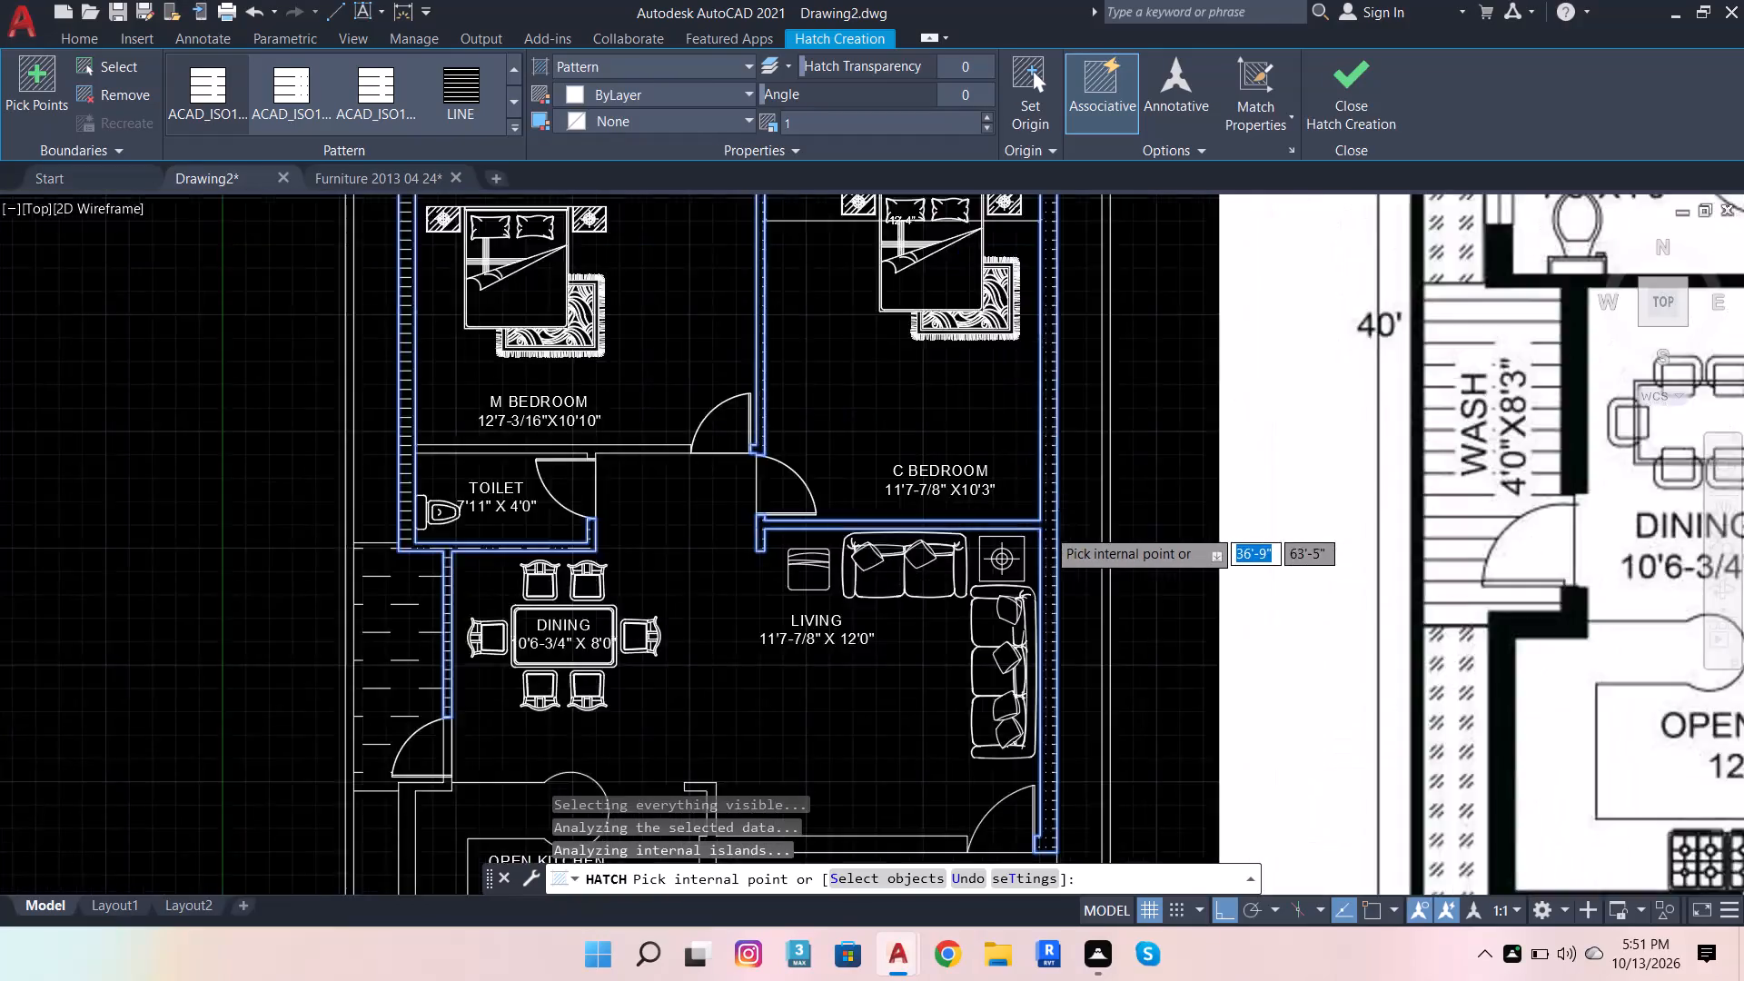
Leave the Hatch command and undo the ACAD_ISO1 hatch placed inside the outer wall.
key(Escape)
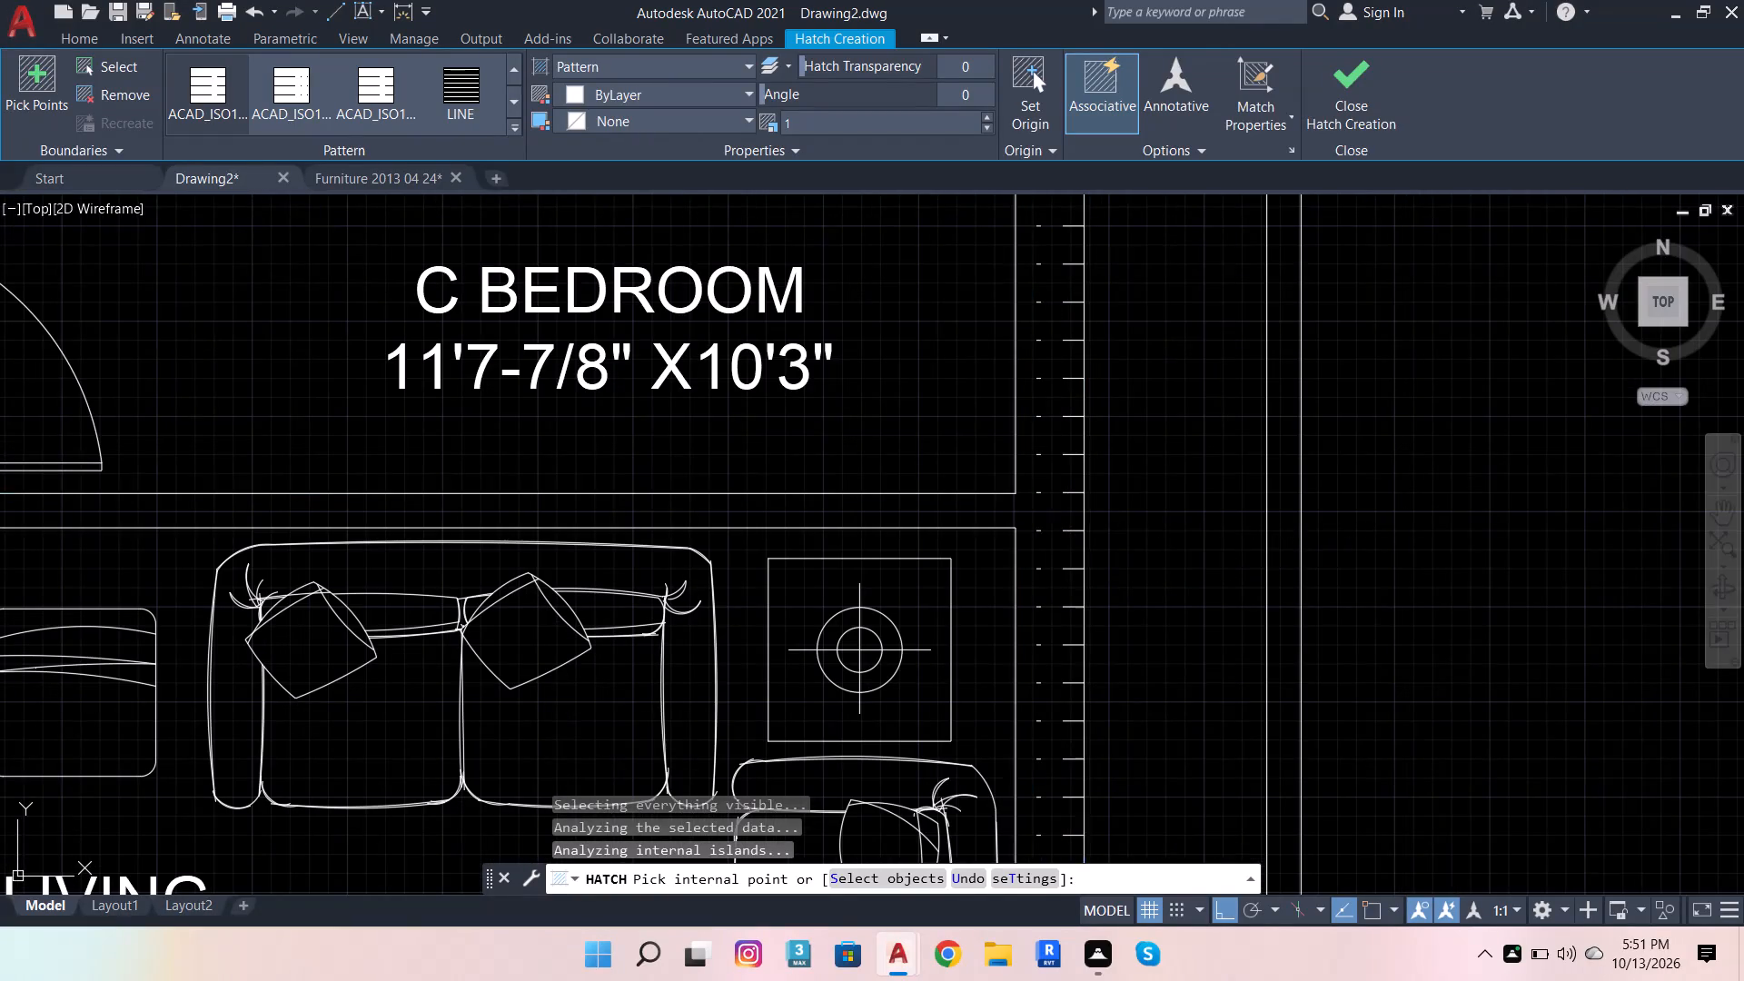
scroll(1108, 551, down, 3)
key(ctrl+z)
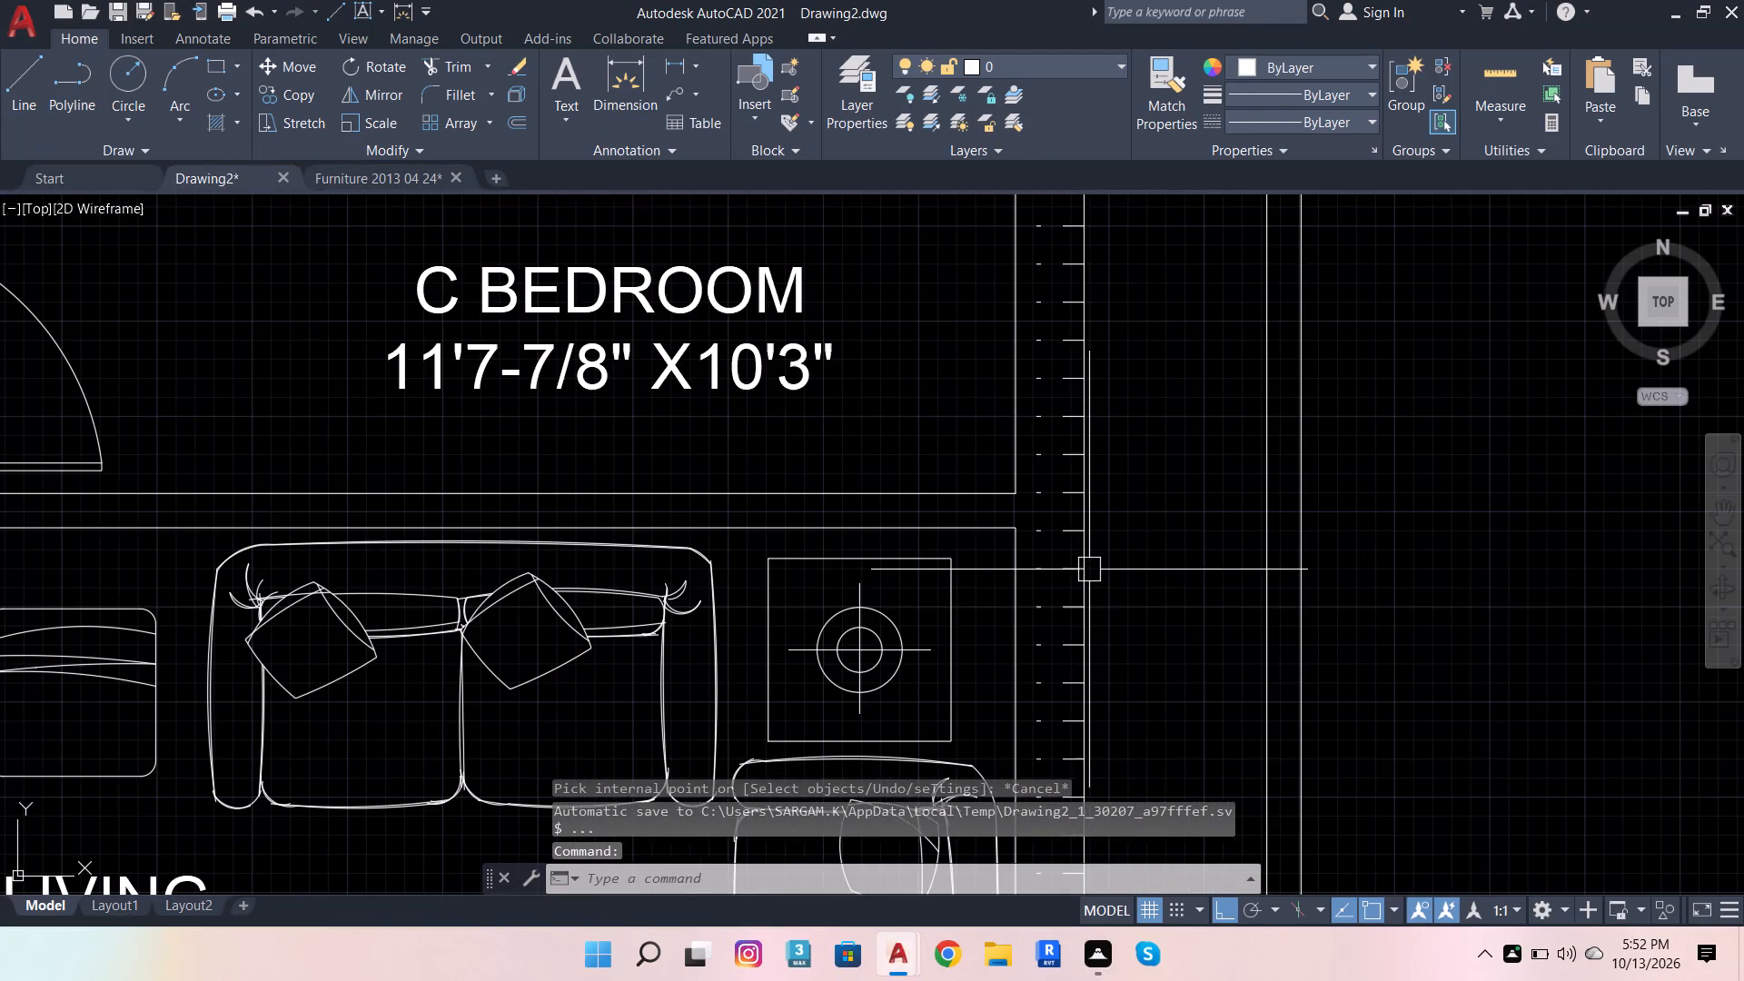
key(ctrl+z)
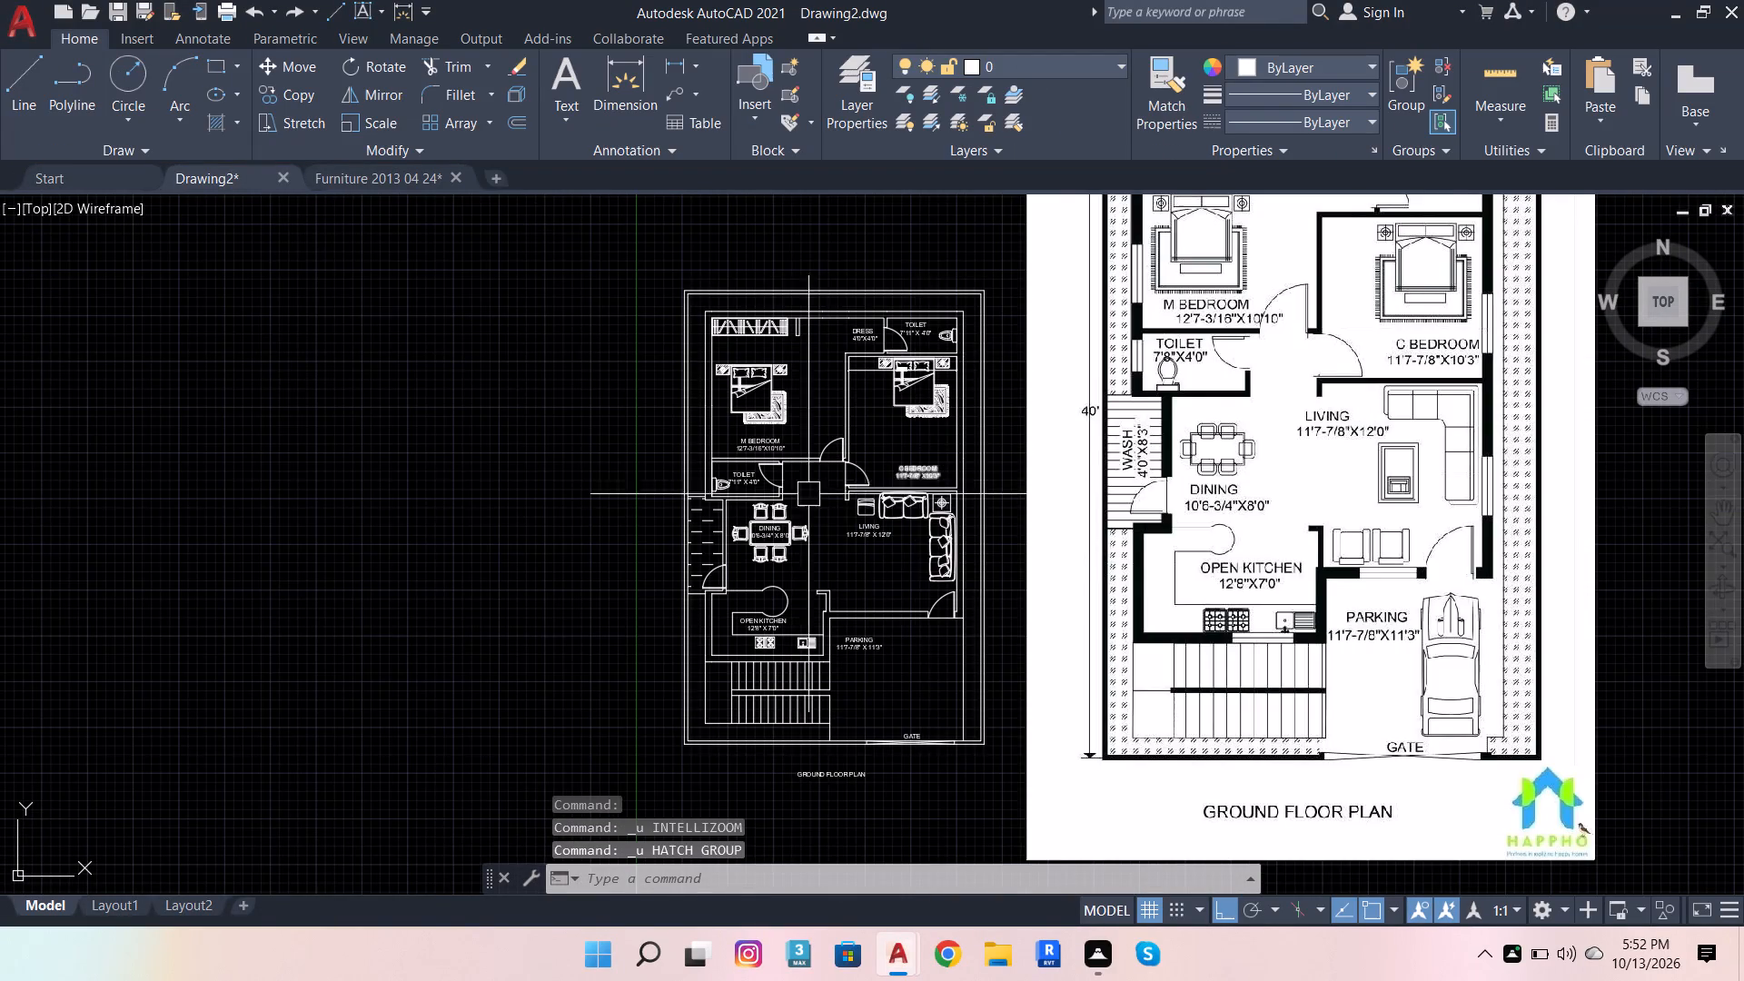
scroll(797, 500, up, 1)
scroll(1054, 355, down, 1)
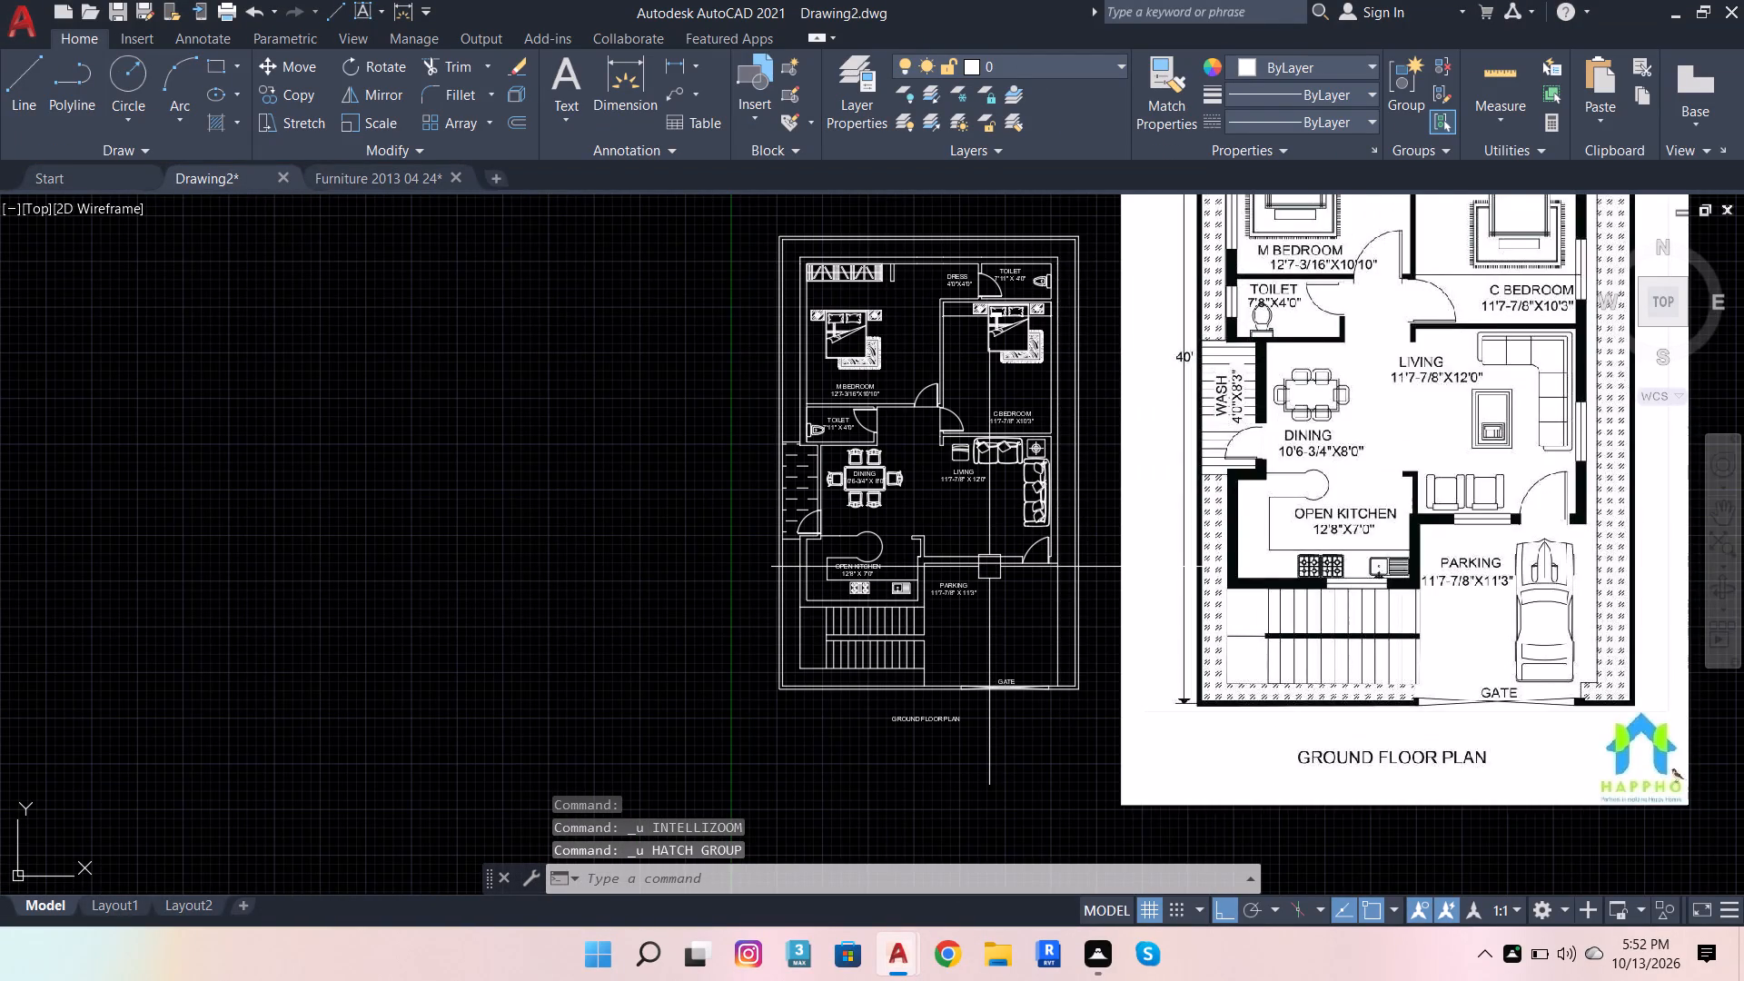
Save the ground floor plan as "Drawing2.dwg DAY 05.0" in the work folder of fuji interior on drive D.
key(ctrl+s)
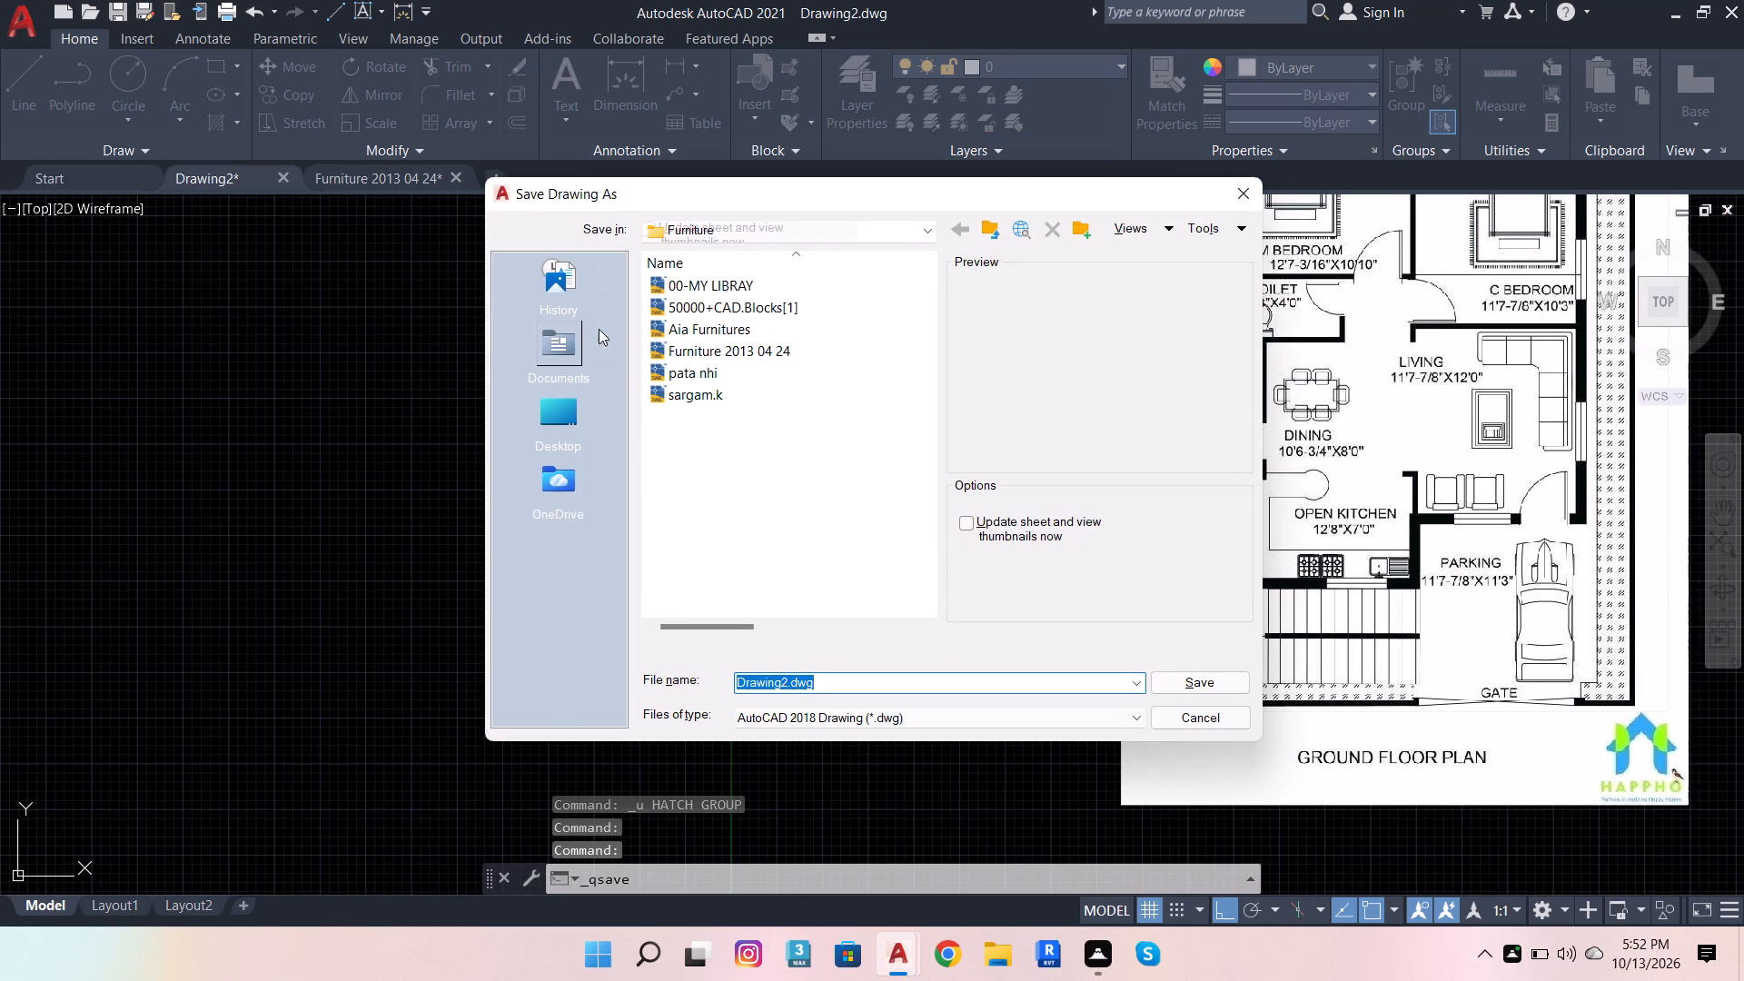
double_click(563, 402)
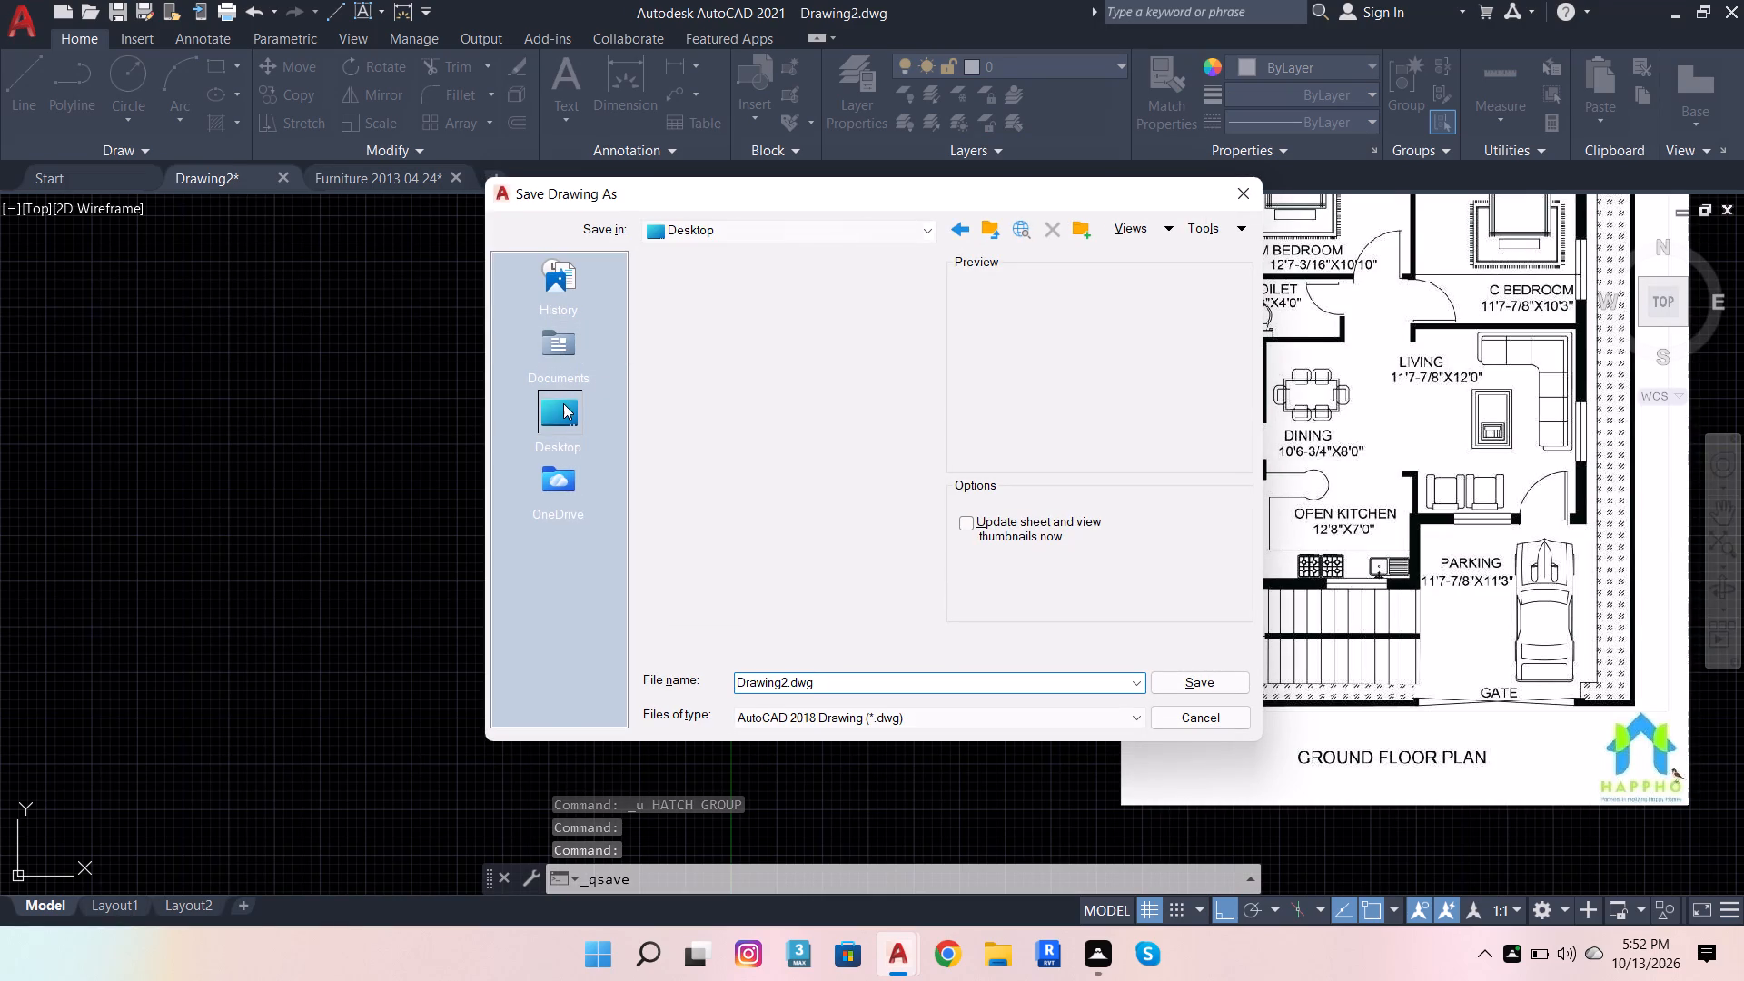
click(851, 314)
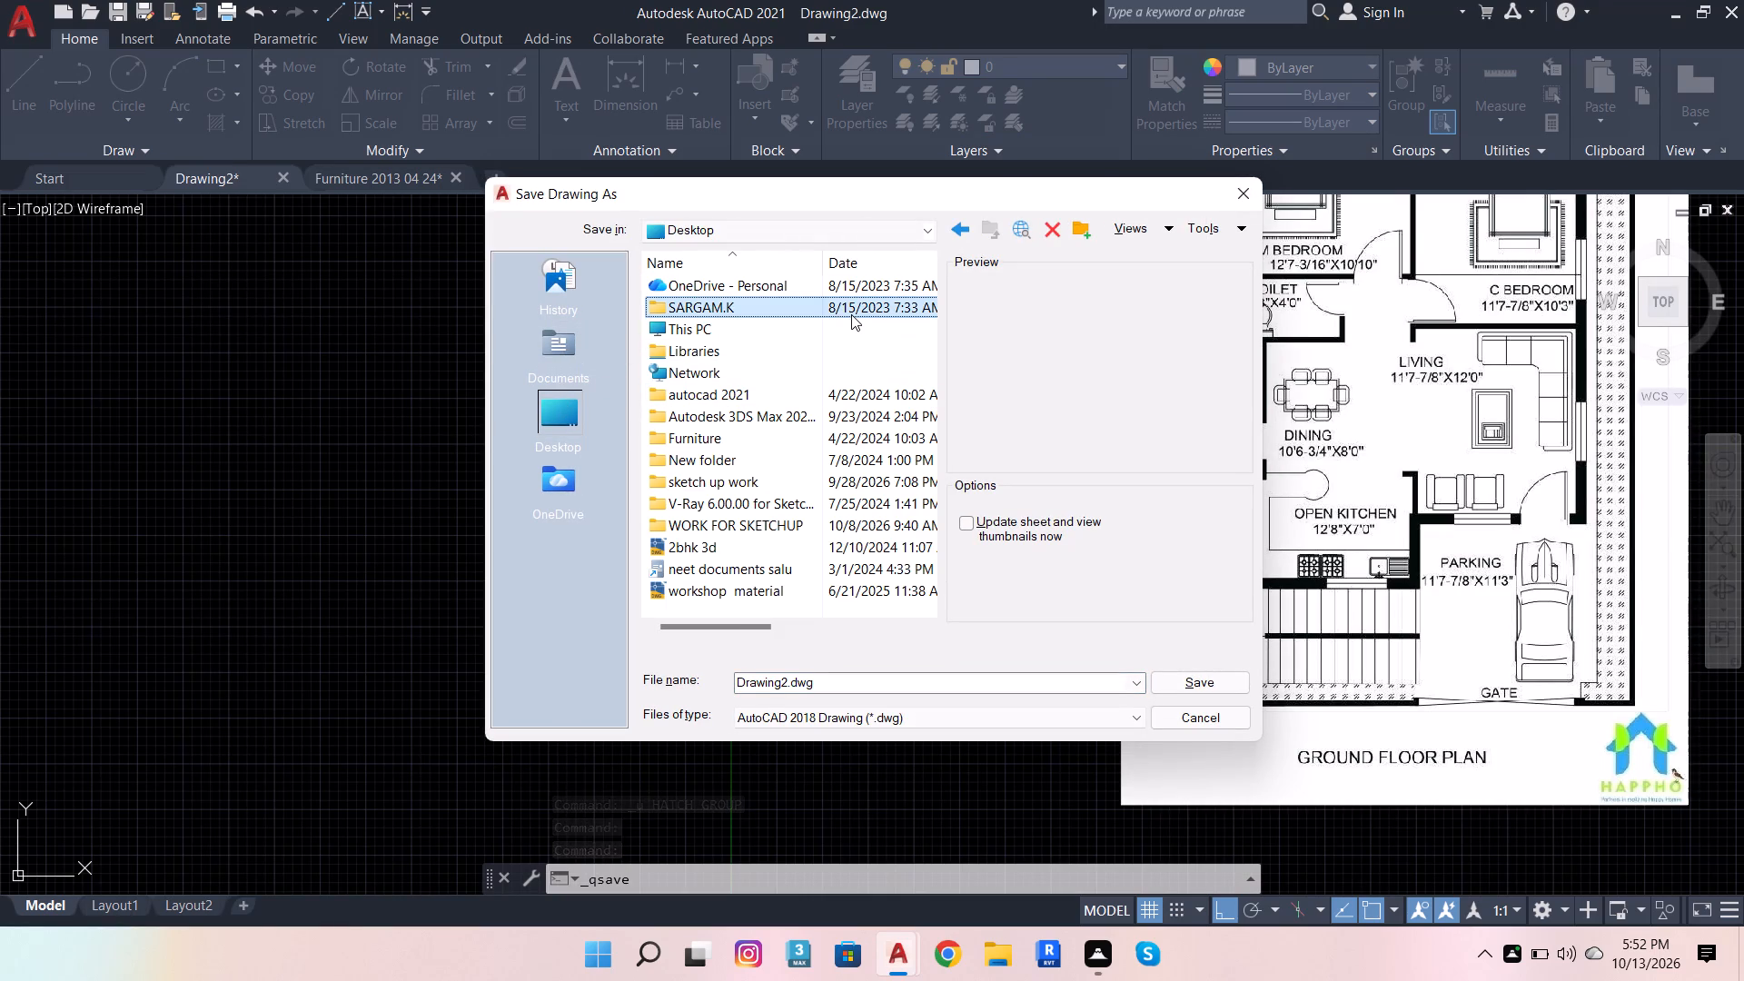
double_click(820, 327)
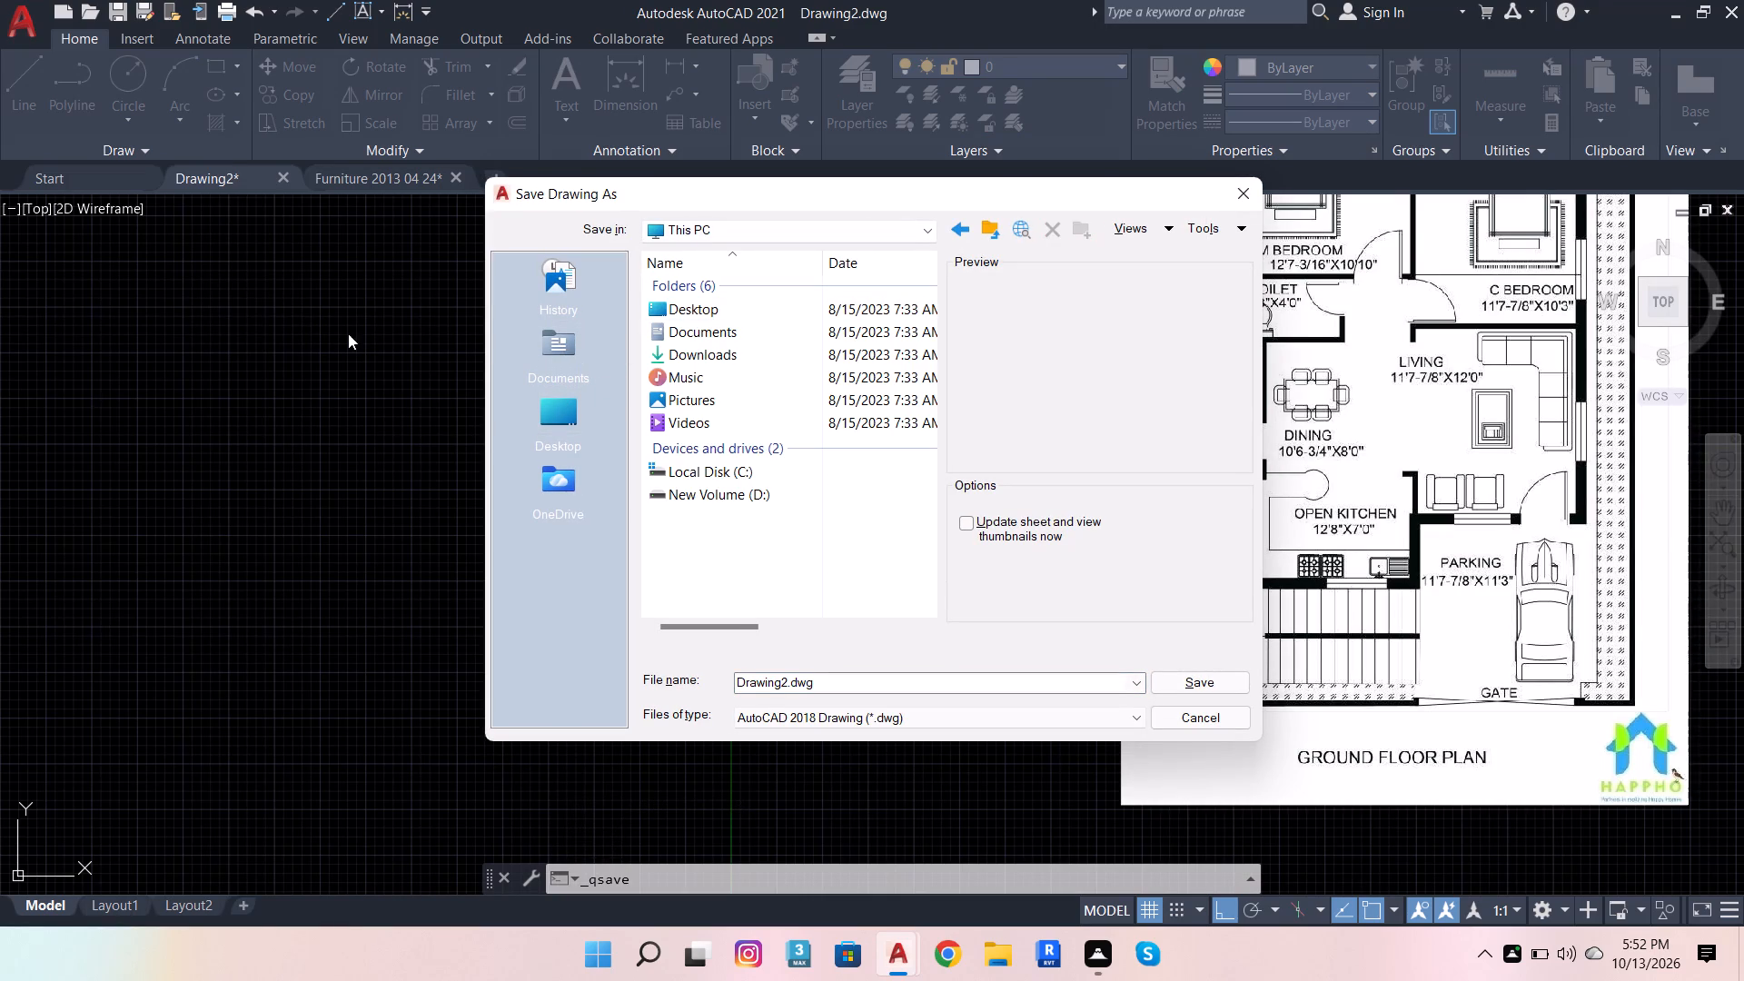
double_click(744, 502)
double_click(787, 352)
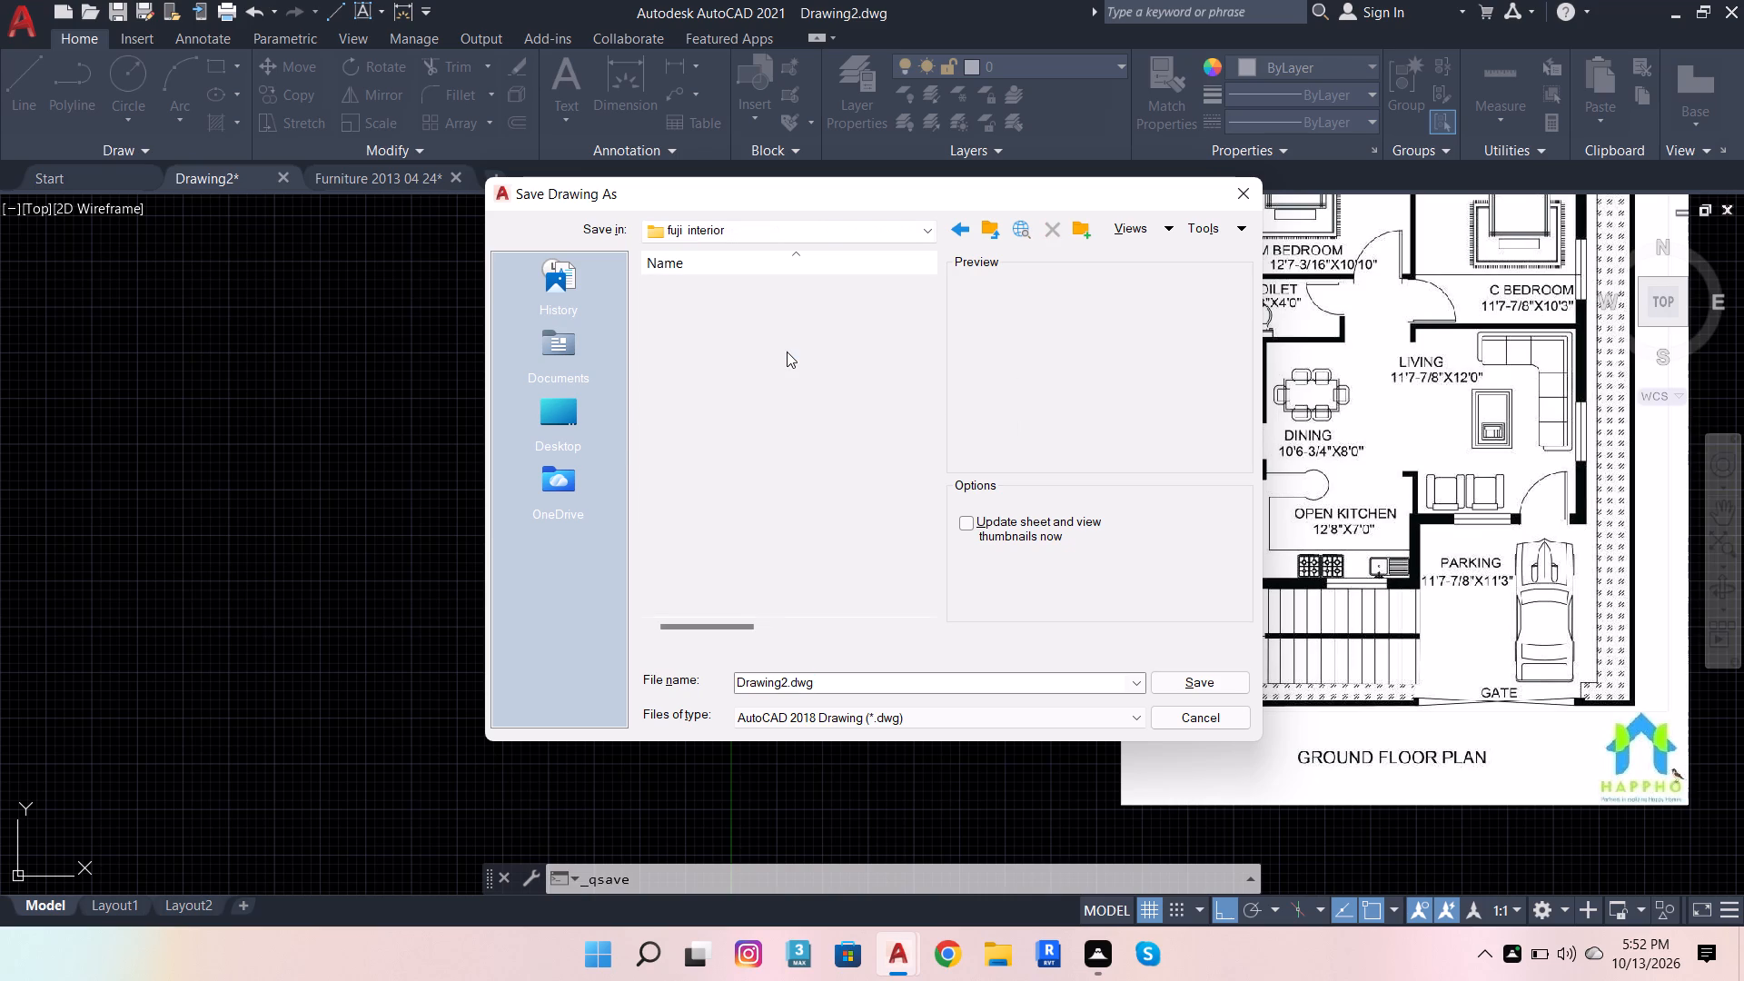
double_click(806, 332)
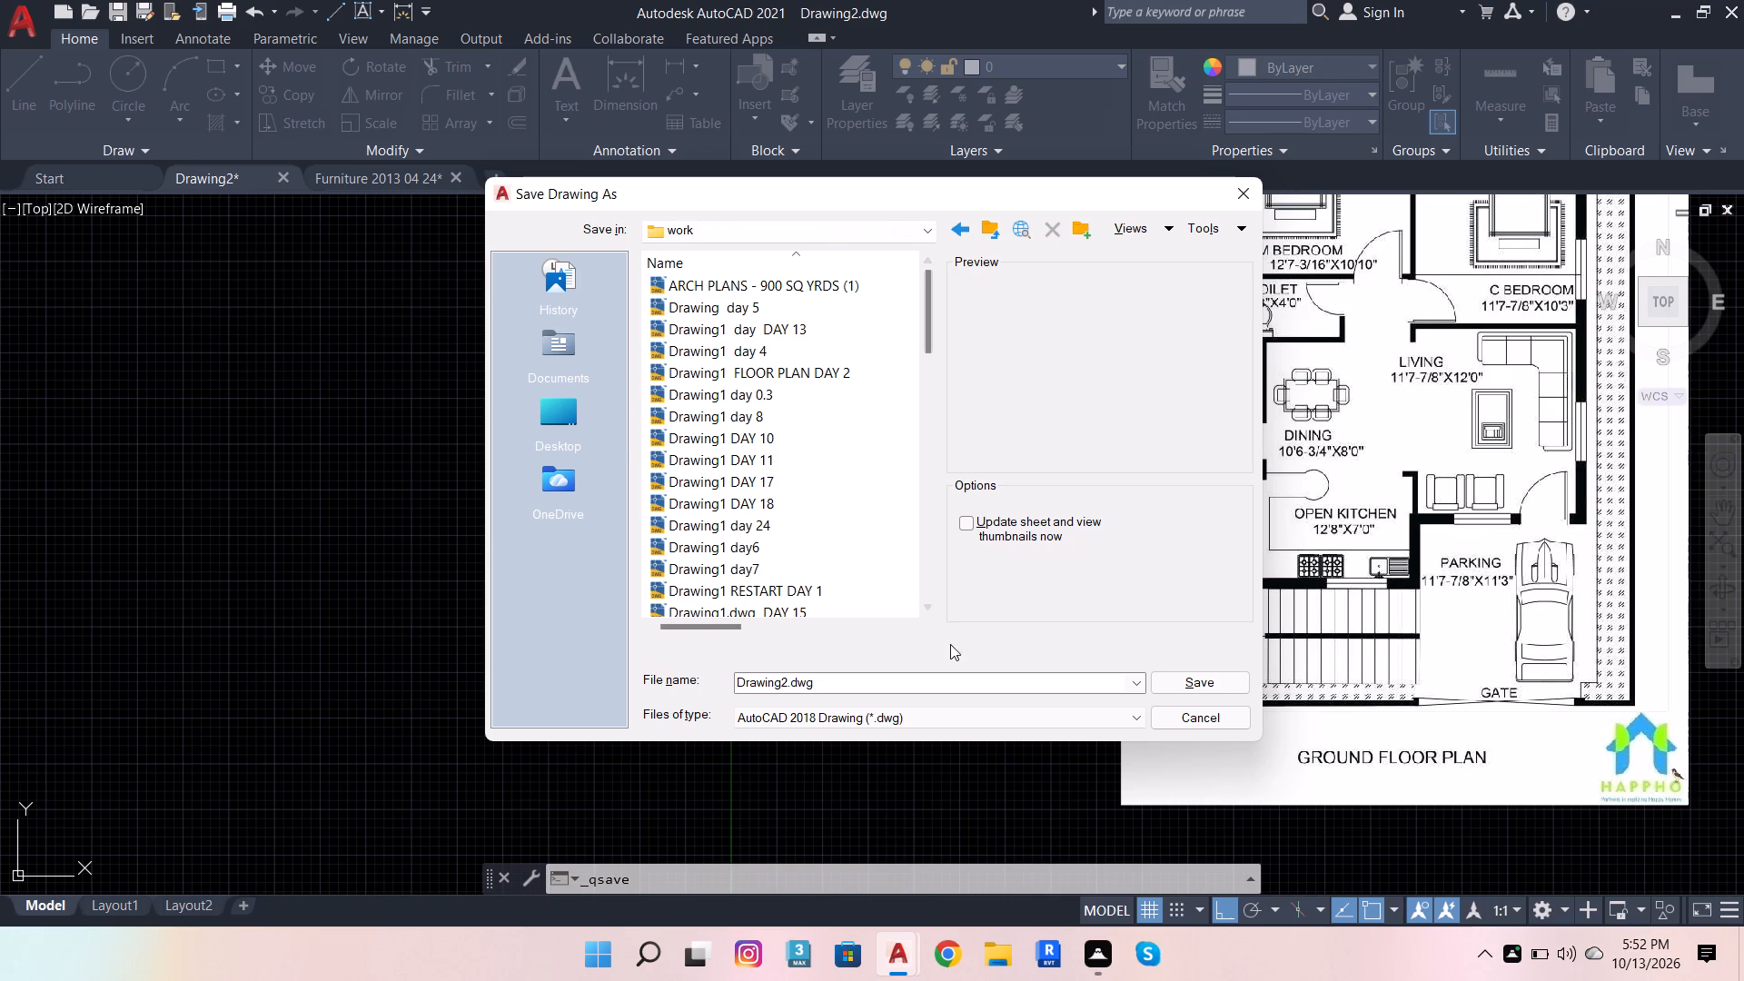
click(874, 675)
click(870, 682)
key(space)
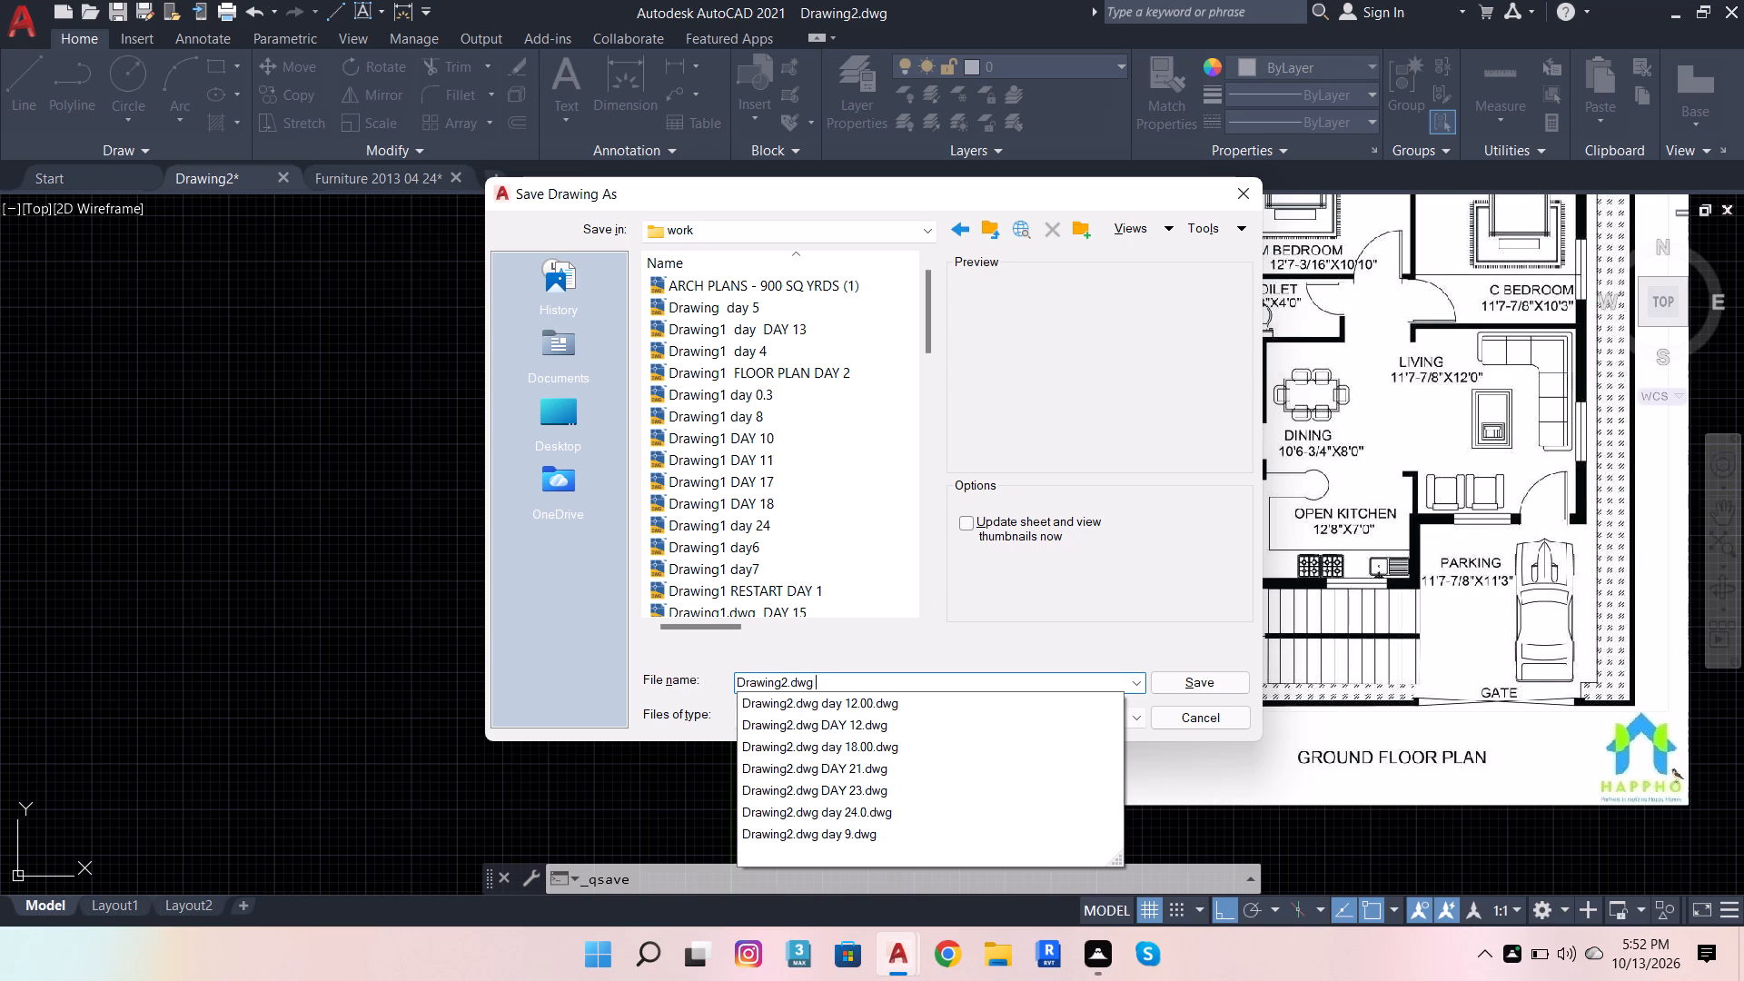
text(DAY 0)
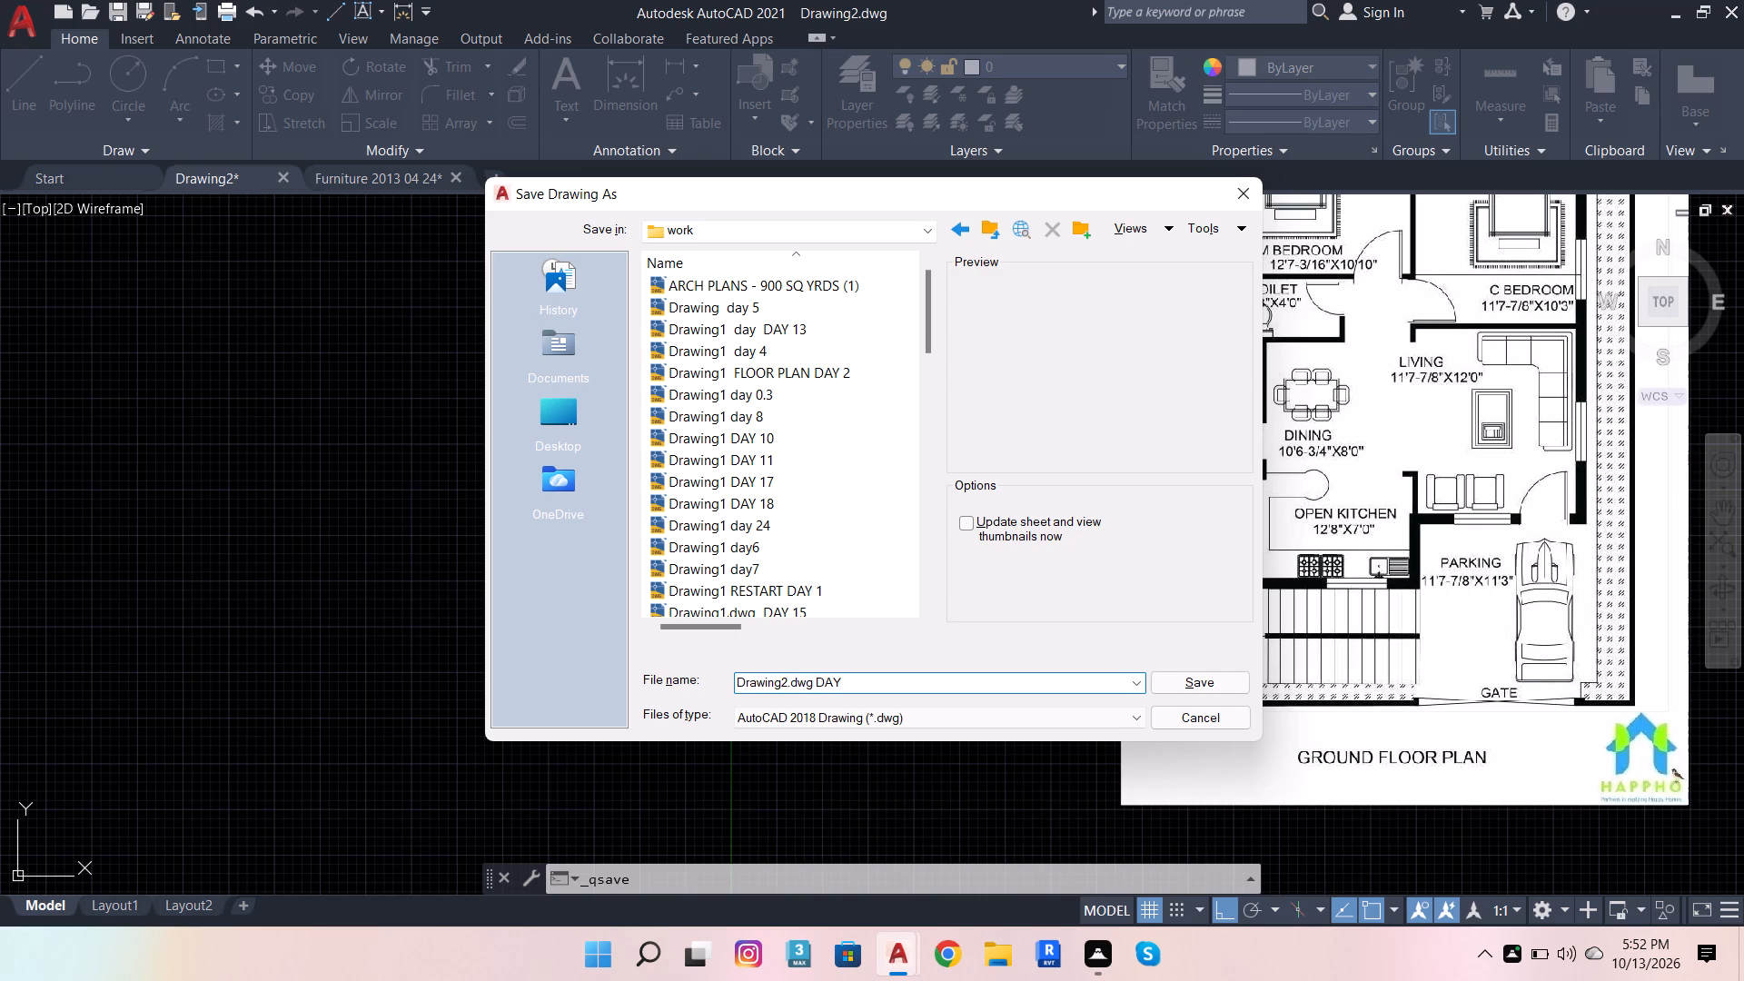
text(50)
key(BackSpace)
text(.0)
click(1194, 691)
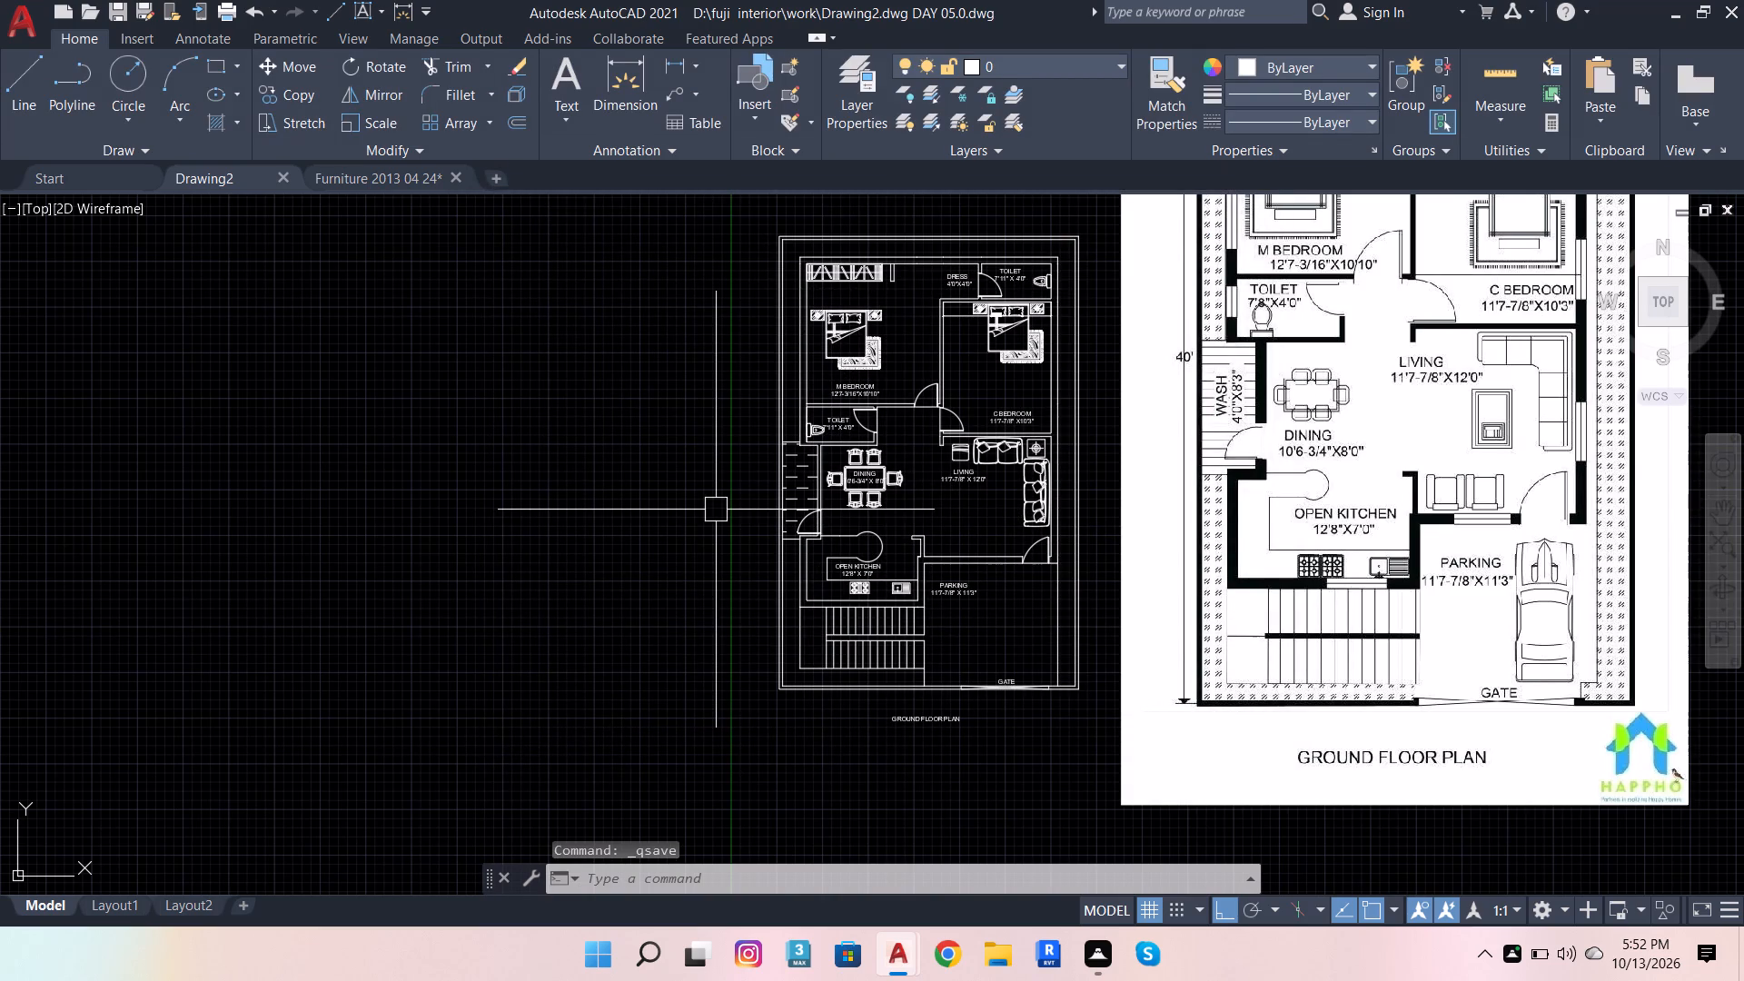
key(ctrl+s)
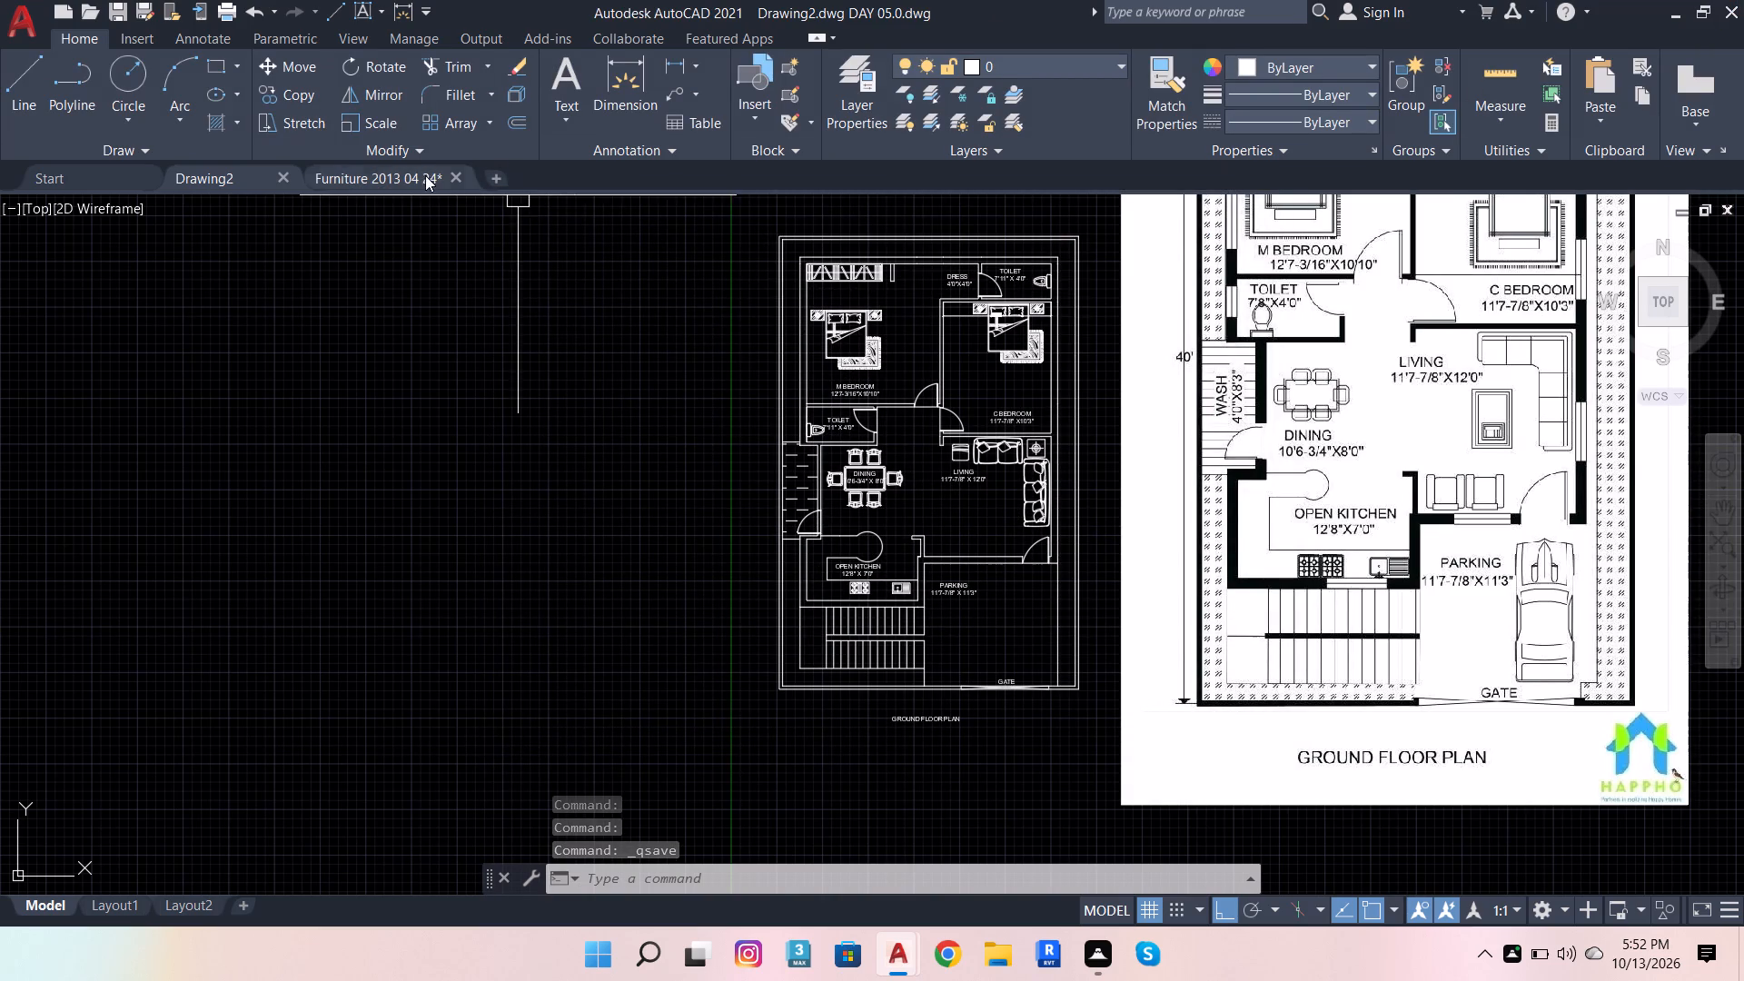
Close the saved ground floor plan drawing.
click(283, 170)
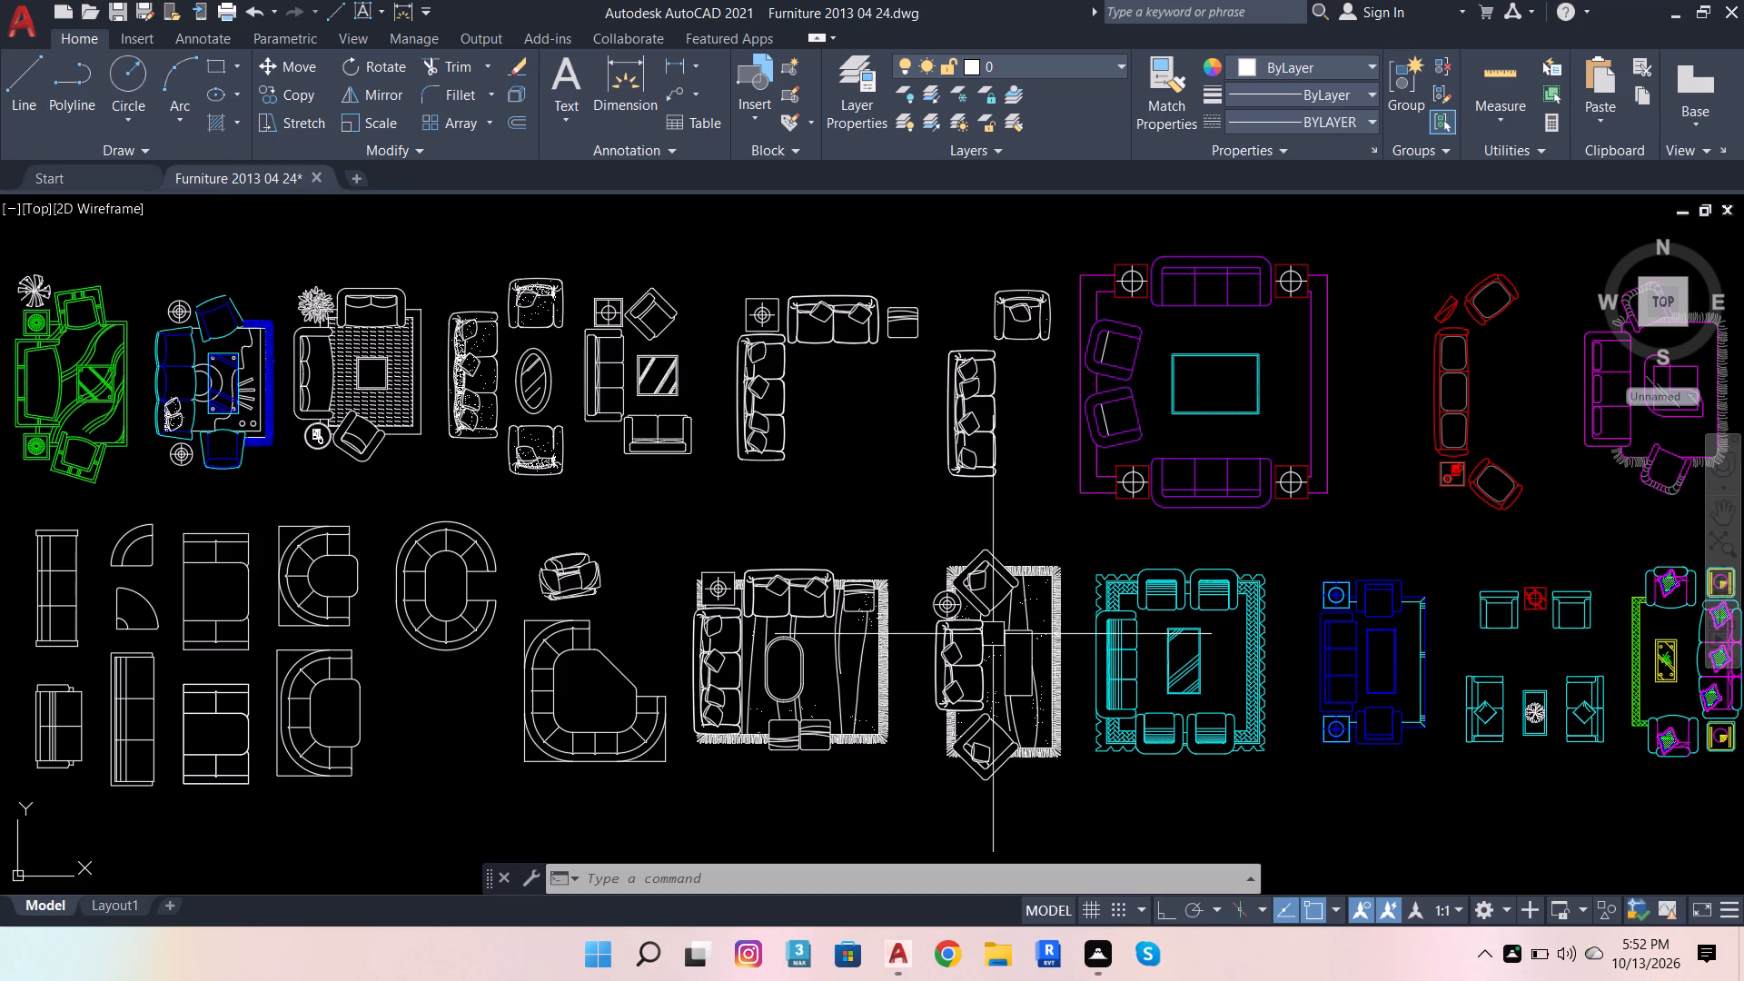
scroll(1029, 659, down, 3)
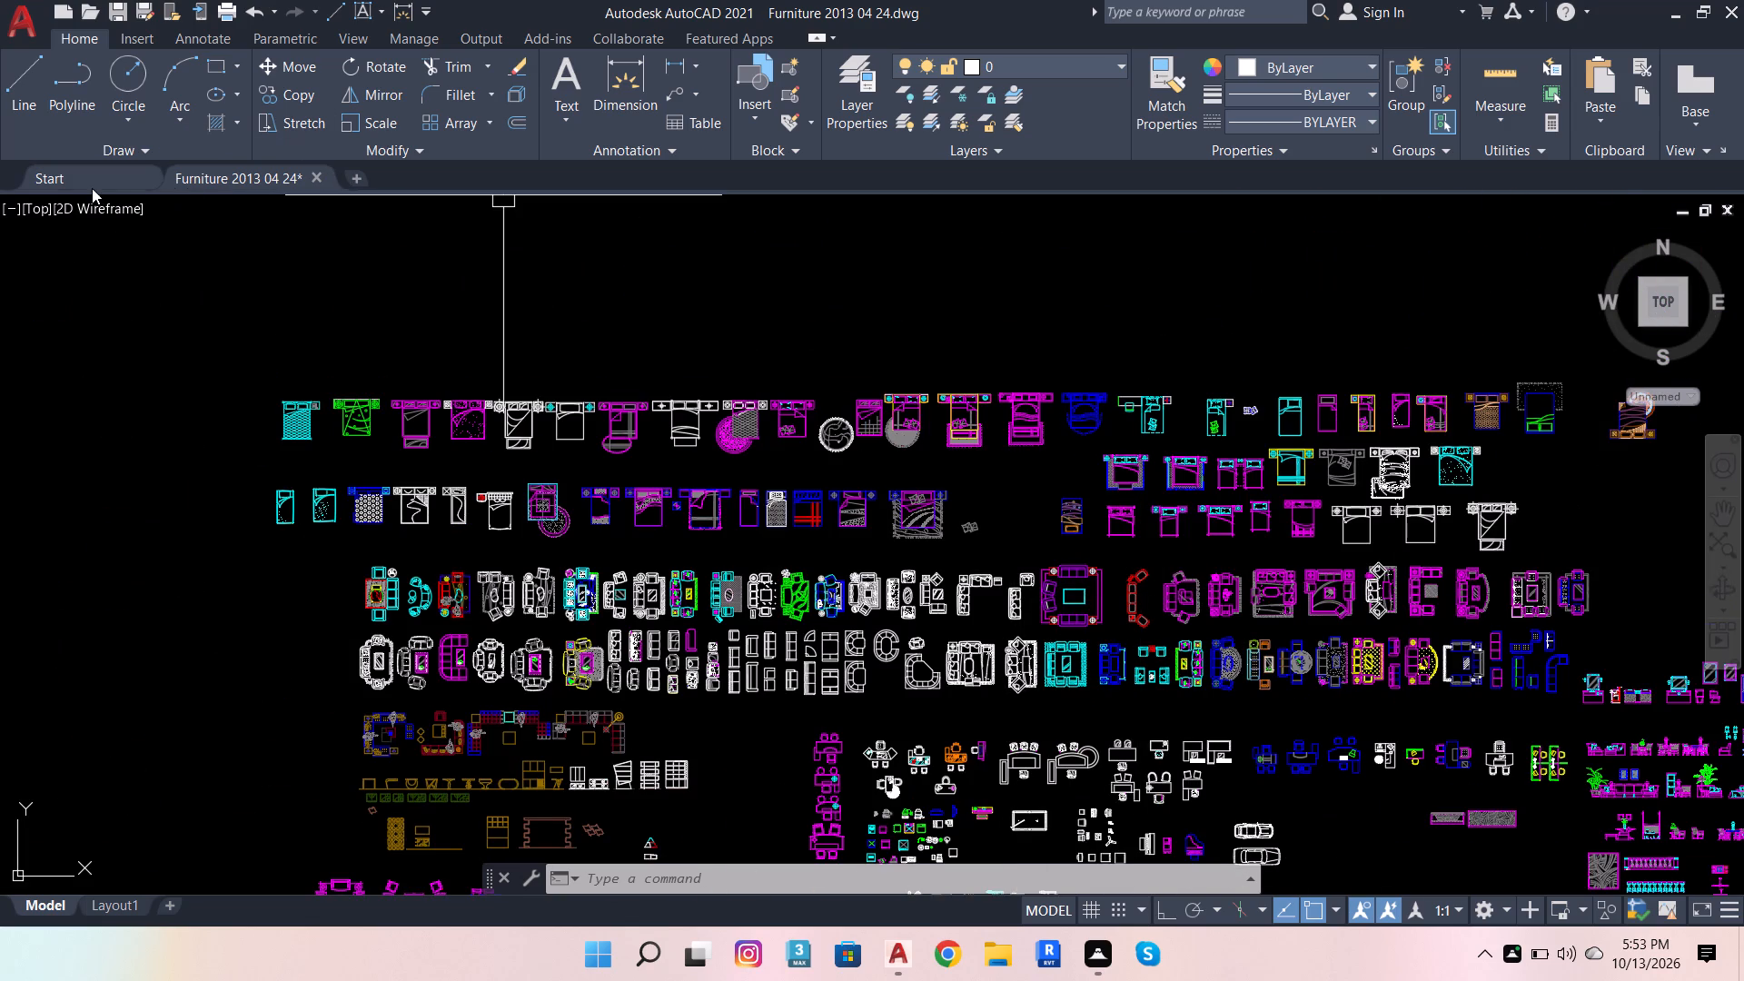
Start a new blank drawing for the next plan.
click(92, 188)
click(327, 389)
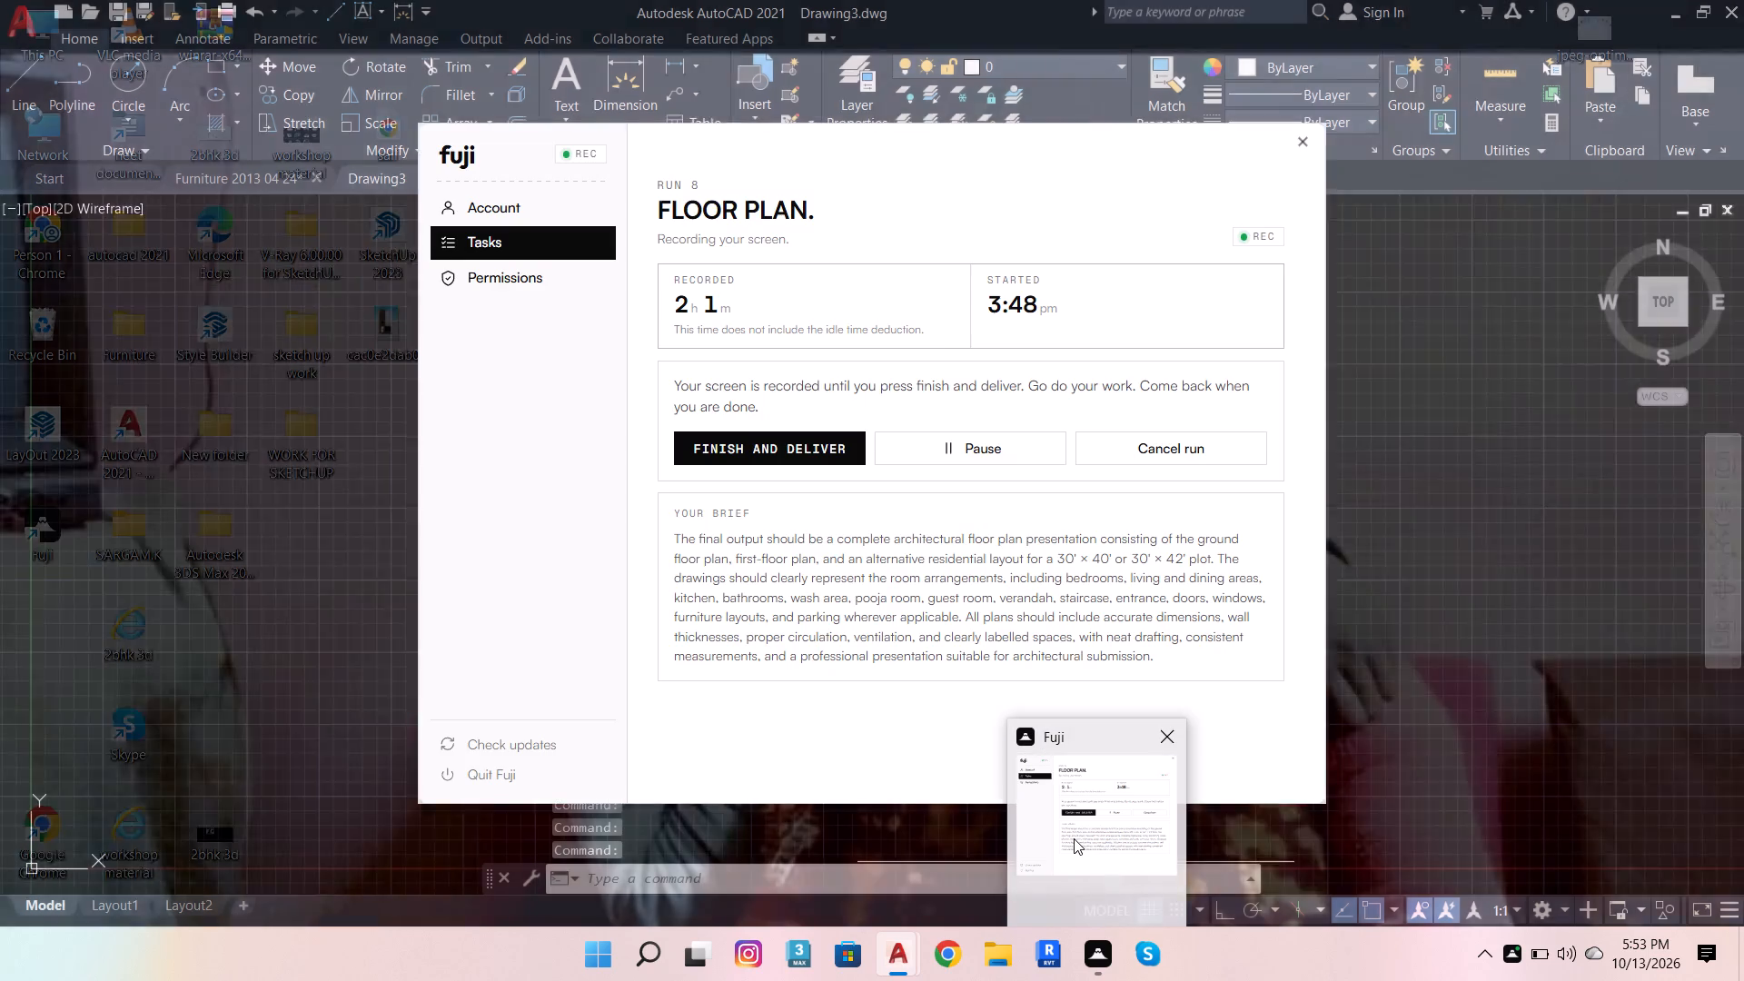
scroll(715, 480, down, 2)
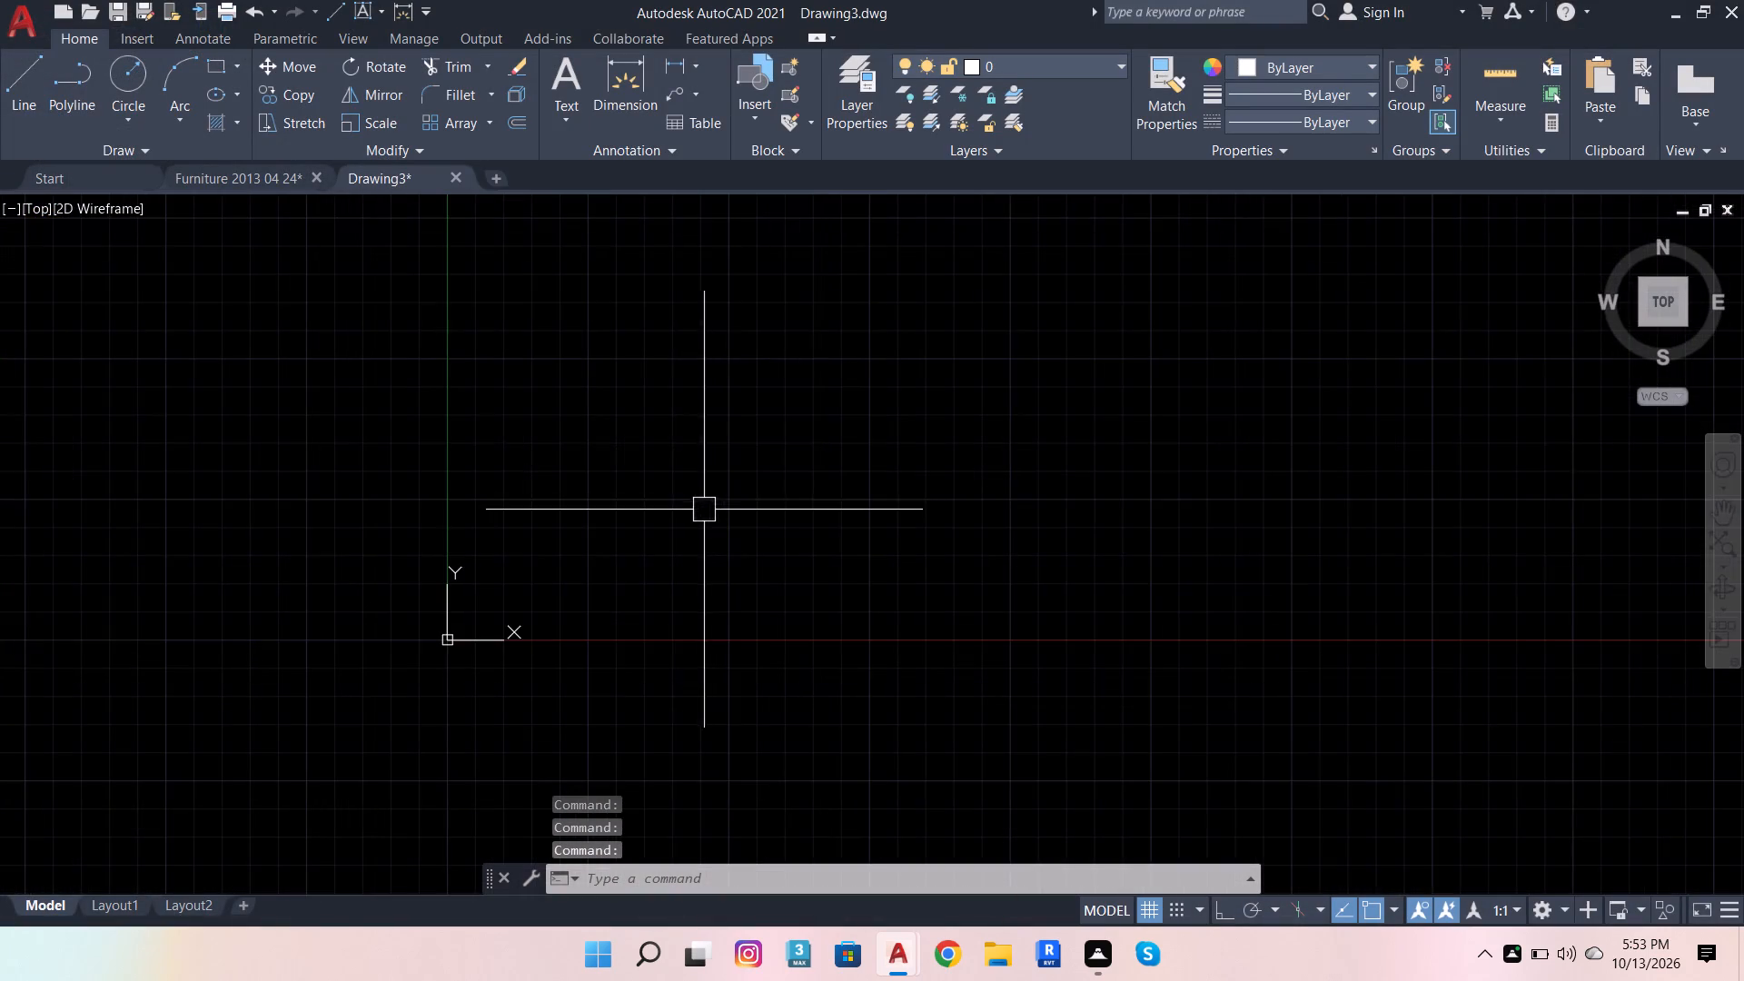
scroll(486, 590, up, 3)
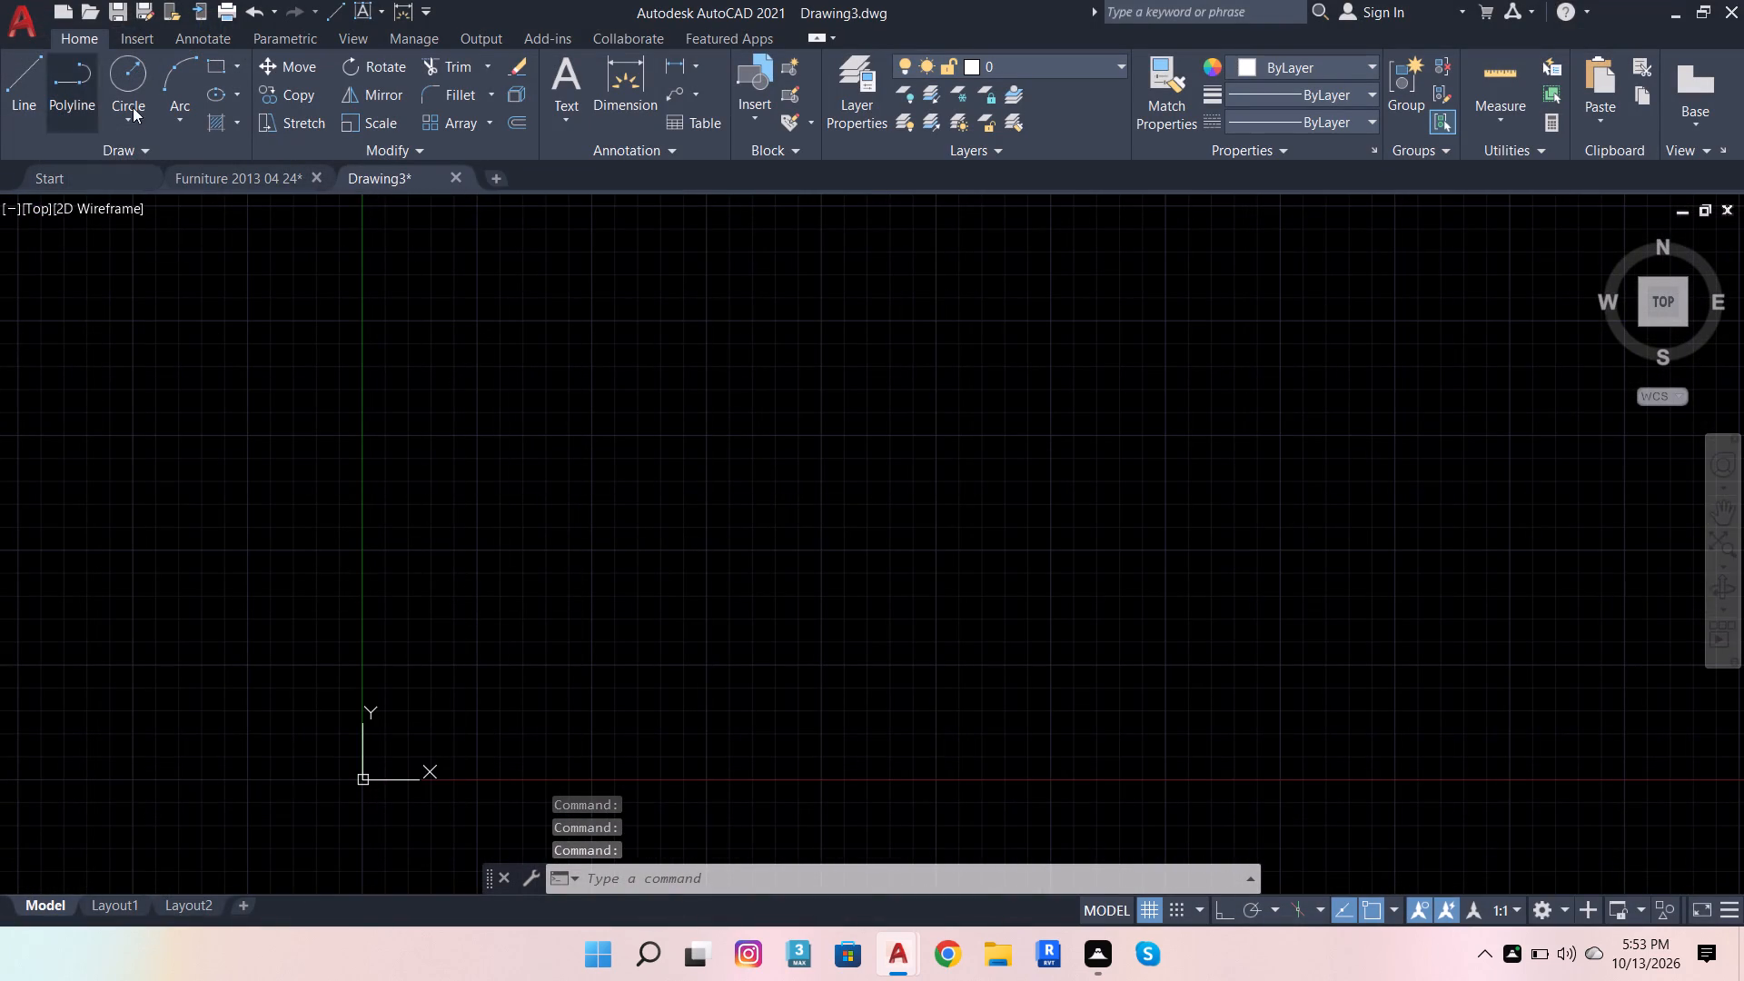
click(14, 64)
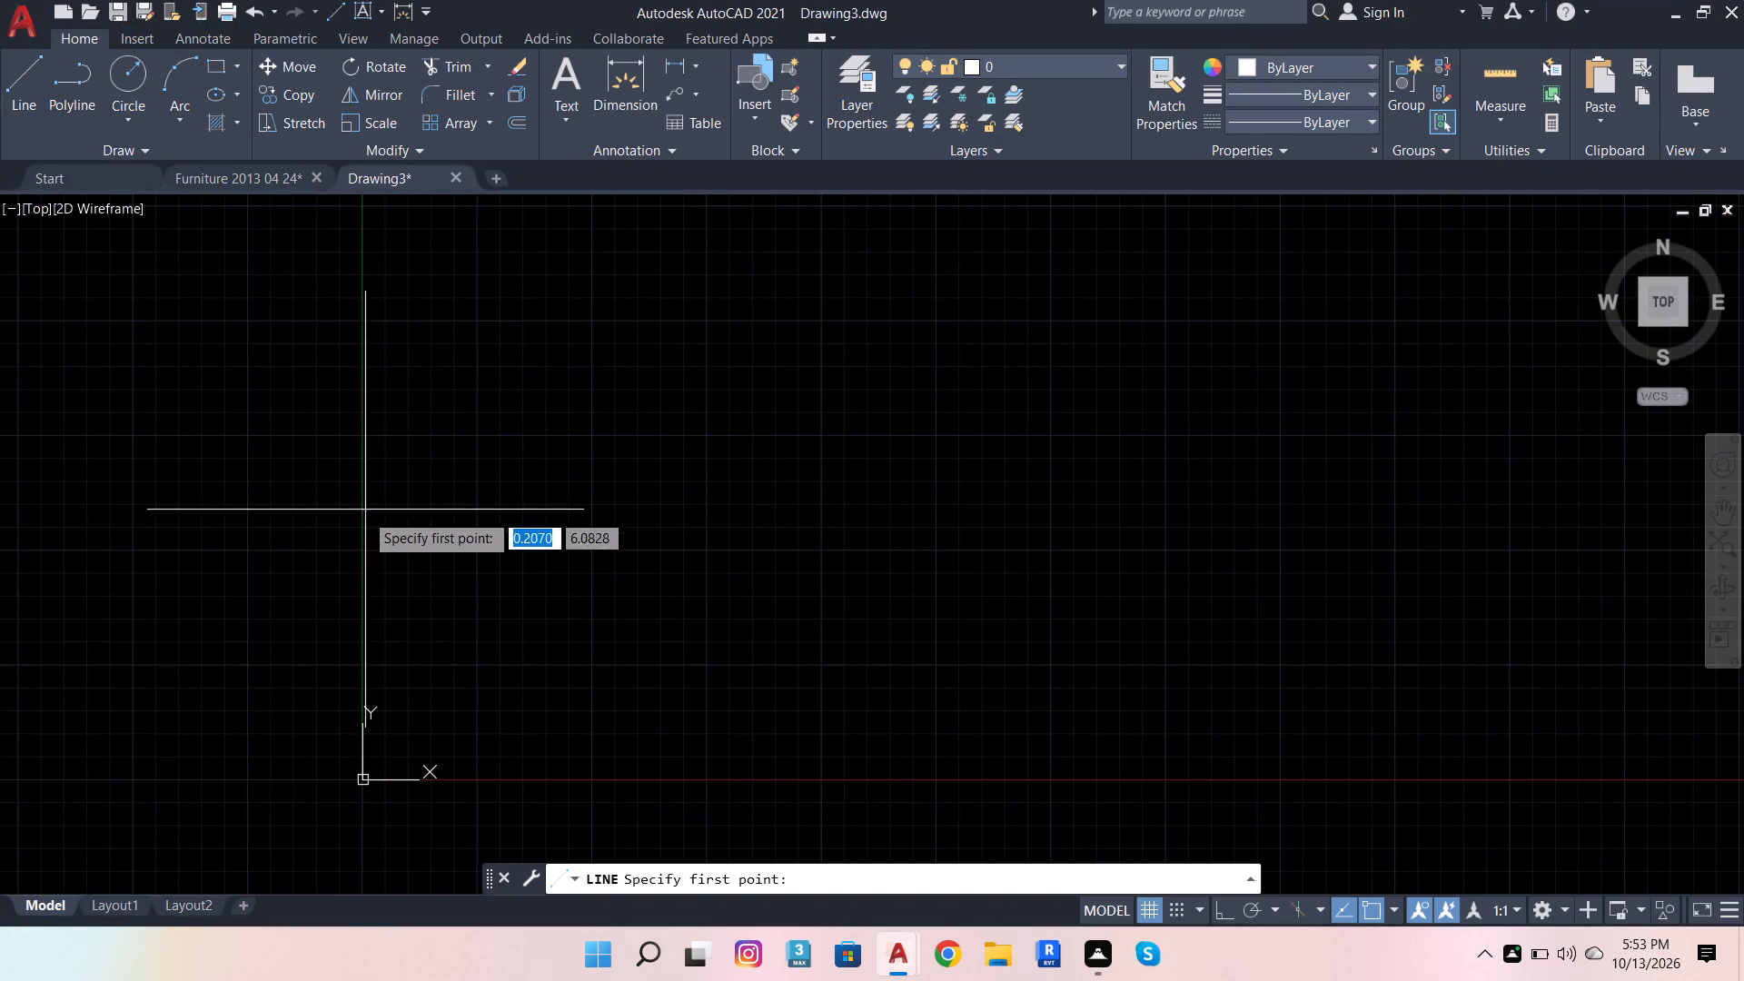
key(Escape)
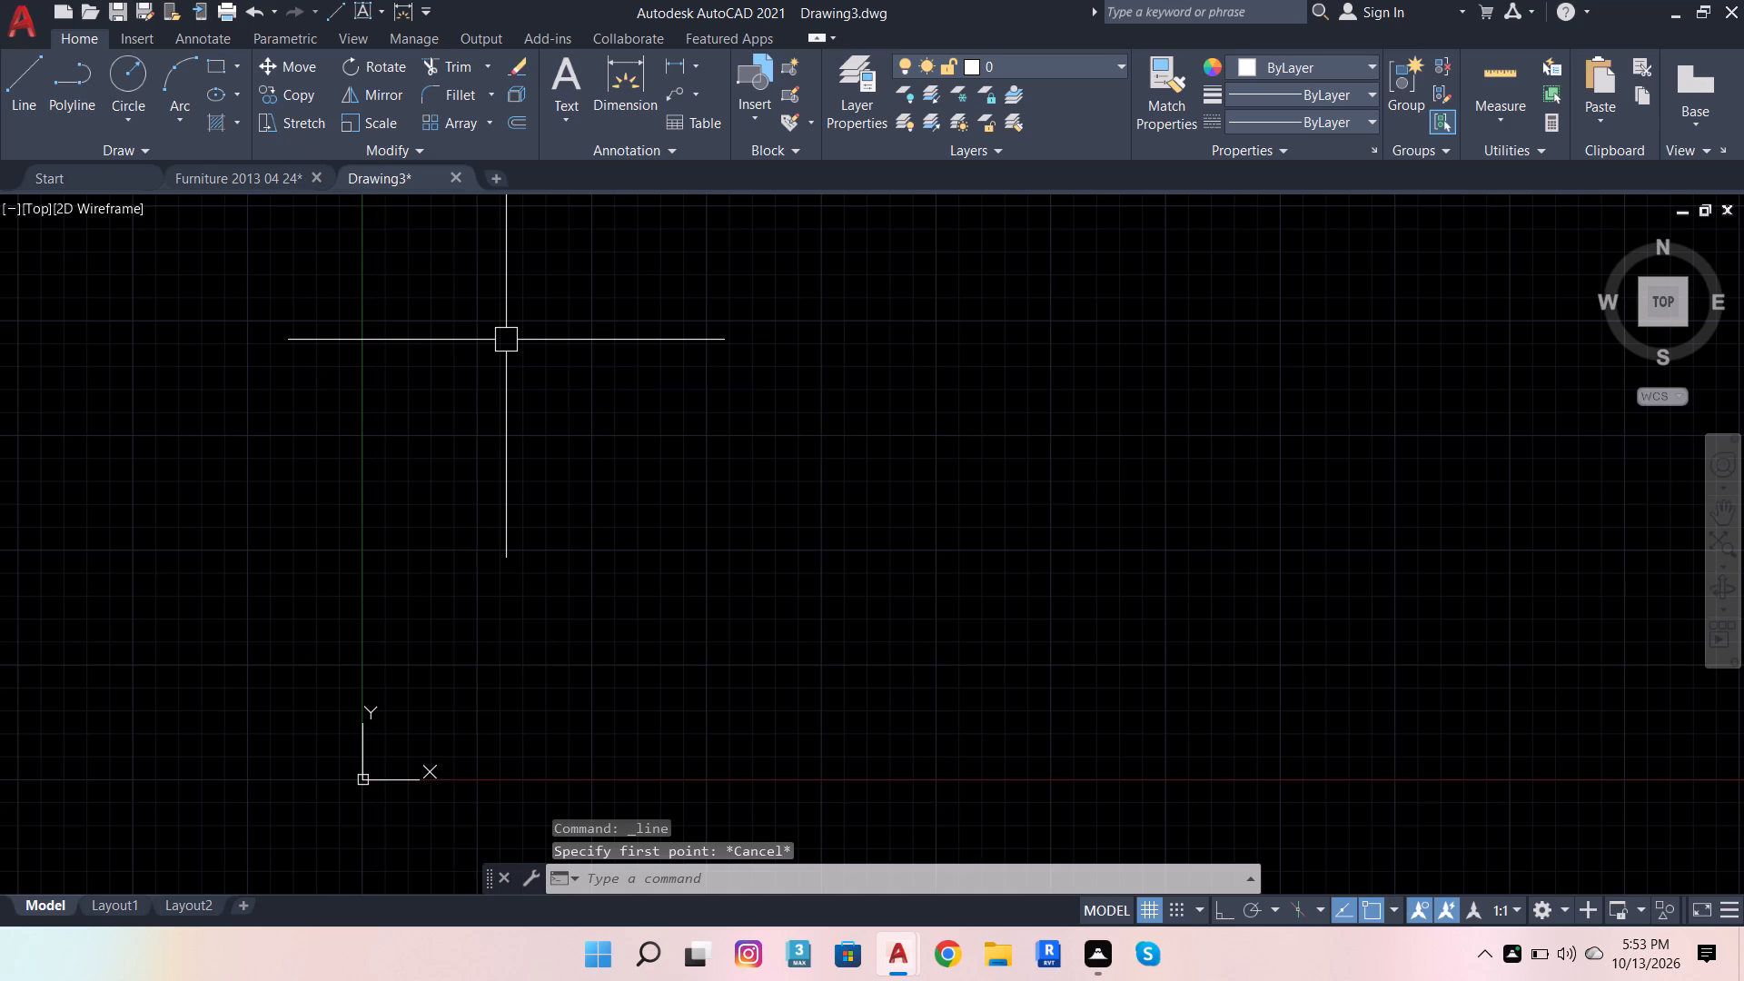
Review the Open and Save options and apply them as they are.
text(OP)
click(533, 387)
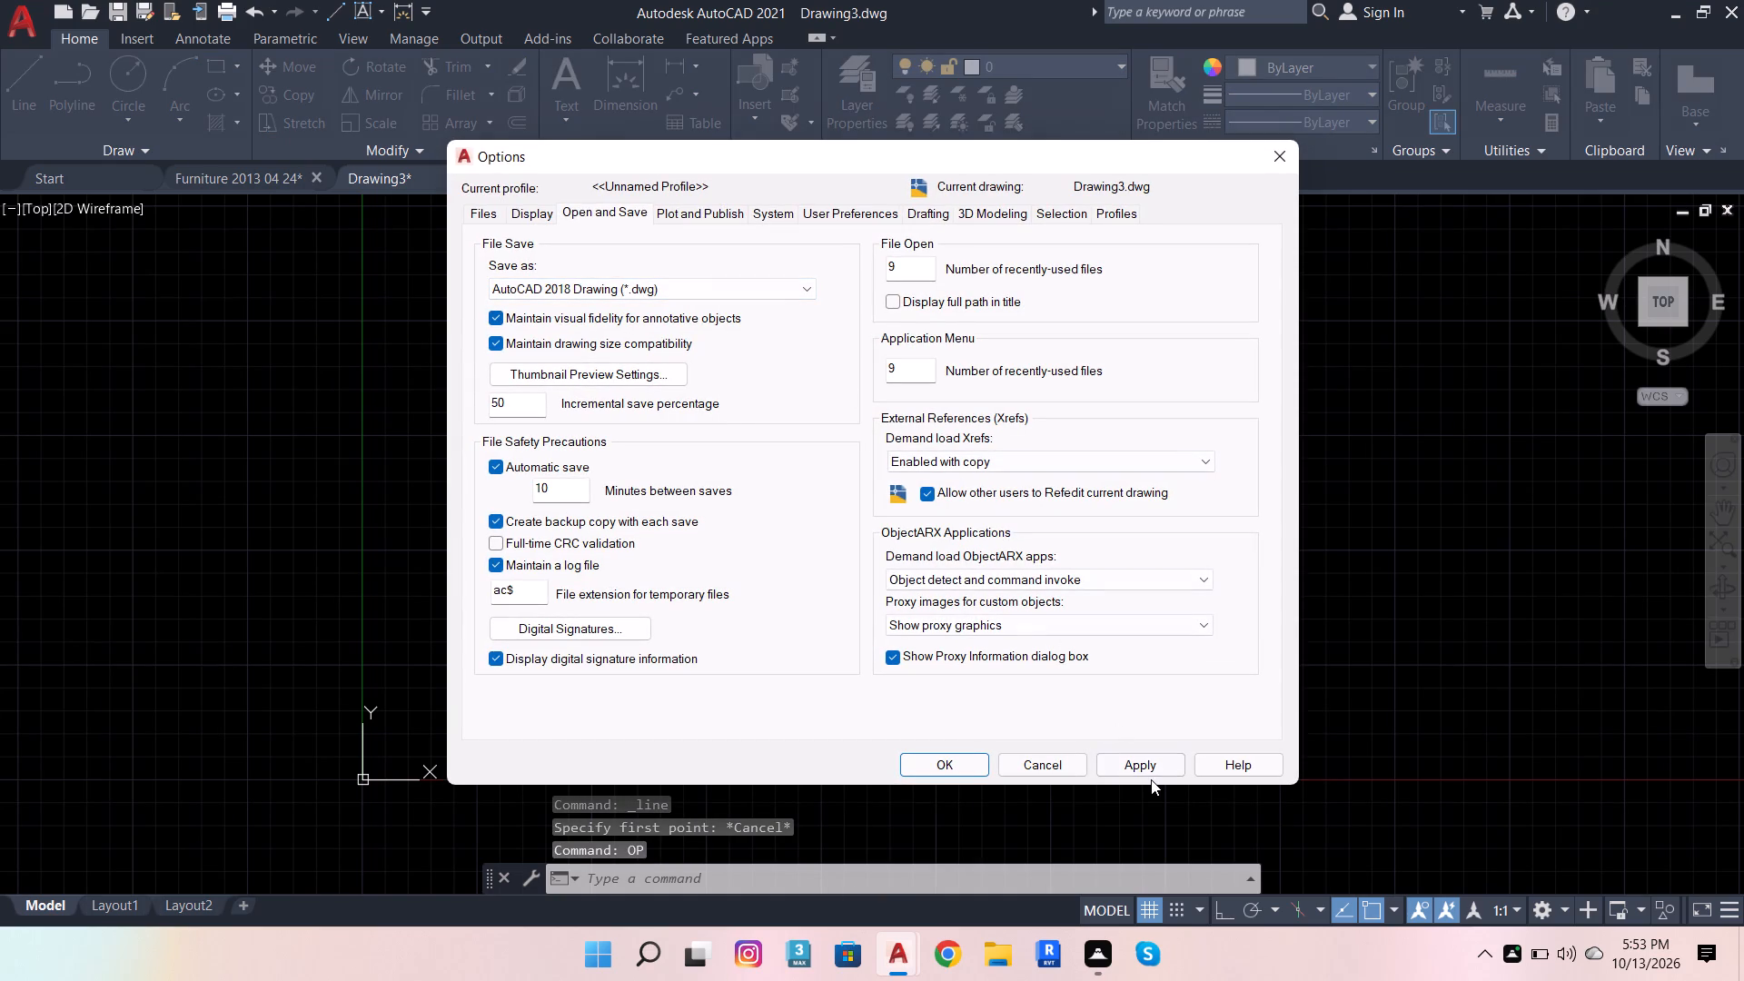
click(1164, 767)
click(958, 774)
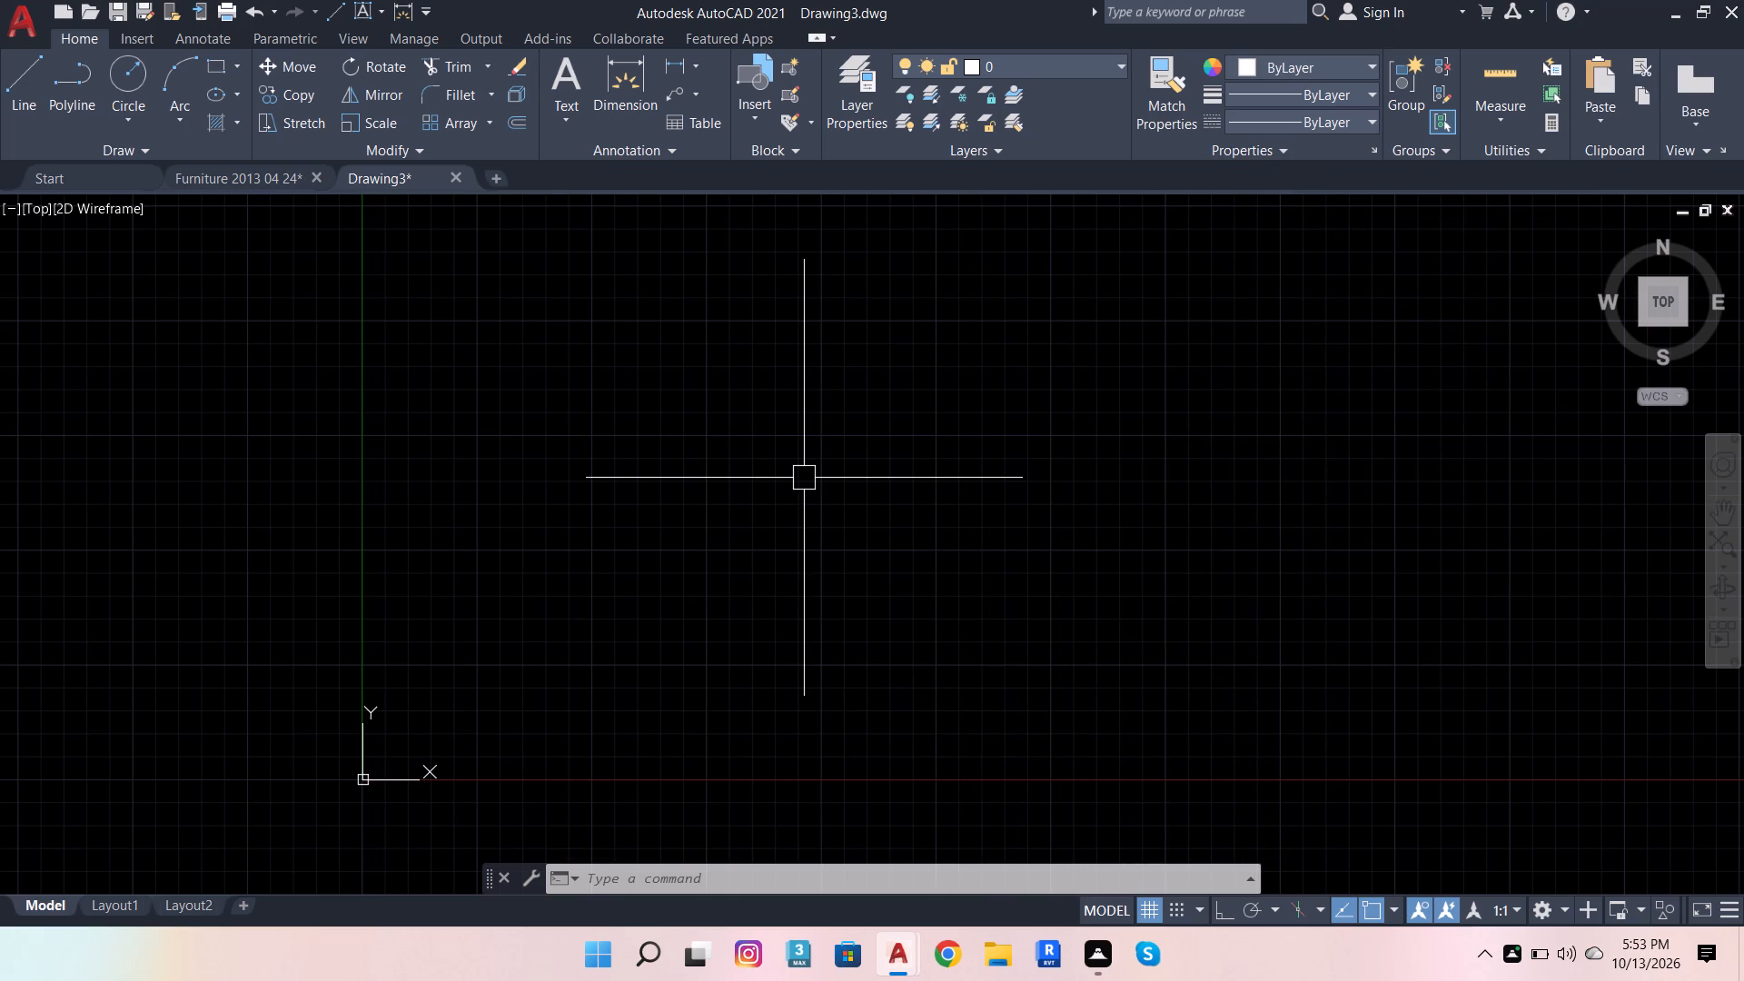
Set the drawing's length units to Architectural with 0'-0" precision.
text(UNI)
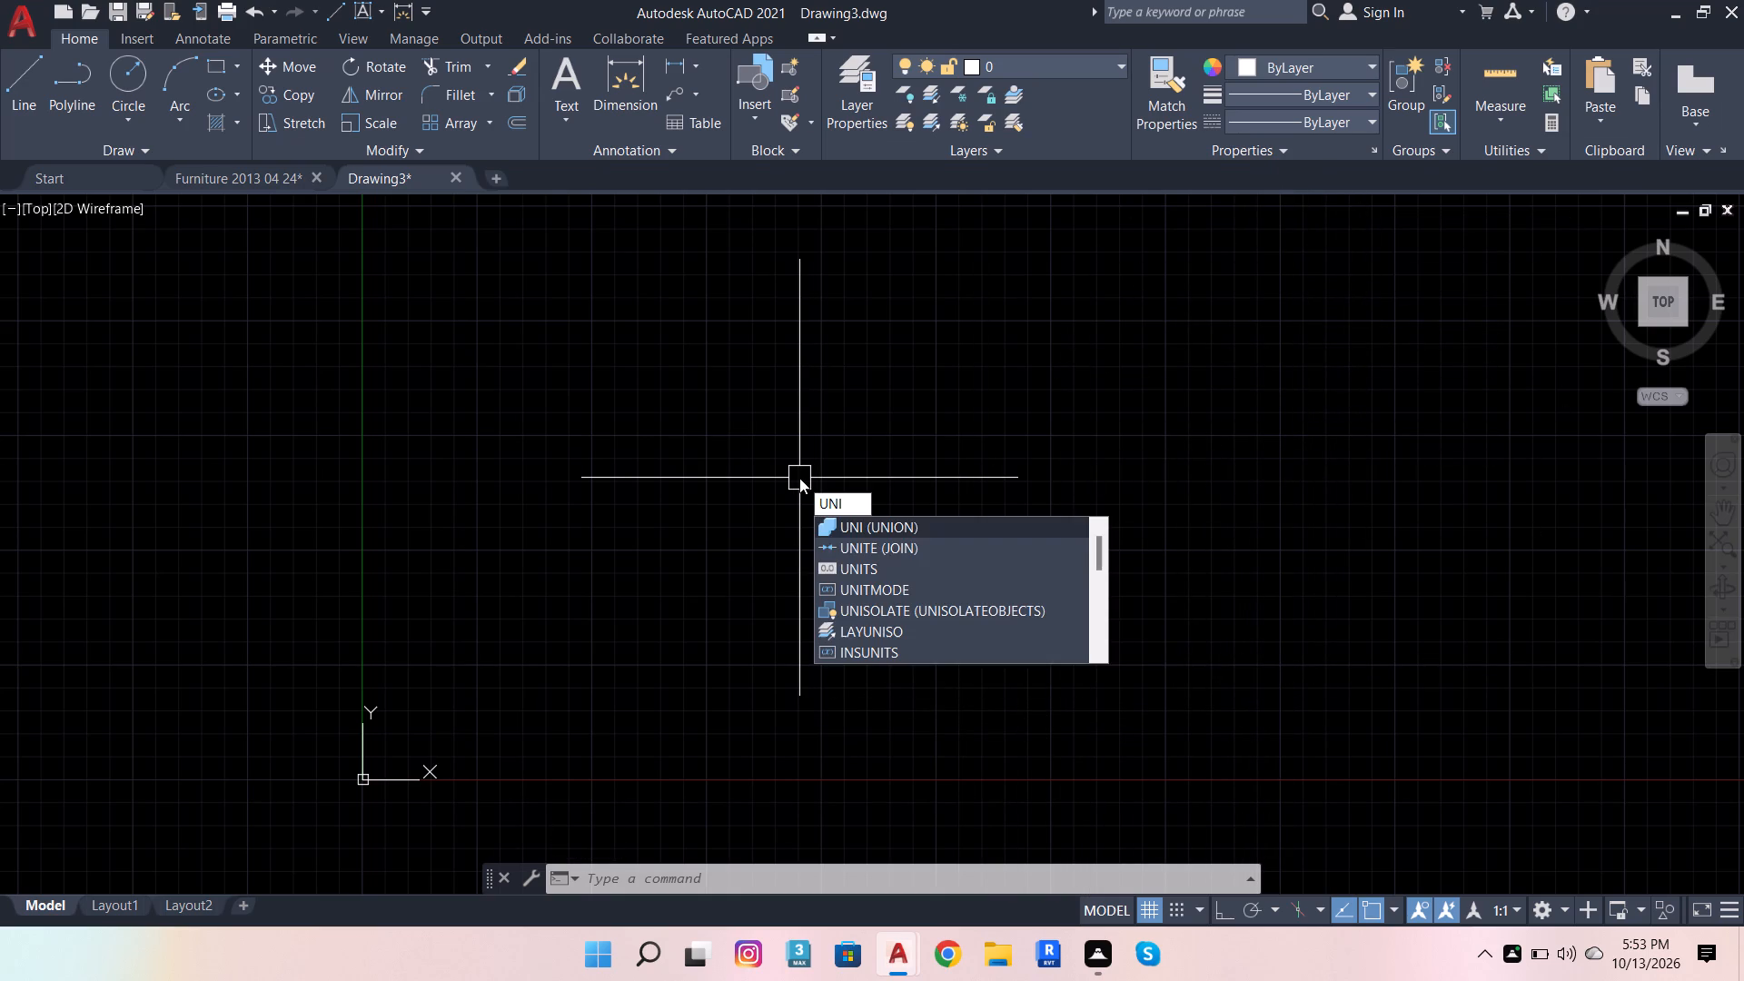
click(864, 569)
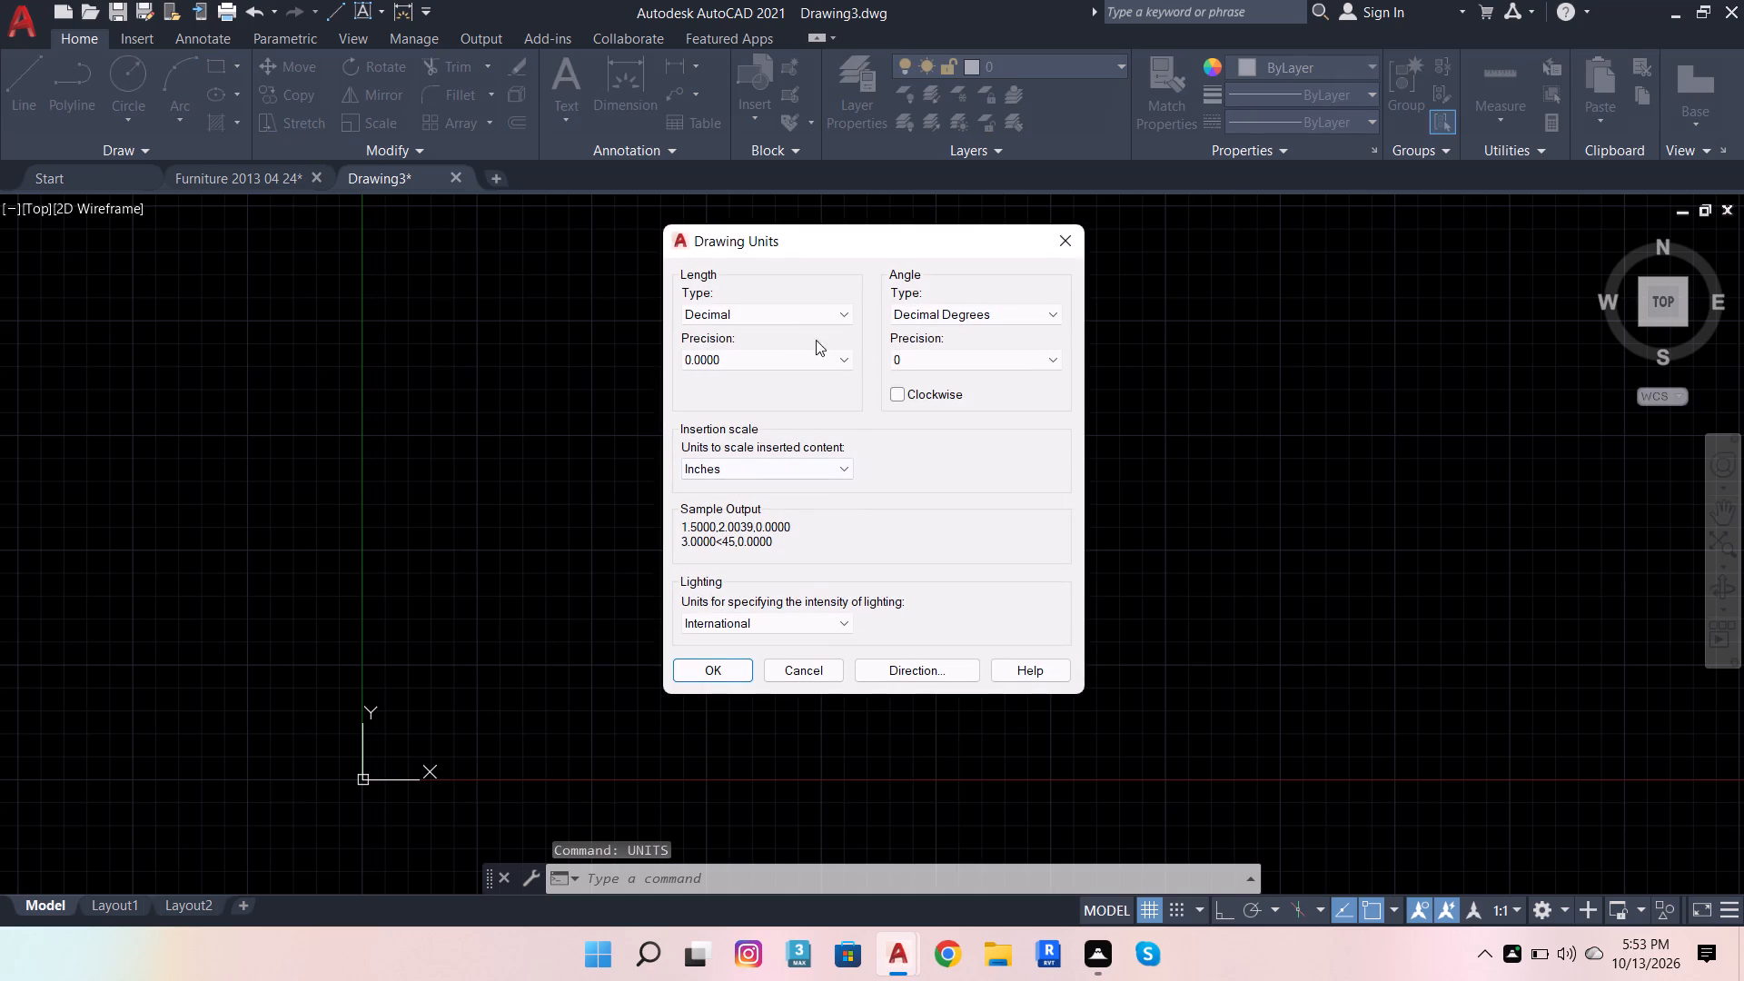
click(809, 320)
click(795, 332)
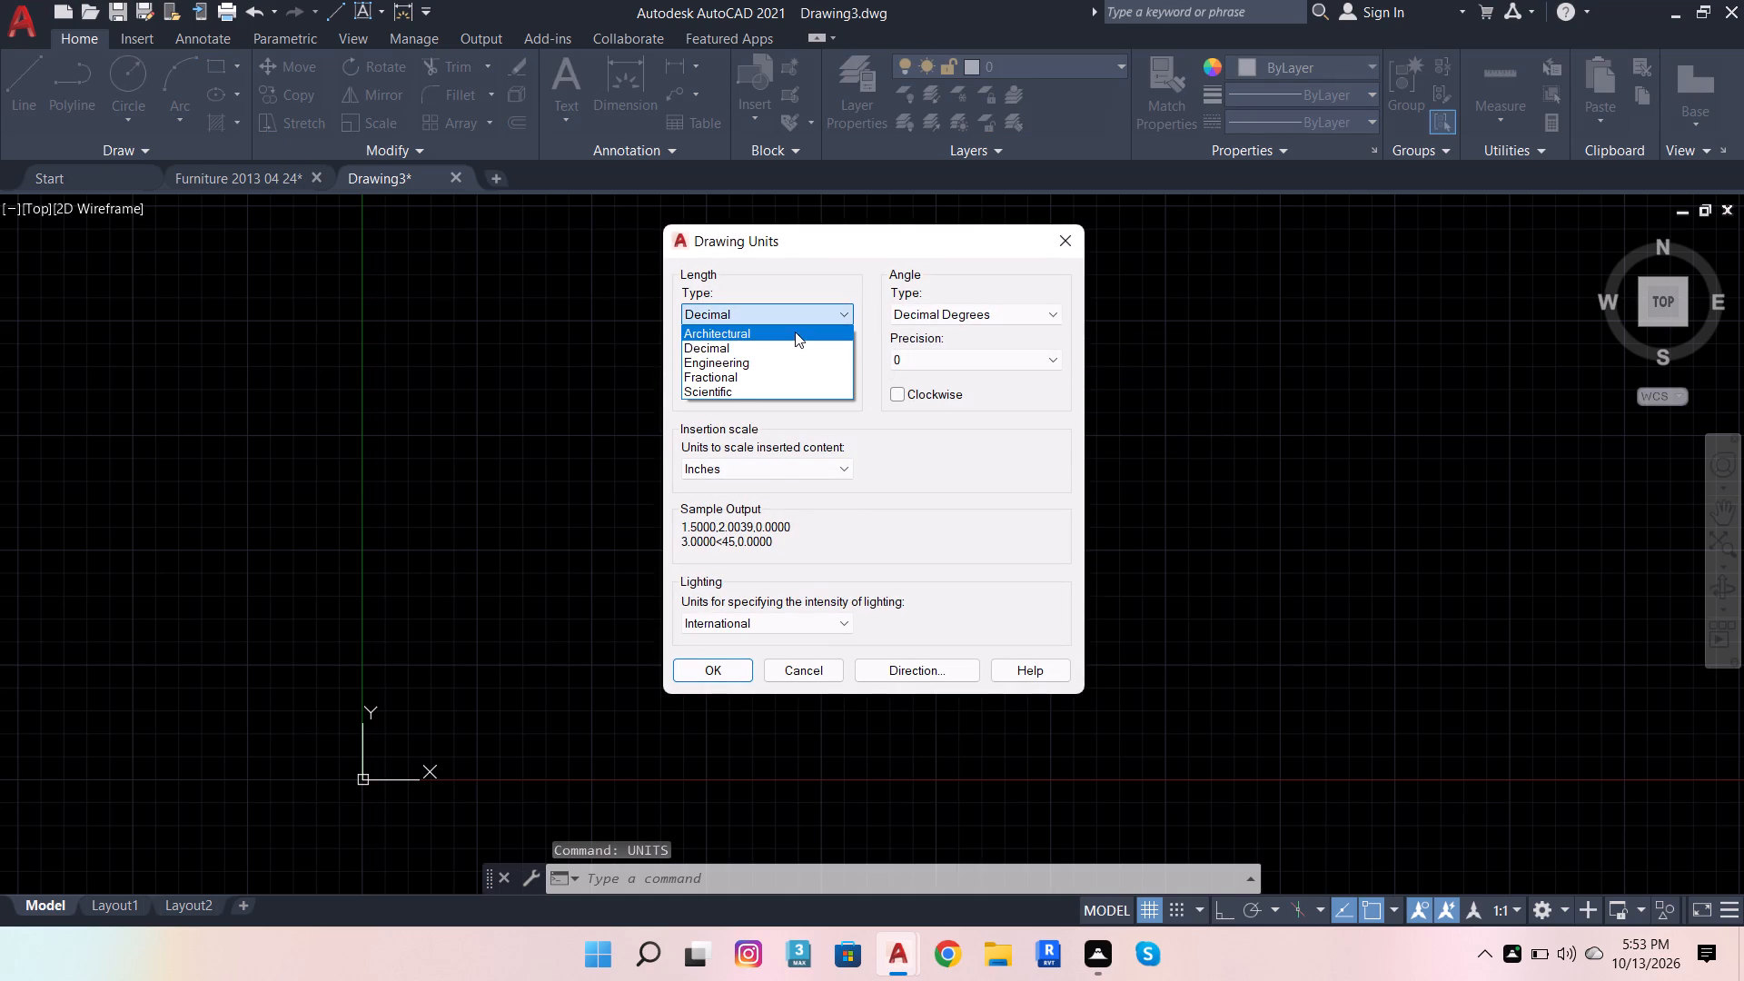
click(775, 355)
click(749, 378)
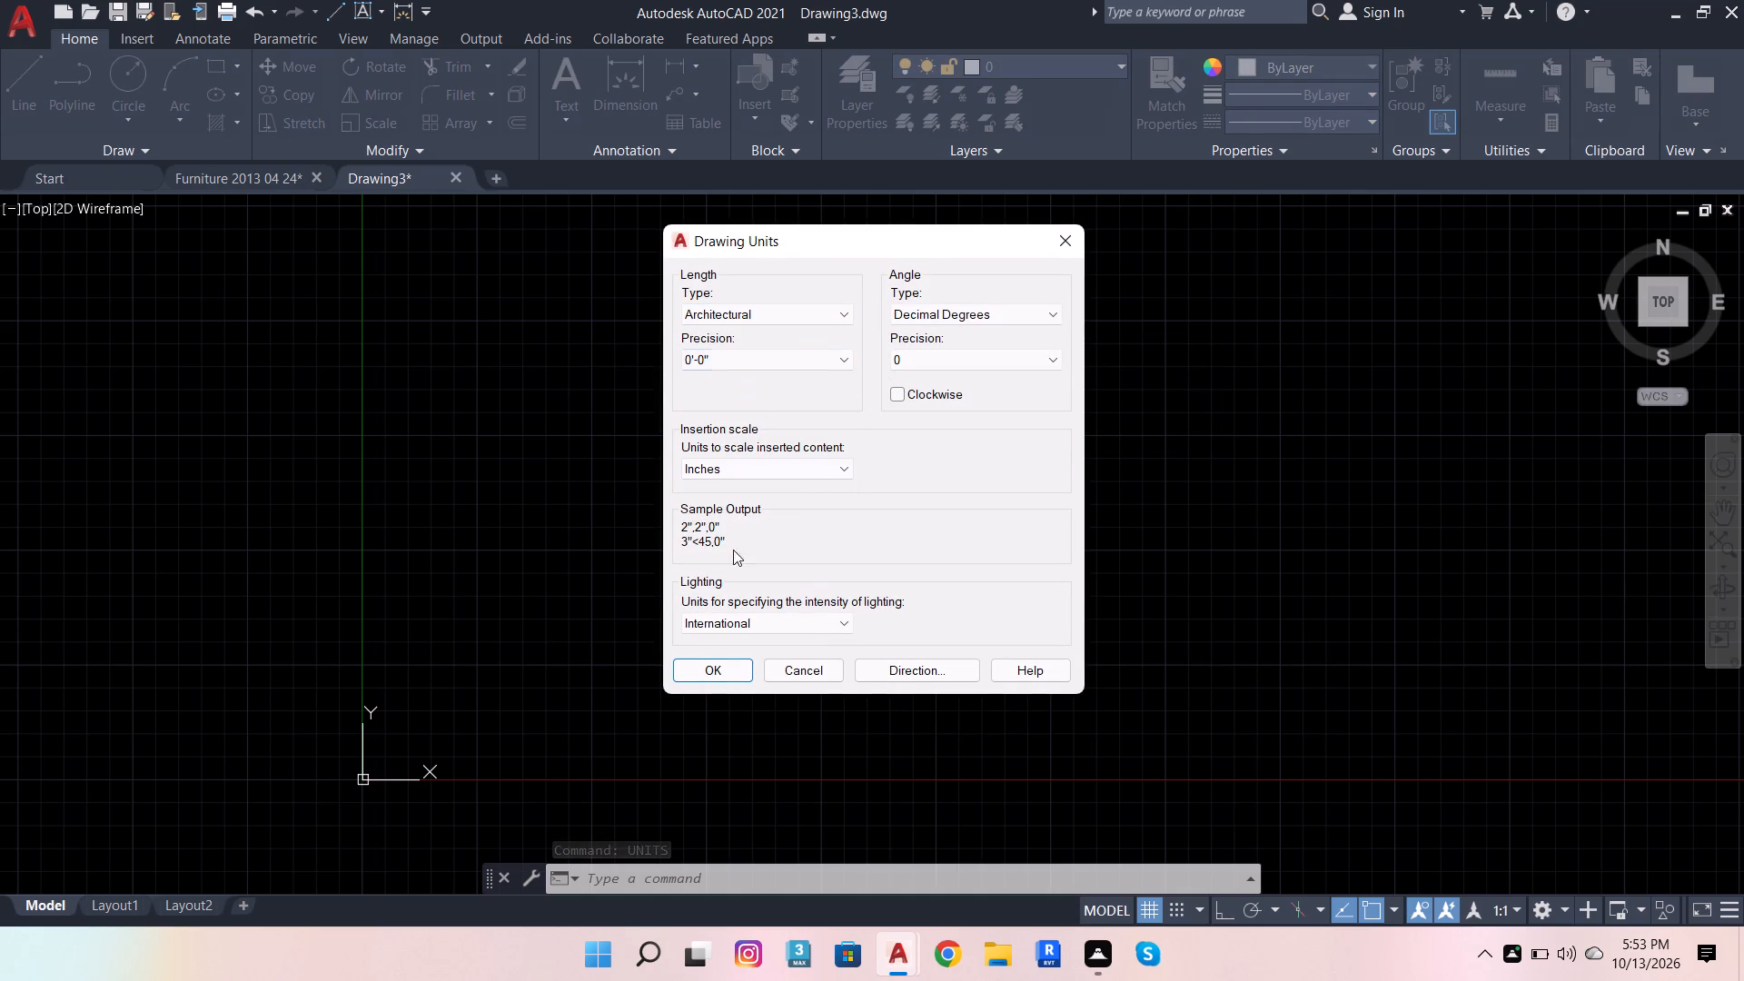
click(723, 673)
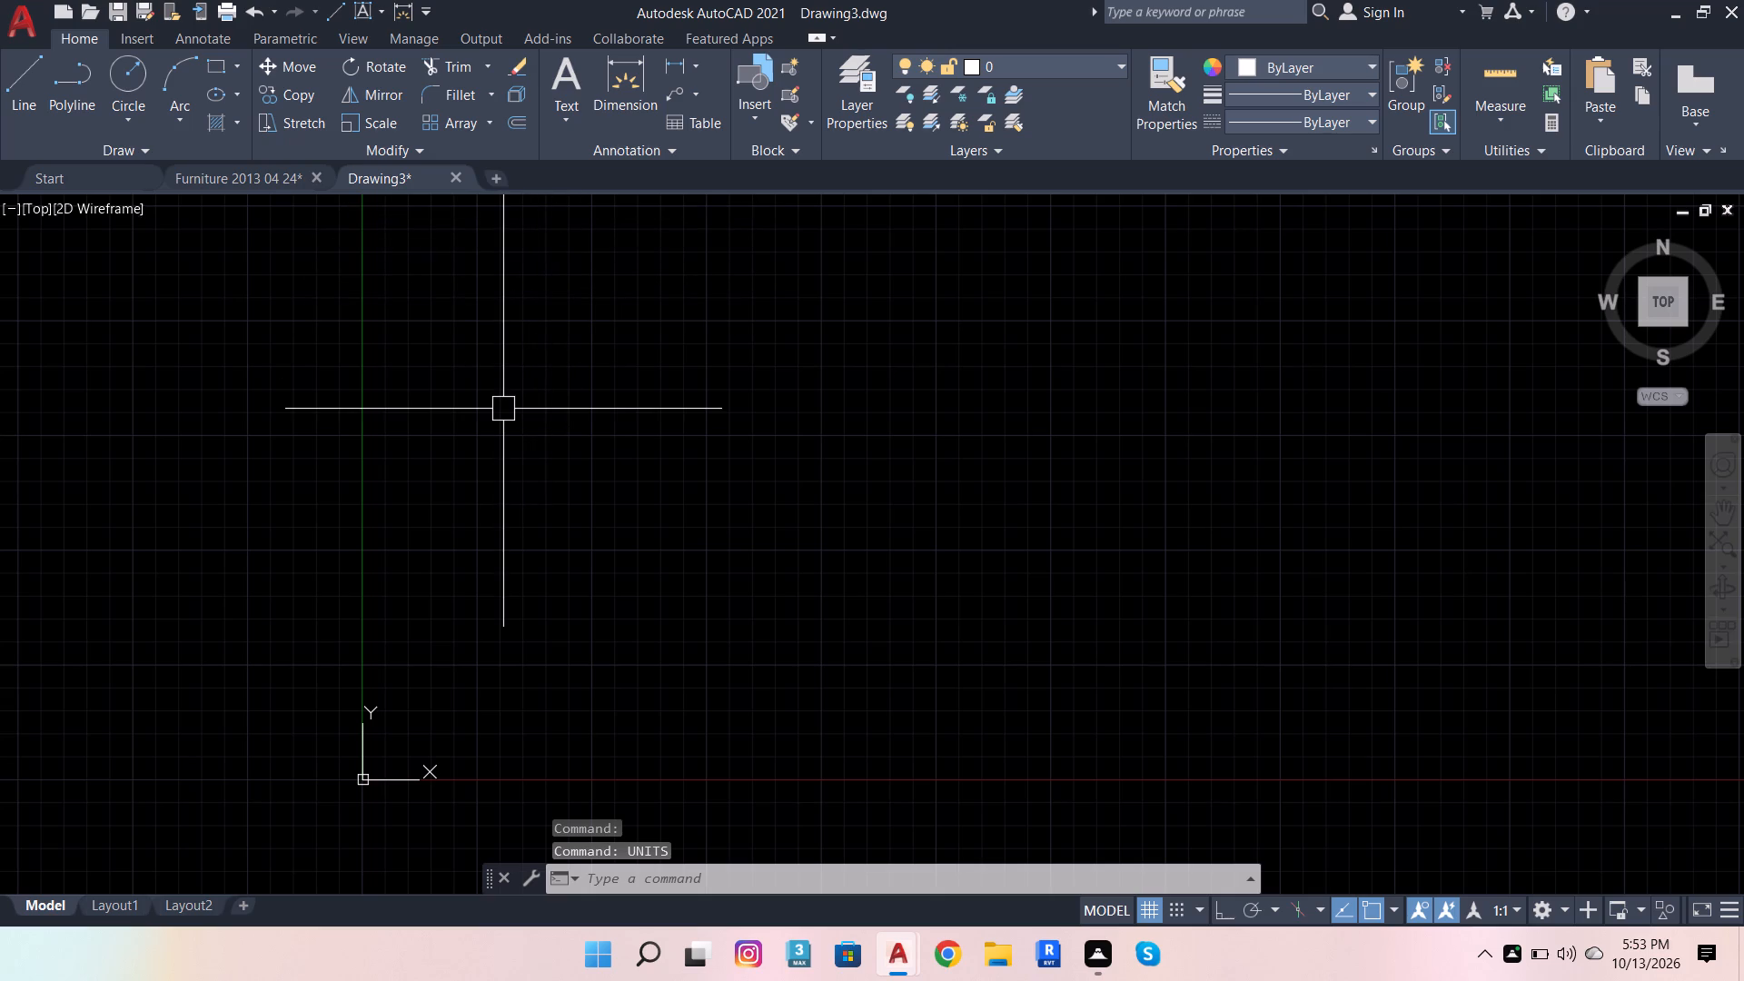
Set the drawing limits with the default 0,0 lower-left corner and an upper-right corner of 50',90'.
text(LIMITS)
key(Return)
key(Return)
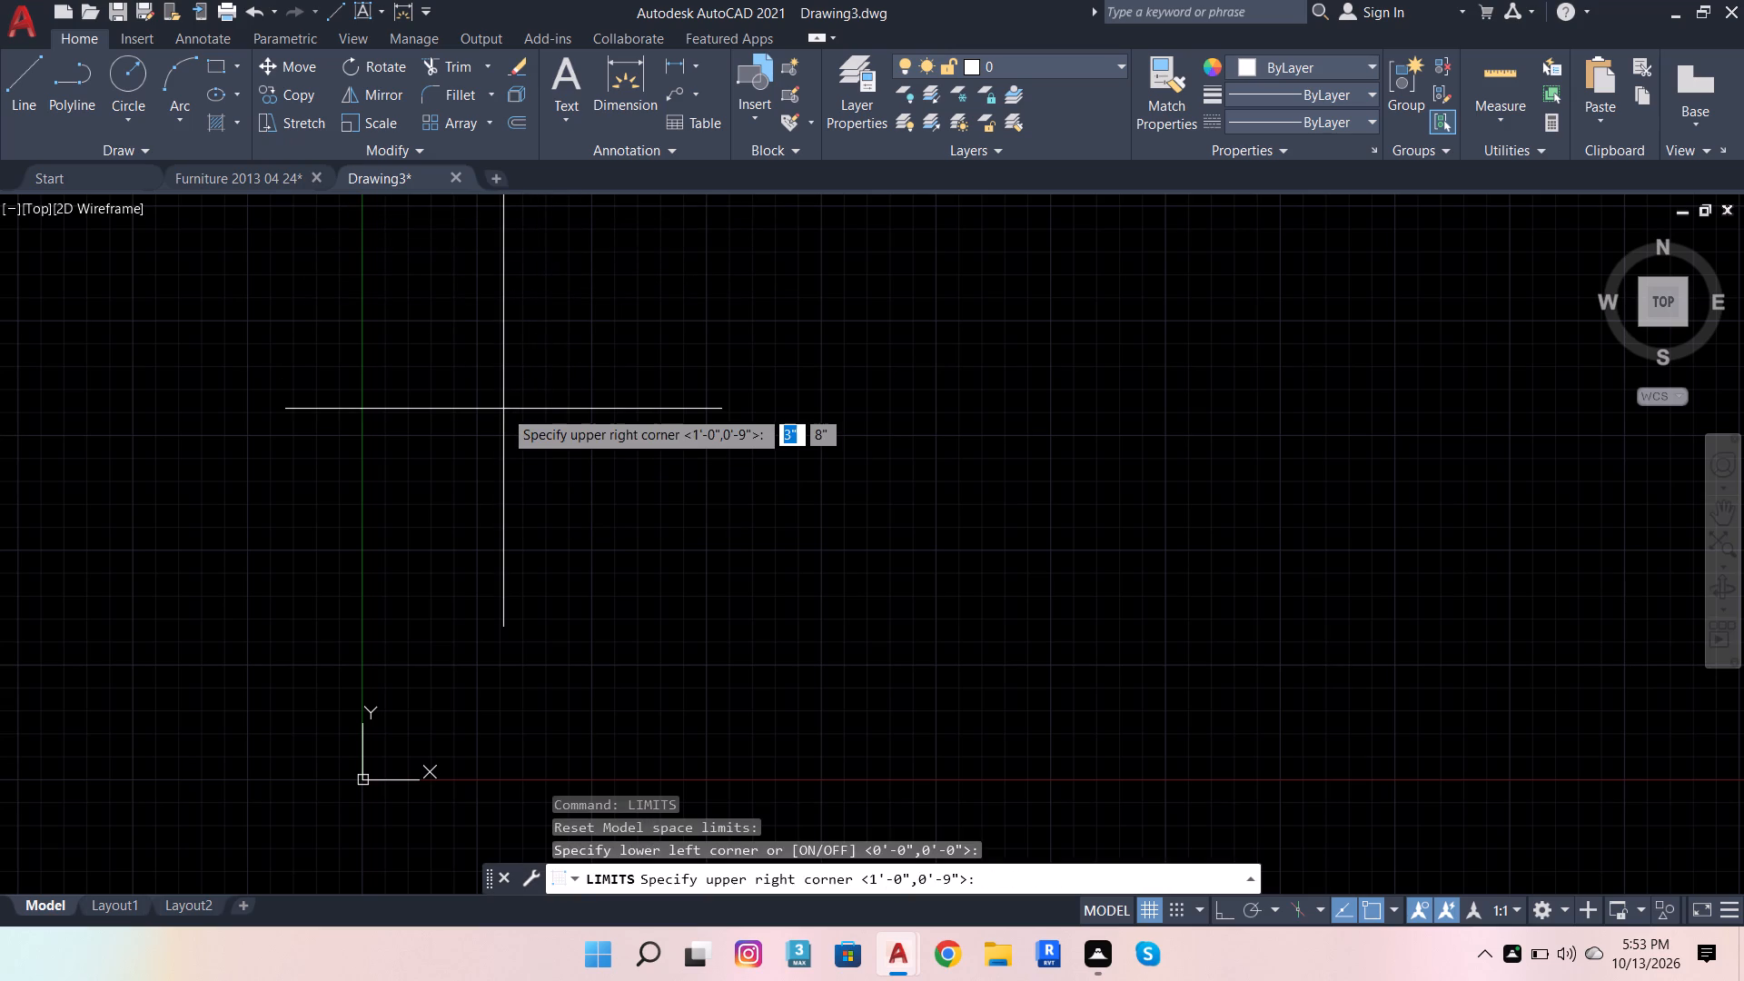
click(1075, 887)
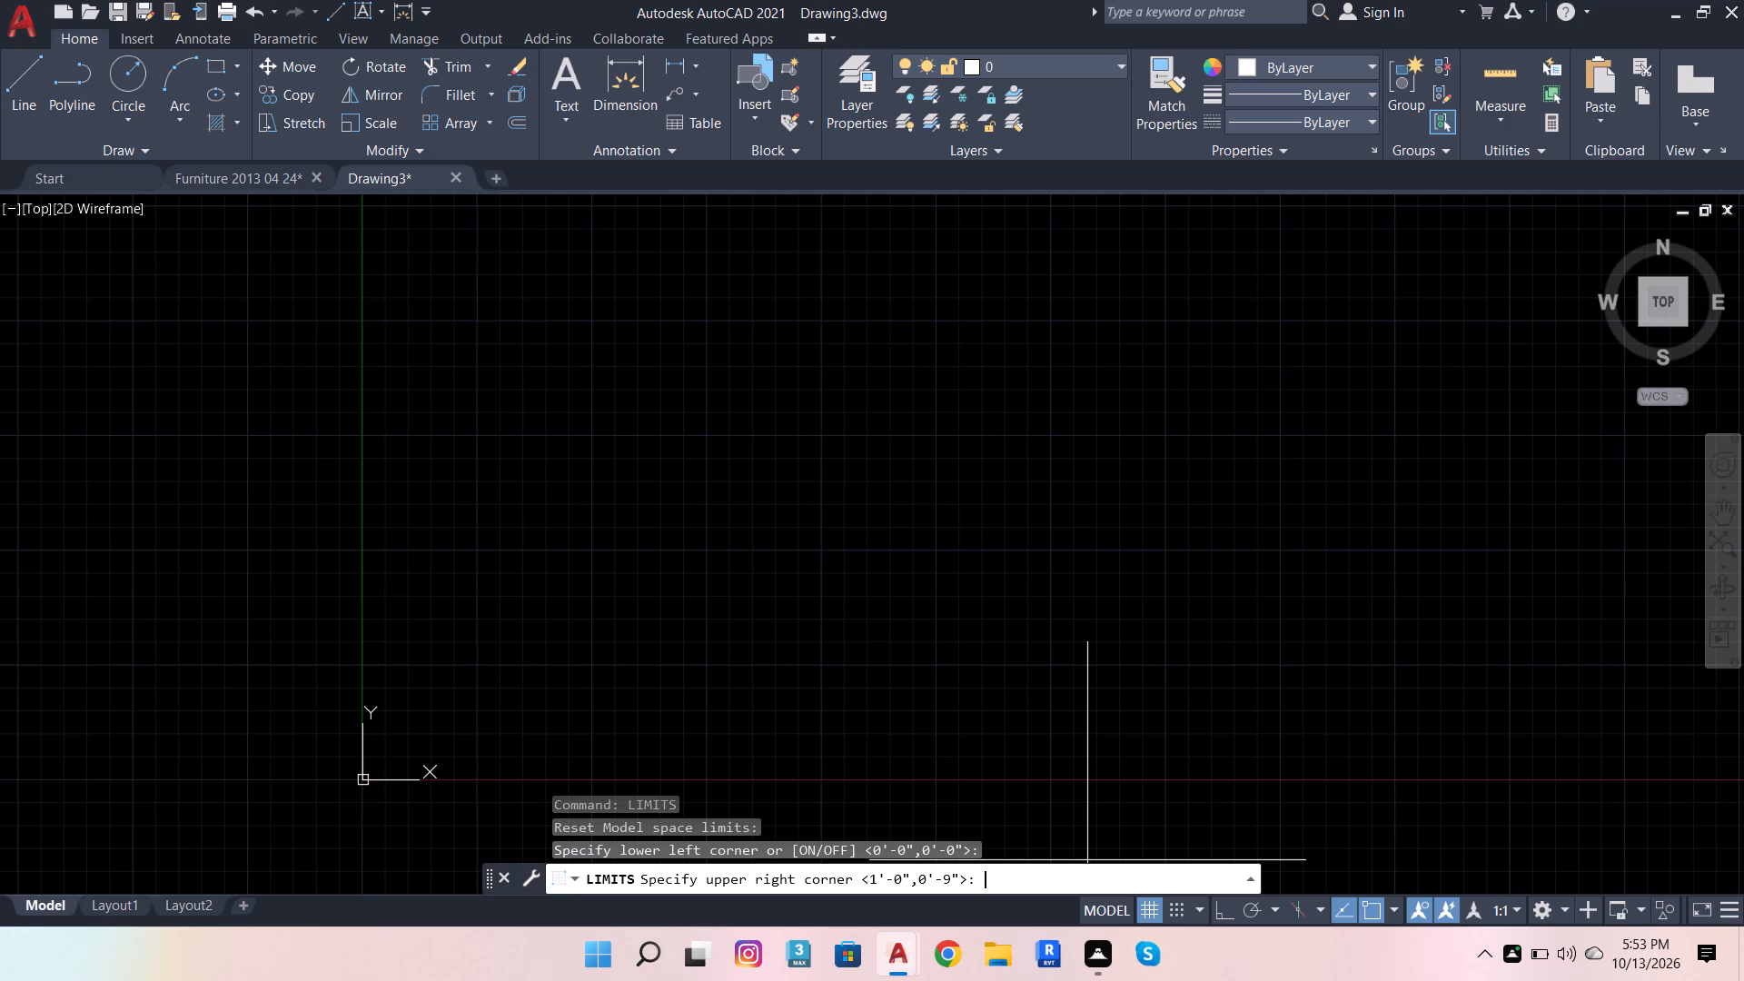
text(50',)
text(90')
key(Return)
key(z)
key(Return)
key(a)
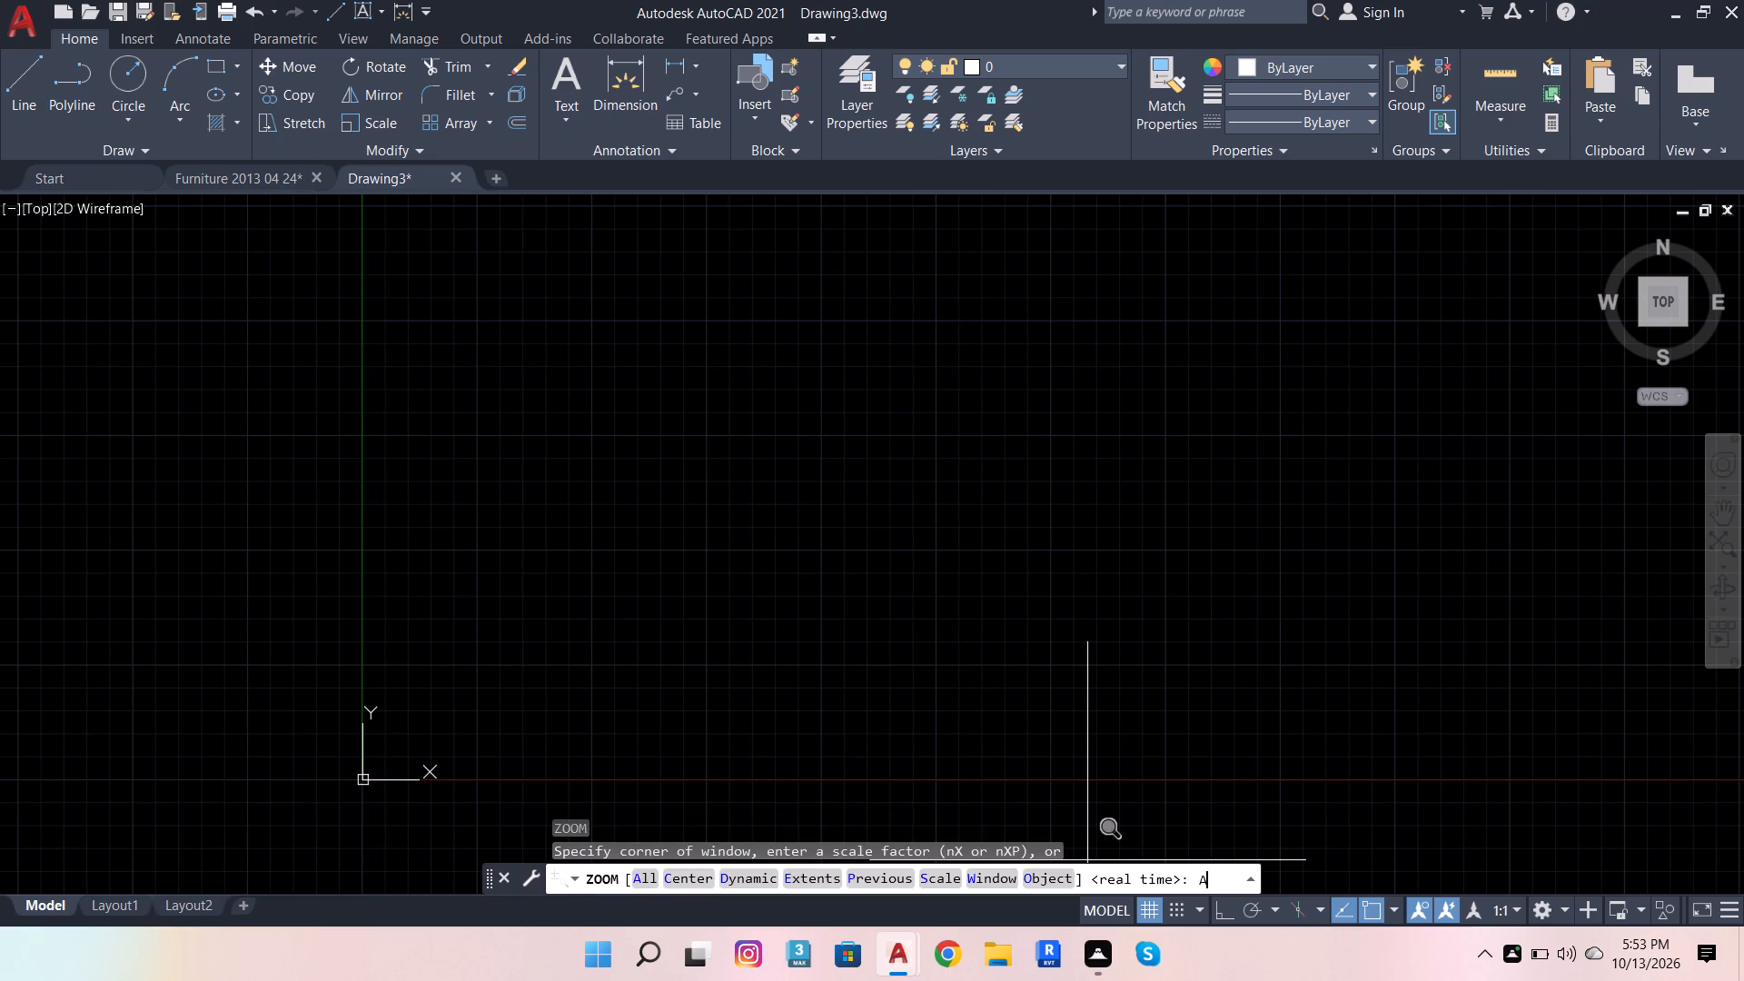
key(Return)
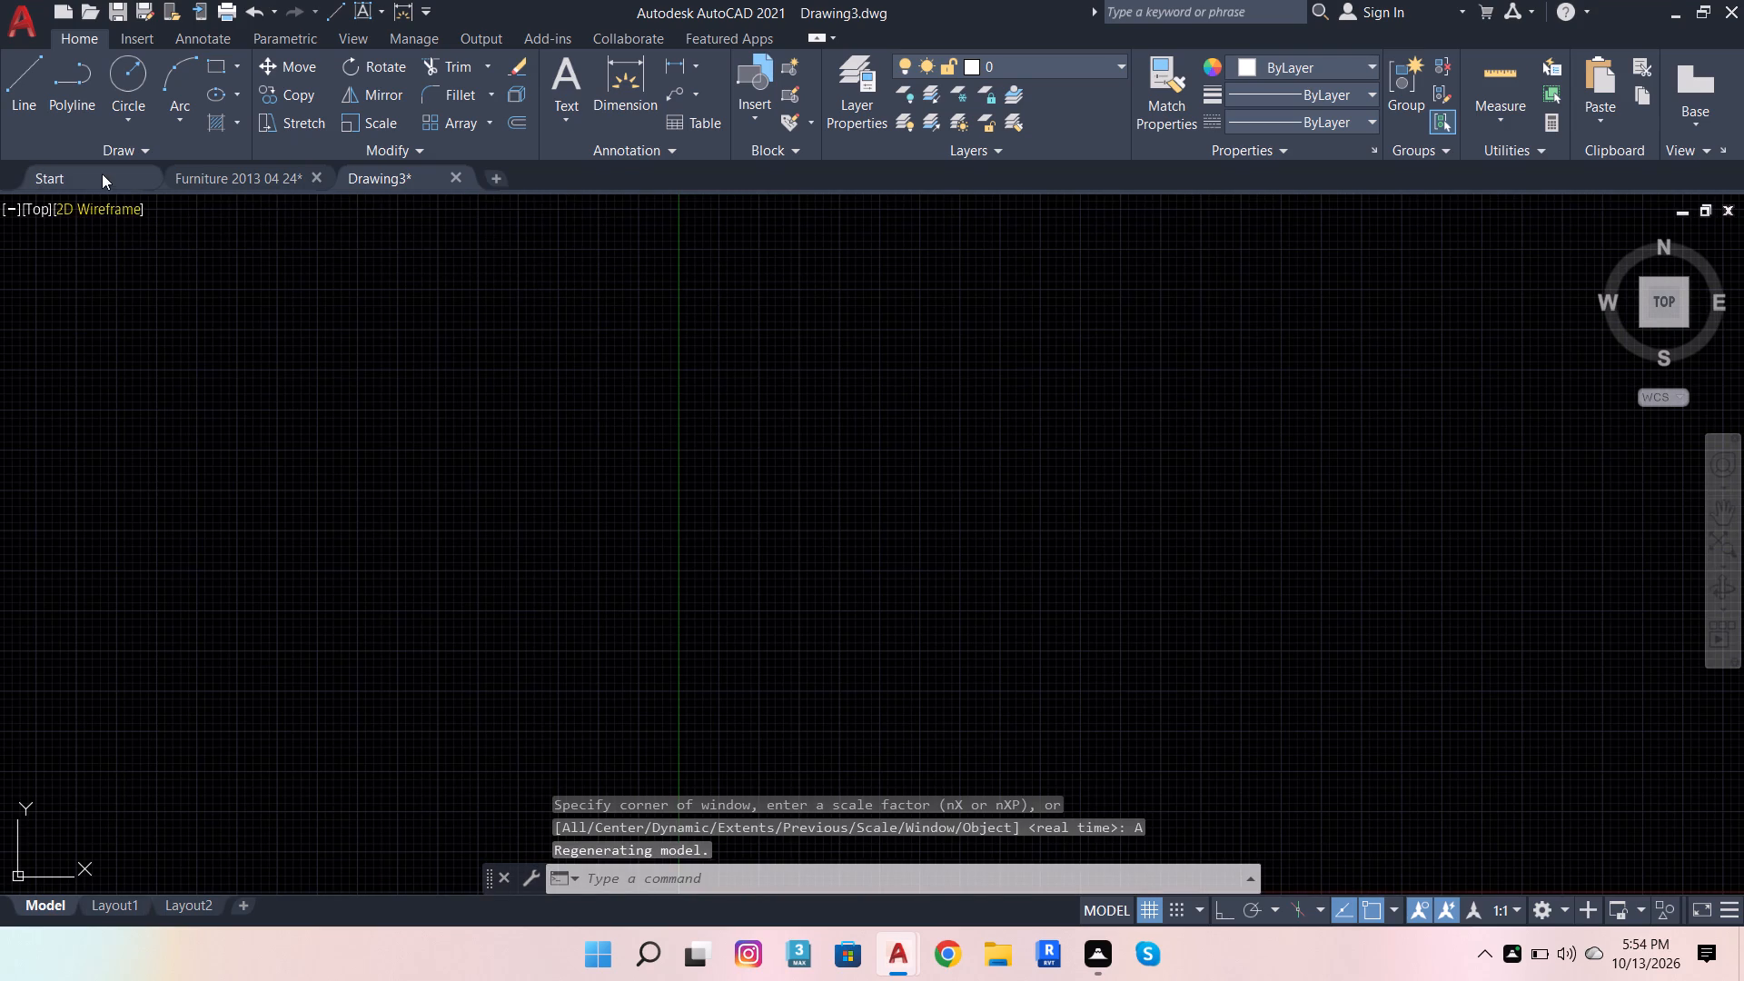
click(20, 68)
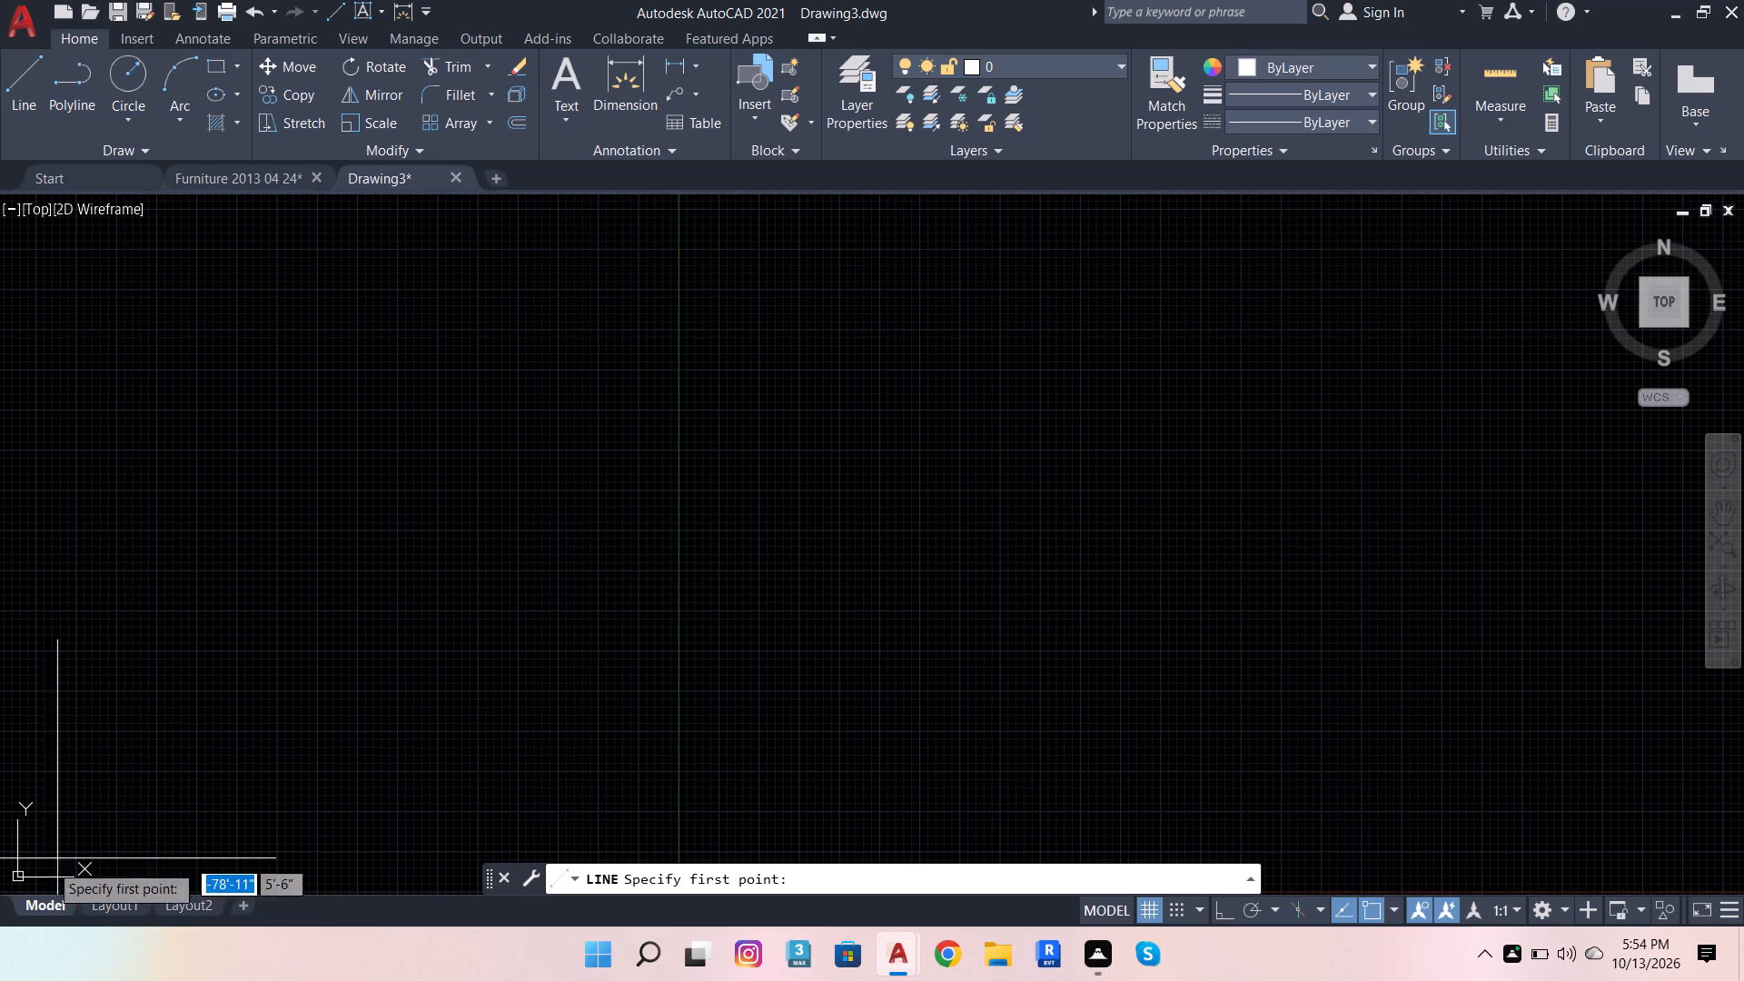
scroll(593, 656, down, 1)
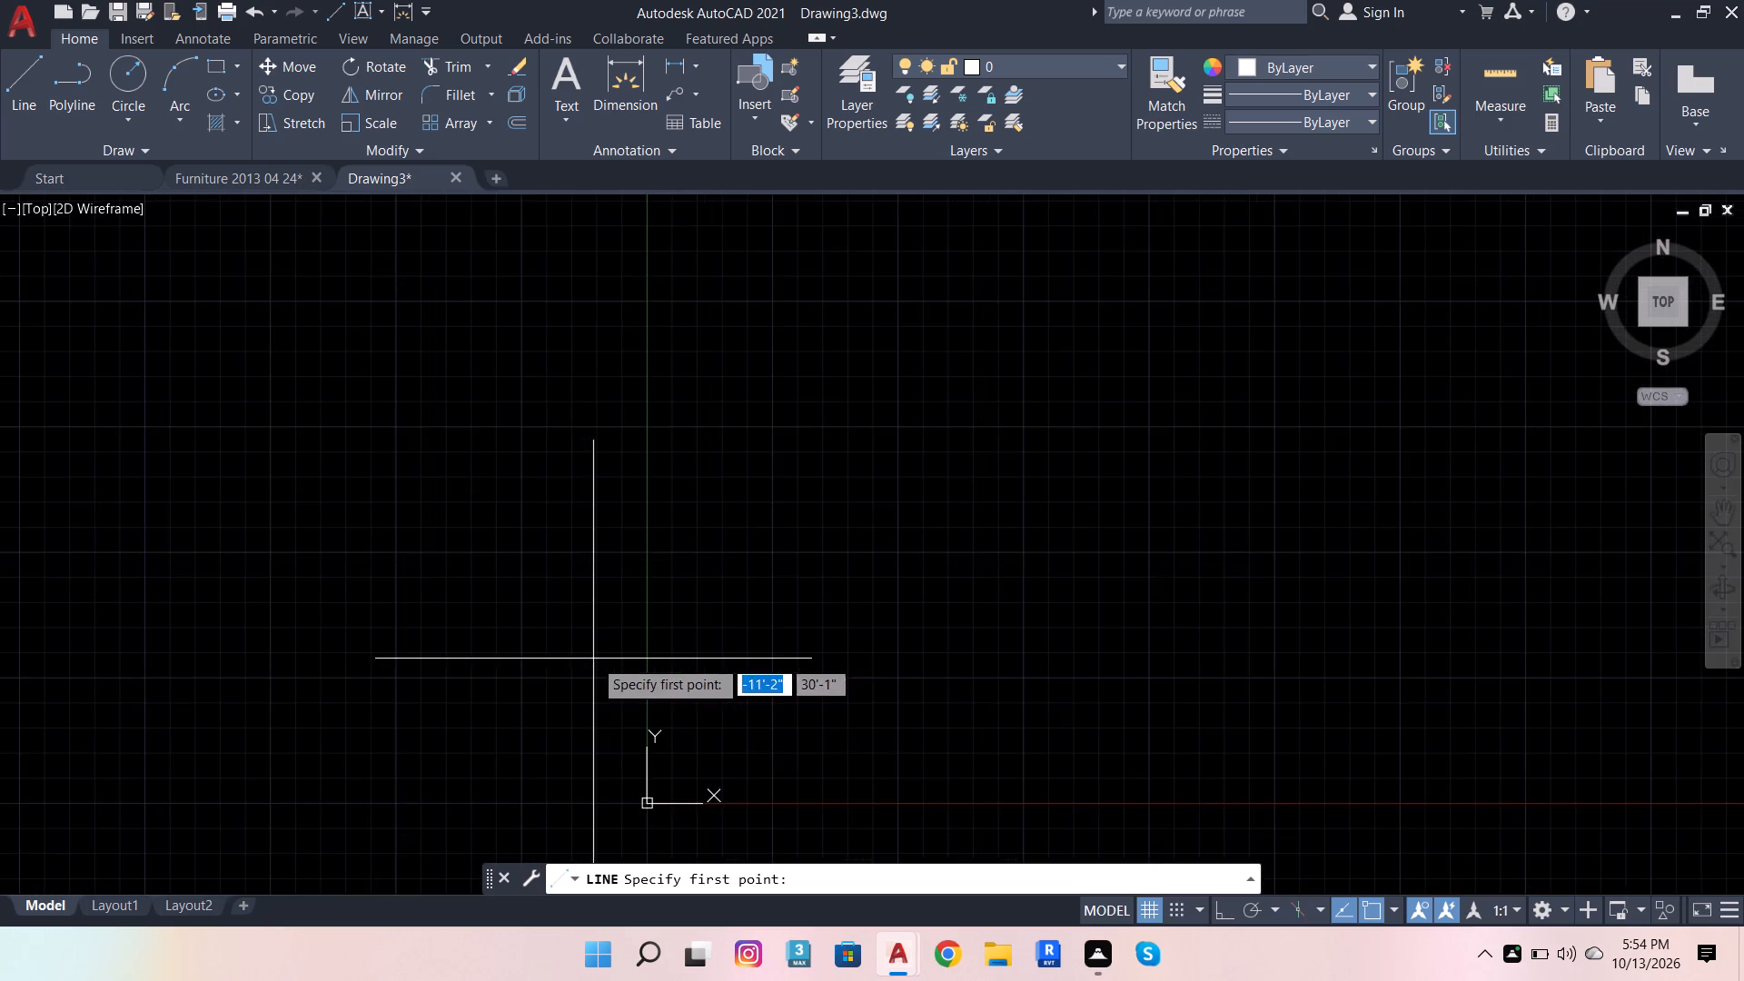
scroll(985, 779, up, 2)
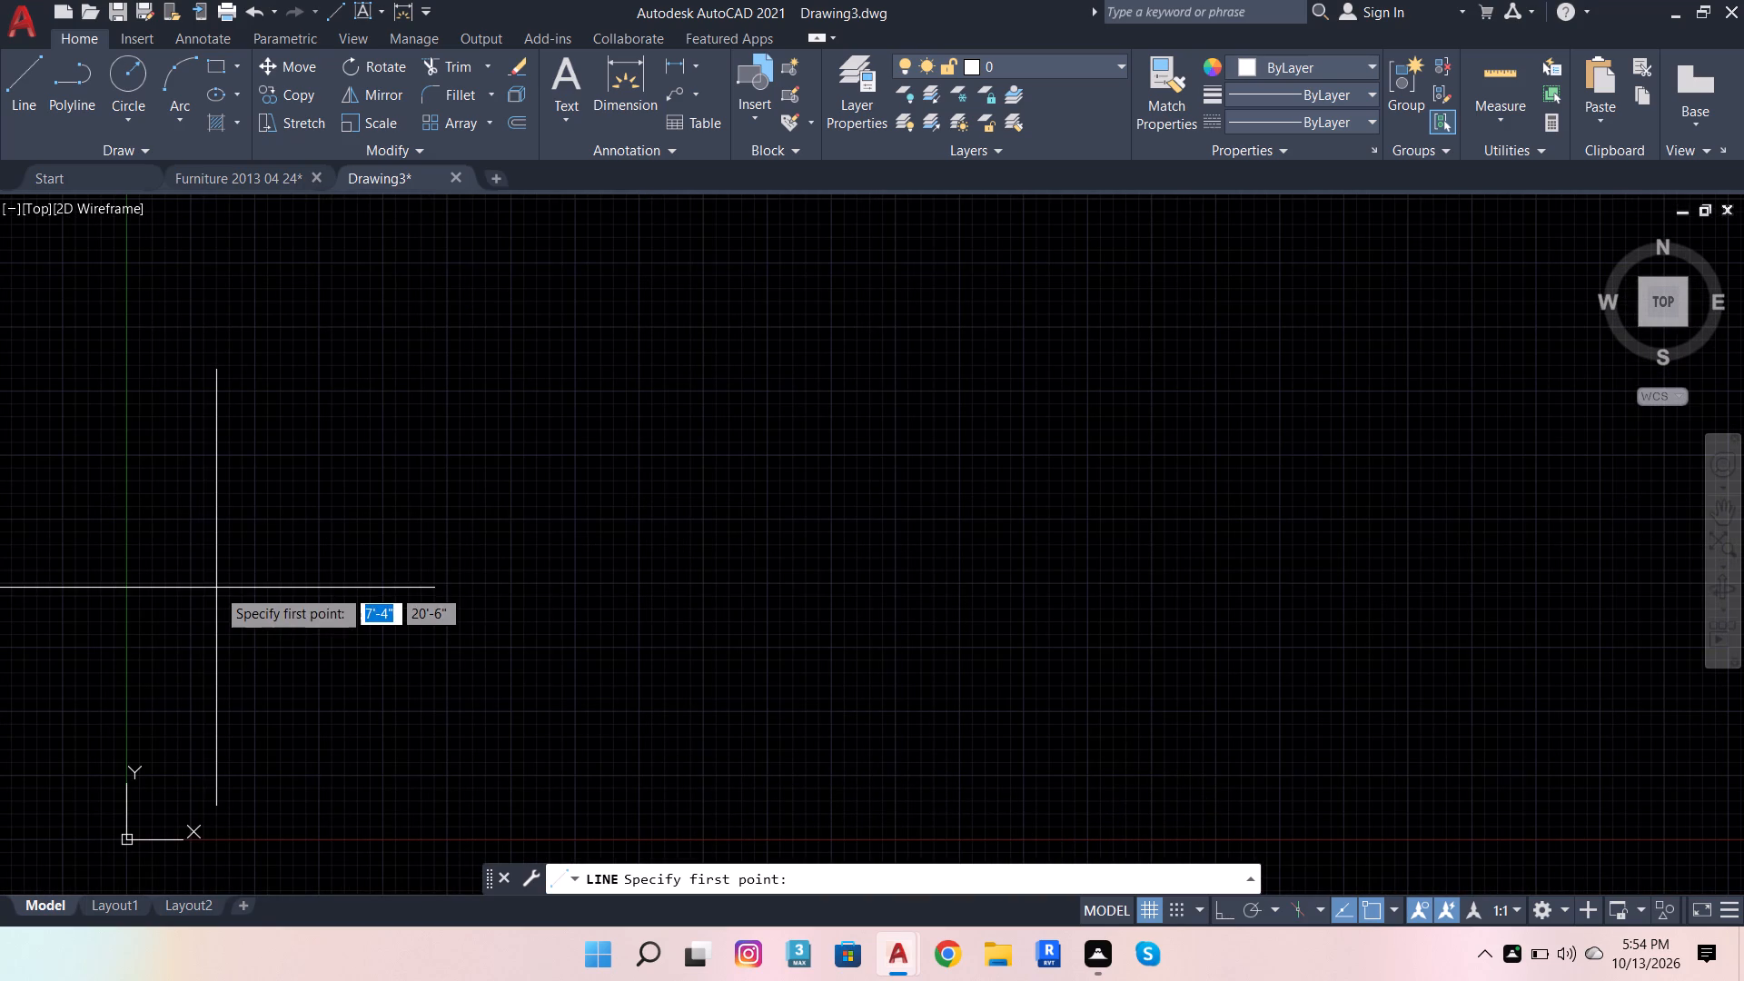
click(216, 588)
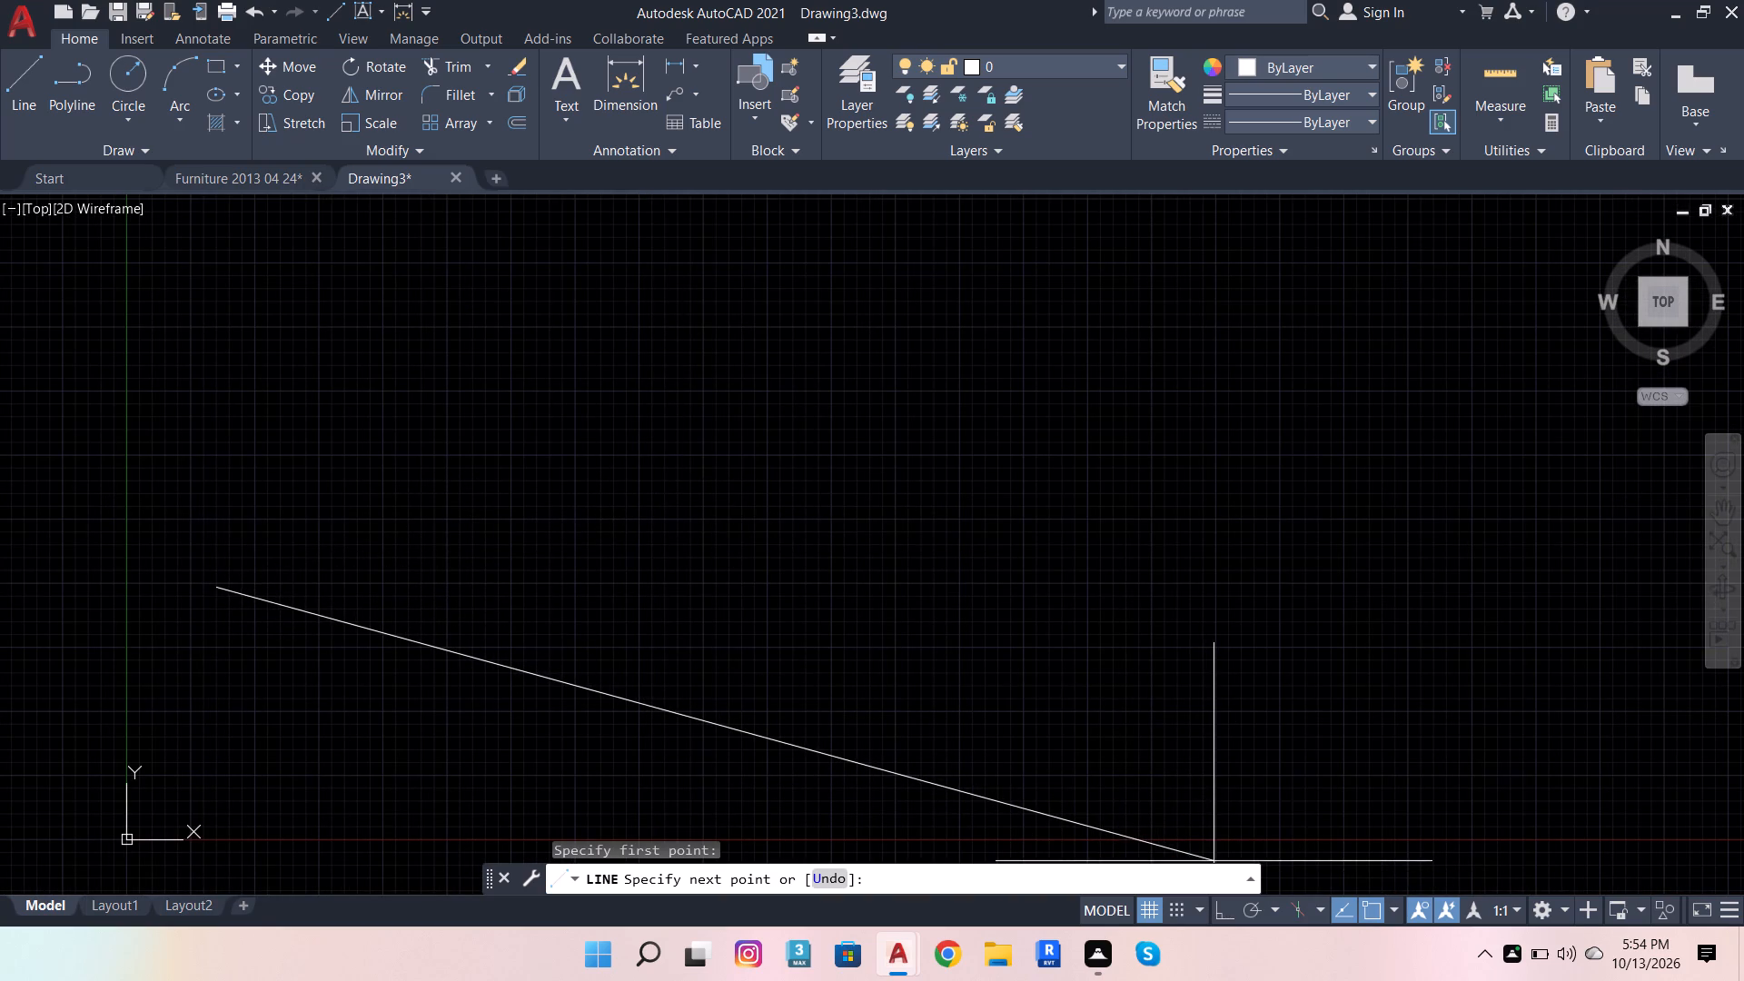
Turn on Ortho mode.
click(1214, 907)
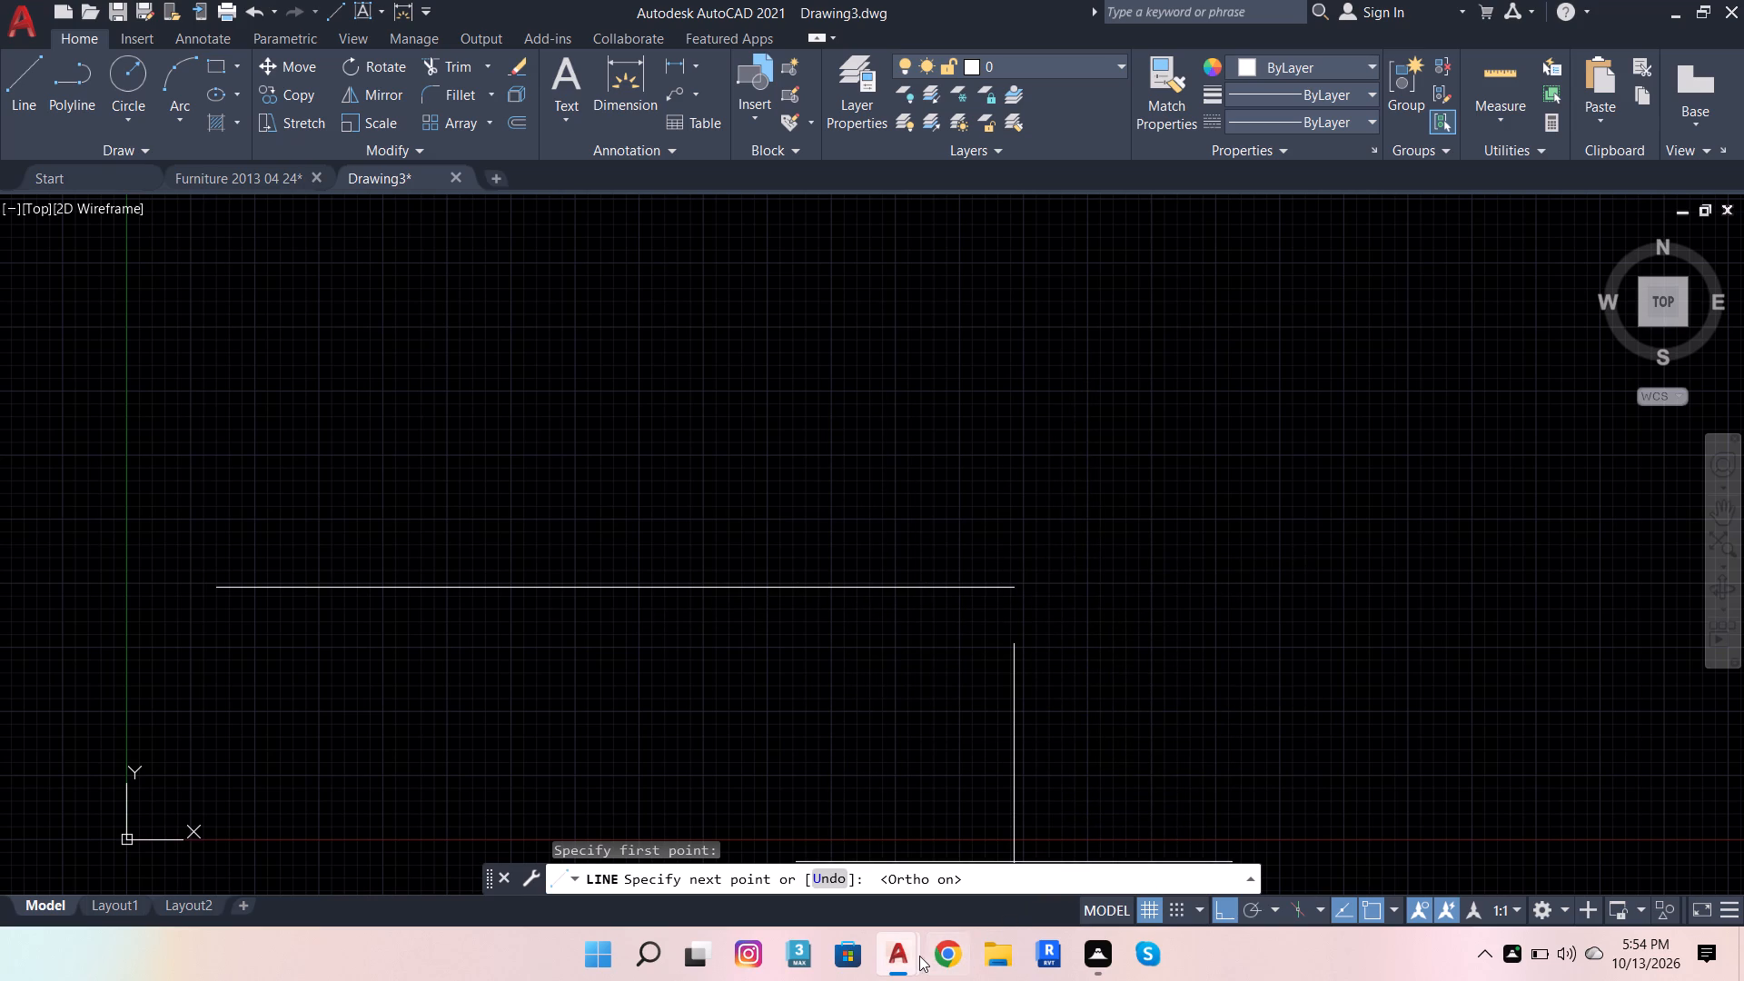
Switch to File Explorer, copy the 30'-0" by 40'-0" floor plan image labelled DAY 05.00, and return to the drawing.
click(1001, 956)
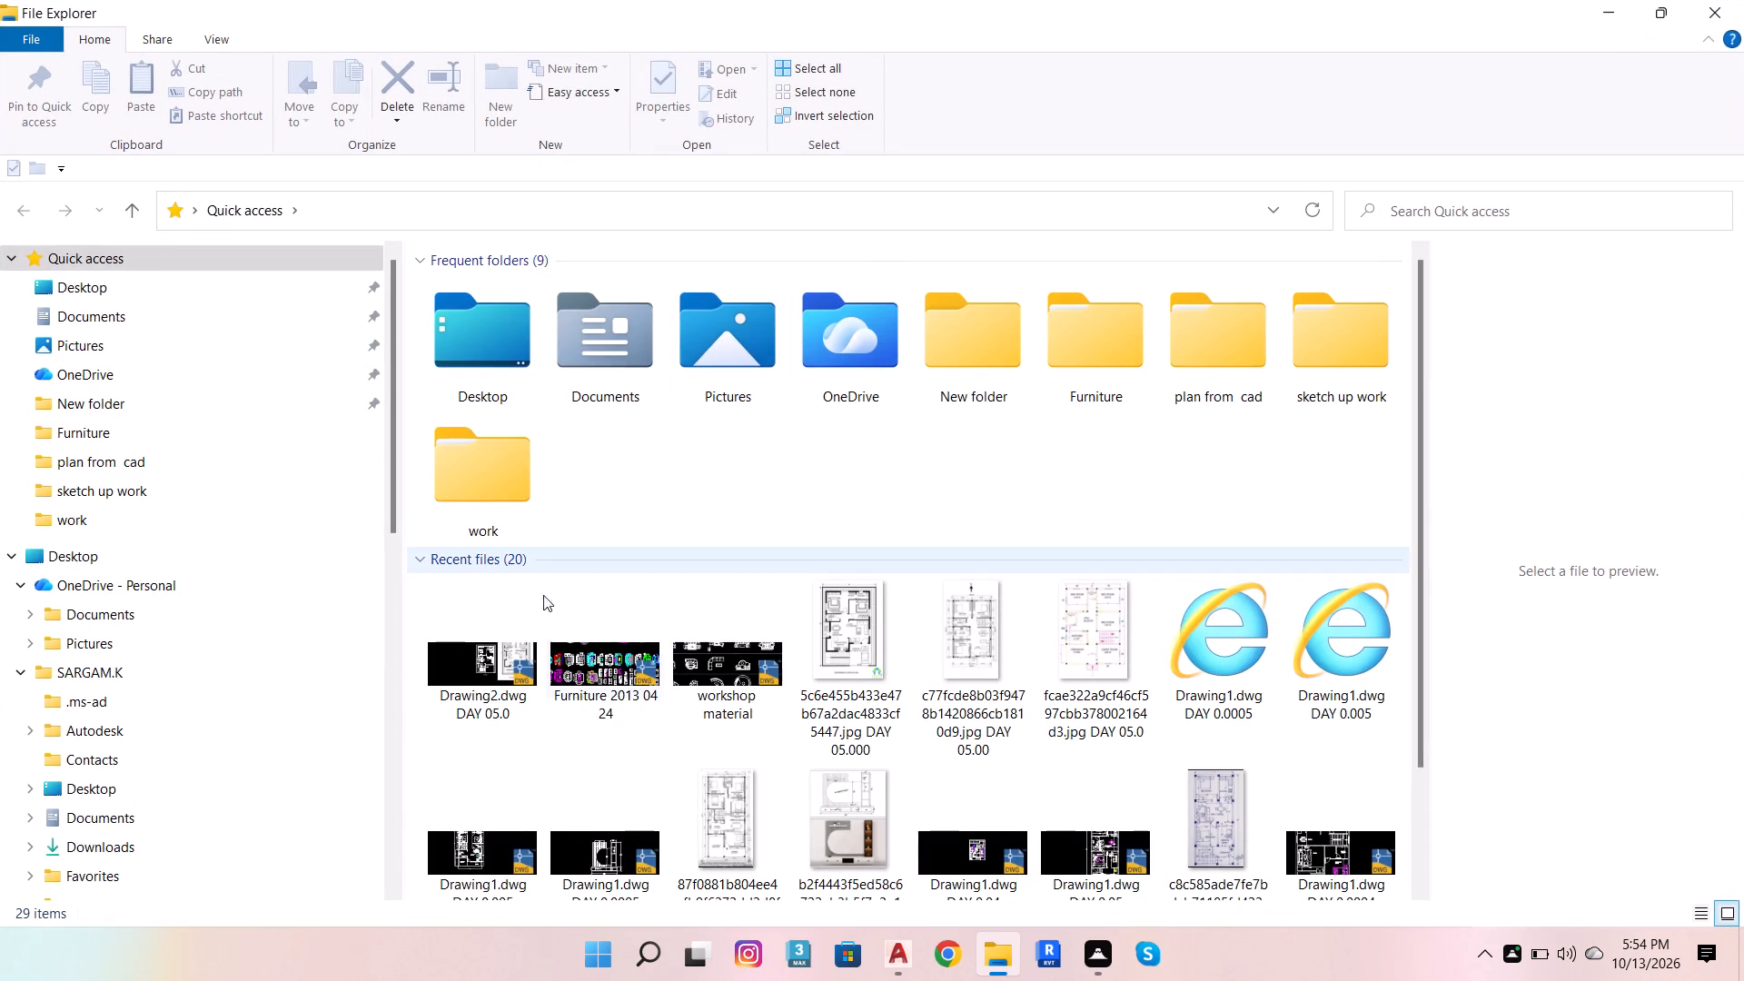
click(1003, 669)
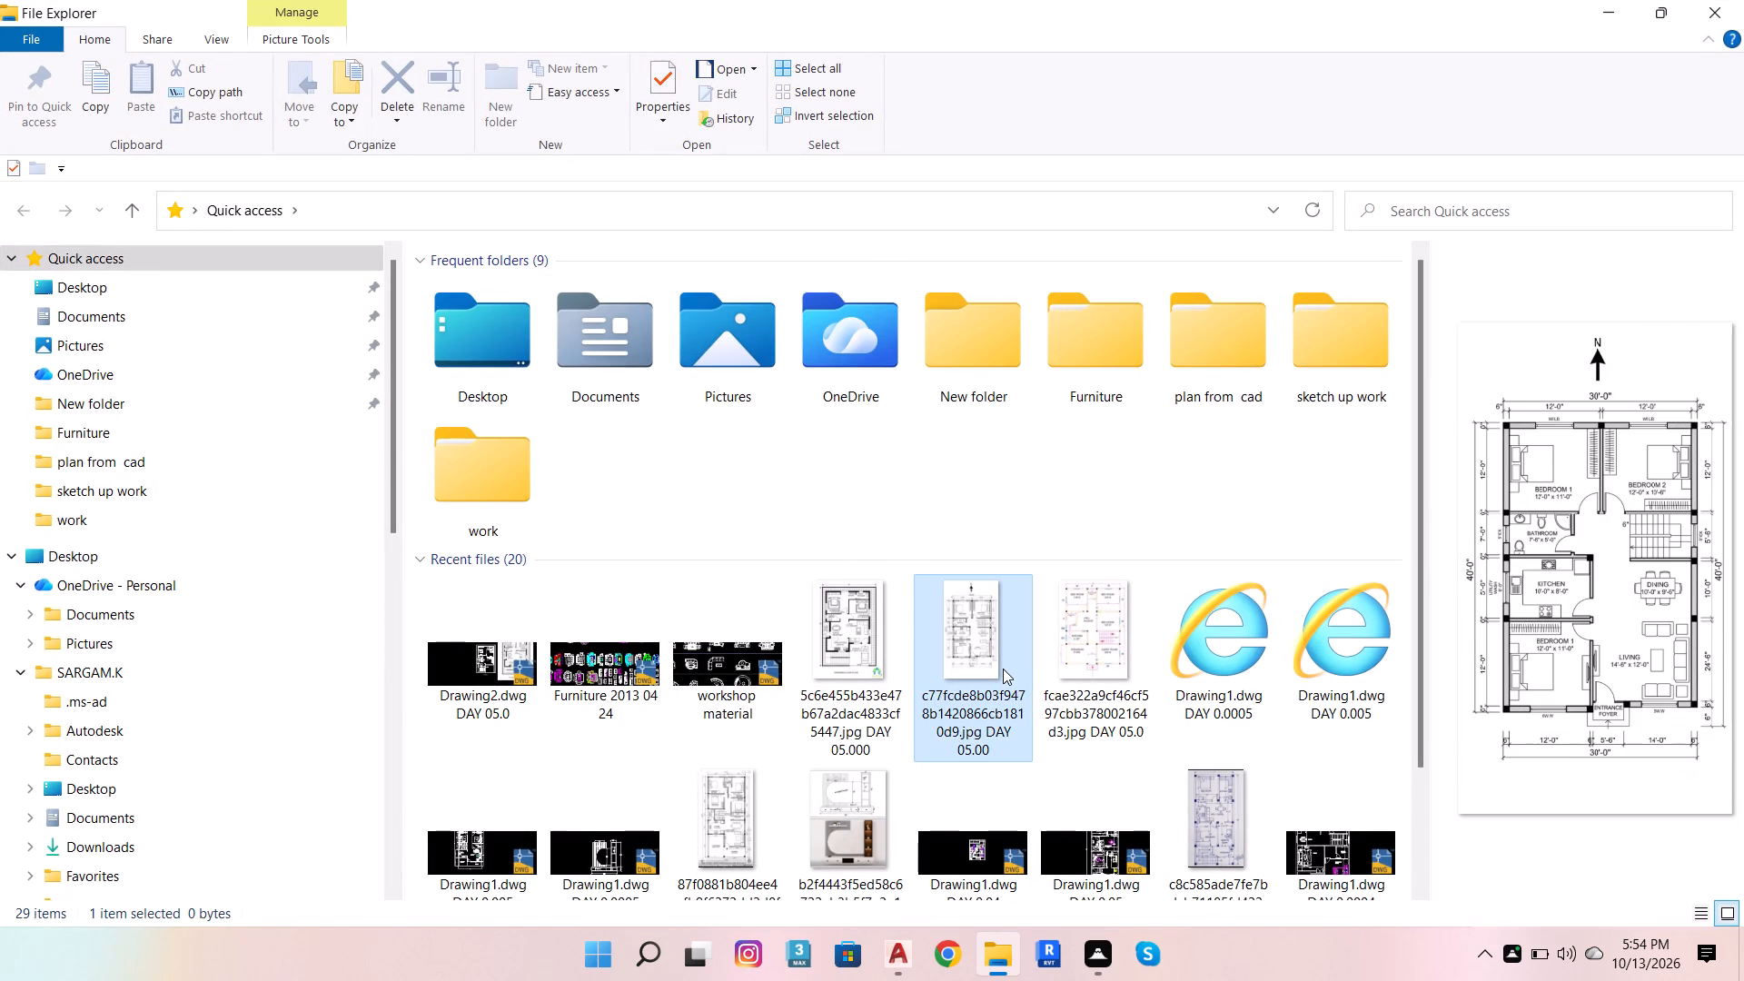
key(ctrl+c)
key(ctrl+c)
key(ctrl+c)
key(ctrl+c)
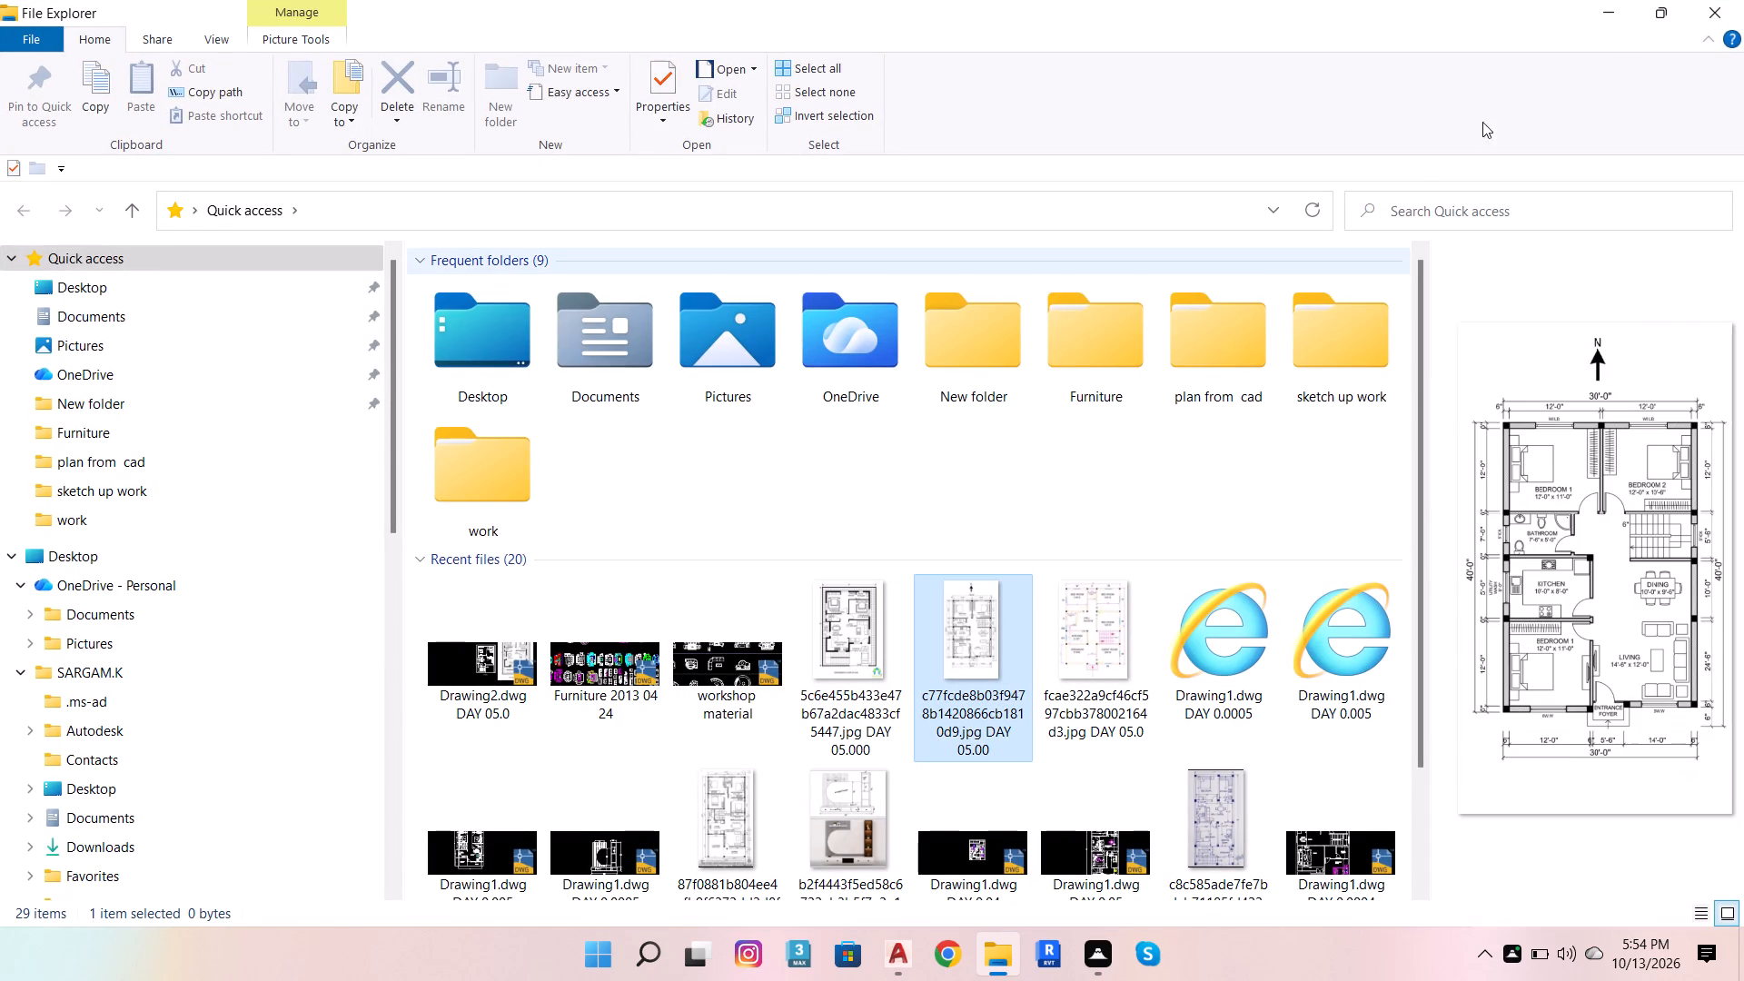
click(1737, 0)
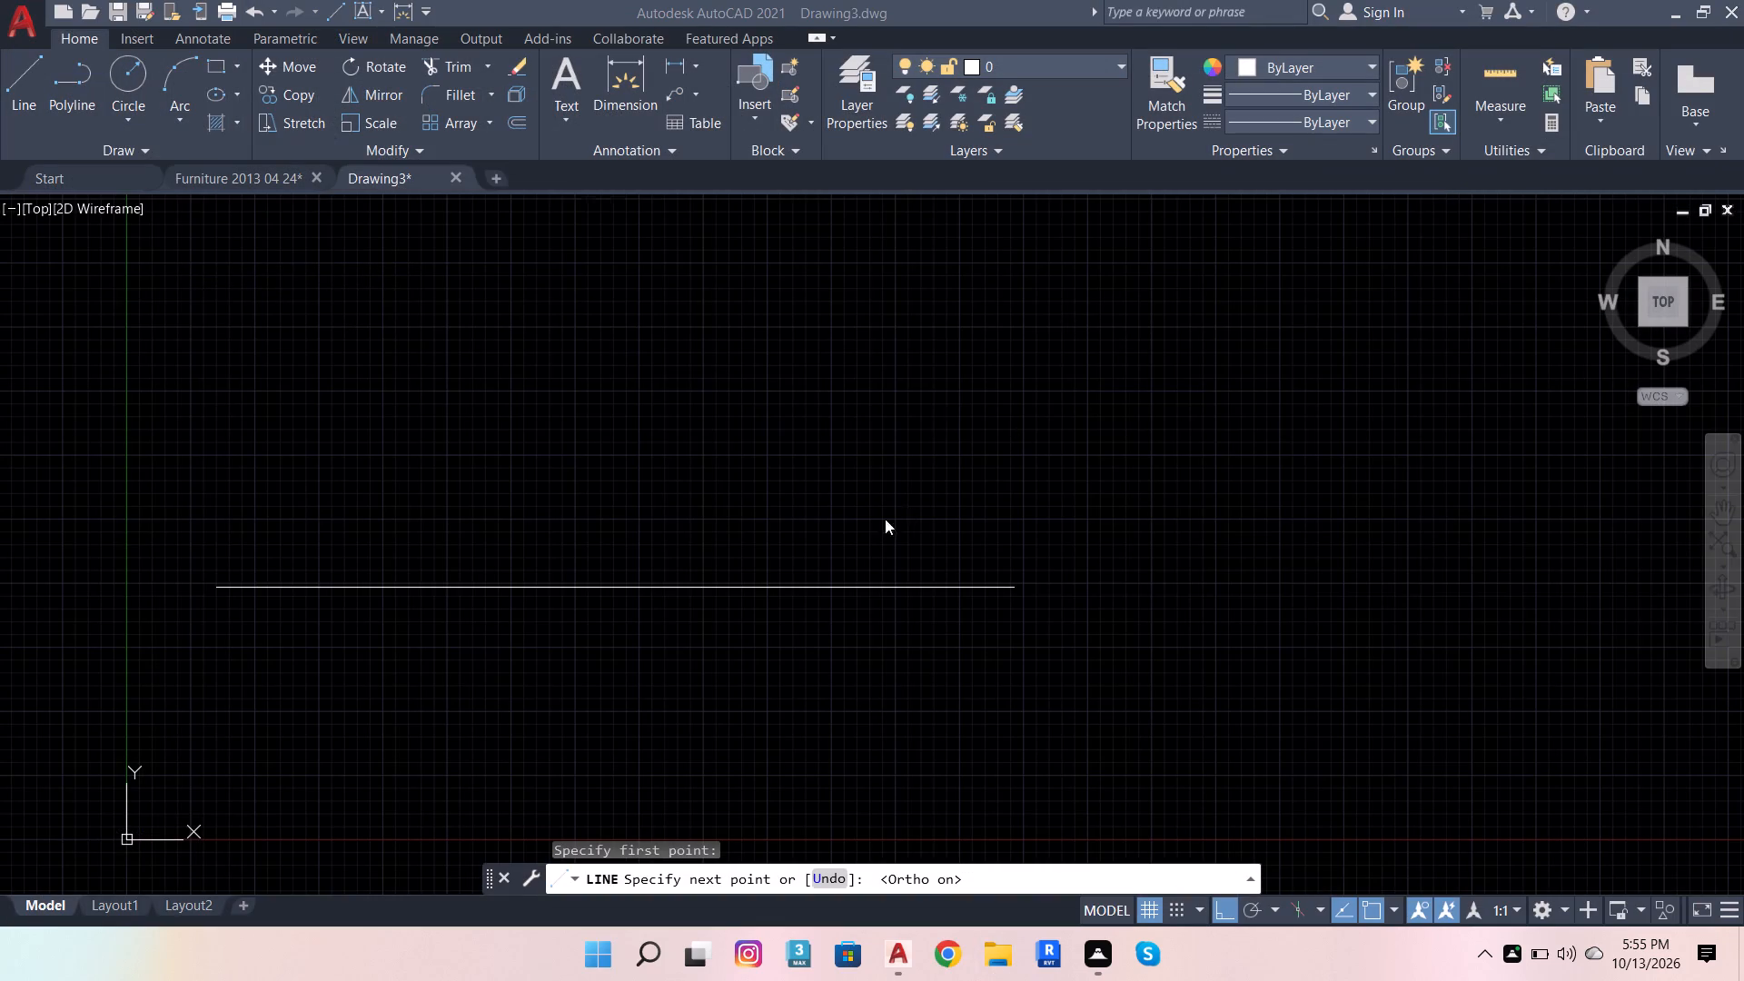
Paste the copied floor plan image just beyond the Y axis, scaled by eye and without rotation.
scroll(862, 533, down, 2)
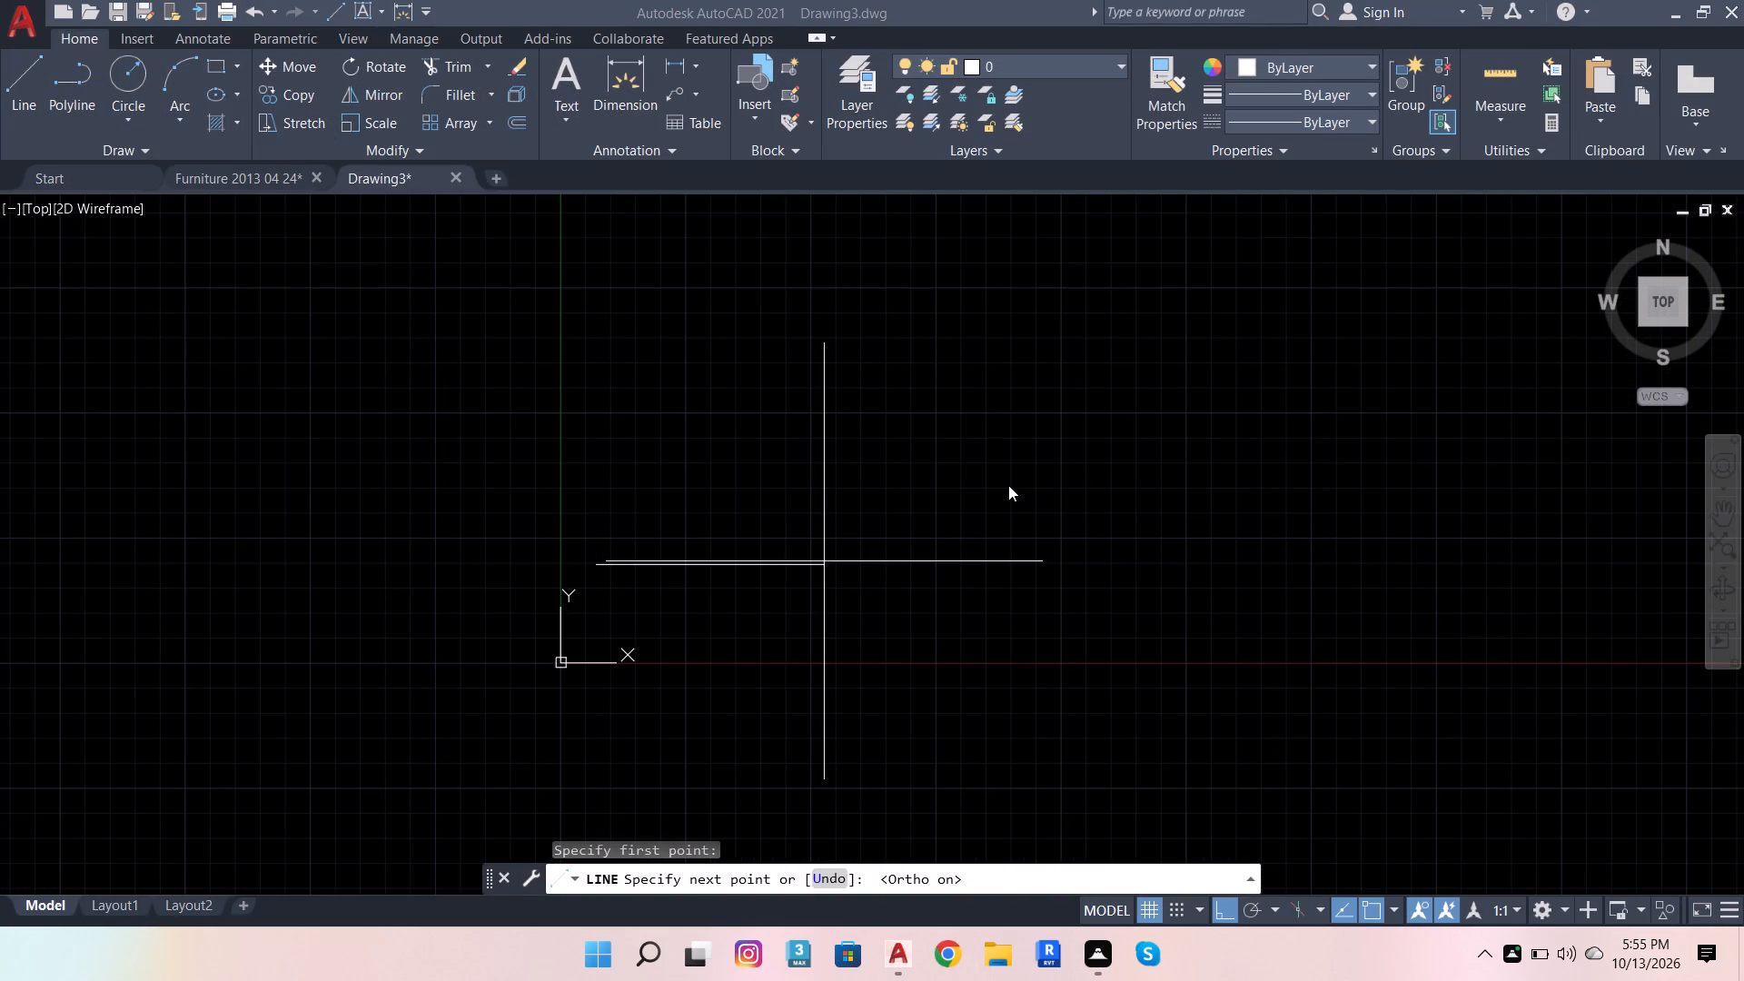
key(ctrl+v)
click(1012, 500)
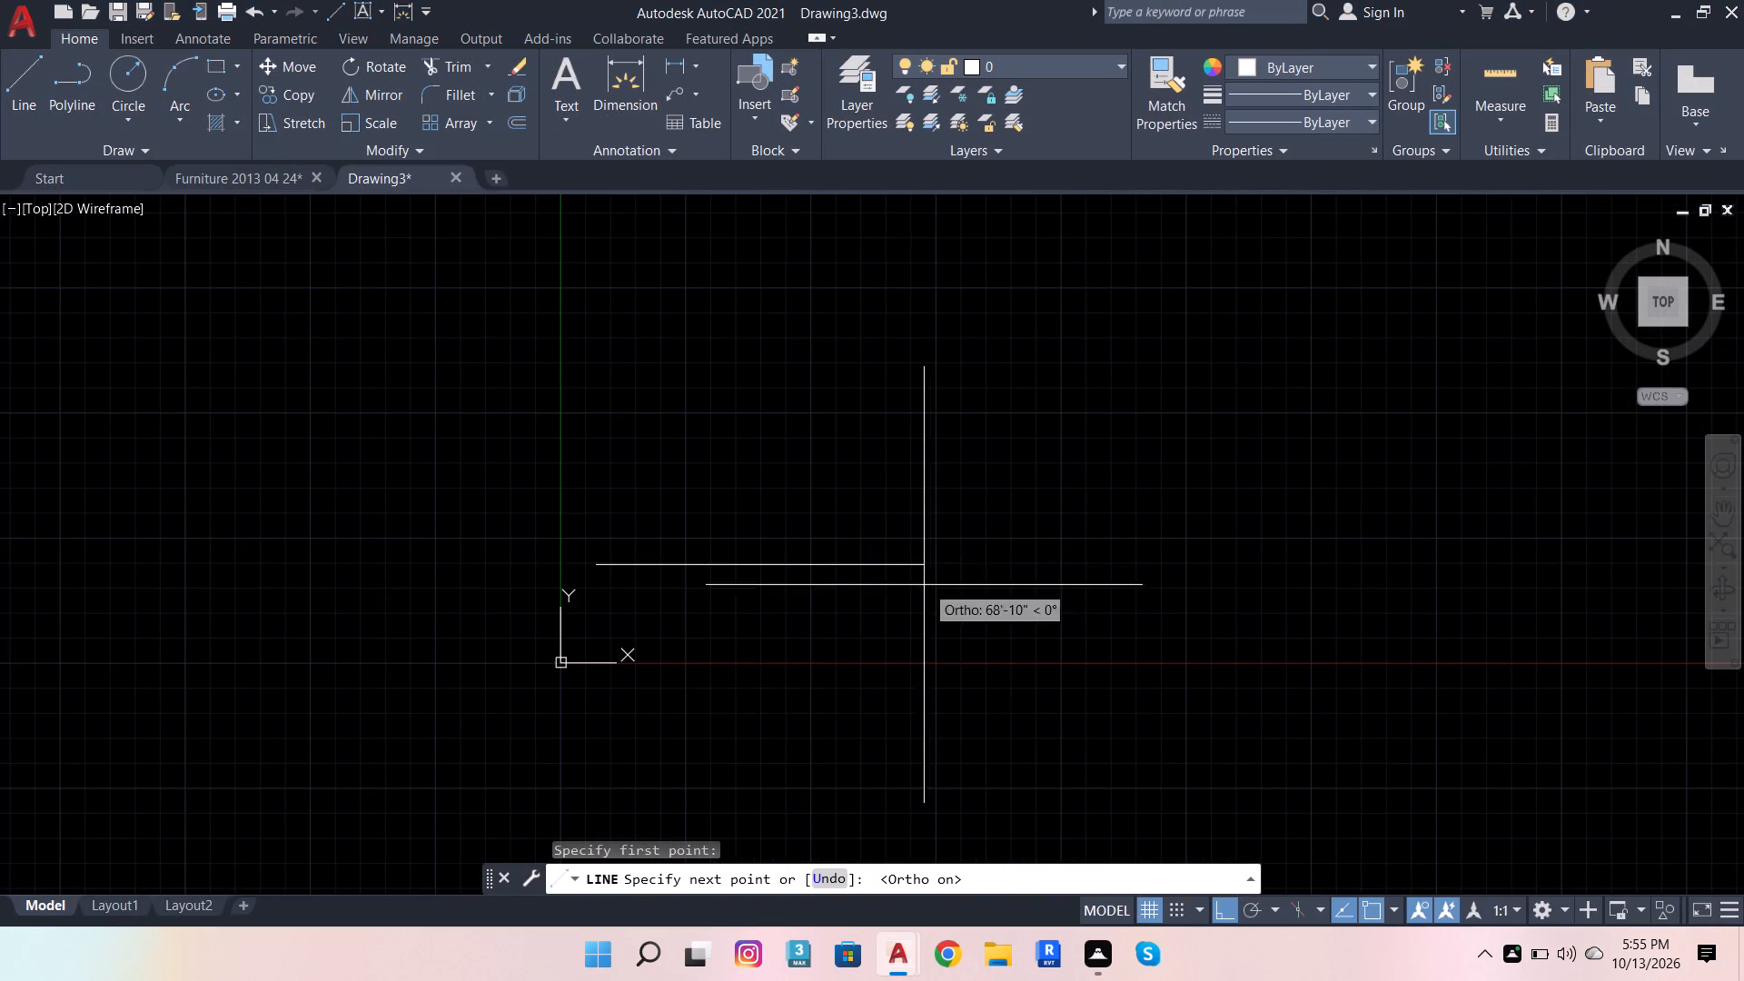
key(space)
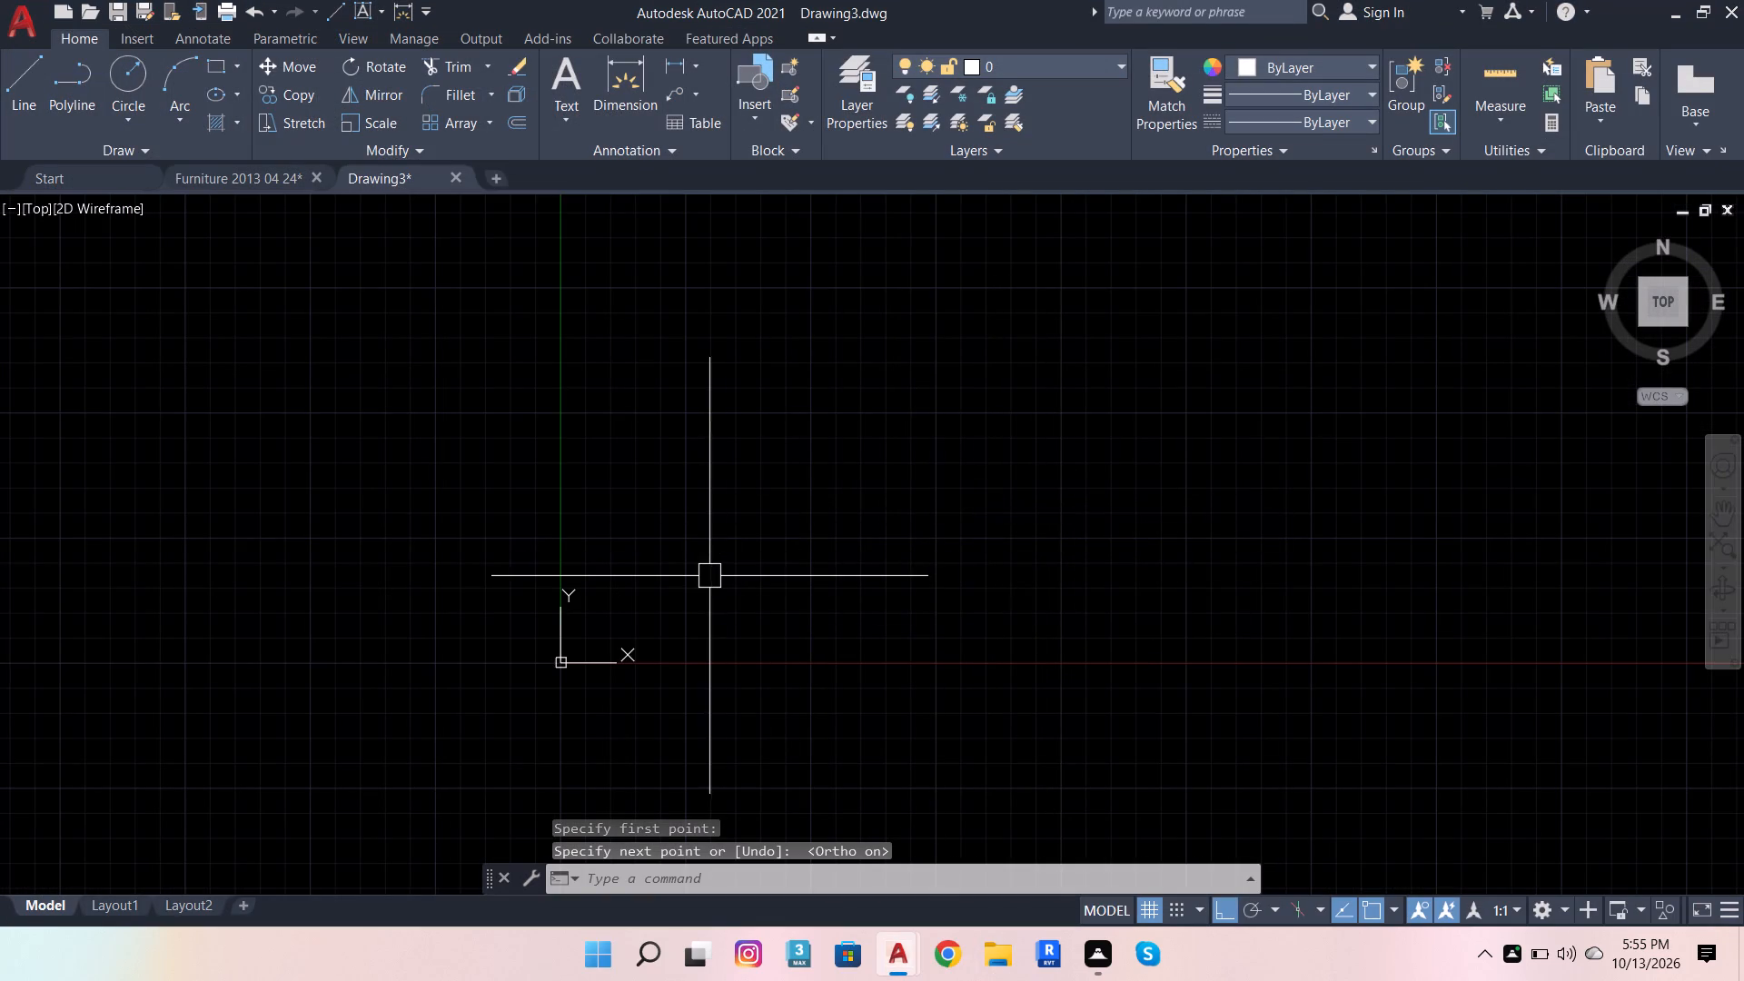
key(ctrl+v)
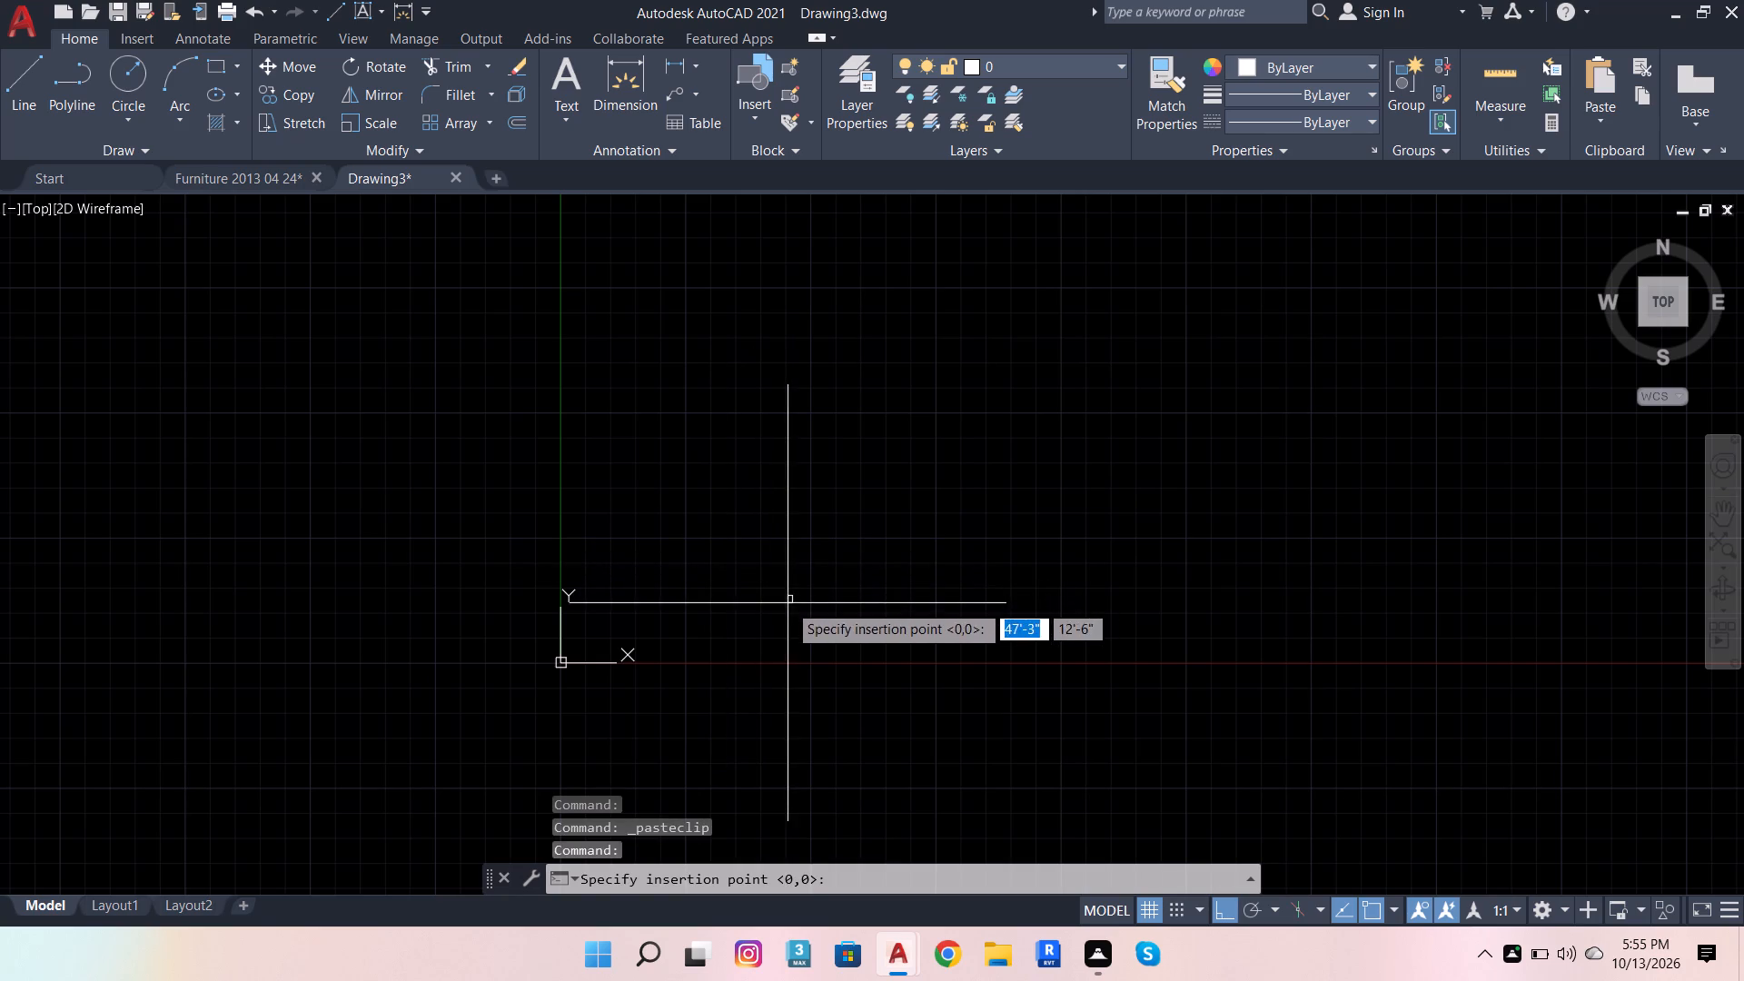
click(788, 603)
scroll(857, 551, down, 3)
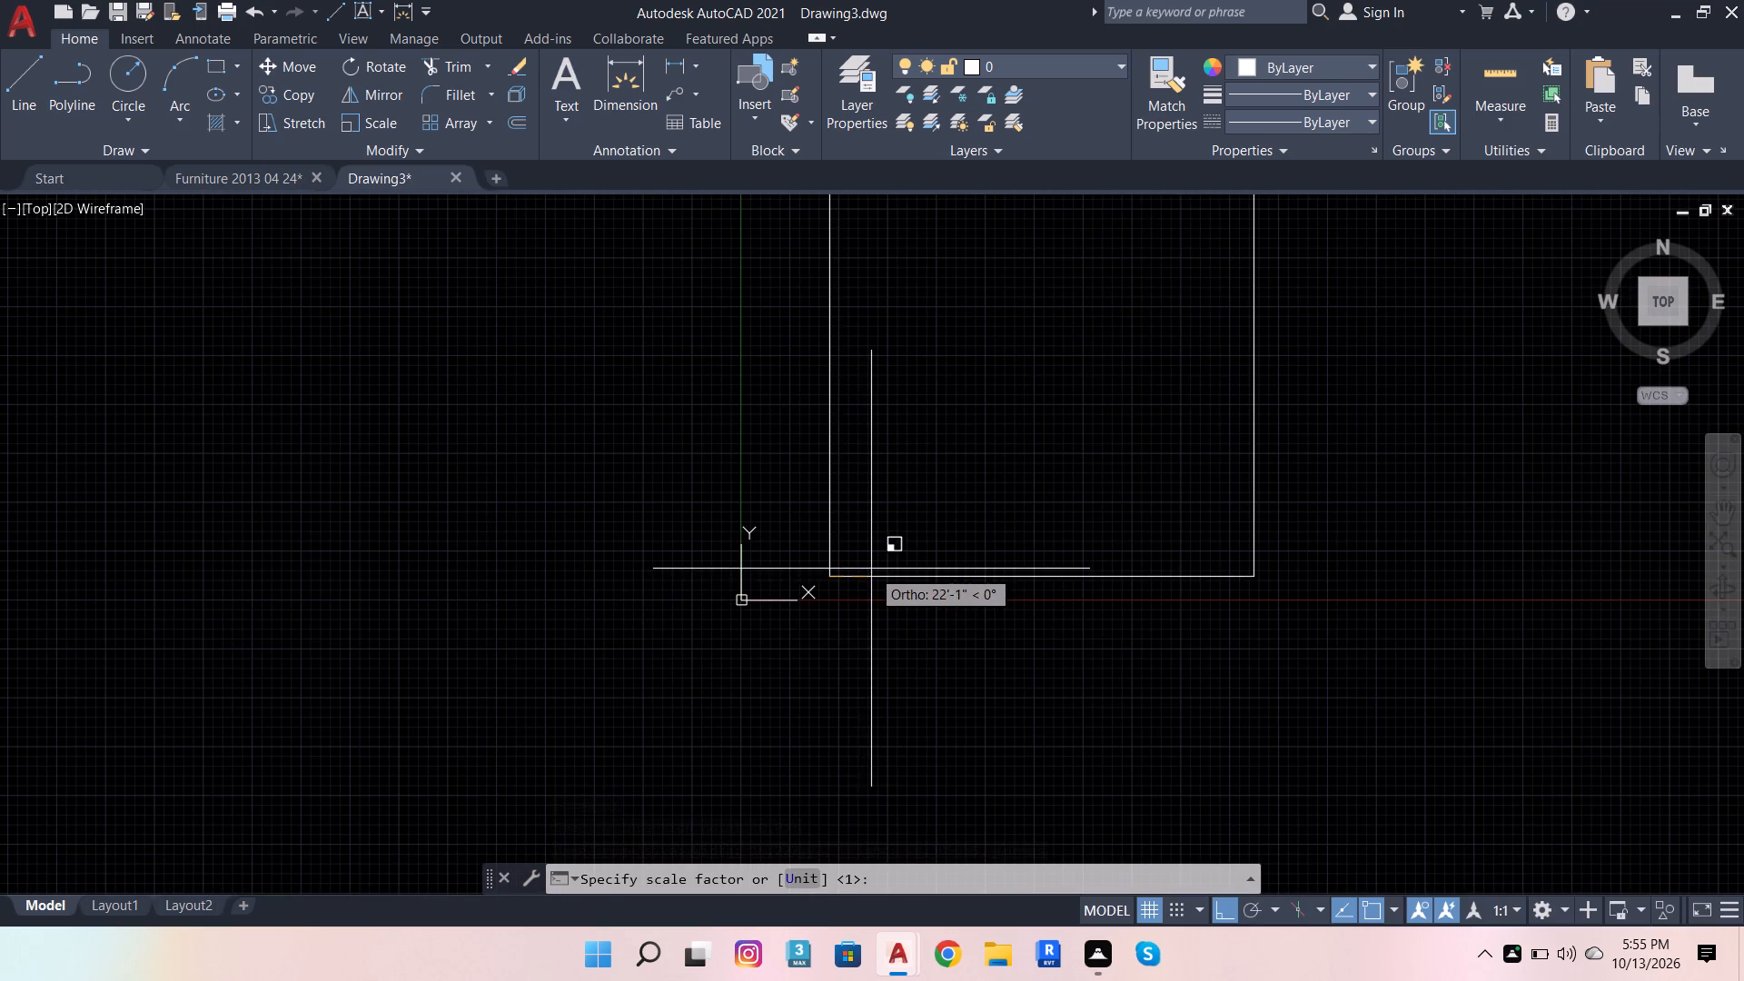
click(848, 580)
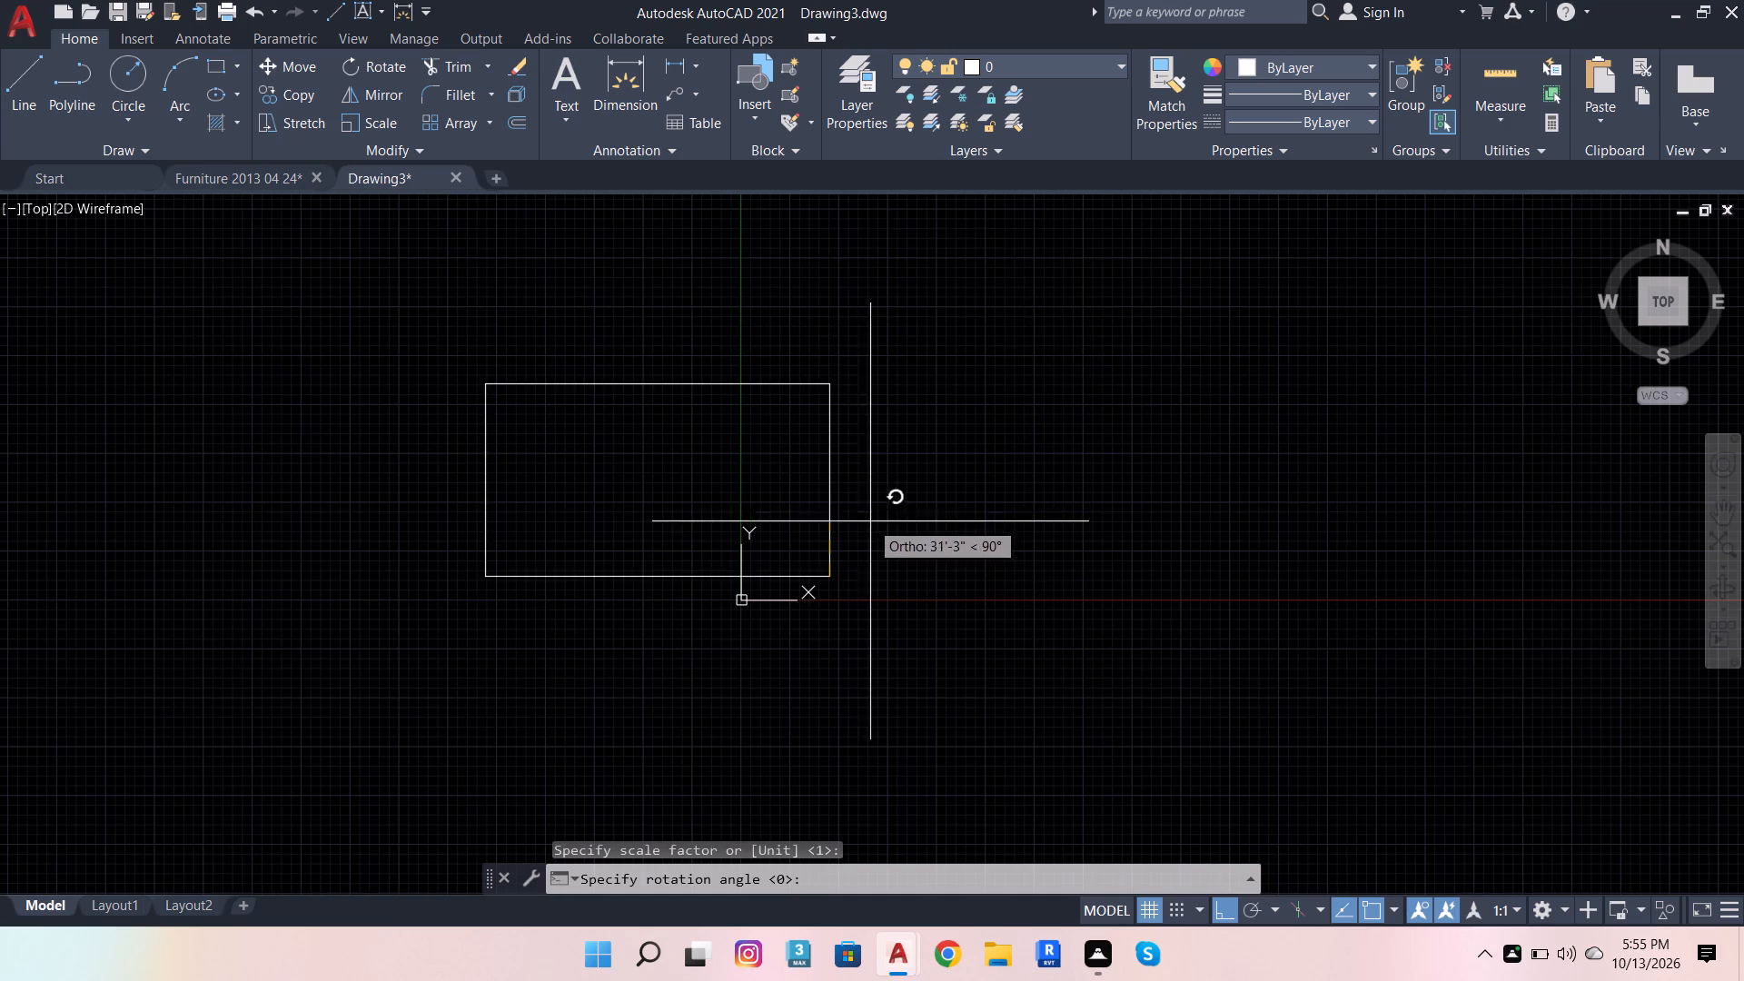
click(904, 583)
Draw the plan's closed outer outline with lines beside the reference image, 30' wide and 40' deep.
scroll(736, 464, up, 2)
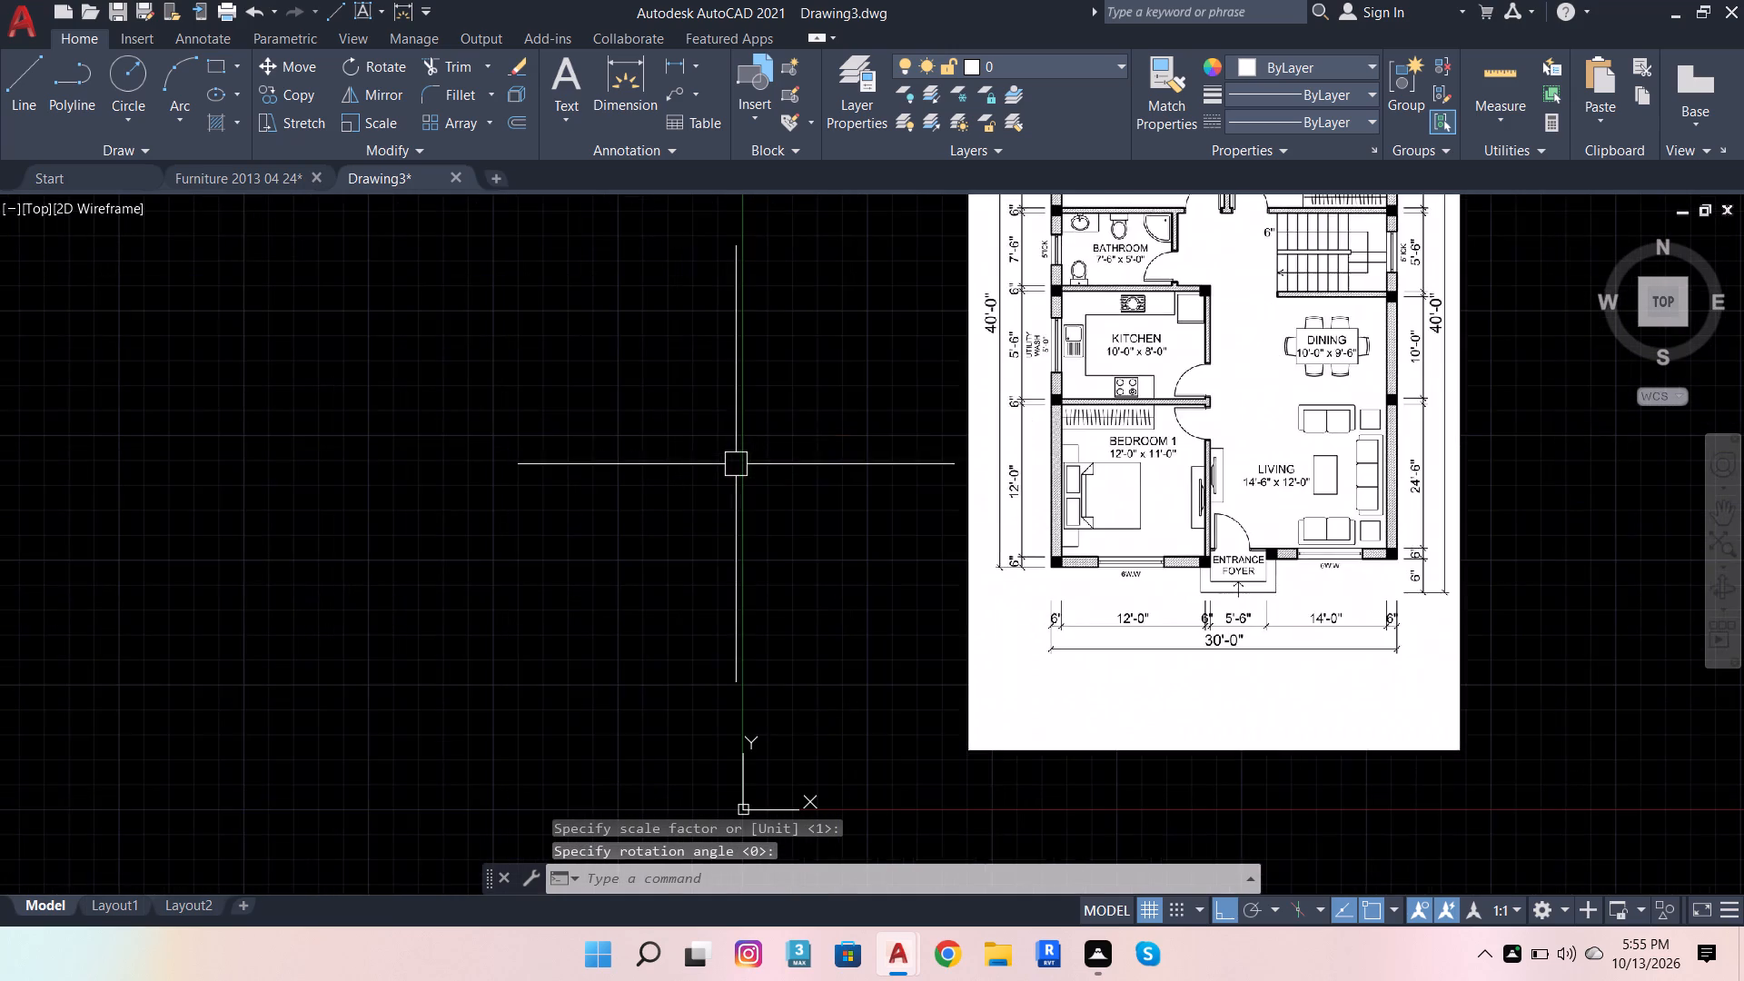
scroll(809, 598, down, 3)
scroll(897, 532, up, 4)
scroll(917, 530, down, 1)
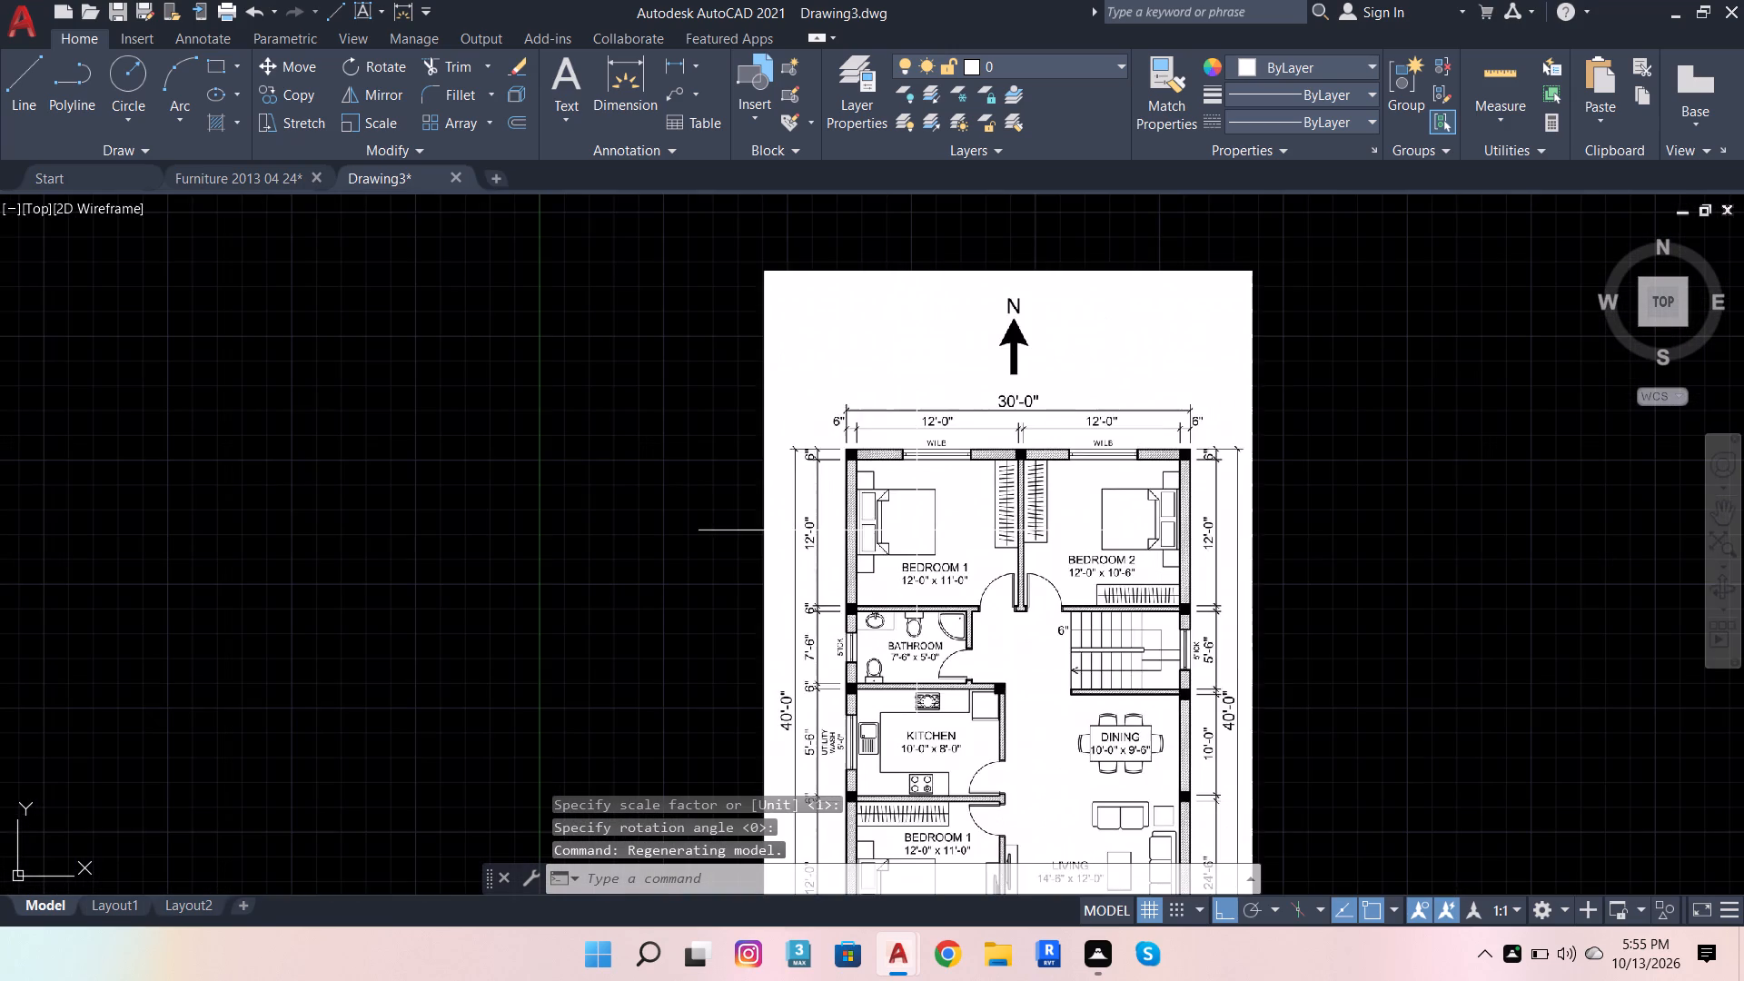
scroll(827, 465, up, 1)
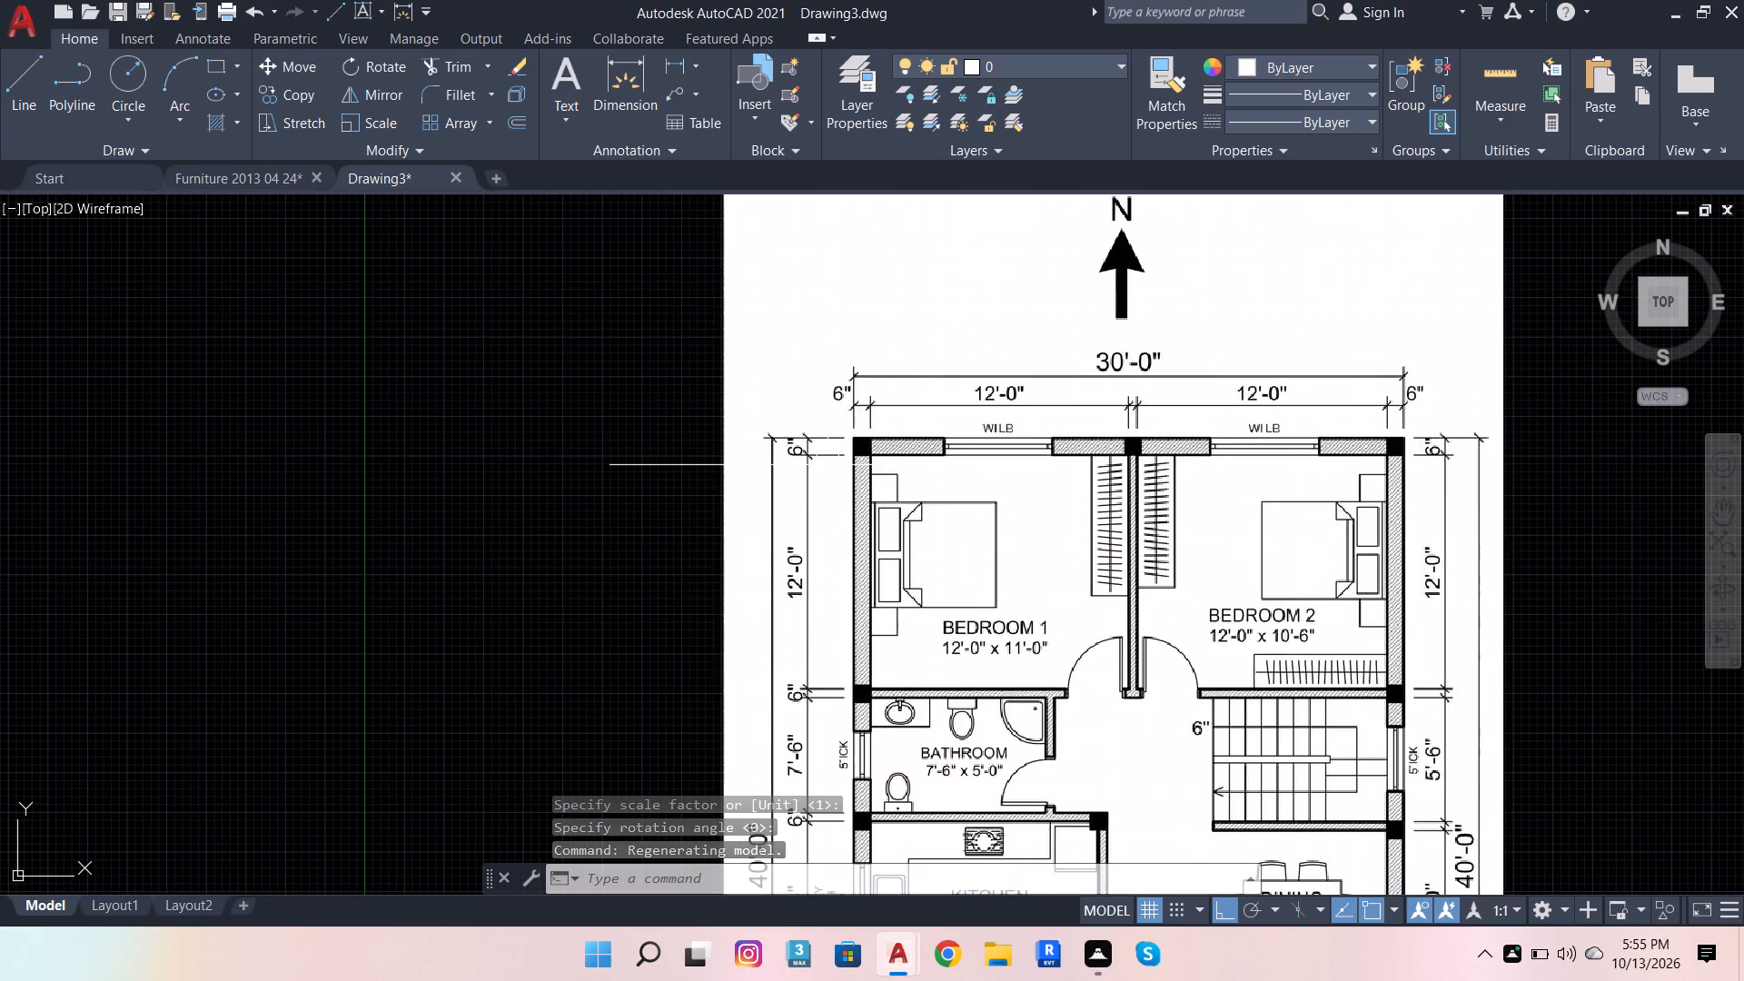
scroll(827, 465, down, 1)
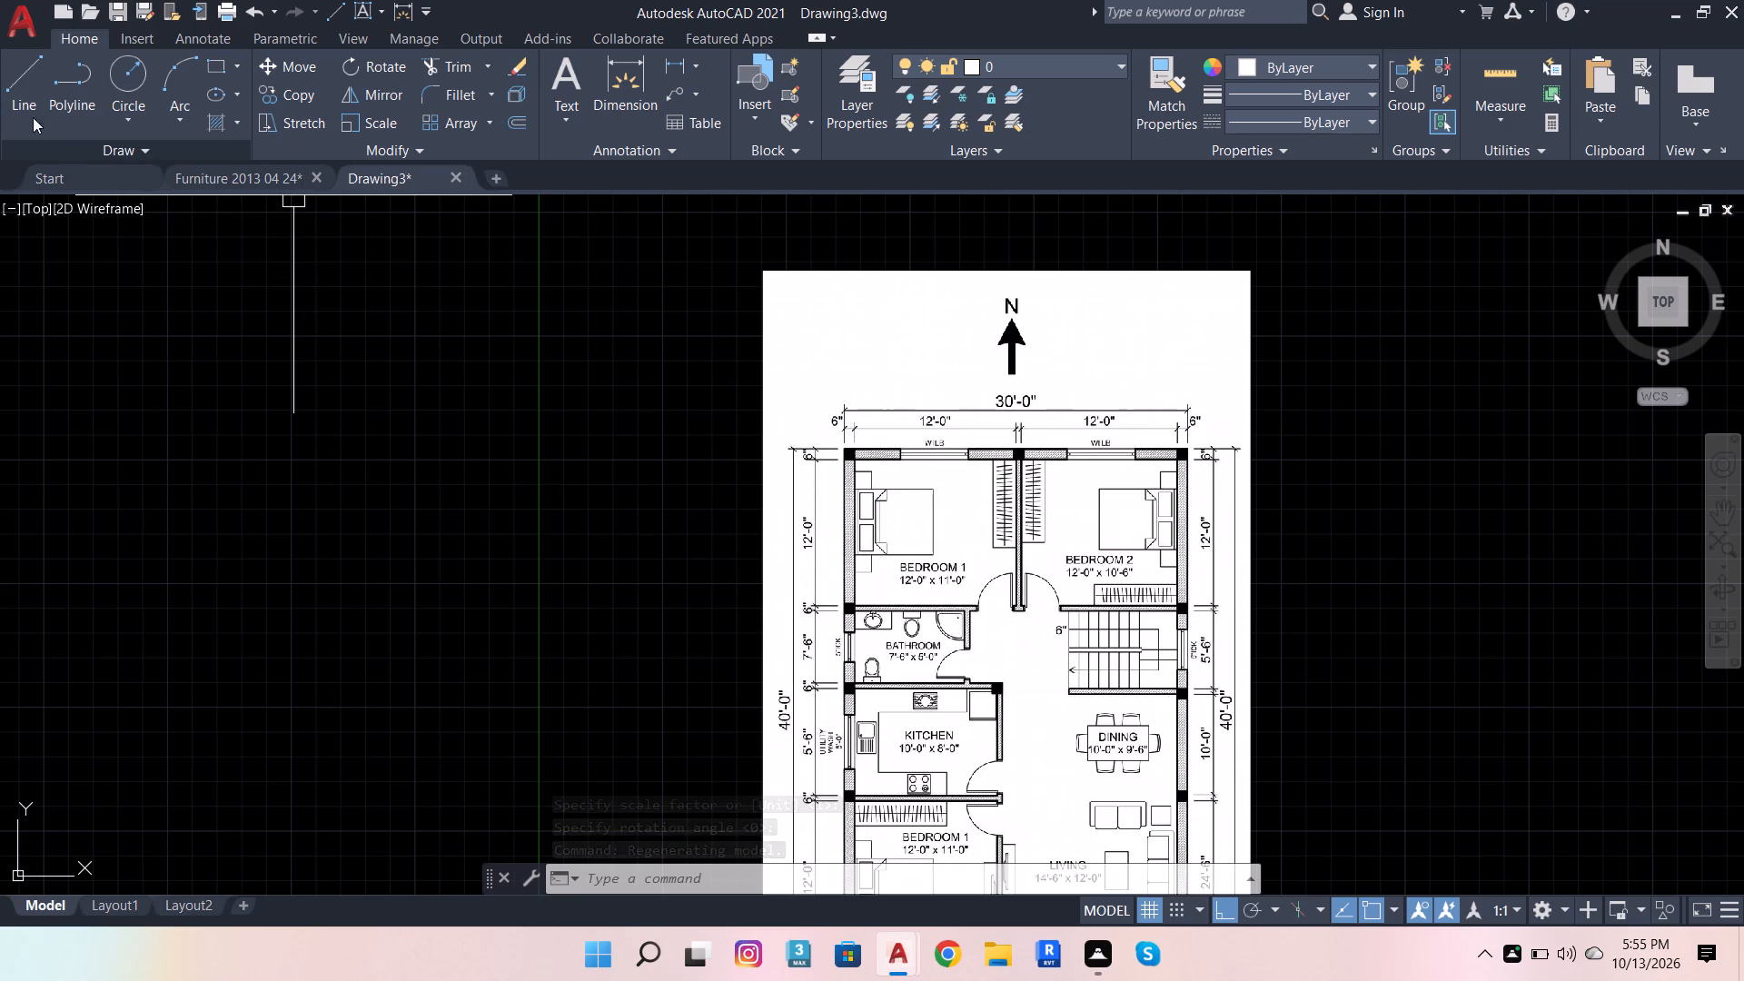
click(17, 96)
click(546, 518)
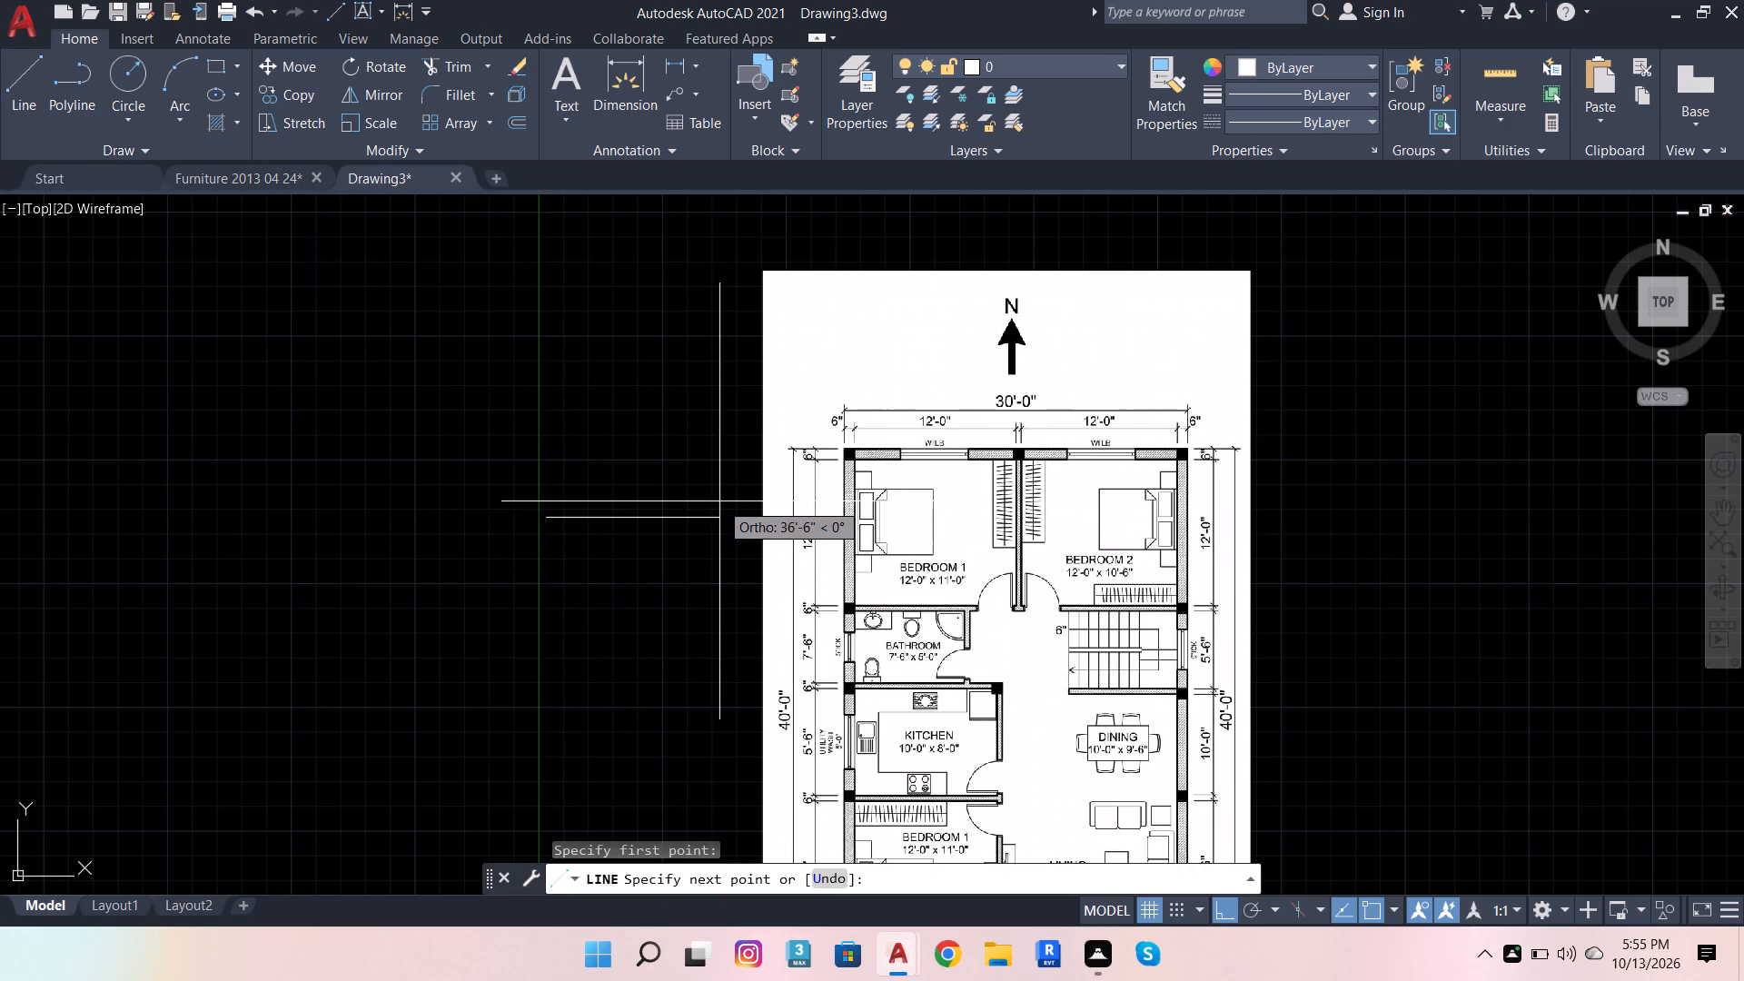
text(30')
key(Return)
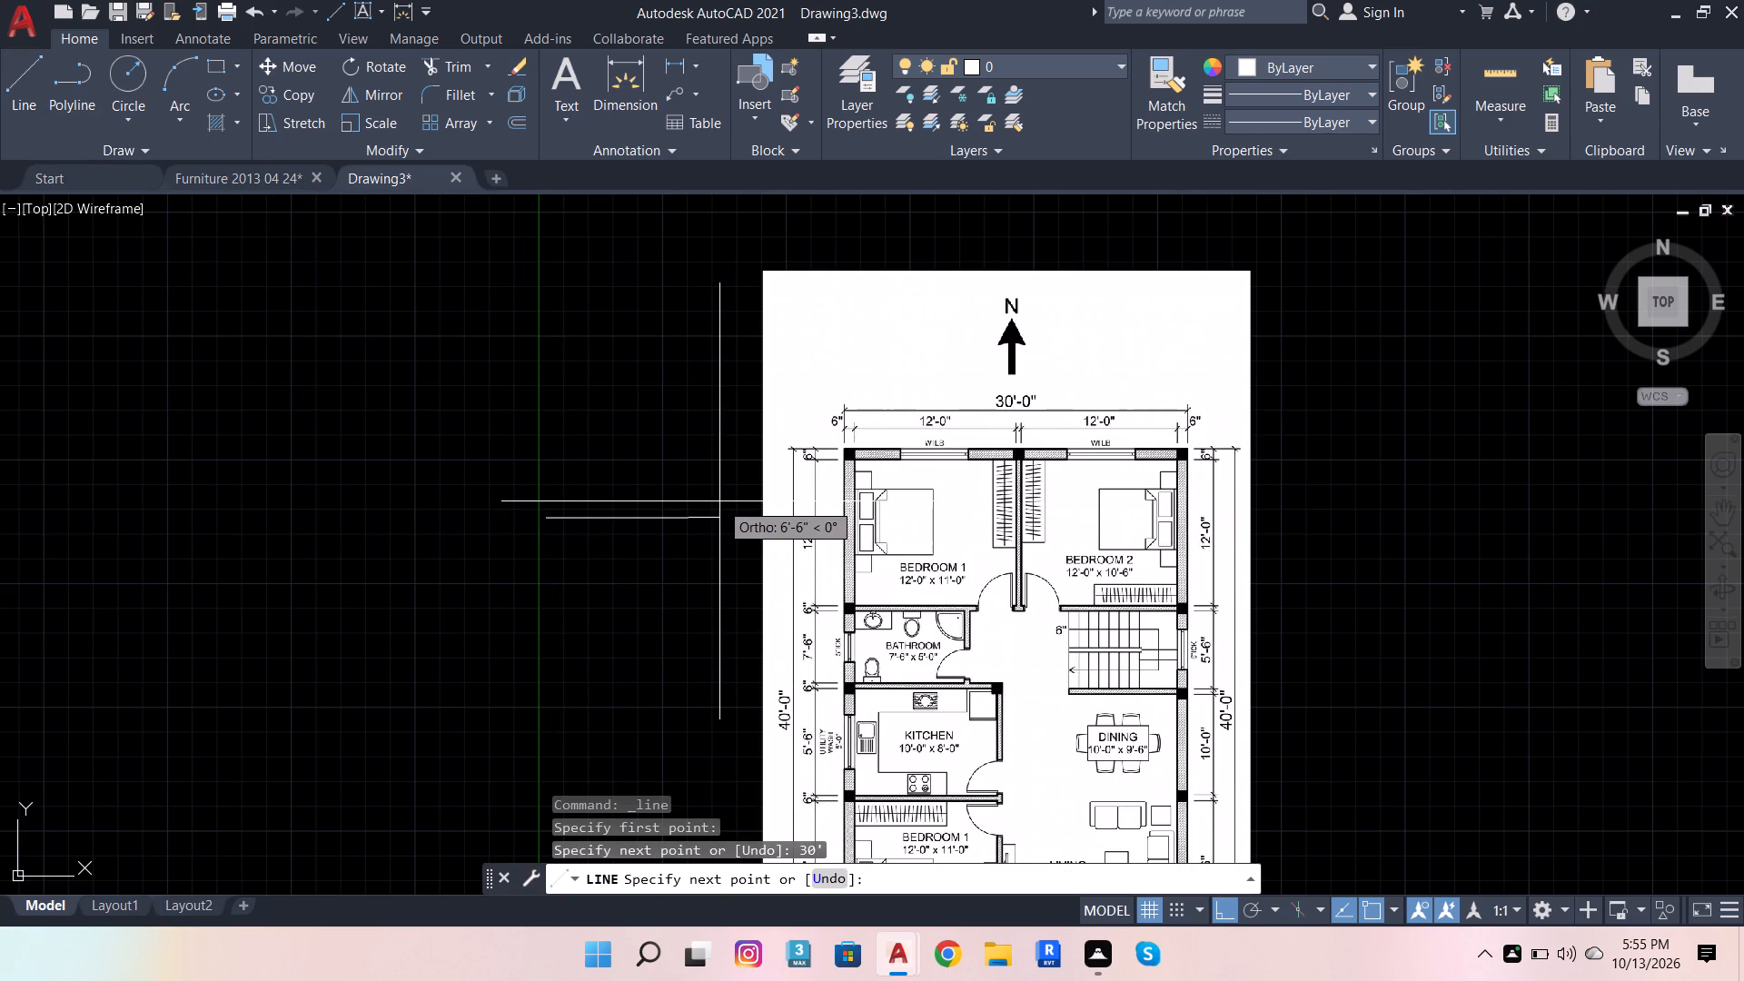
scroll(746, 606, down, 1)
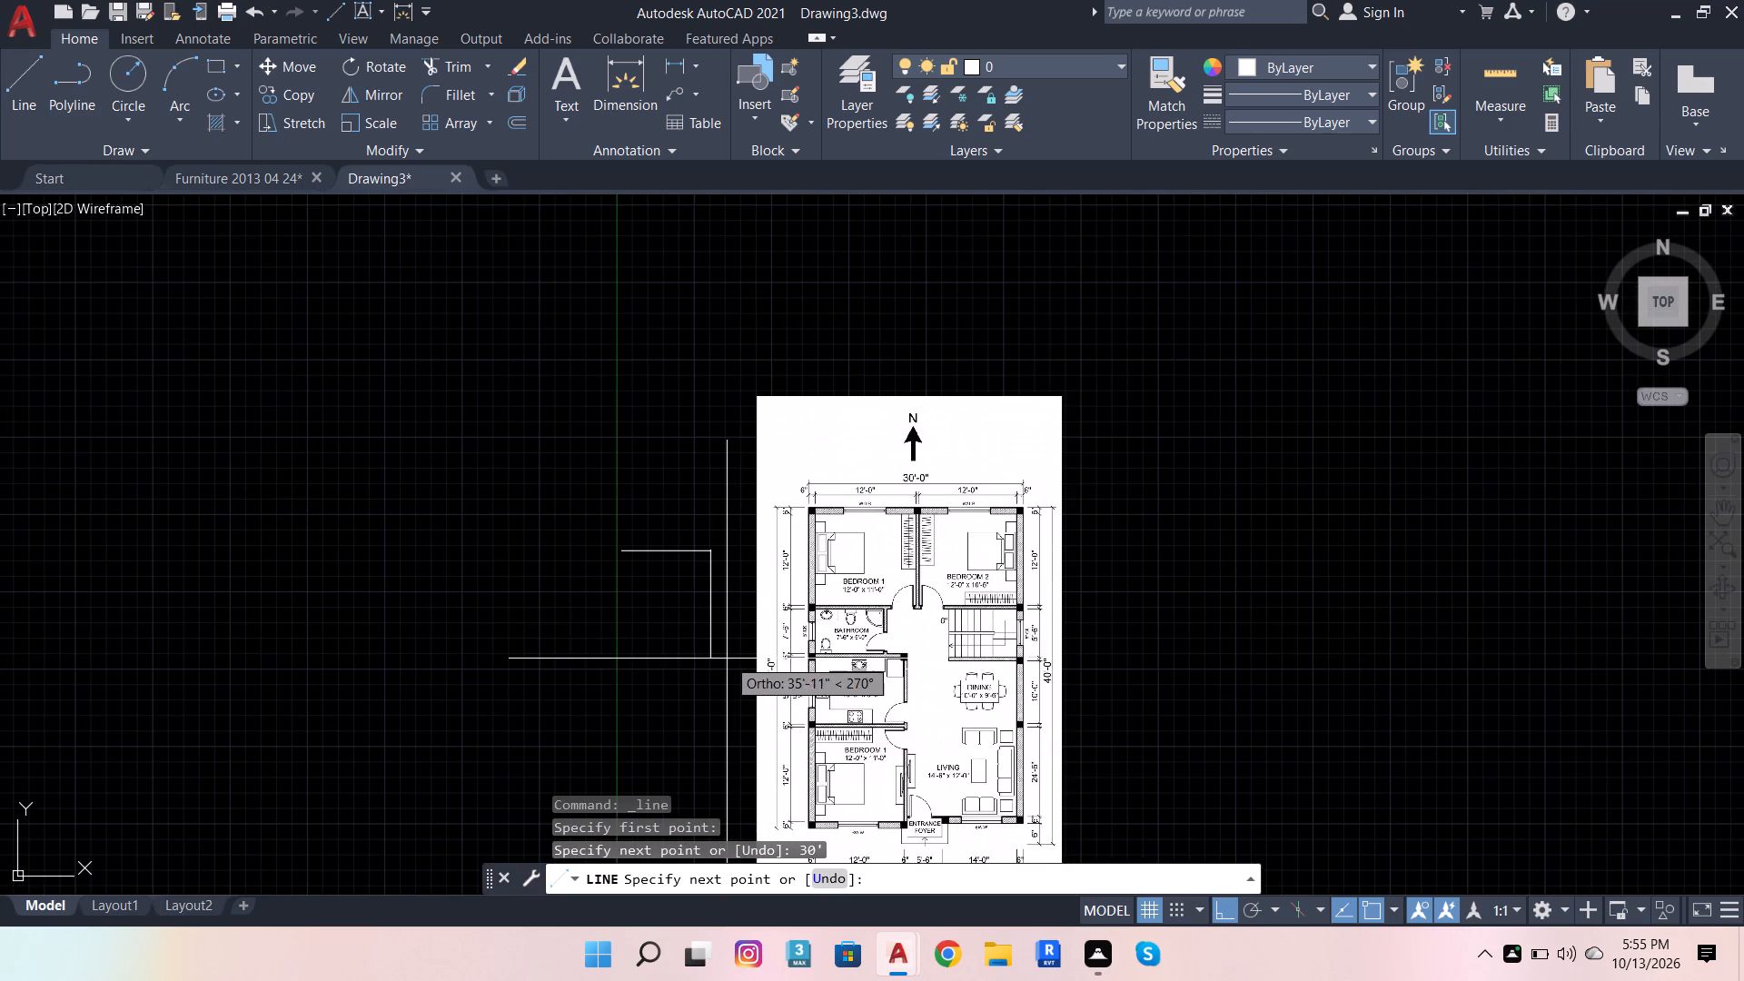
text(40')
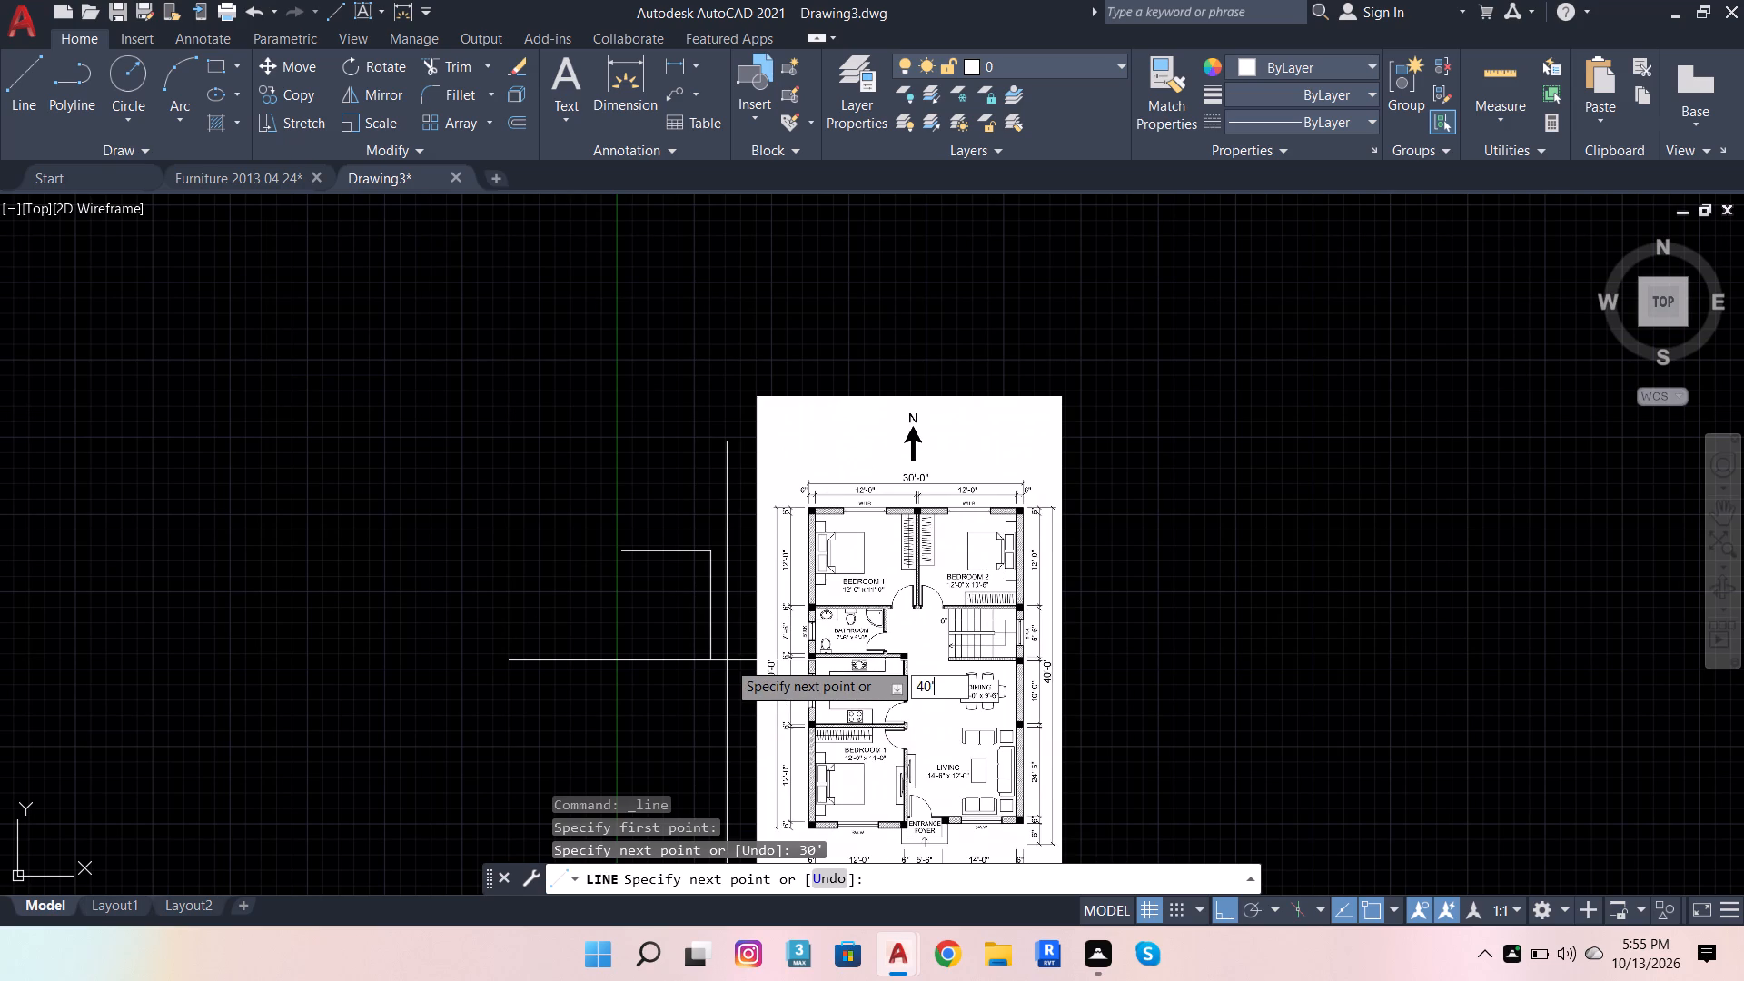
key(Return)
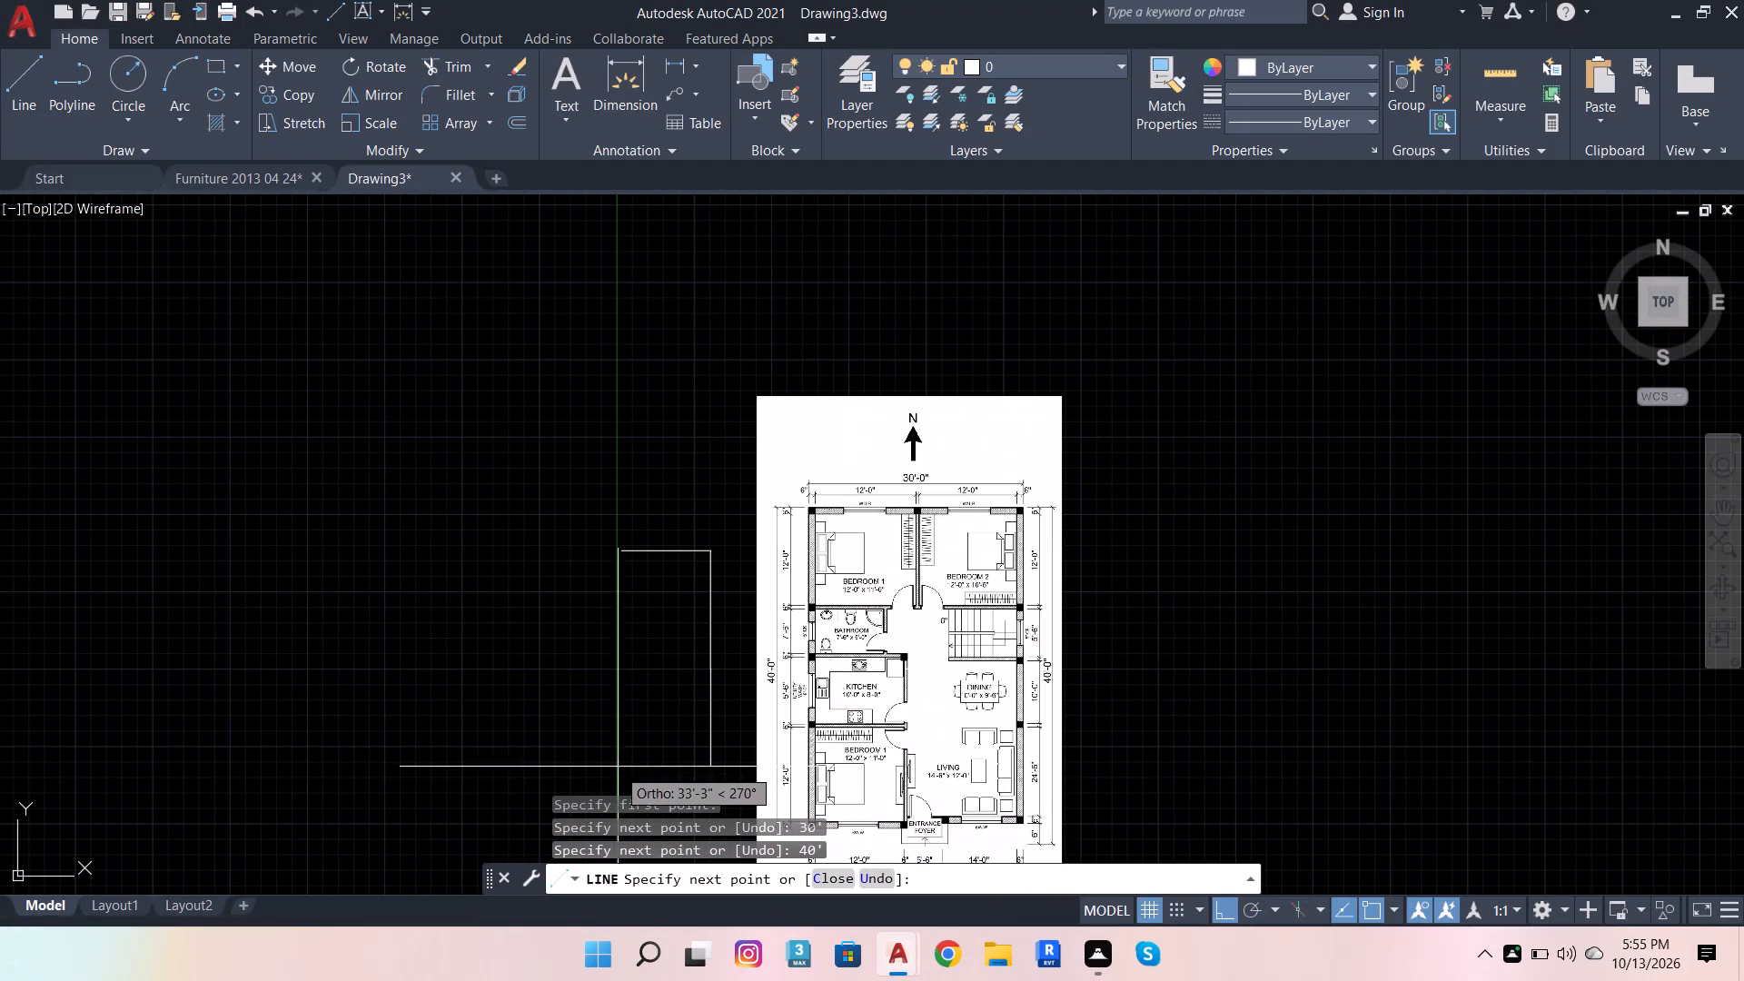
scroll(586, 728, up, 1)
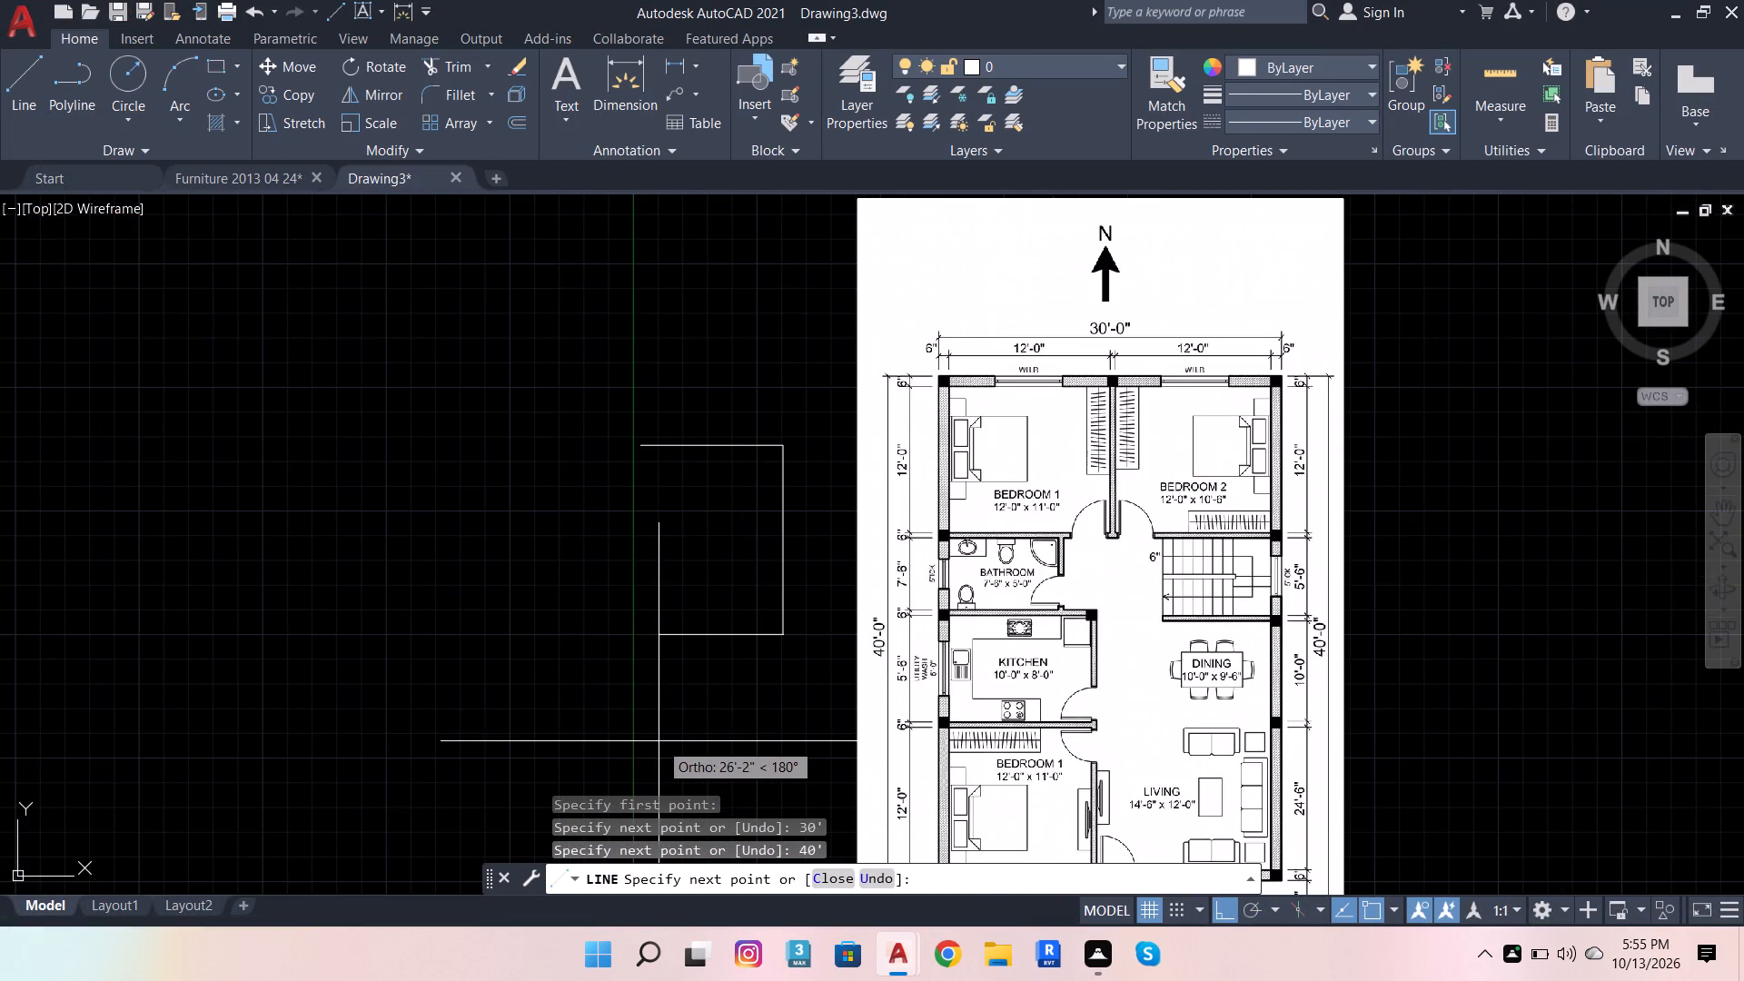
text(30')
key(Return)
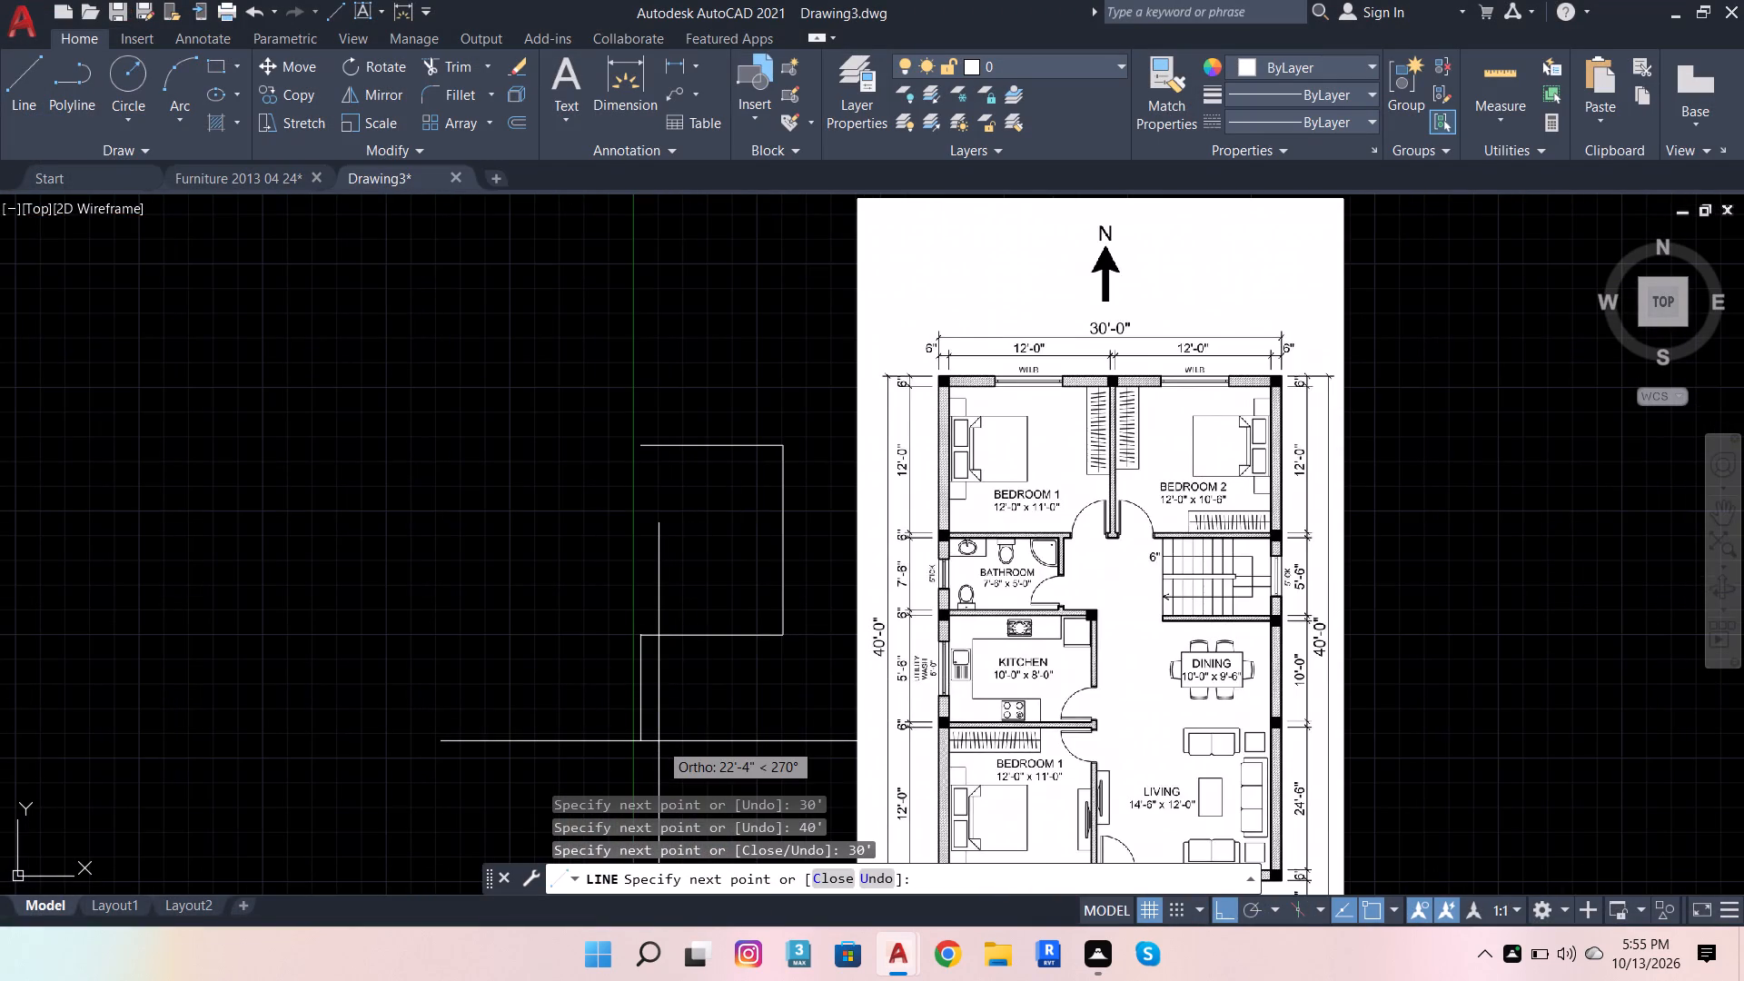
click(638, 448)
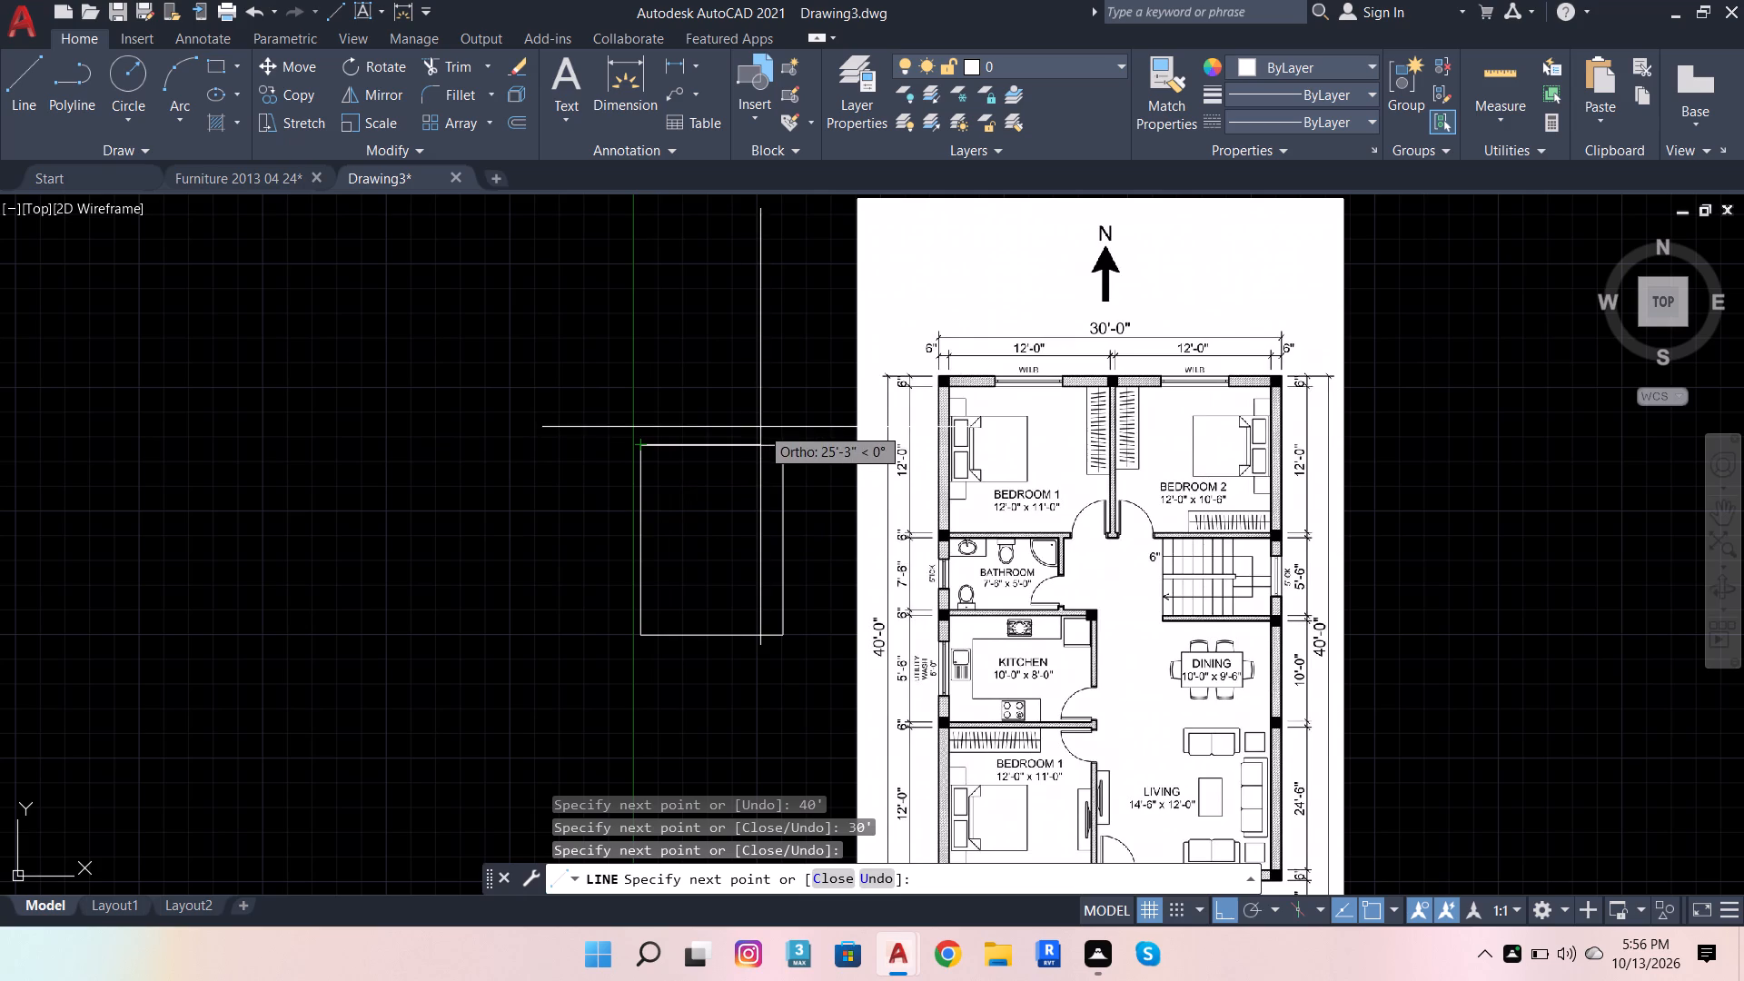
key(Escape)
Offset all four lines of the 30' by 40' outline 9" inward to form the outer walls.
click(749, 449)
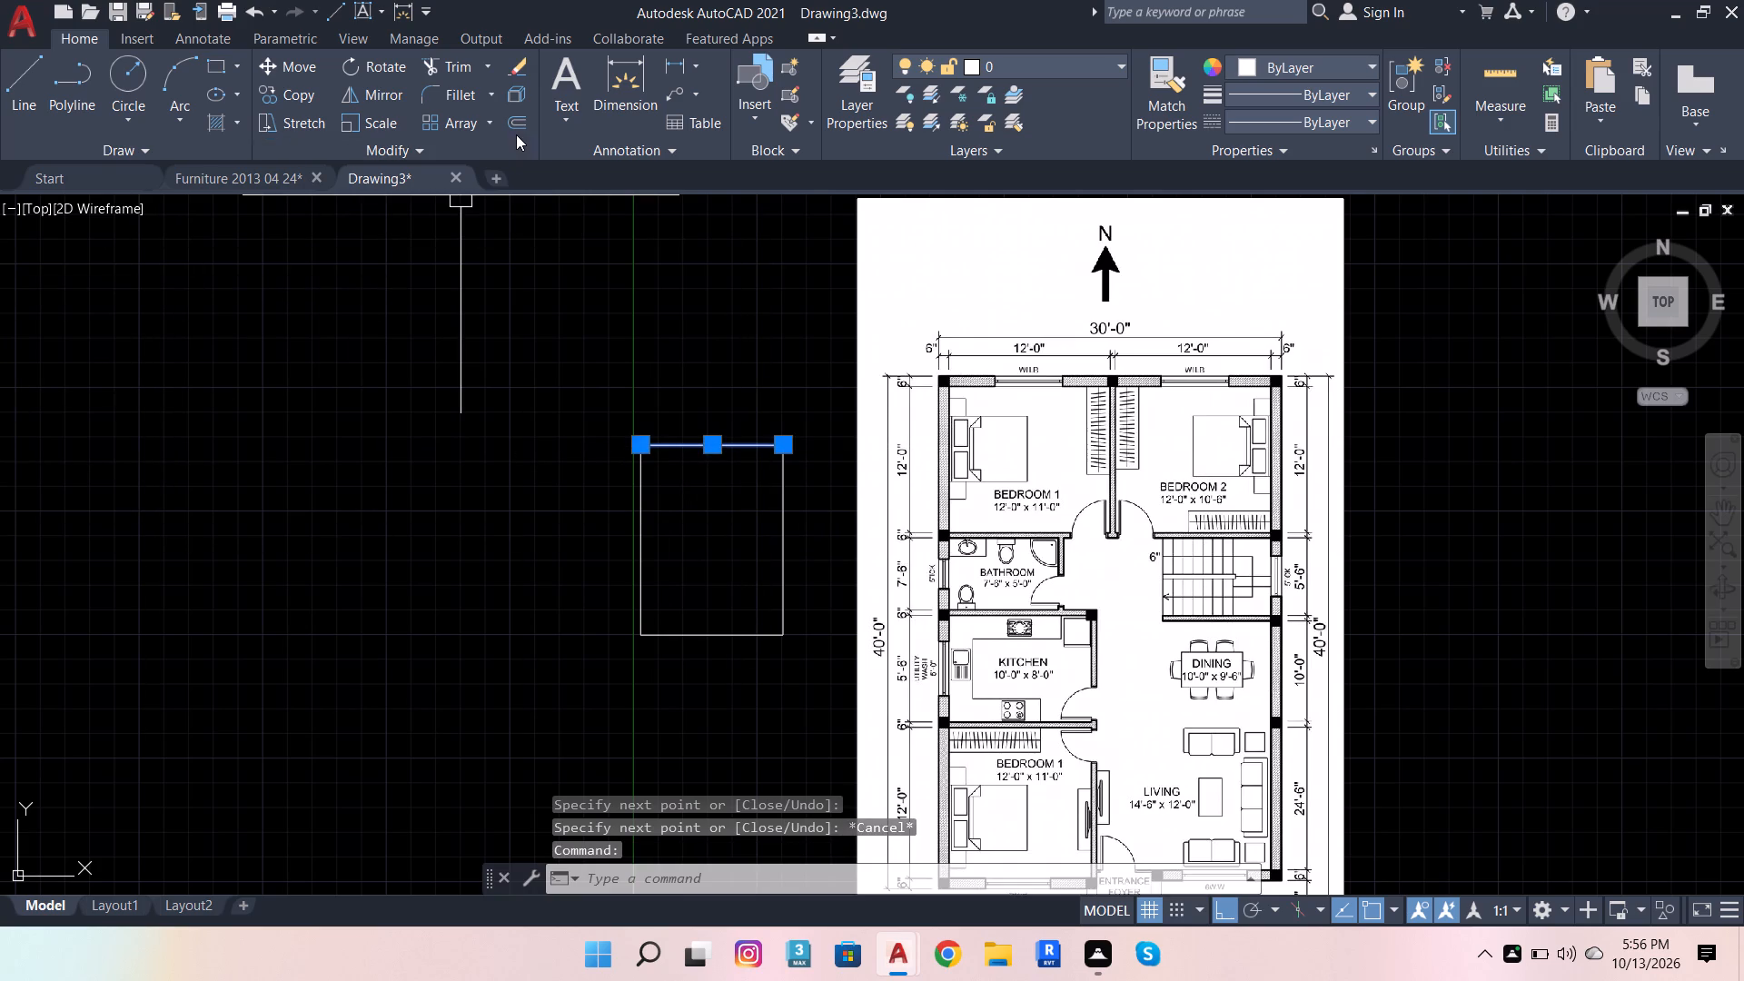
click(516, 129)
scroll(635, 444, up, 3)
click(652, 428)
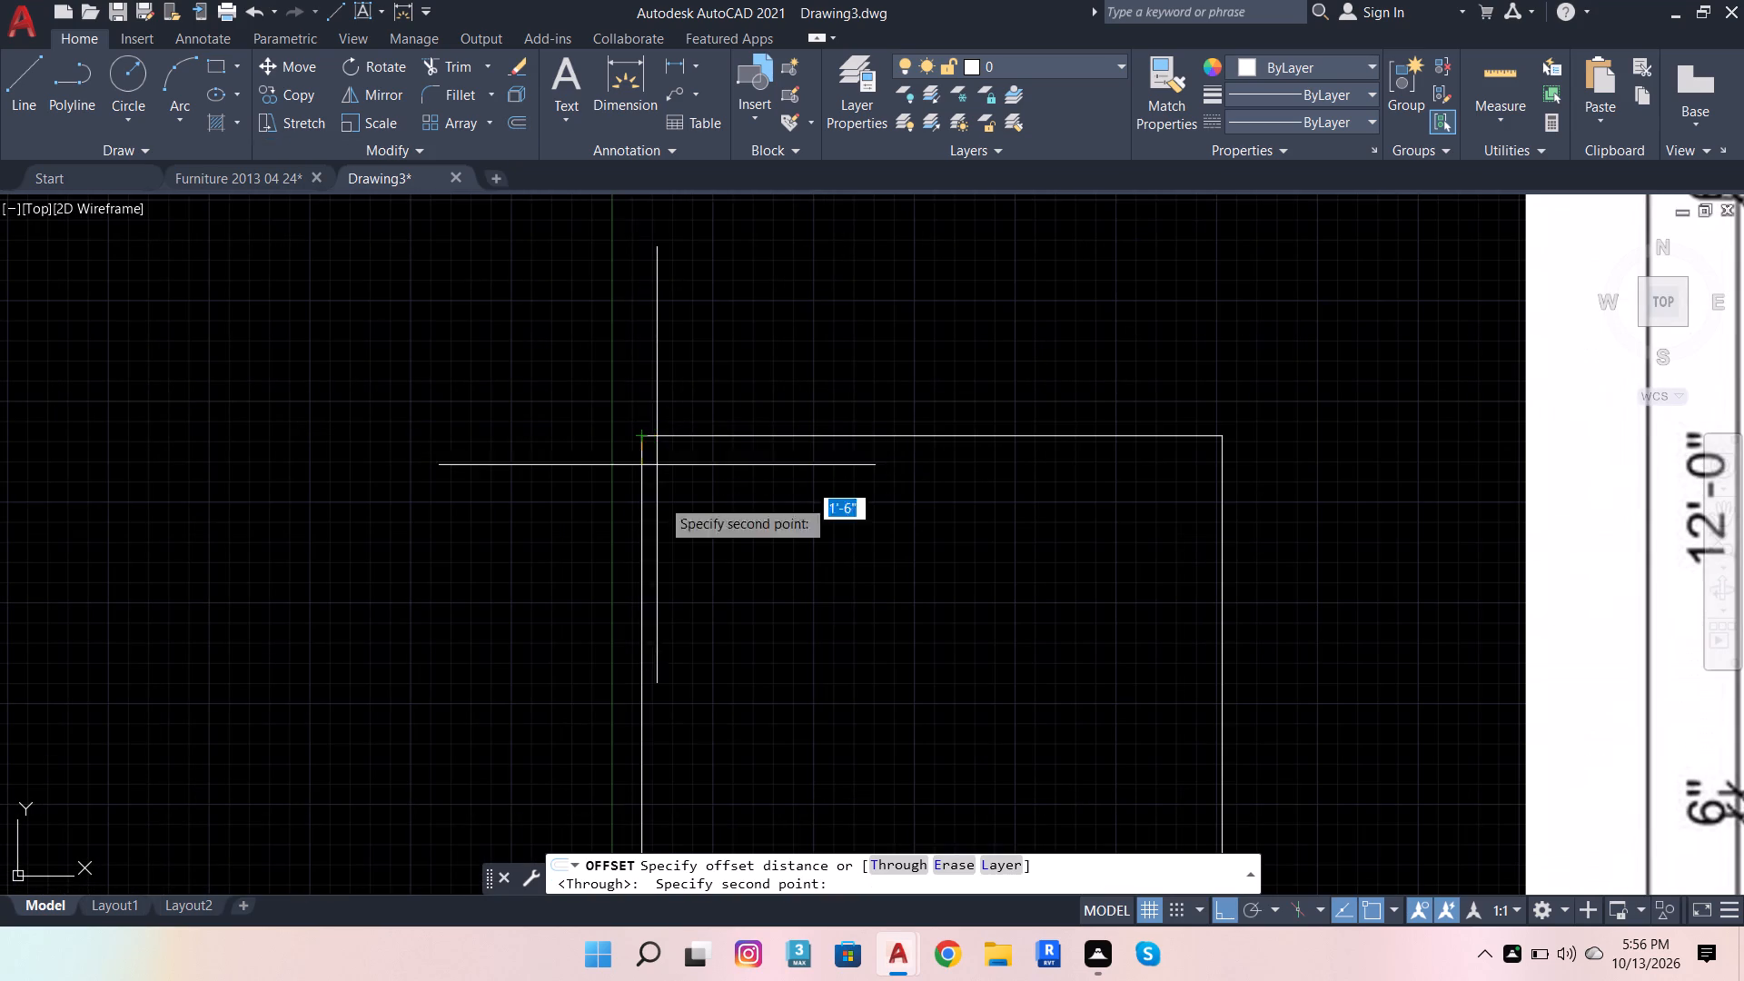
scroll(700, 611, down, 3)
scroll(740, 670, up, 1)
scroll(767, 577, down, 1)
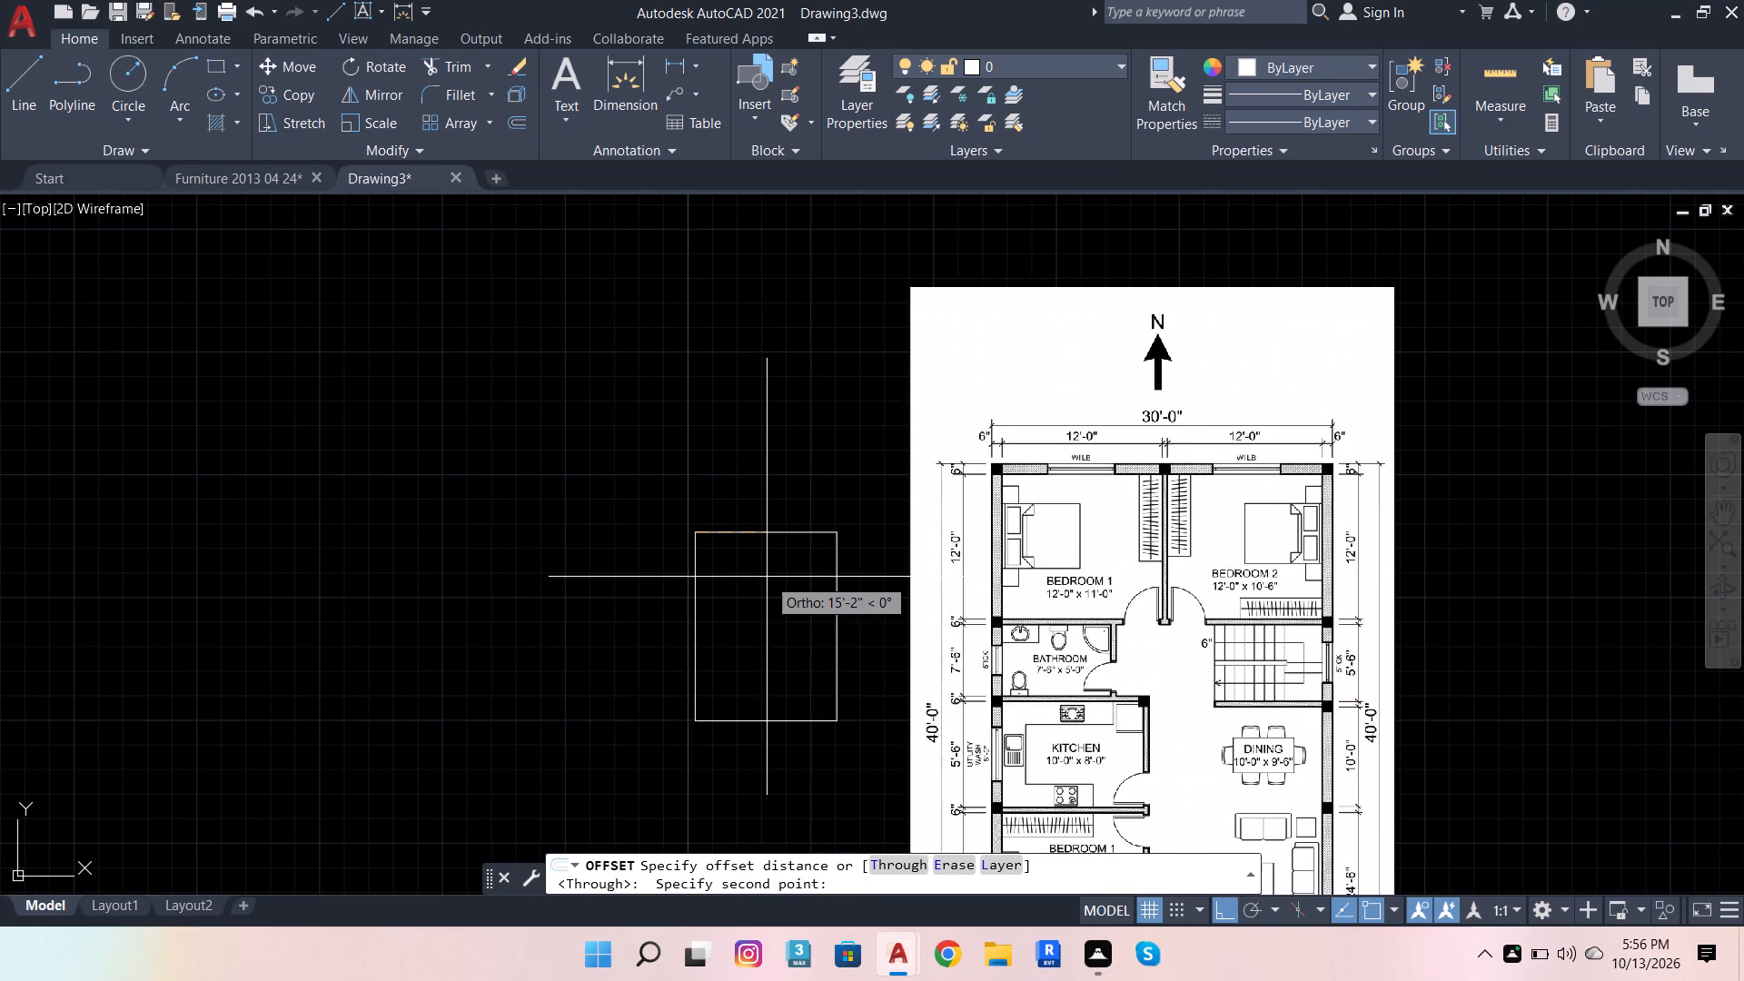
key(9)
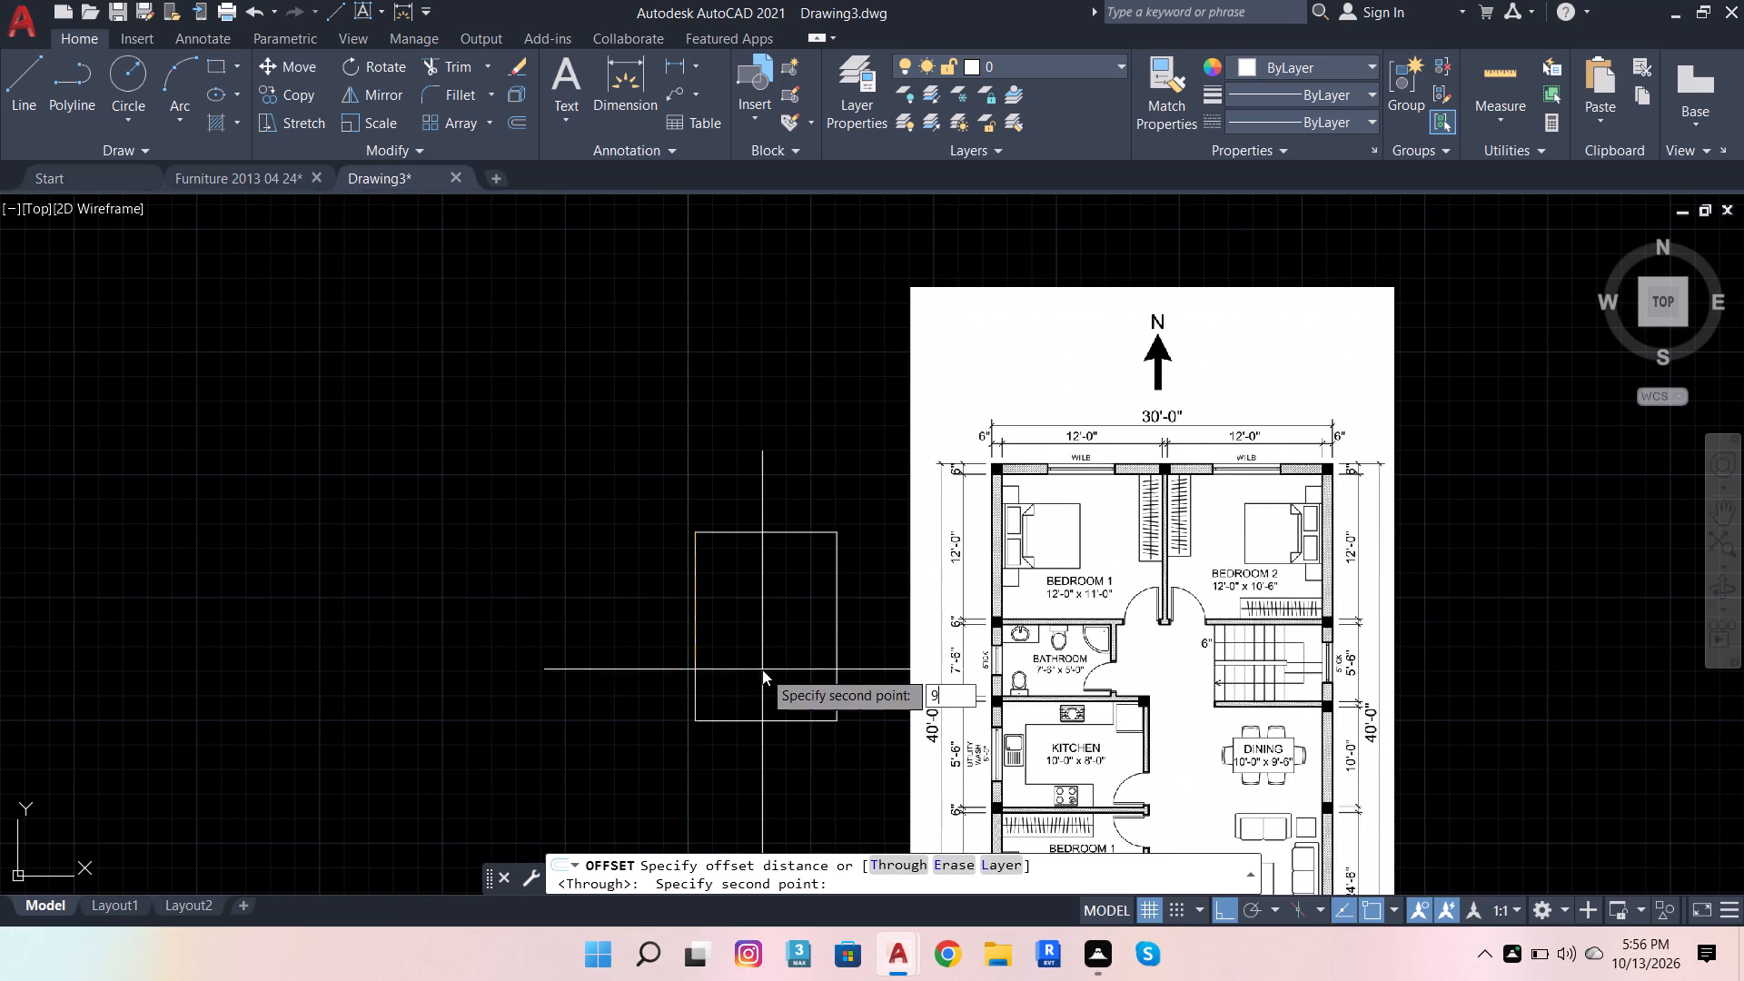
key(Return)
click(762, 669)
click(705, 616)
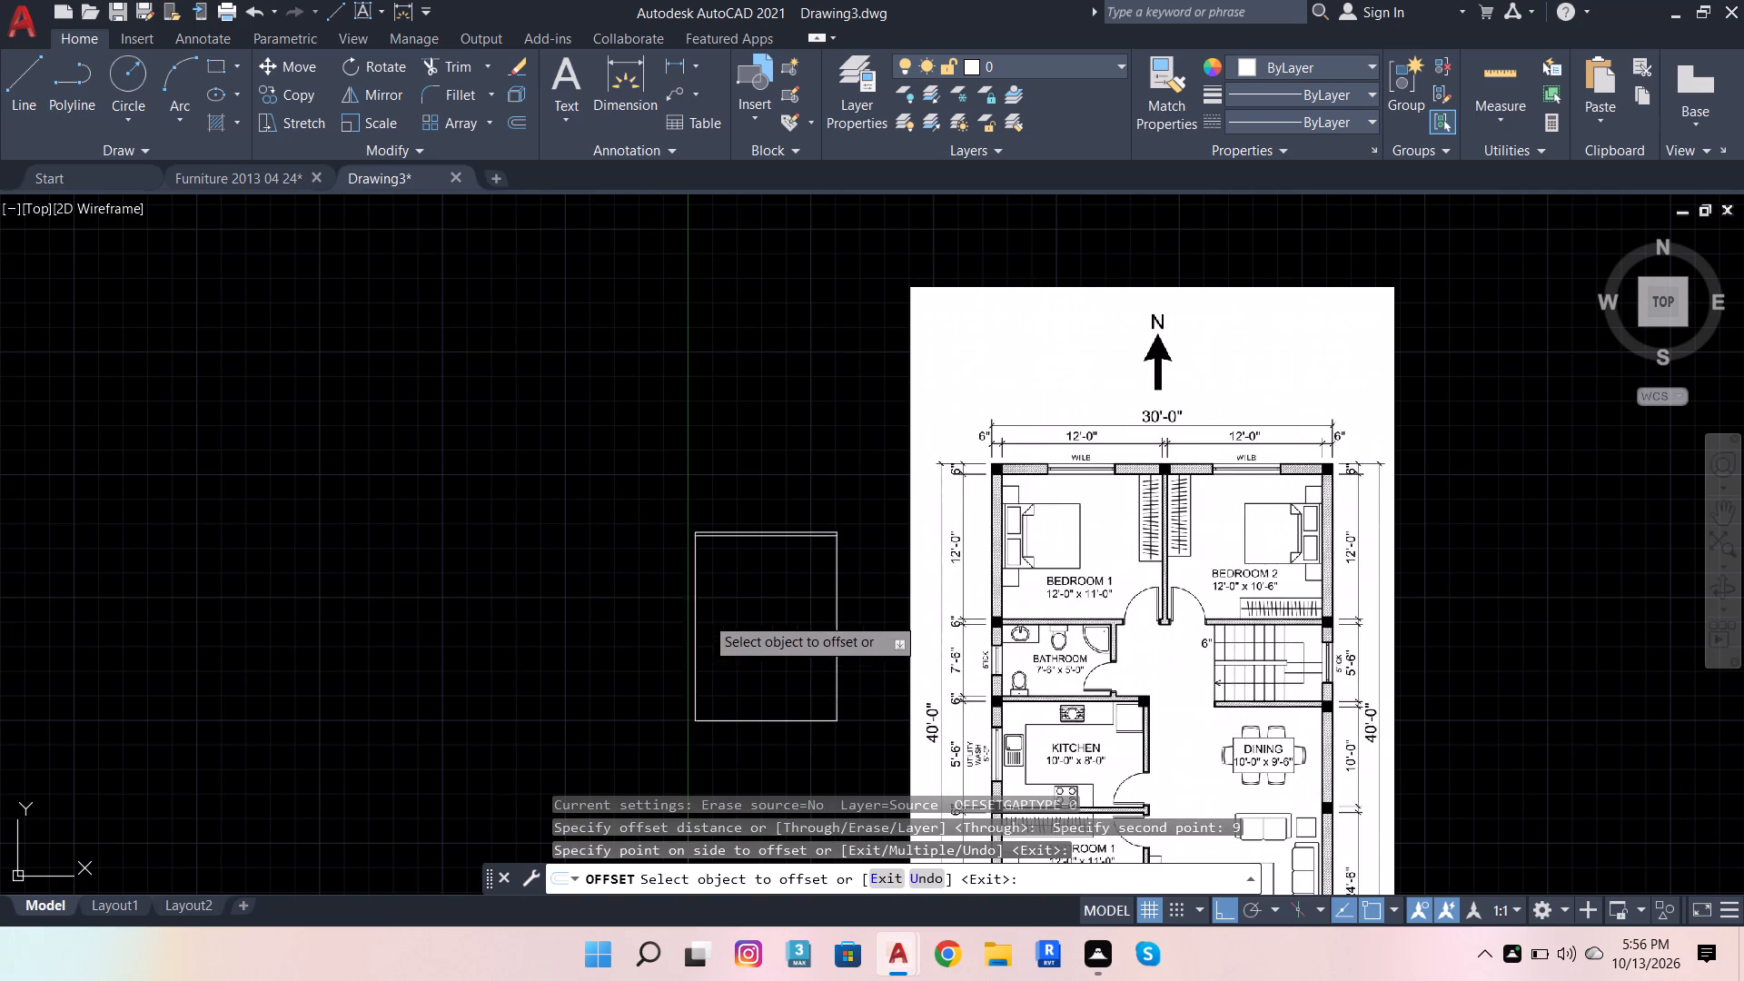
click(741, 606)
drag(841, 586, 820, 587)
click(761, 603)
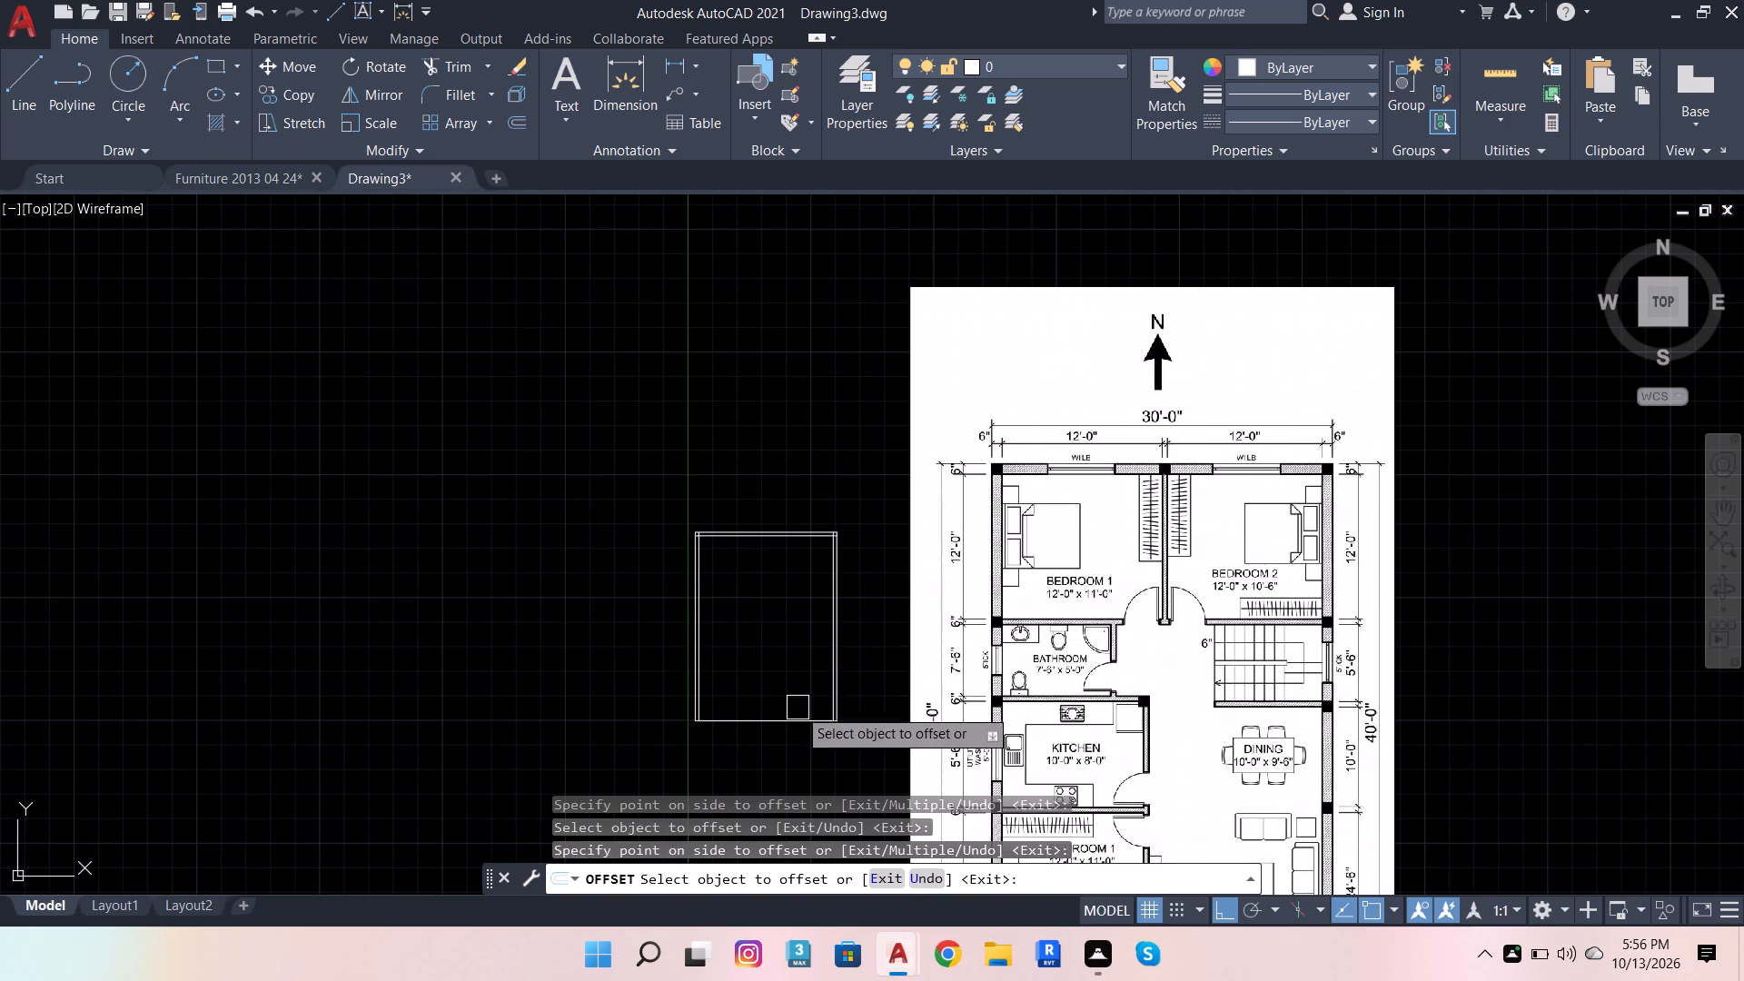
click(798, 719)
click(774, 684)
Trim the overlapping inner wall line ends at the two upper corners of the plan.
scroll(705, 527, up, 4)
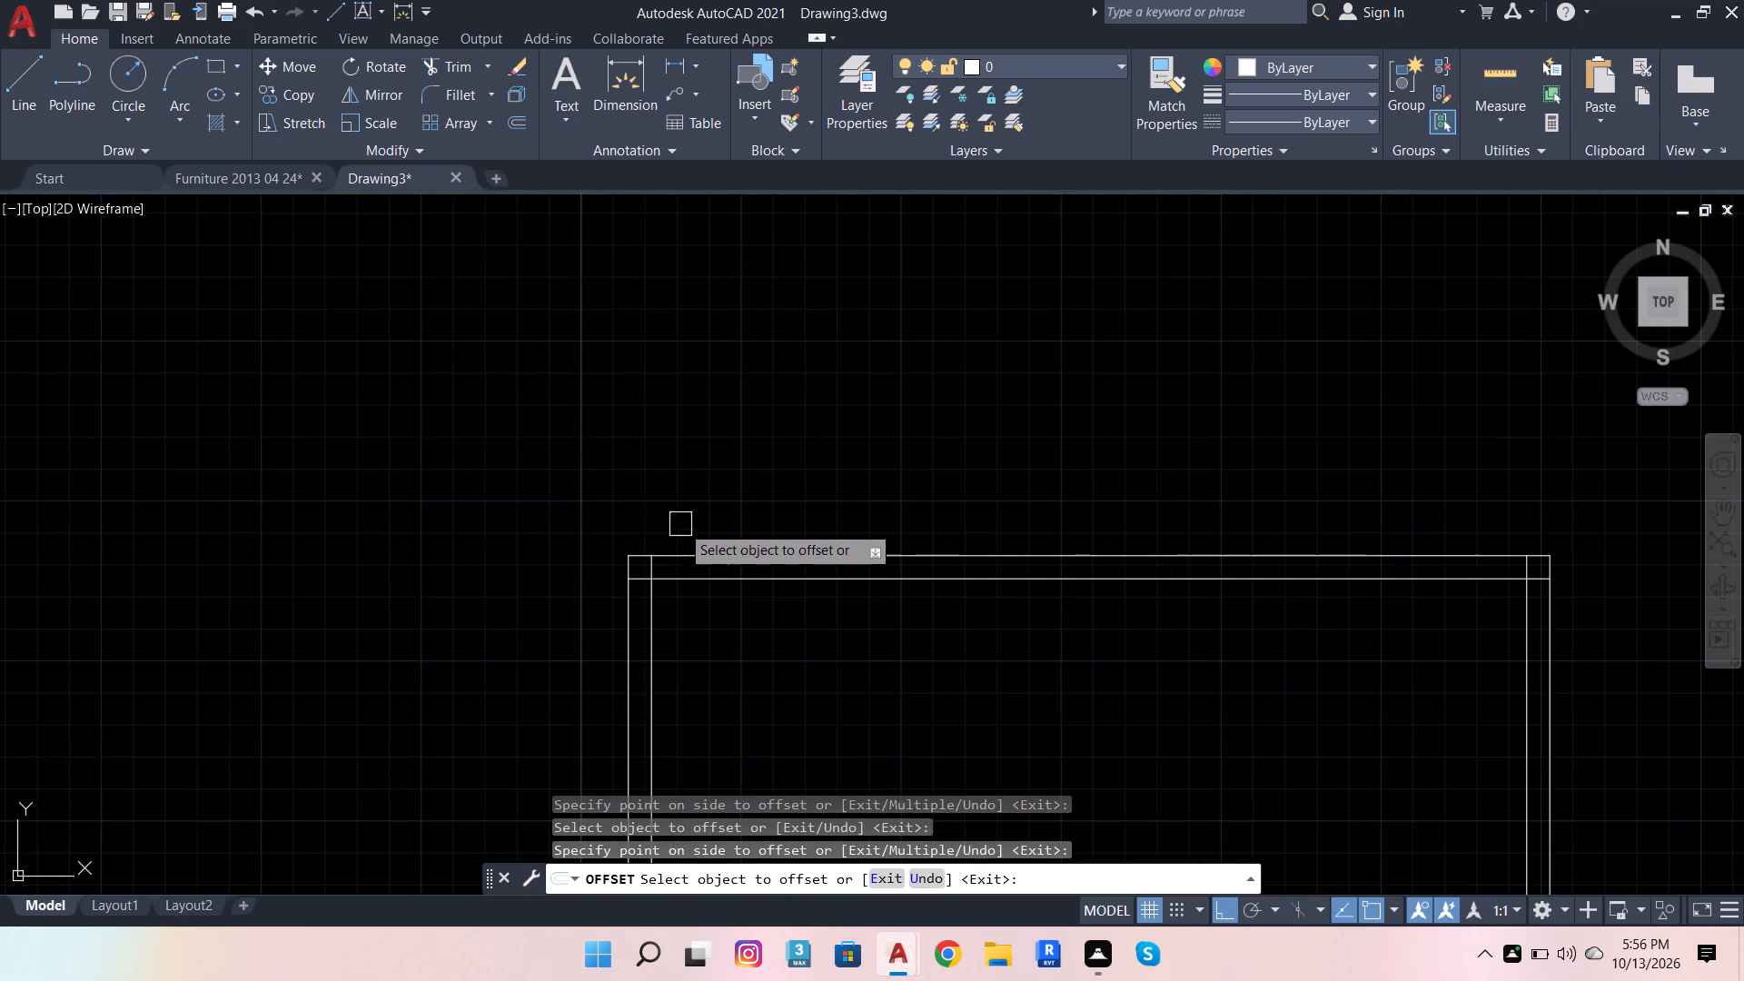
click(457, 60)
scroll(654, 590, up, 4)
click(713, 527)
click(634, 654)
scroll(571, 588, down, 4)
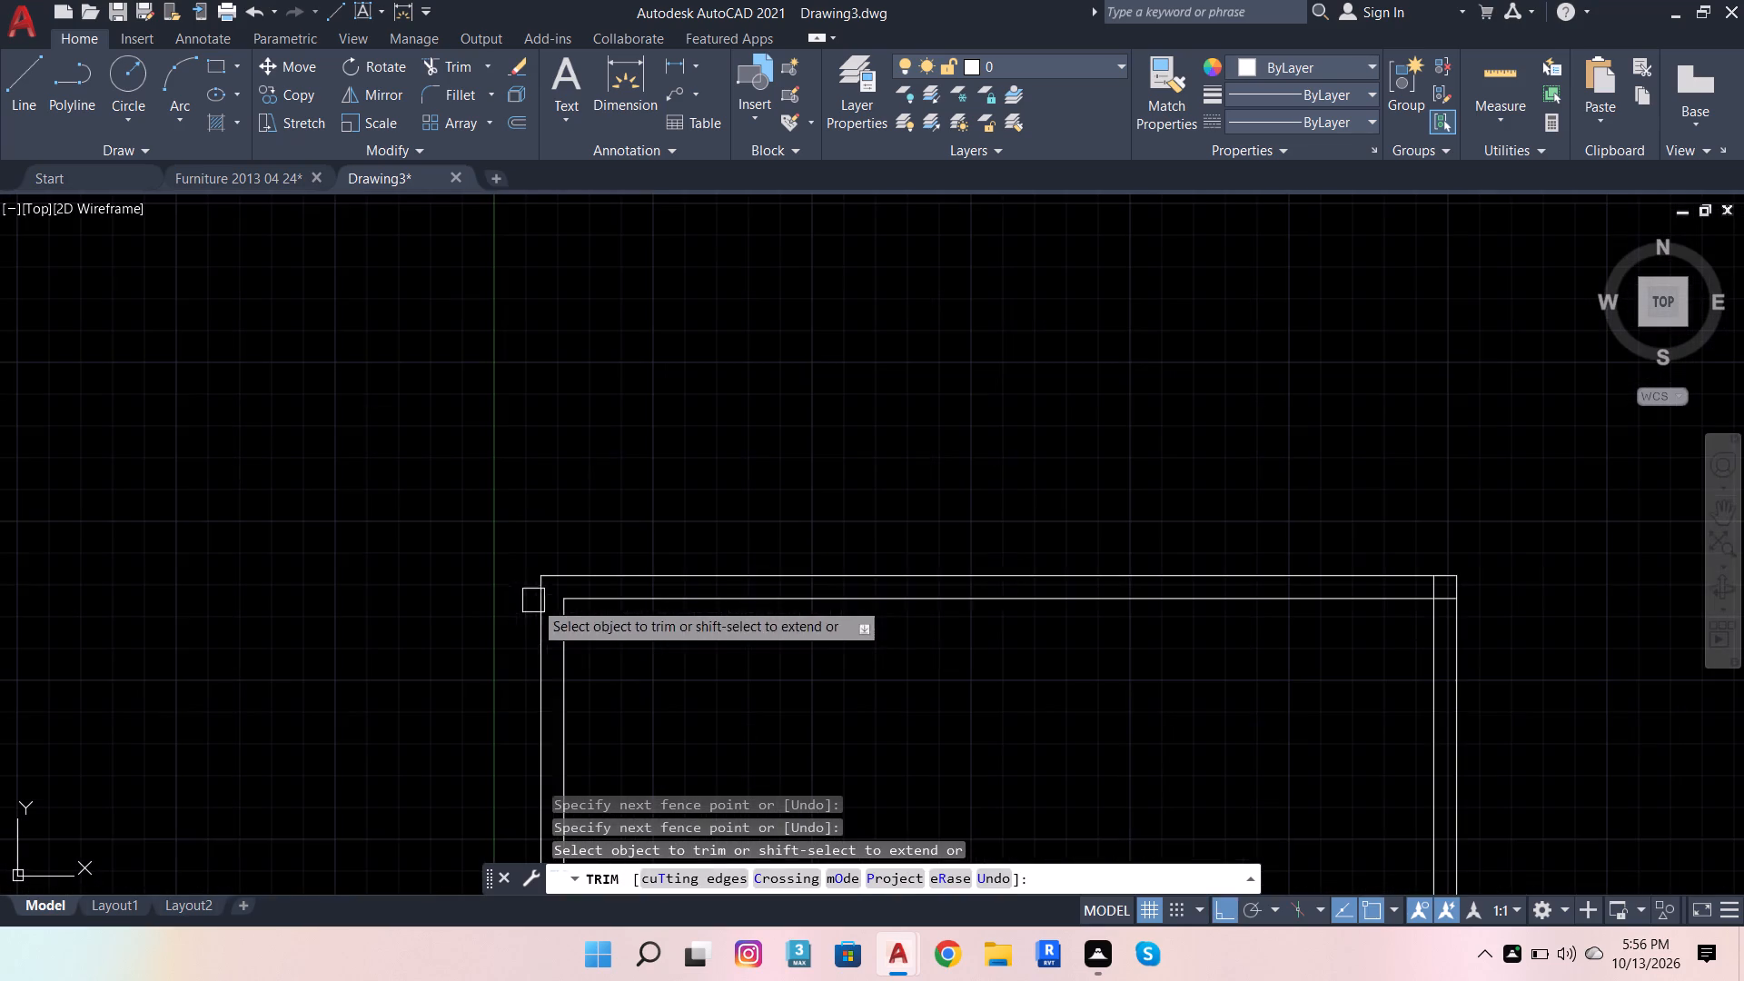
scroll(1500, 573, up, 3)
click(1177, 586)
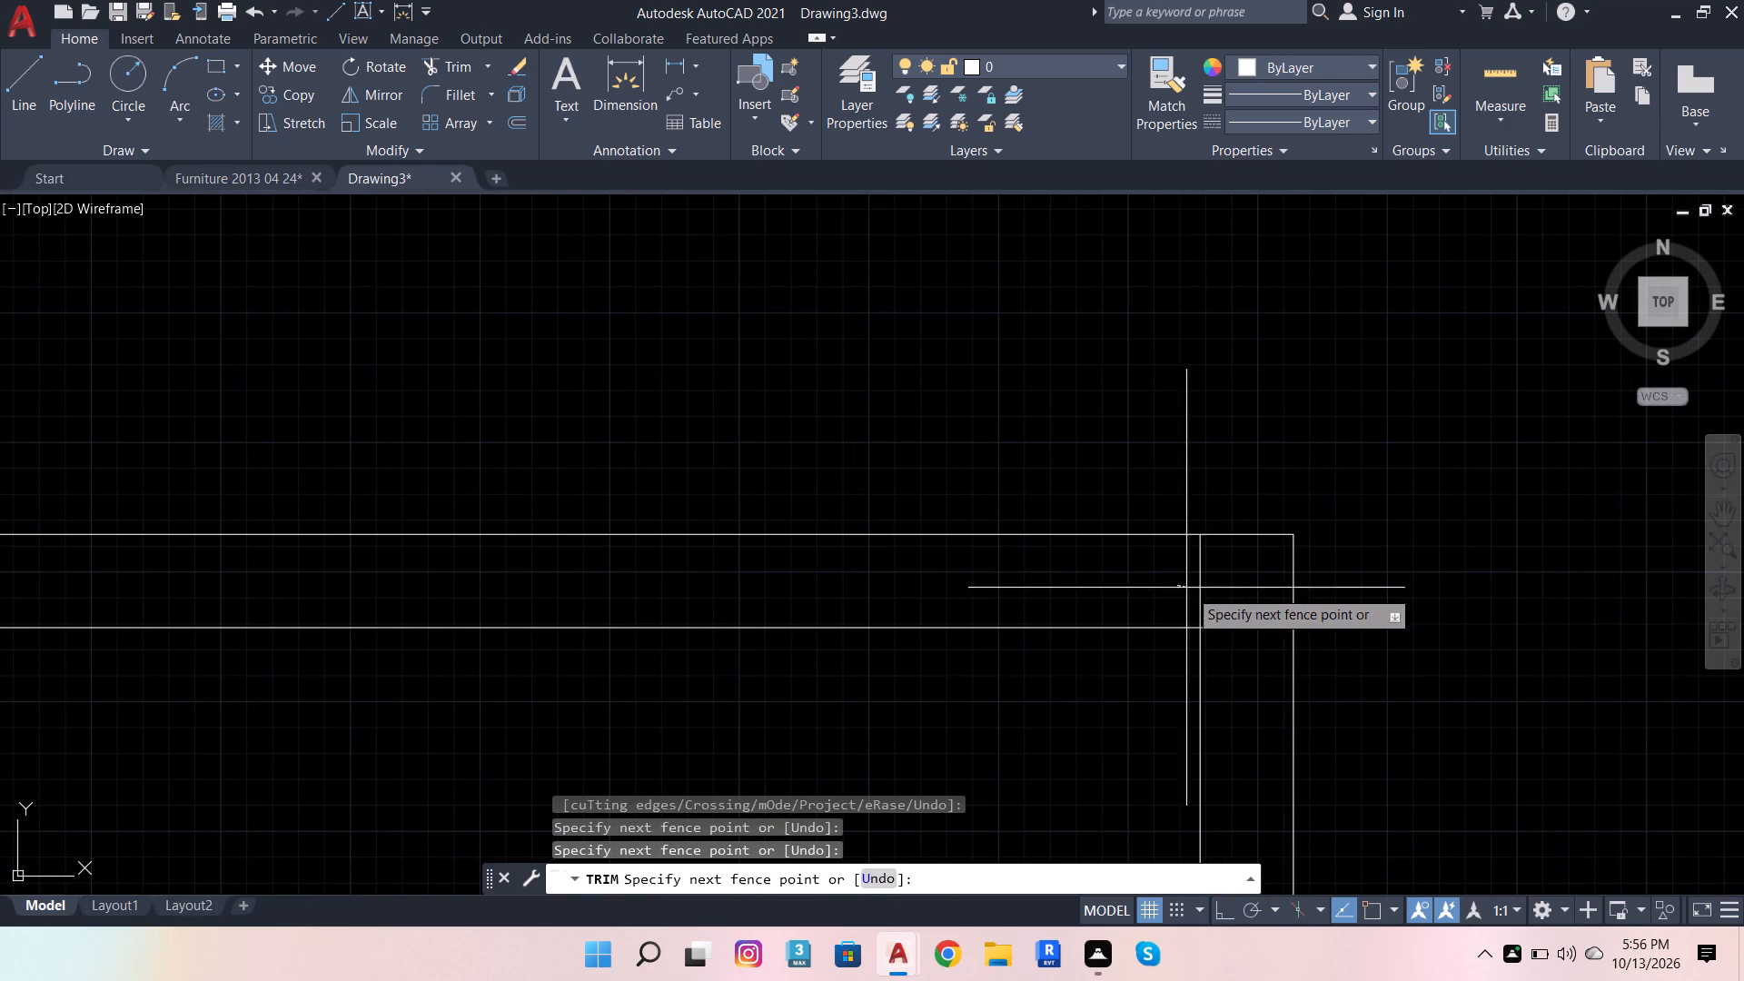
click(1253, 643)
Trim the overlapping inner wall line ends at the two lower corners of the plan and finish trimming.
scroll(1194, 428, down, 4)
scroll(1272, 401, down, 3)
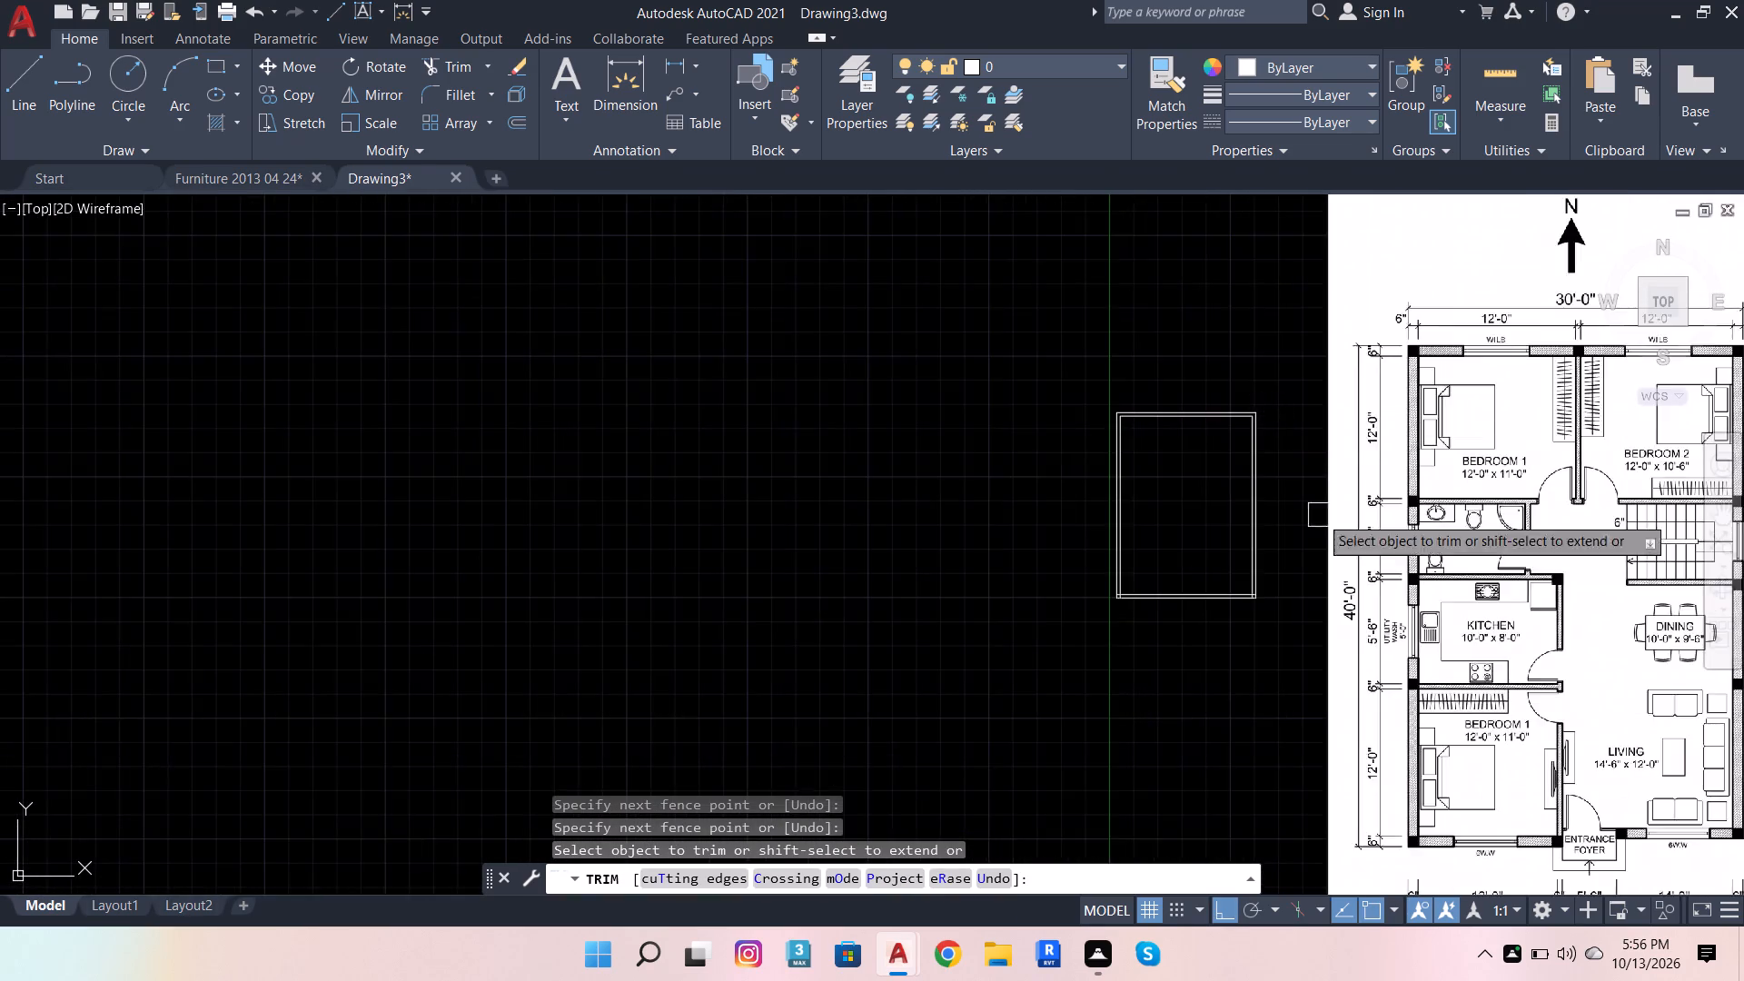
scroll(1298, 555, up, 5)
scroll(1192, 654, down, 3)
scroll(1138, 742, up, 4)
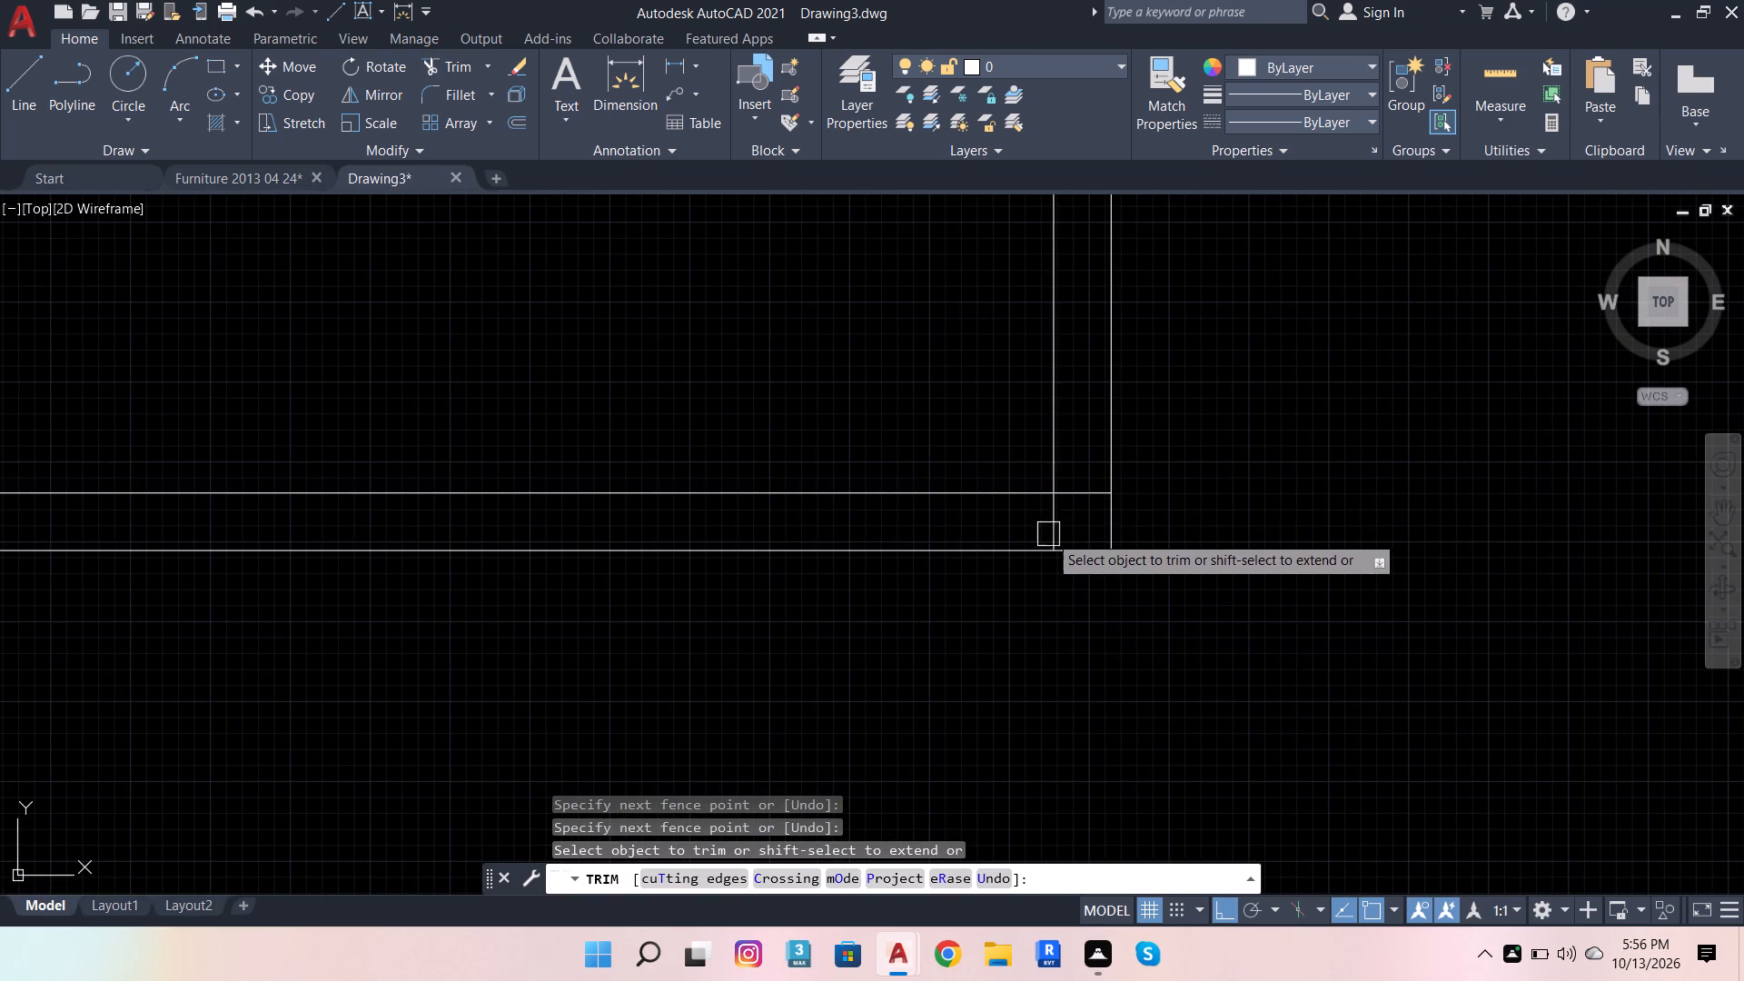
click(1077, 476)
click(1021, 542)
scroll(1170, 495, down, 4)
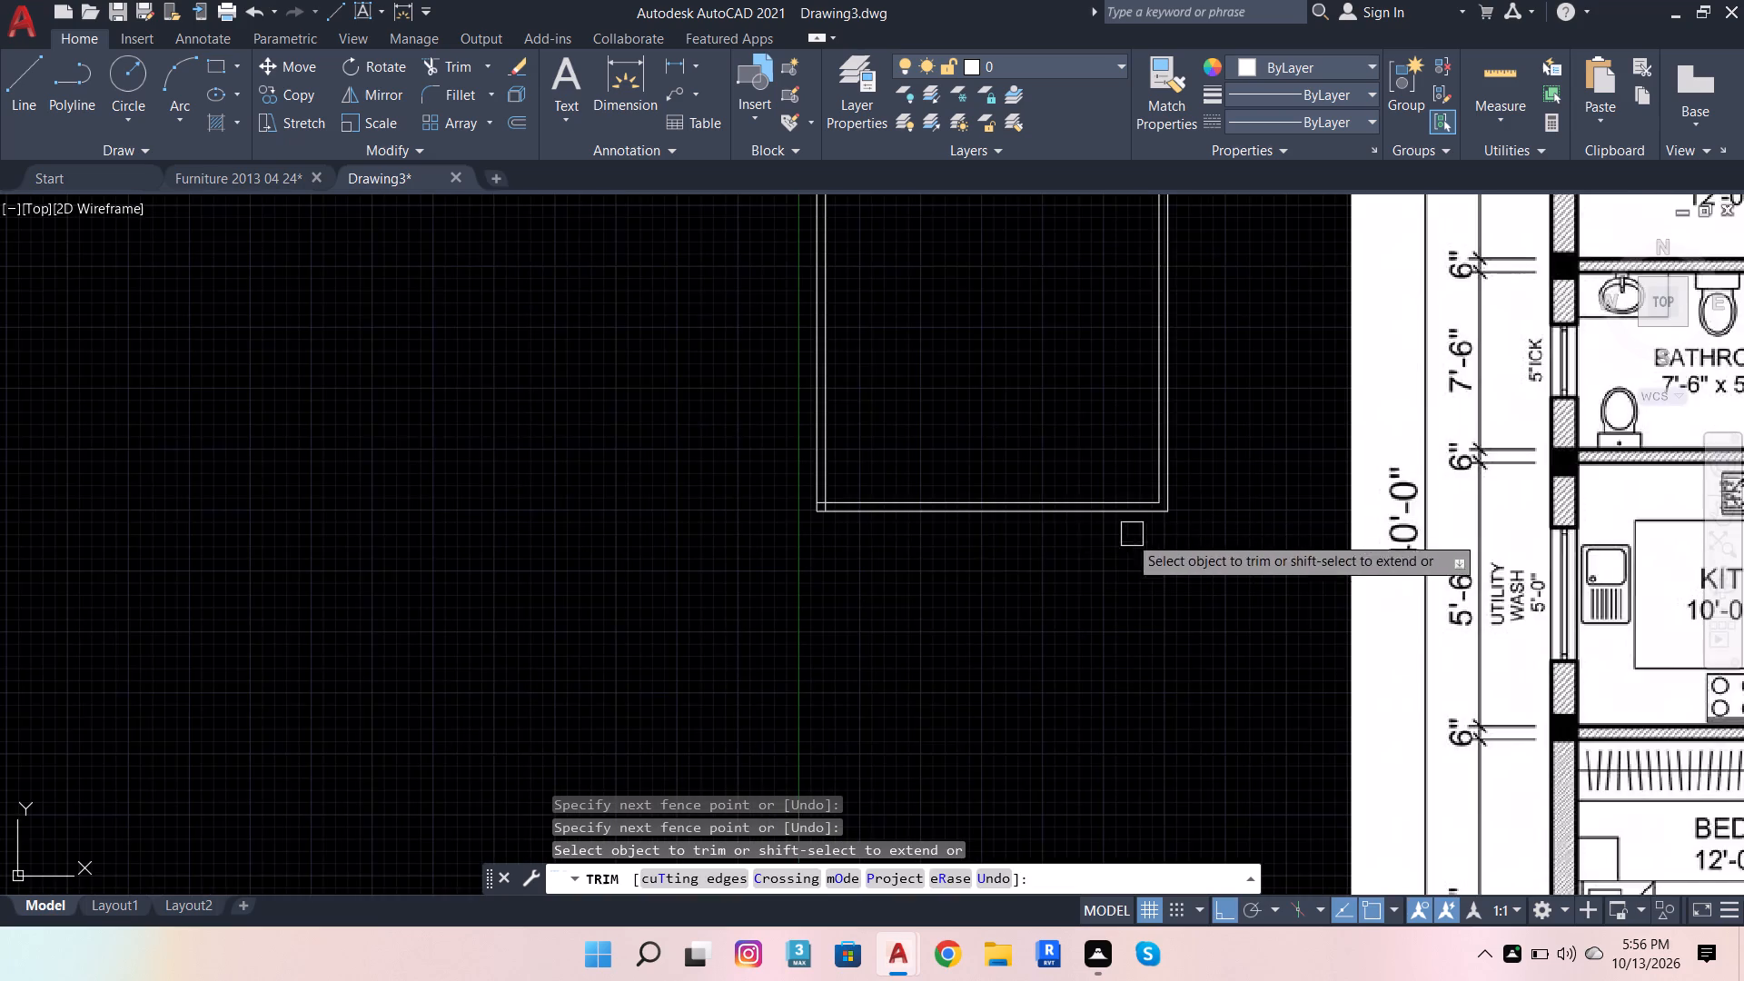
scroll(833, 510, up, 4)
click(771, 431)
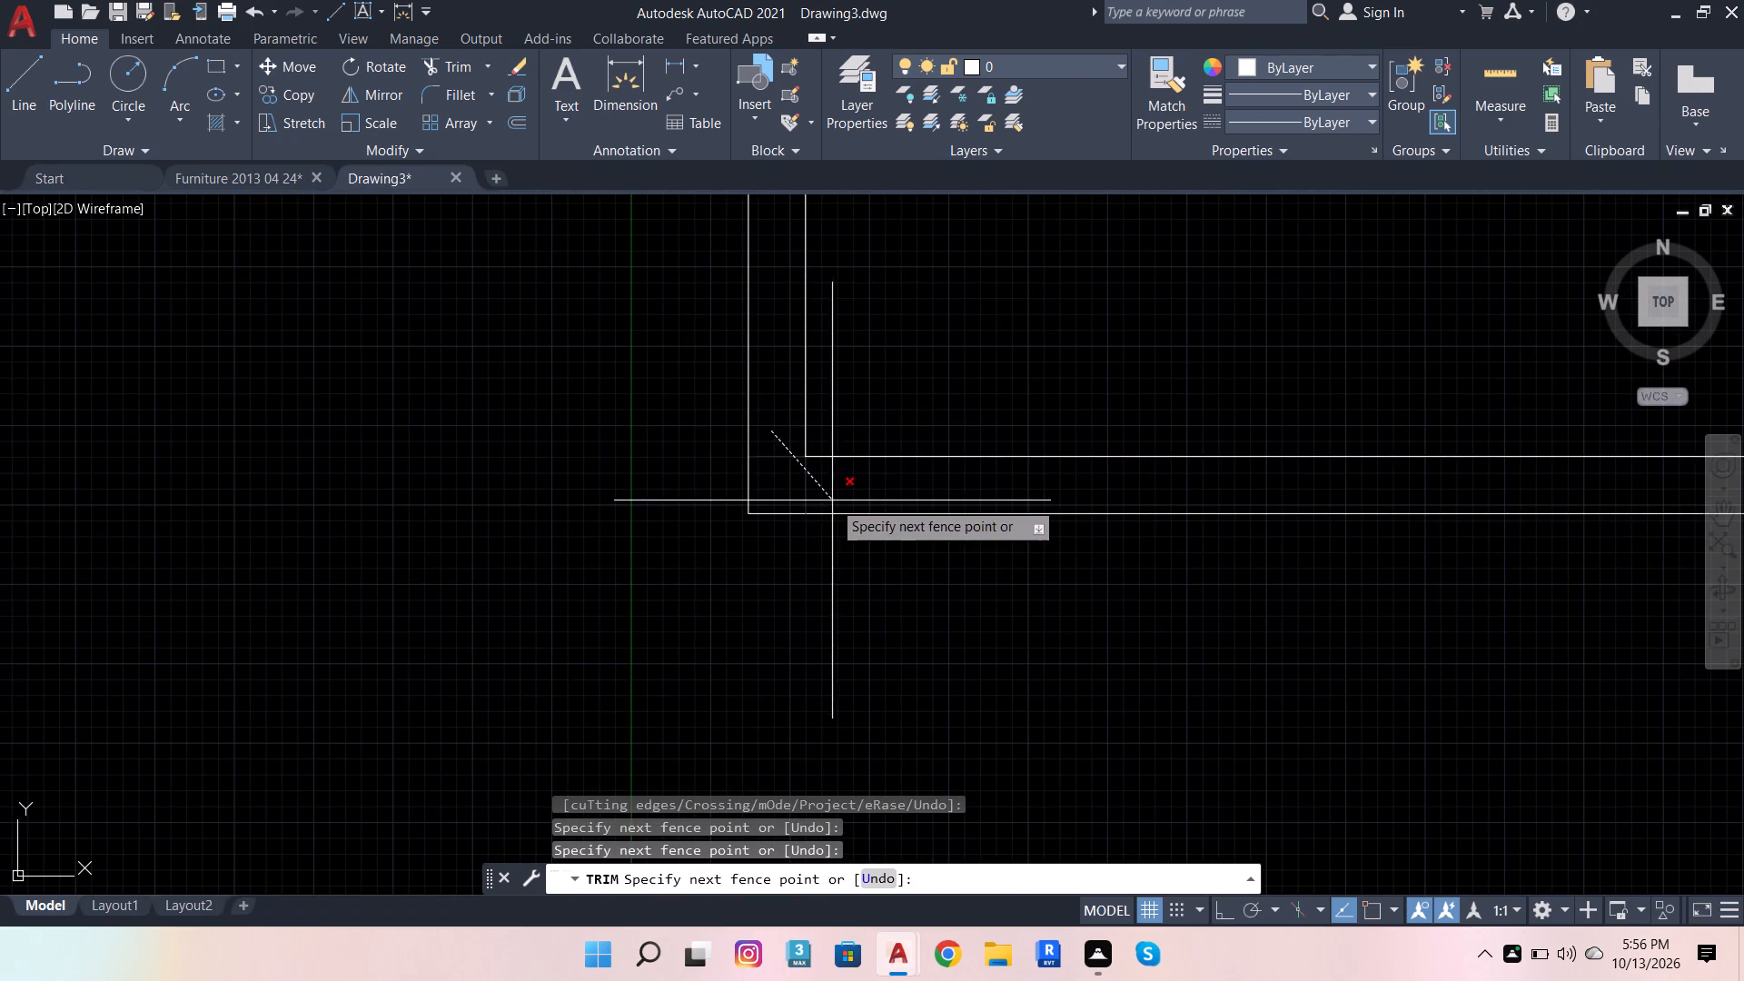
click(832, 500)
scroll(805, 480, down, 2)
scroll(658, 483, down, 4)
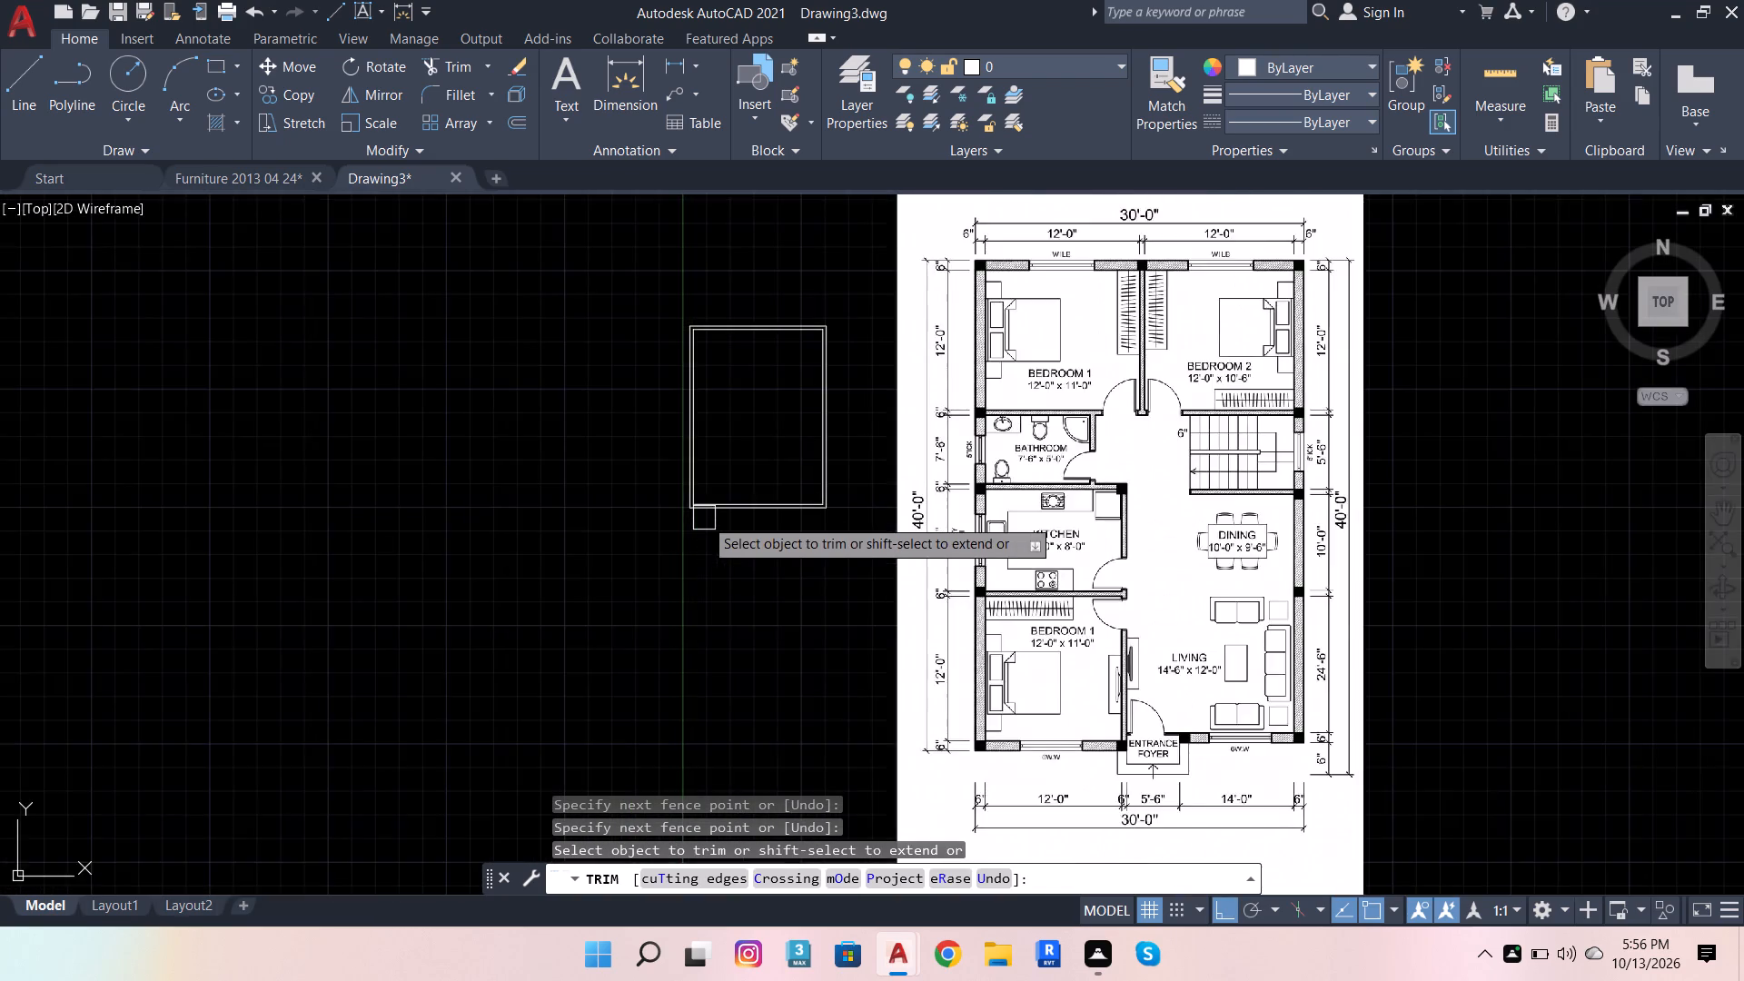
scroll(717, 513, down, 2)
scroll(734, 447, up, 4)
key(Escape)
Offset the upper, left and right inner wall lines 12' into the plan to mark the two upper bedrooms.
scroll(723, 425, down, 1)
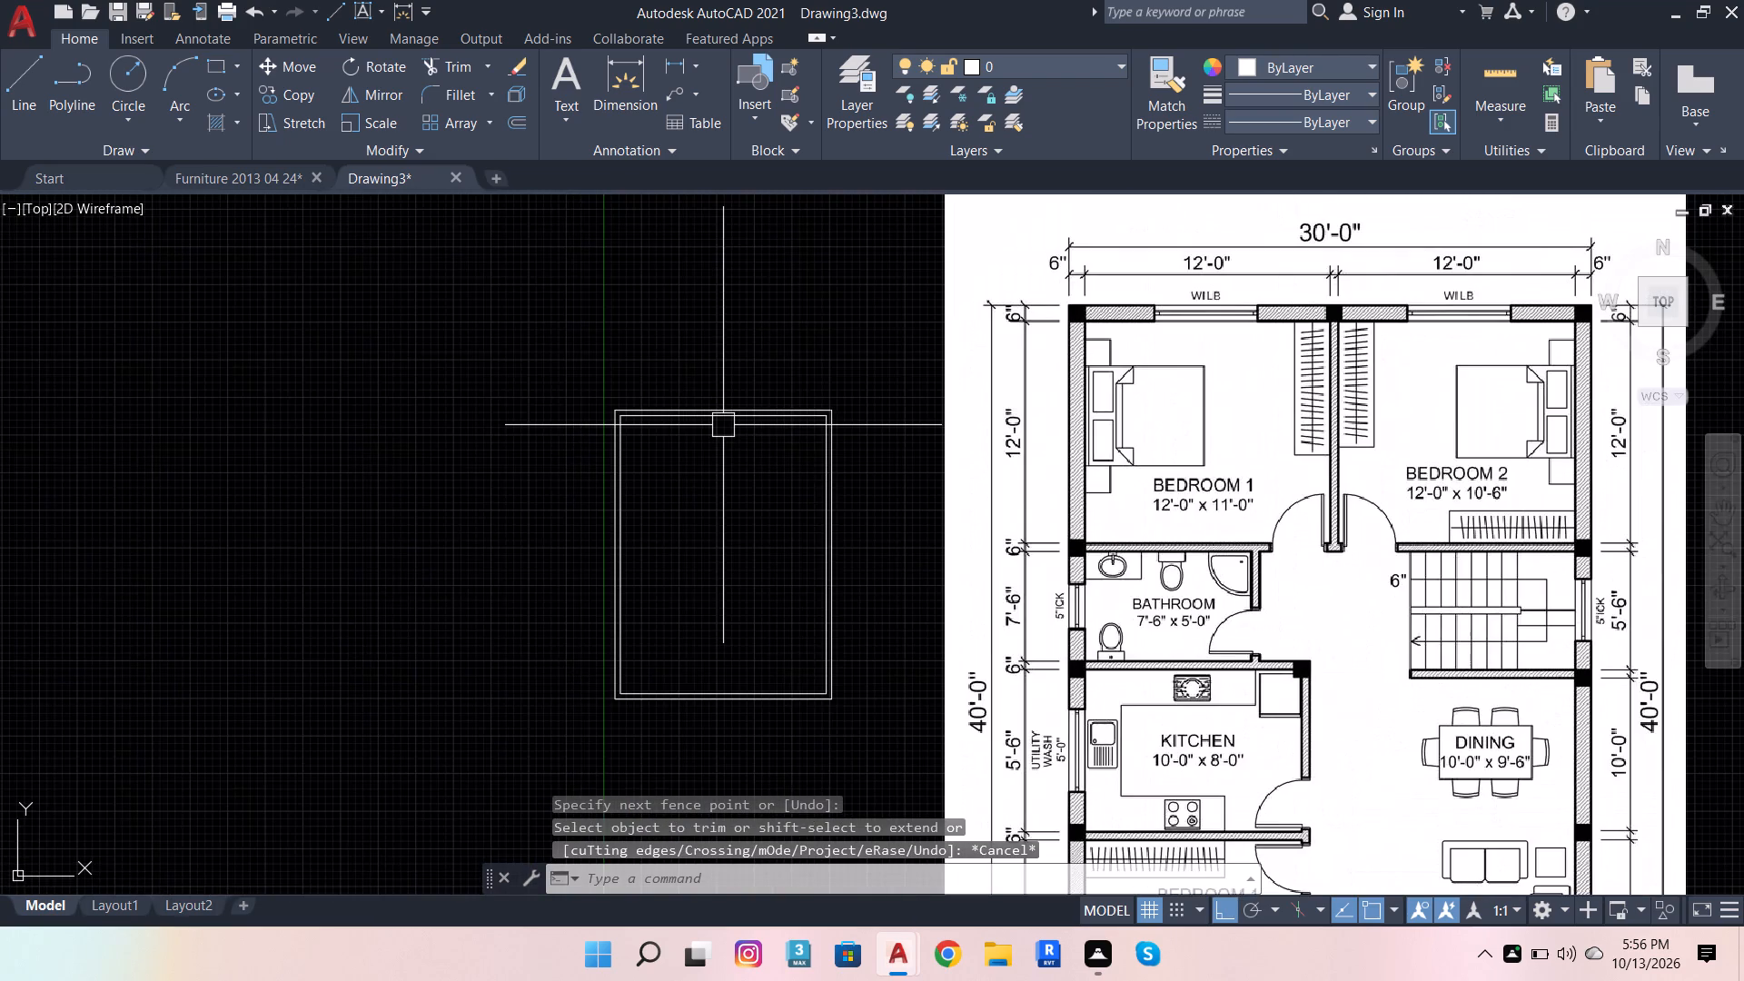
click(717, 423)
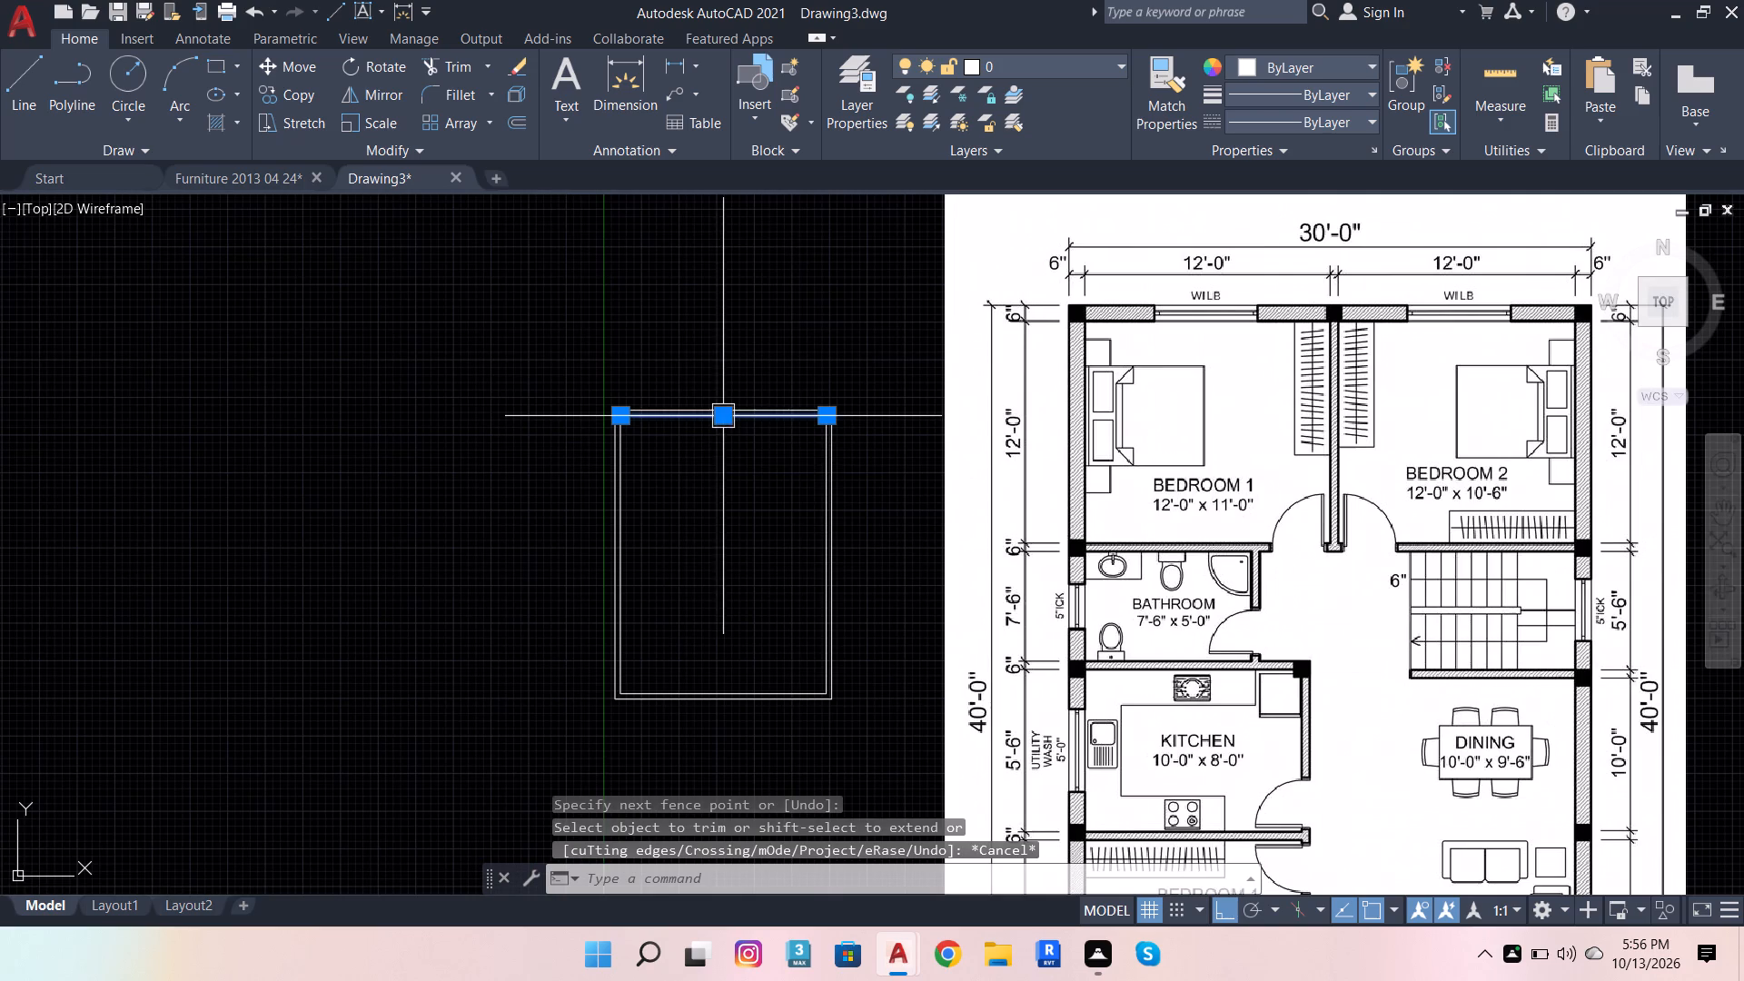
click(511, 128)
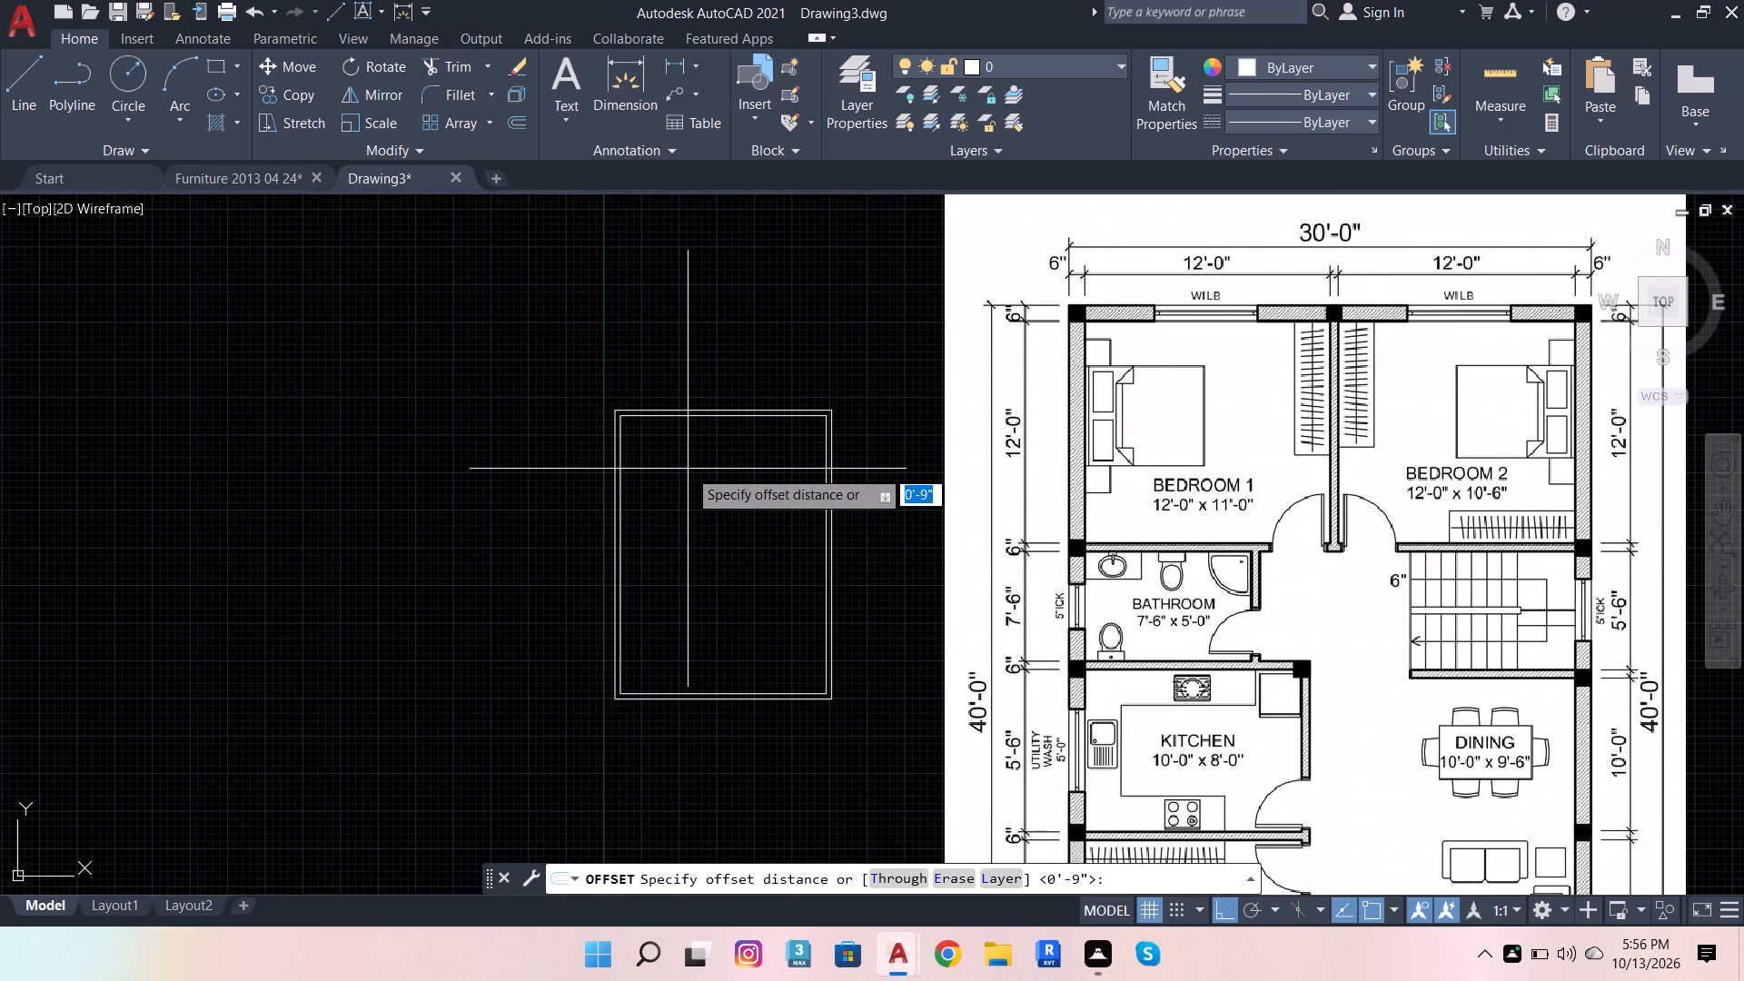
click(626, 419)
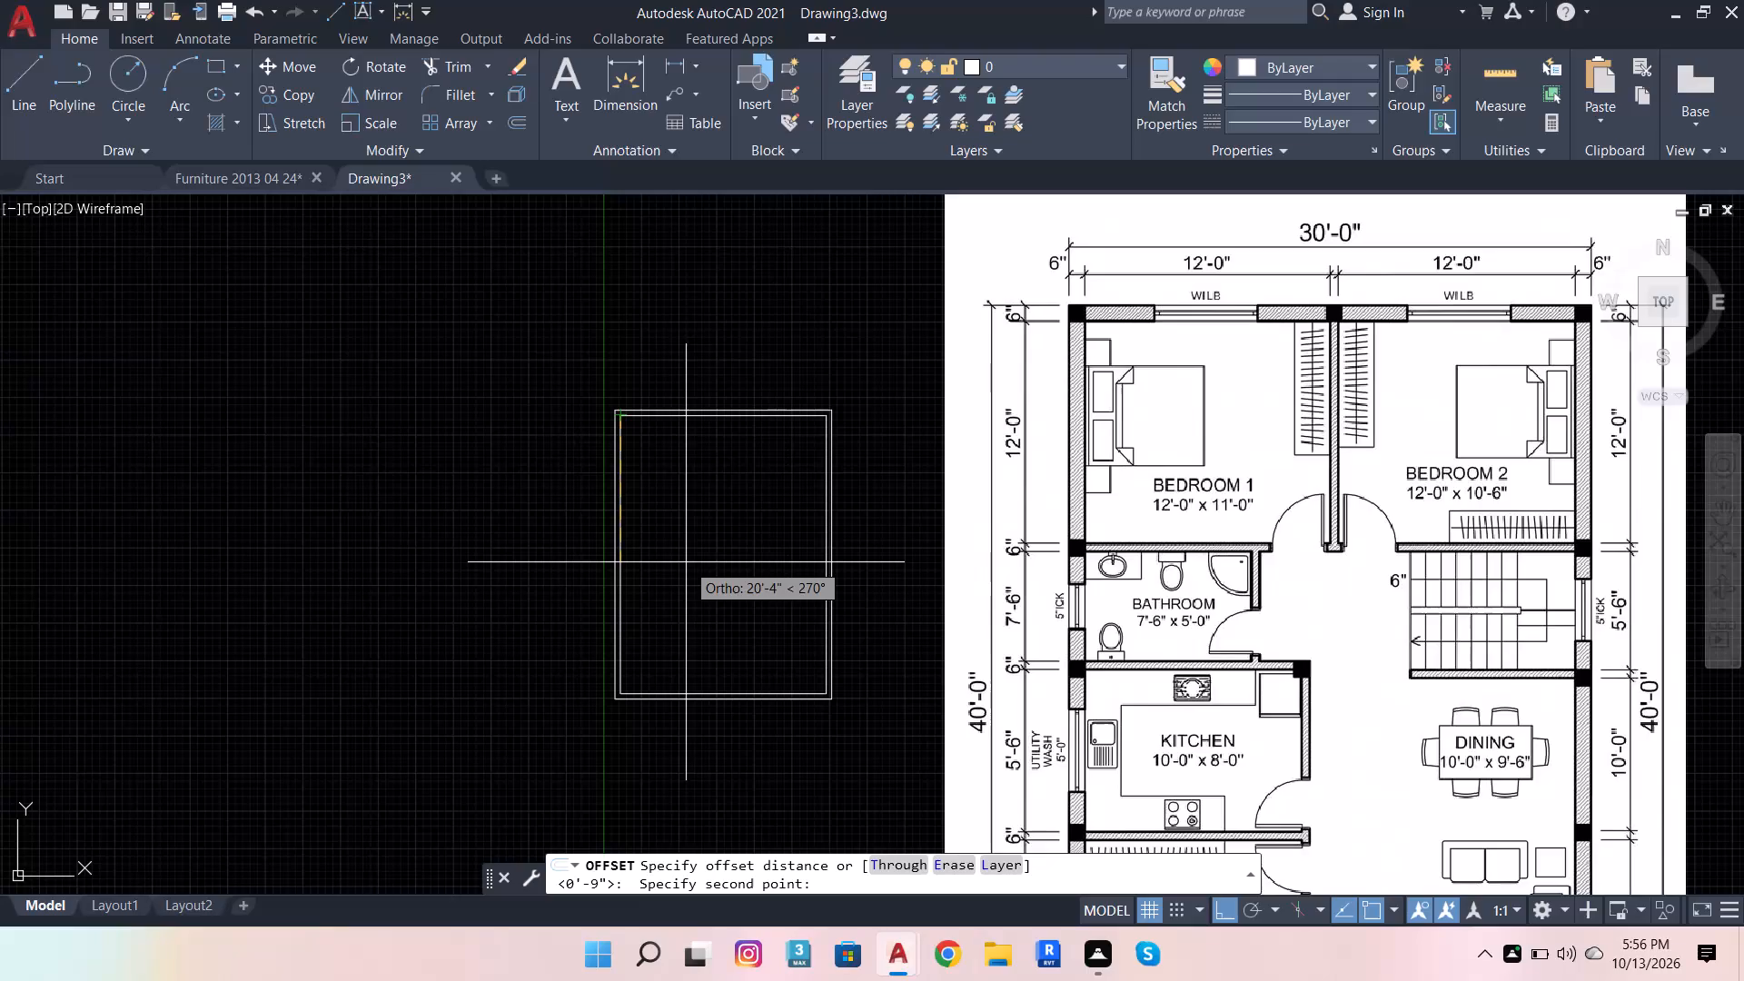
text(12')
key(Return)
click(686, 562)
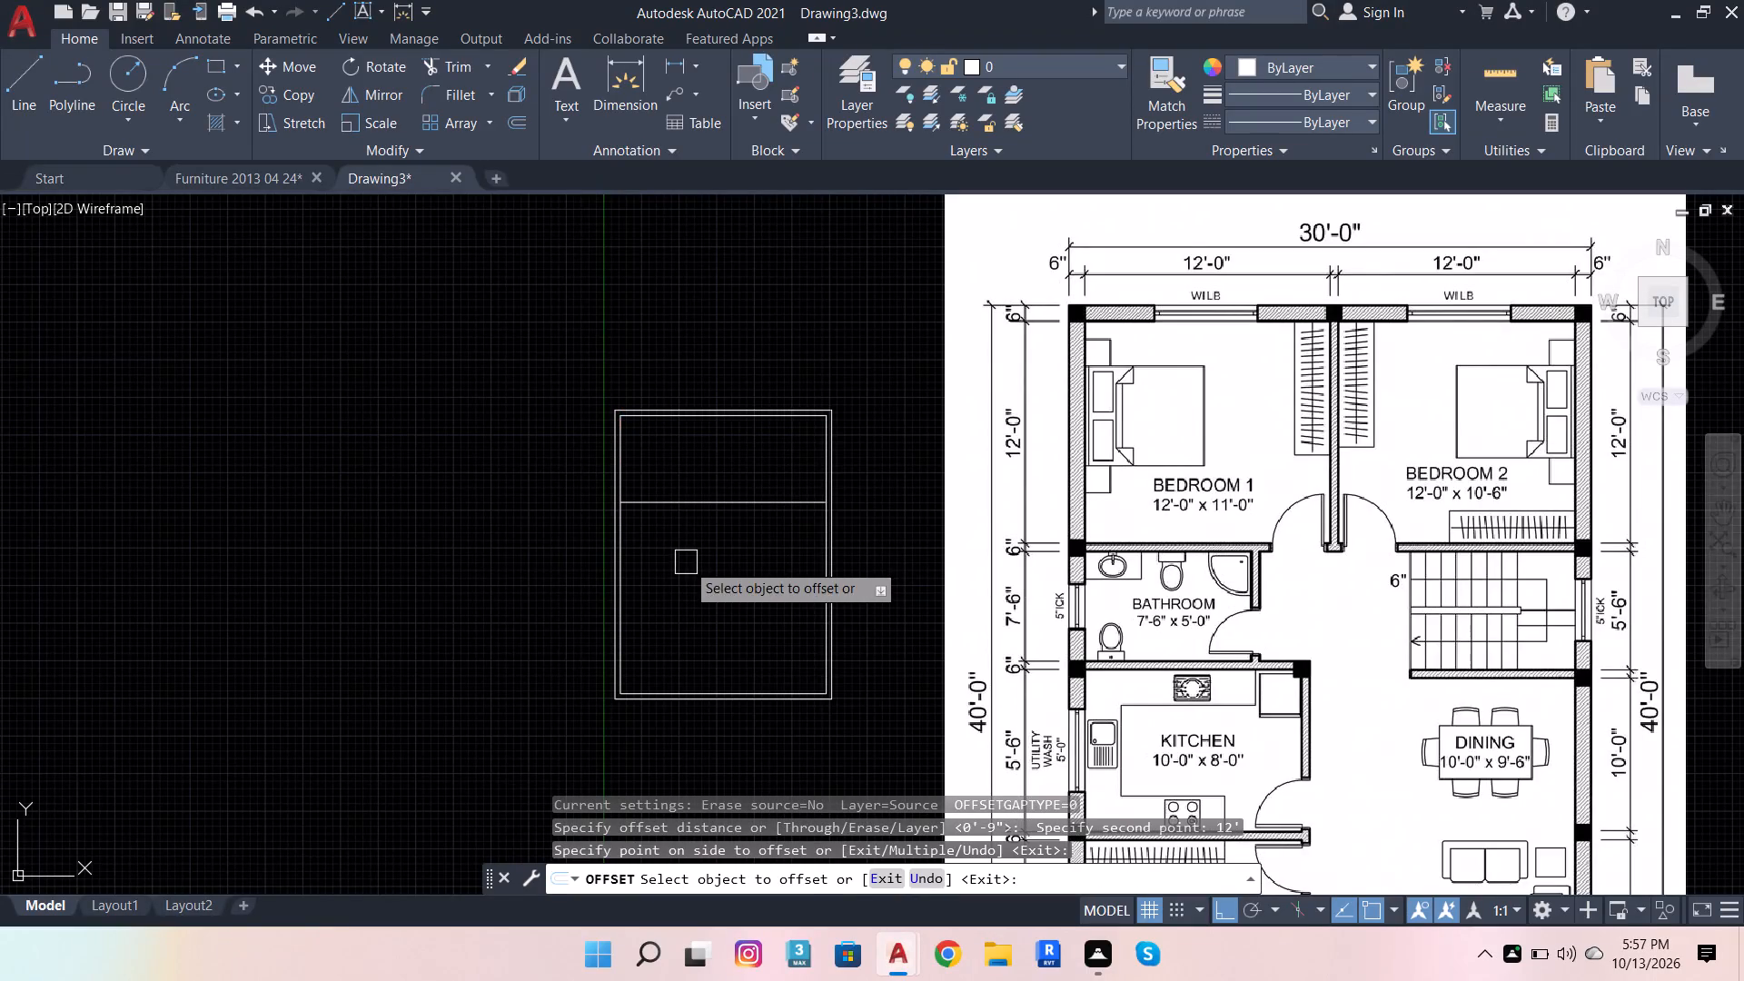
click(630, 450)
click(673, 447)
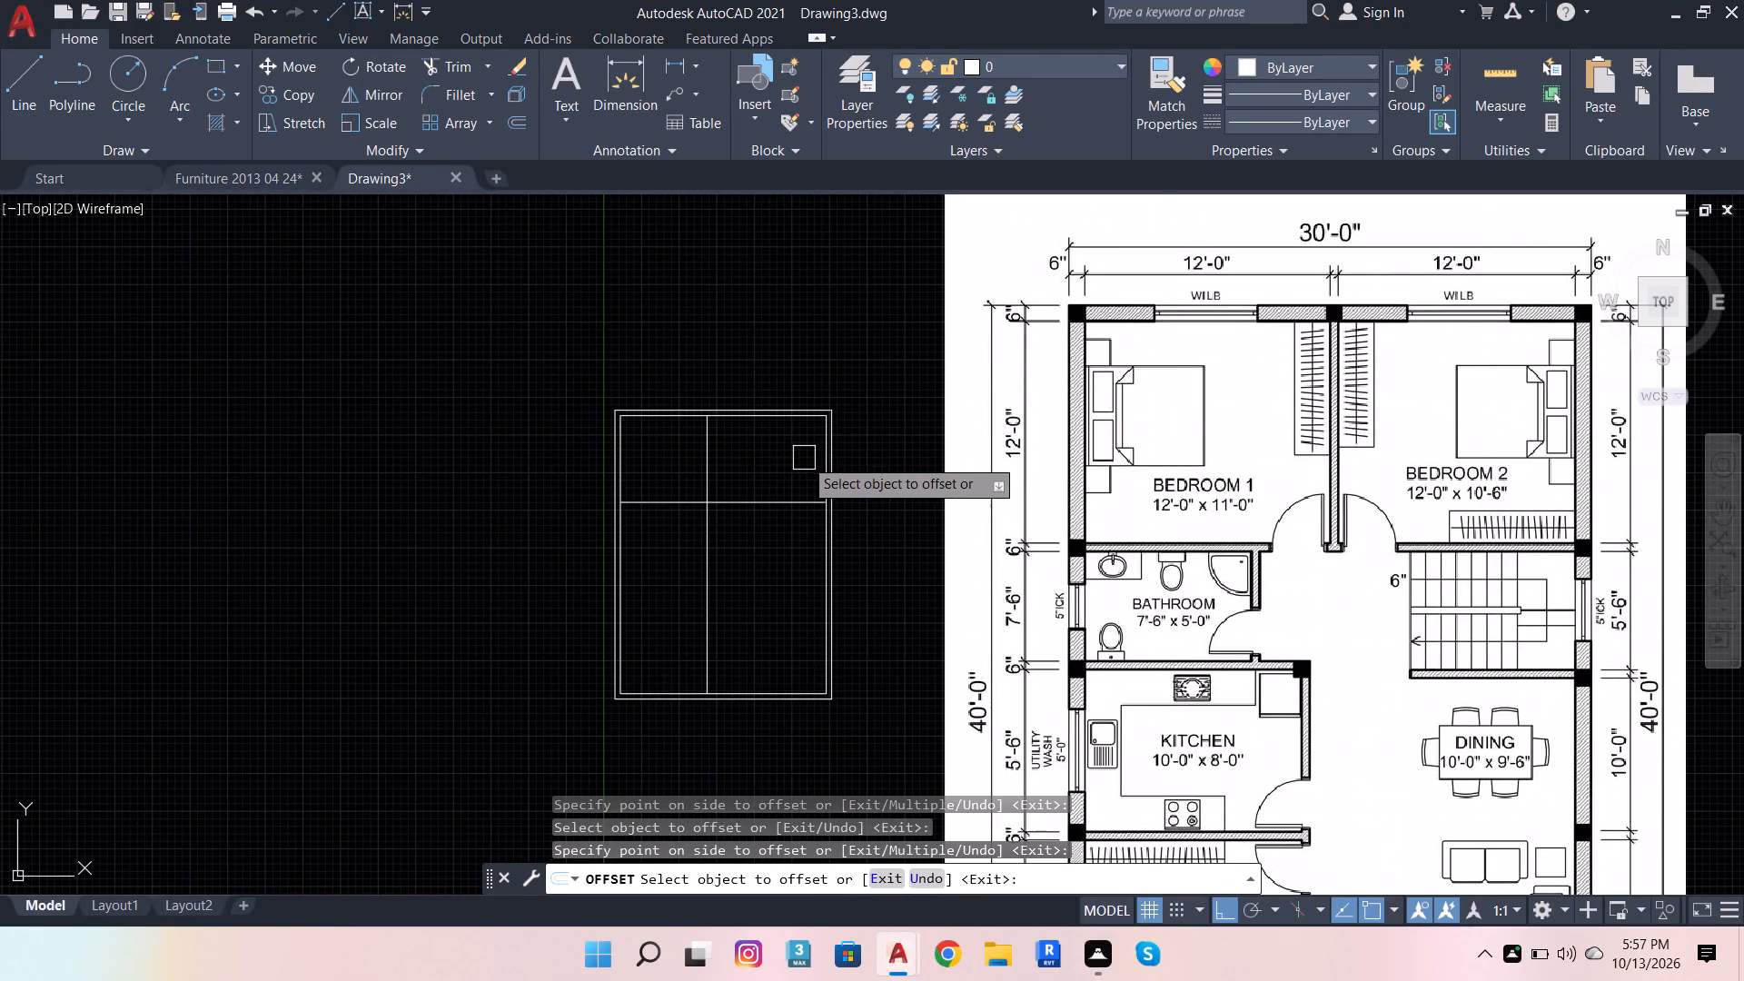
click(817, 464)
click(742, 481)
Dimension the gap between the two vertical bedroom offset lines, placing the dimension above the plan's upper wall.
scroll(773, 463, up, 2)
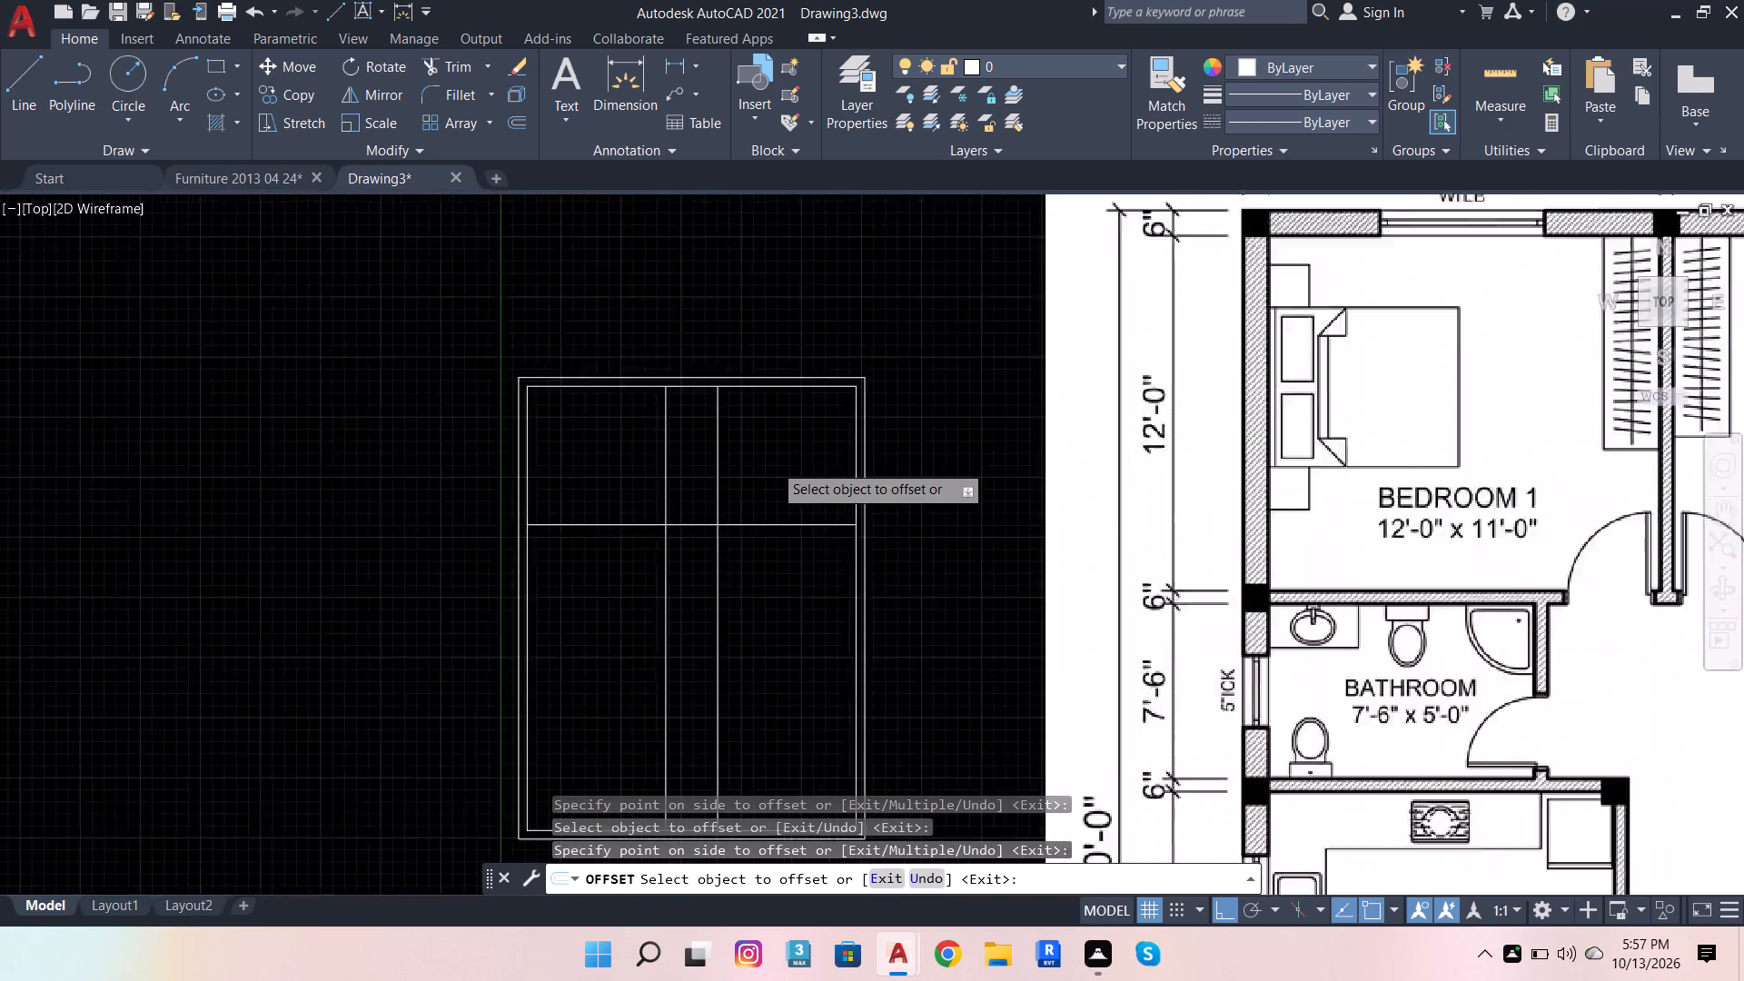
scroll(731, 490, down, 1)
scroll(681, 648, down, 1)
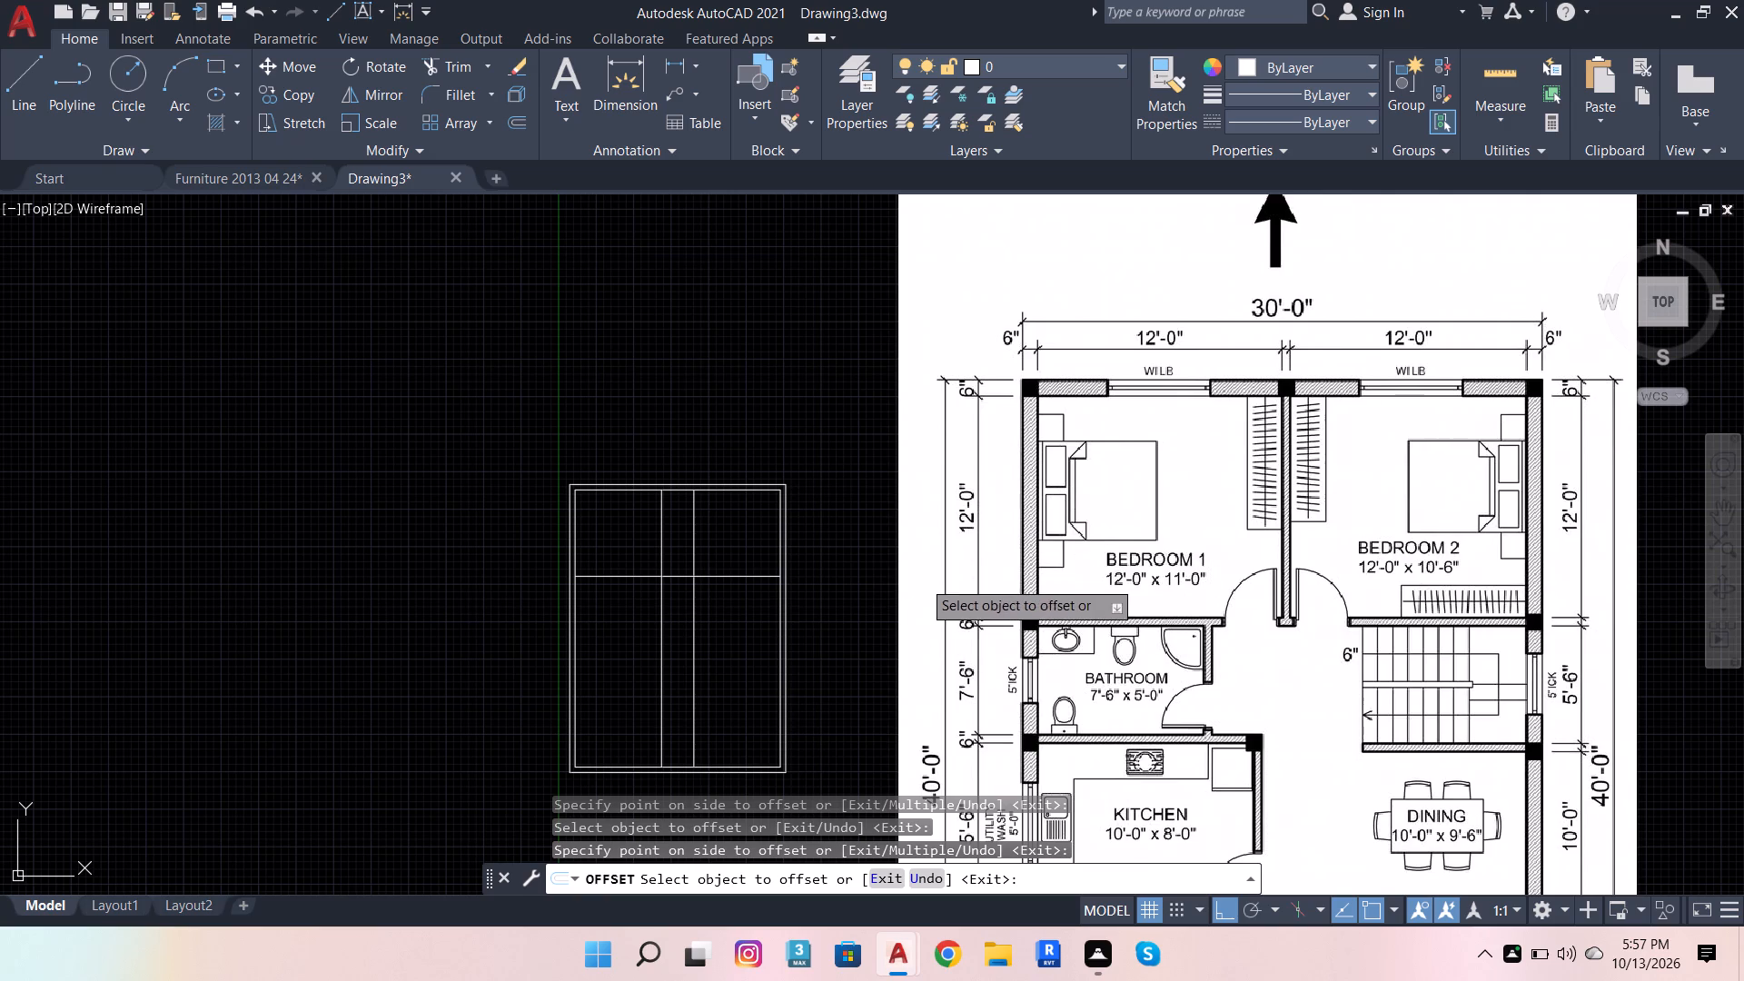
scroll(714, 611, up, 2)
scroll(771, 551, down, 1)
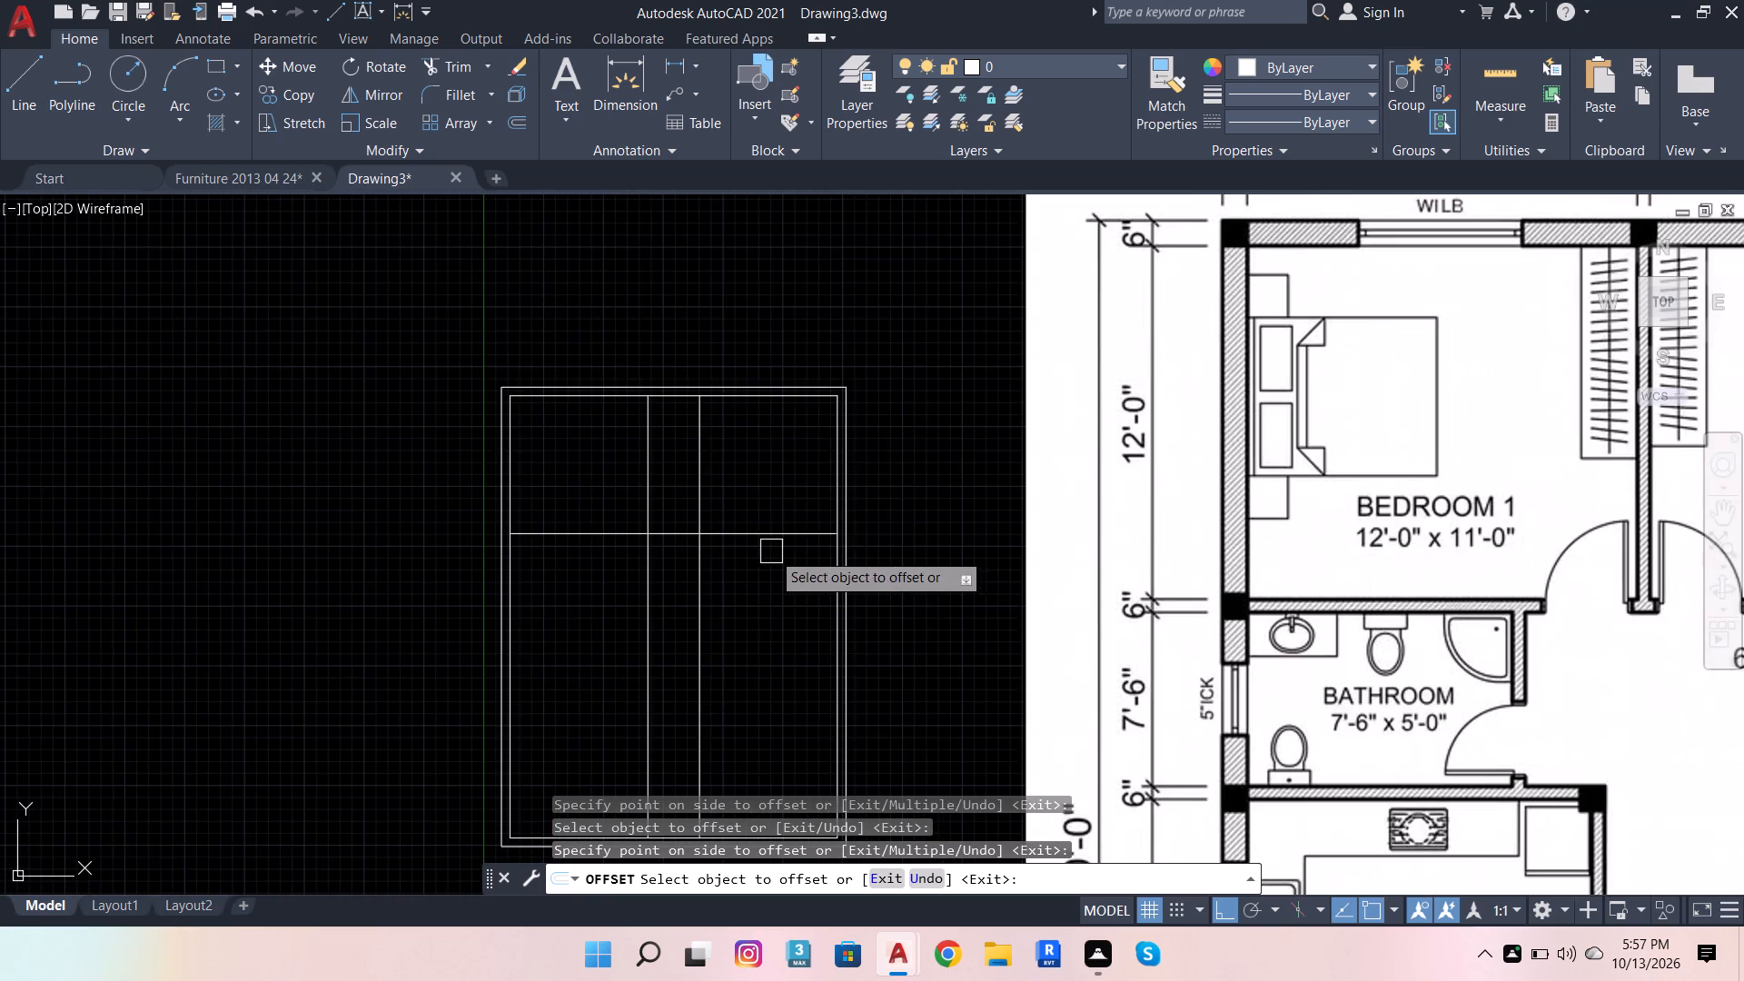
scroll(707, 395, up, 2)
click(614, 74)
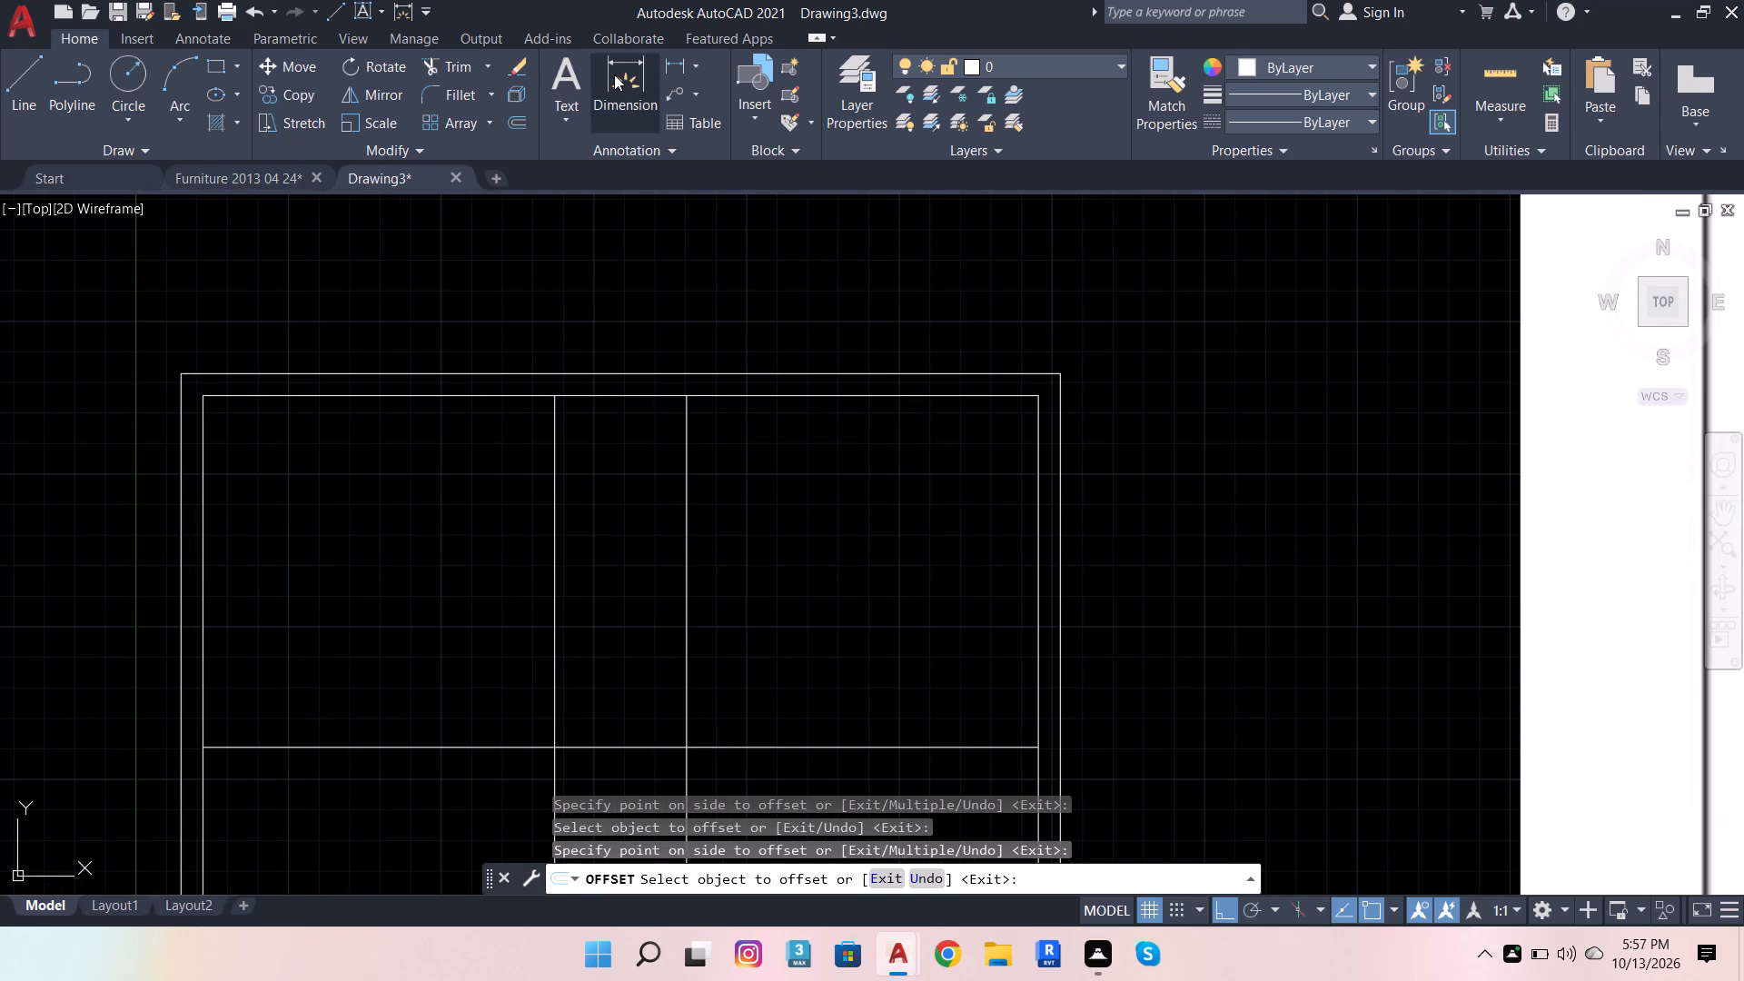
click(553, 397)
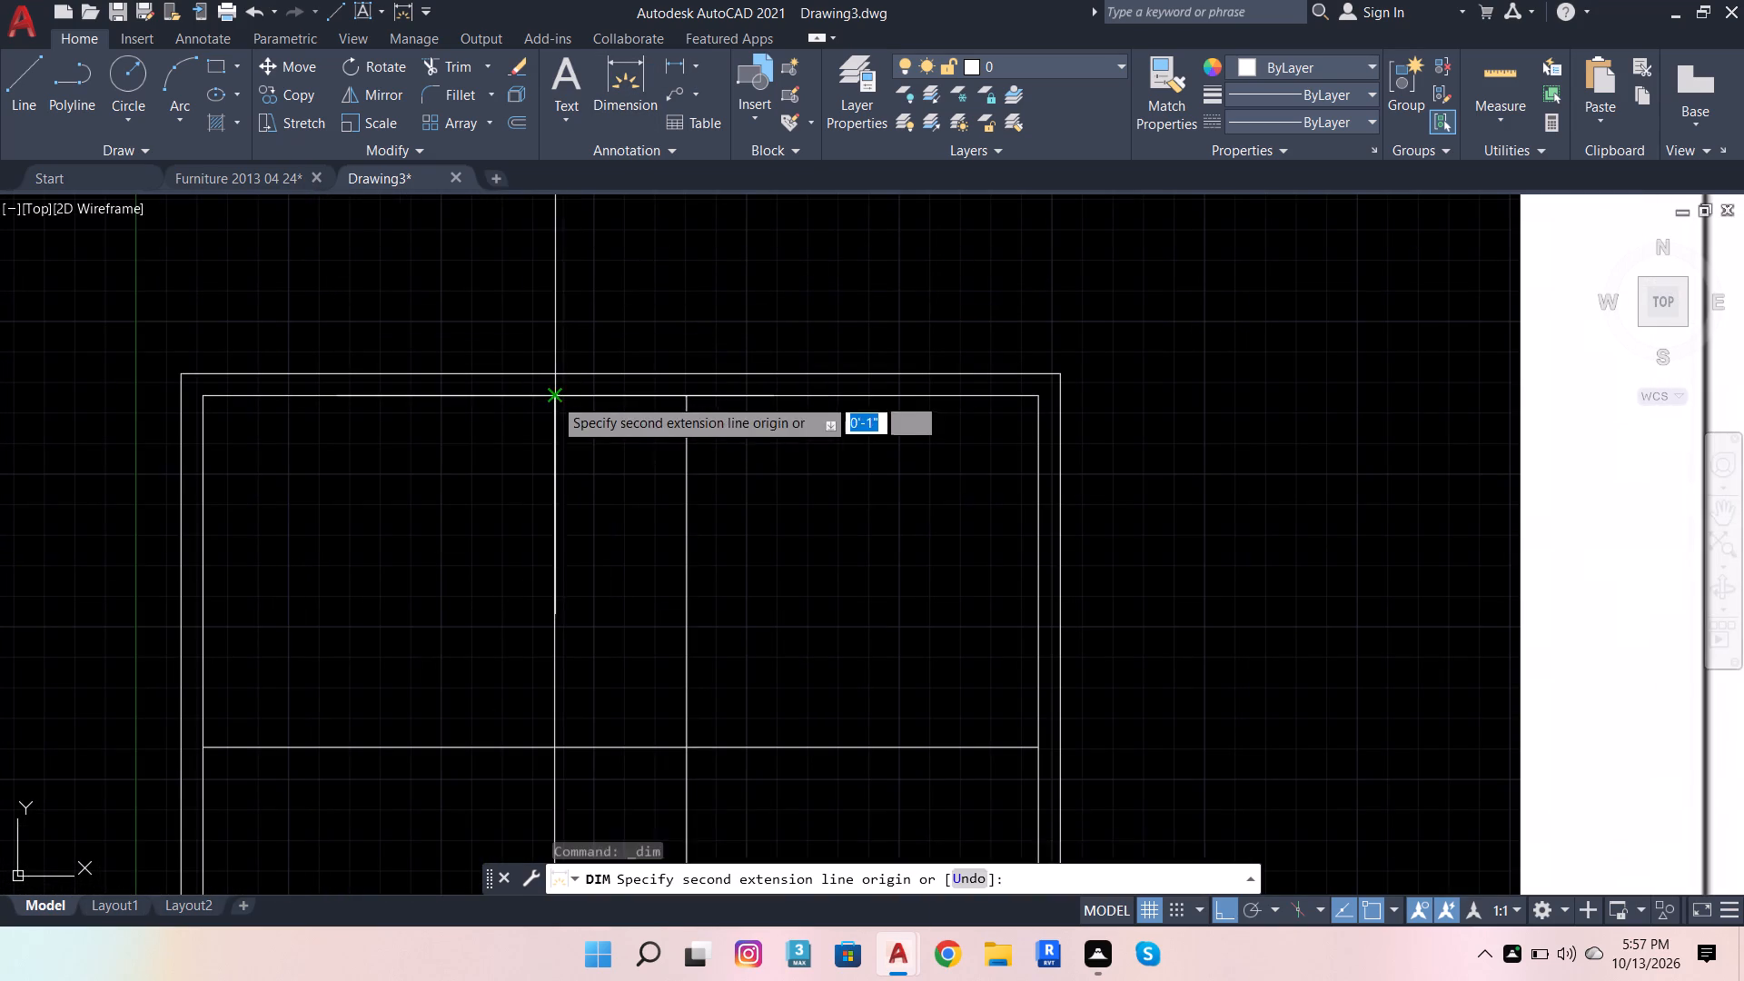
click(690, 394)
click(688, 282)
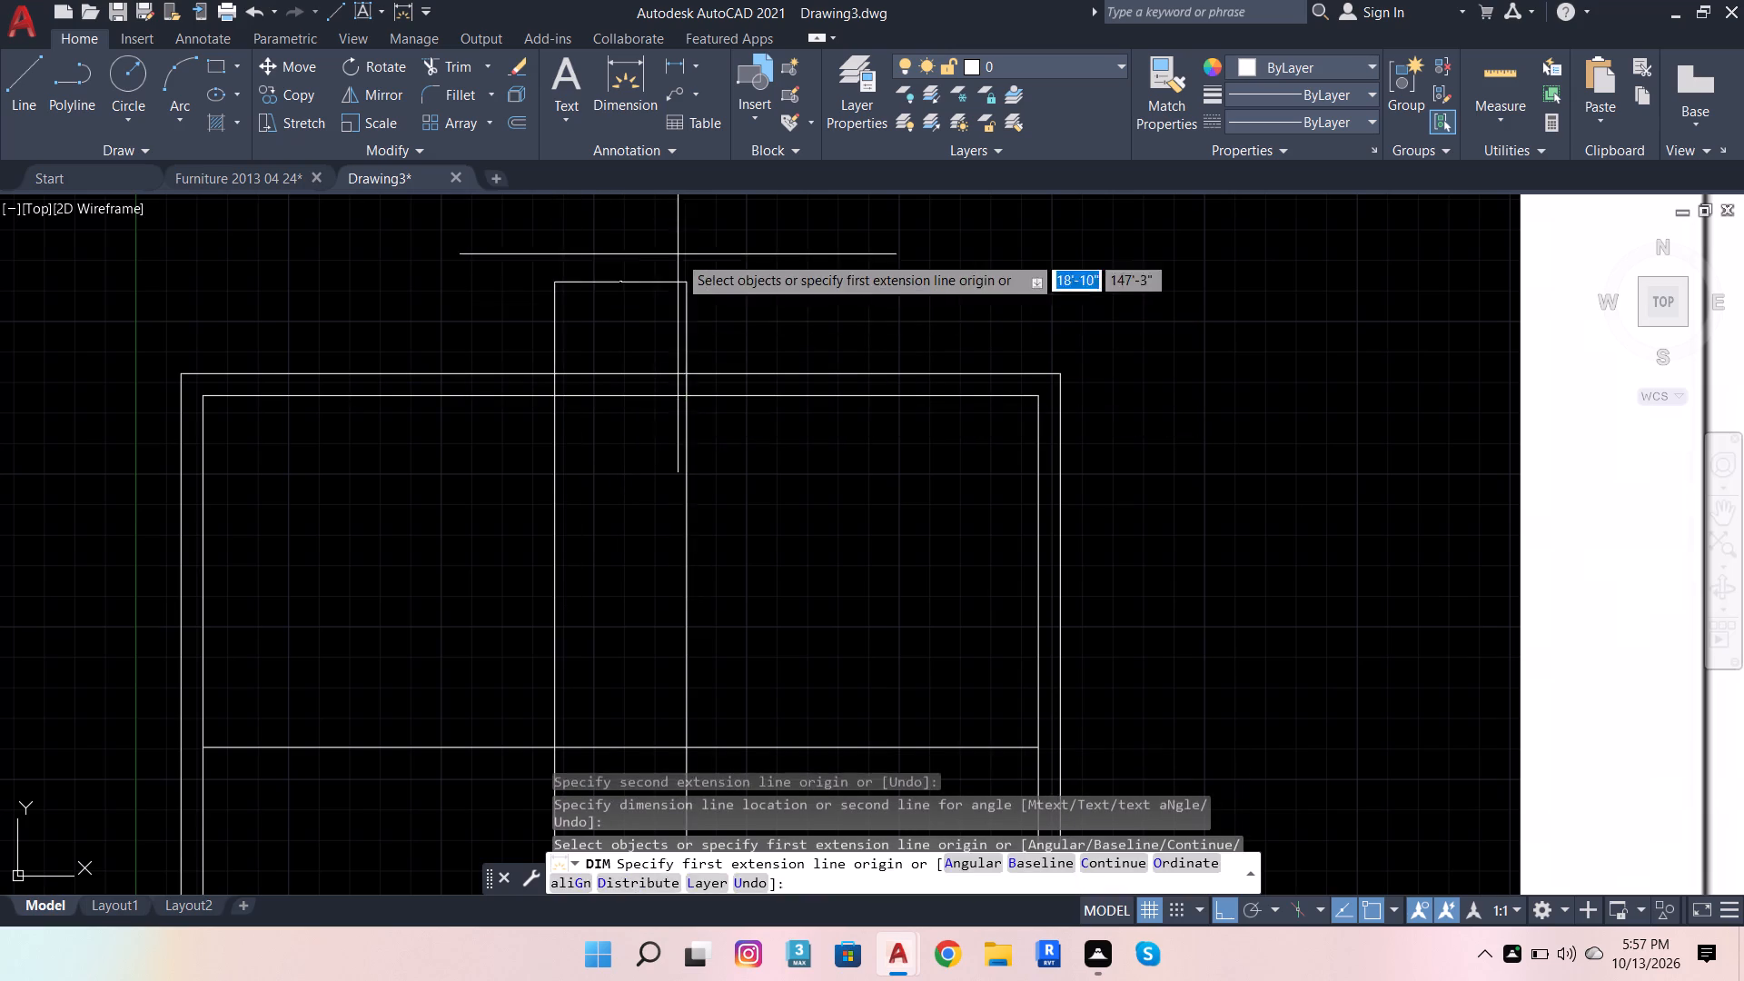
scroll(658, 228, up, 4)
scroll(486, 596, up, 3)
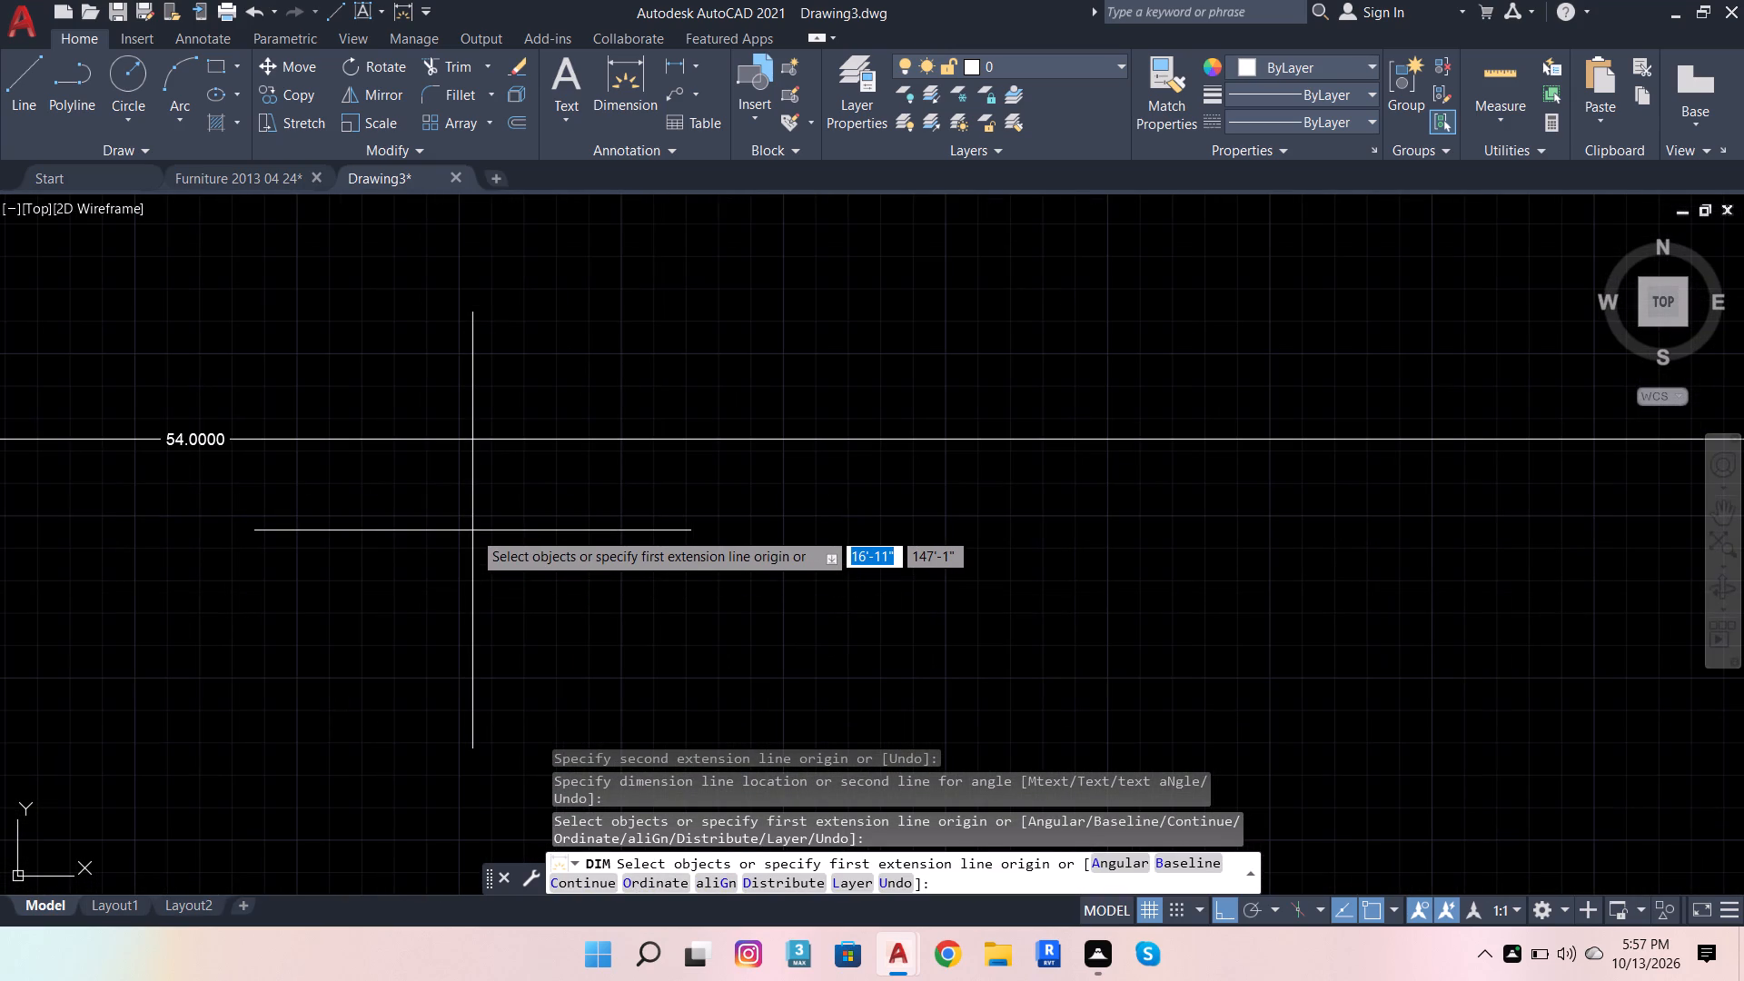
key(Escape)
key(Escape)
key(Escape)
key(Escape)
key(Escape)
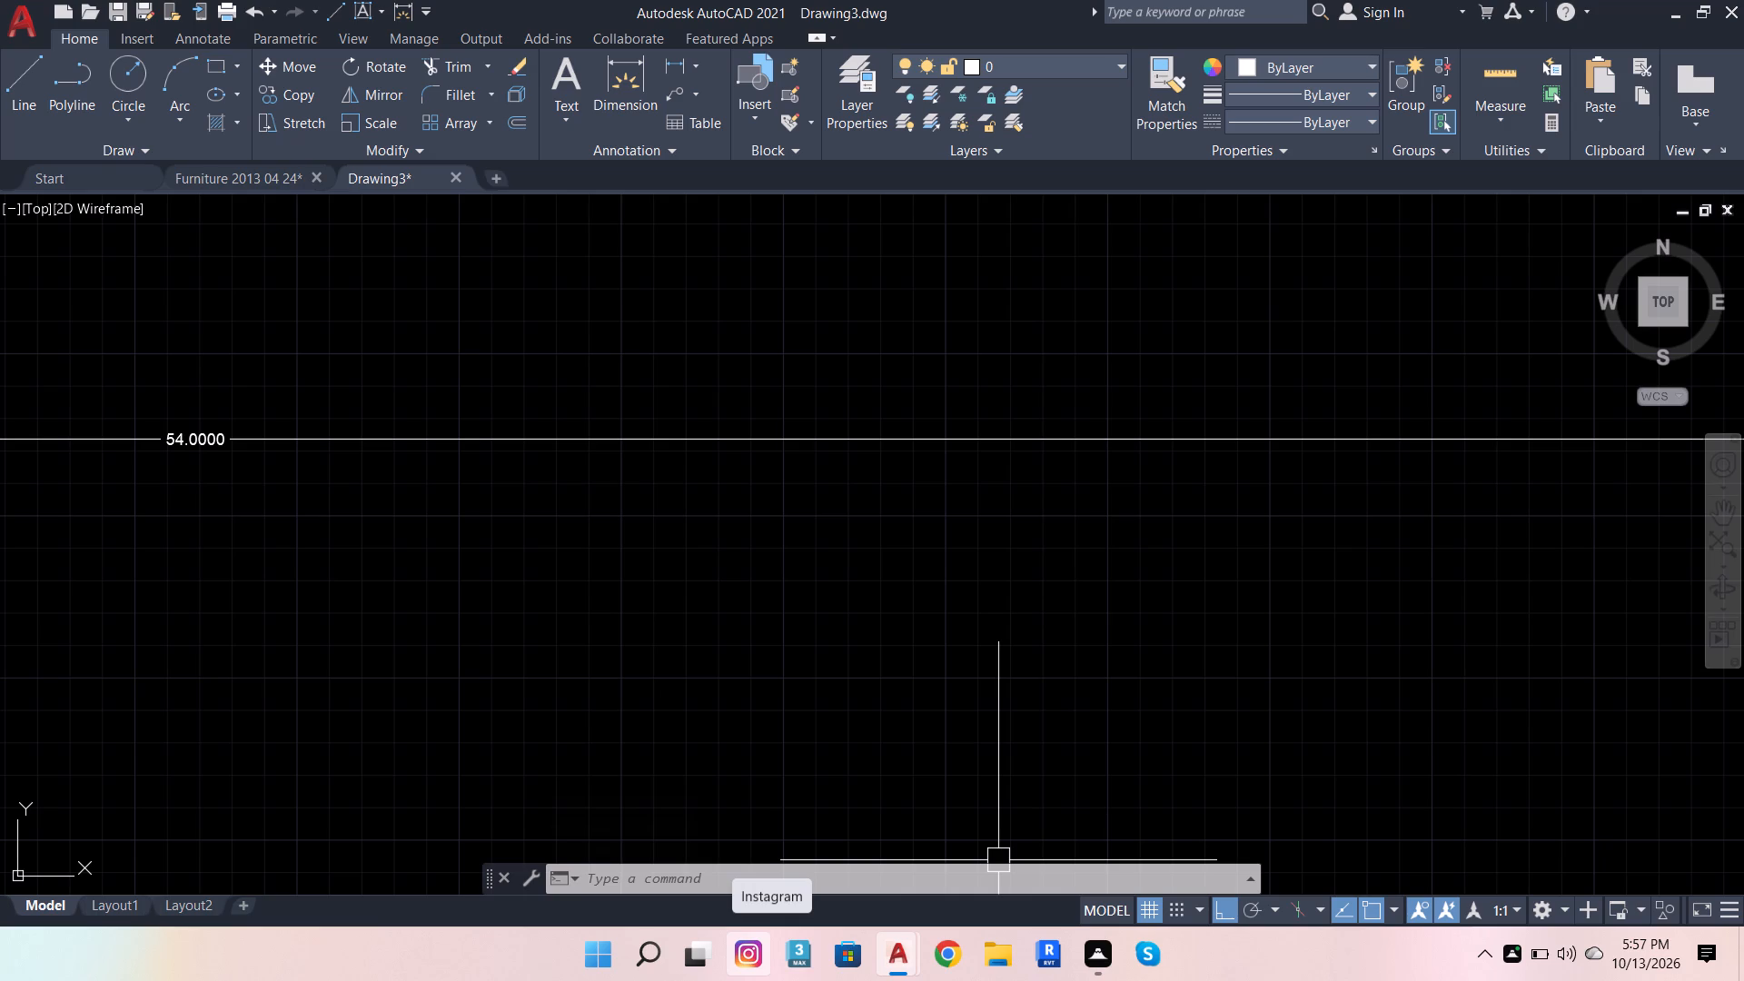
scroll(834, 733, down, 3)
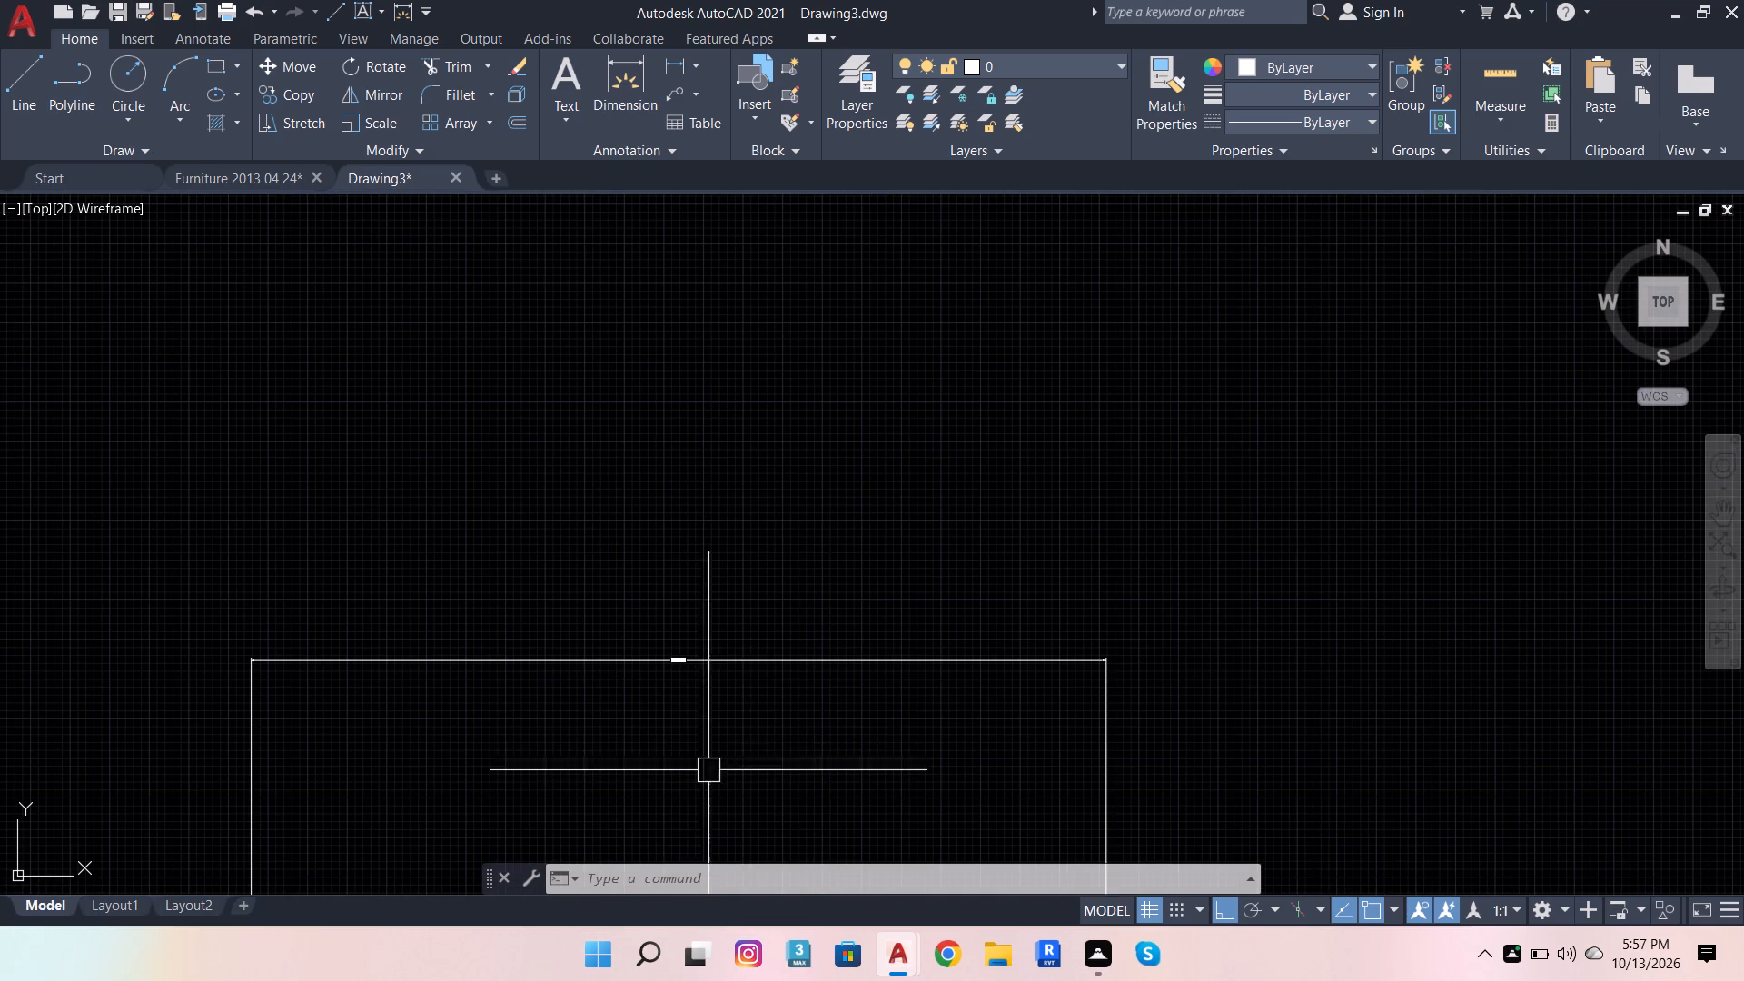
key(Escape)
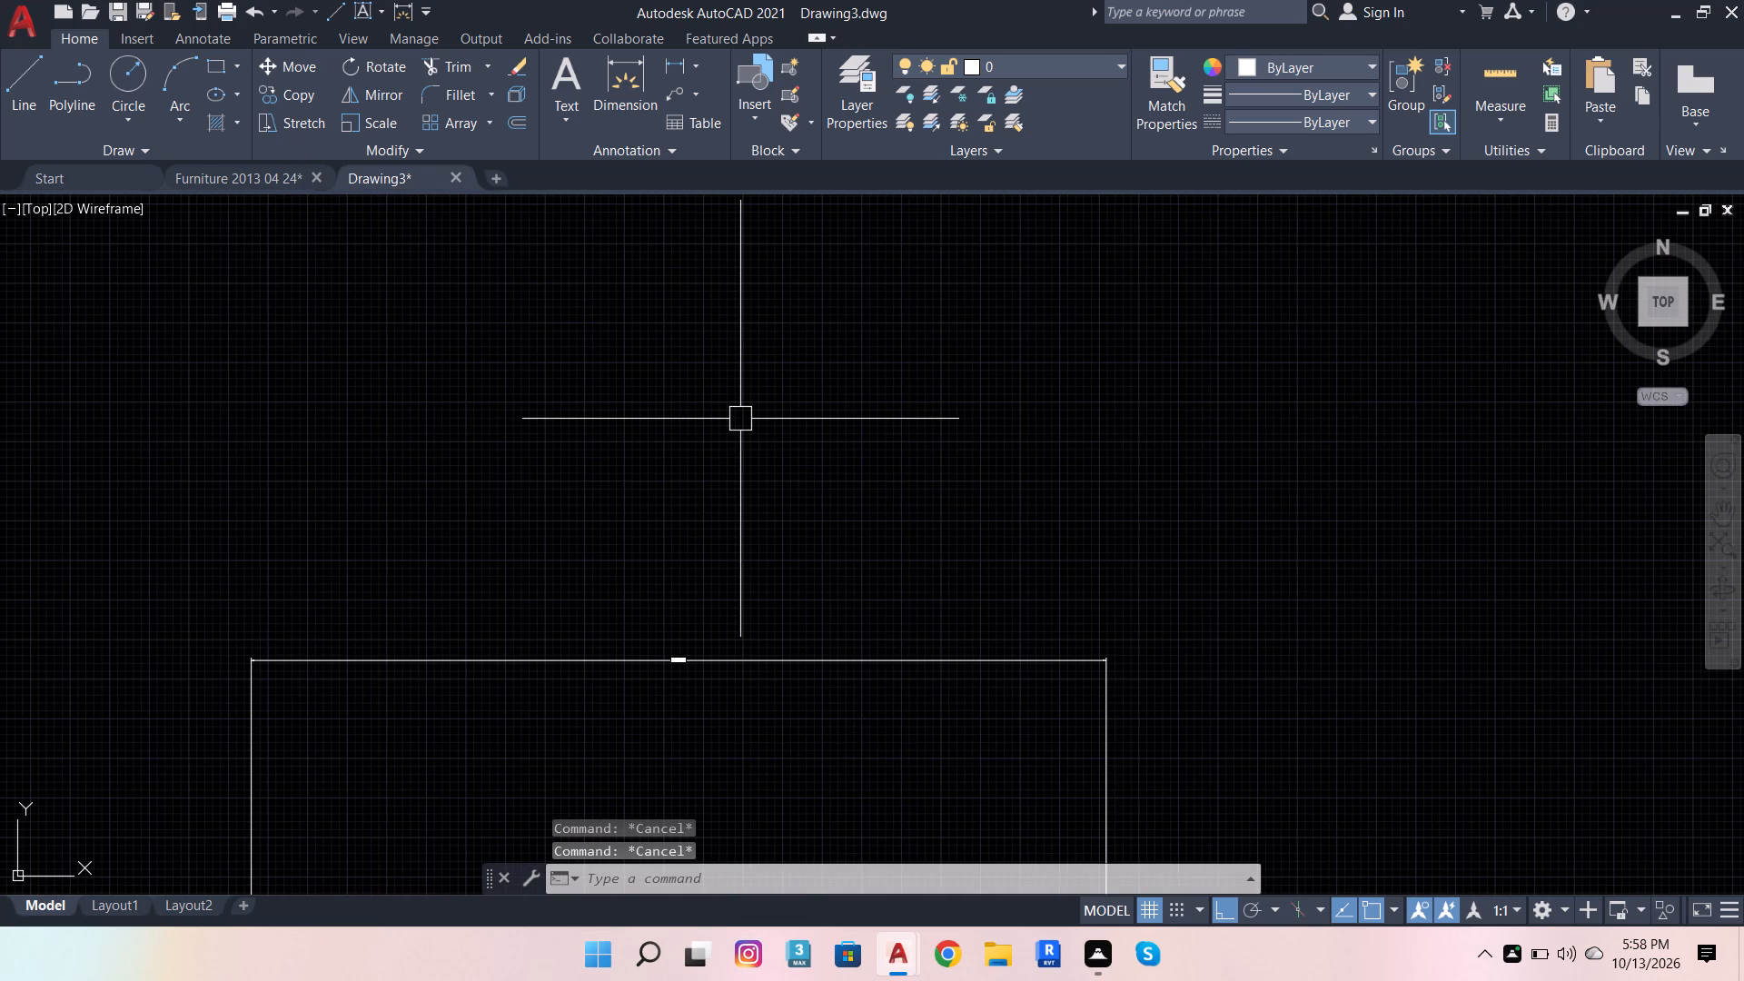
Open the Standard dimension style for modification and set its primary units to Architectural format with 0'-0" precision.
text(DIM)
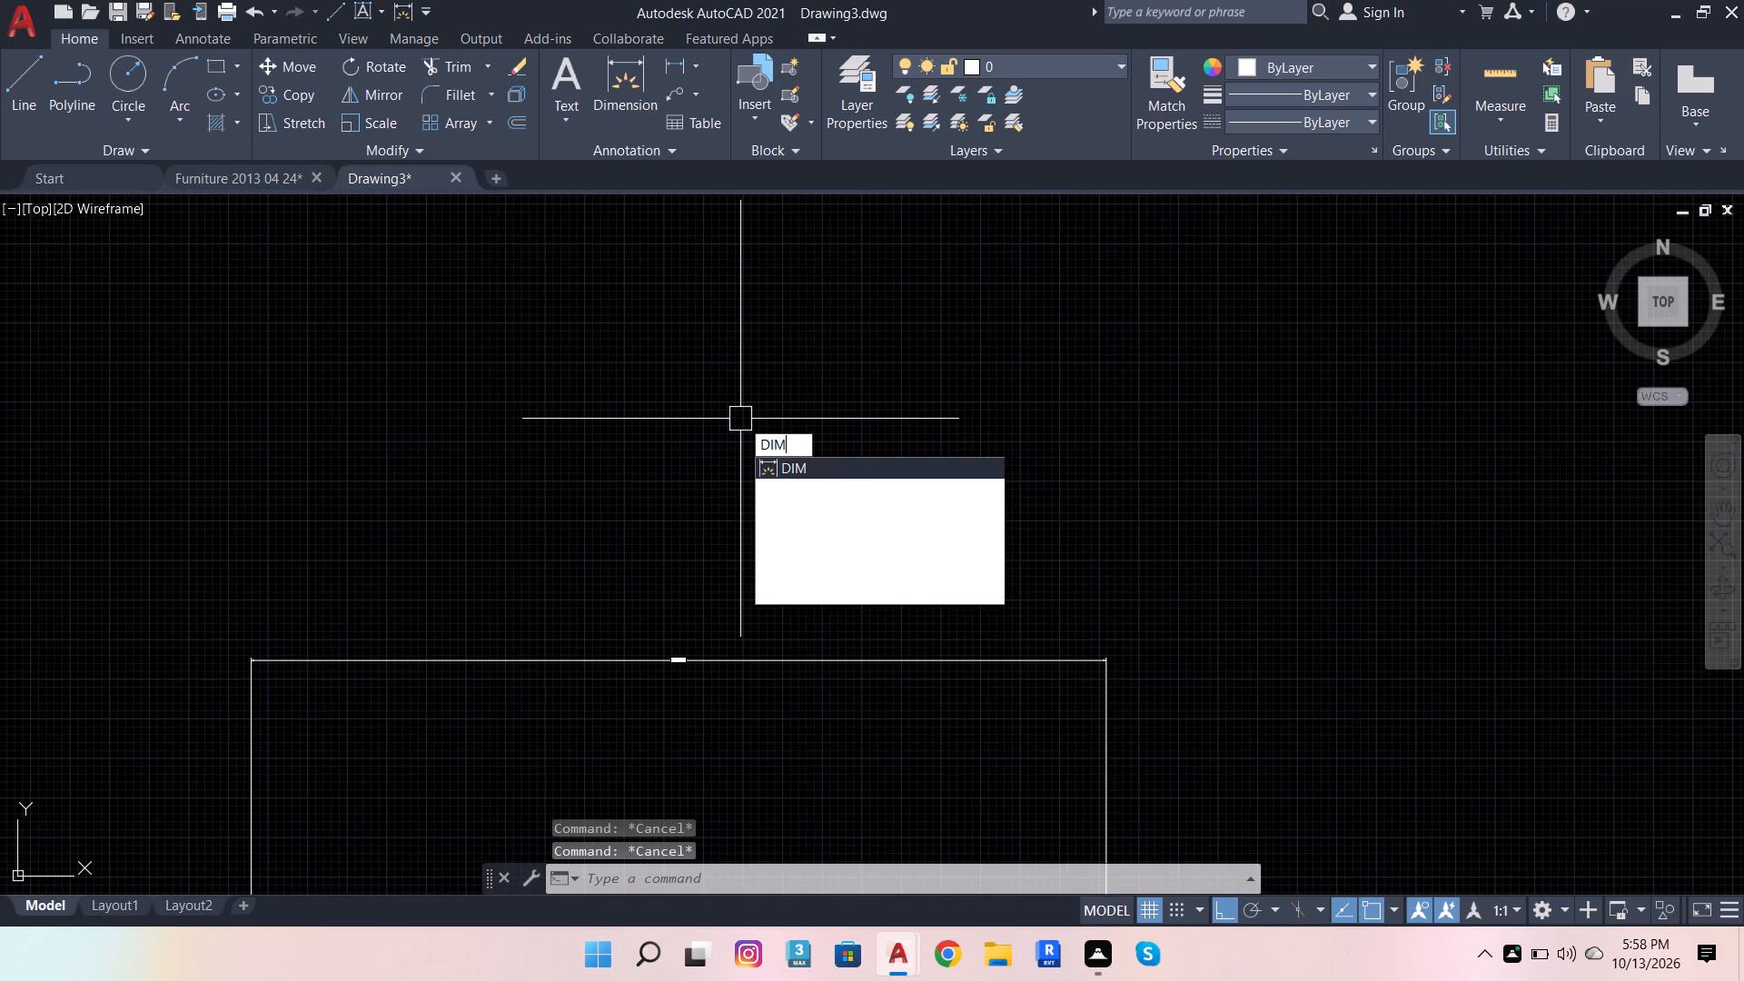
click(814, 482)
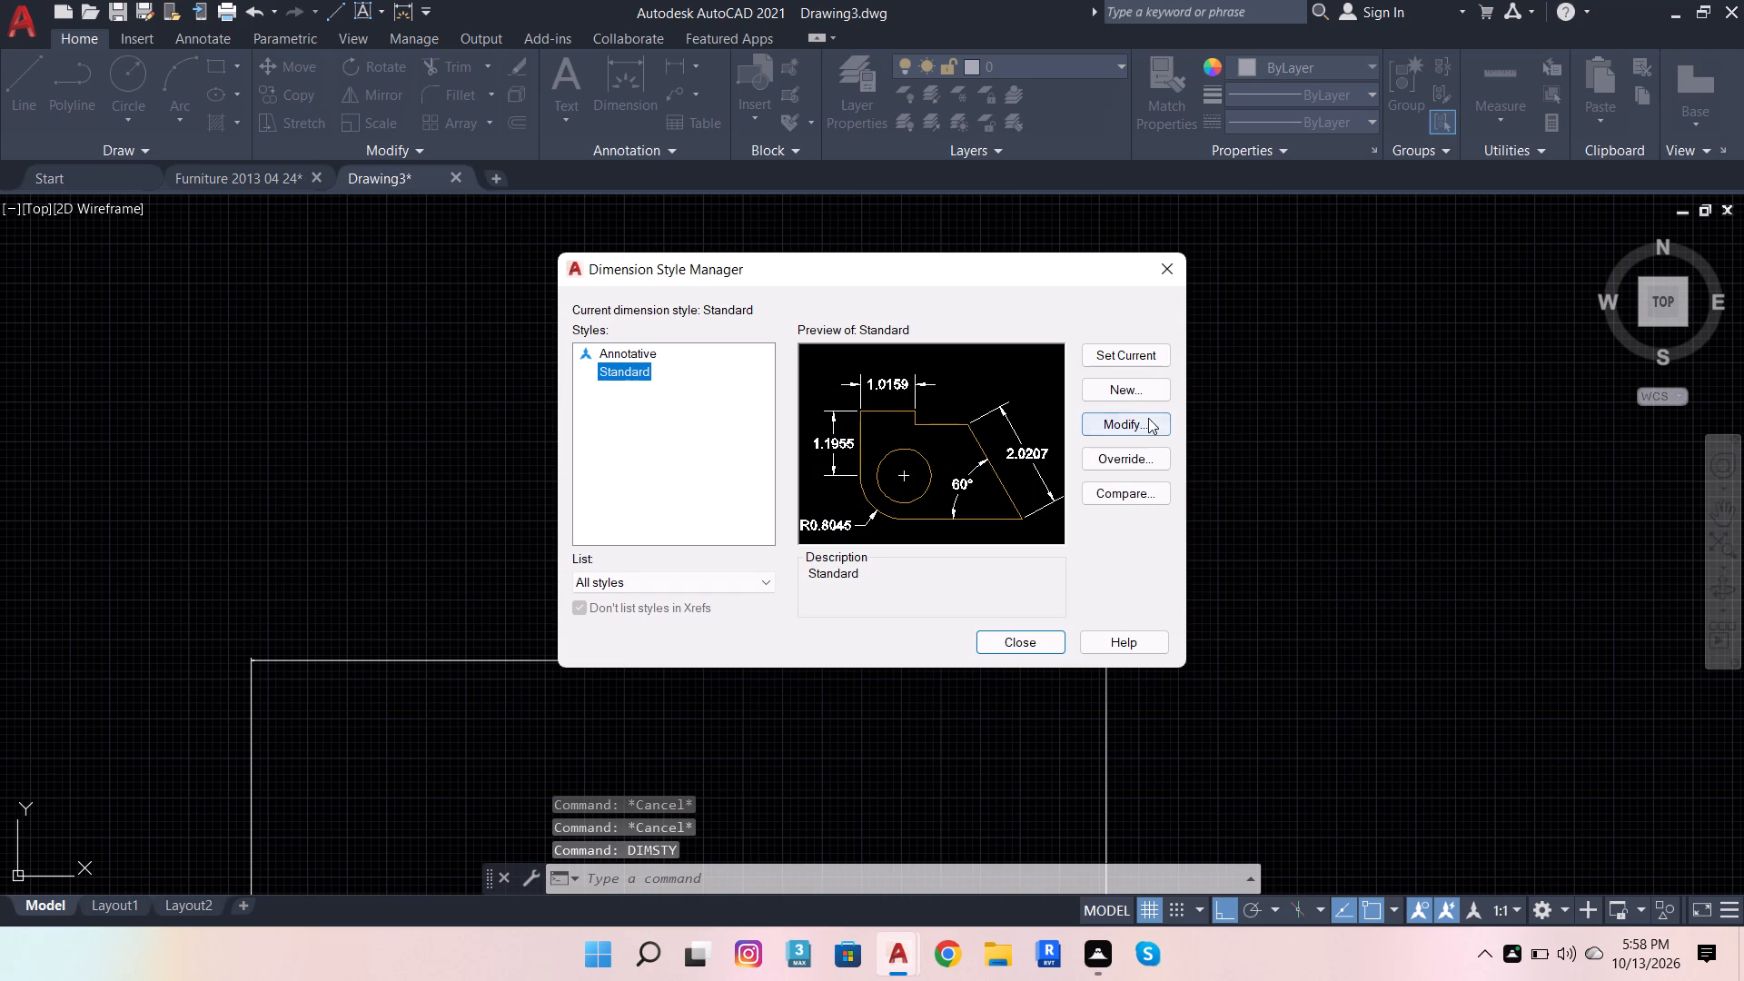
click(1148, 424)
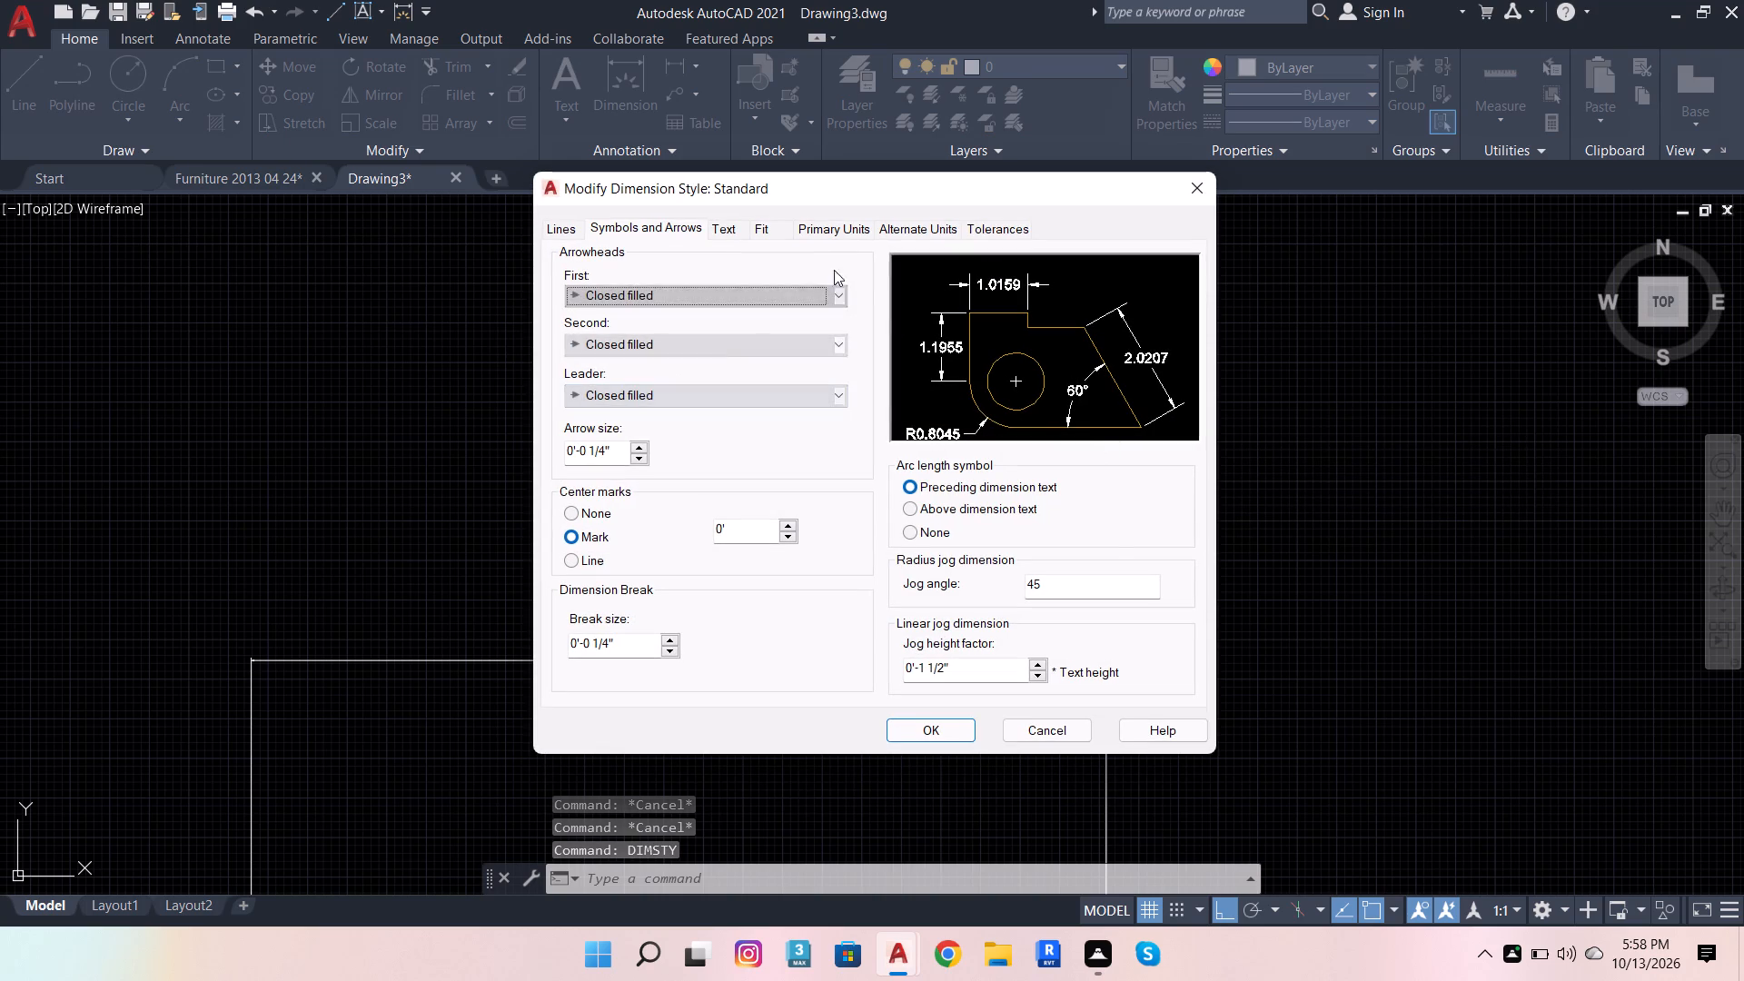
click(857, 234)
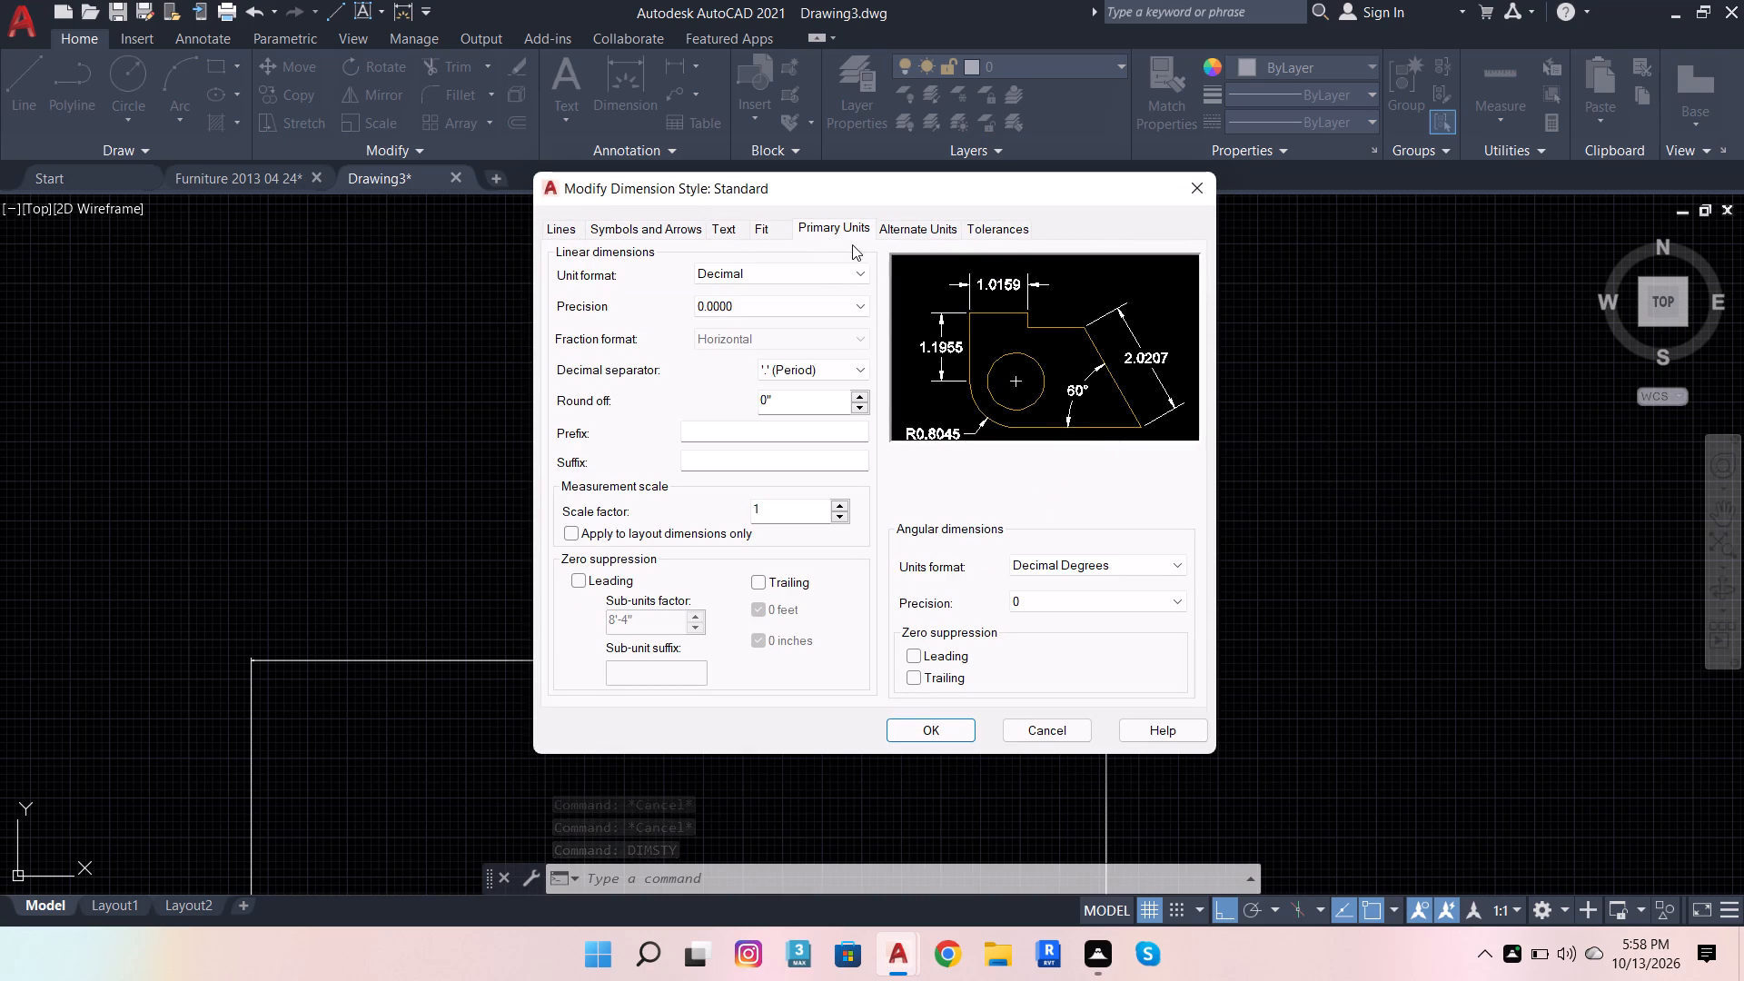
click(811, 272)
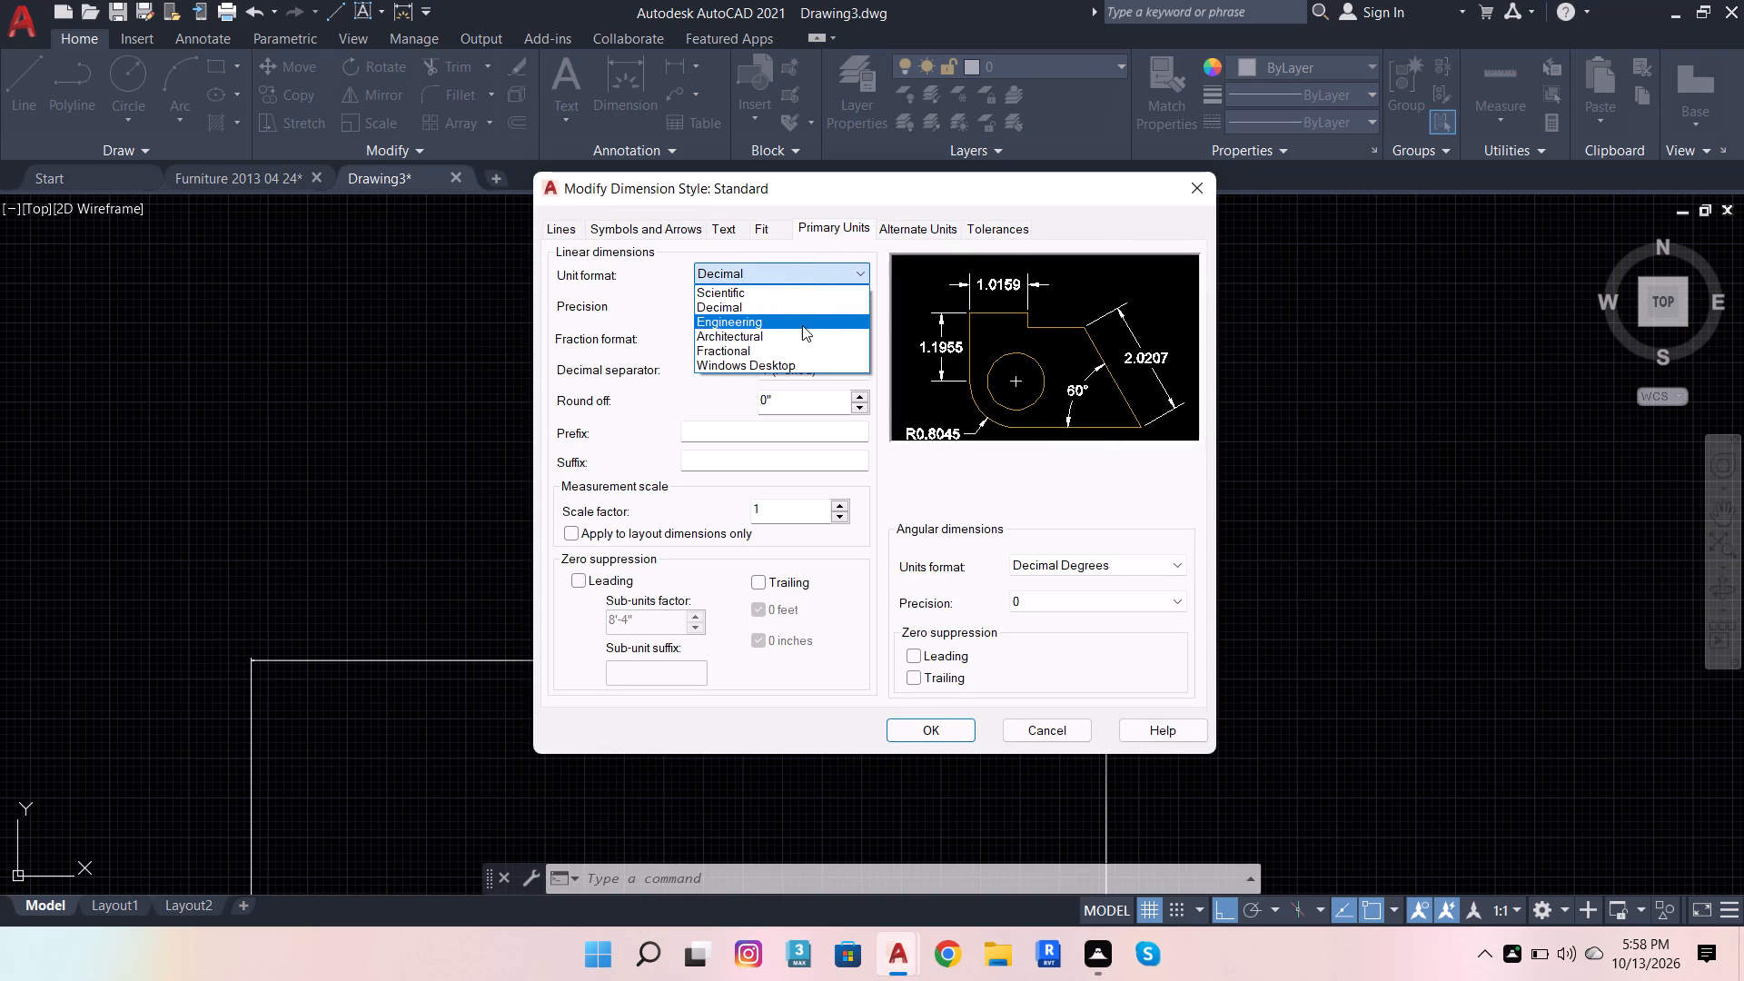
click(801, 330)
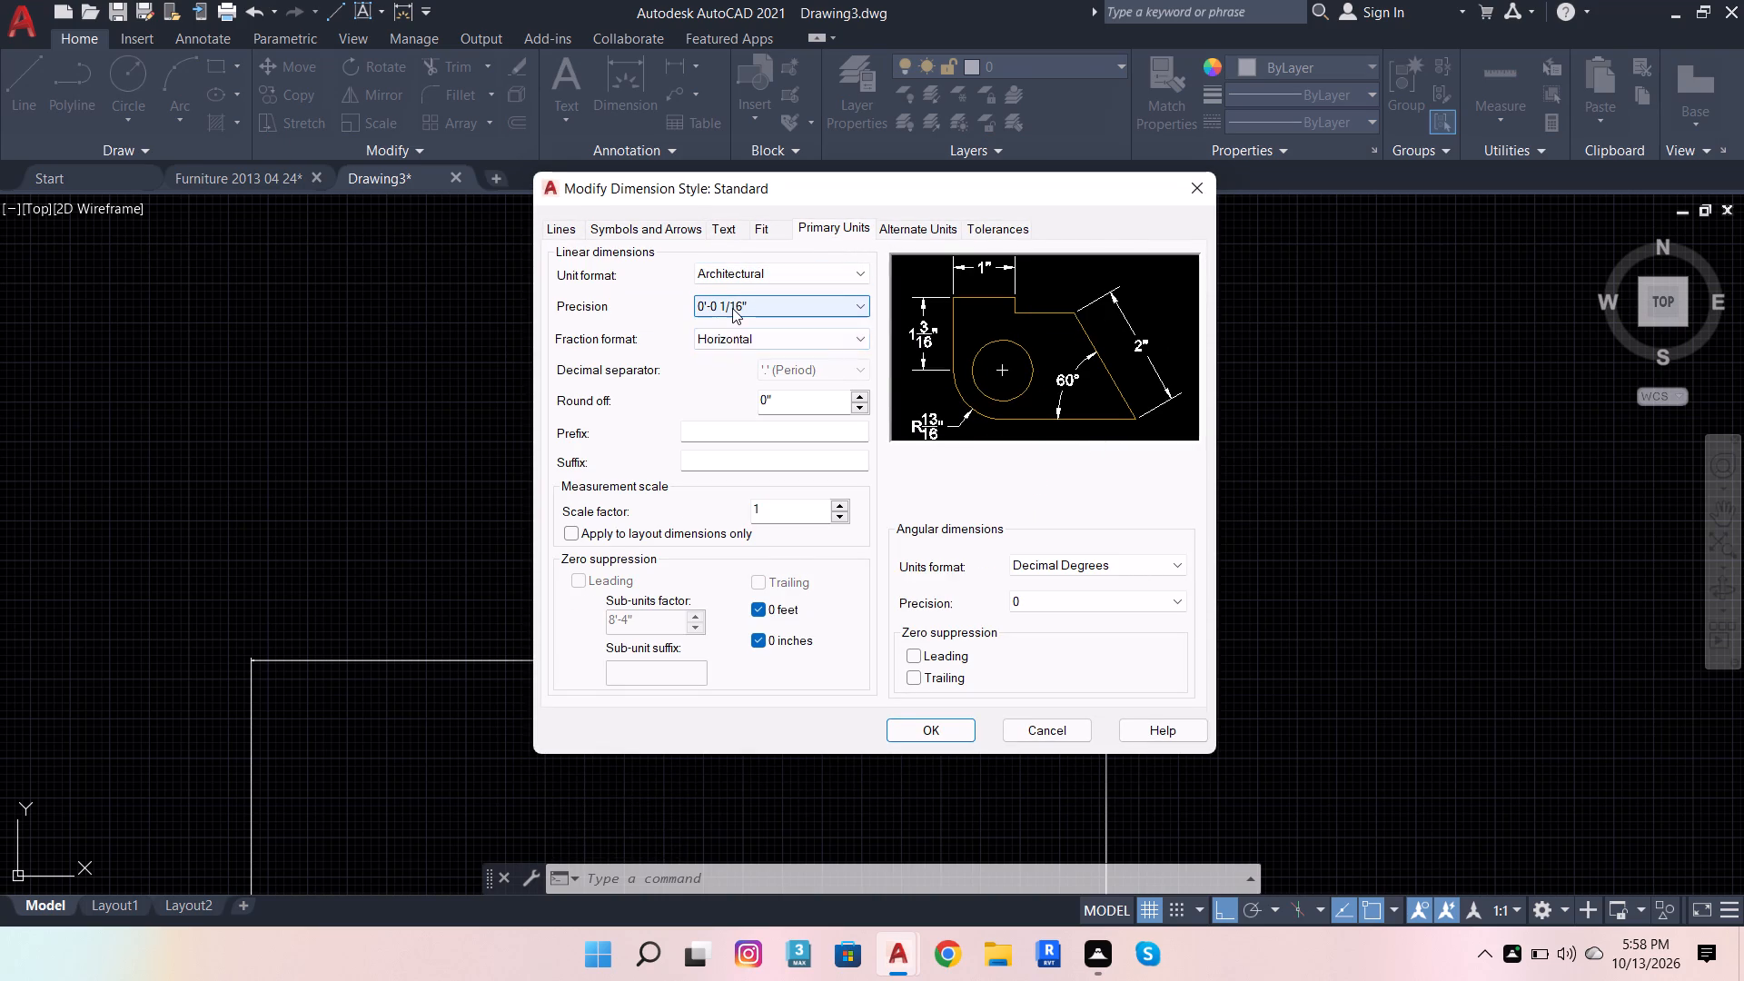
click(732, 308)
click(738, 324)
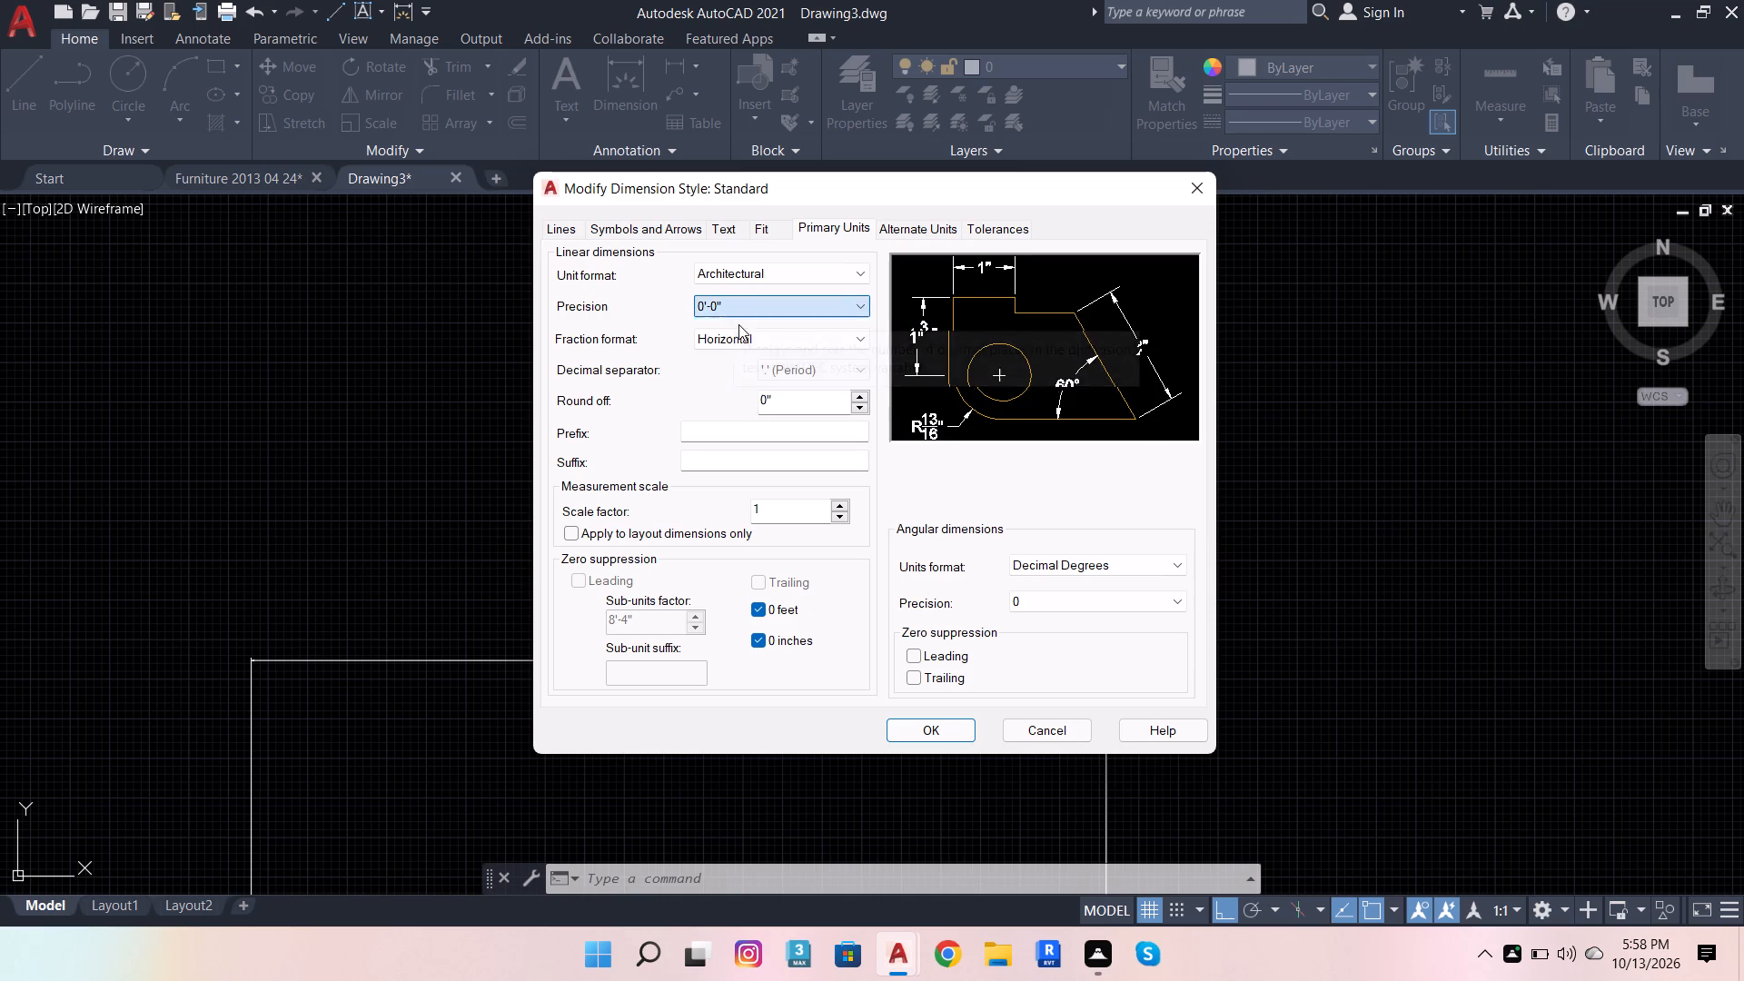
Set the dimension text height to 6" in the Standard dimension style.
click(724, 234)
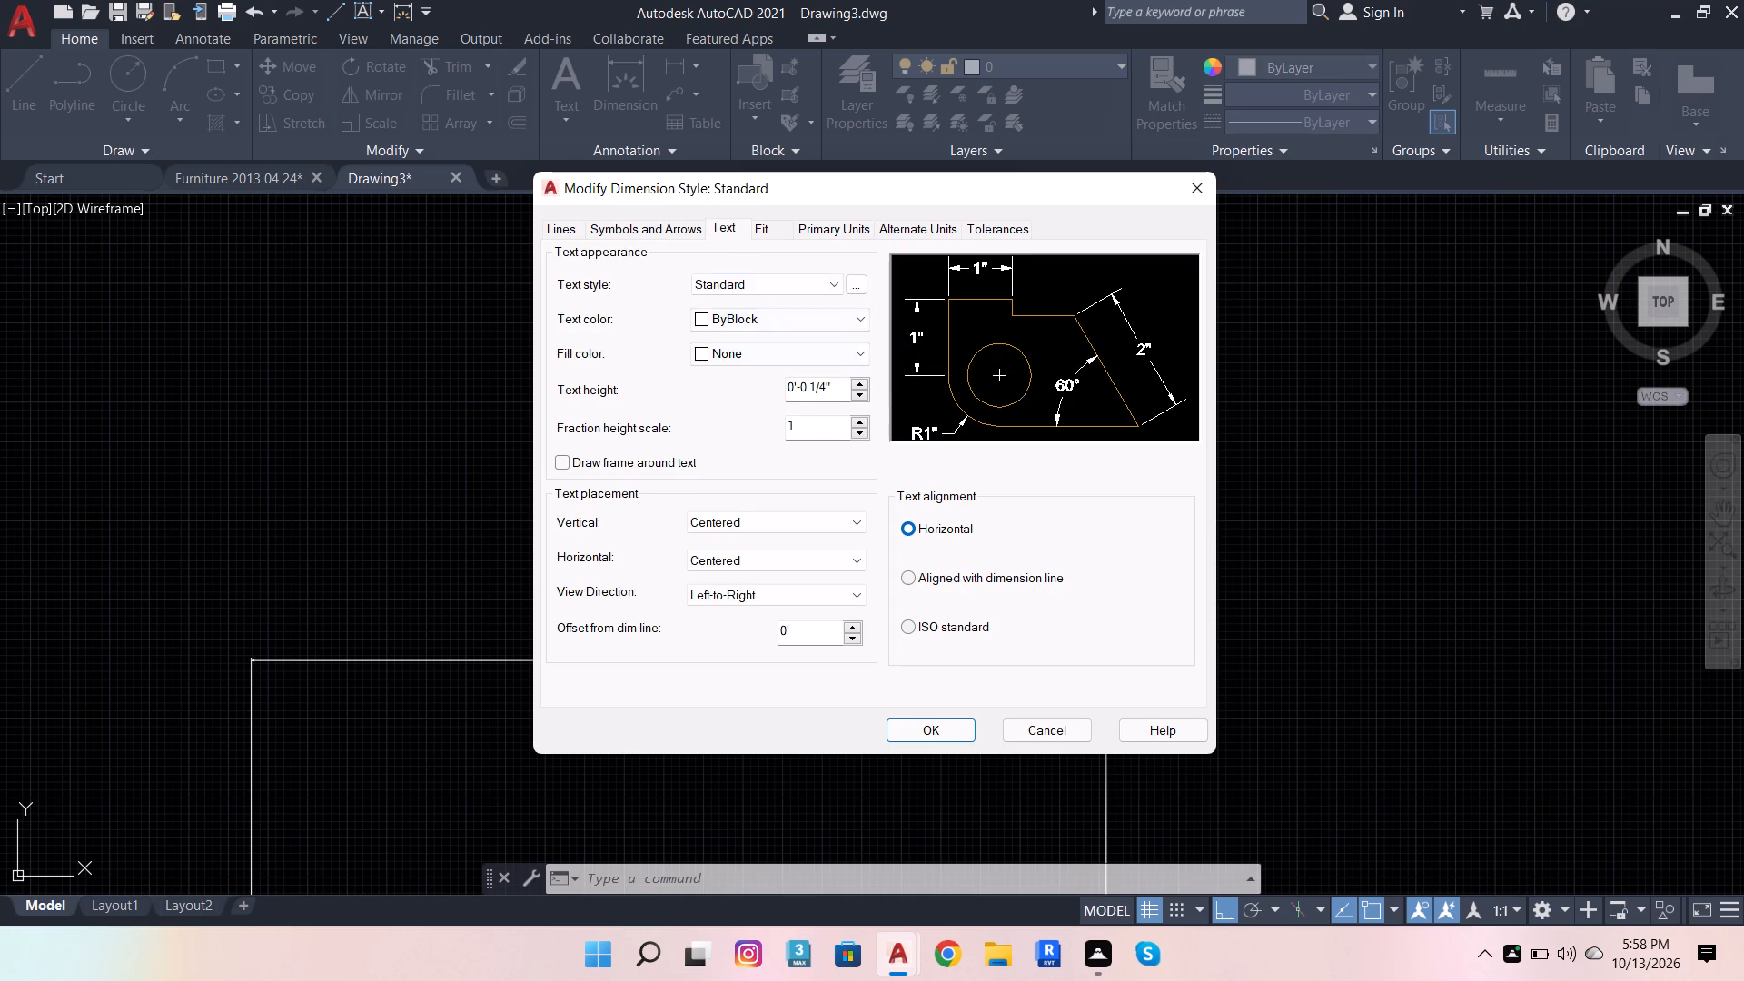
drag(836, 384, 773, 391)
key(6)
key(Return)
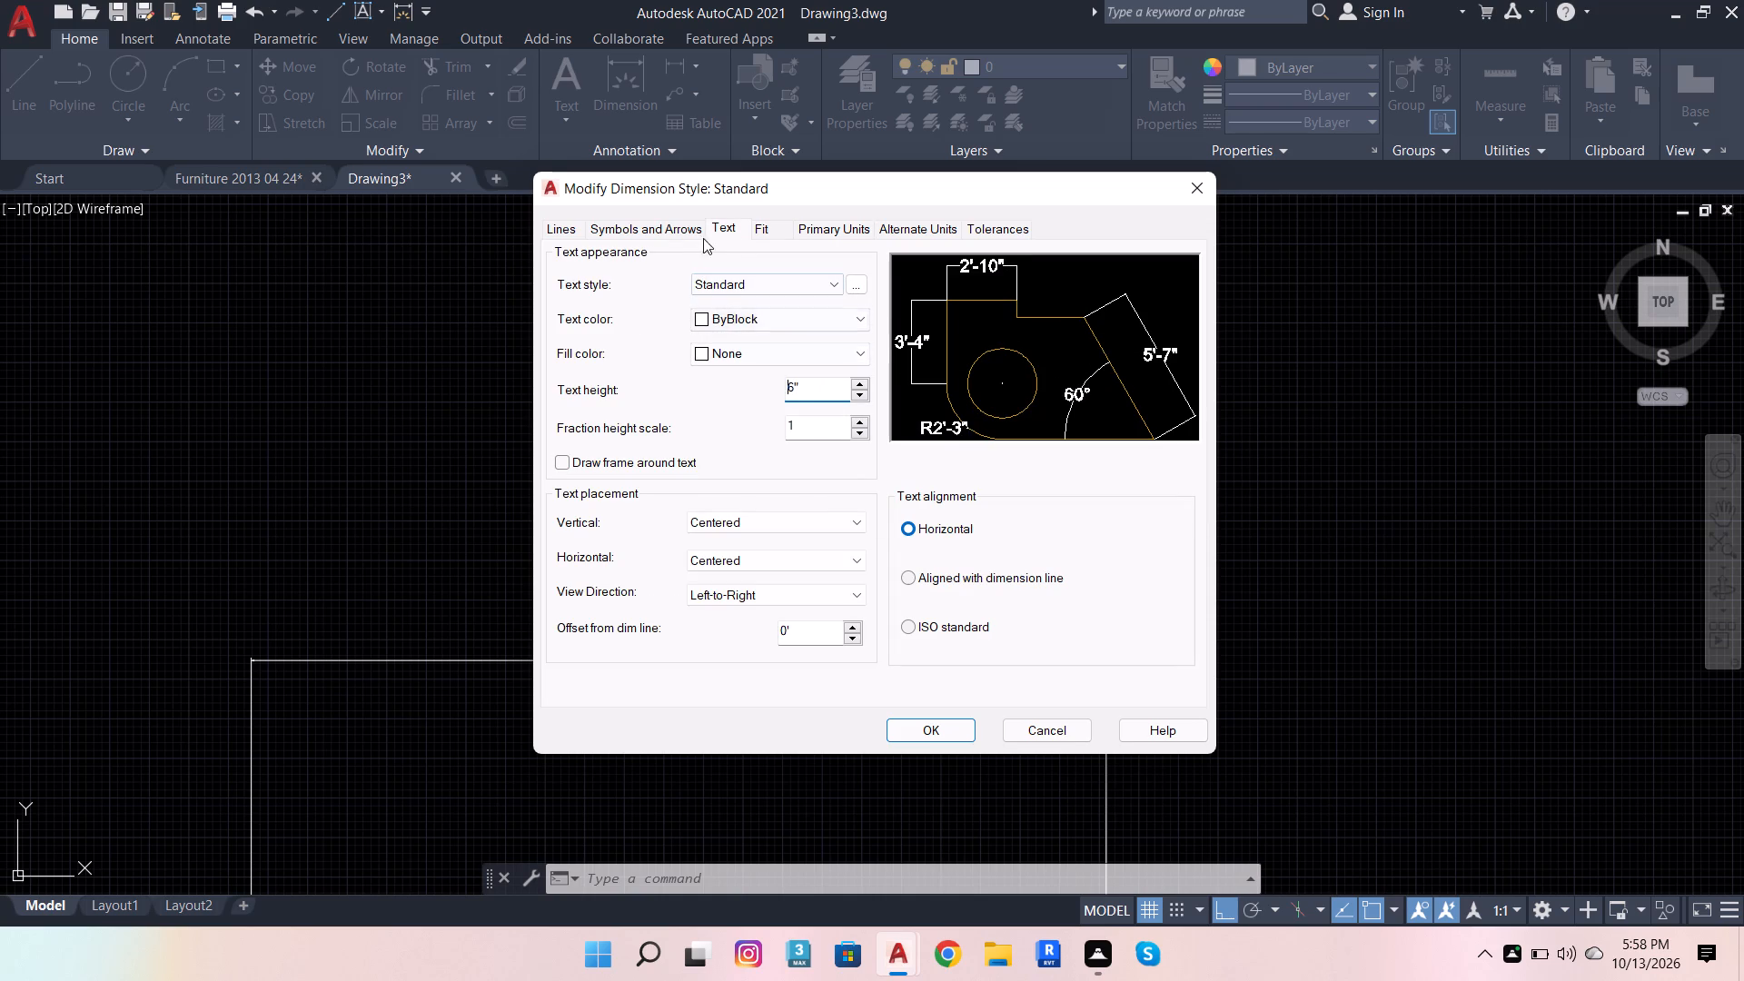
Set the first, second and leader arrowheads to Architectural tick with a 2" arrow size, and make the Standard style current.
click(683, 224)
click(699, 292)
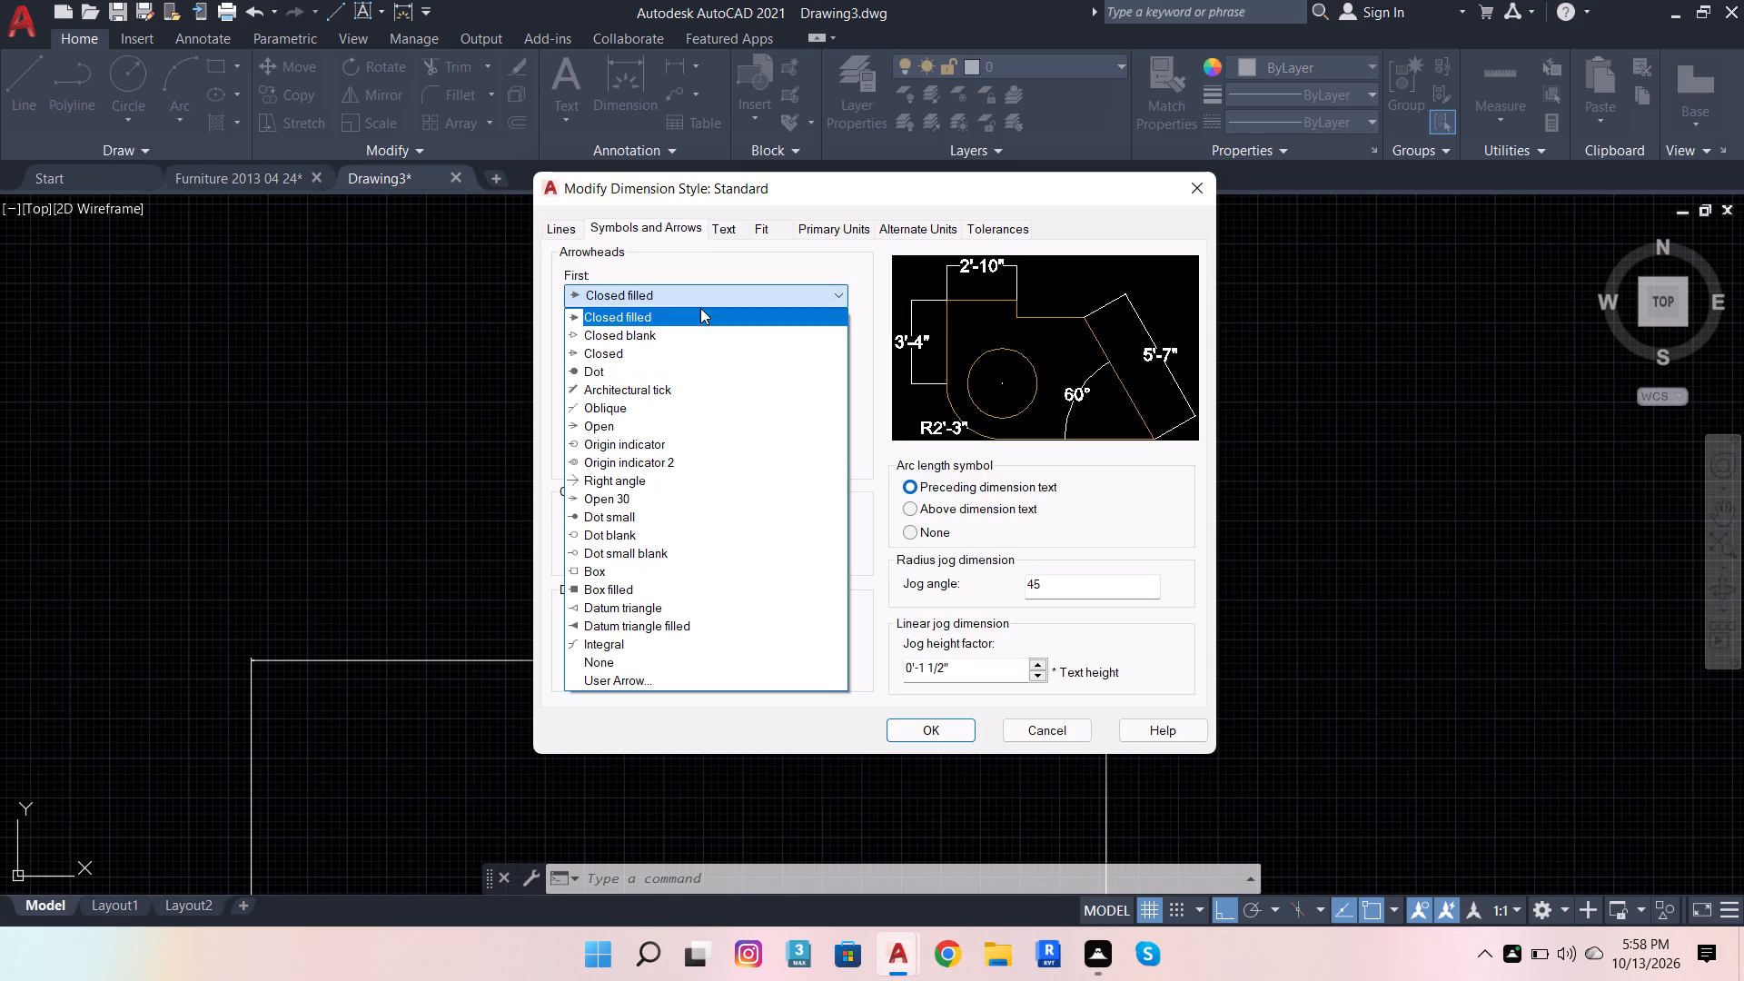
scroll(827, 315, down, 4)
scroll(606, 492, down, 4)
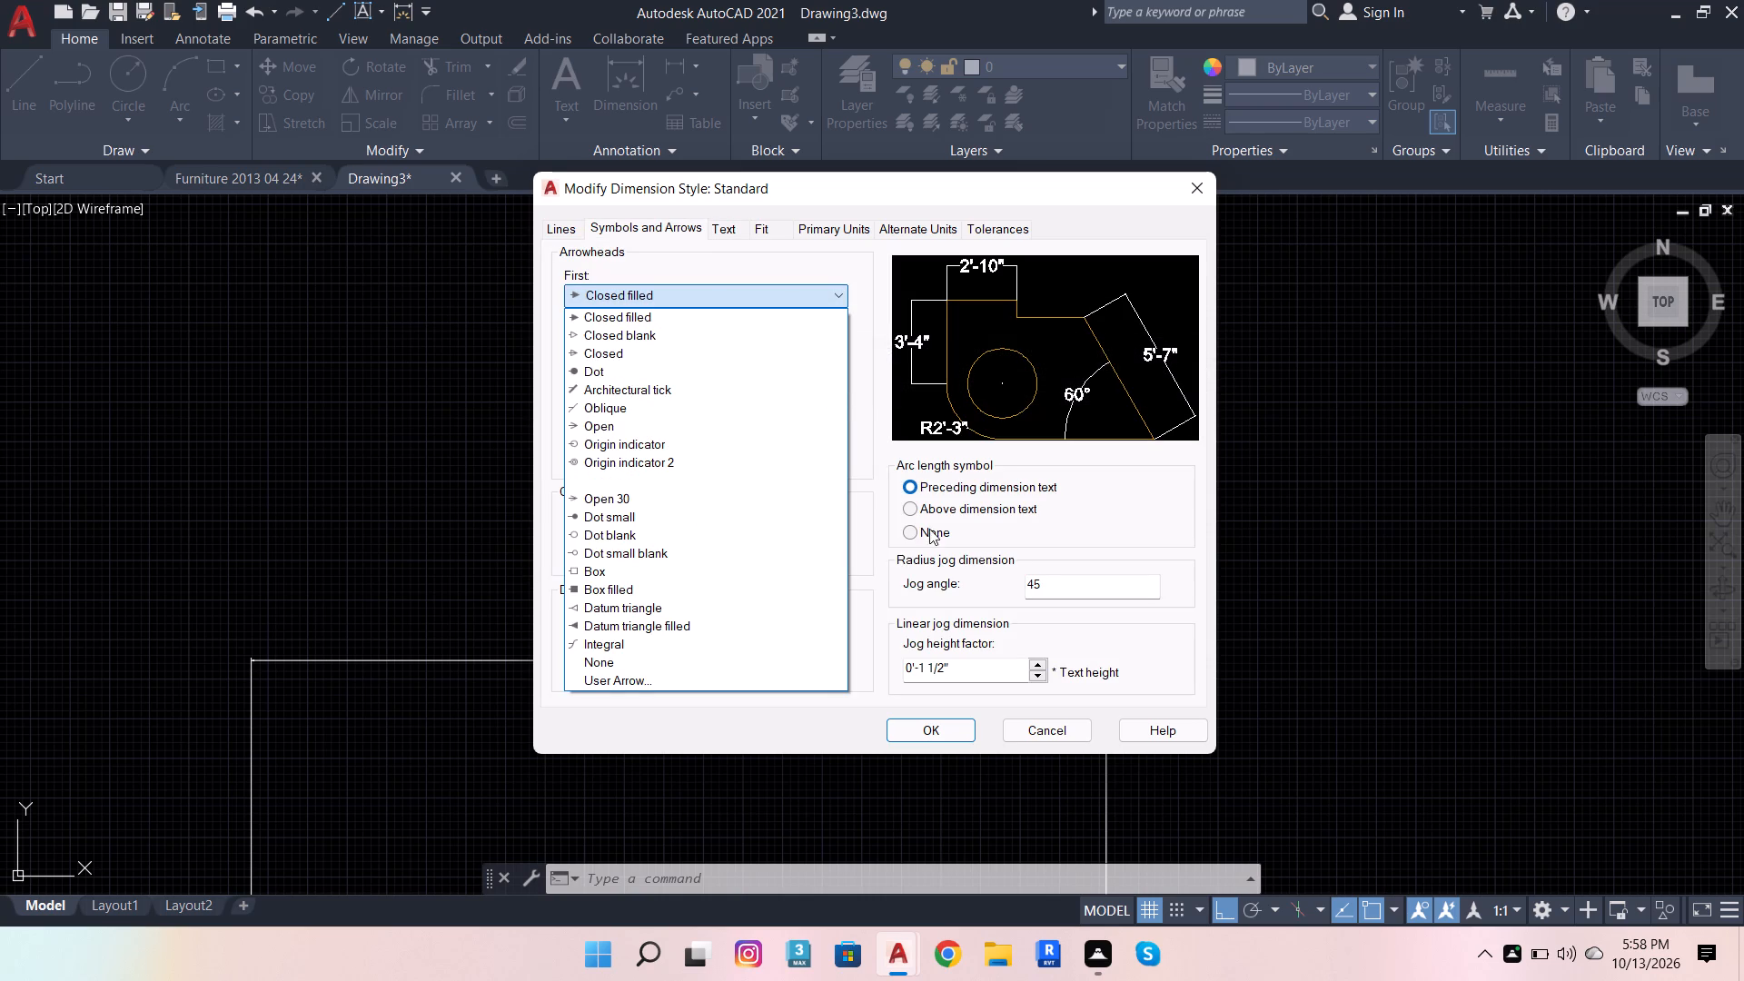
scroll(1353, 573, down, 3)
scroll(904, 711, down, 4)
click(707, 391)
click(710, 402)
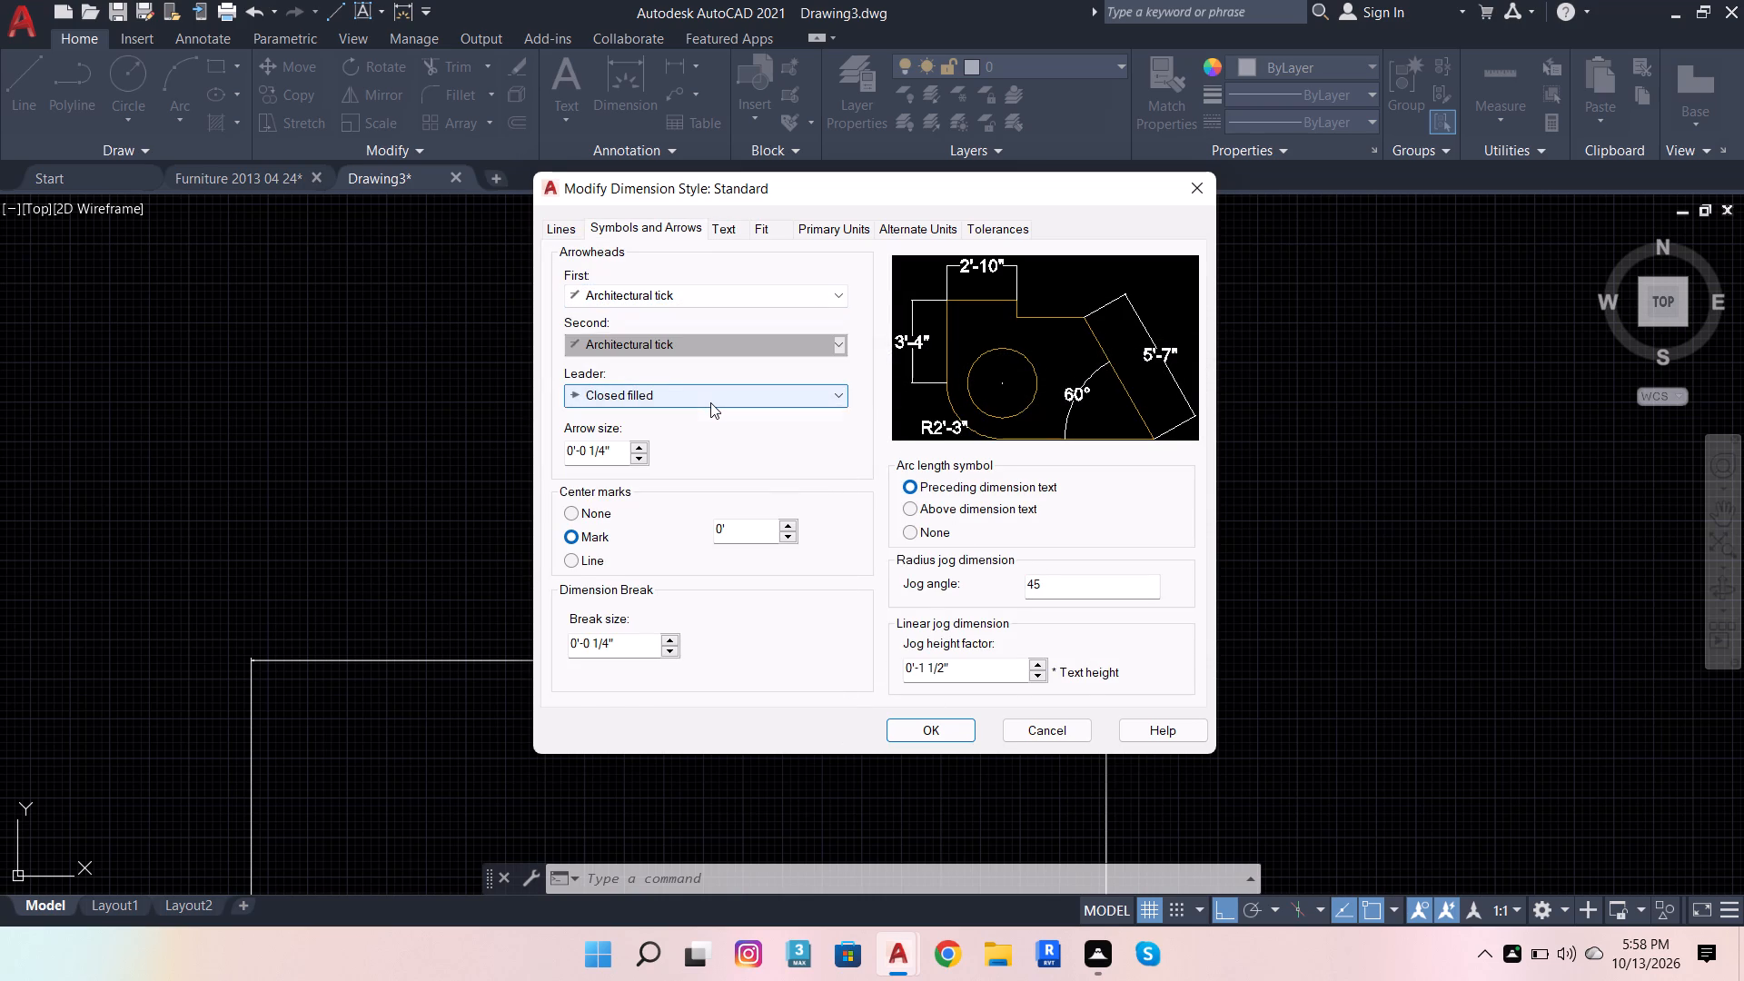
click(679, 487)
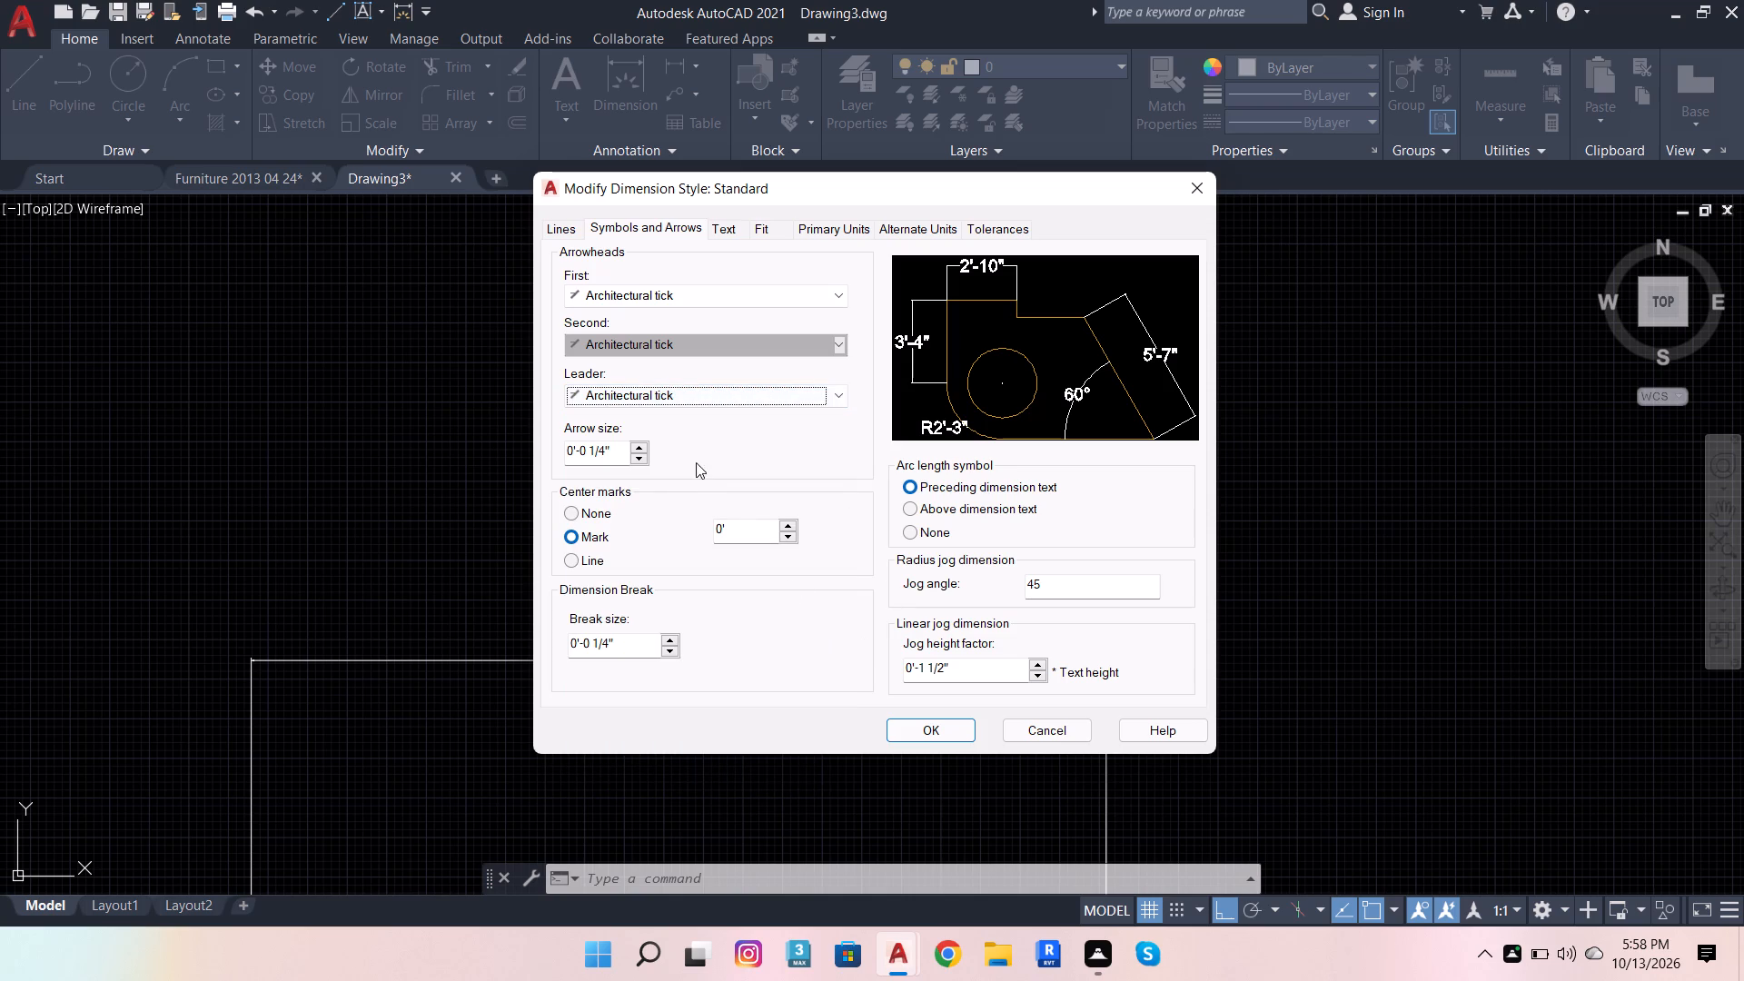
drag(609, 444, 352, 465)
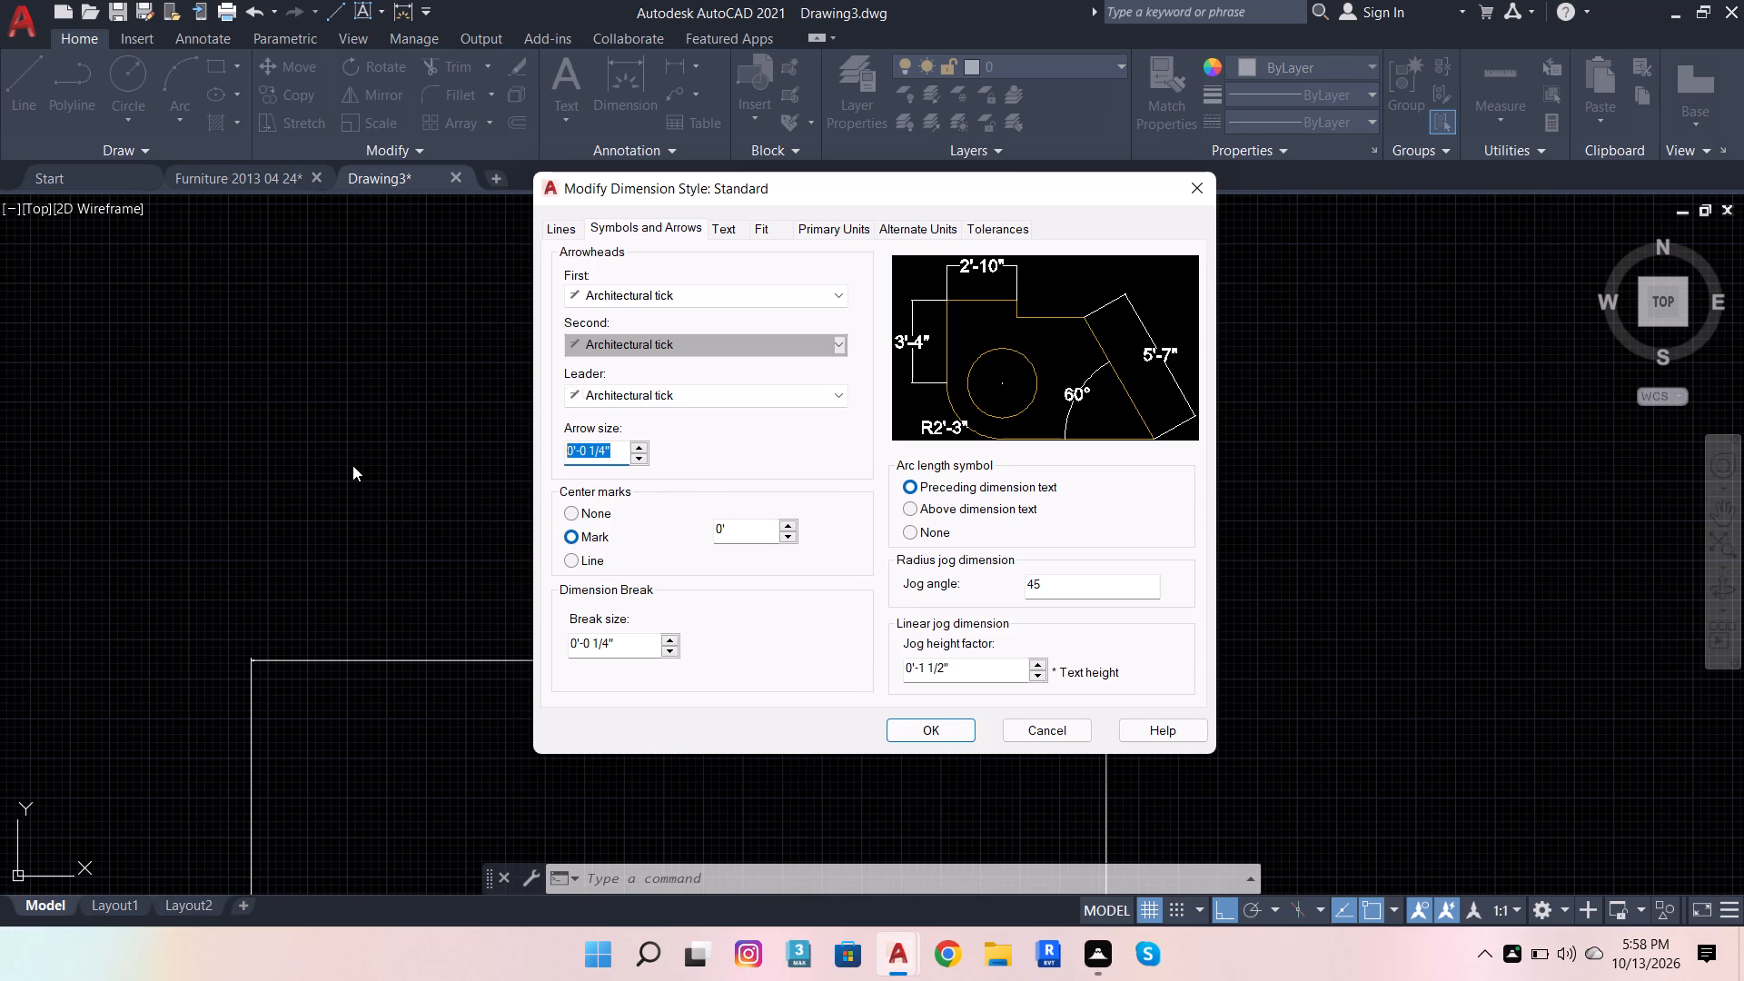
key(2)
key(Return)
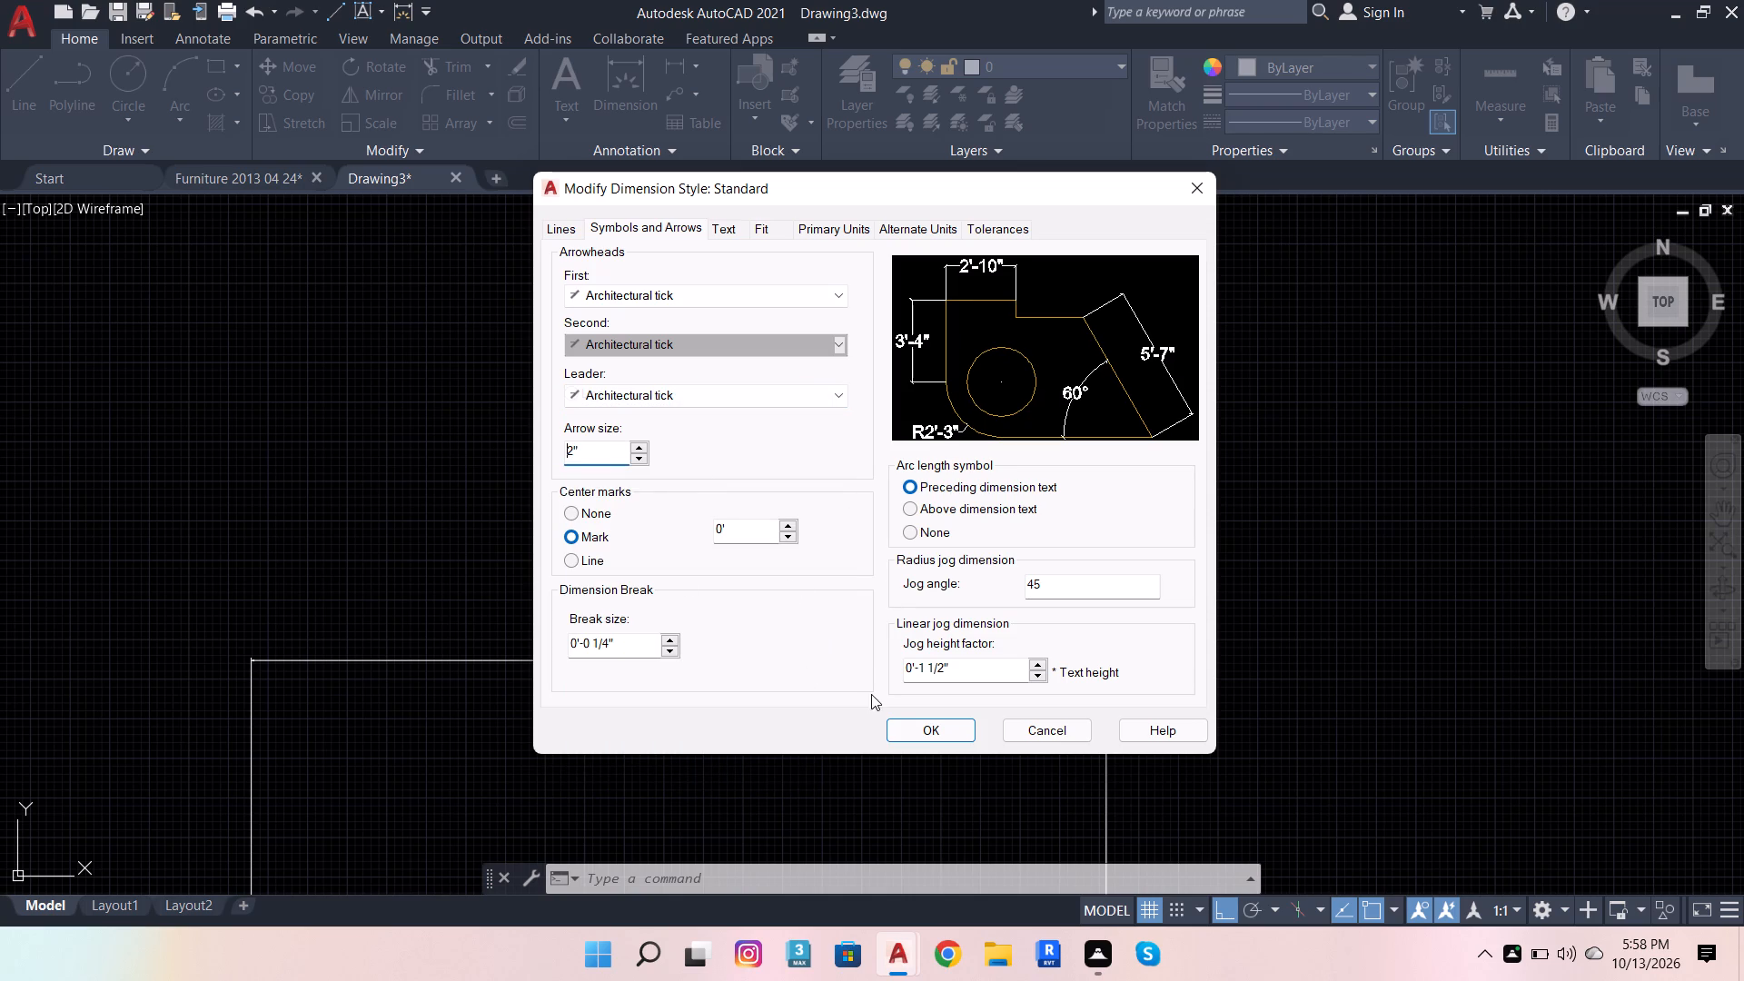
click(902, 732)
click(1150, 347)
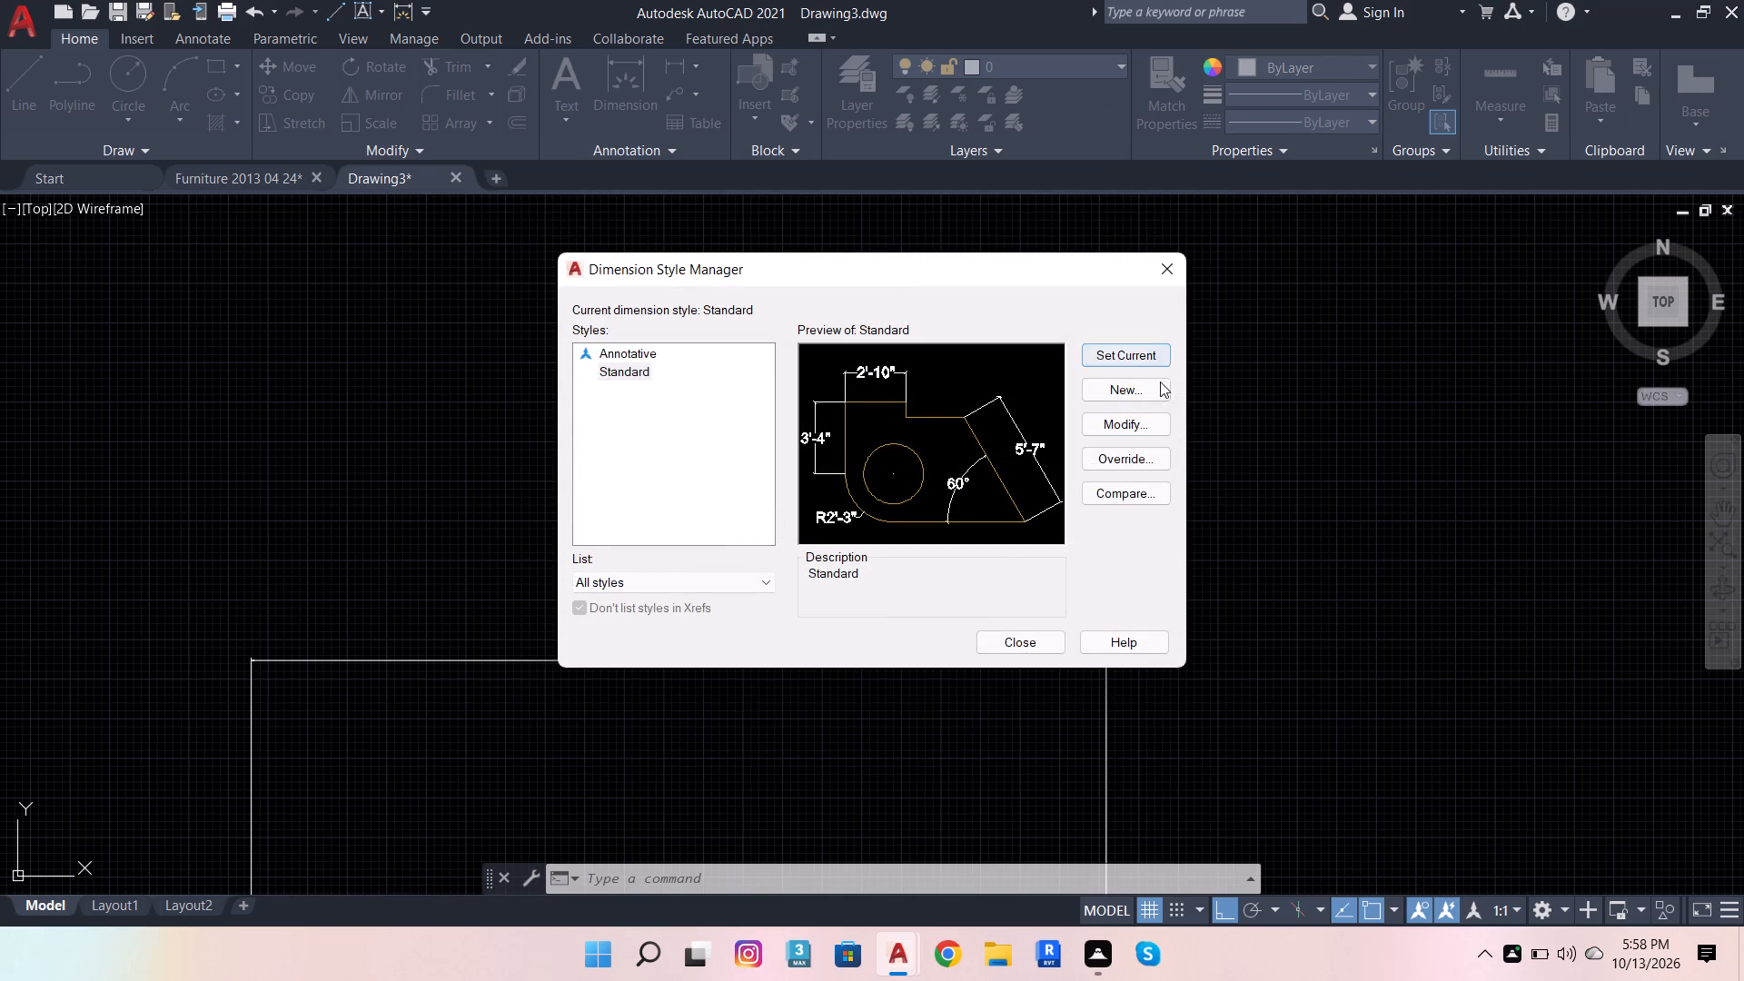
click(1041, 649)
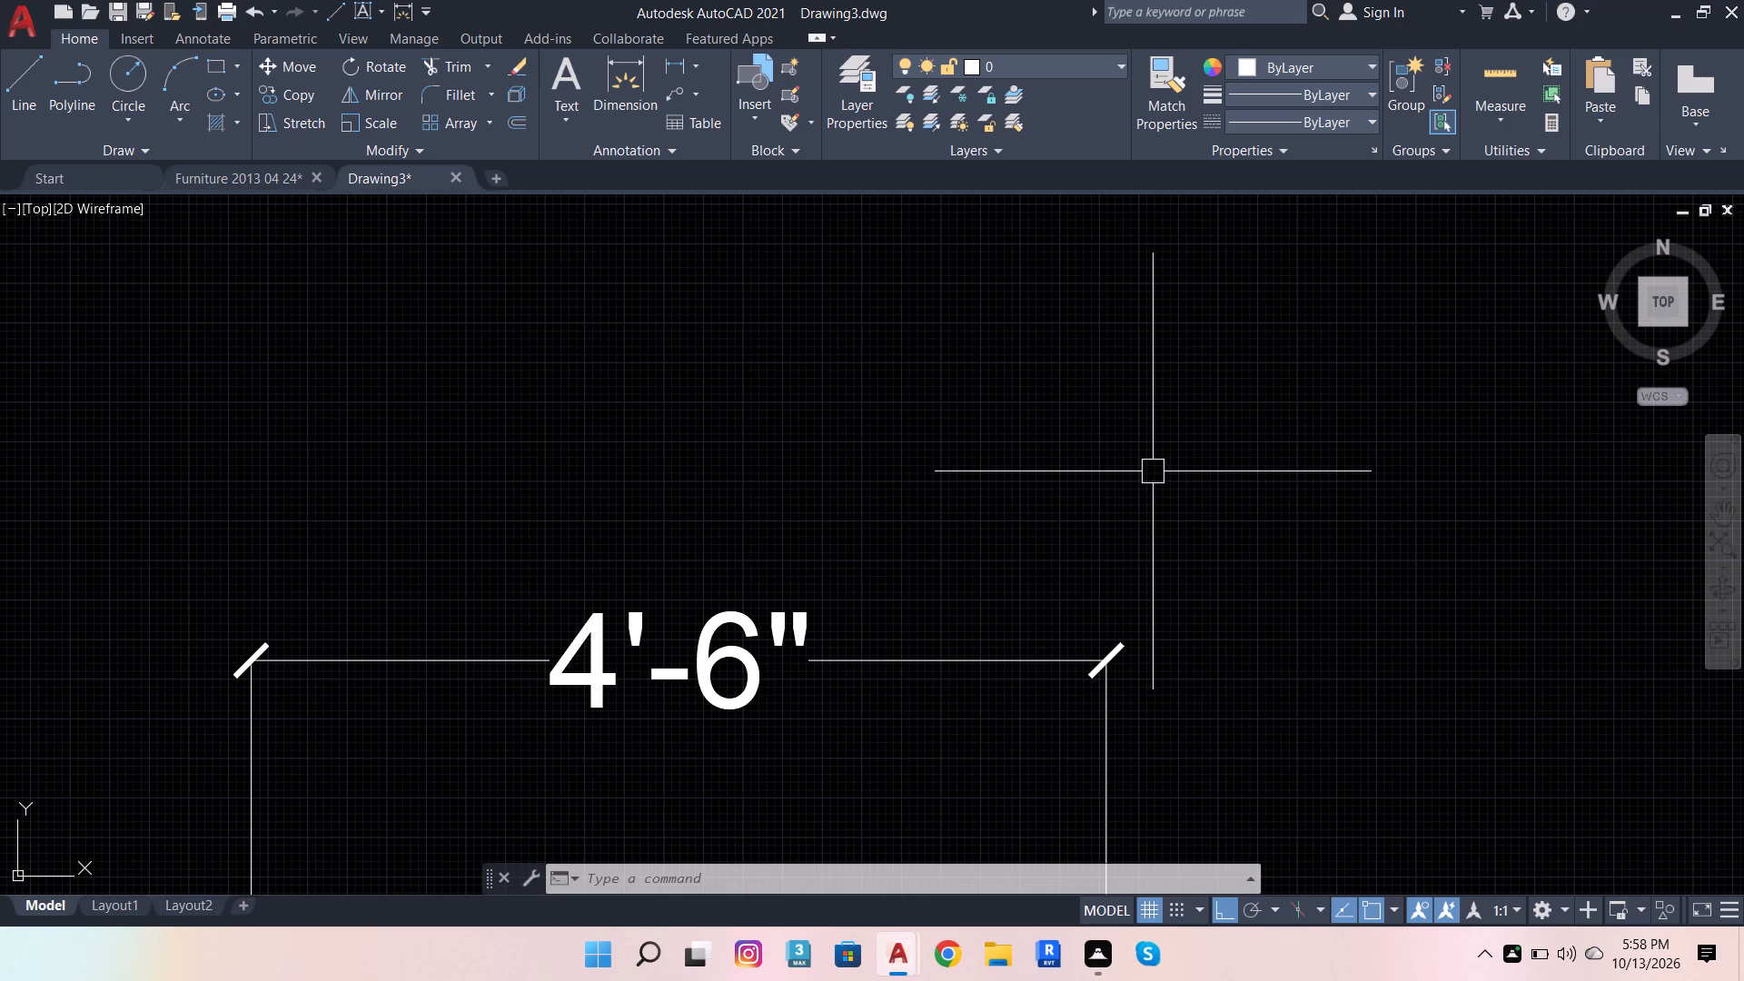
Check the bedroom layout on the reference plan and erase the two full-height vertical bedroom offset lines.
scroll(1076, 421, down, 3)
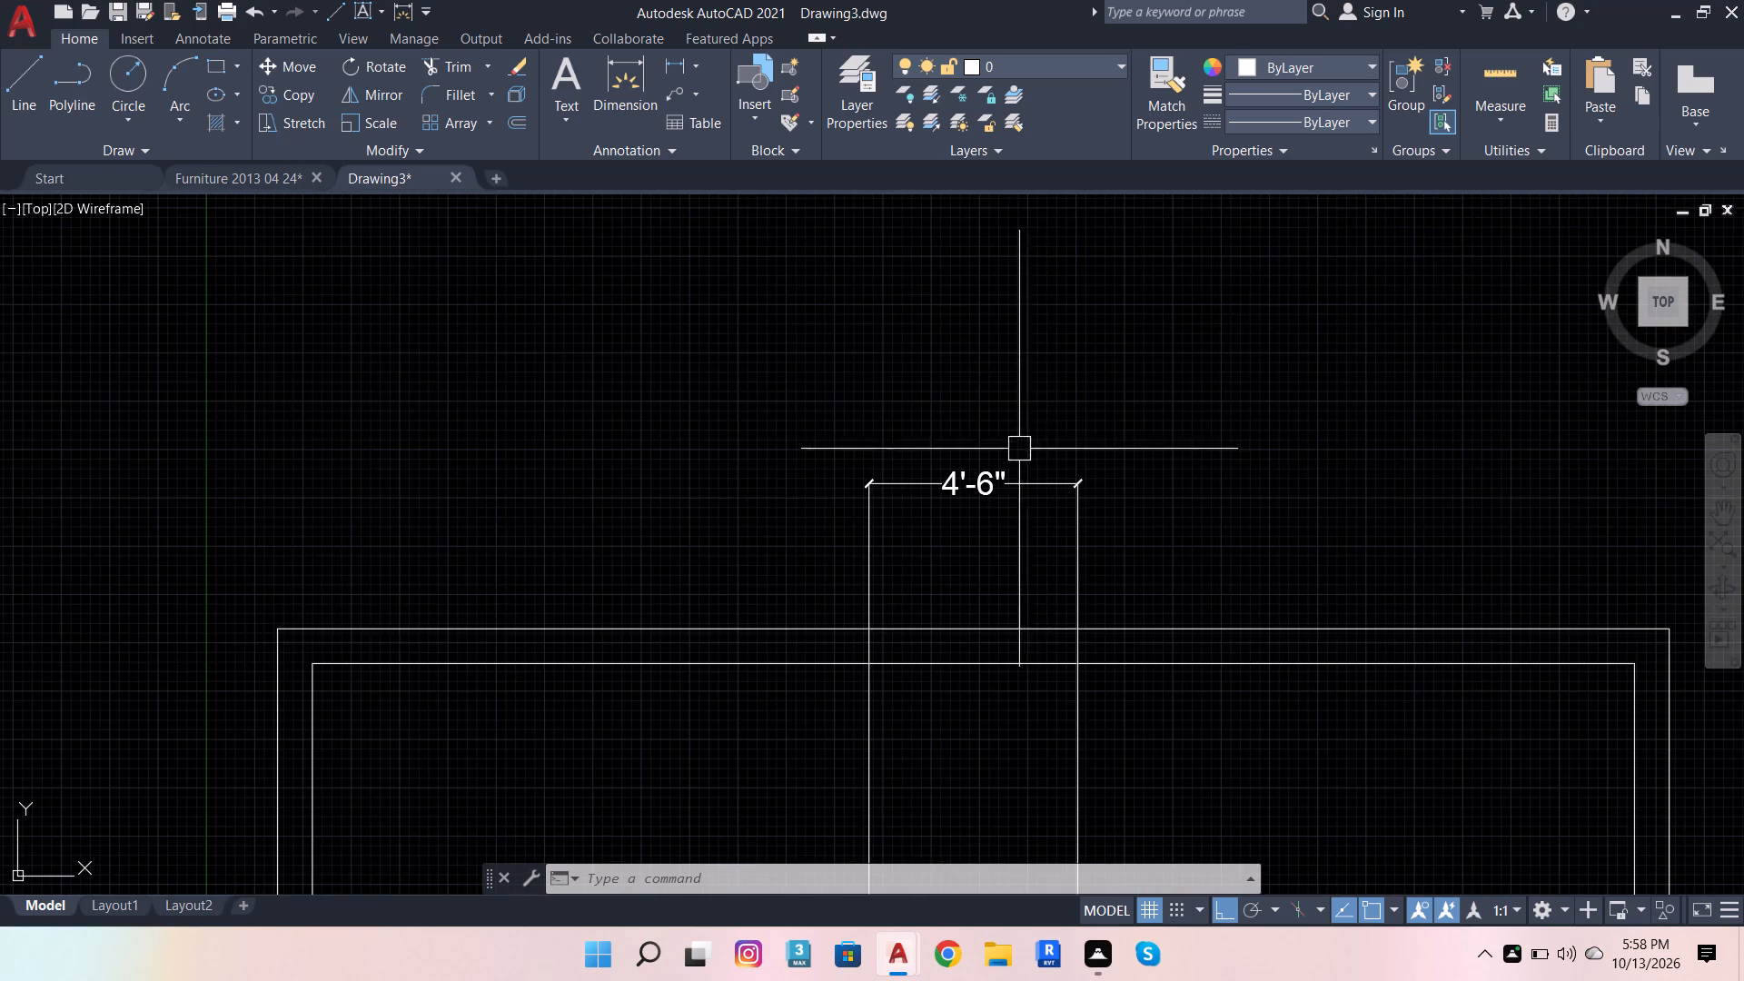
scroll(913, 501, down, 4)
scroll(958, 431, down, 1)
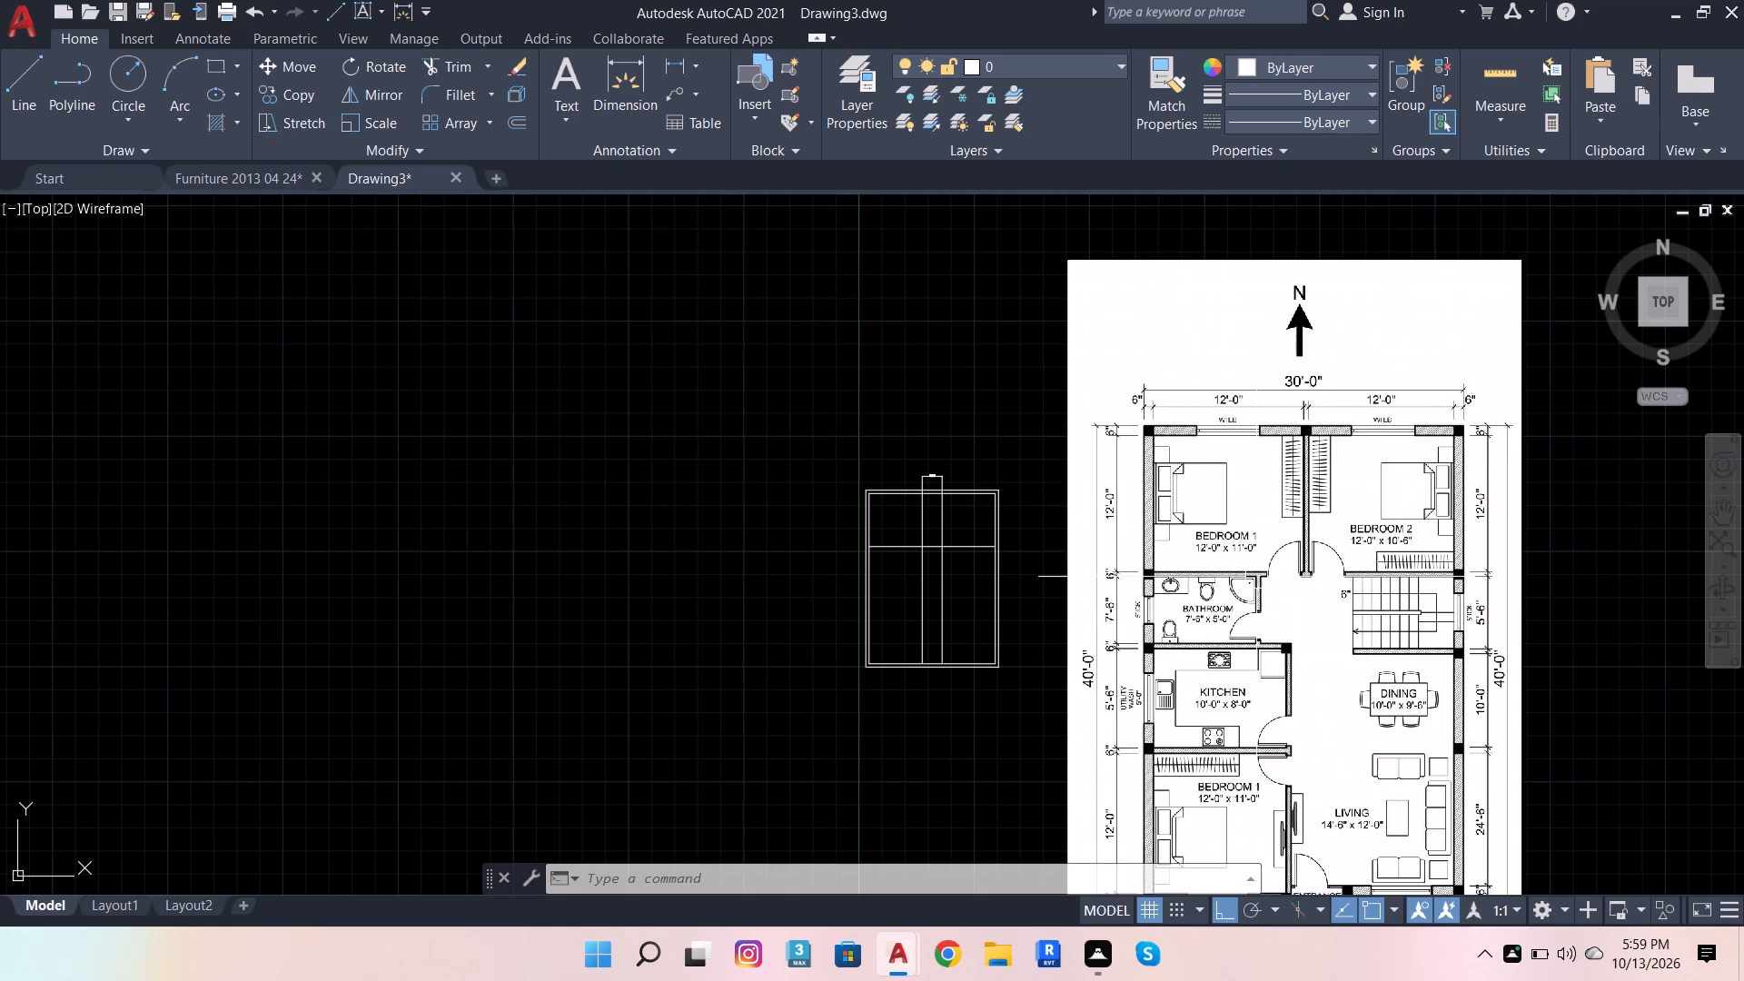
scroll(1182, 526, up, 2)
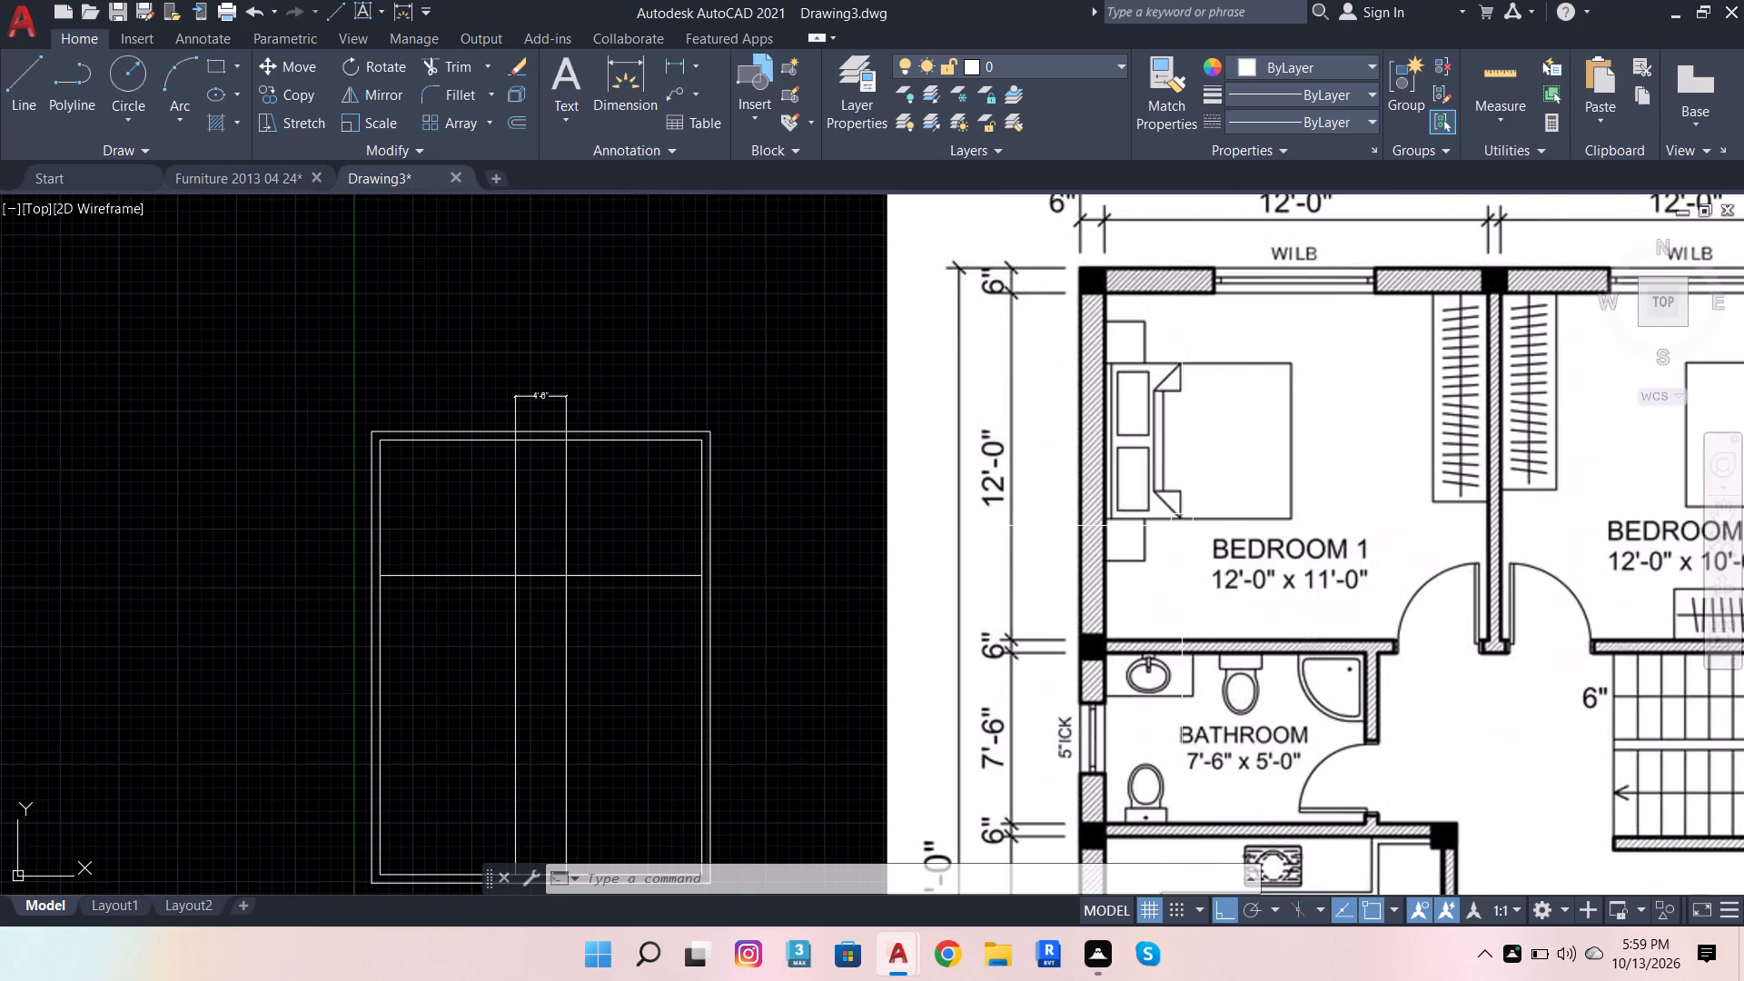
scroll(551, 491, down, 1)
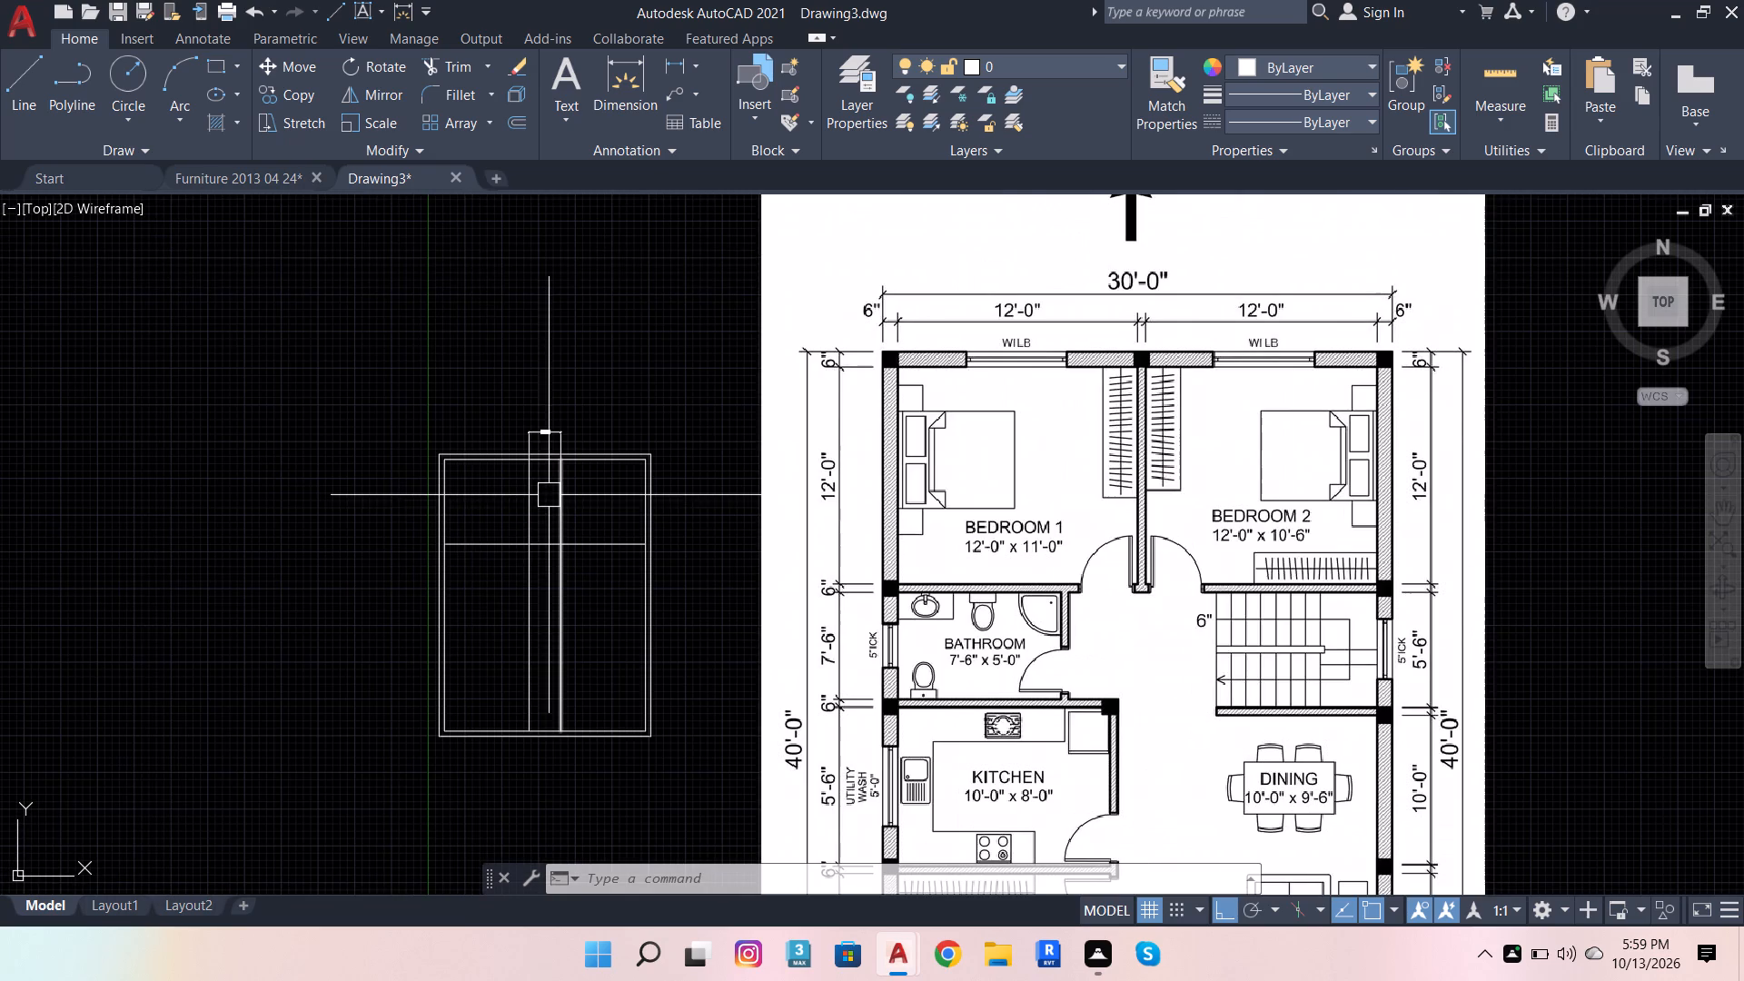
scroll(538, 483, up, 2)
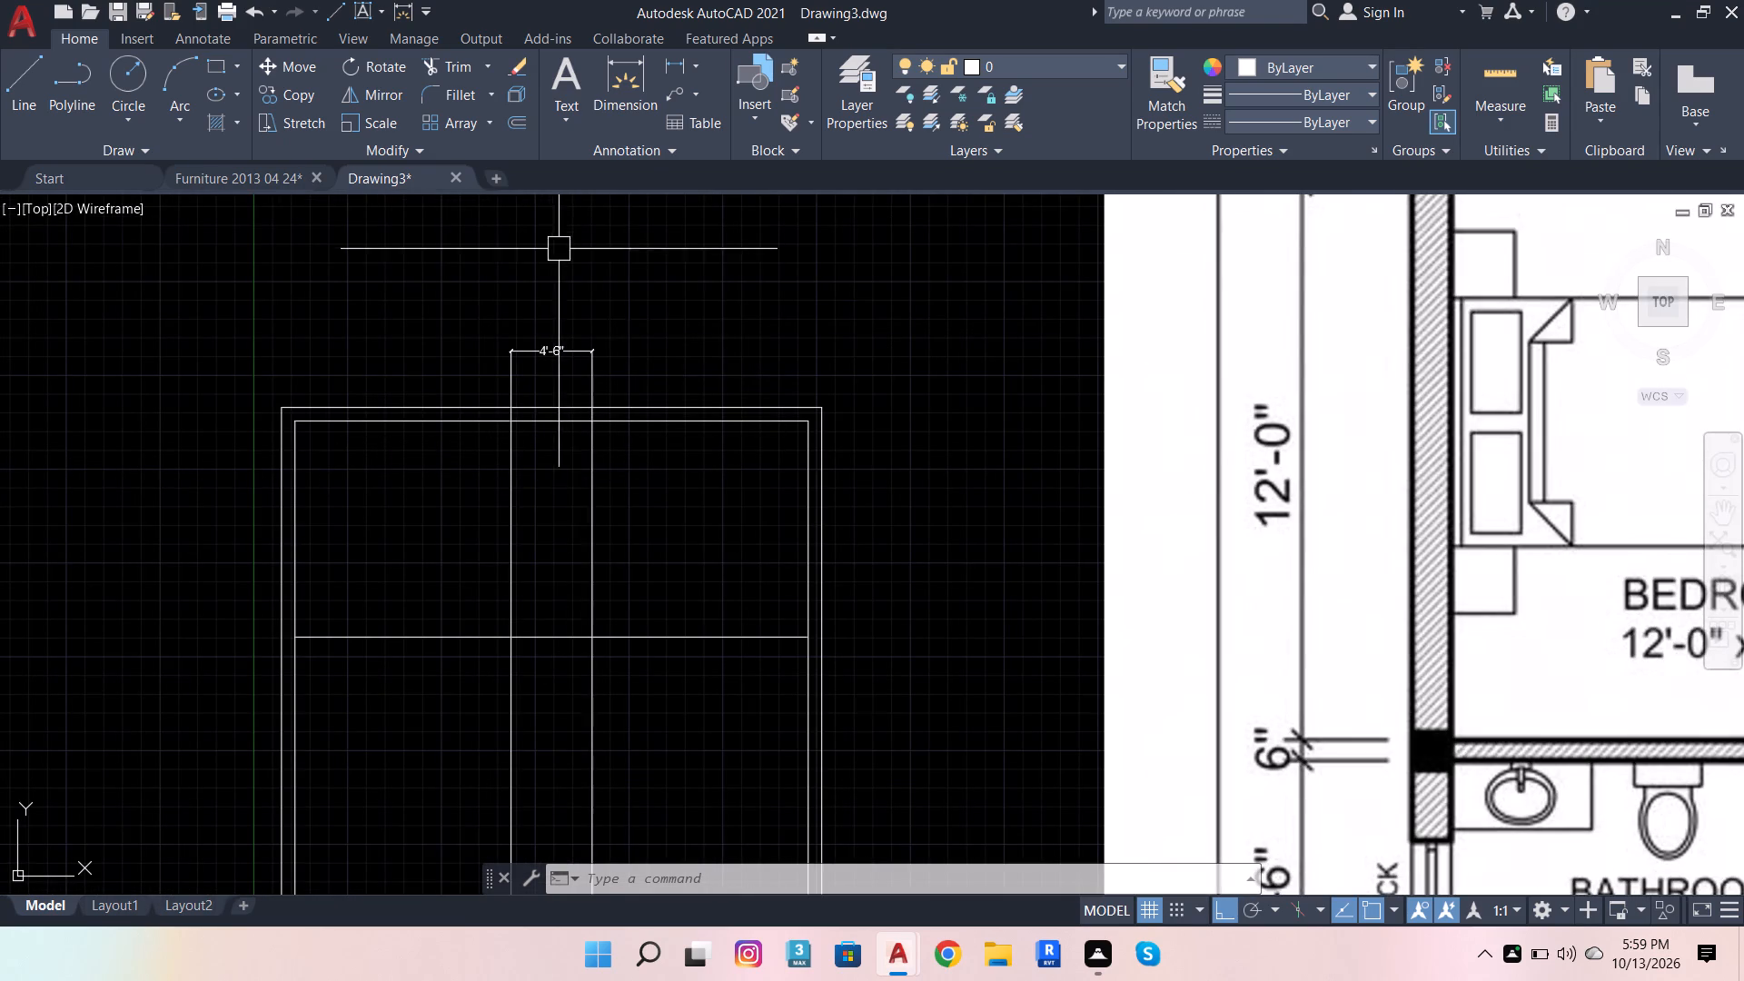
click(595, 467)
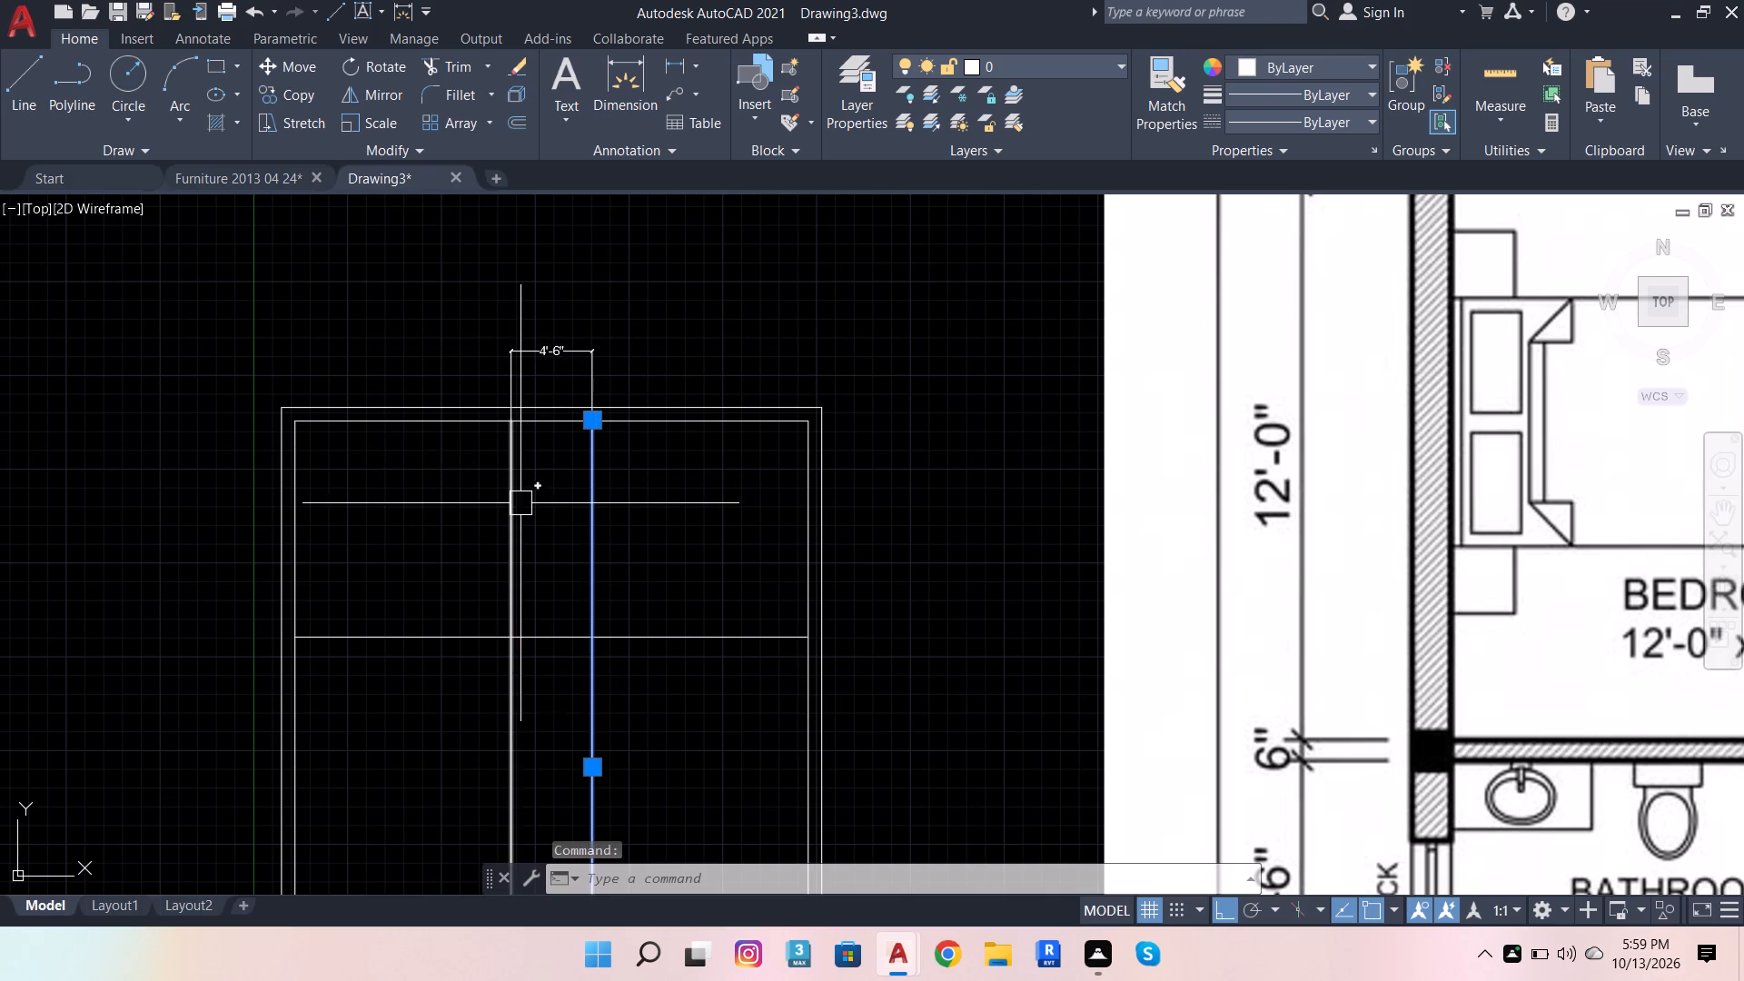
click(520, 503)
key(Delete)
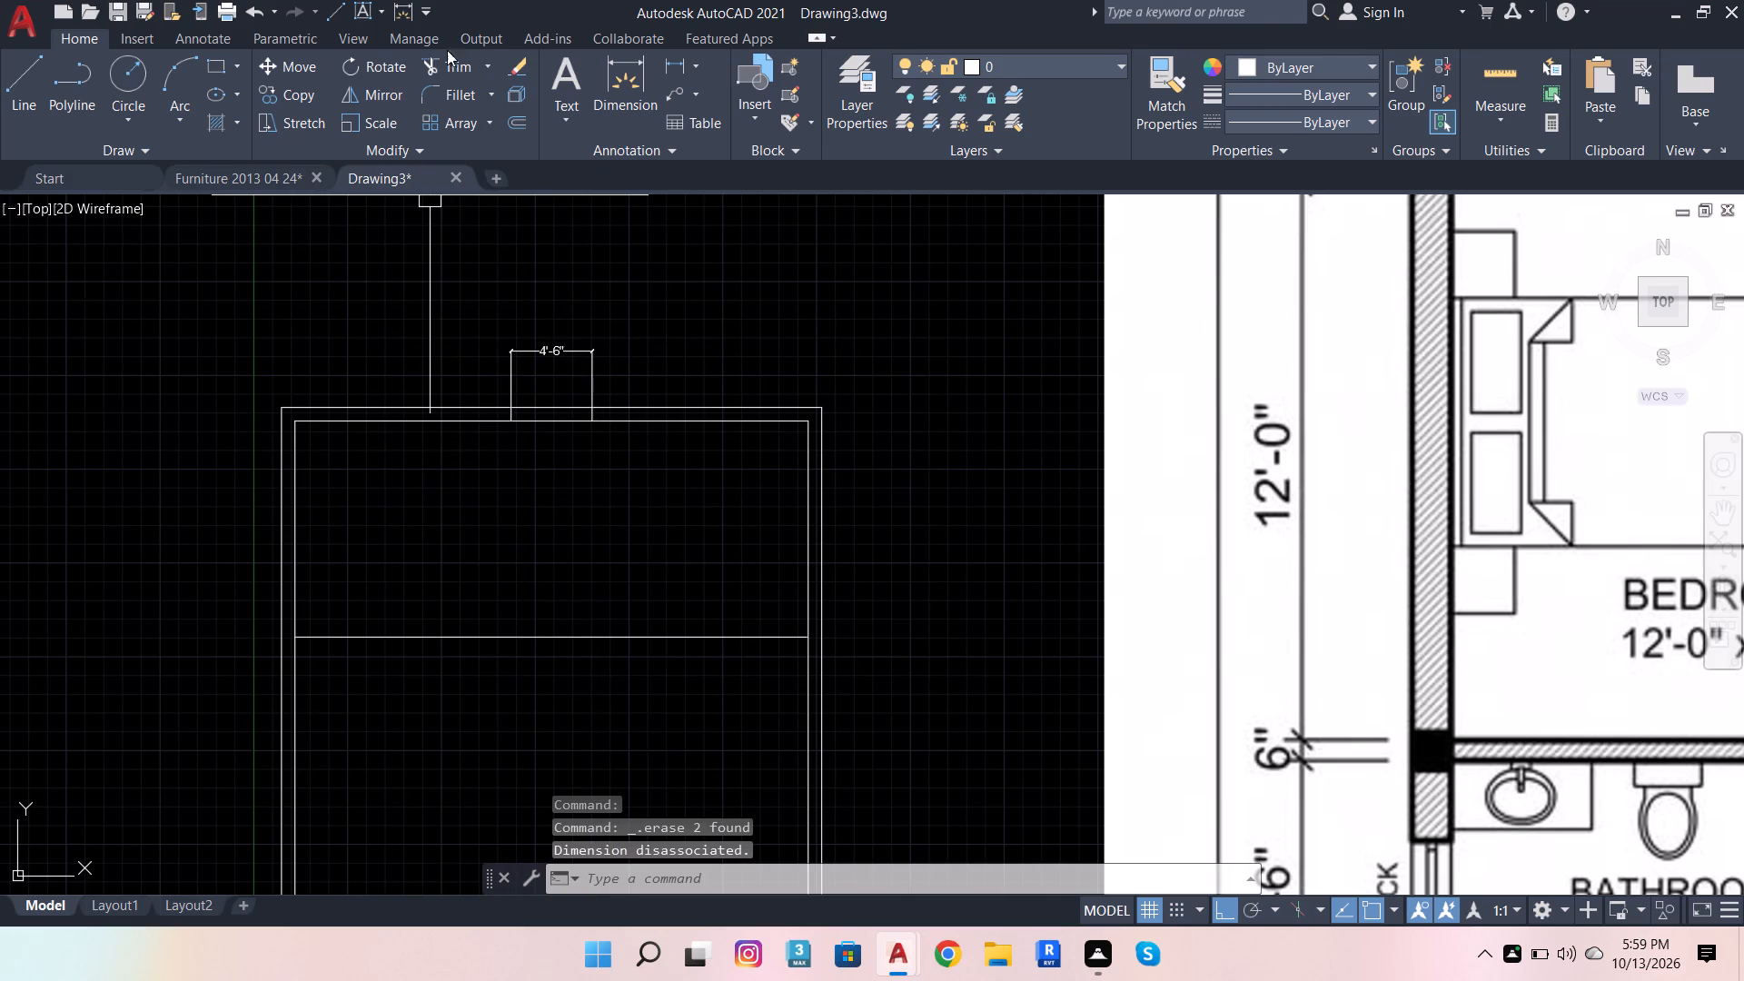
Draw a vertical partition line from the midpoint of the upper inner wall line down past the horizontal bedroom line.
click(29, 86)
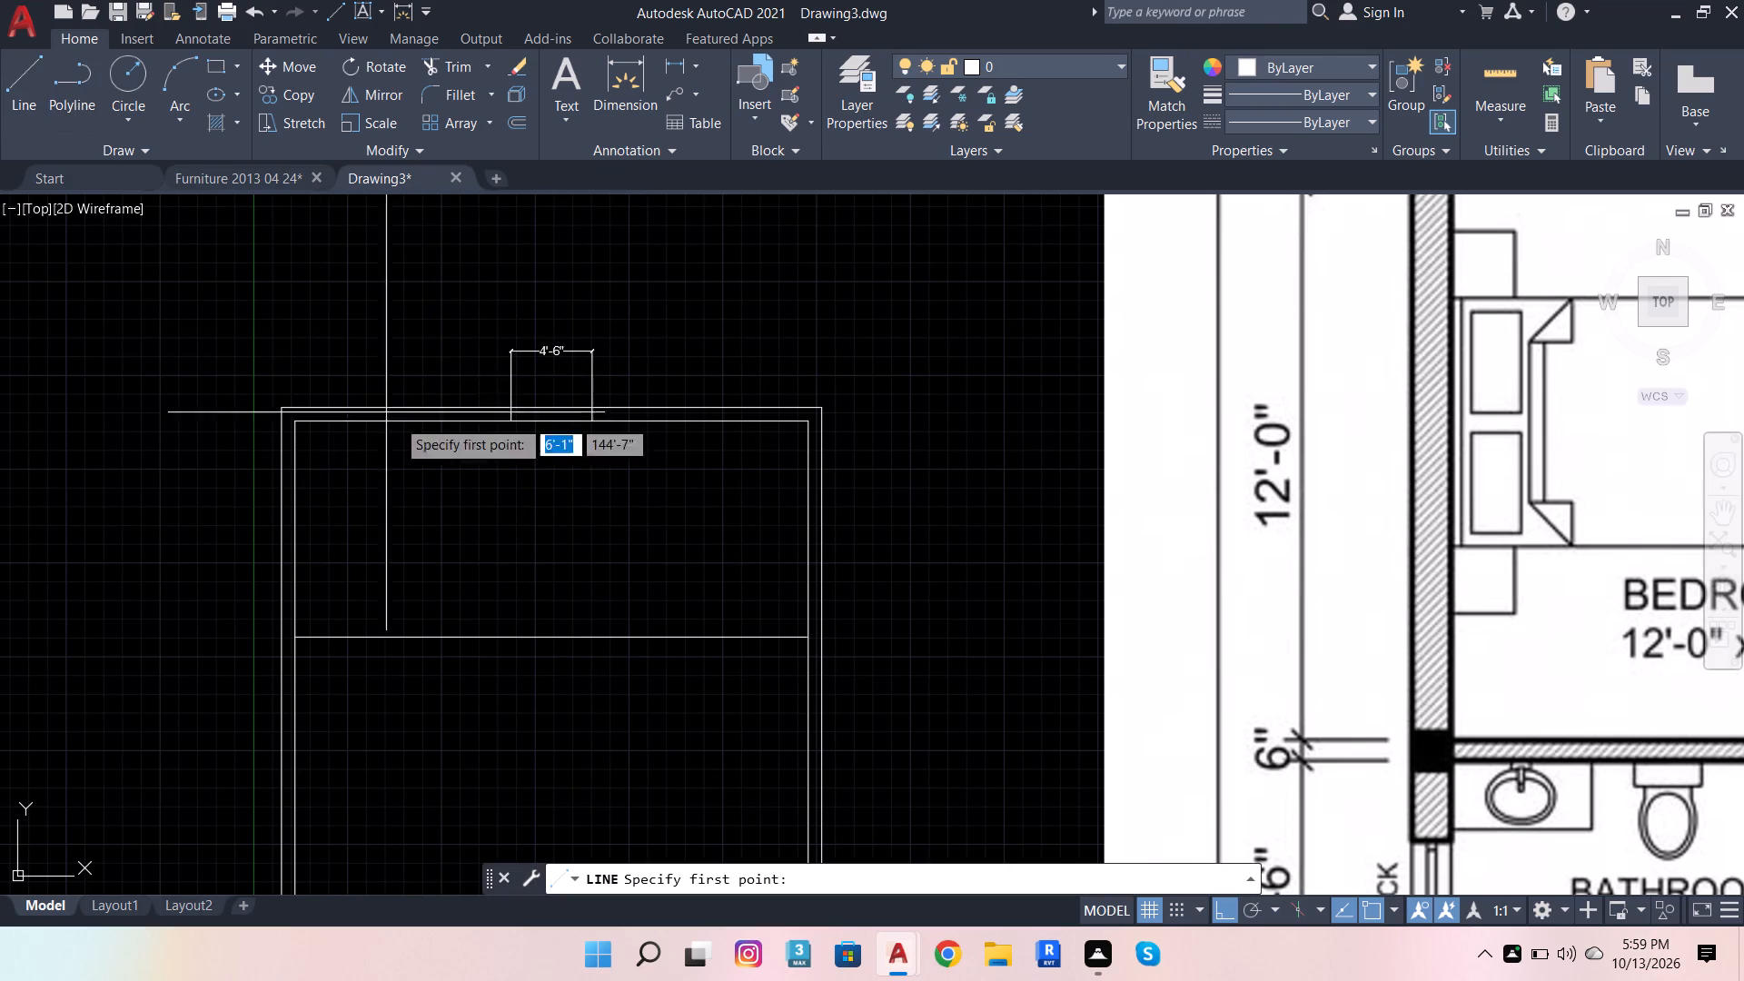
shift+right_click(585, 463)
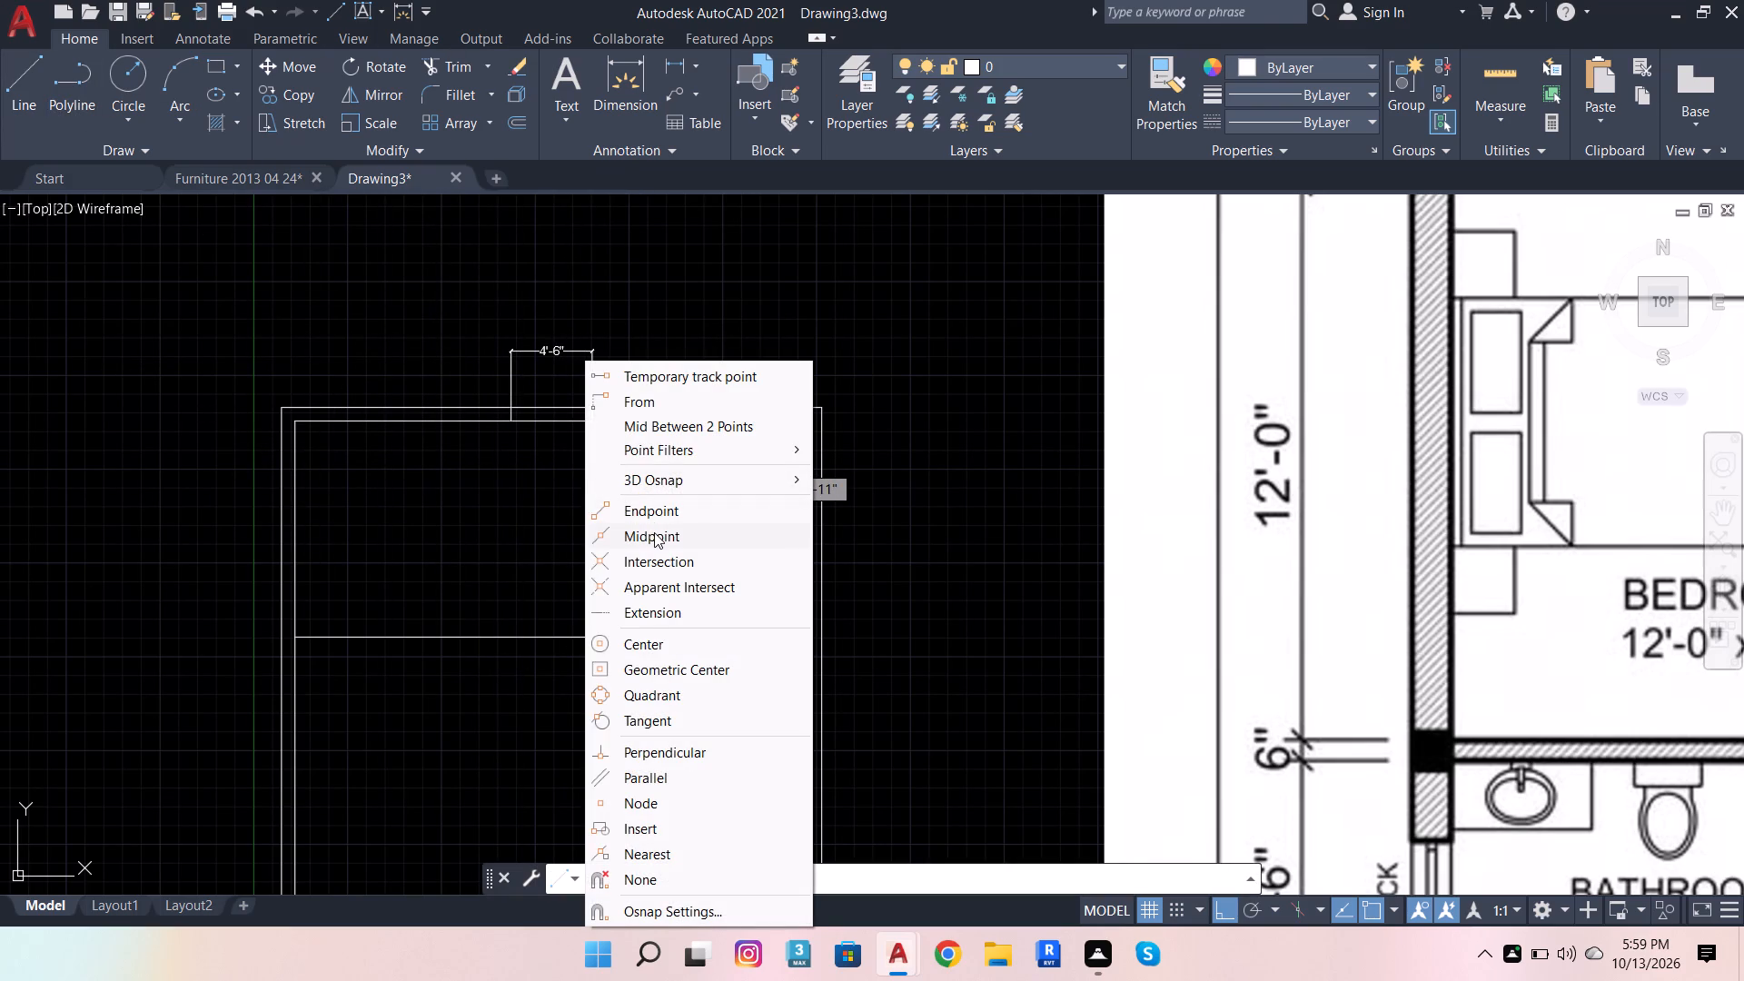
click(655, 534)
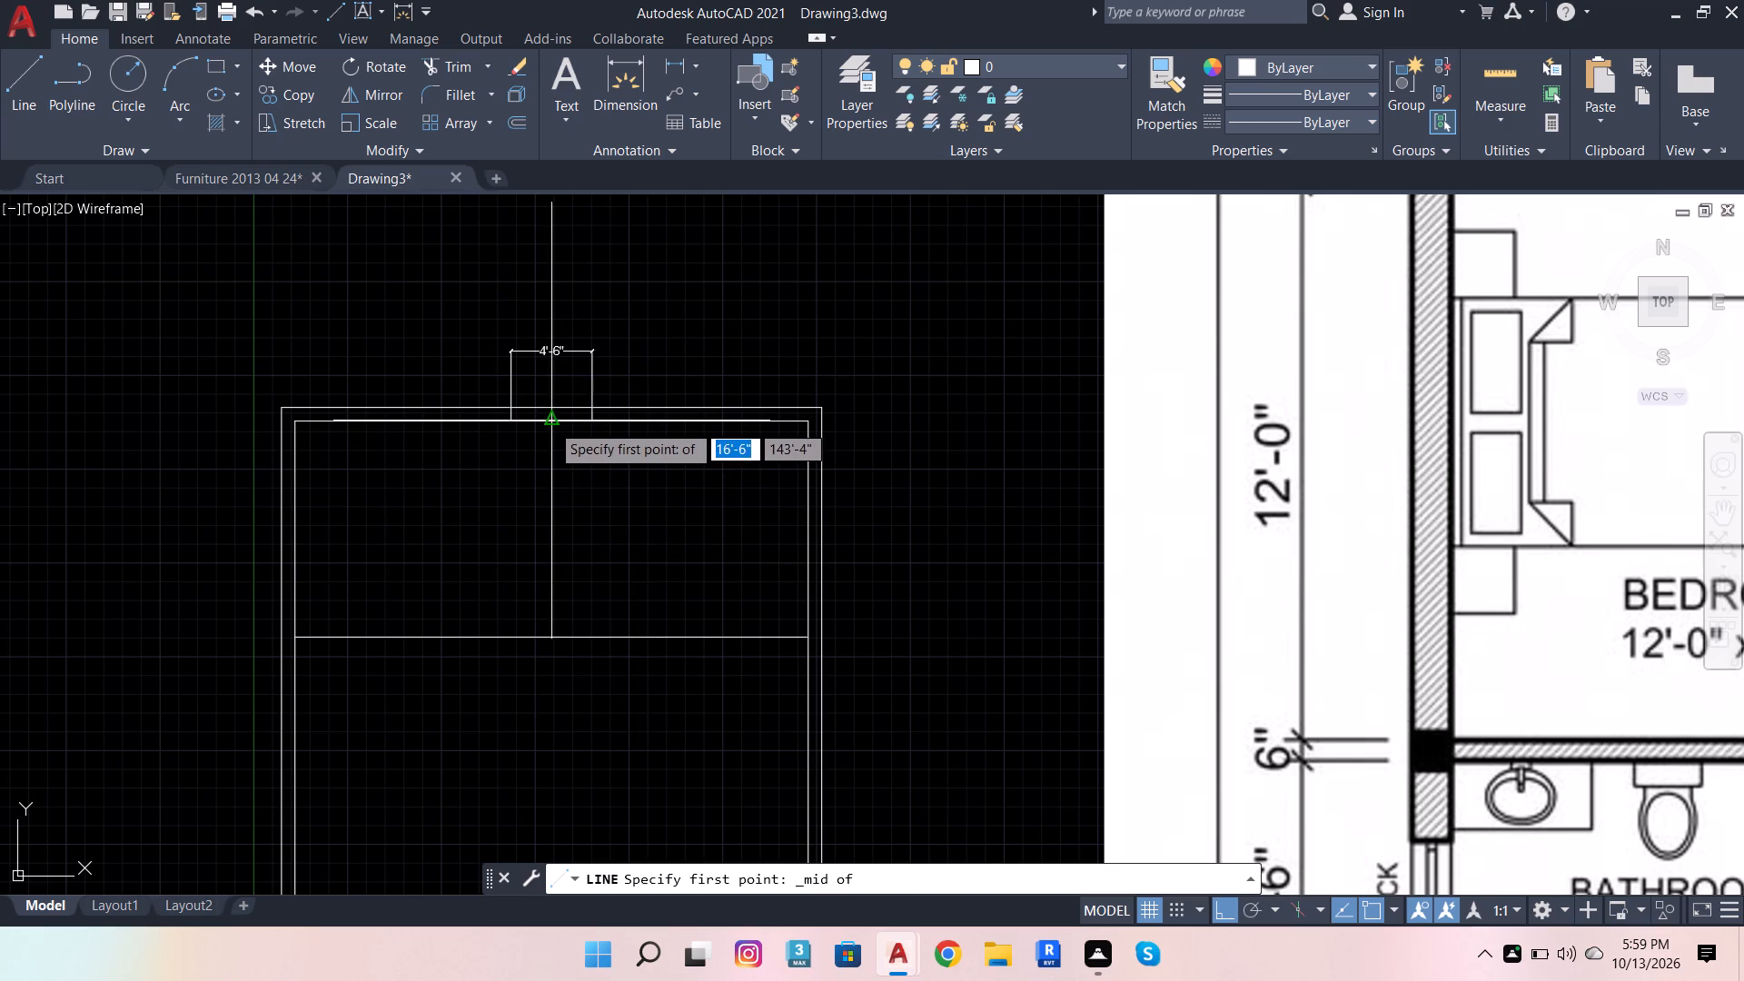
click(550, 423)
click(539, 708)
key(space)
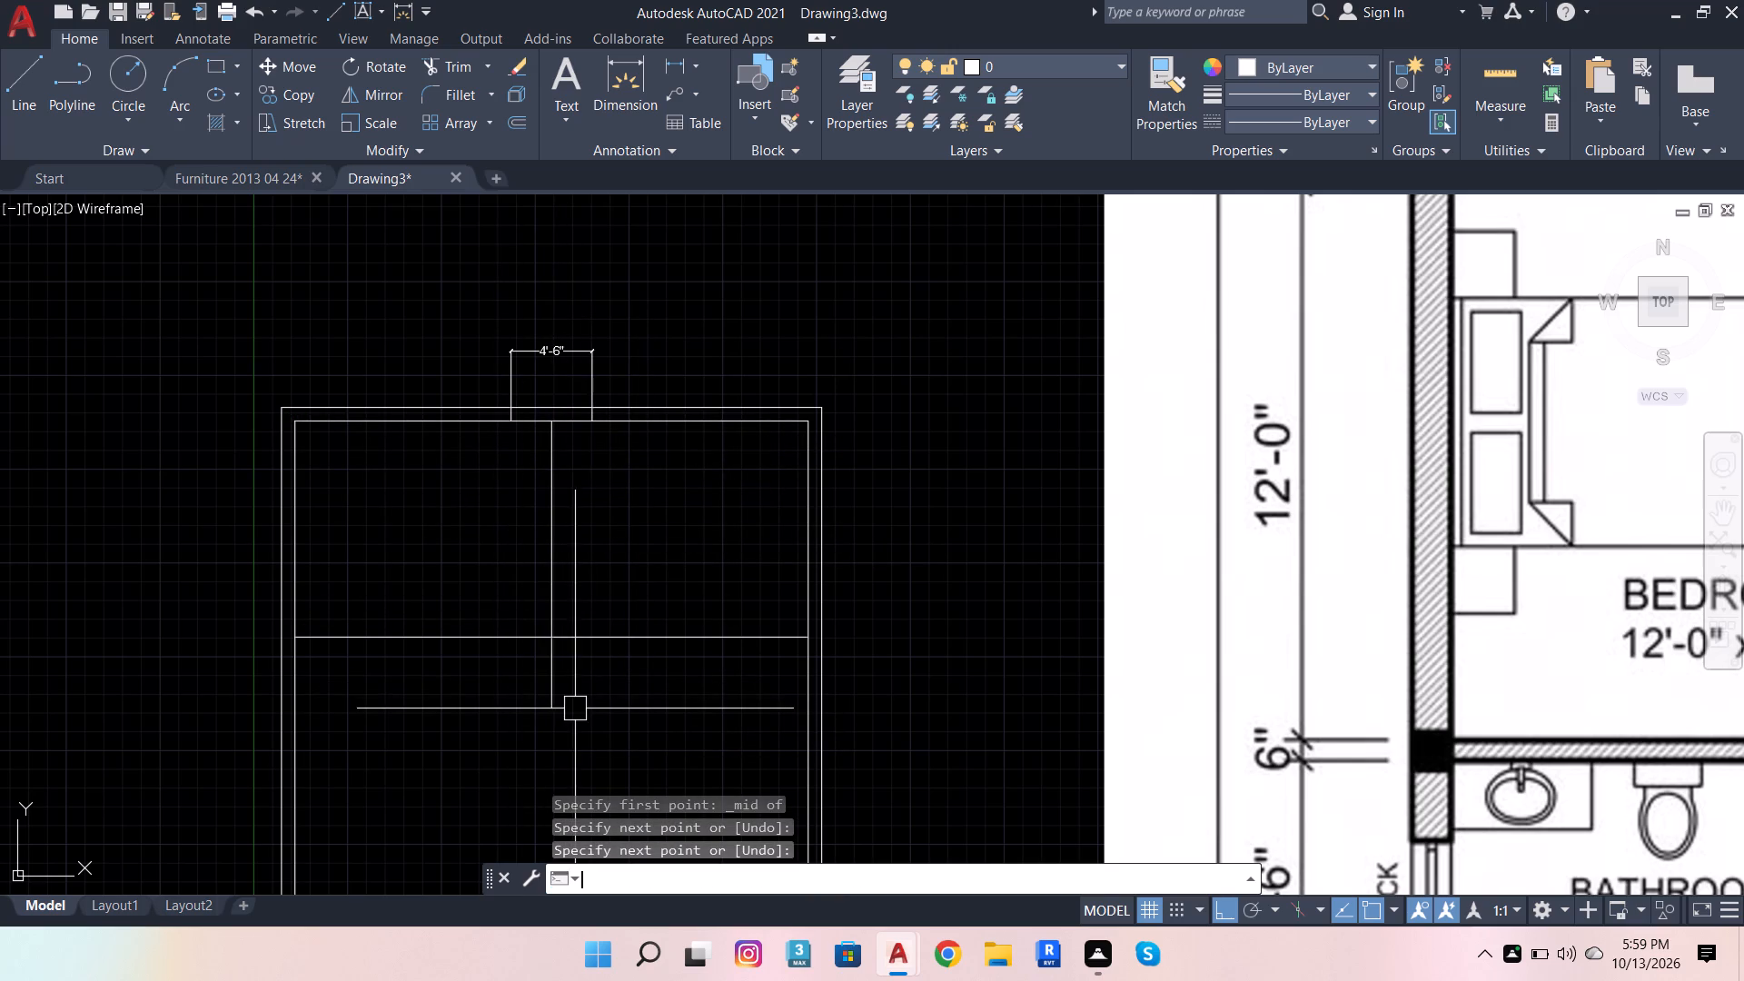
Offset the vertical partition line 4.5" to the right and the horizontal bedroom line 4.5" downward to form the partition walls.
click(557, 683)
key(o)
key(Return)
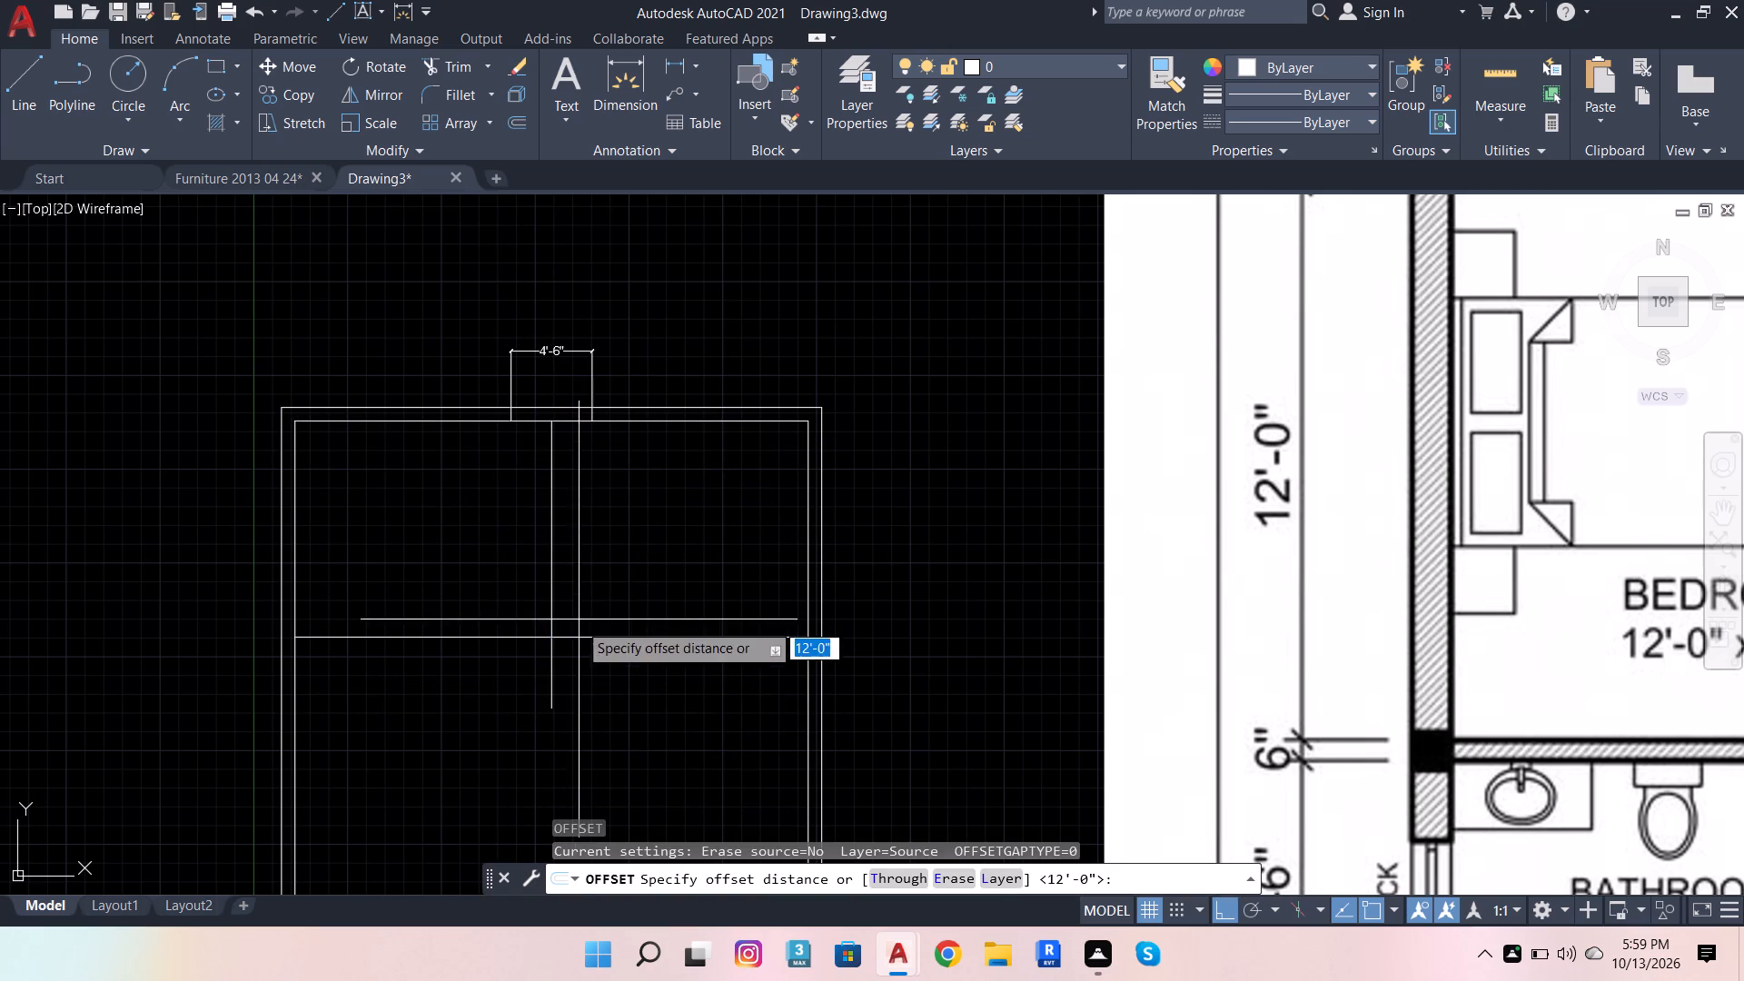
click(552, 704)
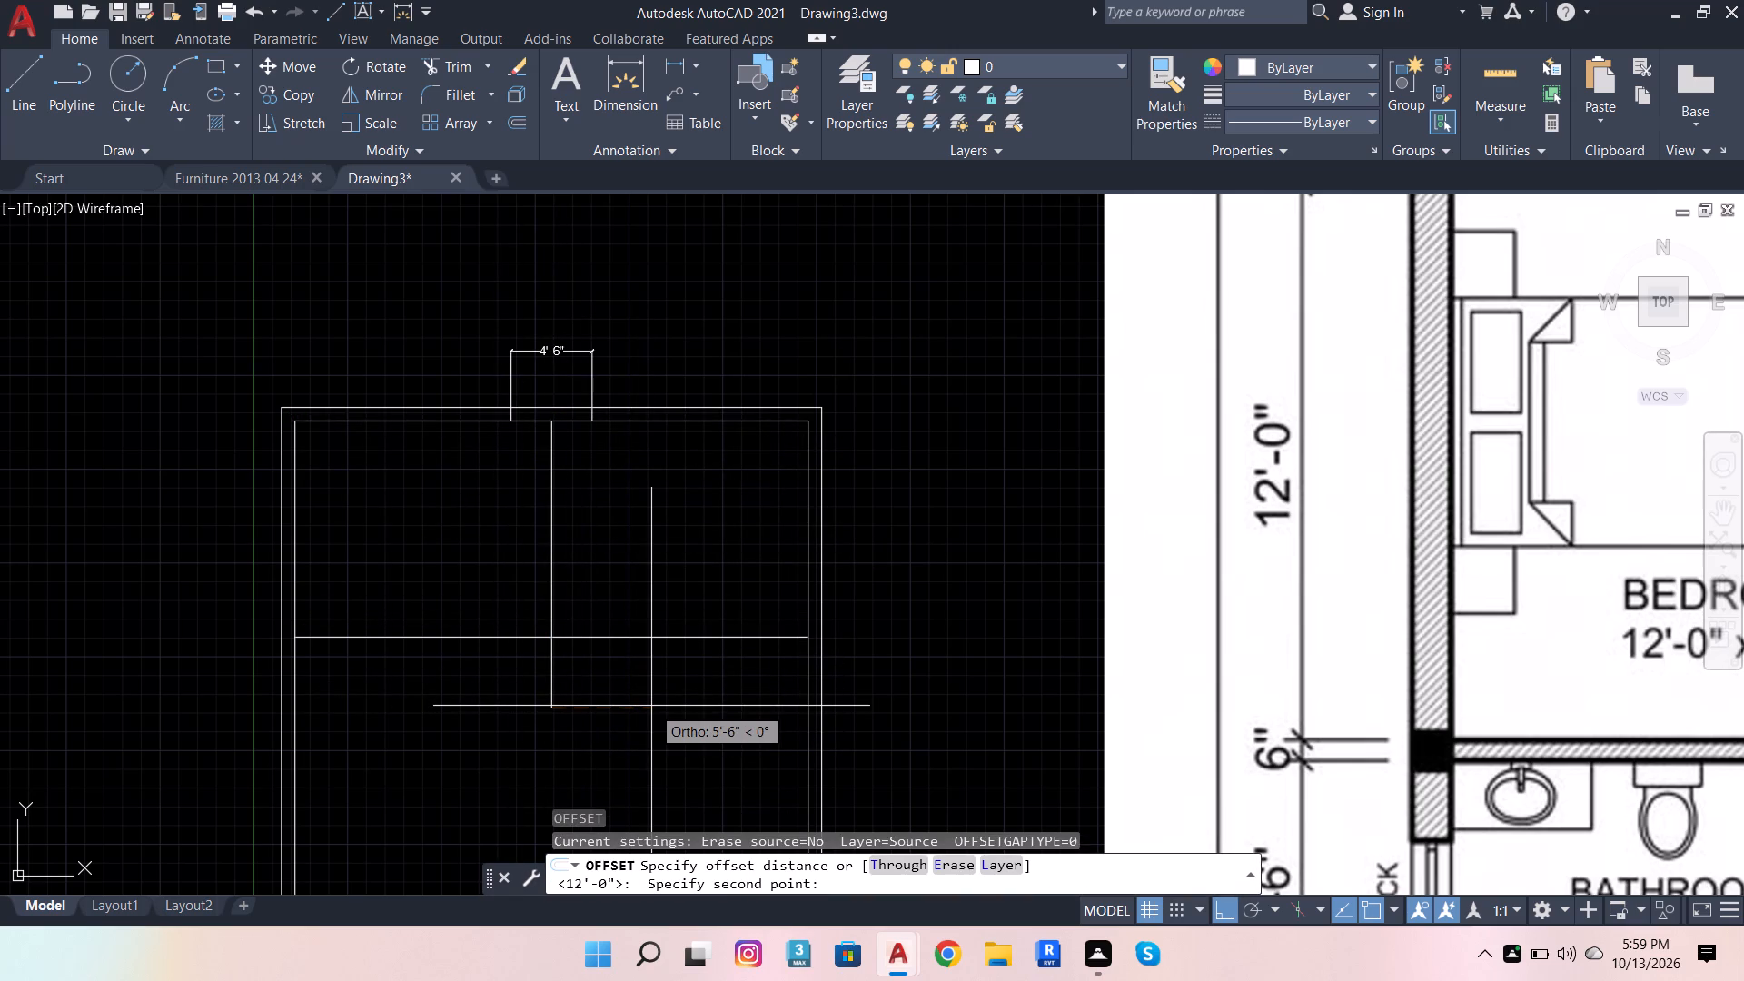
text(4.5)
key(Return)
click(651, 706)
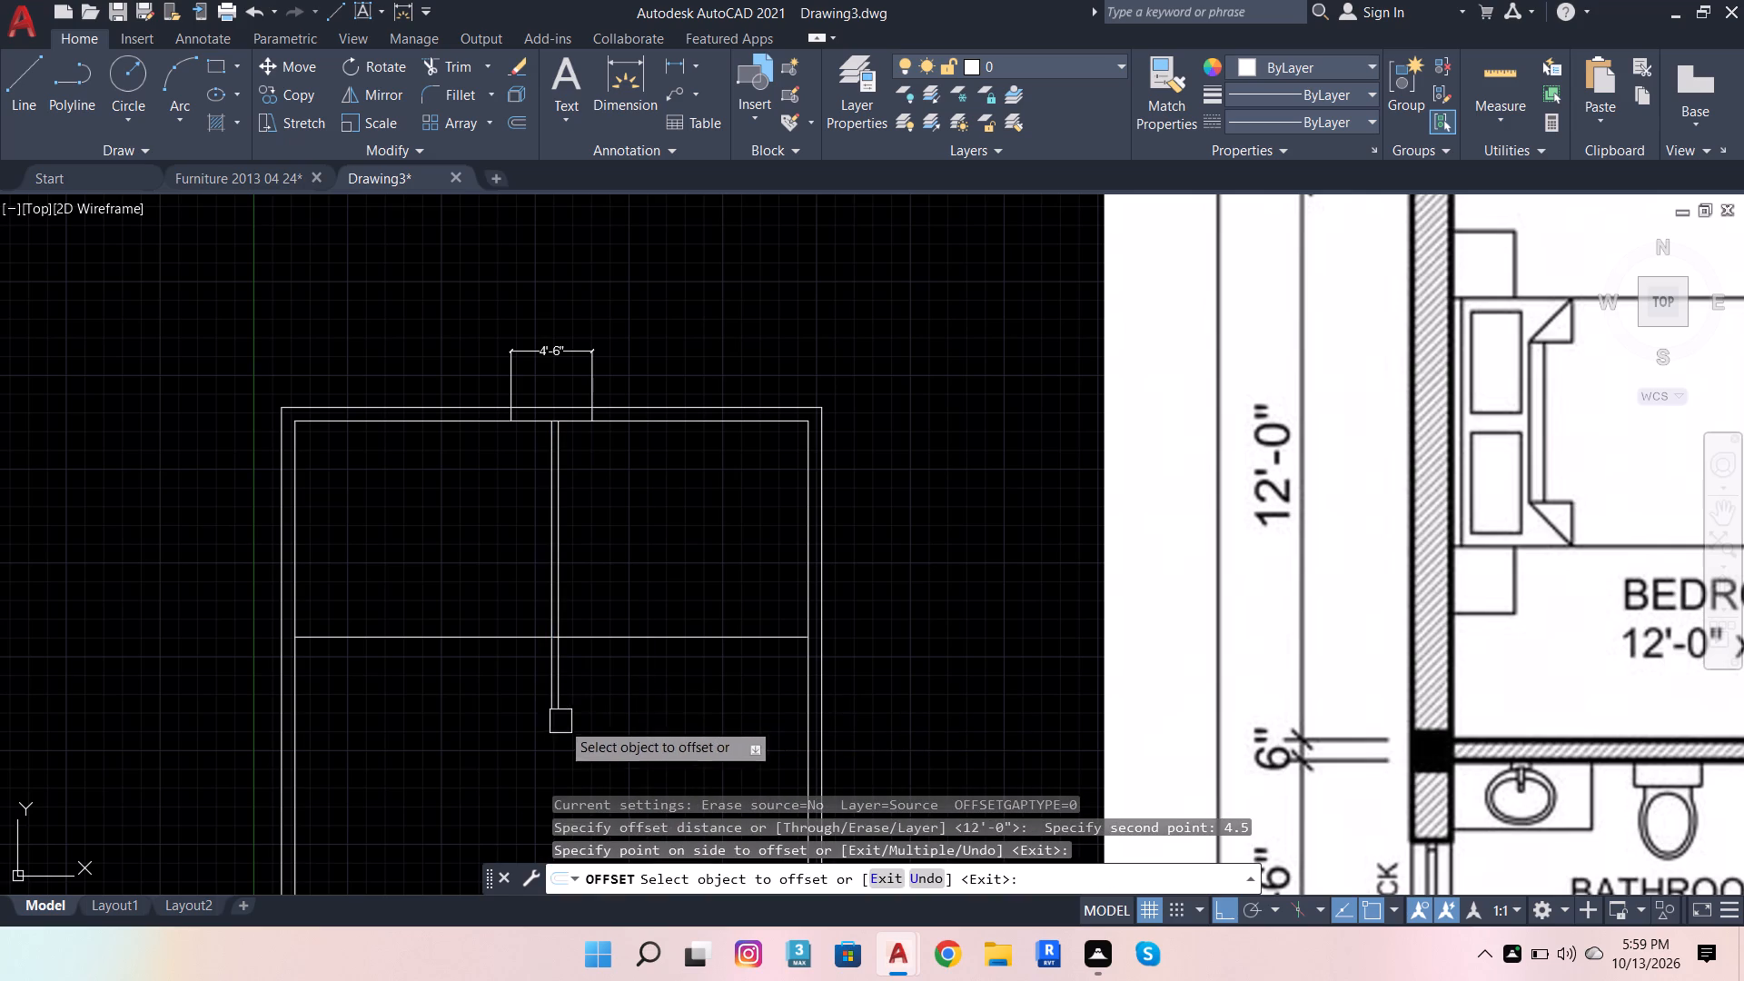
scroll(540, 668, up, 1)
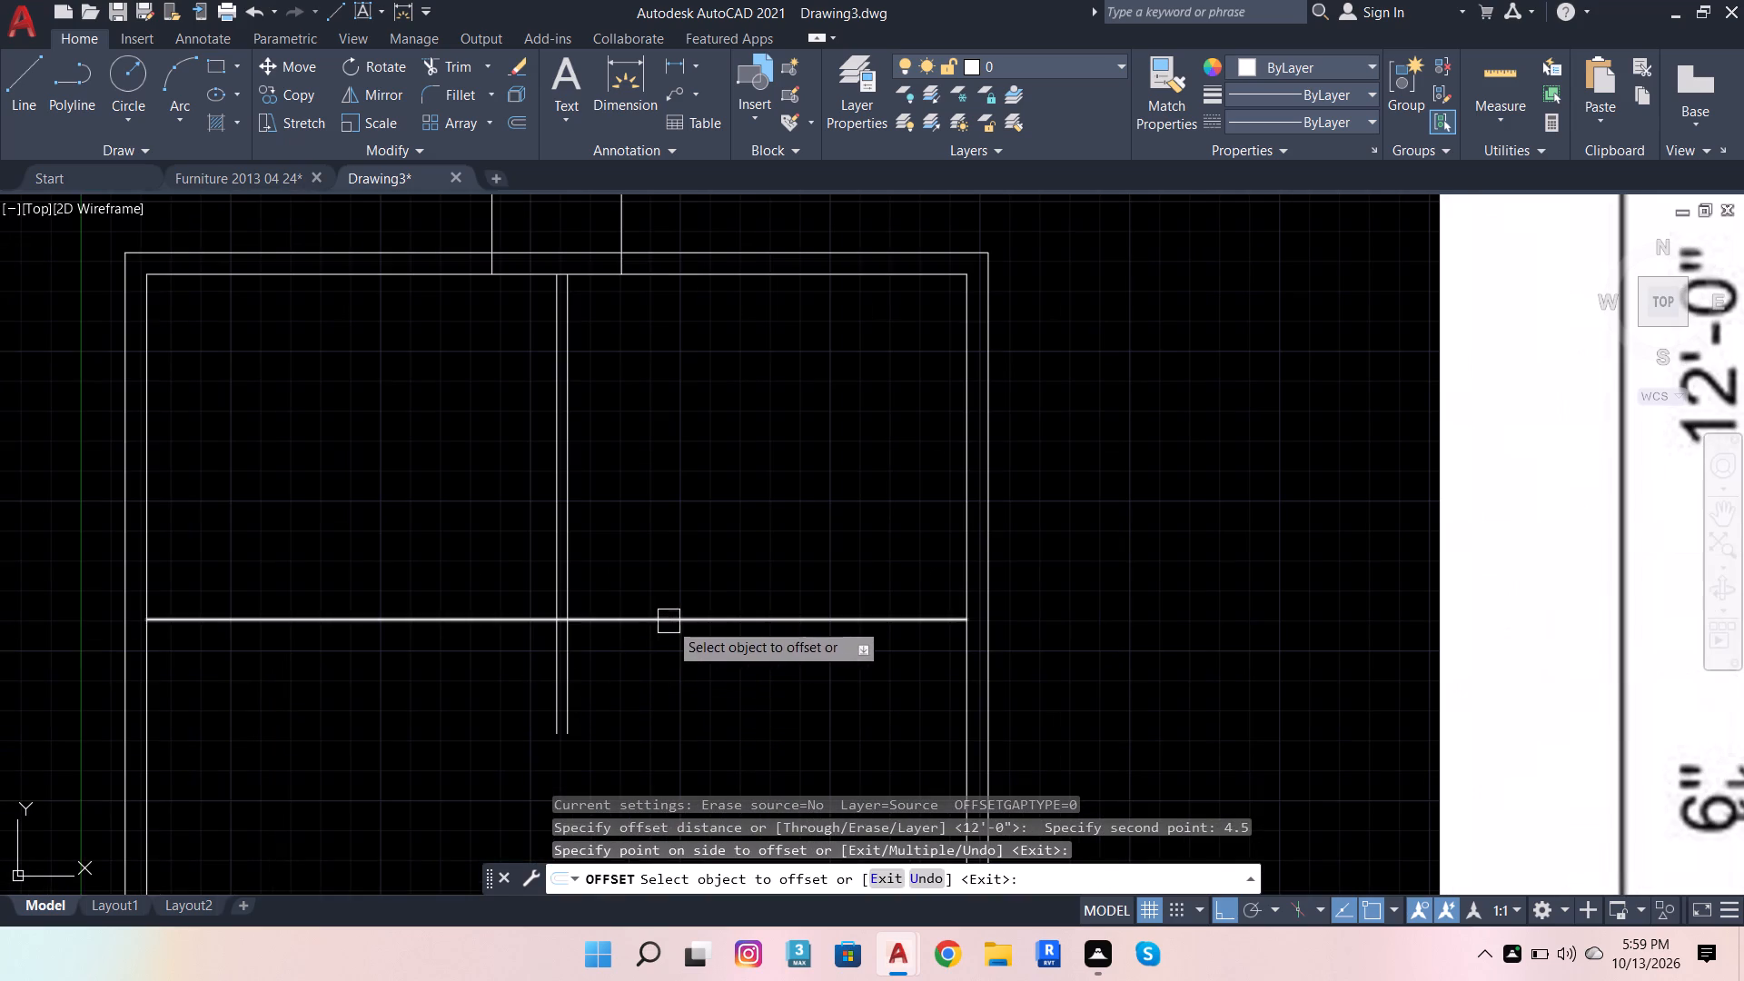
click(669, 621)
click(656, 699)
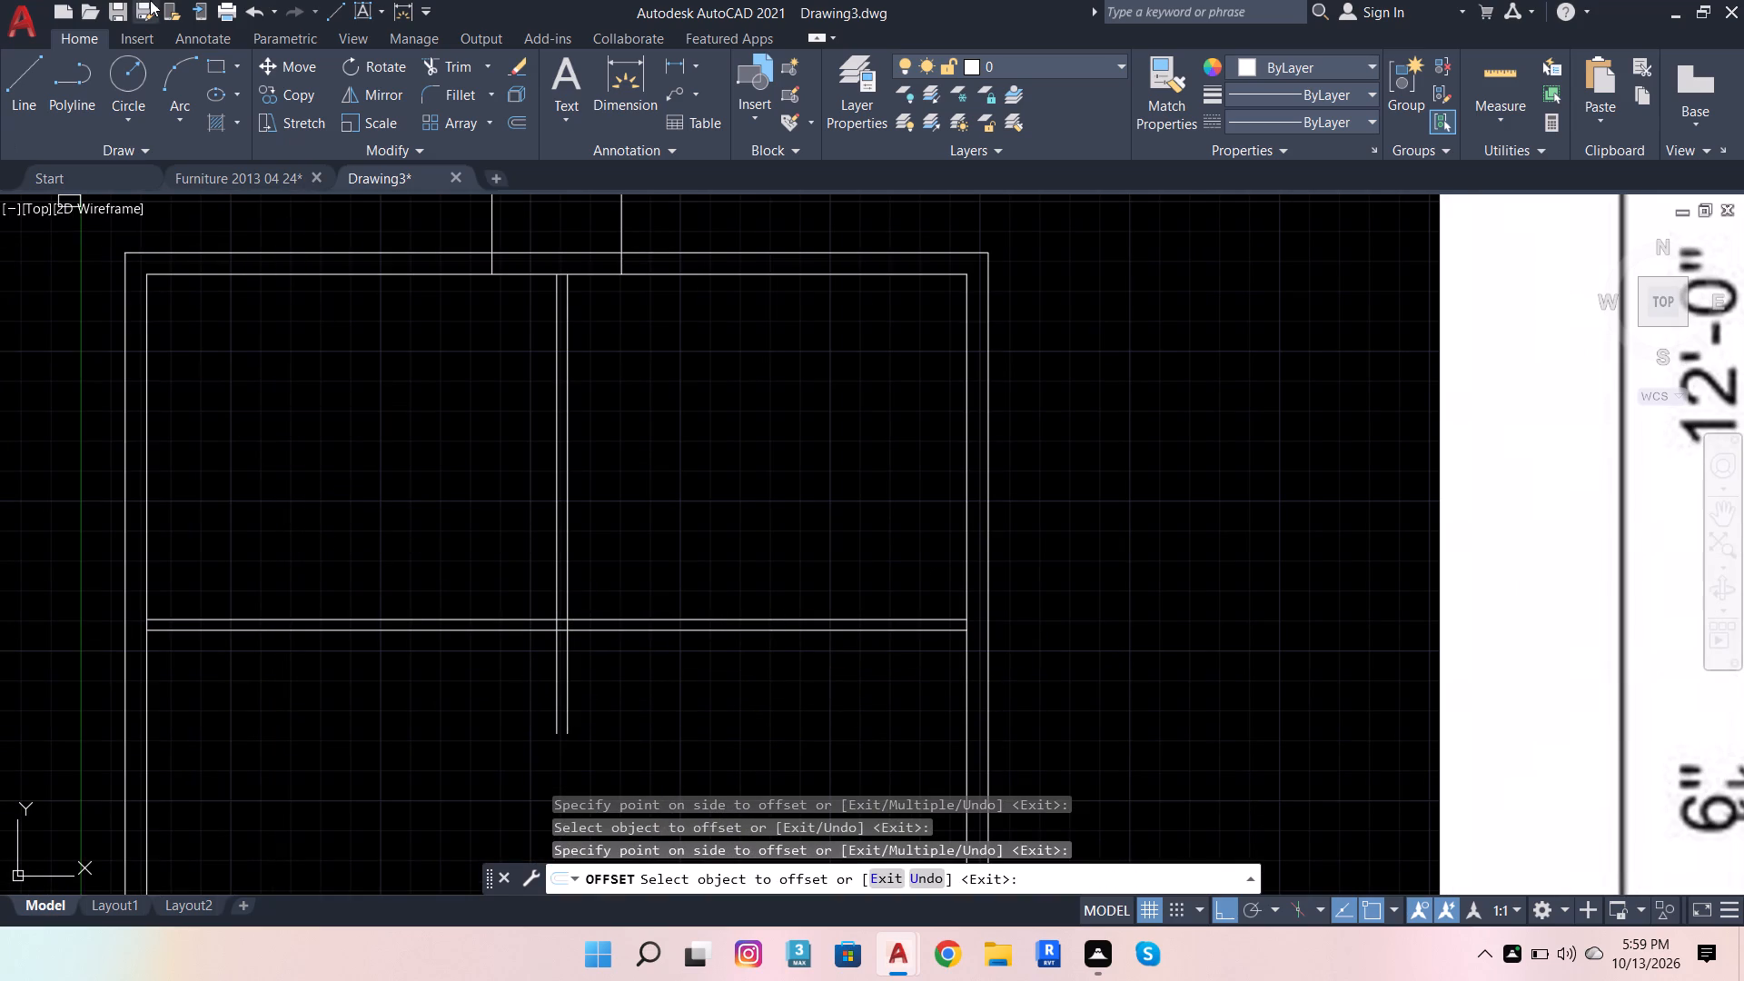
Trim the vertical partition lines below the horizontal bedroom wall and open the wall junction between them.
click(460, 63)
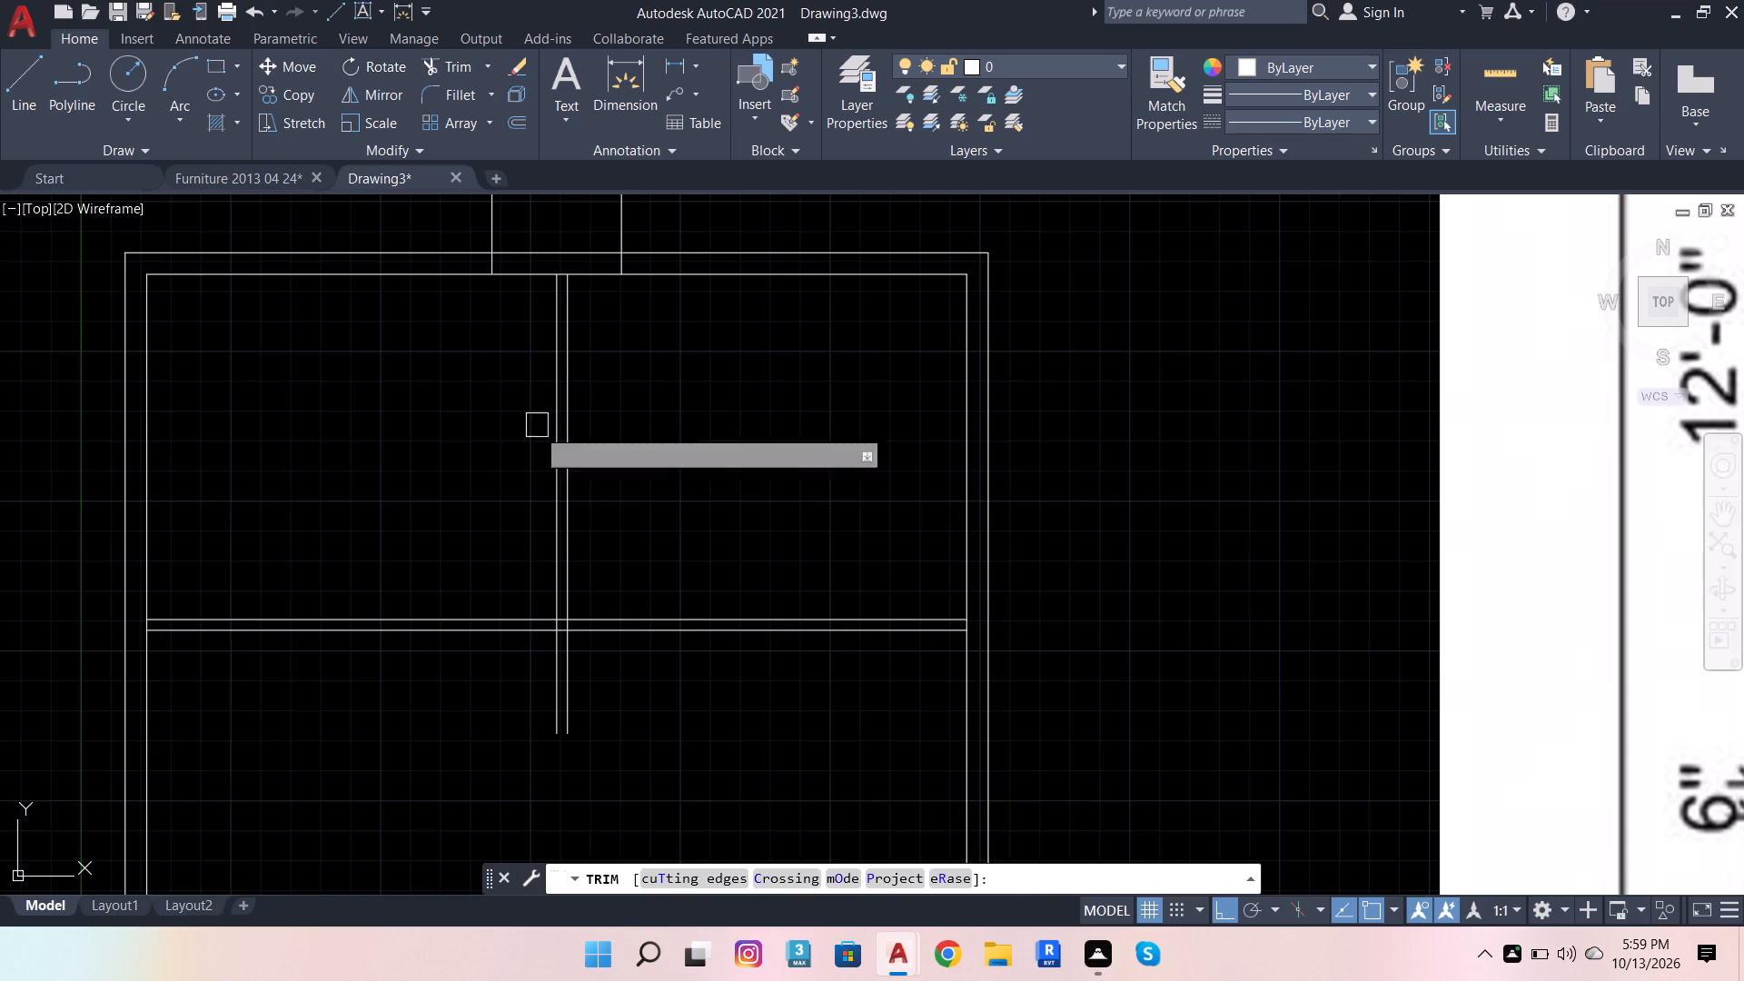
click(650, 673)
click(502, 682)
scroll(552, 647, up, 4)
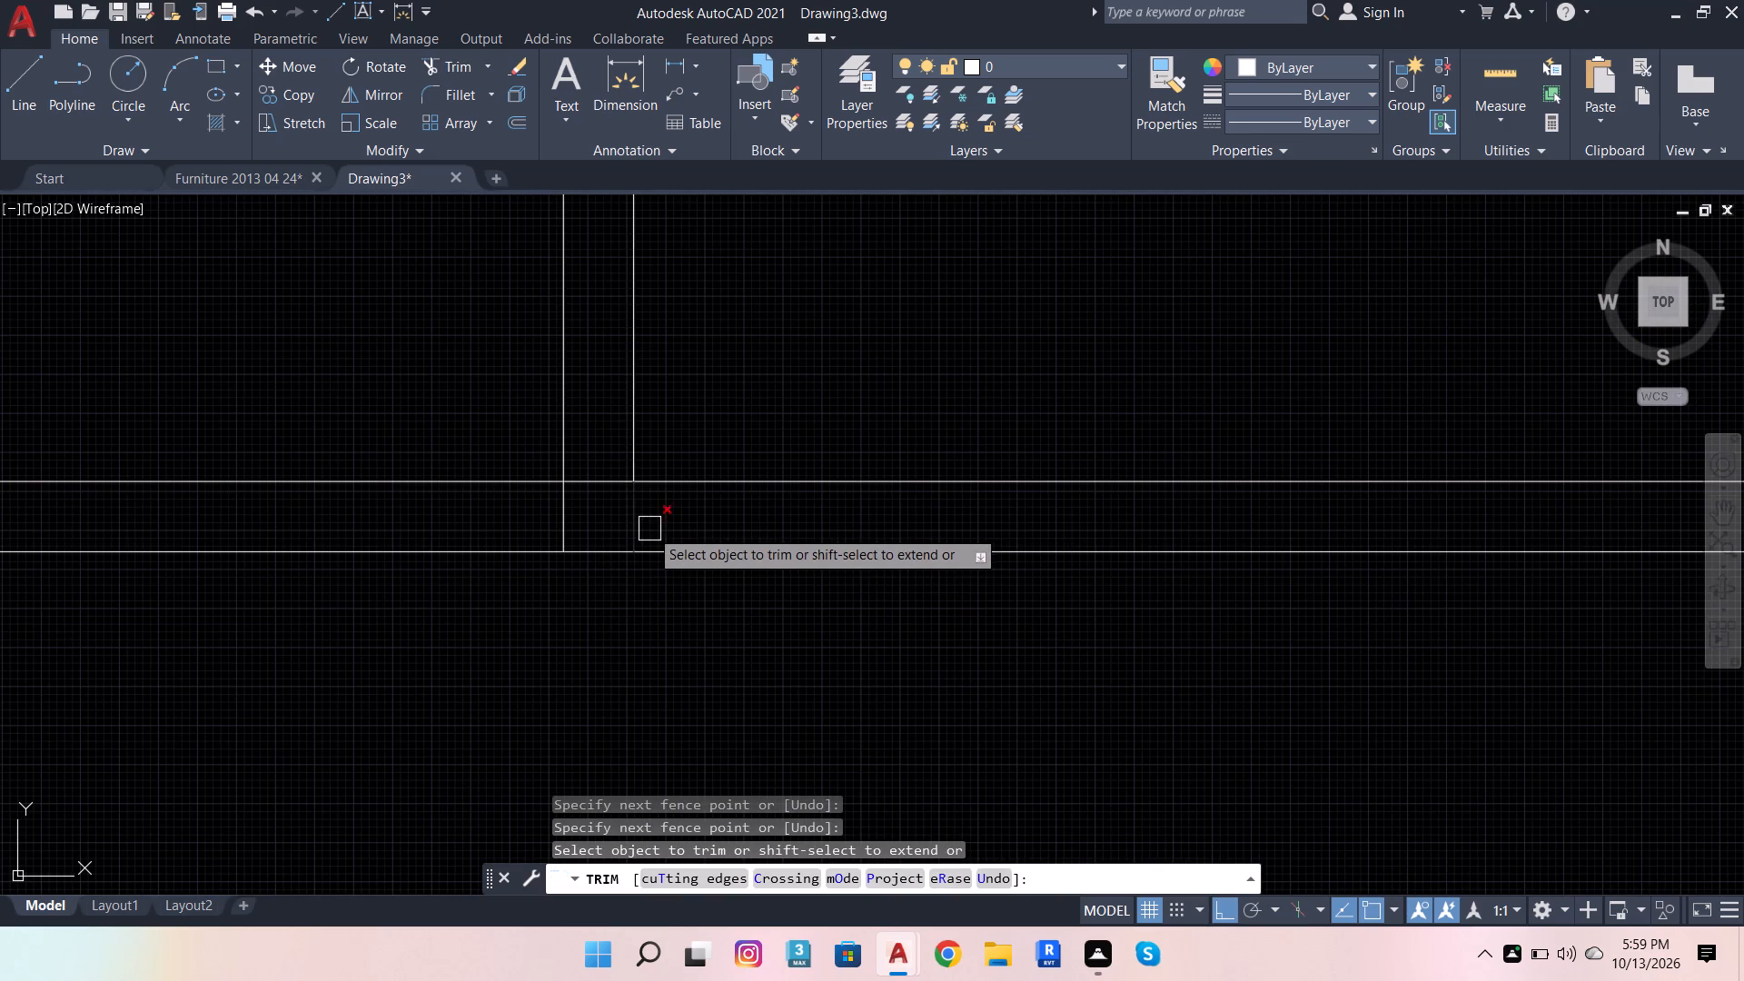
click(659, 524)
click(519, 514)
click(592, 480)
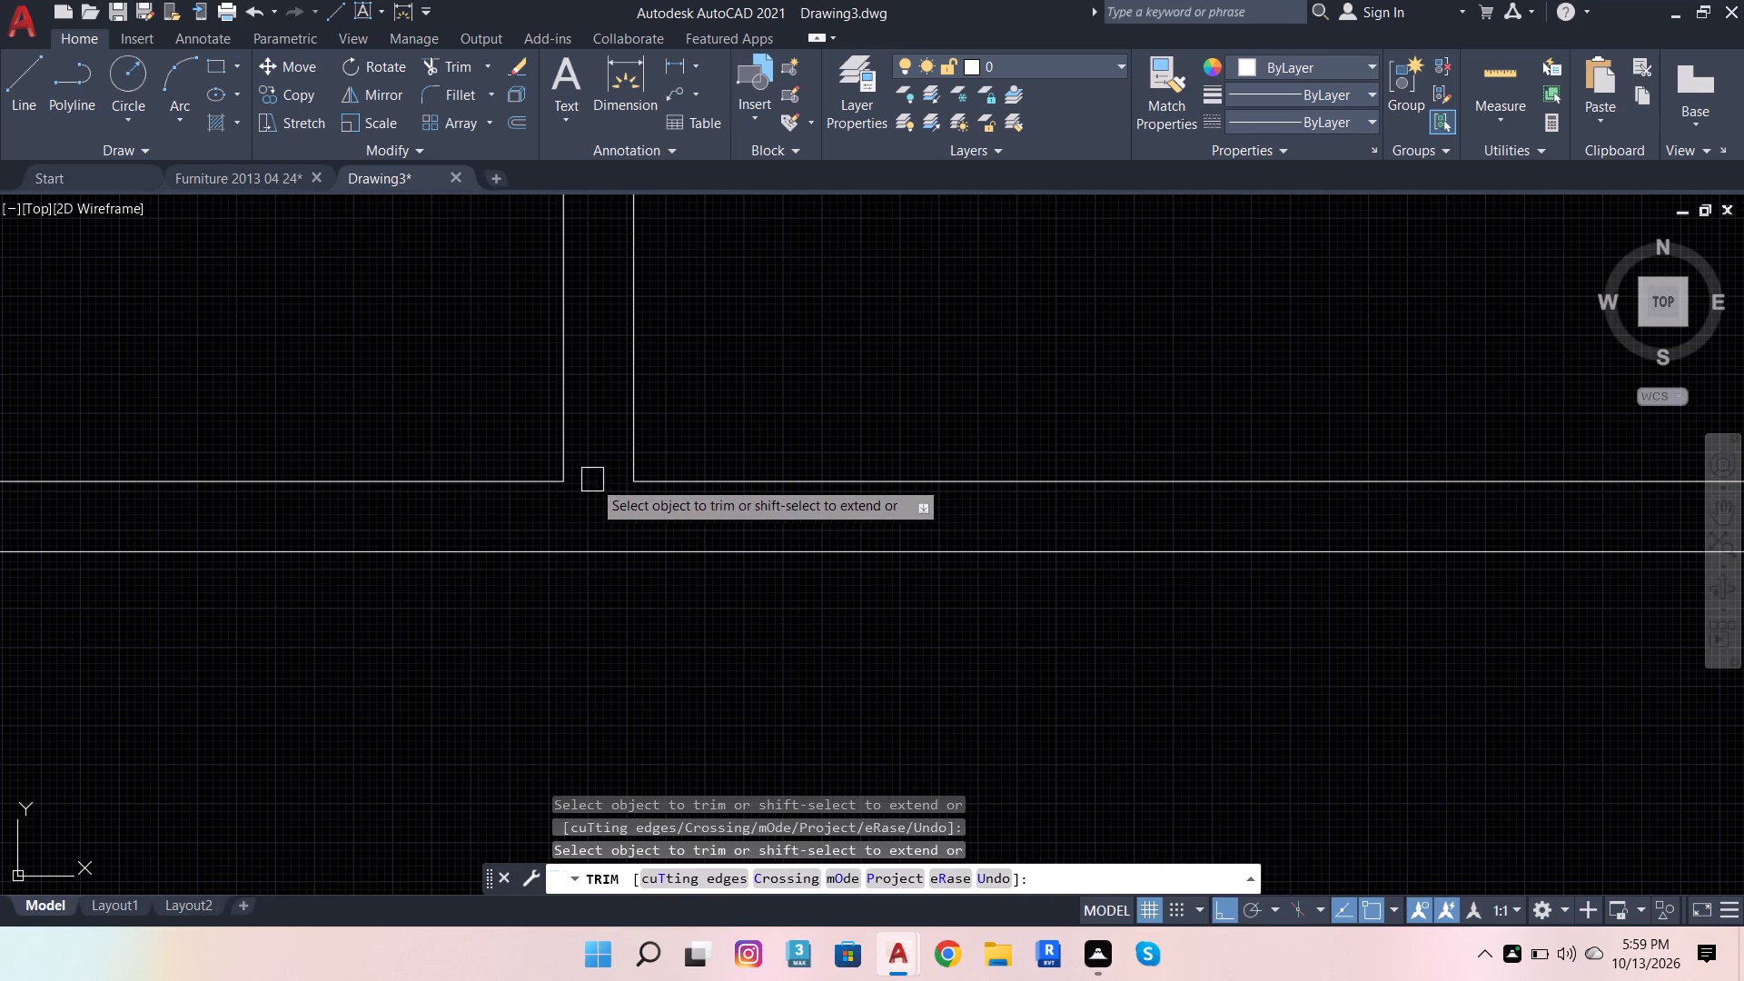
Trim the upper inner wall line between the two vertical partition lines to open the junction with the outer wall.
scroll(711, 652, down, 4)
scroll(695, 301, up, 4)
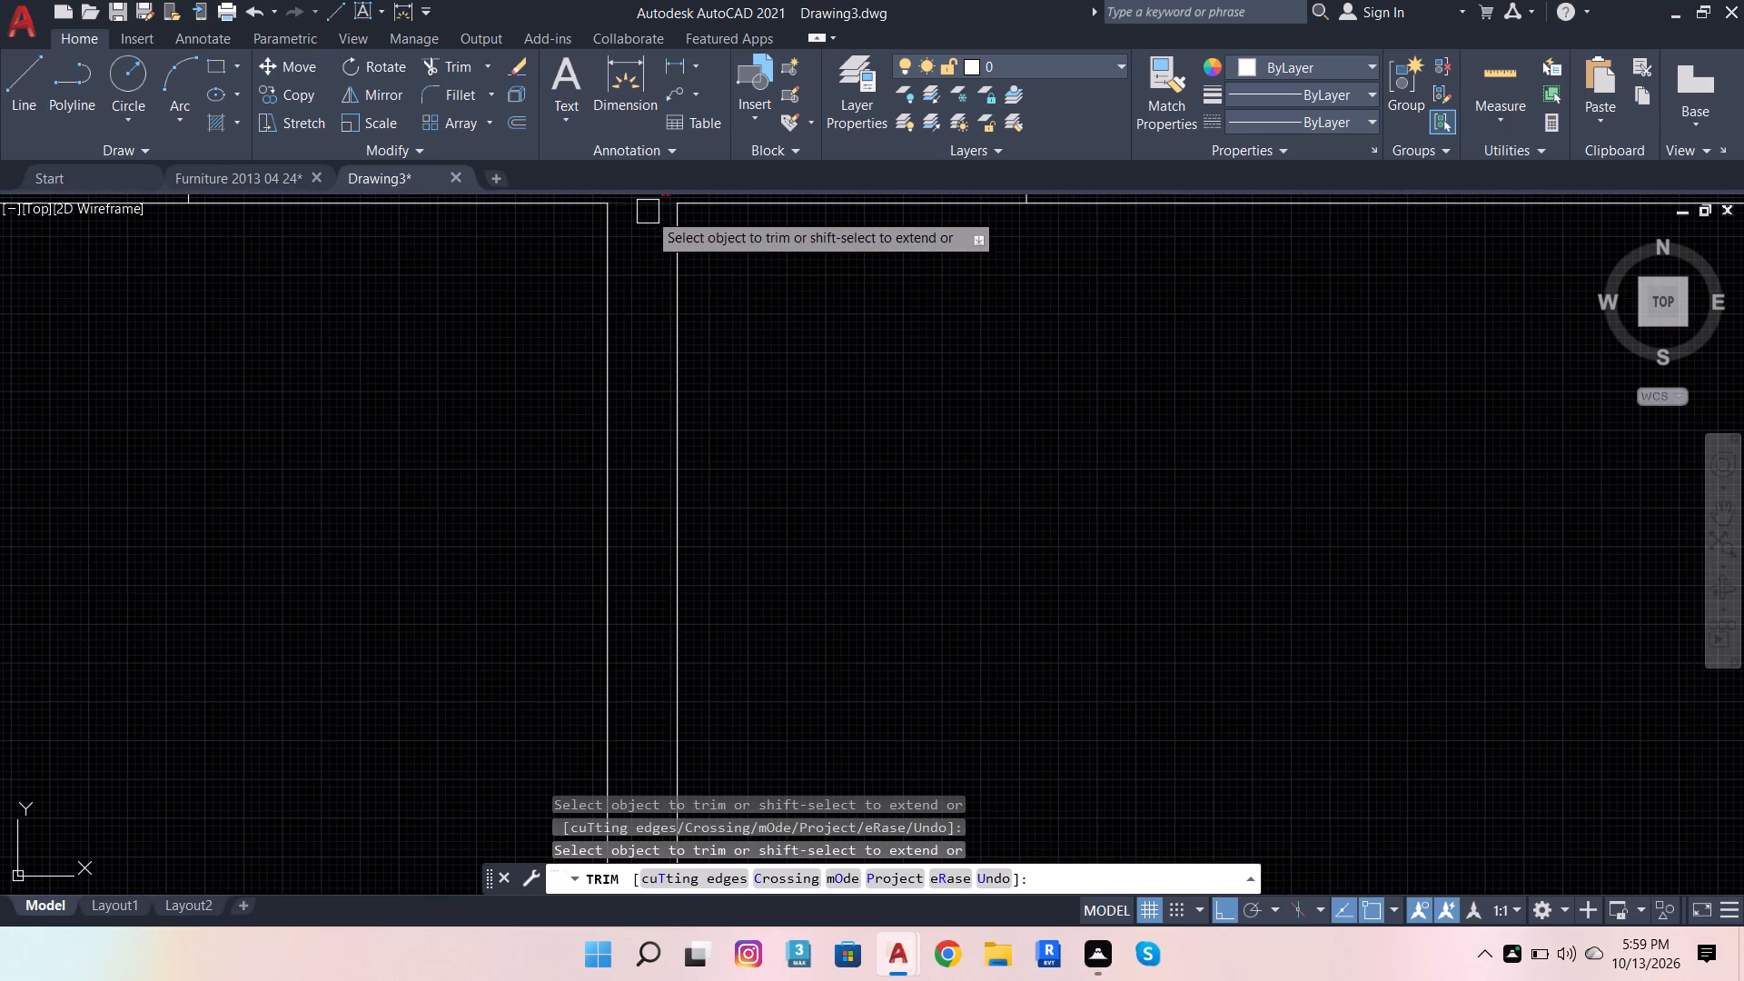
scroll(636, 352, down, 3)
scroll(612, 309, up, 3)
drag(656, 372, 659, 387)
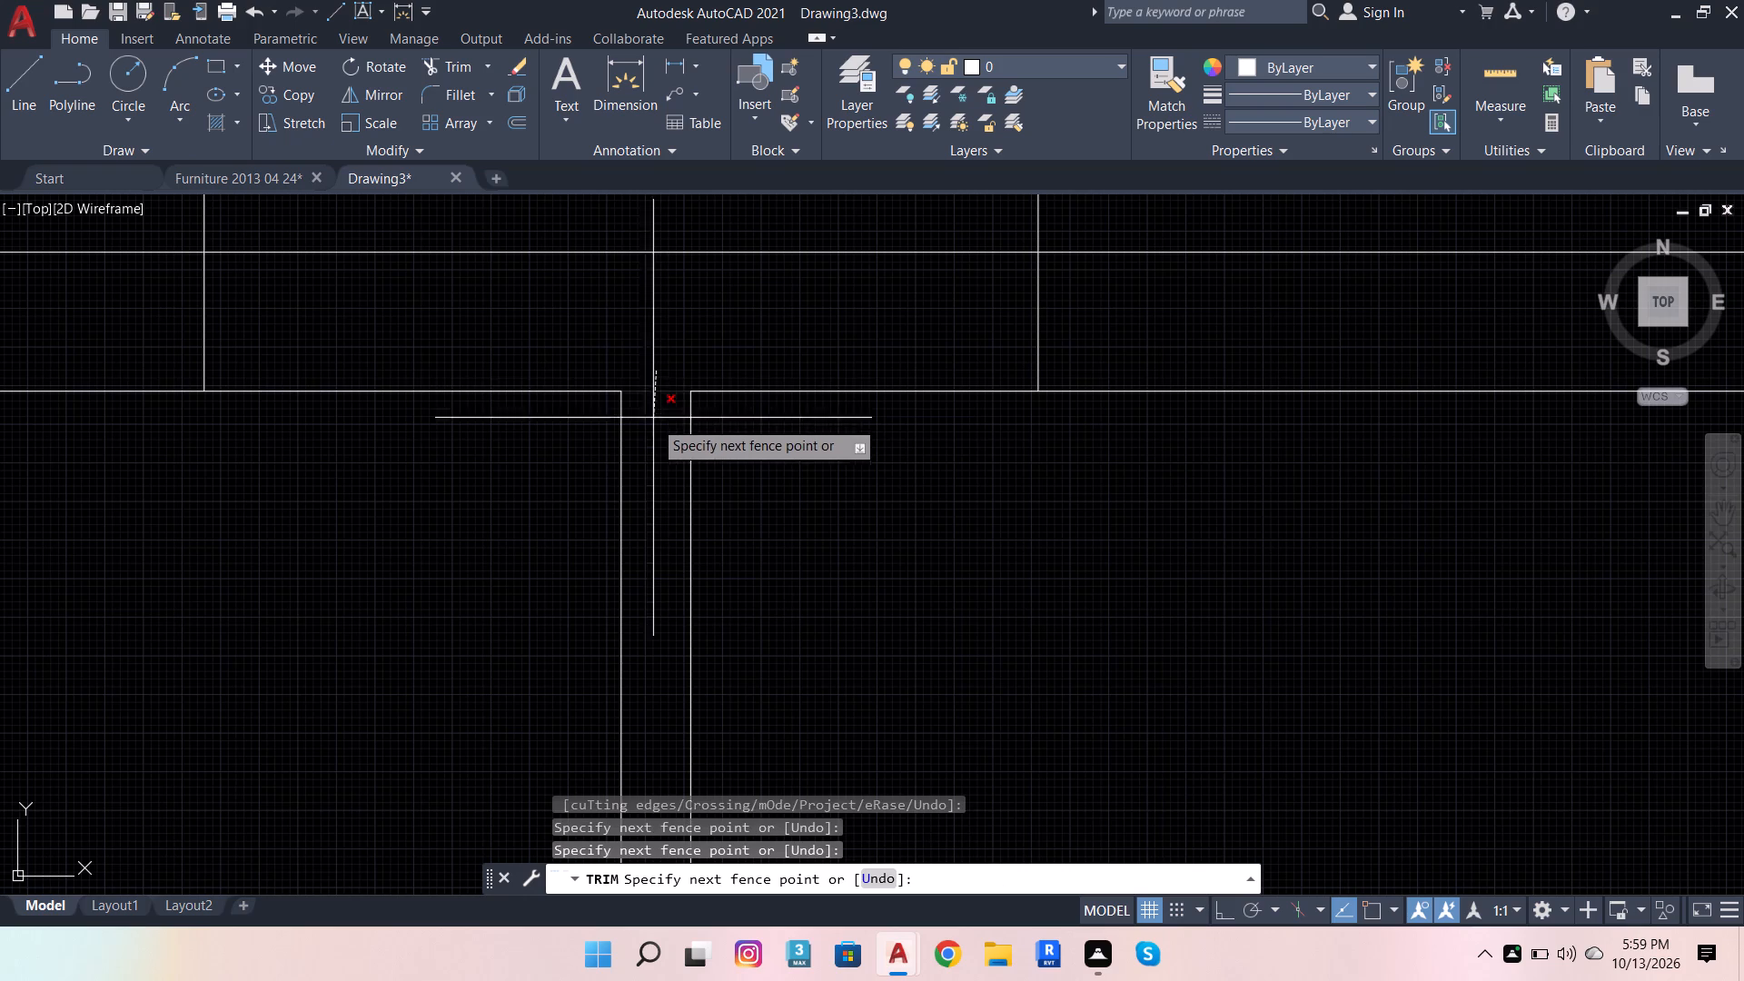
click(645, 438)
scroll(707, 409, down, 4)
scroll(933, 570, down, 2)
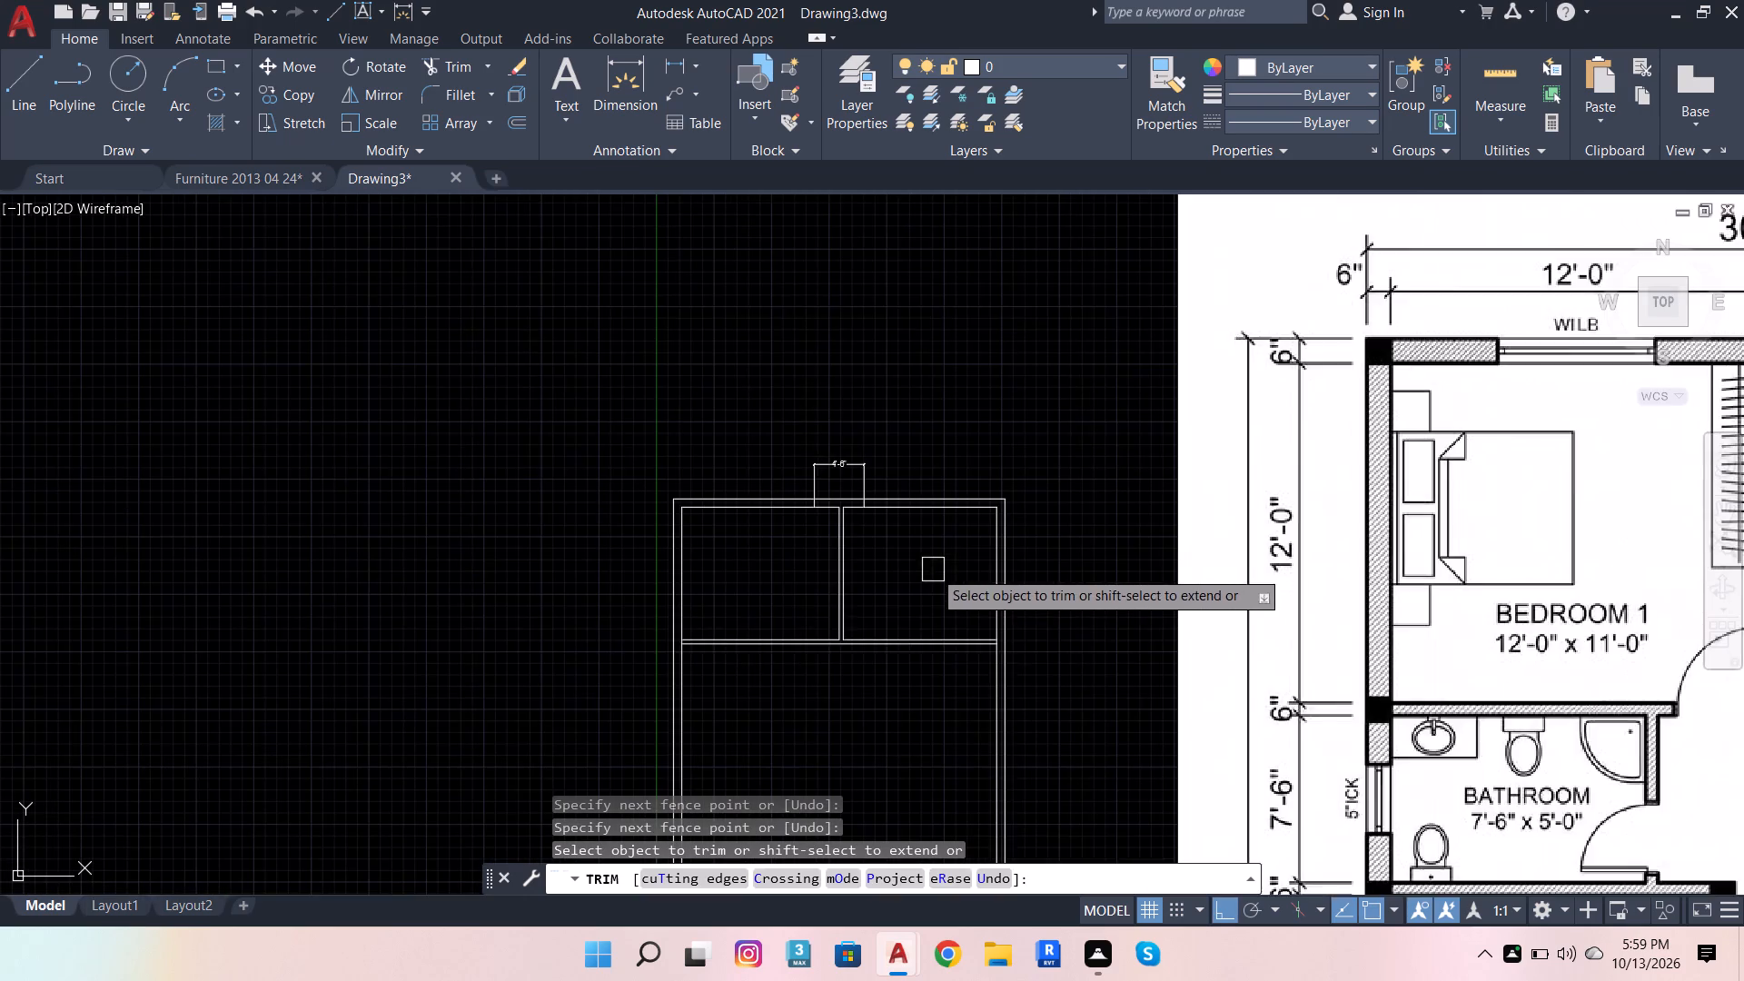
scroll(646, 615, down, 1)
scroll(945, 530, down, 2)
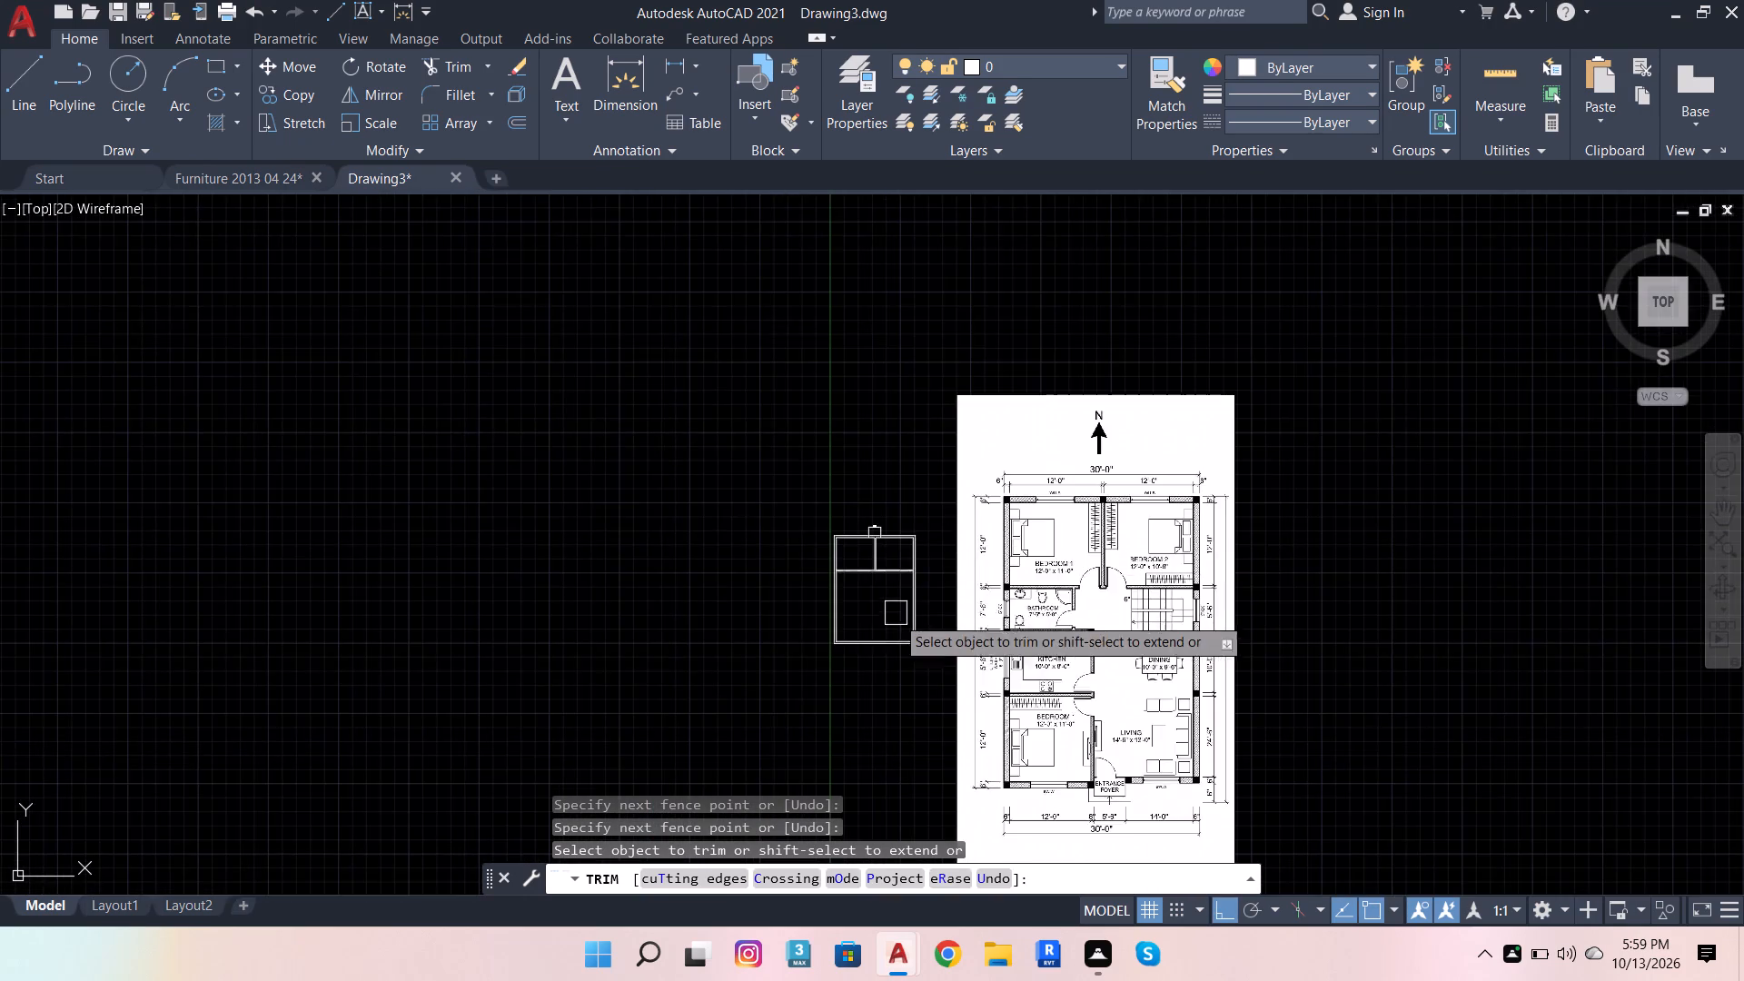
scroll(888, 673, up, 2)
key(Escape)
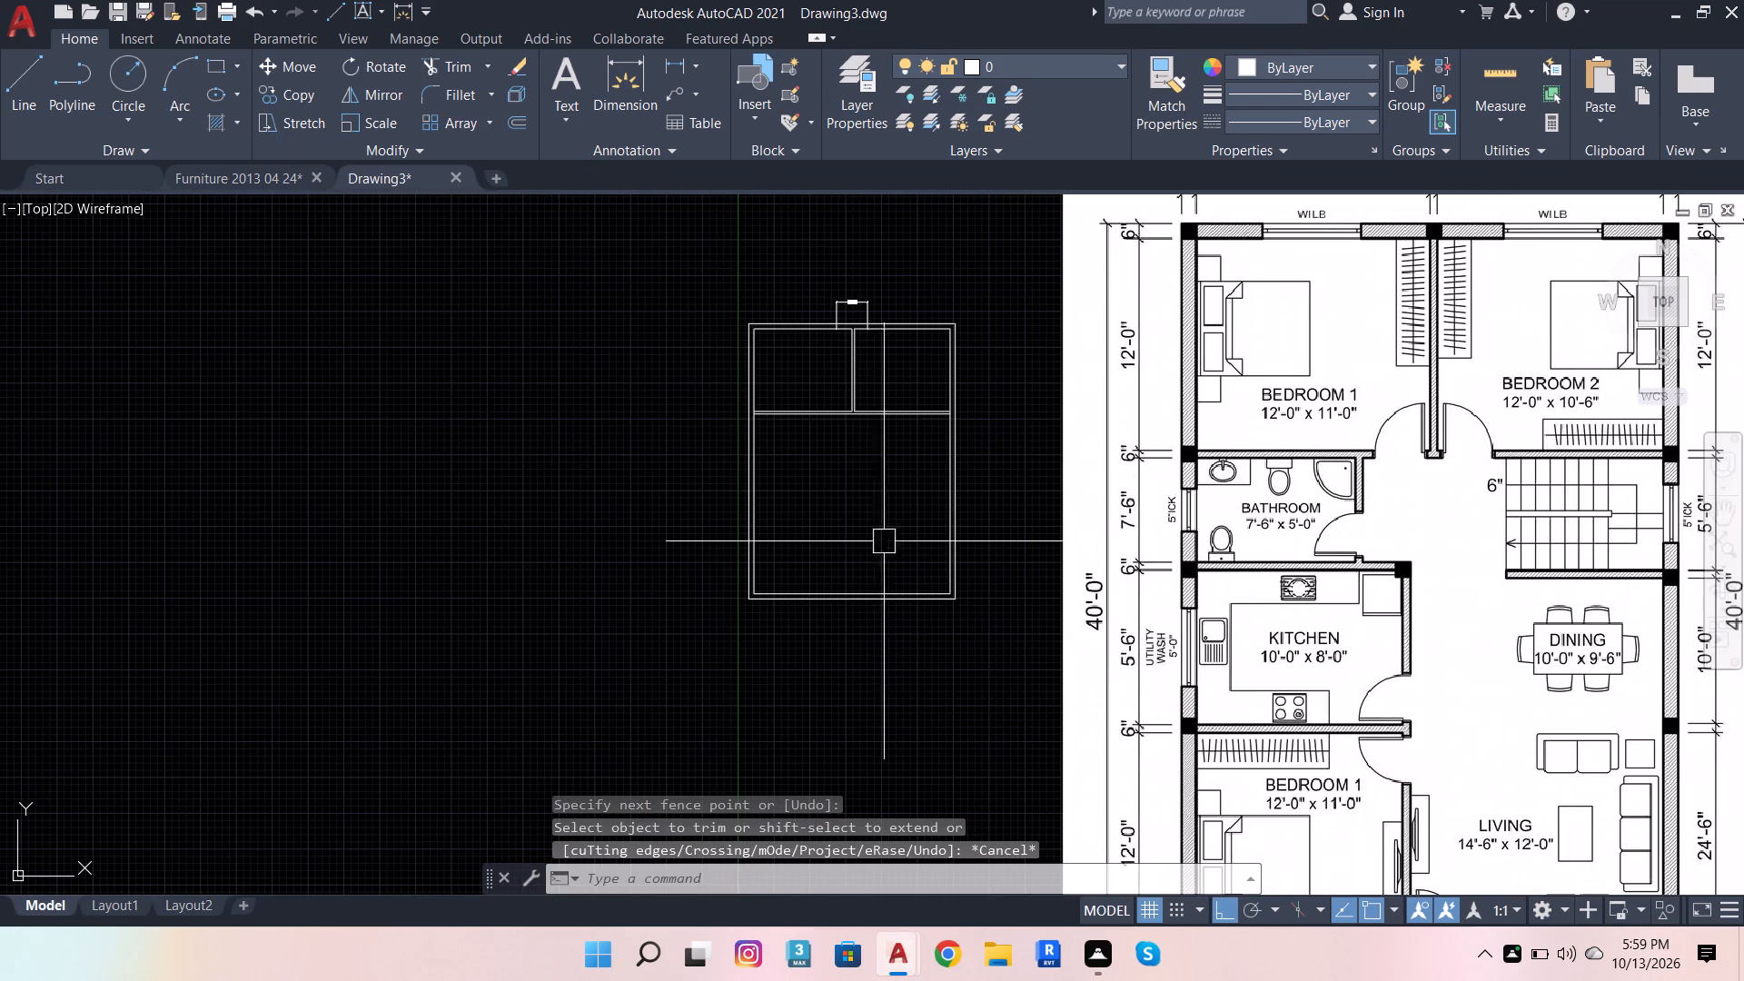
key(Escape)
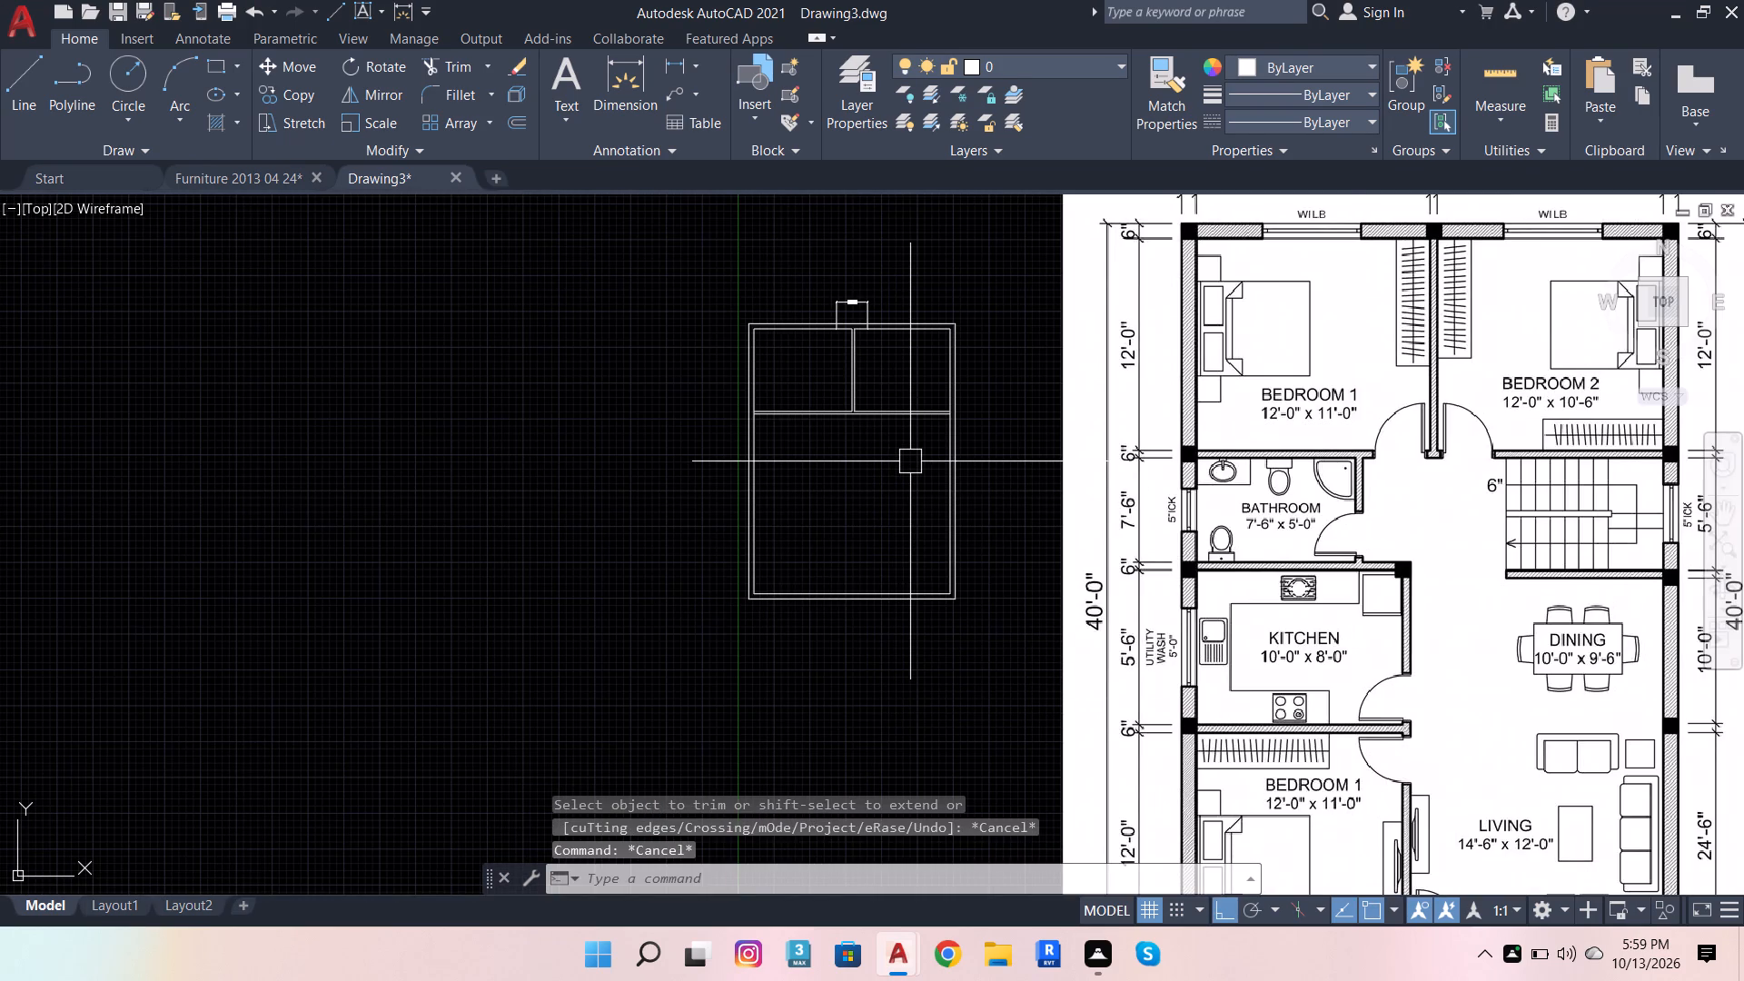
Offset the lower line of the horizontal bedroom wall 5'6" downward.
scroll(896, 440, up, 1)
click(878, 409)
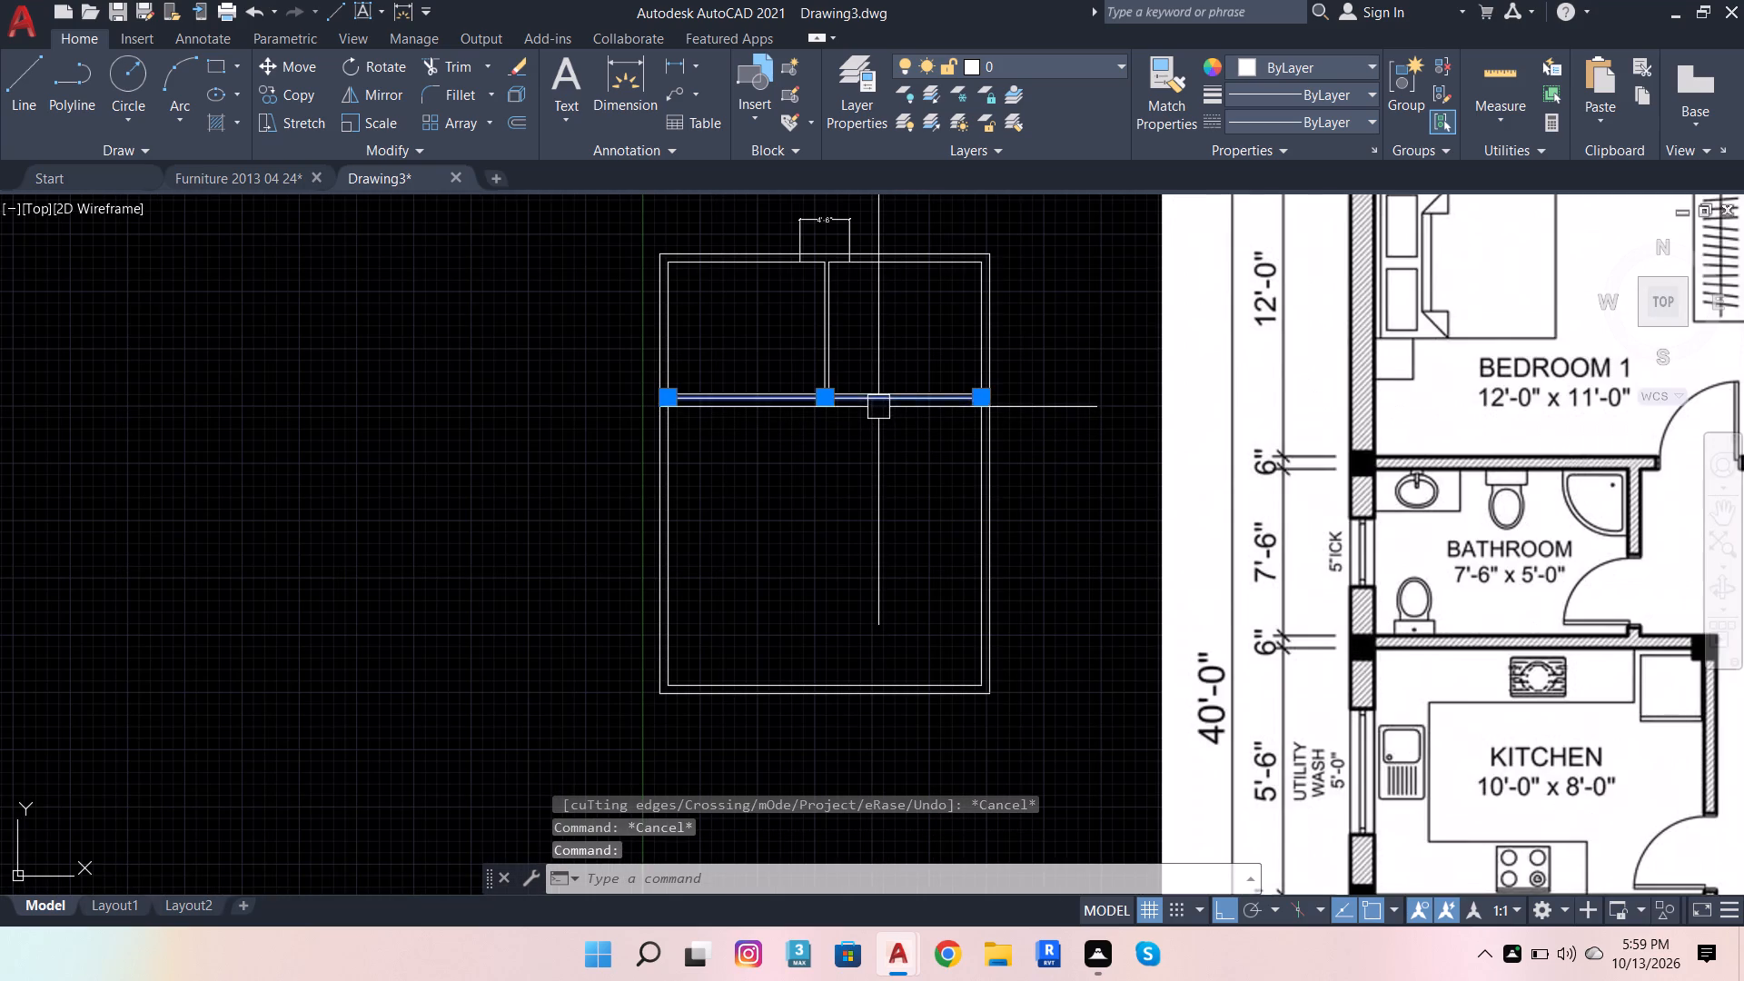
click(518, 124)
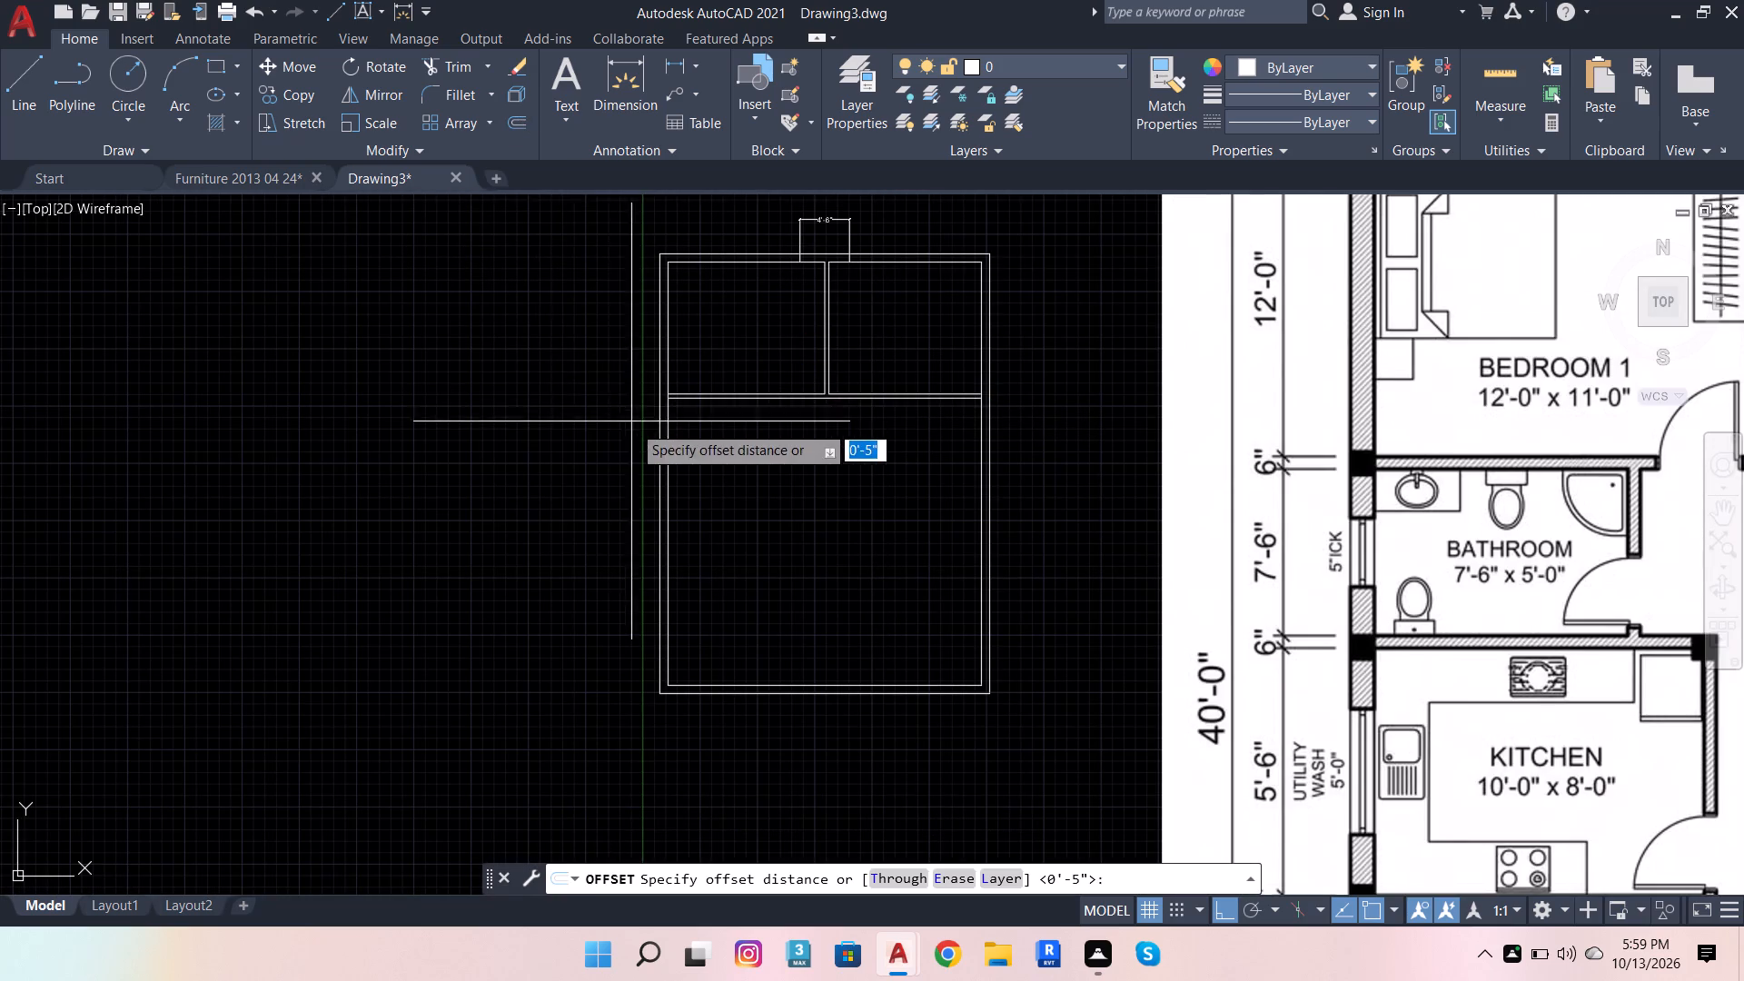
scroll(639, 437, up, 2)
click(713, 340)
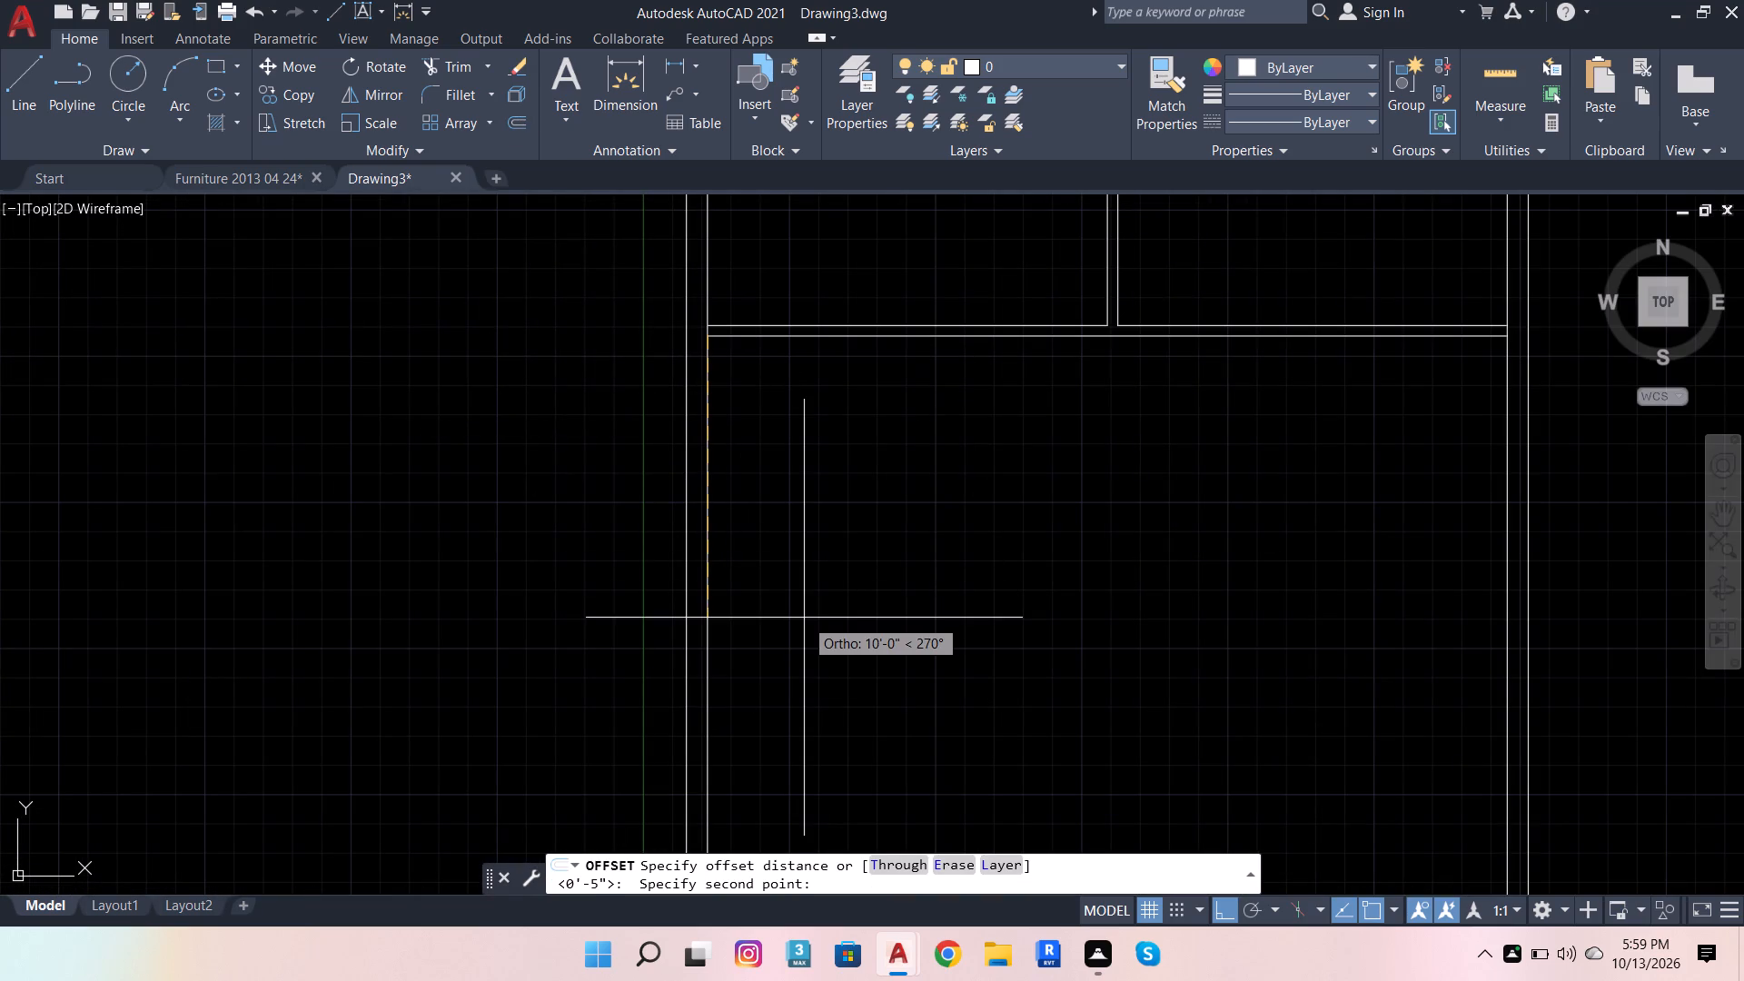
text(5'6)
key(Return)
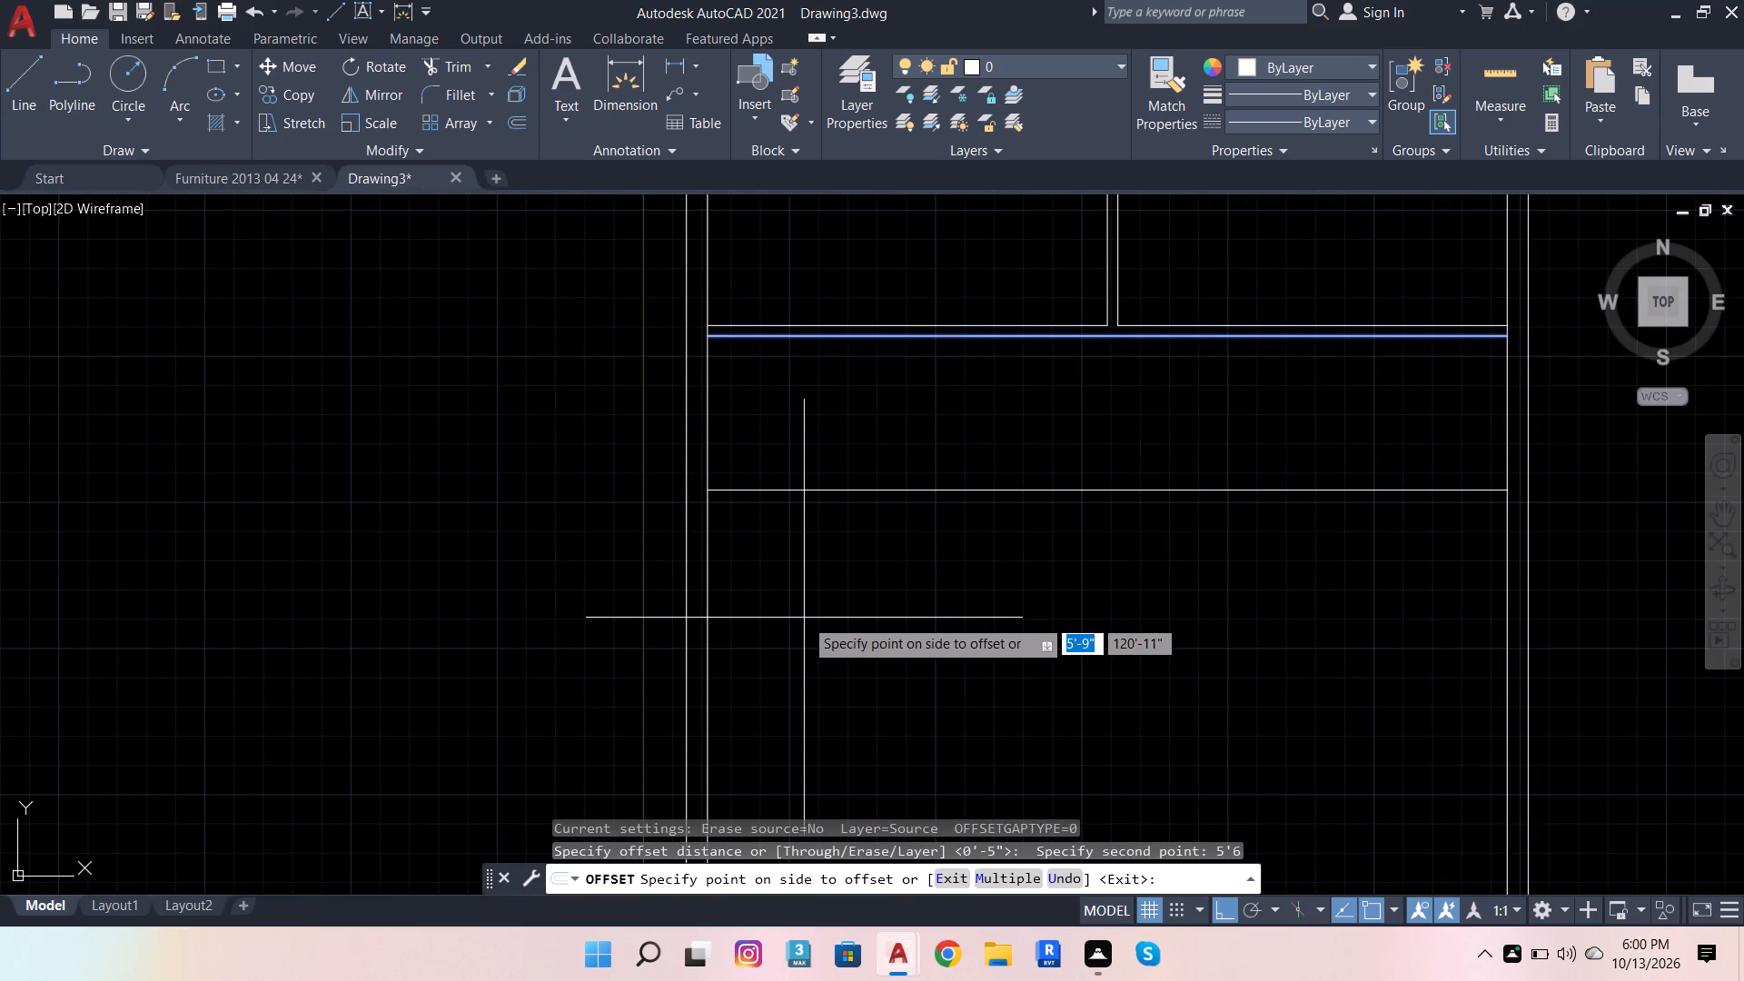
click(804, 618)
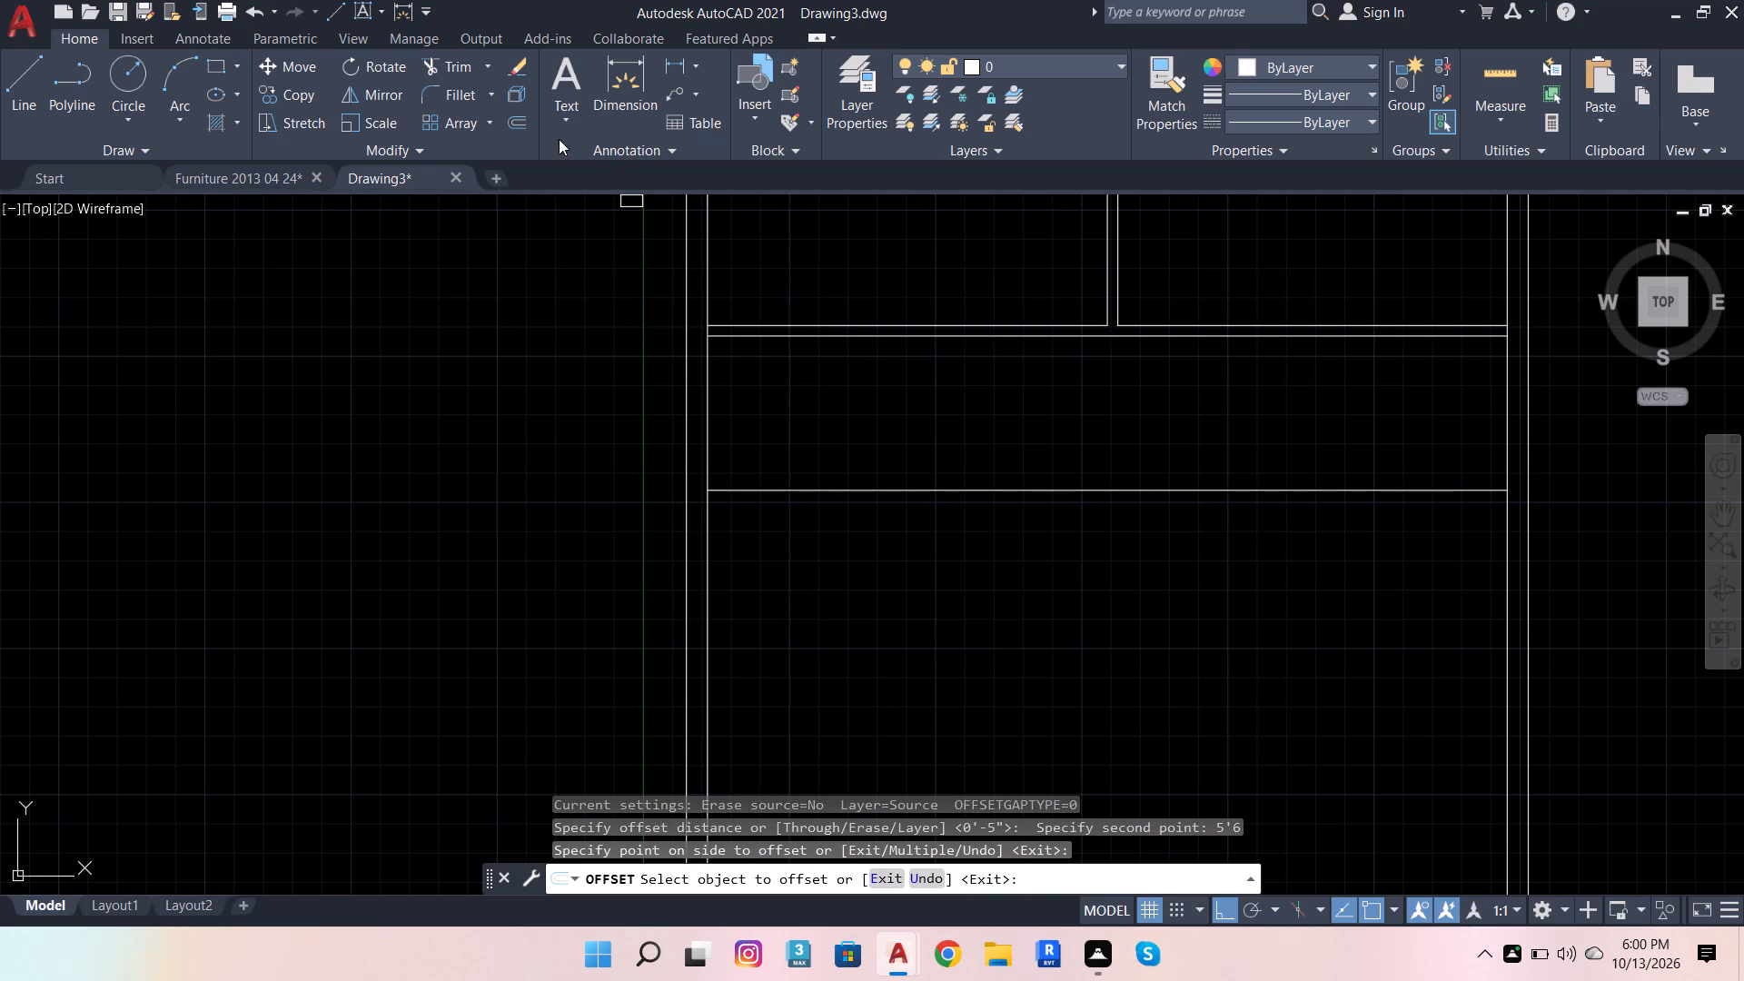
Offset the new horizontal line 4.5" downward to form the second horizontal partition wall.
click(518, 124)
click(700, 487)
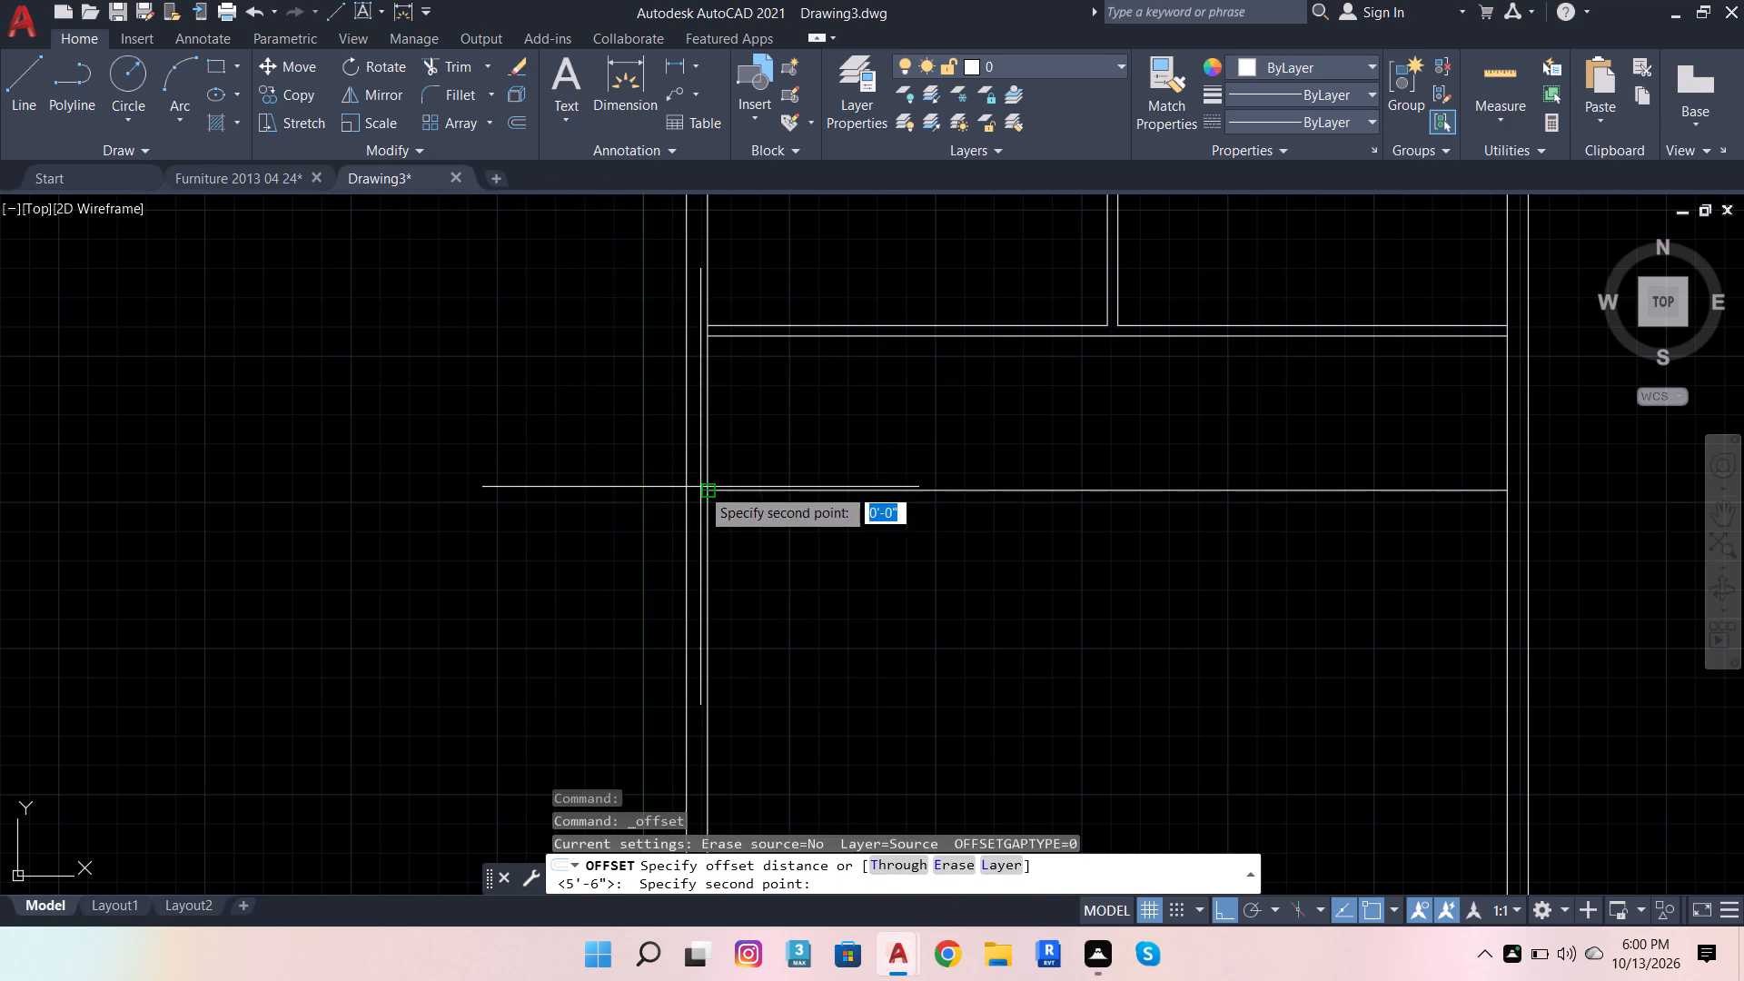
text(4.5)
key(Return)
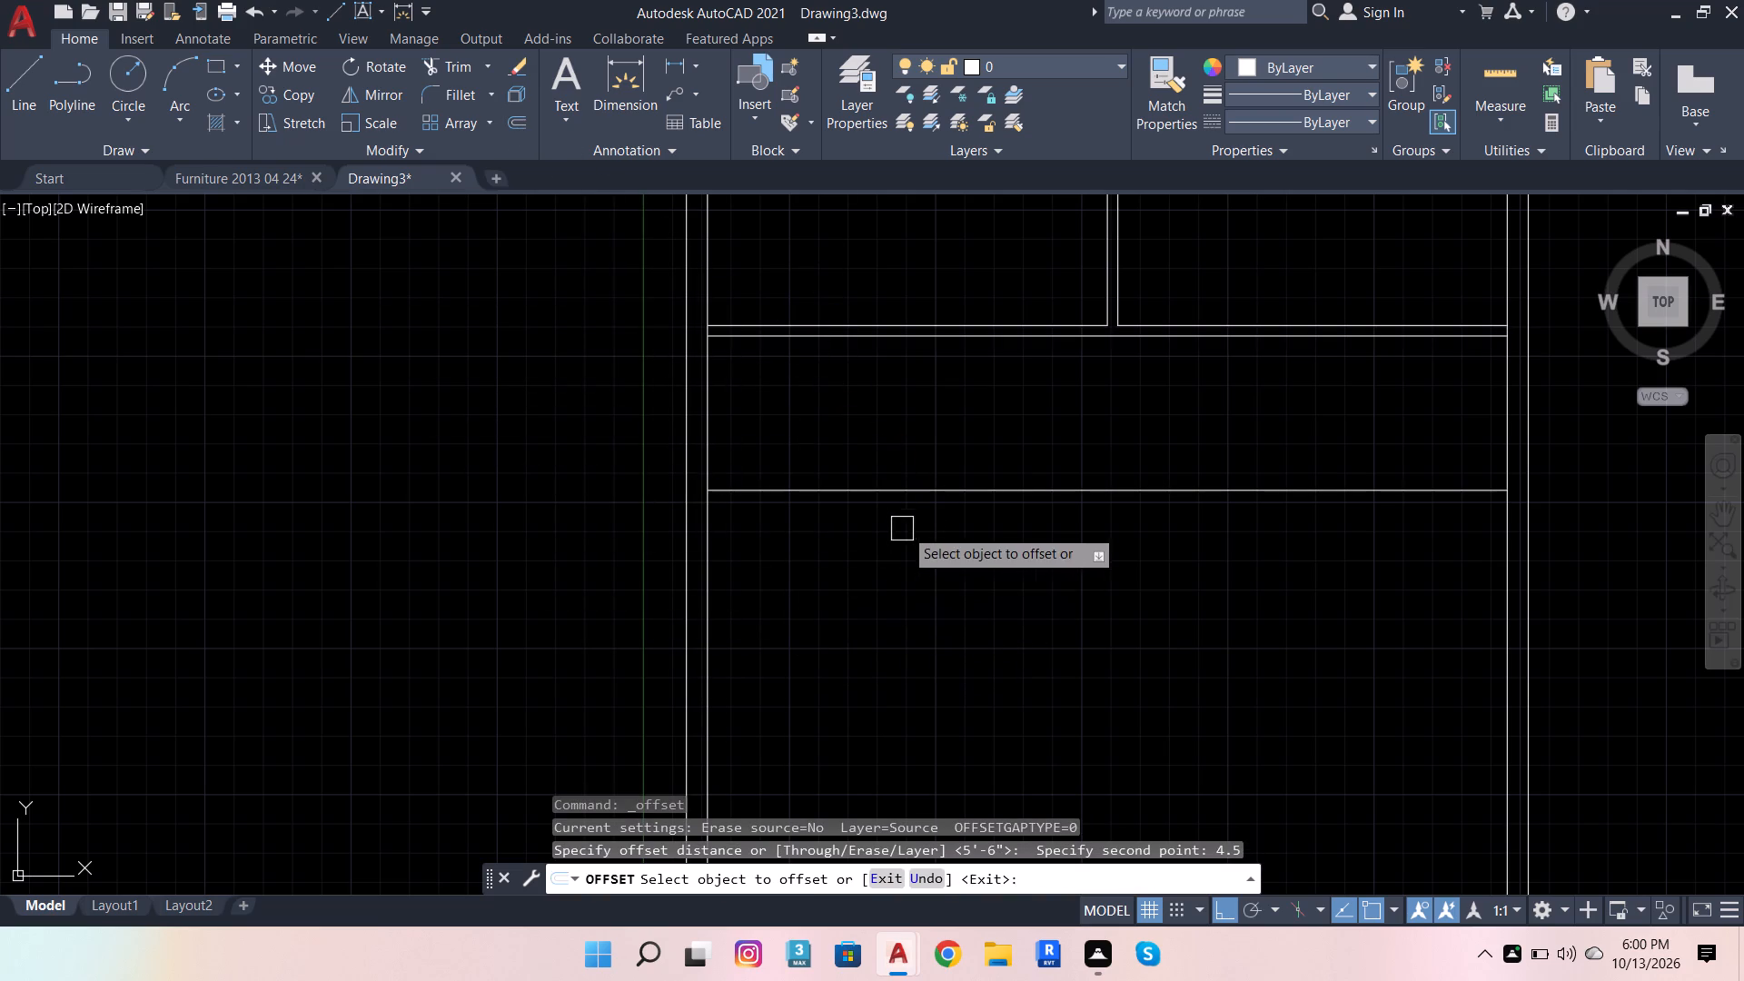
click(925, 493)
click(946, 585)
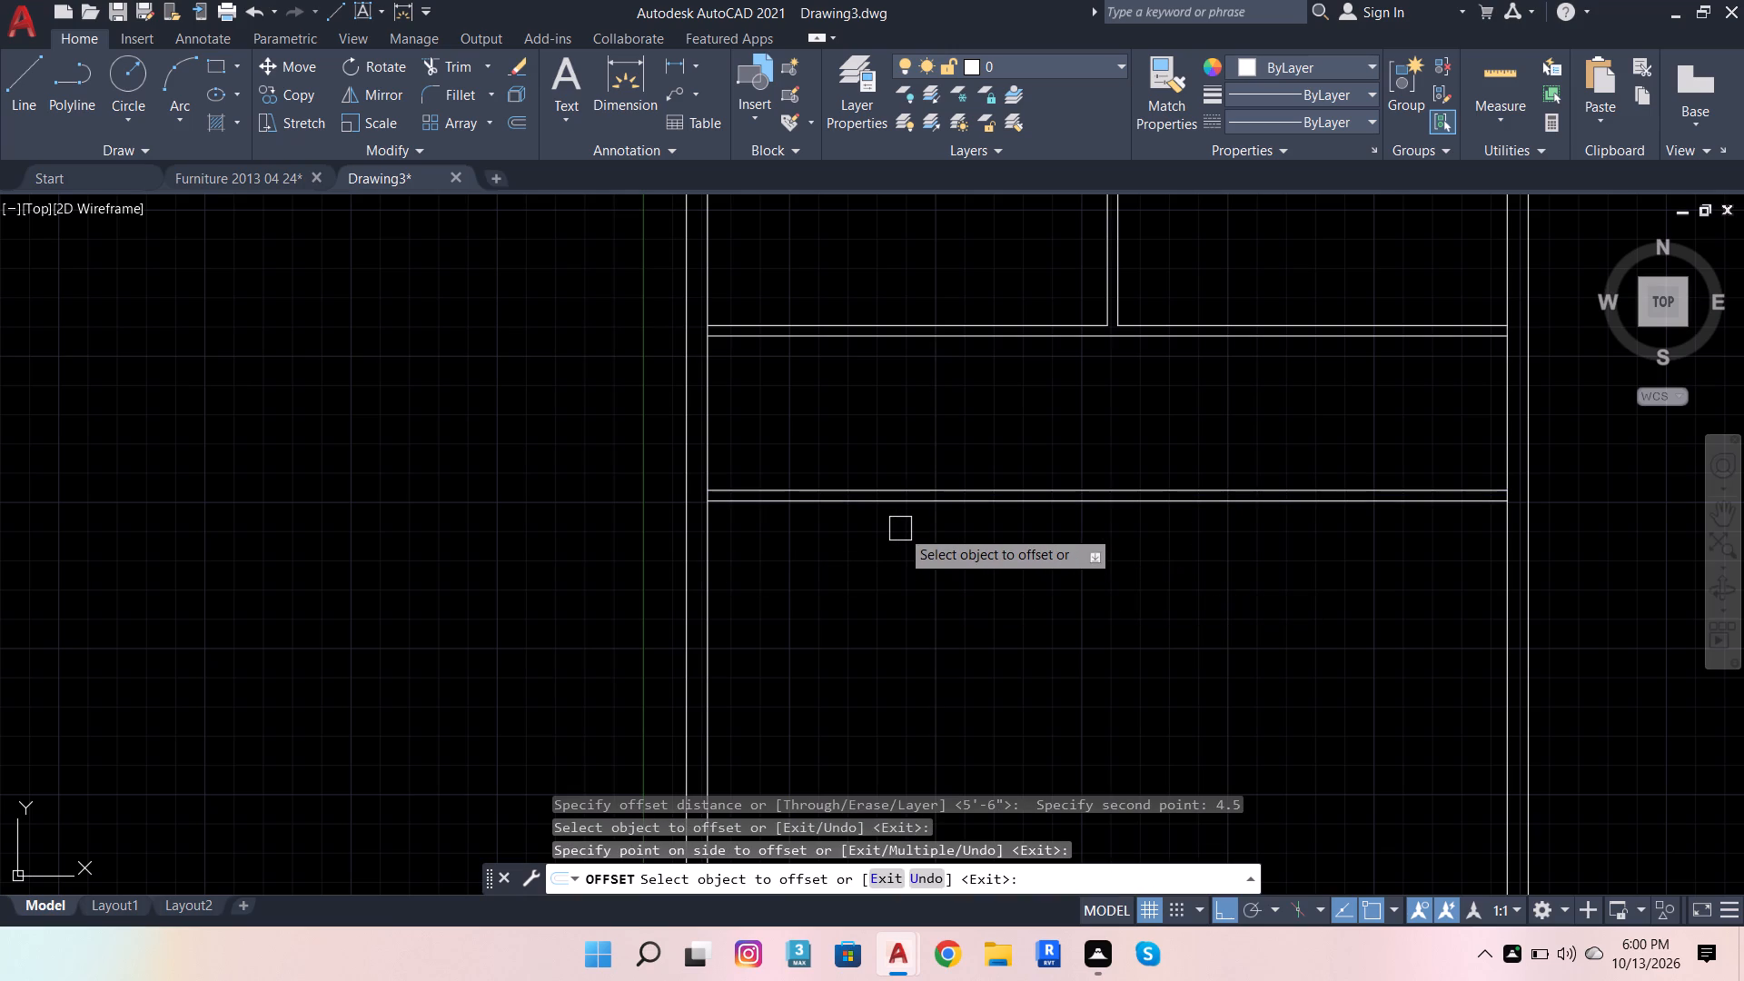
key(Escape)
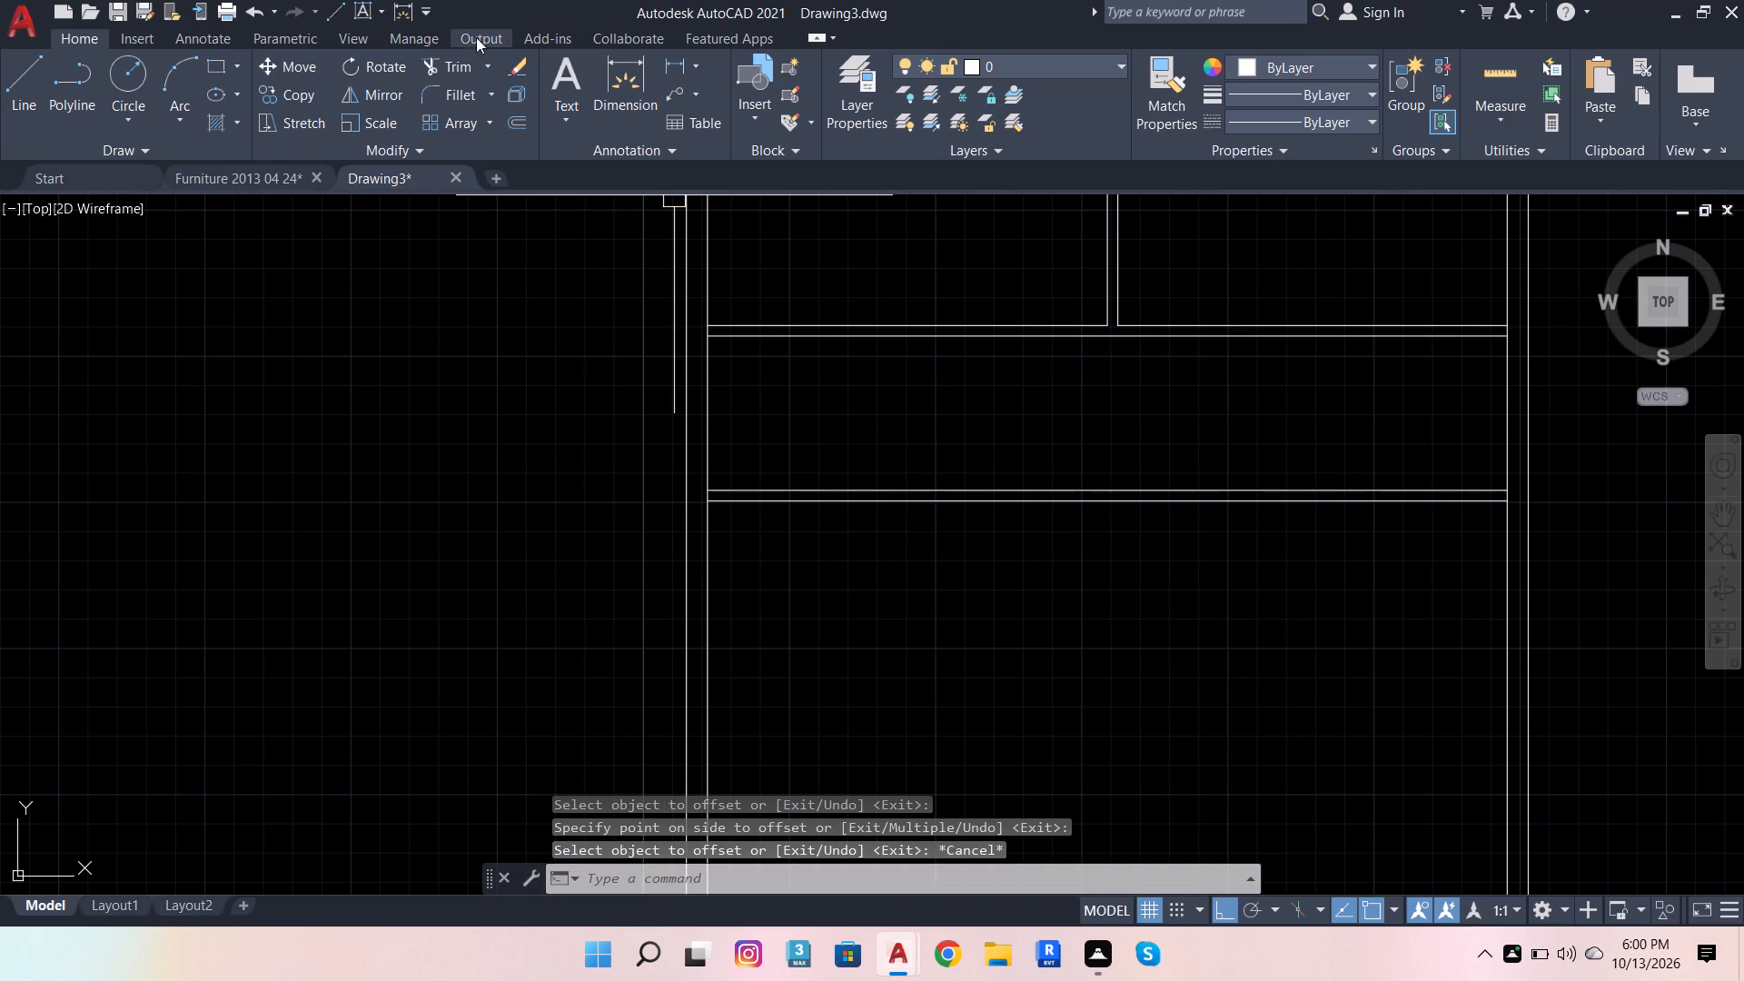
Trim the inner side wall lines across both ends of the lower partition wall and the right end of the bedroom wall.
click(454, 60)
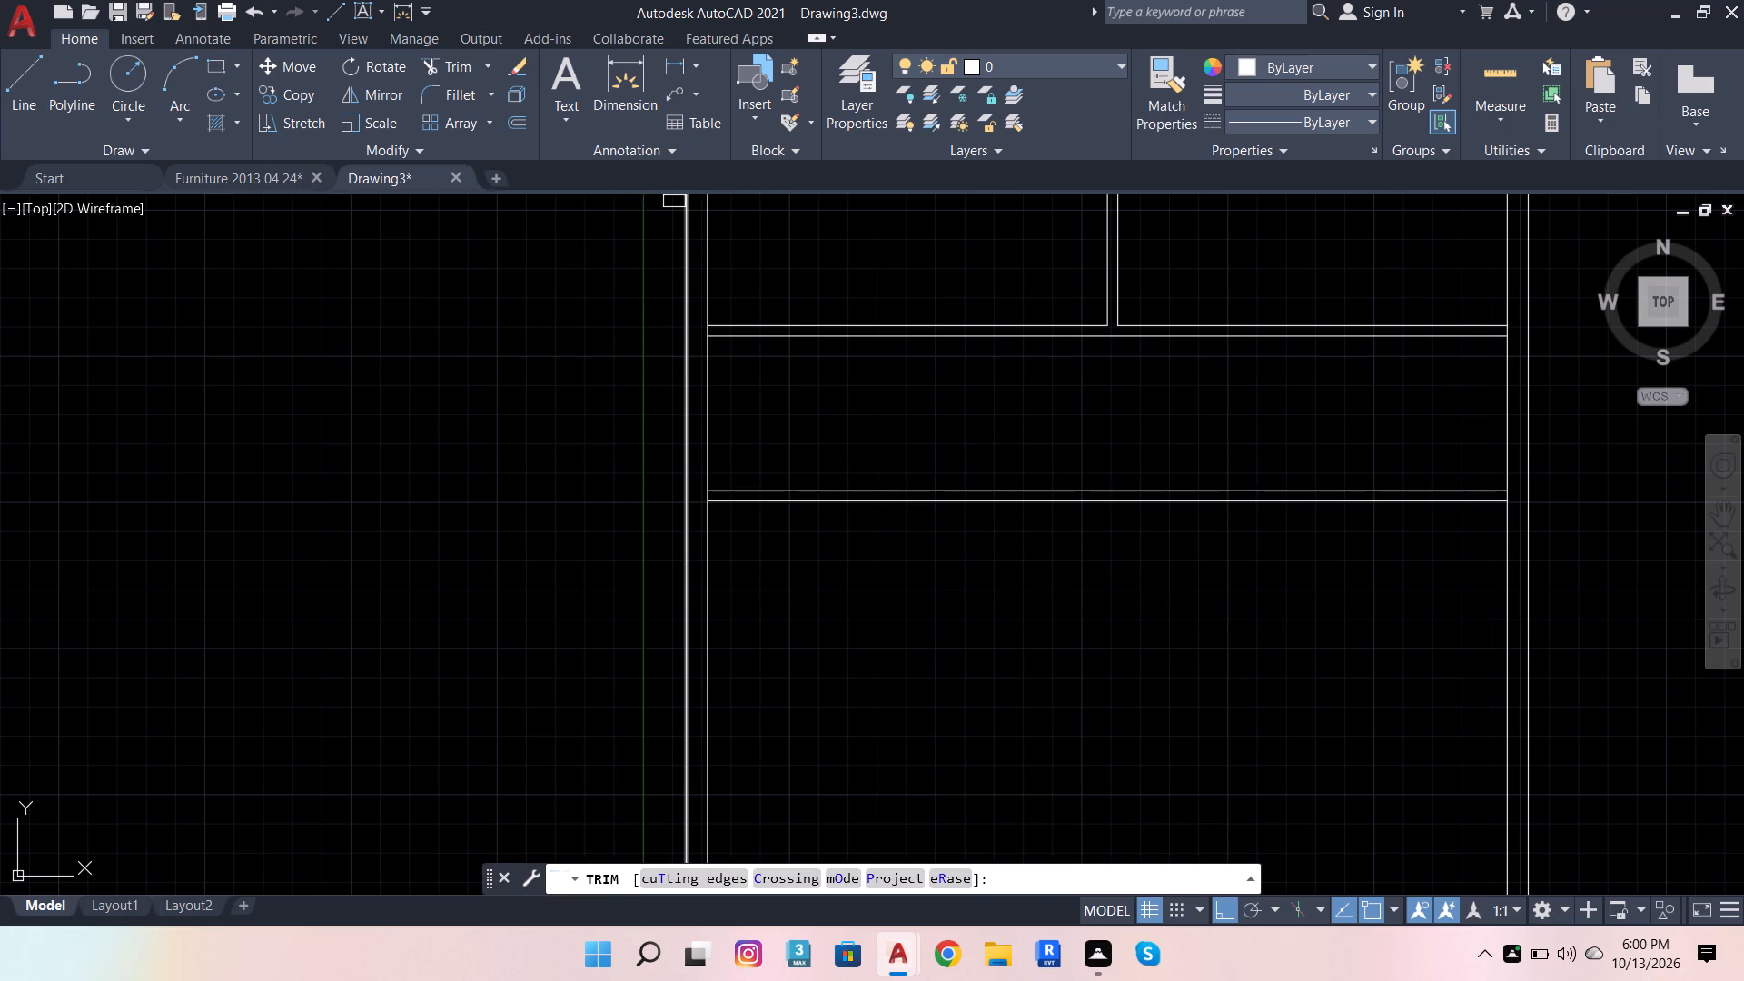
scroll(777, 324, up, 2)
scroll(519, 301, up, 1)
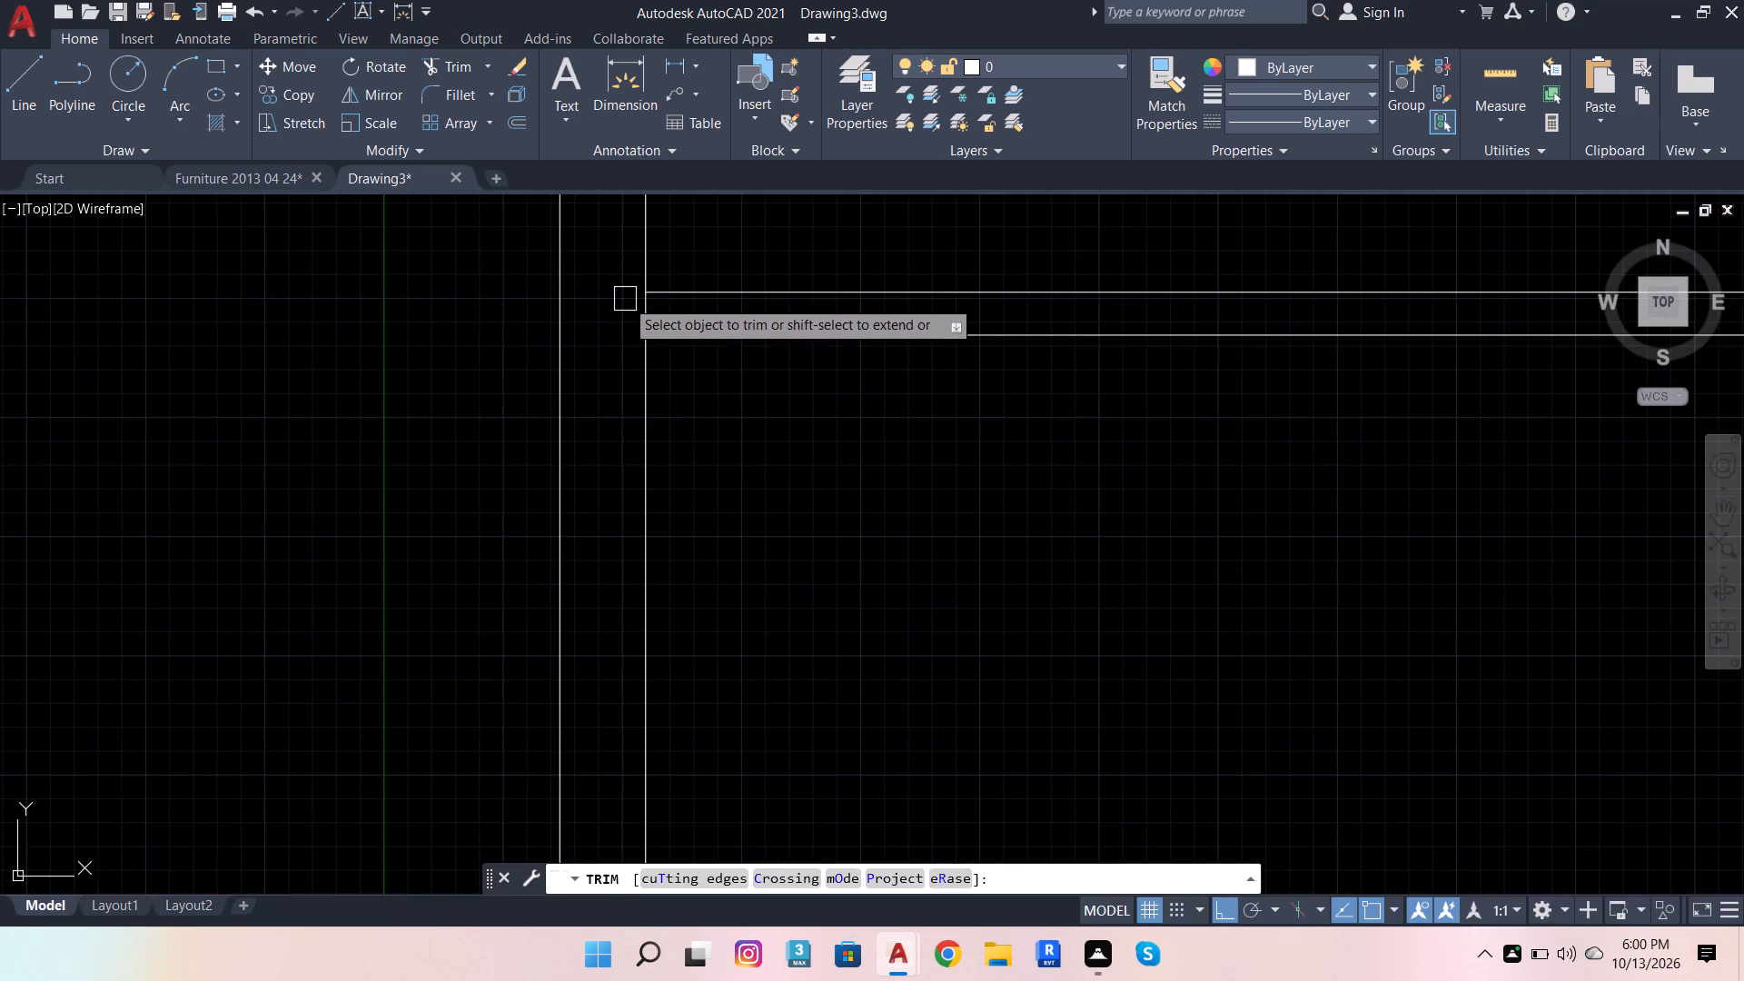
click(632, 309)
click(679, 322)
scroll(584, 411, down, 6)
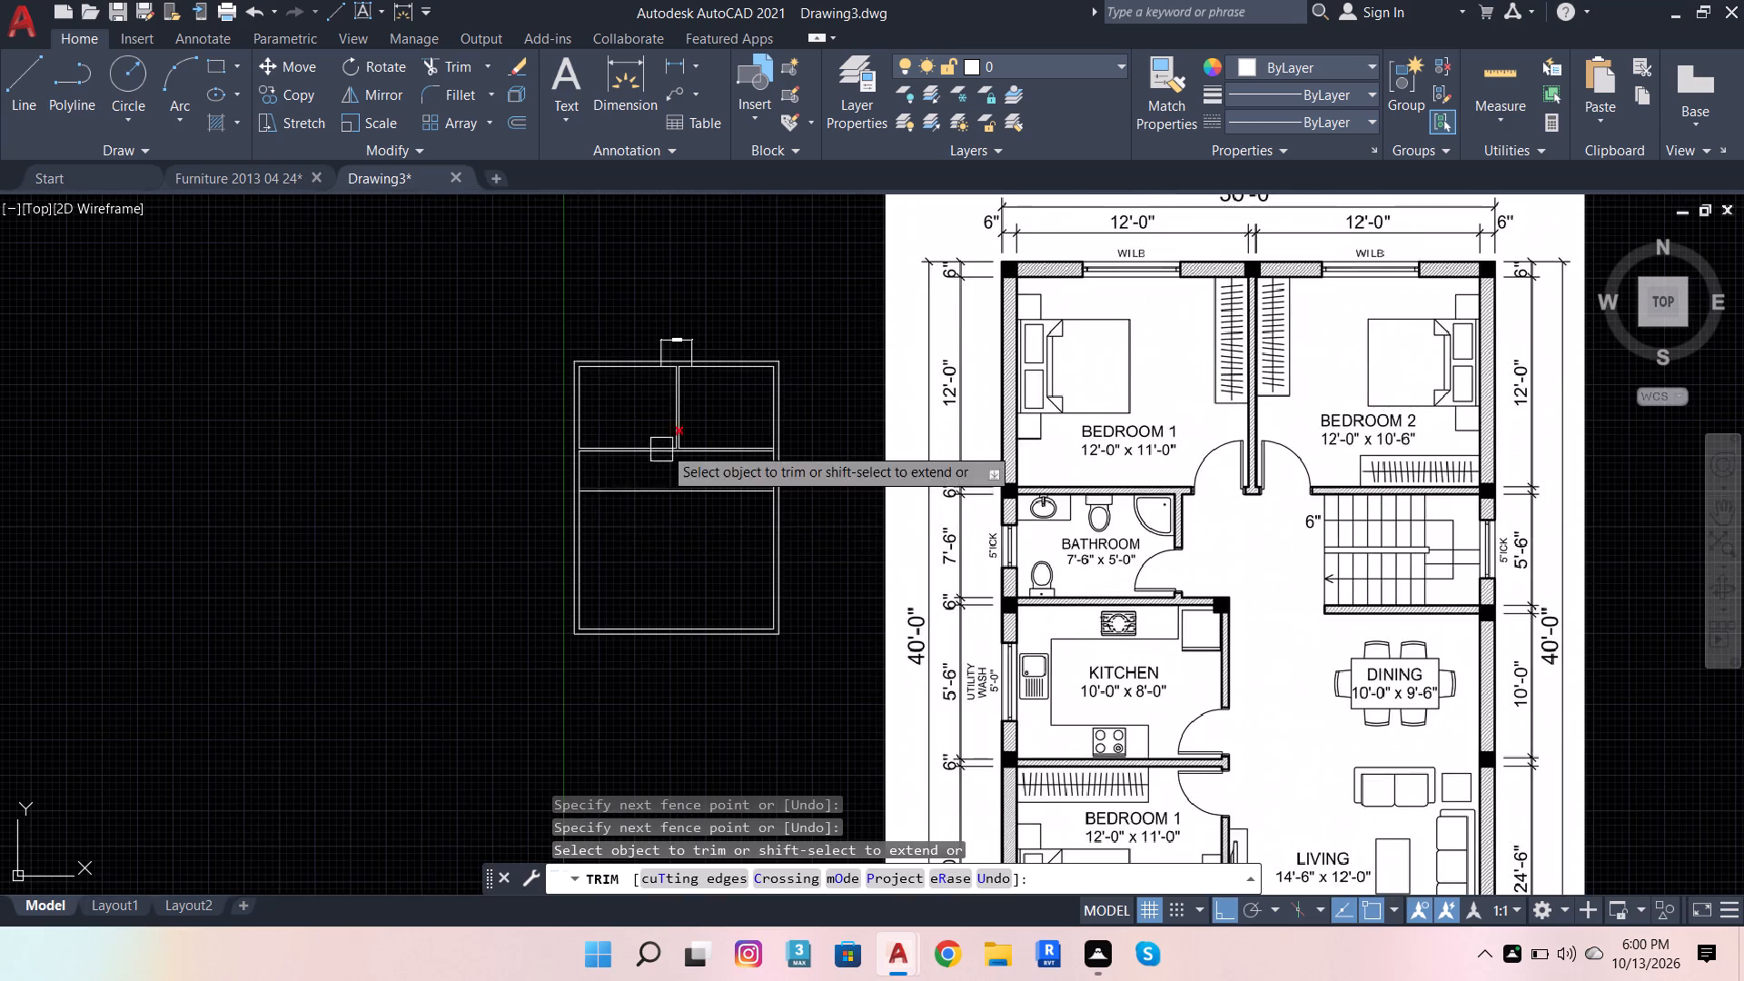
scroll(689, 371, up, 3)
scroll(724, 381, down, 2)
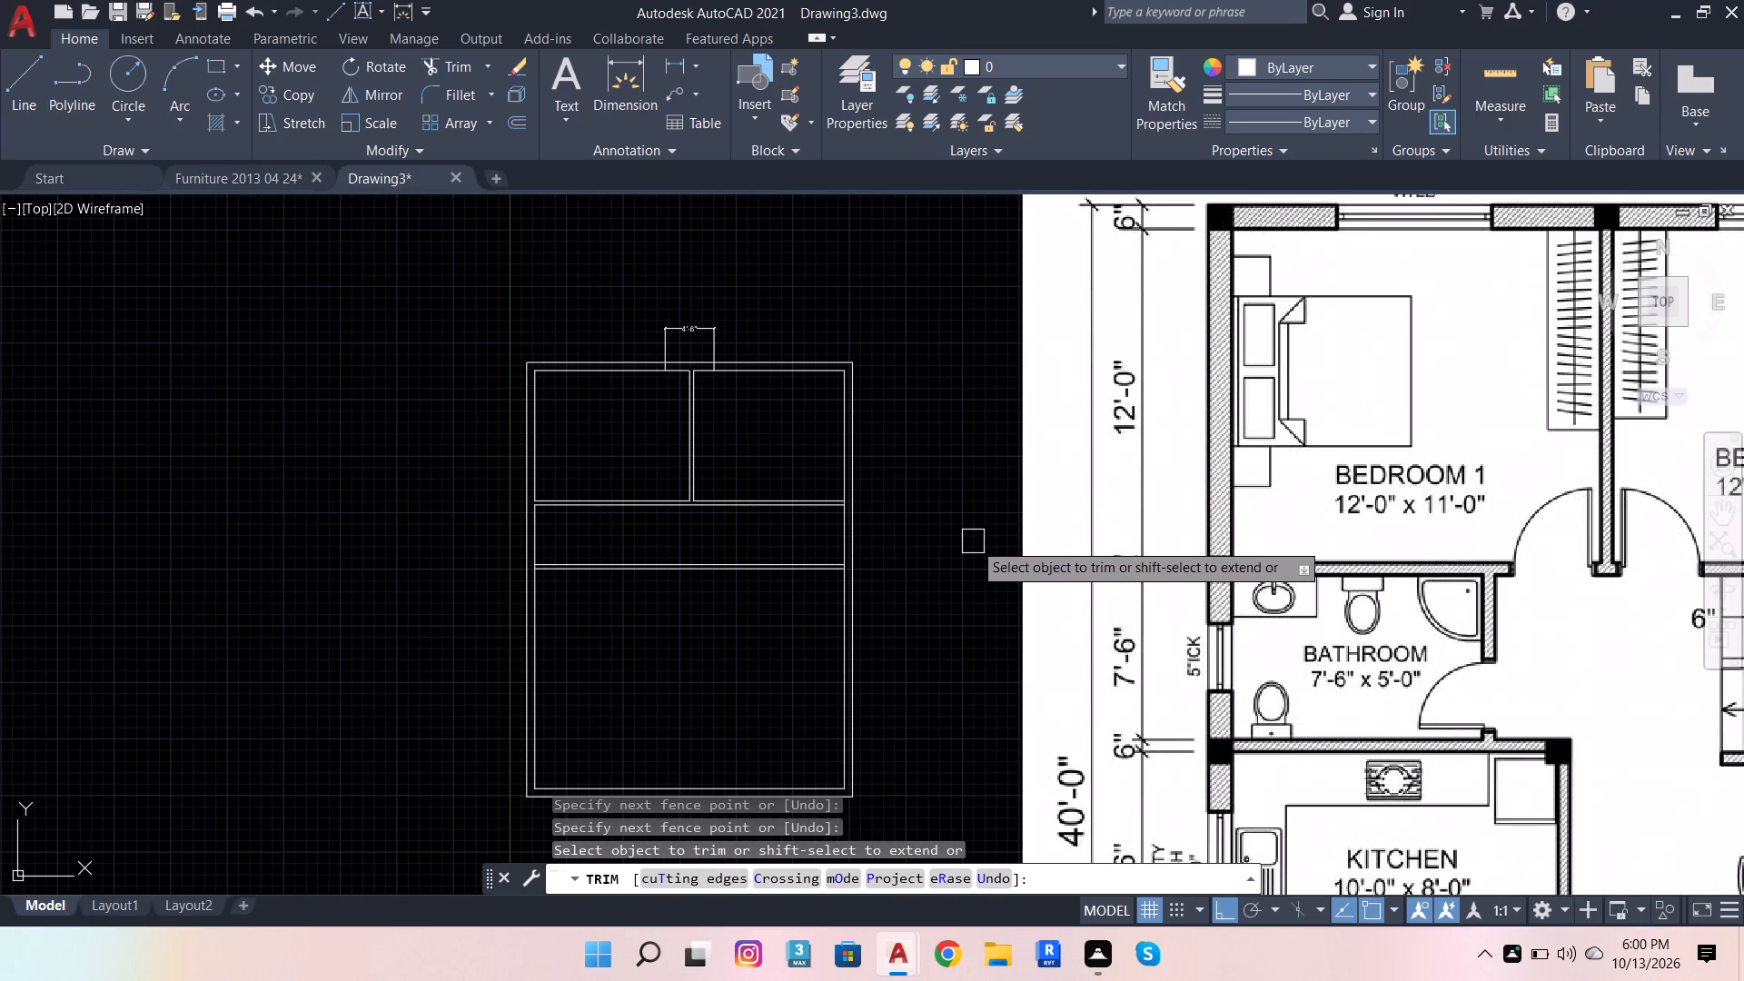
scroll(861, 517, up, 3)
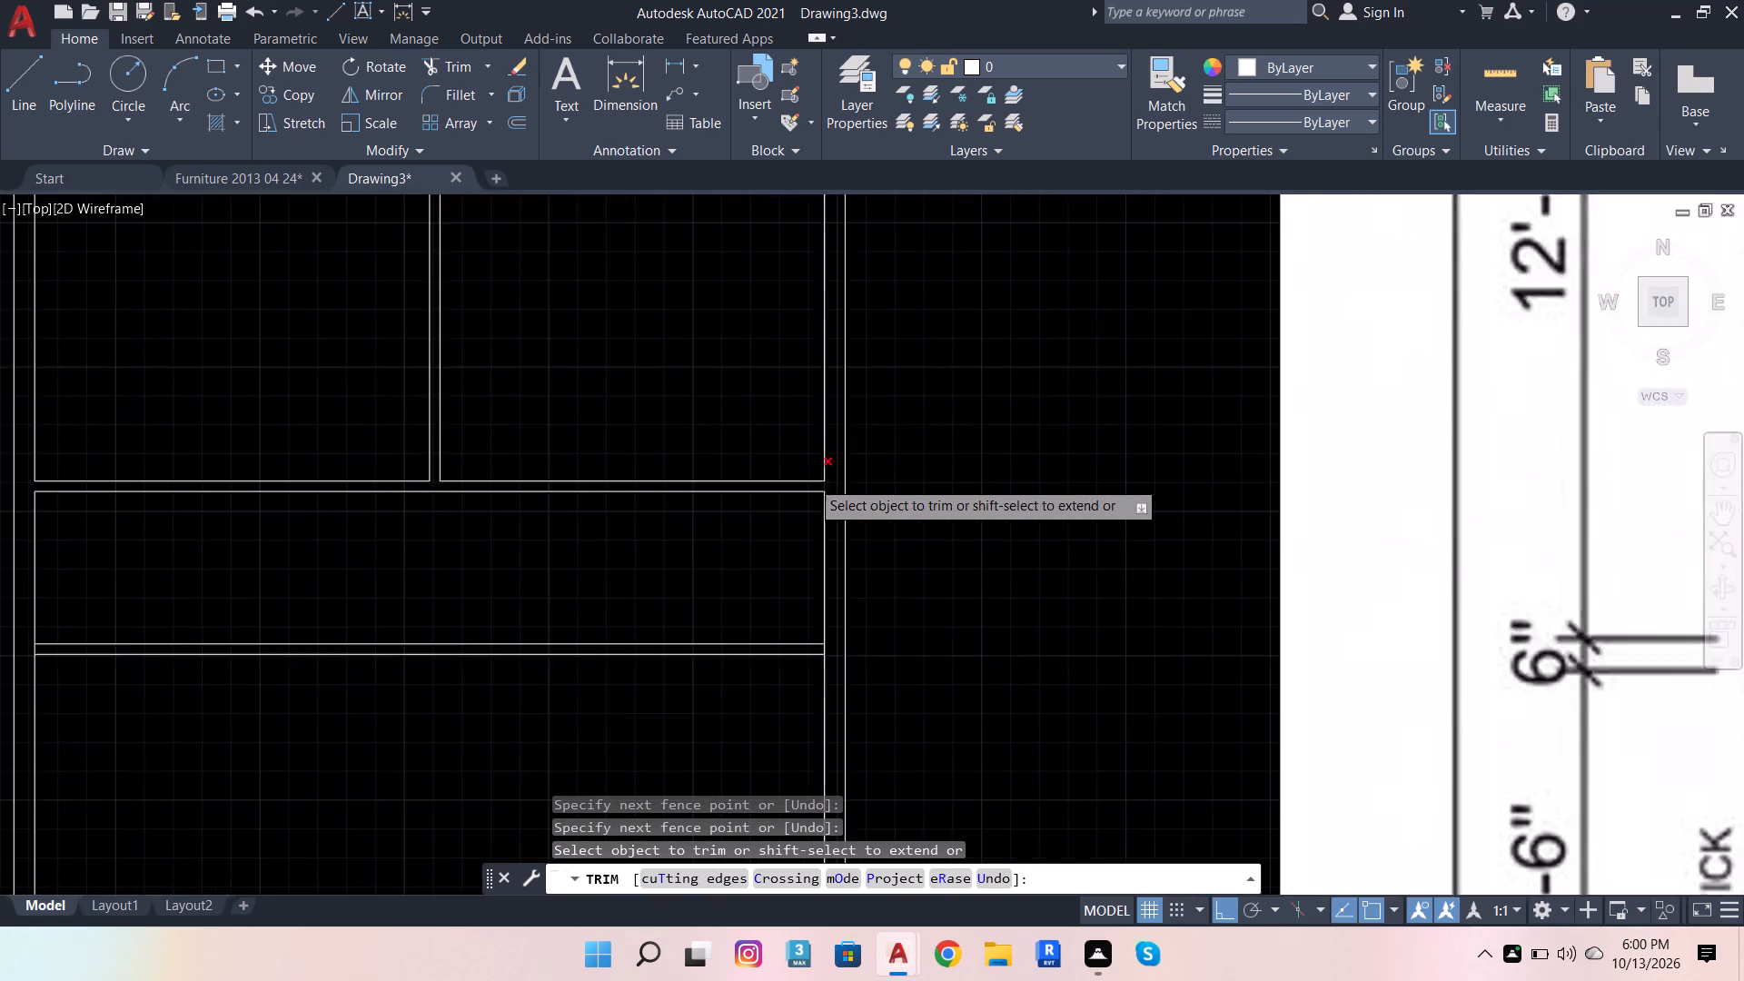
scroll(810, 479, up, 2)
click(857, 504)
scroll(981, 431, down, 4)
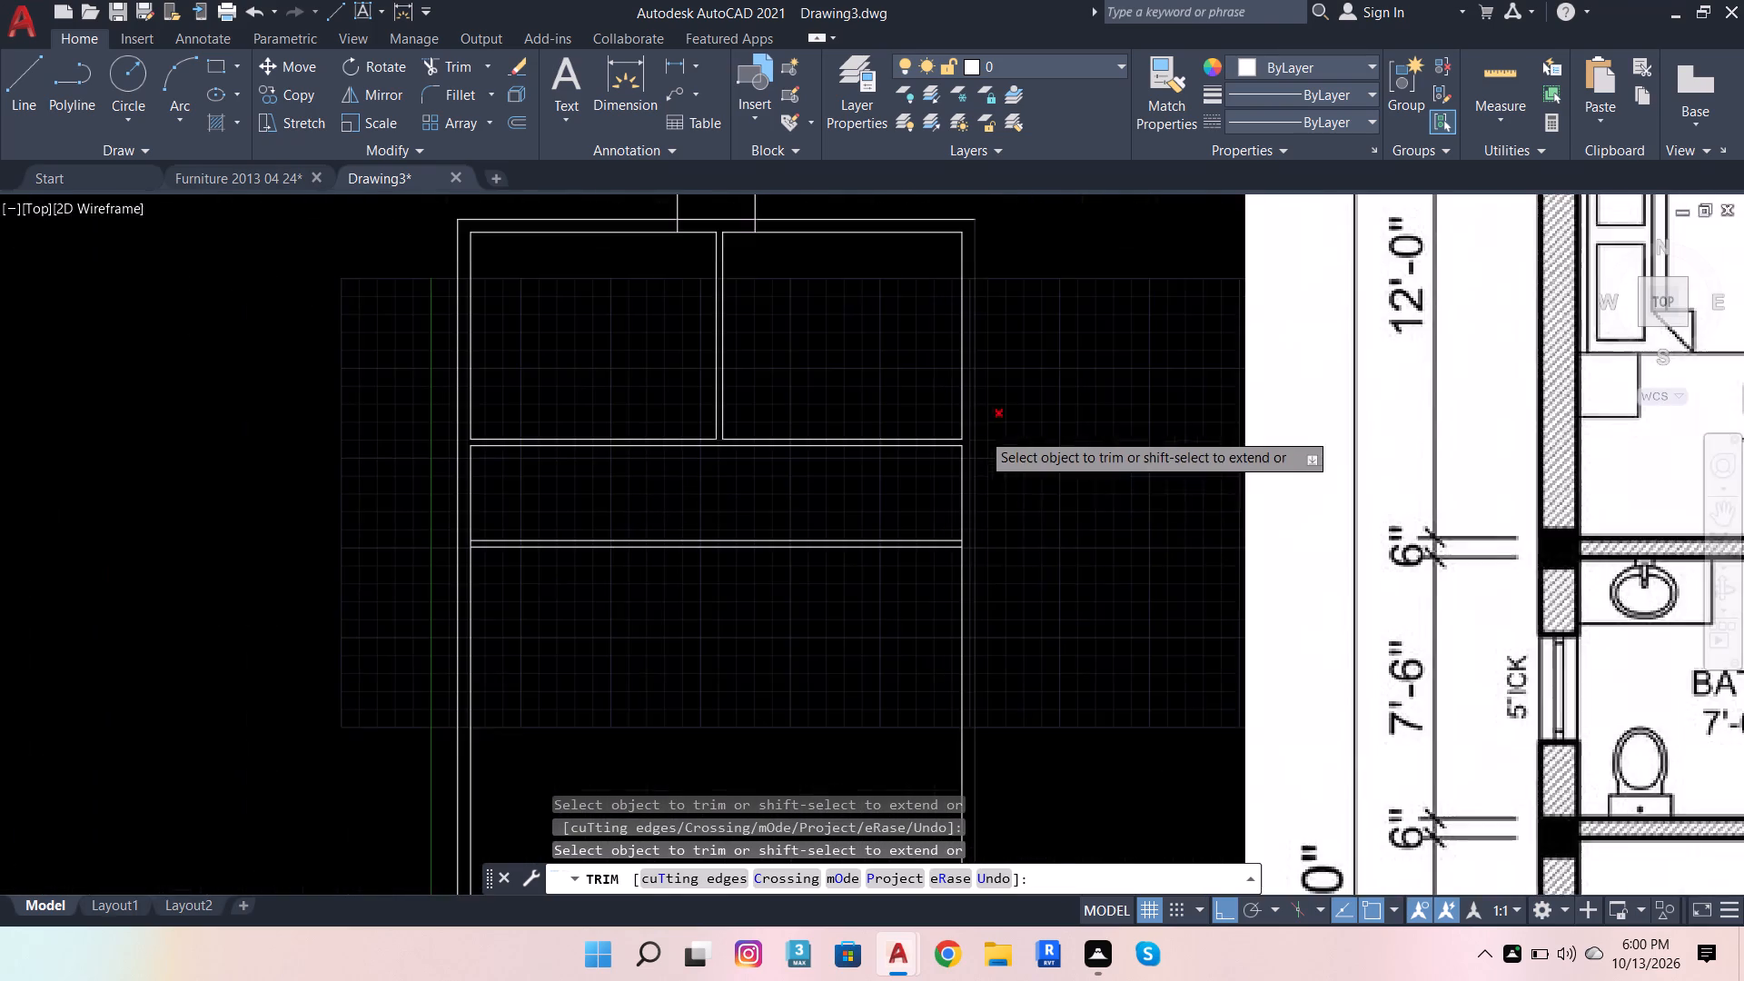
scroll(946, 570, up, 3)
scroll(990, 471, up, 2)
click(995, 470)
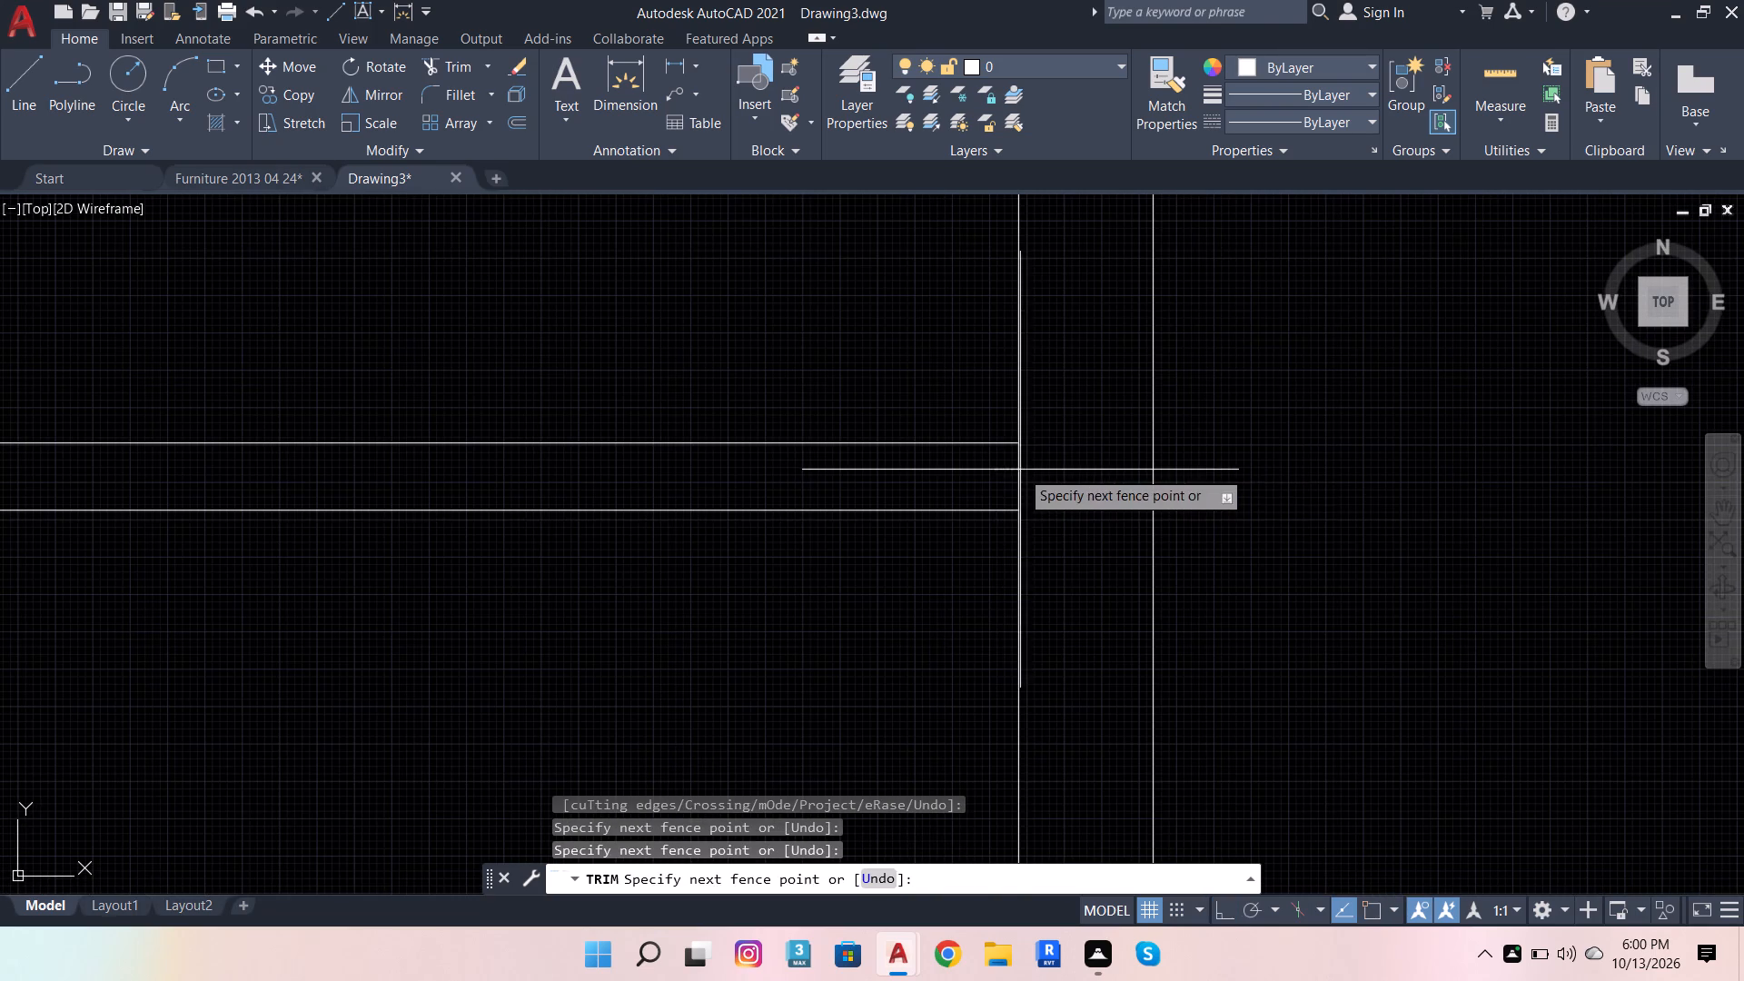
click(1038, 470)
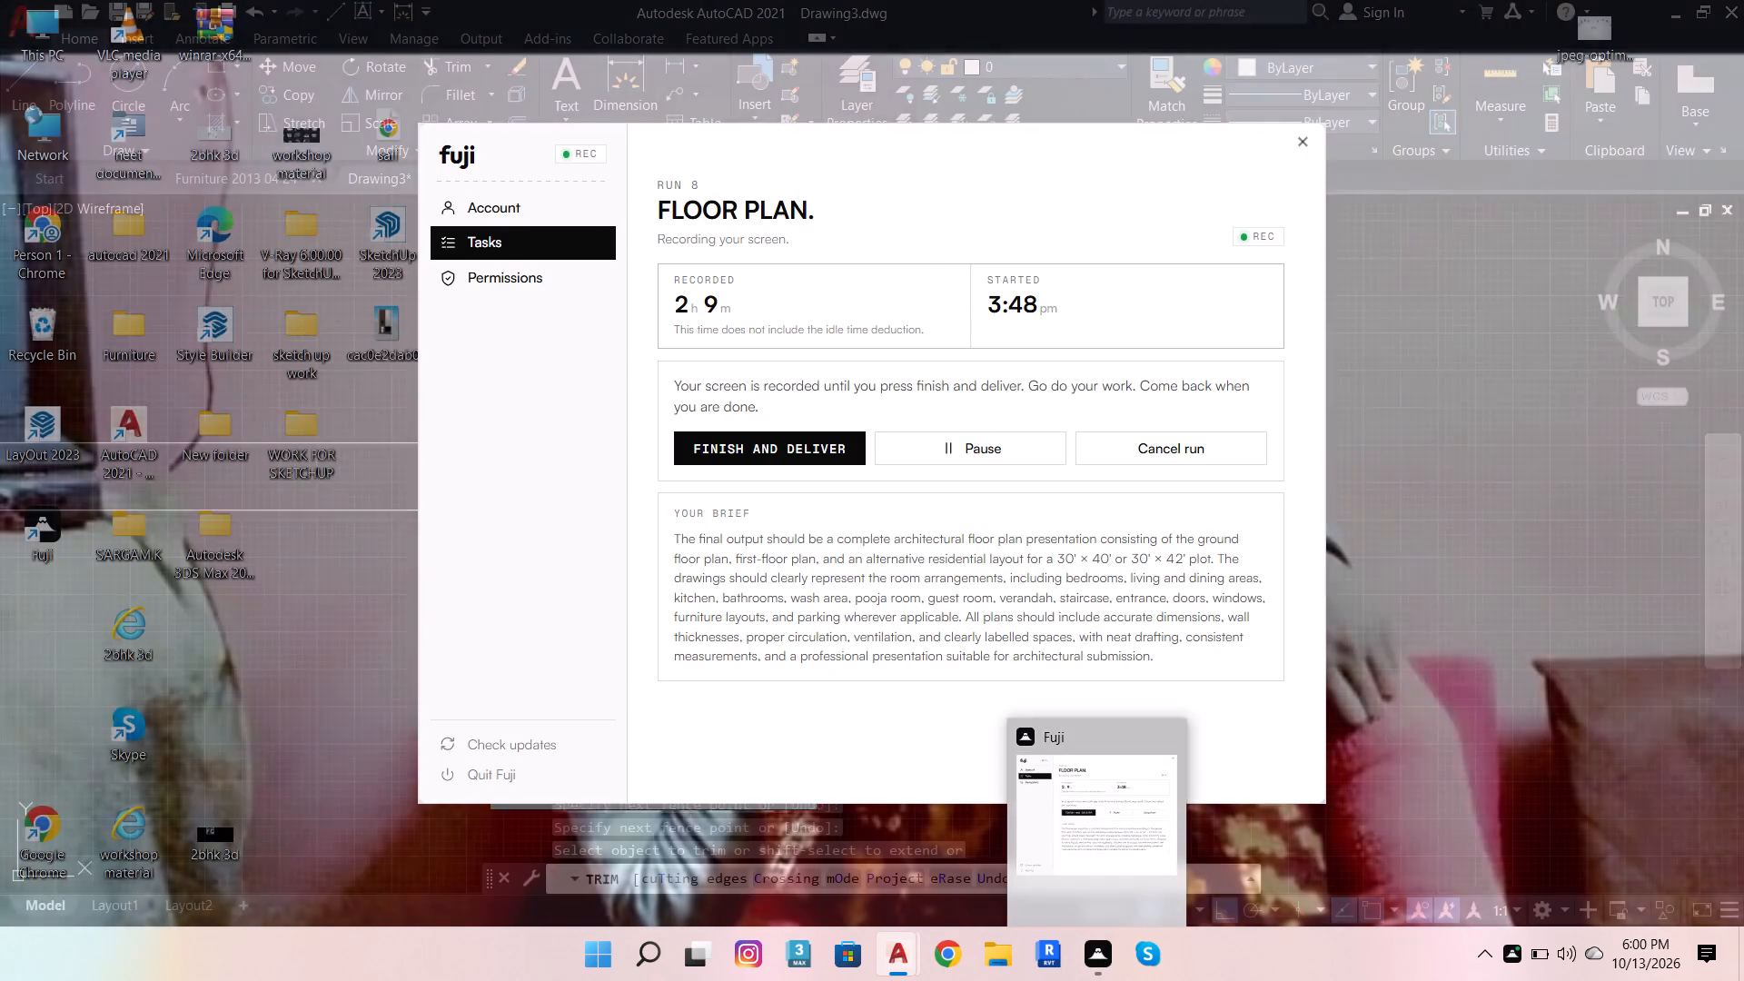
Trim the left inner wall line across the end of the horizontal bedroom wall to open that junction.
scroll(1204, 751, down, 3)
scroll(1323, 512, down, 2)
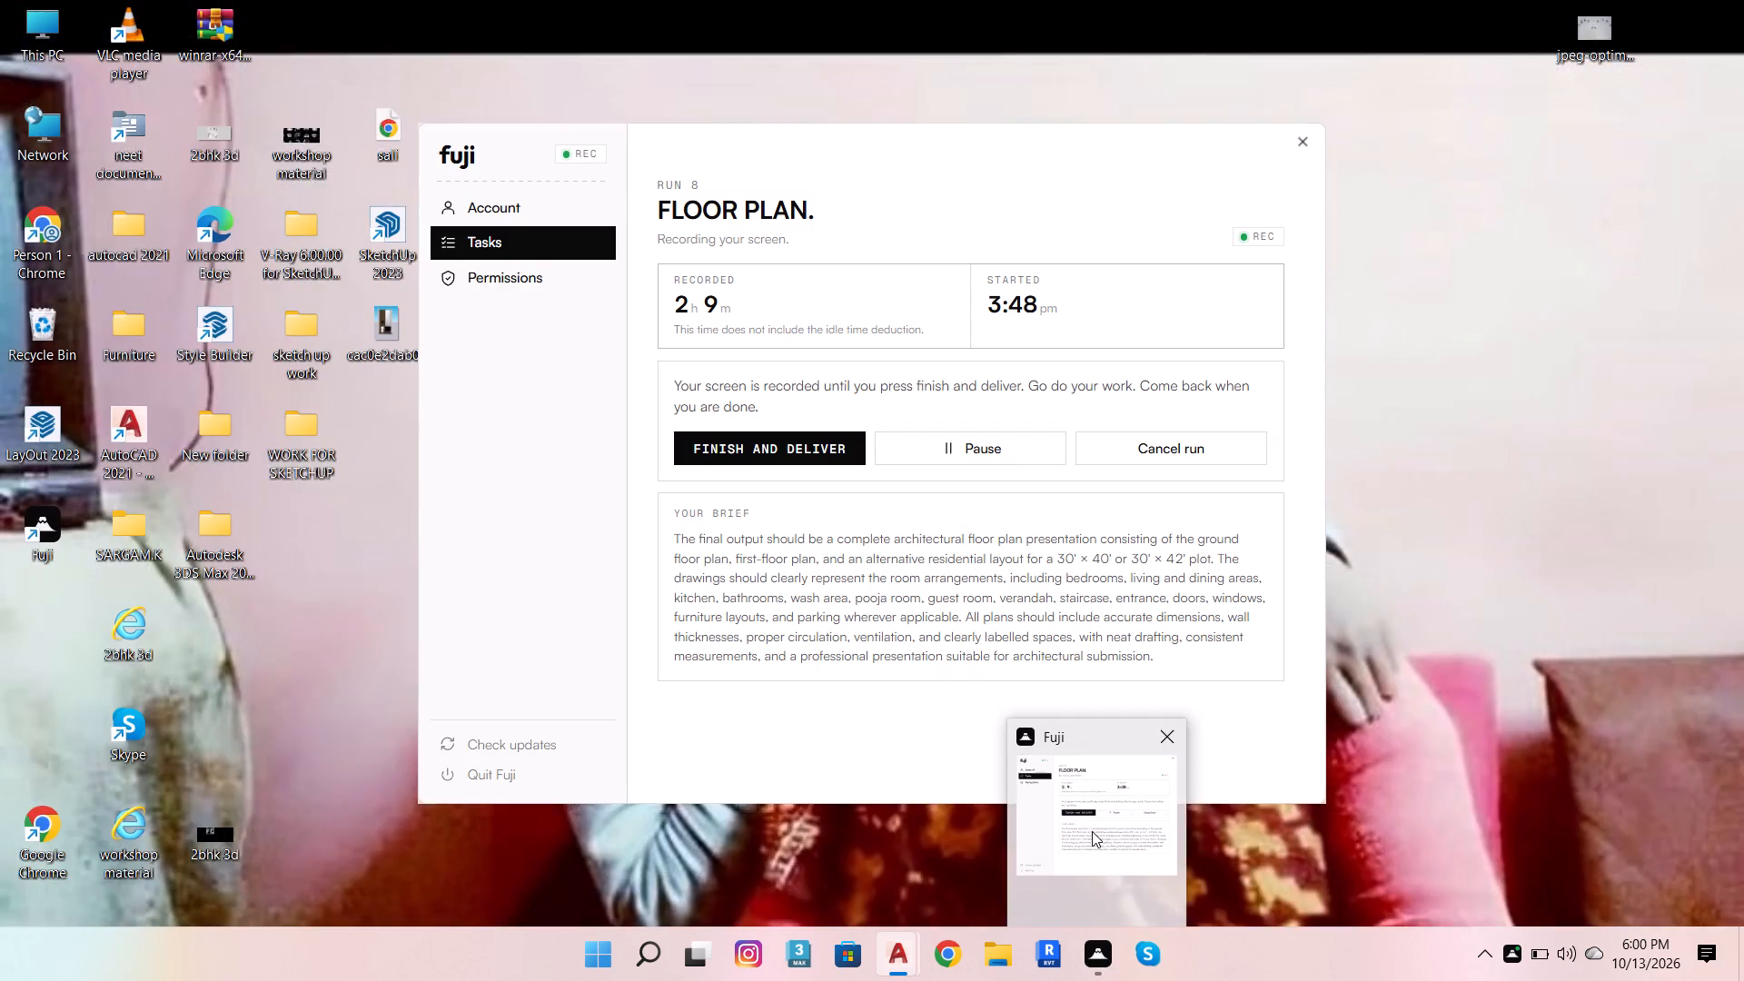
scroll(808, 648, down, 1)
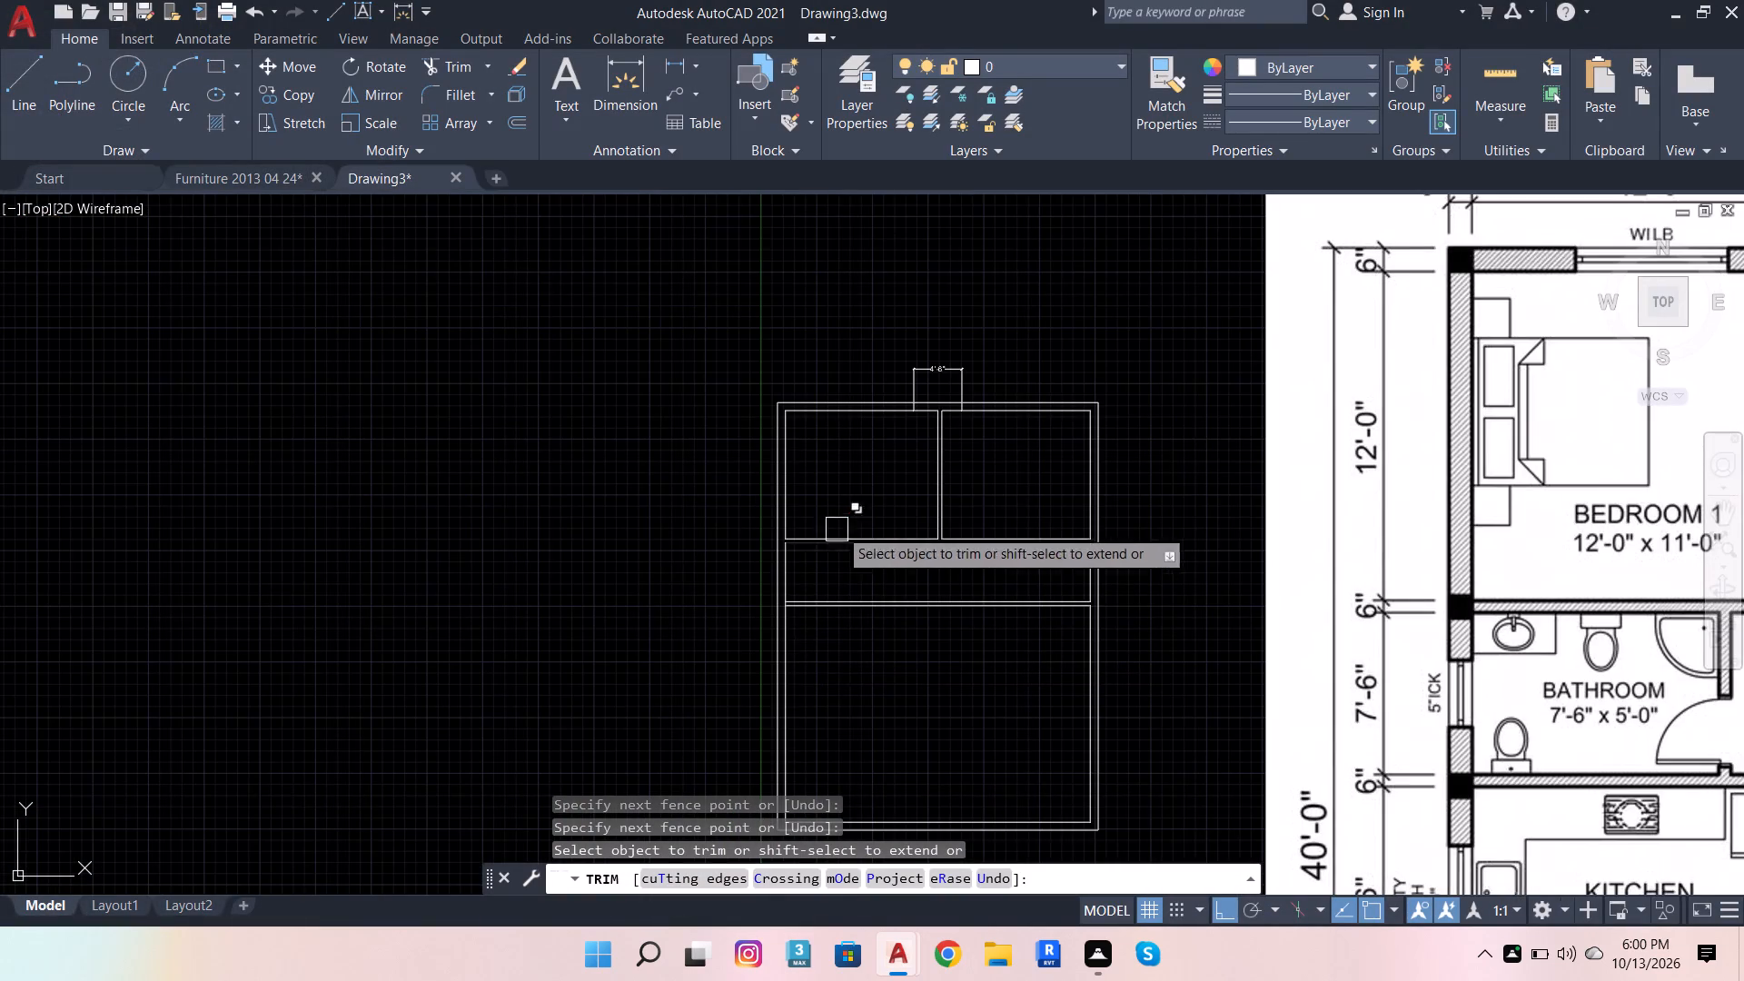
scroll(795, 596, up, 6)
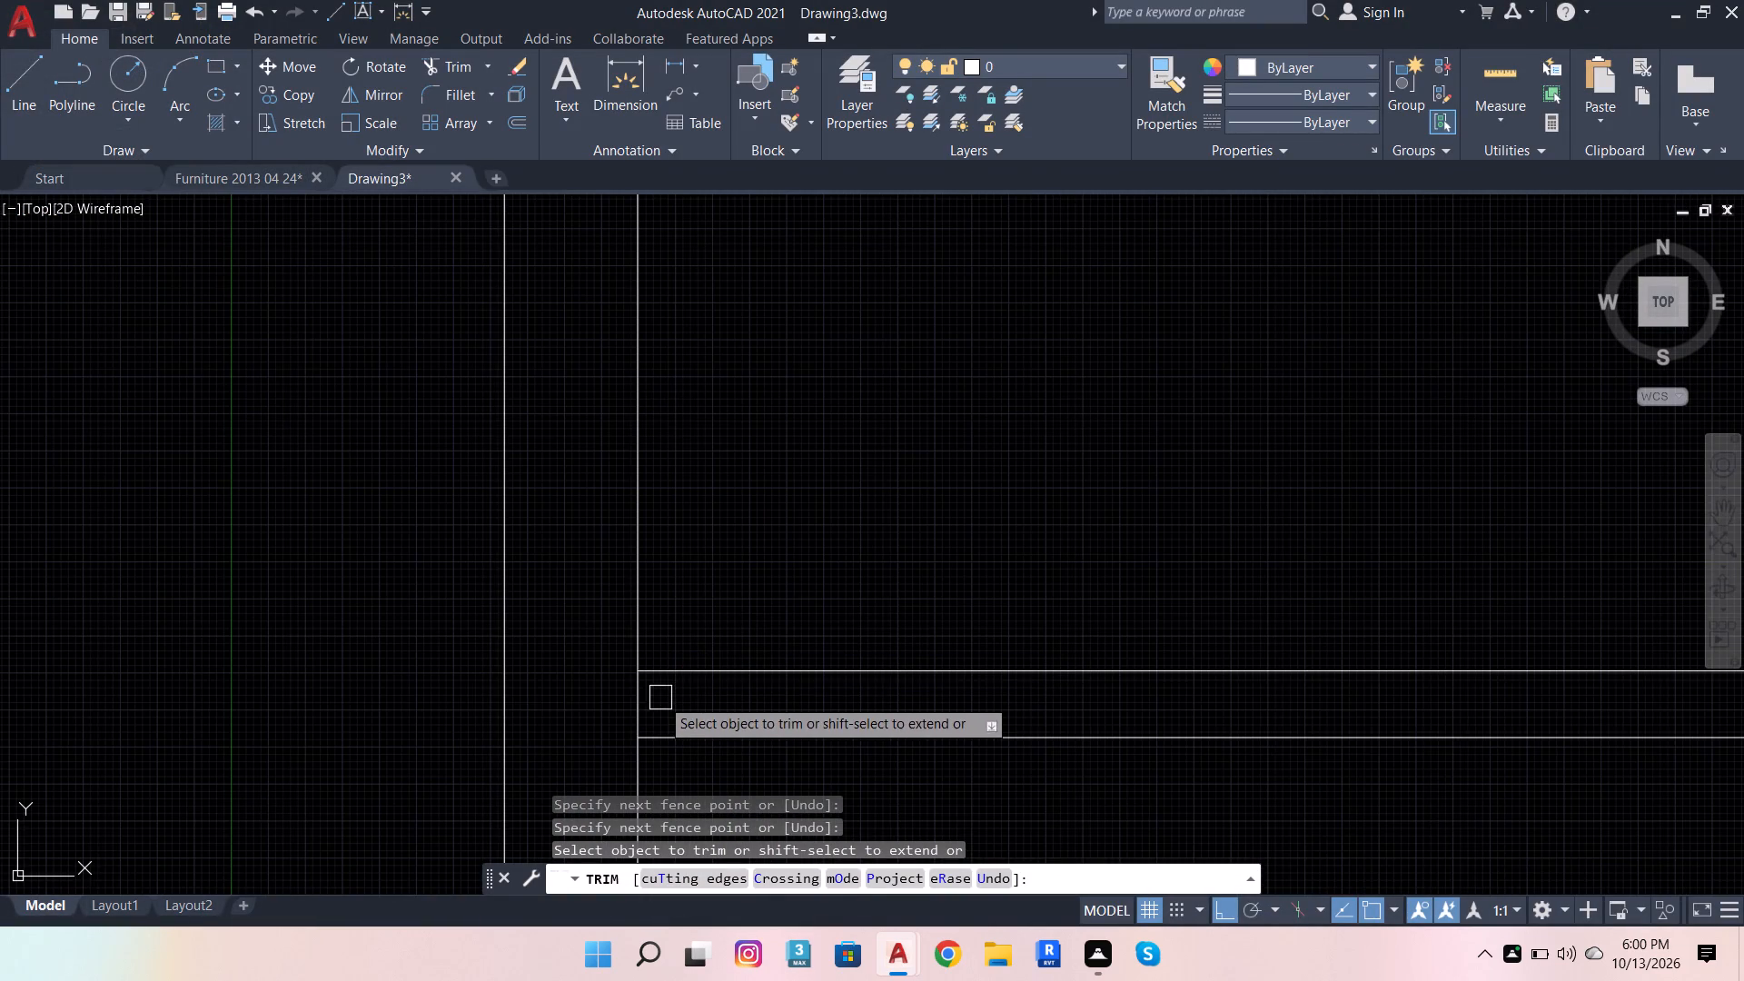
click(660, 698)
click(603, 702)
scroll(646, 689, down, 5)
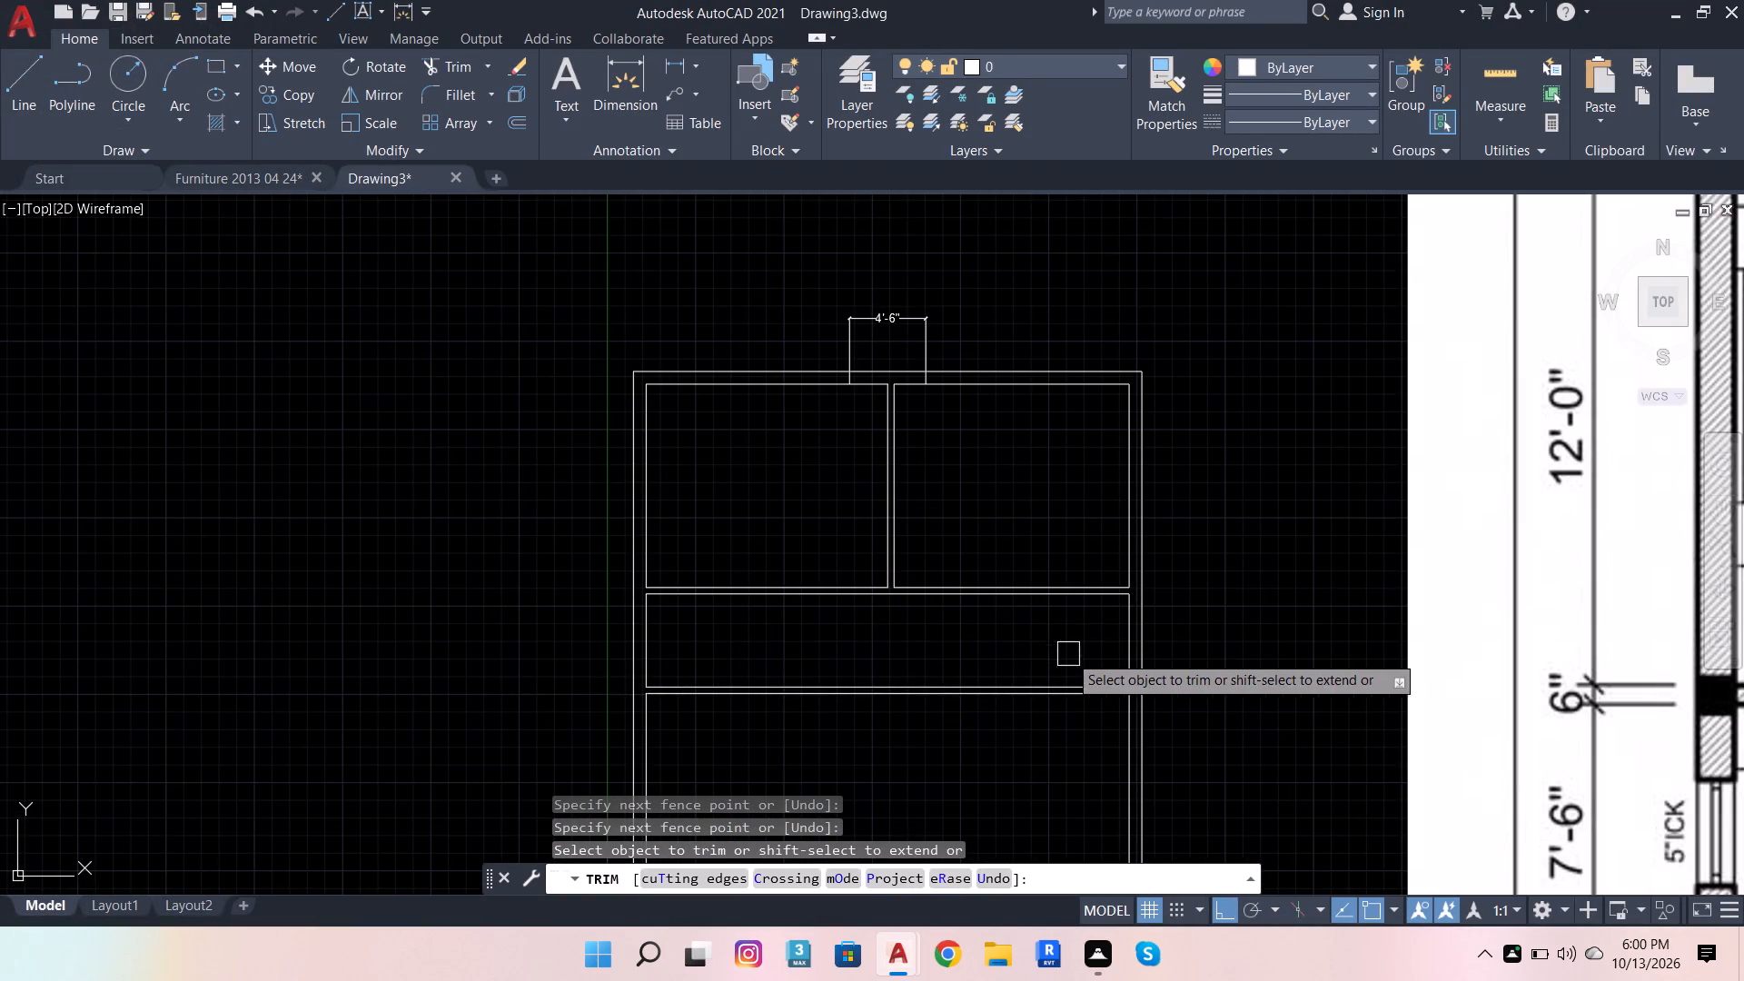
scroll(1144, 603, up, 2)
key(Escape)
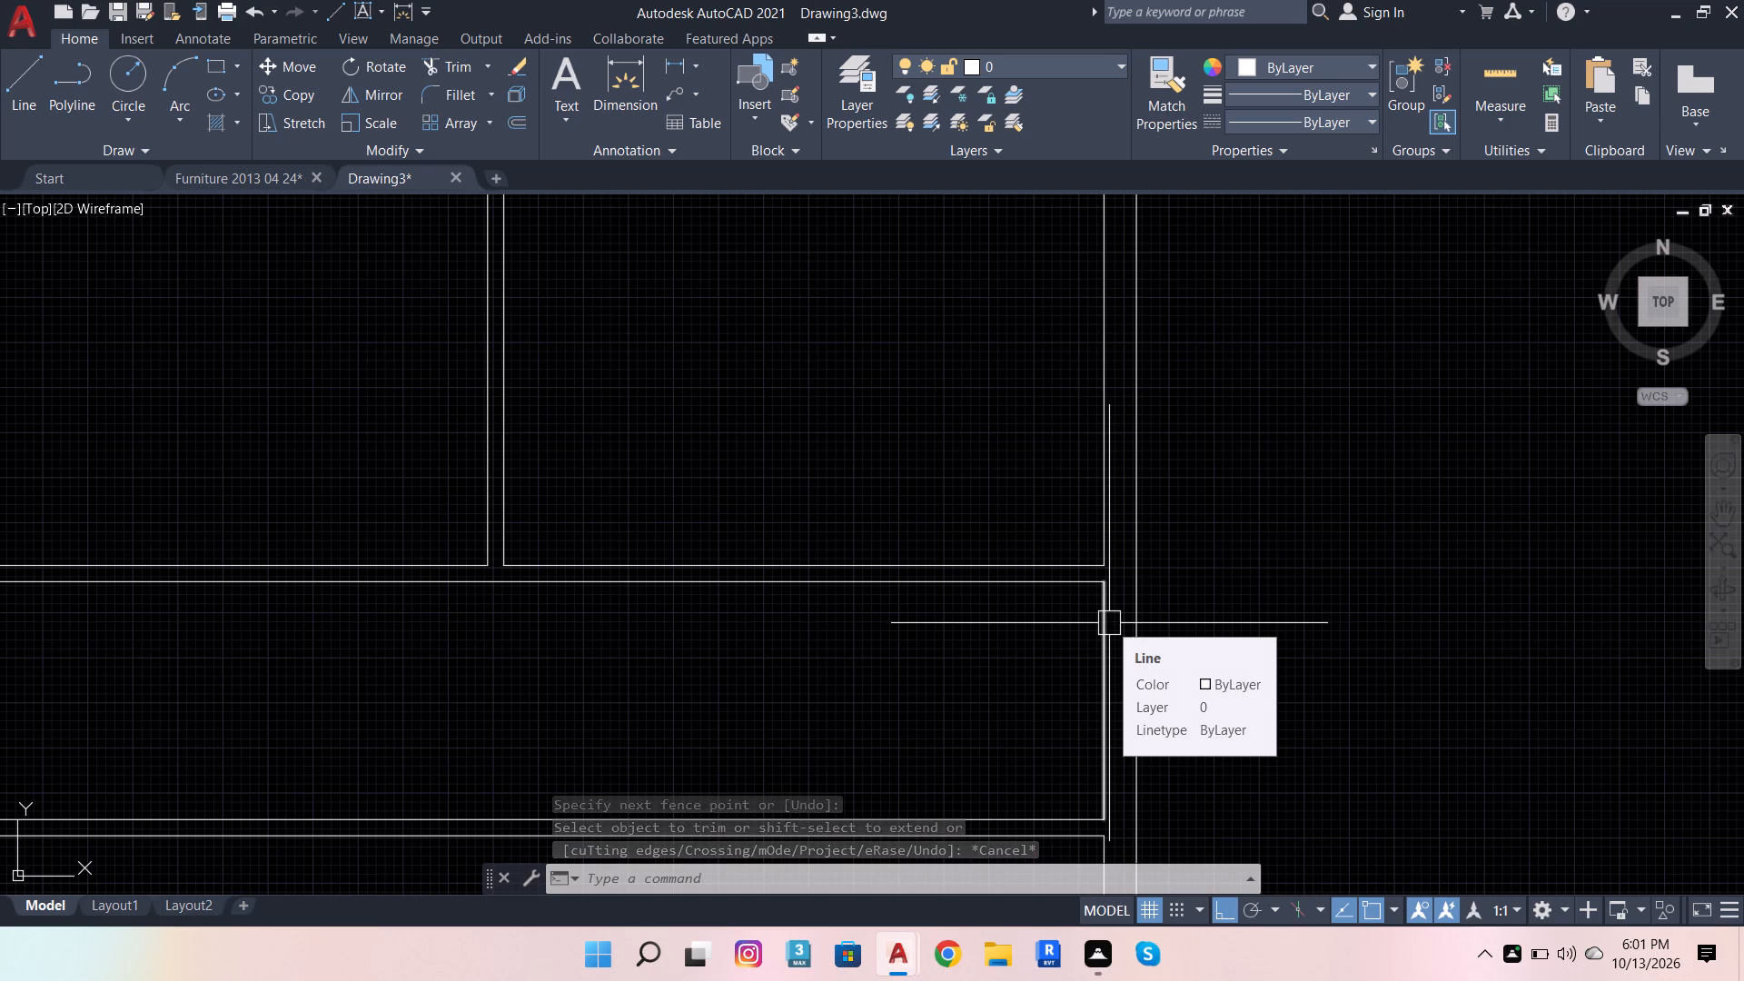
Offset the right inner wall line between the two horizontal partition walls 3'3" leftward to set the first stair line.
scroll(993, 585, down, 5)
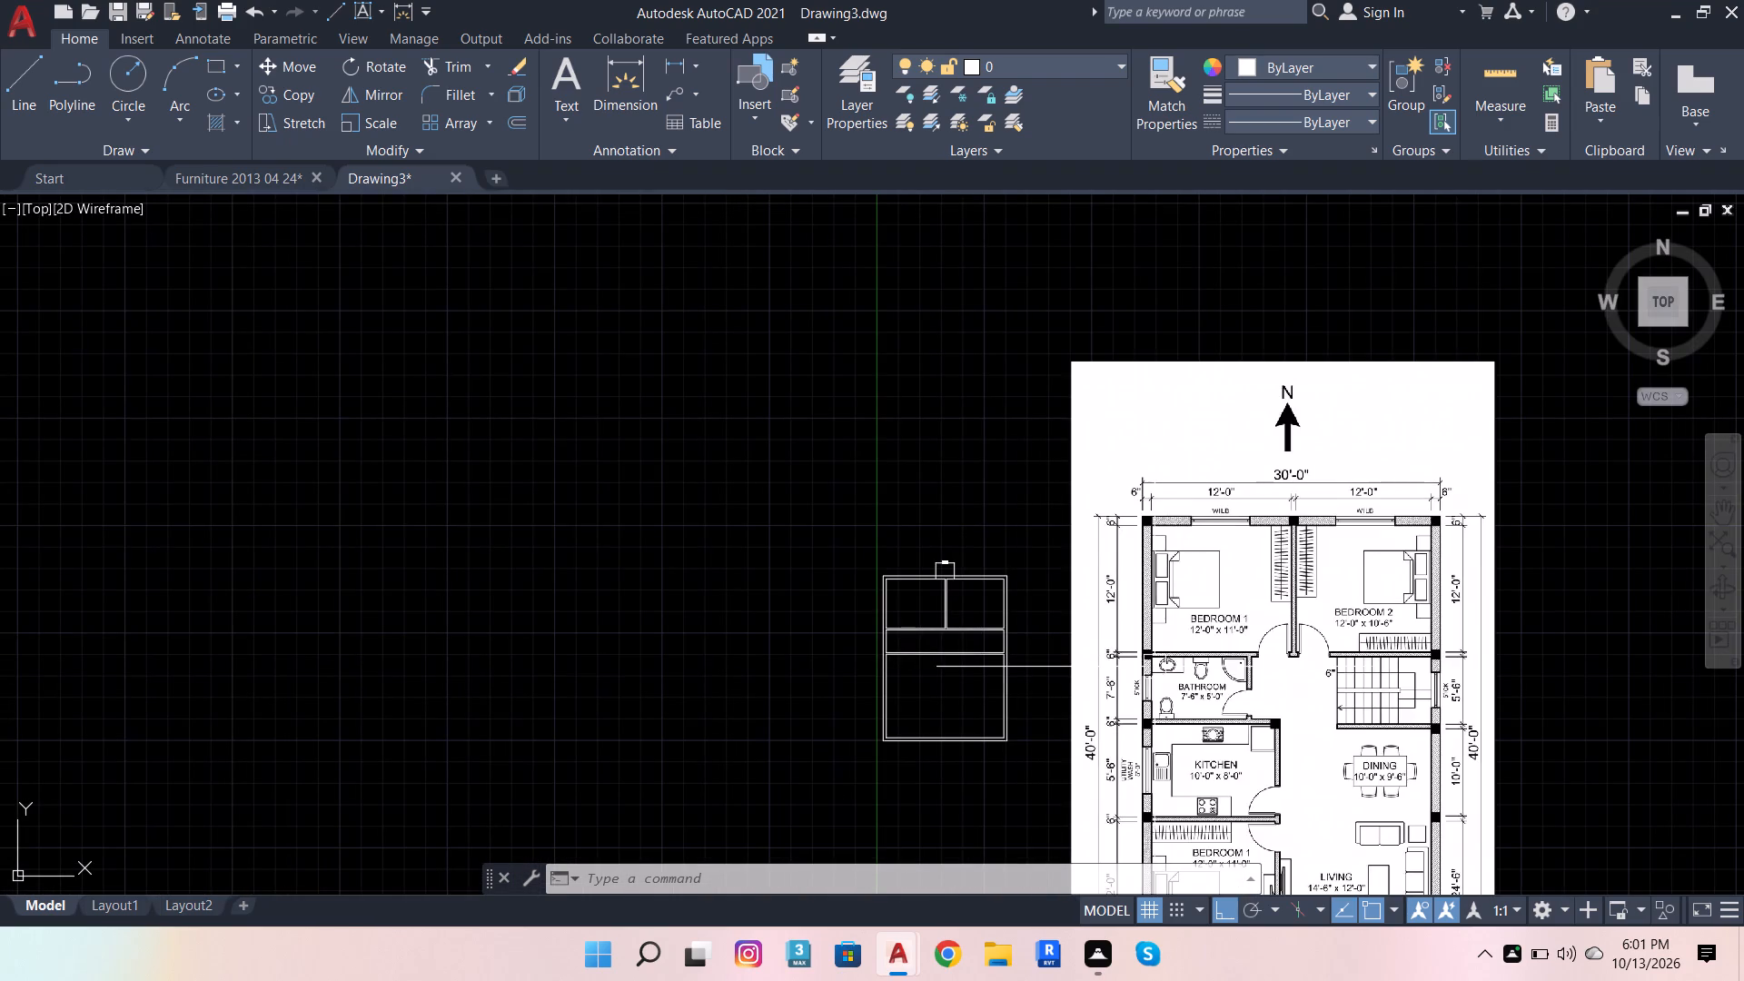
scroll(1491, 691, up, 1)
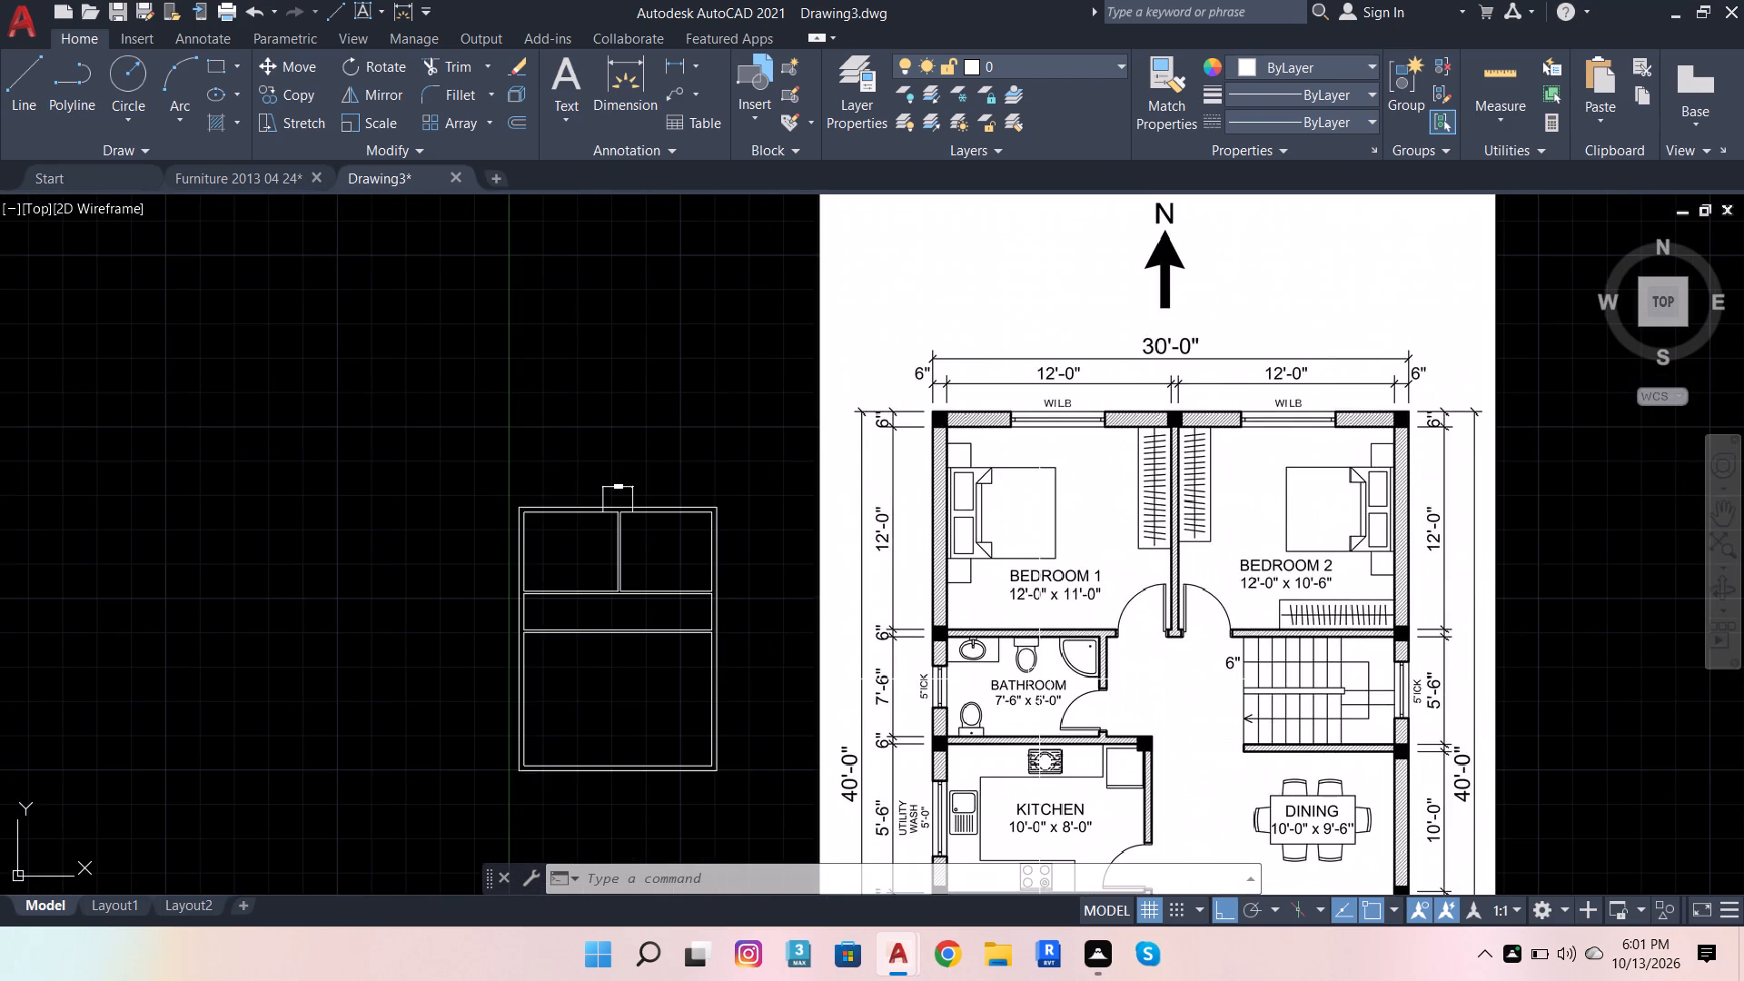
scroll(845, 641, up, 1)
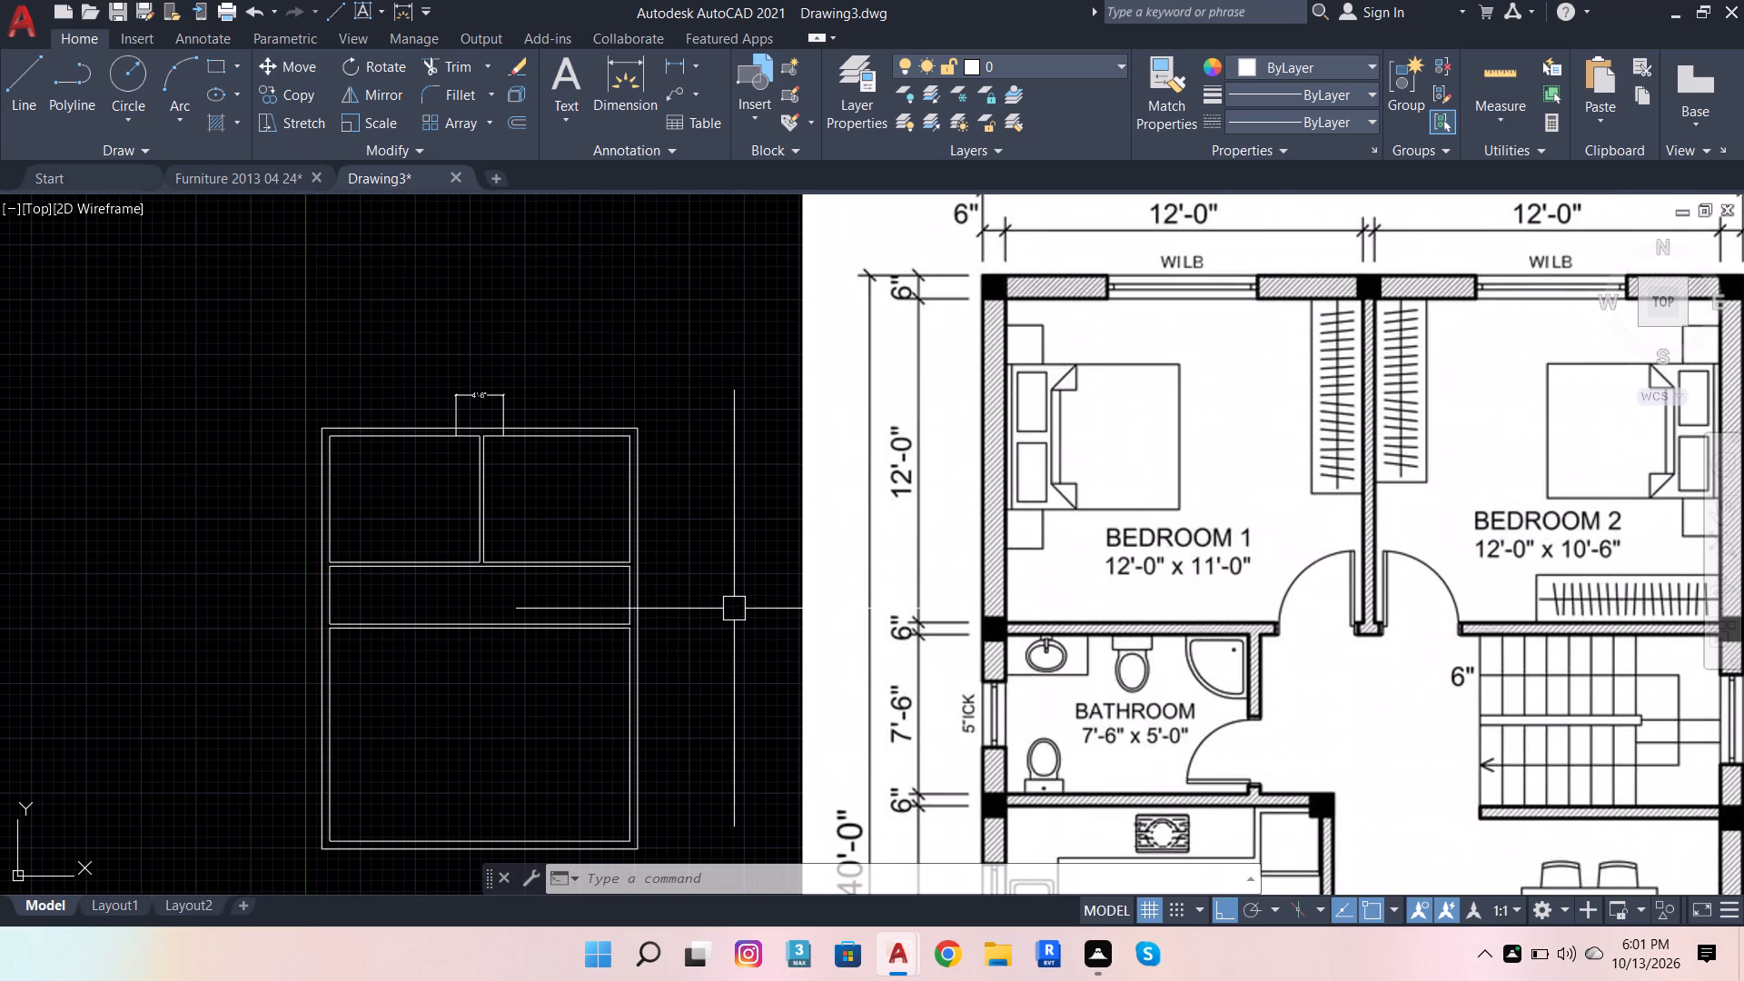
scroll(621, 599, up, 1)
click(621, 599)
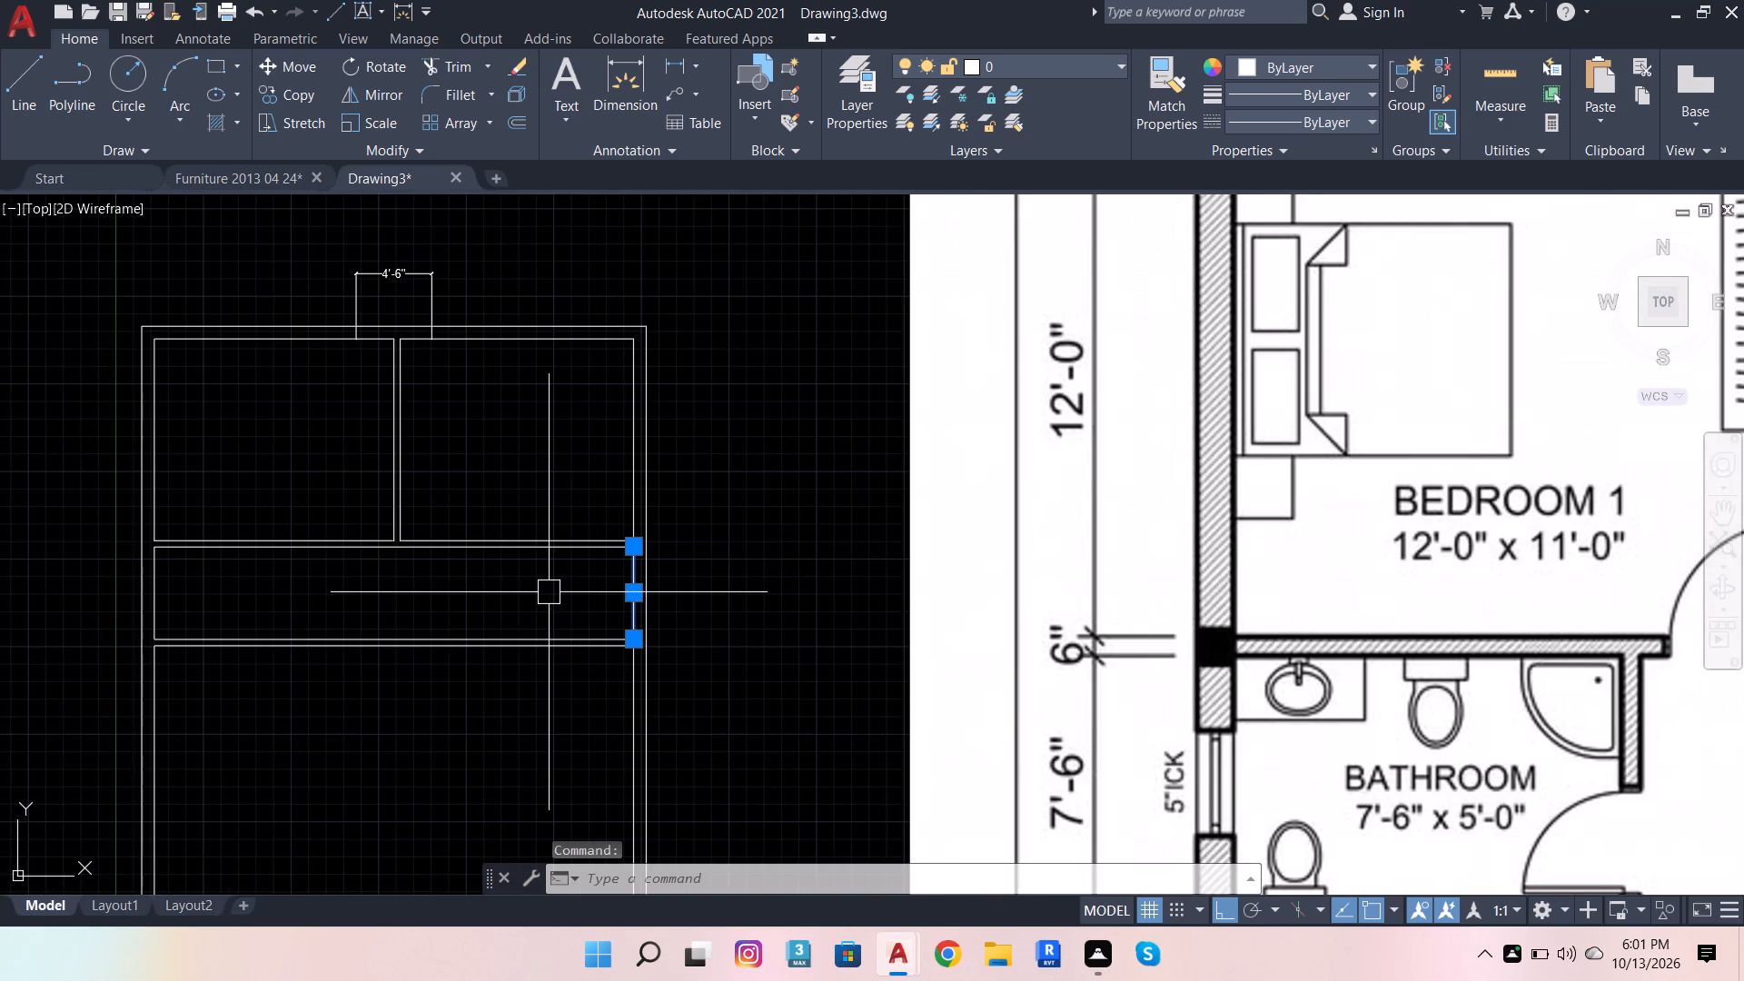
key(o)
key(Return)
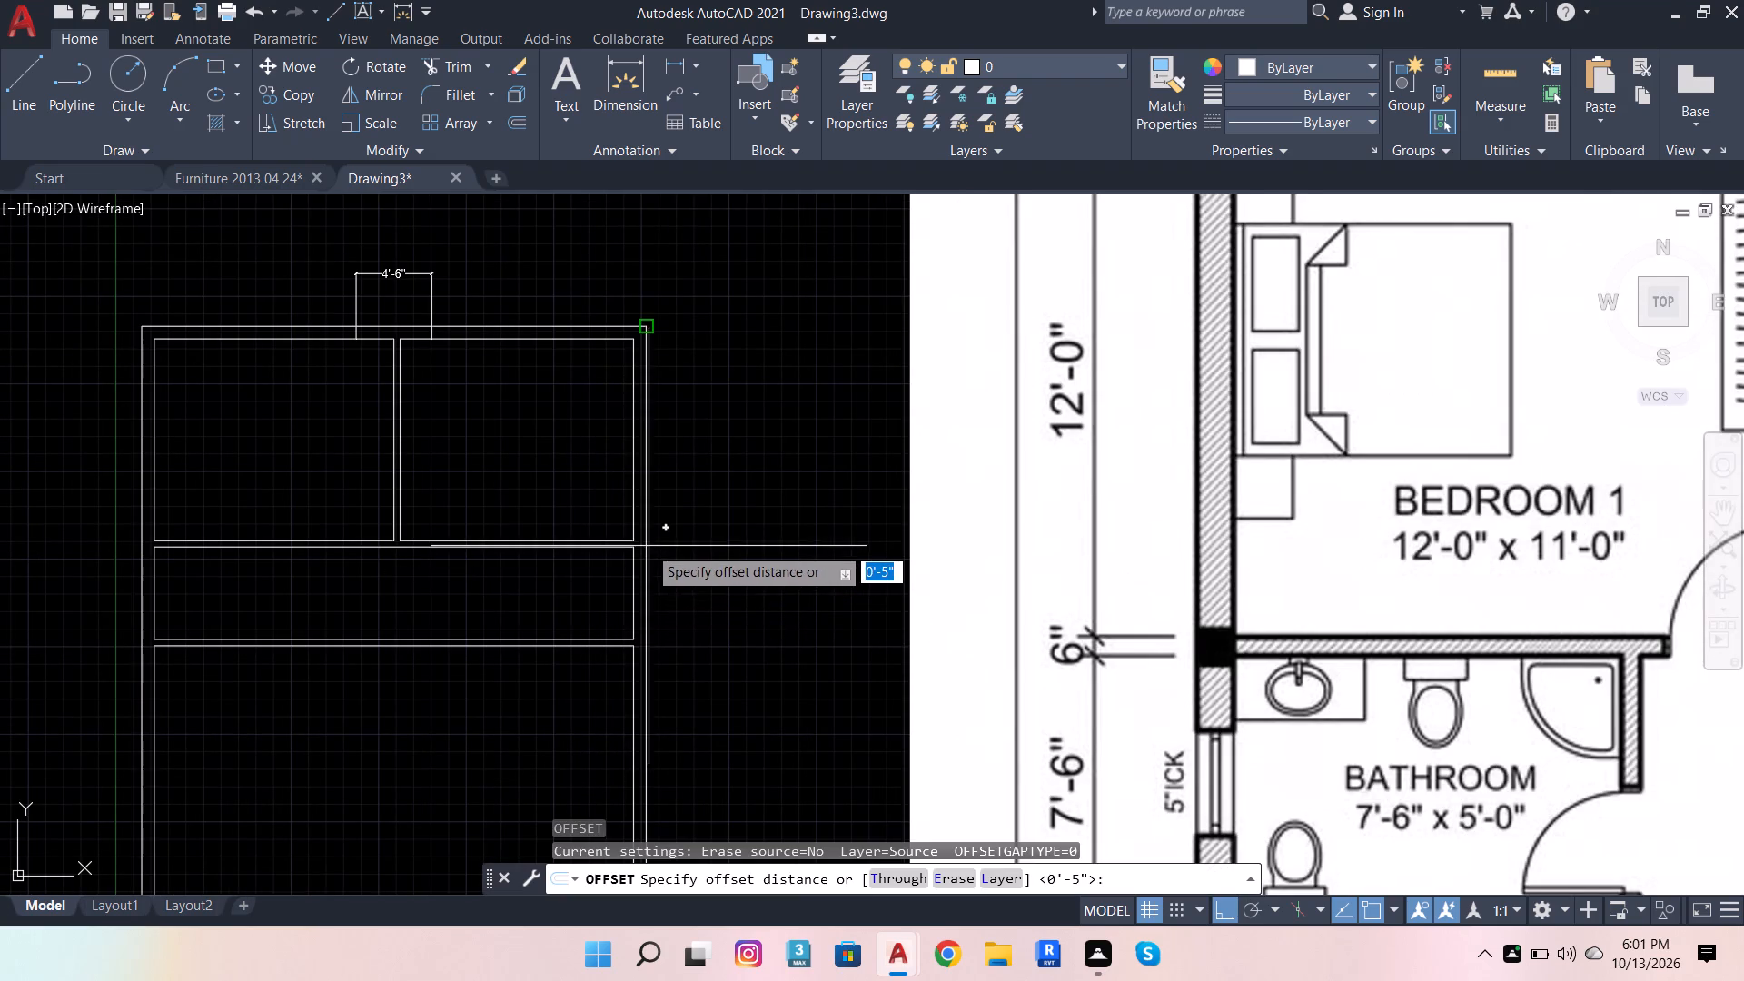
click(640, 551)
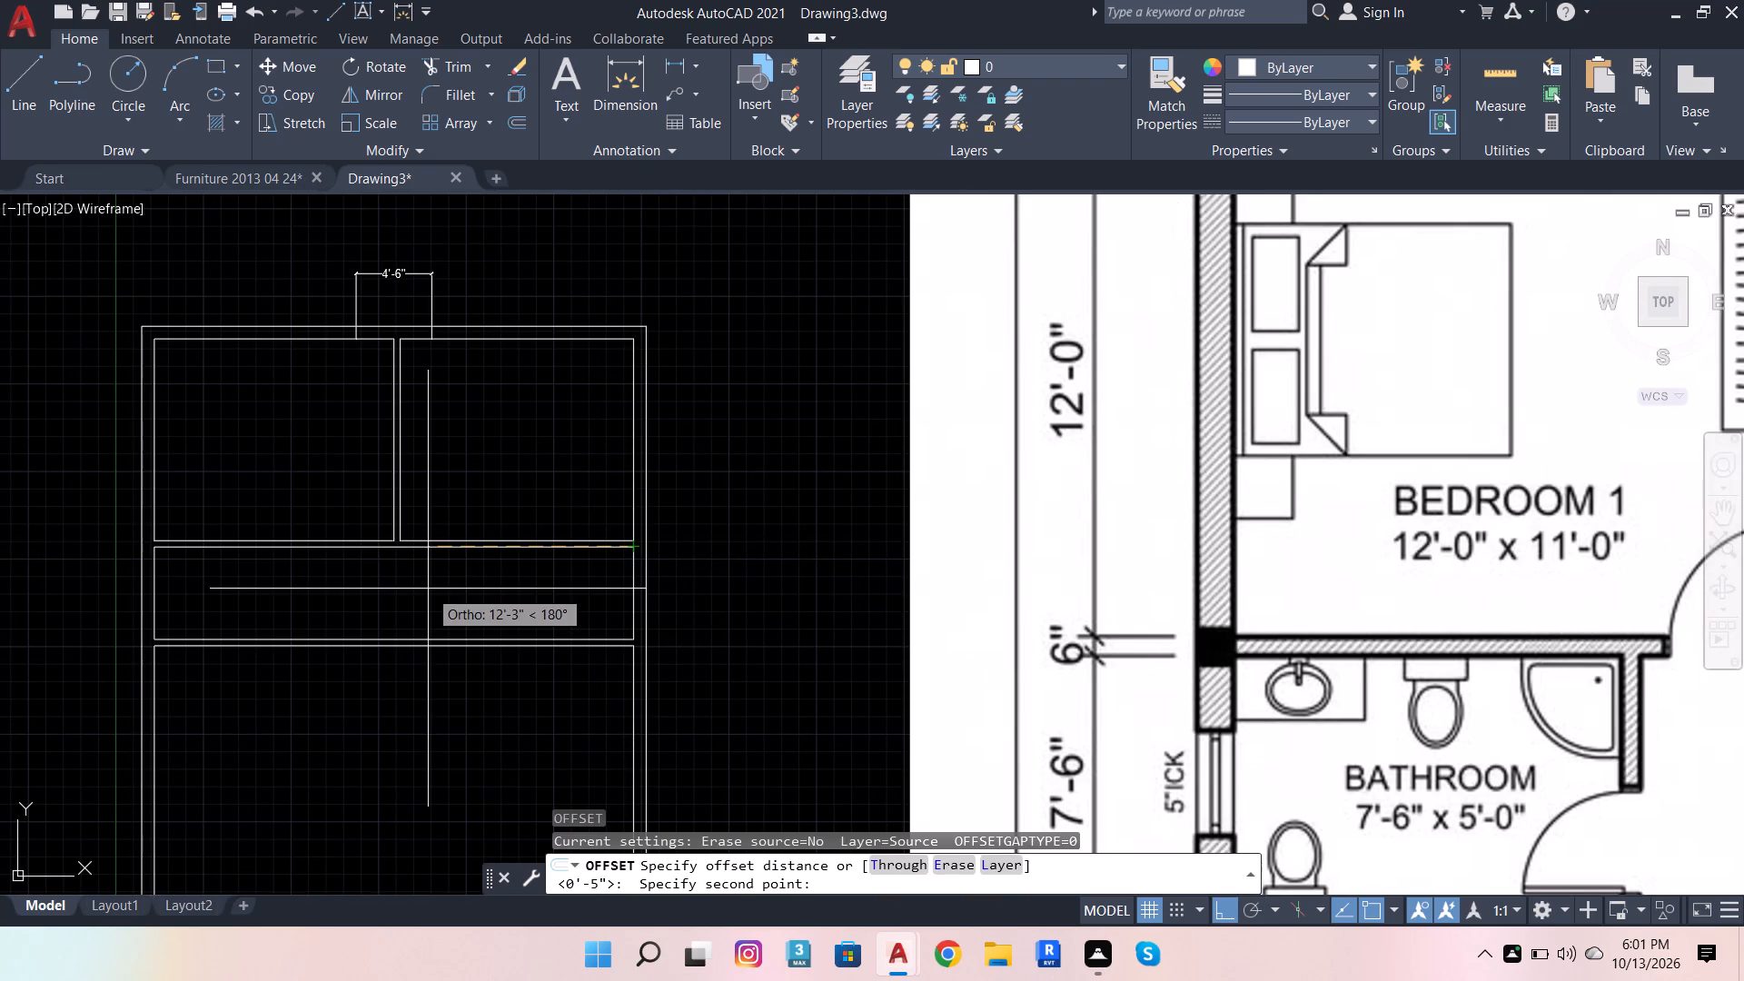
text(3'3)
key(Return)
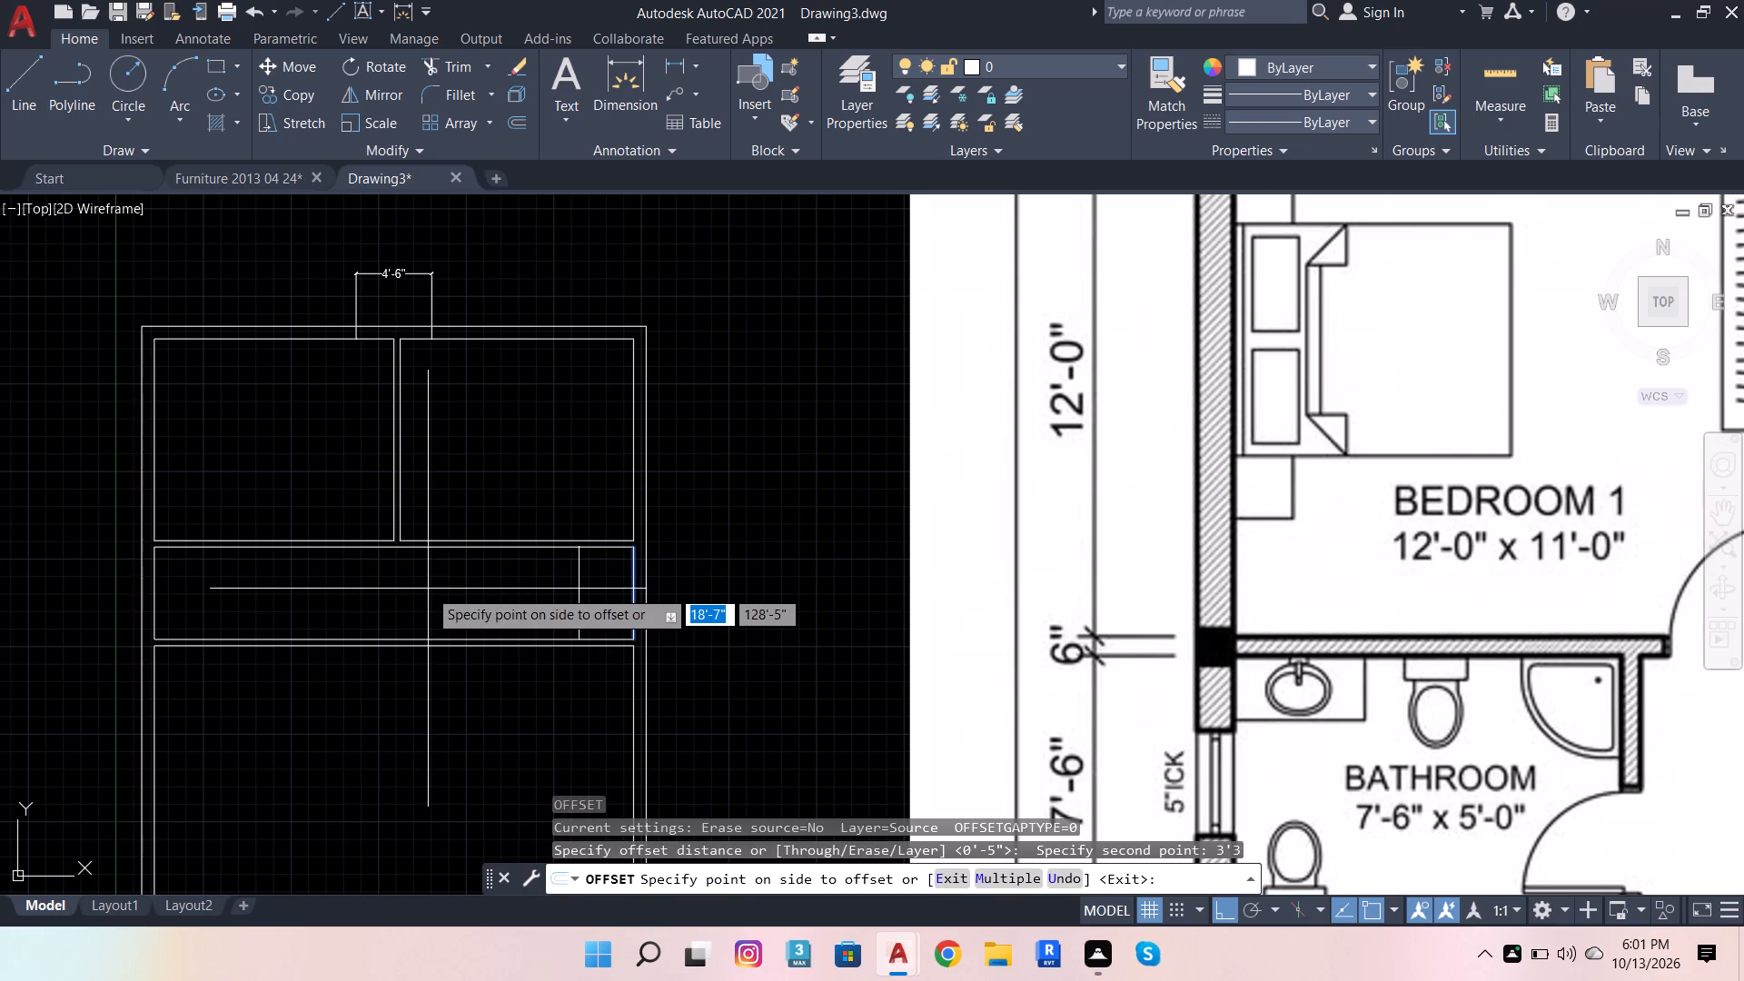
click(428, 589)
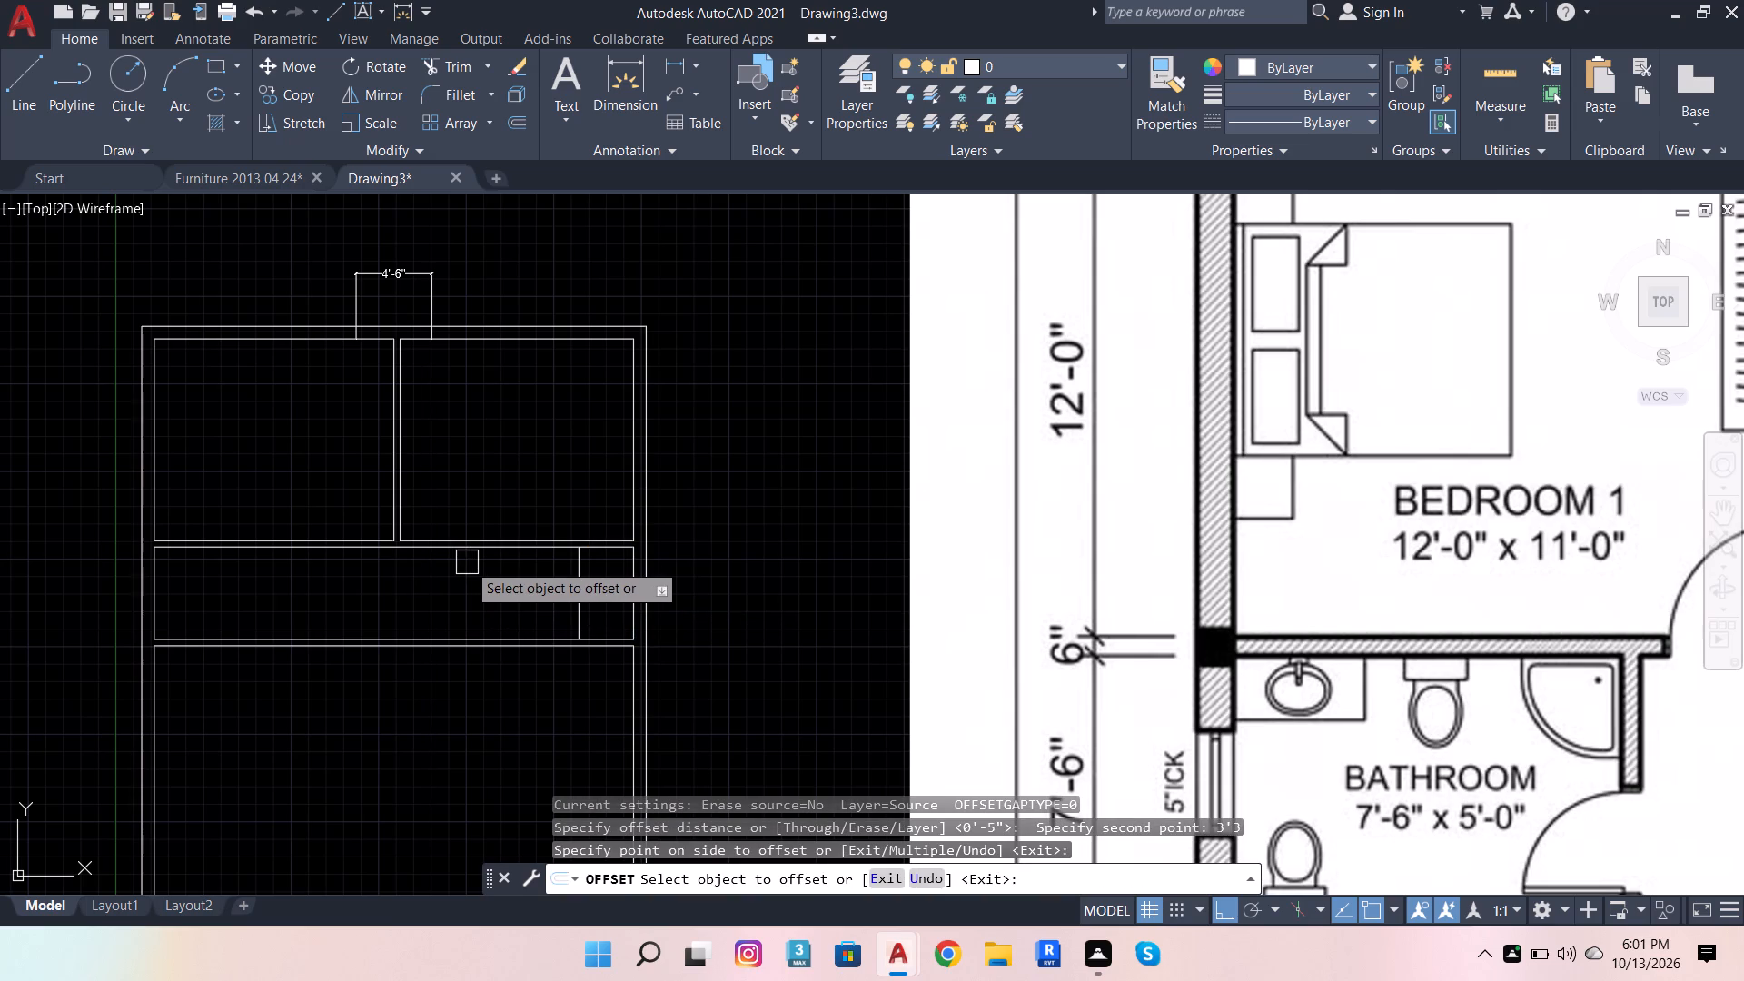
Offset the new vertical stair line 10" leftward three times in succession to begin the stair treads.
scroll(420, 569, down, 2)
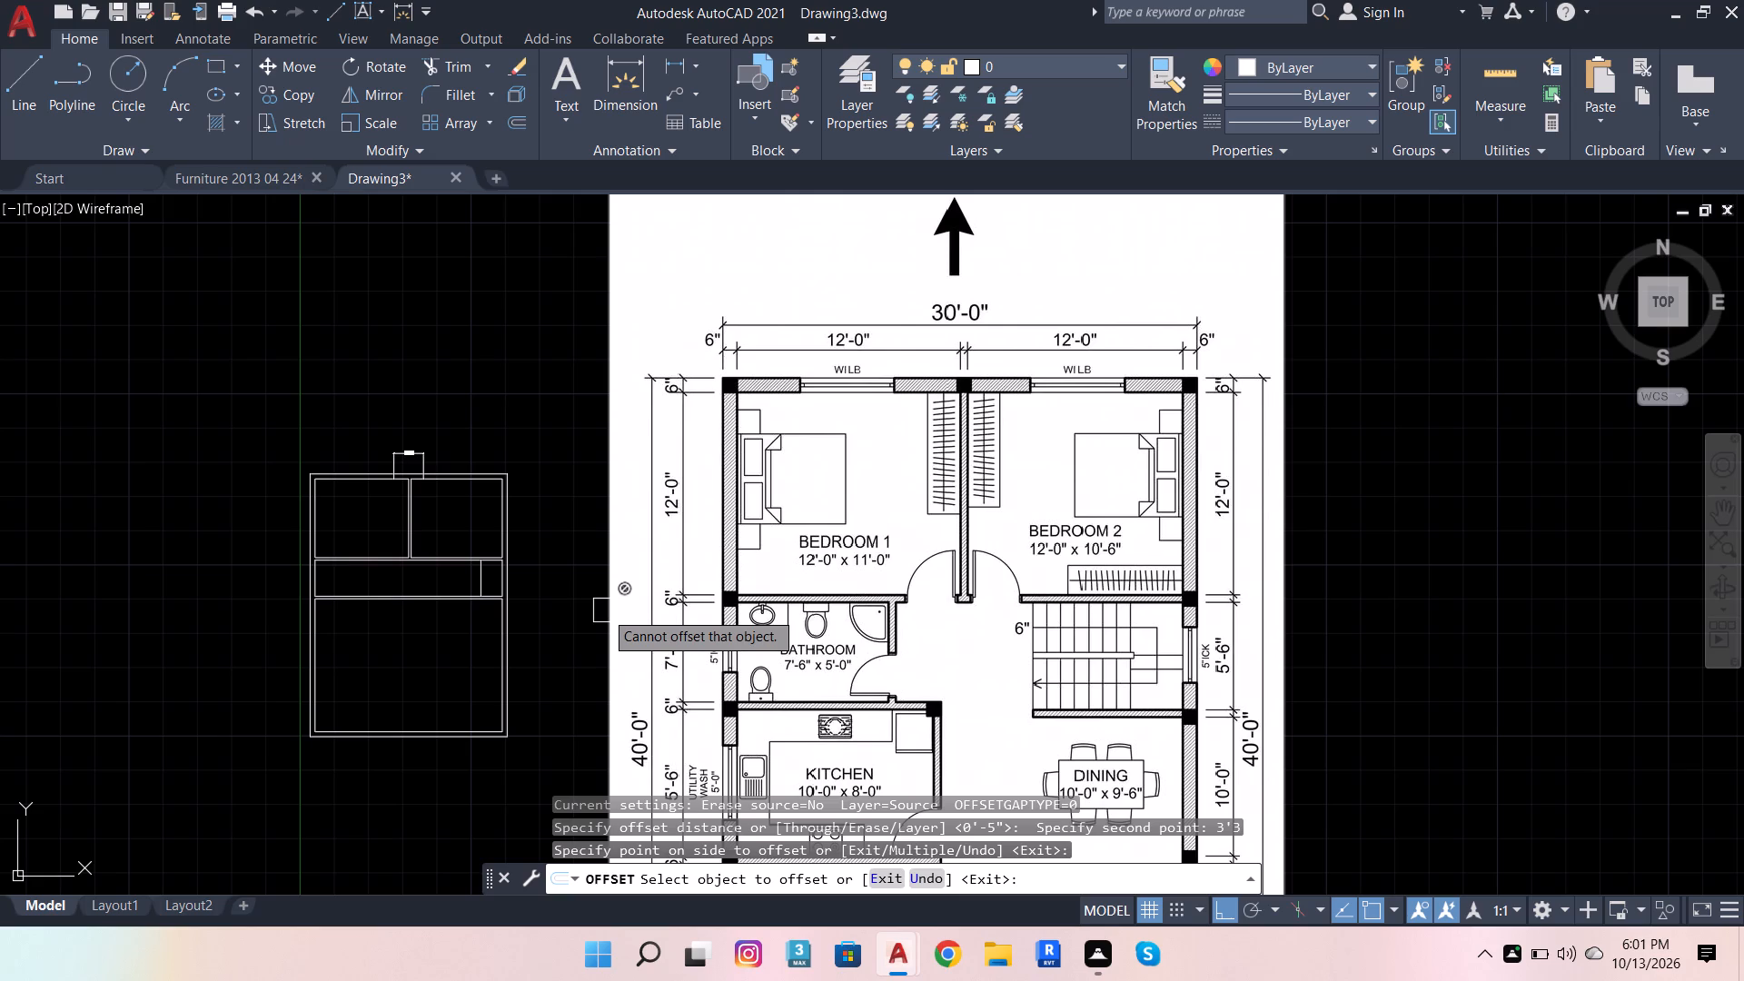
scroll(446, 570, up, 2)
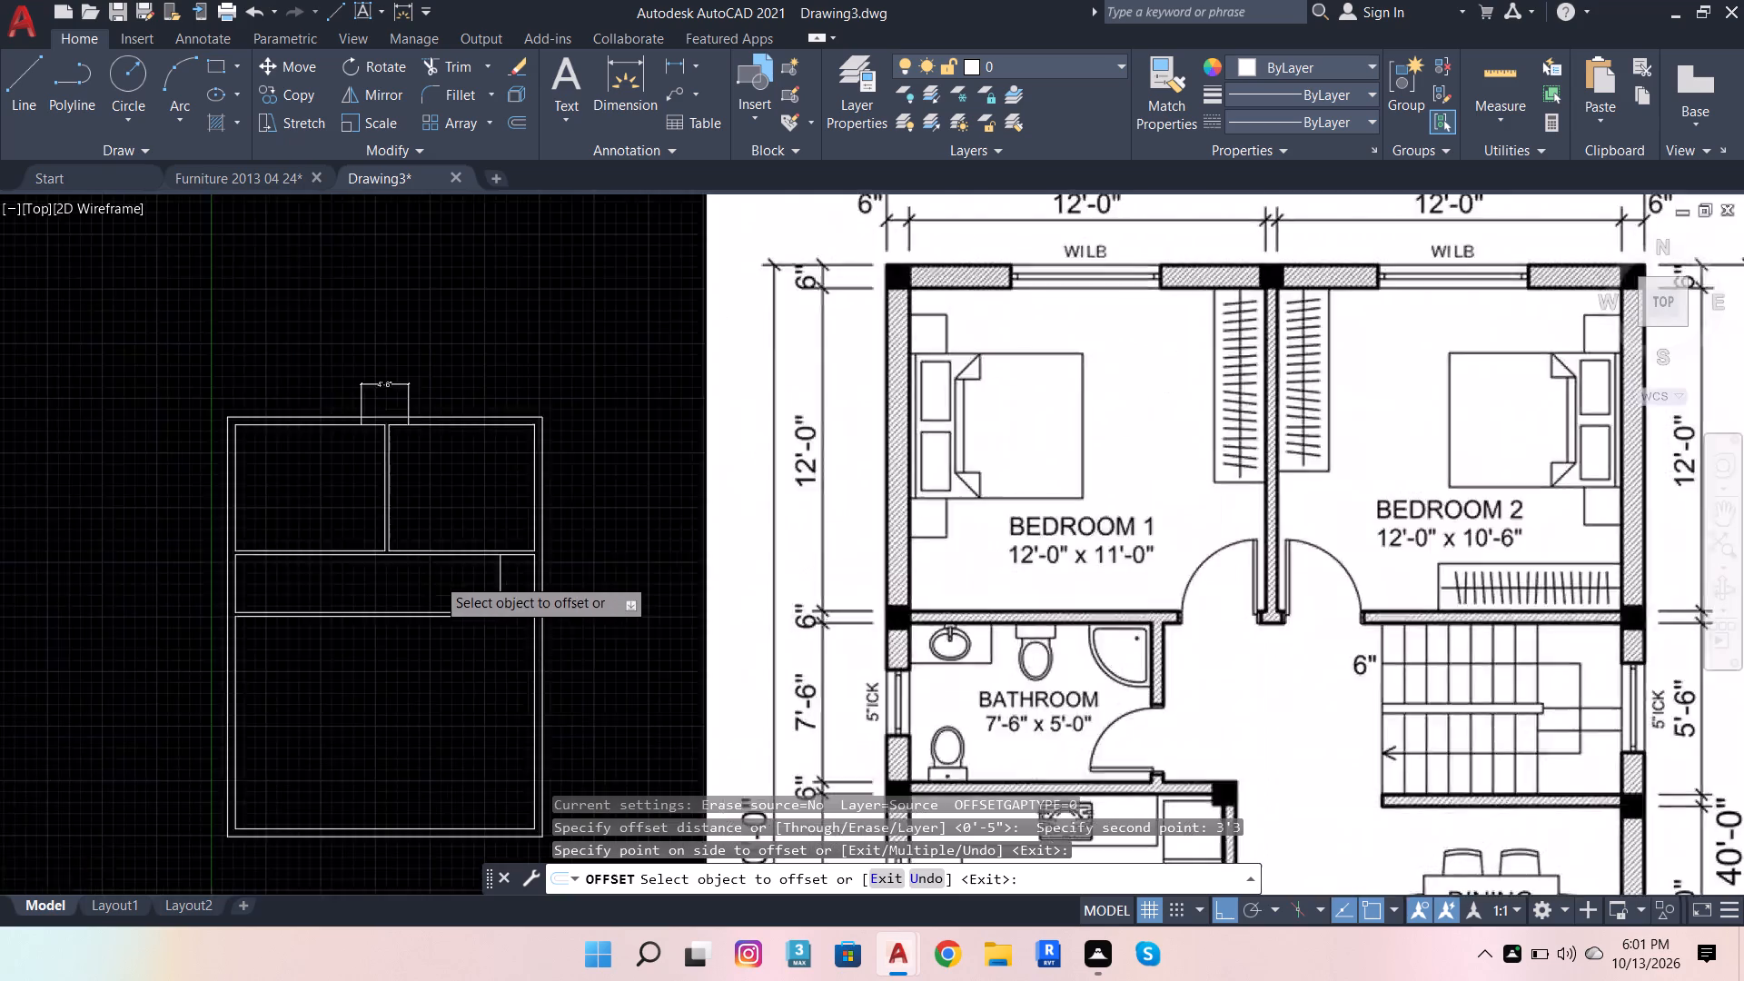
scroll(432, 580, up, 2)
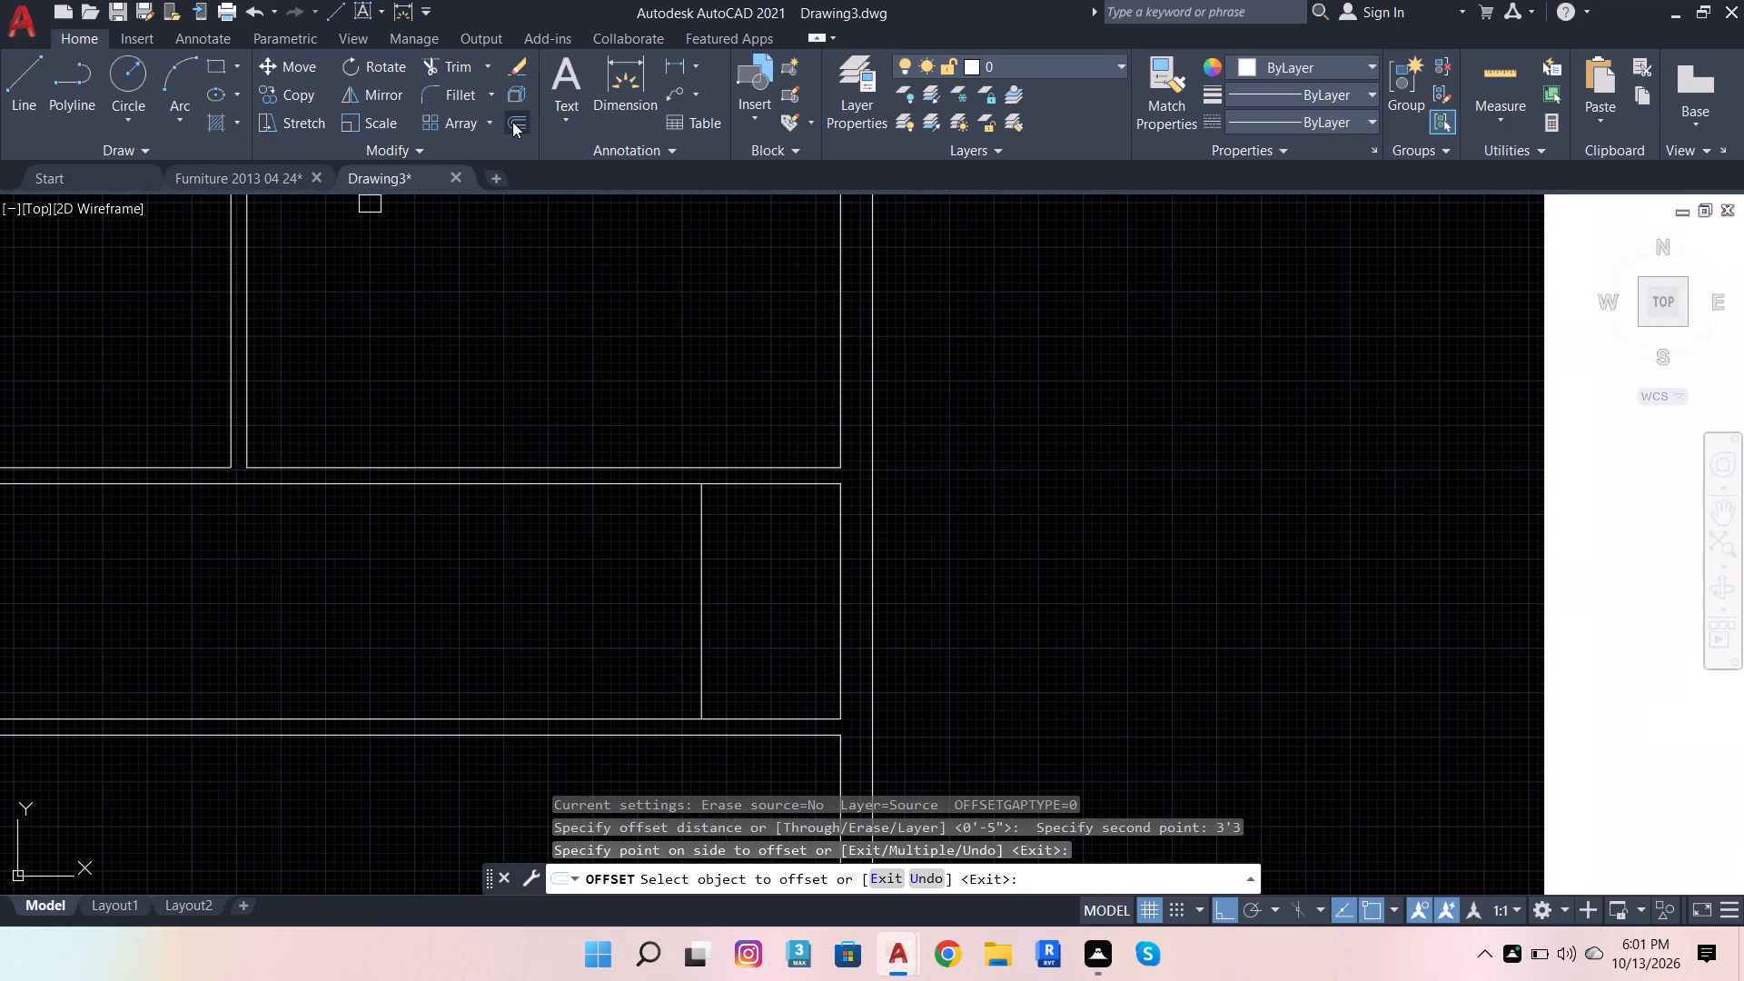
click(512, 122)
click(698, 480)
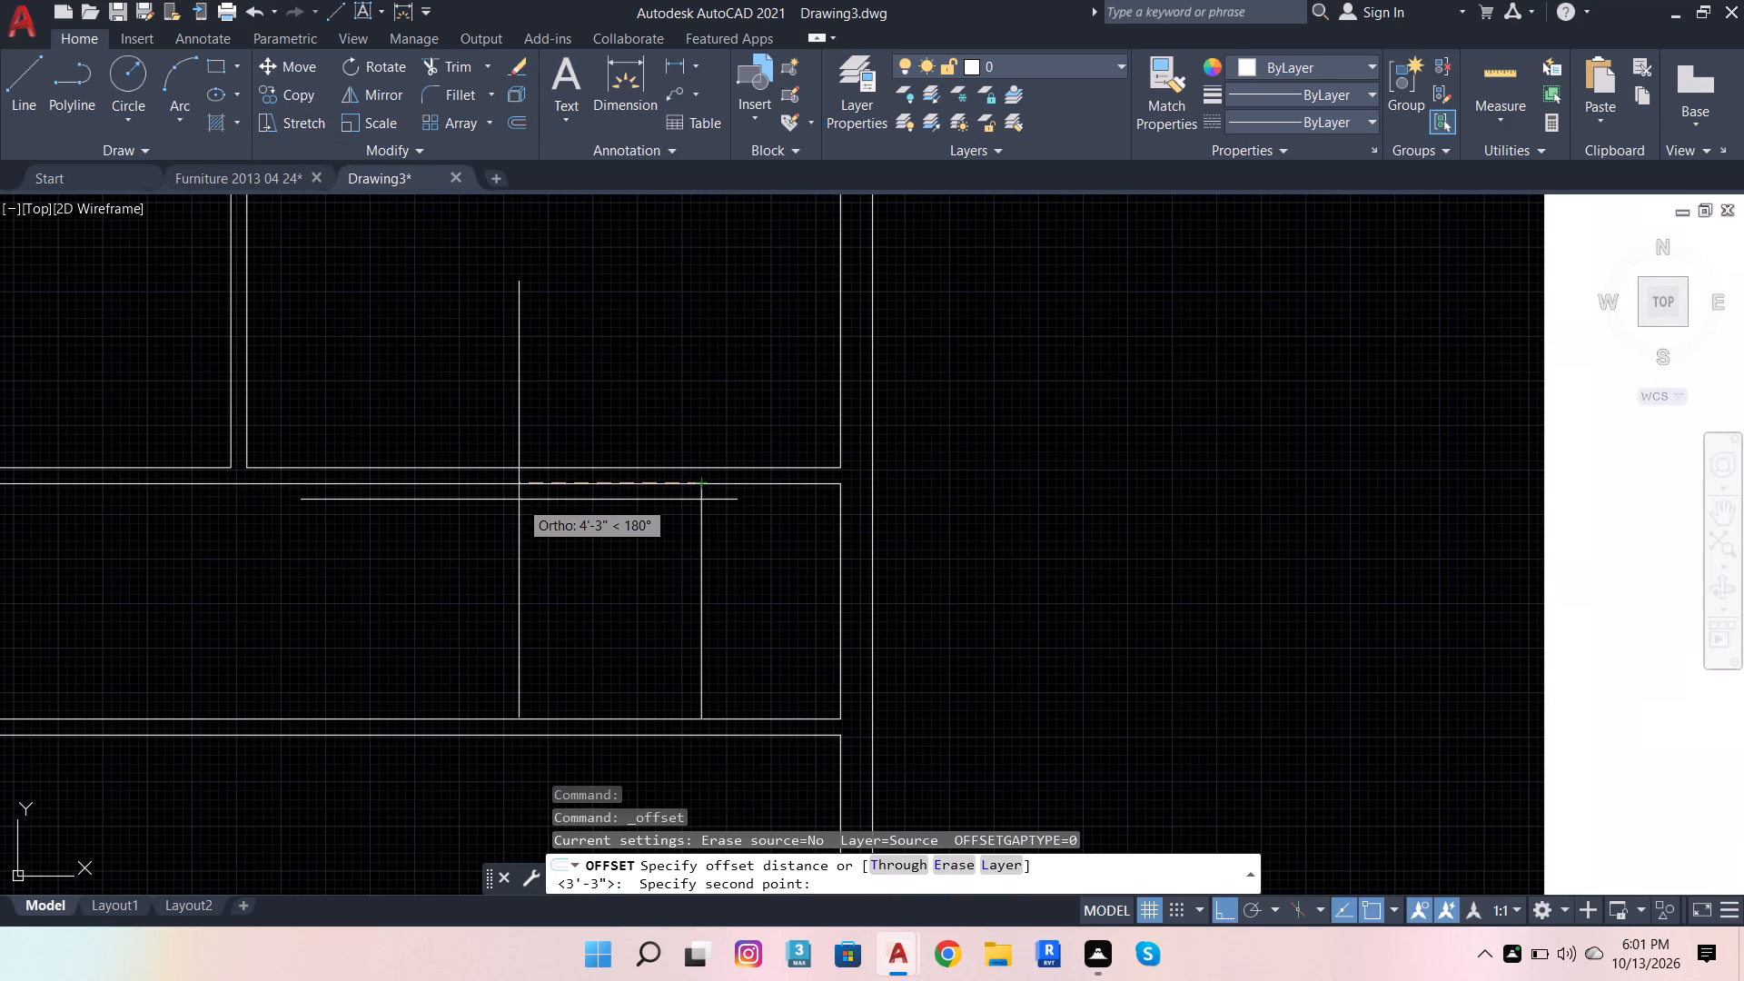
text(10)
key(Return)
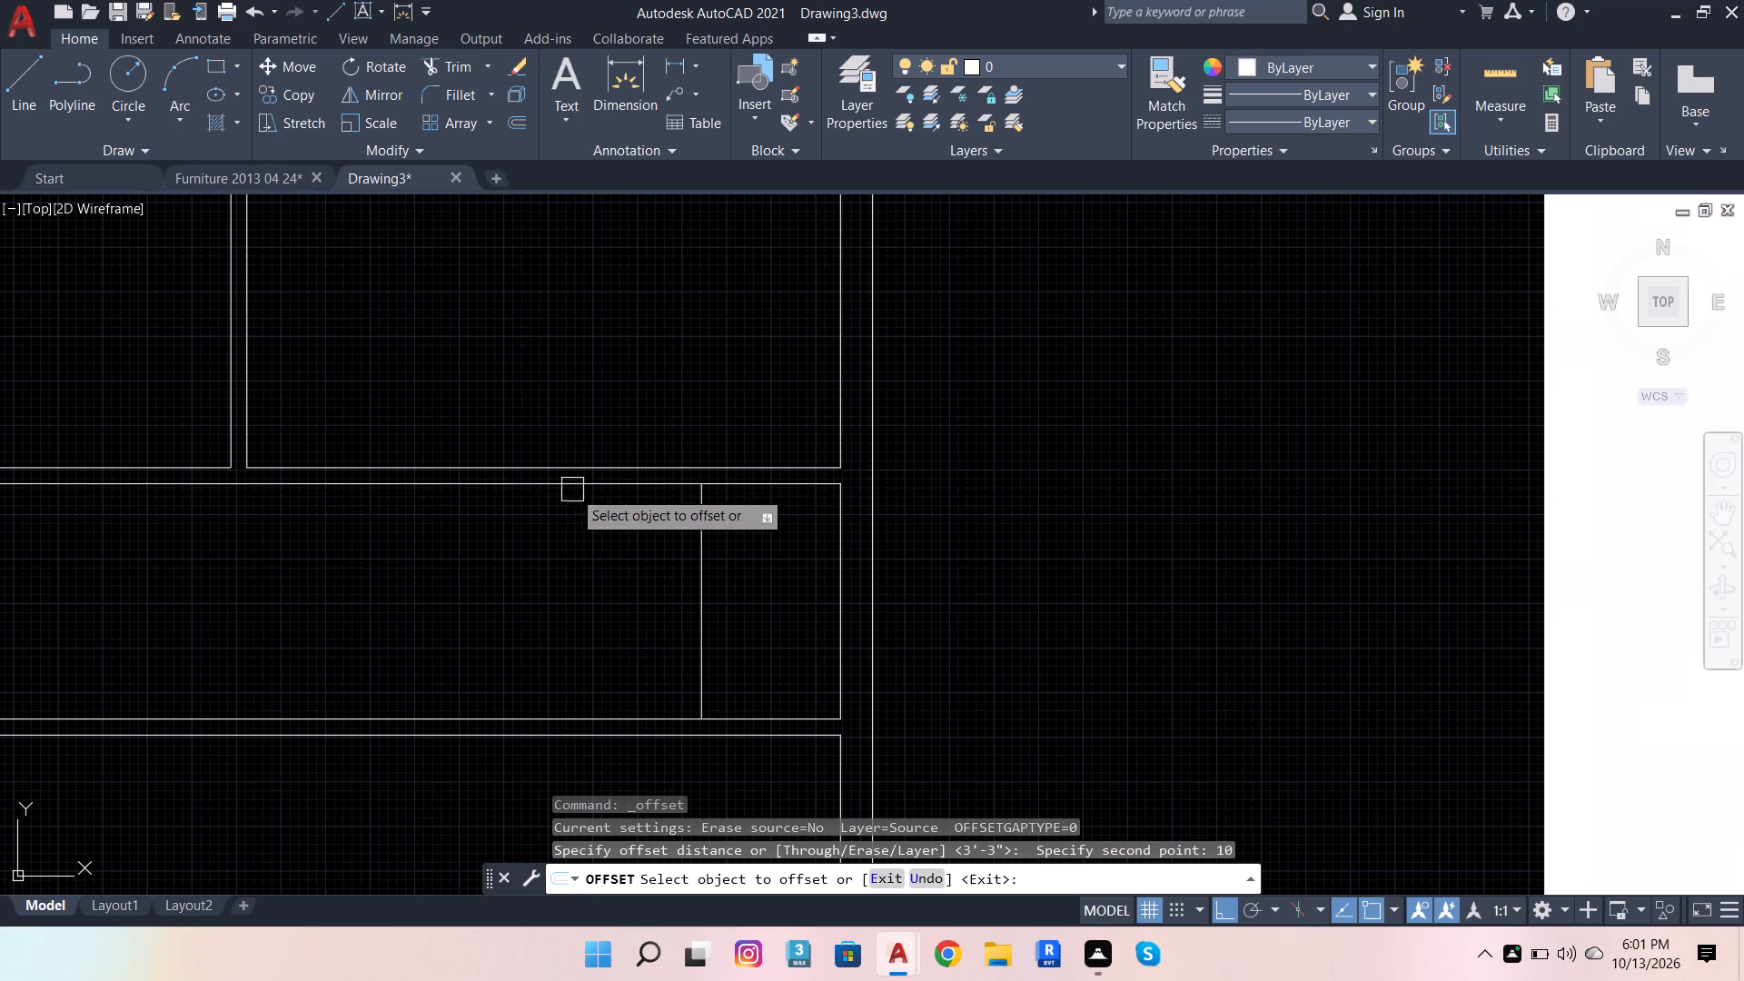
click(701, 526)
click(582, 559)
click(649, 539)
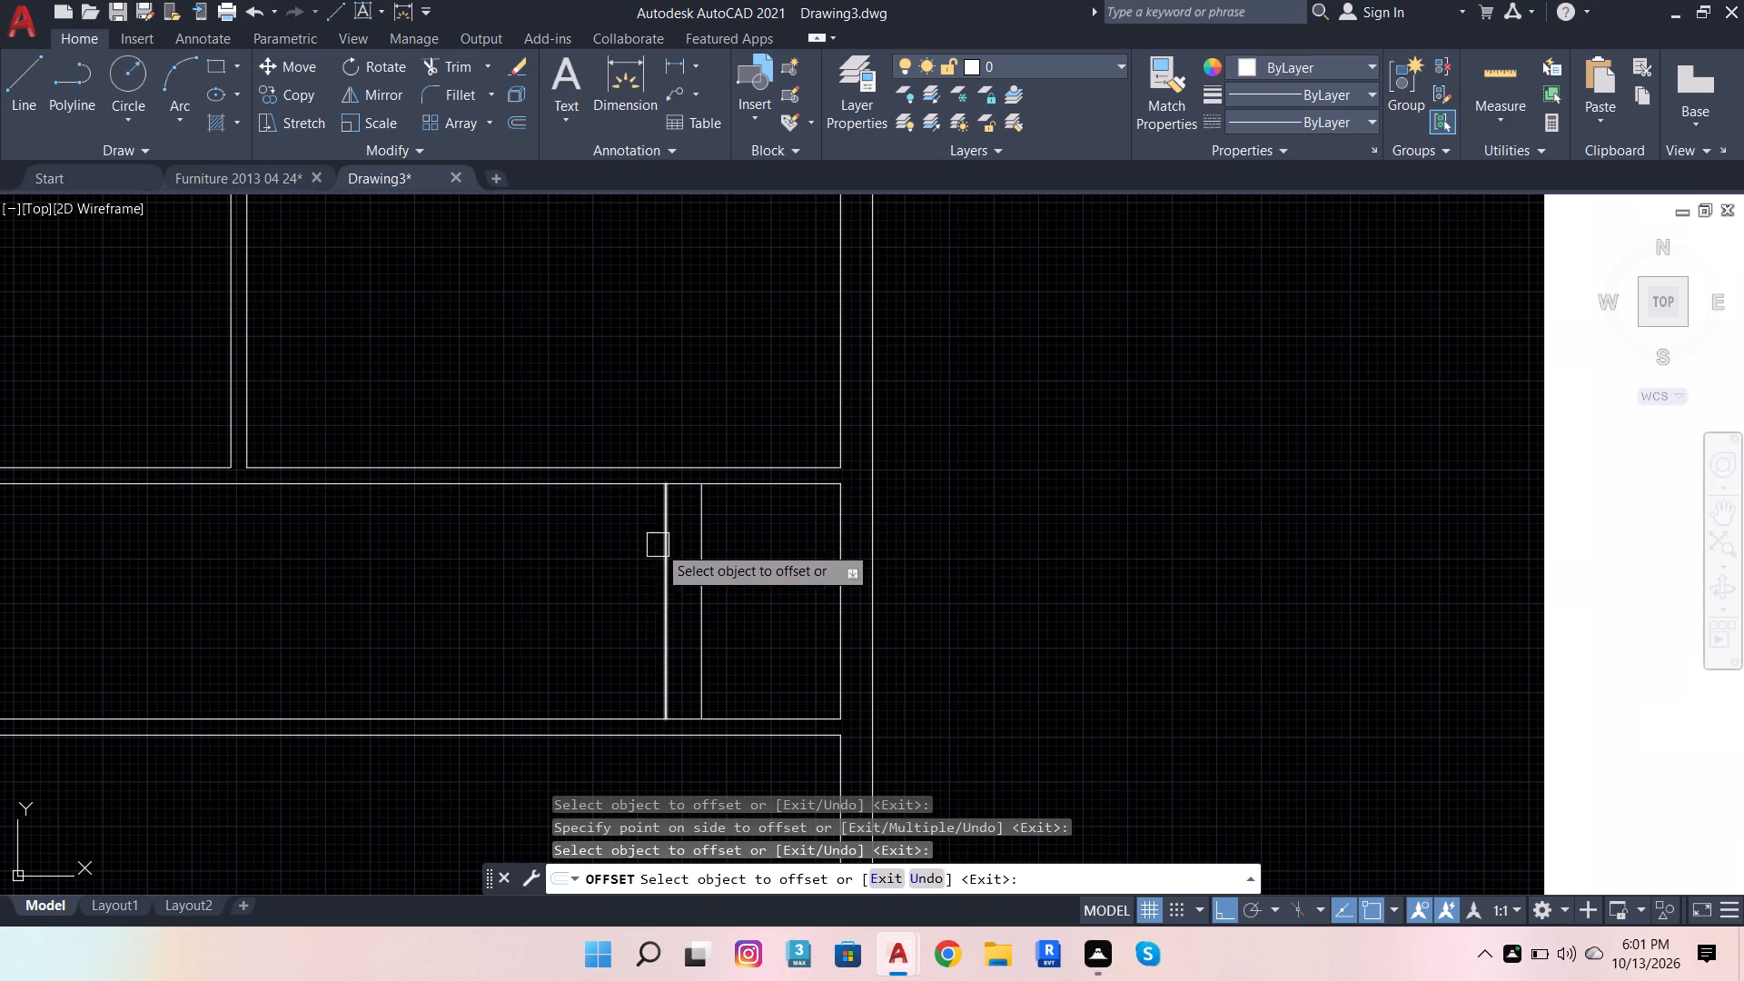
click(663, 550)
click(551, 581)
drag(639, 561, 619, 569)
click(478, 599)
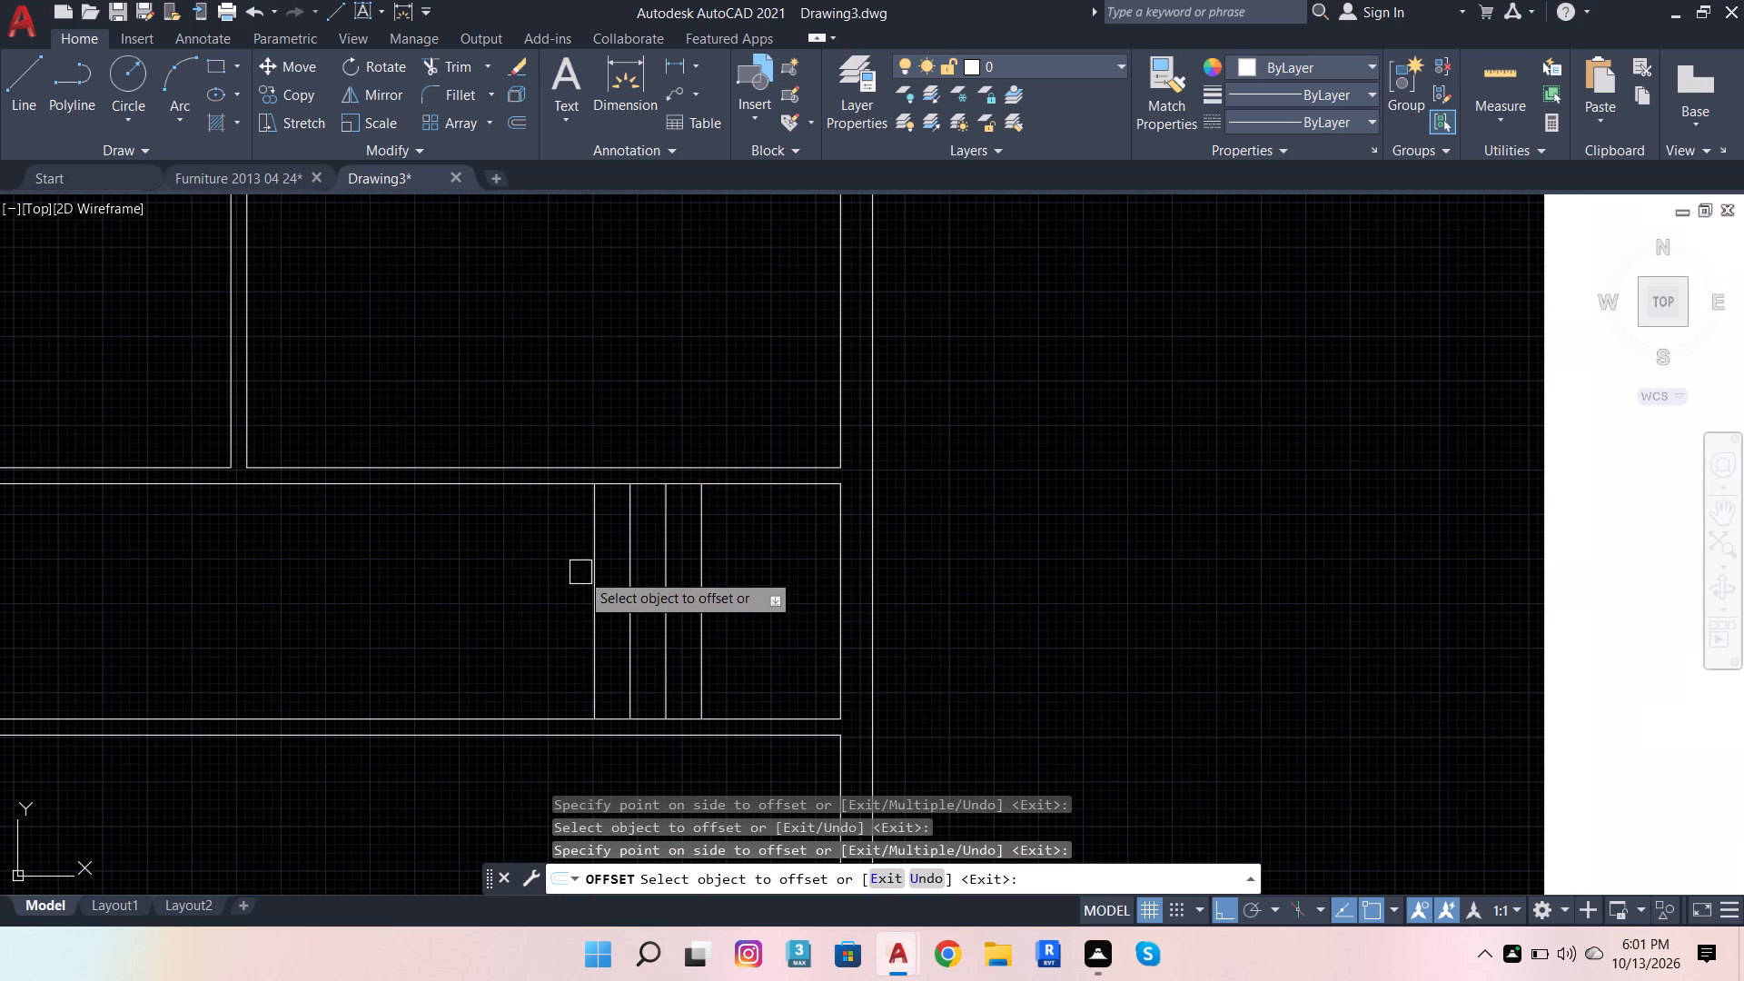
Continue the stair treads with six more tread lines, each offset 10" leftward from the previous one.
drag(586, 572, 578, 573)
drag(500, 593, 512, 591)
click(570, 573)
click(461, 574)
click(531, 560)
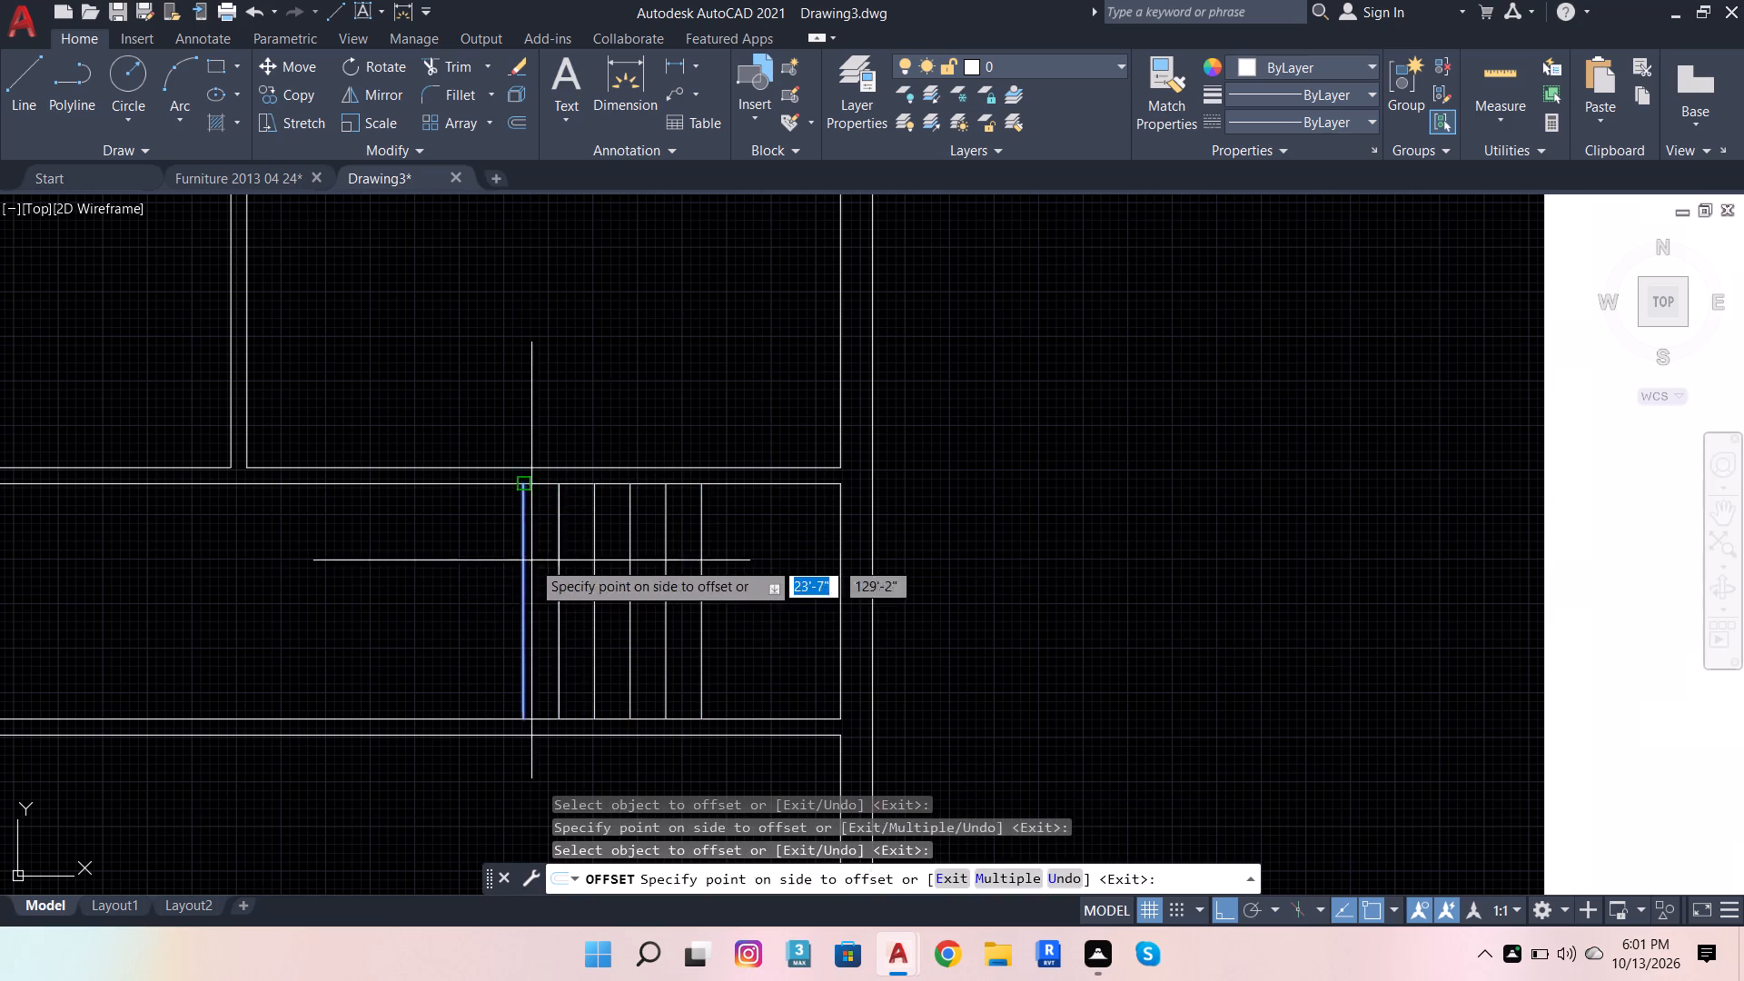
drag(438, 574, 450, 574)
click(489, 567)
click(398, 580)
click(460, 570)
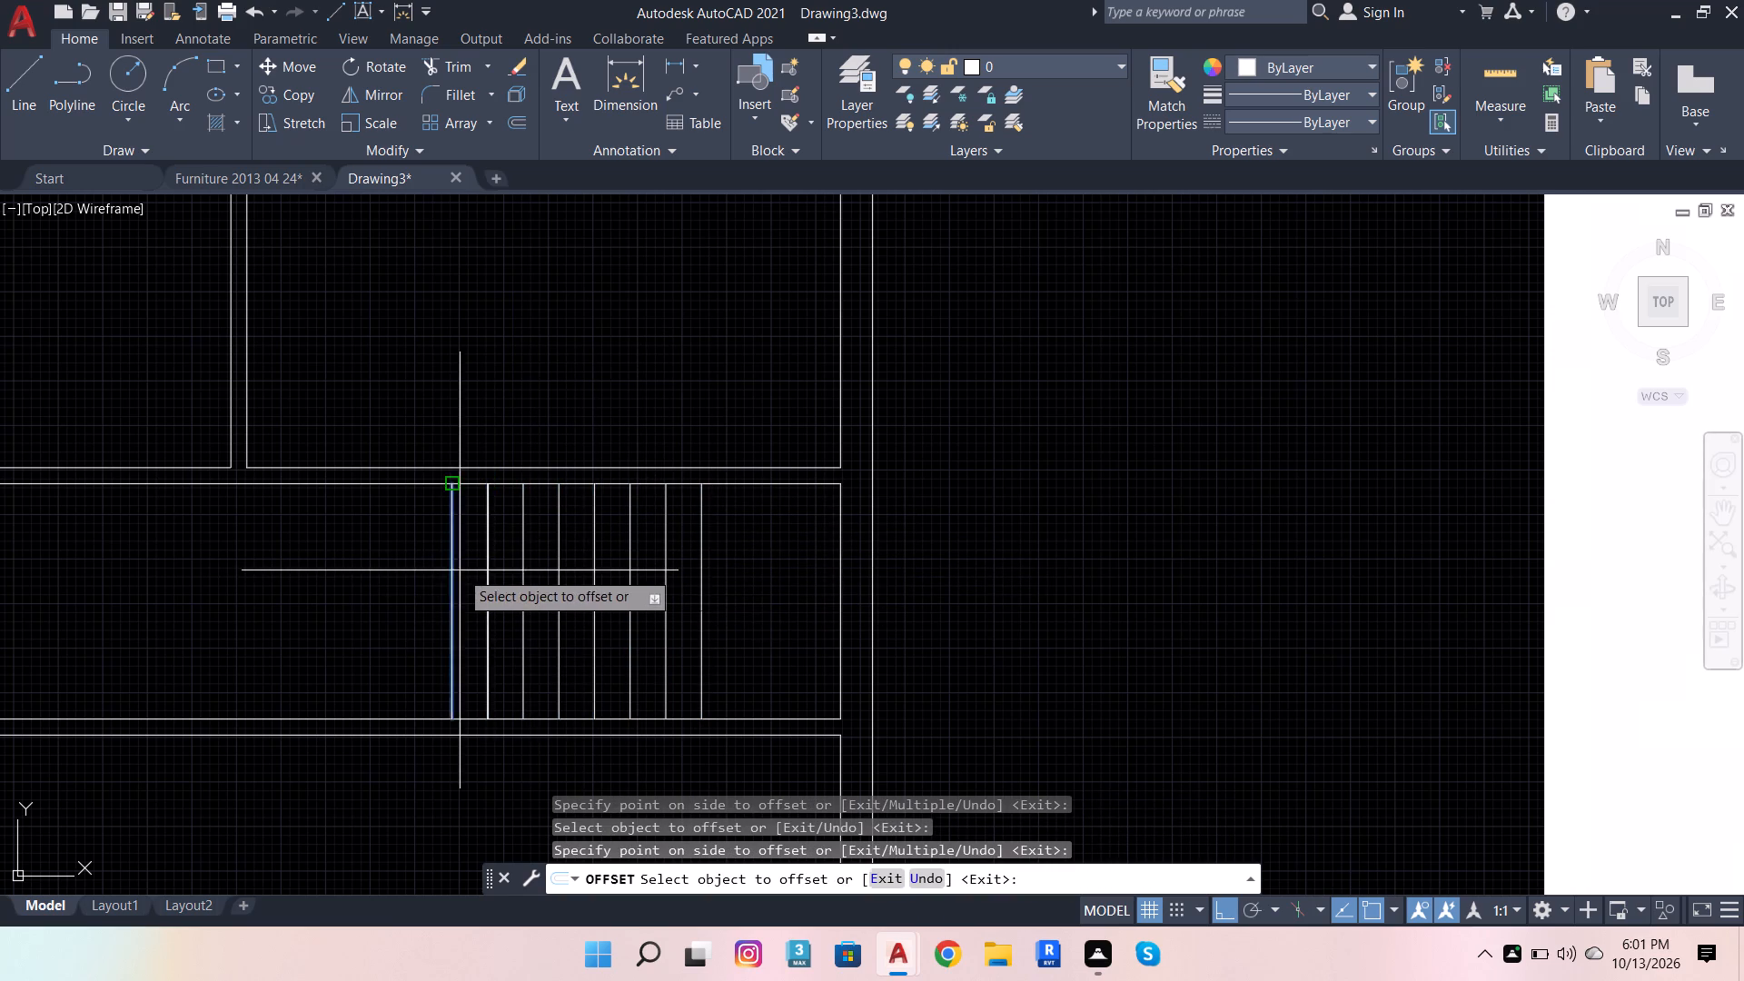
click(394, 585)
click(408, 578)
click(352, 587)
Draw a horizontal line from the midpoint of the rightmost tread line leftward across all the stair treads.
scroll(560, 511, down, 2)
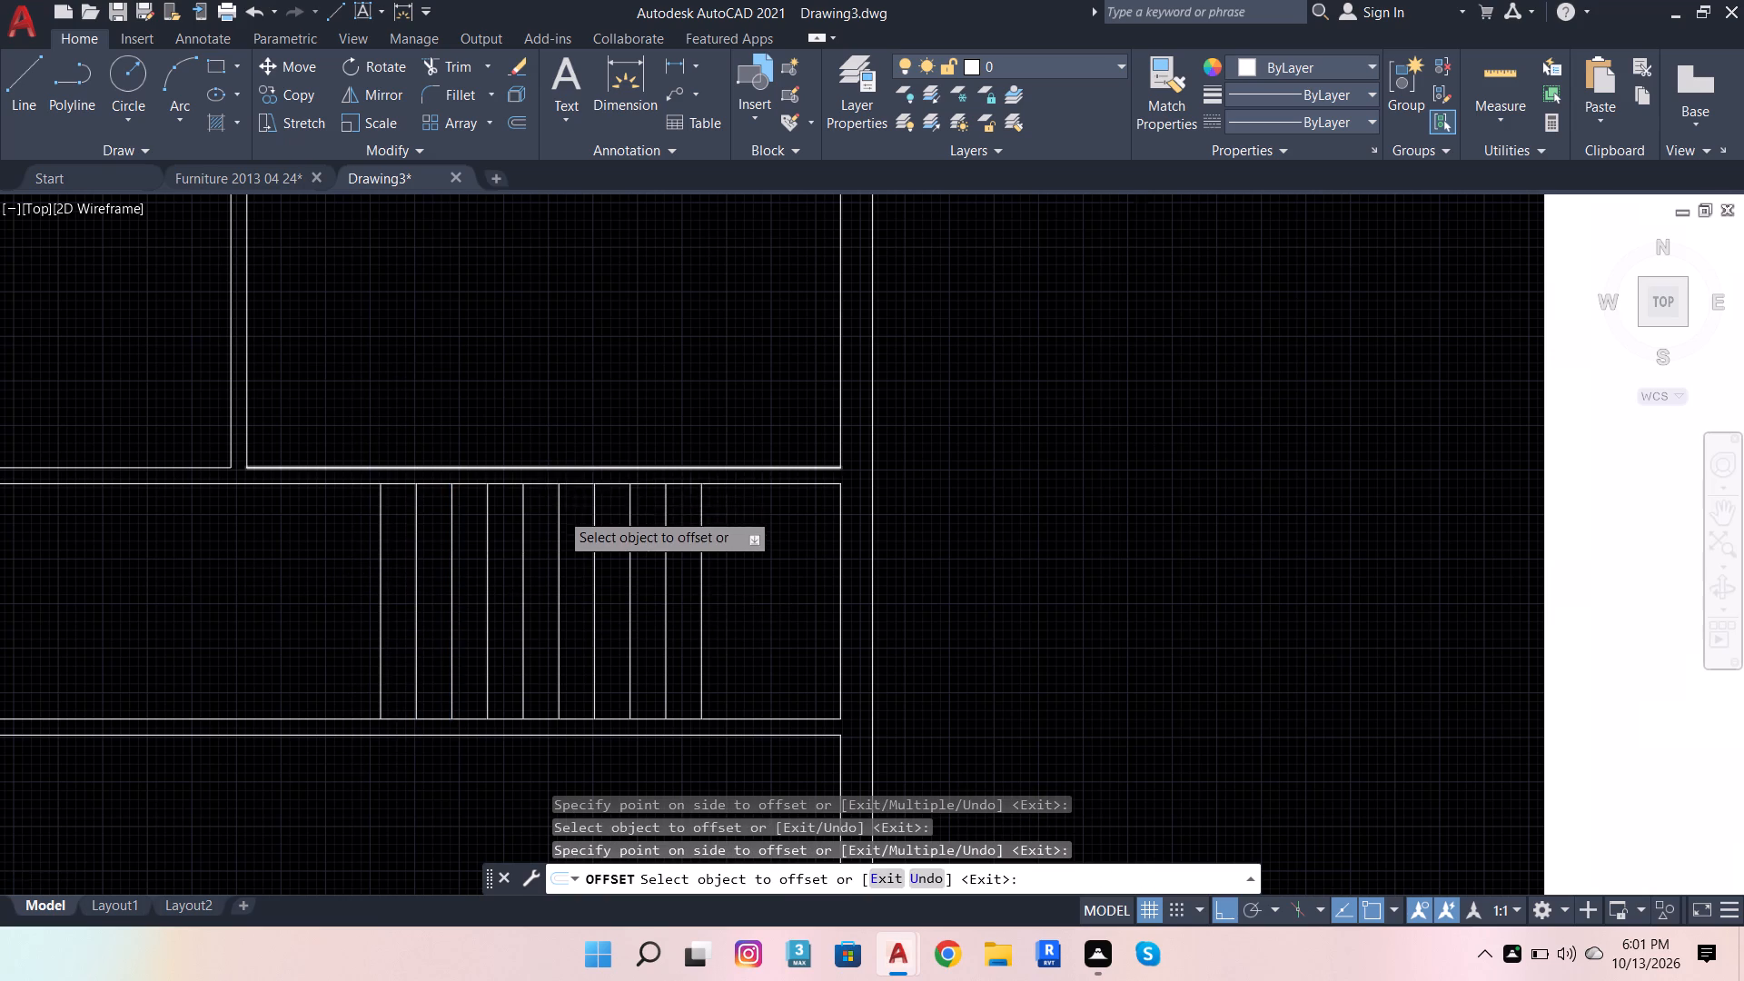
scroll(857, 514, down, 1)
scroll(653, 520, up, 2)
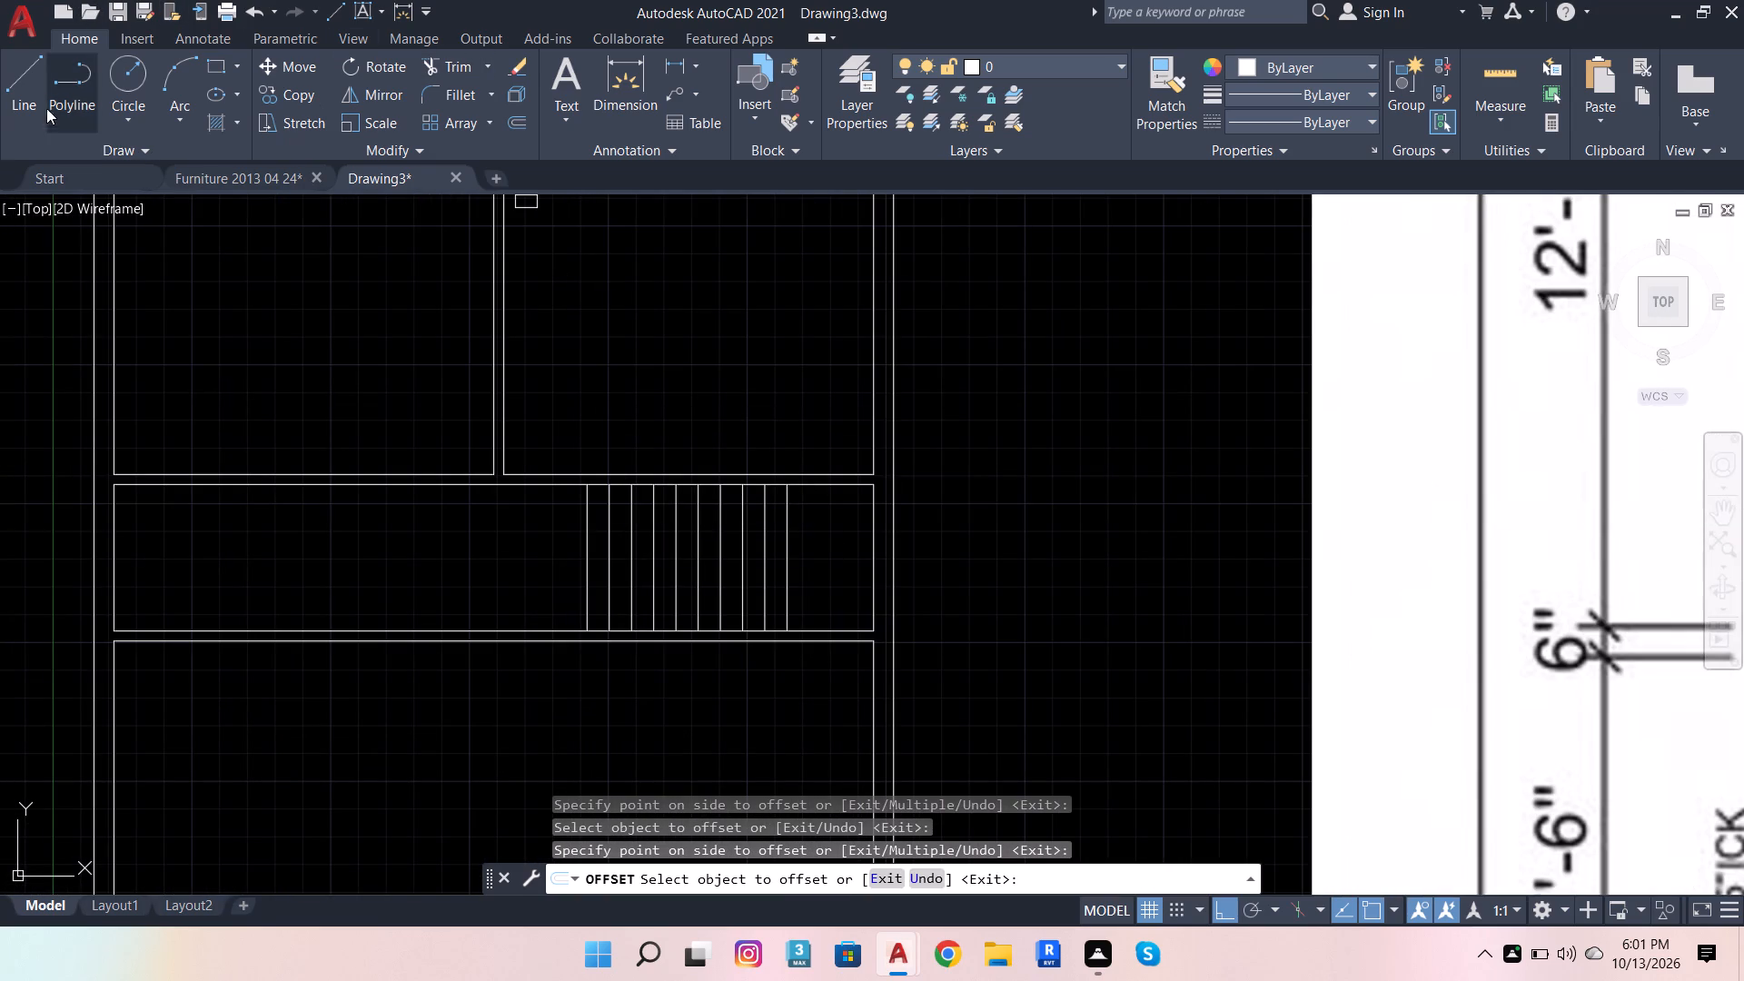
click(18, 89)
right_click(808, 560)
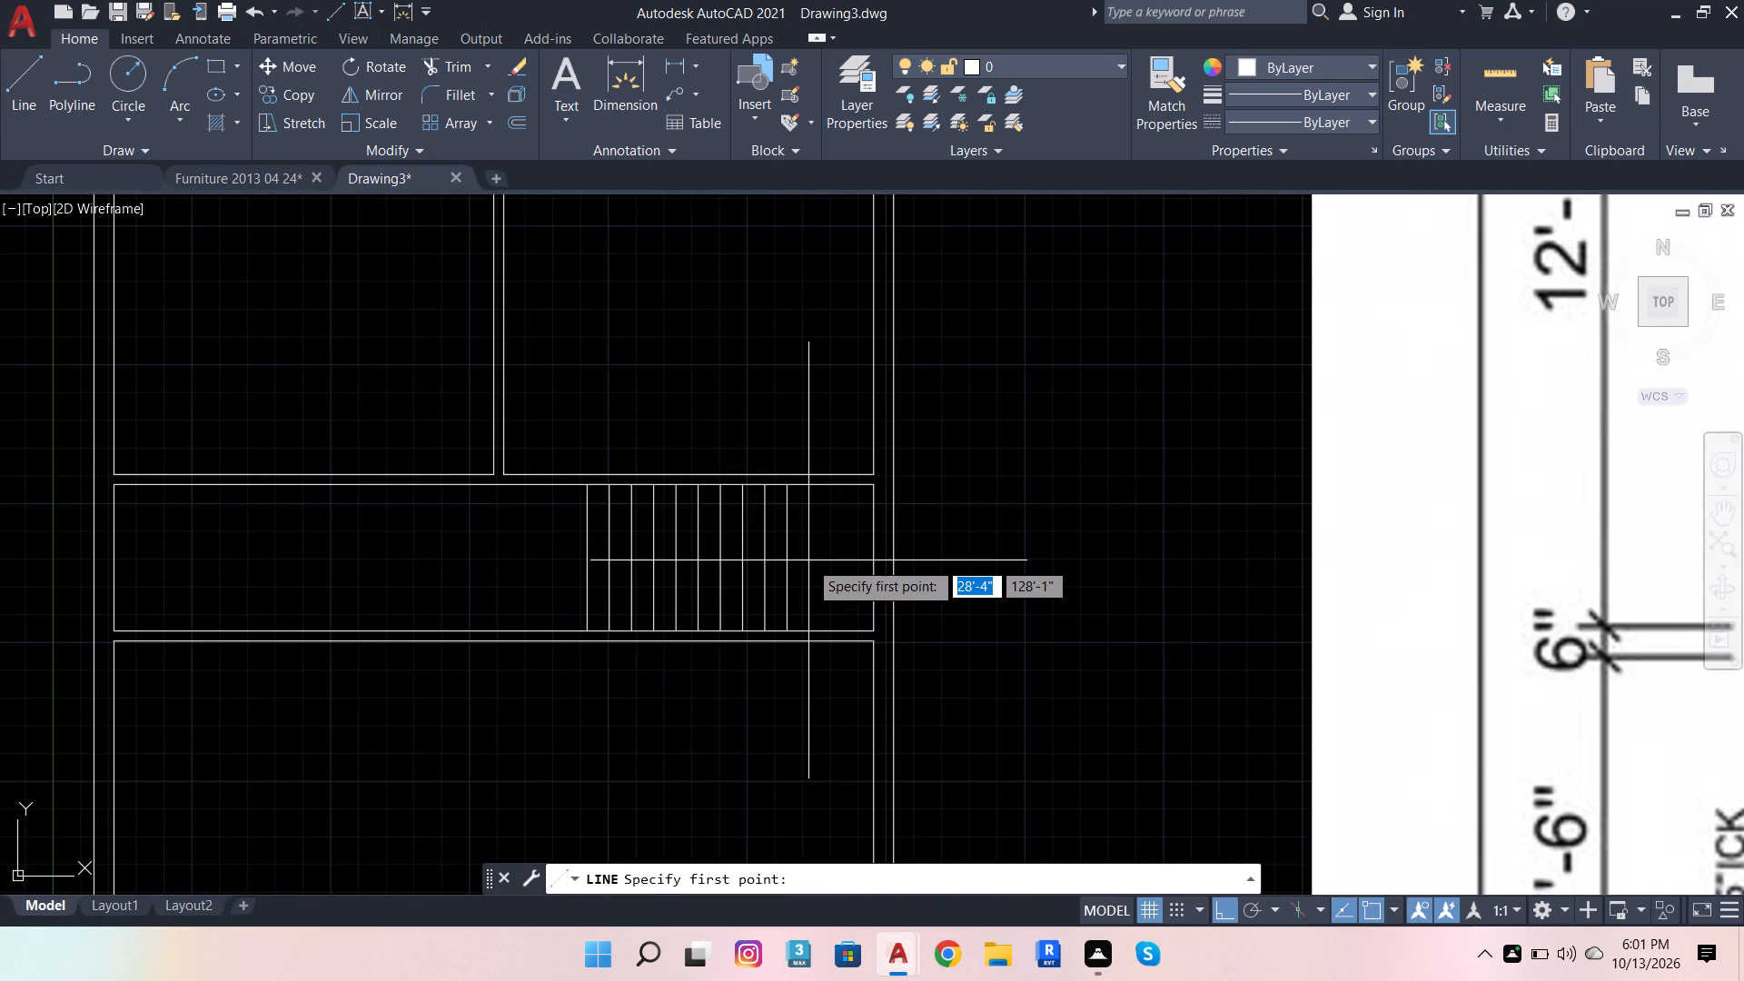
right_click(808, 560)
right_click(810, 618)
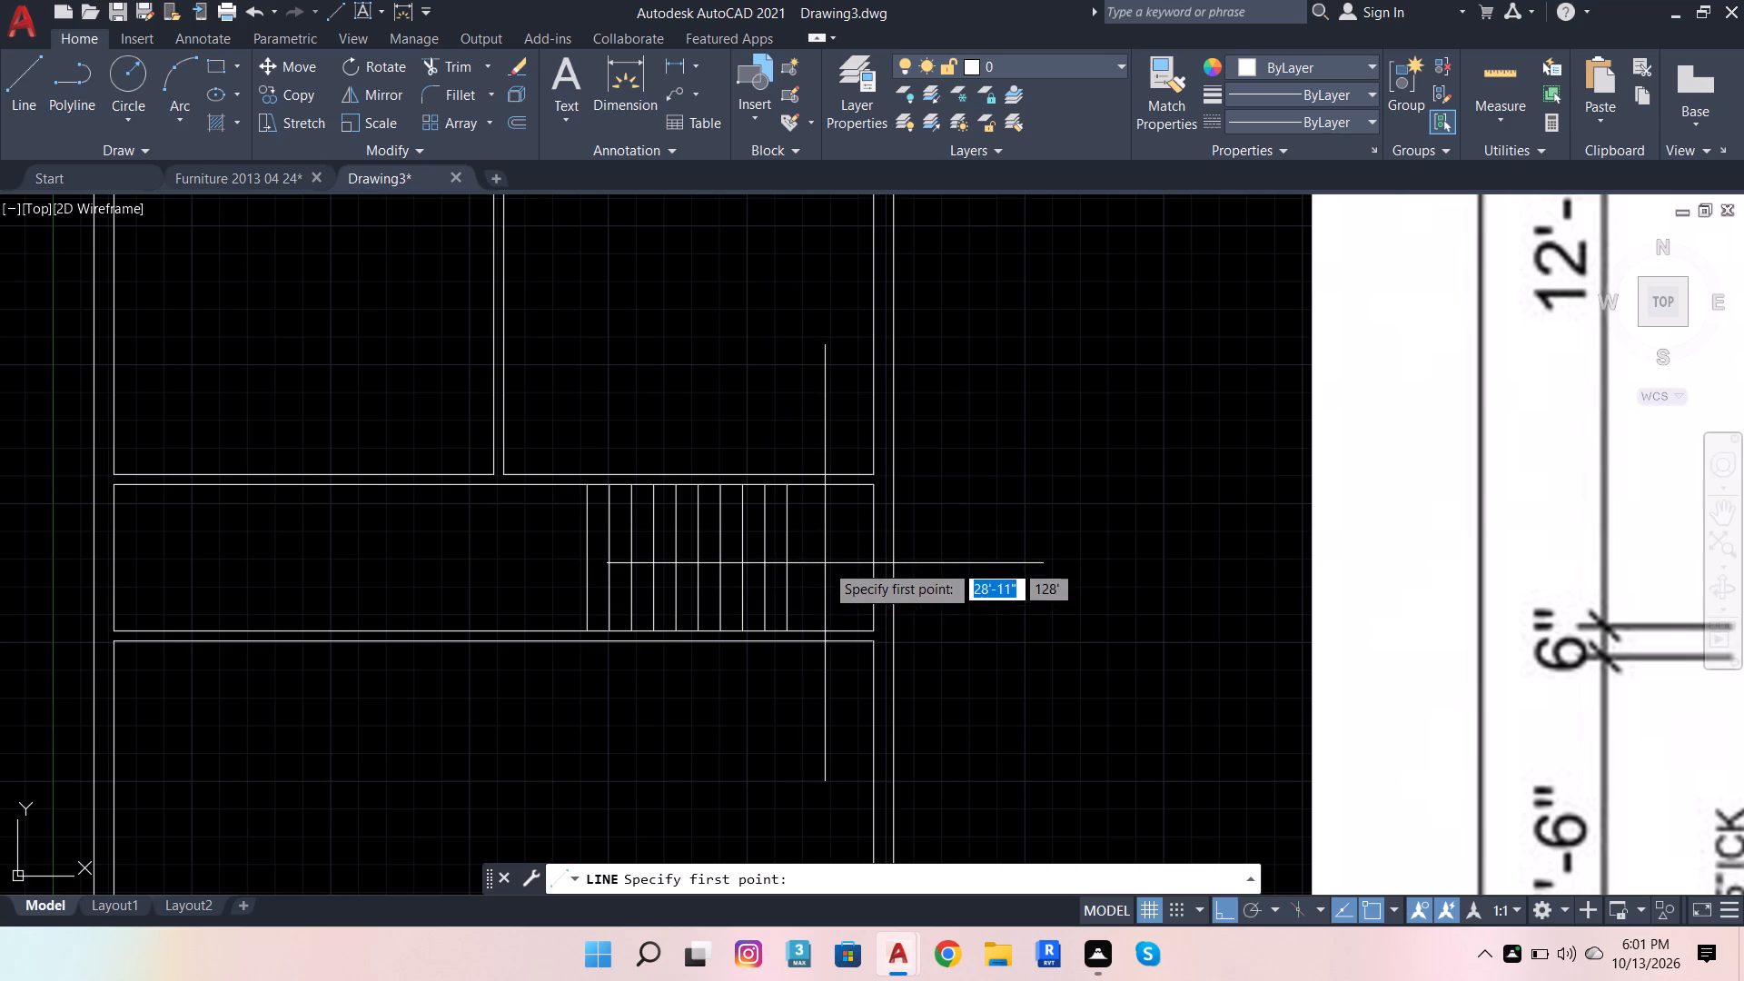
shift+right_click(825, 563)
click(912, 532)
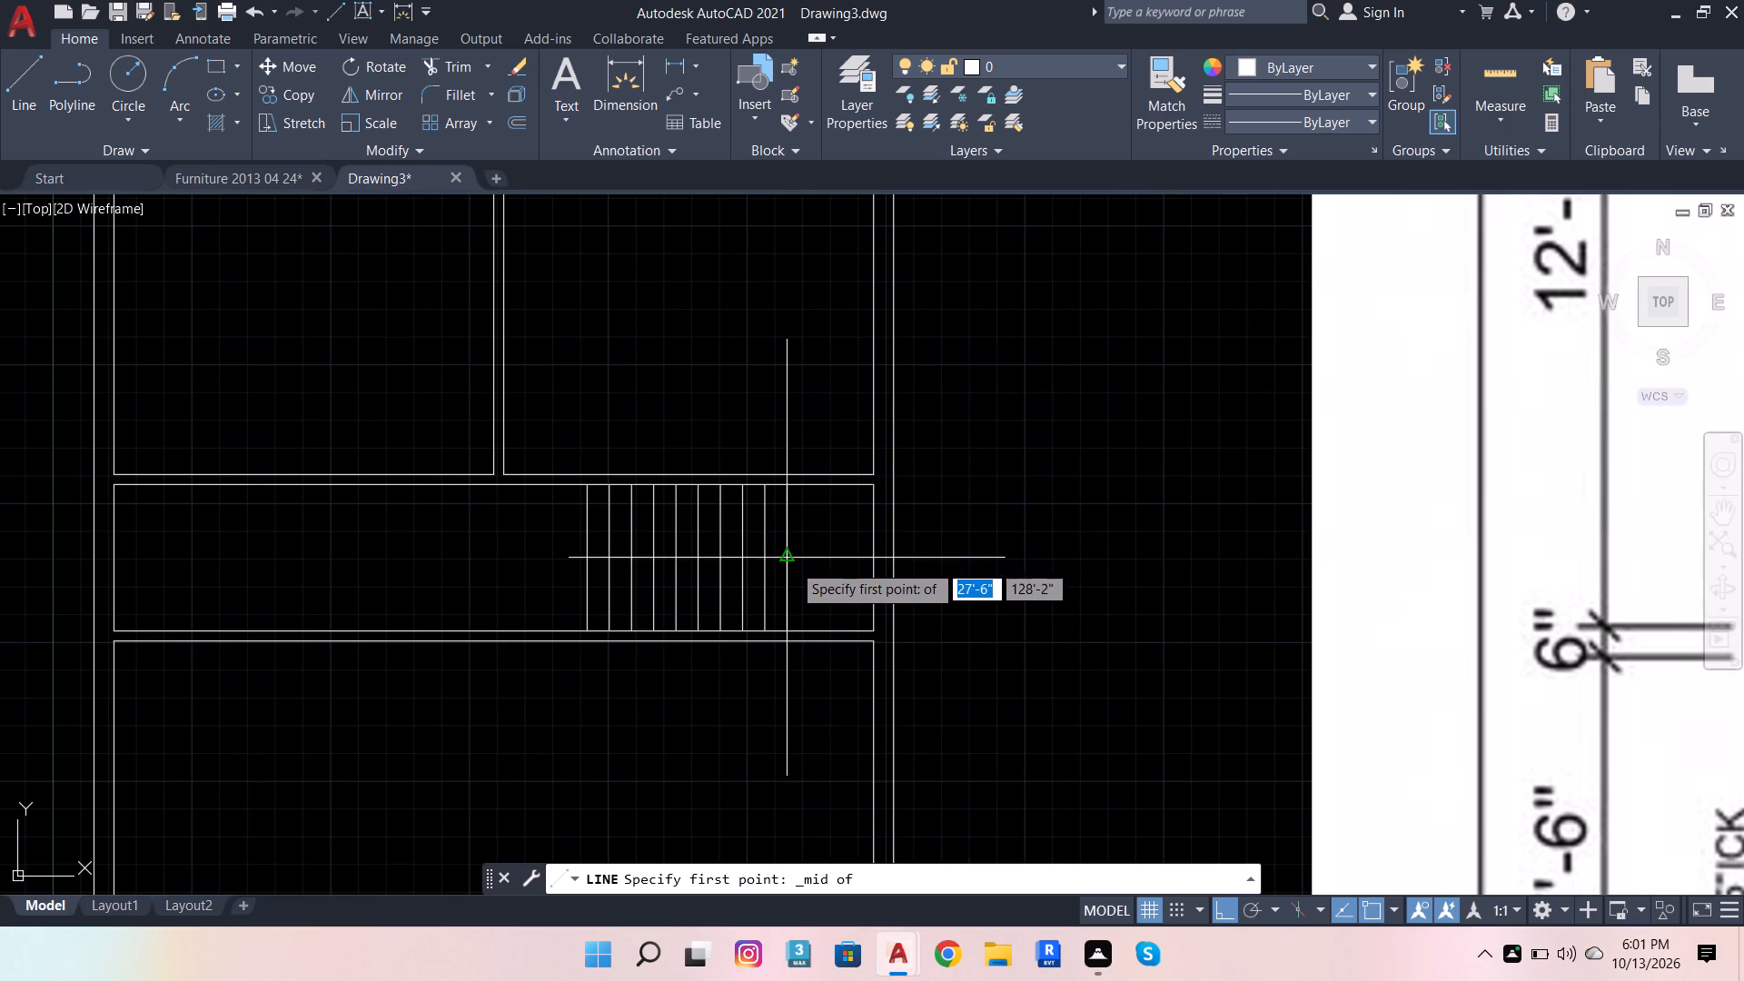
click(792, 563)
scroll(486, 564, up, 1)
click(486, 564)
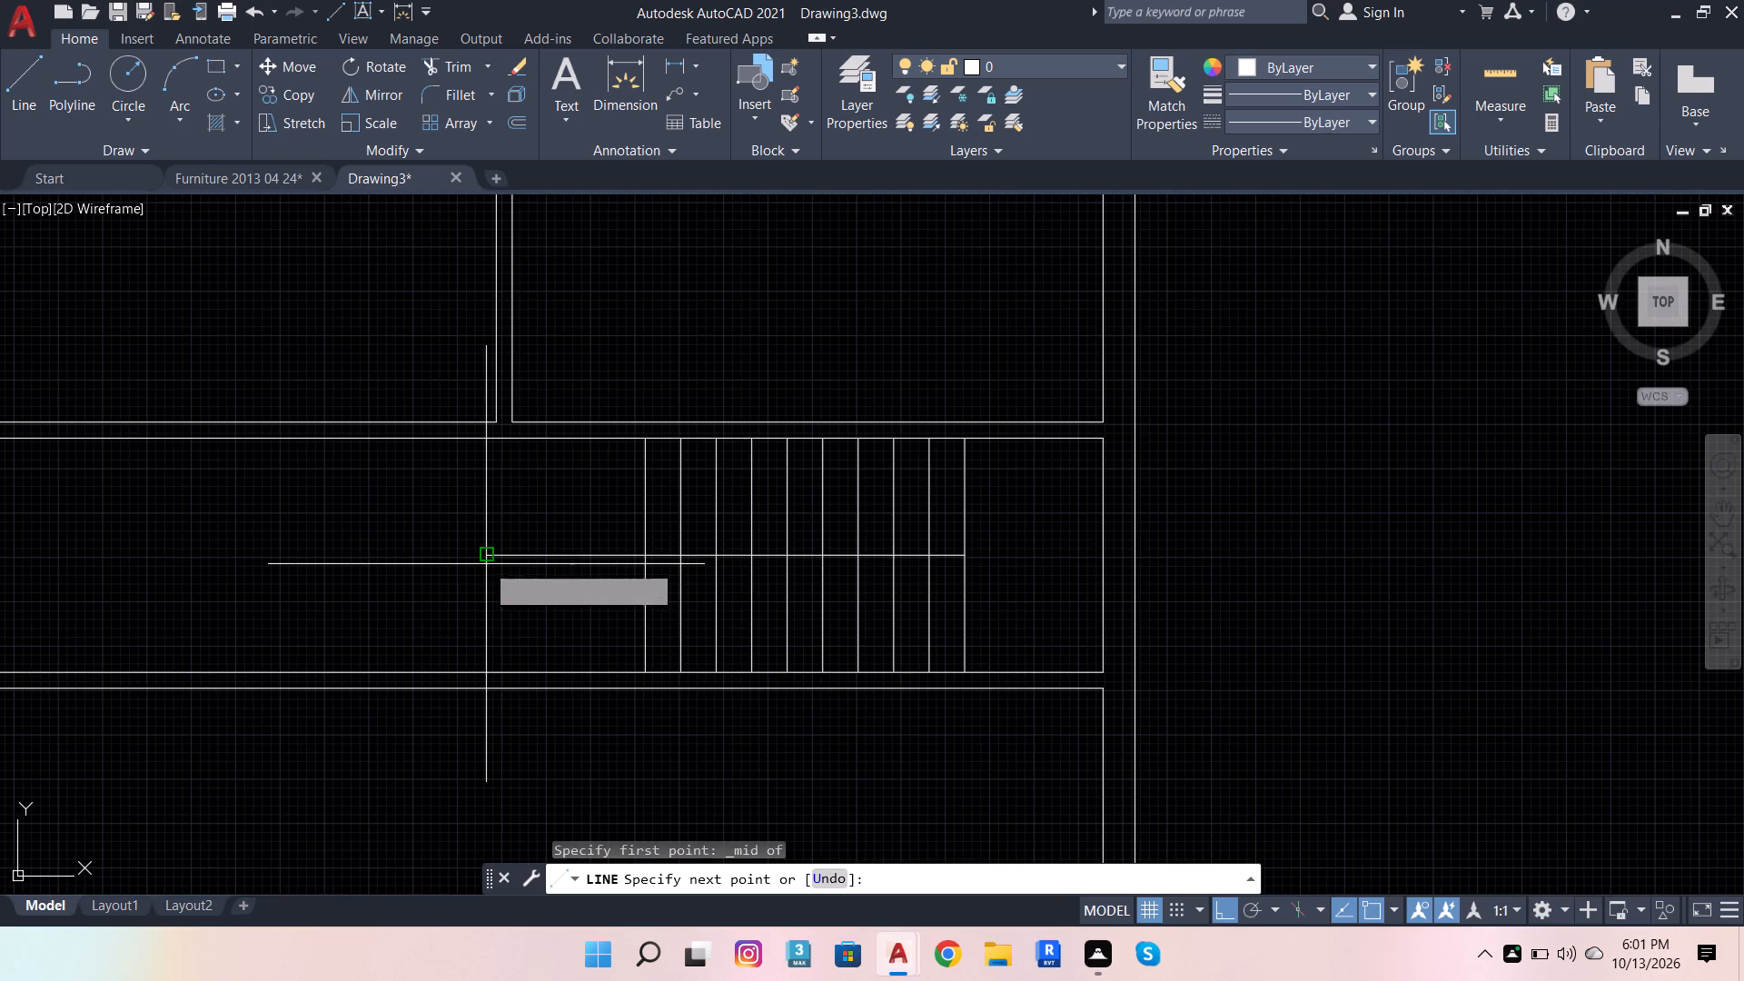
Trim the part of the horizontal stair centreline that extends past the leftmost tread line.
click(444, 63)
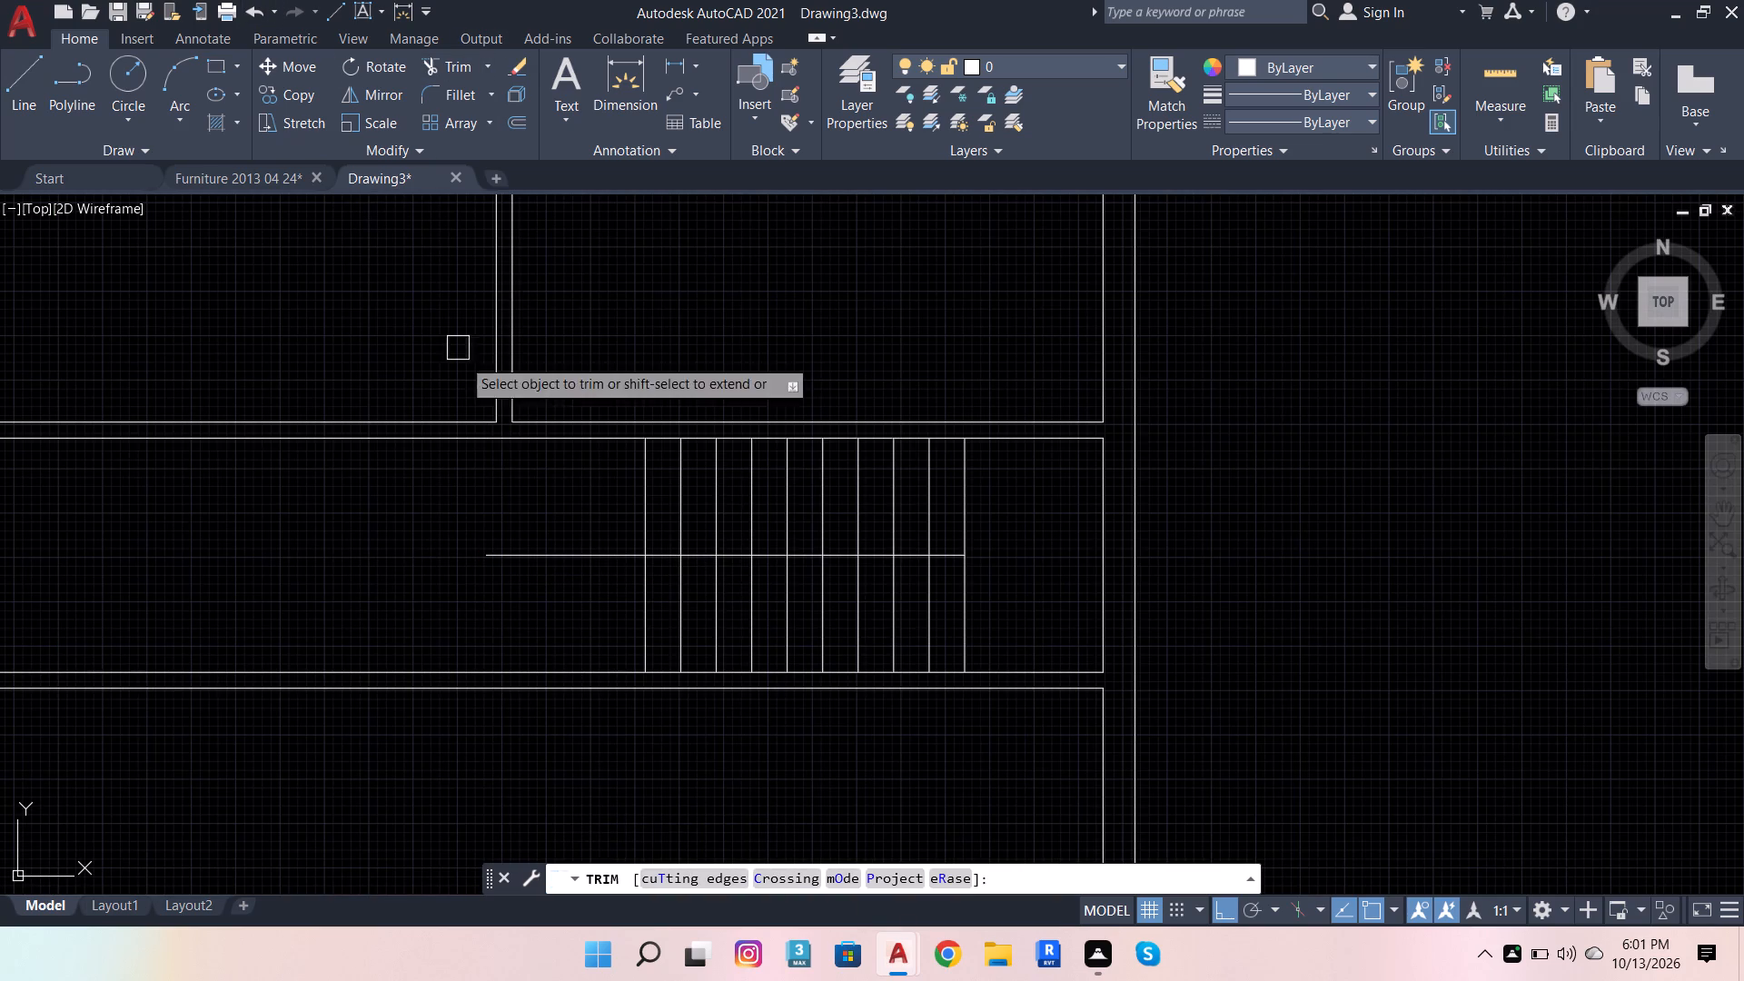
click(529, 543)
scroll(484, 523, down, 1)
key(Escape)
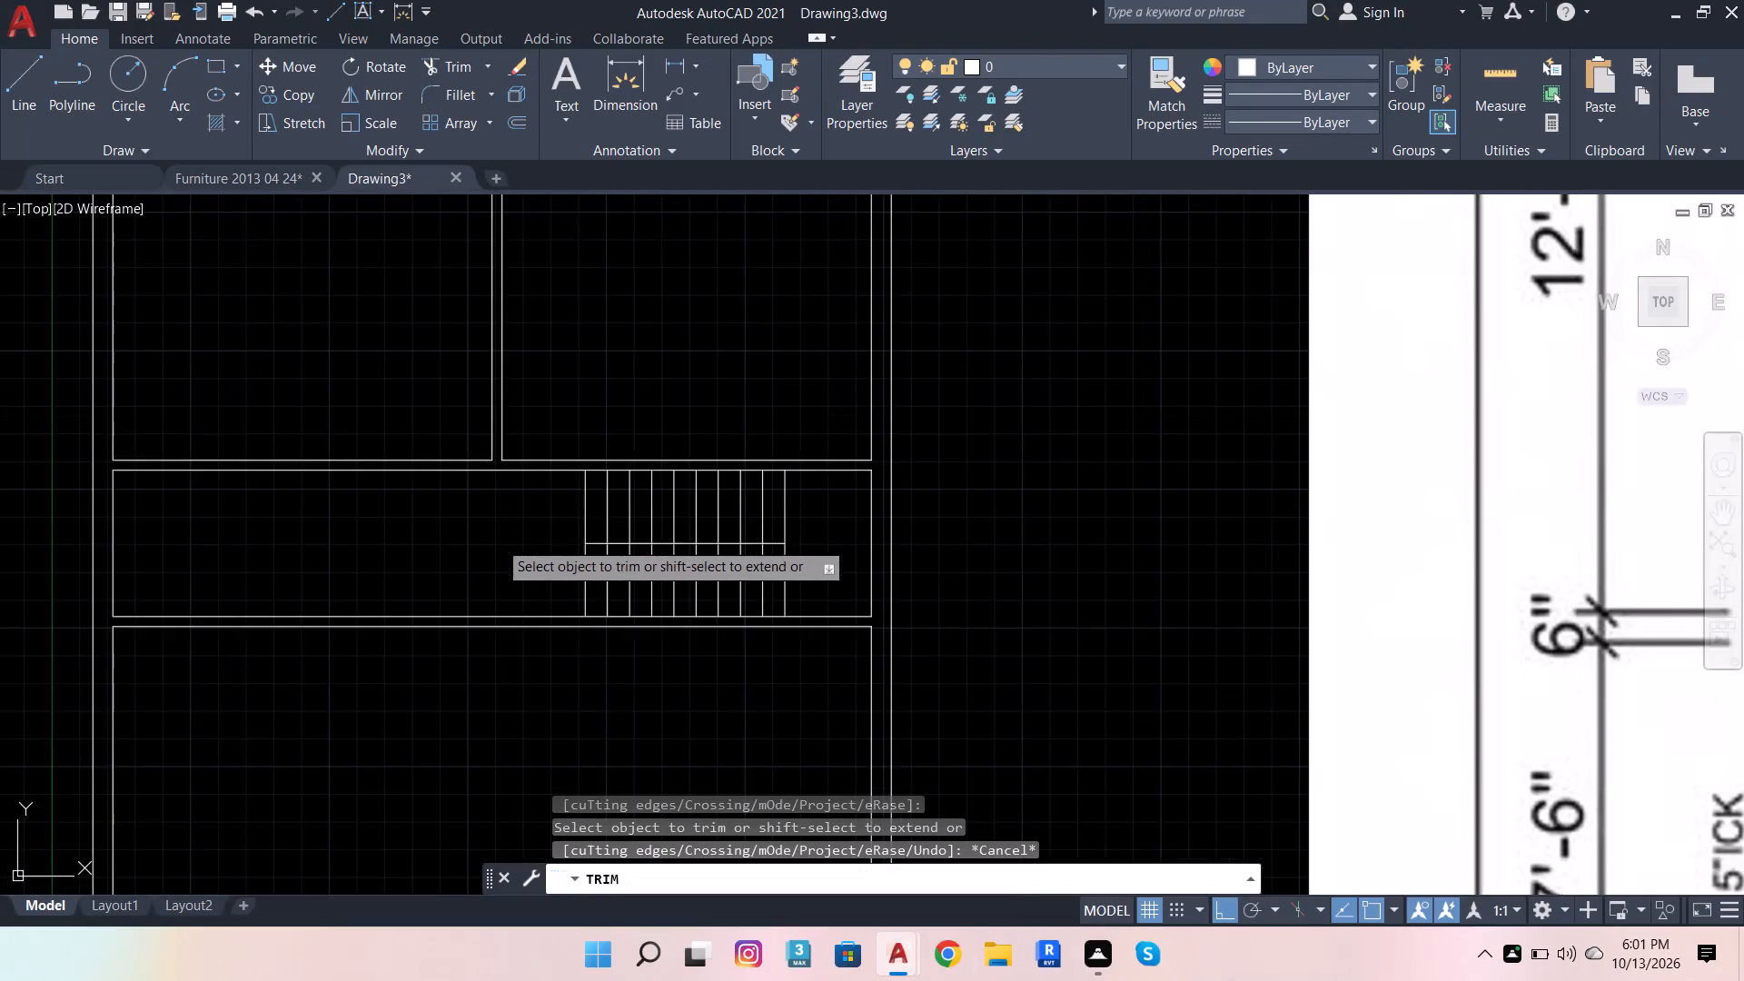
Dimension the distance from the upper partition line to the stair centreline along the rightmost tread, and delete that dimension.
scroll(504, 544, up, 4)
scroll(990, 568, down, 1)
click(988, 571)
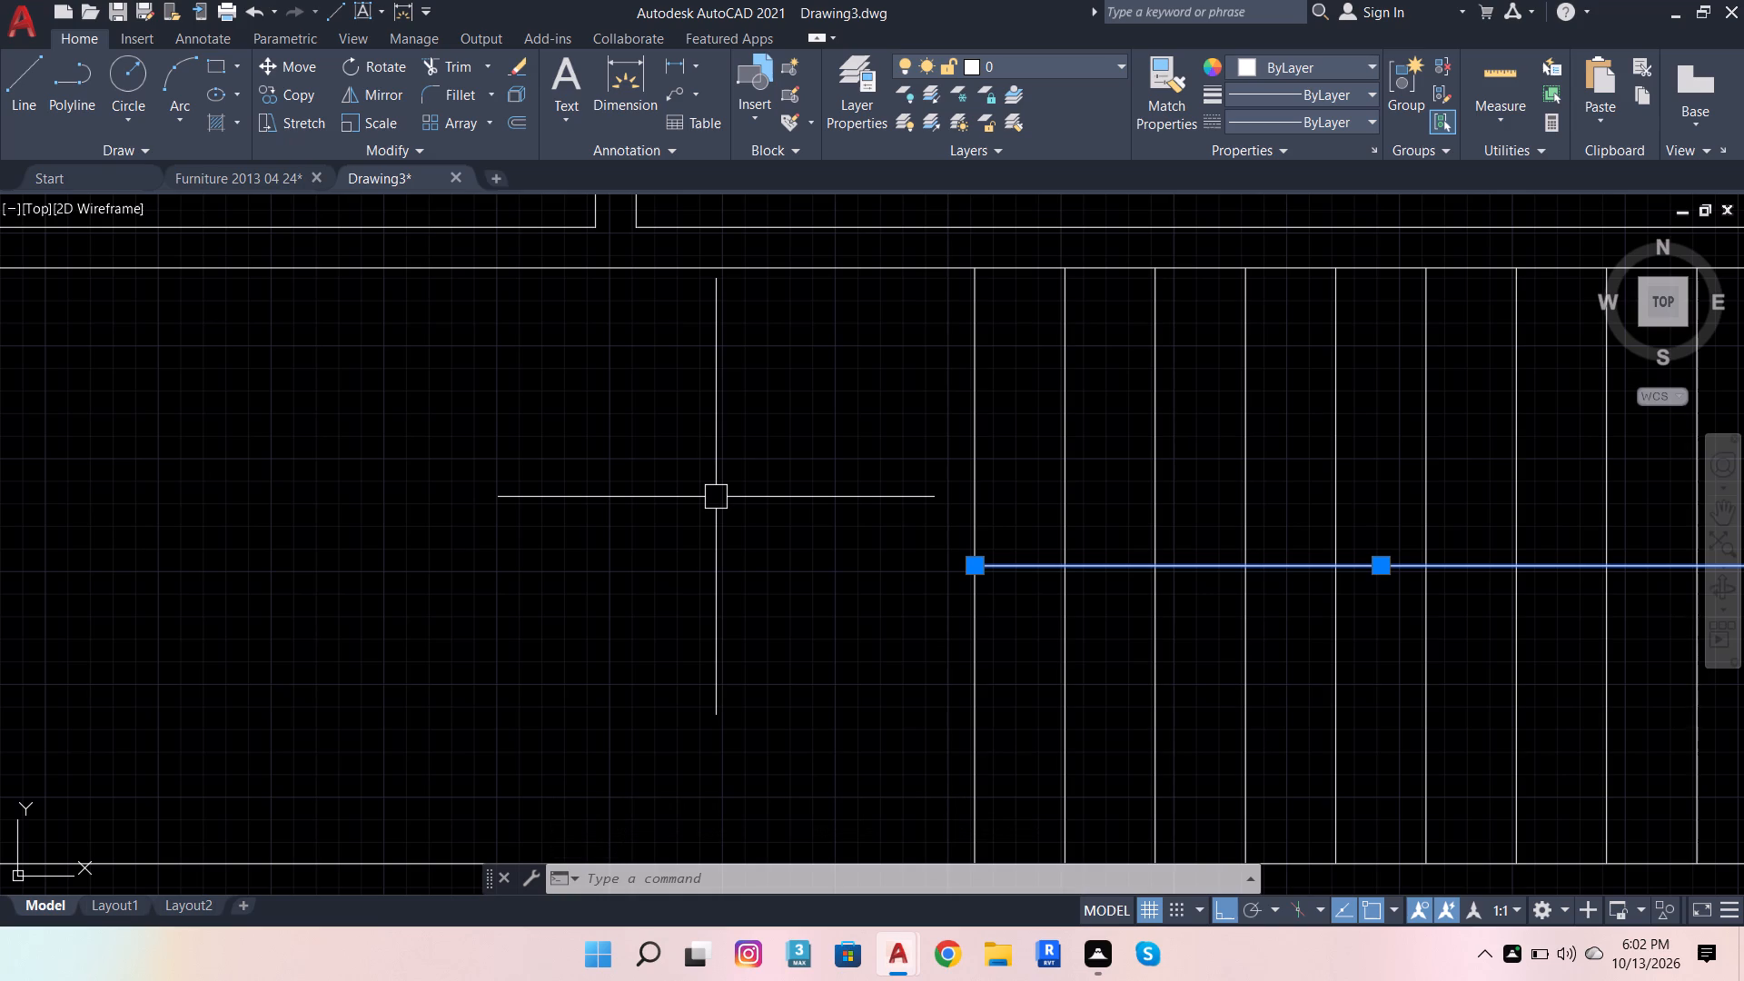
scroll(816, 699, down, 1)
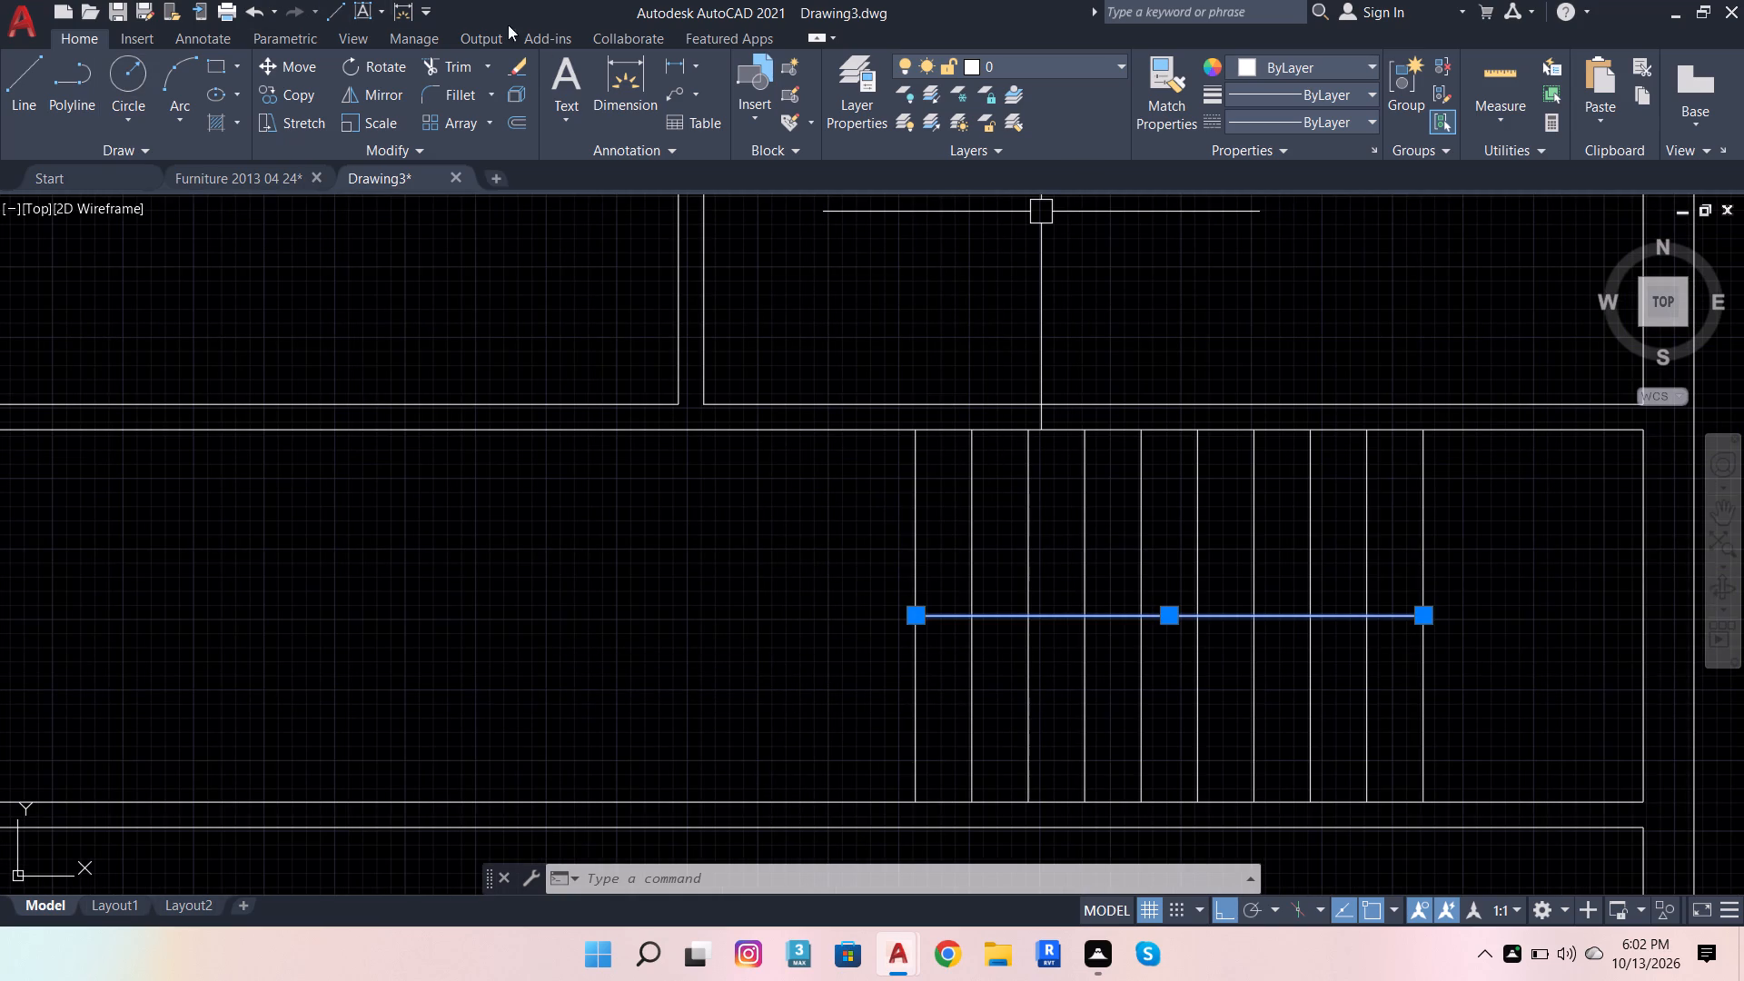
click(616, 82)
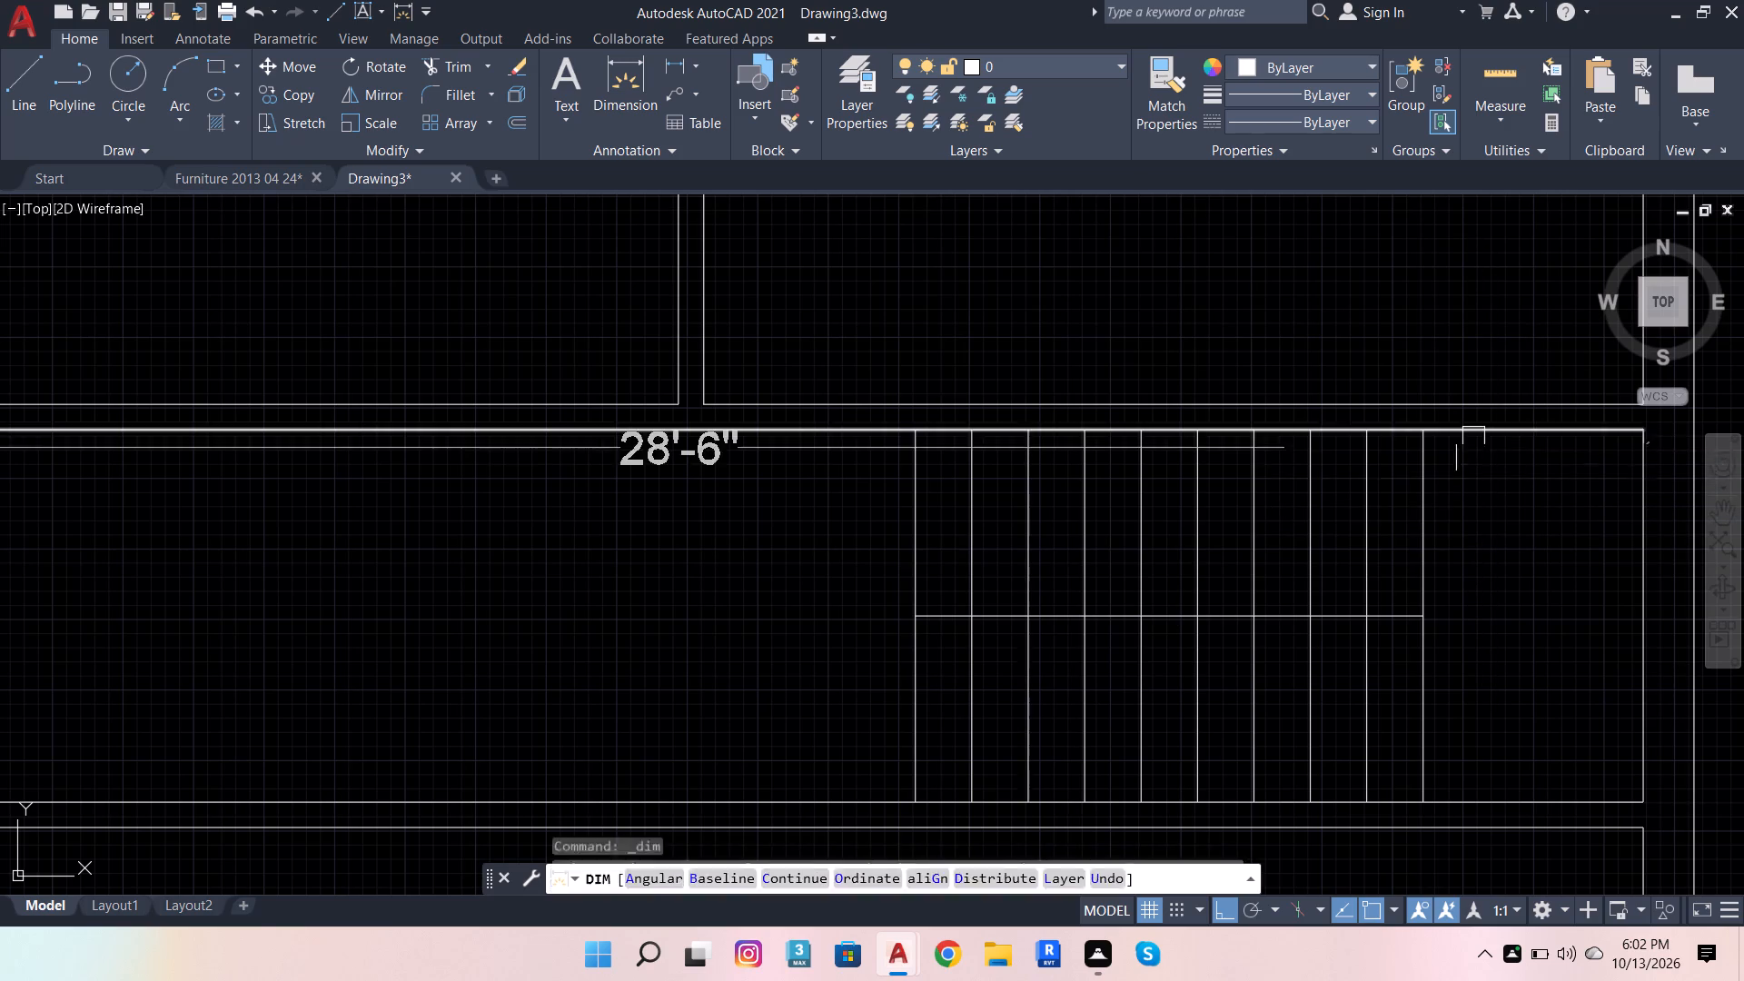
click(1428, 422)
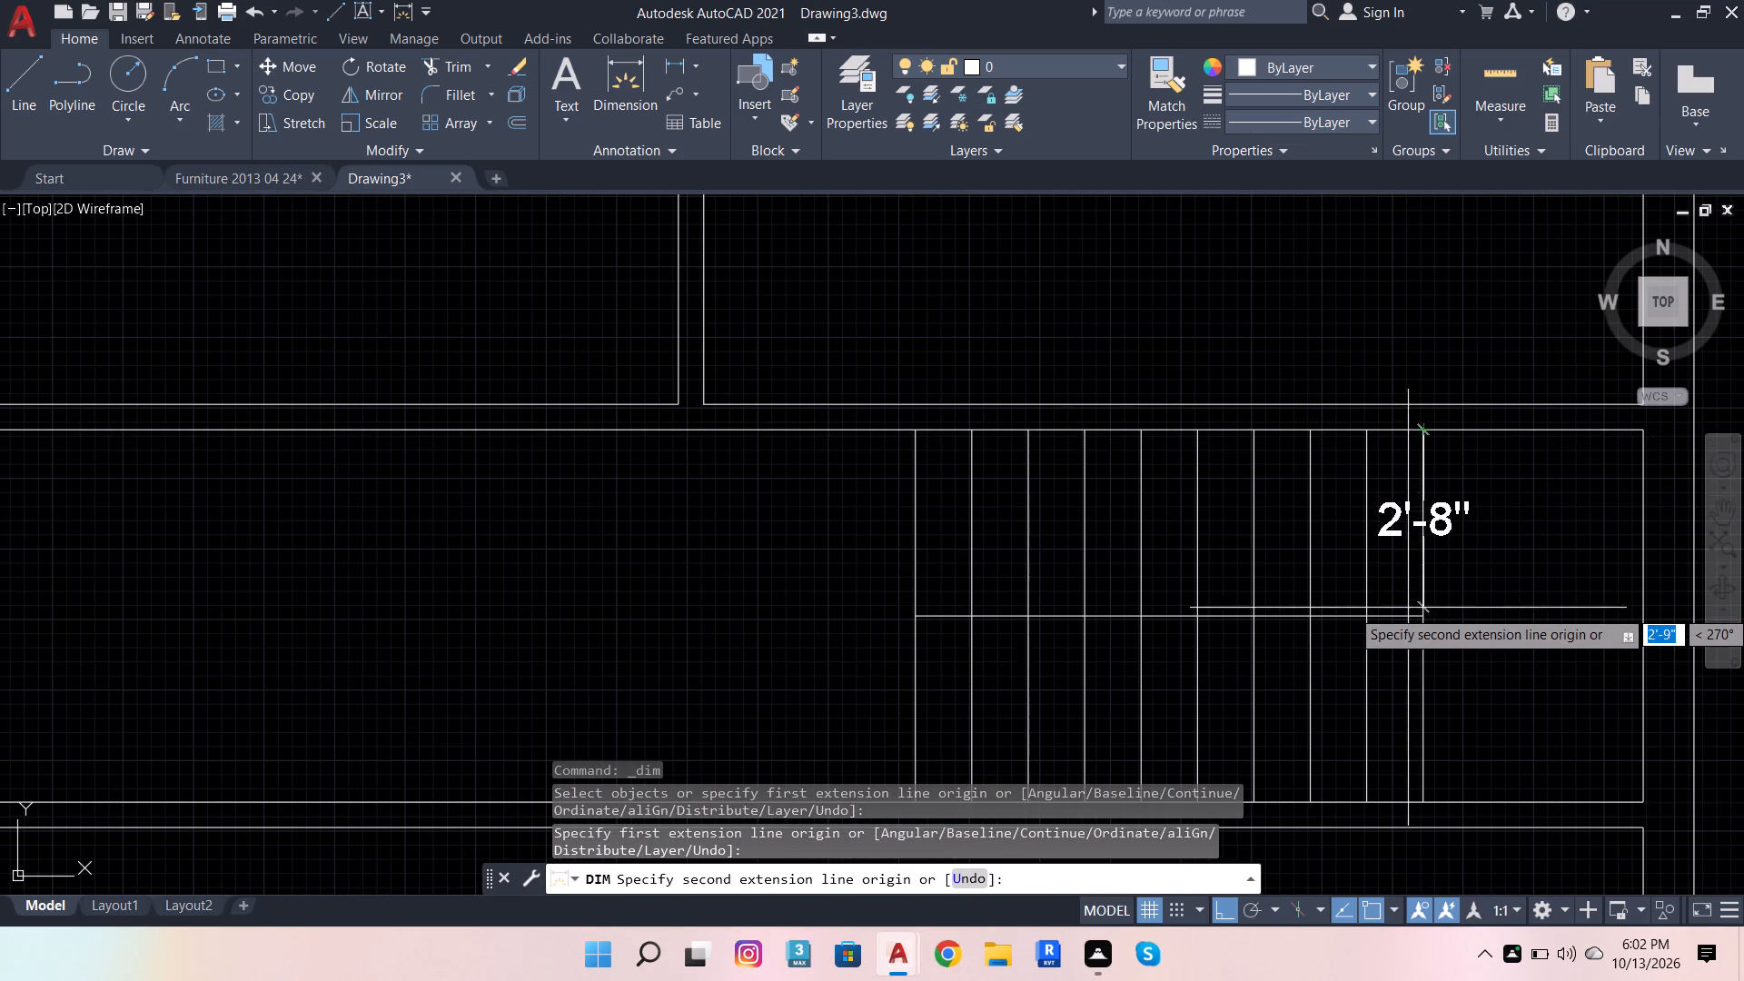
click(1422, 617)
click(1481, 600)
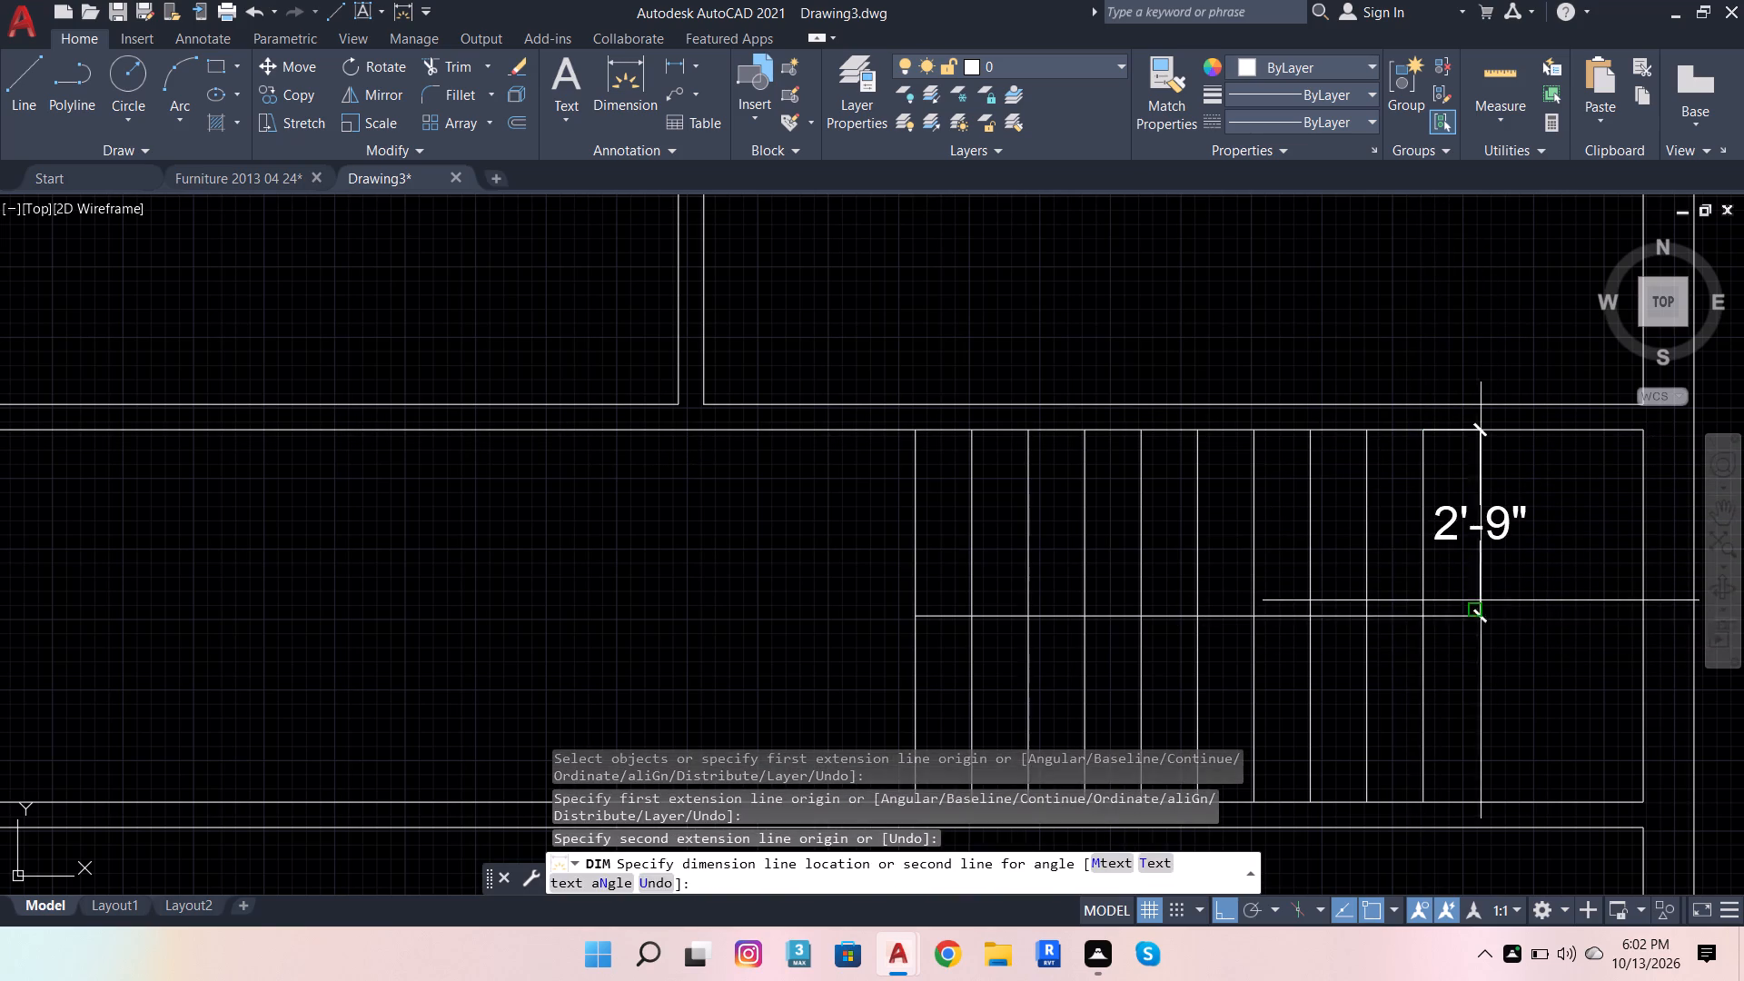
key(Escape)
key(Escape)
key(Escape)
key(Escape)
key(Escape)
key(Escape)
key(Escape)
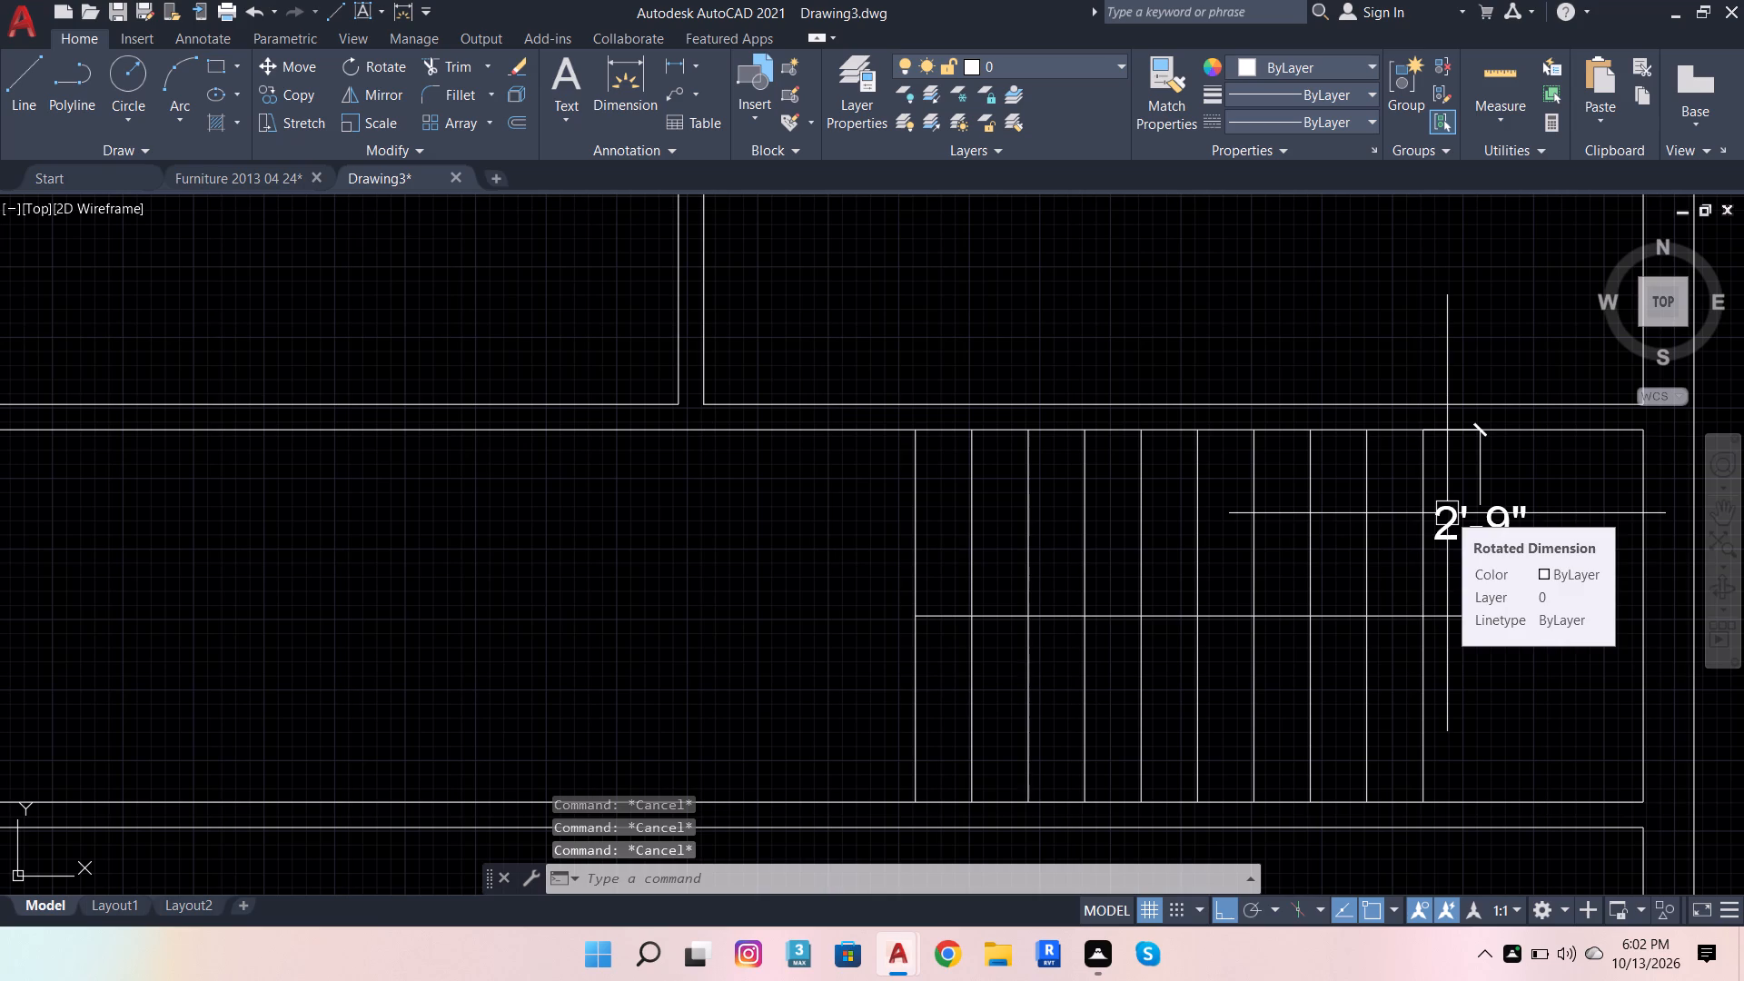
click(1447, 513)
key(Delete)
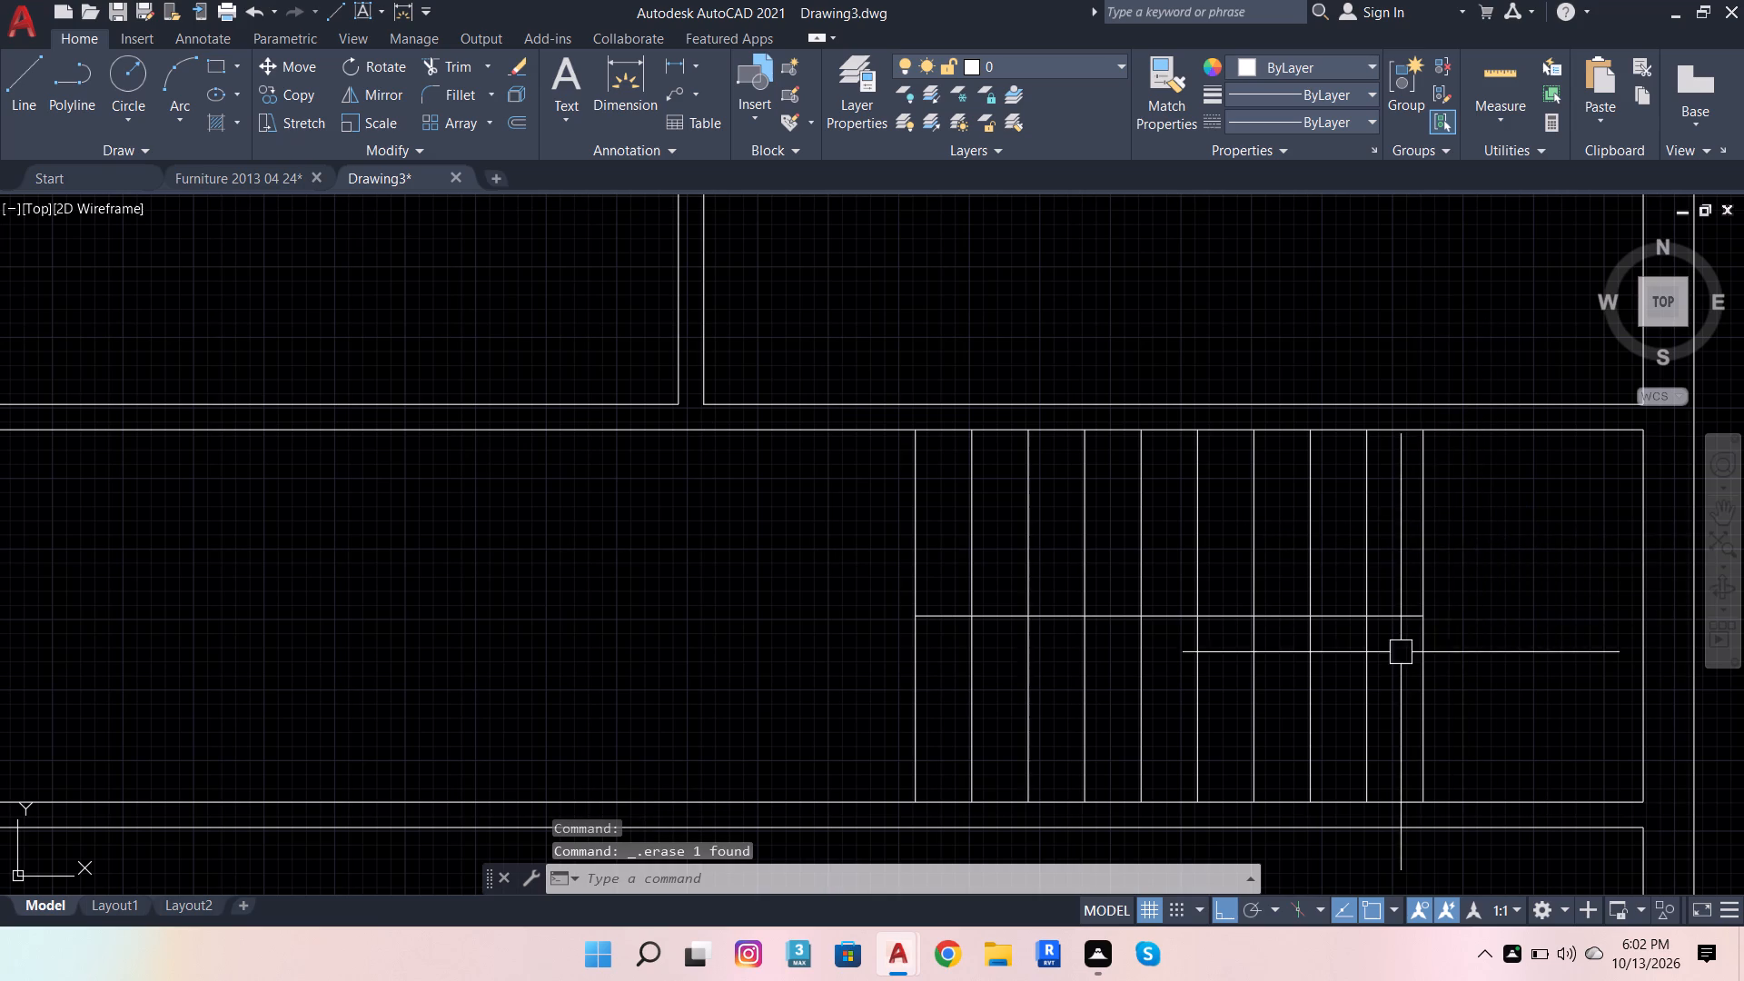
Offset the horizontal stair centreline 2" upward and 2" downward across the treads.
scroll(1413, 590, up, 1)
click(1416, 631)
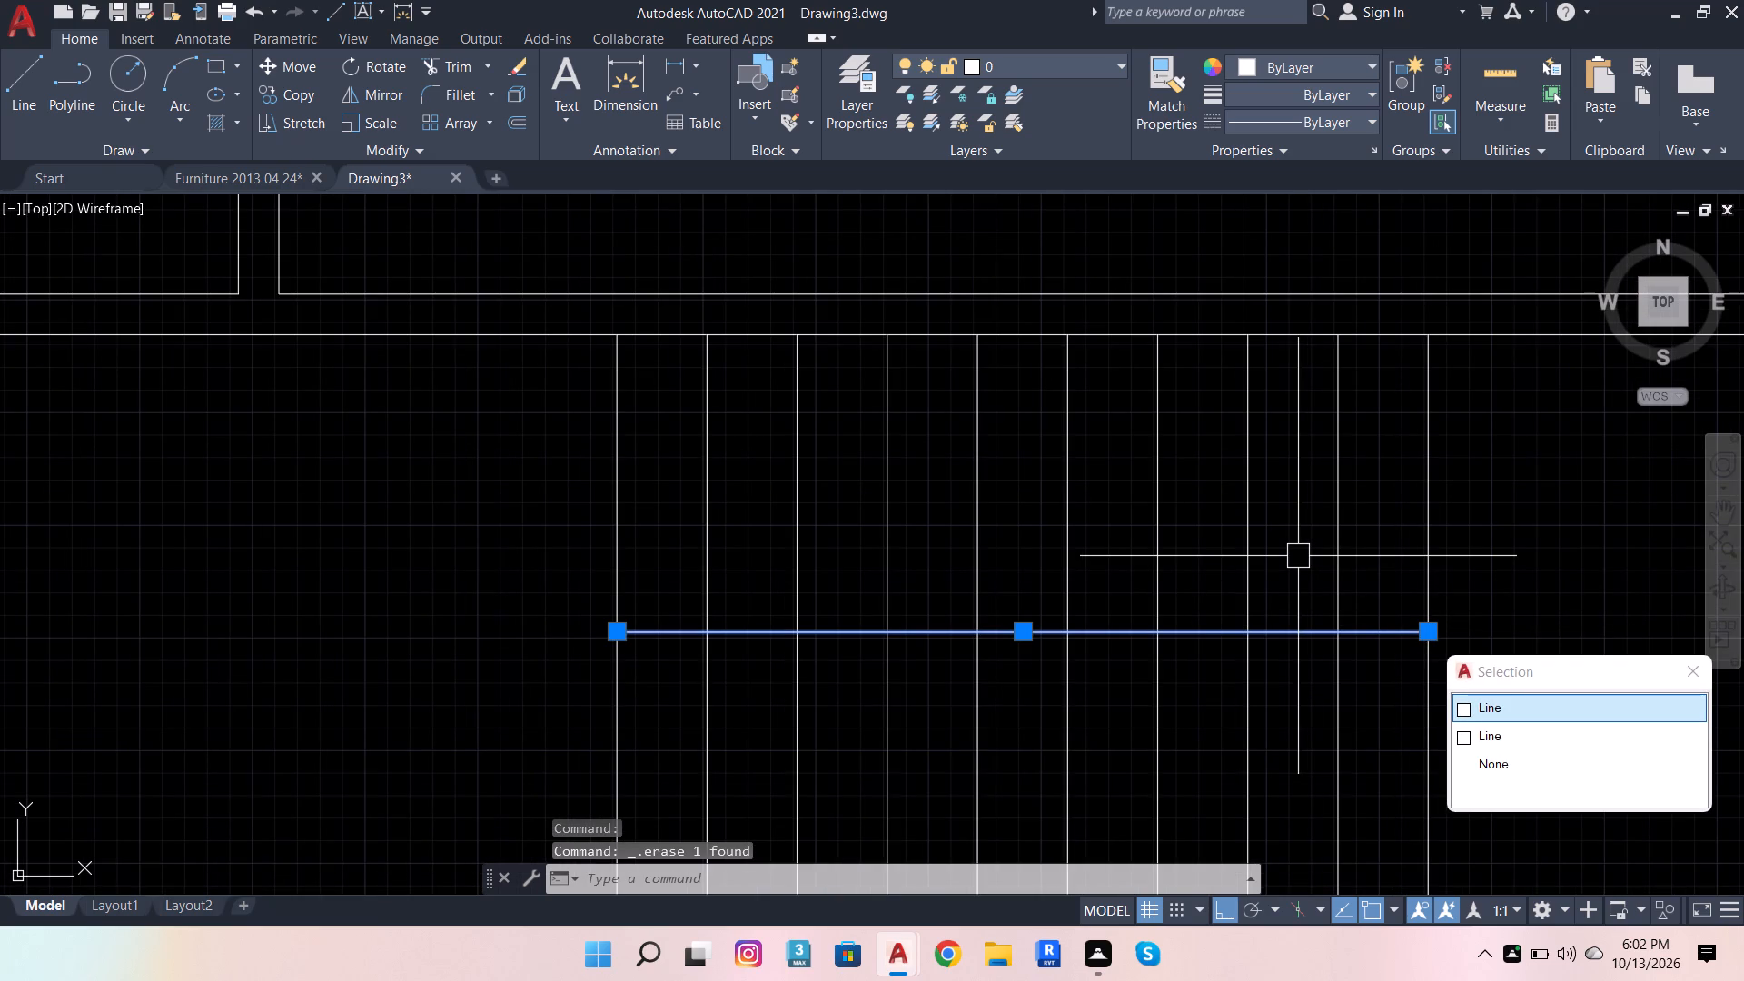
key(o)
key(Return)
click(1373, 594)
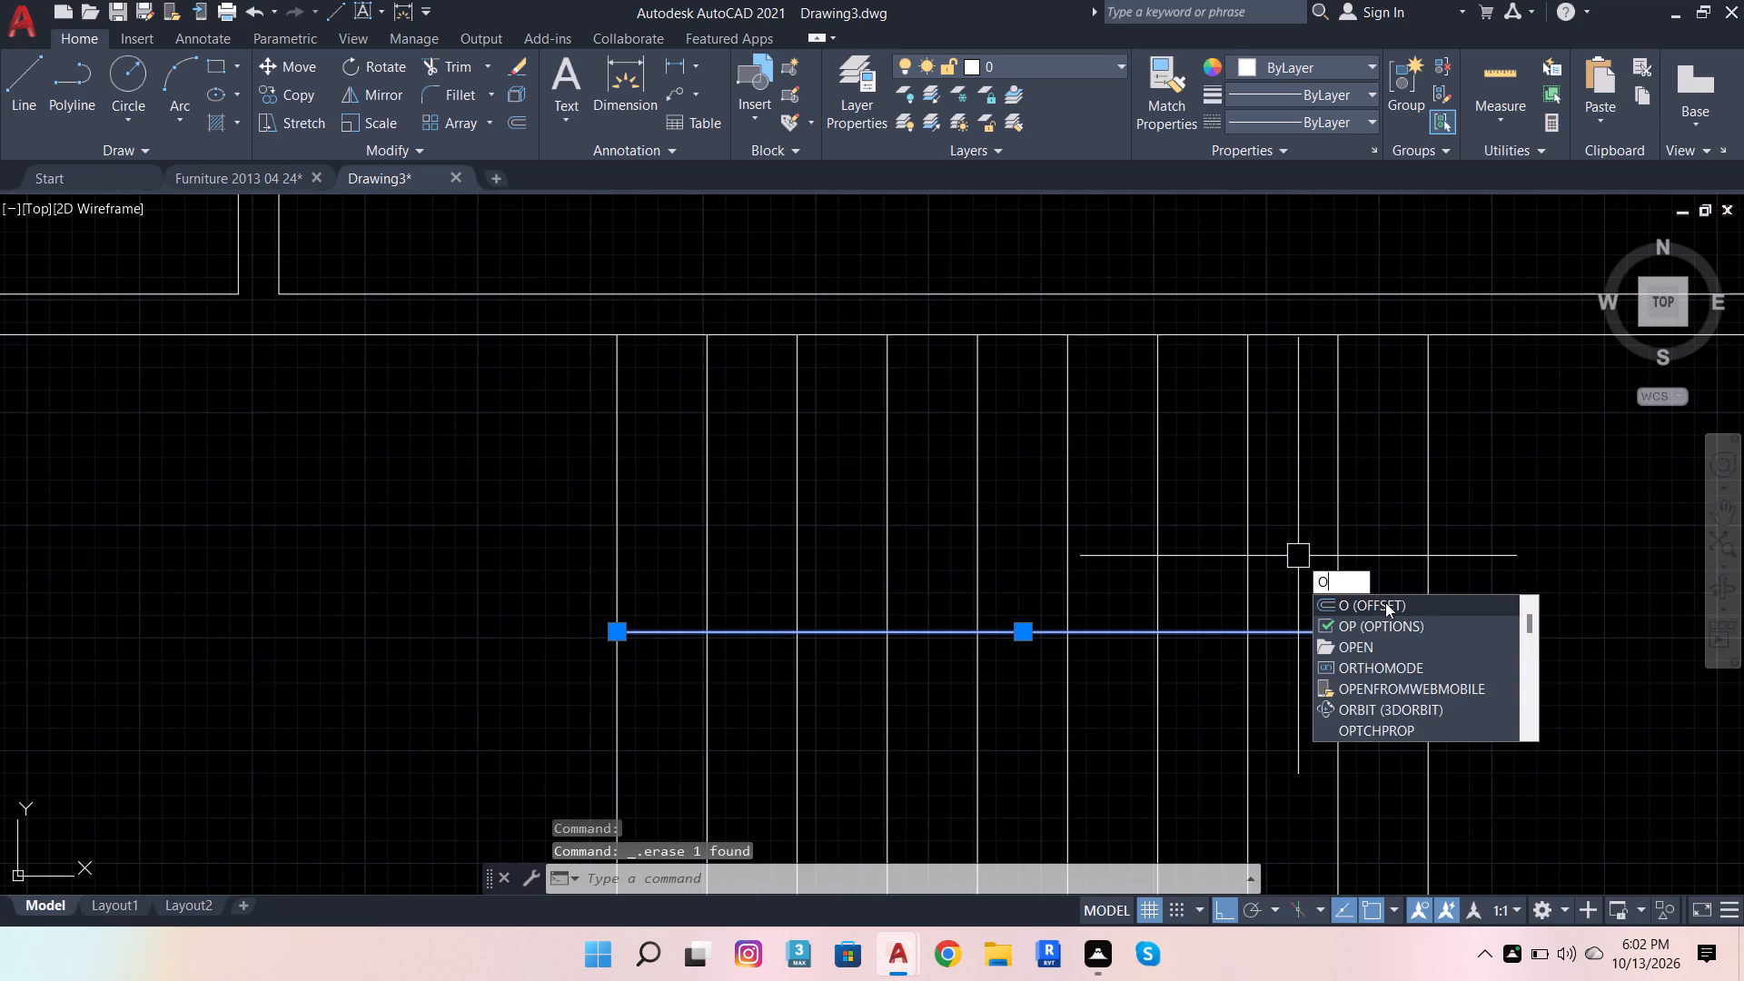
click(1385, 602)
click(1429, 631)
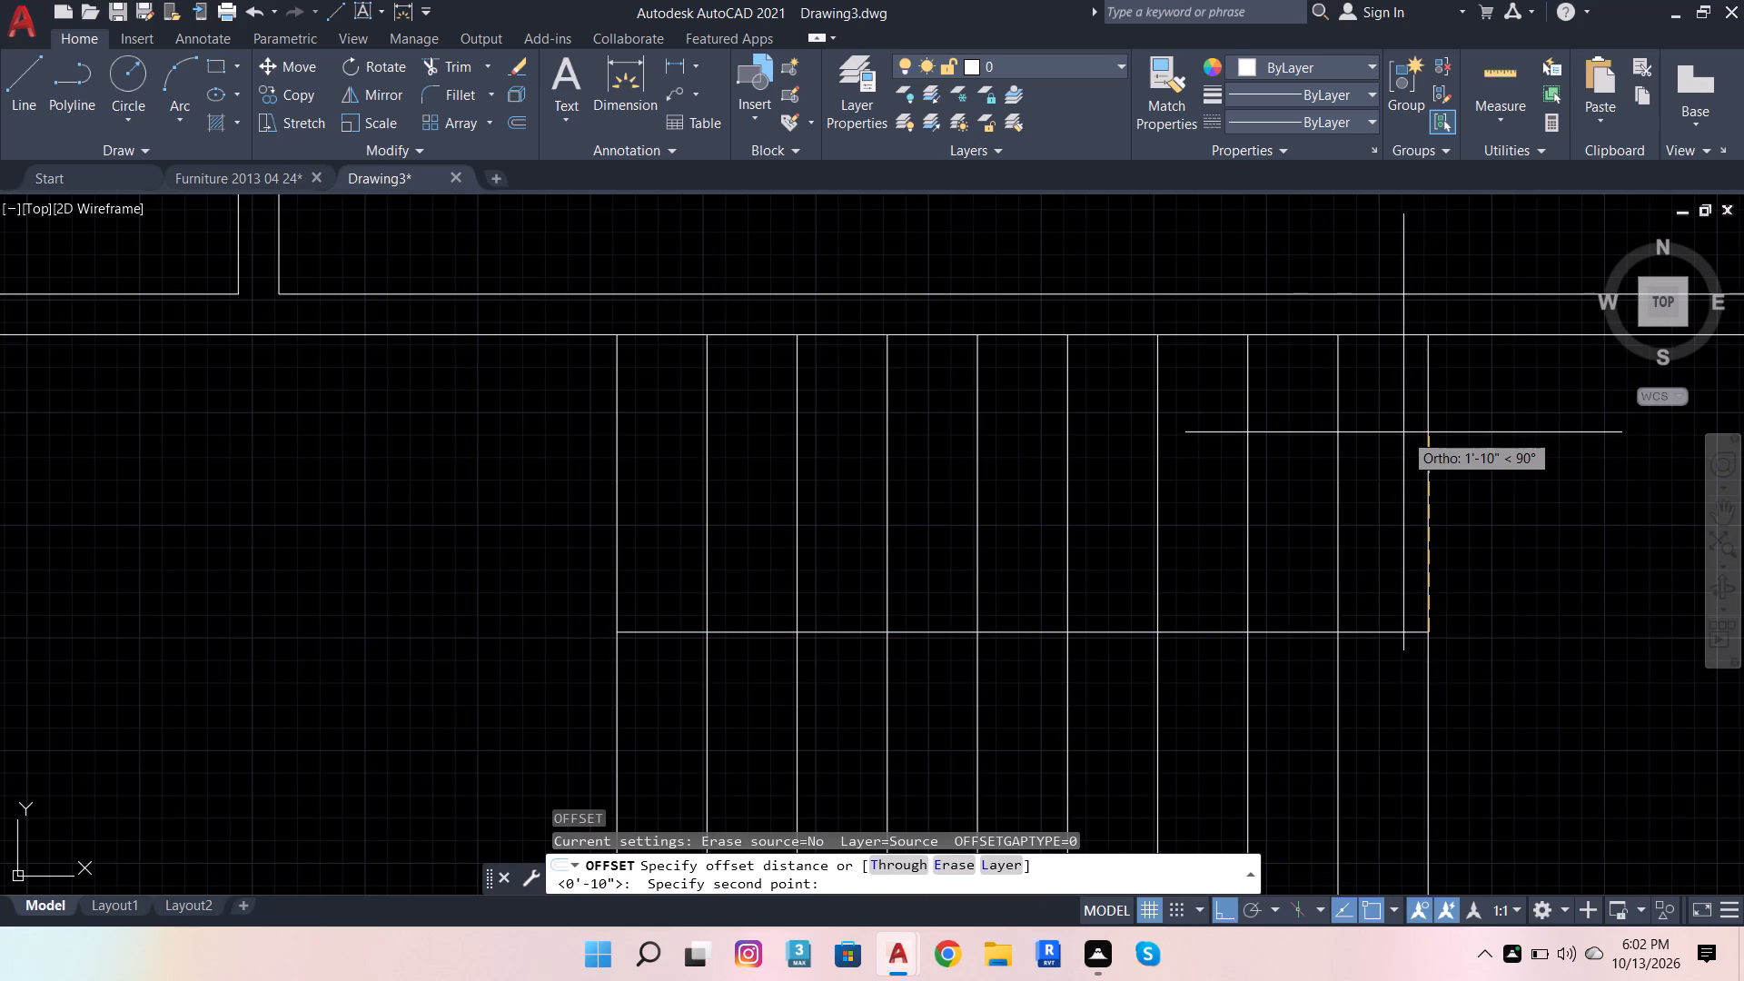
key(2)
key(Return)
click(1403, 432)
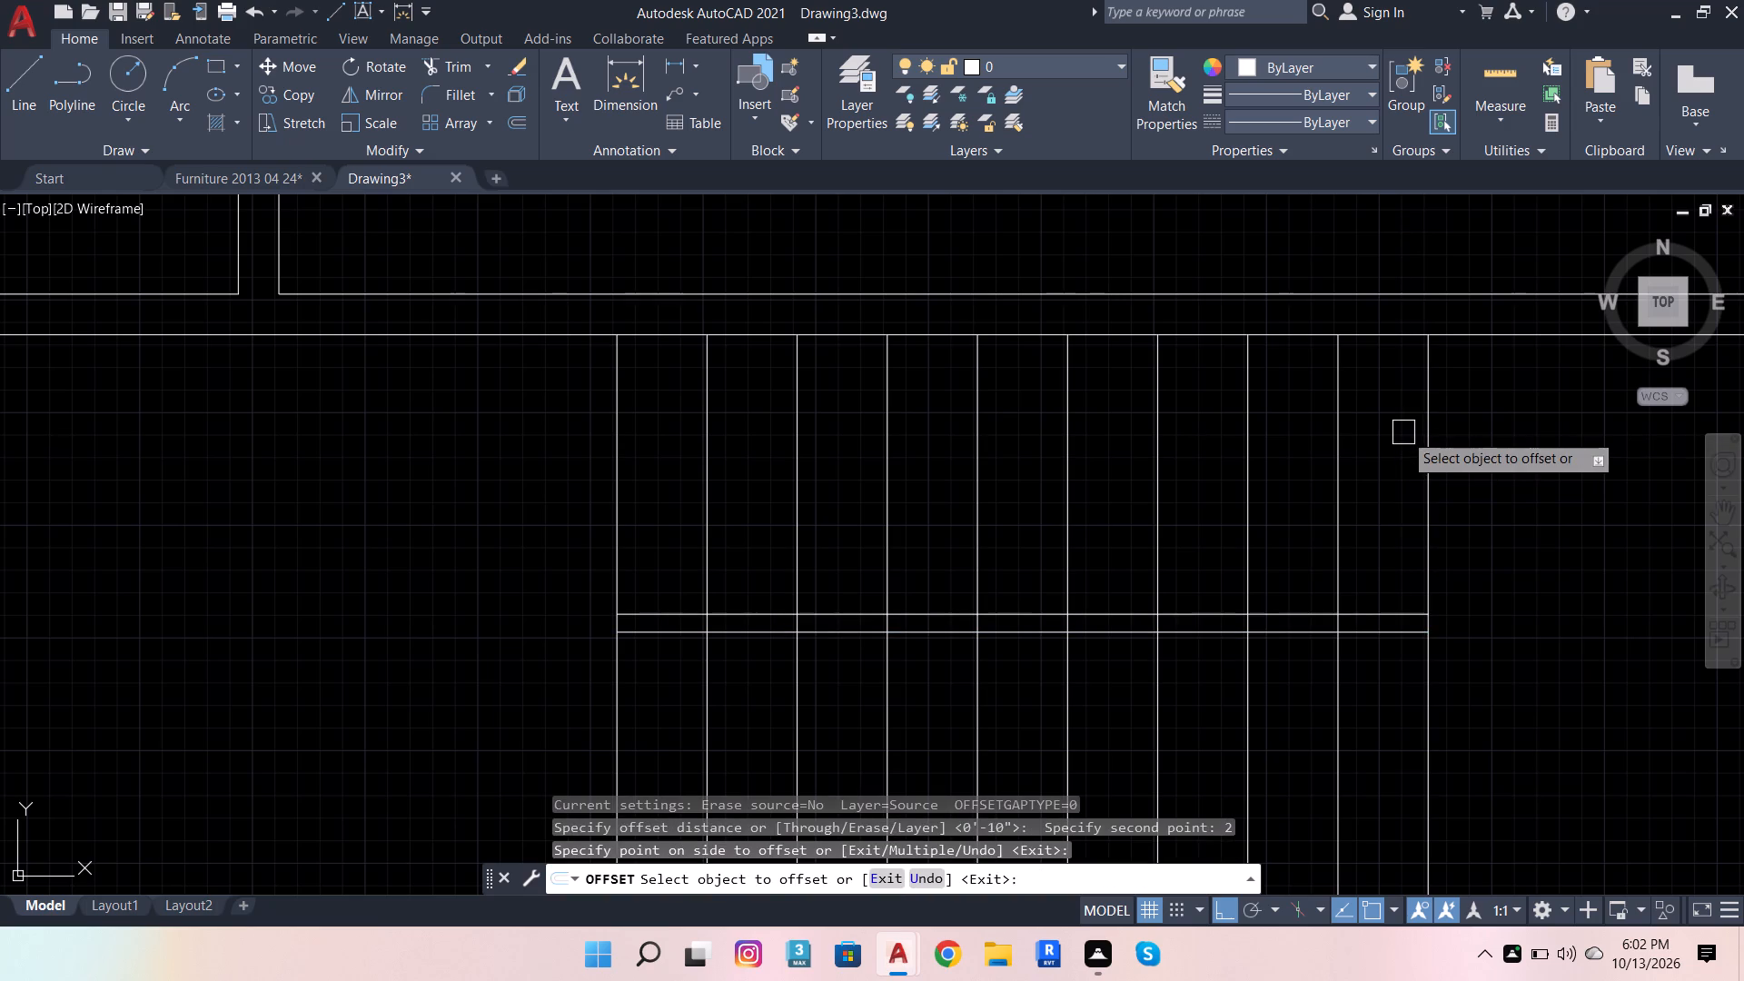
click(1320, 642)
click(1296, 714)
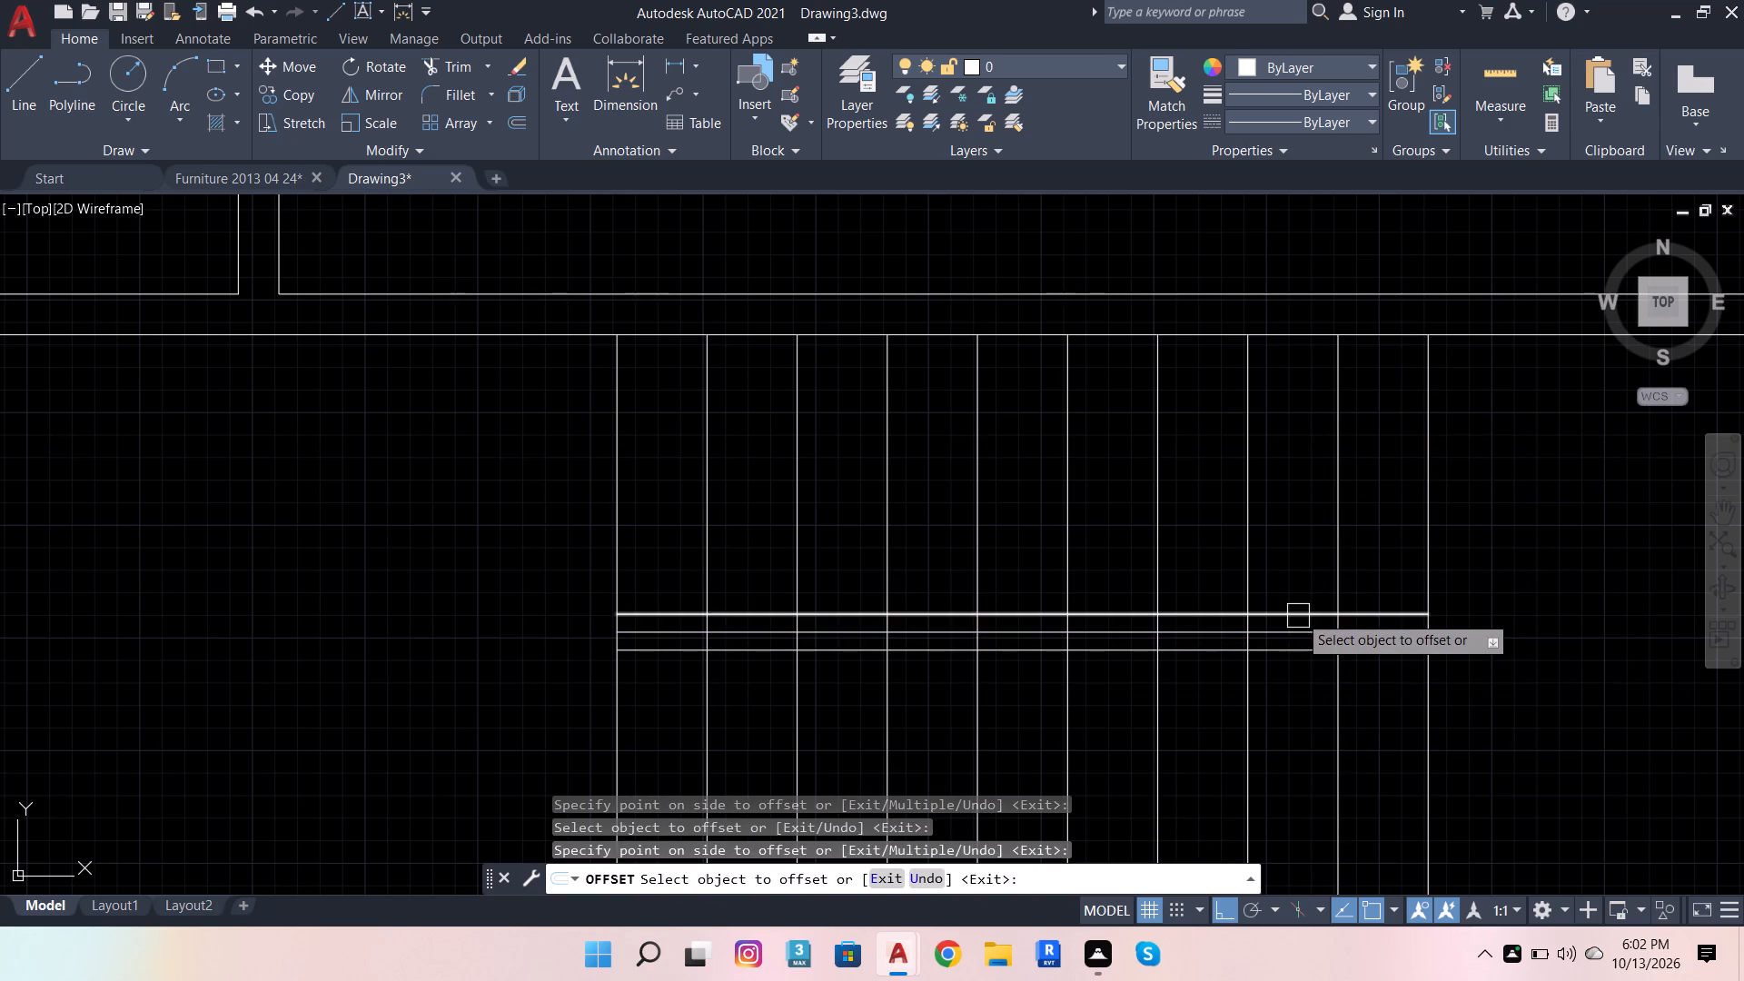
key(Escape)
key(Escape)
Delete the original stair centreline between the two offset lines.
scroll(1288, 628, up, 2)
click(1286, 637)
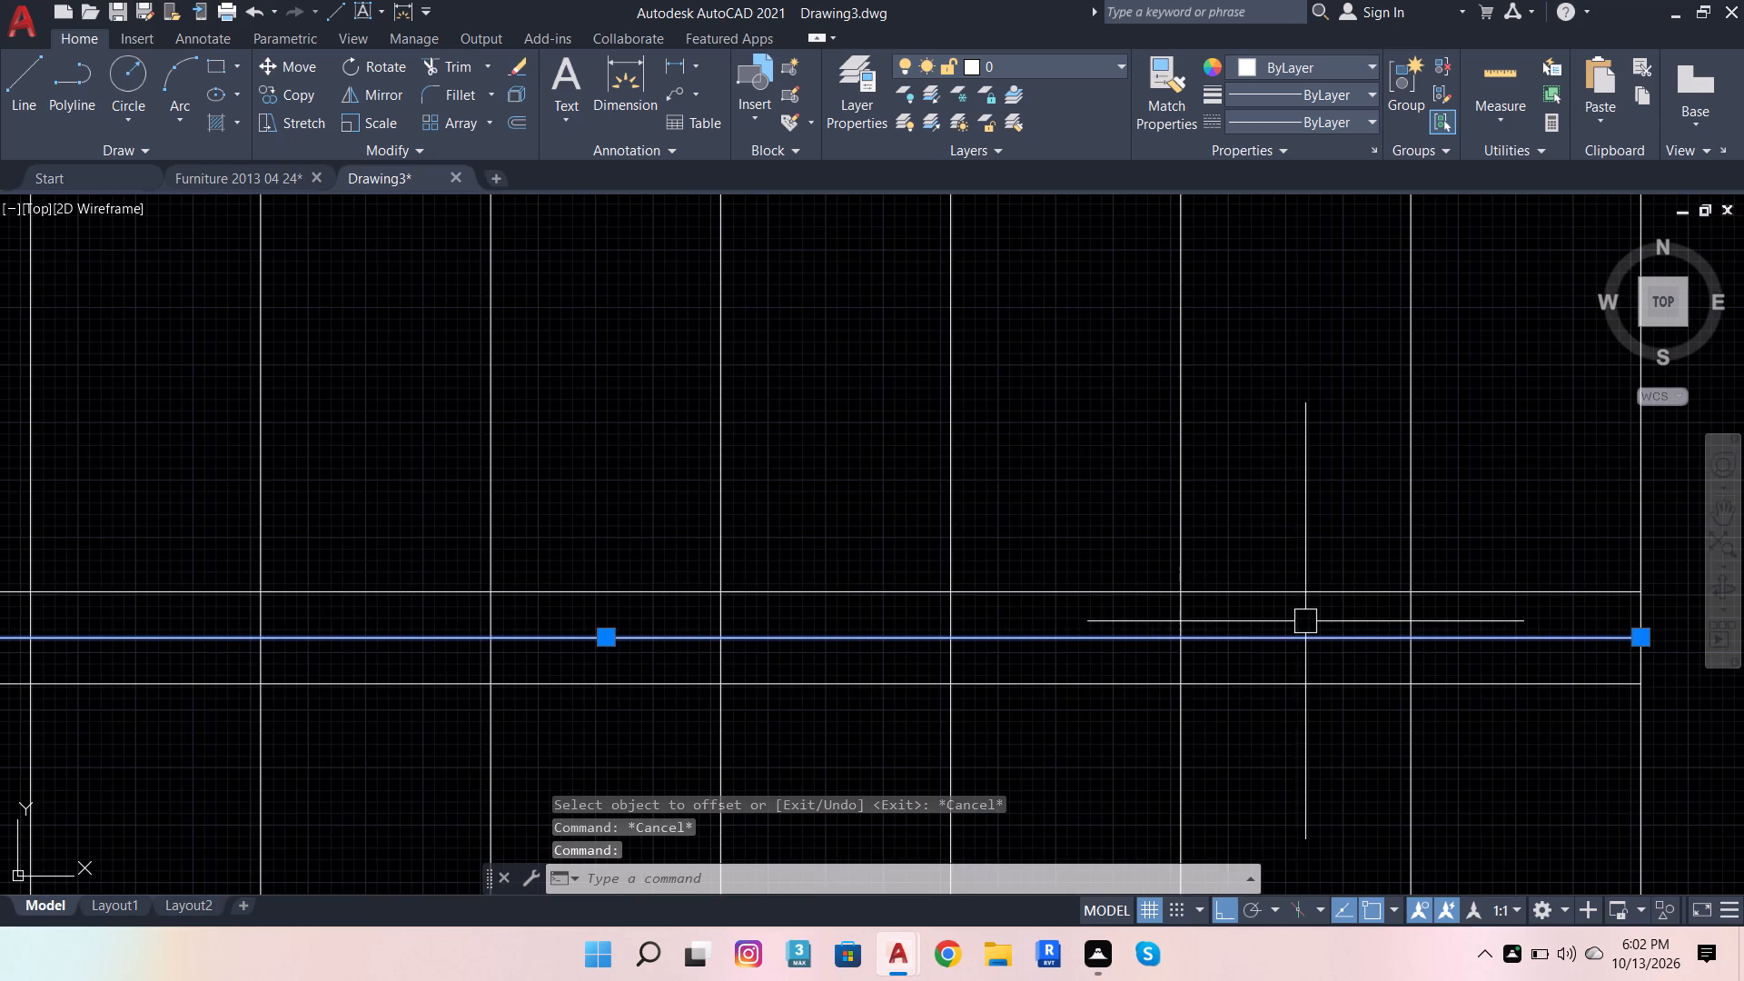
key(Delete)
Trim the tread lines between the two horizontal stair lines, from the leftmost tread up to but excluding the rightmost one.
scroll(793, 635, down, 1)
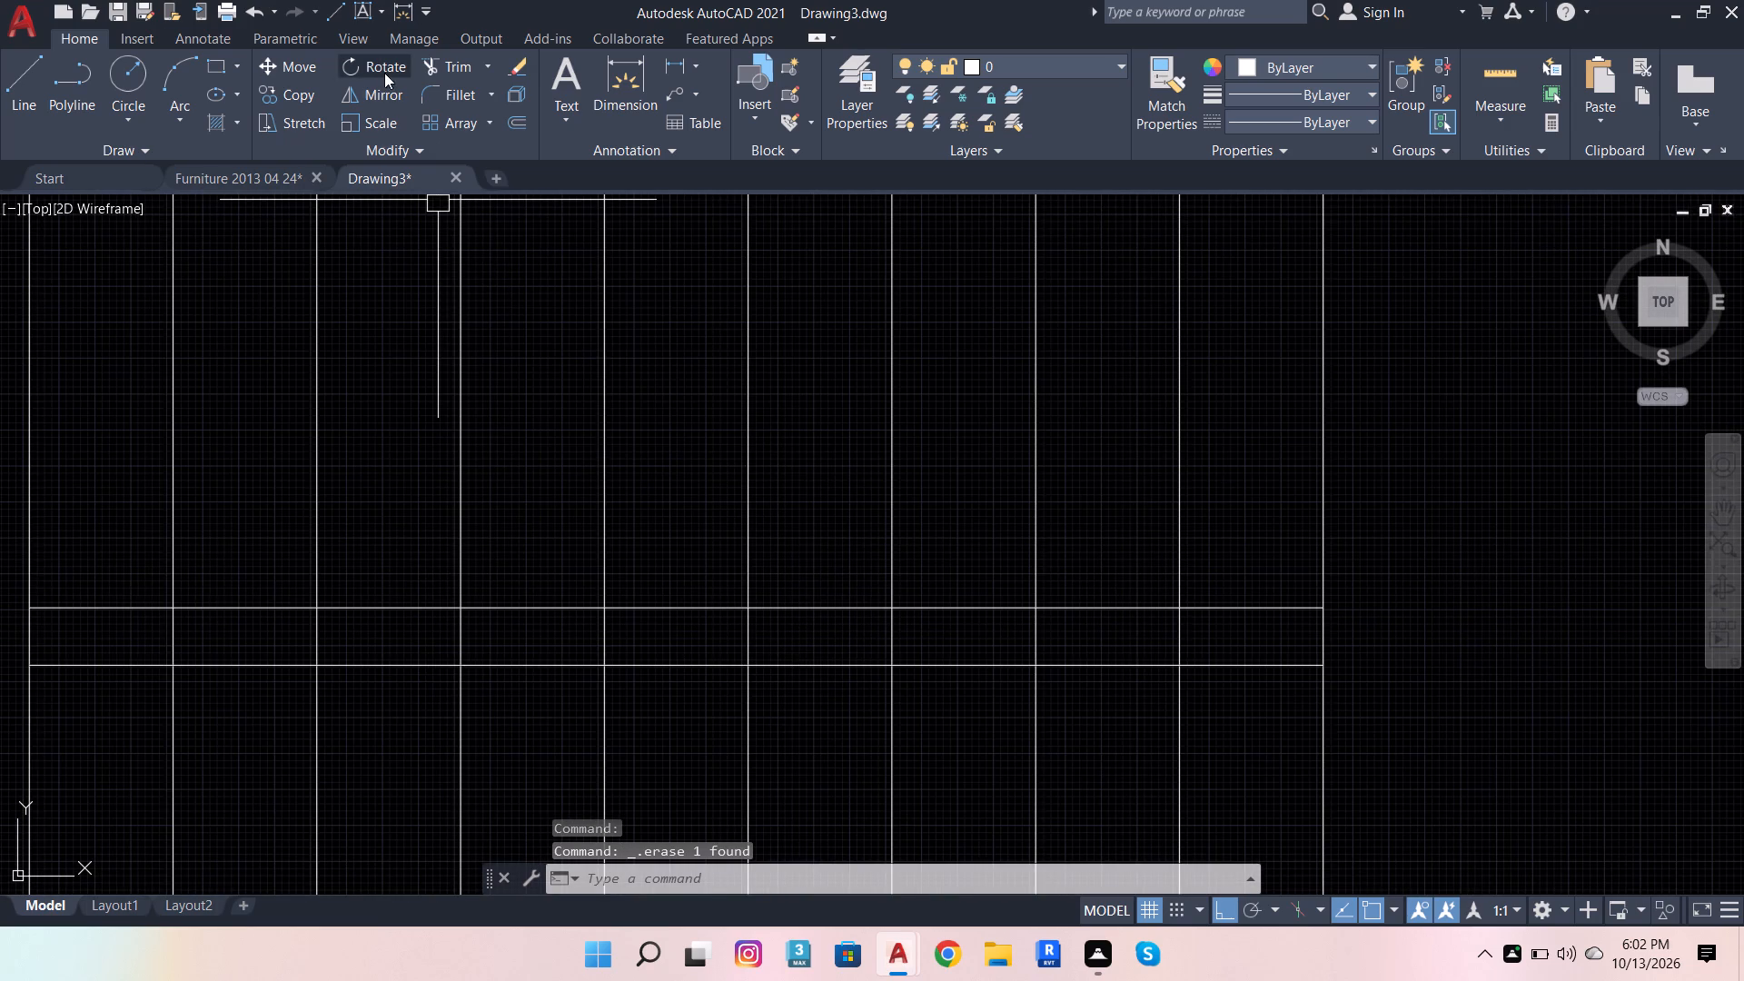
click(451, 63)
scroll(788, 302, down, 3)
scroll(614, 410, up, 4)
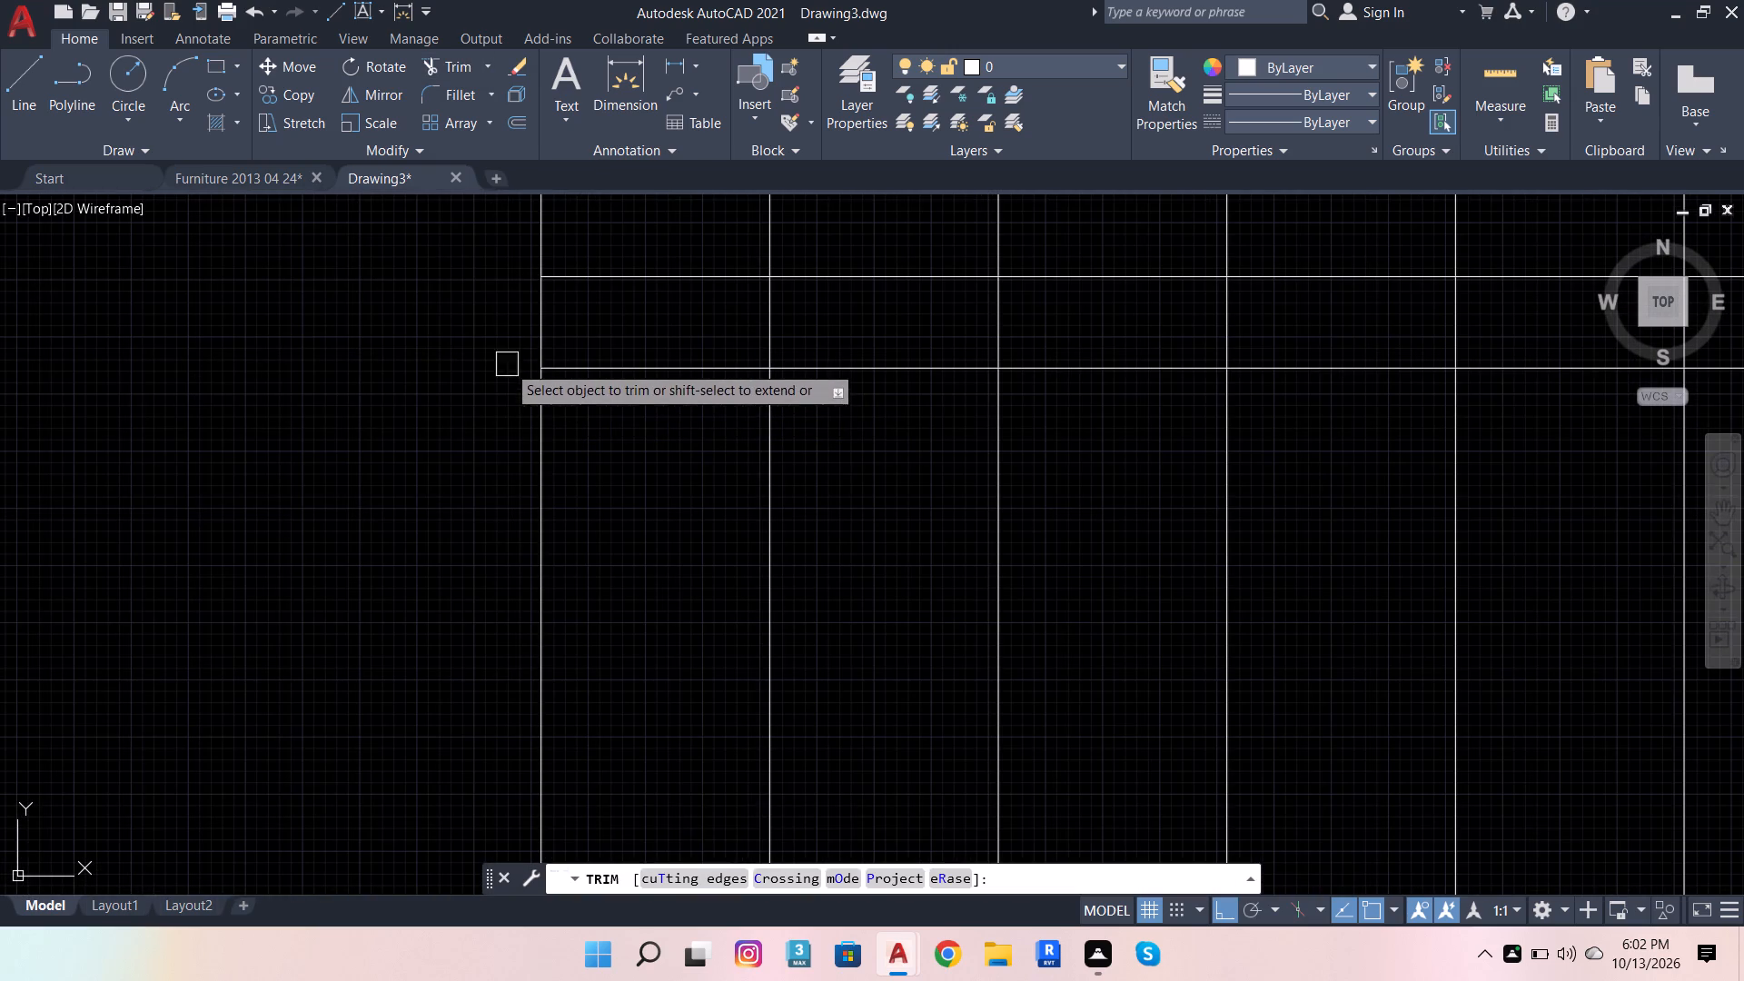
click(504, 361)
scroll(606, 319, down, 2)
click(682, 319)
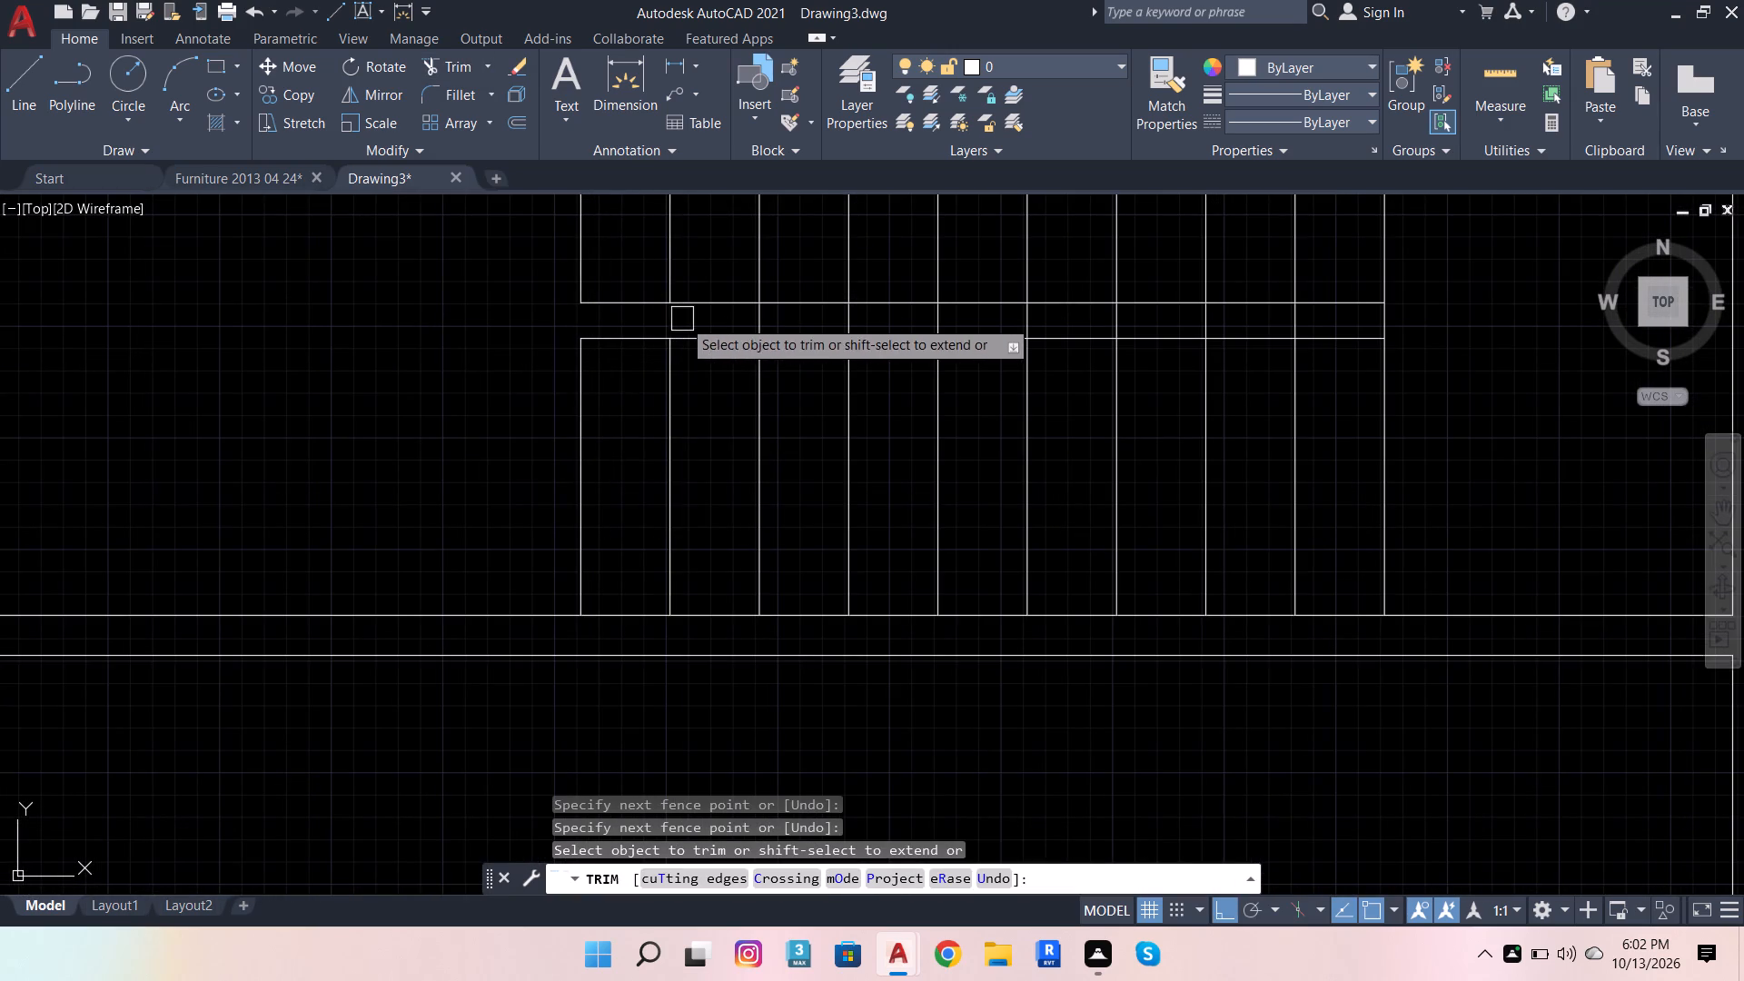
scroll(611, 345, down, 2)
scroll(674, 342, up, 3)
click(622, 316)
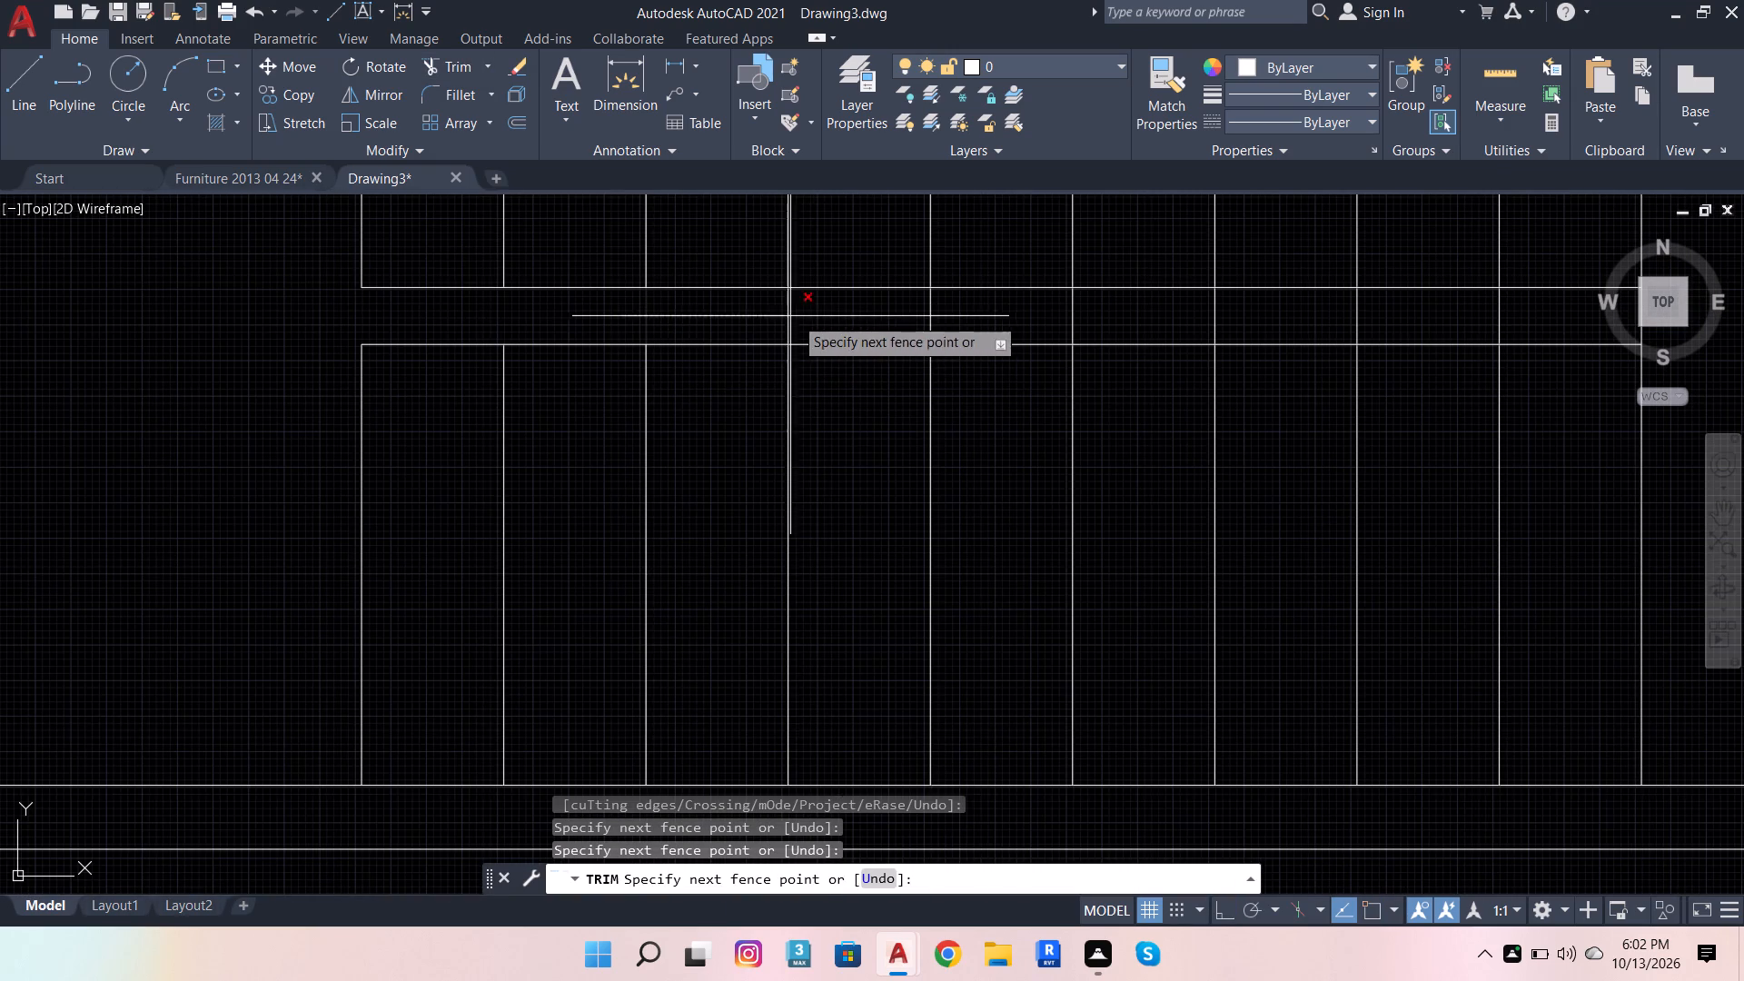
click(1521, 318)
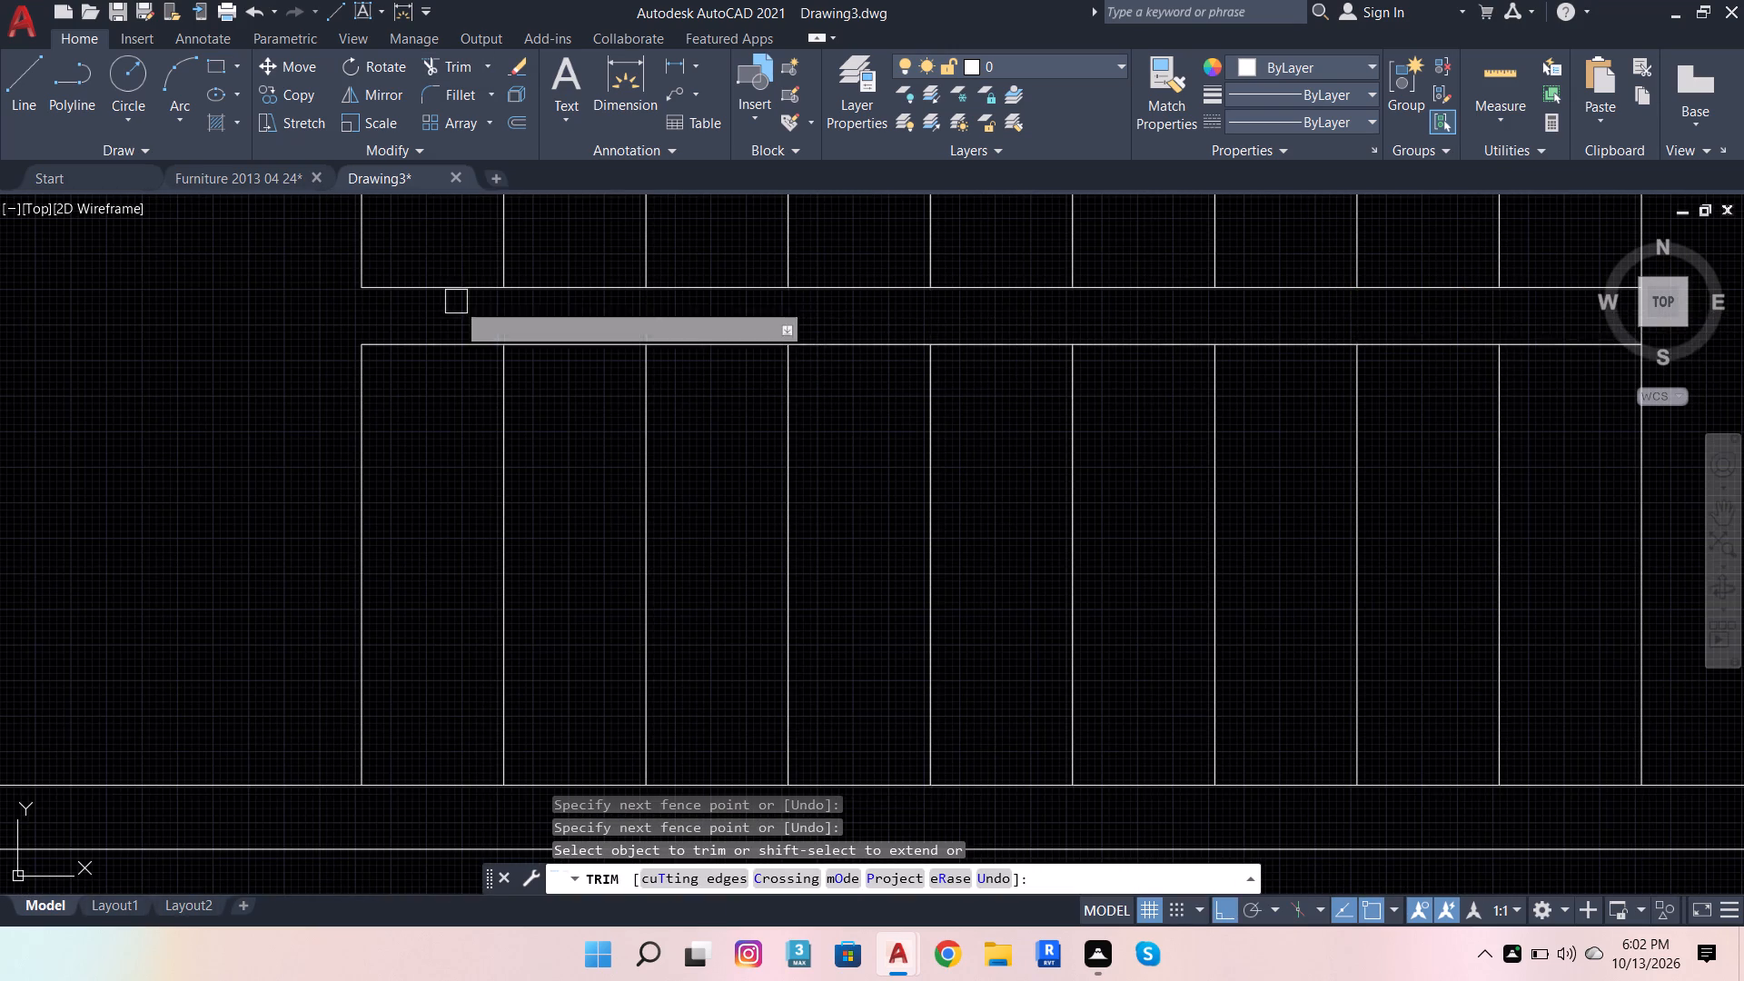
scroll(456, 302, down, 3)
scroll(1000, 466, down, 1)
scroll(831, 393, up, 3)
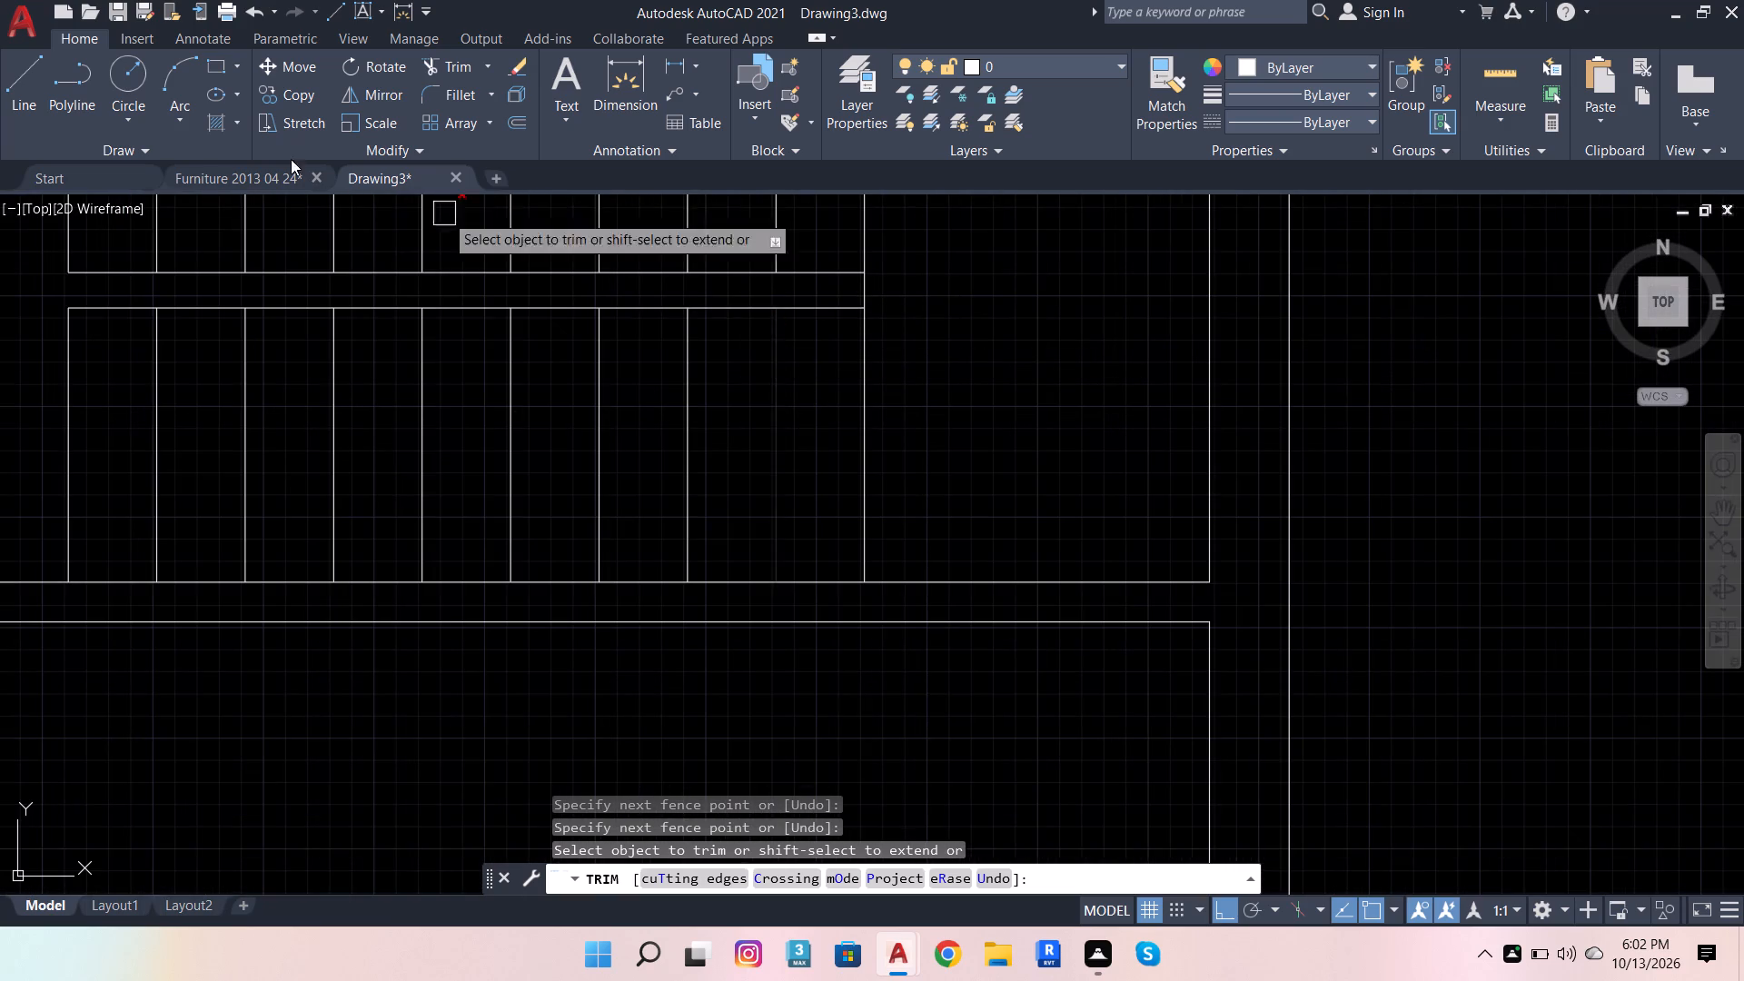
key(Escape)
Draw two crossing diagonal lines corner to corner in the narrow gap between the upper and lower stair flights.
click(19, 92)
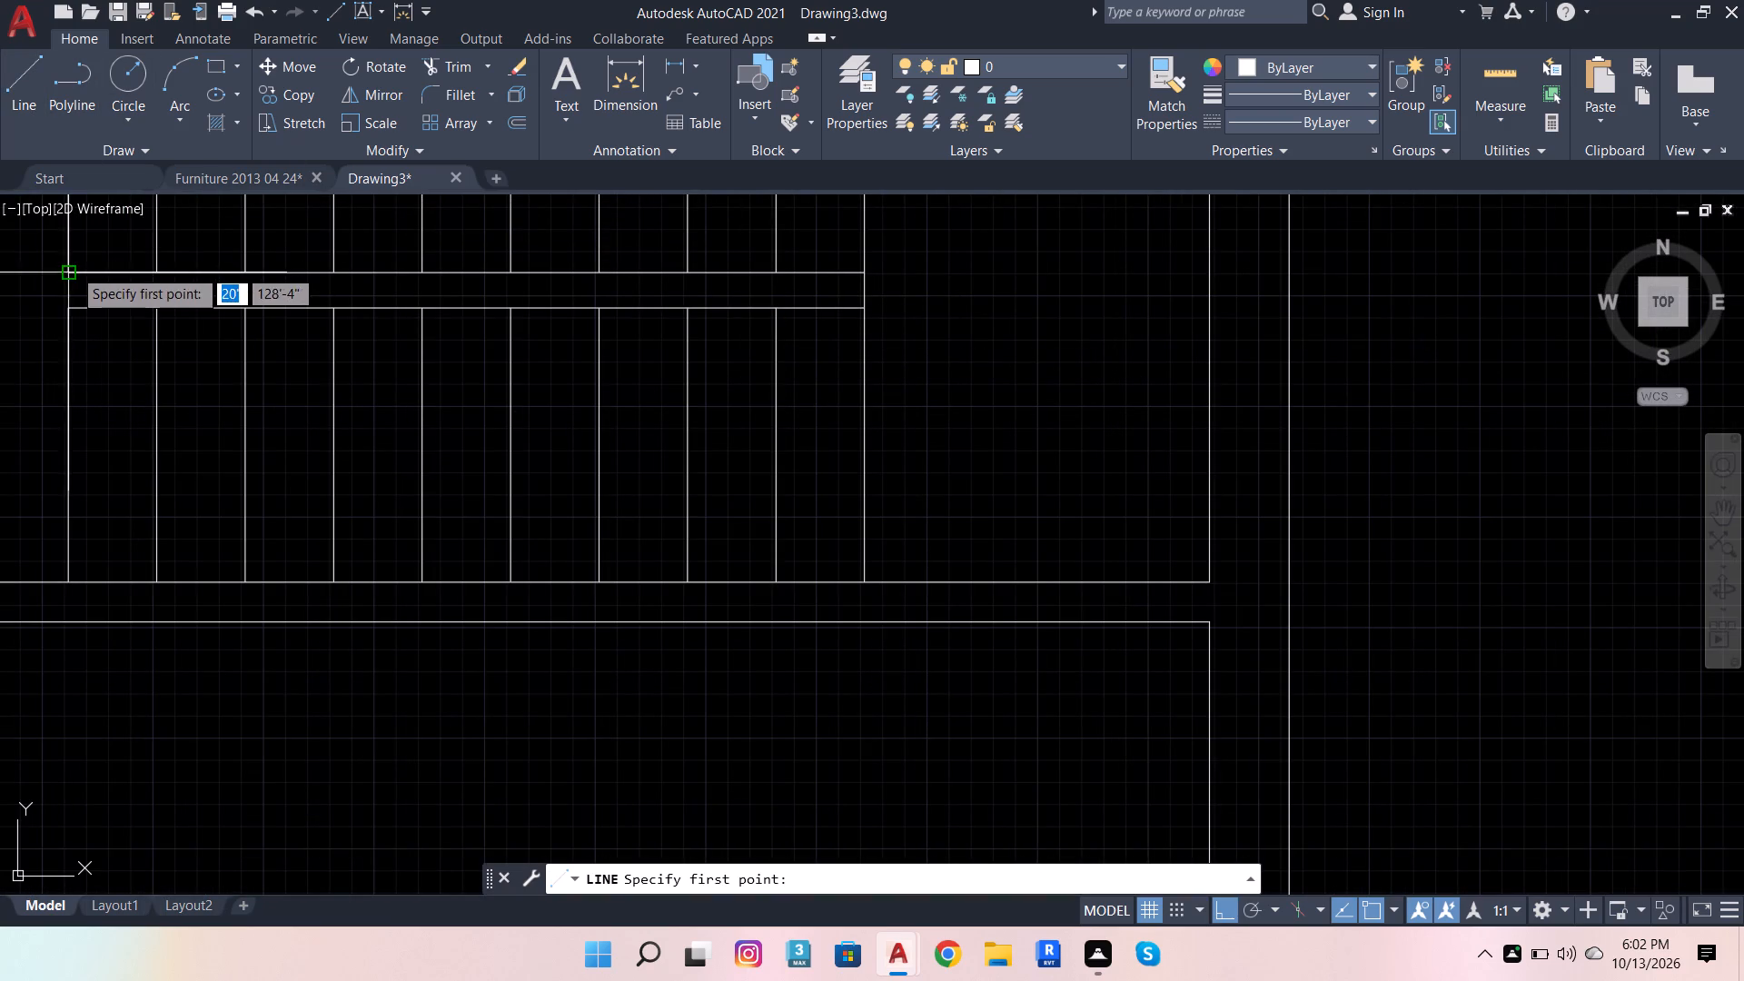
click(70, 304)
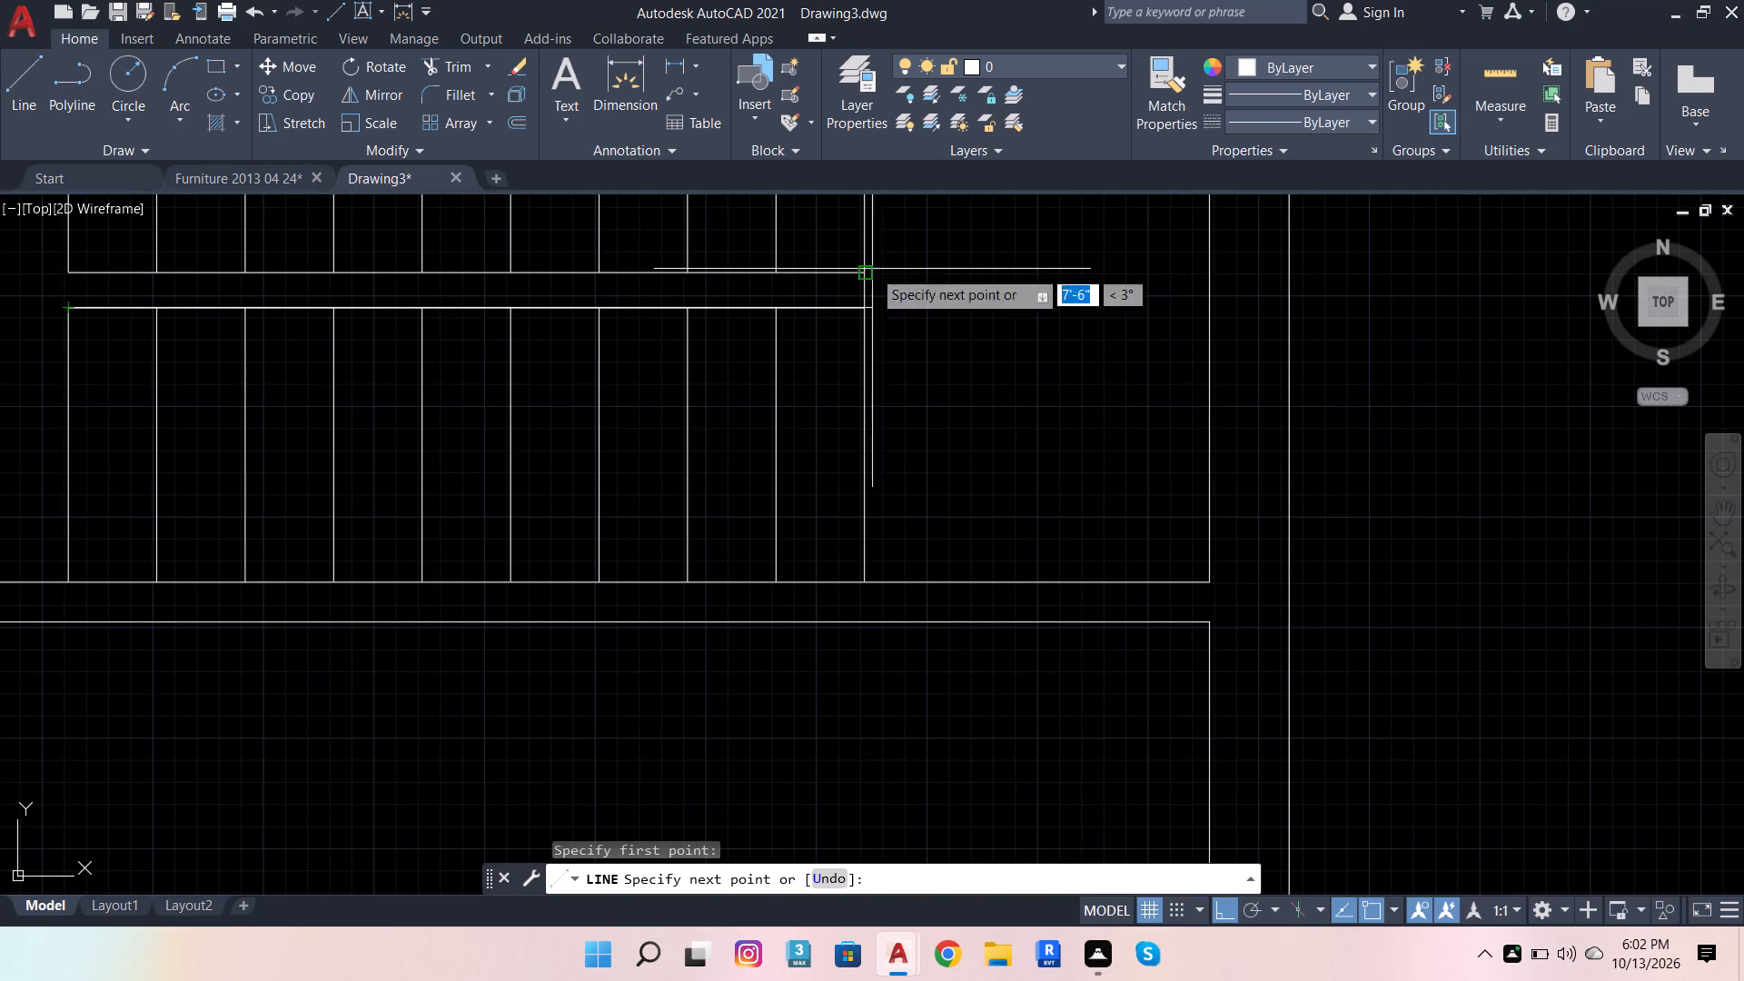
click(862, 279)
scroll(870, 309, down, 1)
key(space)
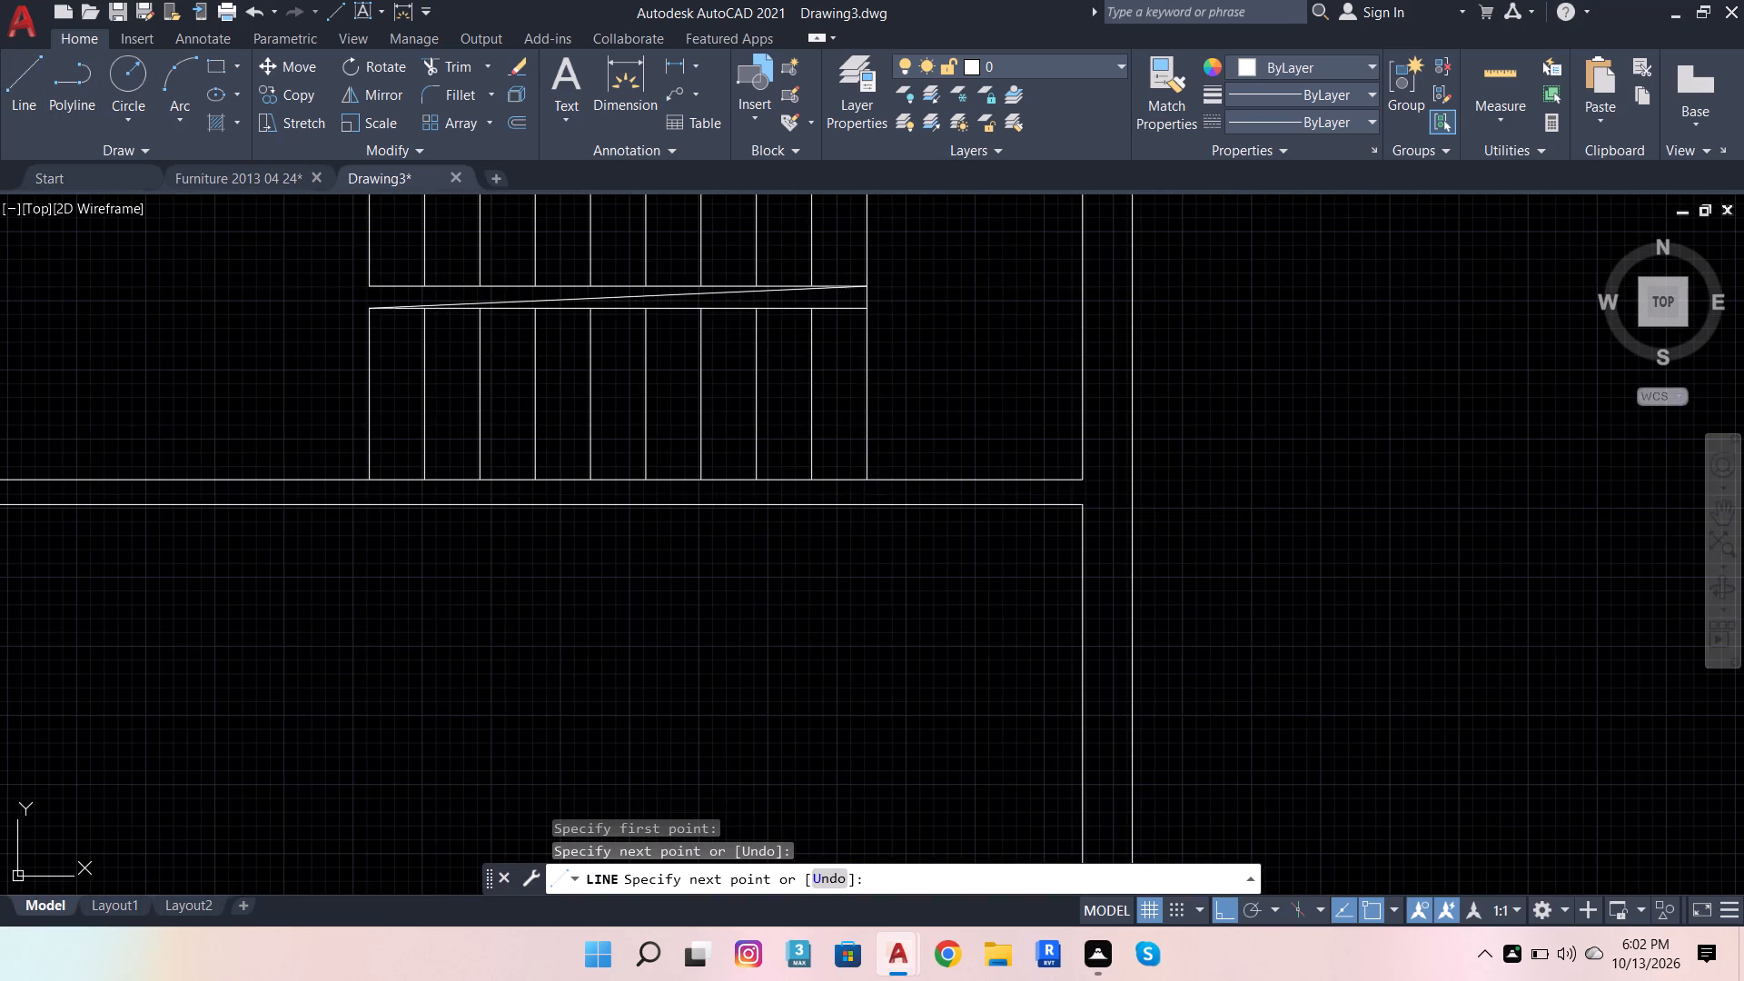
key(space)
scroll(385, 293, up, 2)
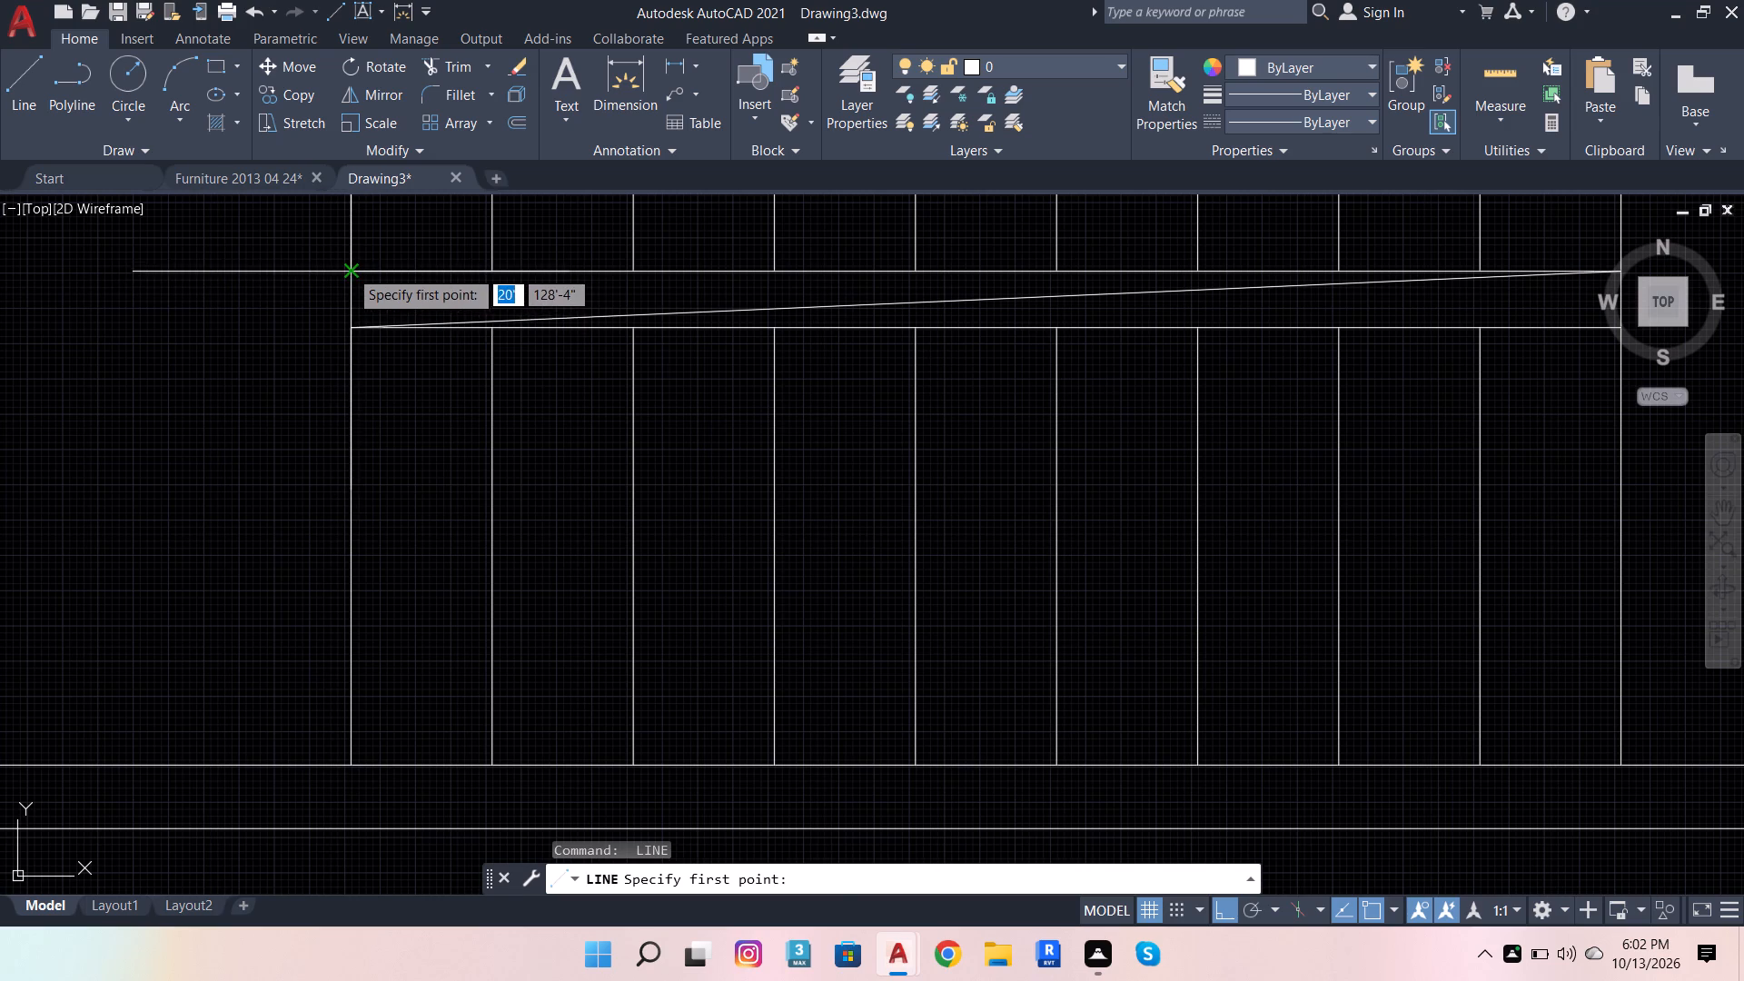
click(352, 269)
scroll(288, 320, down, 2)
scroll(765, 303, up, 2)
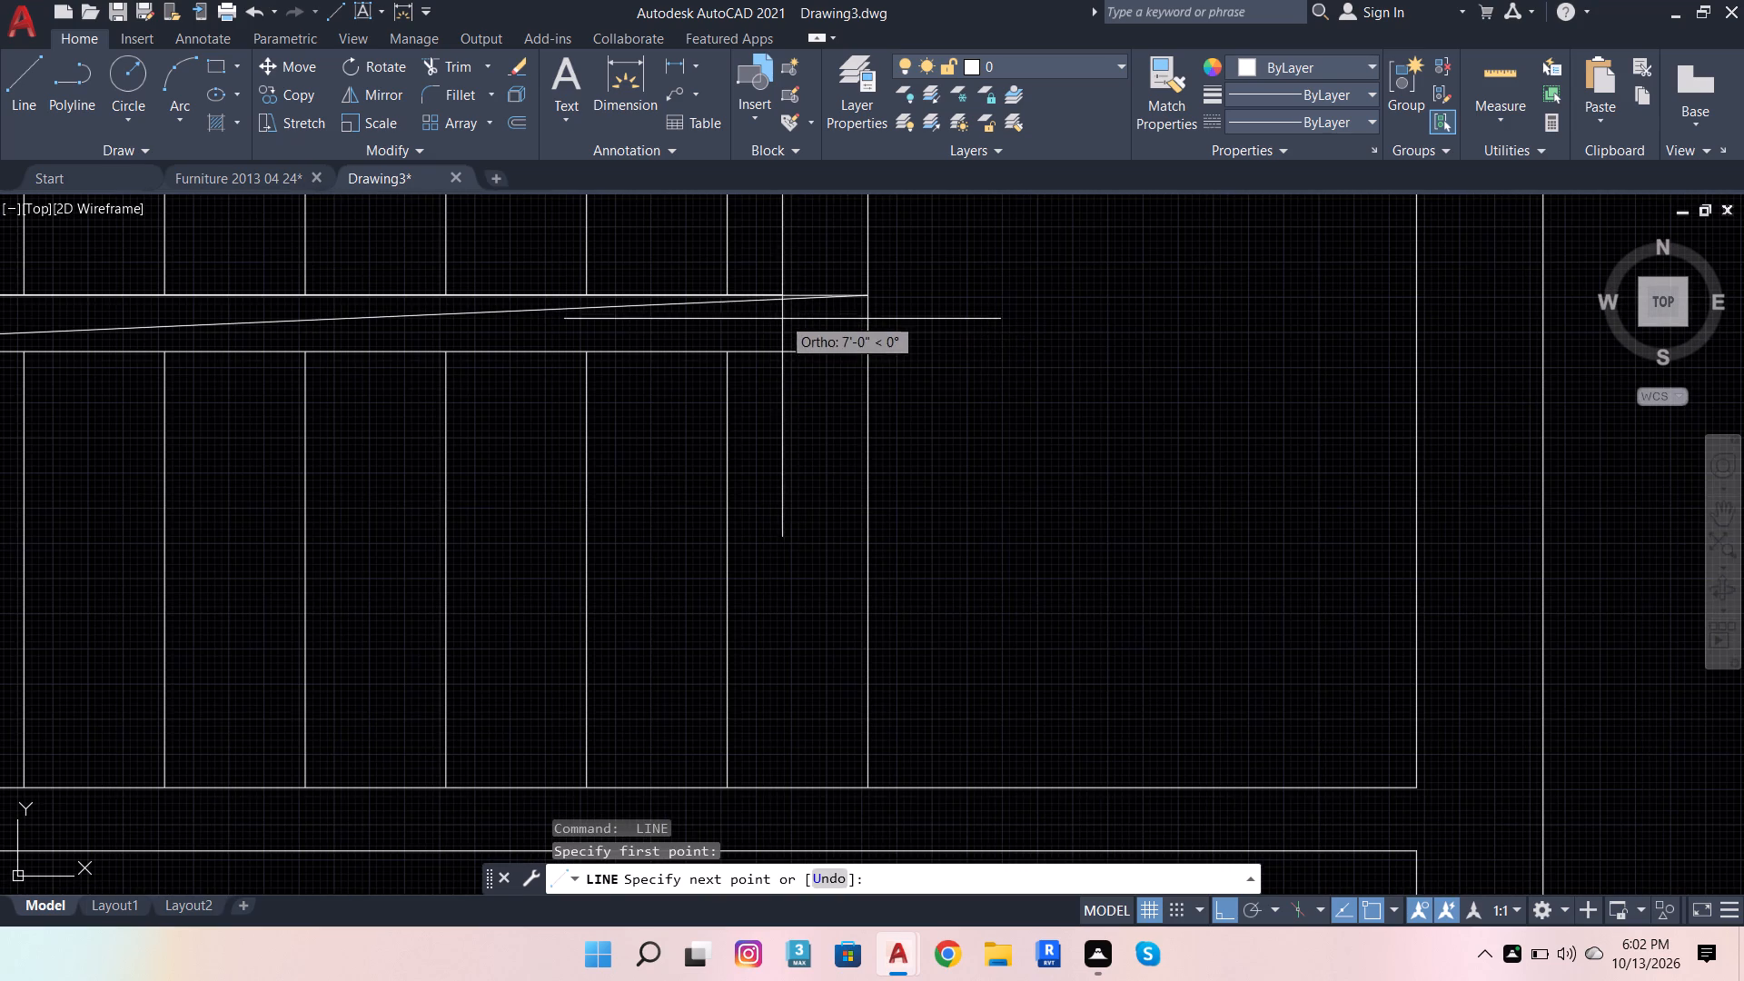
click(866, 345)
scroll(976, 359, down, 3)
key(space)
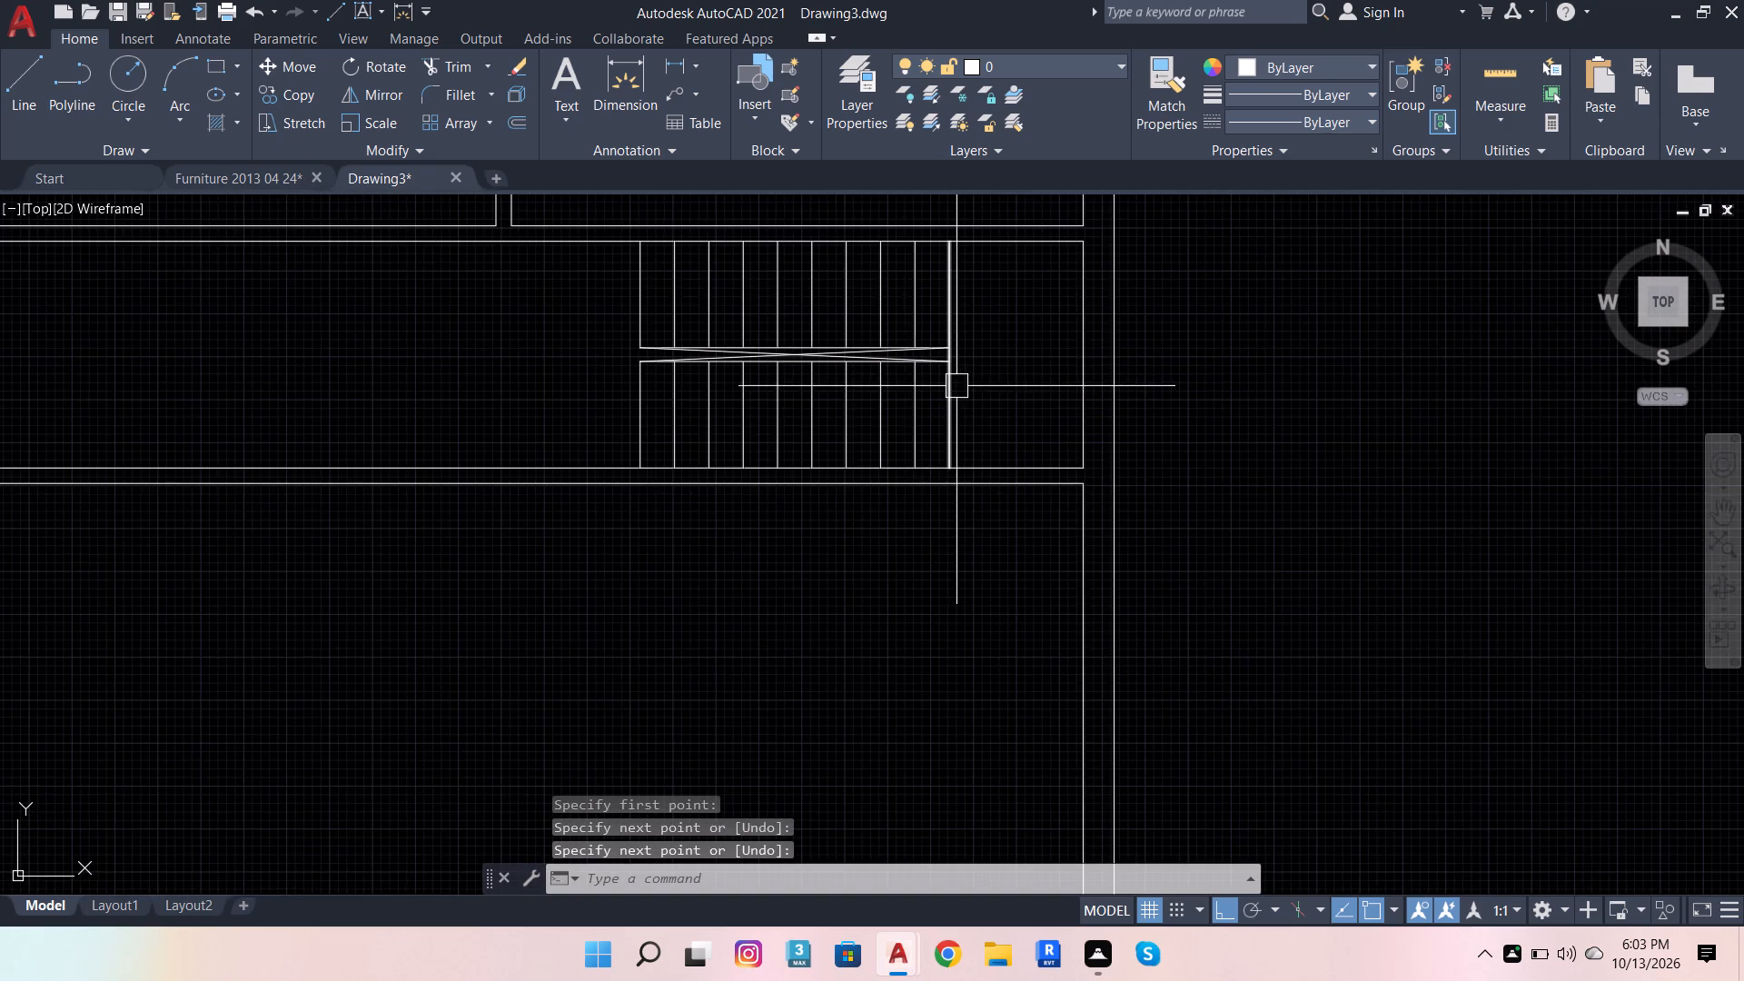
Examine the staircase and the bathroom's layout and dimensions in the reference floor plan against the drafted plan.
scroll(955, 387, up, 1)
scroll(893, 339, down, 3)
scroll(807, 350, up, 4)
scroll(770, 358, down, 4)
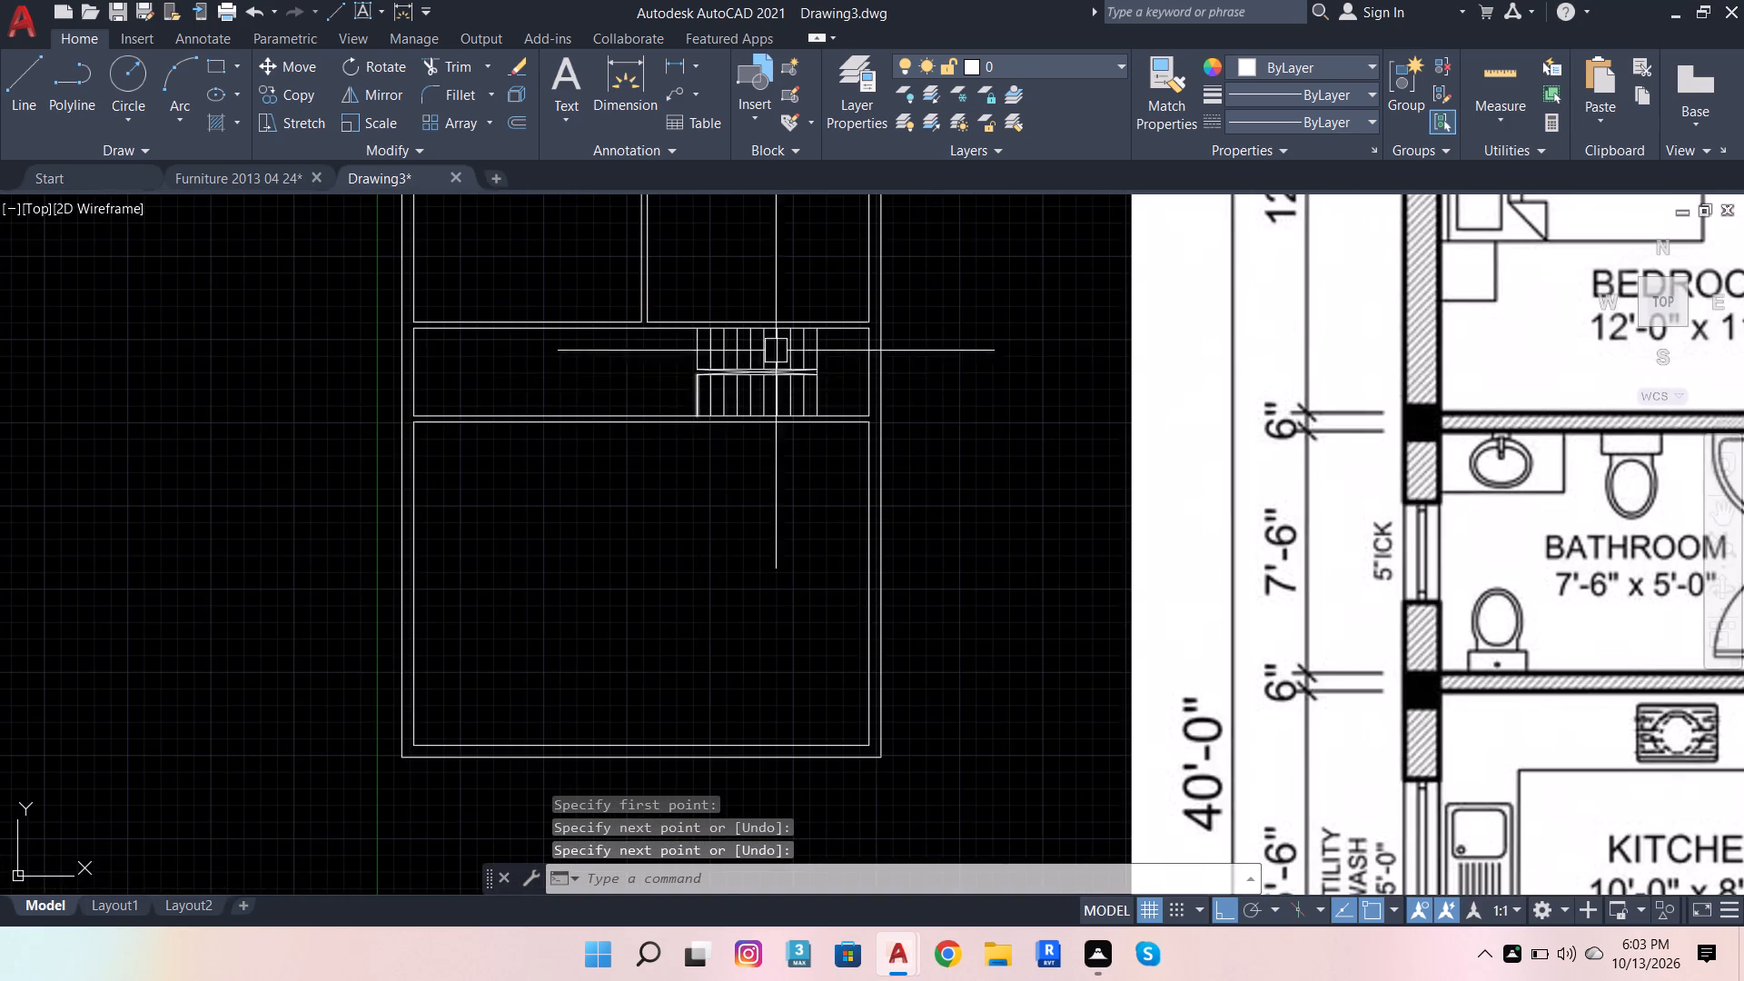
scroll(759, 402, down, 3)
scroll(1128, 431, up, 1)
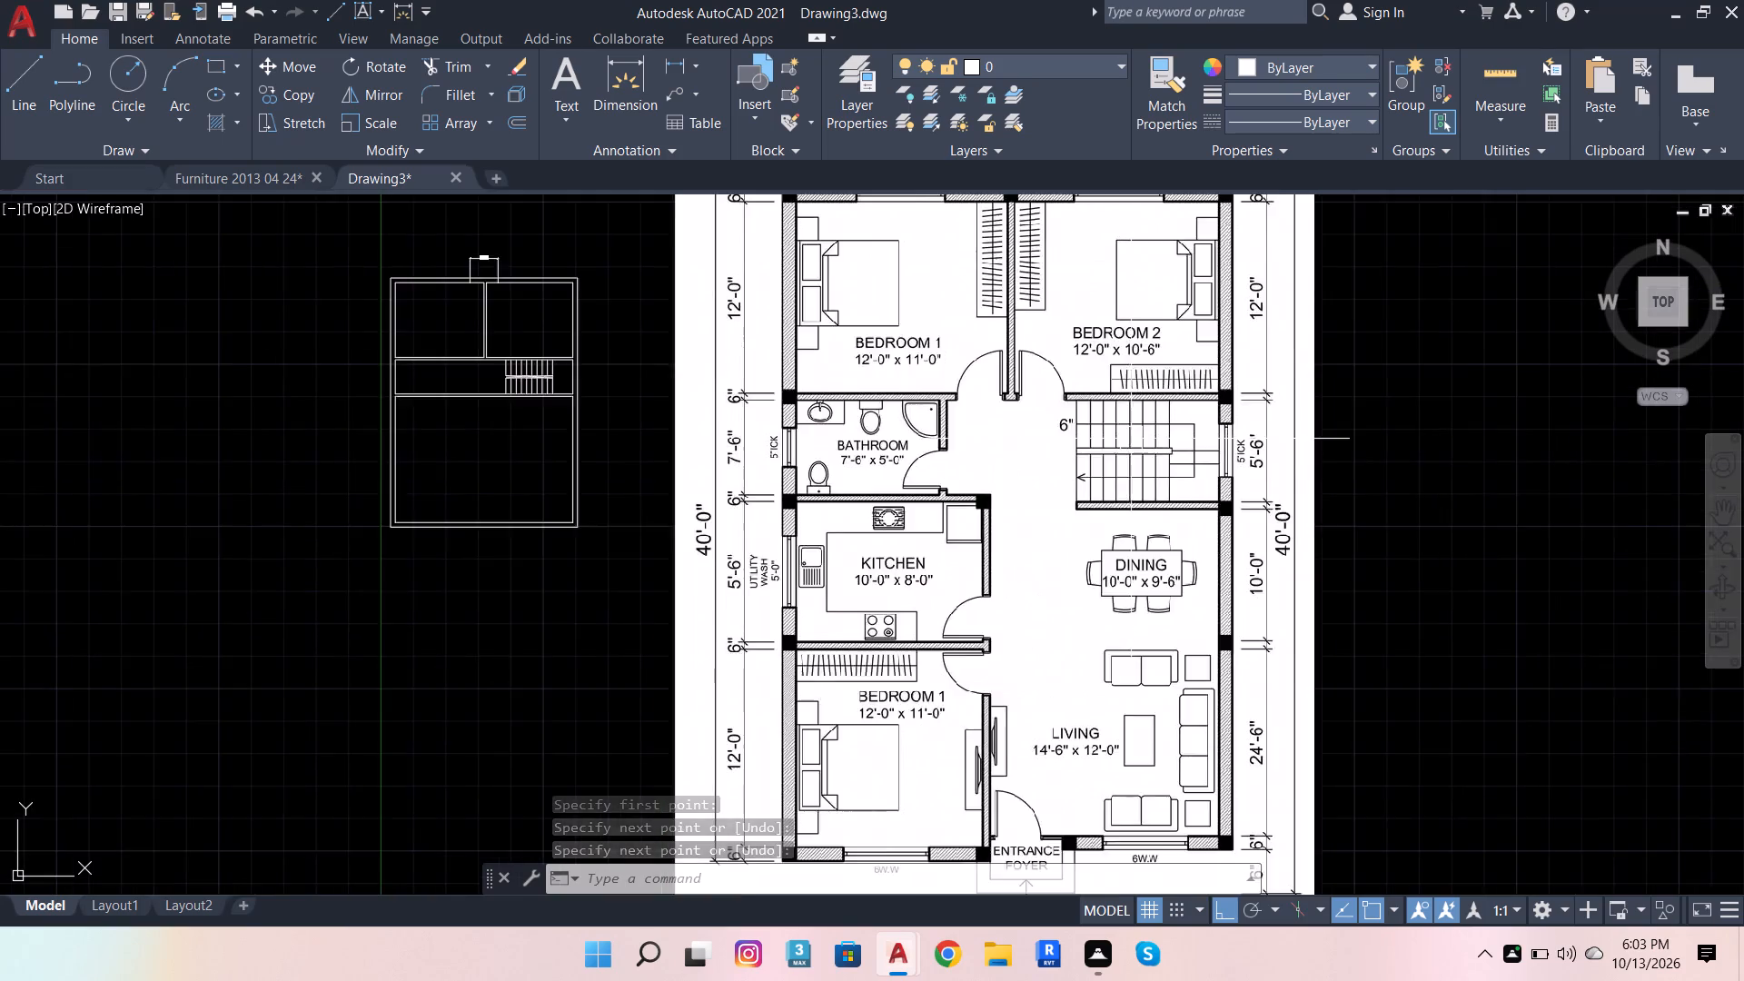
scroll(1132, 441, up, 1)
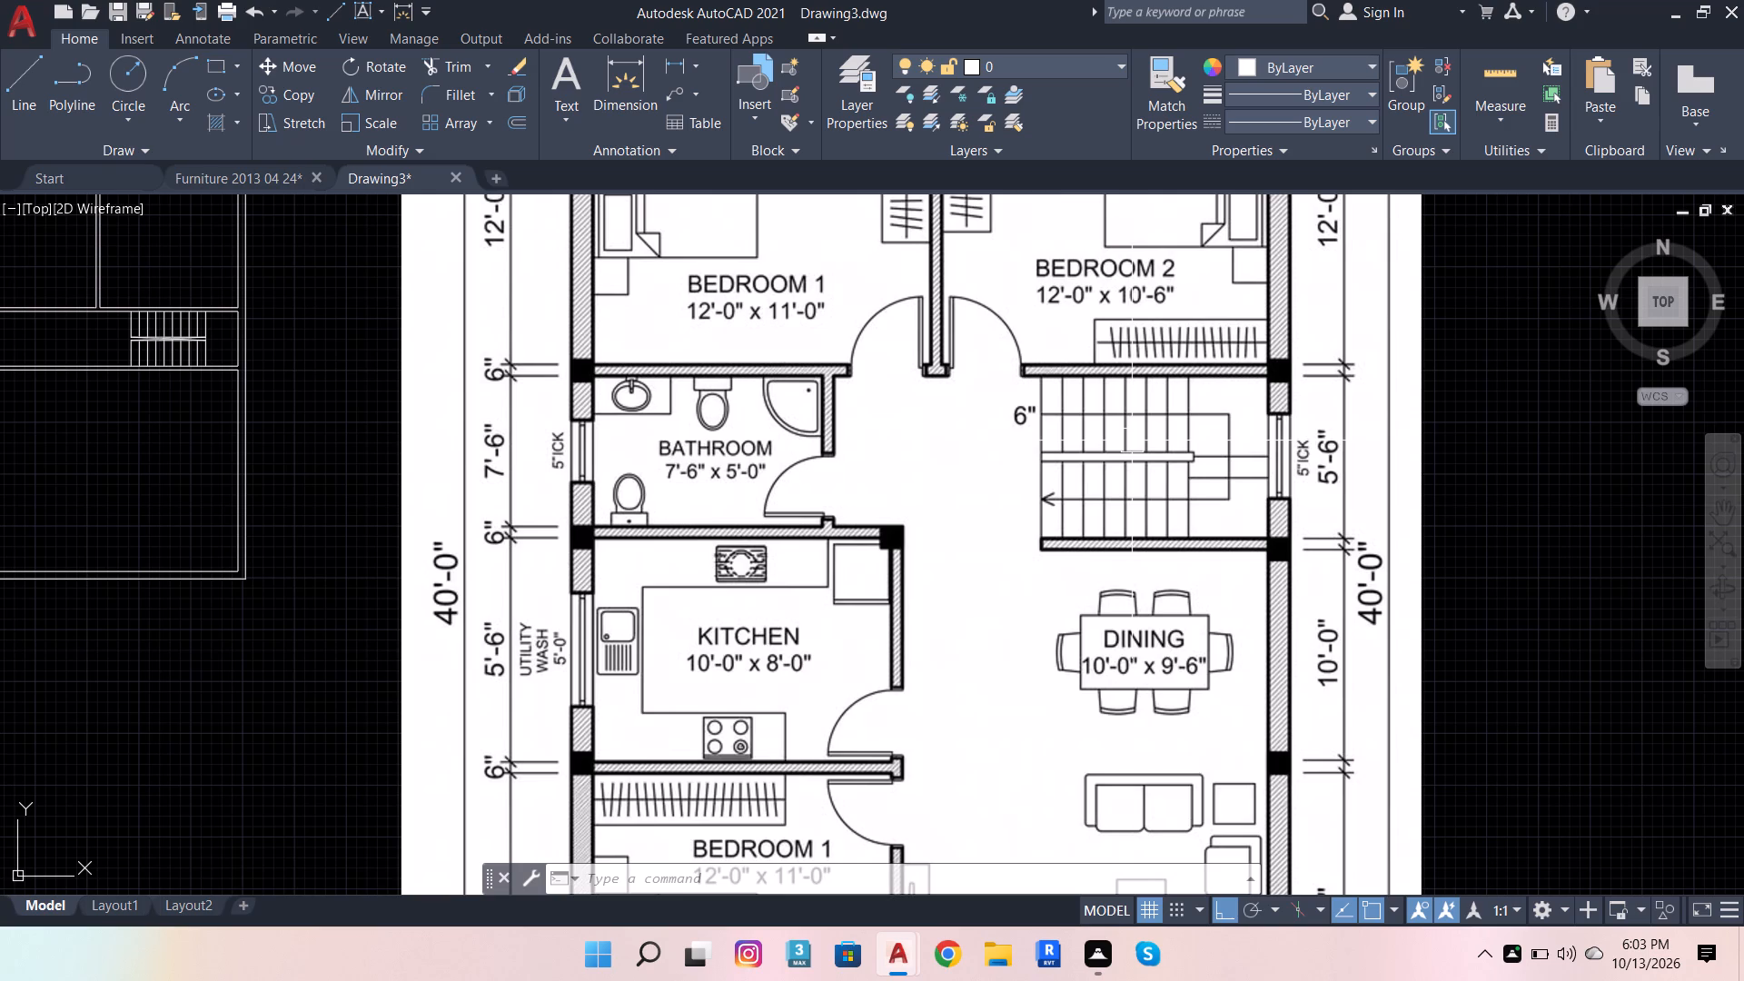
scroll(1721, 830, down, 3)
scroll(1501, 731, up, 1)
scroll(1236, 600, down, 1)
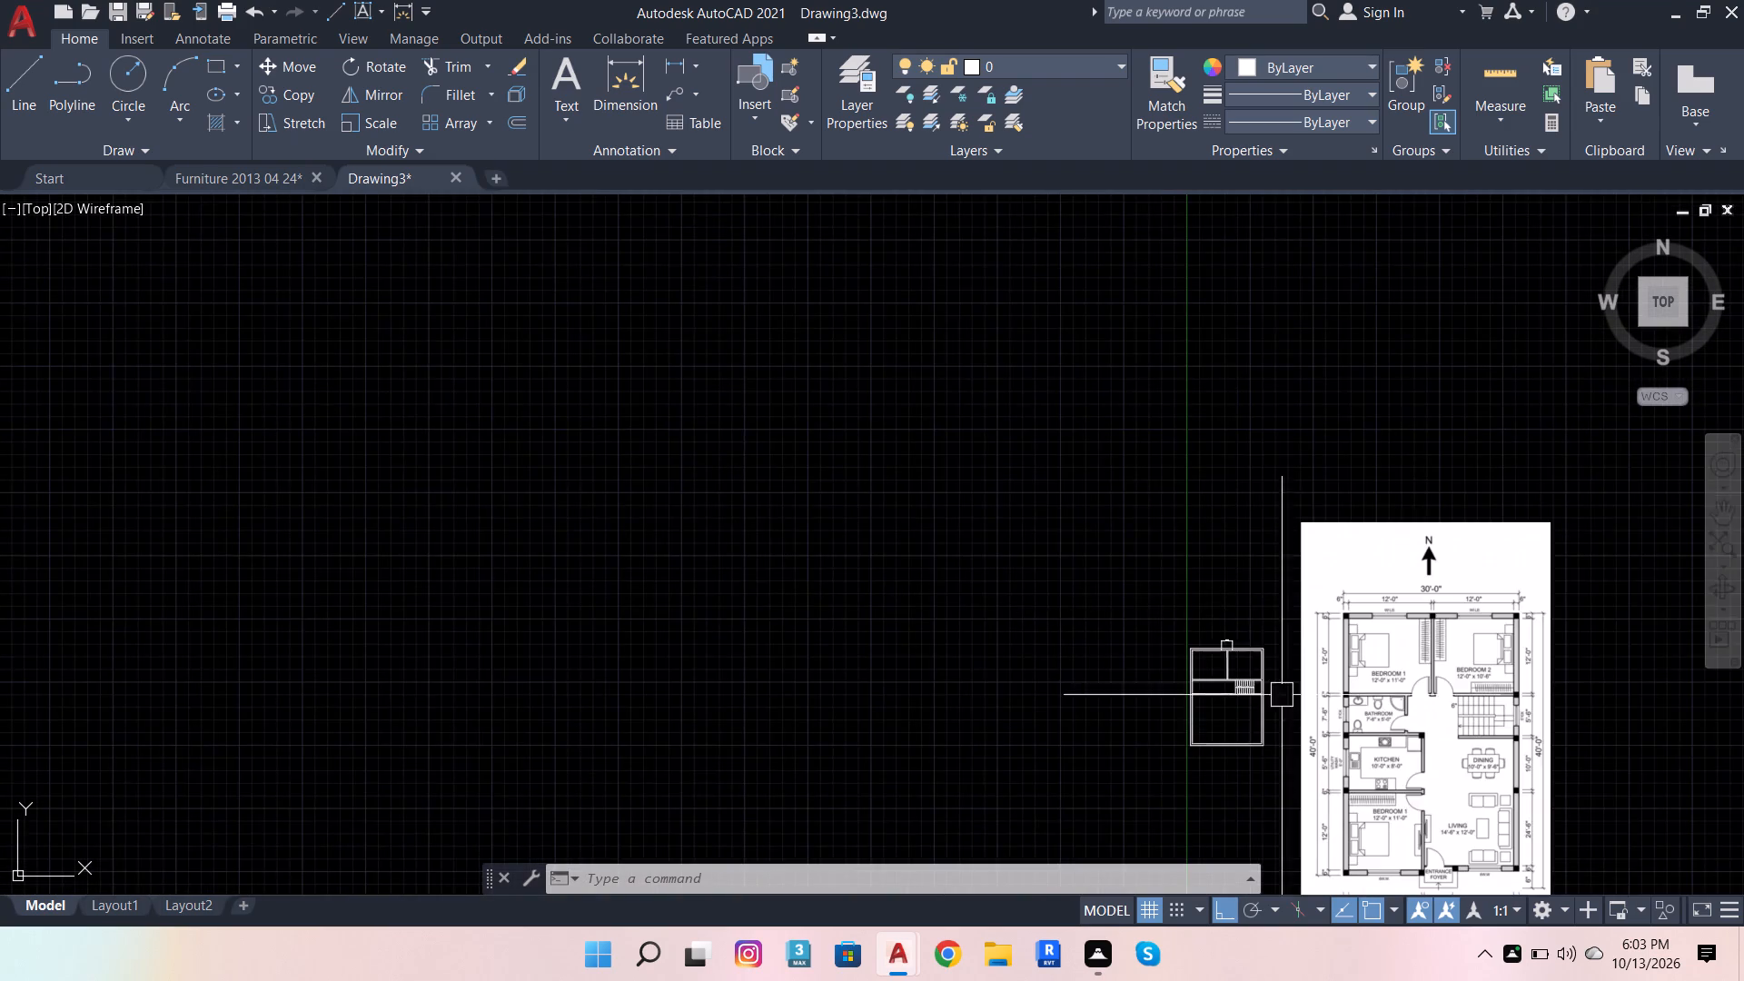
Offset the left inner wall line of the middle strip 7'6" to the right for the bathroom's side wall.
scroll(1340, 736, up, 3)
scroll(691, 561, up, 1)
click(747, 529)
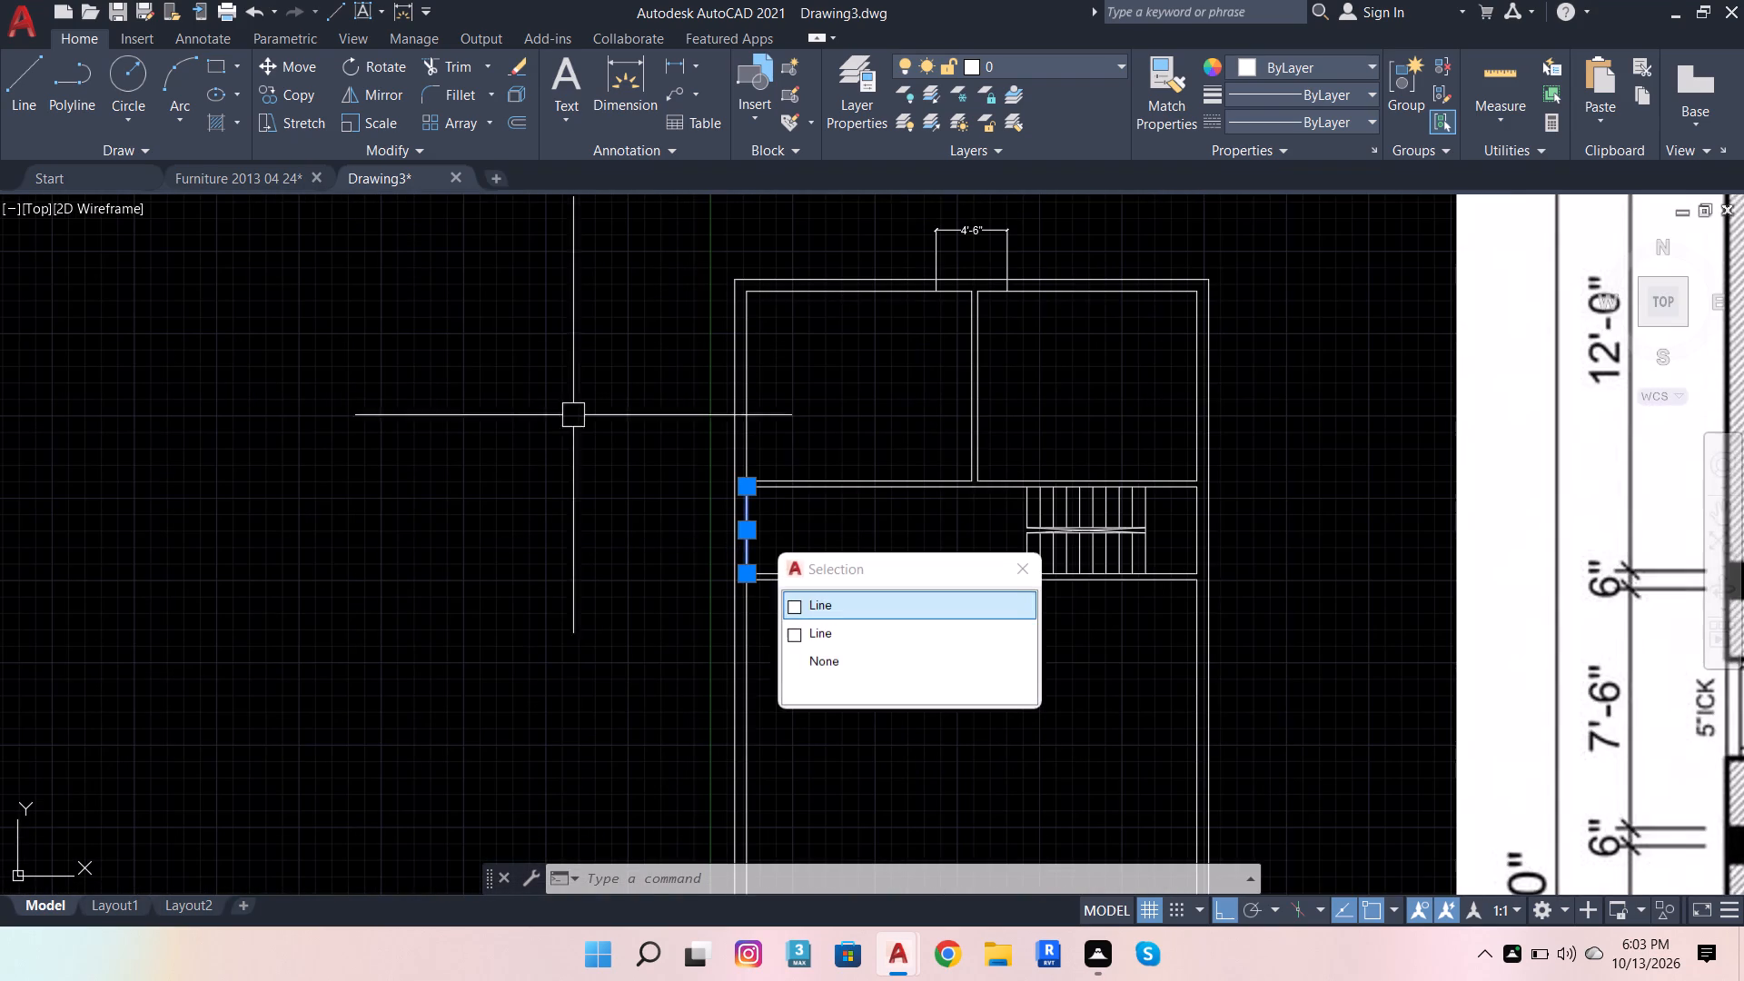
click(506, 118)
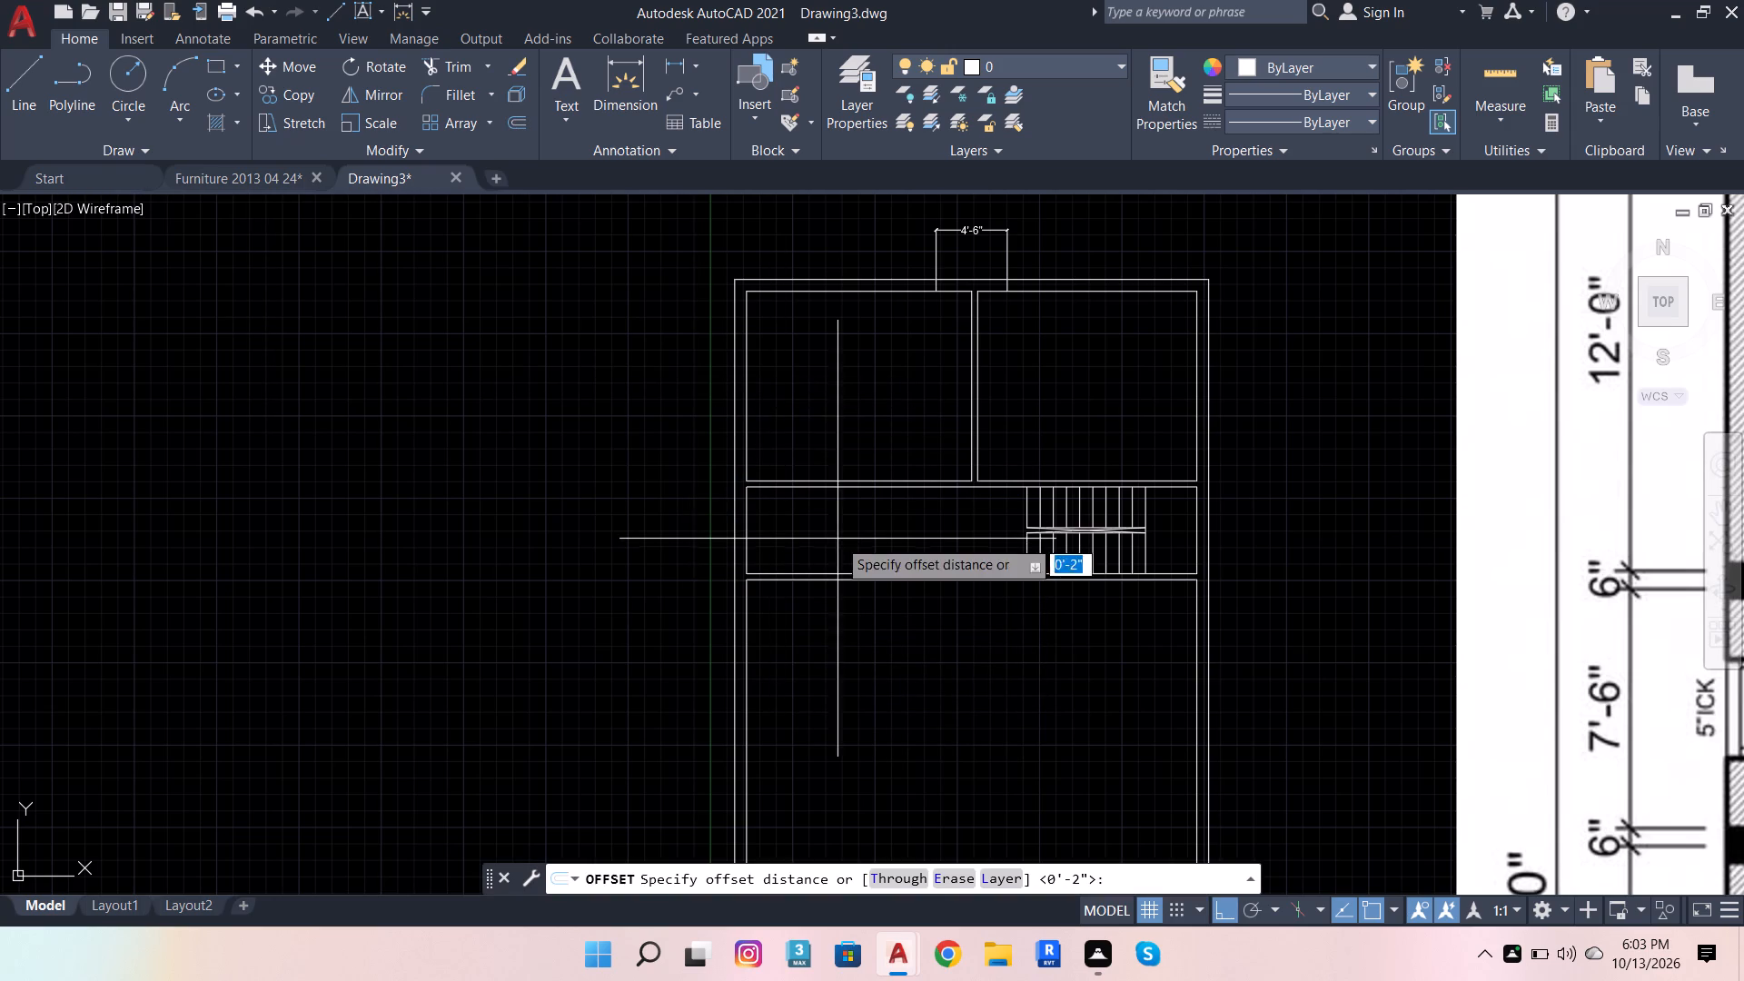
click(743, 490)
scroll(519, 524, down, 2)
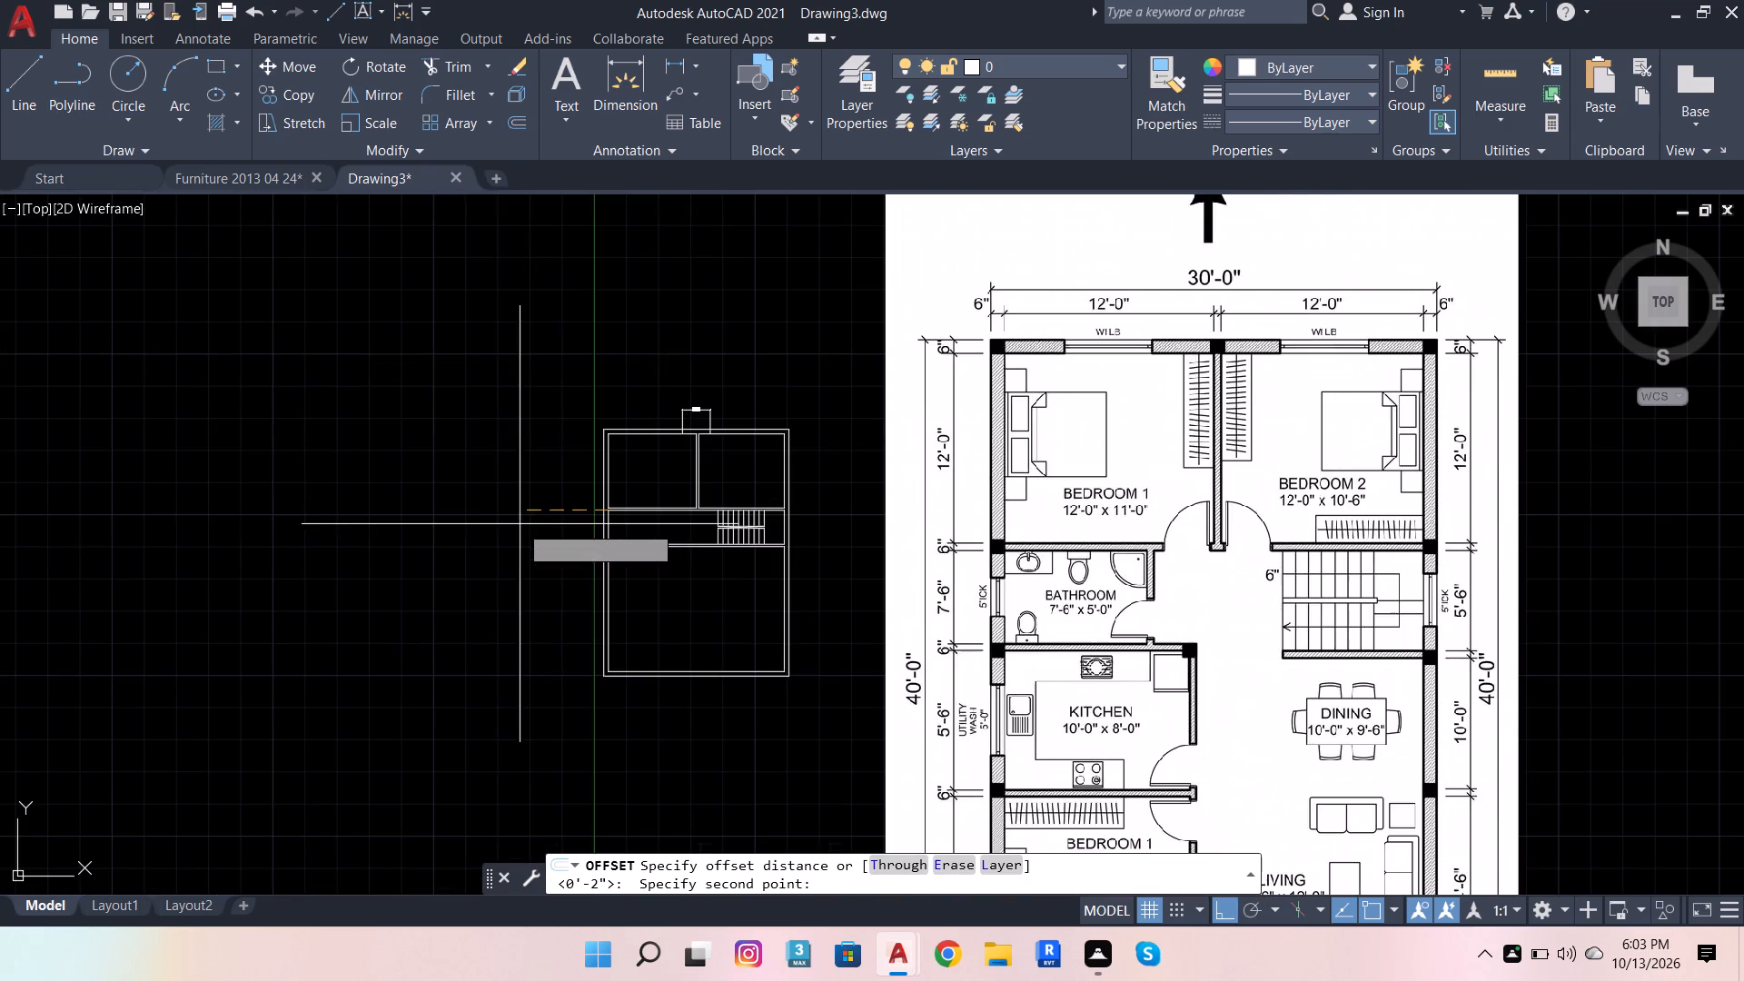
scroll(603, 526, up, 1)
scroll(714, 522, up, 2)
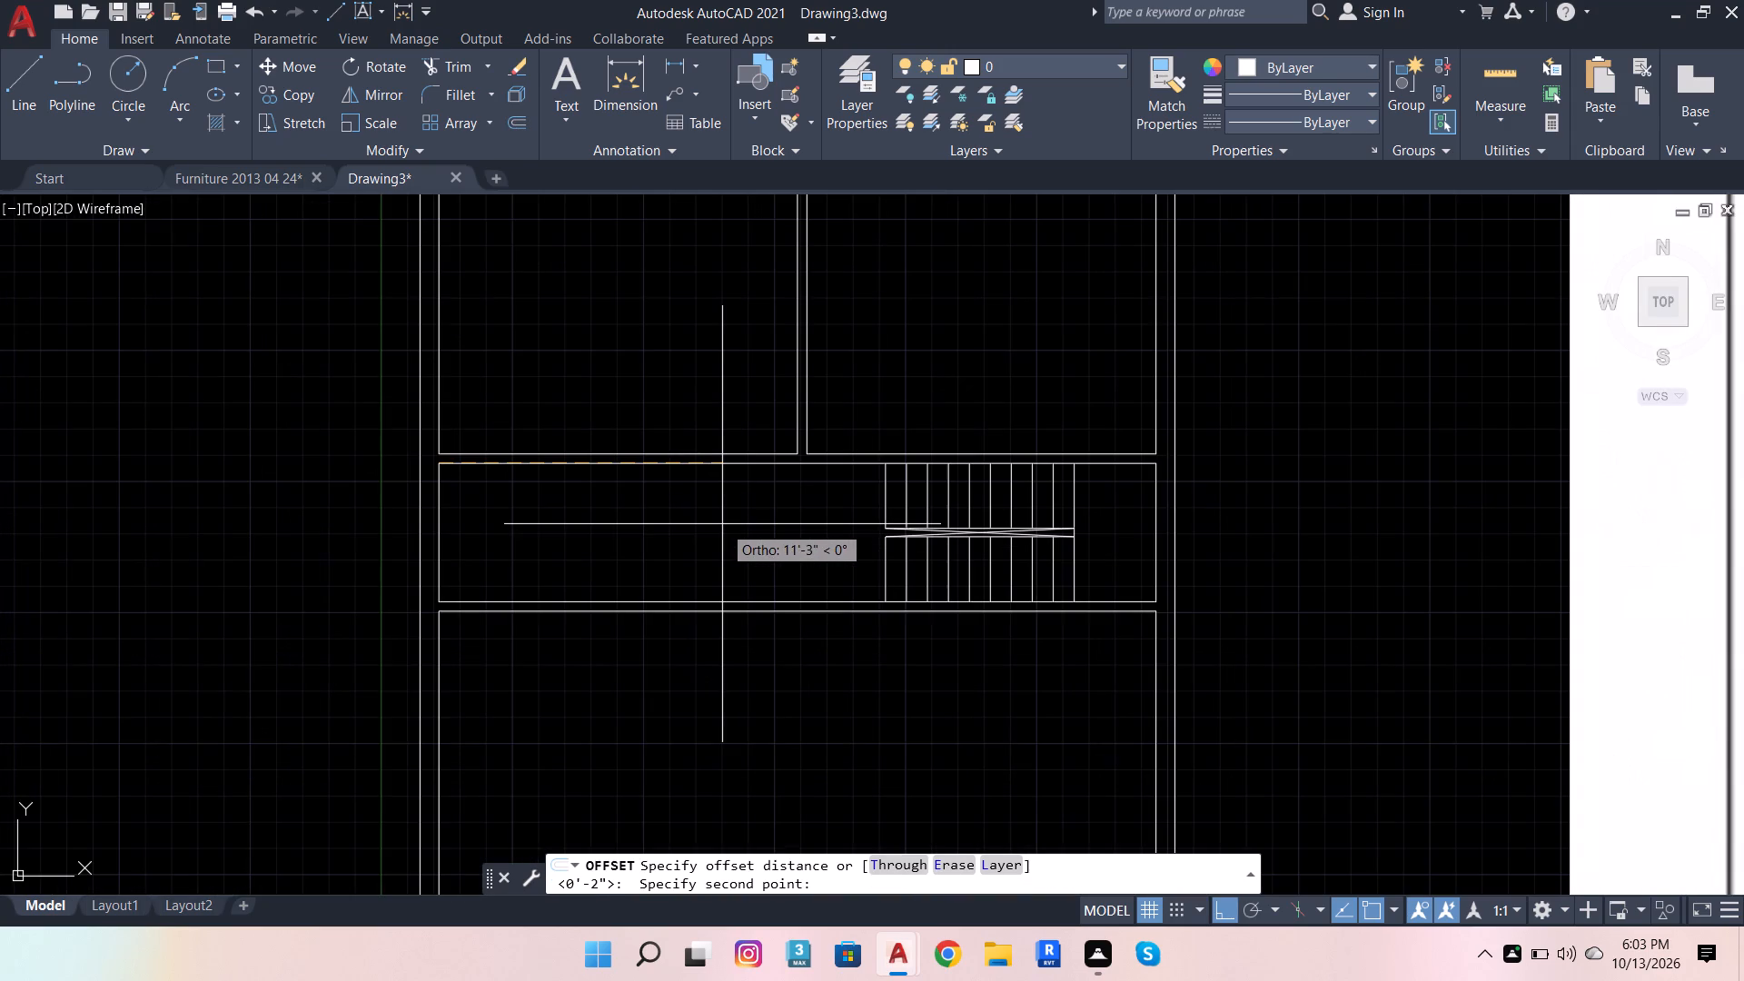
text(7'6)
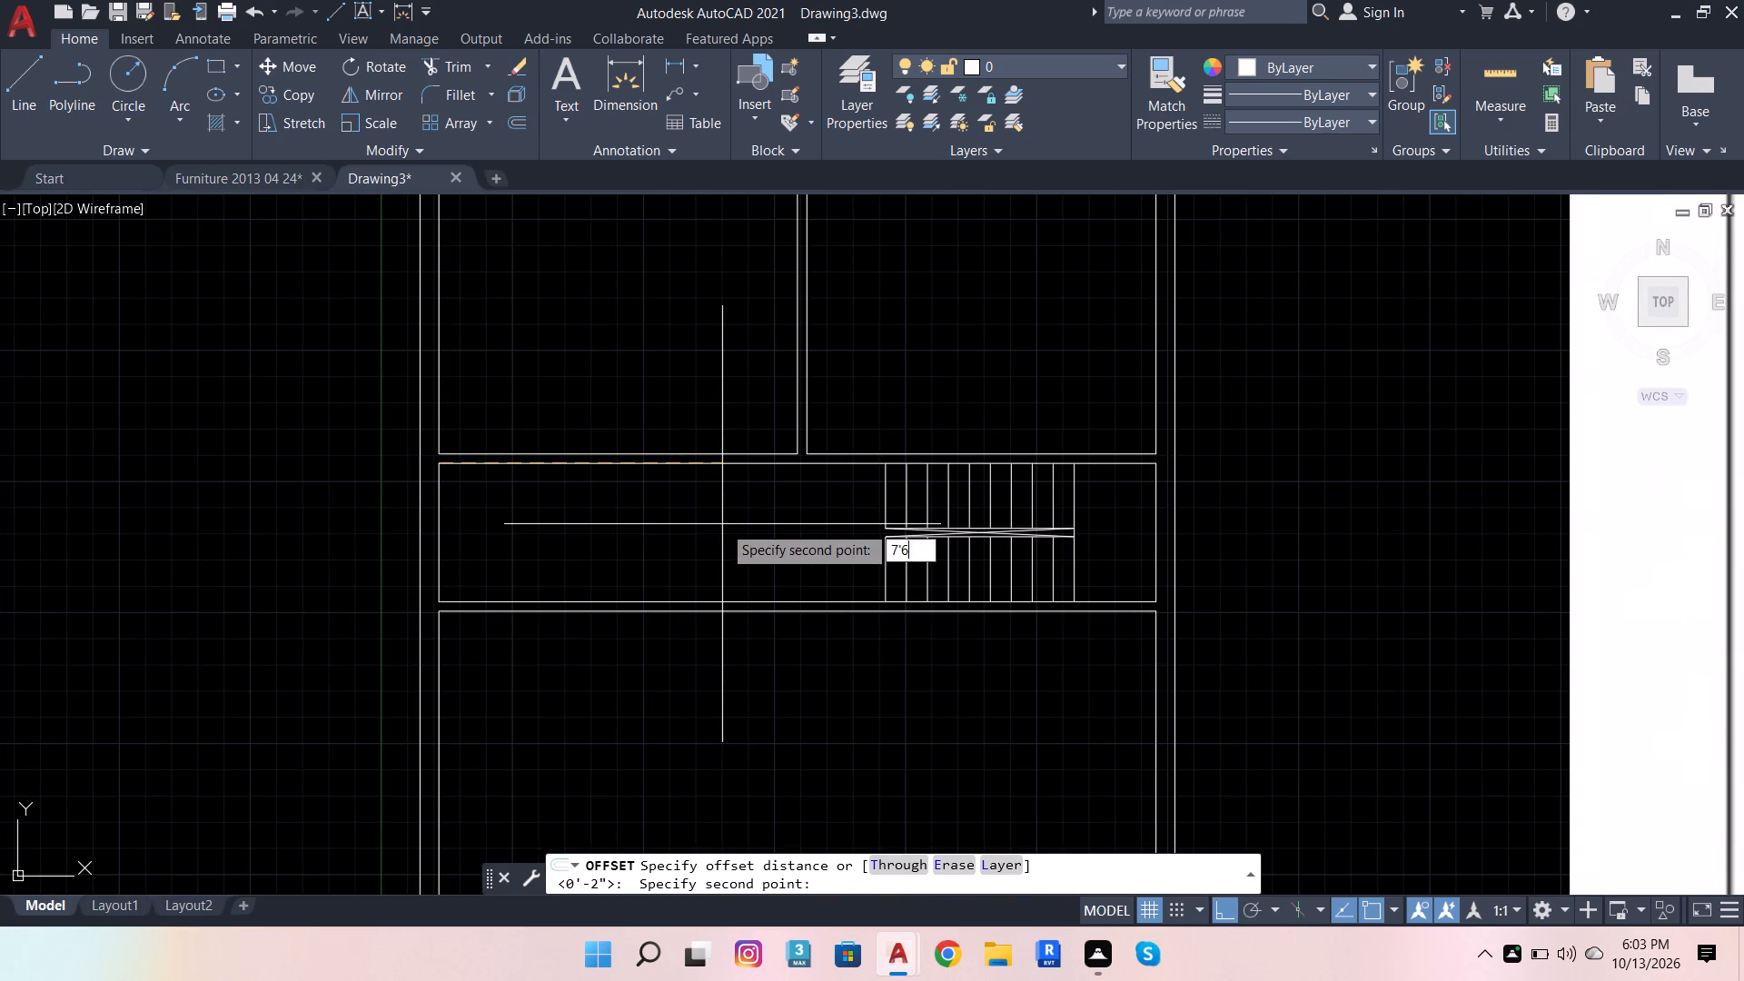
key(Return)
click(722, 524)
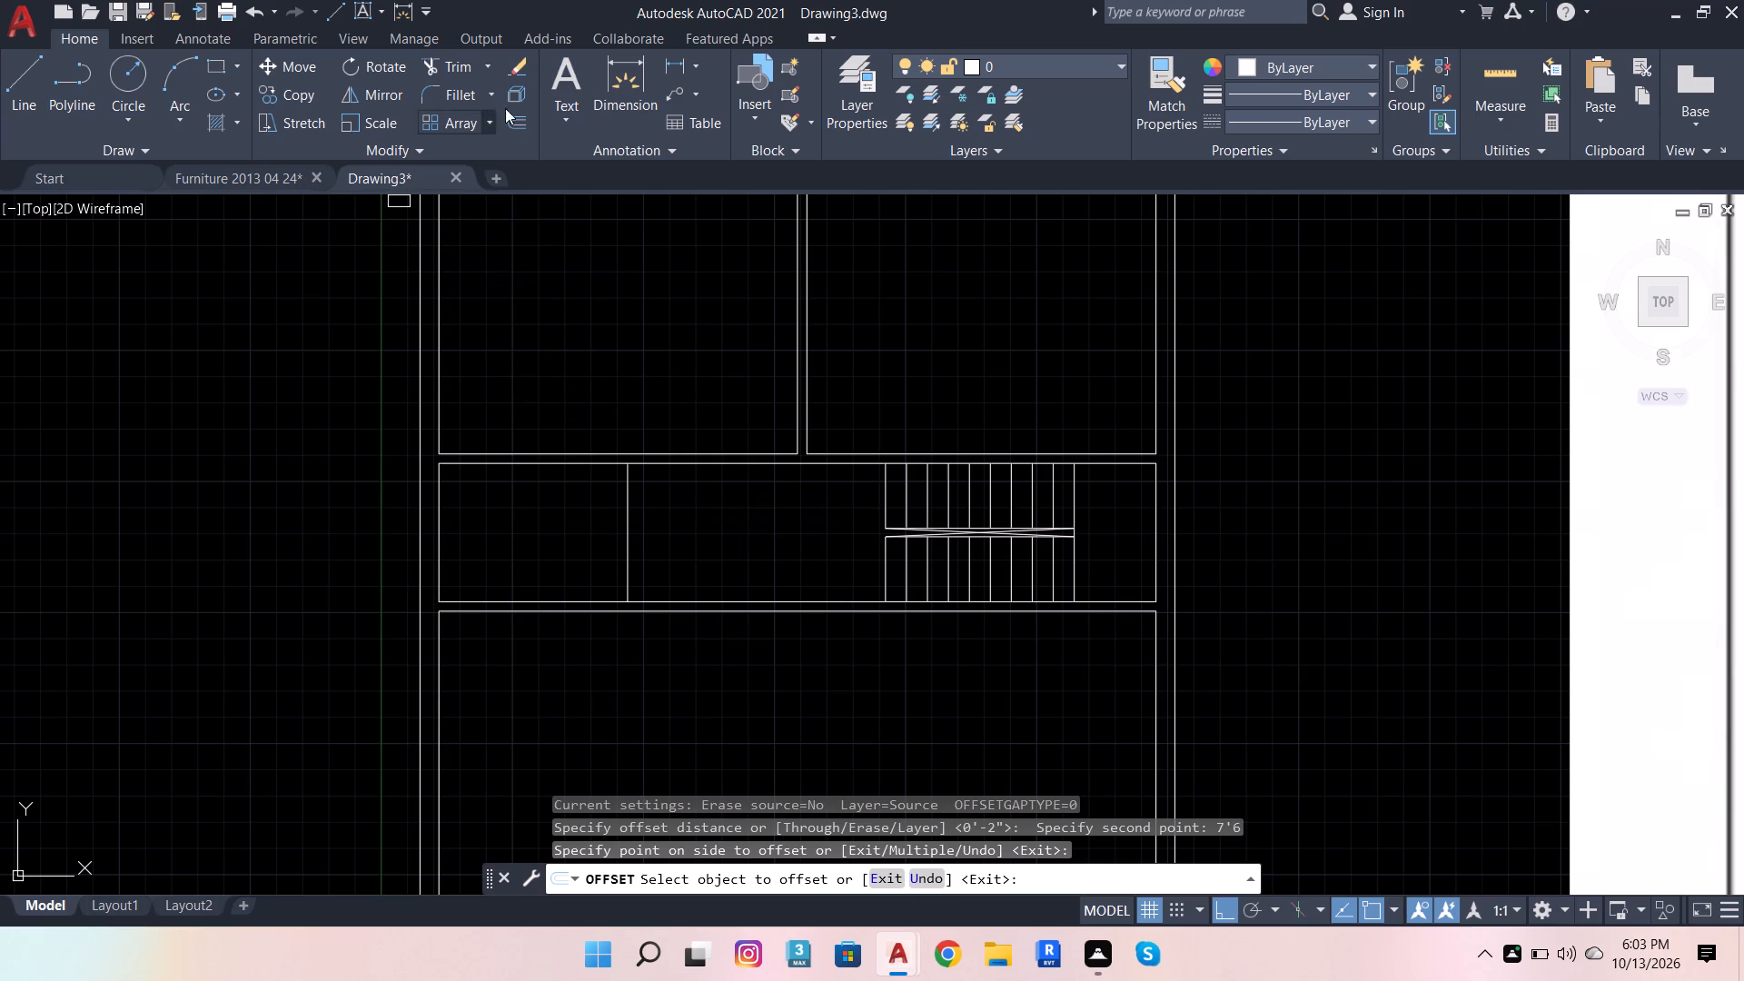
Offset the new bathroom wall line 4.5" to the right to give the partition its thickness.
click(526, 125)
scroll(635, 451, up, 2)
click(613, 487)
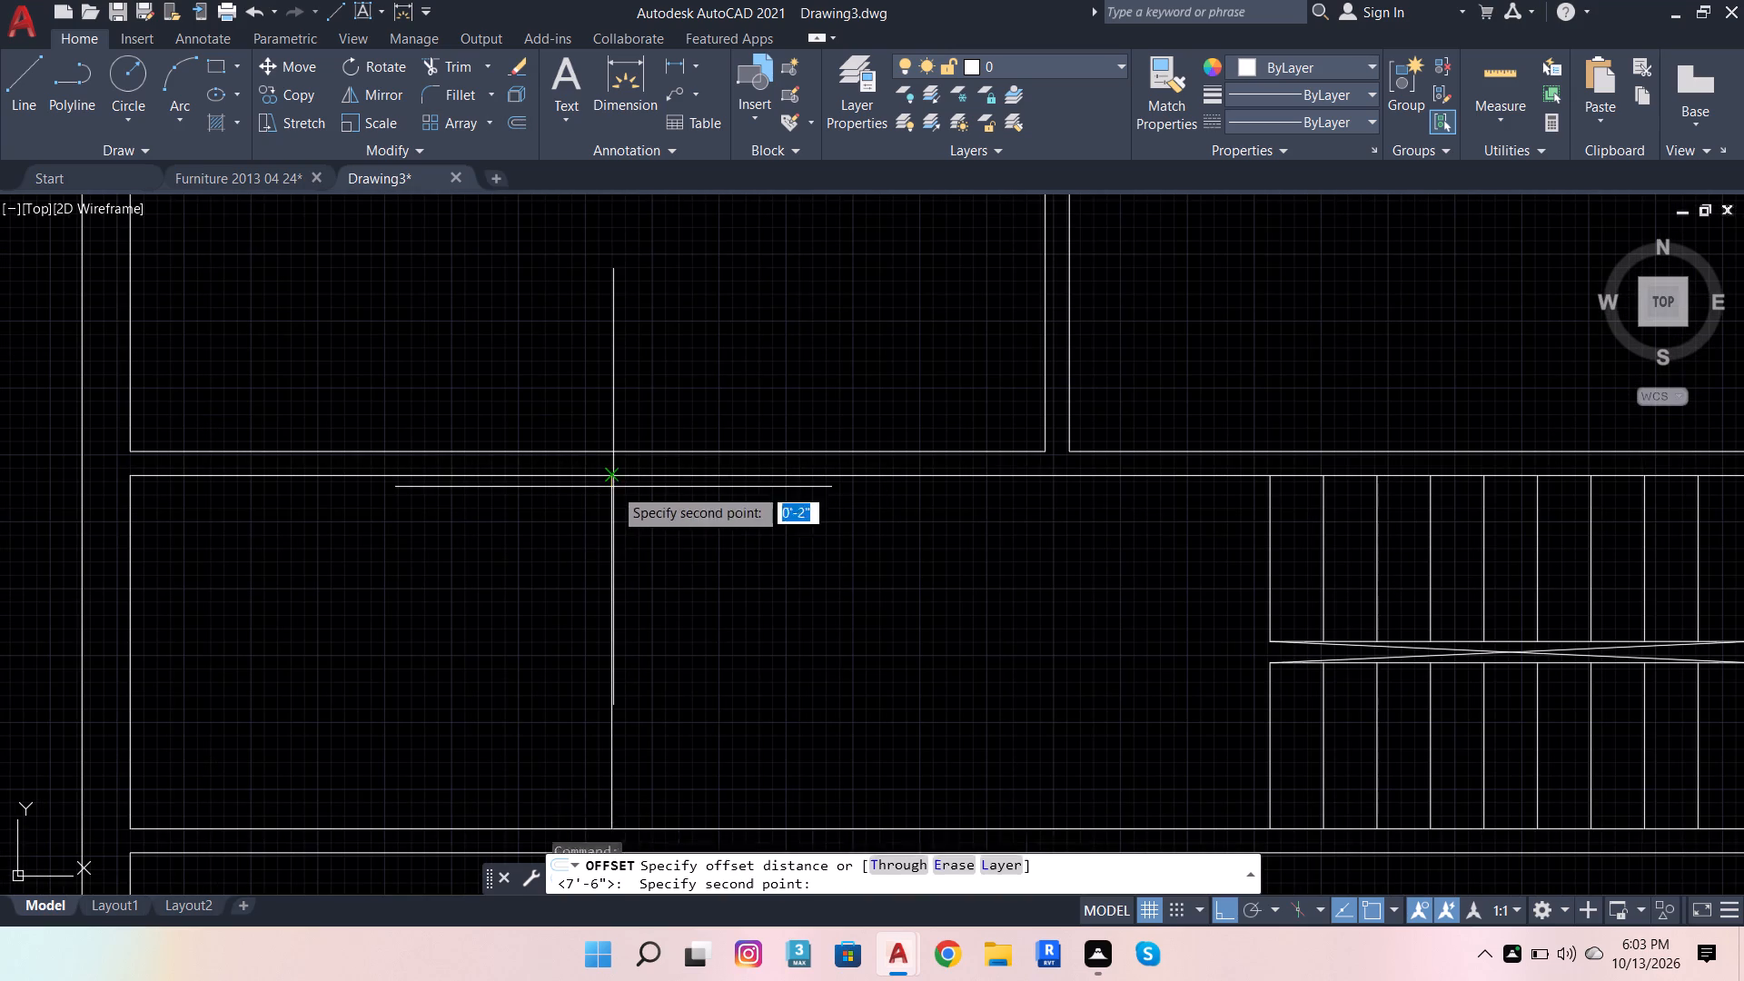
text(4.5)
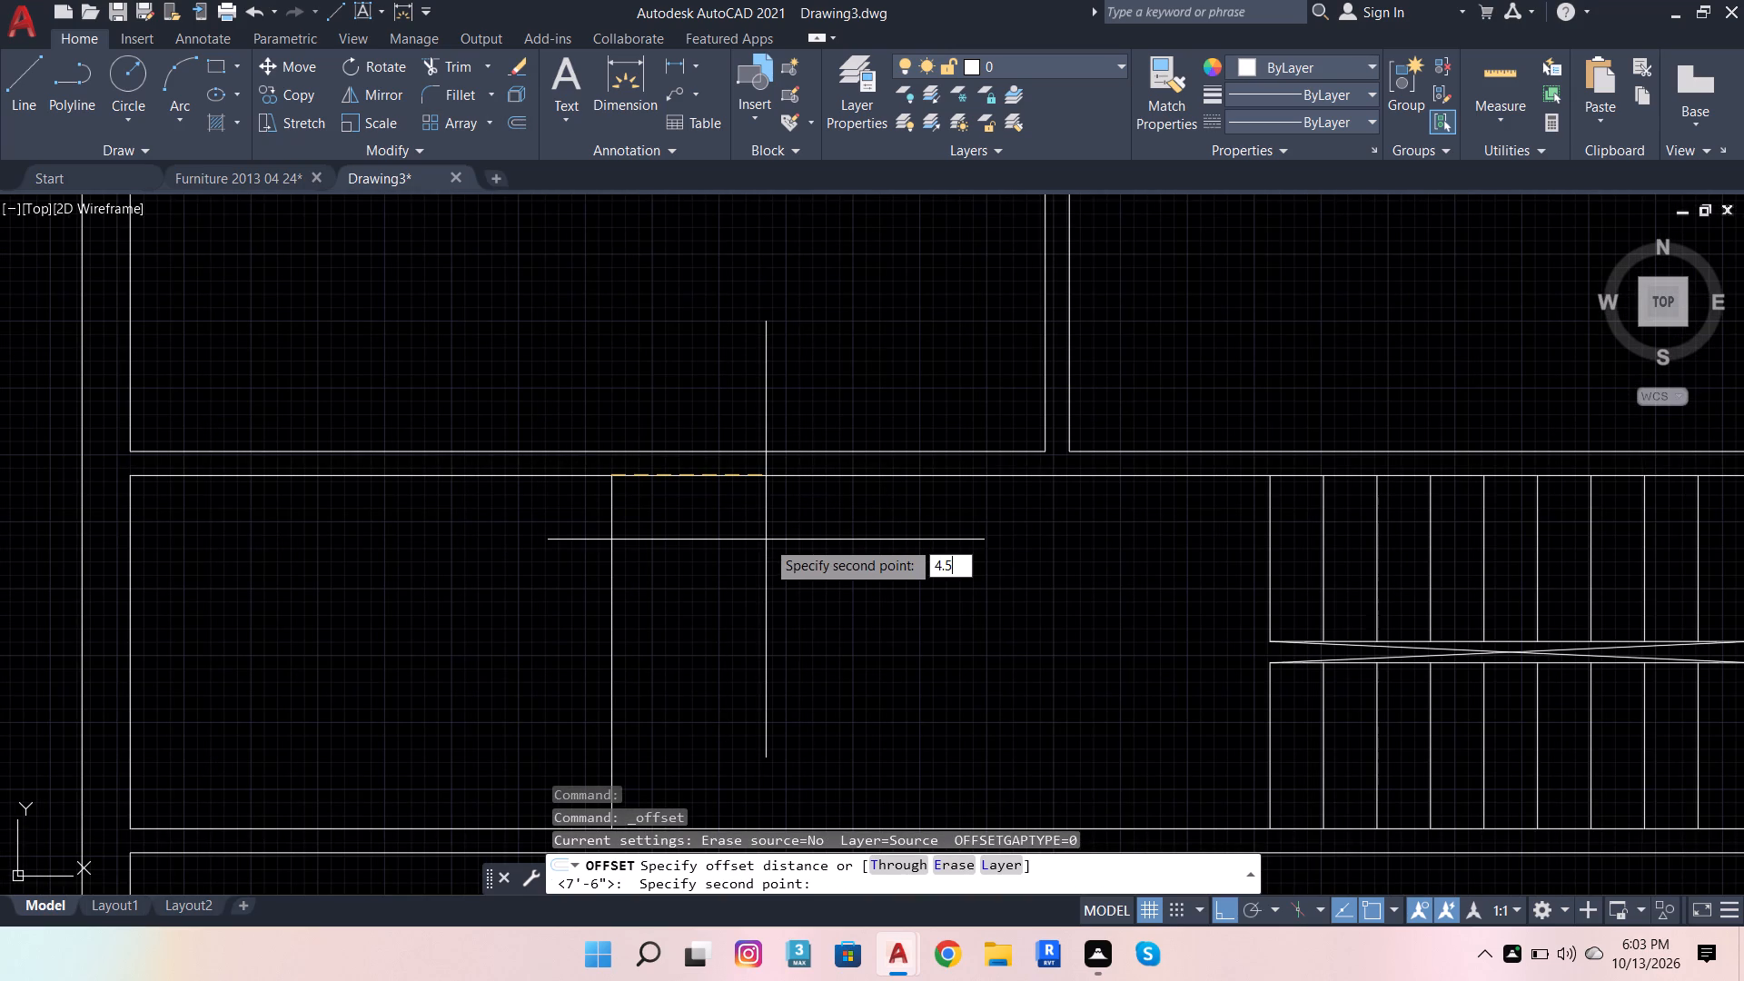
key(Return)
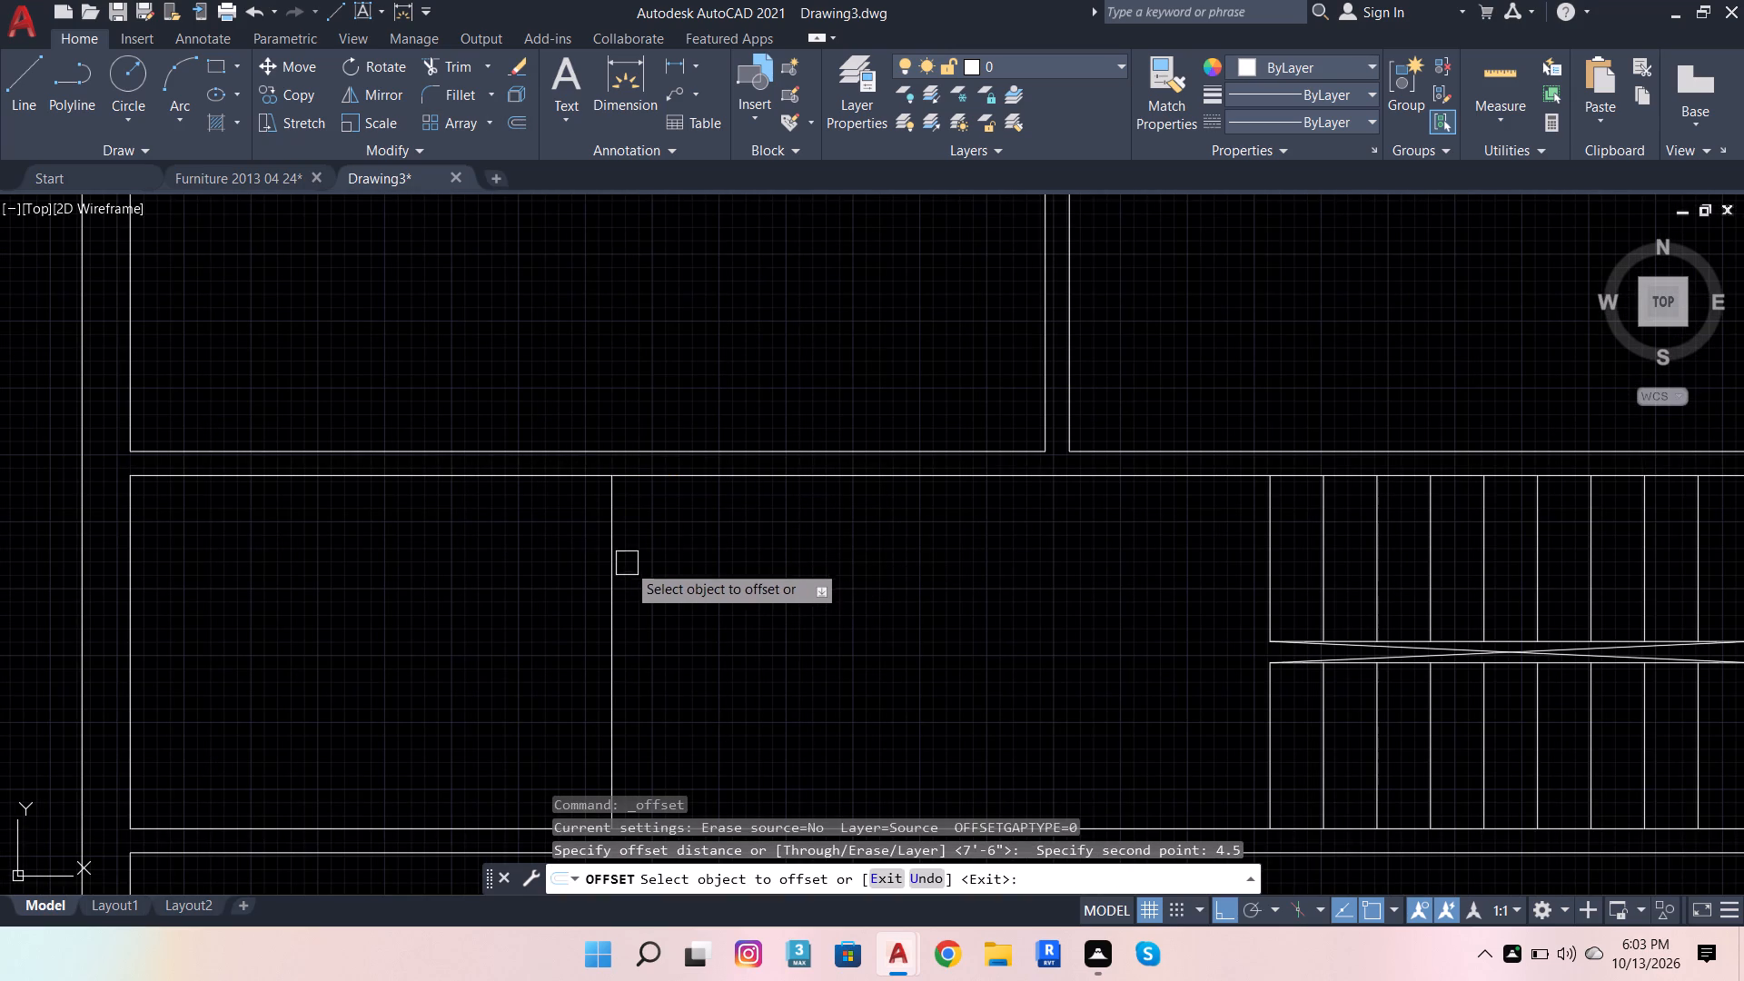
click(622, 550)
click(699, 550)
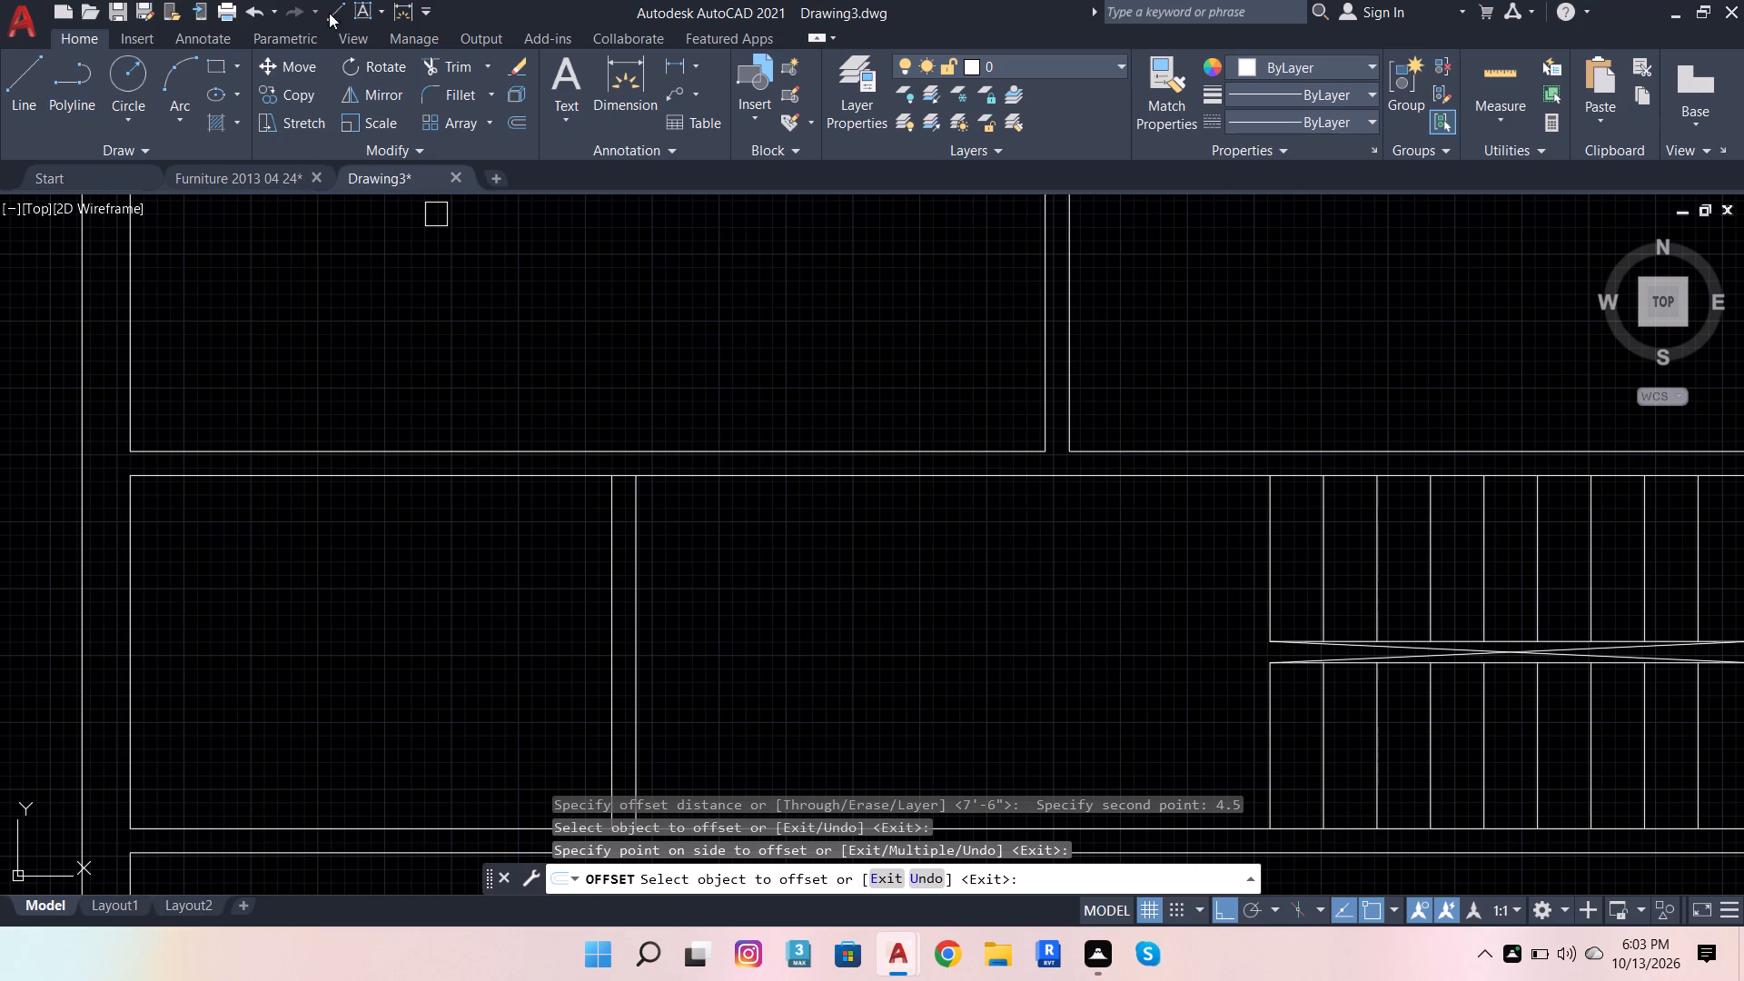
Trim the horizontal wall lines between the bathroom partition's two faces at its upper and lower junctions.
click(445, 60)
scroll(579, 477, up, 3)
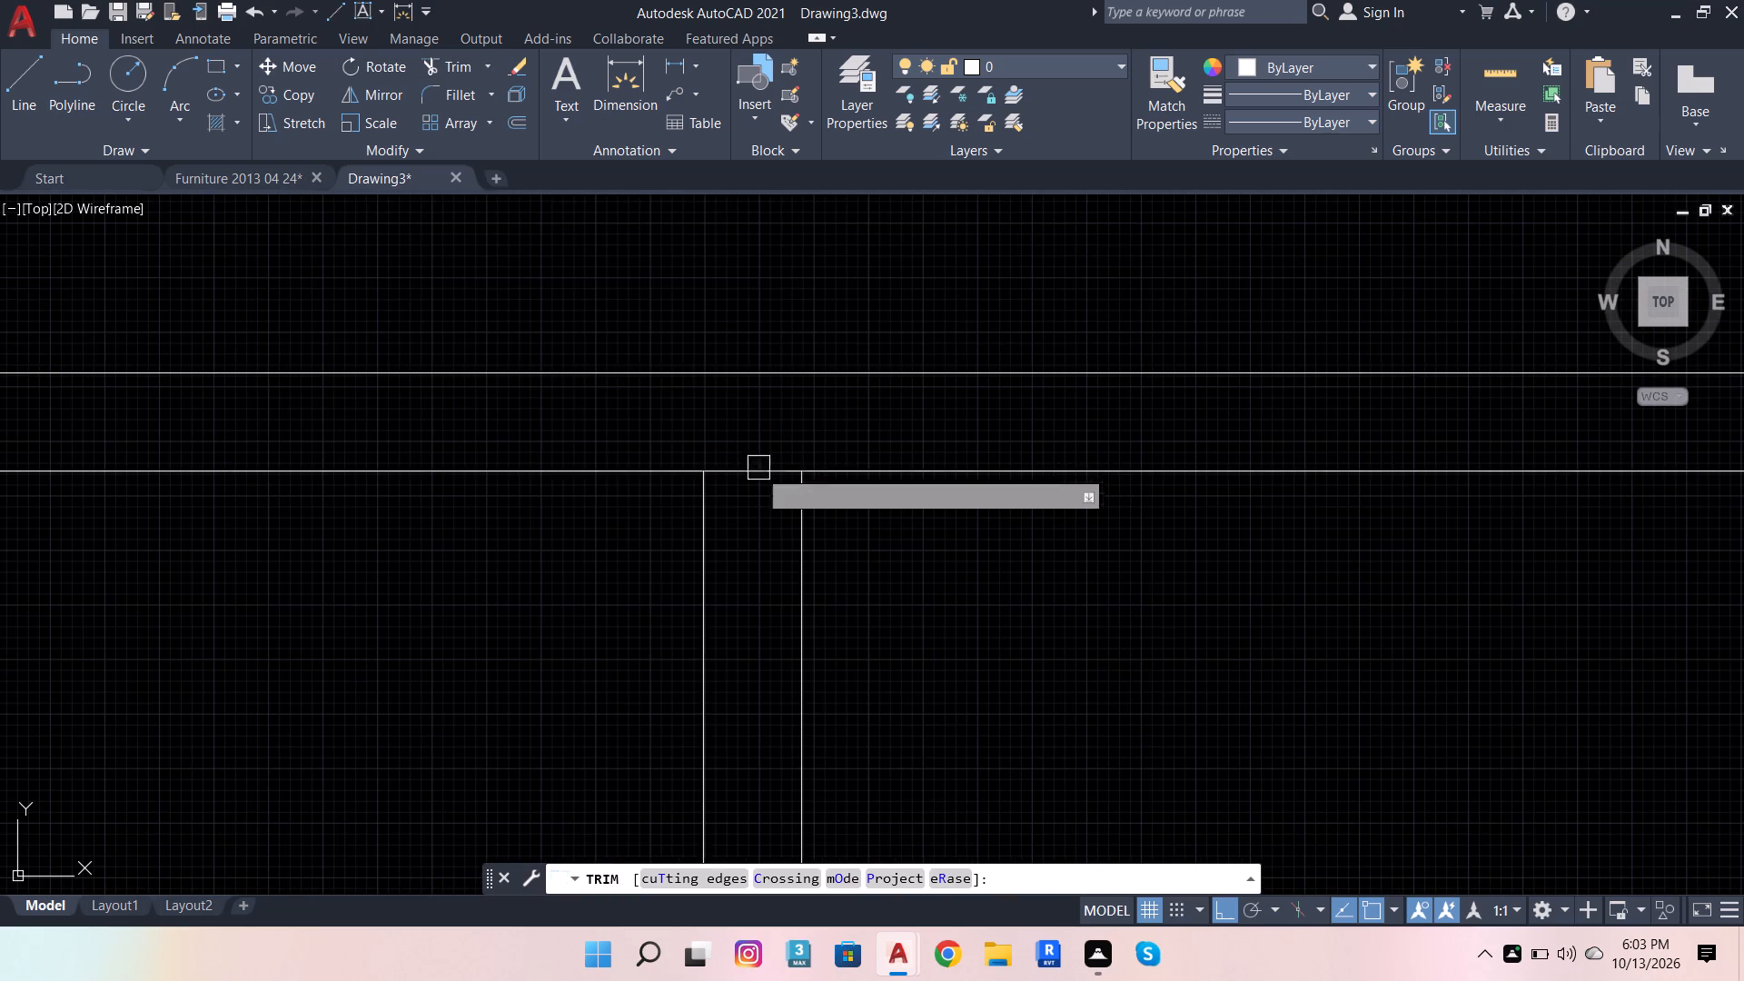
click(752, 471)
scroll(823, 399, down, 5)
scroll(831, 510, up, 4)
click(725, 659)
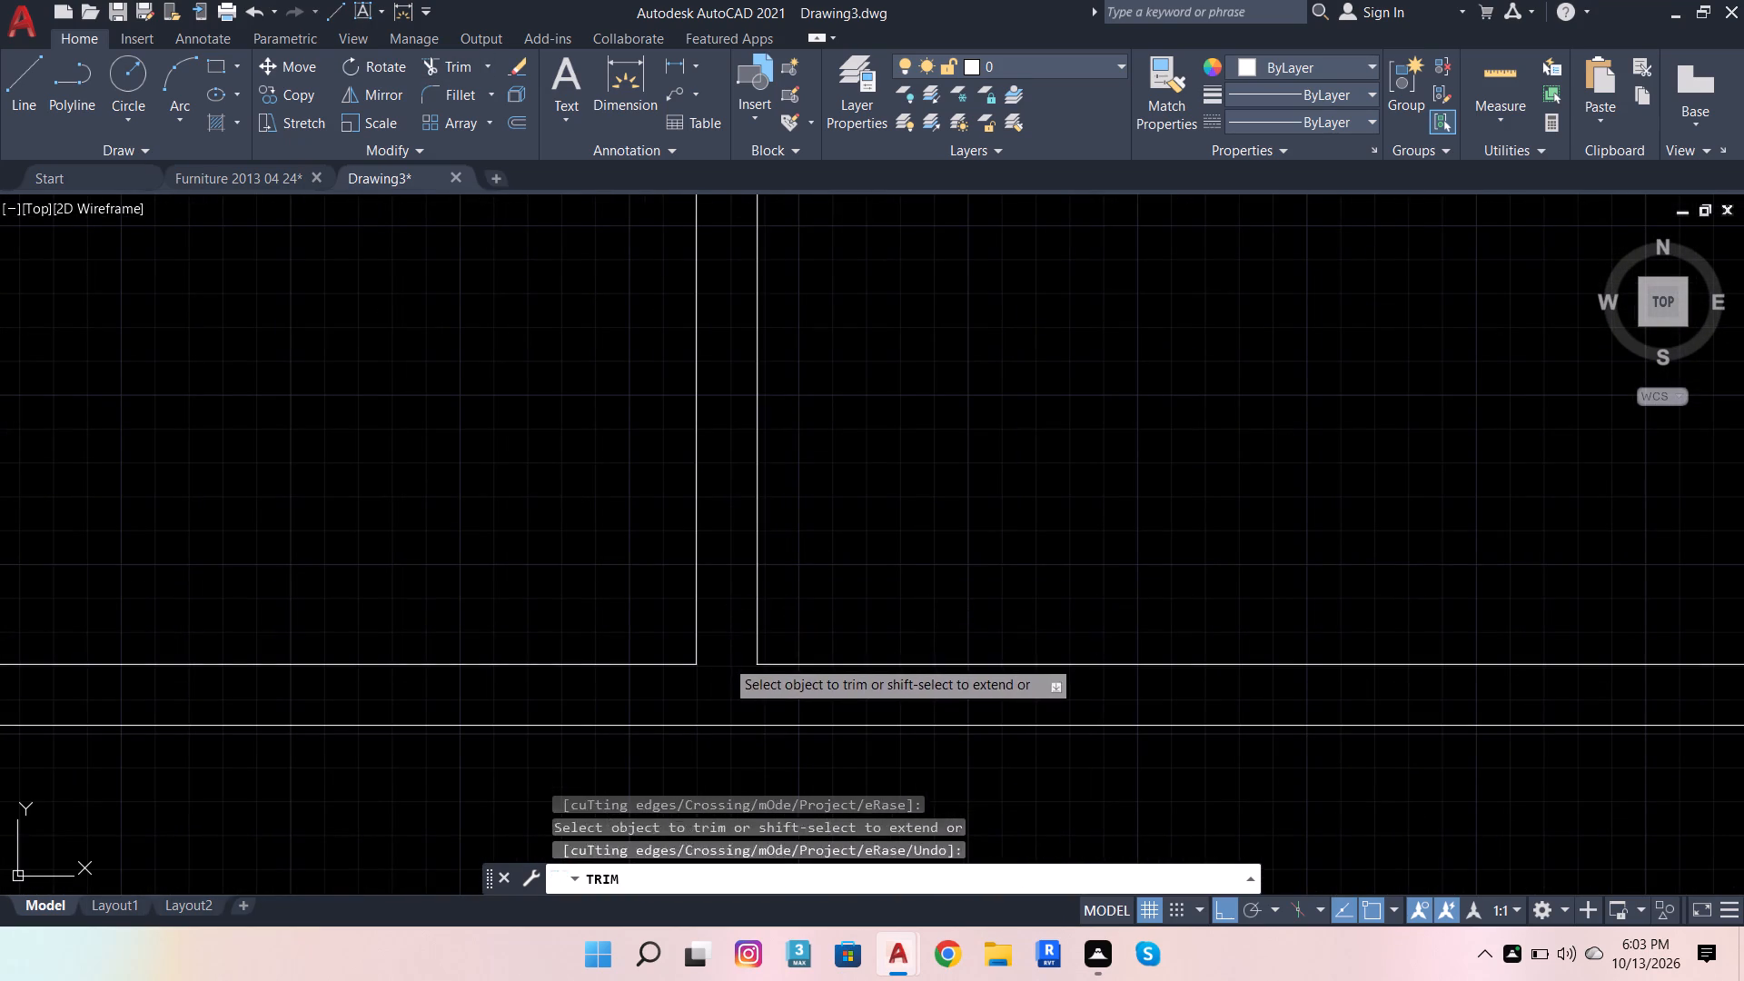
scroll(909, 523, down, 5)
scroll(544, 517, down, 2)
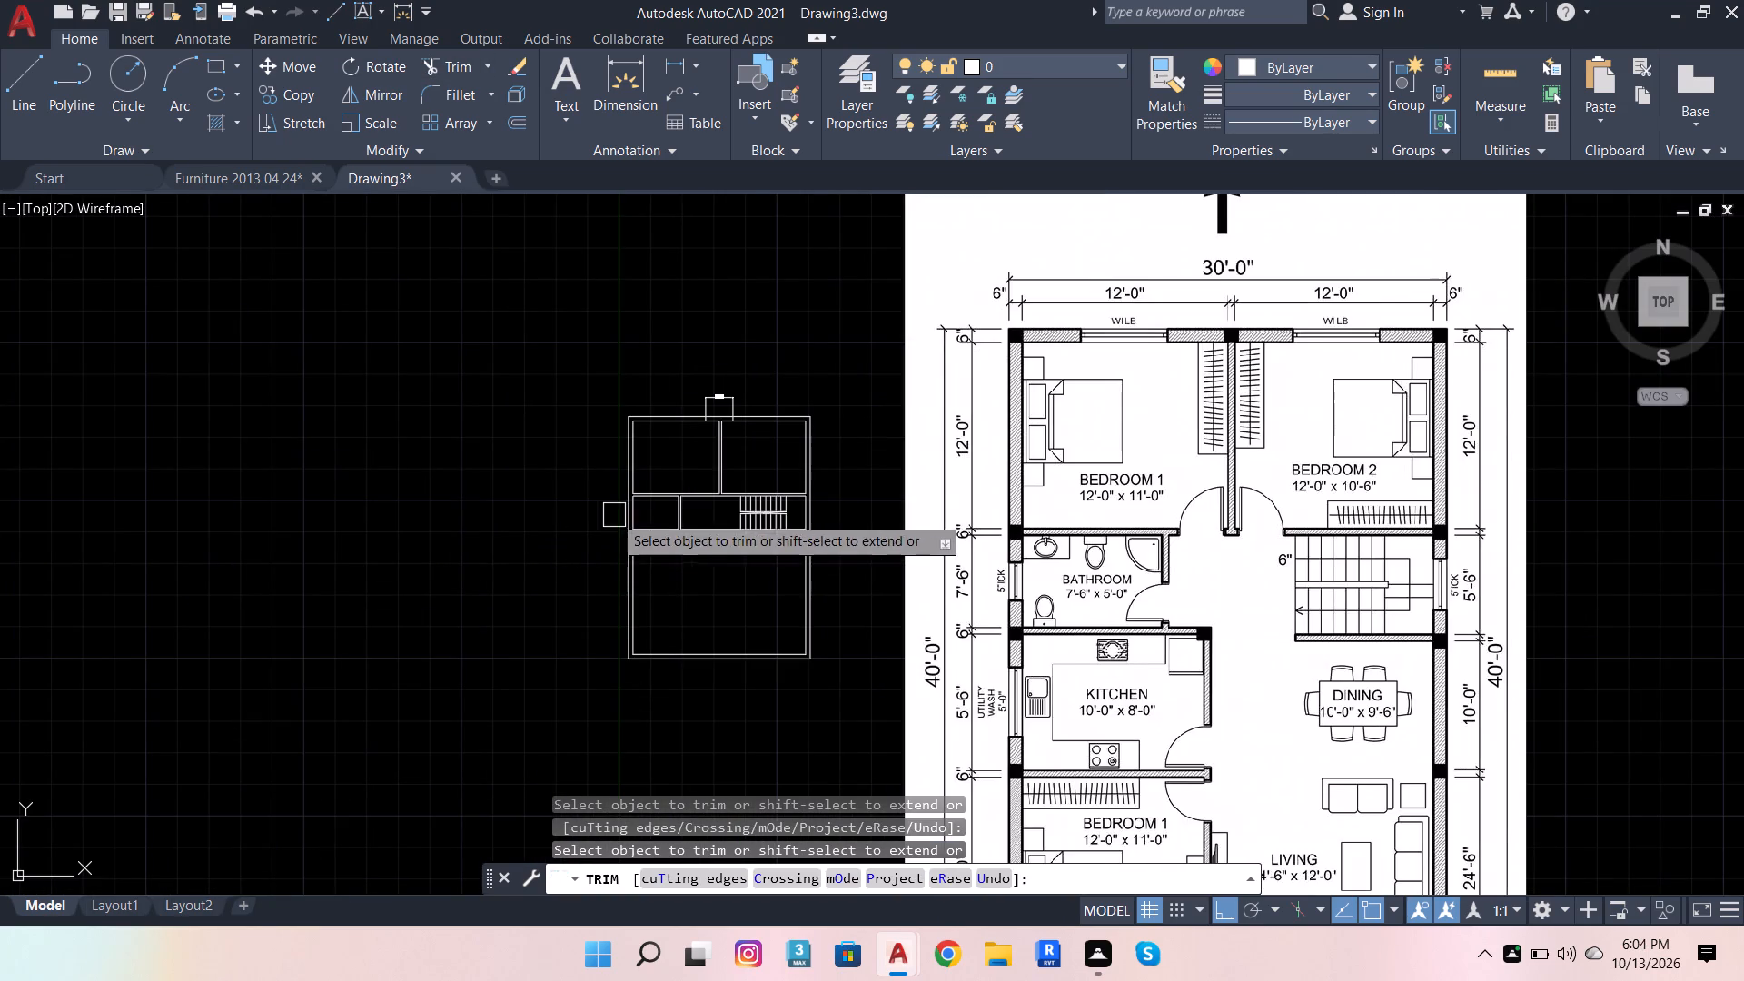
Offset the upper wall line of the large lower room 8' downward for the kitchen's lower wall.
key(Escape)
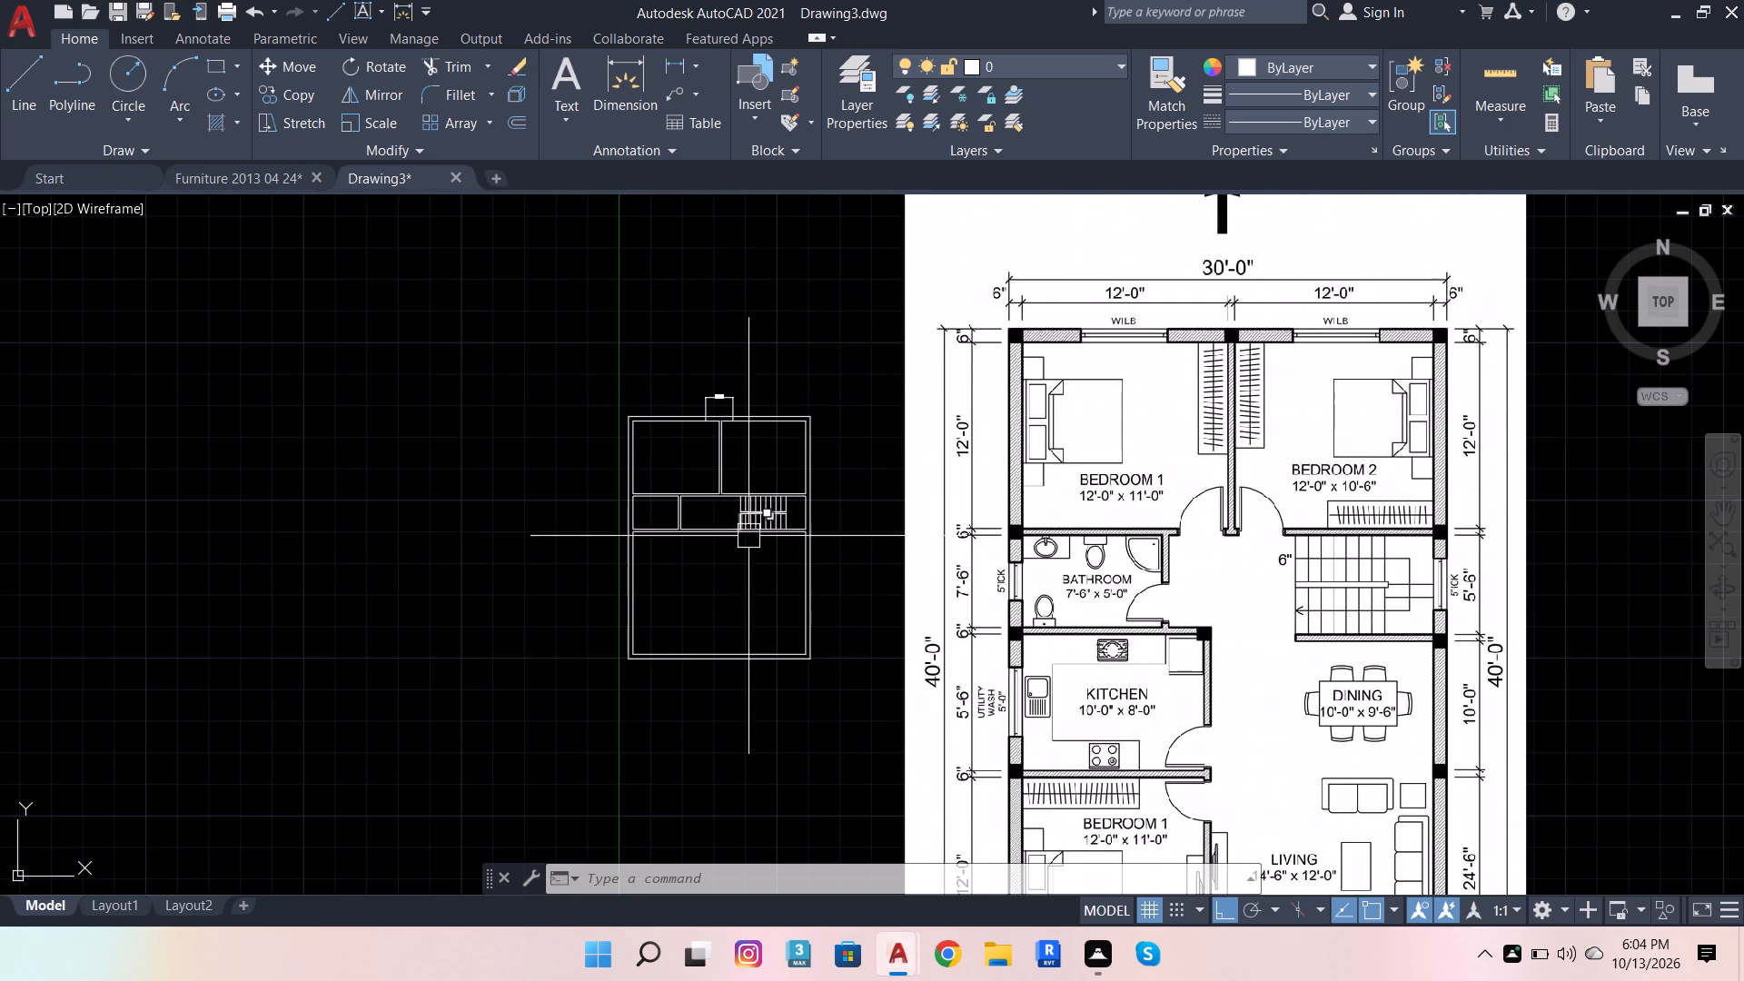
scroll(747, 537, up, 1)
scroll(782, 475, down, 2)
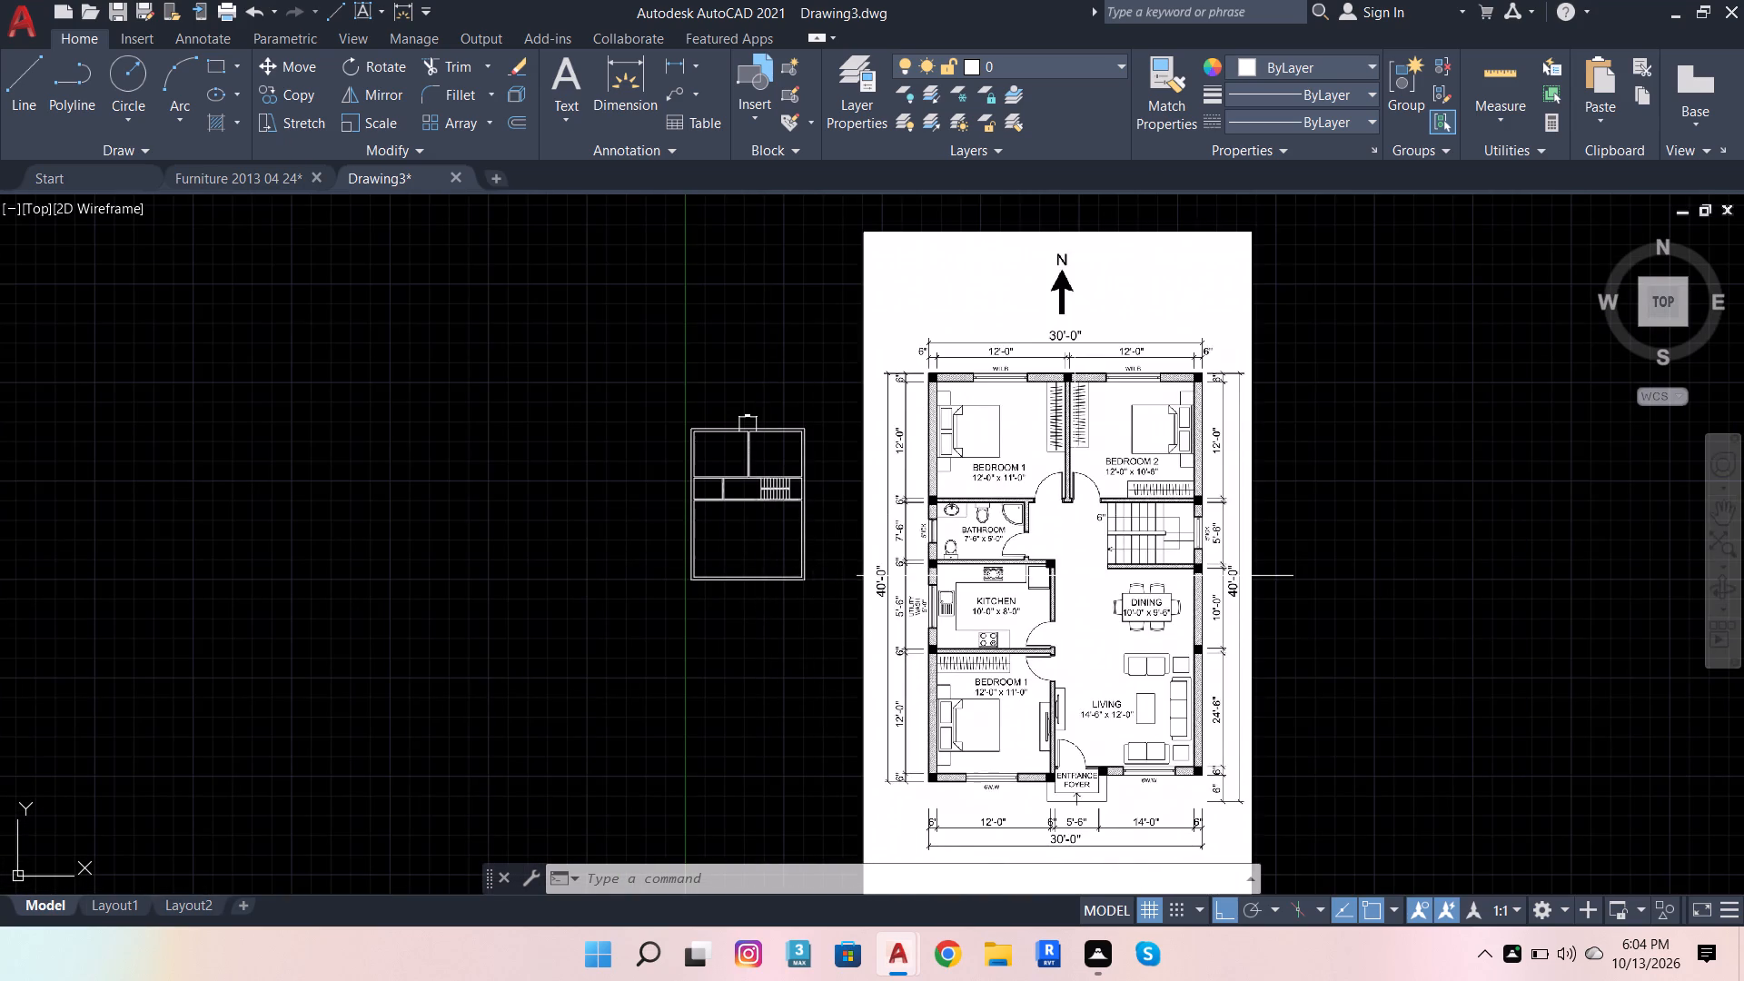
scroll(1076, 580, up, 1)
scroll(495, 486, up, 1)
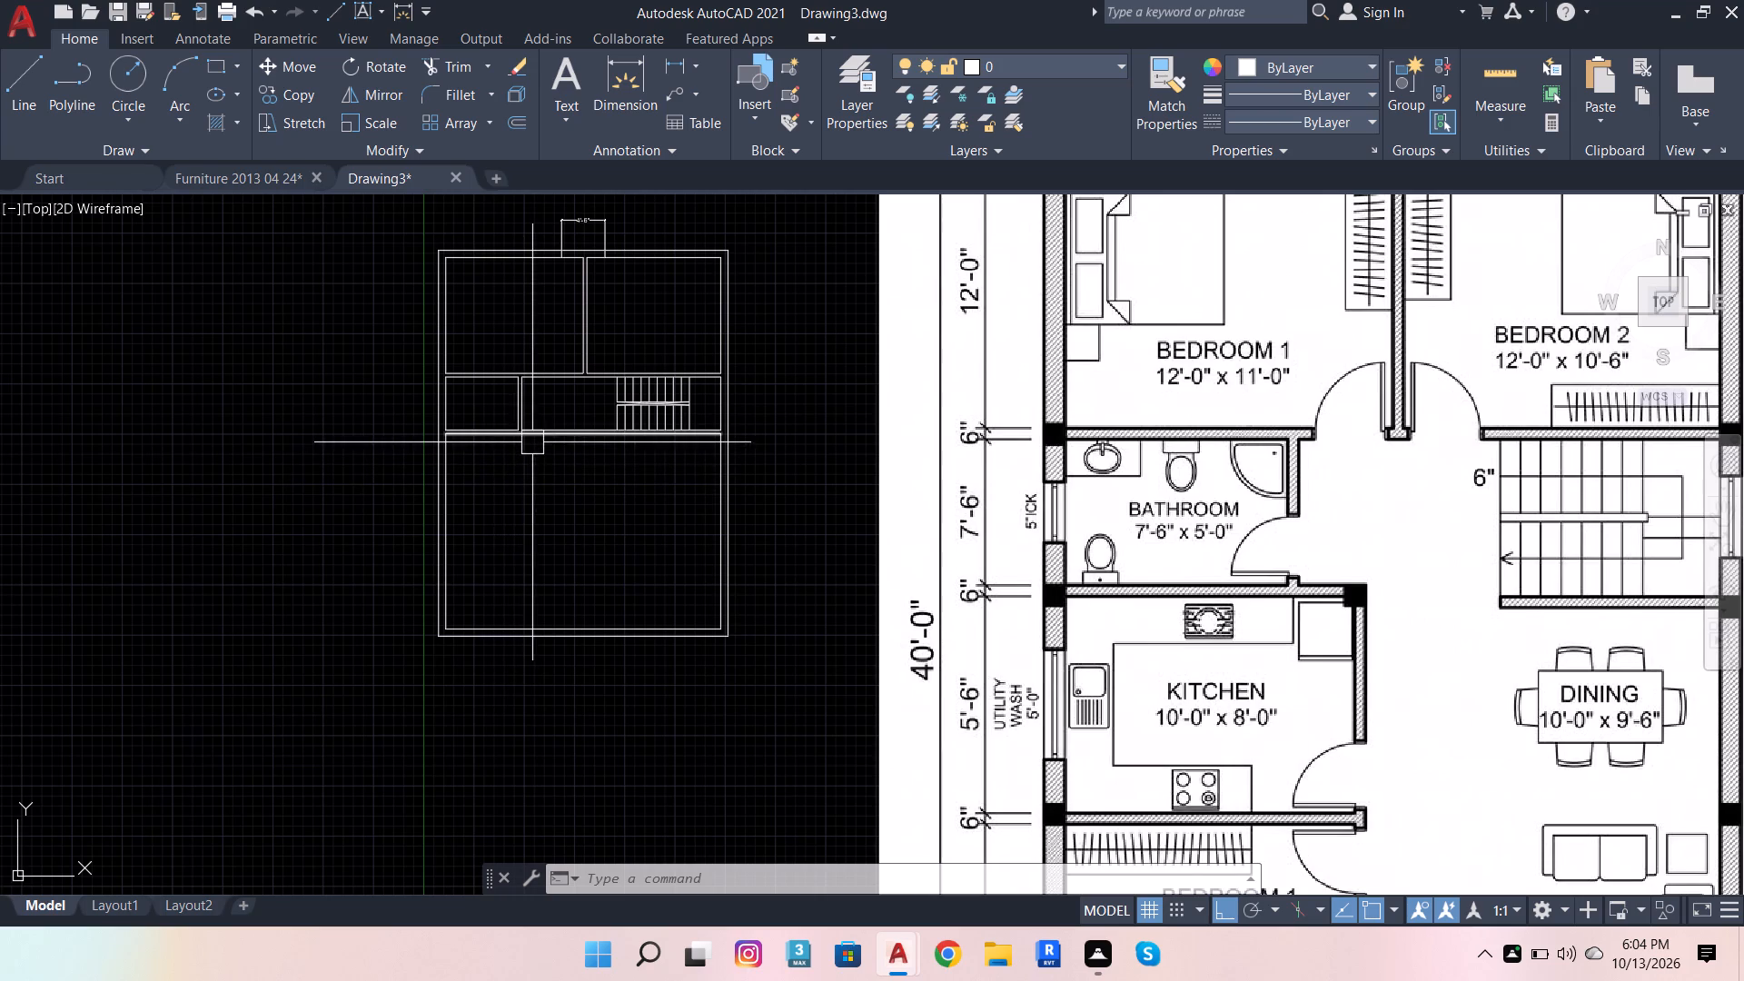
click(535, 444)
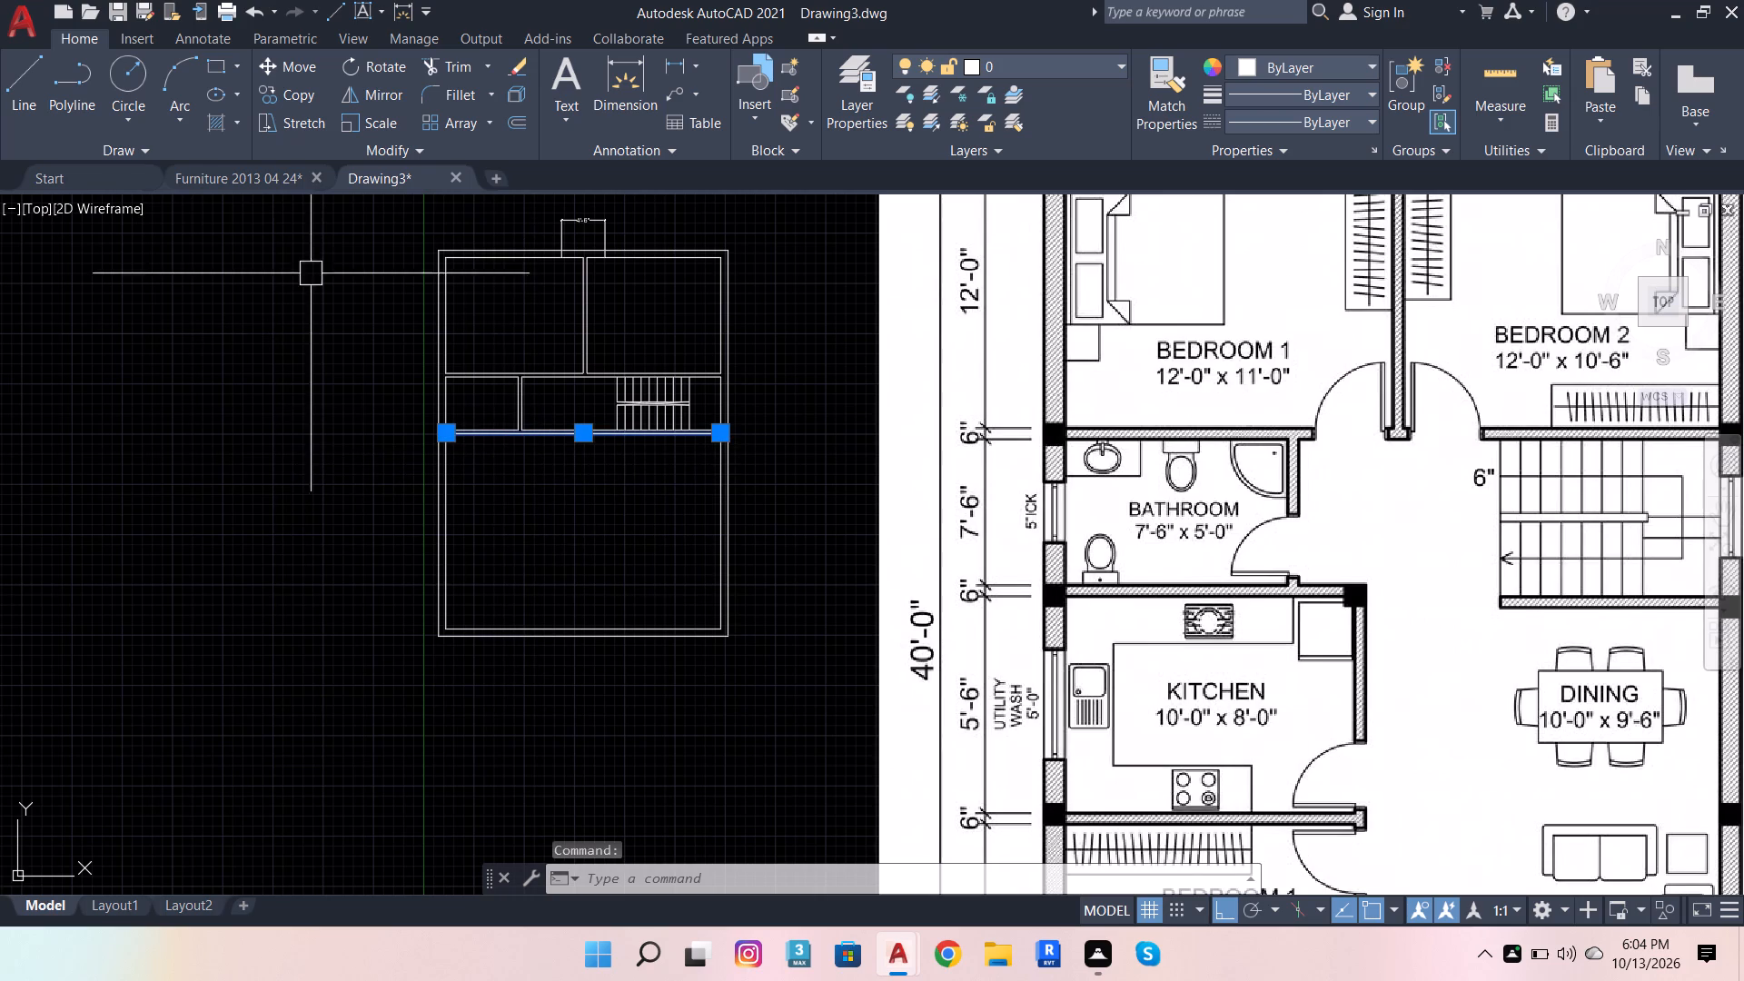
click(510, 132)
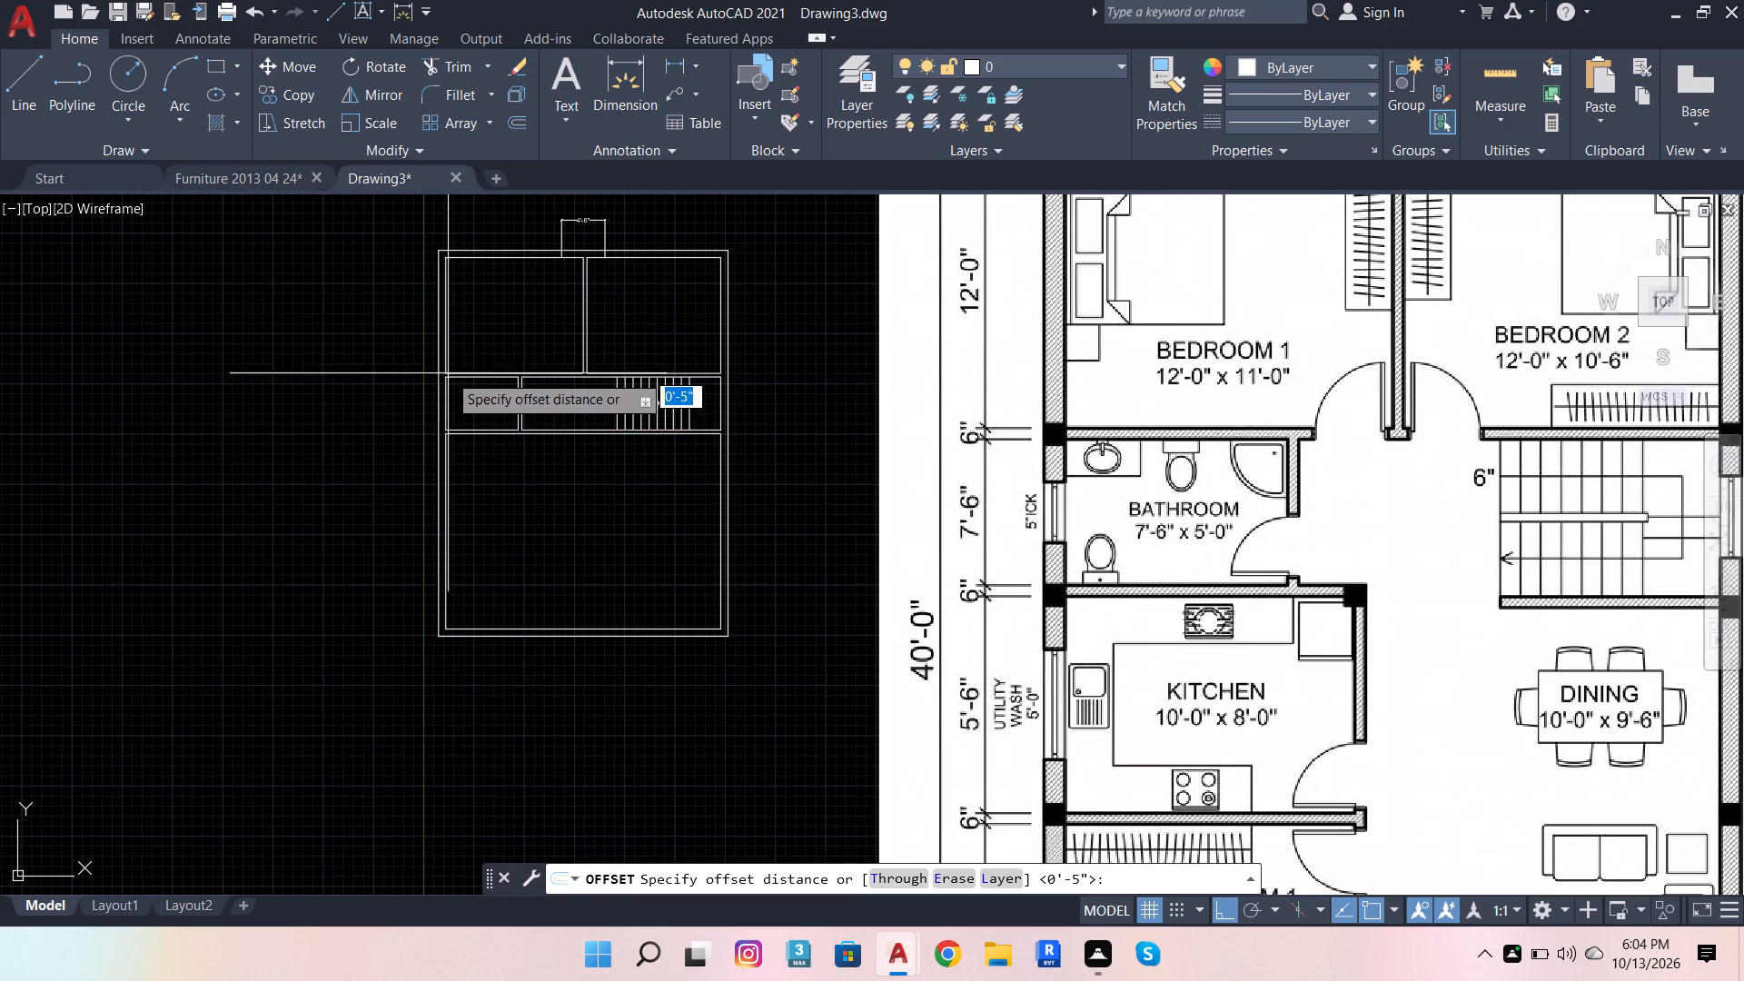
scroll(464, 440, up, 1)
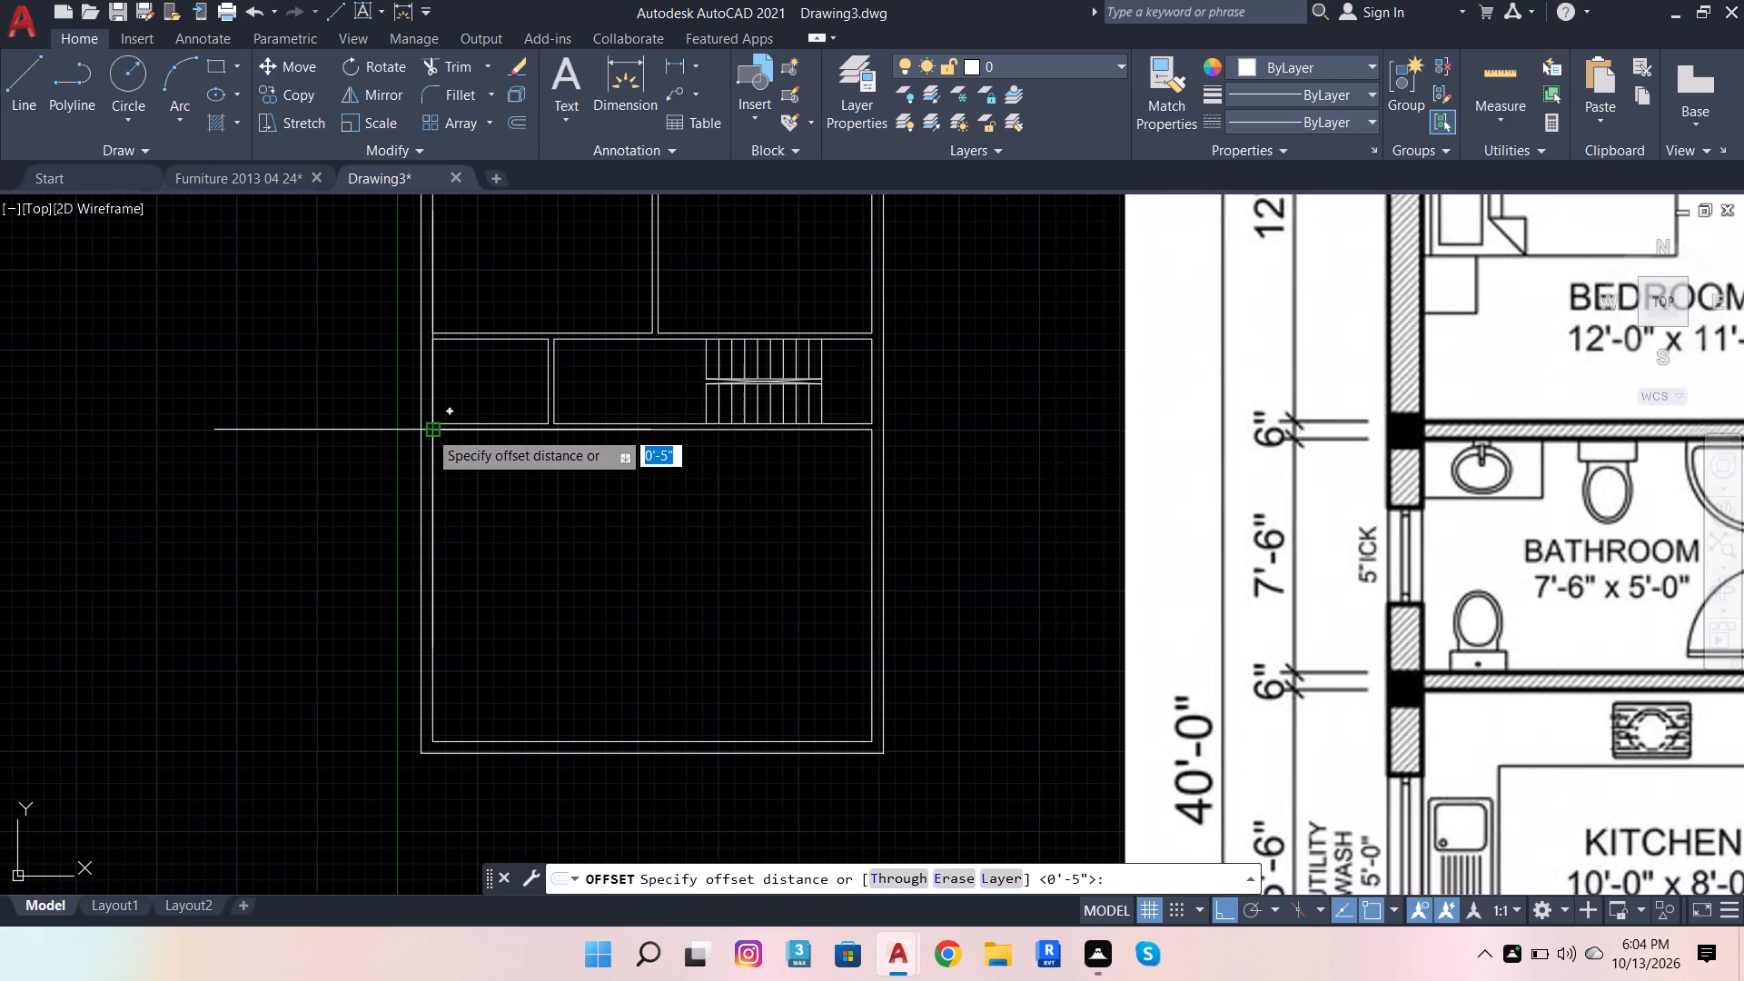
click(428, 431)
scroll(457, 590, down, 1)
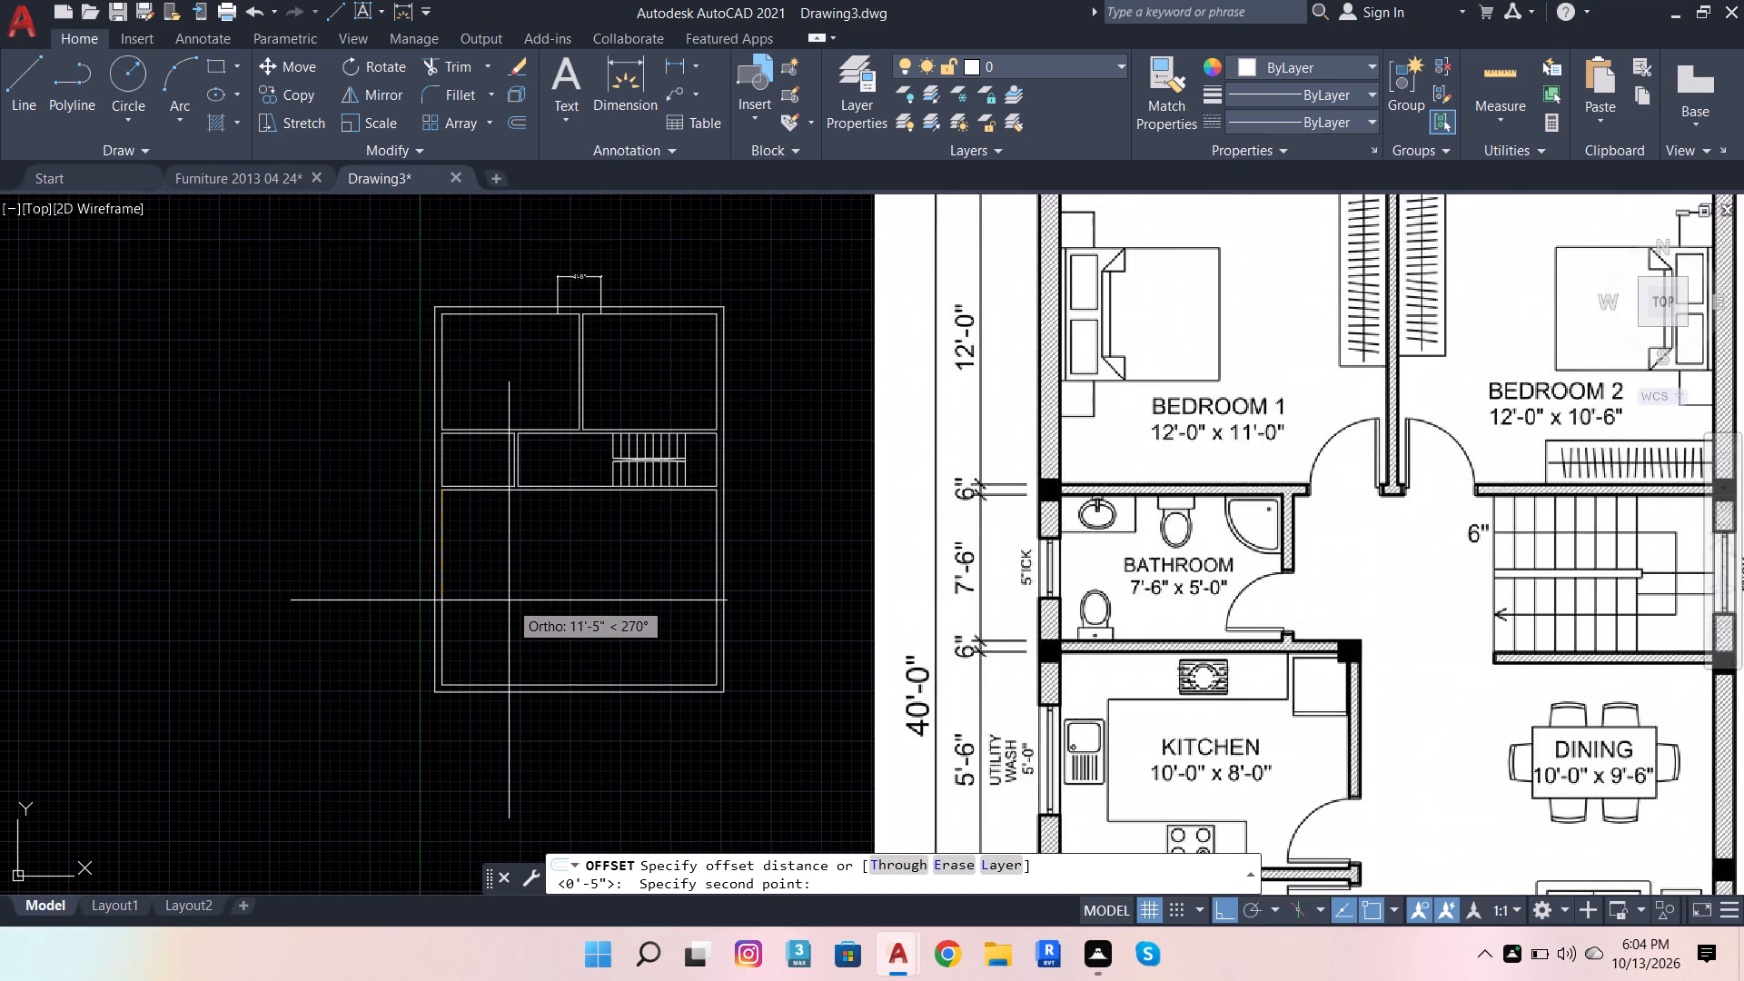
text(8')
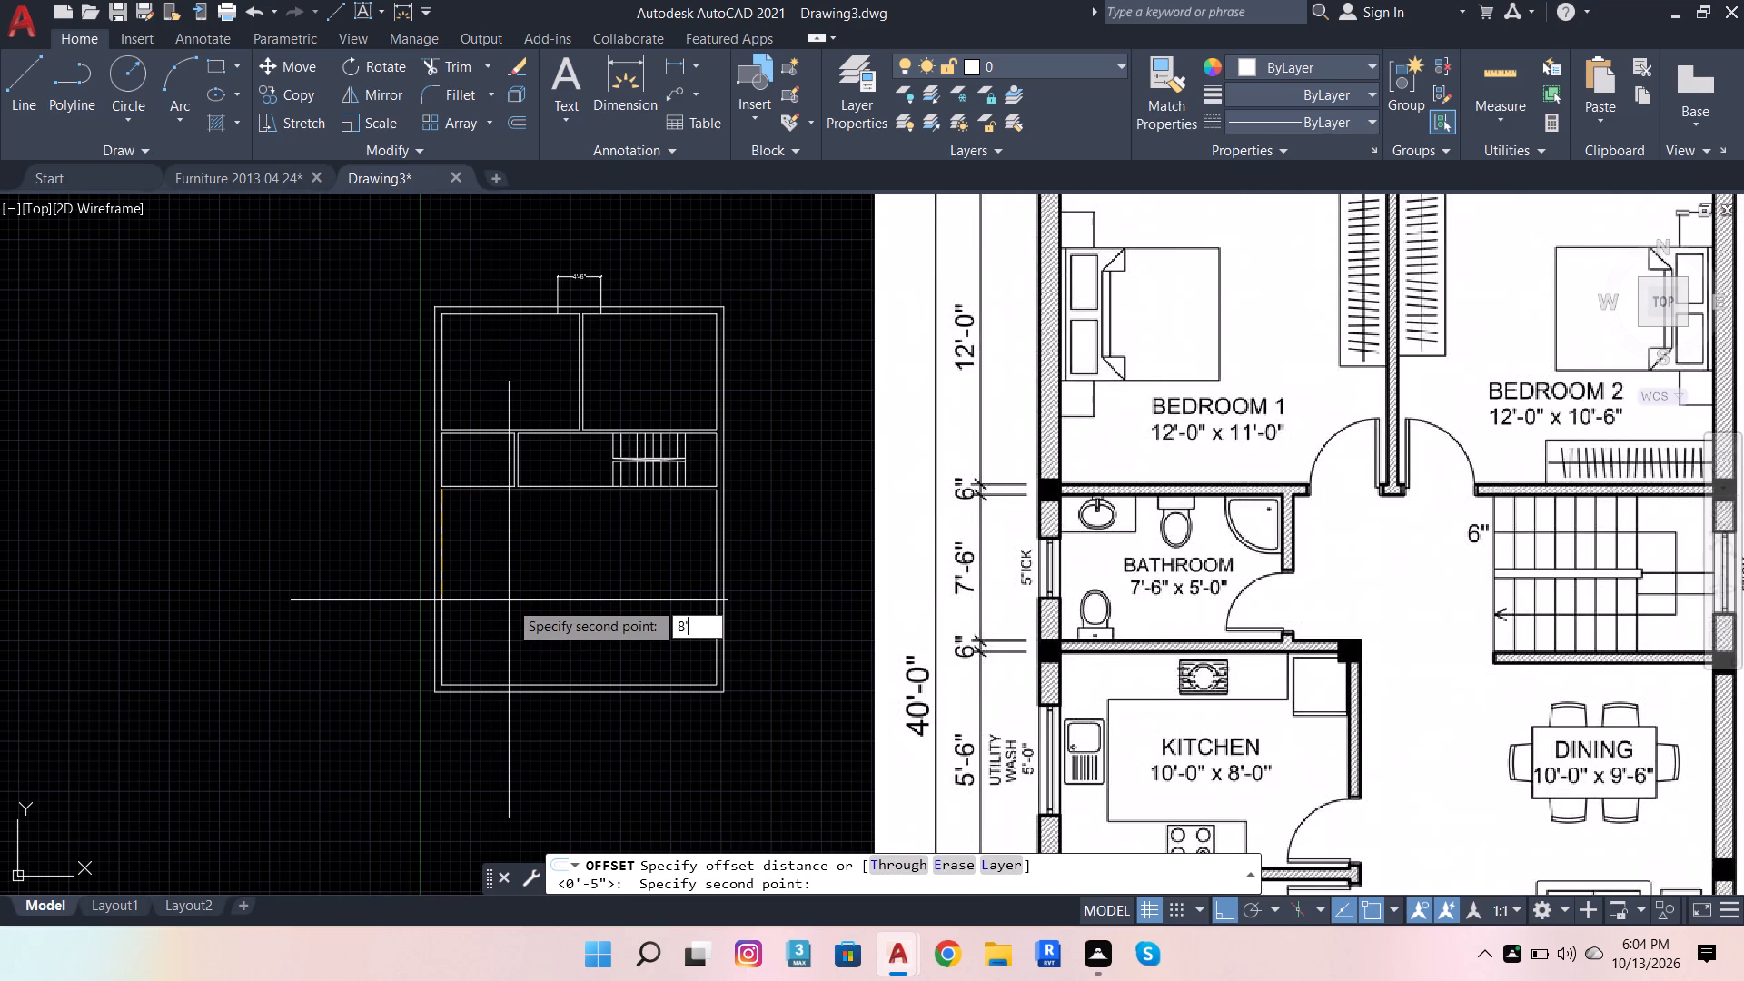
key(Return)
click(509, 600)
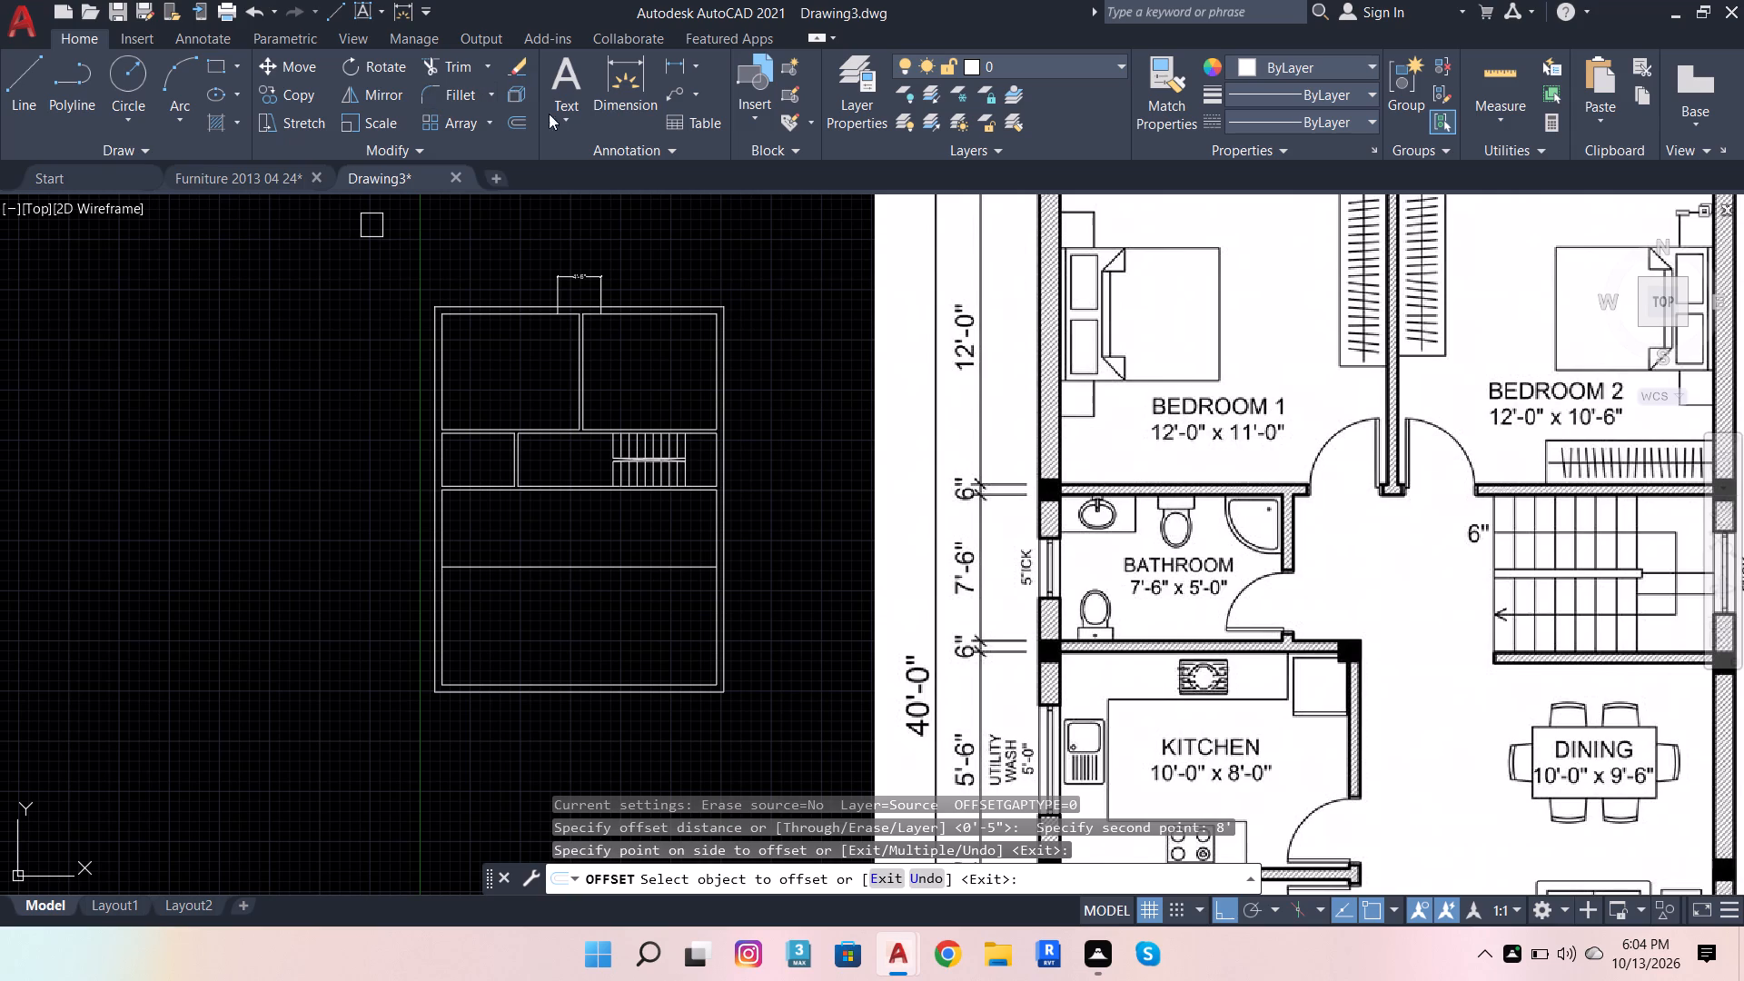
Offset the new kitchen wall line 4.5" downward to give the wall its thickness.
click(518, 118)
click(496, 570)
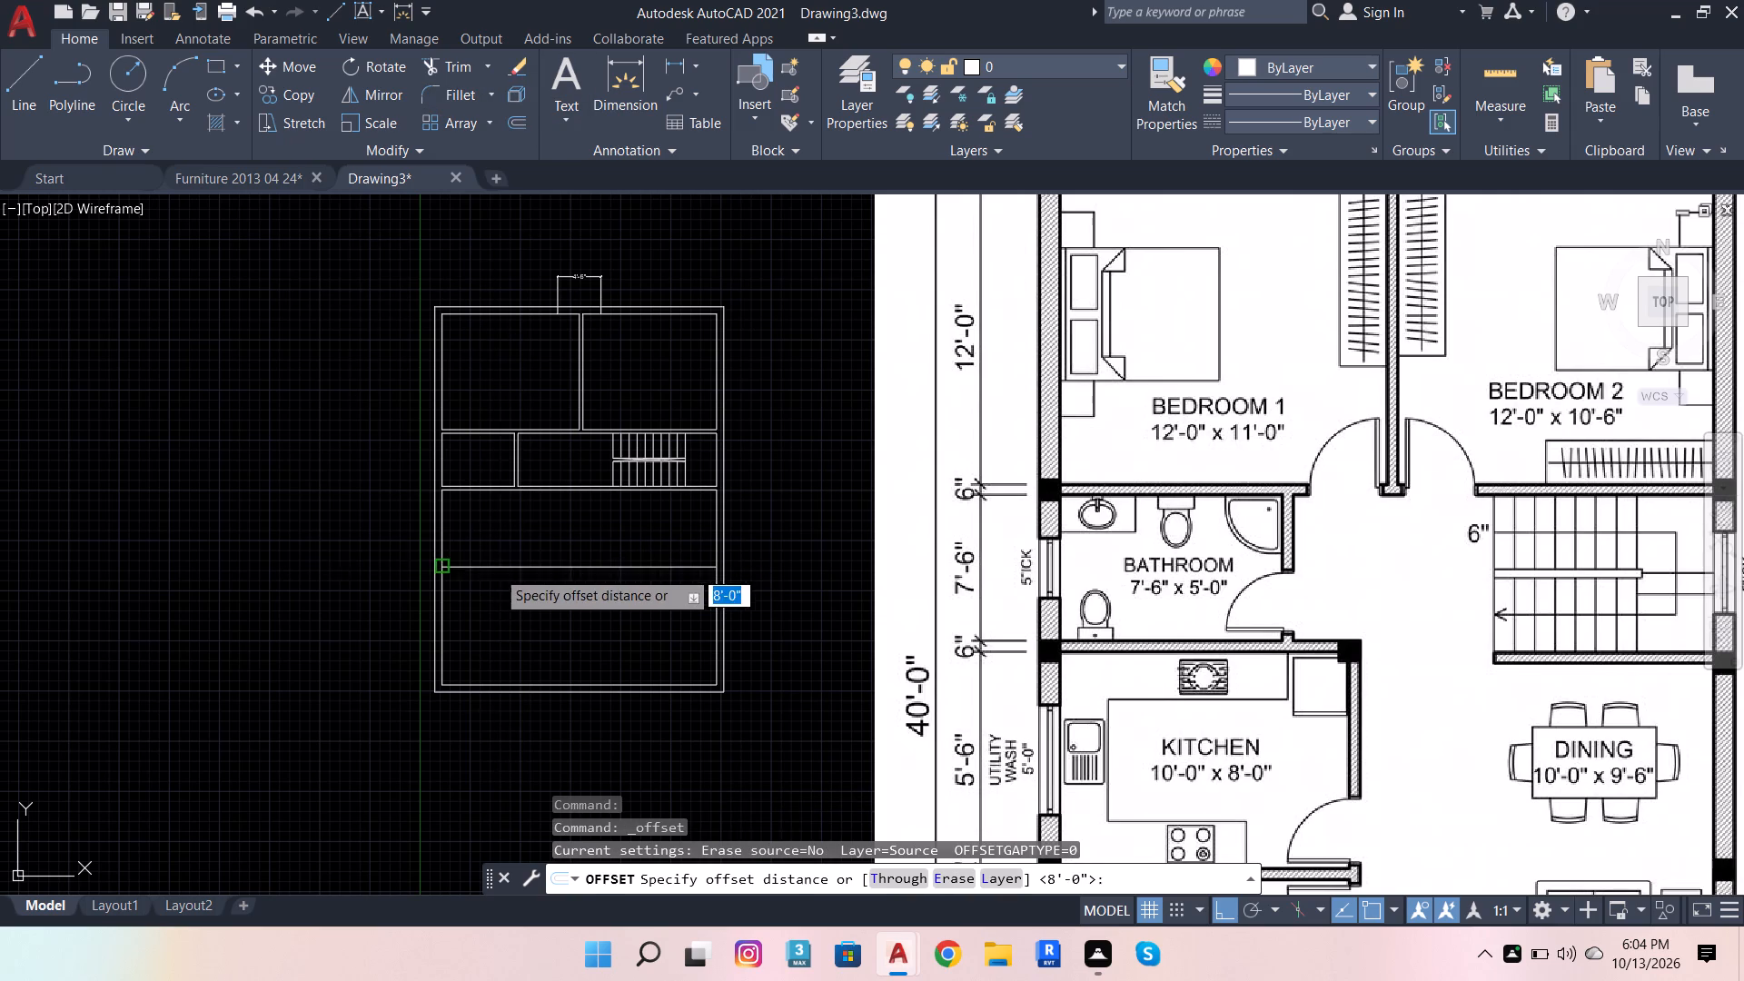
text(4.5)
key(Return)
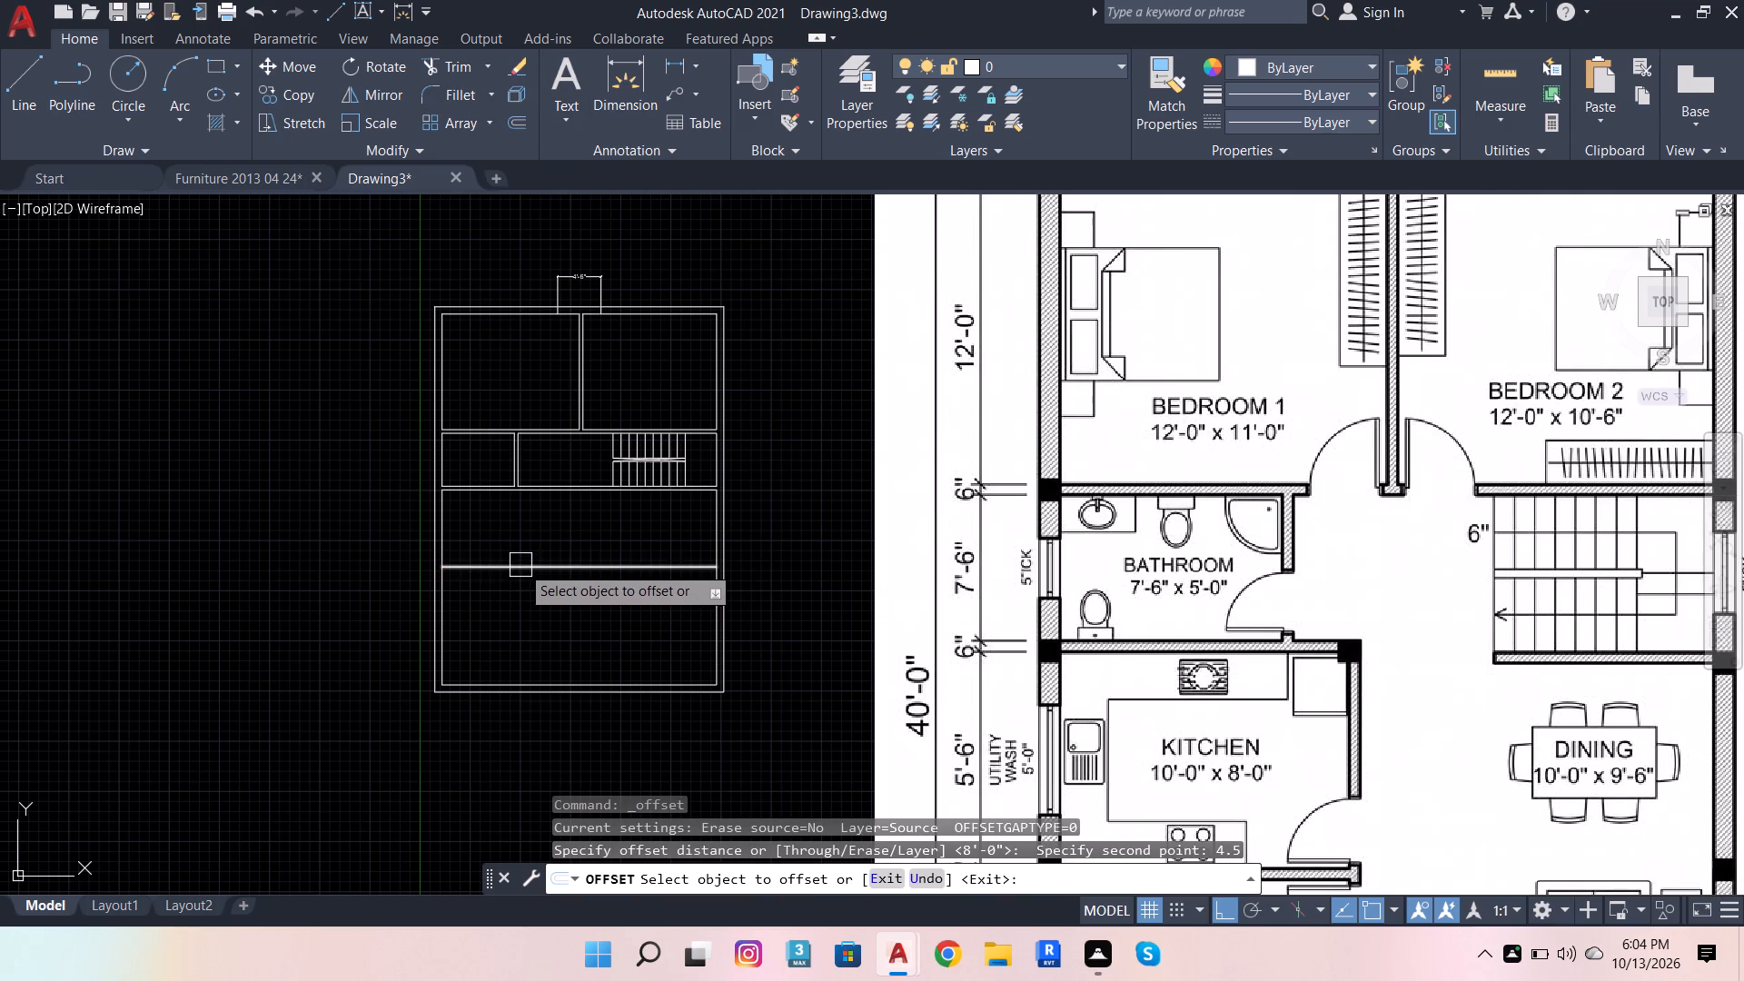
click(520, 565)
click(516, 611)
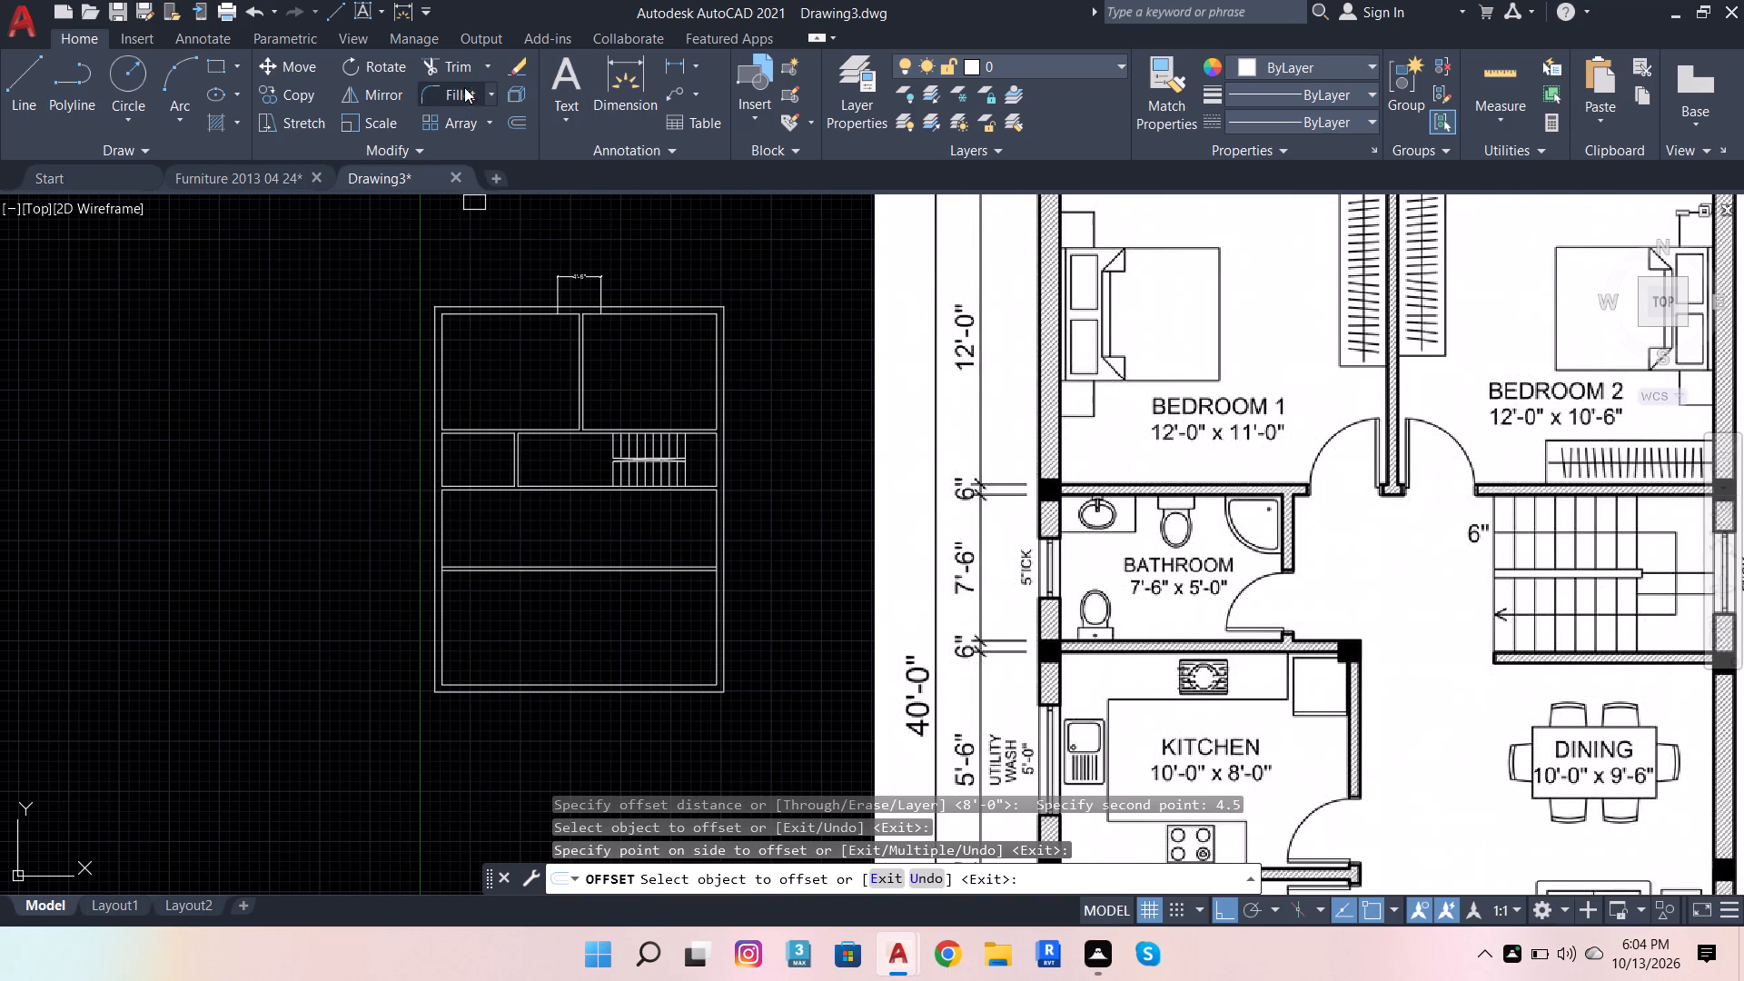
Trim the left inner wall line between the two faces of the kitchen's lower wall.
click(474, 69)
scroll(468, 540, up, 4)
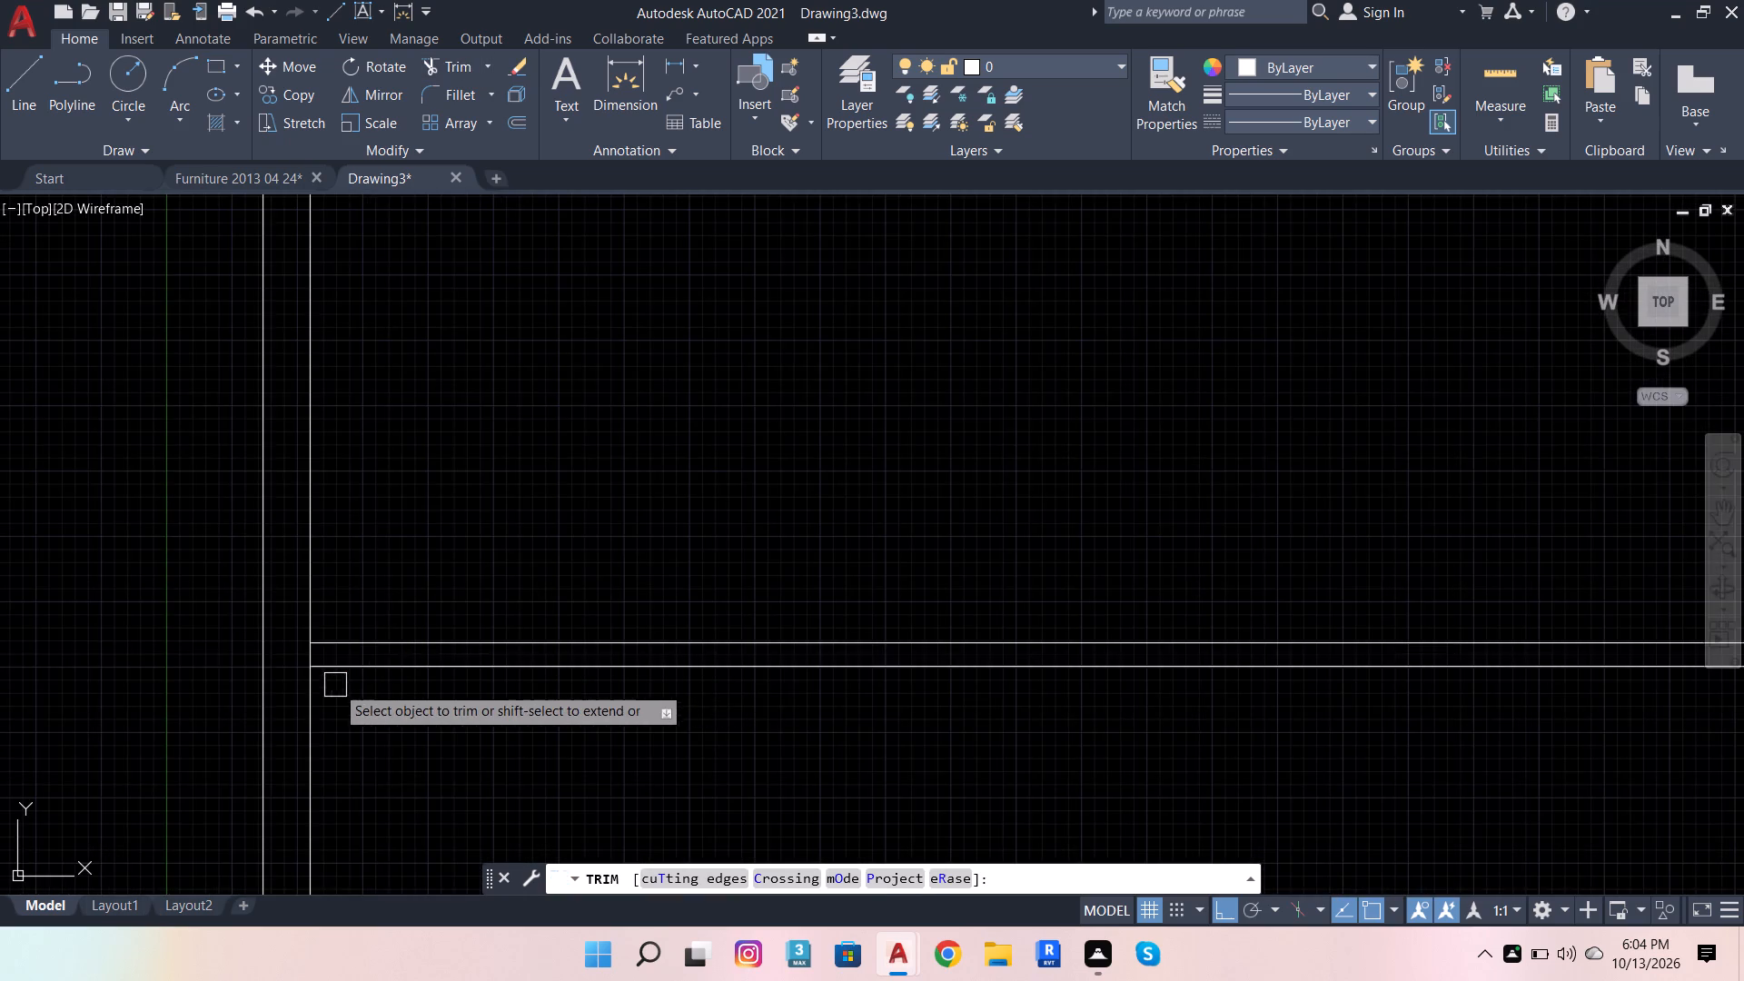
scroll(306, 678, up, 2)
click(278, 617)
click(362, 625)
scroll(624, 628, down, 4)
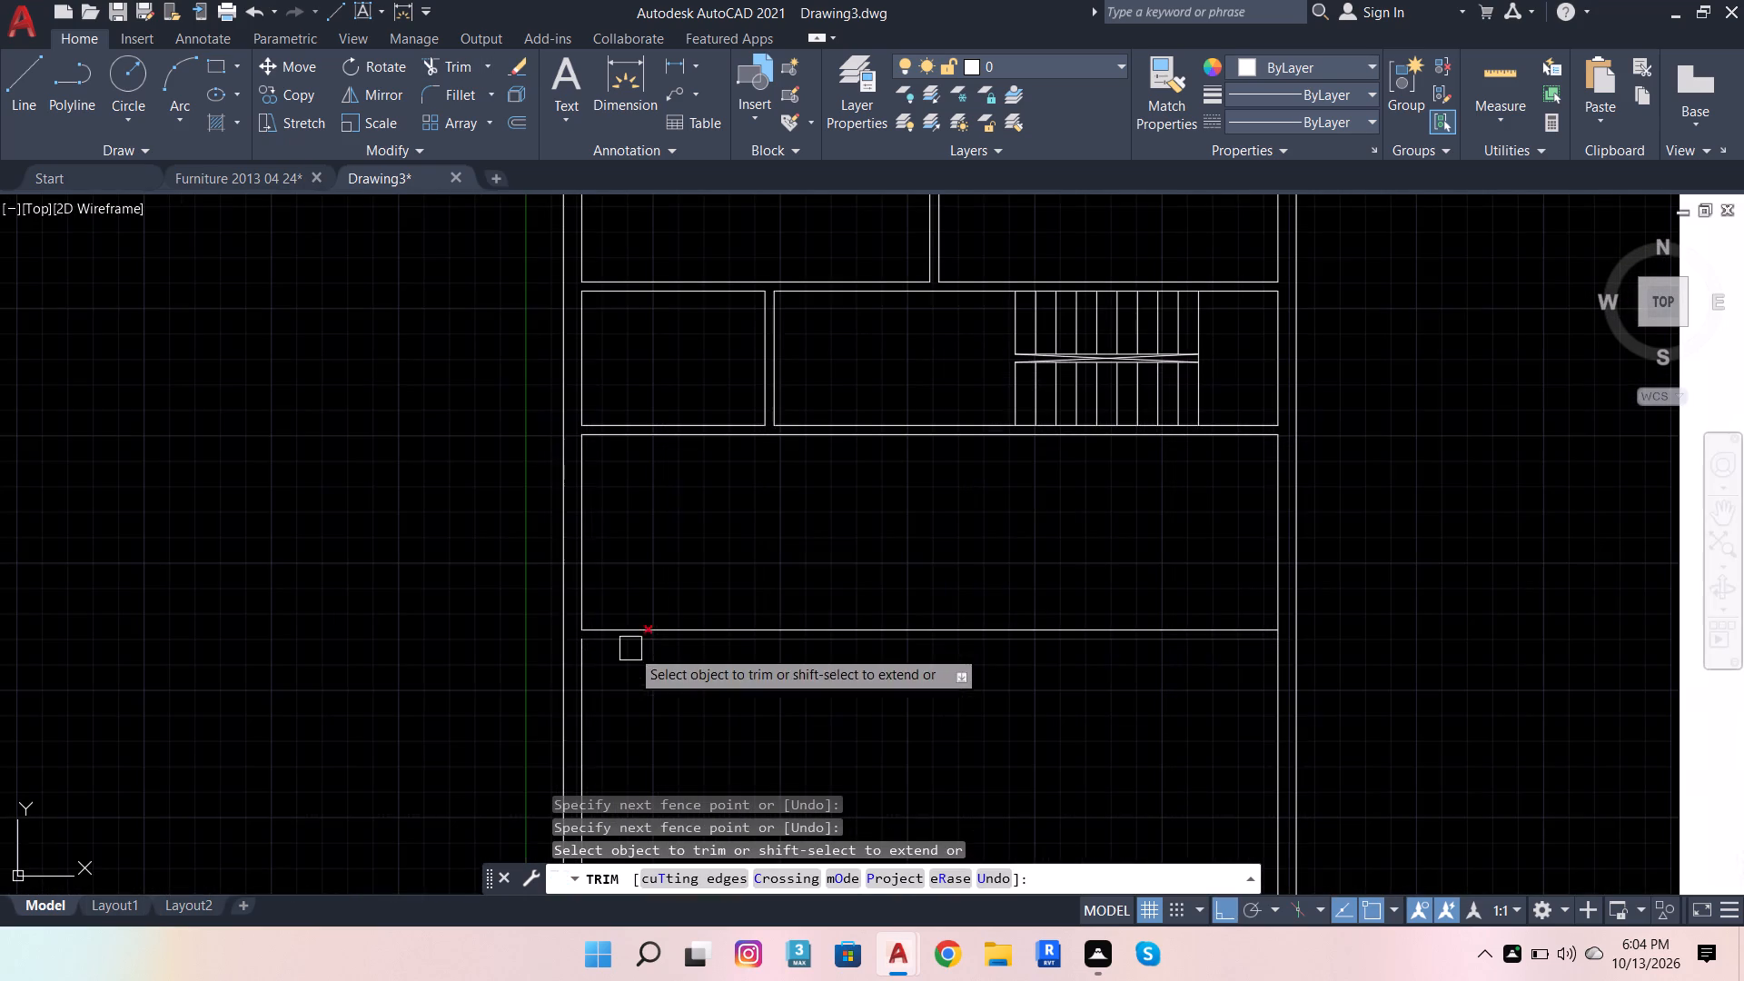
scroll(758, 549, down, 1)
scroll(559, 642, down, 2)
key(Escape)
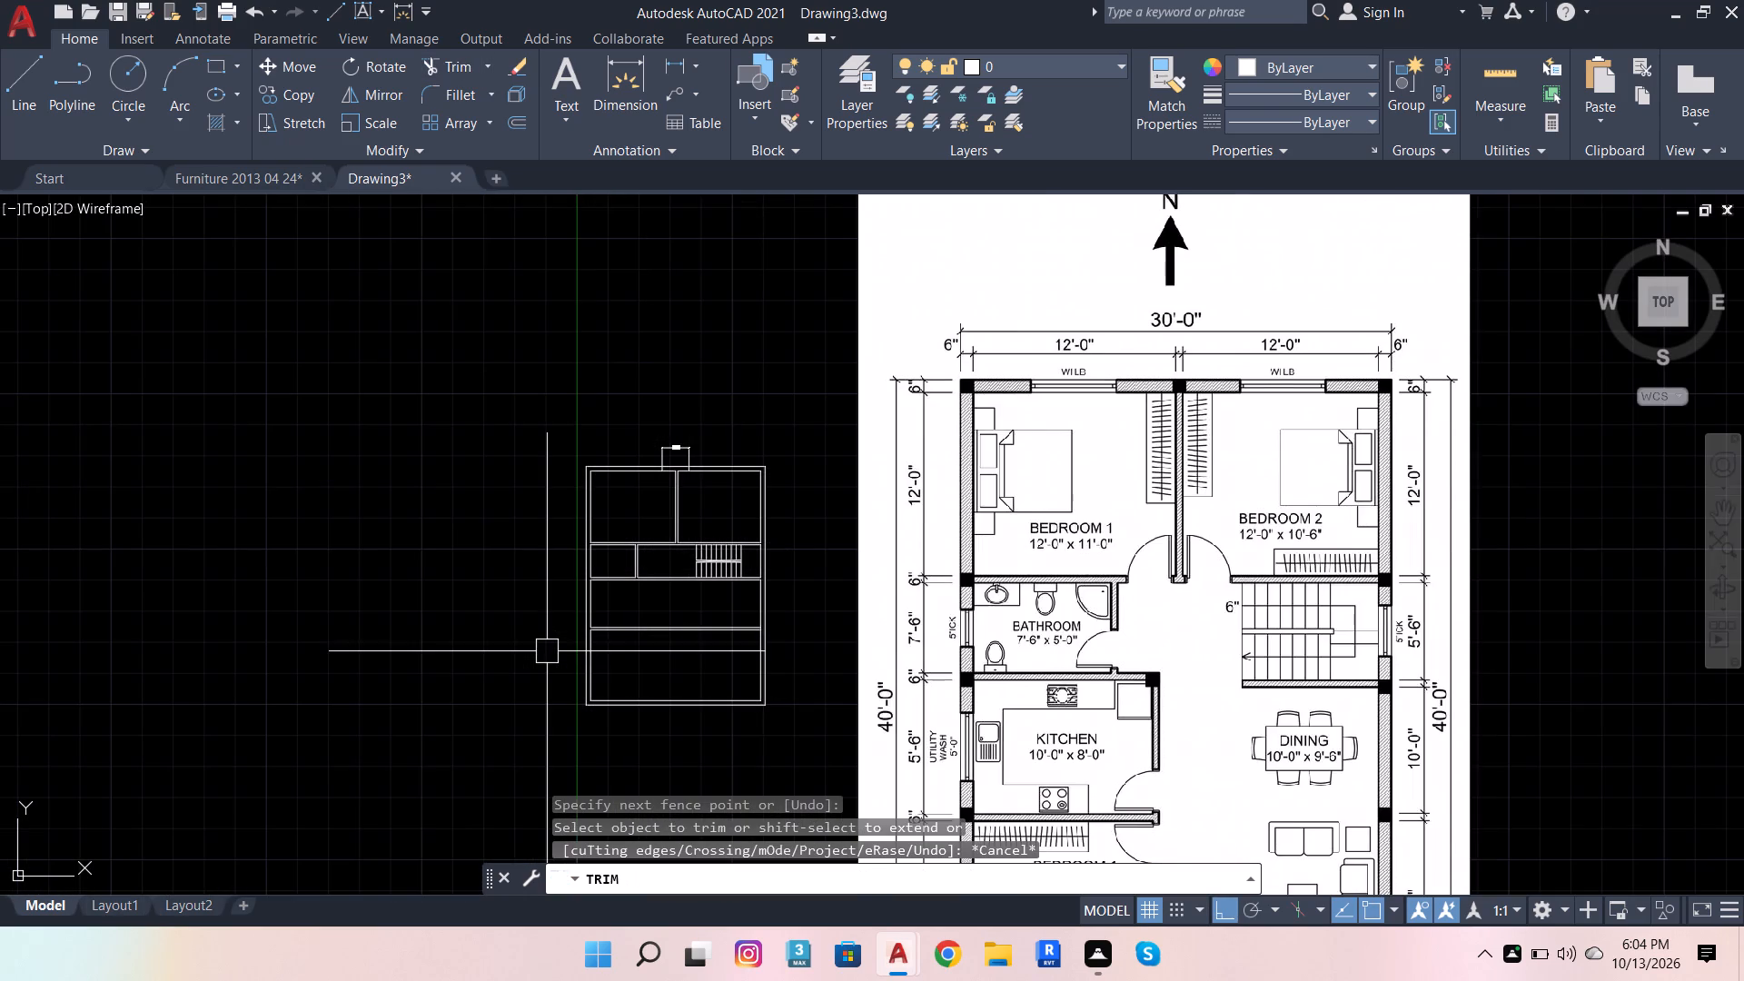
Offset the kitchen's left inner wall line 10' to the right for its side wall.
scroll(685, 613, up, 1)
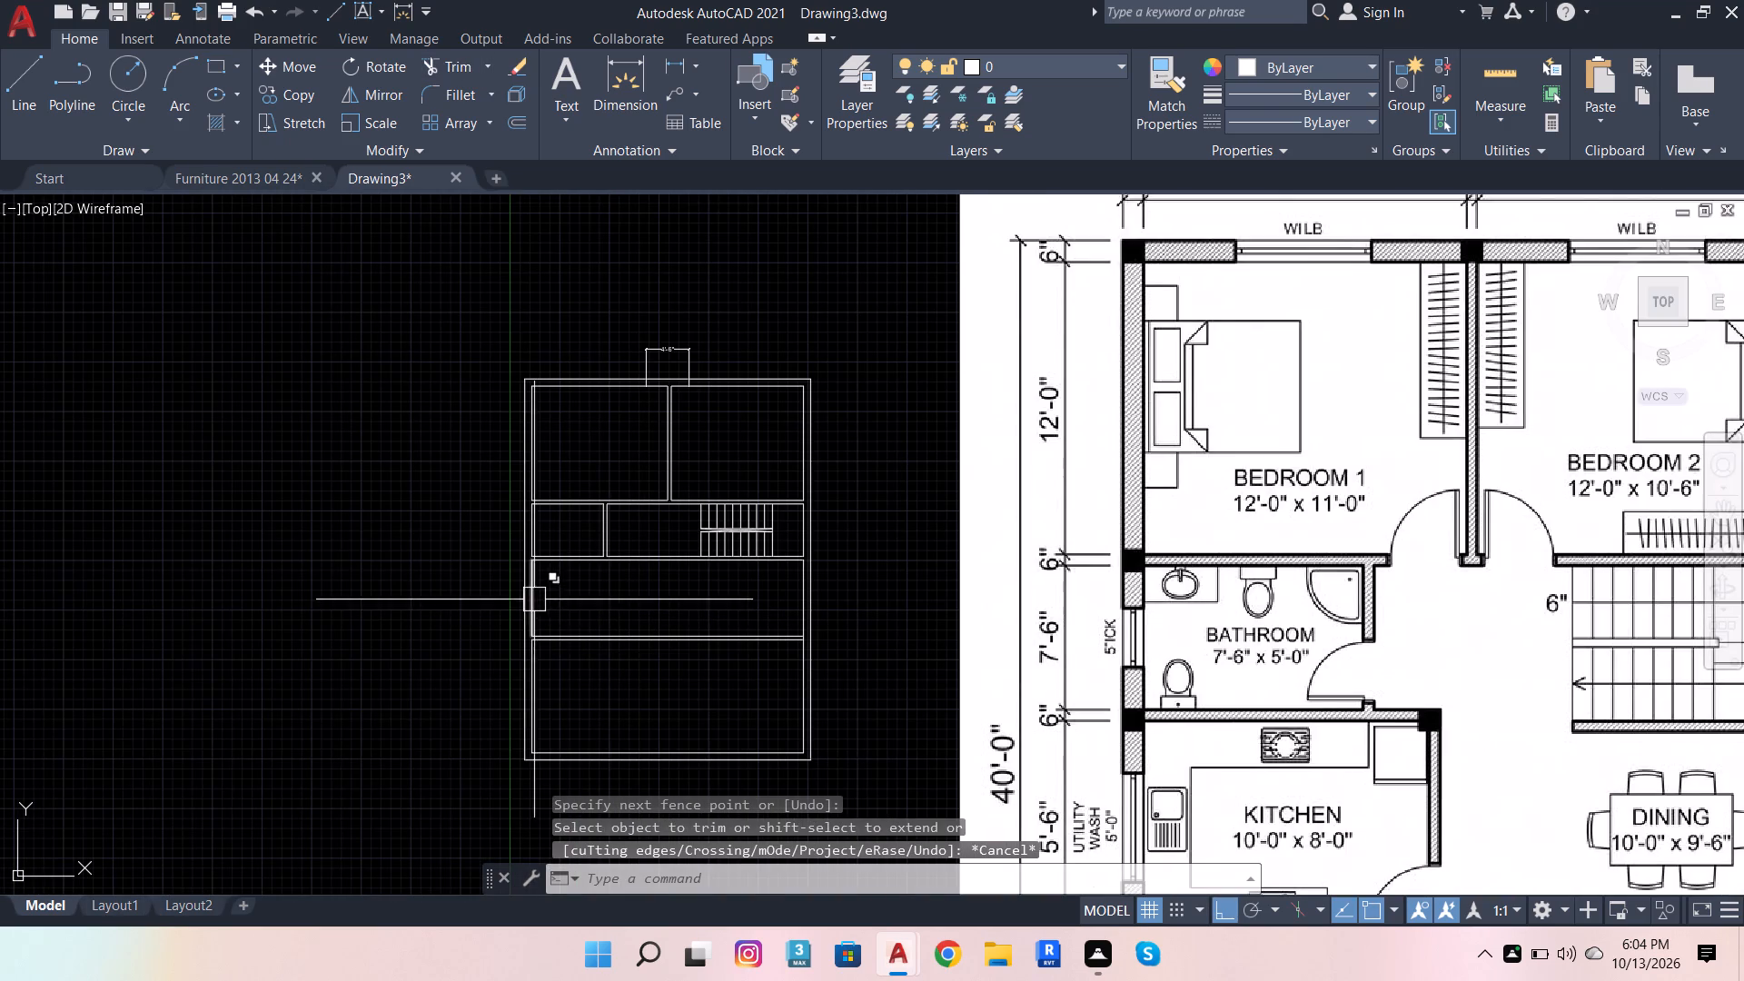
click(531, 598)
key(o)
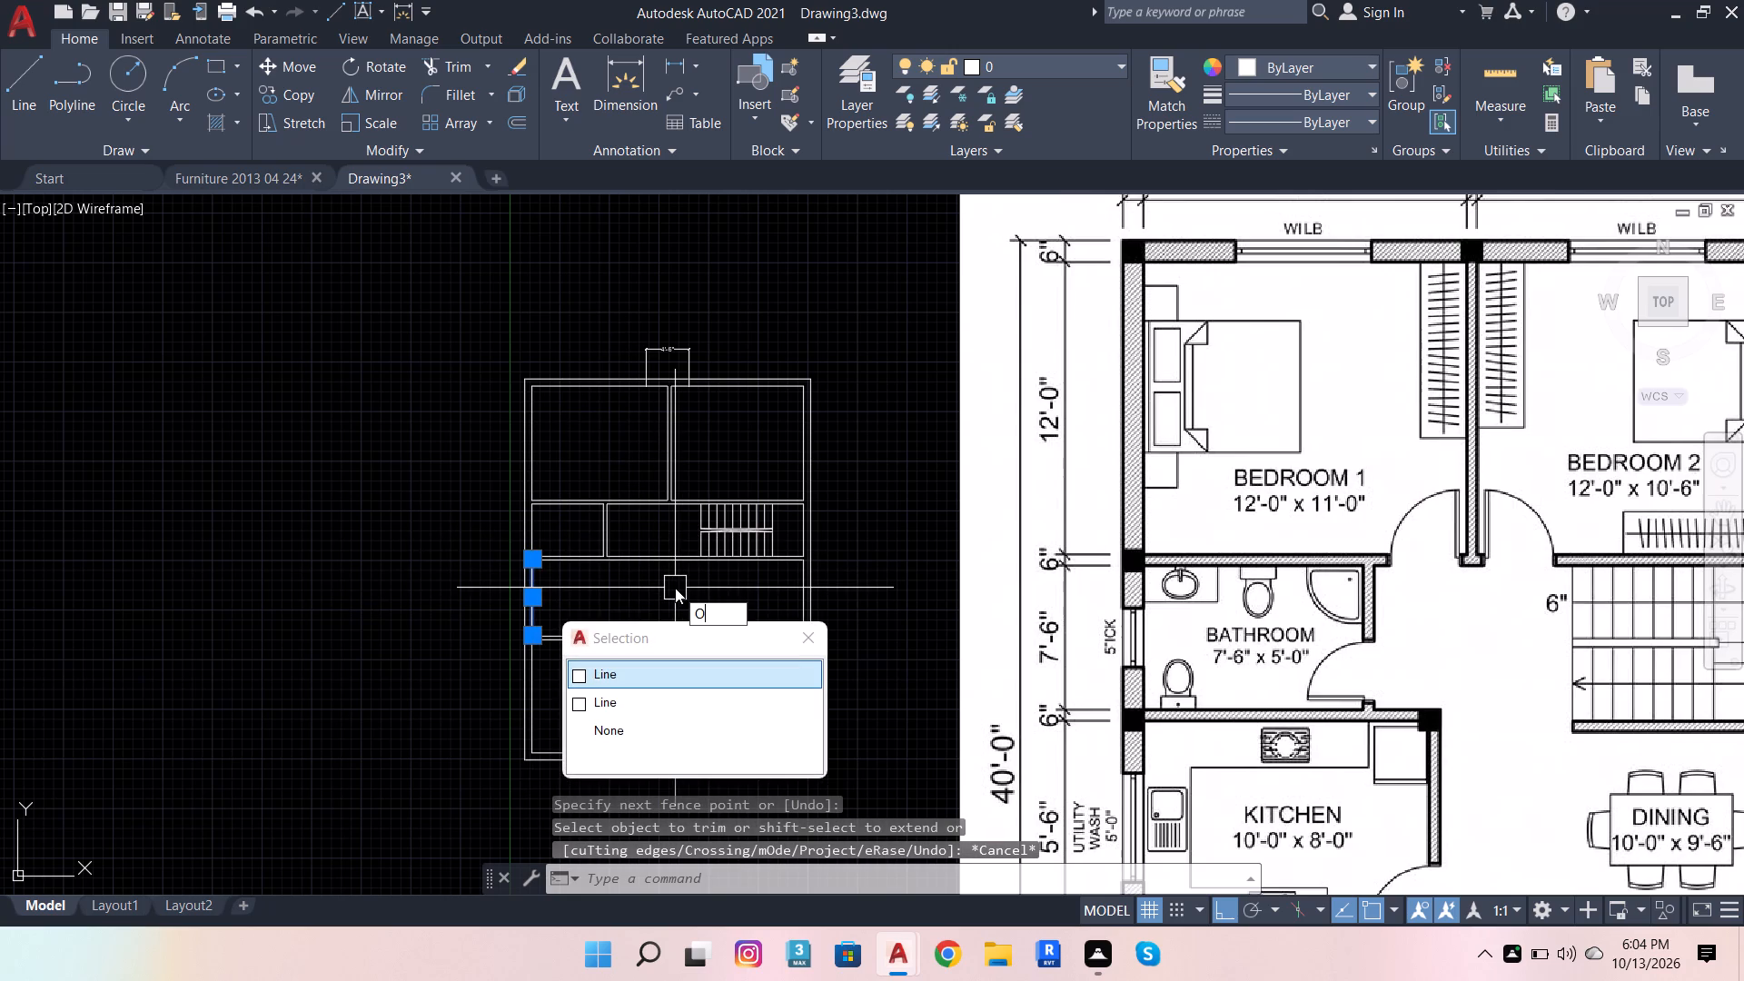
key(Return)
click(802, 637)
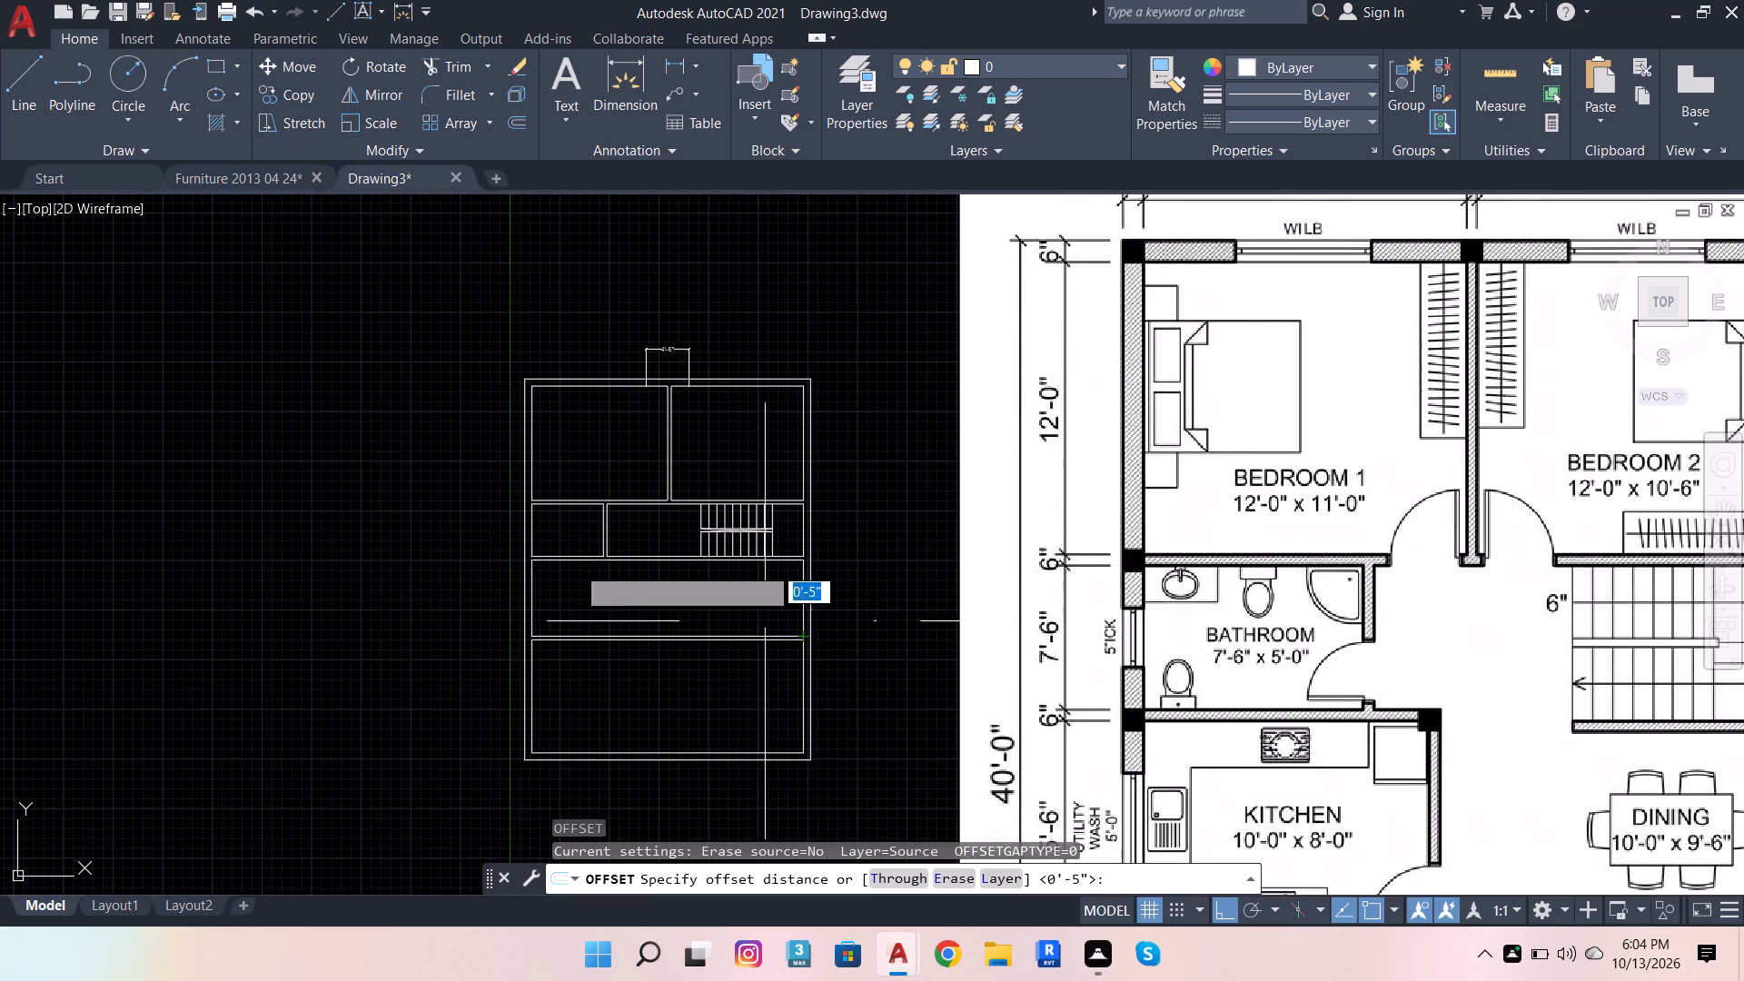
scroll(513, 582, up, 3)
click(542, 516)
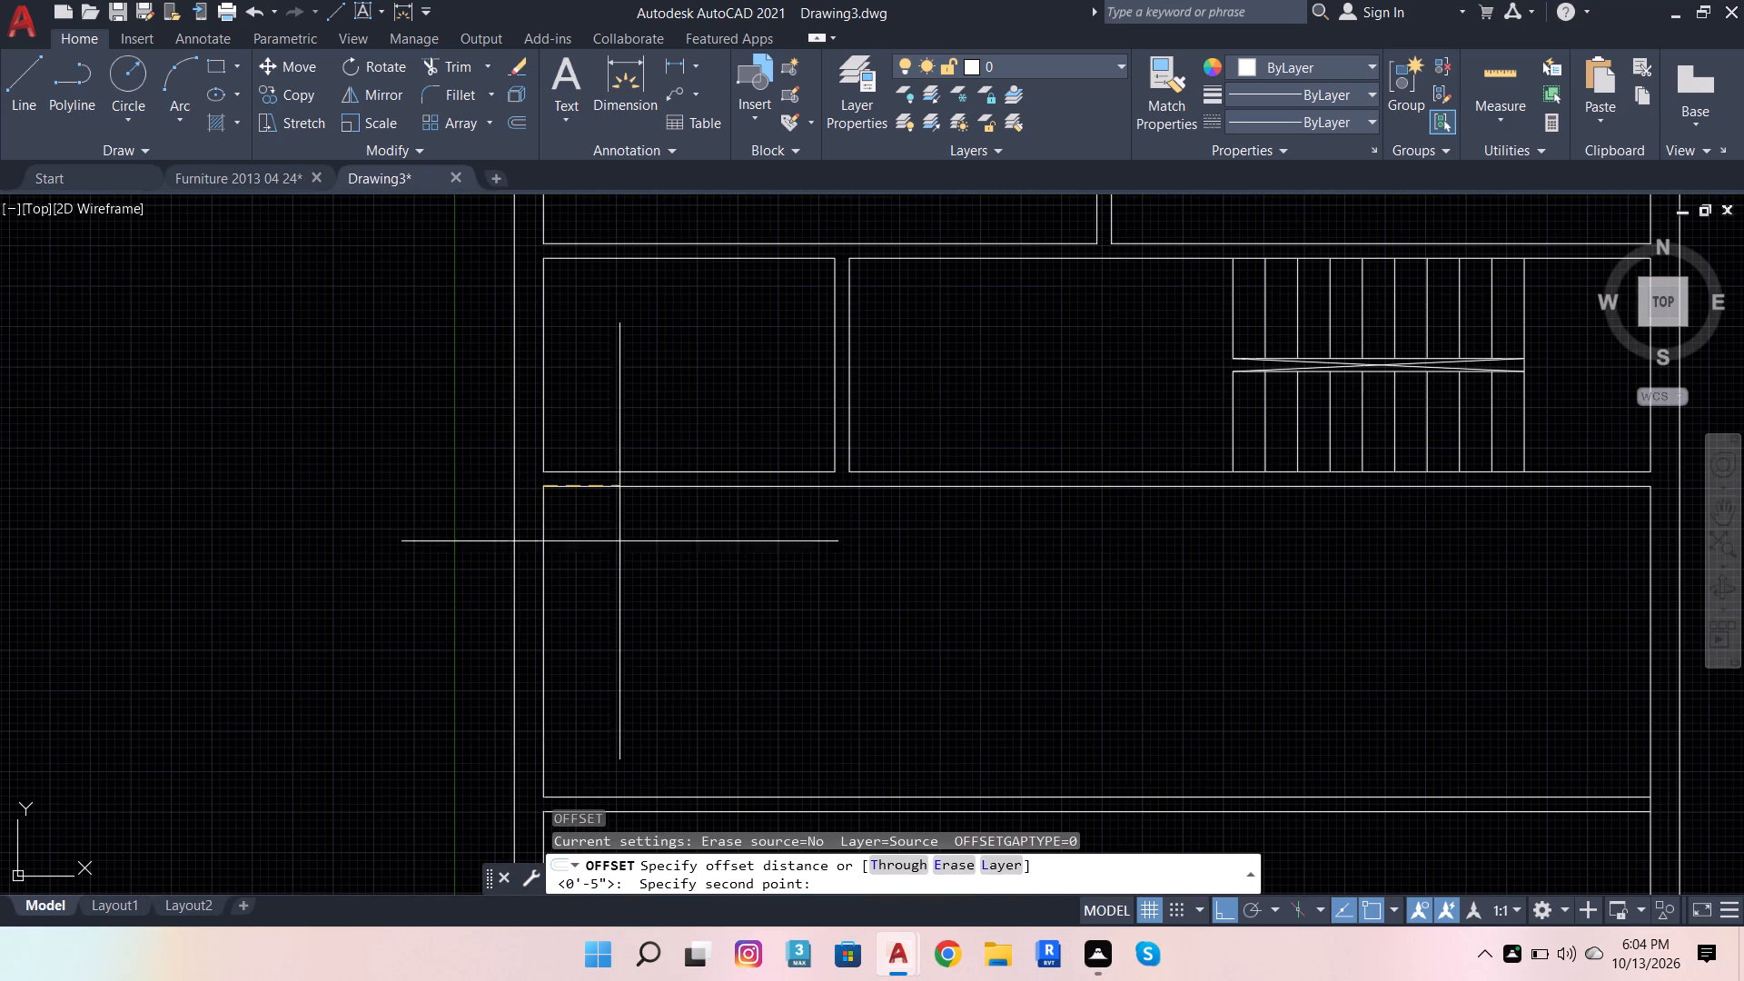
scroll(818, 524, down, 3)
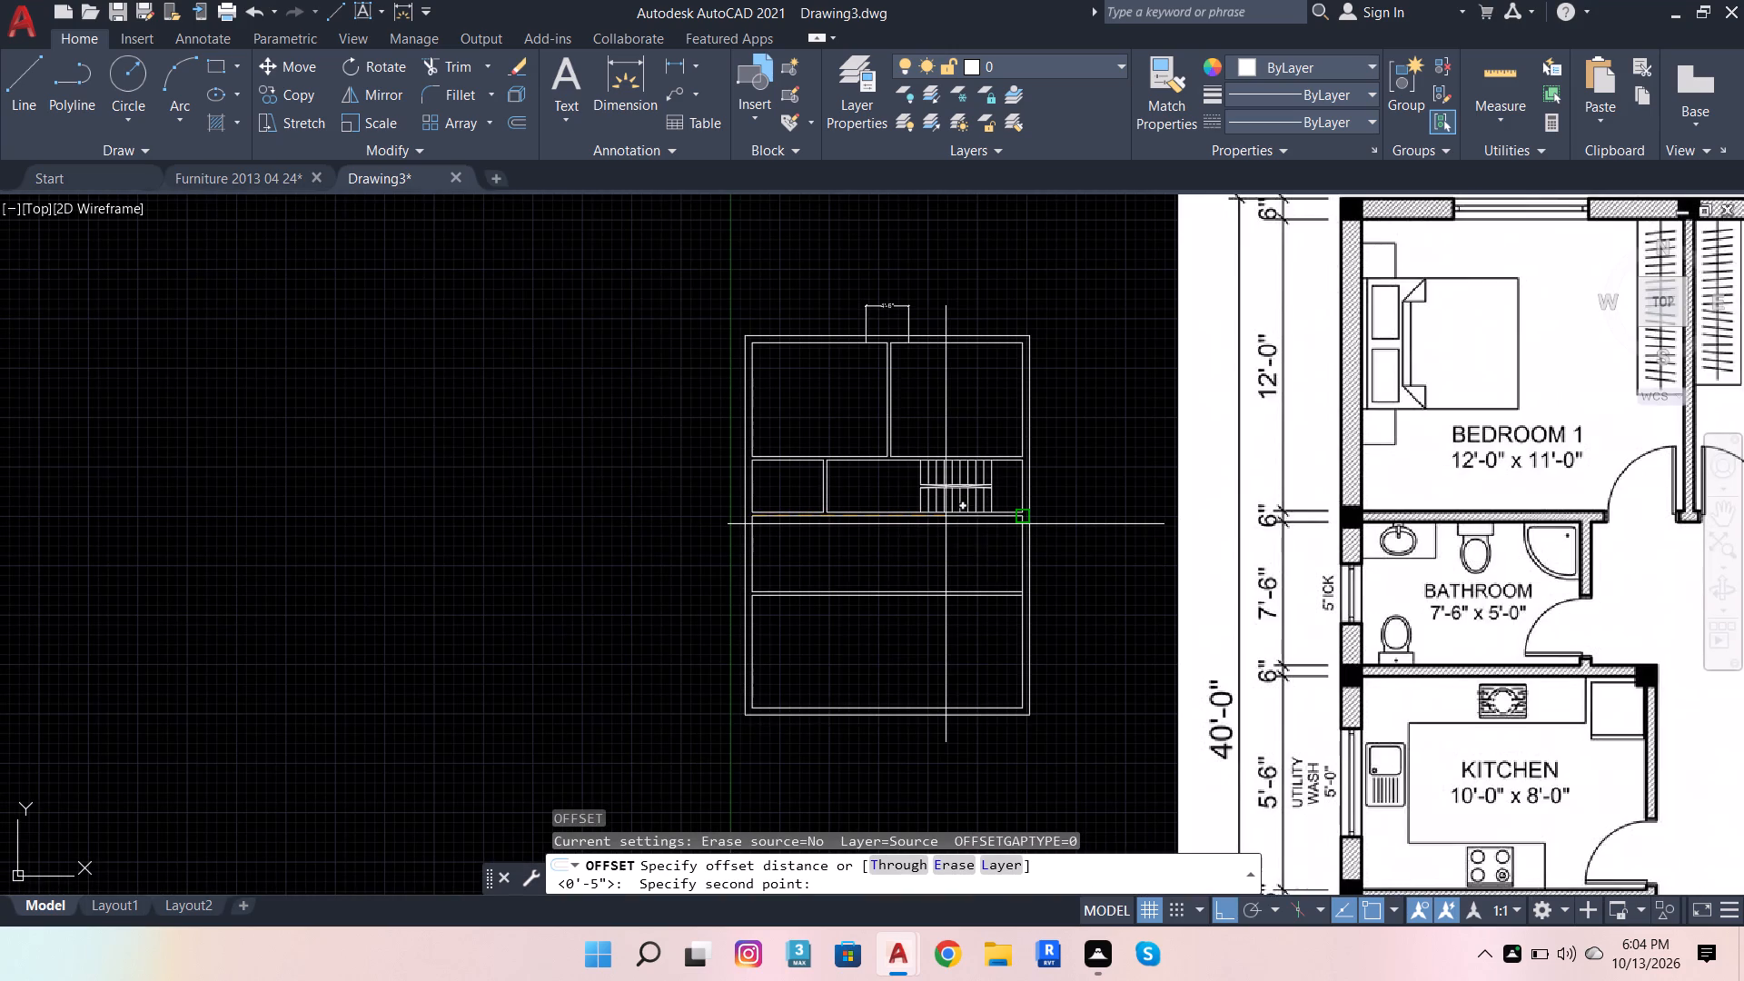
text(10')
key(Return)
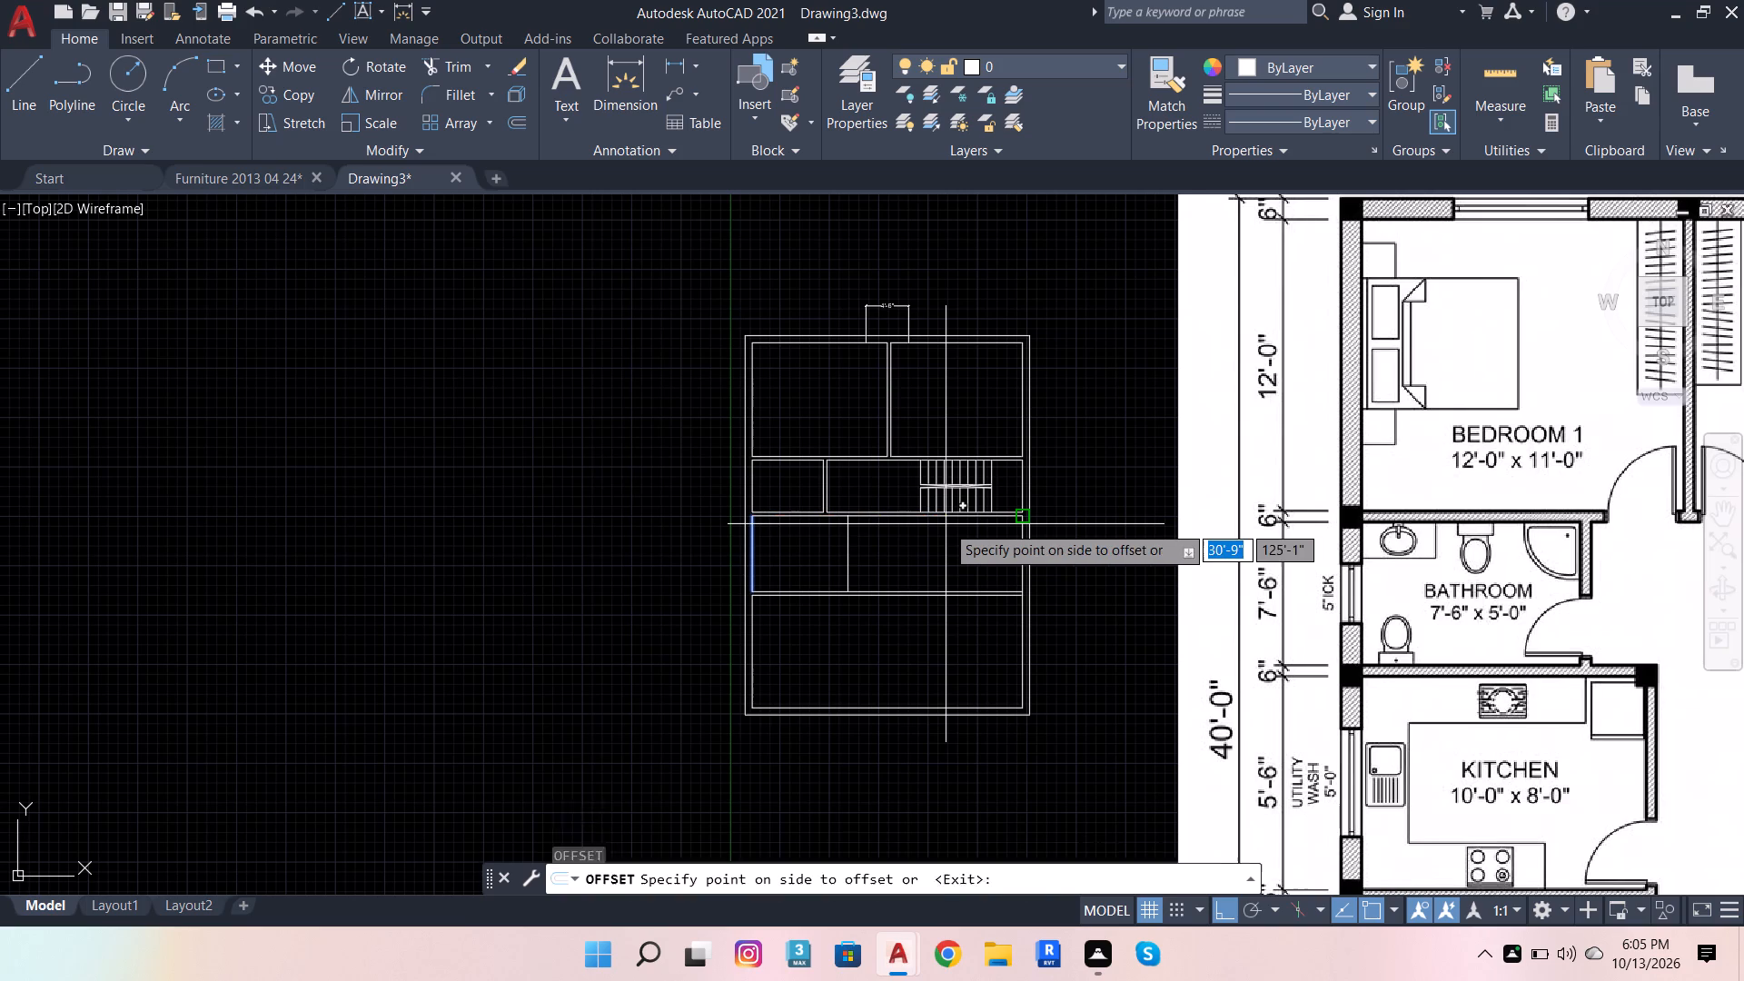
click(946, 524)
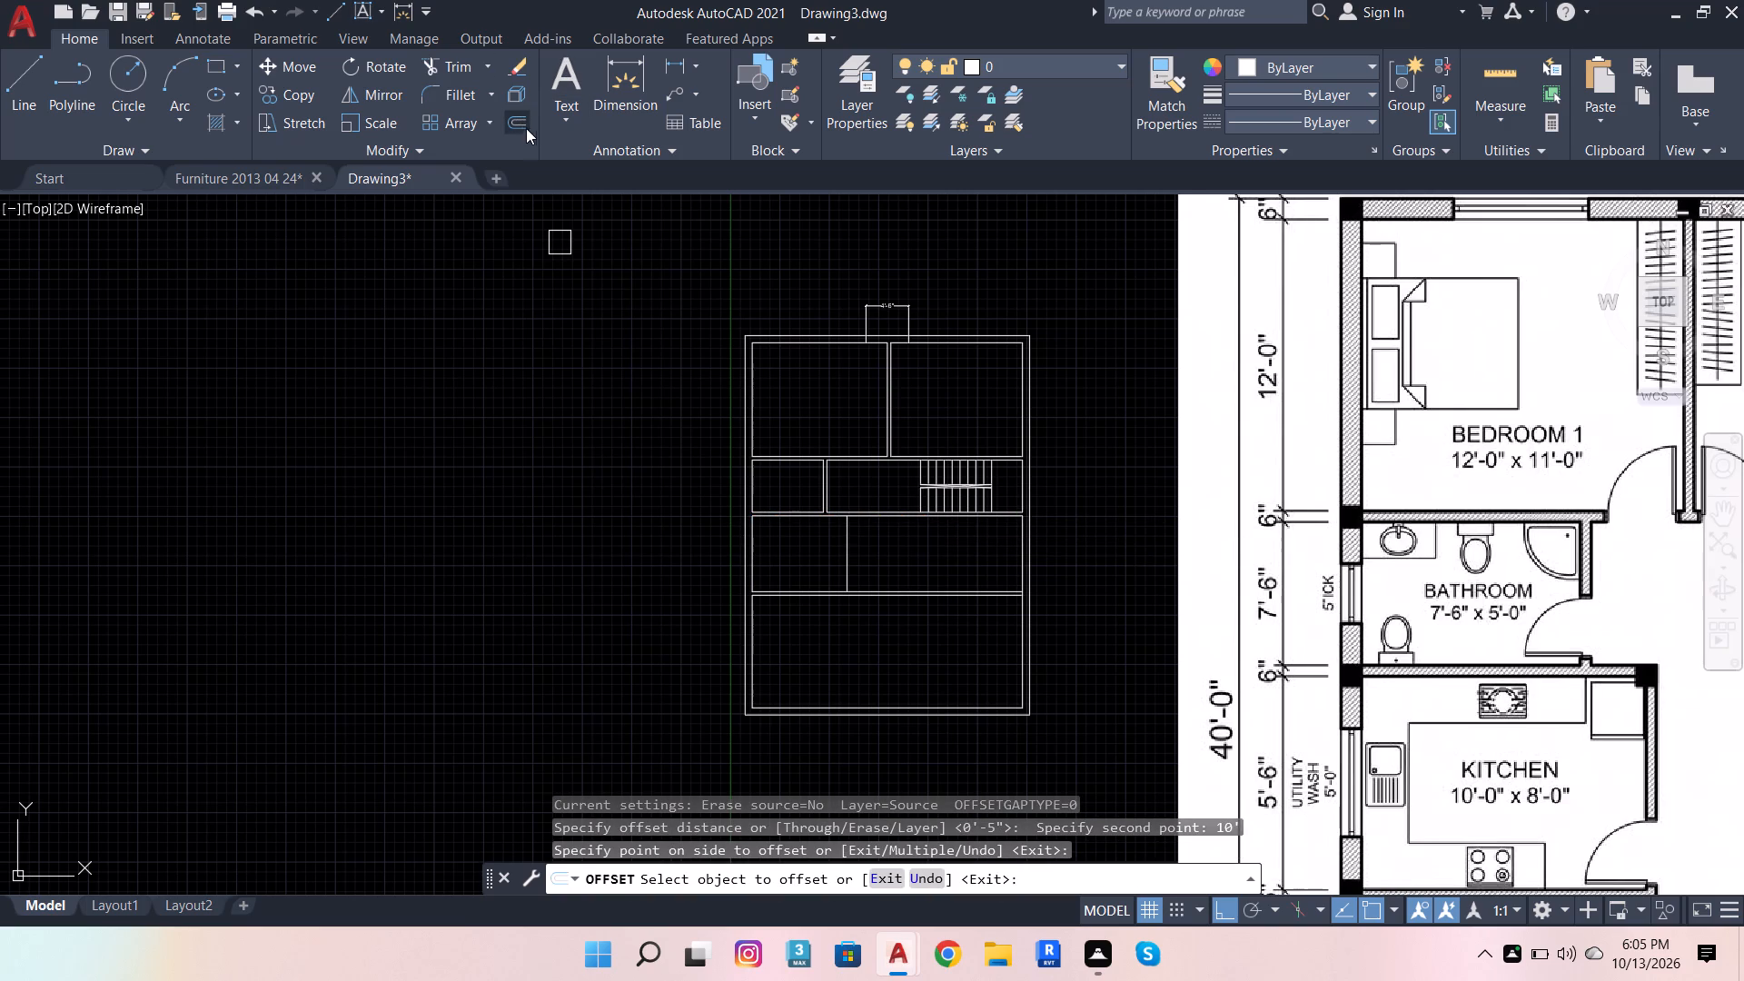
Offset the kitchen's side wall line 4.5" to the right to give the partition its thickness.
click(520, 123)
scroll(1241, 798, up, 1)
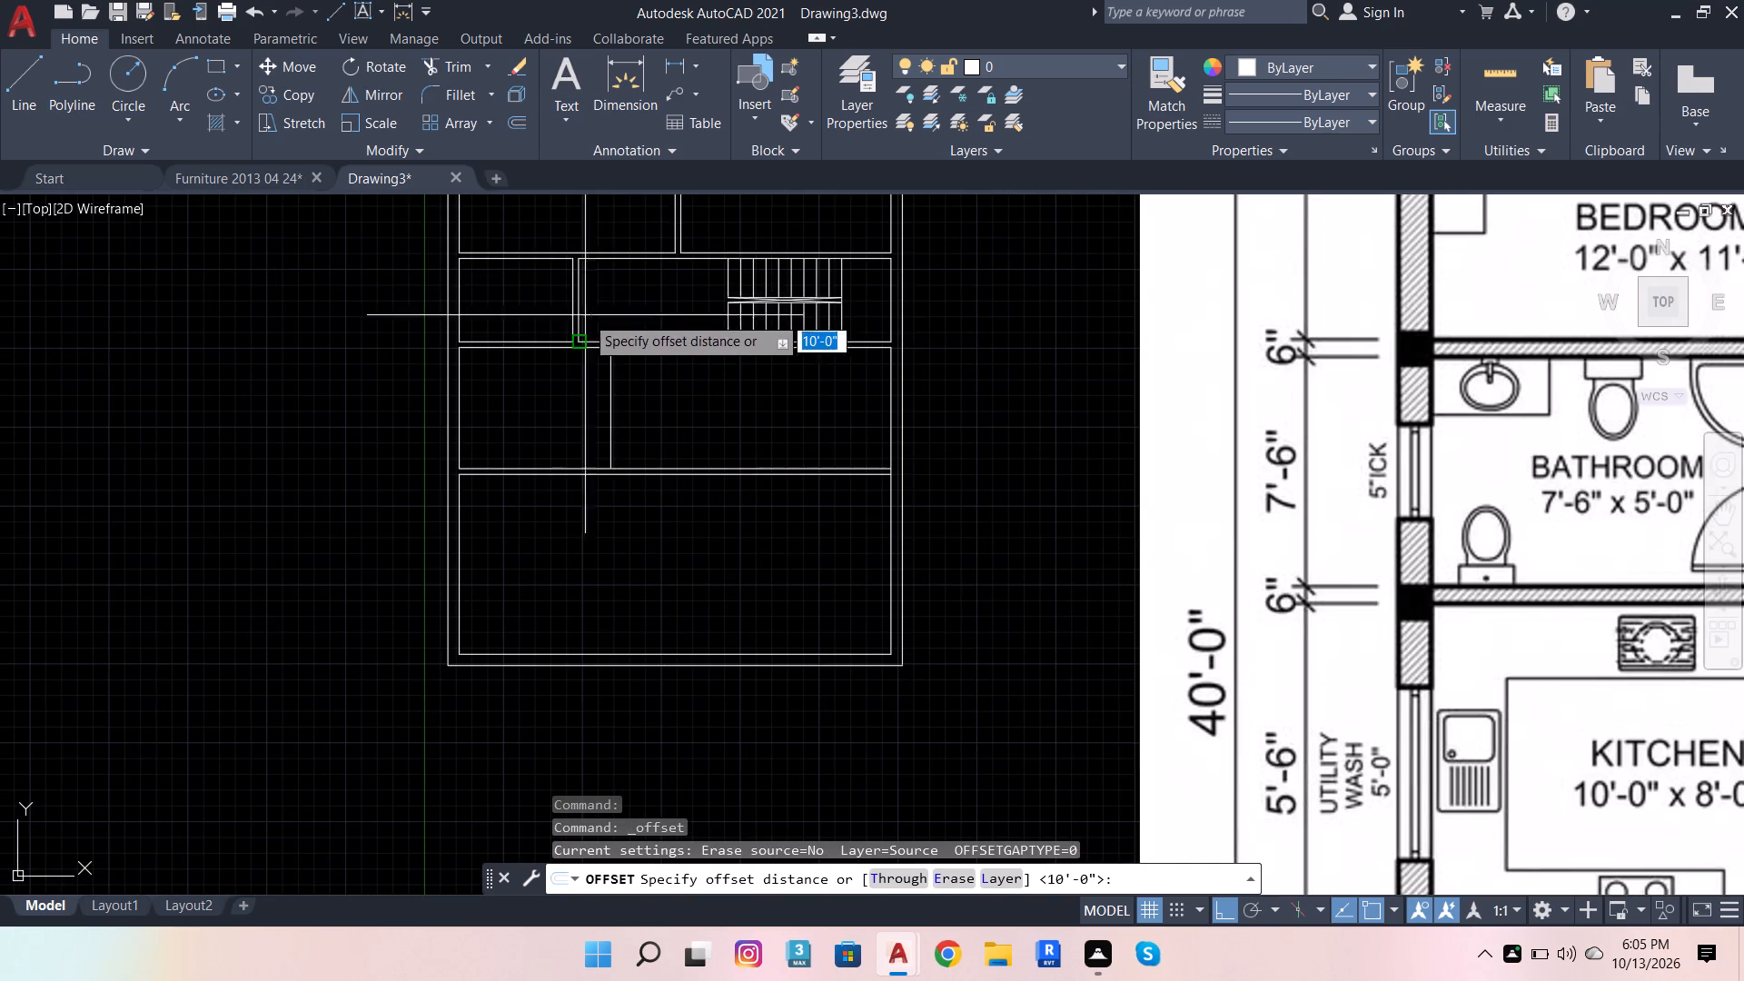
scroll(613, 335, up, 3)
click(601, 378)
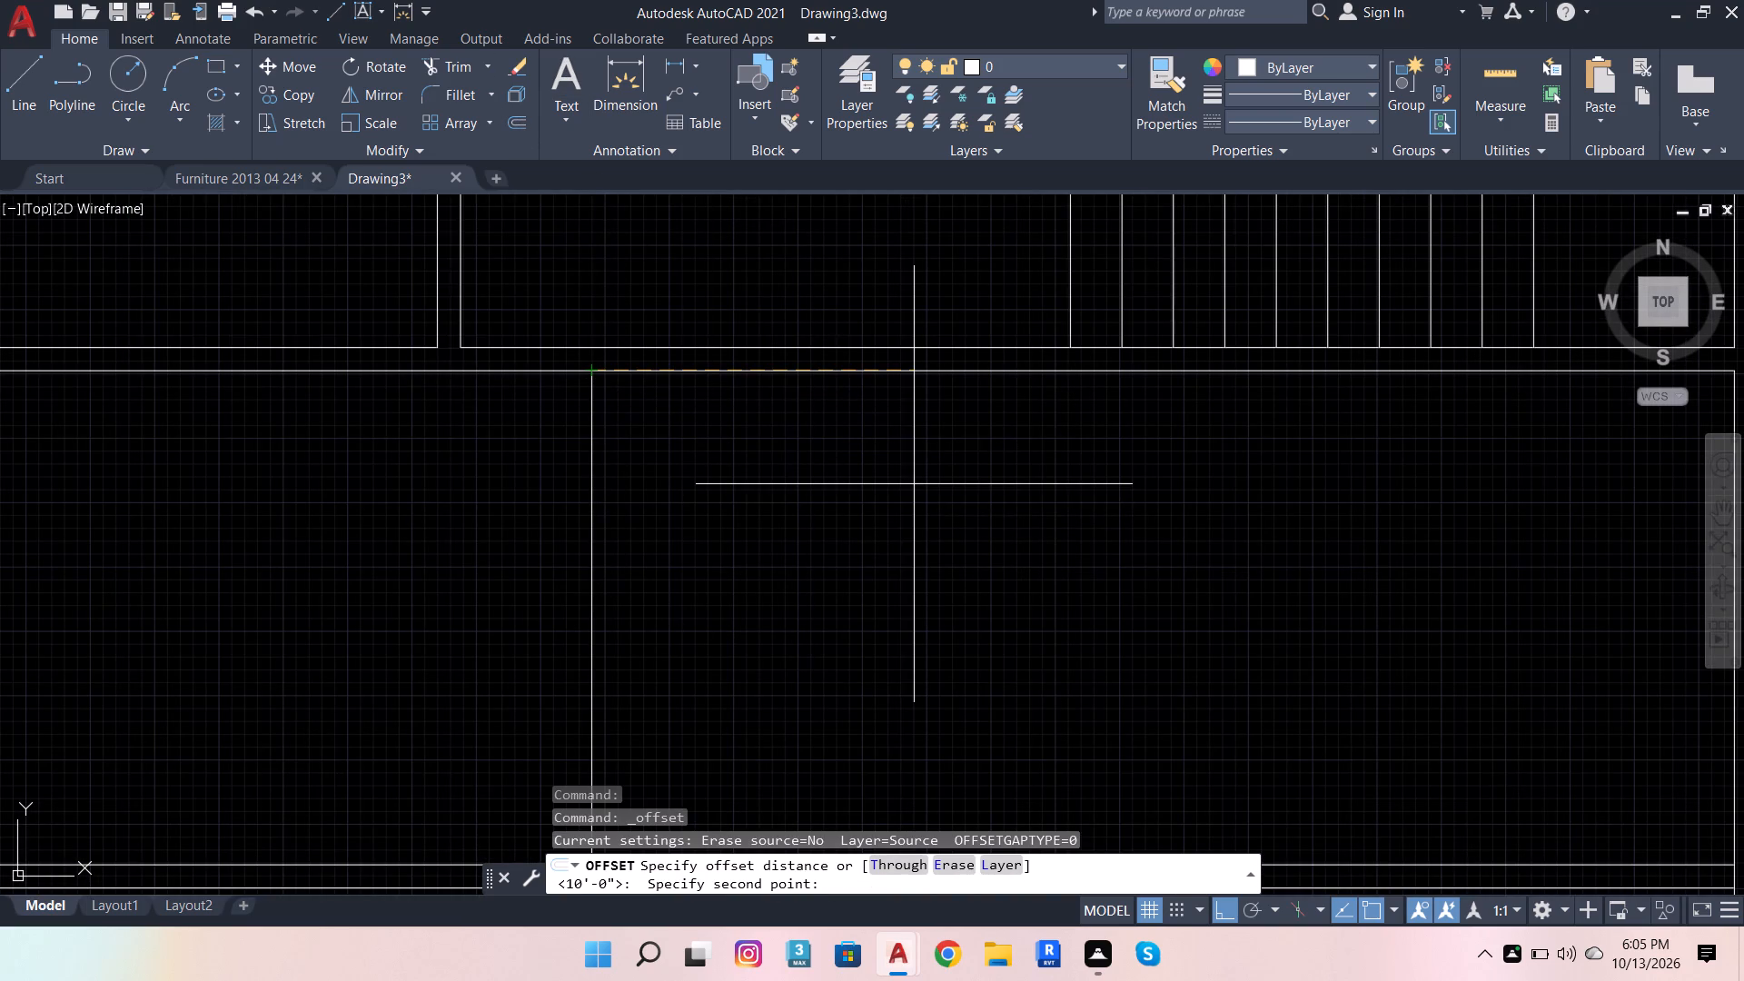
text(10)
key(BackSpace)
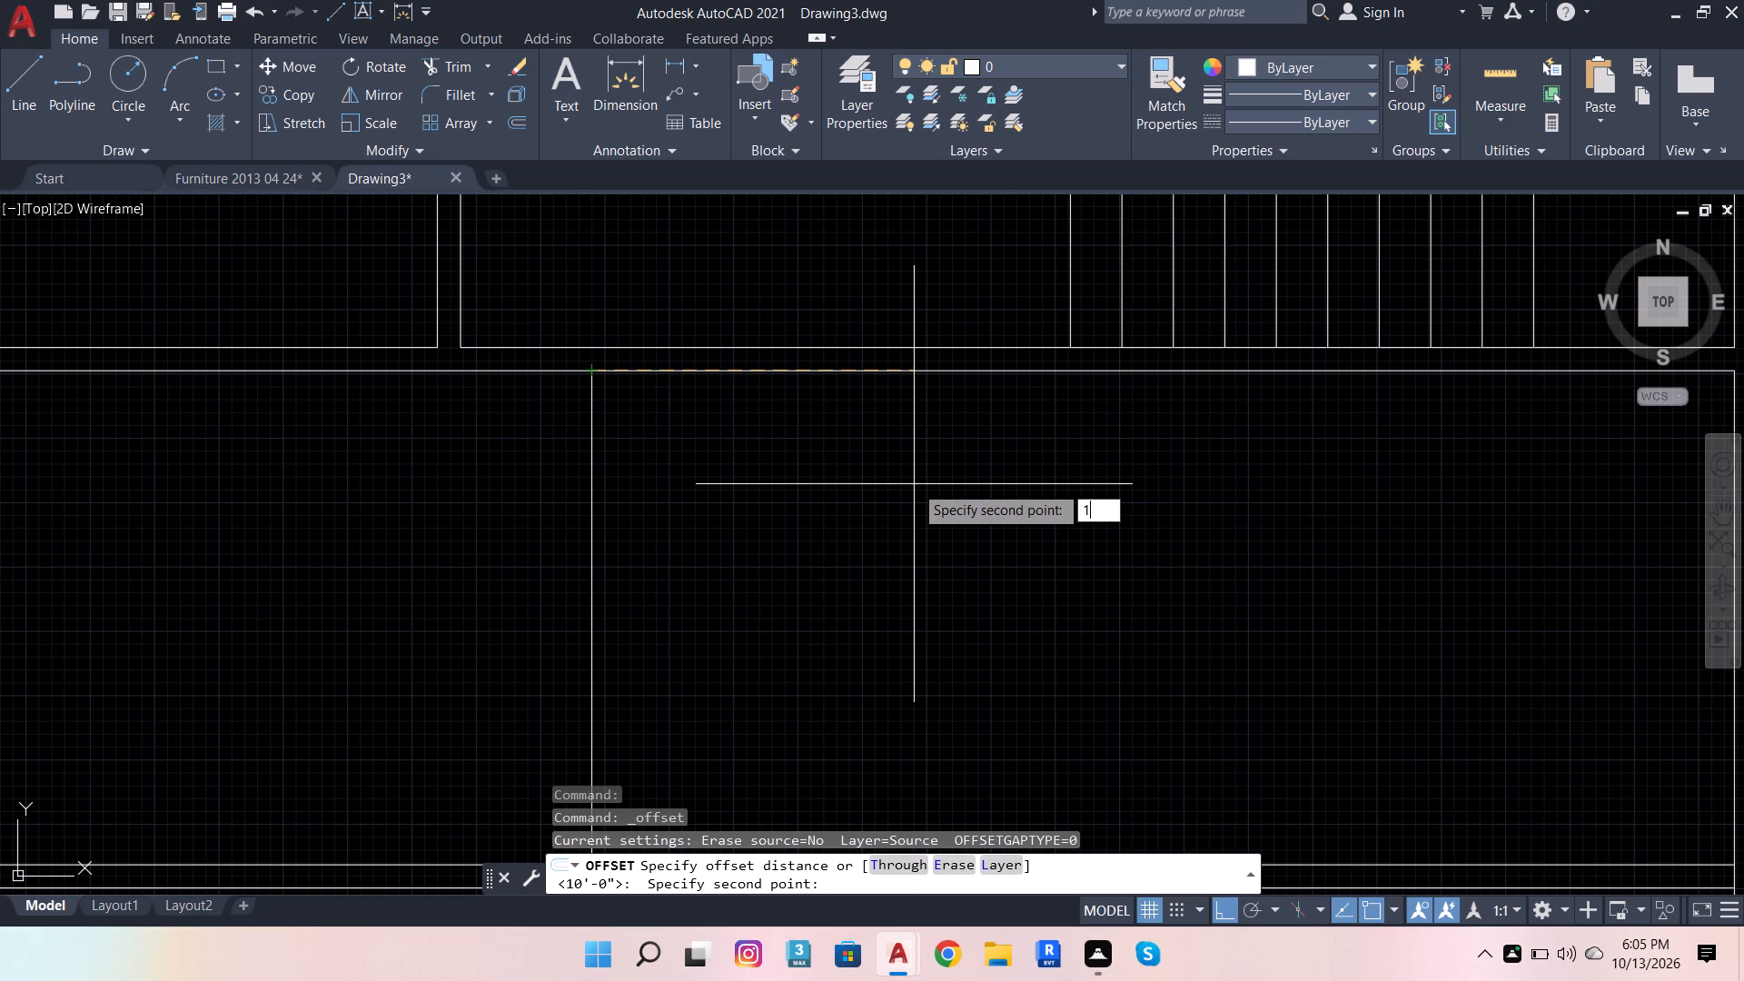
key(BackSpace)
text(4.5)
key(Return)
click(586, 555)
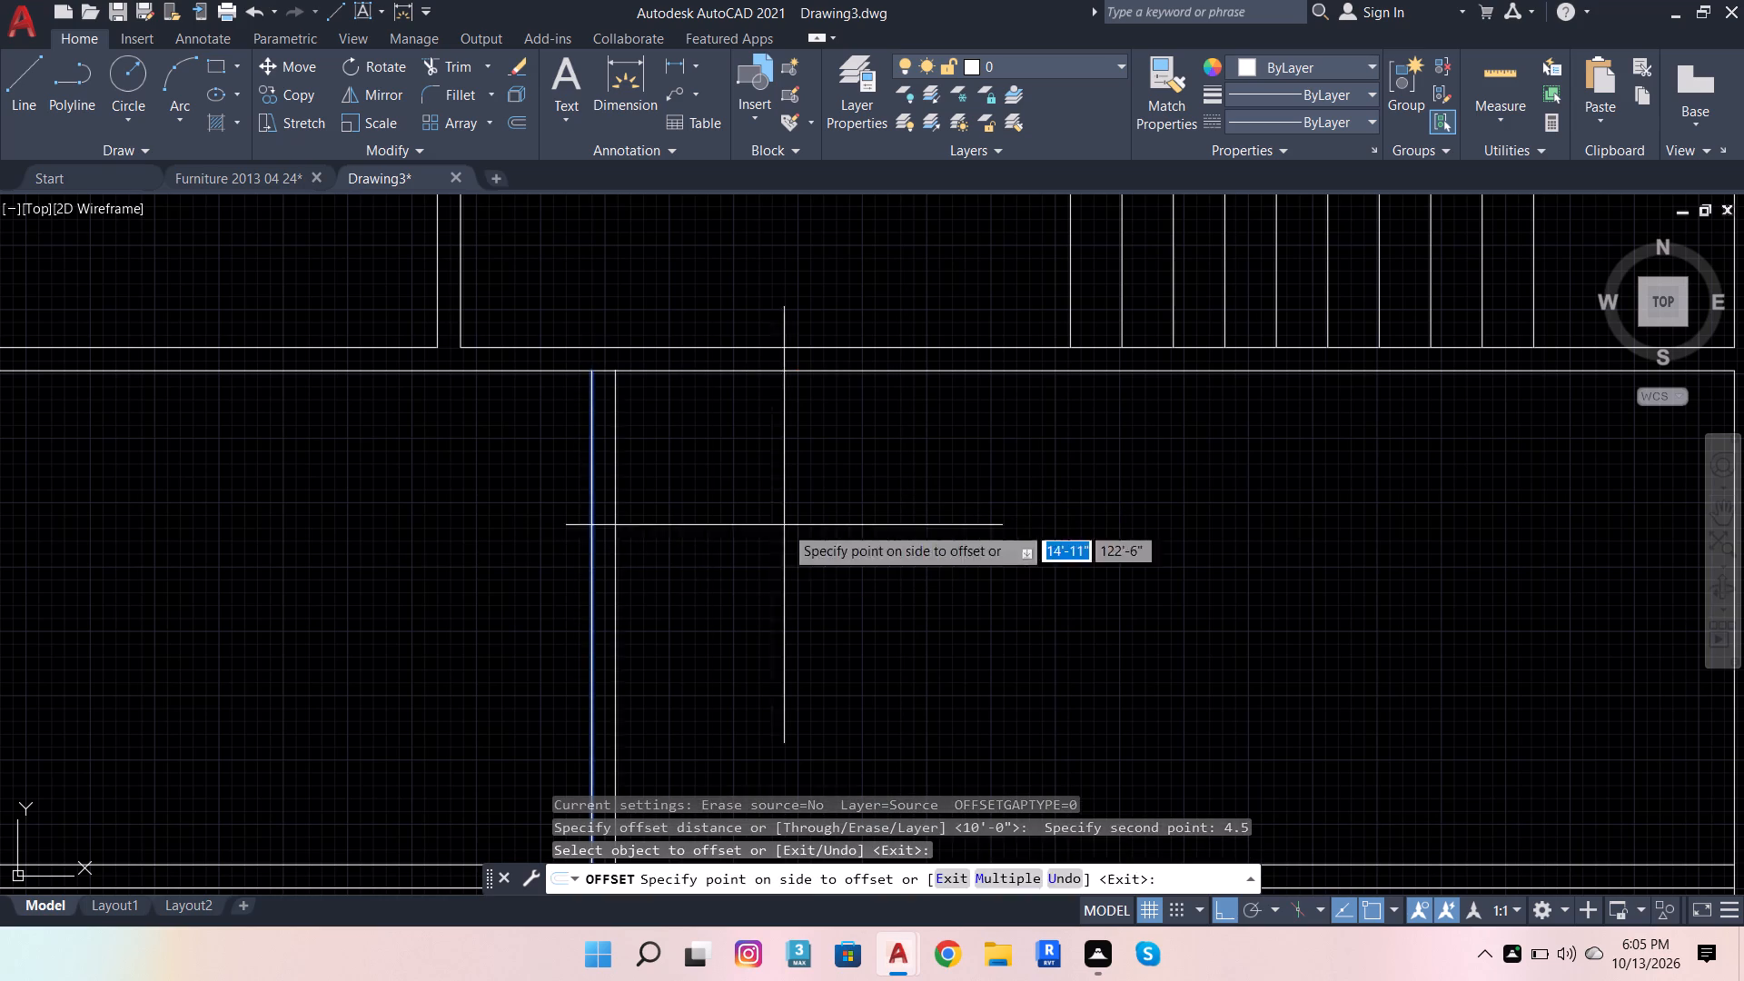
click(820, 510)
Extend the kitchen partition's right face to the lower wall's bottom line, and trim both lower wall lines to the right of the partition.
scroll(887, 454, down, 3)
scroll(931, 401, up, 2)
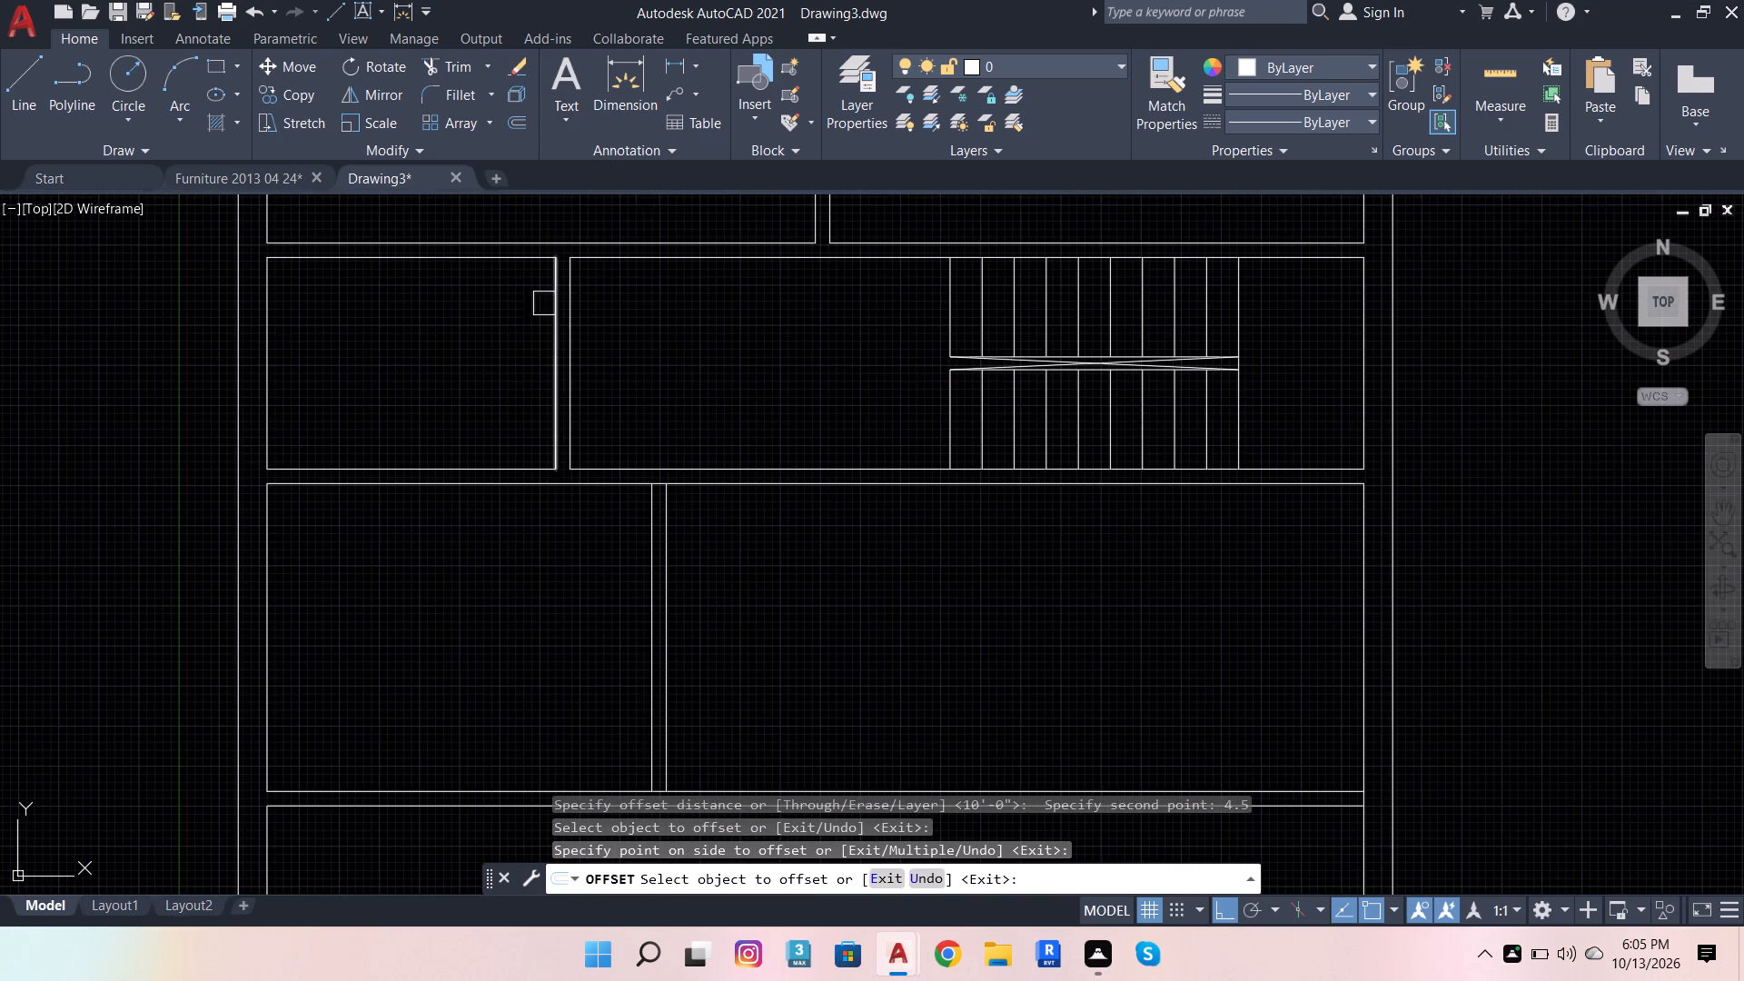
scroll(543, 431, down, 2)
scroll(718, 555, down, 2)
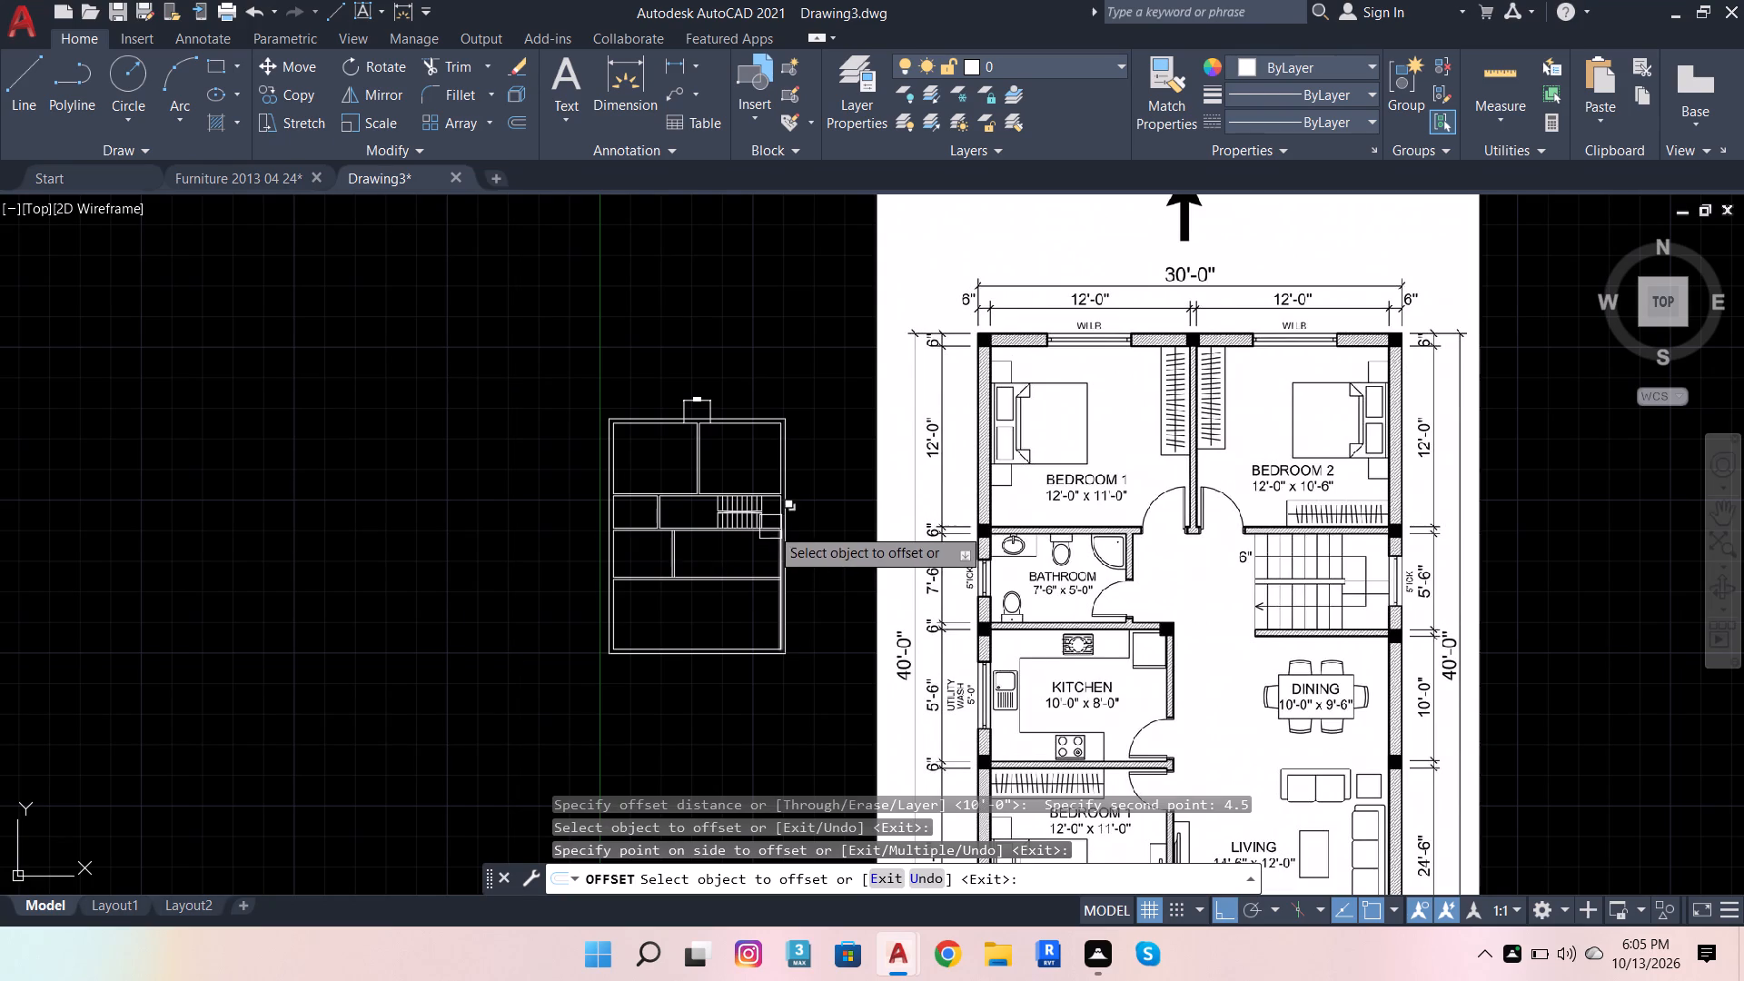
click(452, 74)
scroll(689, 580, up, 1)
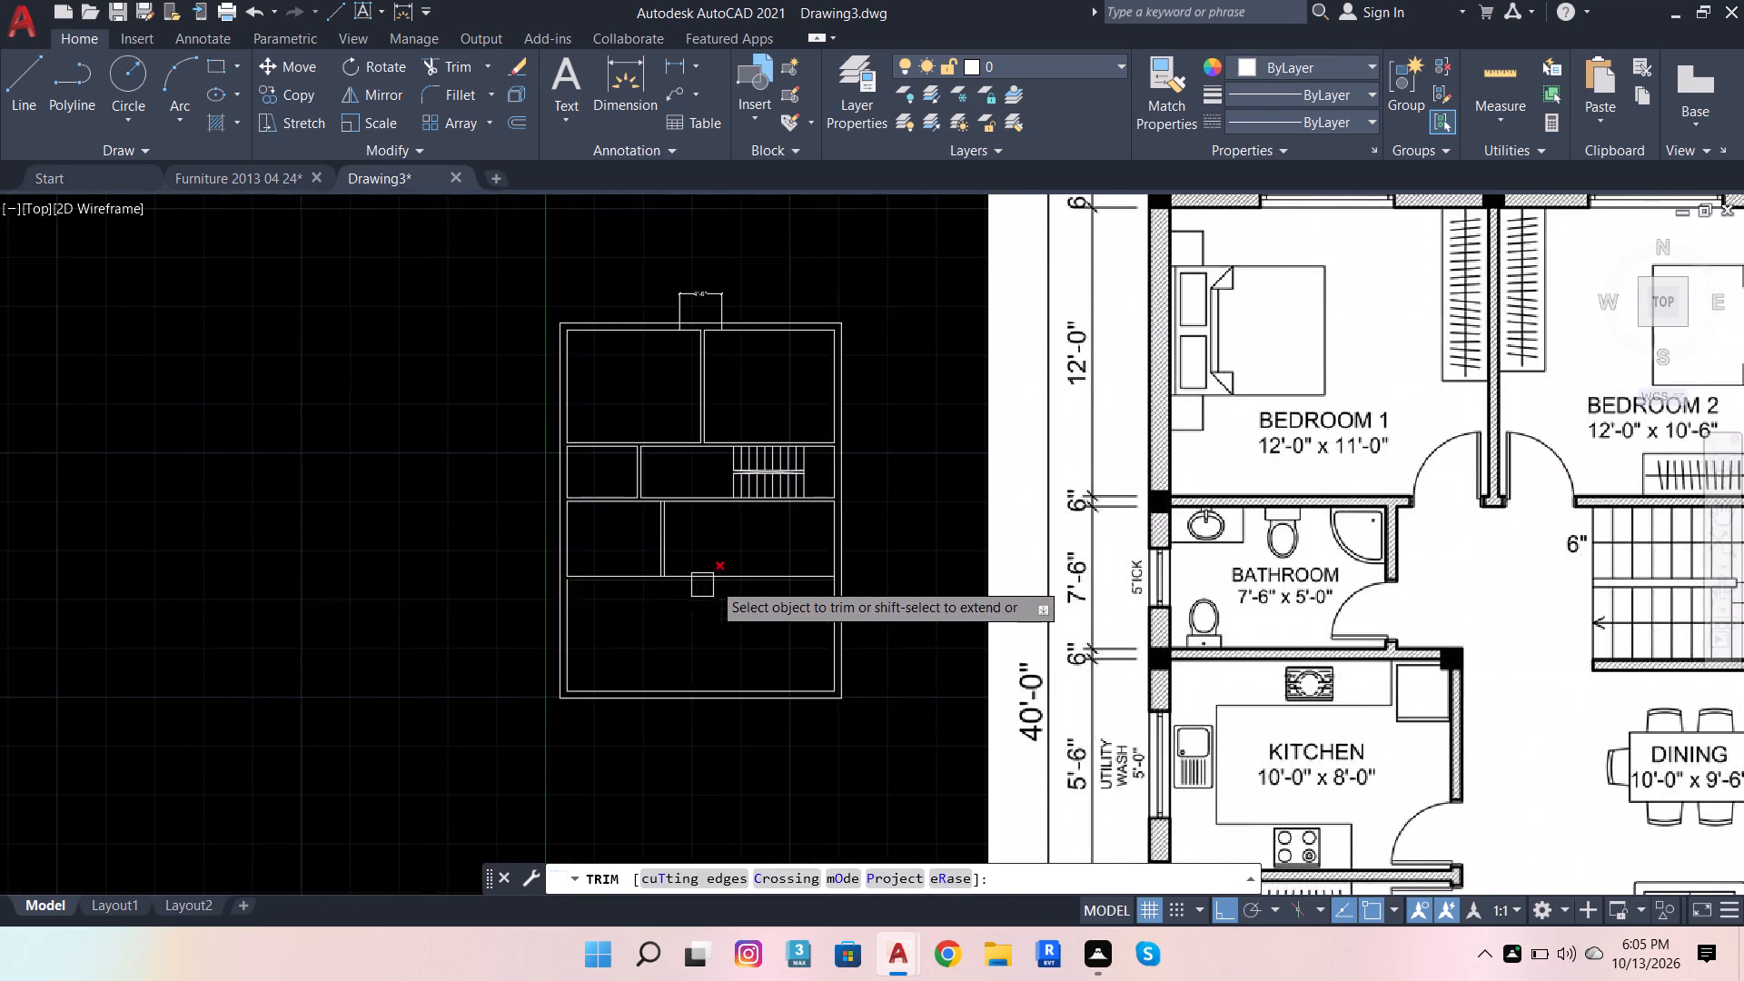
scroll(714, 581, up, 1)
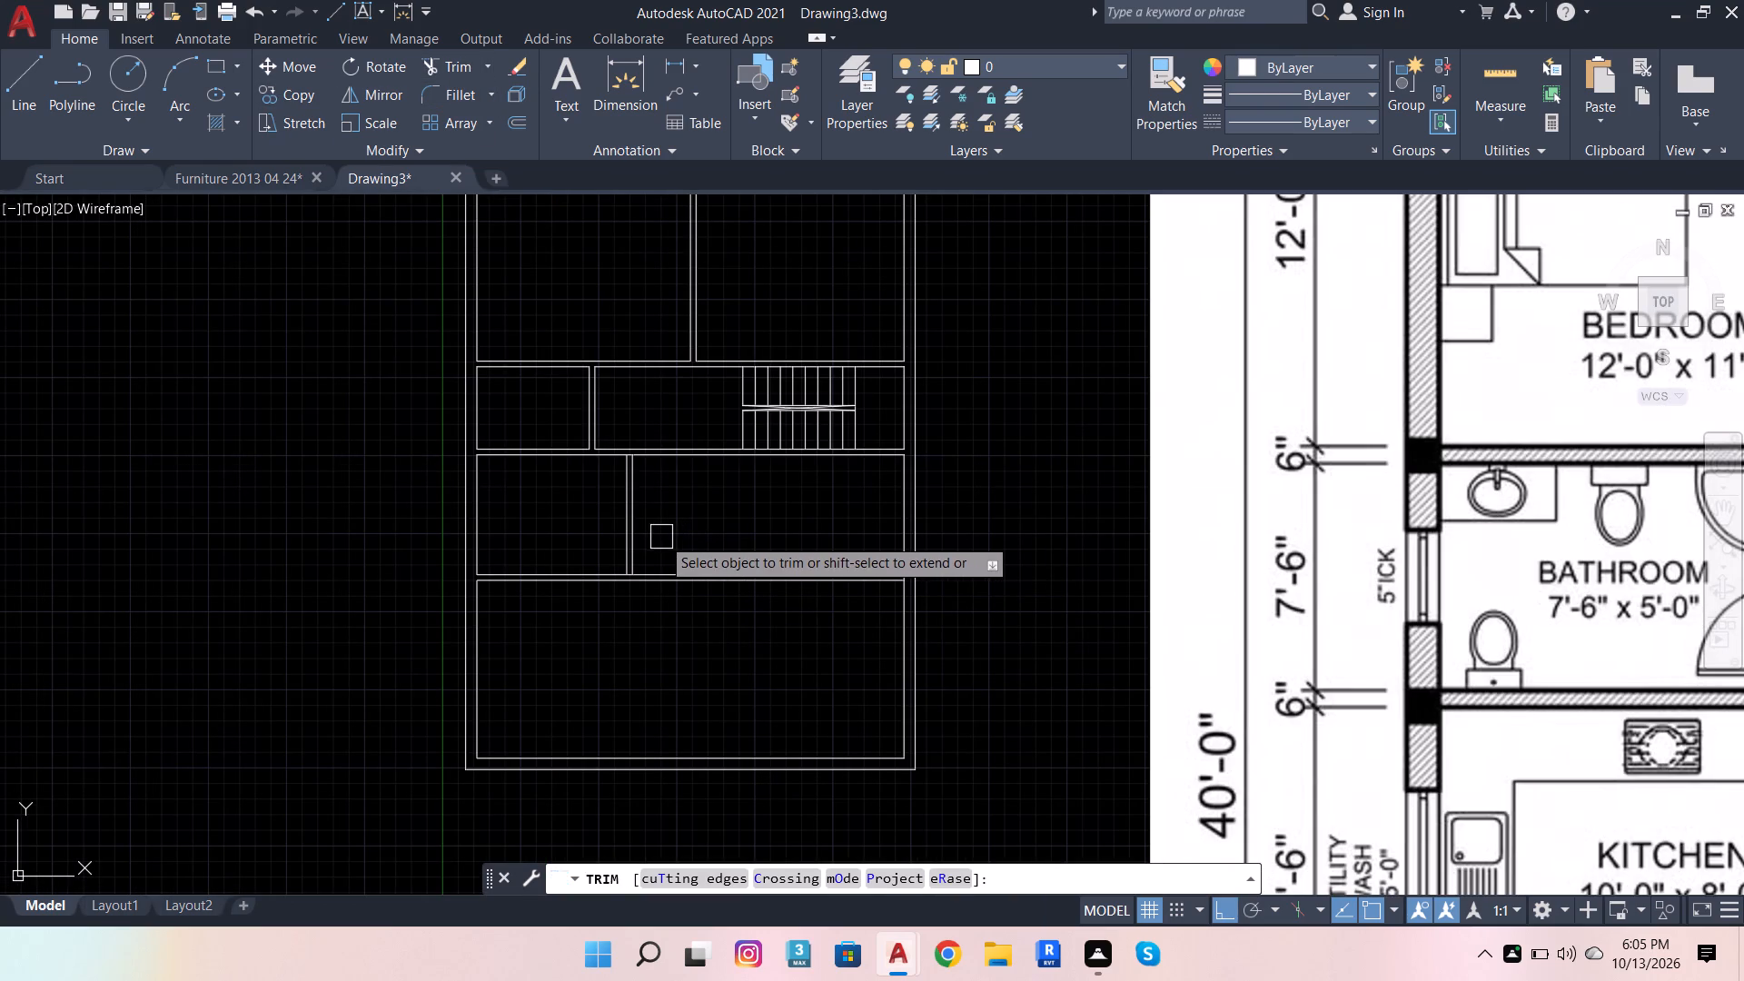
shift+click(639, 530)
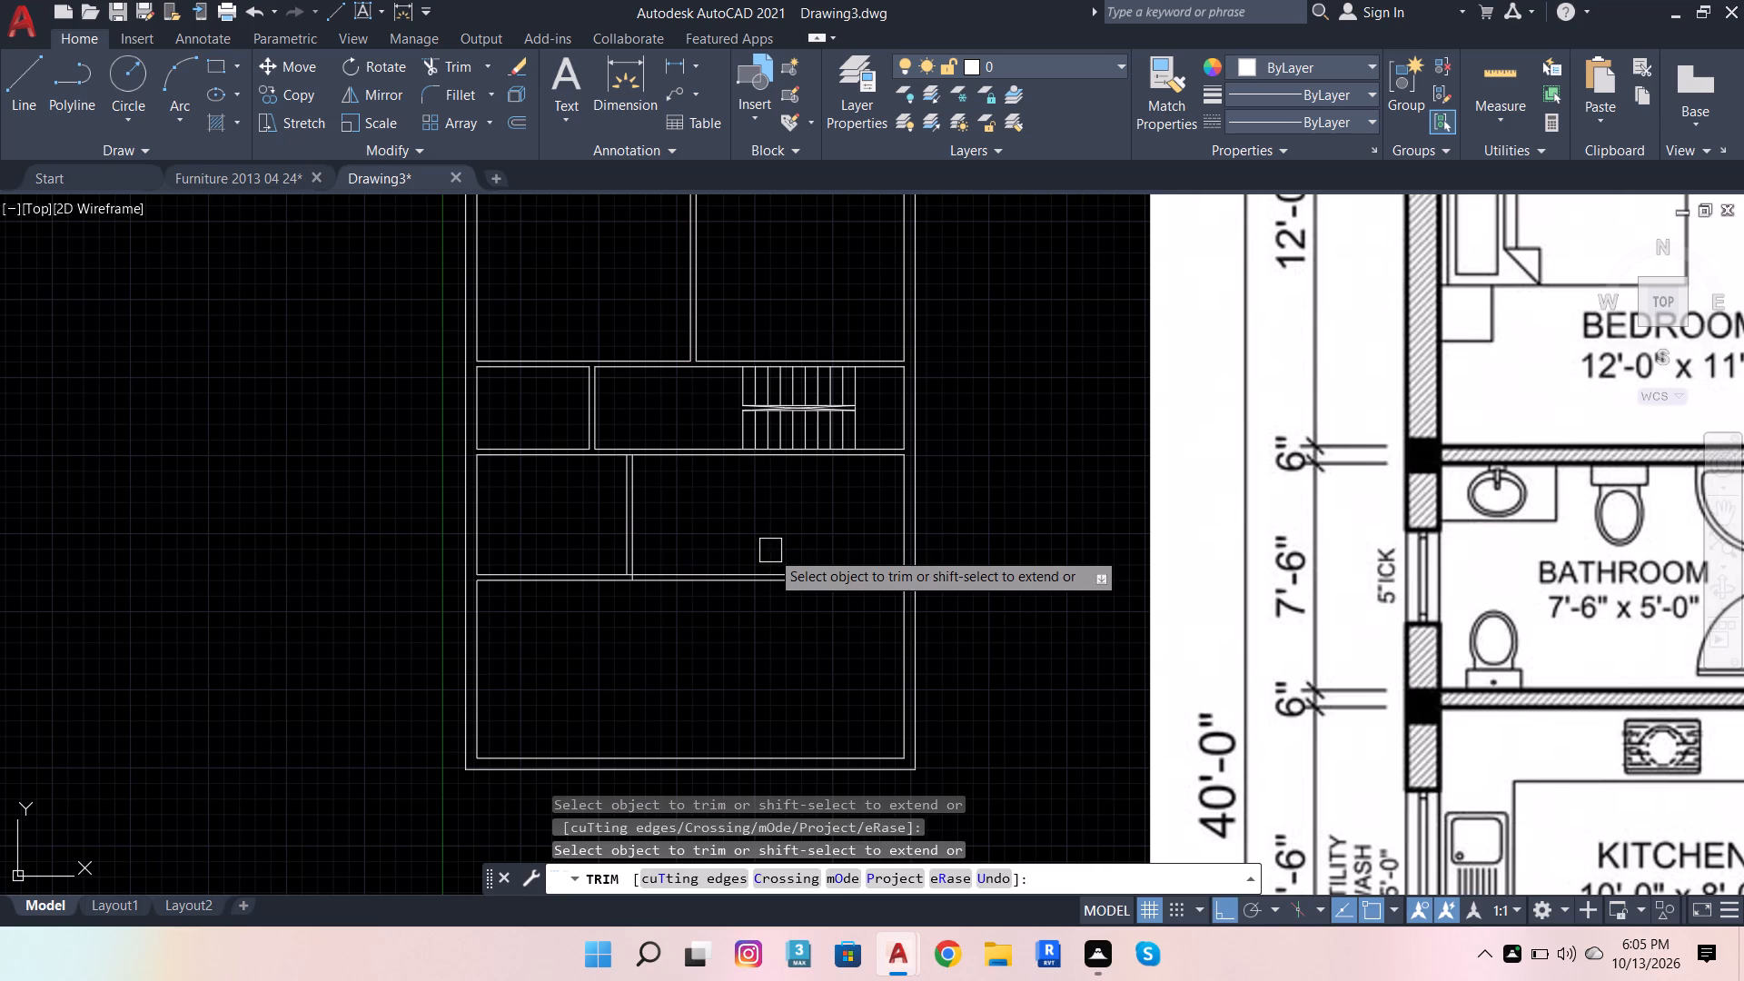
click(770, 550)
click(809, 628)
Trim the horizontal wall lines between the kitchen partition's two faces at its lower and upper junctions.
scroll(590, 556, up, 4)
scroll(820, 665, up, 1)
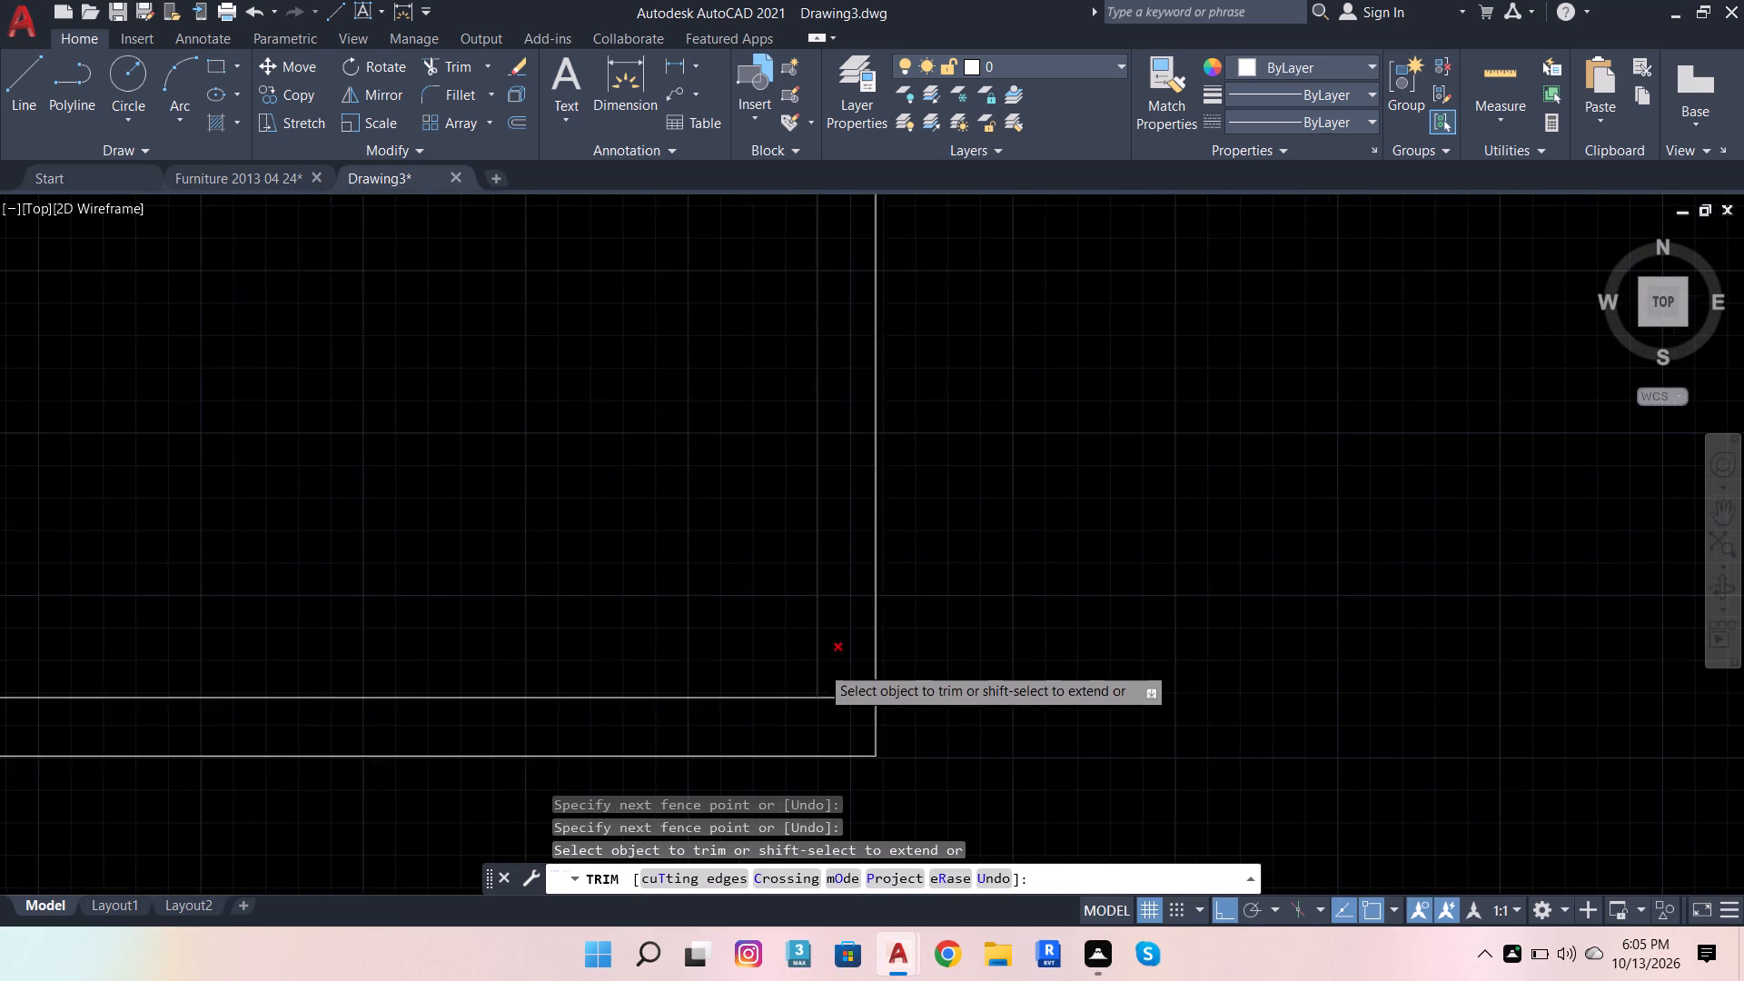
scroll(820, 665, up, 1)
click(840, 702)
click(853, 749)
scroll(912, 688, down, 4)
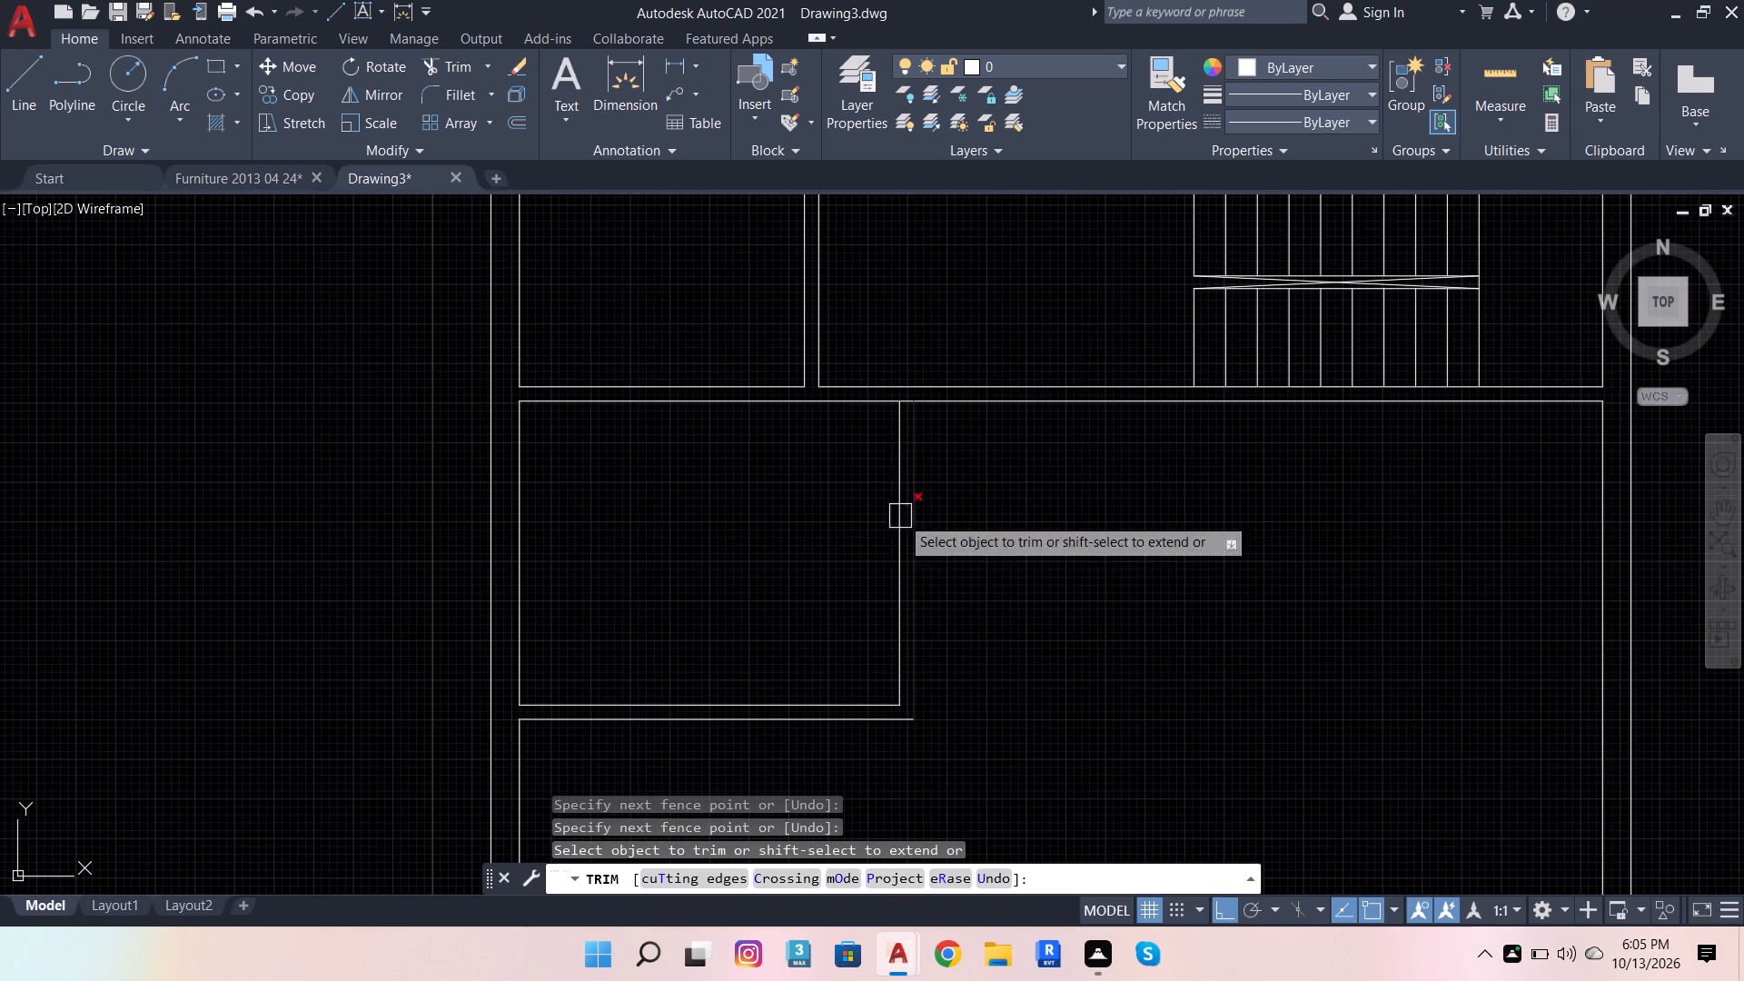
scroll(917, 362, up, 3)
click(871, 502)
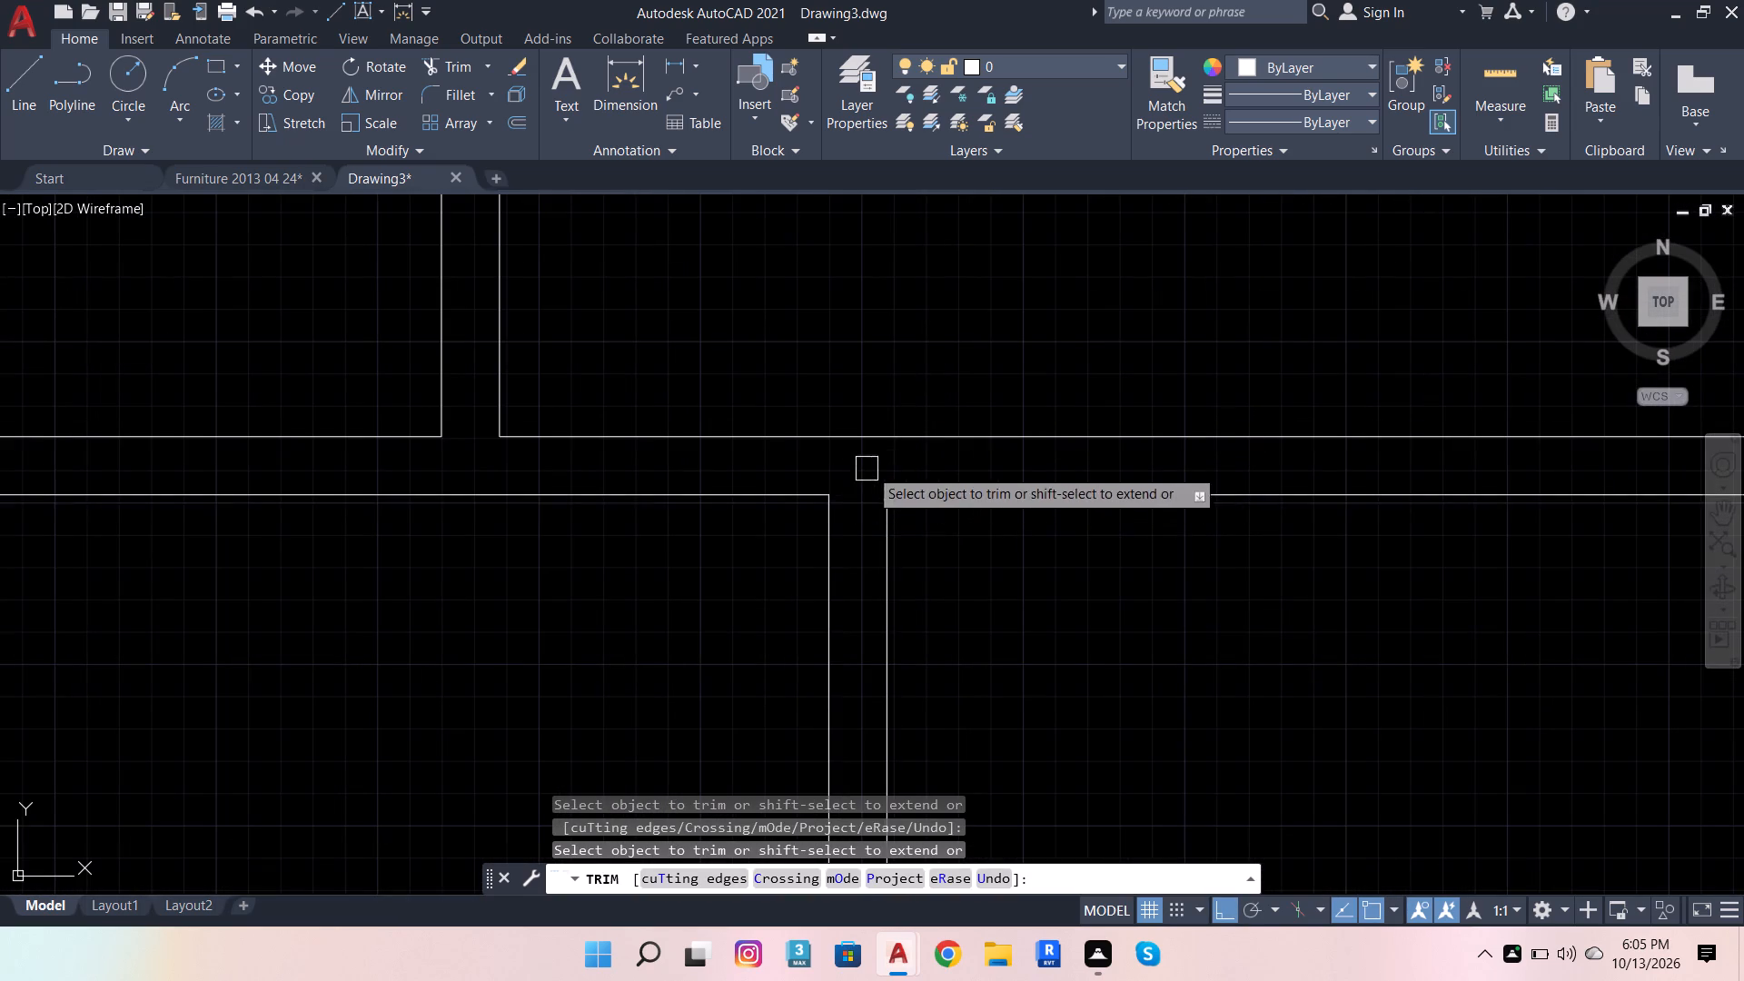
Offset the lower-left bedroom's left inner wall line 11' to the right for its side wall.
scroll(944, 465, down, 4)
scroll(768, 490, down, 3)
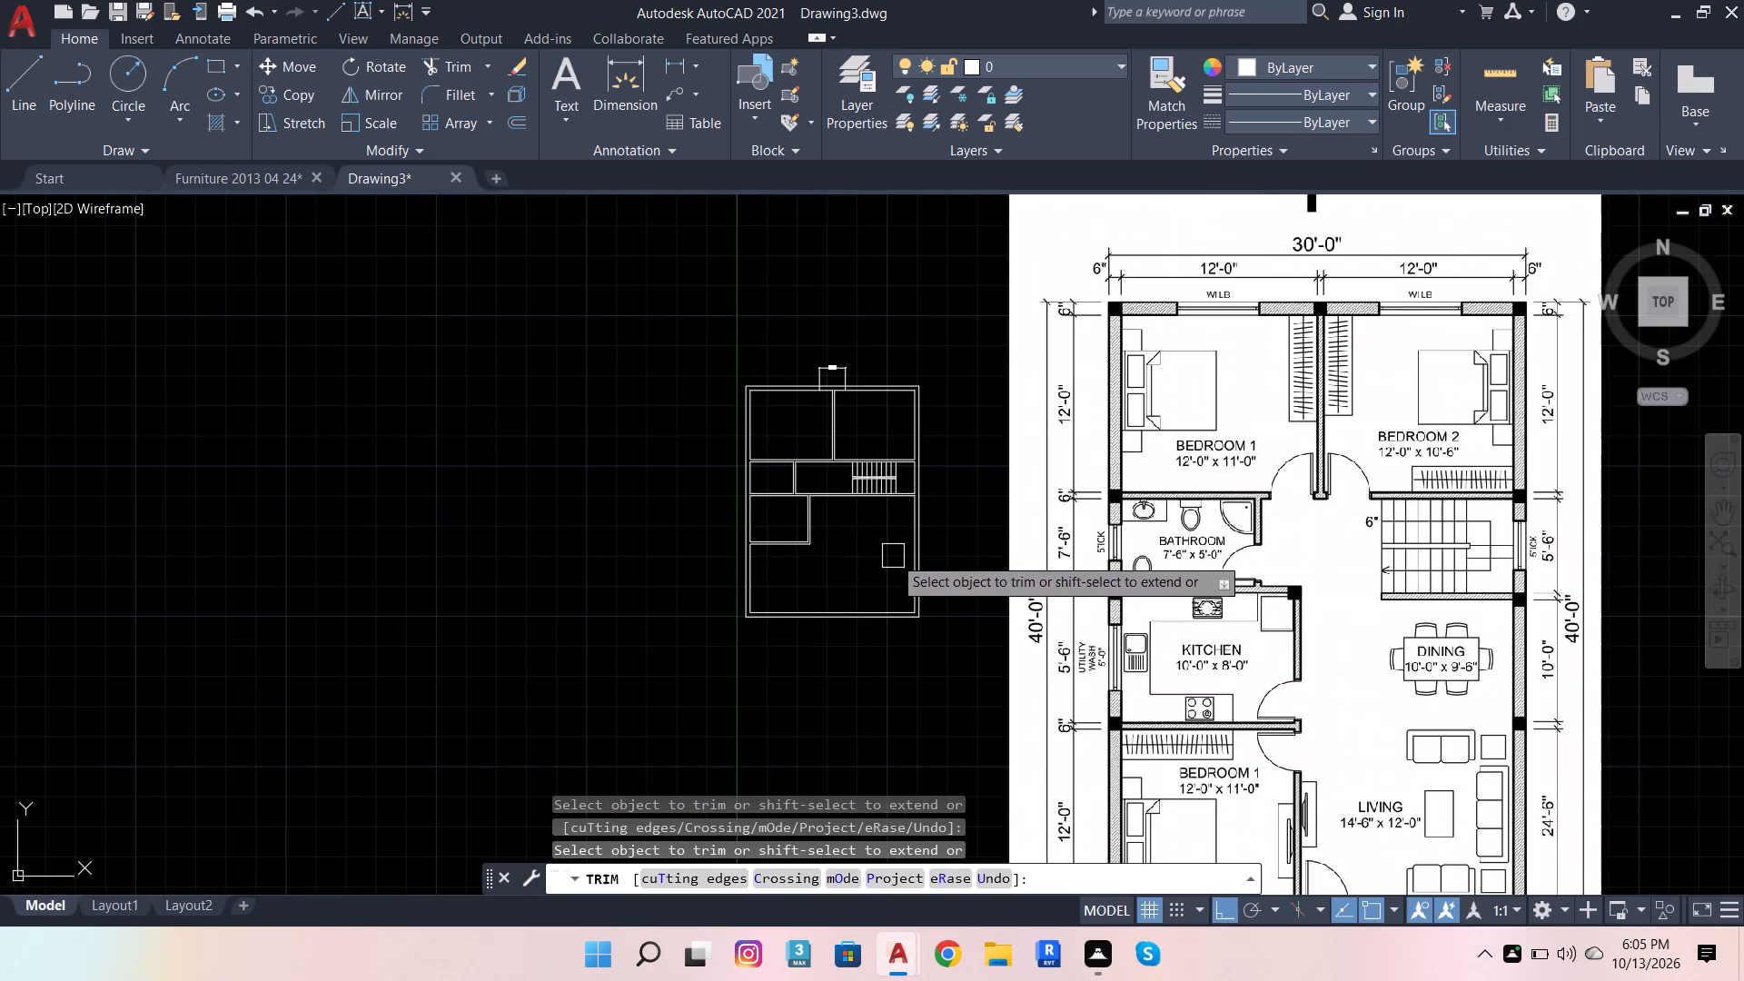
scroll(966, 490, down, 2)
scroll(982, 570, down, 1)
scroll(989, 608, up, 3)
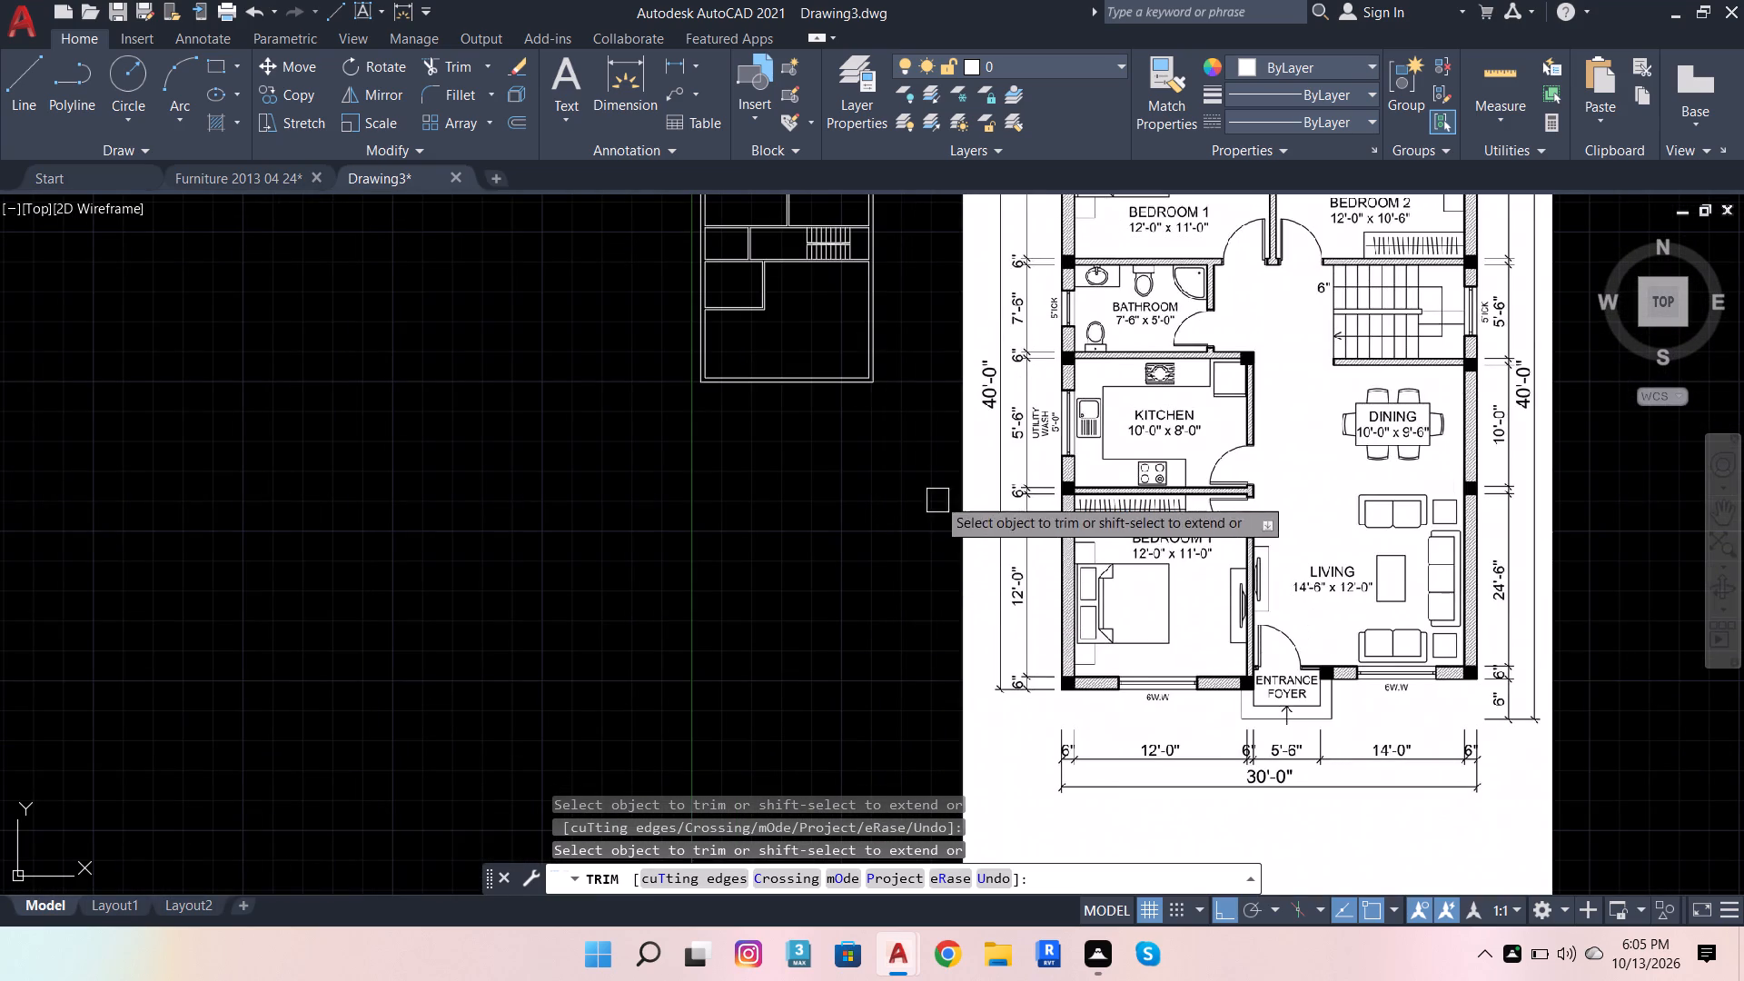
key(Escape)
key(Escape)
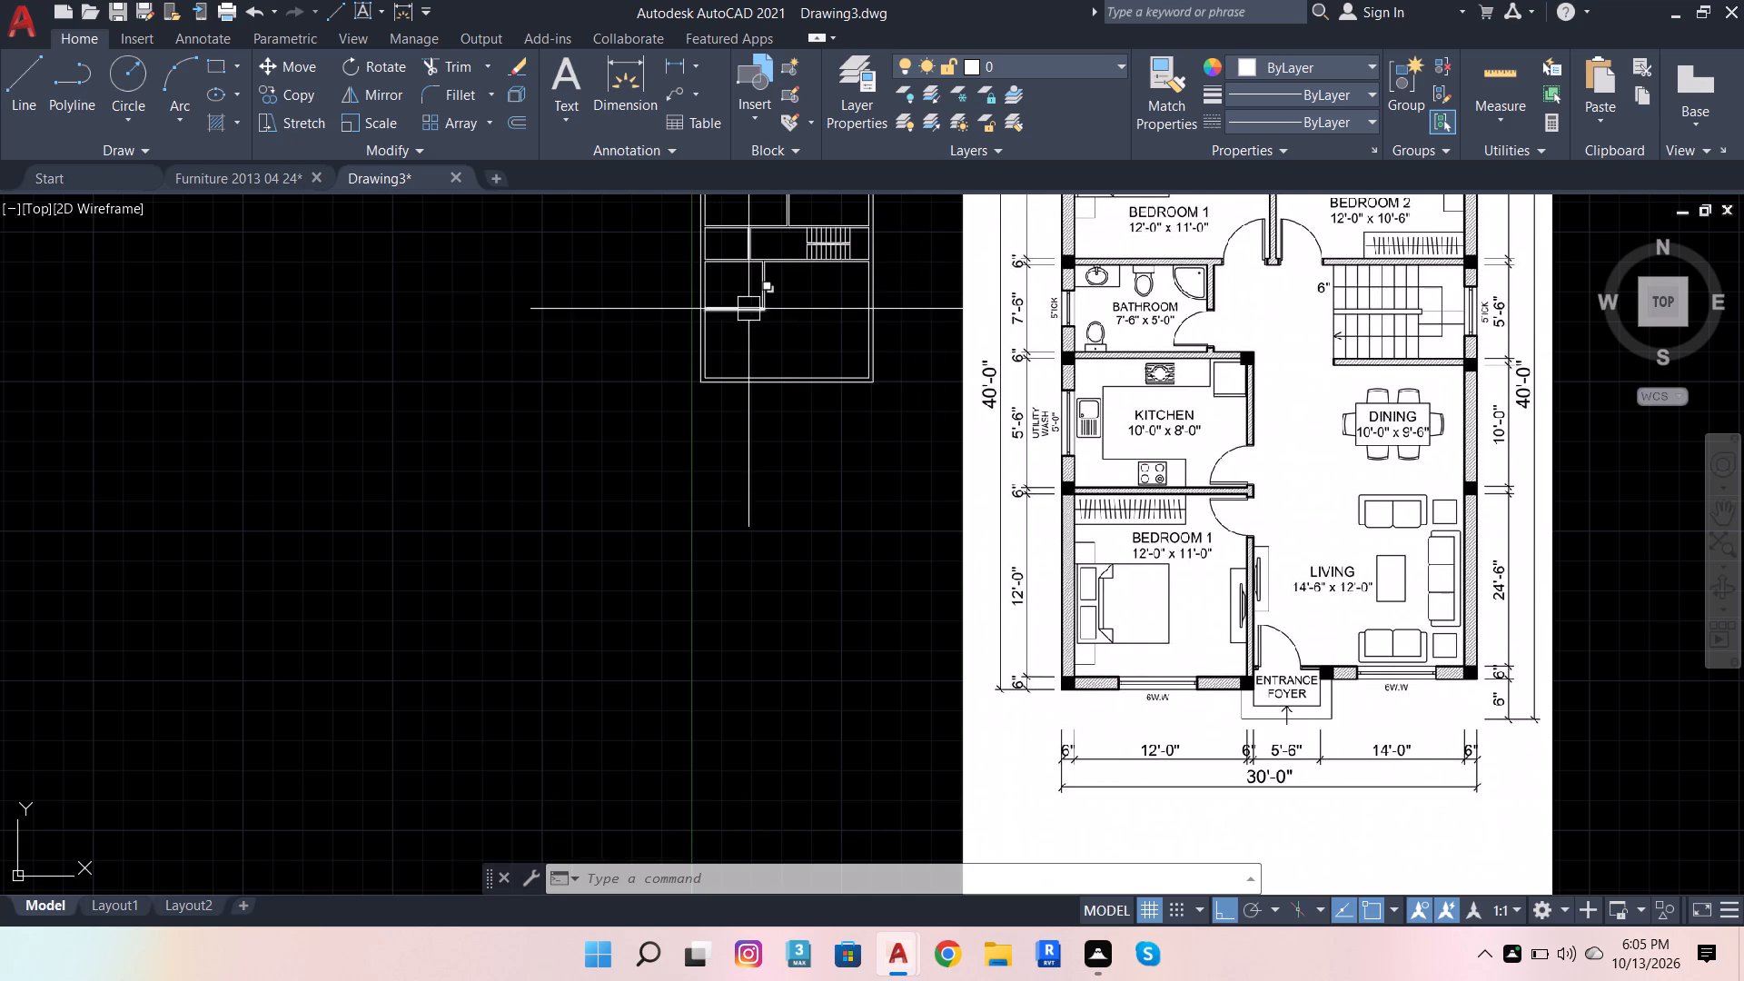
click(714, 349)
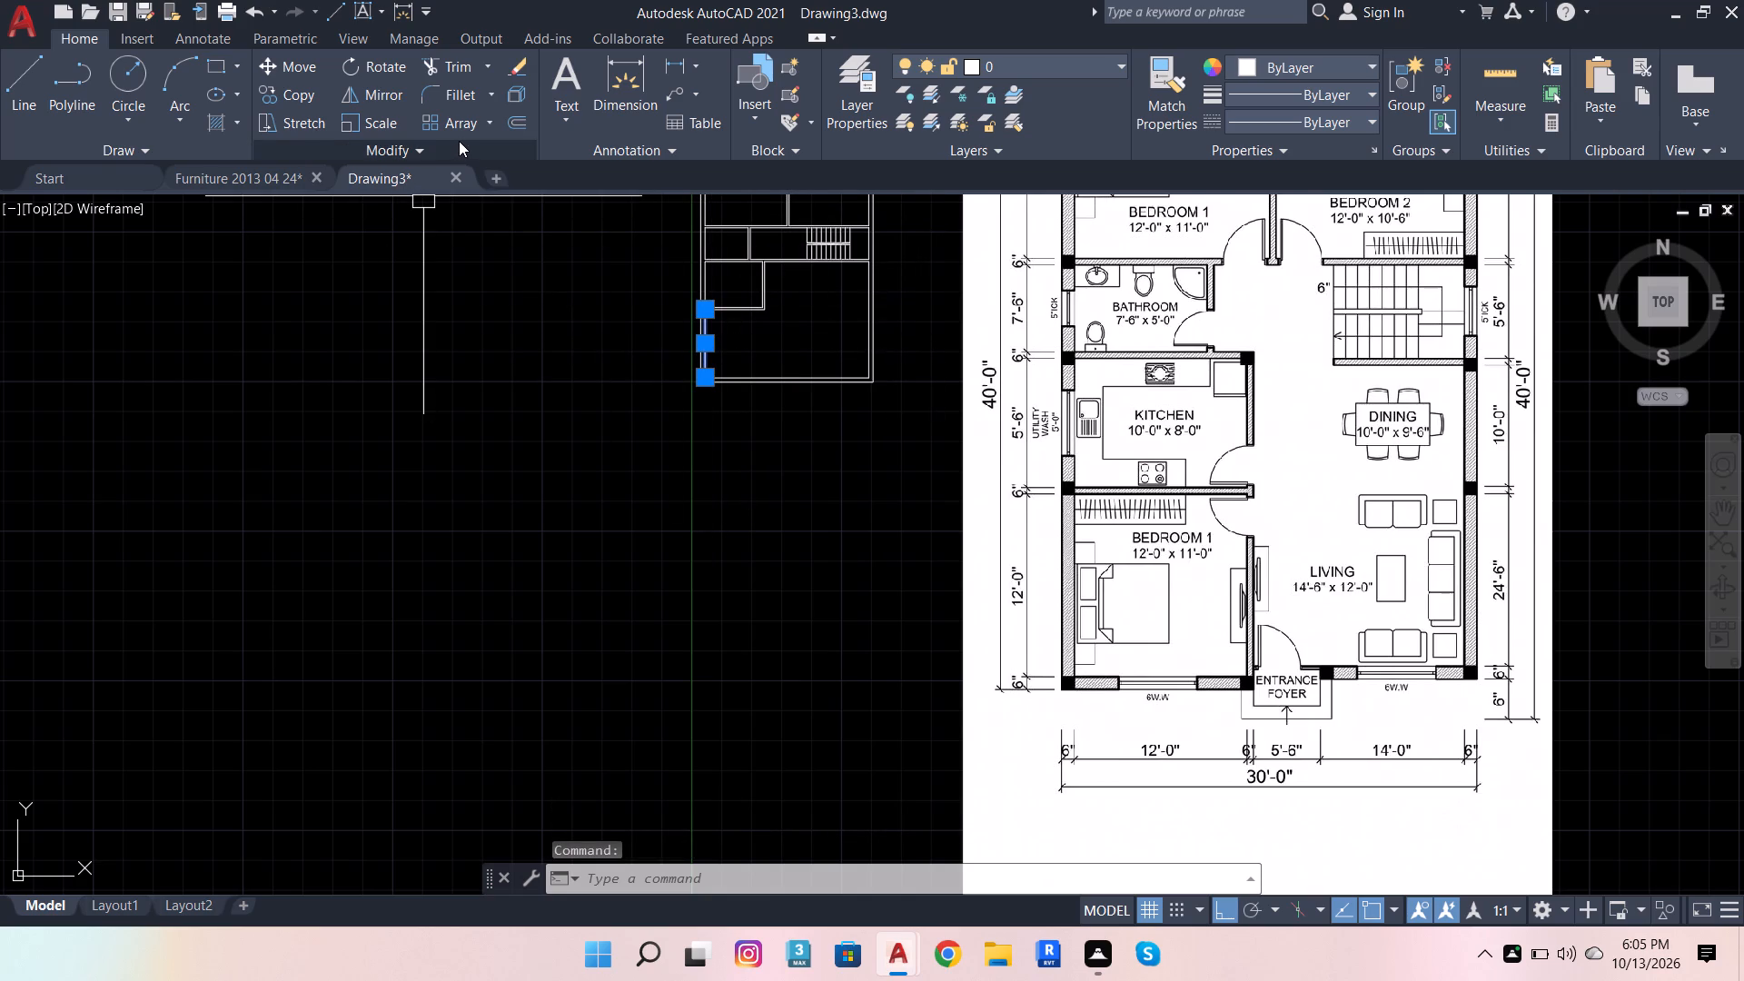
click(514, 122)
scroll(778, 318, up, 2)
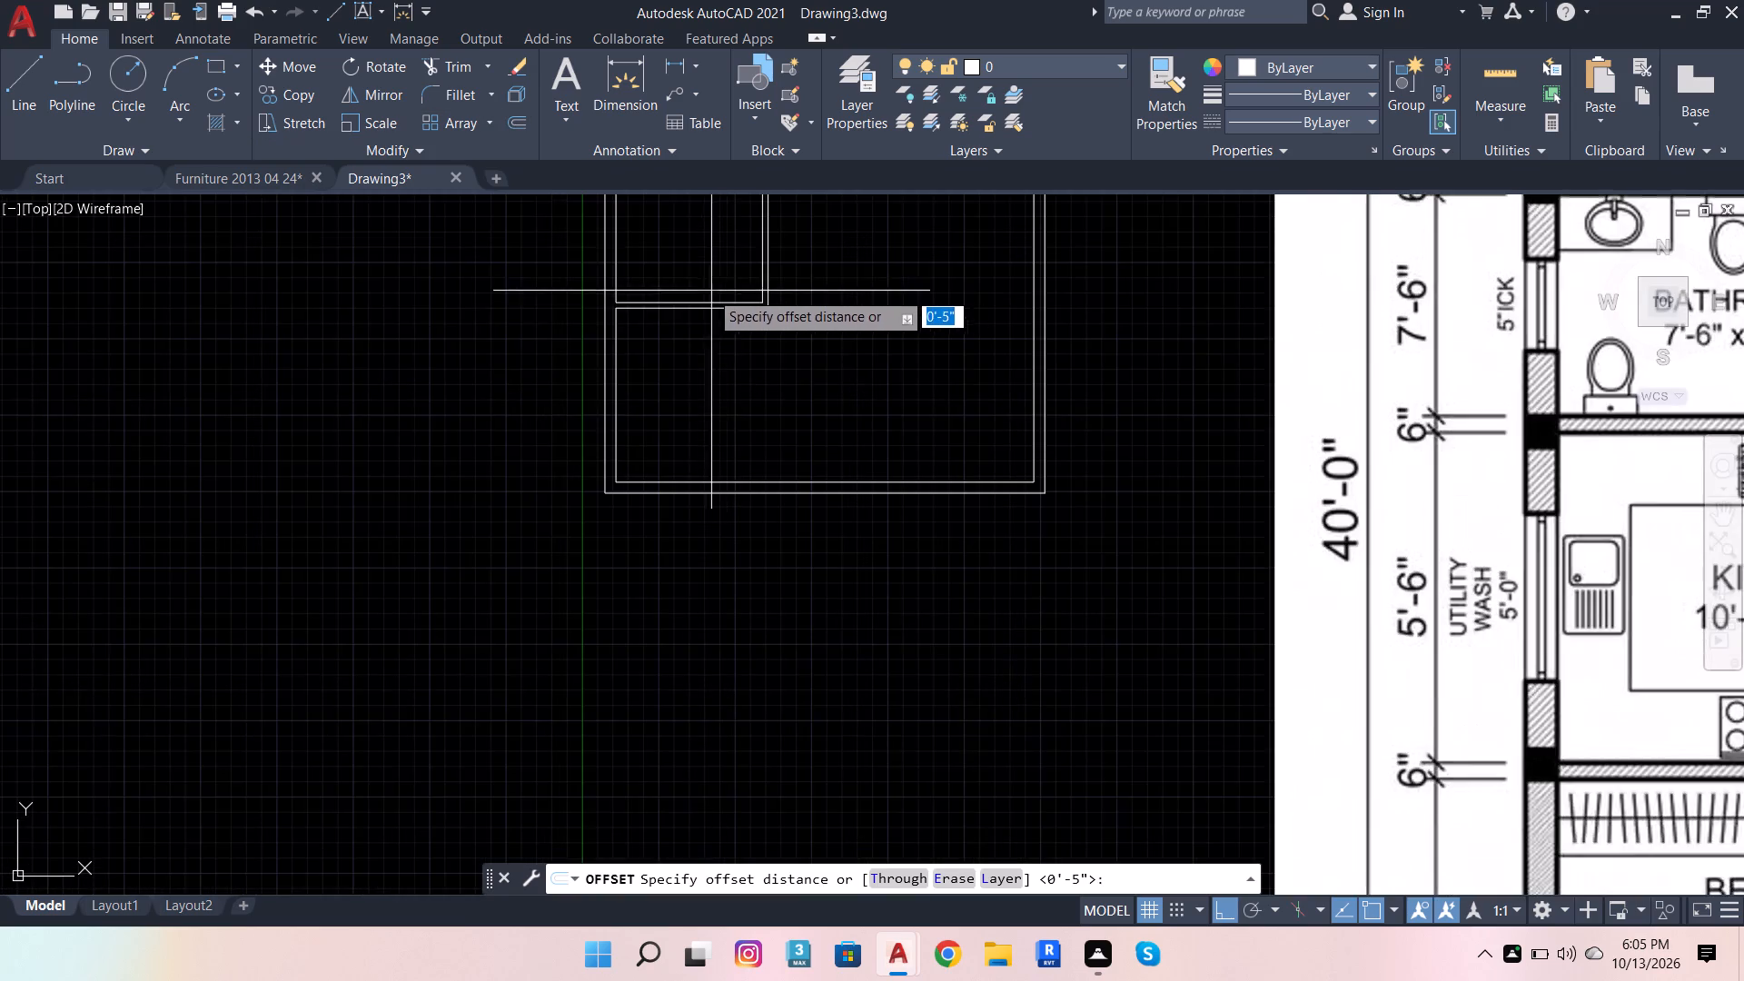
scroll(670, 328, up, 1)
click(580, 301)
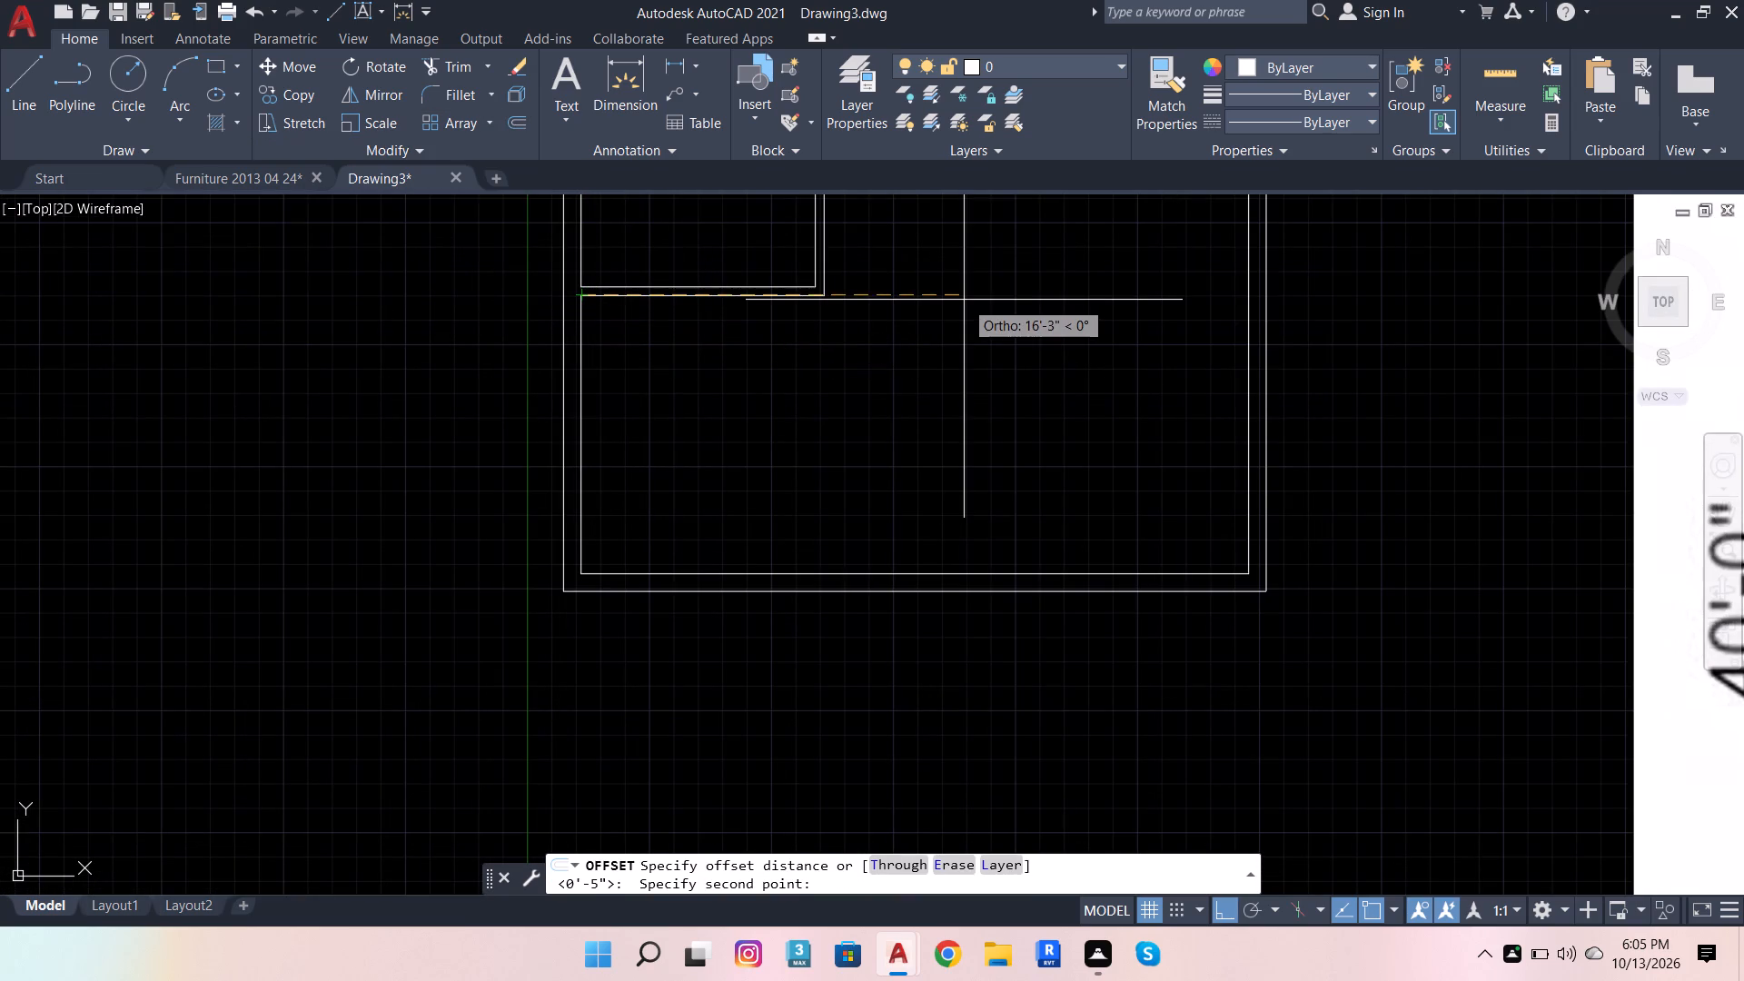
scroll(936, 374, down, 2)
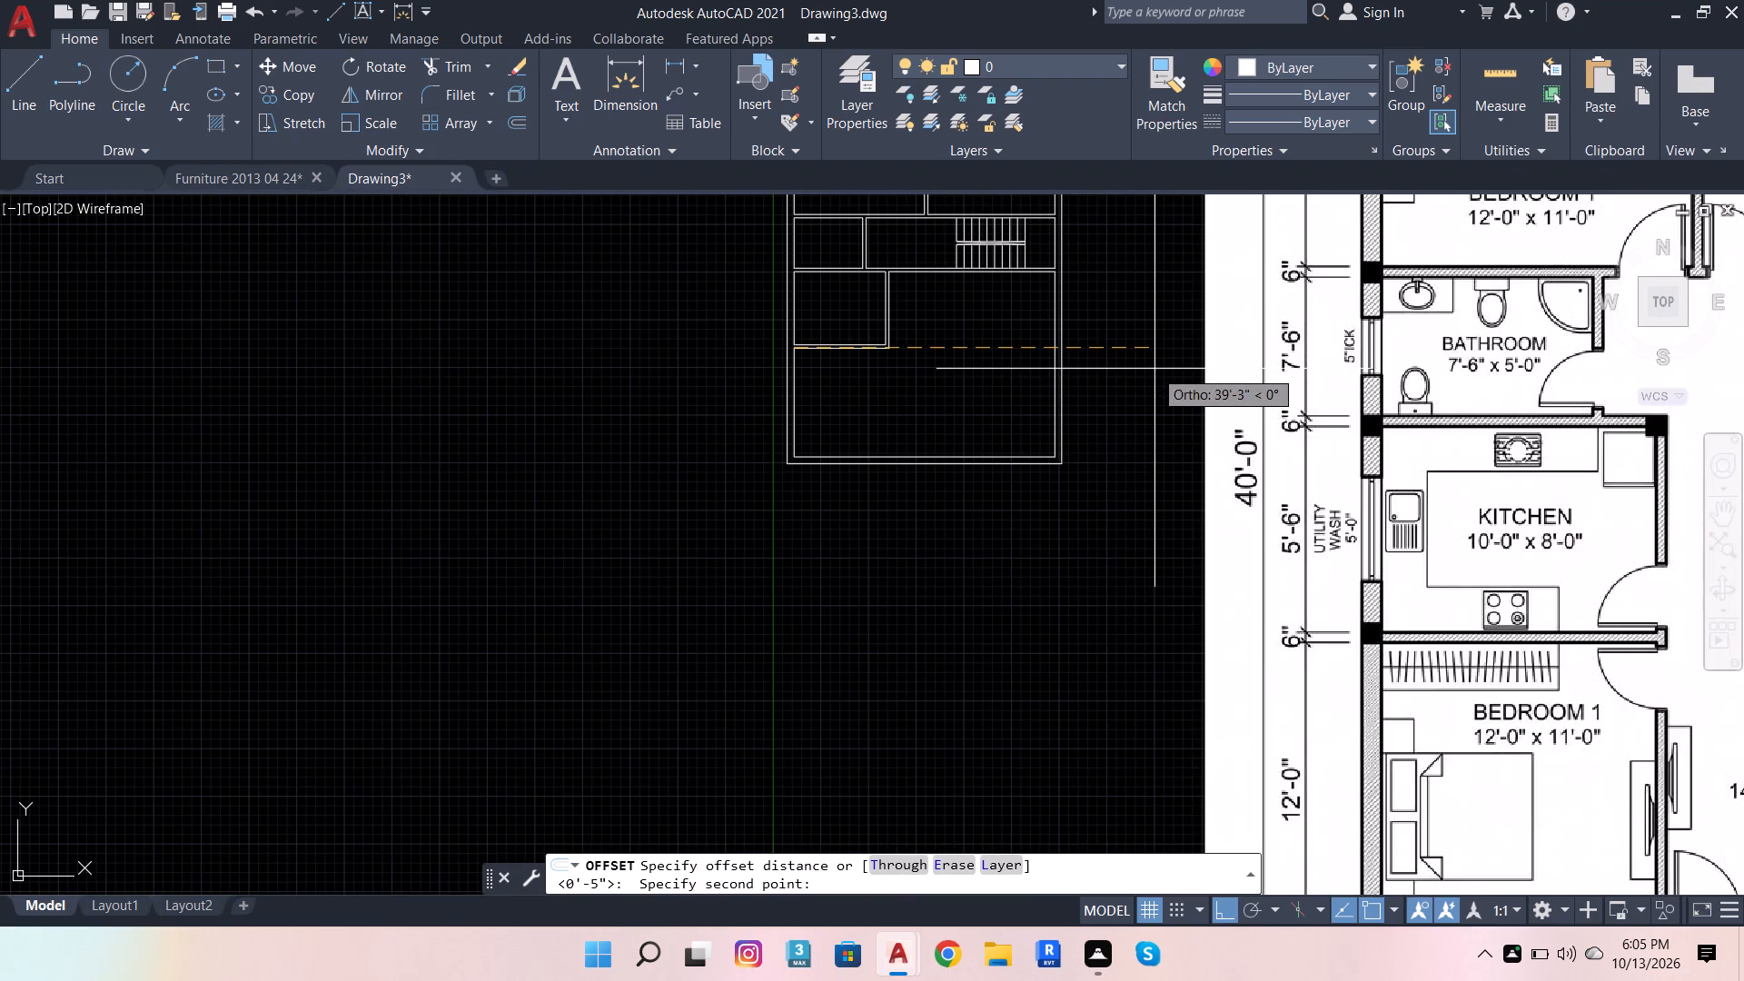
text(11)
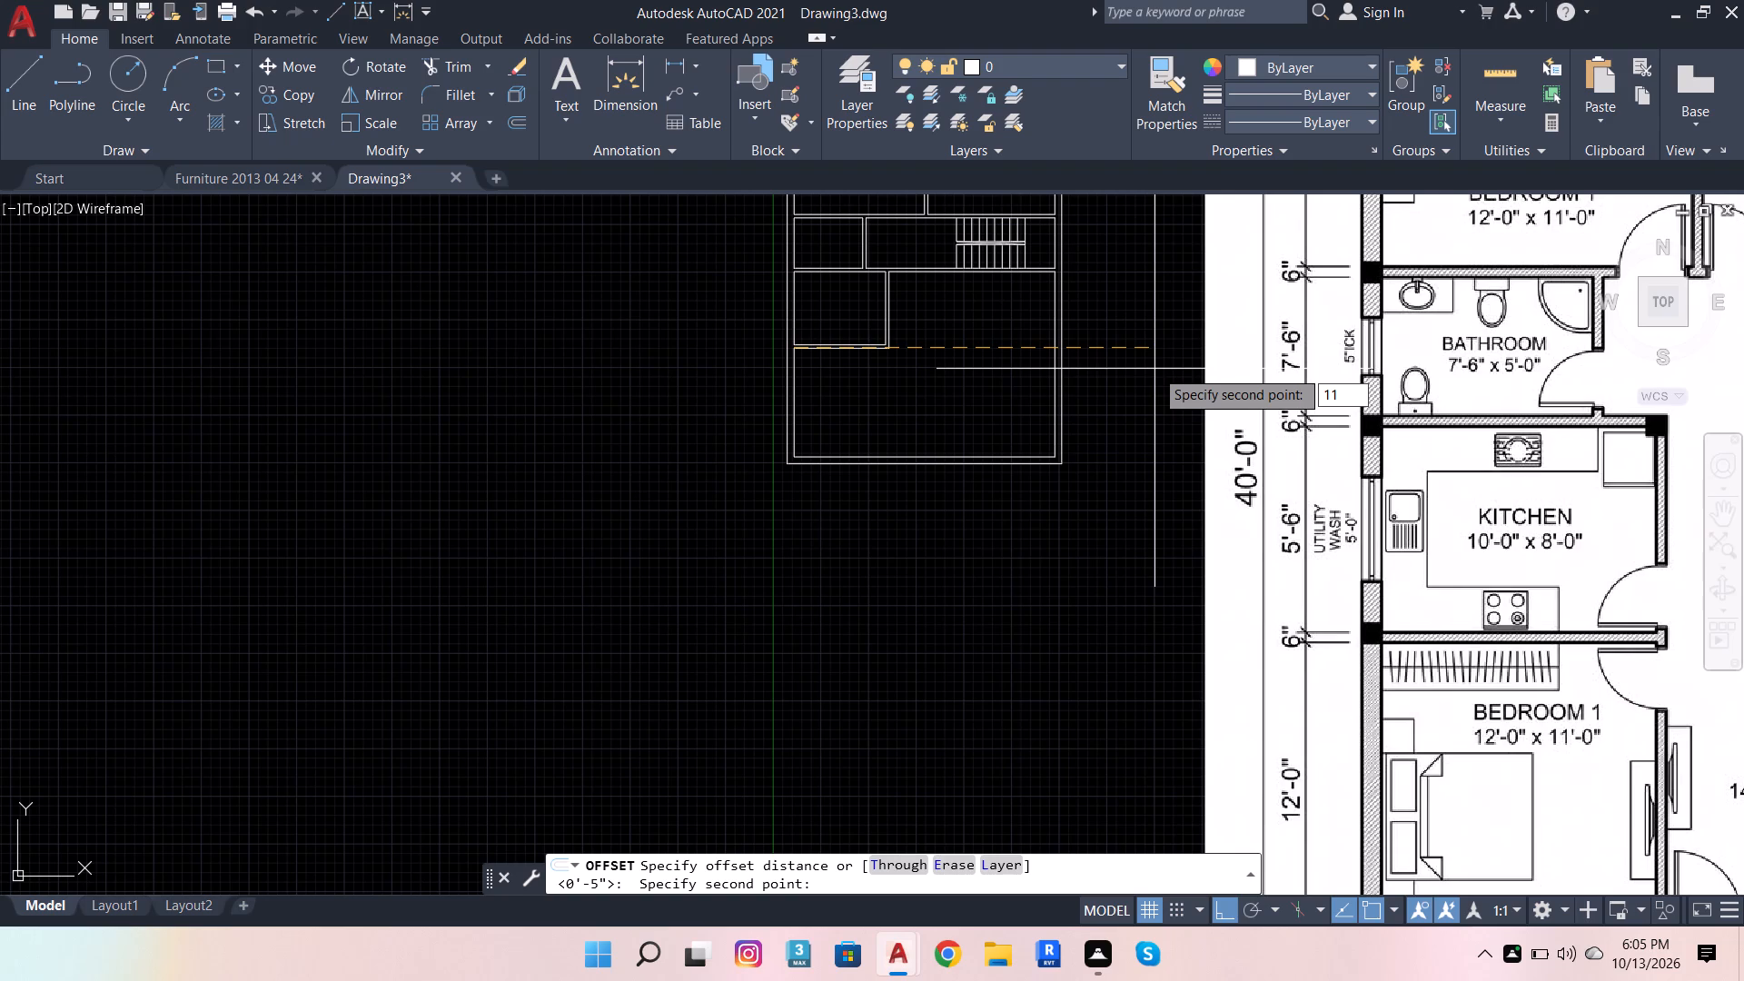
key(apostrophe)
key(Return)
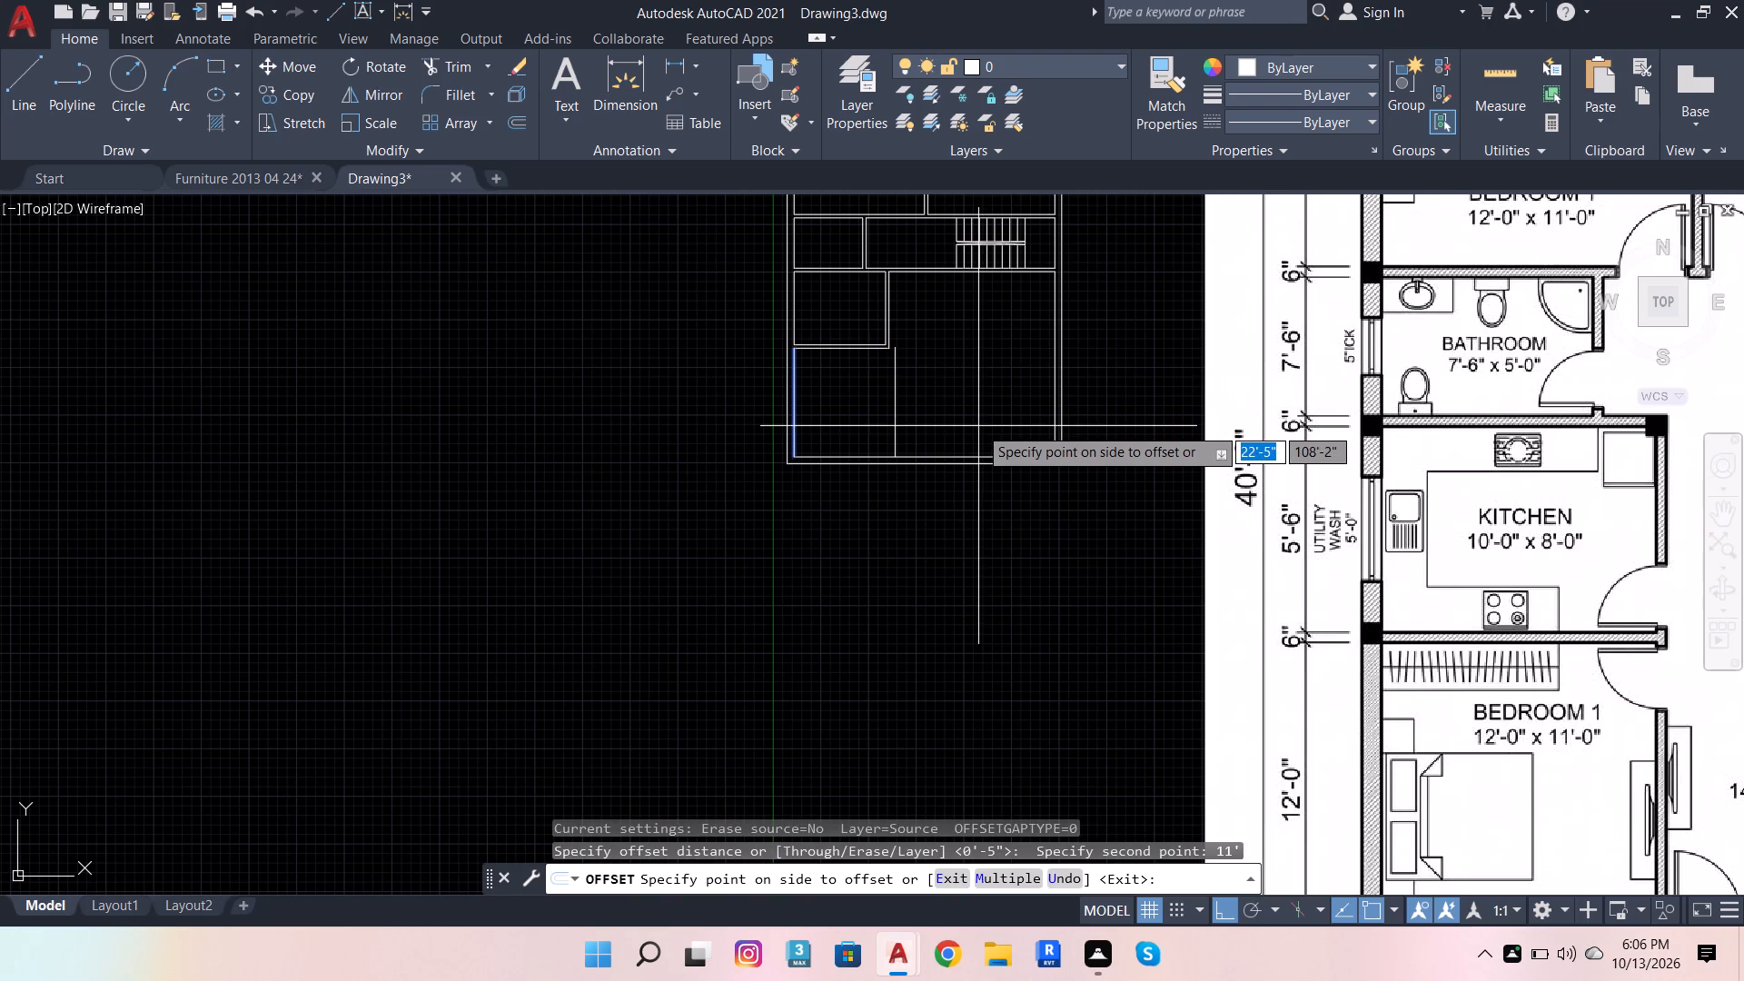
scroll(978, 426, down, 1)
scroll(1086, 451, up, 1)
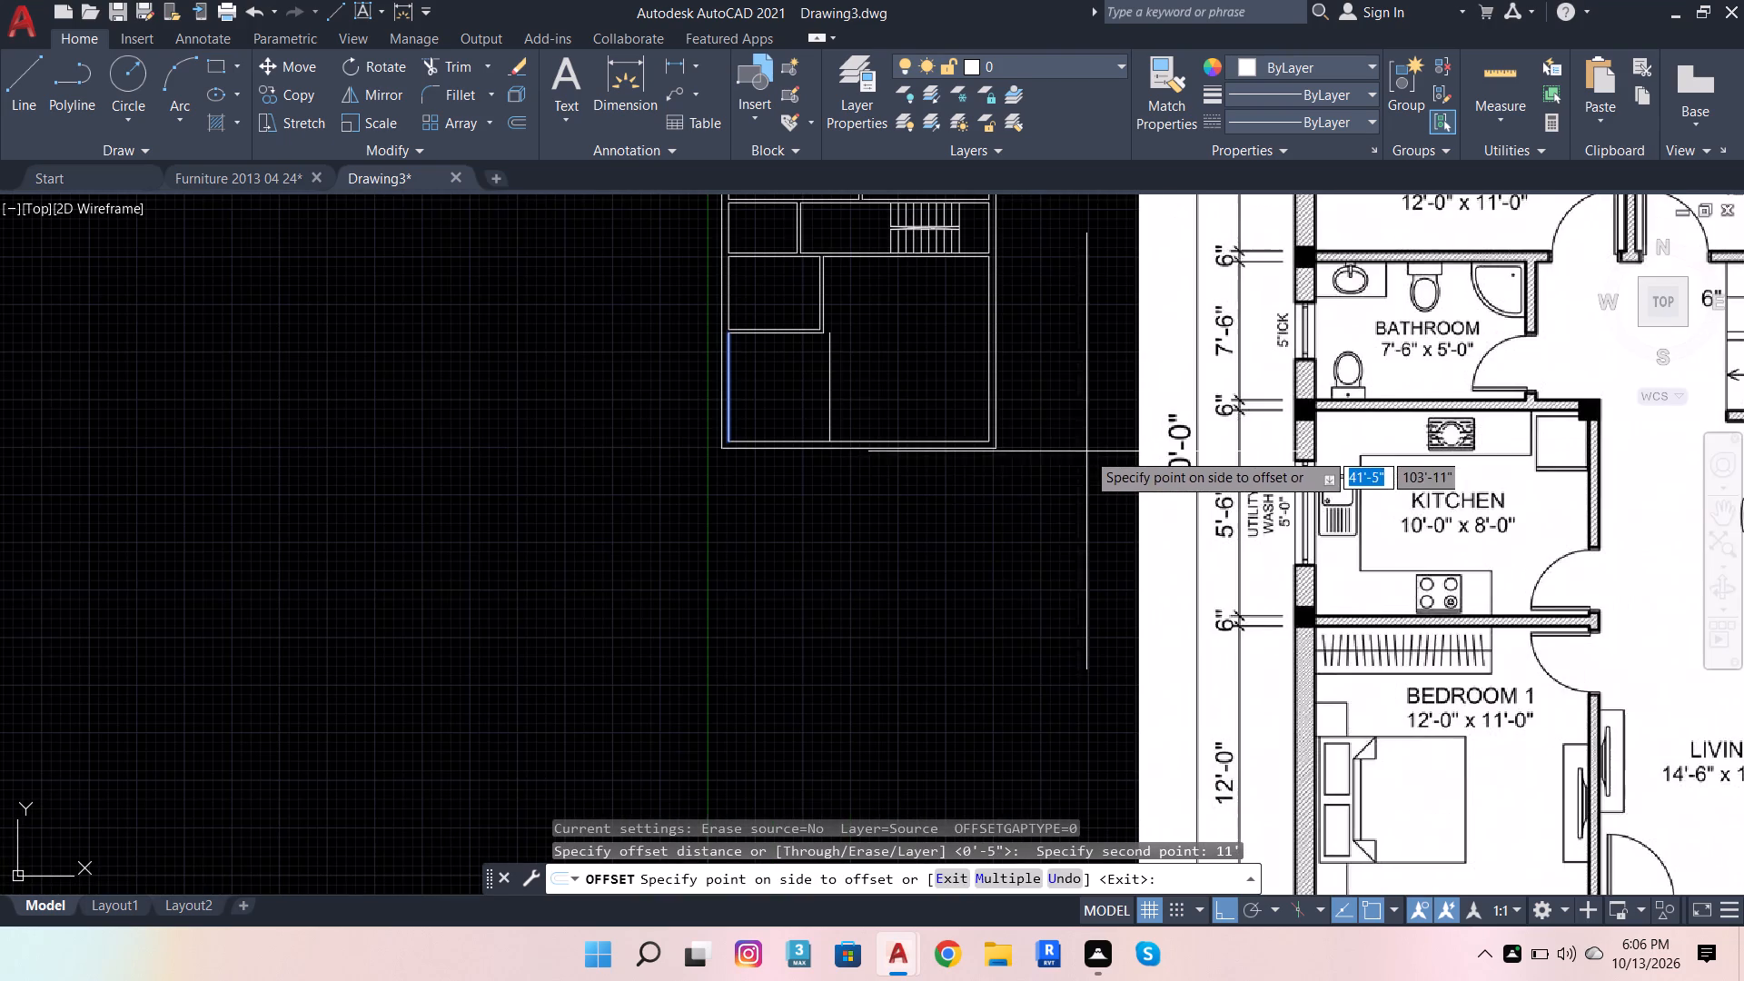
click(1060, 466)
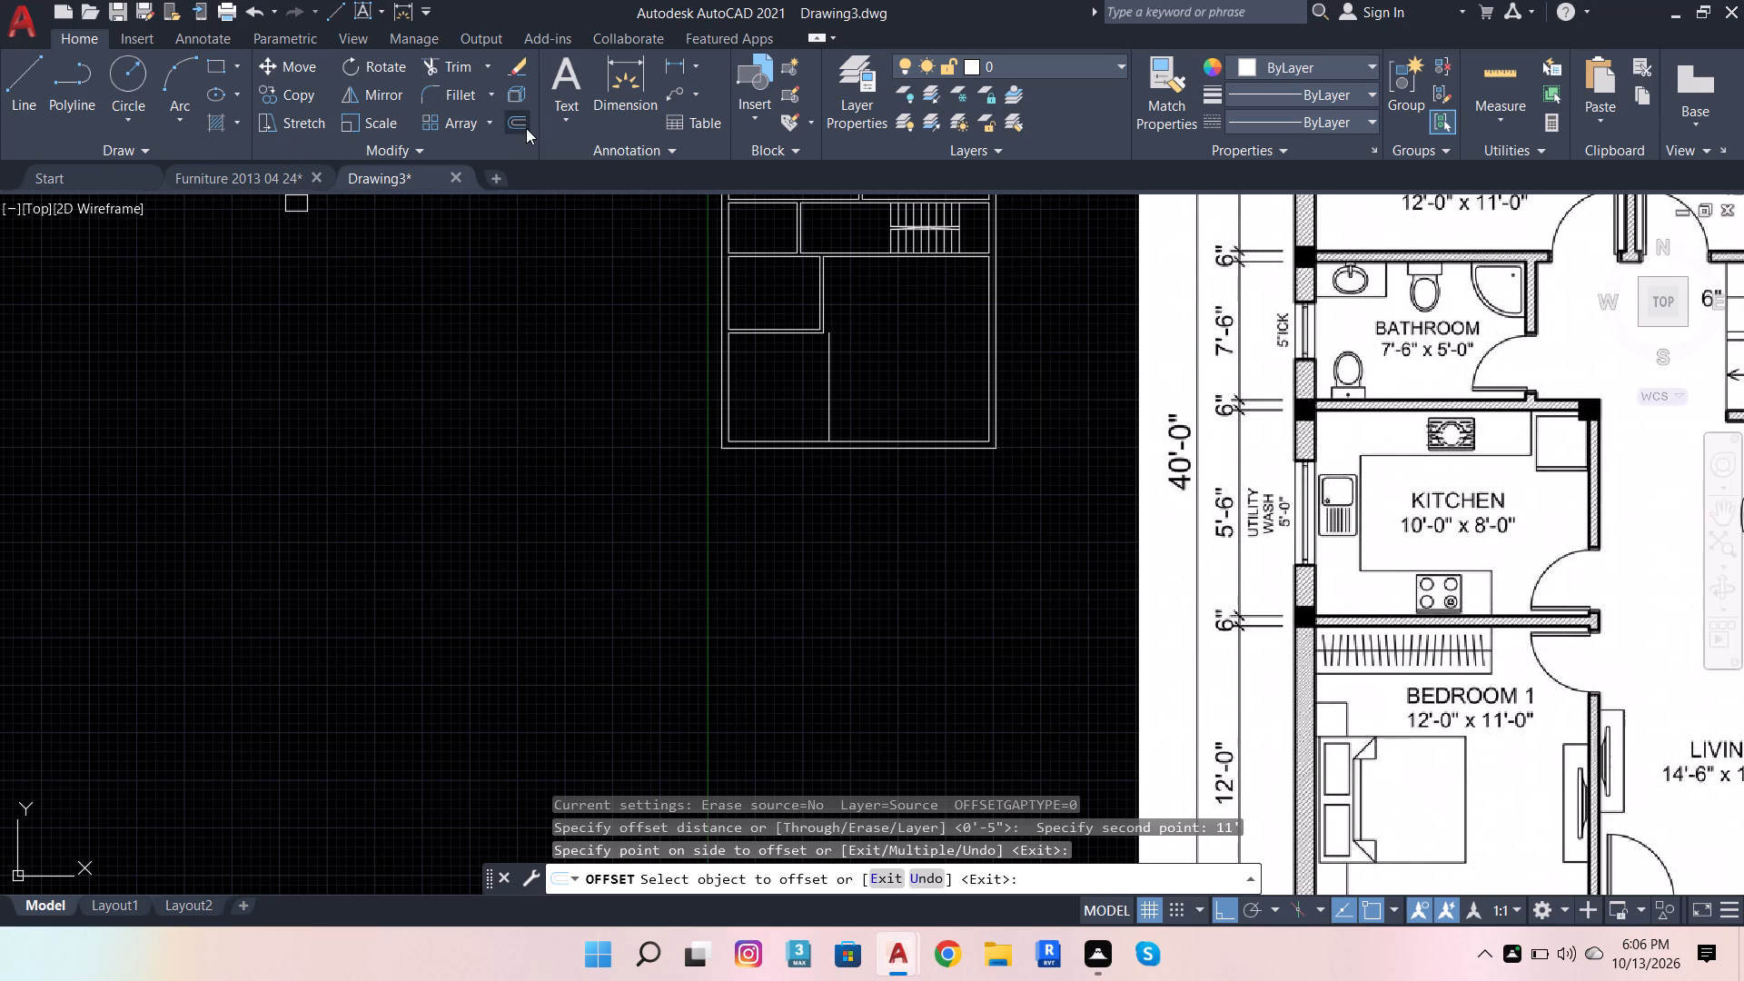
Offset the bedroom's side wall line 4.5" to the right to give the partition its thickness.
click(526, 128)
scroll(824, 333, up, 3)
click(837, 329)
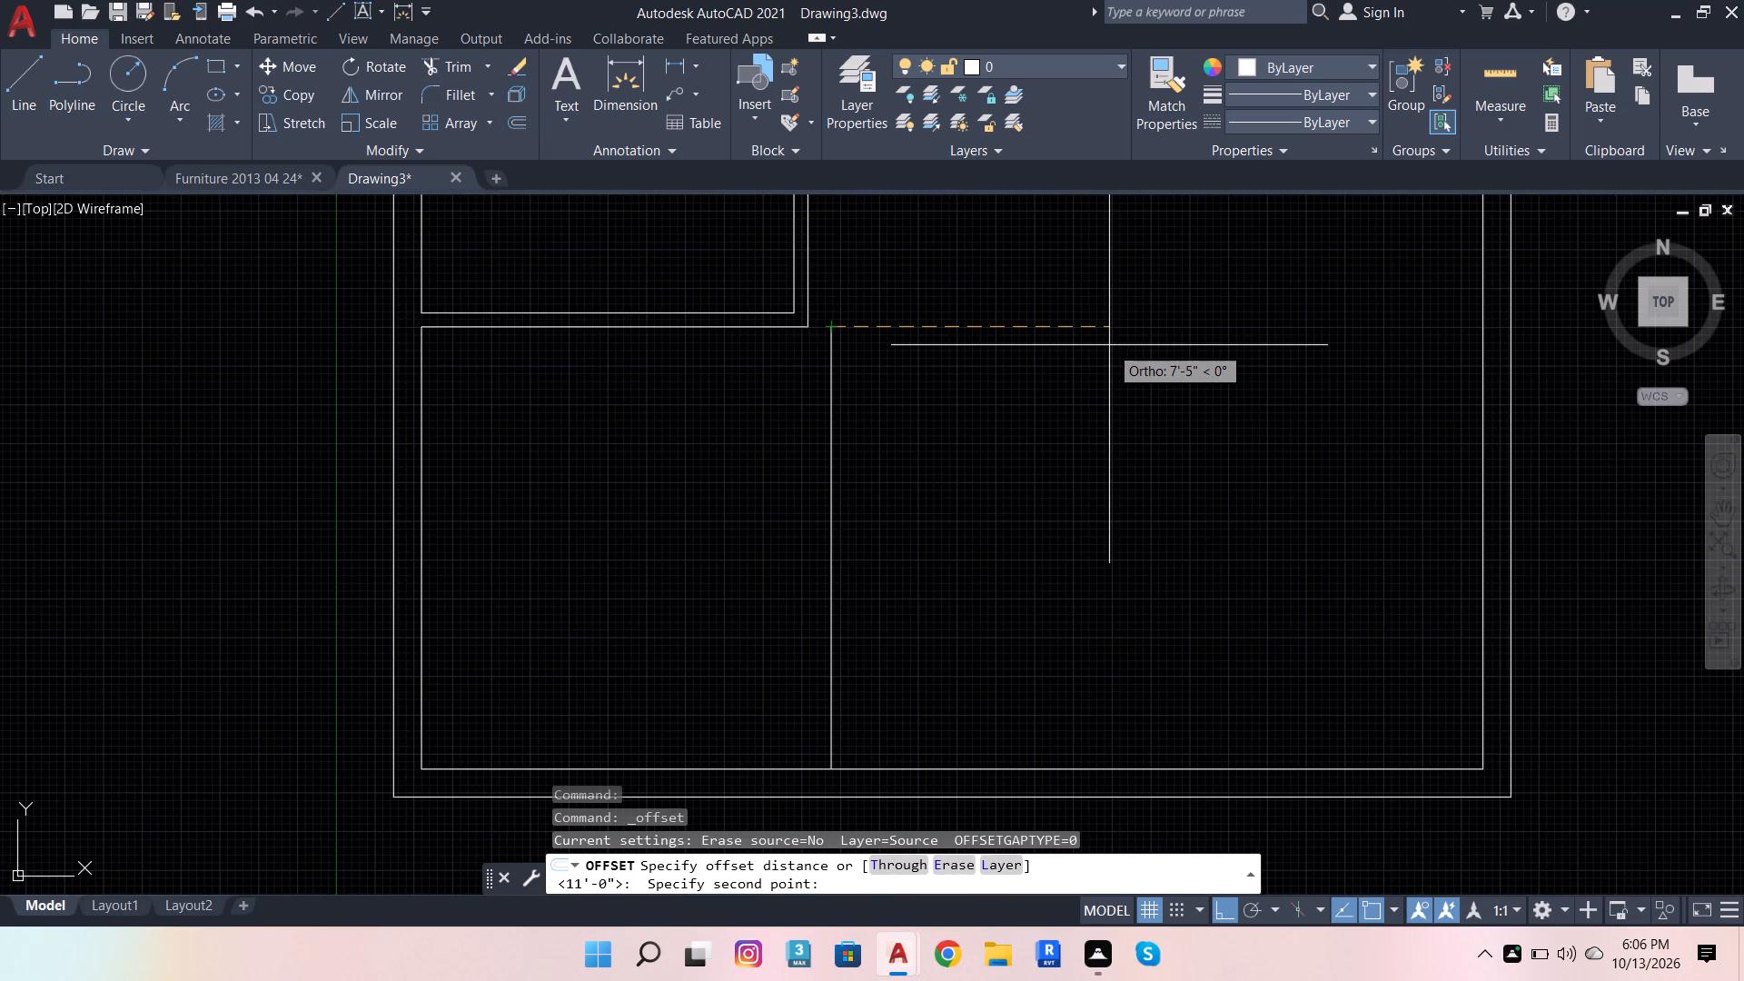
text(4.5)
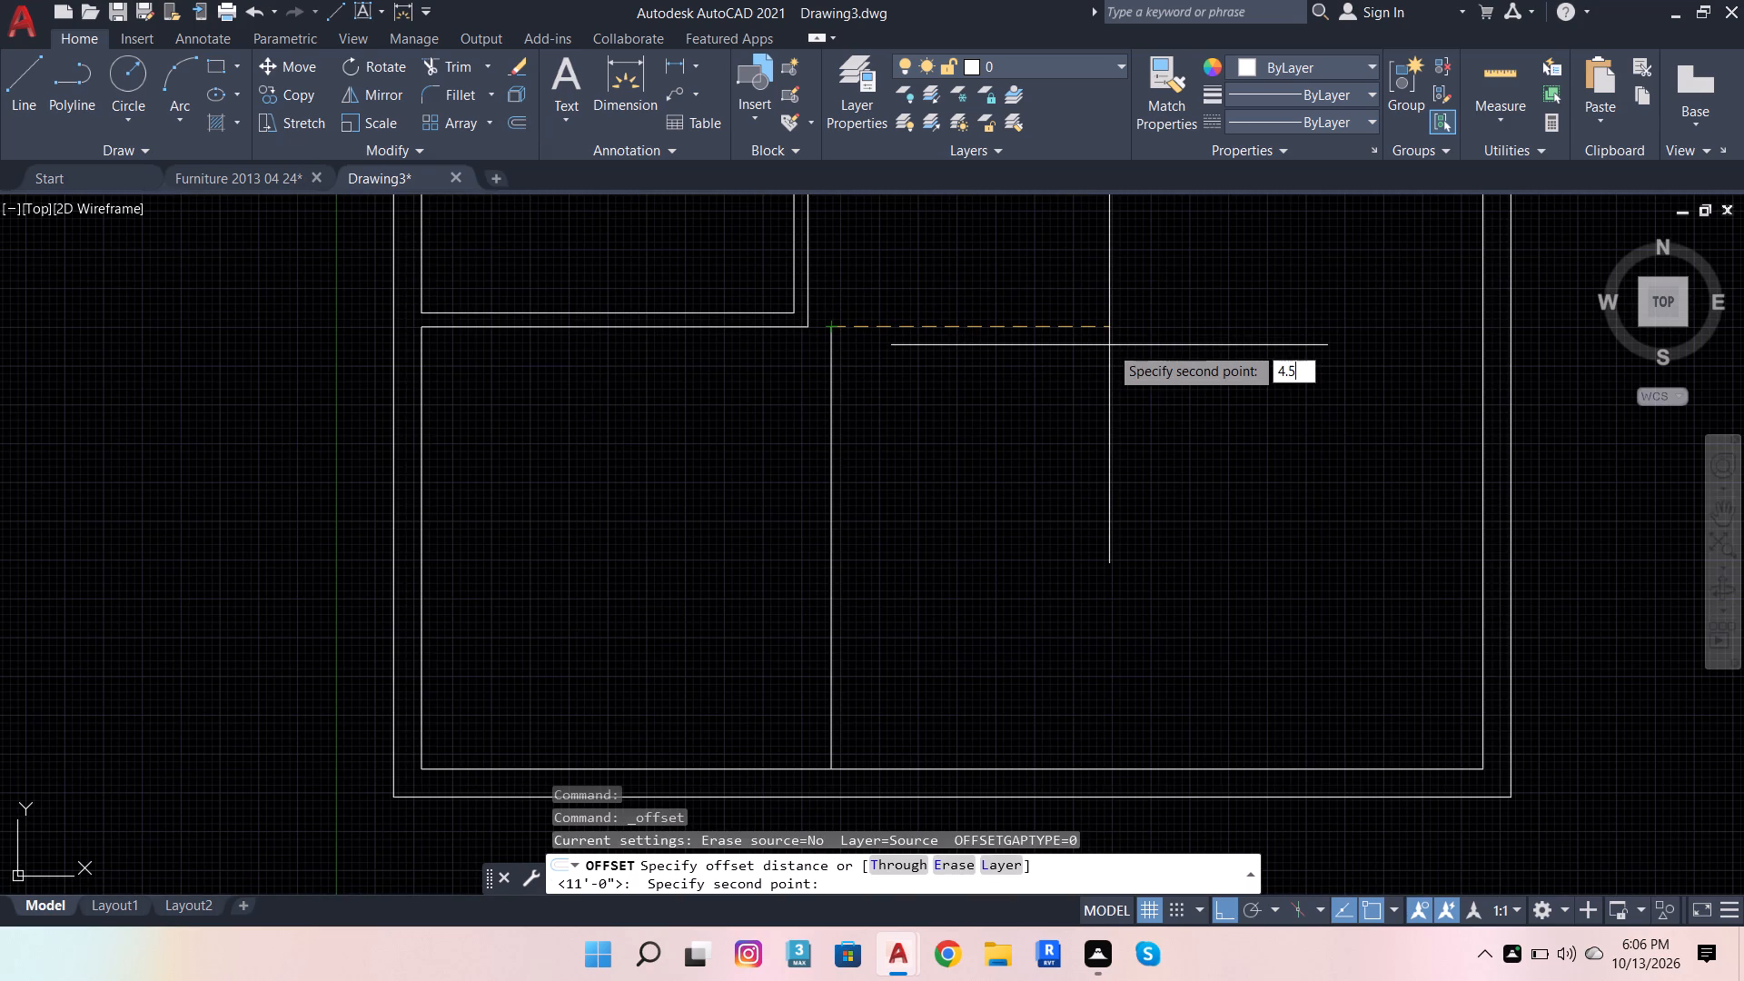
key(Return)
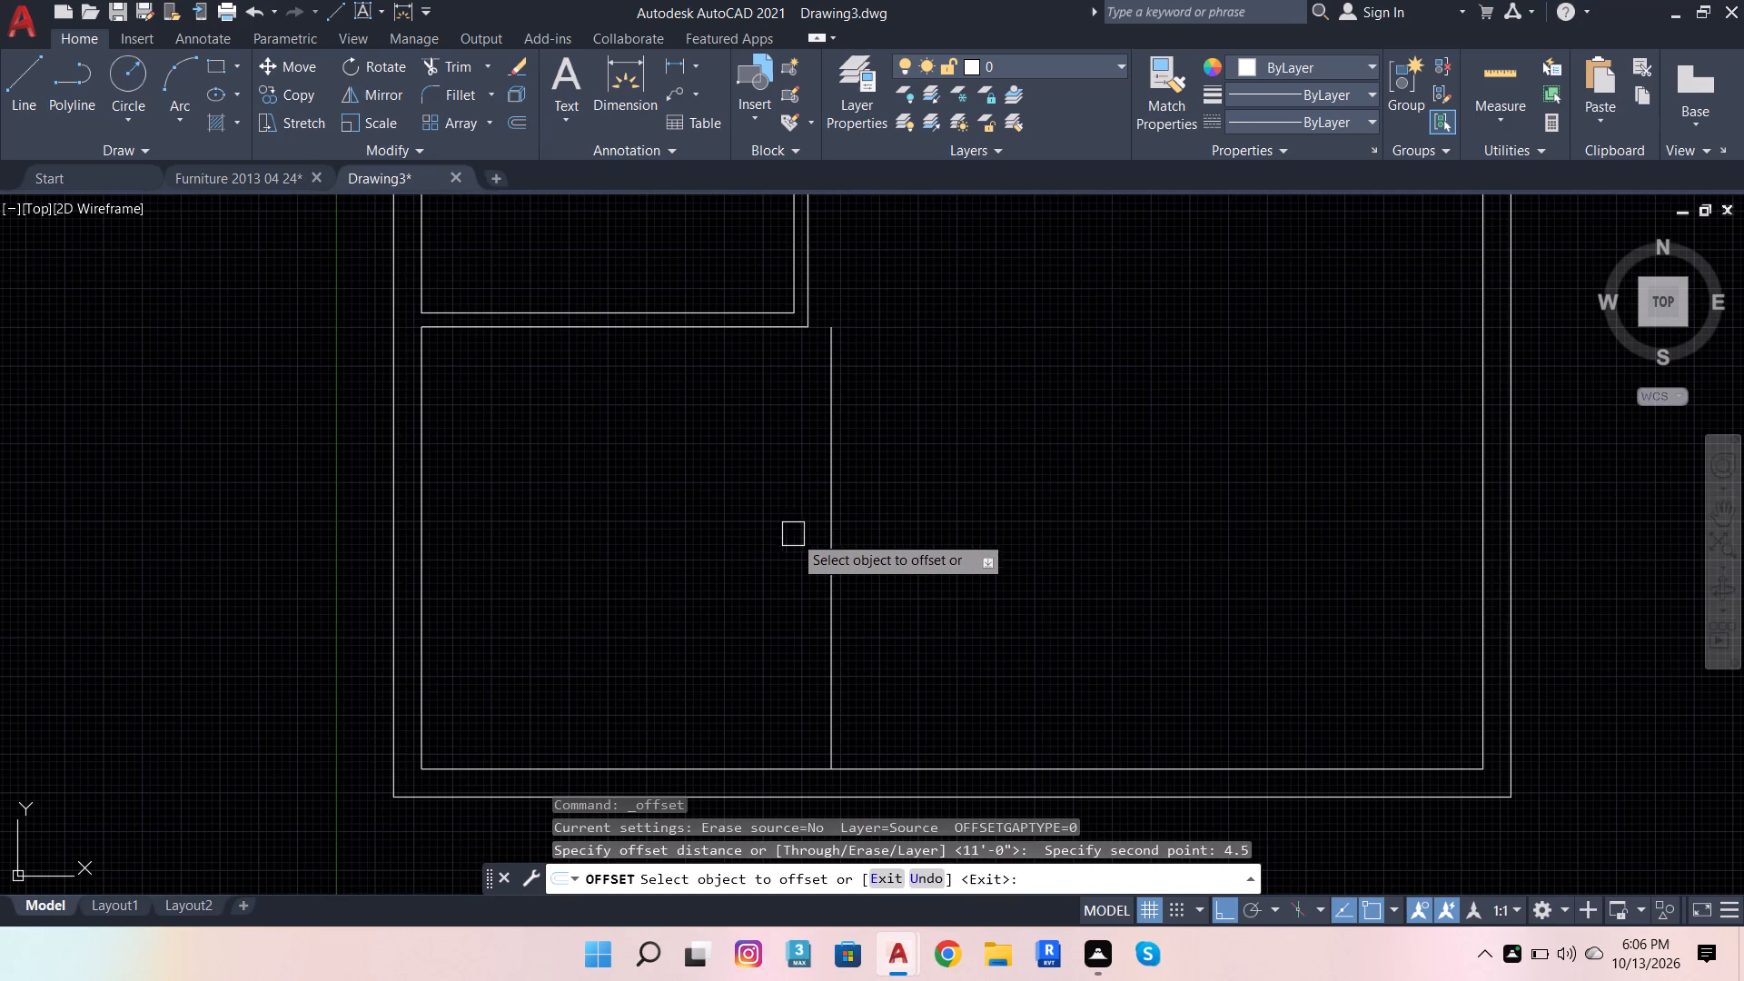
click(824, 518)
click(1192, 484)
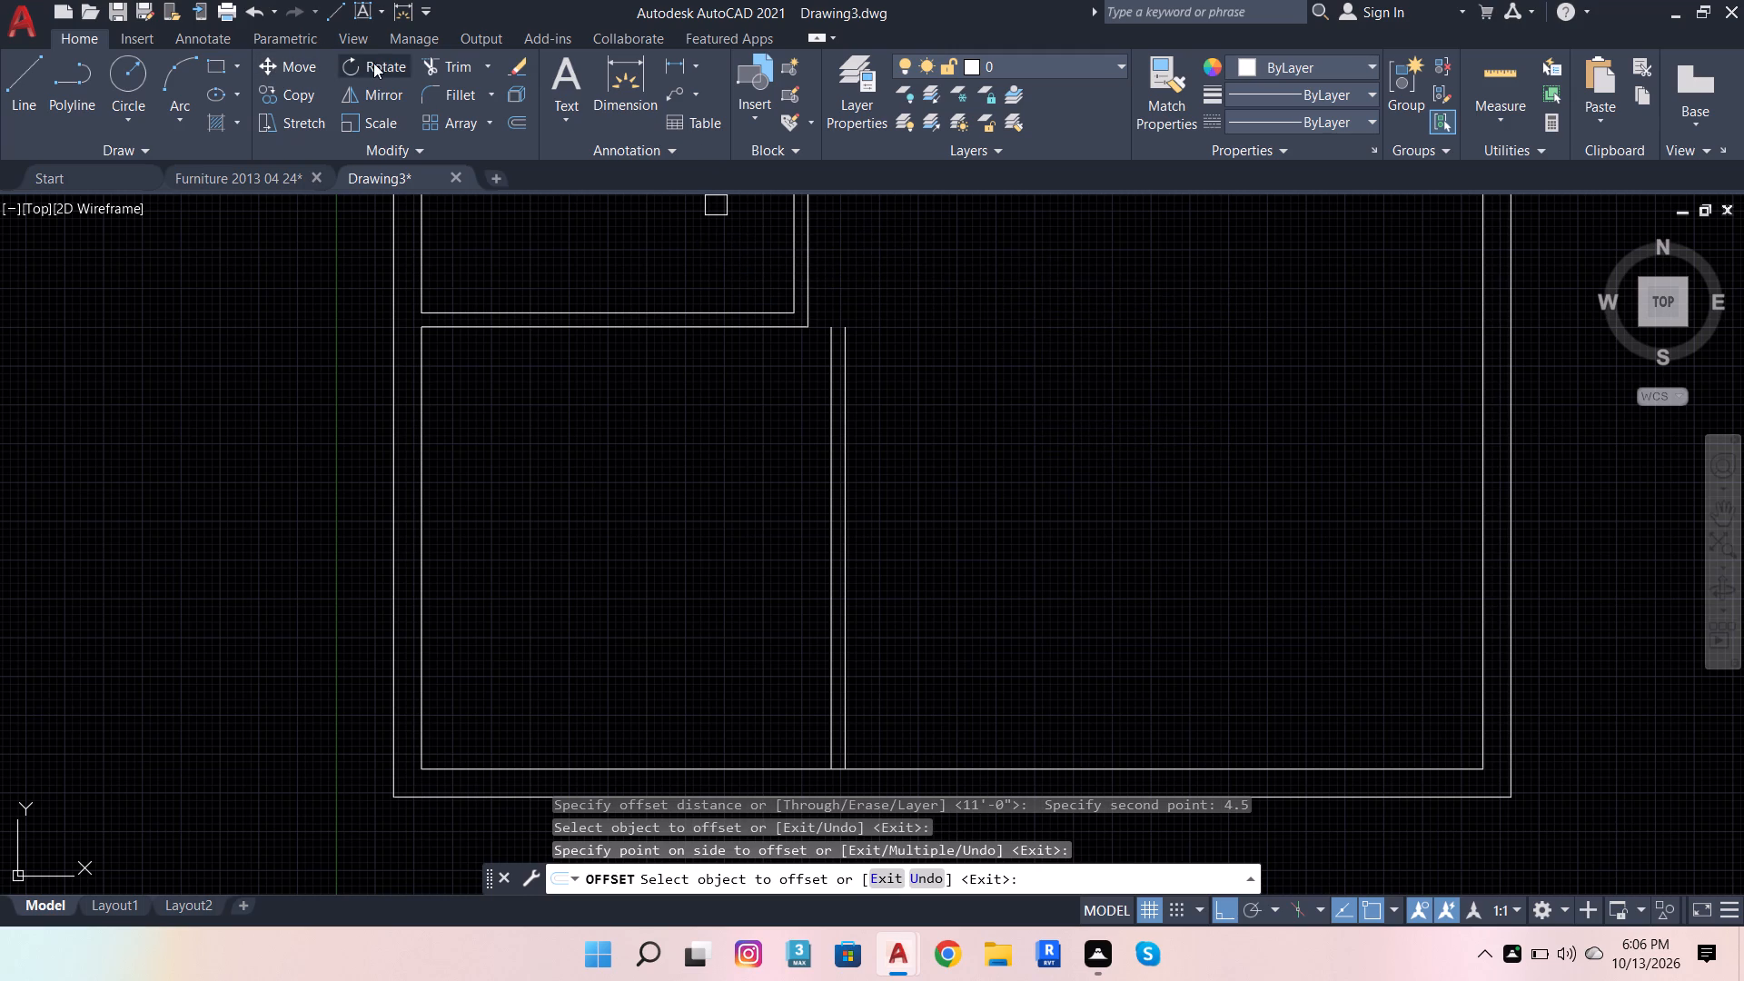
Extend the kitchen's lower wall lines and the bedroom partition's right face to meet at a corner, and trim the excess beyond the partition.
click(450, 58)
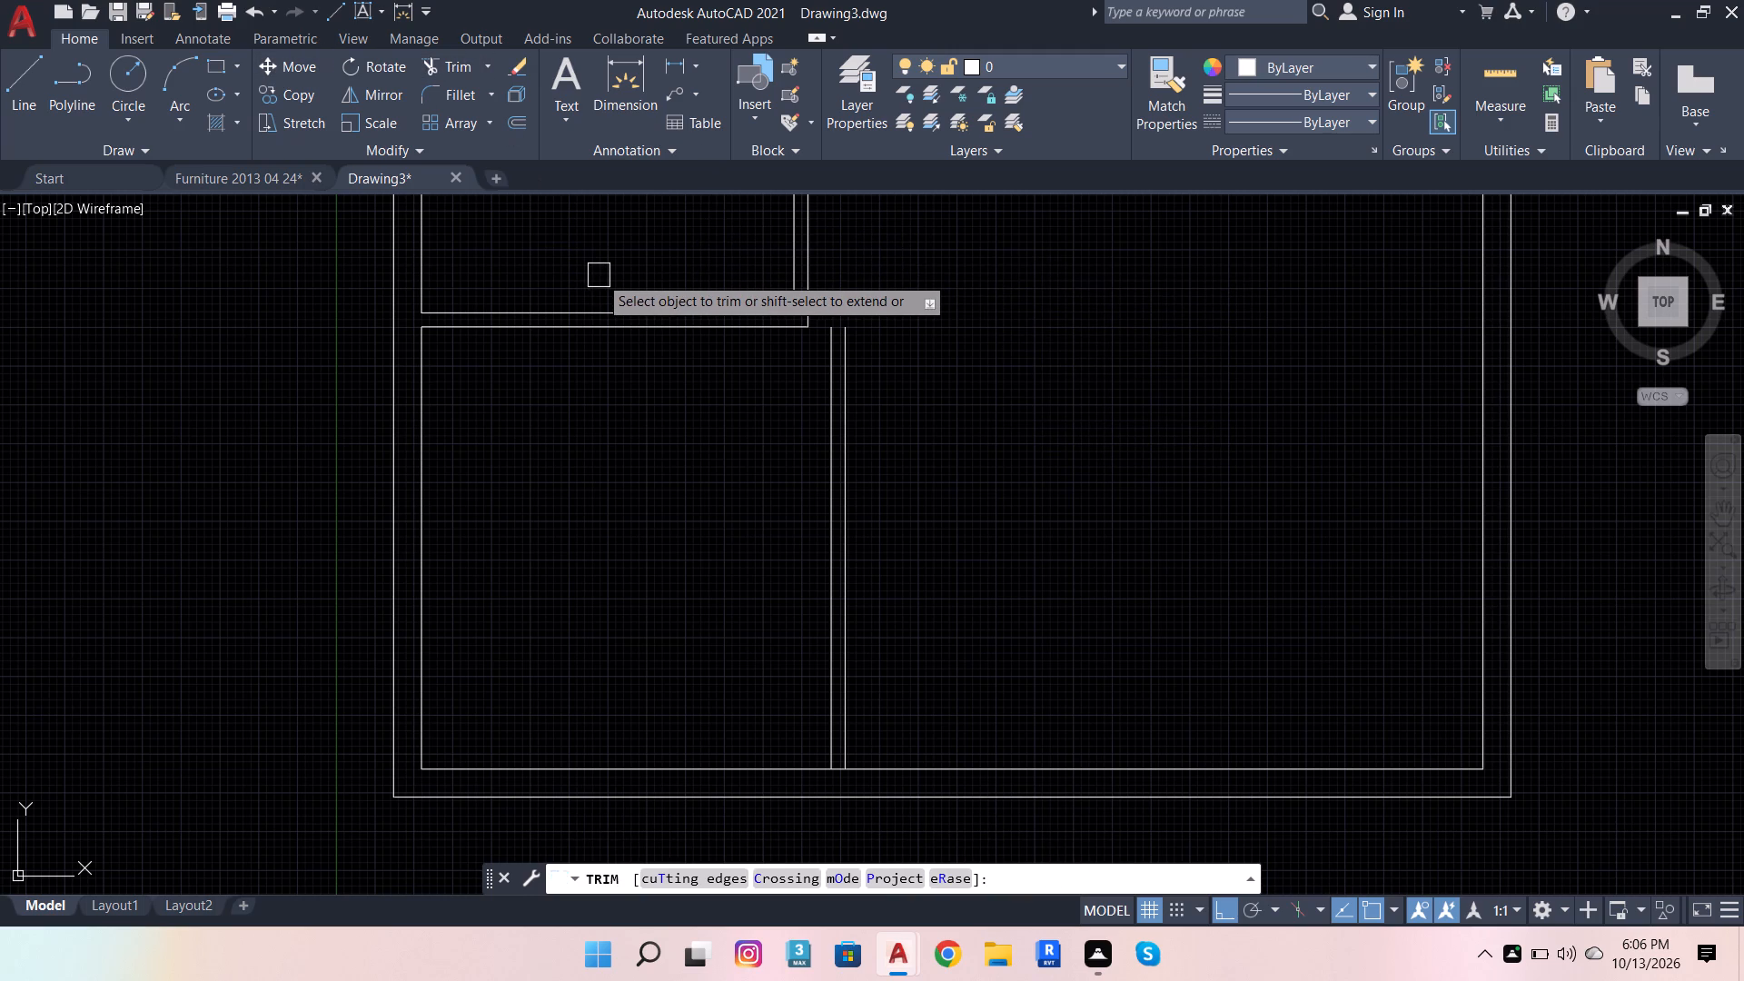
shift+click(657, 305)
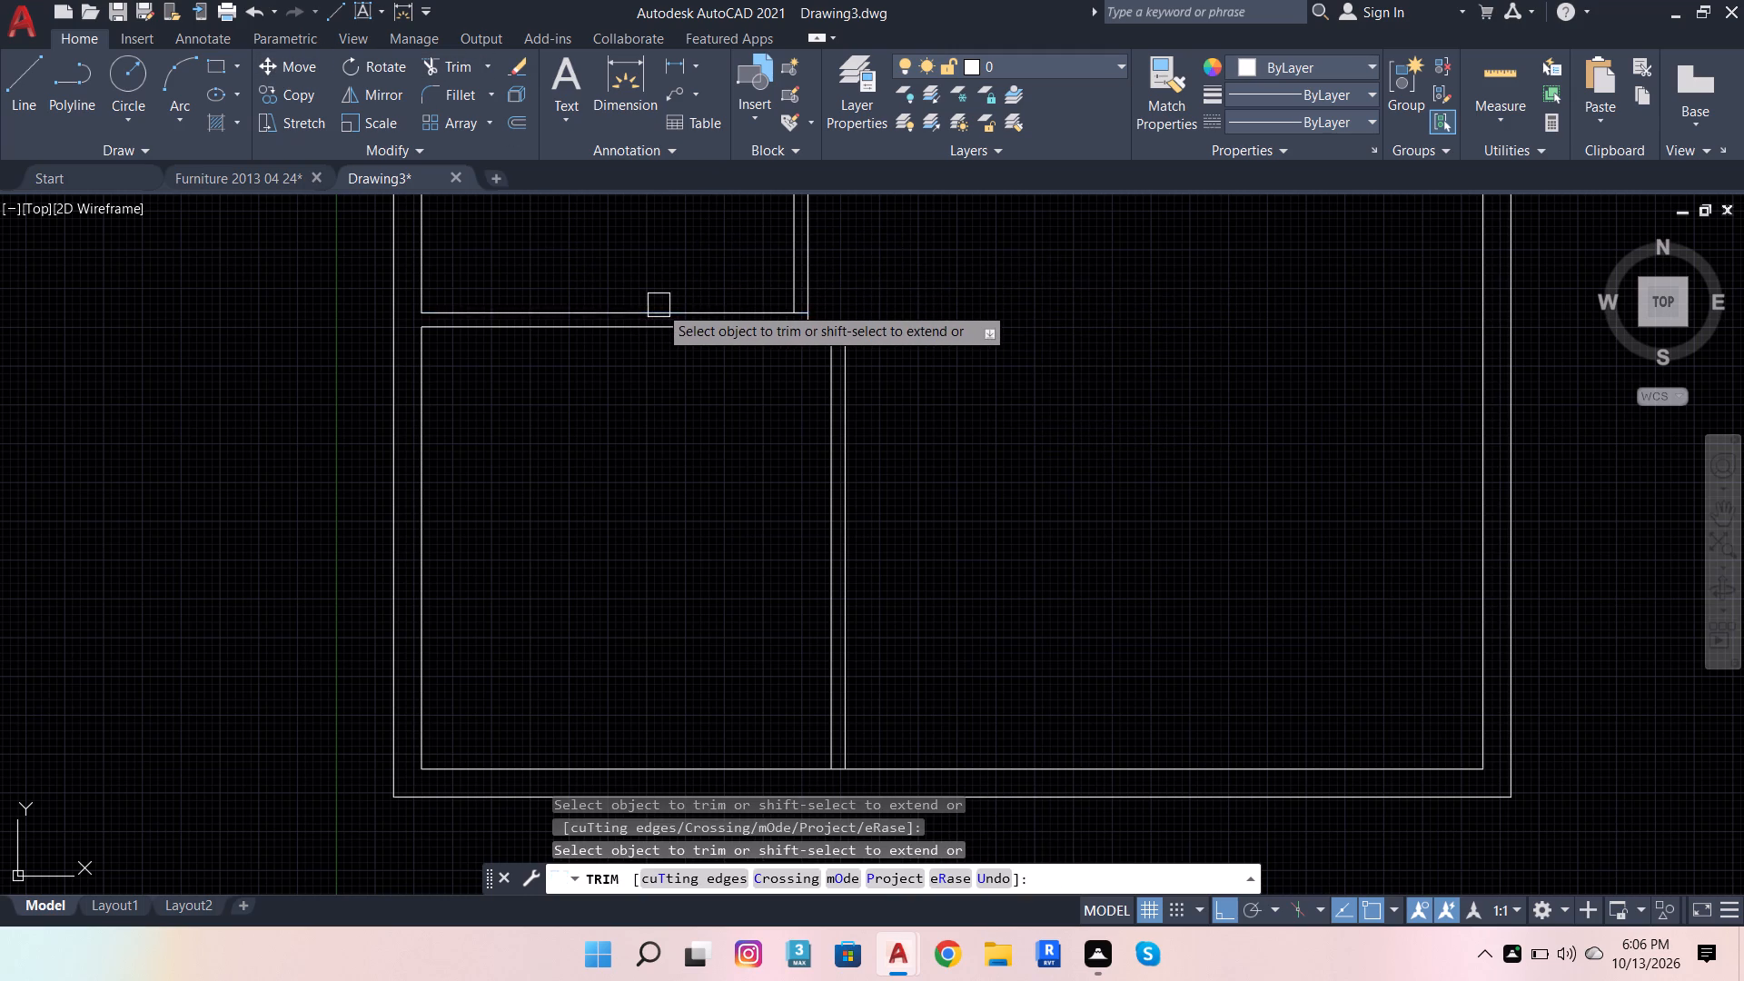
shift+click(687, 307)
shift+click(721, 330)
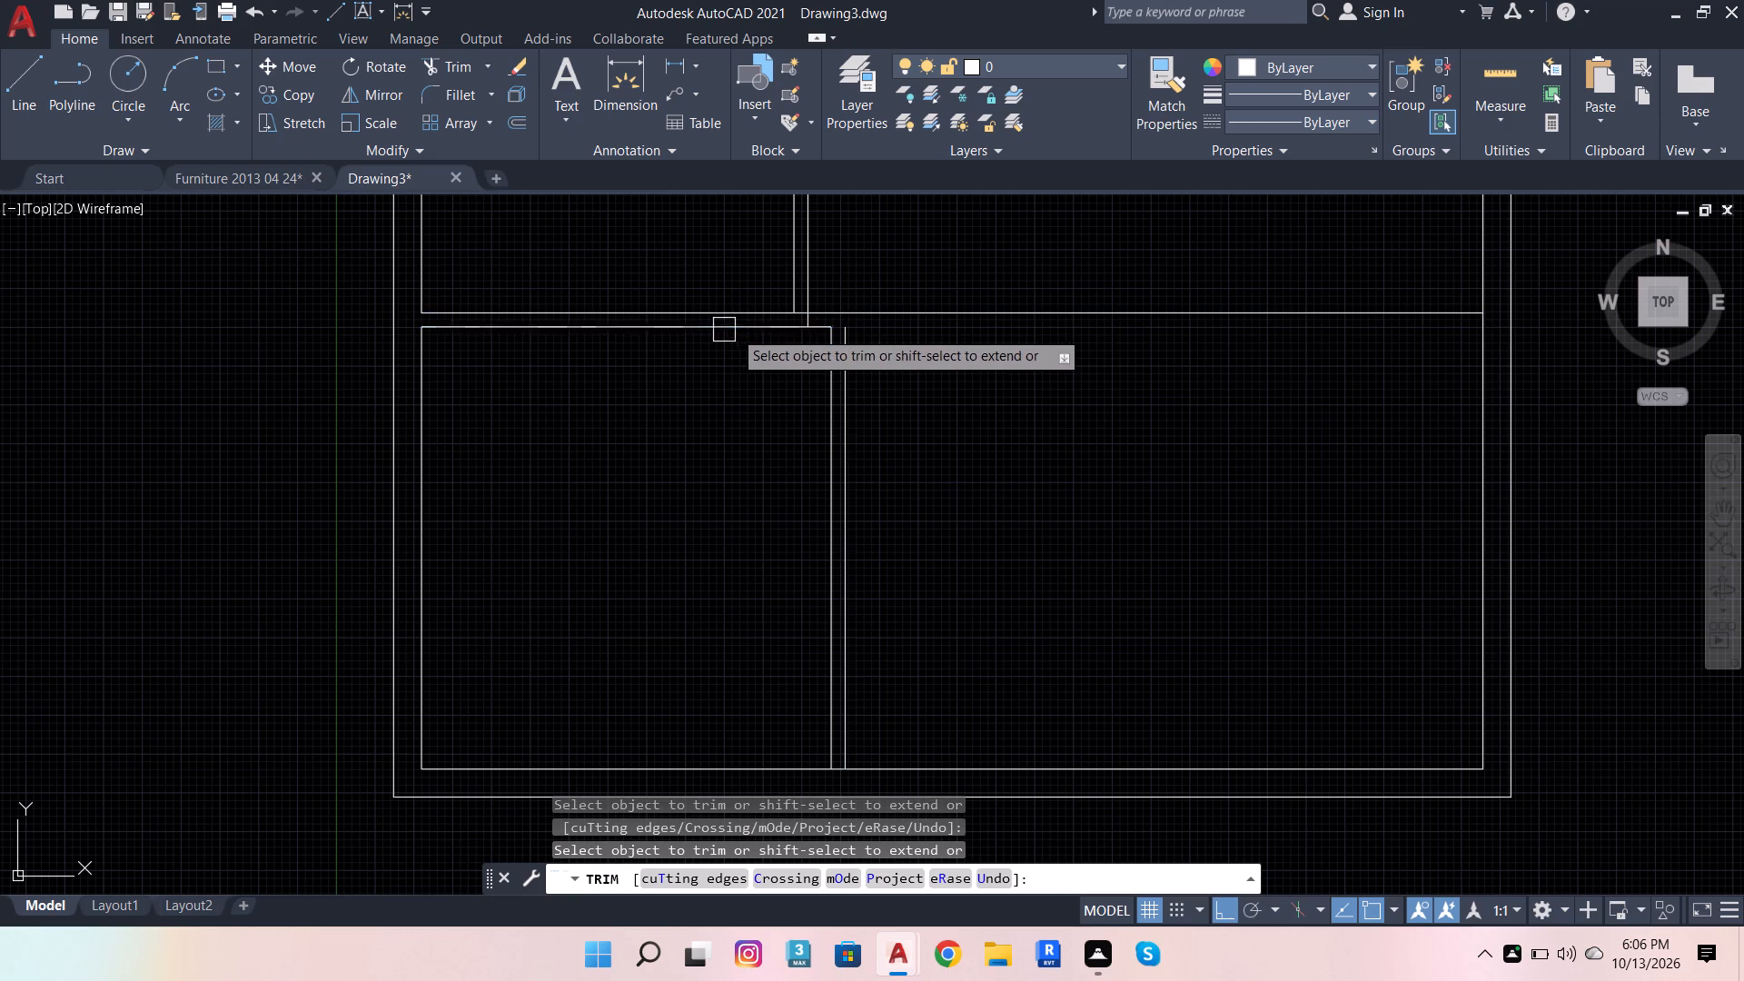
shift+click(847, 348)
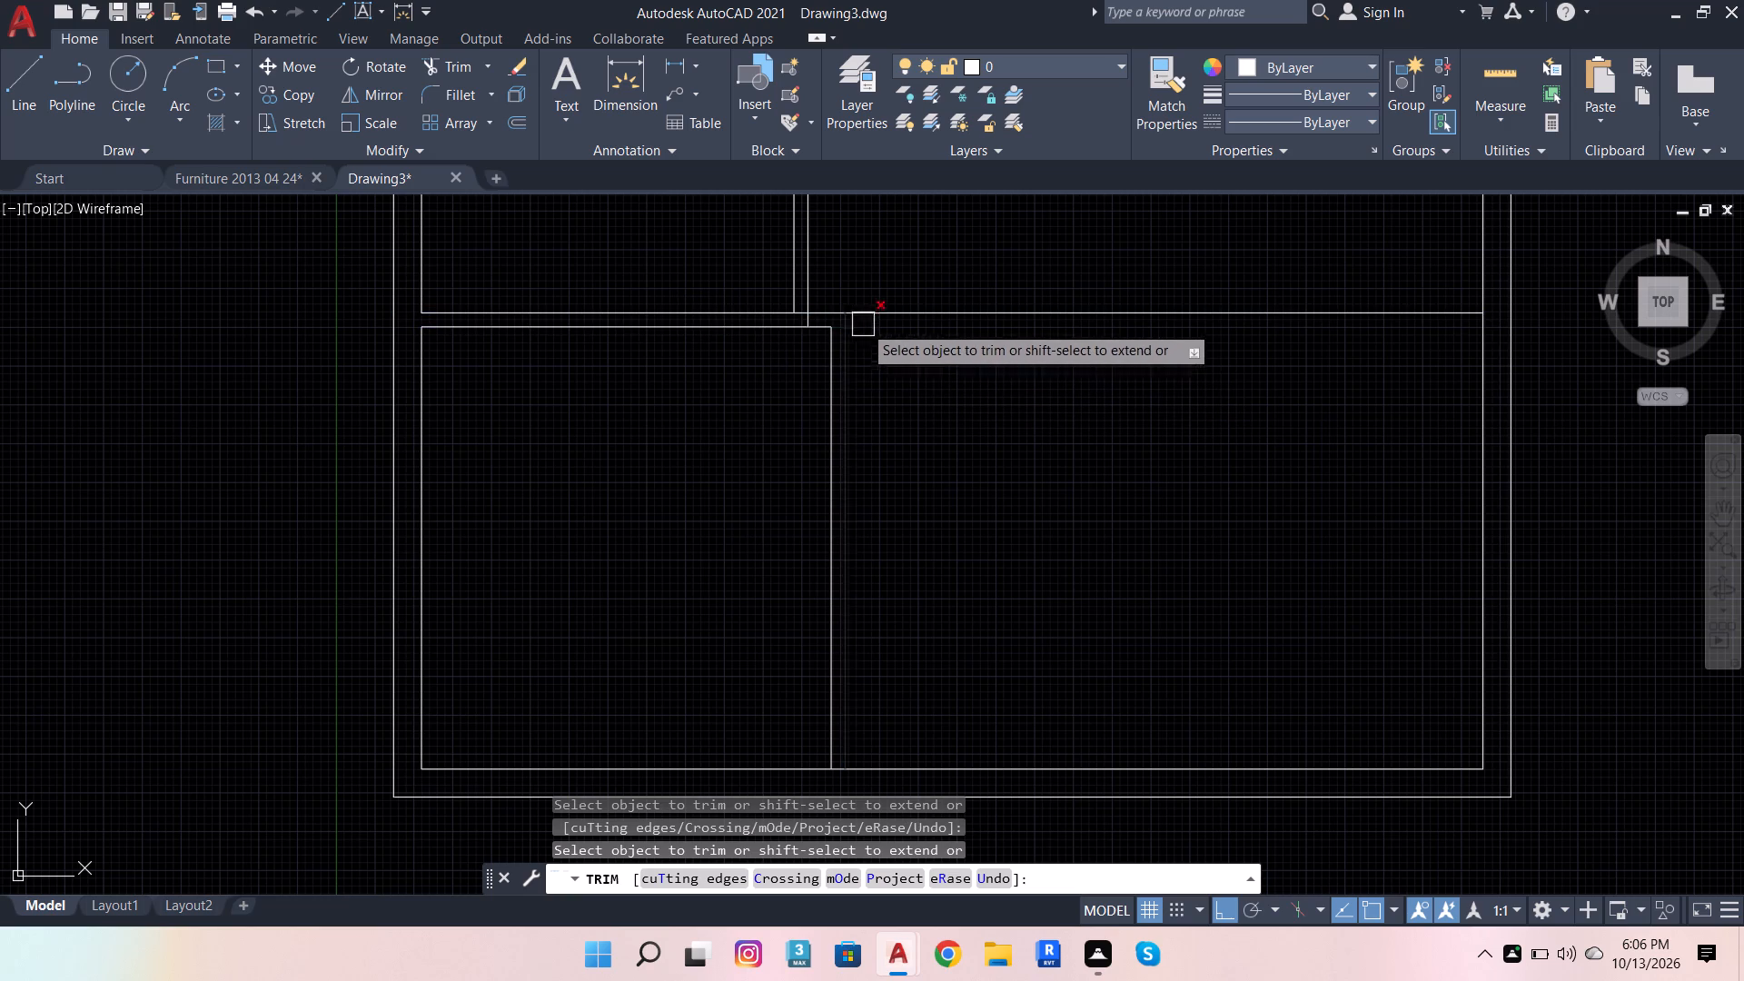
click(907, 312)
Trim the wall lines crossing the junction of the kitchen partition and the kitchen's lower wall.
scroll(723, 279, up, 4)
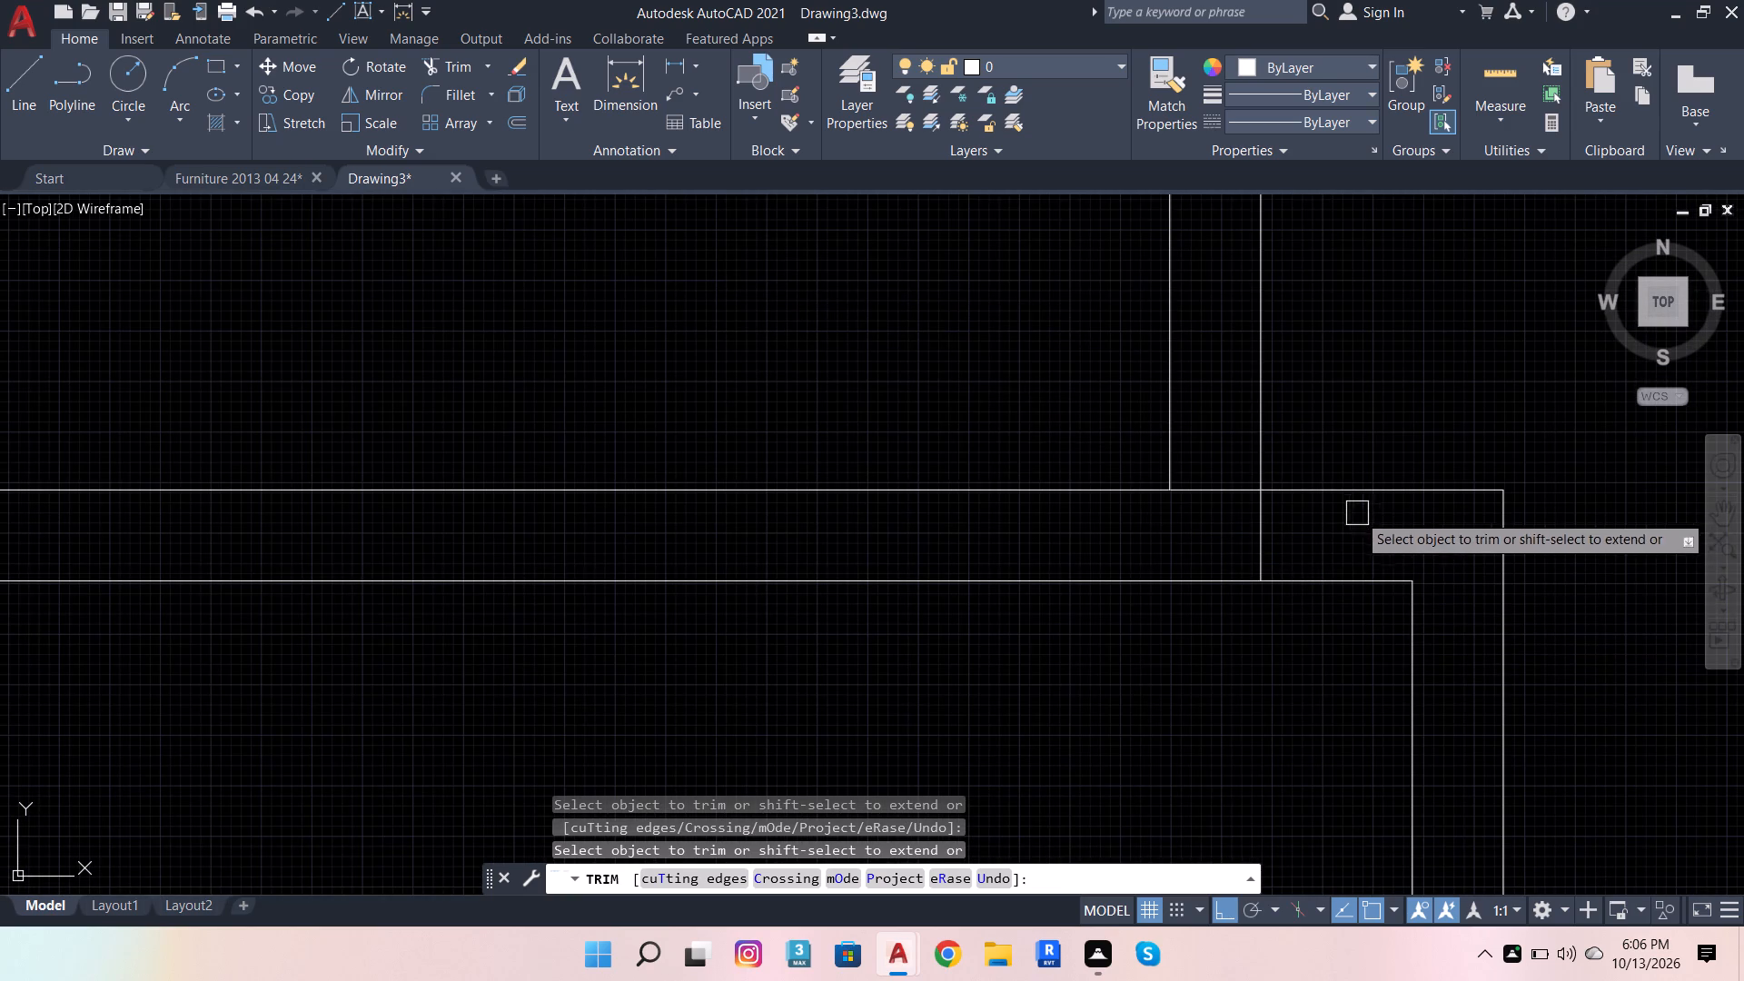
click(1332, 514)
click(1255, 521)
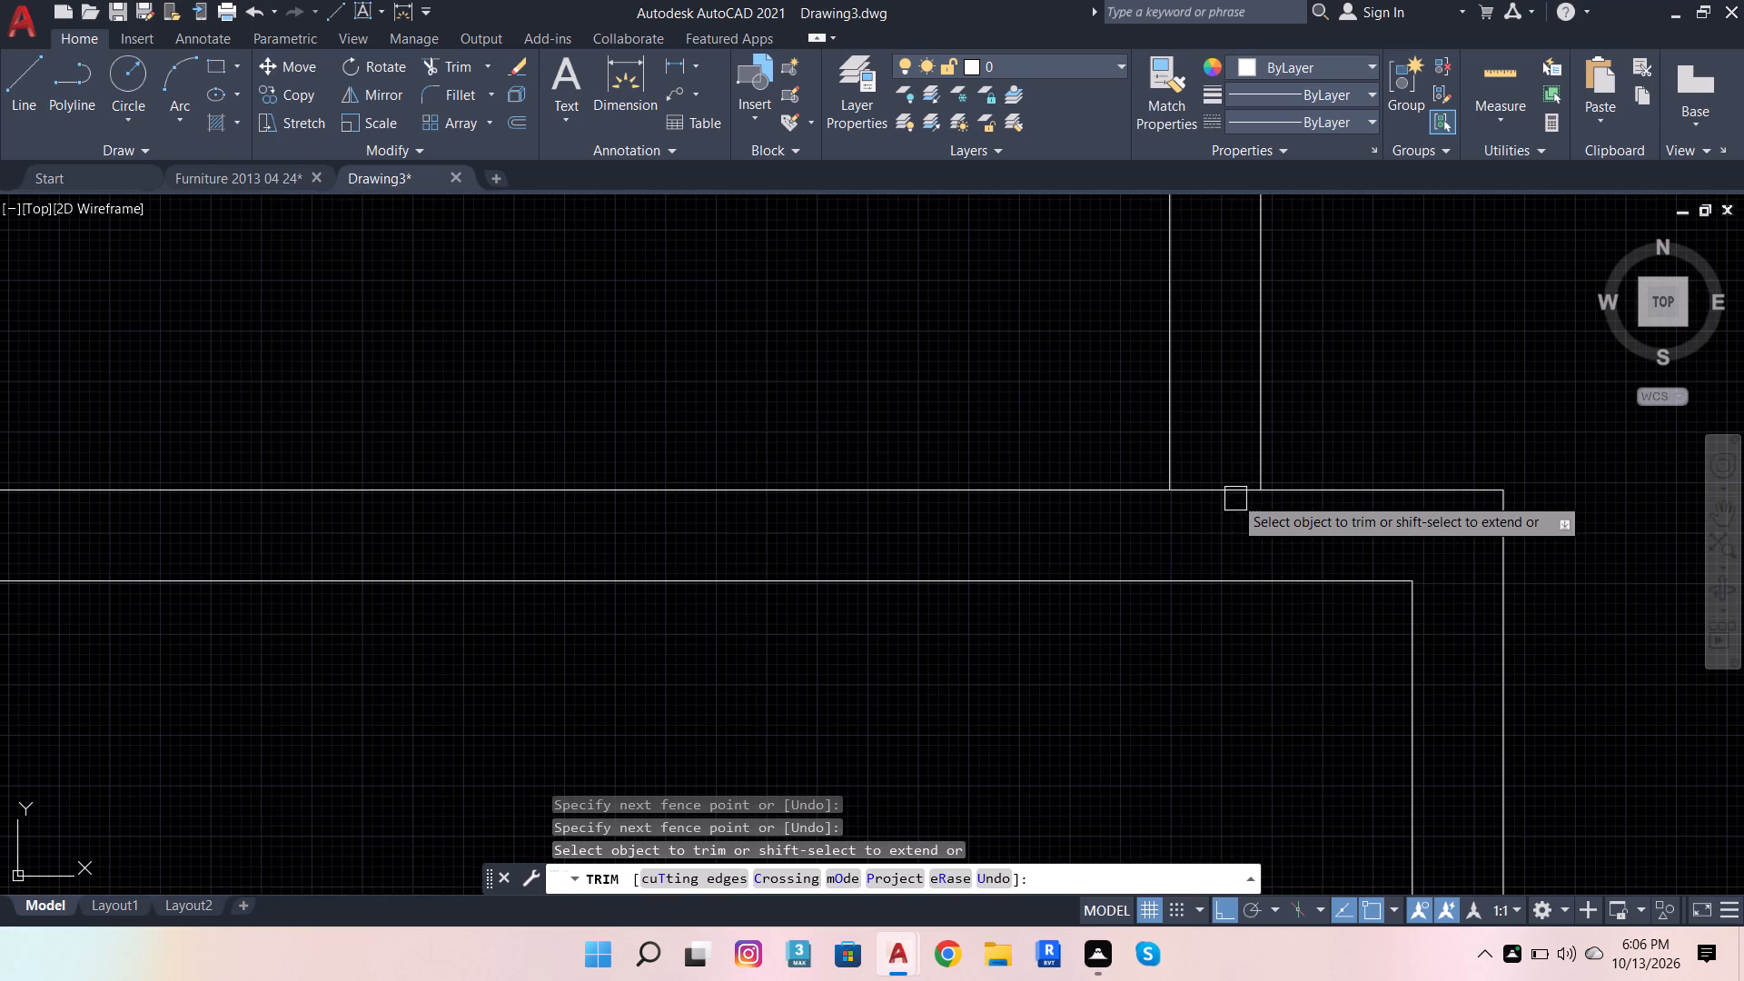
click(1228, 487)
scroll(671, 629, down, 4)
scroll(1038, 488, down, 1)
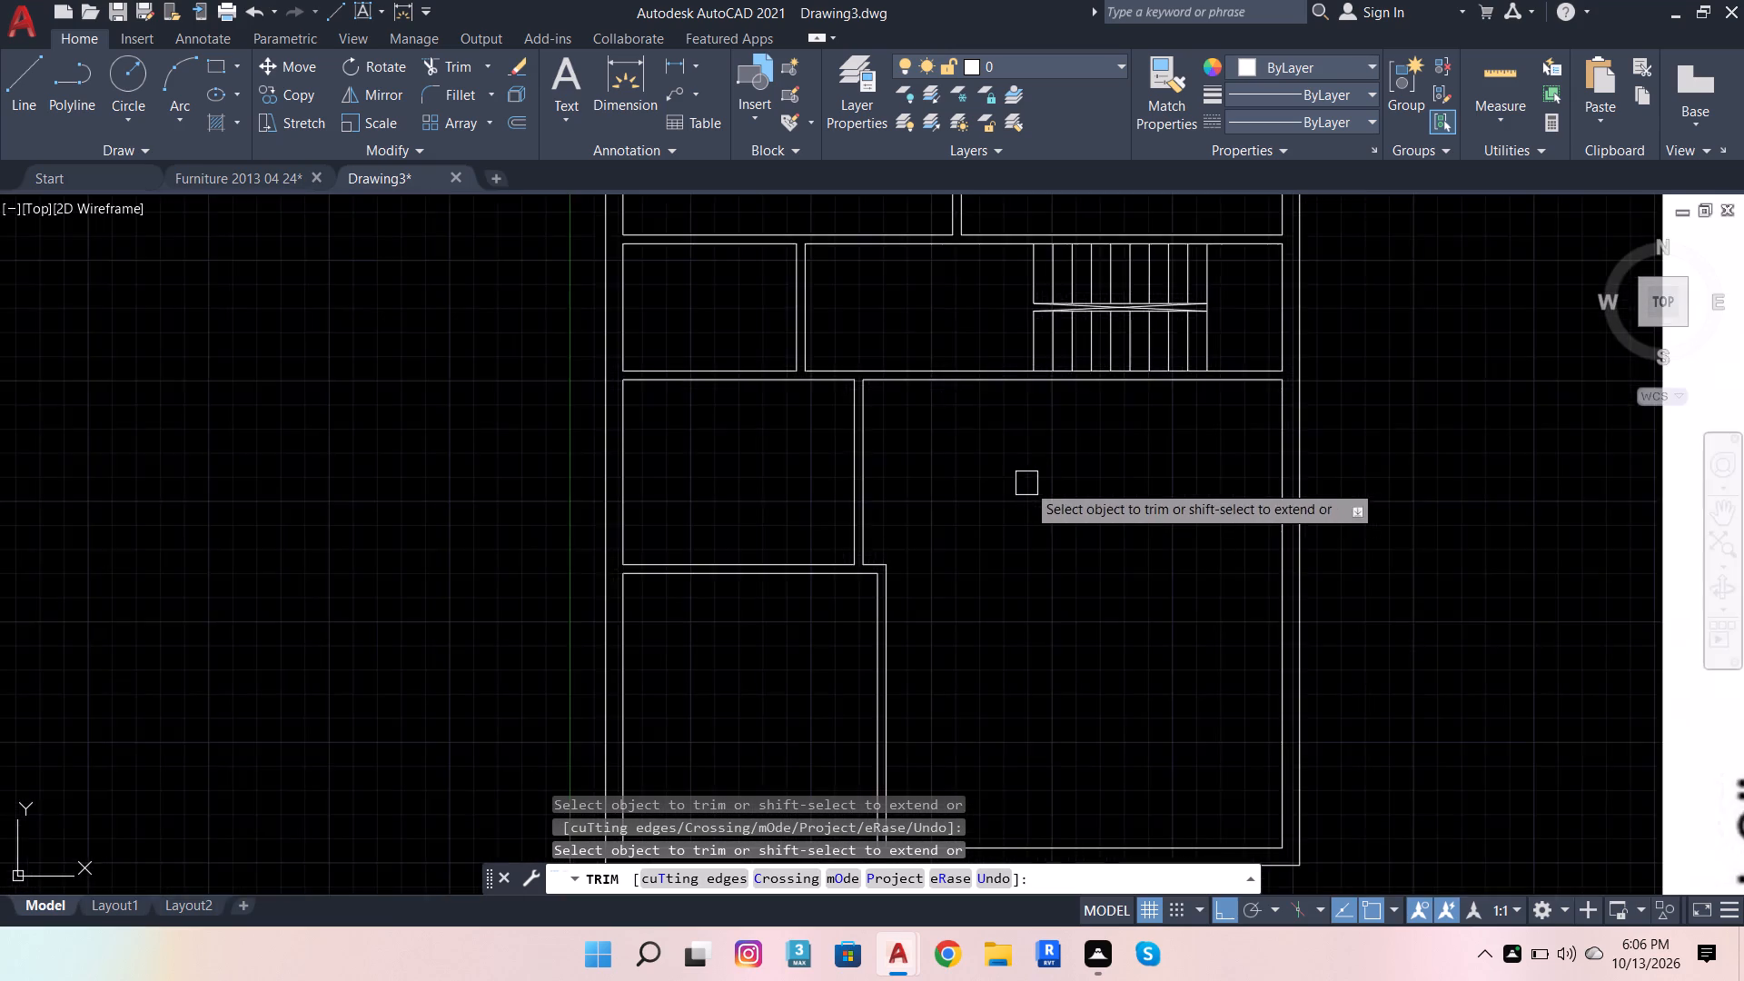
scroll(1026, 482, down, 1)
key(Escape)
key(Escape)
key(Escape)
key(Escape)
key(Escape)
key(Escape)
key(Escape)
key(Escape)
Move both kitchen partition lines about 1' to the right, aligning the right face with the bedroom partition's outer corner.
scroll(875, 486, down, 1)
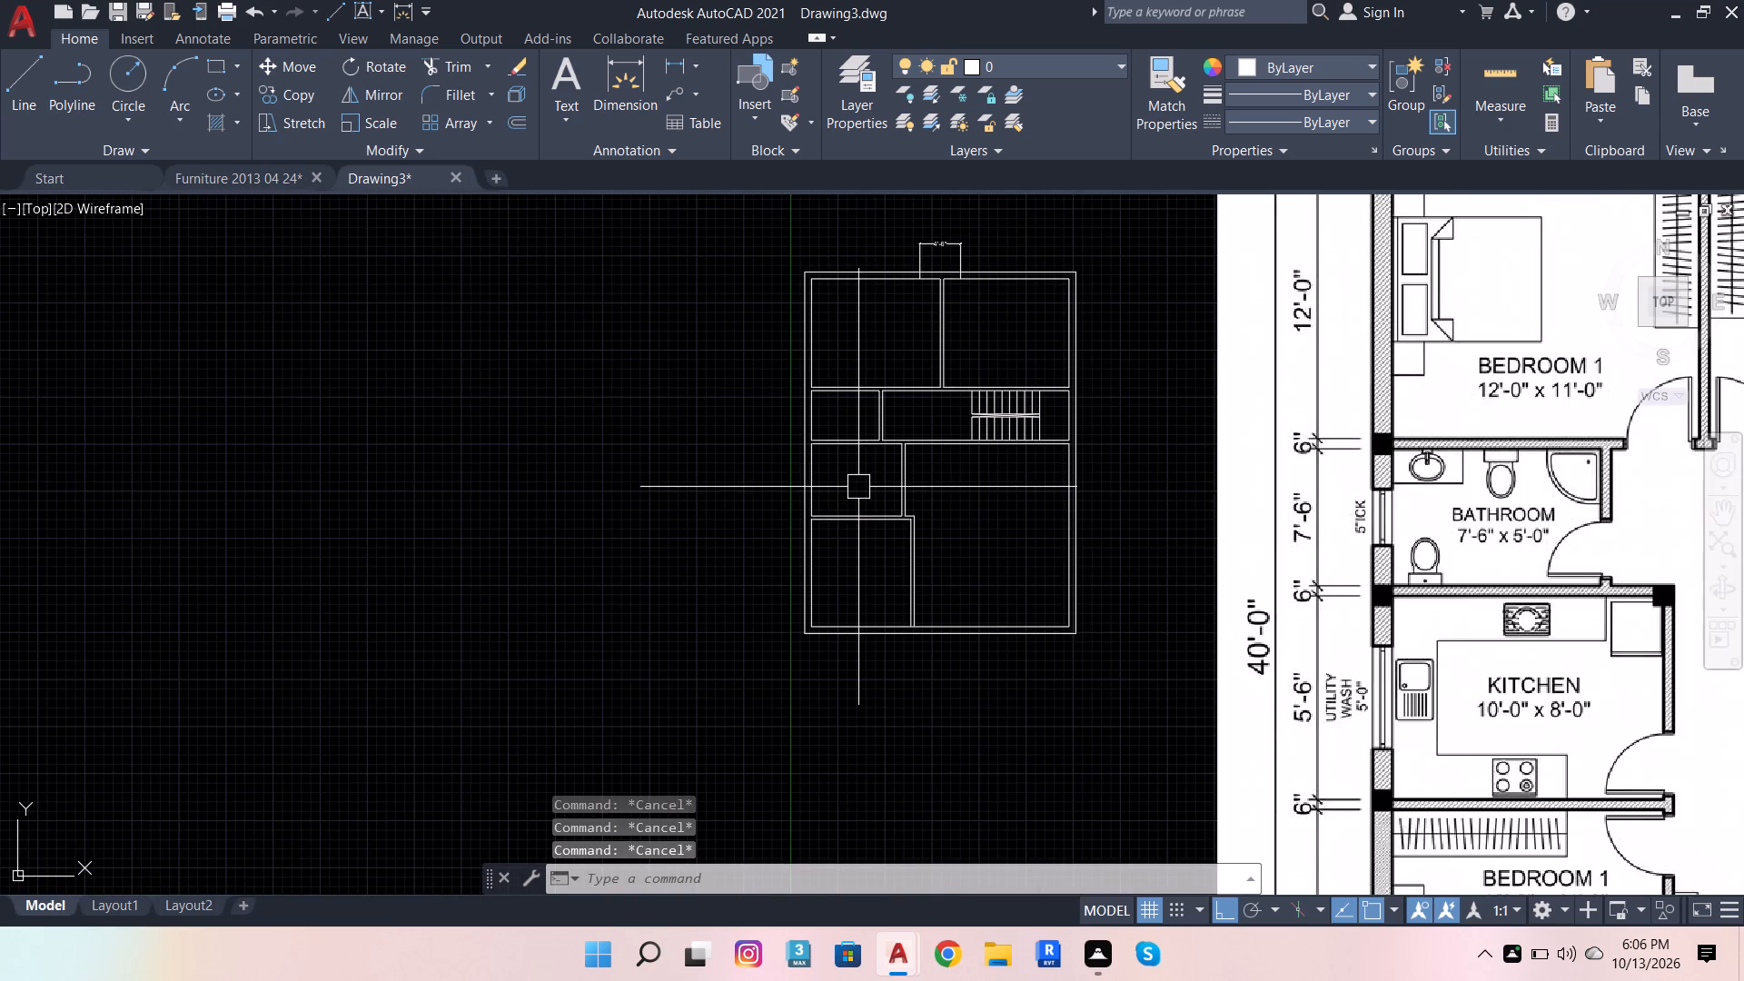
scroll(940, 381, down, 2)
scroll(998, 422, up, 1)
scroll(922, 462, up, 2)
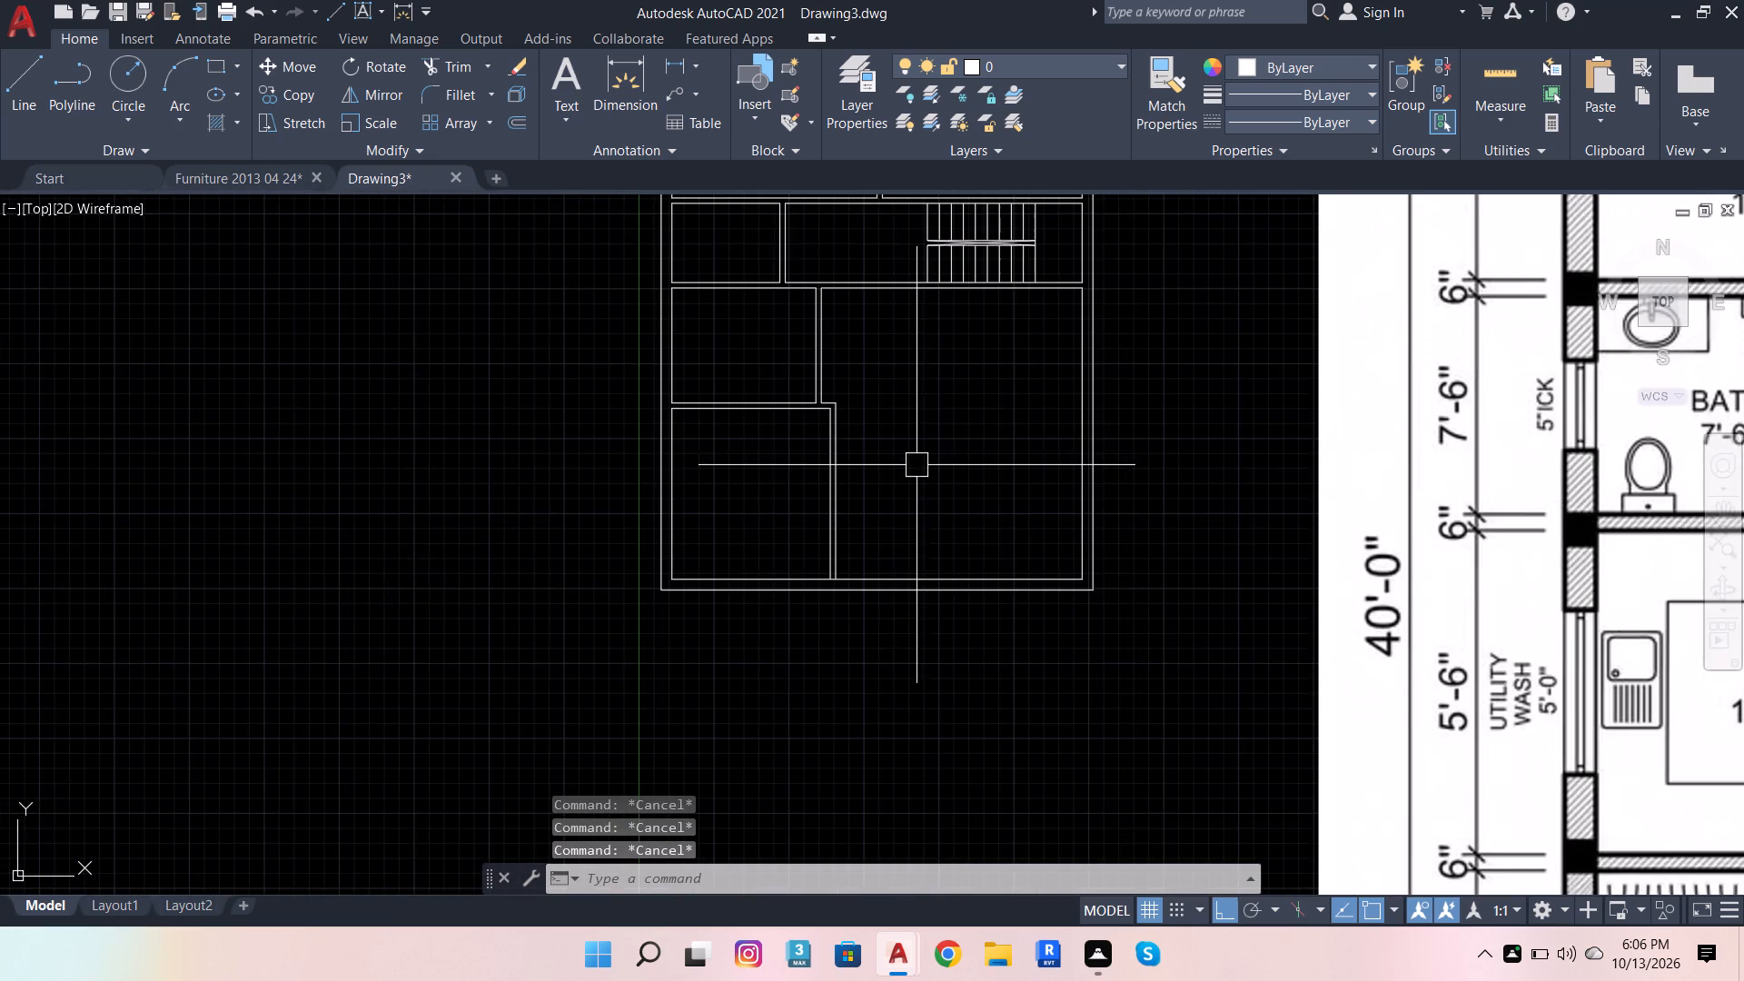
scroll(888, 424, down, 3)
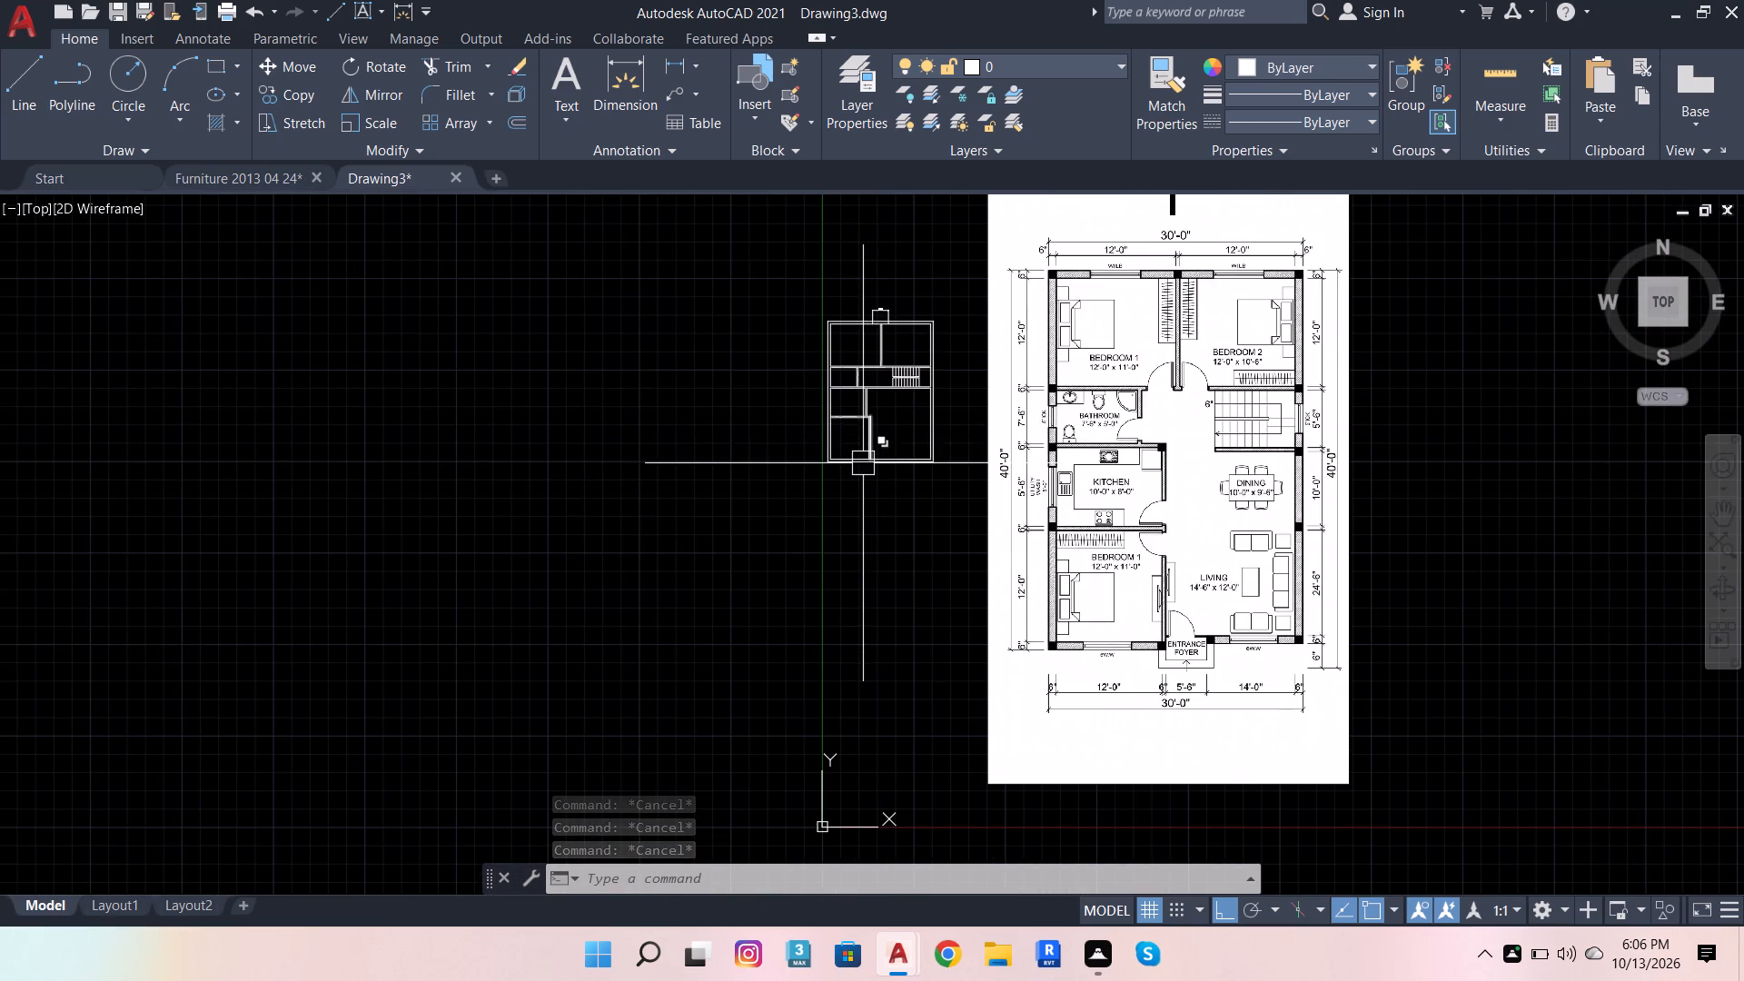
scroll(848, 437, up, 2)
scroll(888, 342, up, 2)
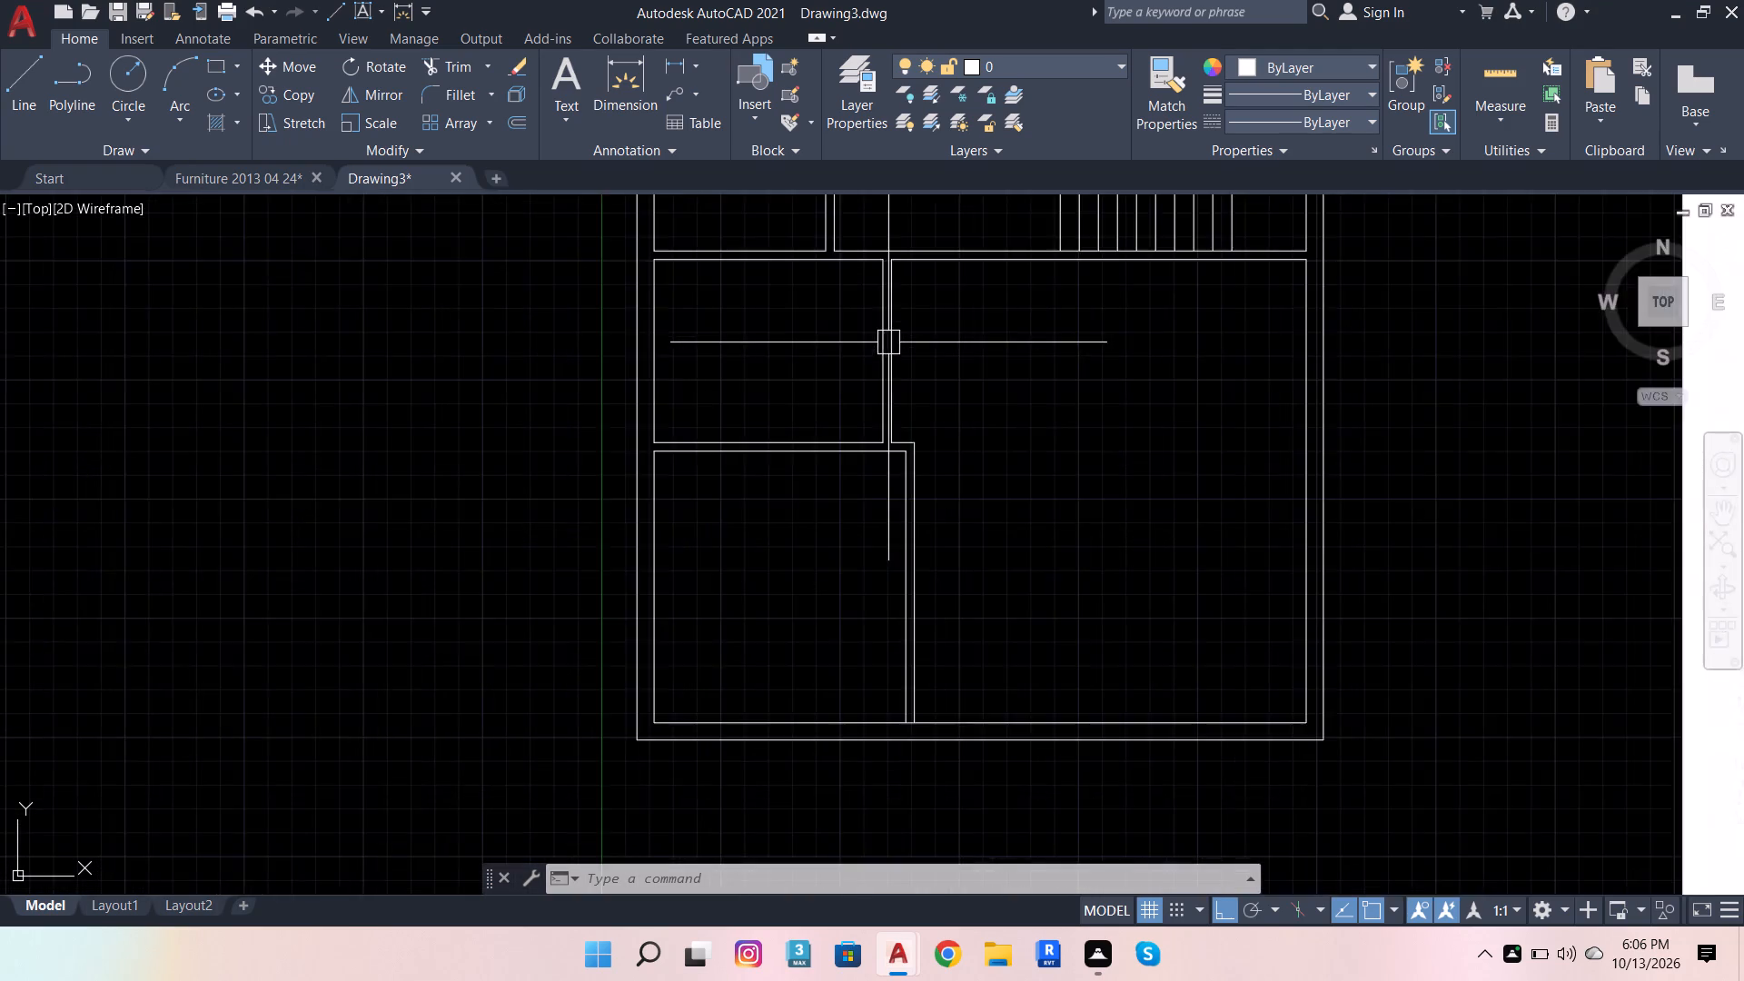
scroll(889, 342, down, 2)
scroll(926, 322, up, 2)
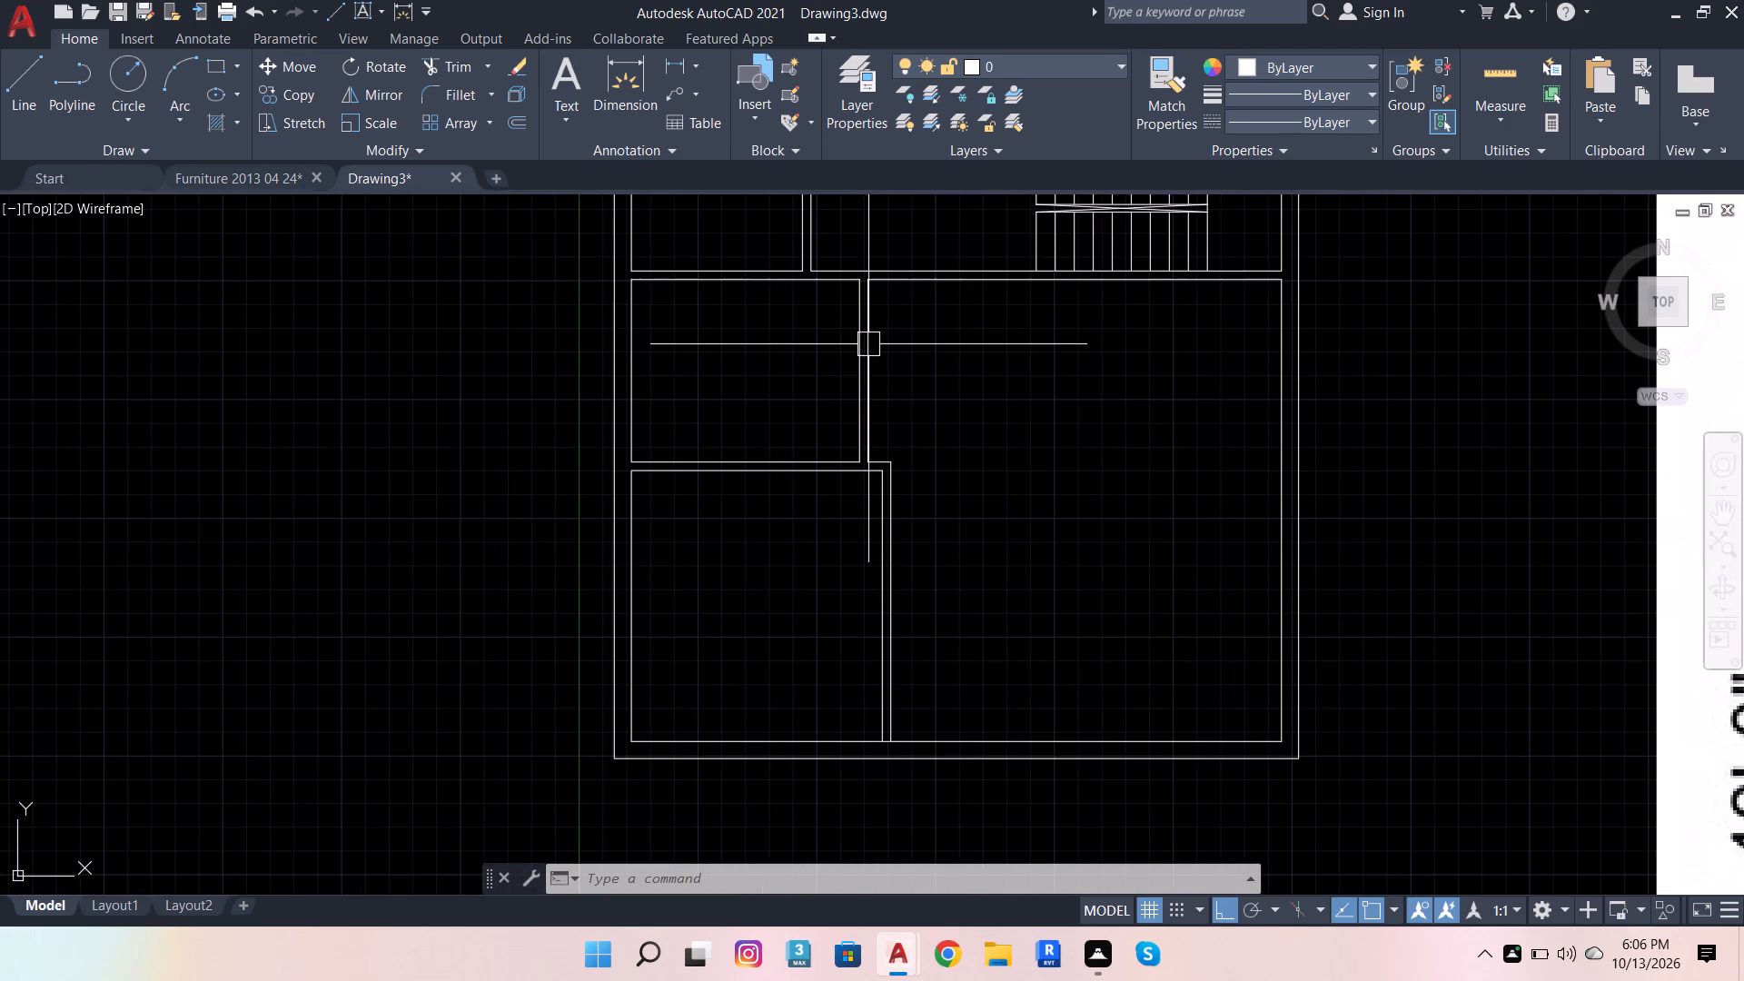
click(810, 364)
double_click(902, 419)
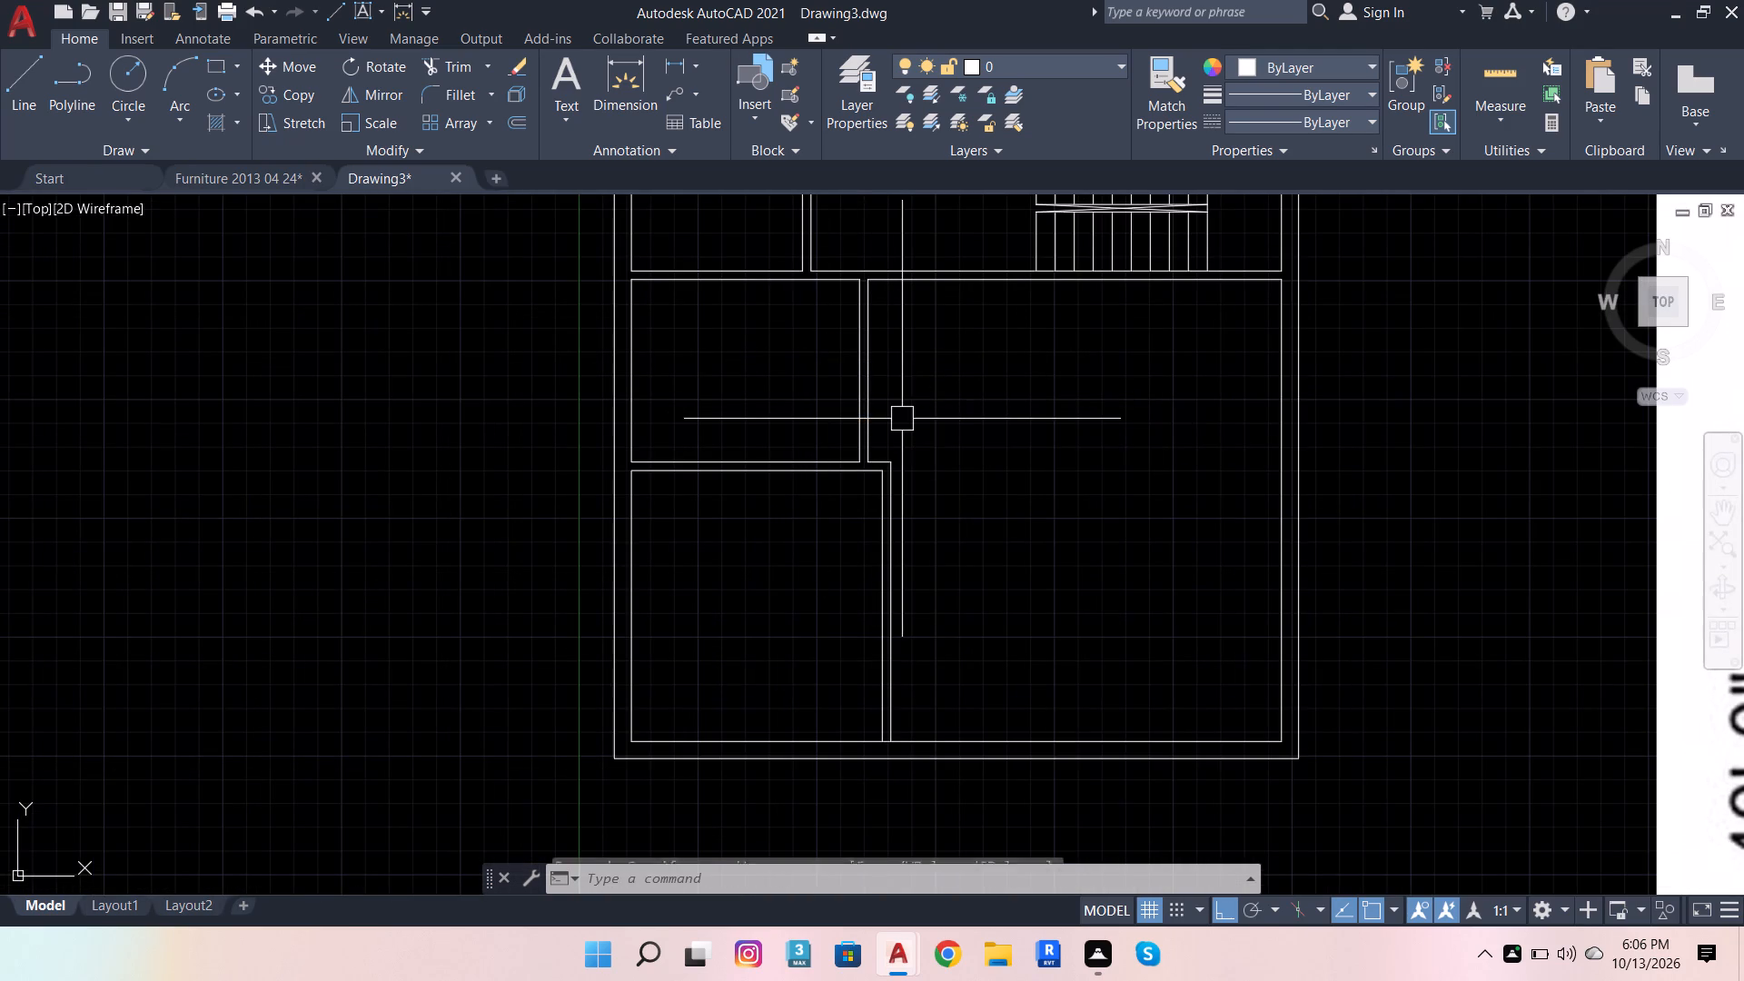
click(808, 352)
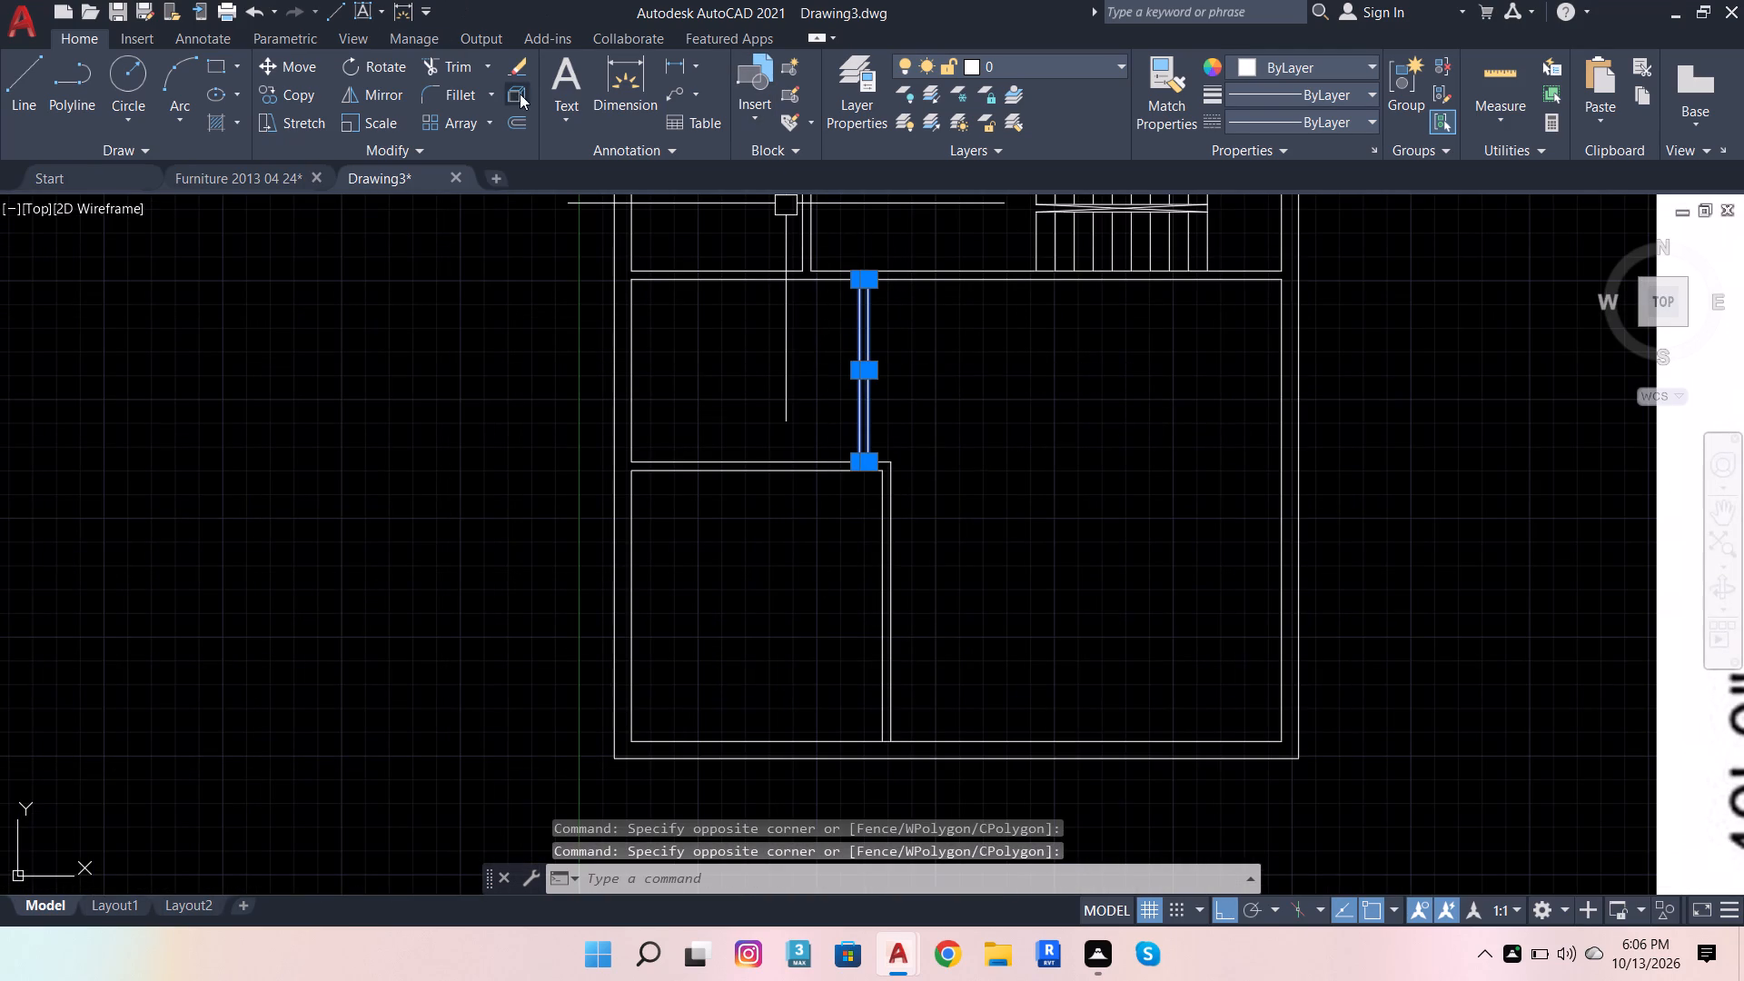
click(293, 68)
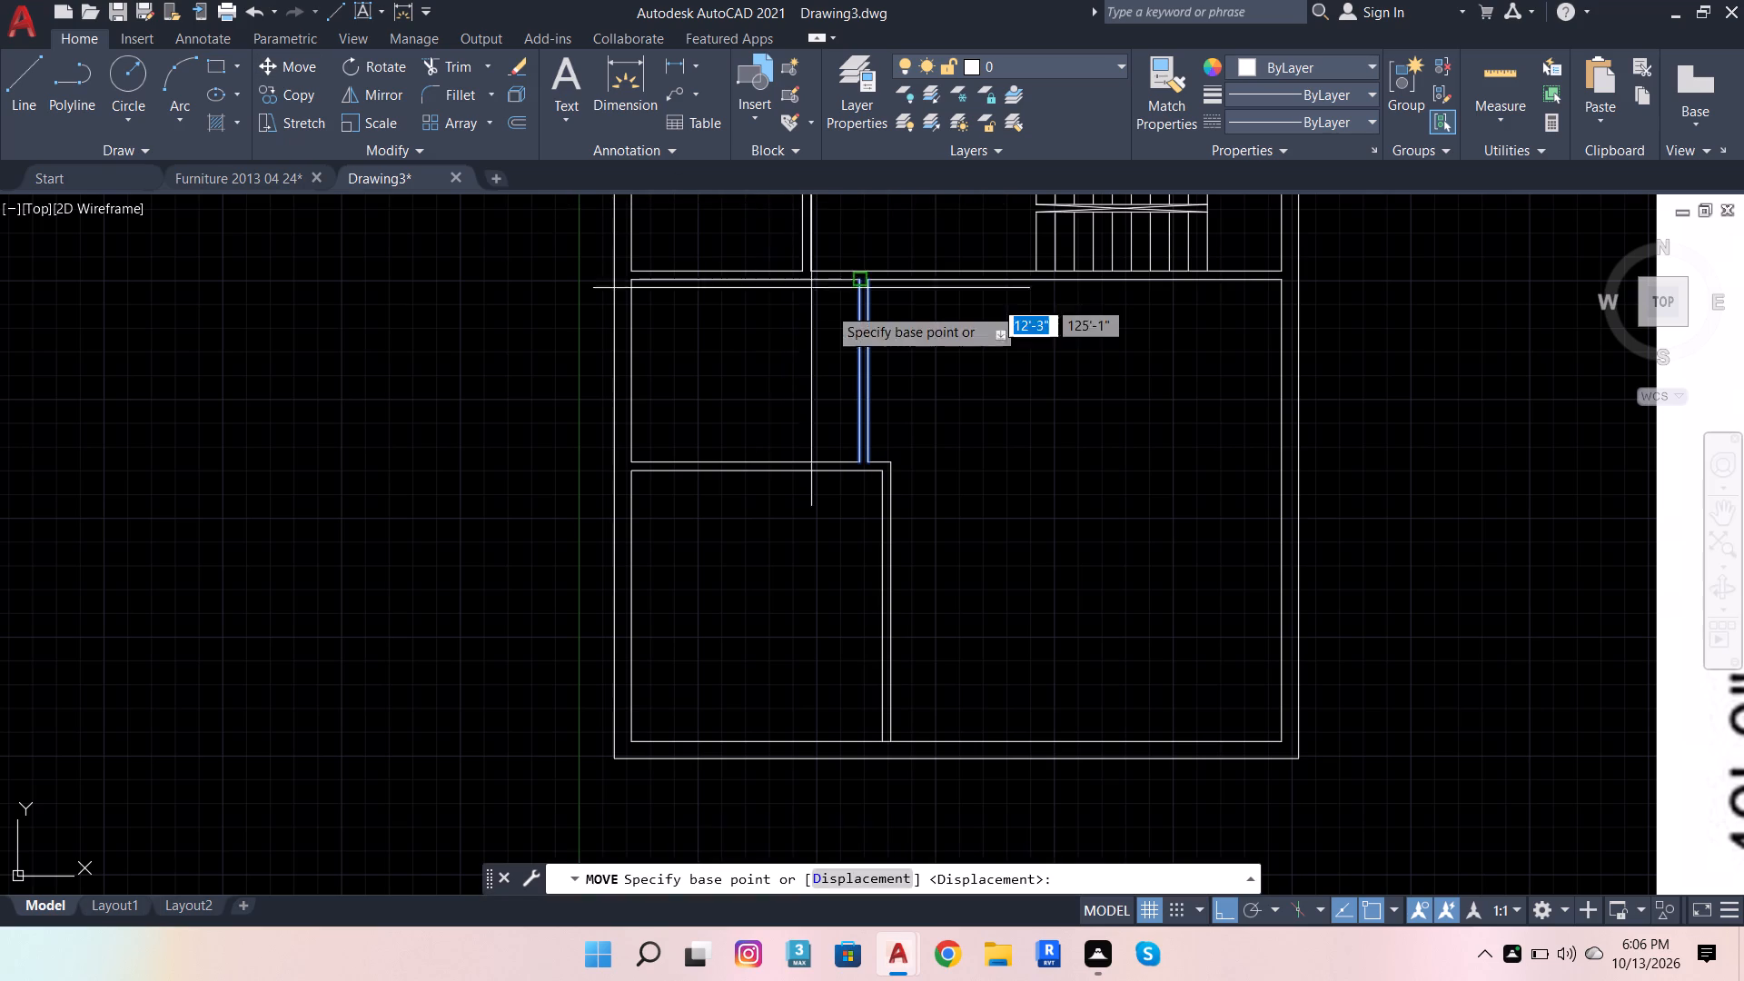
scroll(850, 359, up, 3)
click(889, 596)
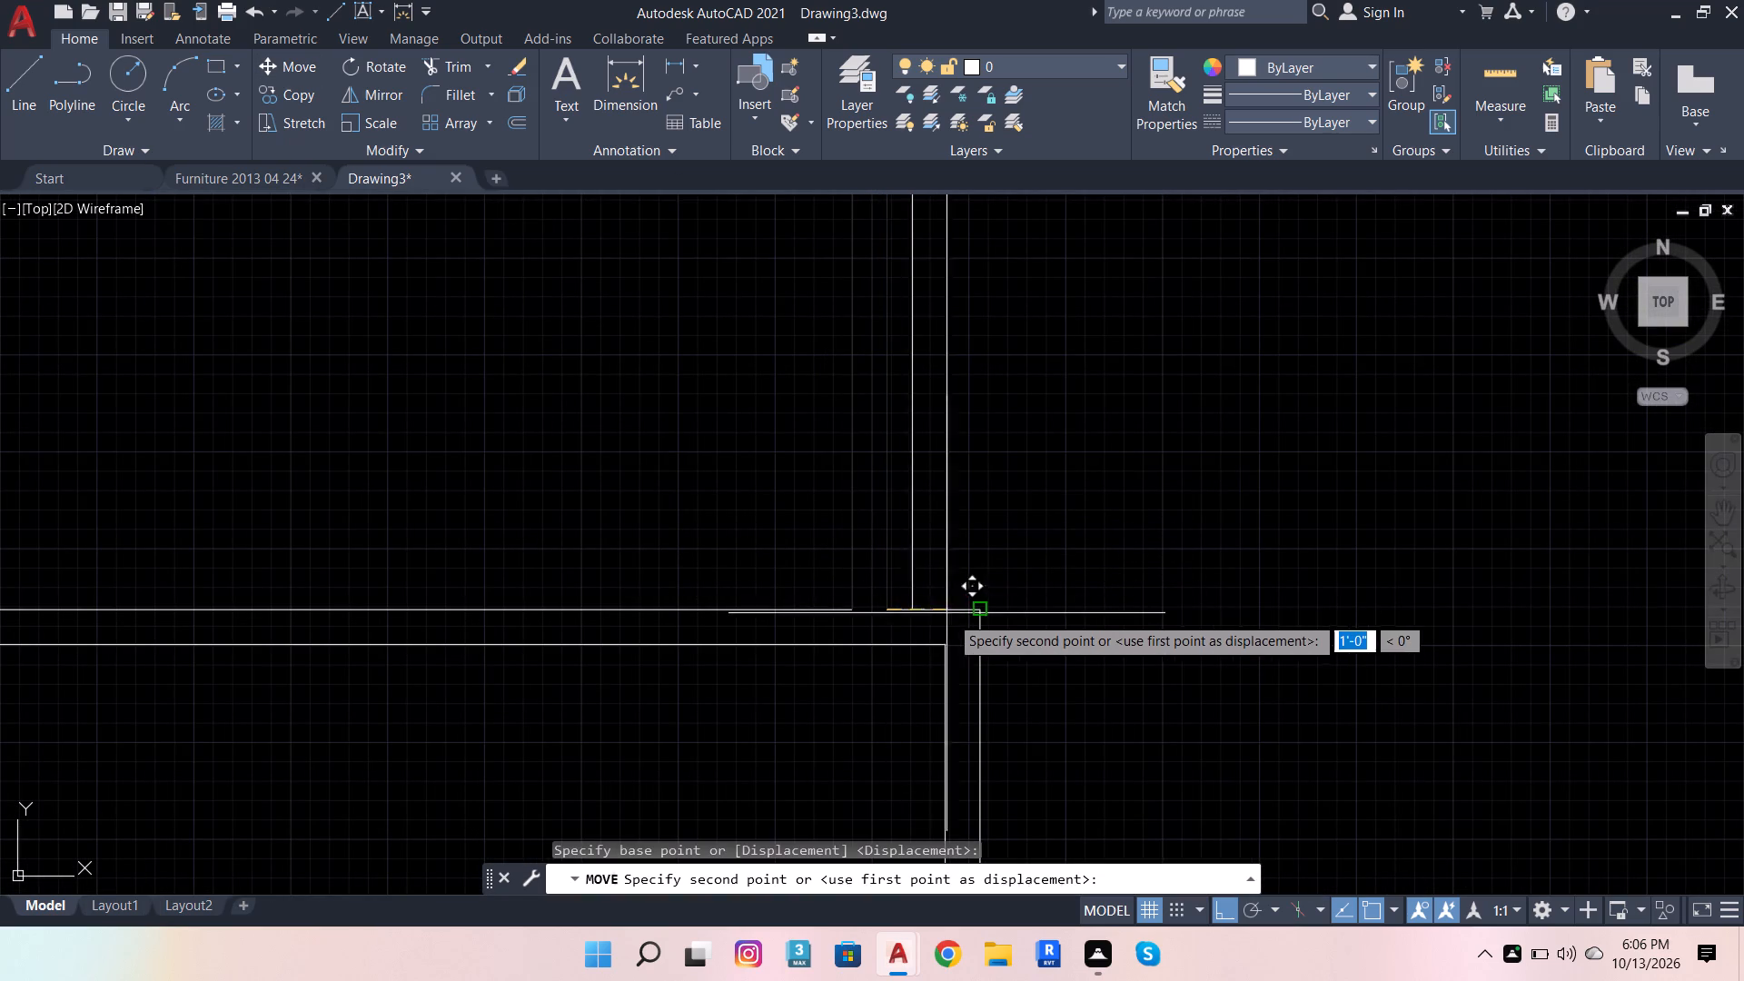
click(985, 607)
scroll(1055, 601, down, 1)
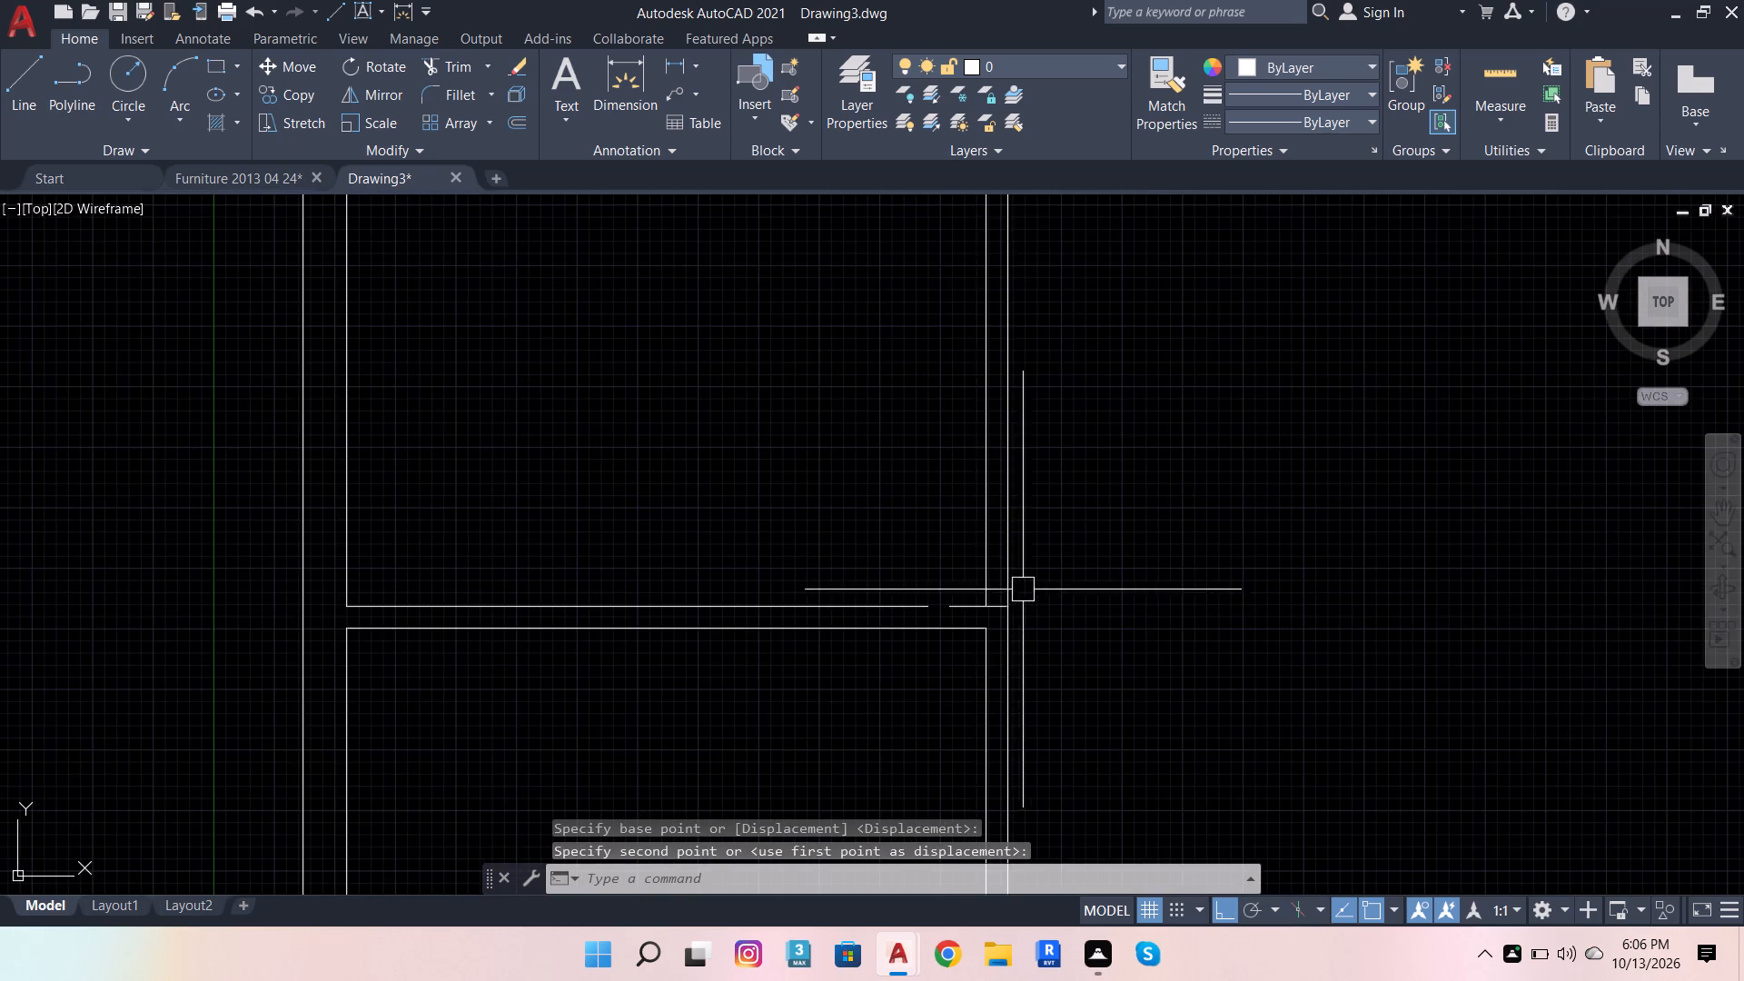
Join the two separated segments of the kitchen lower wall's top line into one line.
scroll(988, 605, up, 2)
click(954, 609)
click(754, 612)
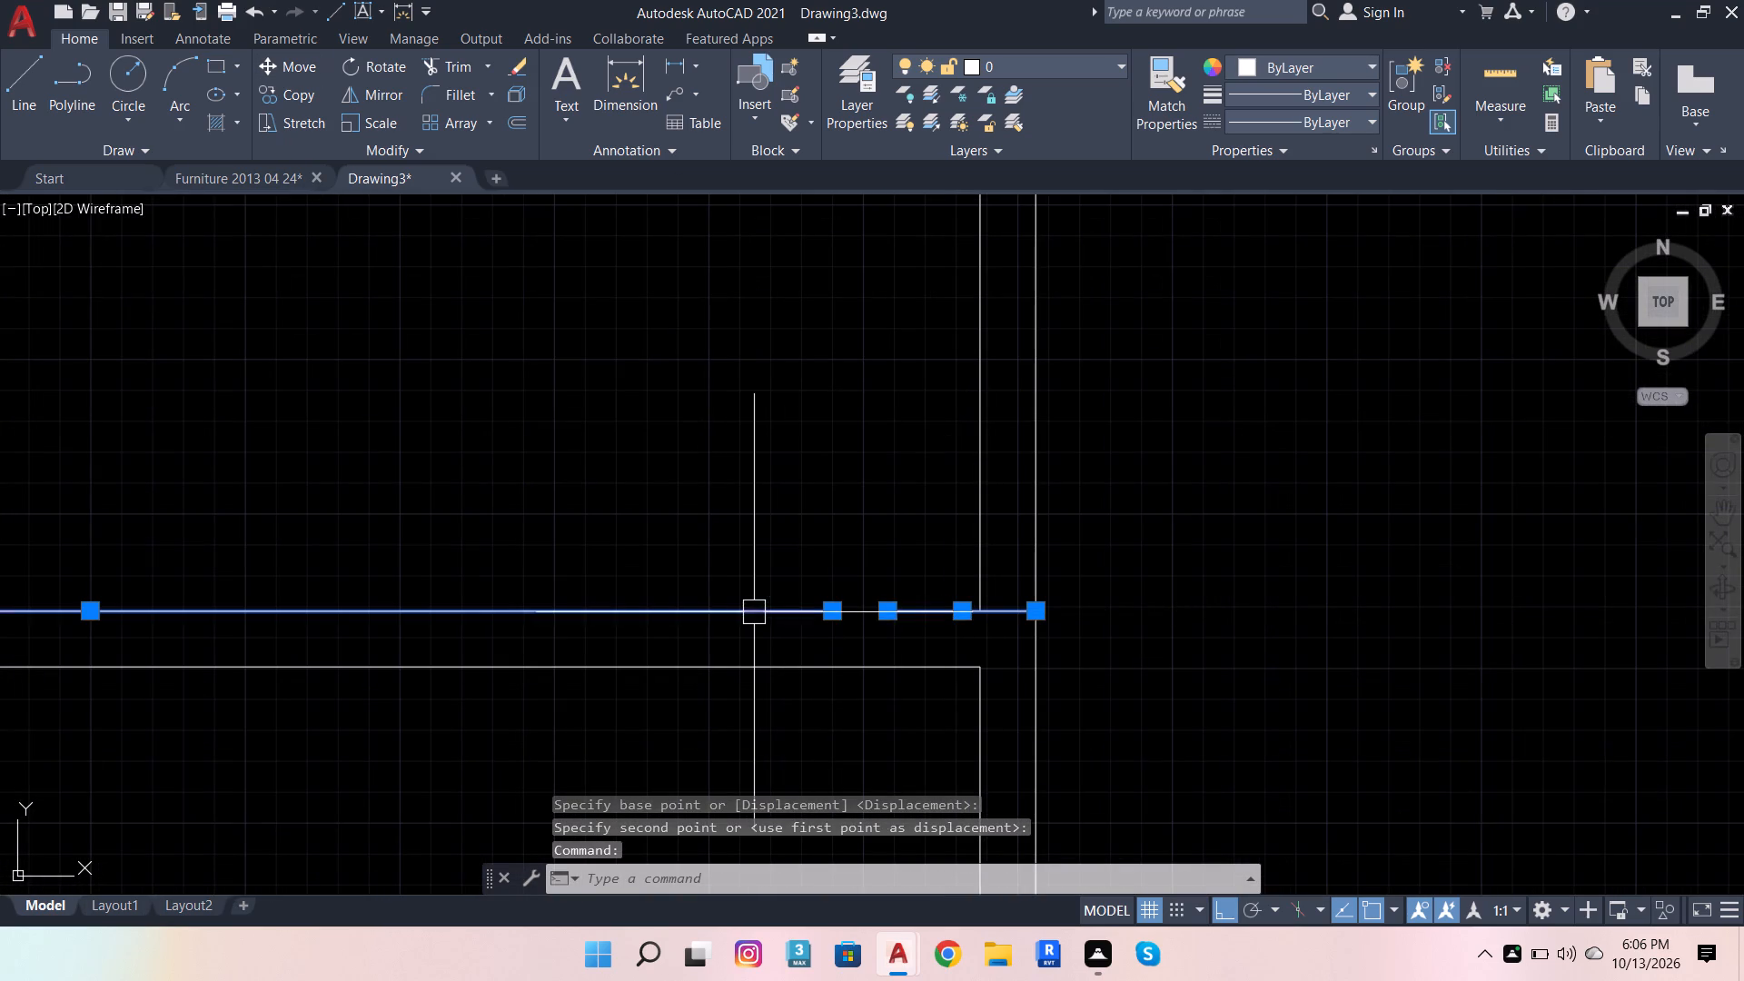
key(j)
key(Return)
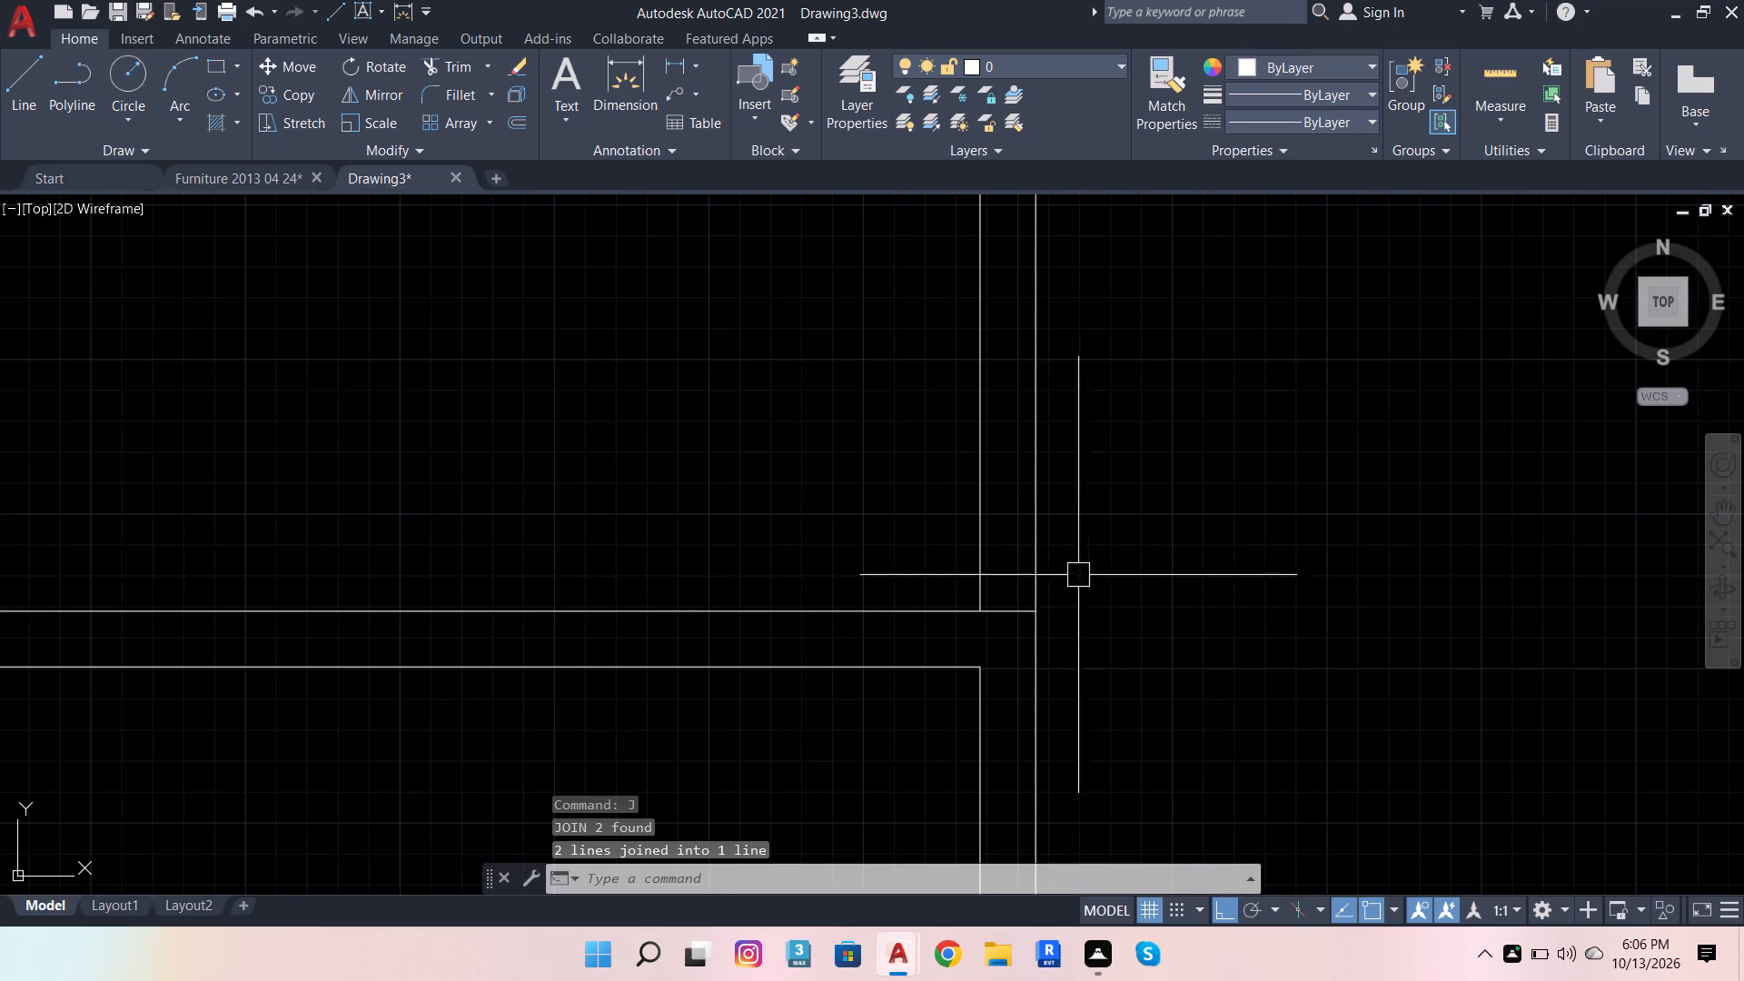
Trim the short wall-line pieces crossing the kitchen partition at its junctions with the kitchen's lower and upper walls.
click(443, 68)
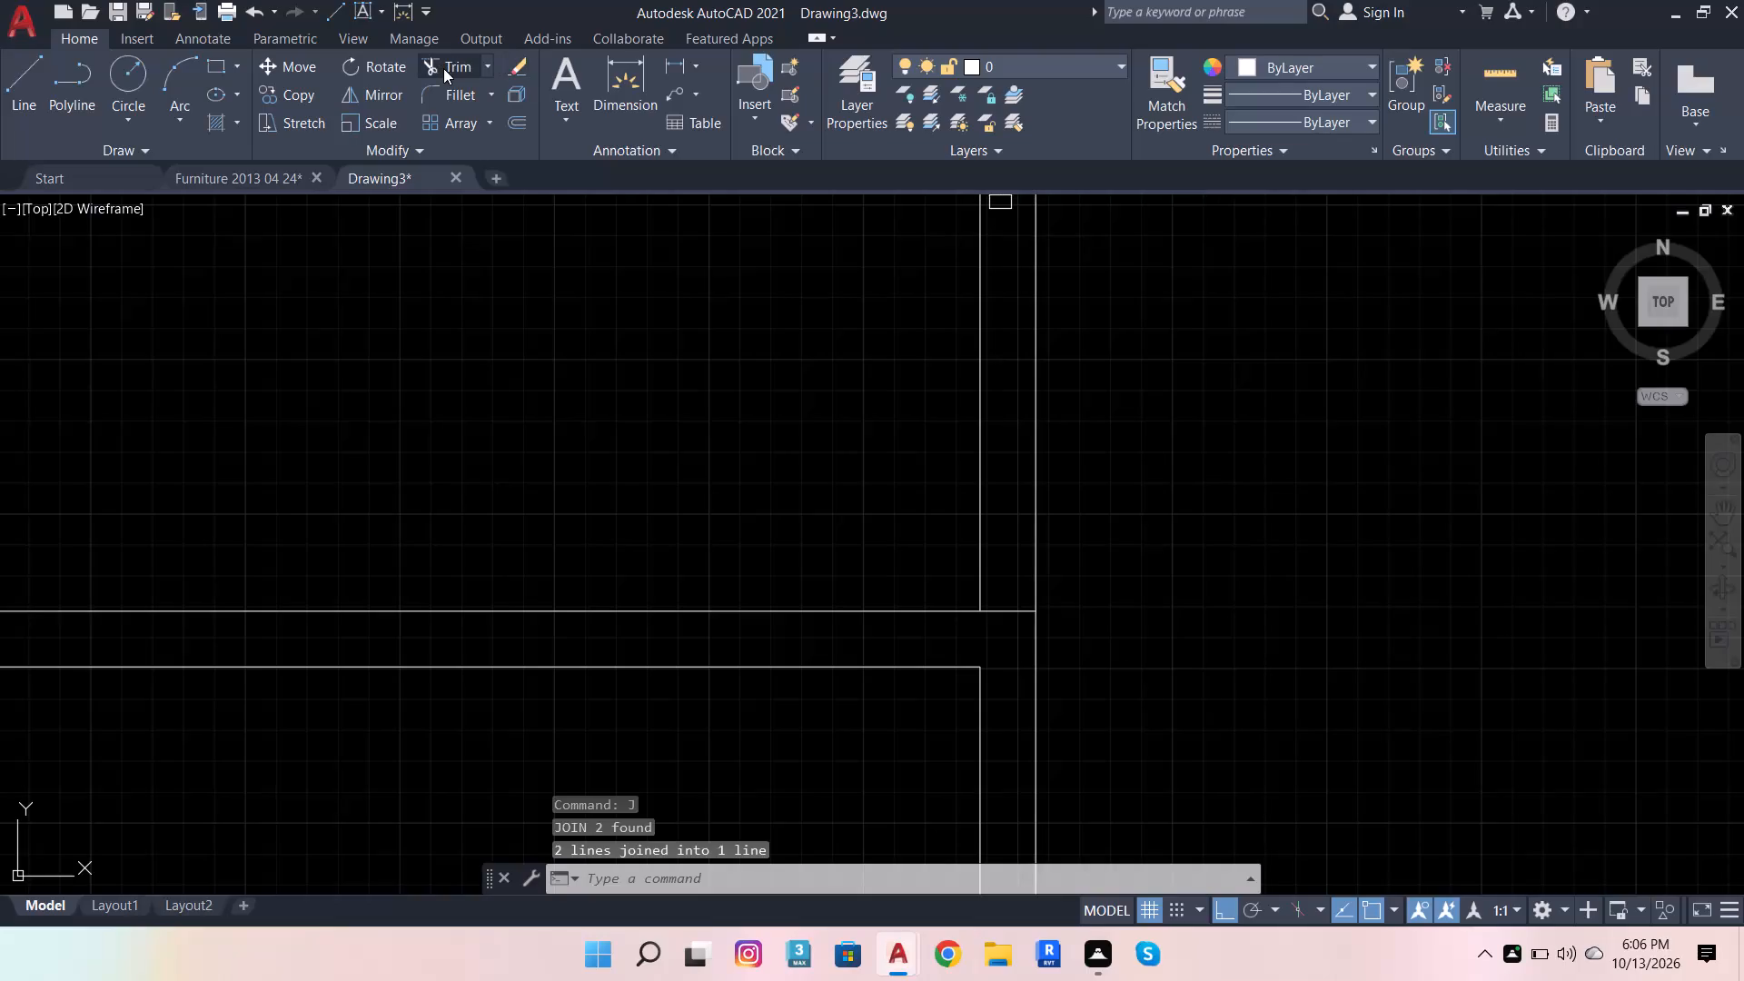
click(1008, 605)
scroll(1078, 603, down, 3)
scroll(1071, 480, down, 3)
scroll(1075, 382, up, 6)
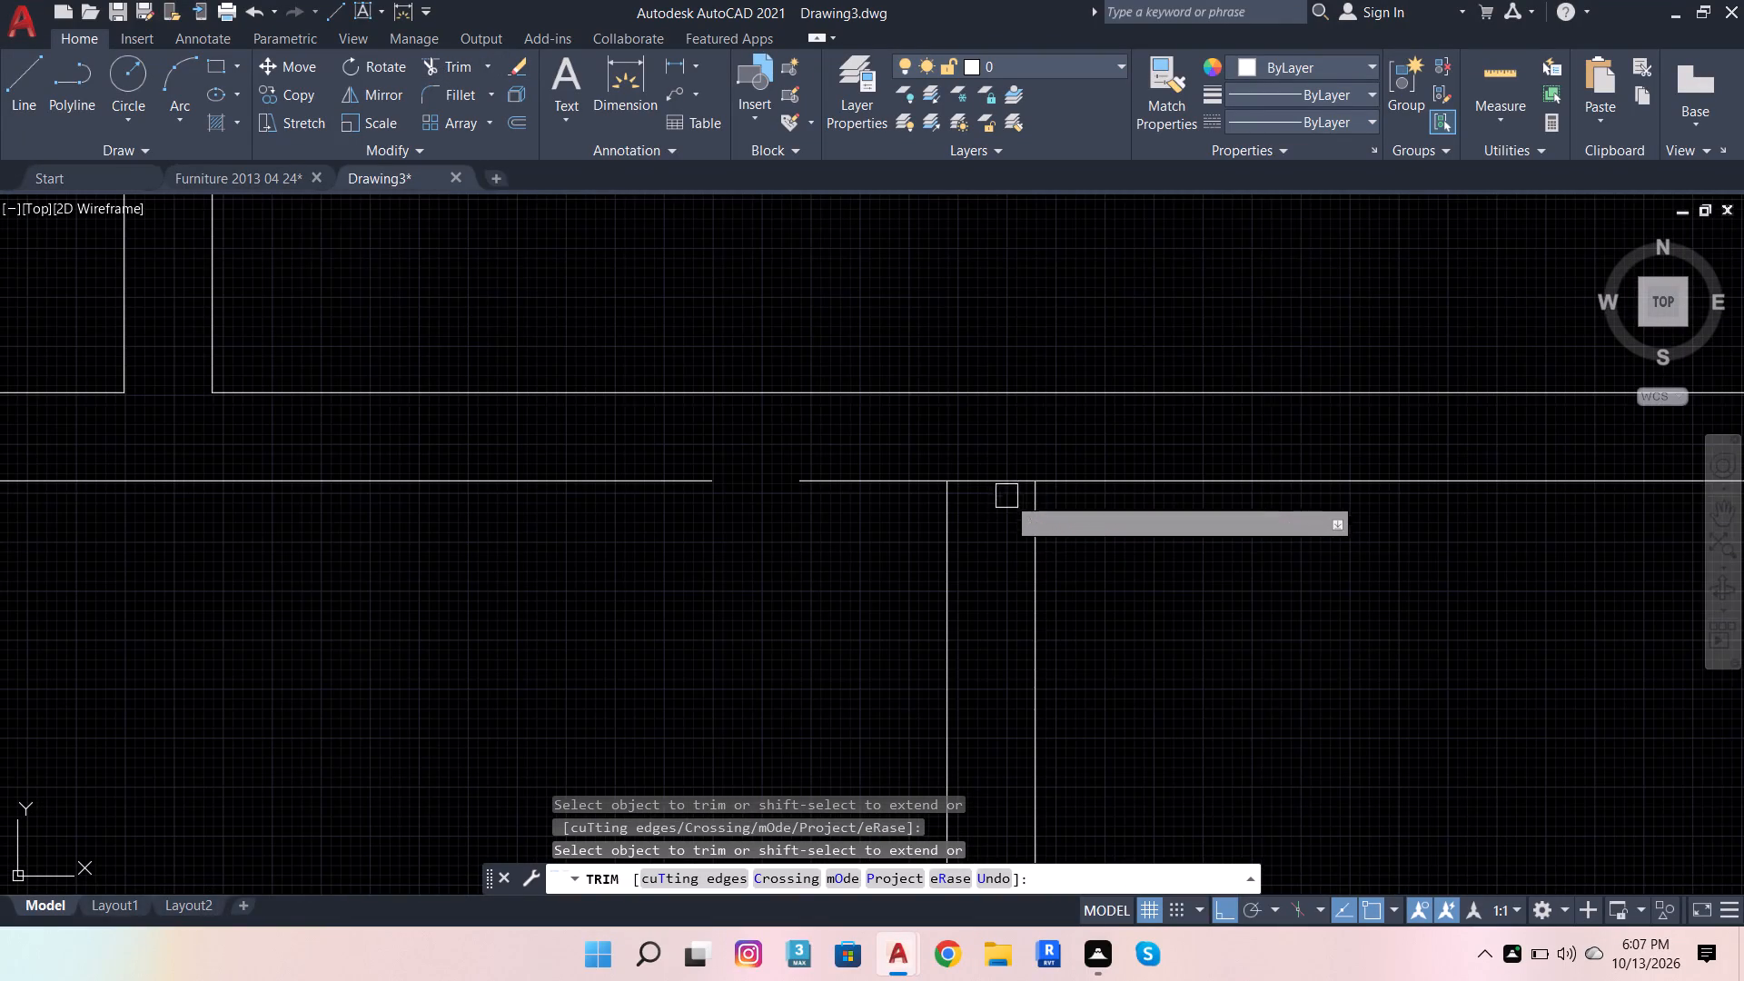
click(993, 491)
key(Escape)
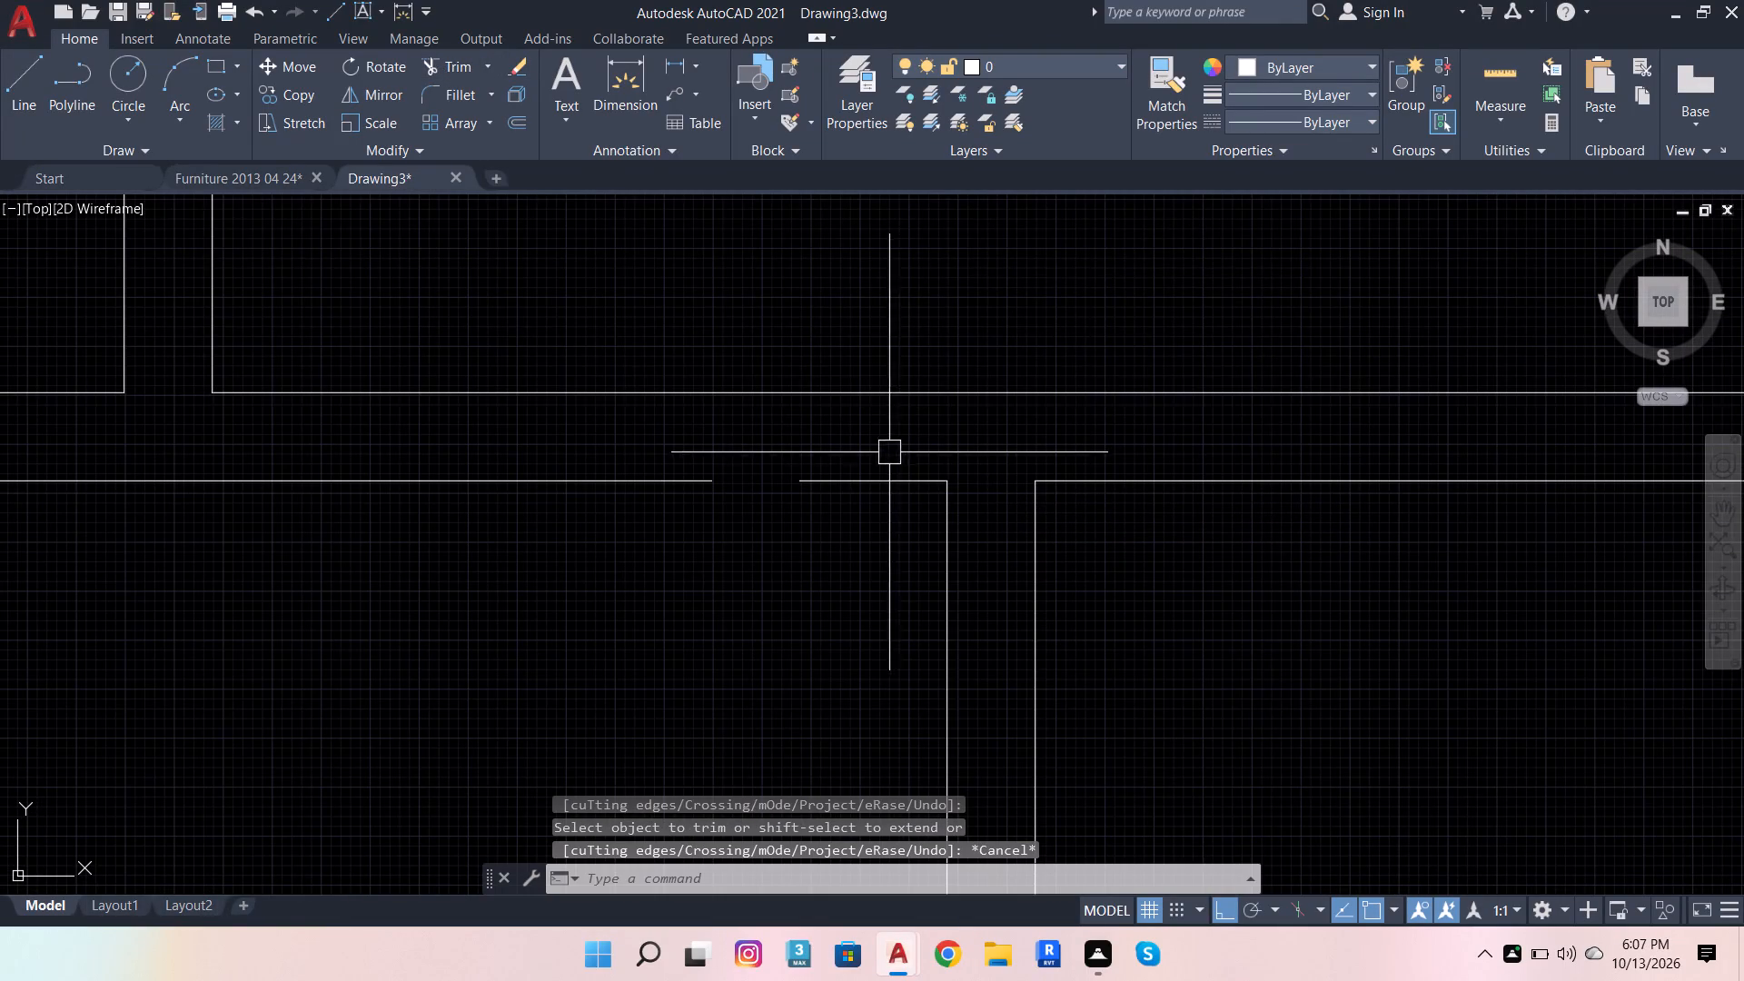
Join the two separated segments of the kitchen upper wall's bottom line into one line.
click(873, 465)
click(816, 542)
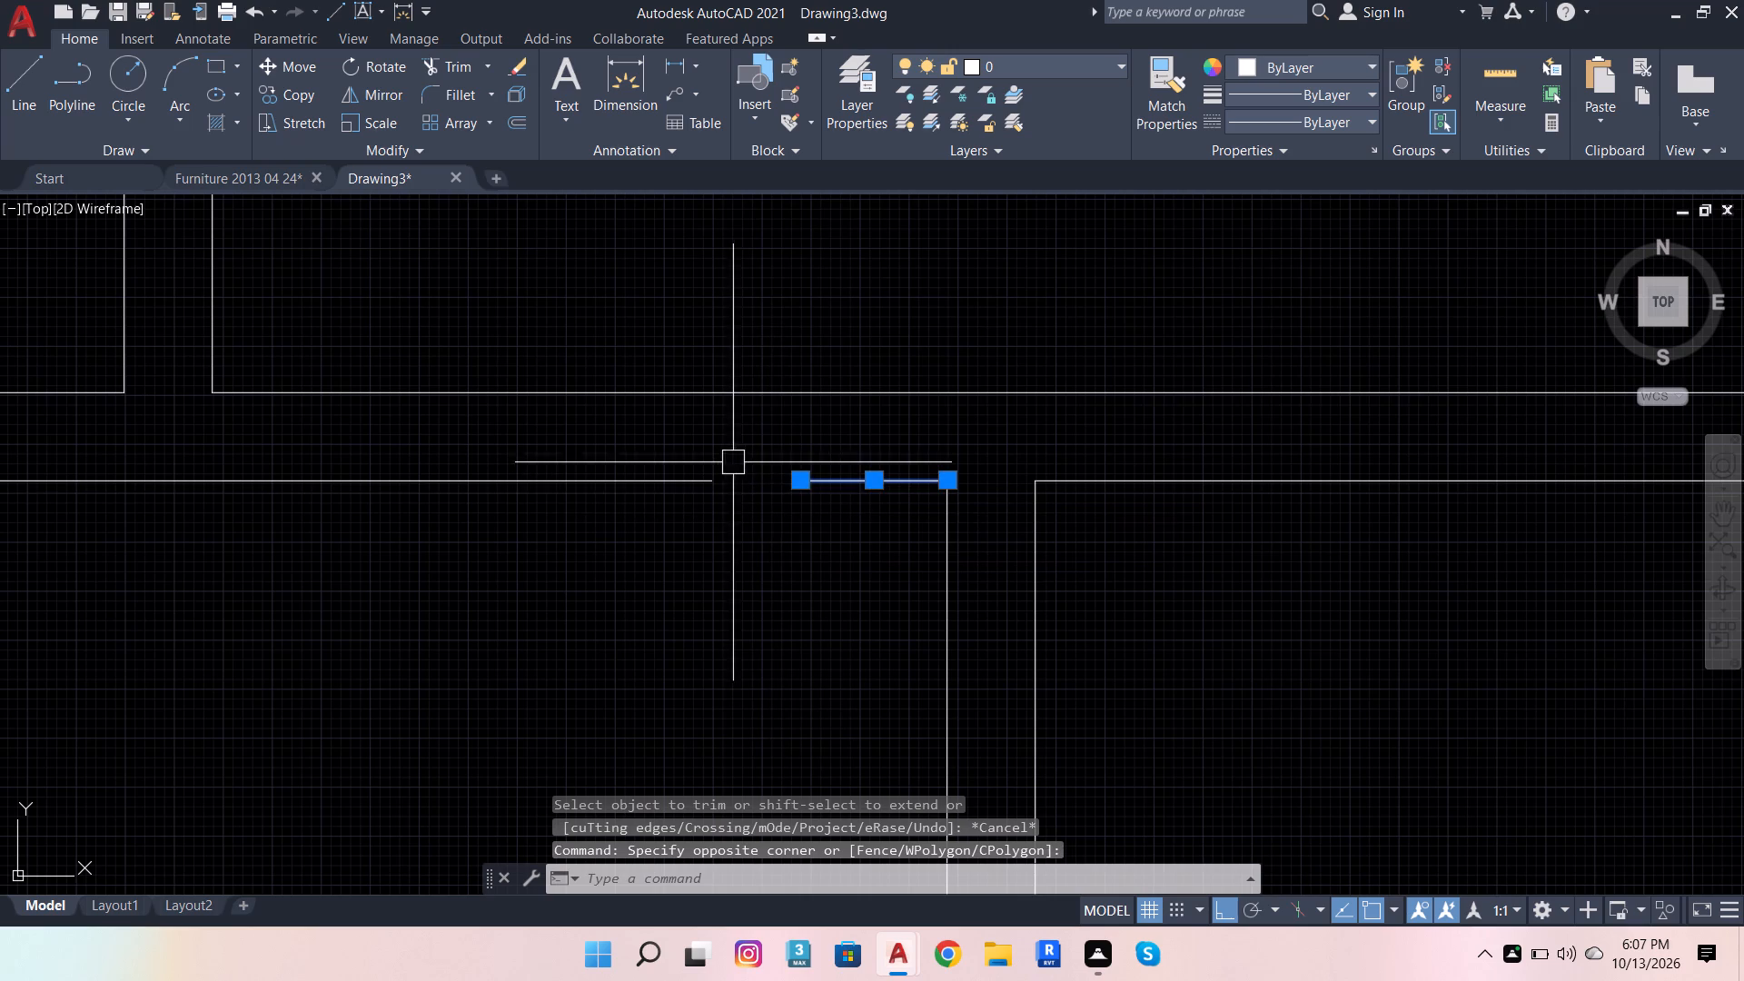
click(733, 462)
click(616, 525)
key(j)
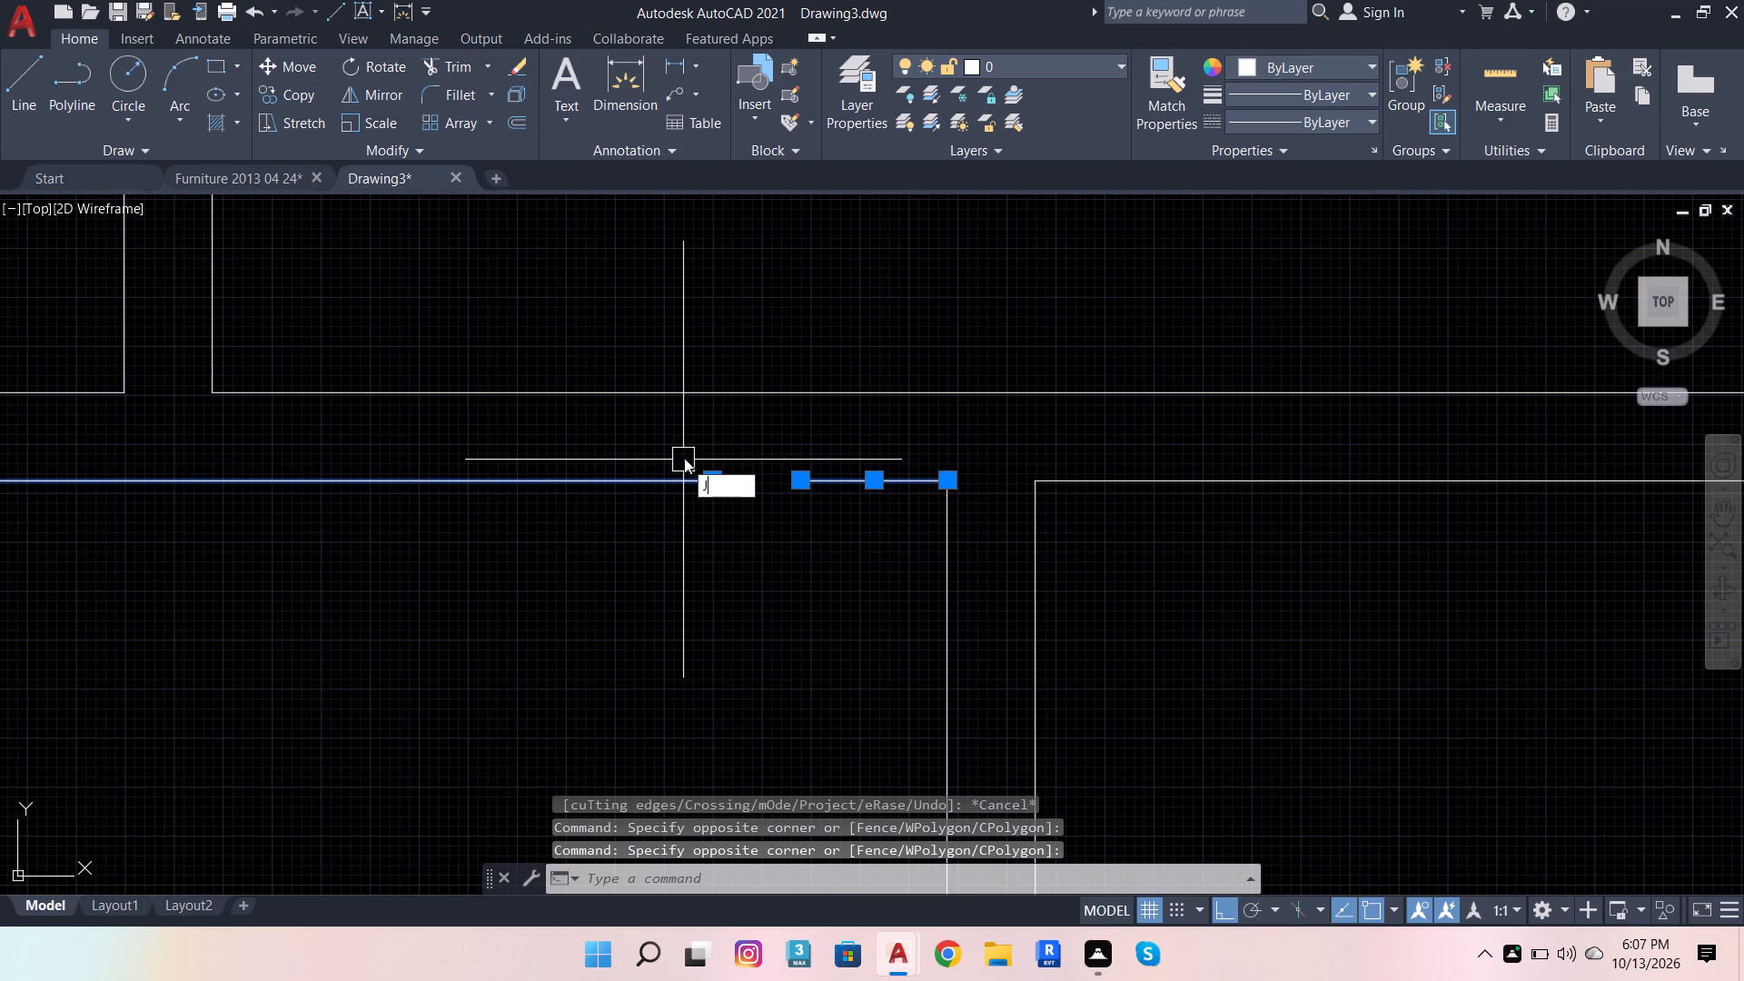
key(Return)
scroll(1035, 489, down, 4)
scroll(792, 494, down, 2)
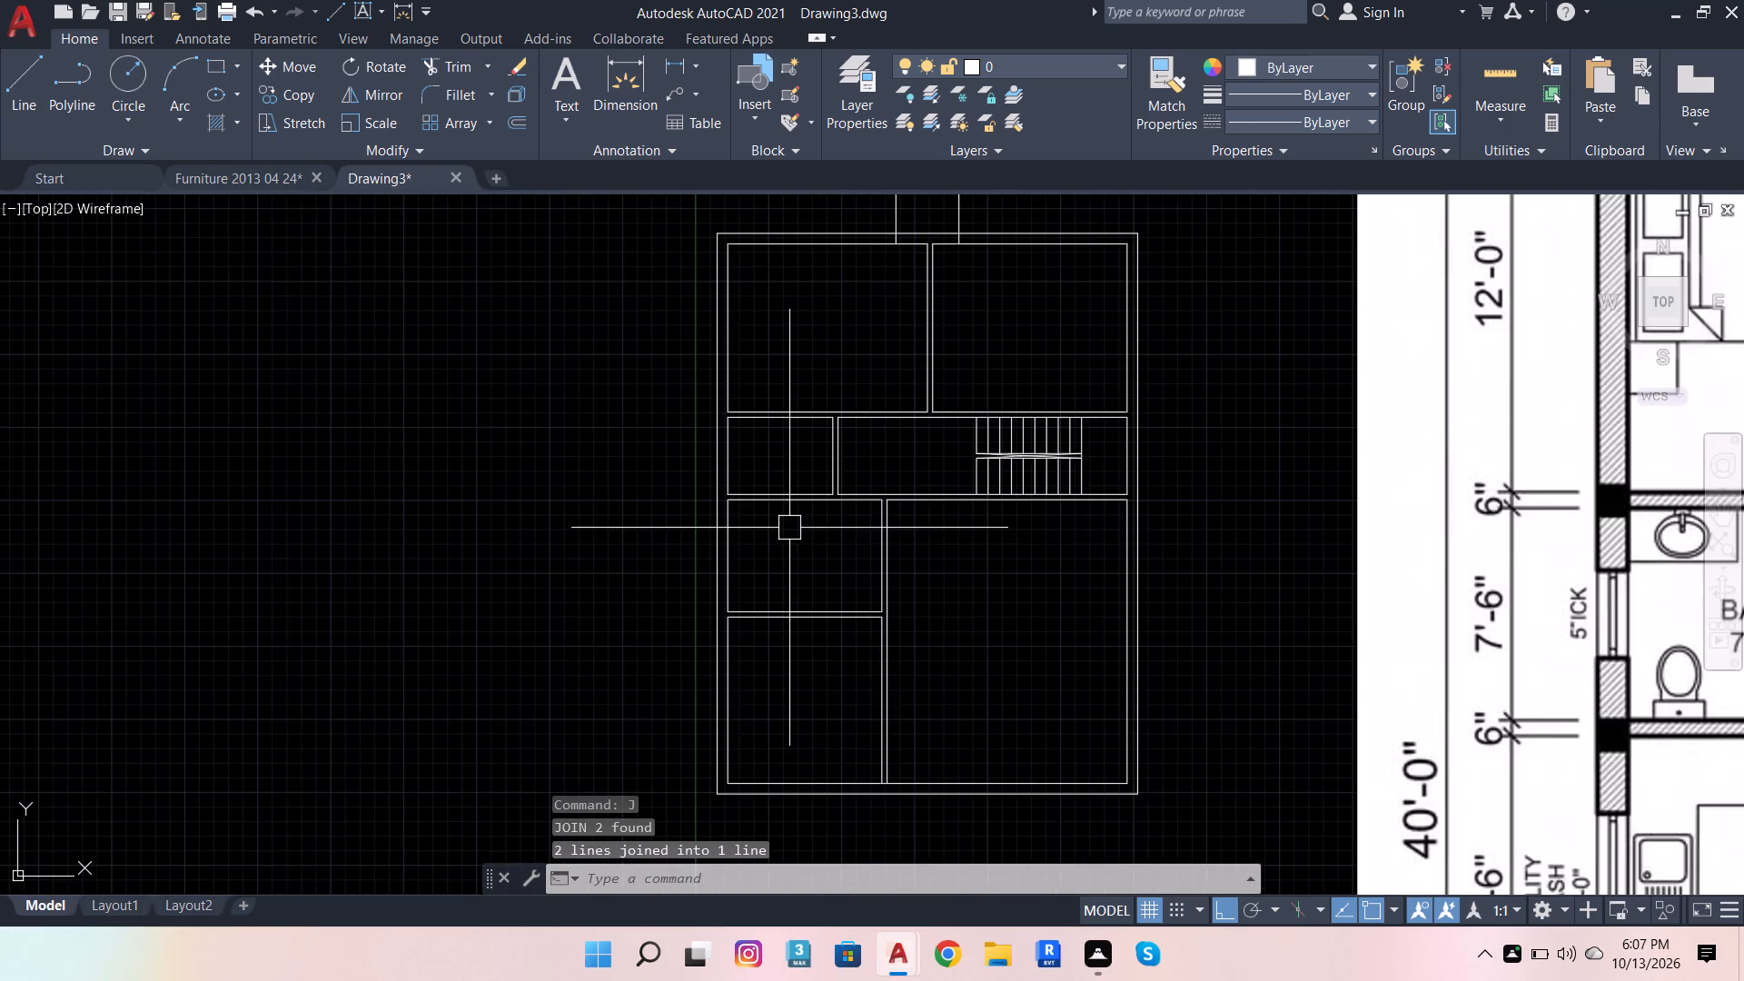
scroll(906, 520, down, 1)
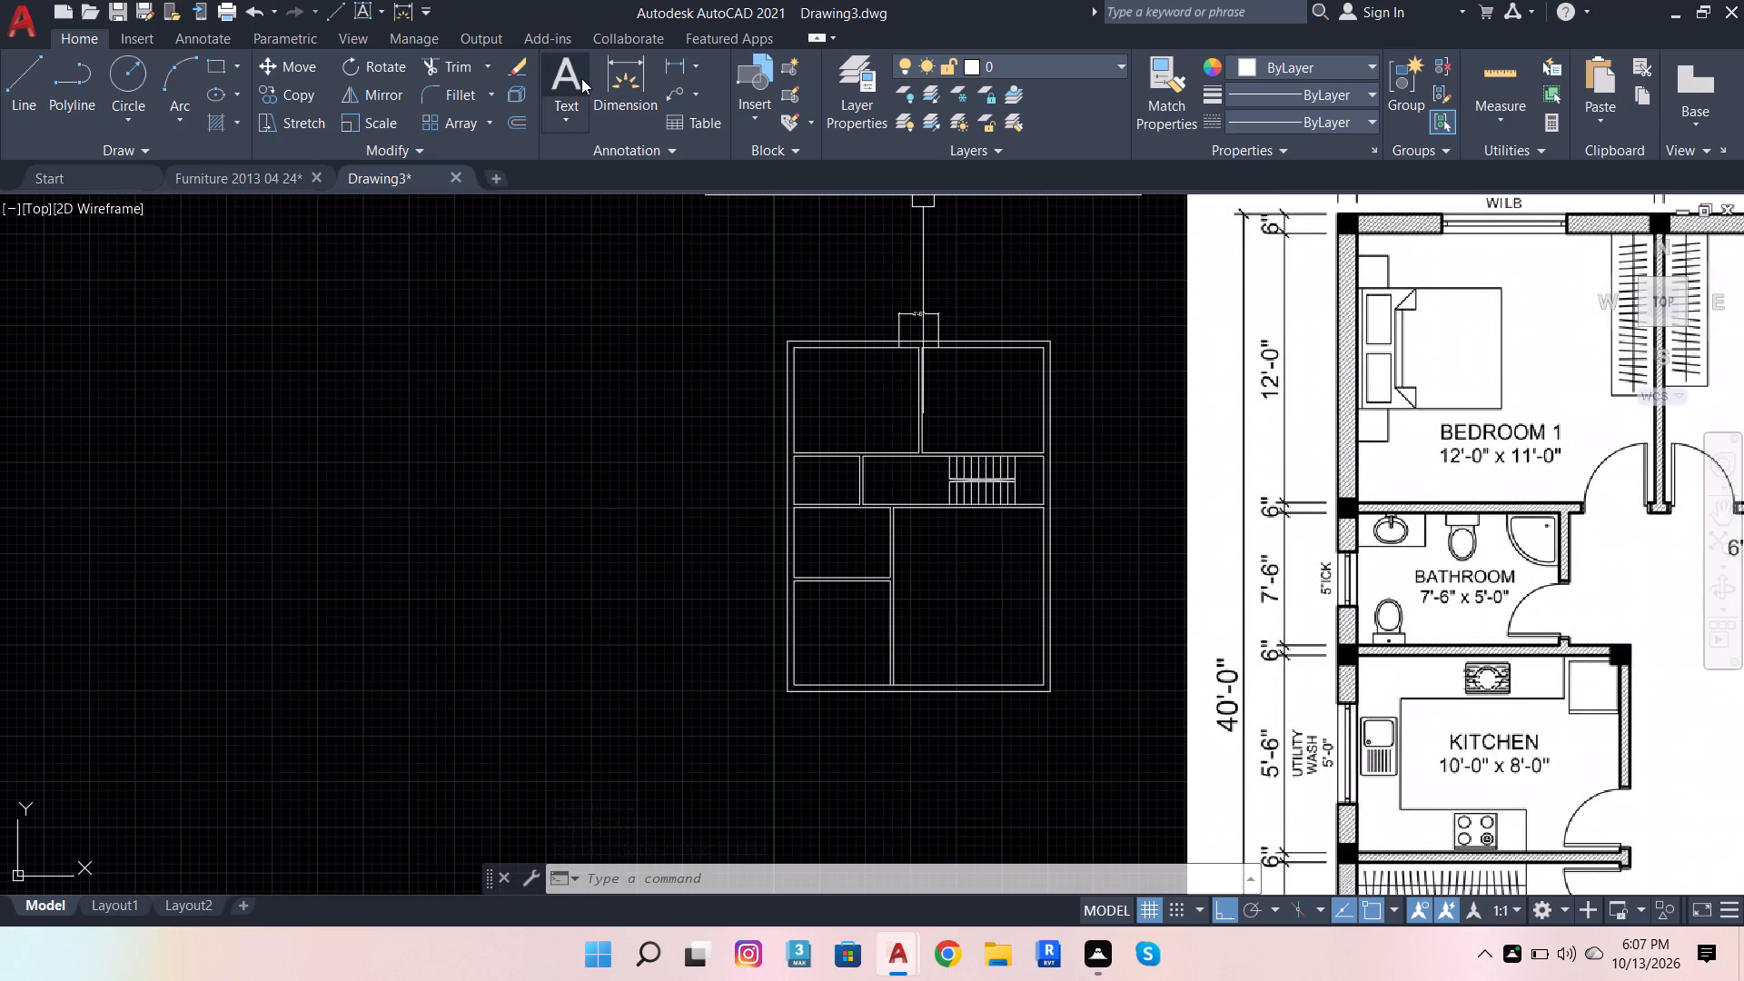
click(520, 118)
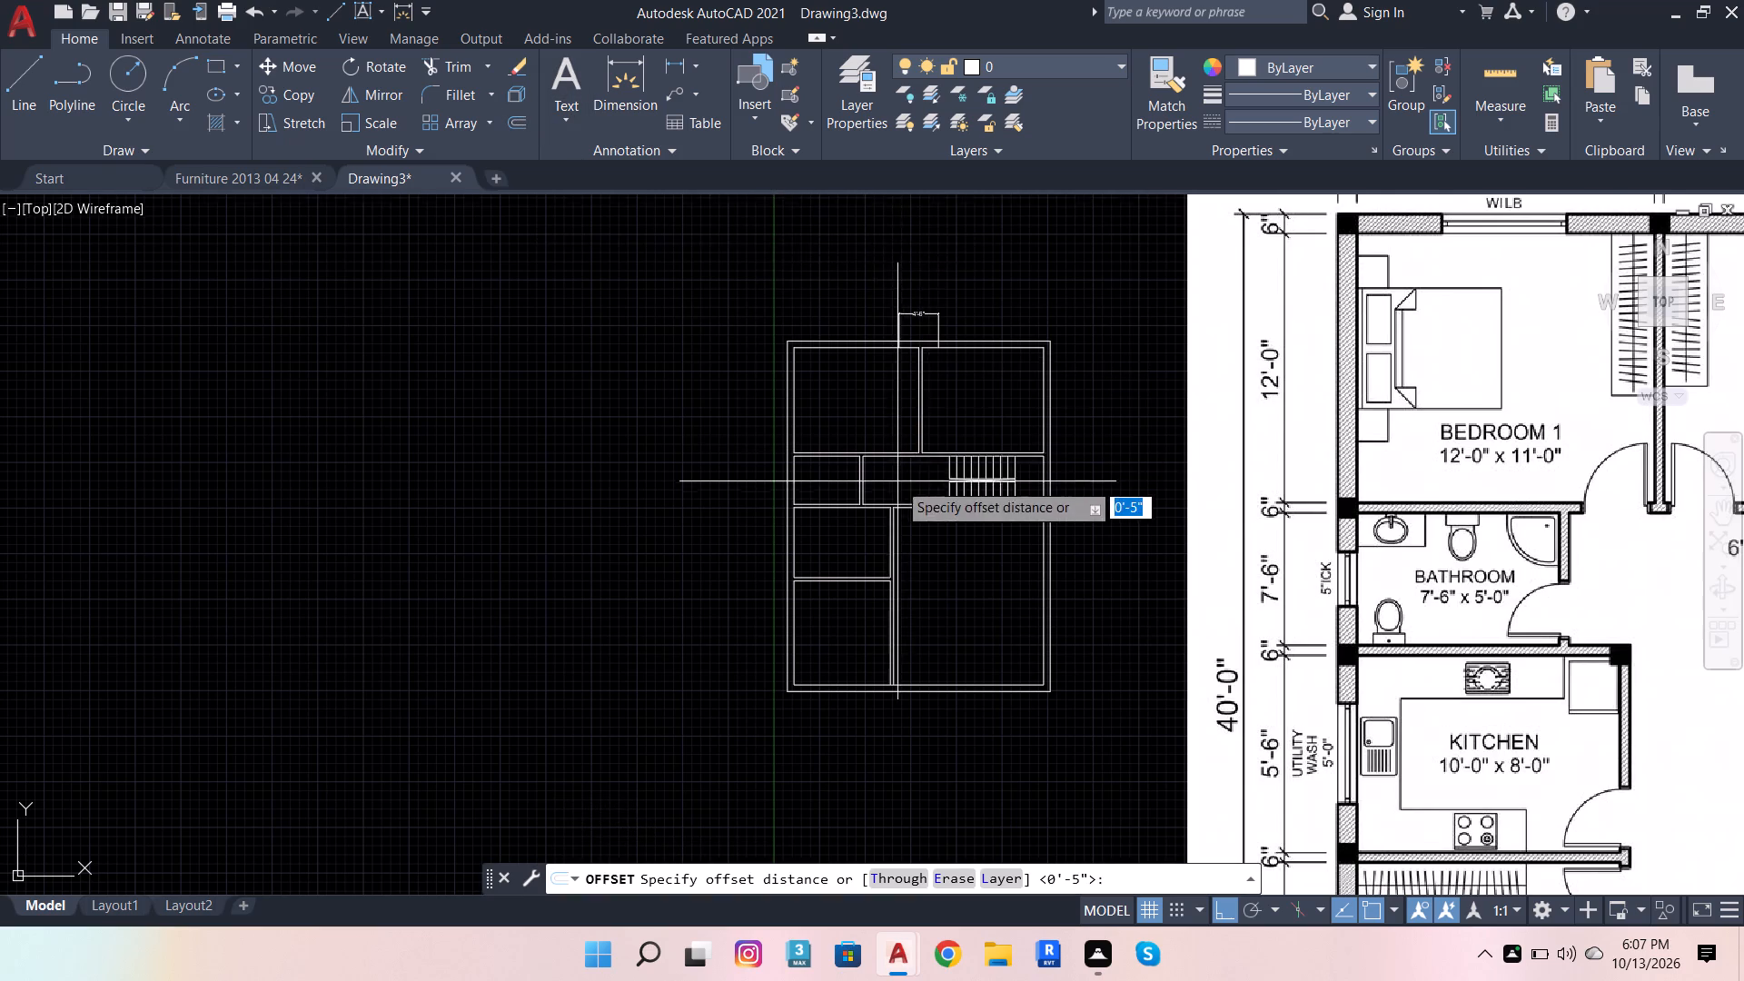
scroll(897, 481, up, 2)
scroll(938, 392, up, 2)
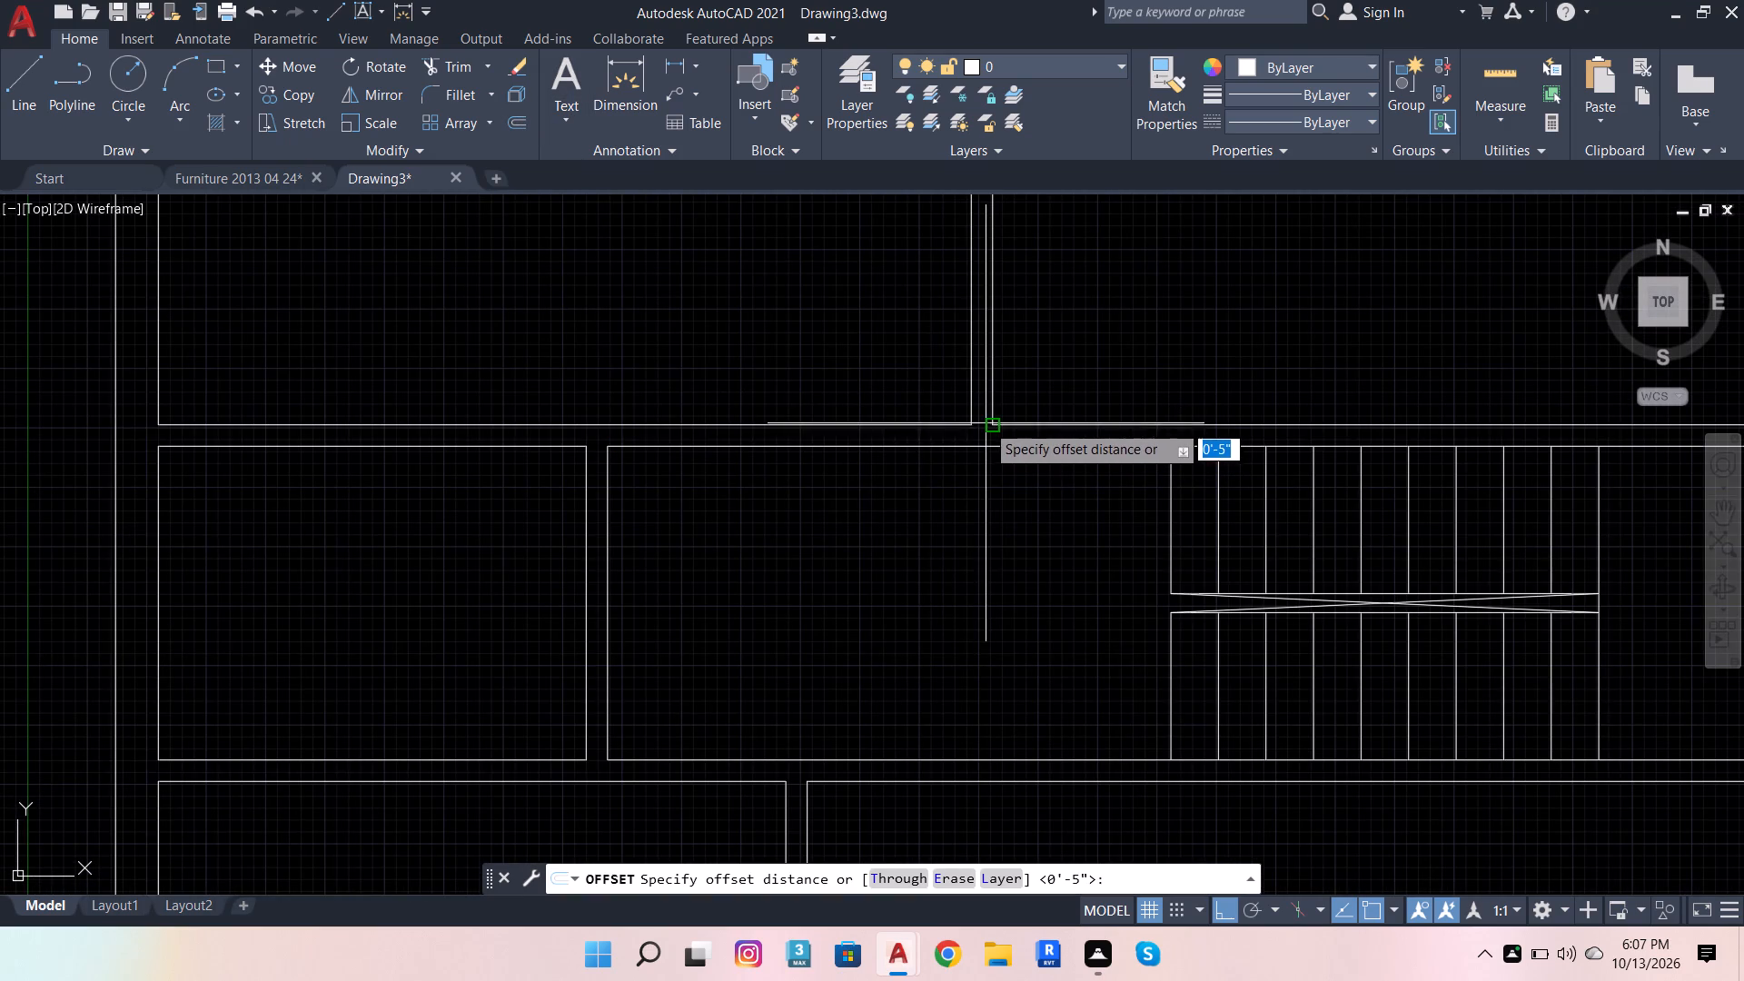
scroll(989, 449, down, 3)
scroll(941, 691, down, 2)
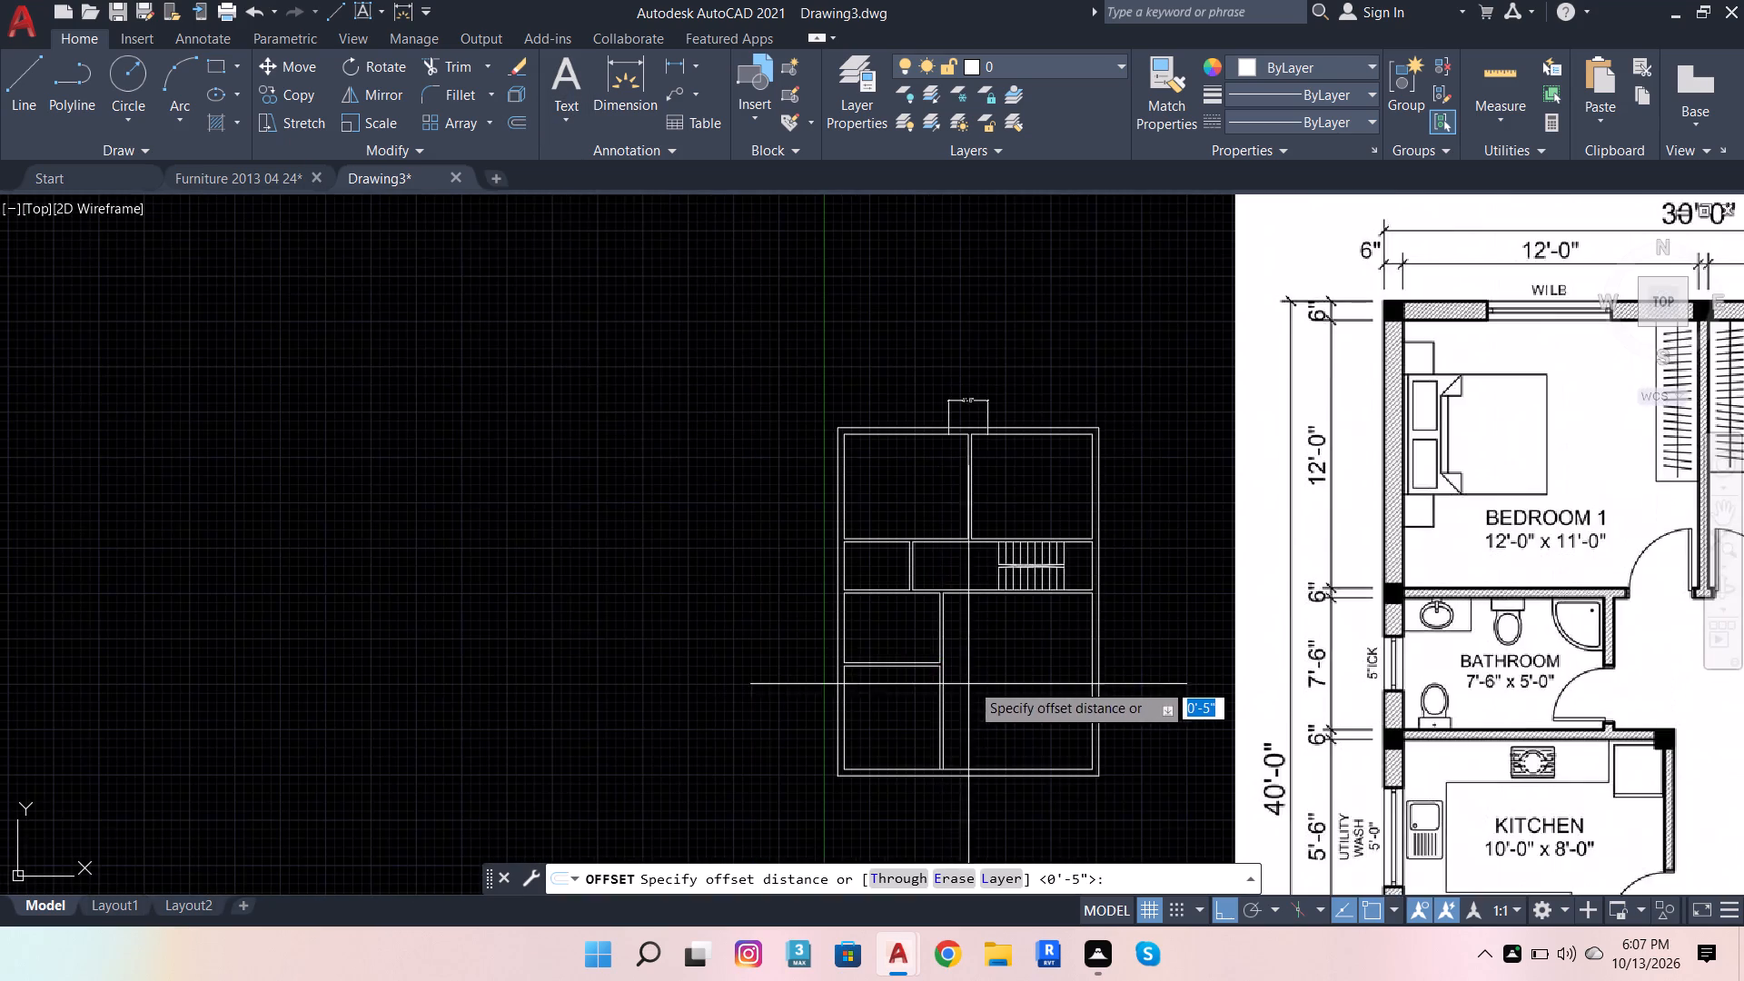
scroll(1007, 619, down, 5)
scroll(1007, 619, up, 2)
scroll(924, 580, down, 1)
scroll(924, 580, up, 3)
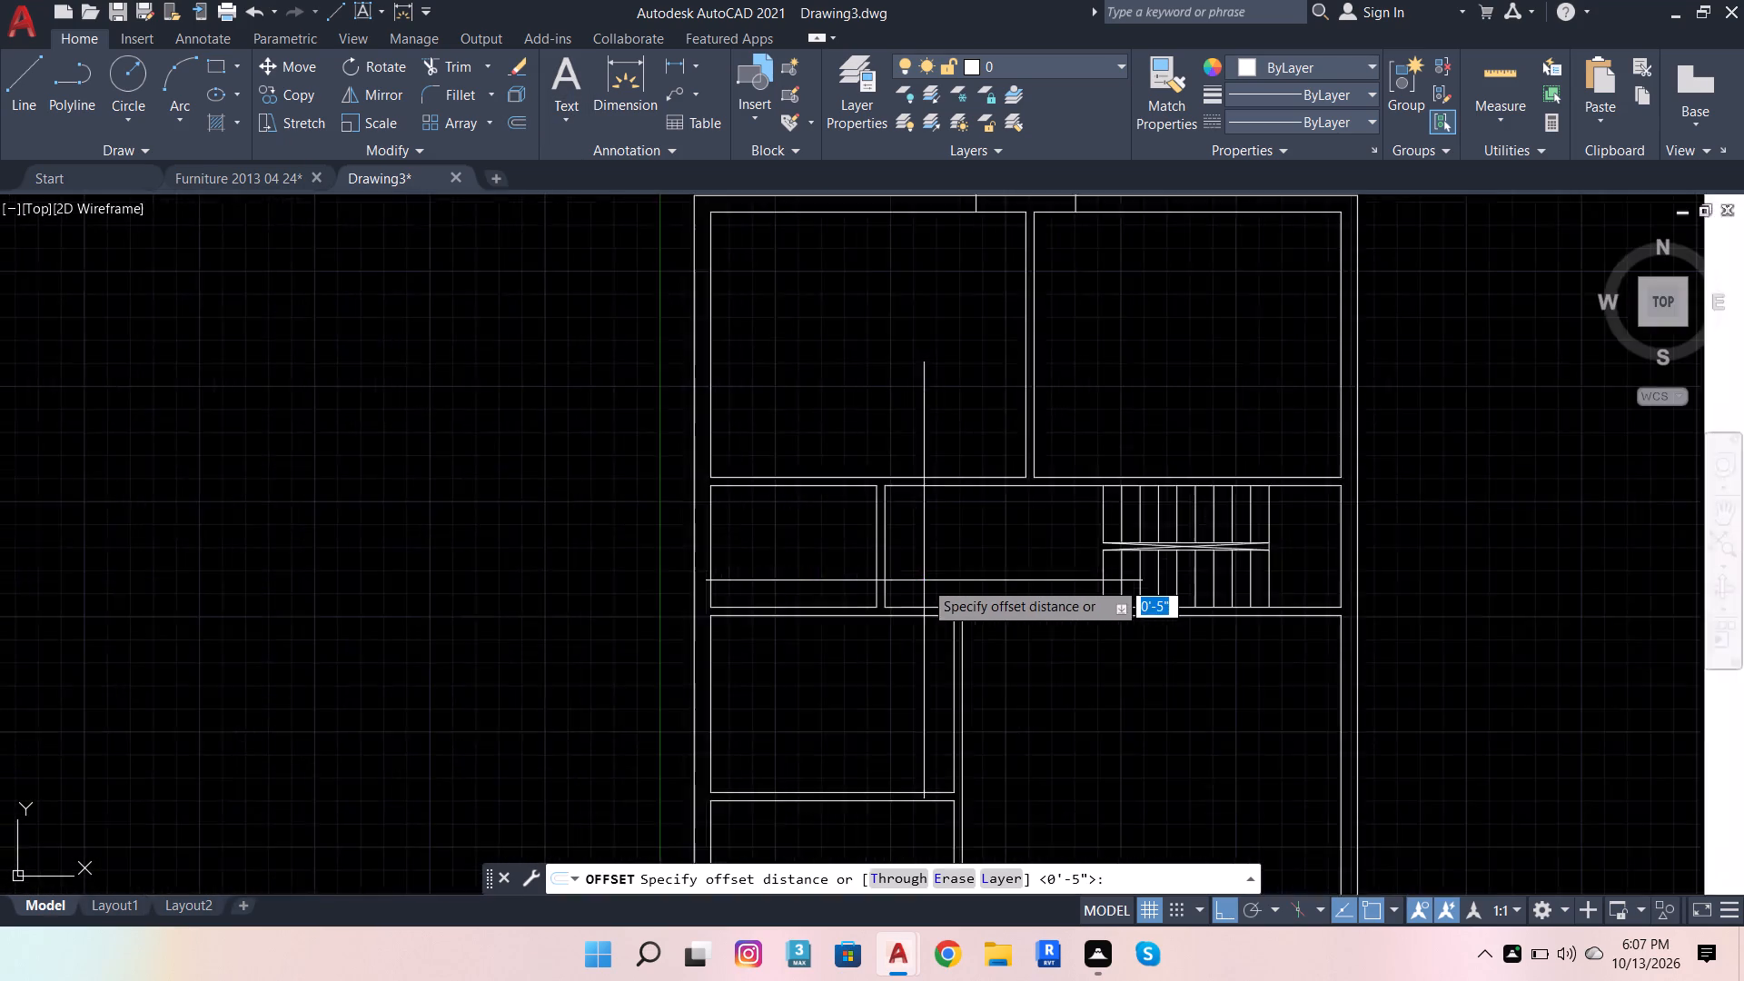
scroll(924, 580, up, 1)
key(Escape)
Extend the kitchen partition's right face and the staircase's left edge across the wall, and trim both wall lines between them.
scroll(808, 555, down, 2)
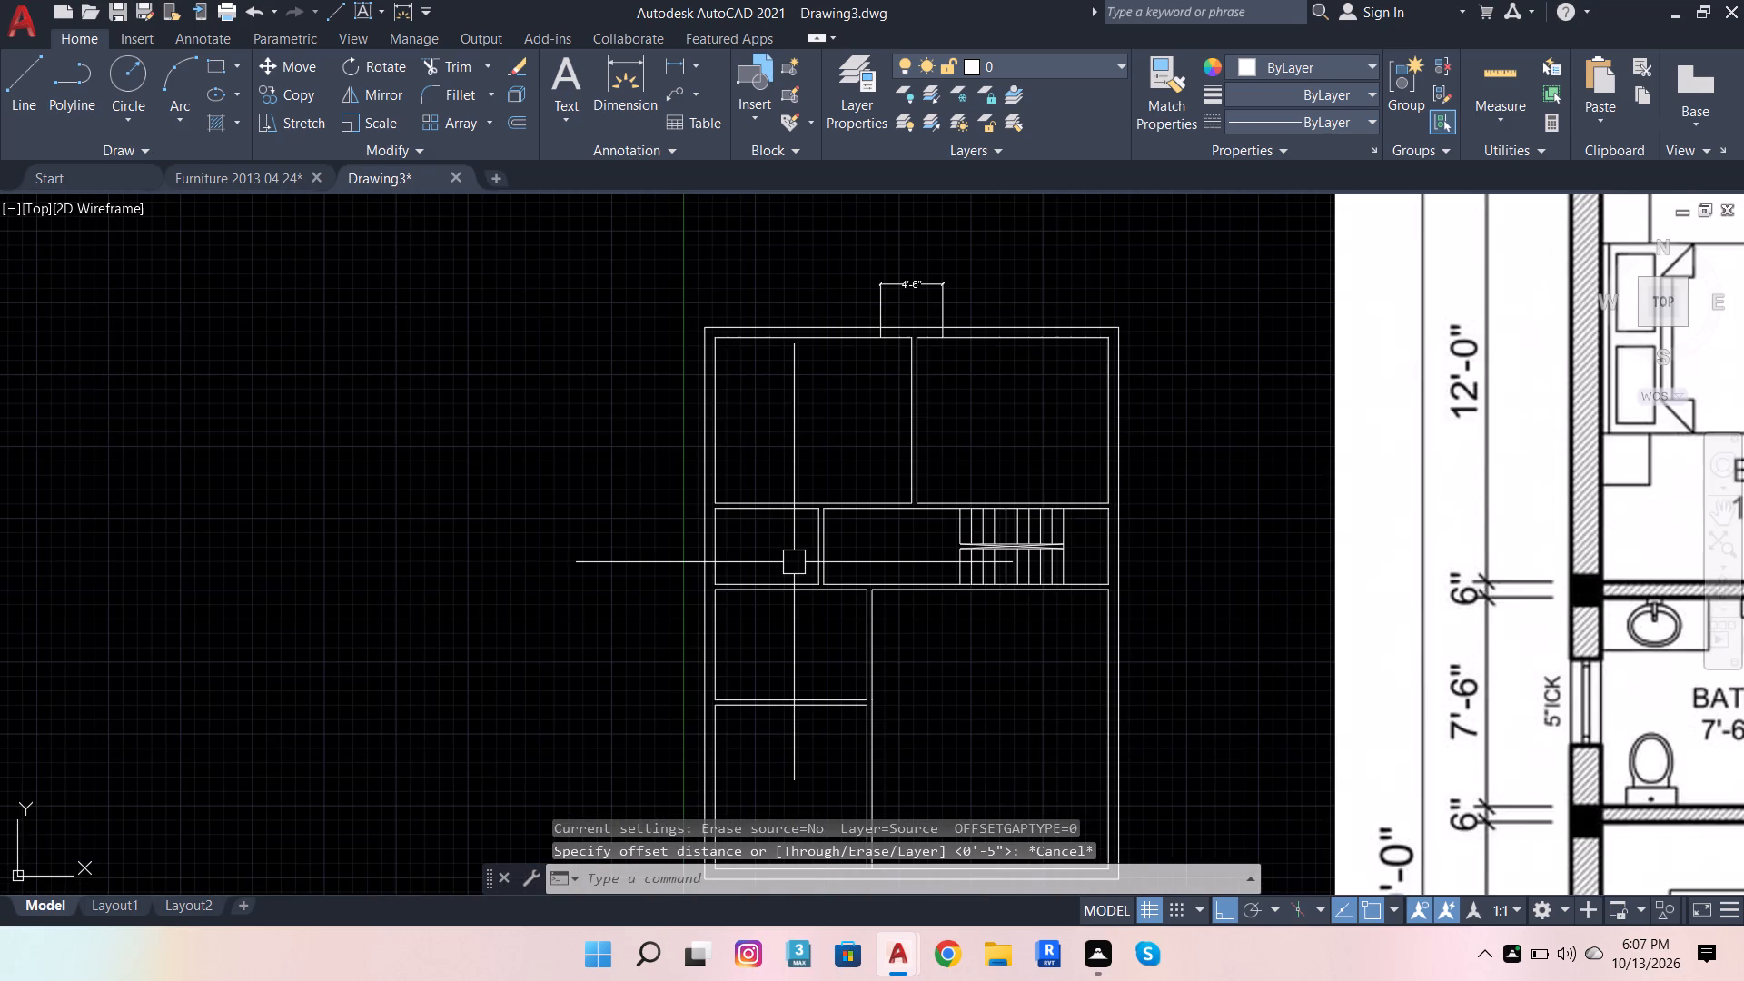
scroll(794, 562, down, 1)
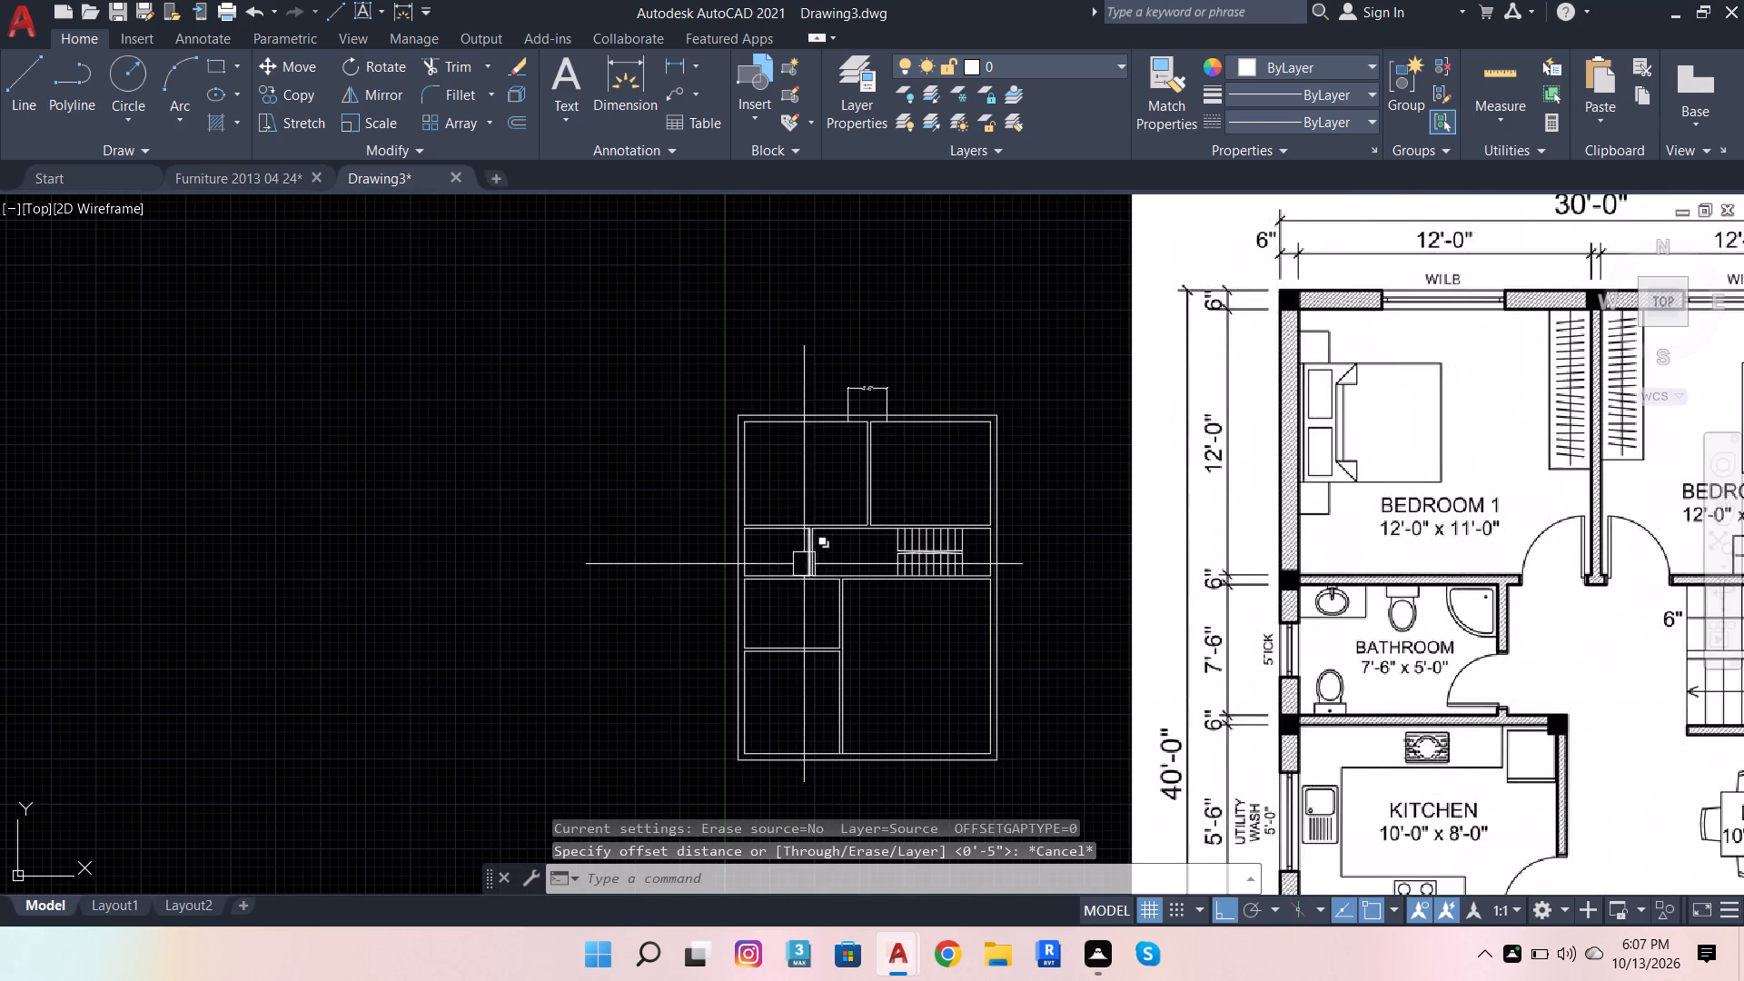
scroll(947, 646, up, 1)
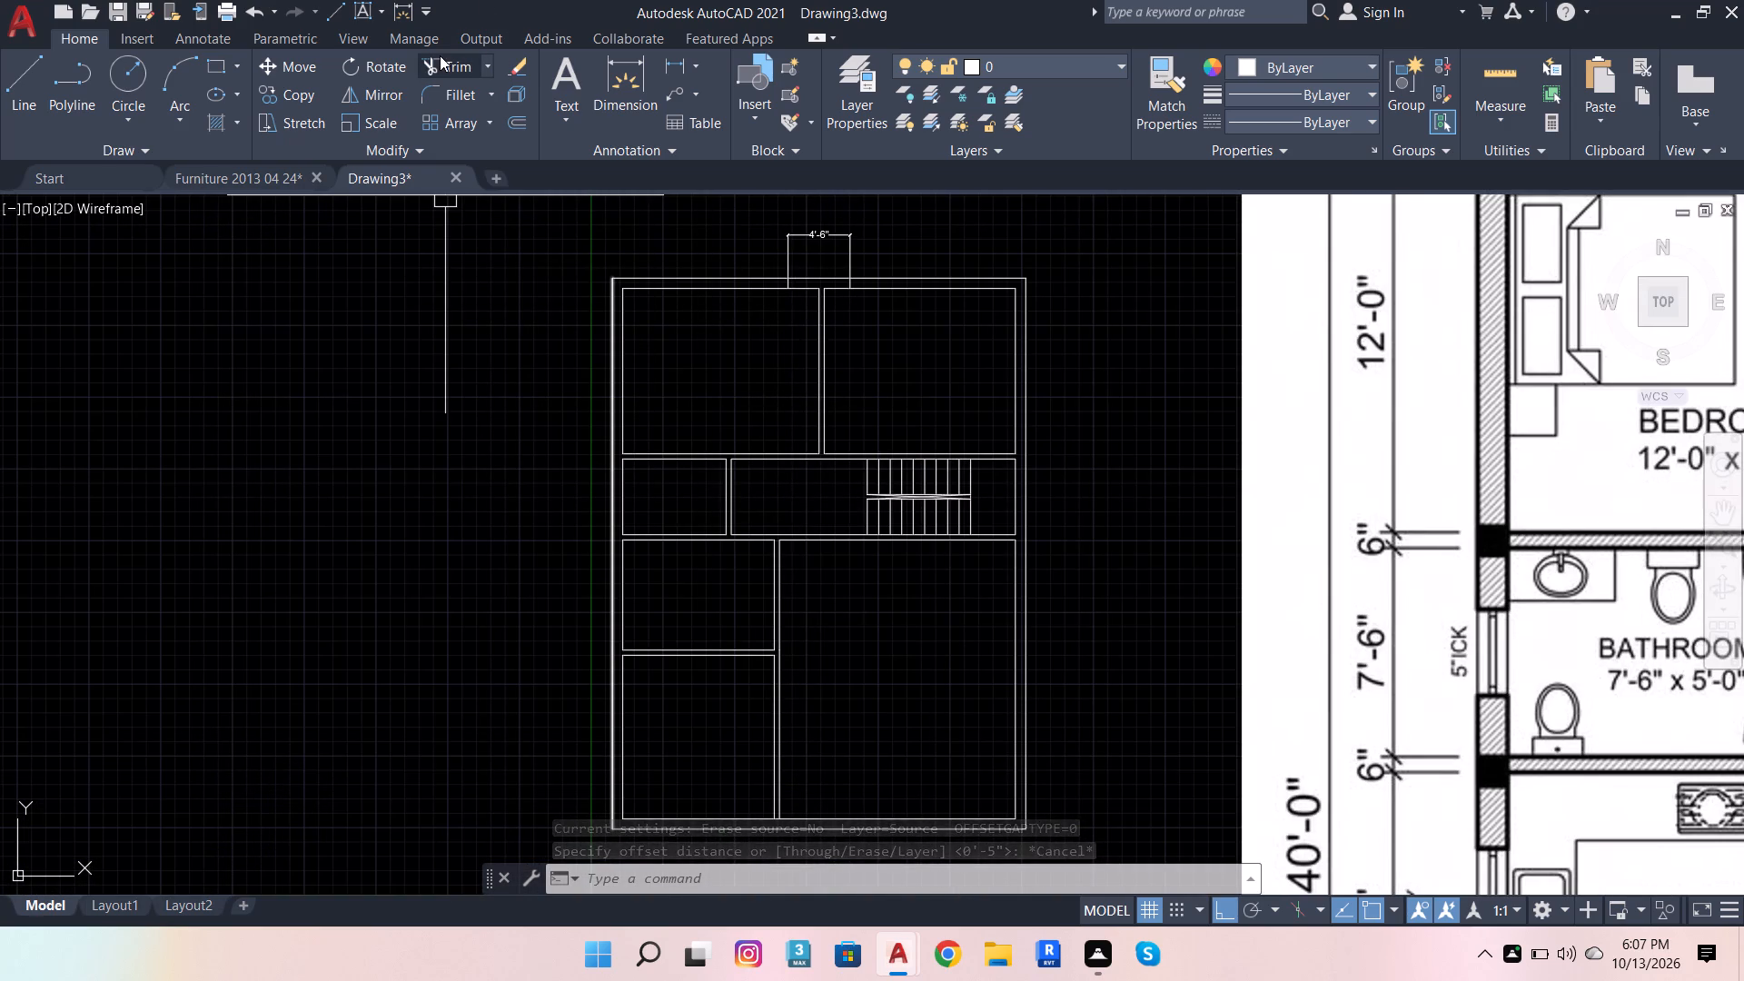
click(440, 55)
scroll(808, 568, up, 3)
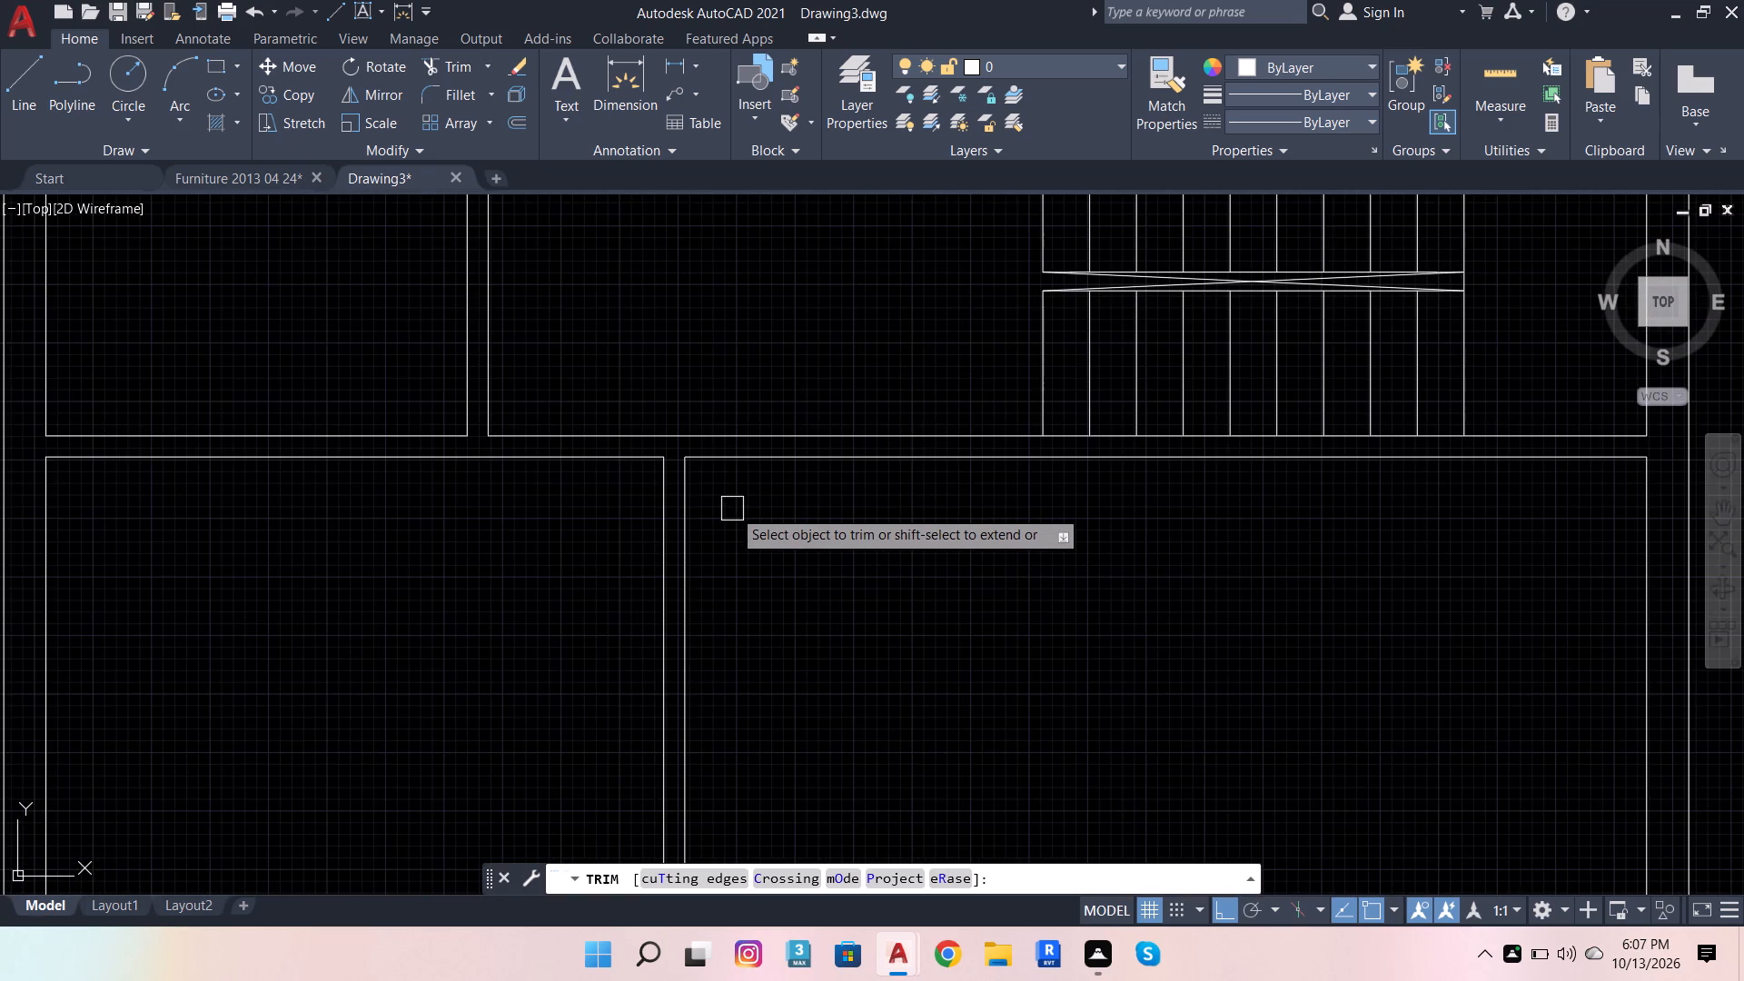
shift+click(690, 472)
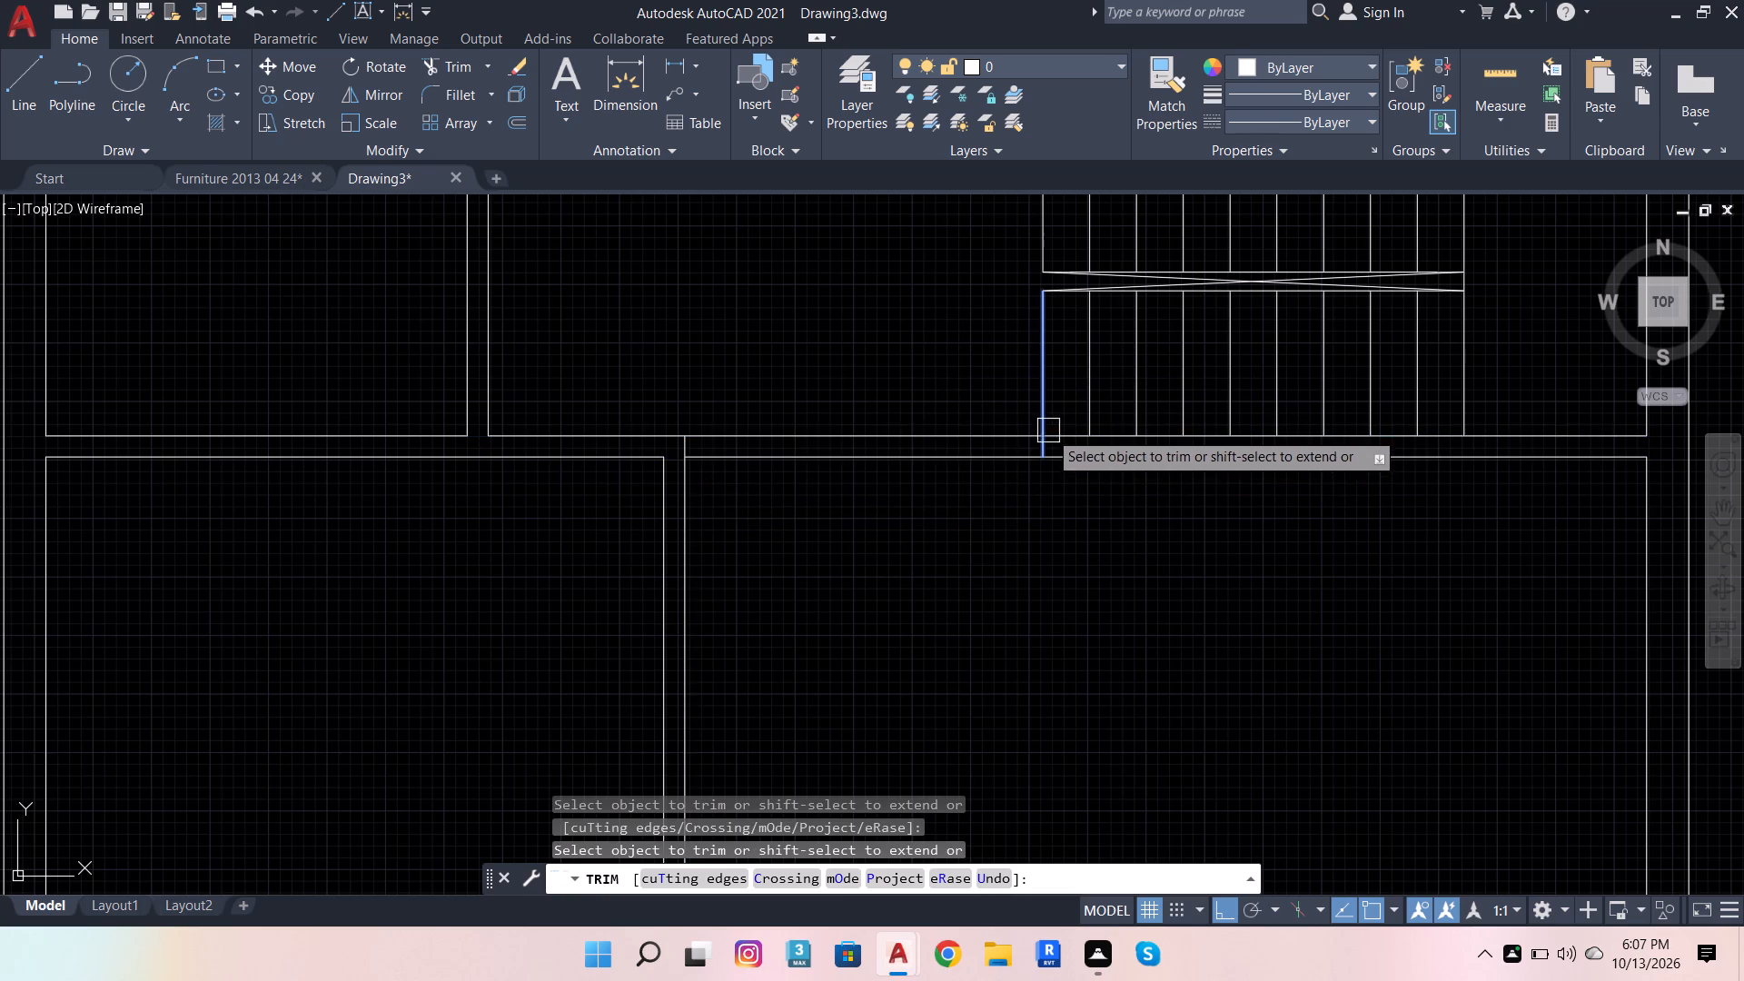
shift+click(1045, 426)
click(944, 406)
click(881, 551)
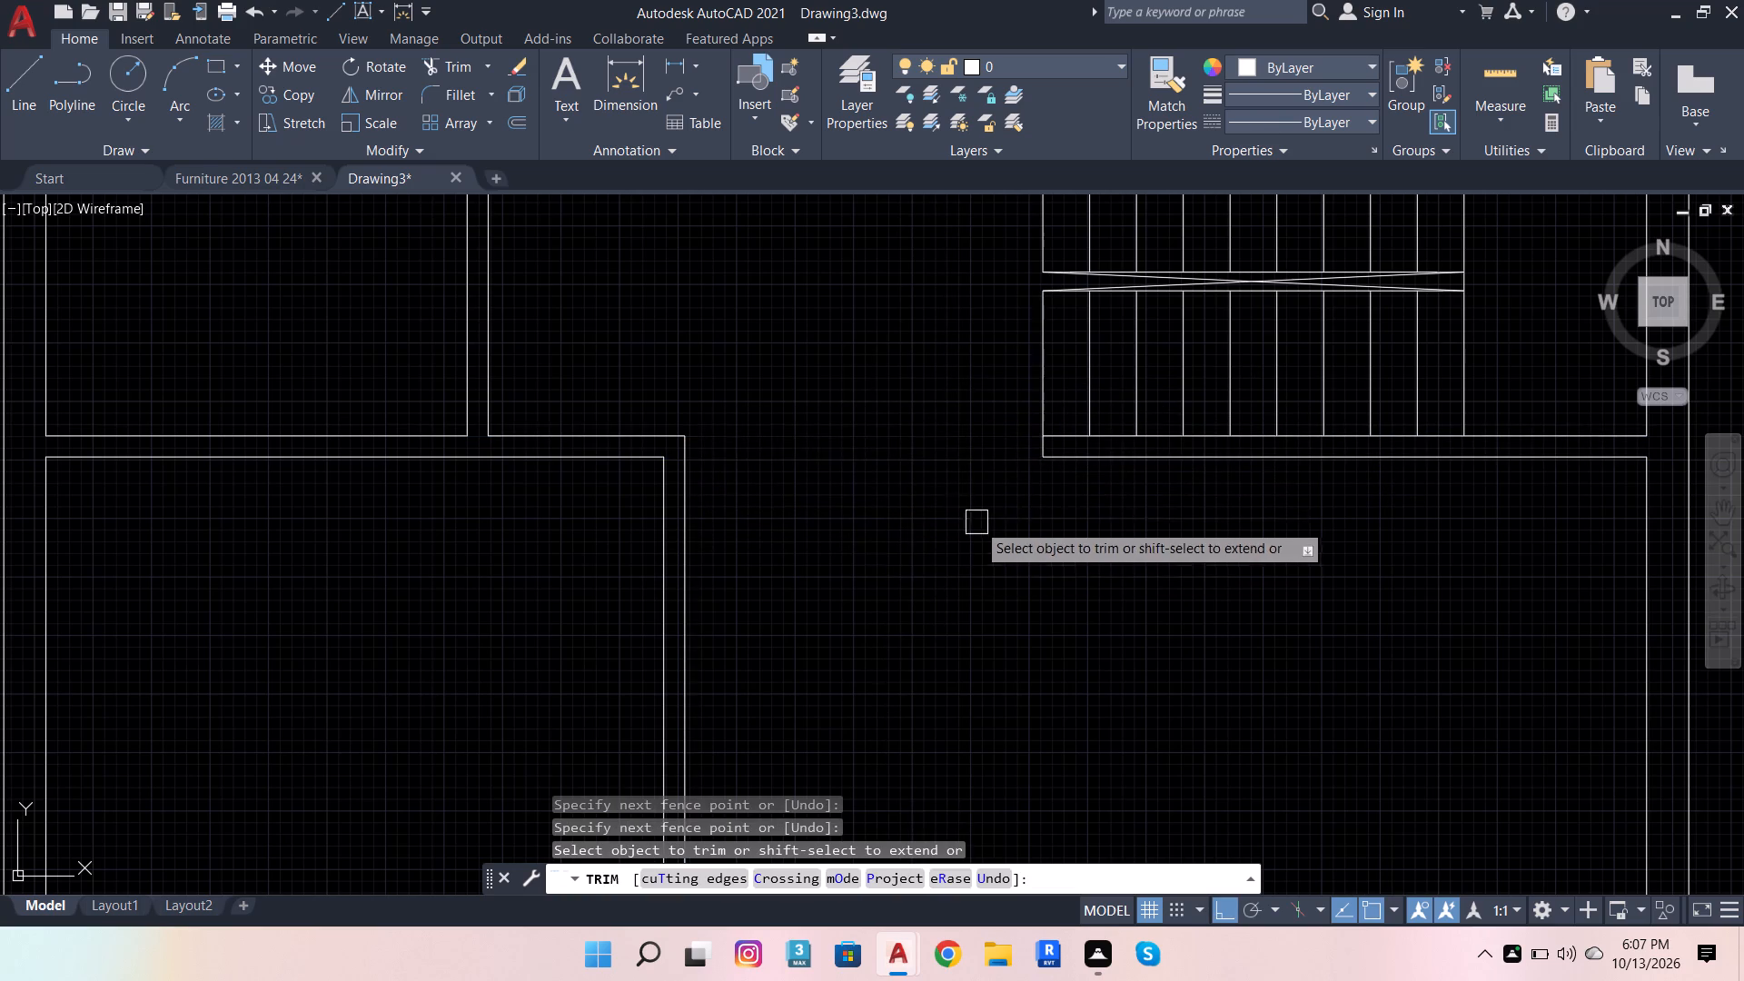
Remove the 4'-6" dimension above the plan's top wall.
scroll(976, 549, down, 2)
scroll(961, 490, up, 2)
scroll(926, 514, down, 5)
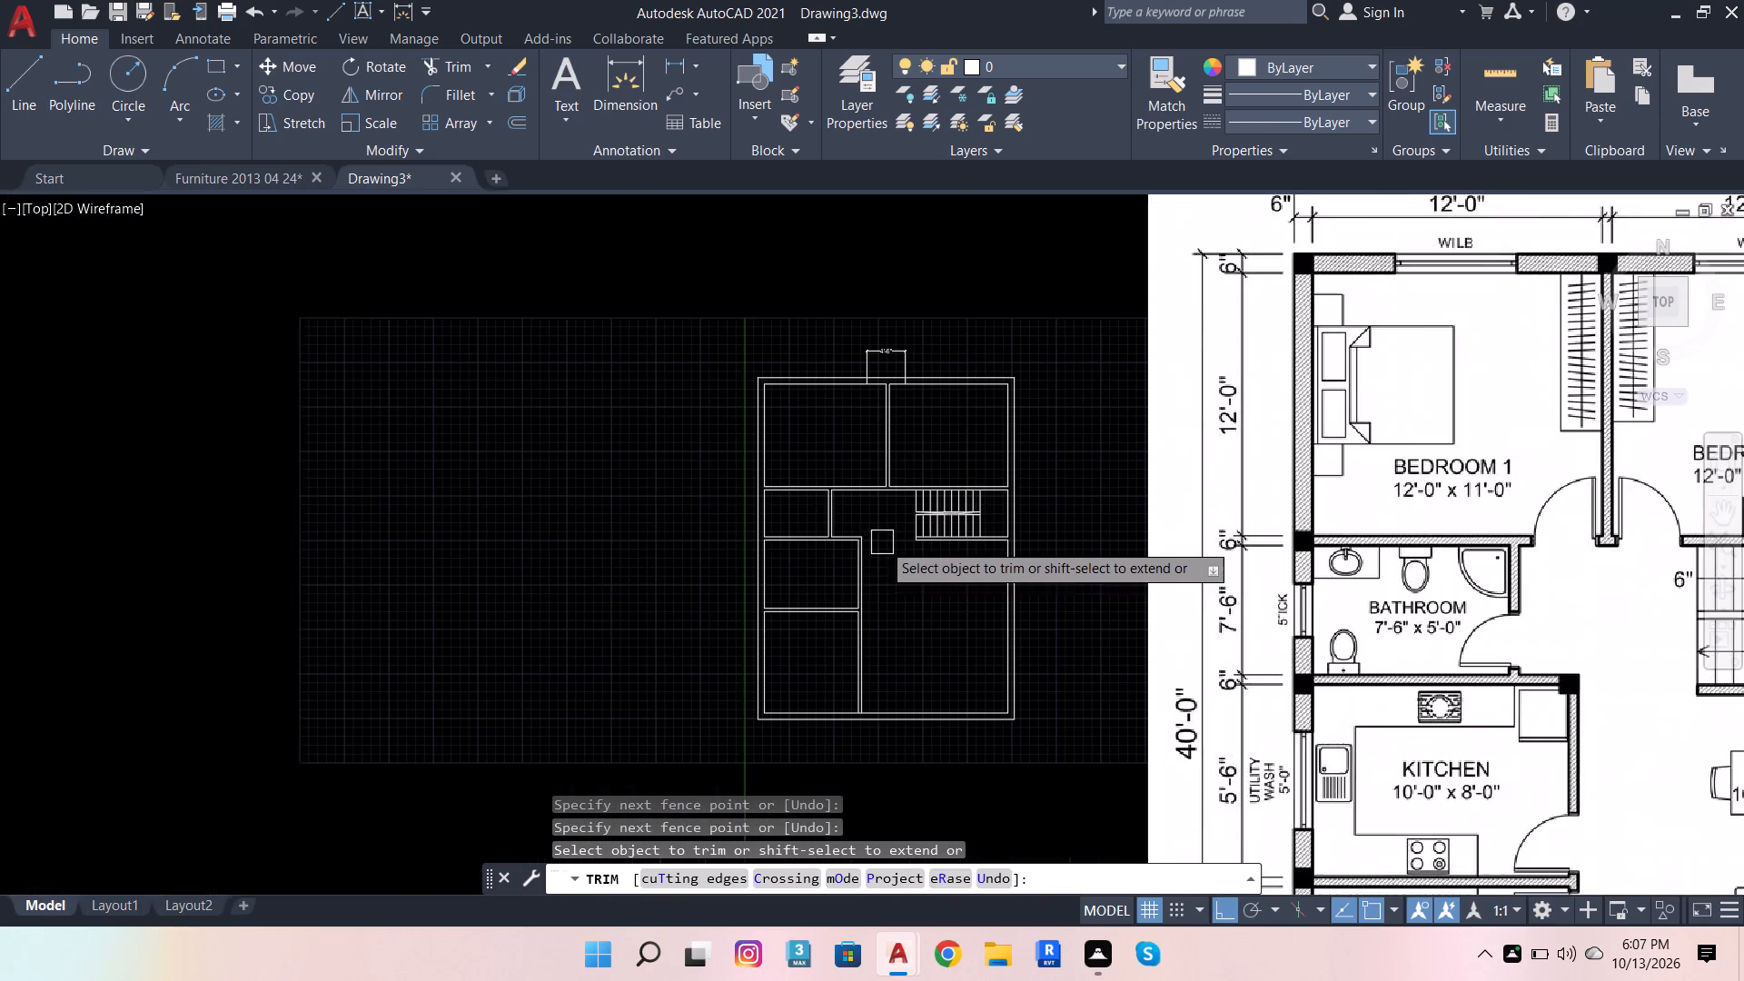
scroll(893, 552, down, 1)
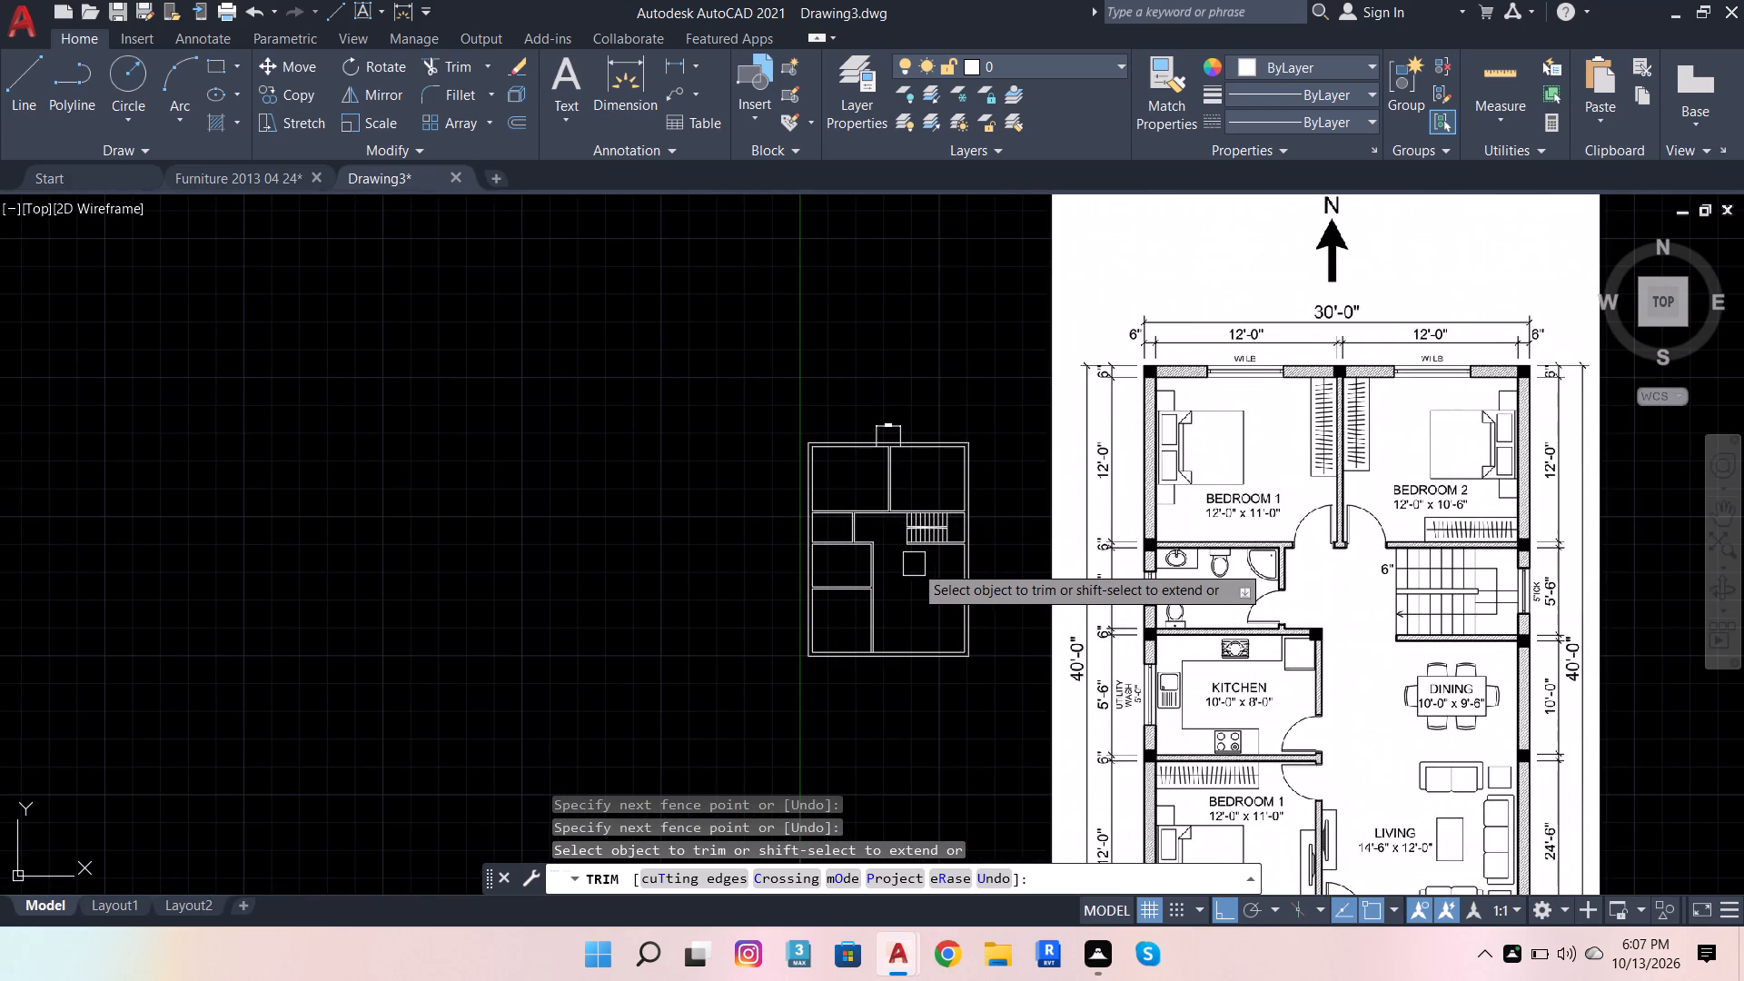
scroll(913, 562, up, 3)
scroll(827, 560, down, 2)
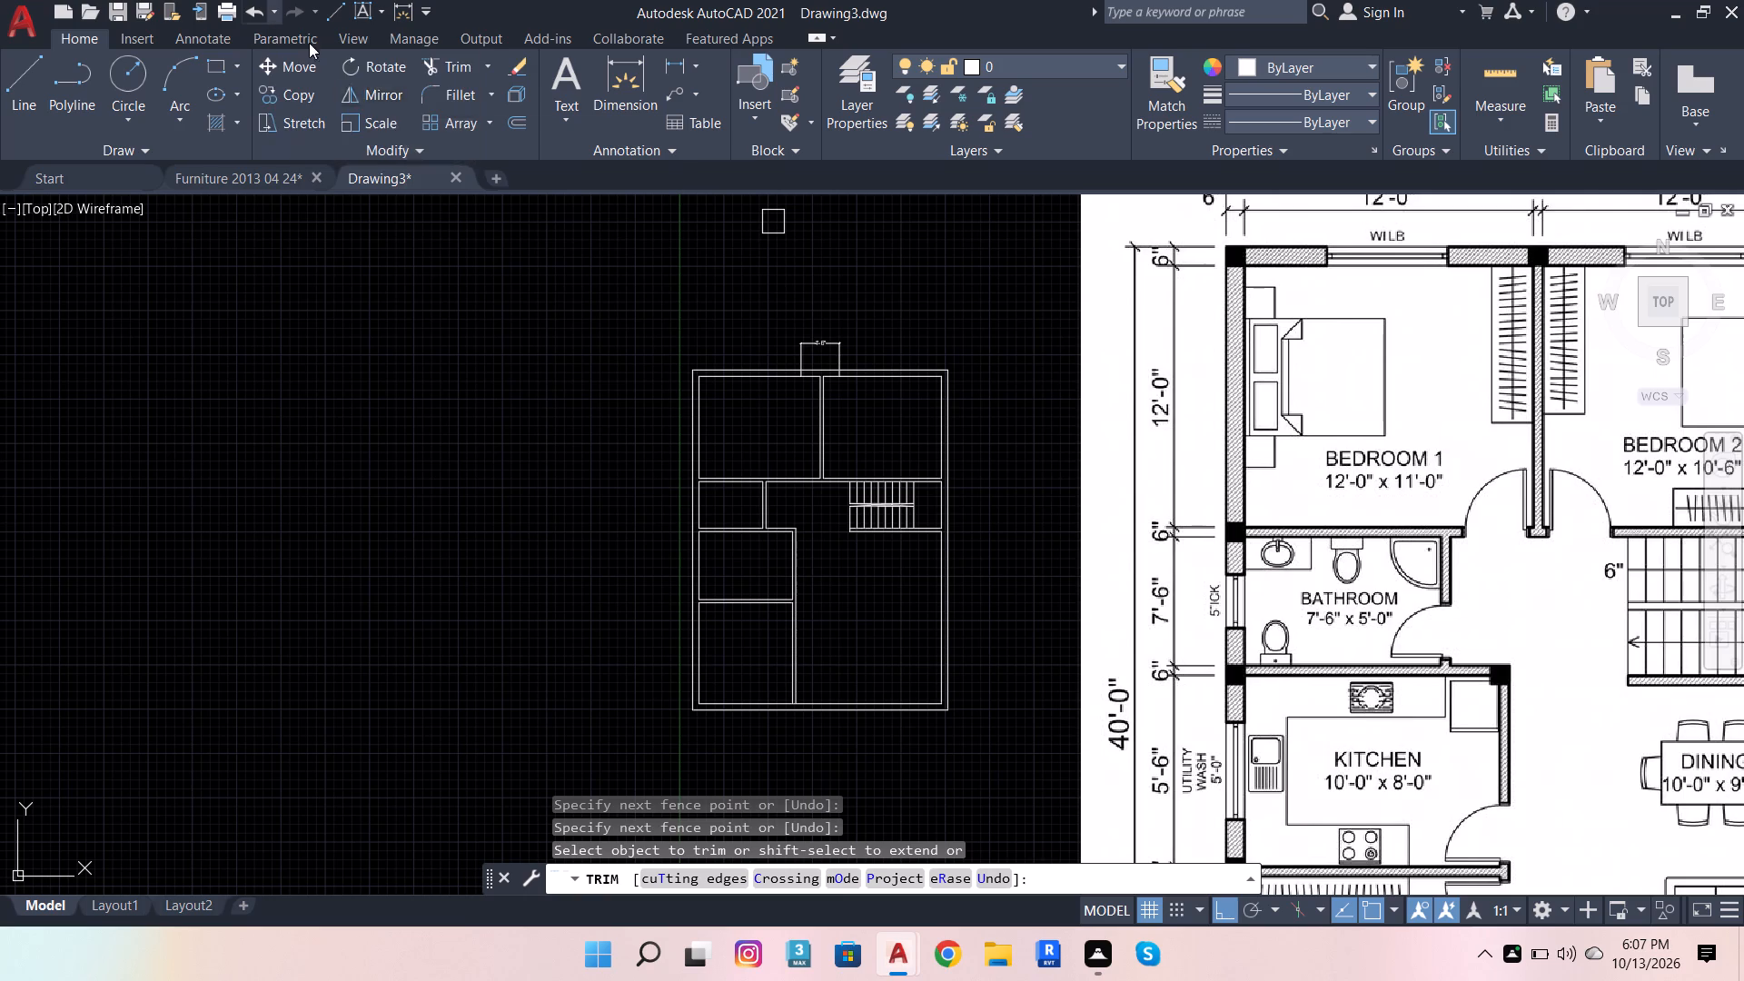
scroll(758, 395, down, 2)
scroll(761, 411, up, 1)
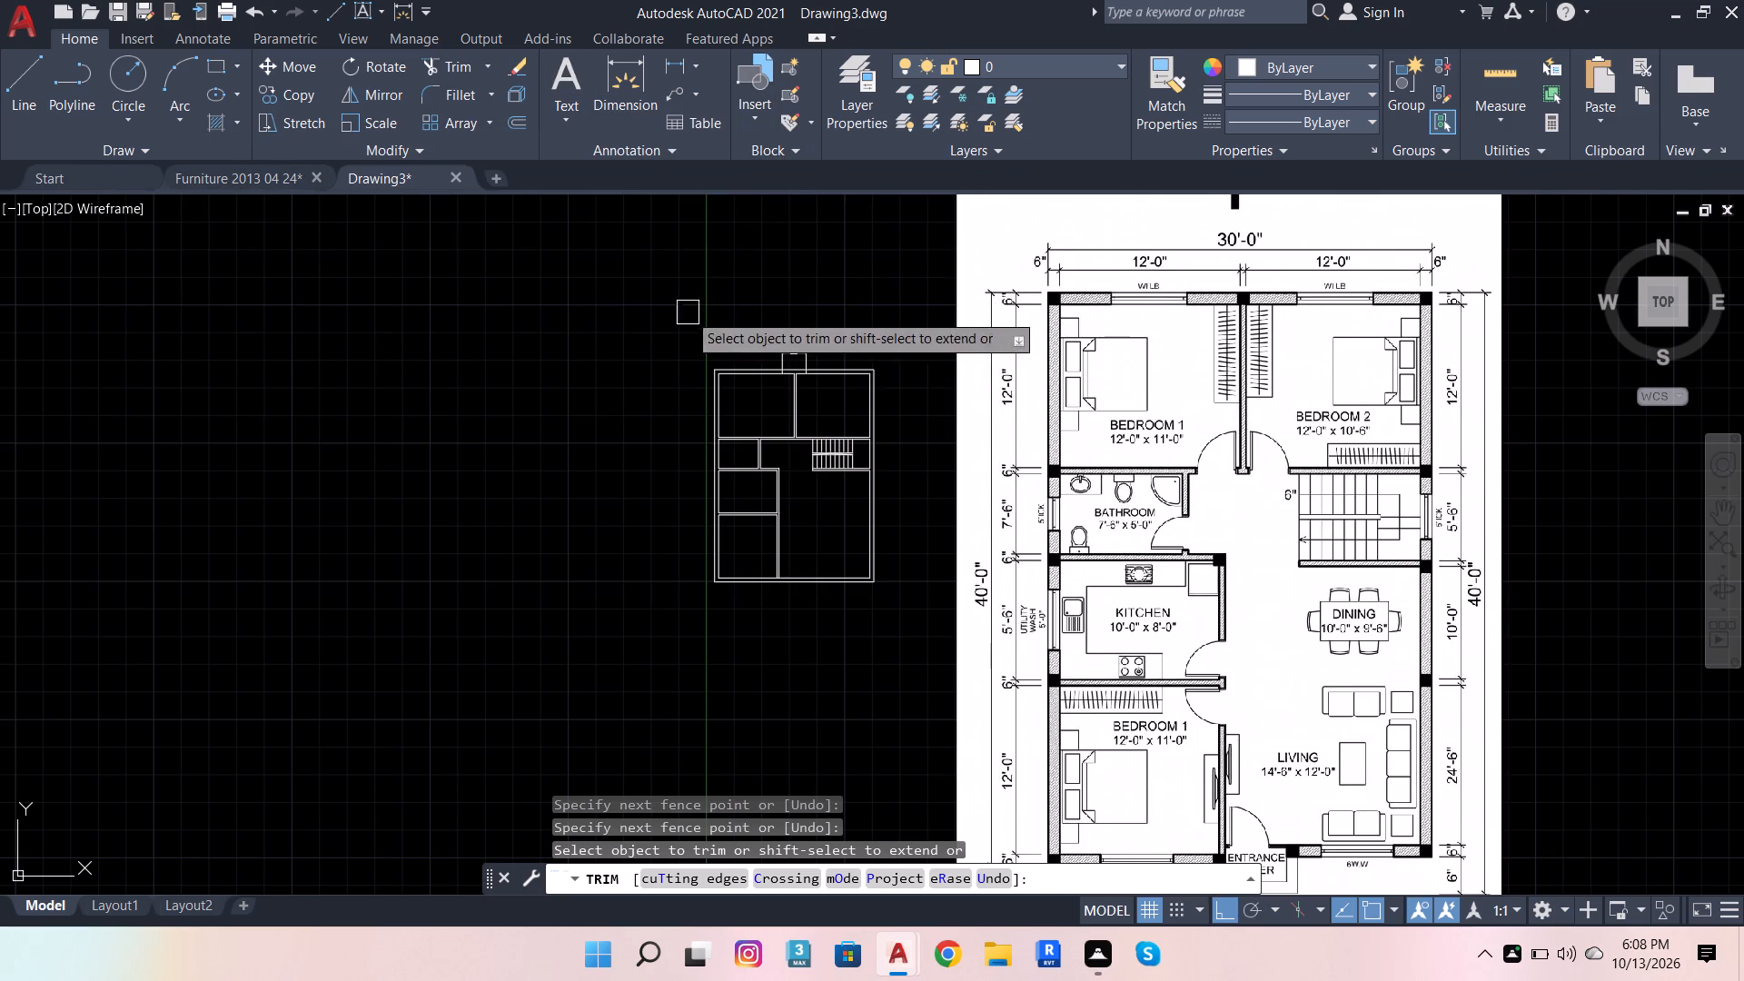
scroll(867, 374, up, 1)
click(768, 340)
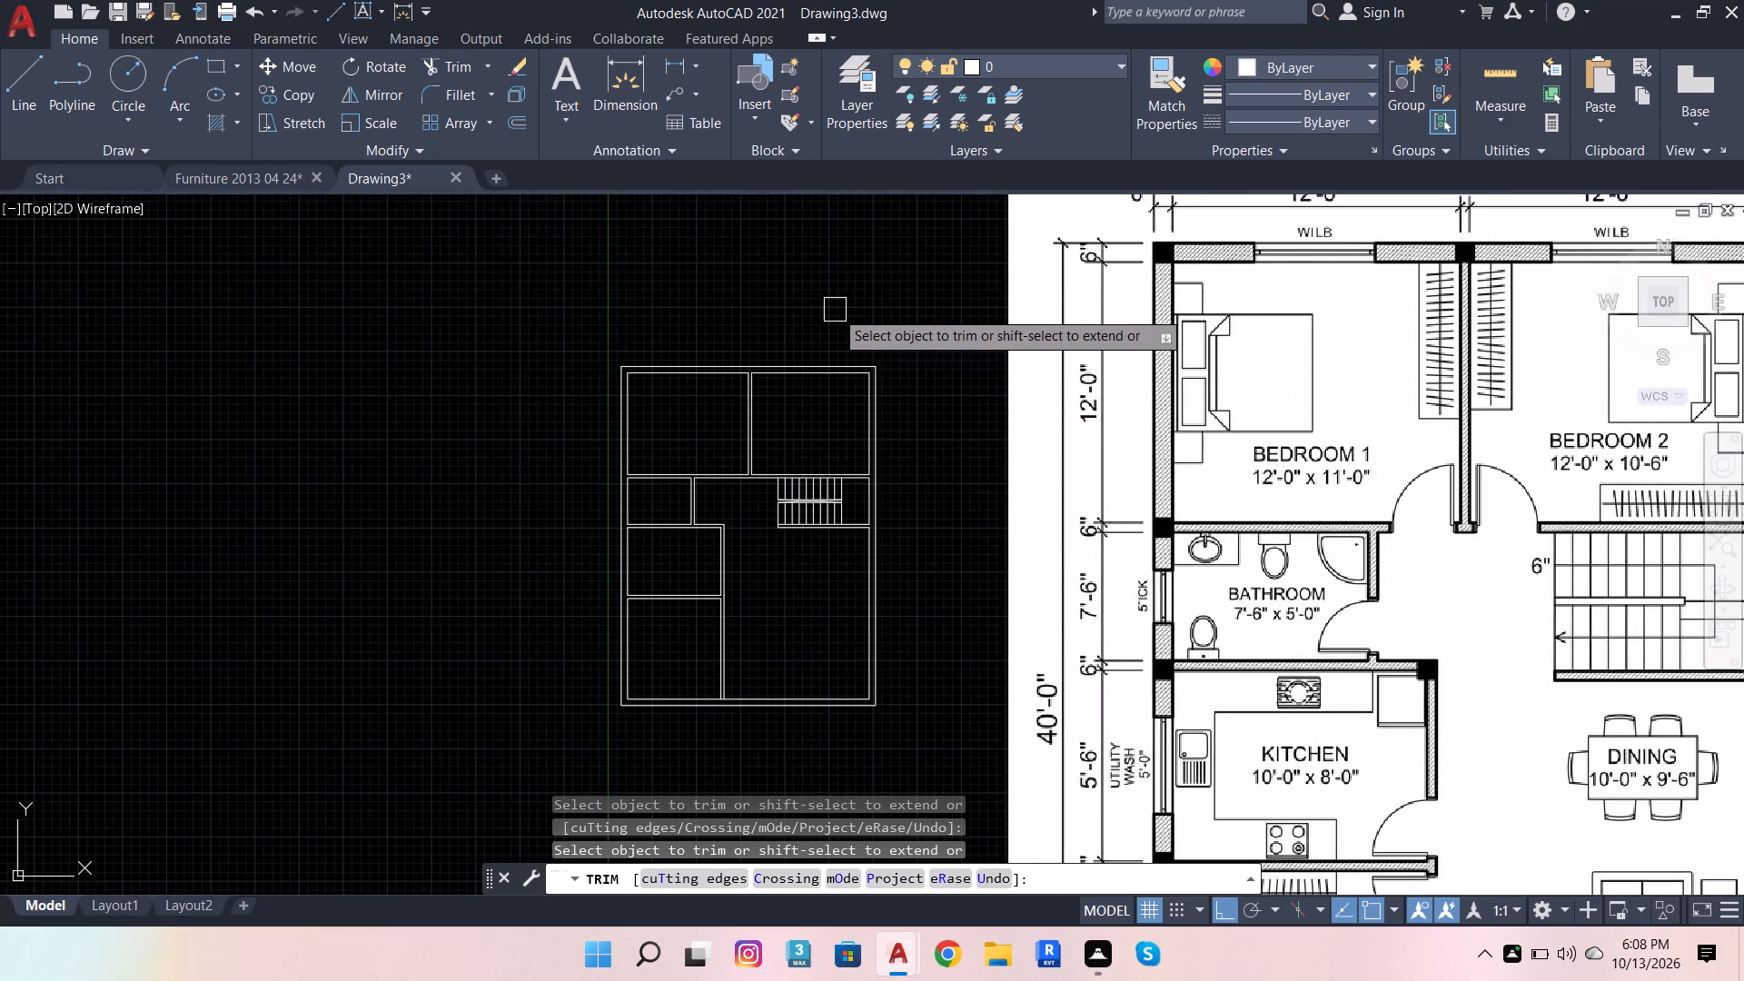
Examine the reference plan's rooms, walls and dimensions against the drafted plan.
scroll(744, 541, down, 2)
scroll(827, 439, up, 3)
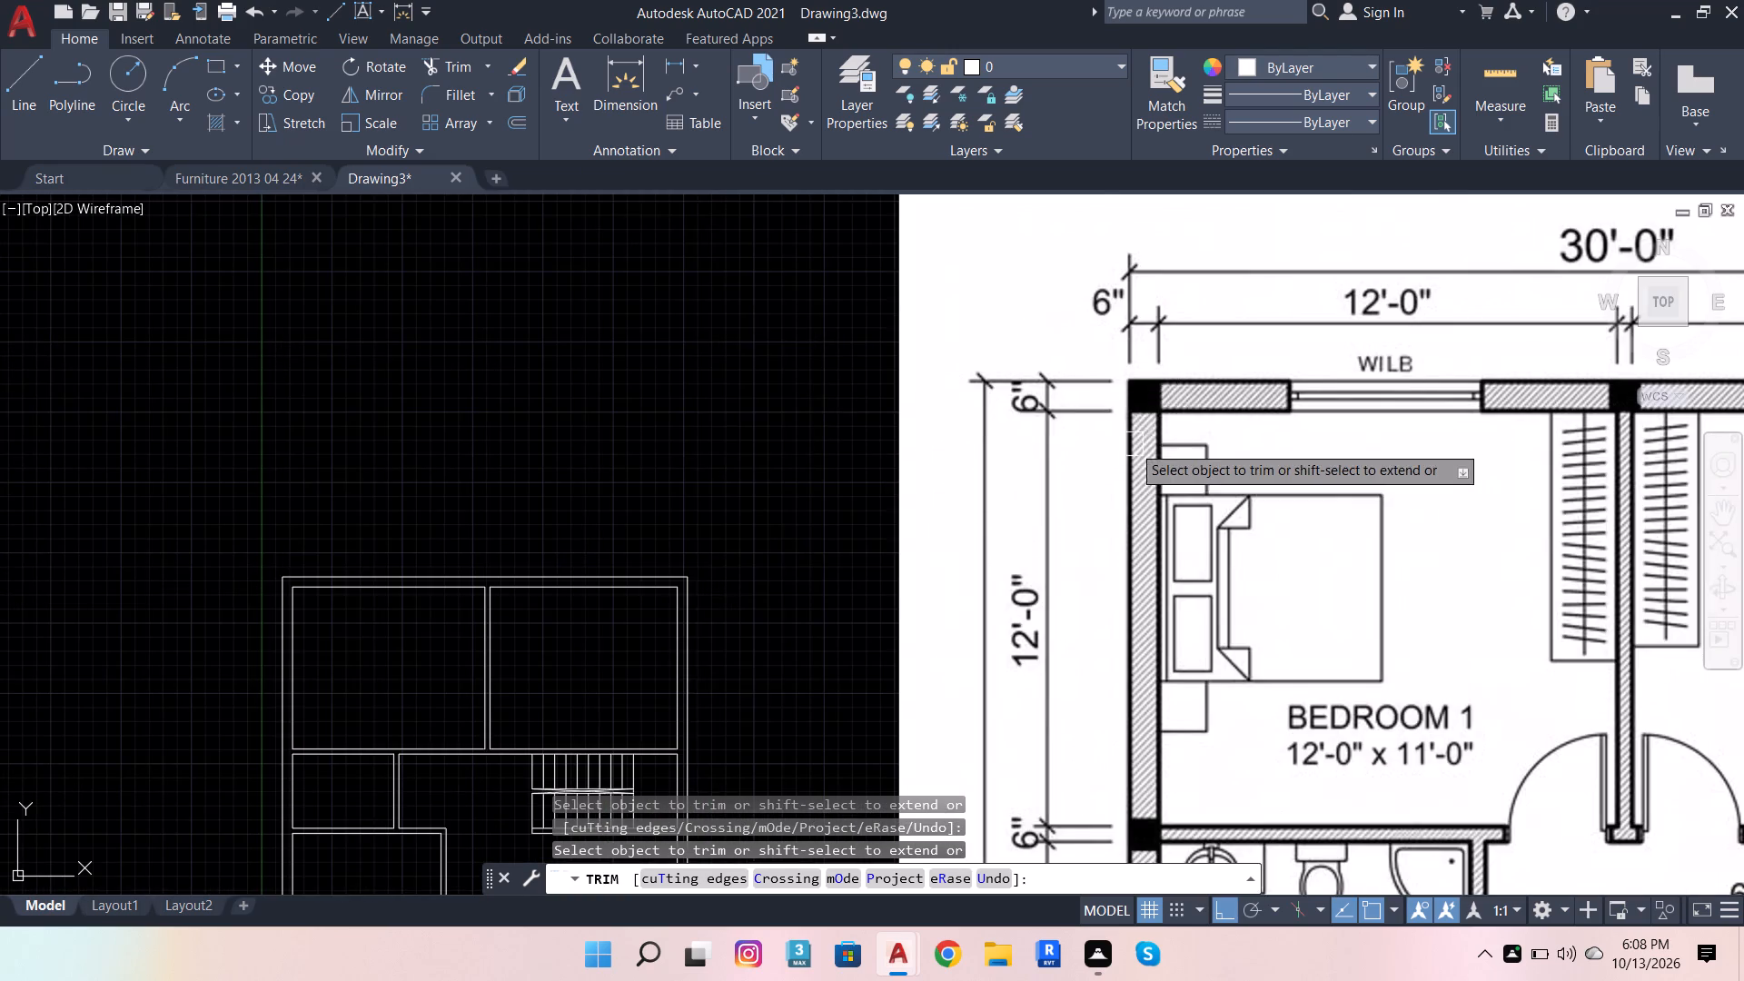
scroll(1123, 446, down, 2)
scroll(1070, 269, down, 1)
scroll(1065, 493, up, 1)
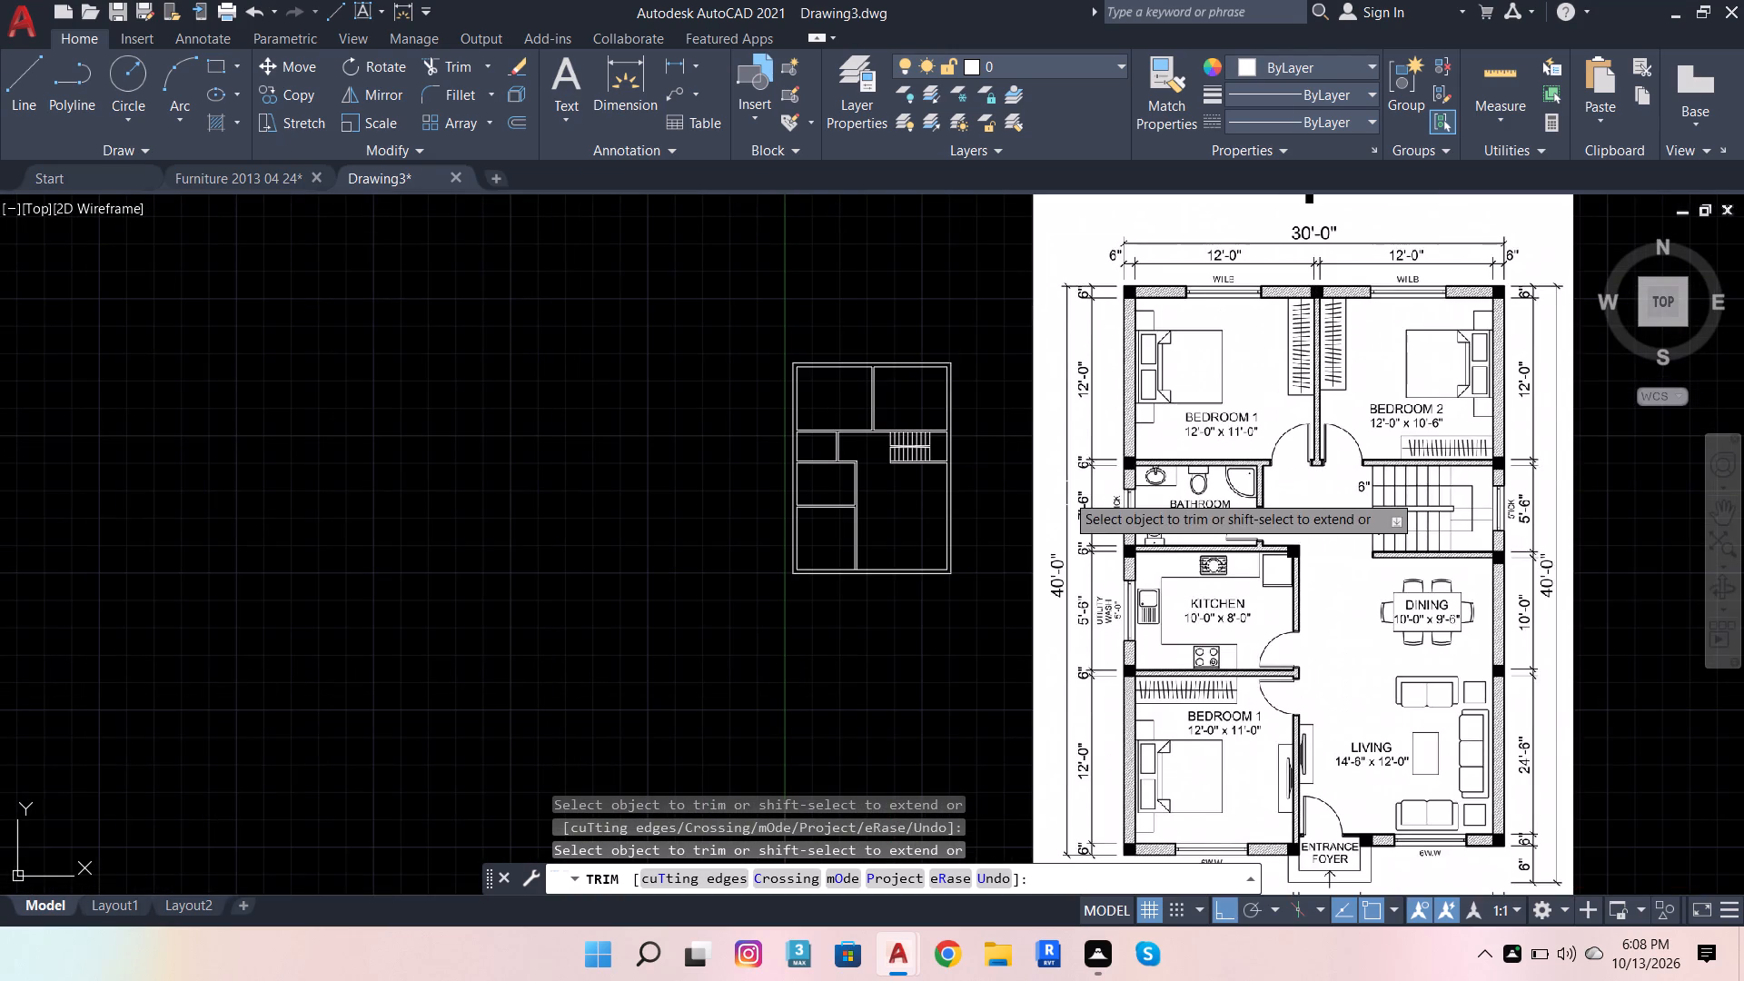
scroll(1160, 534, up, 1)
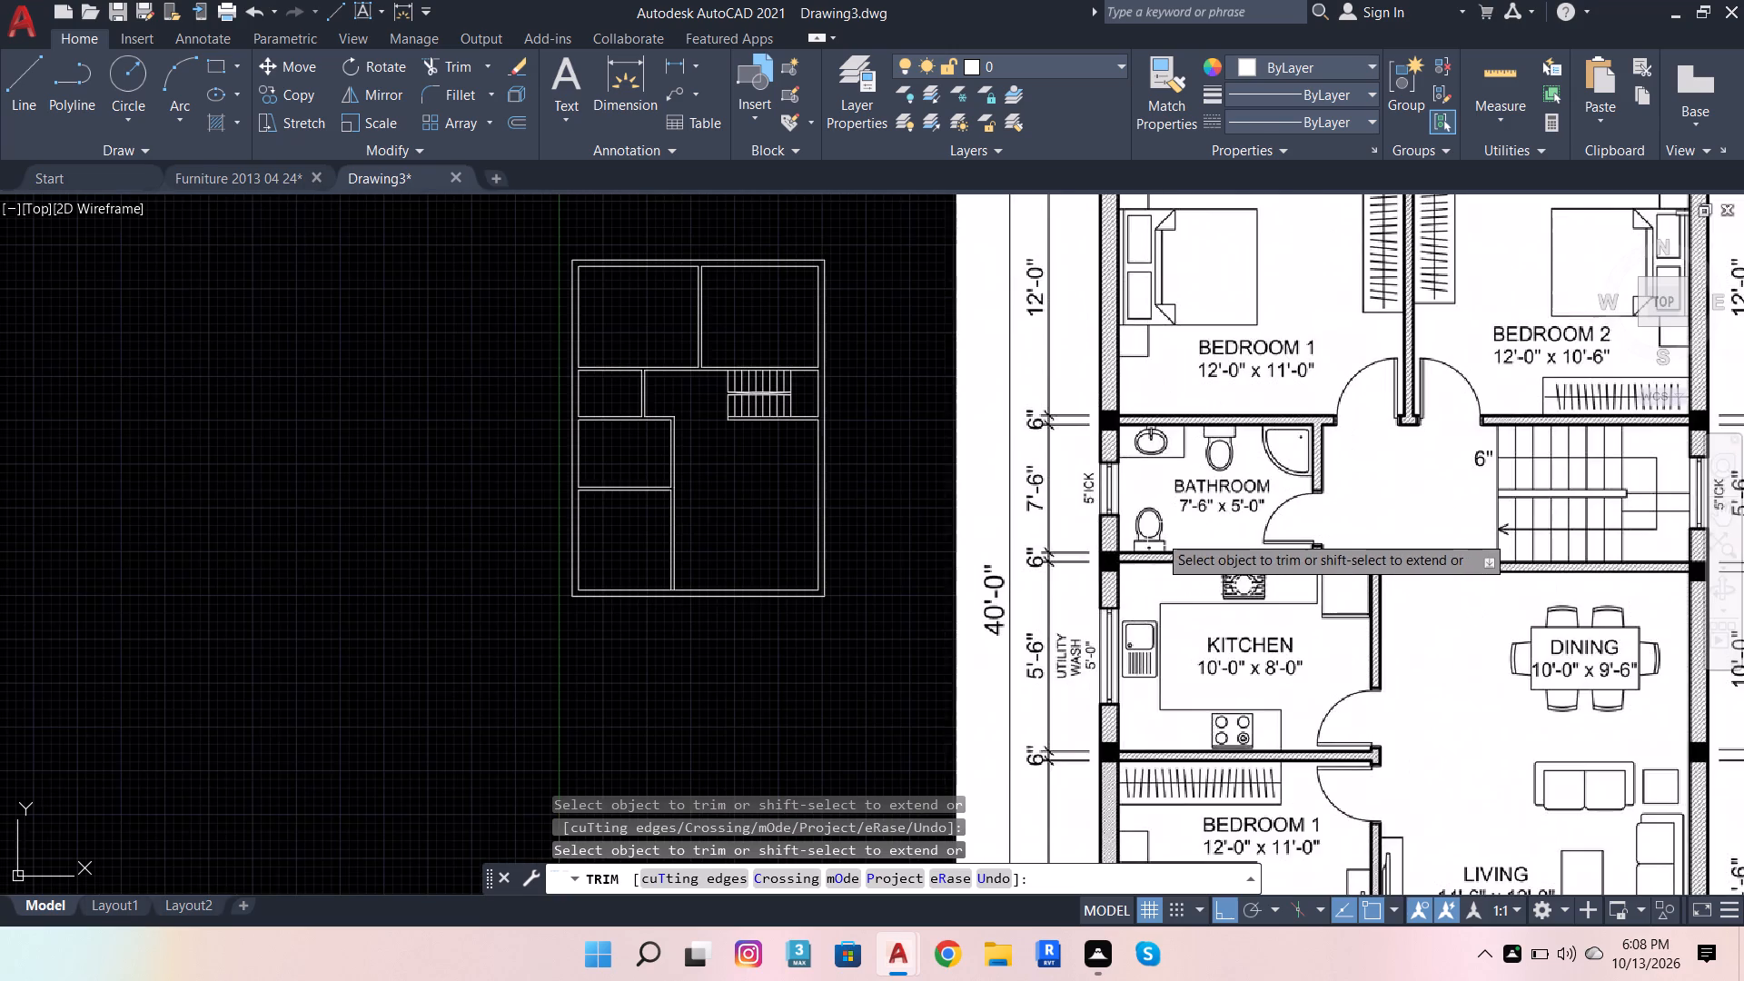
scroll(1128, 503, down, 1)
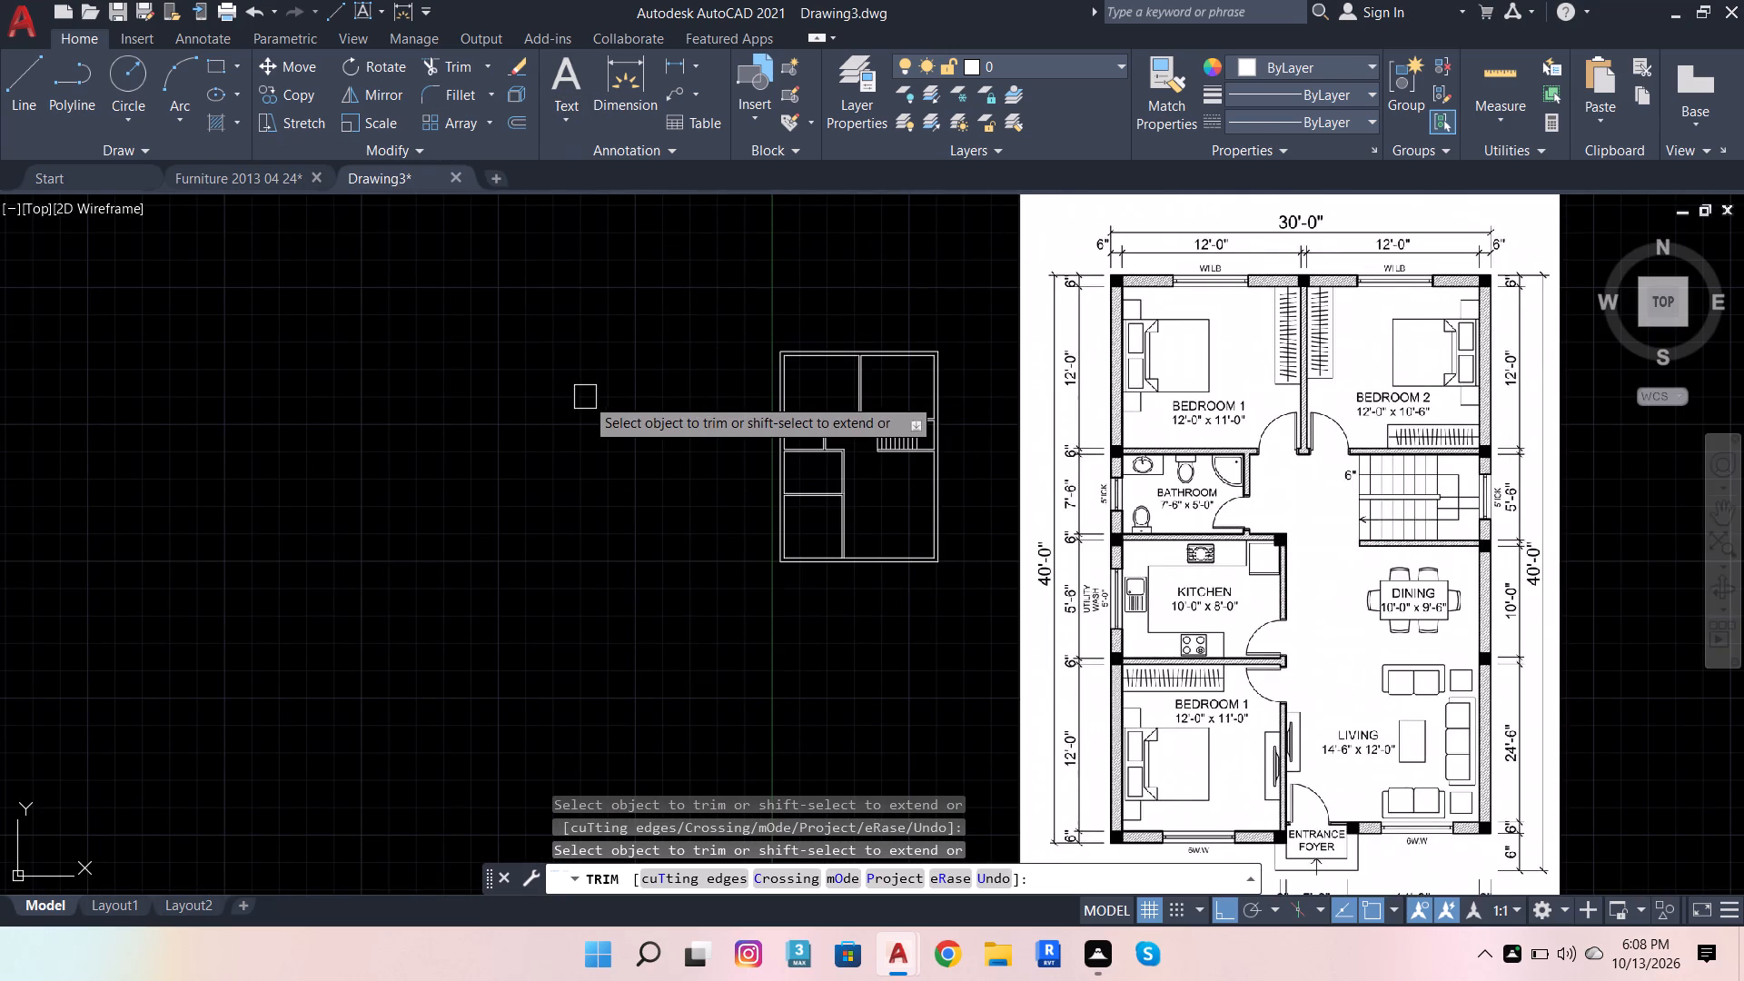
key(Escape)
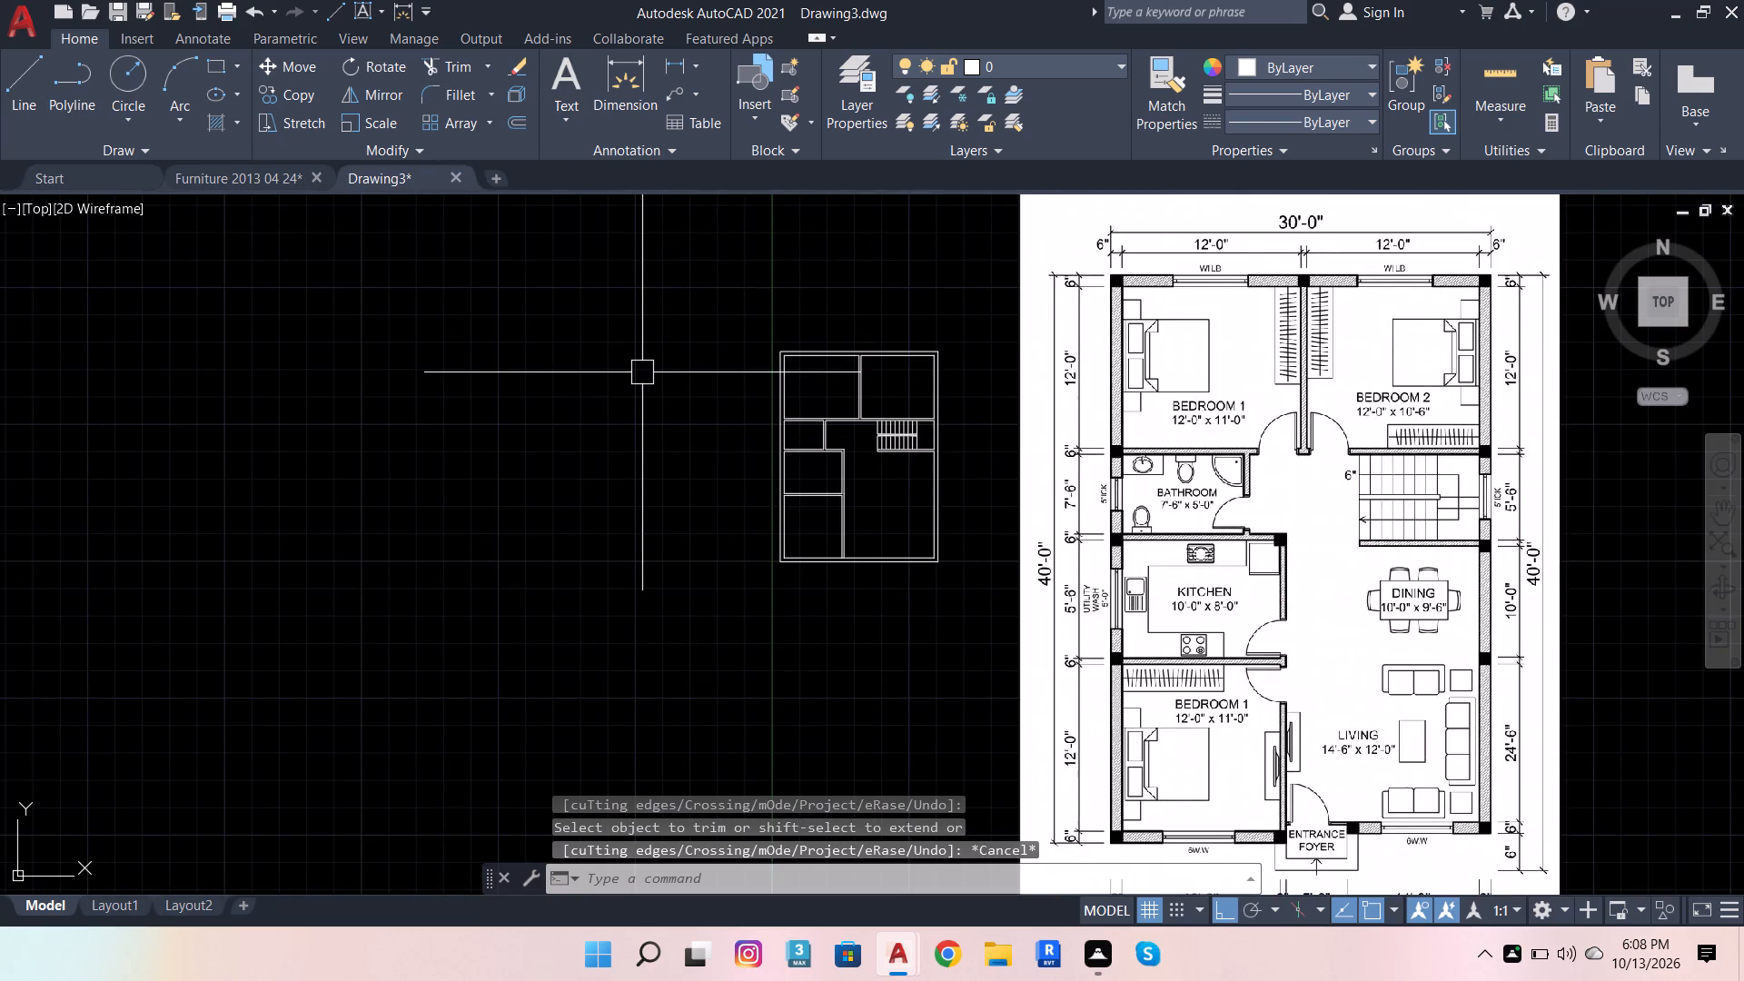
key(Escape)
key(Escape)
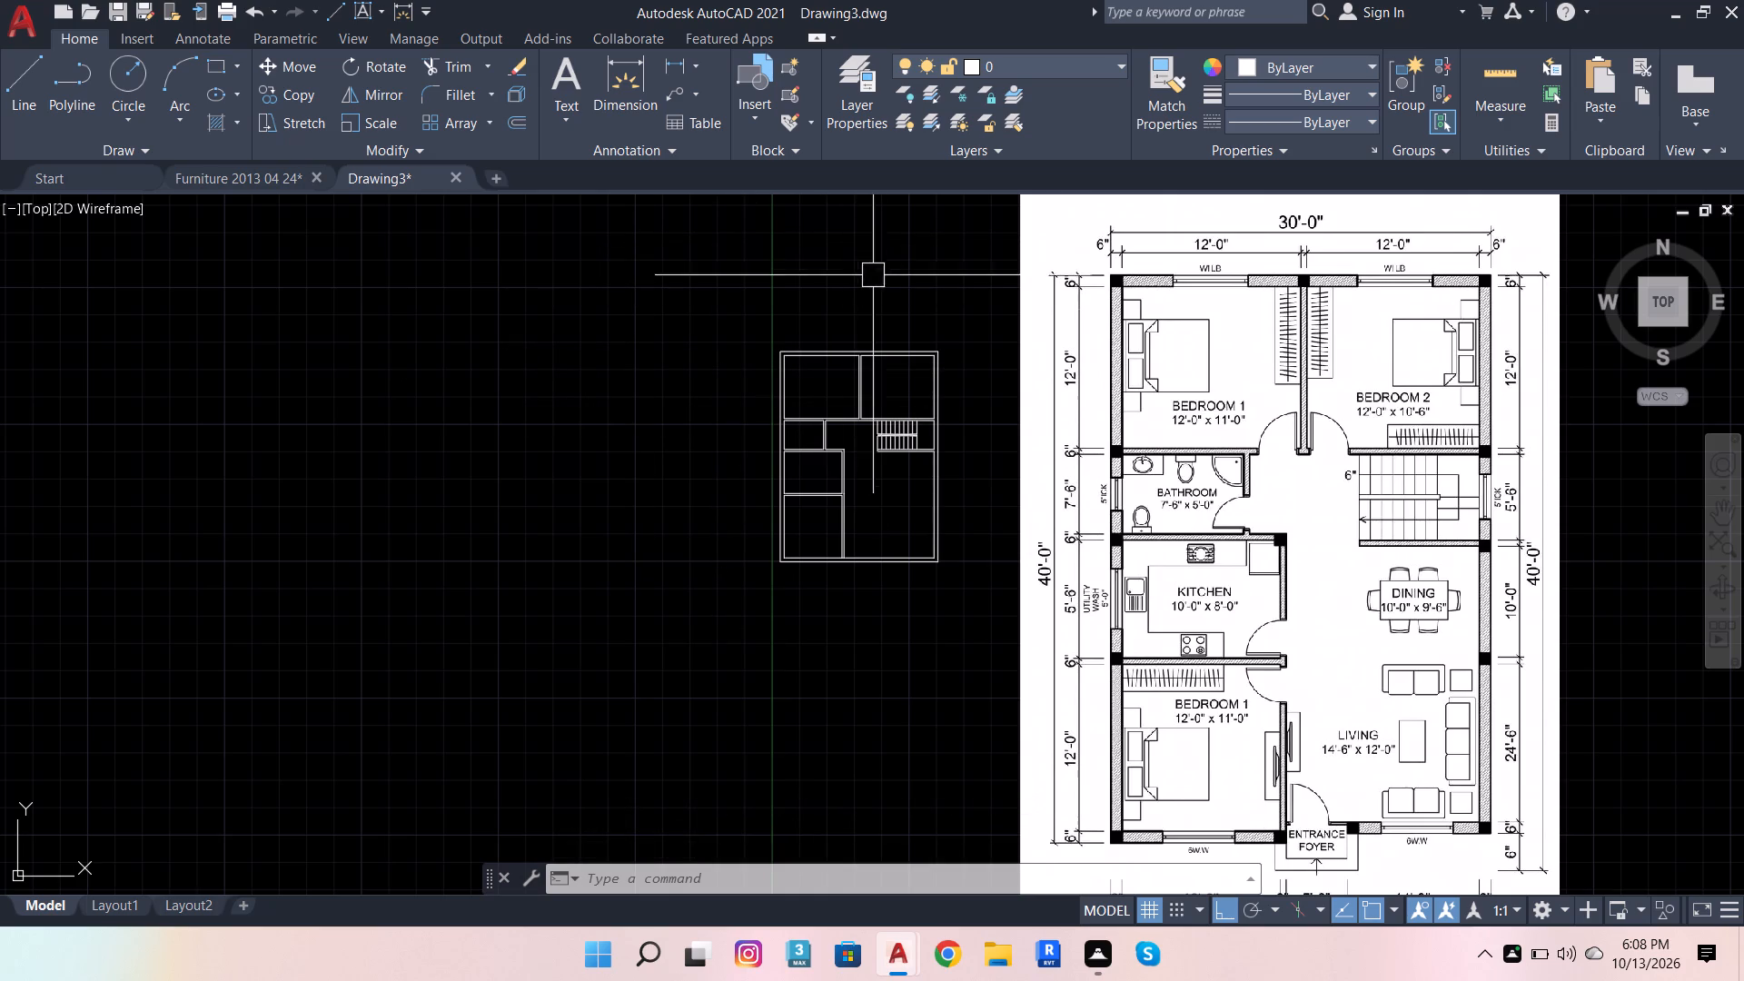
Dimension the inner widths of both top bedrooms above the top wall, lining up the two dimension lines.
scroll(883, 339, up, 2)
click(642, 64)
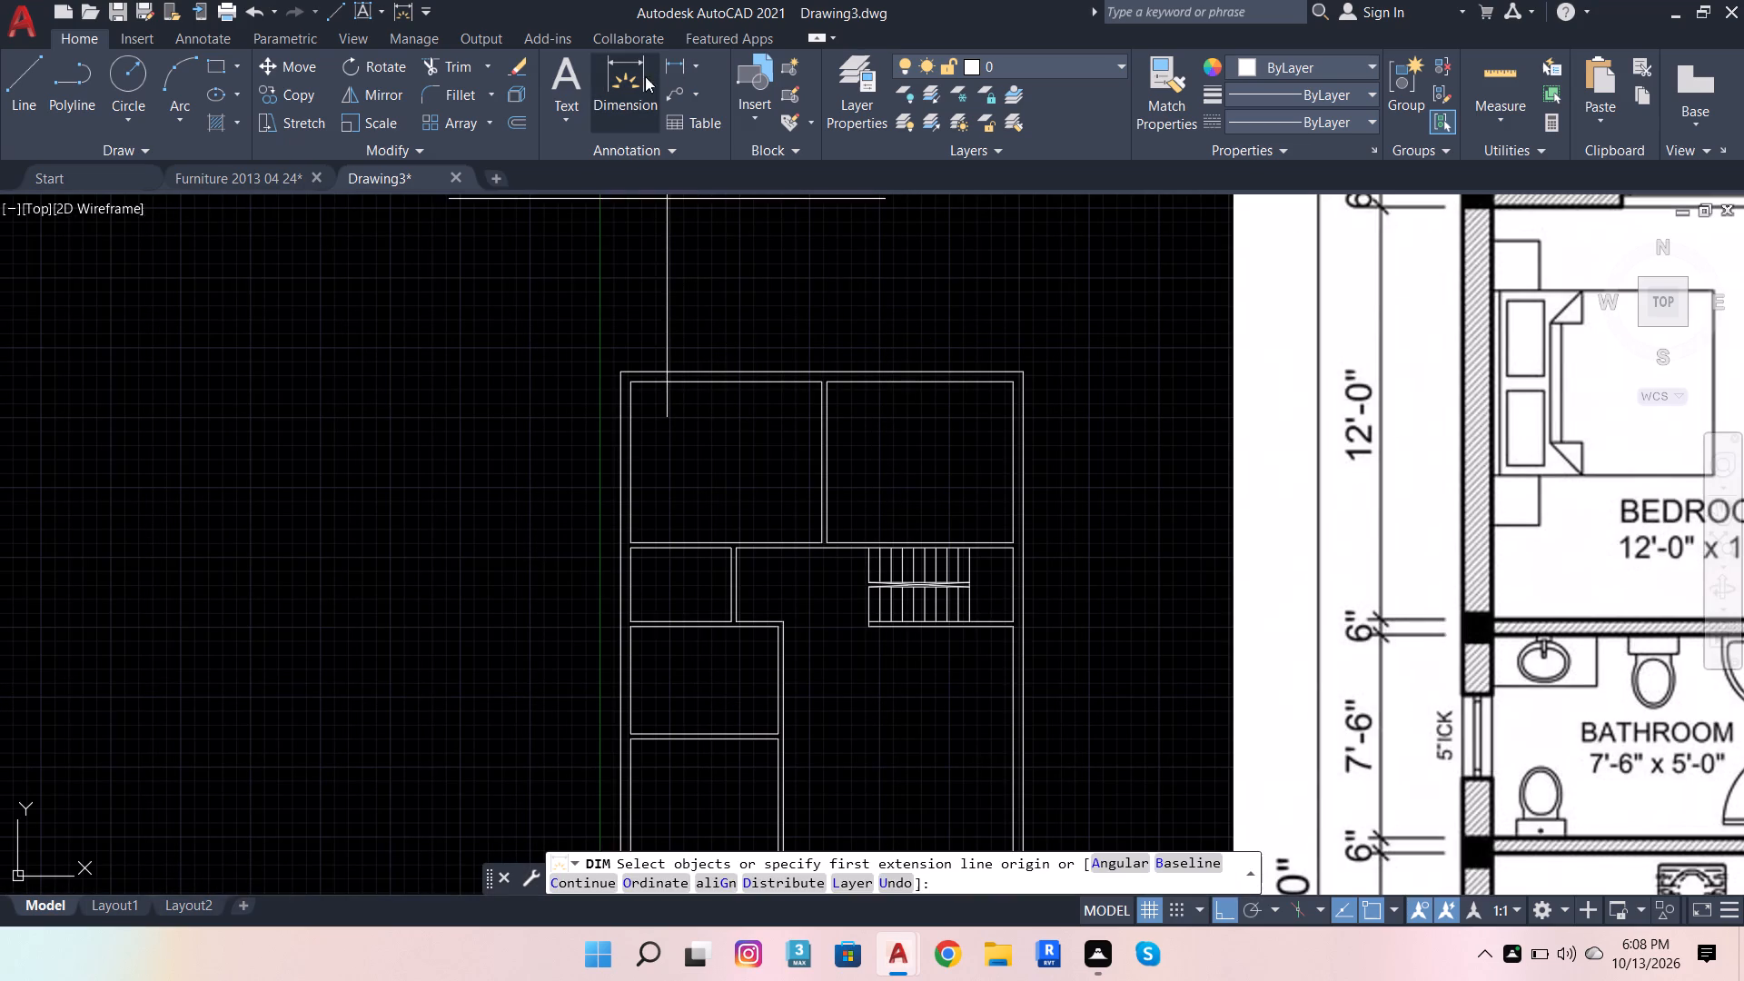
click(728, 393)
click(733, 331)
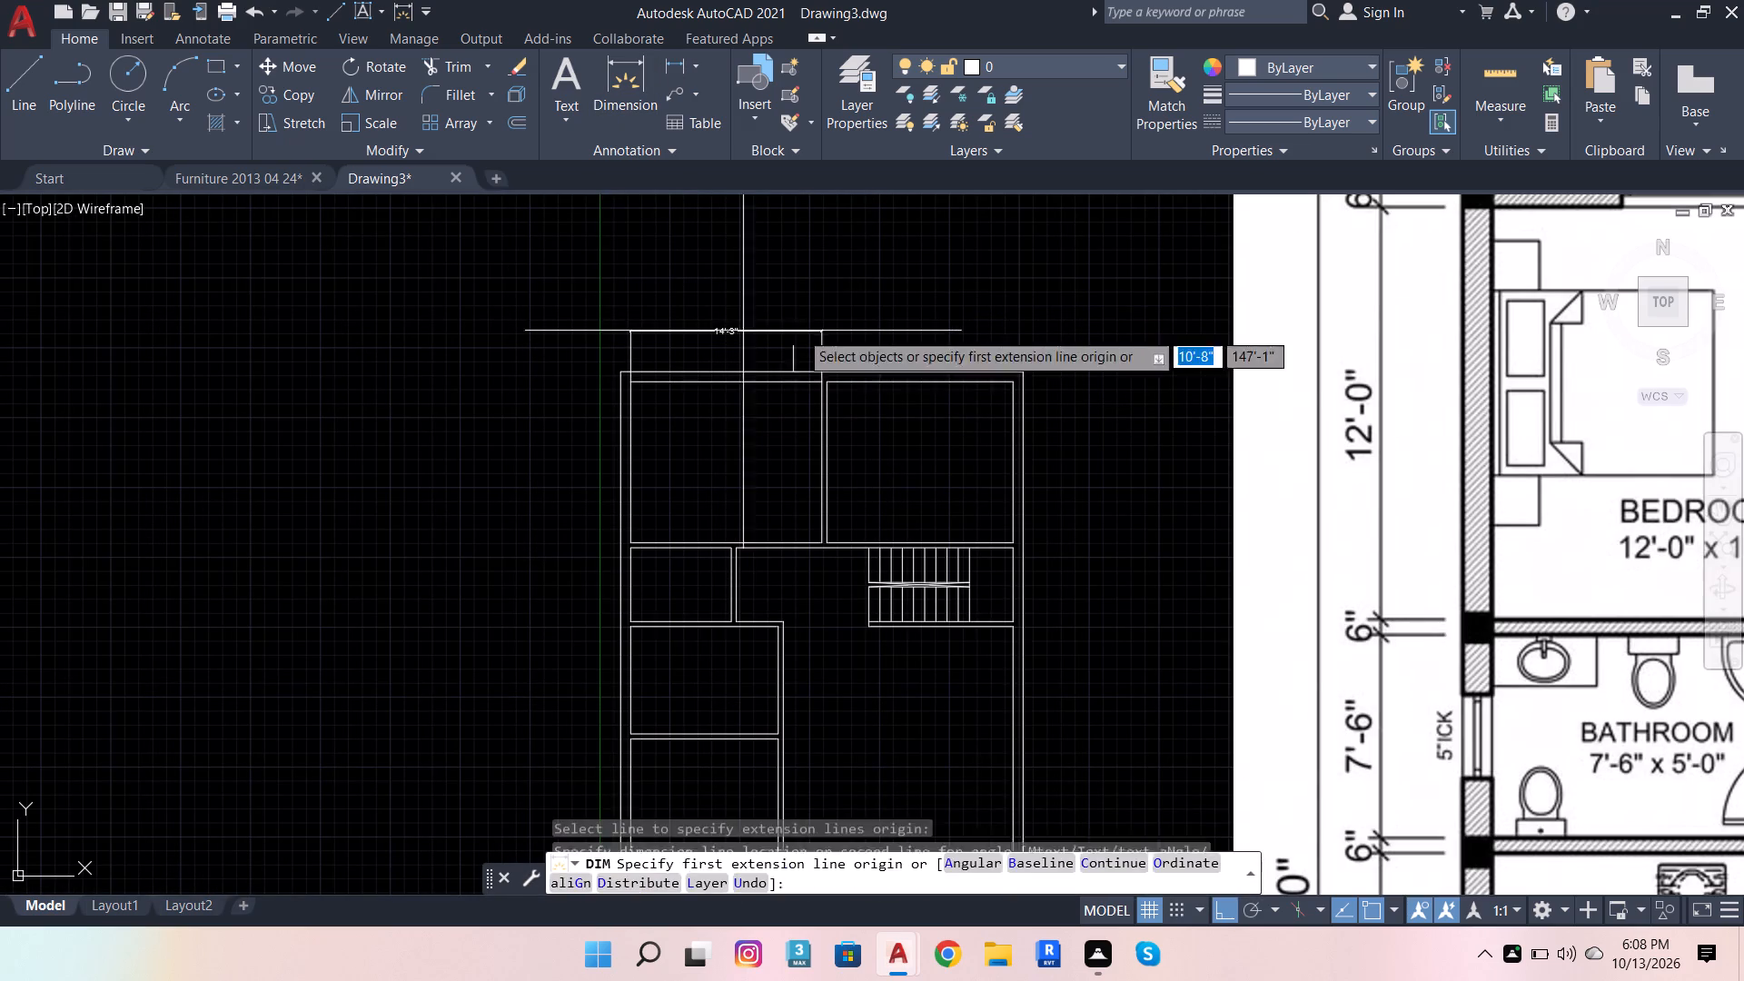
click(893, 386)
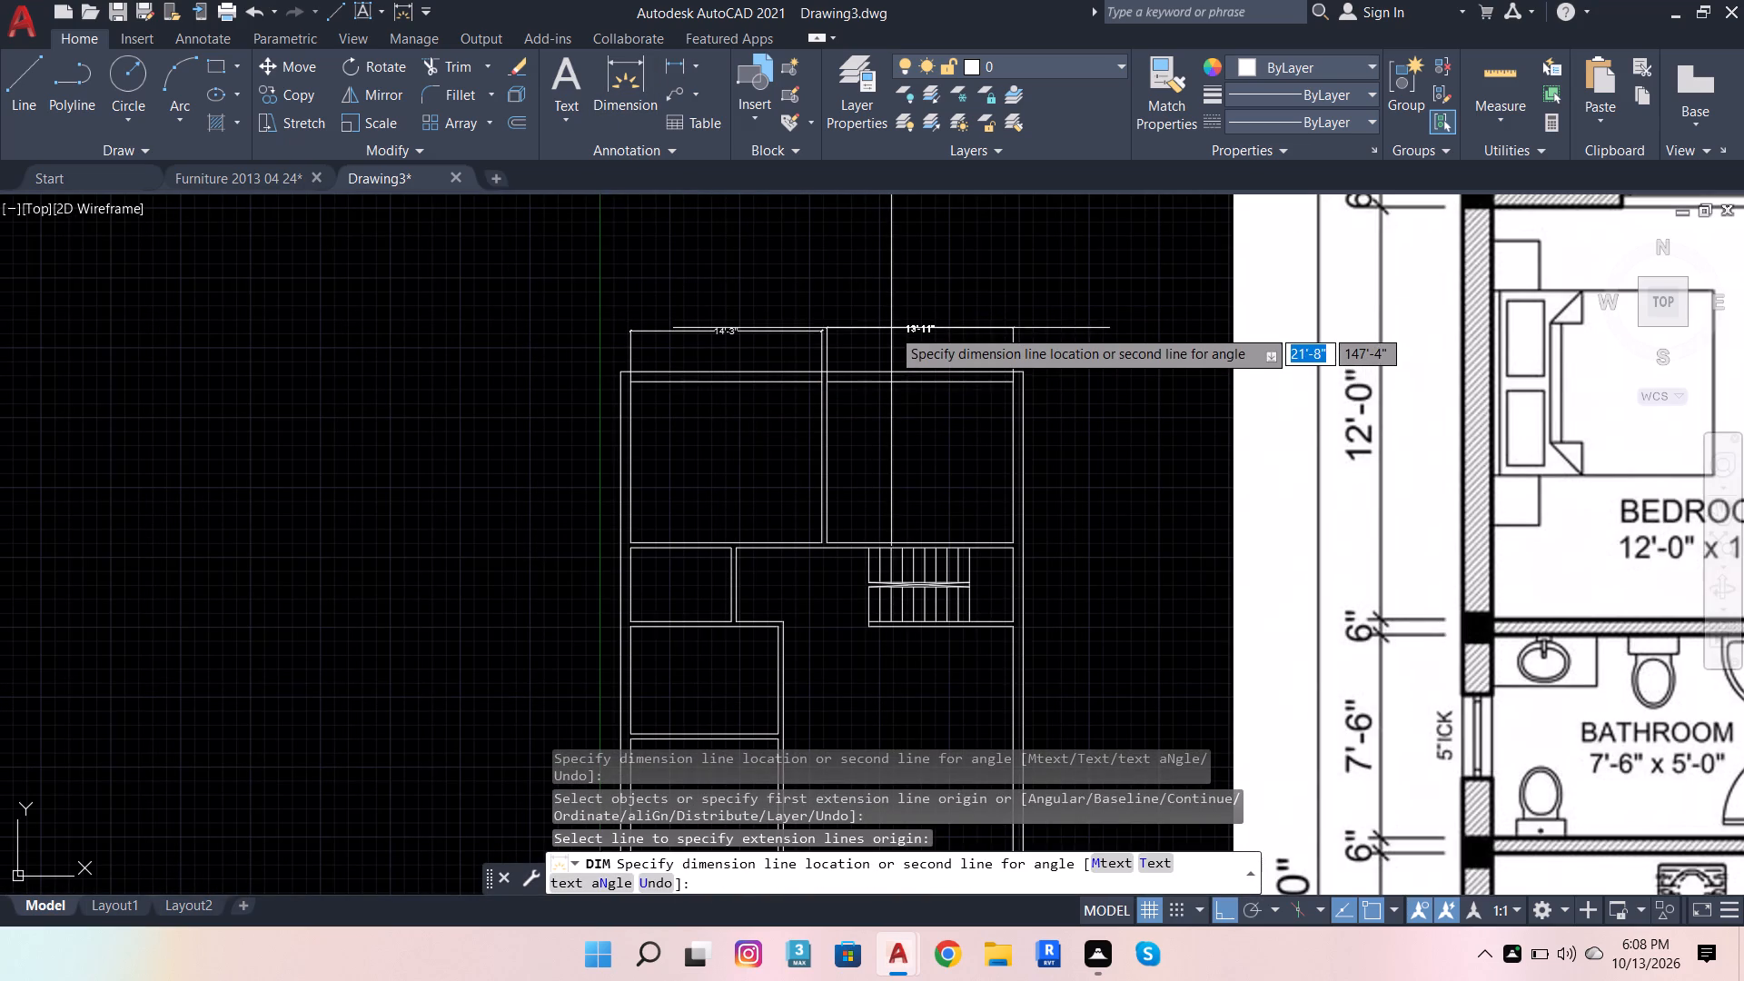
scroll(891, 328, up, 2)
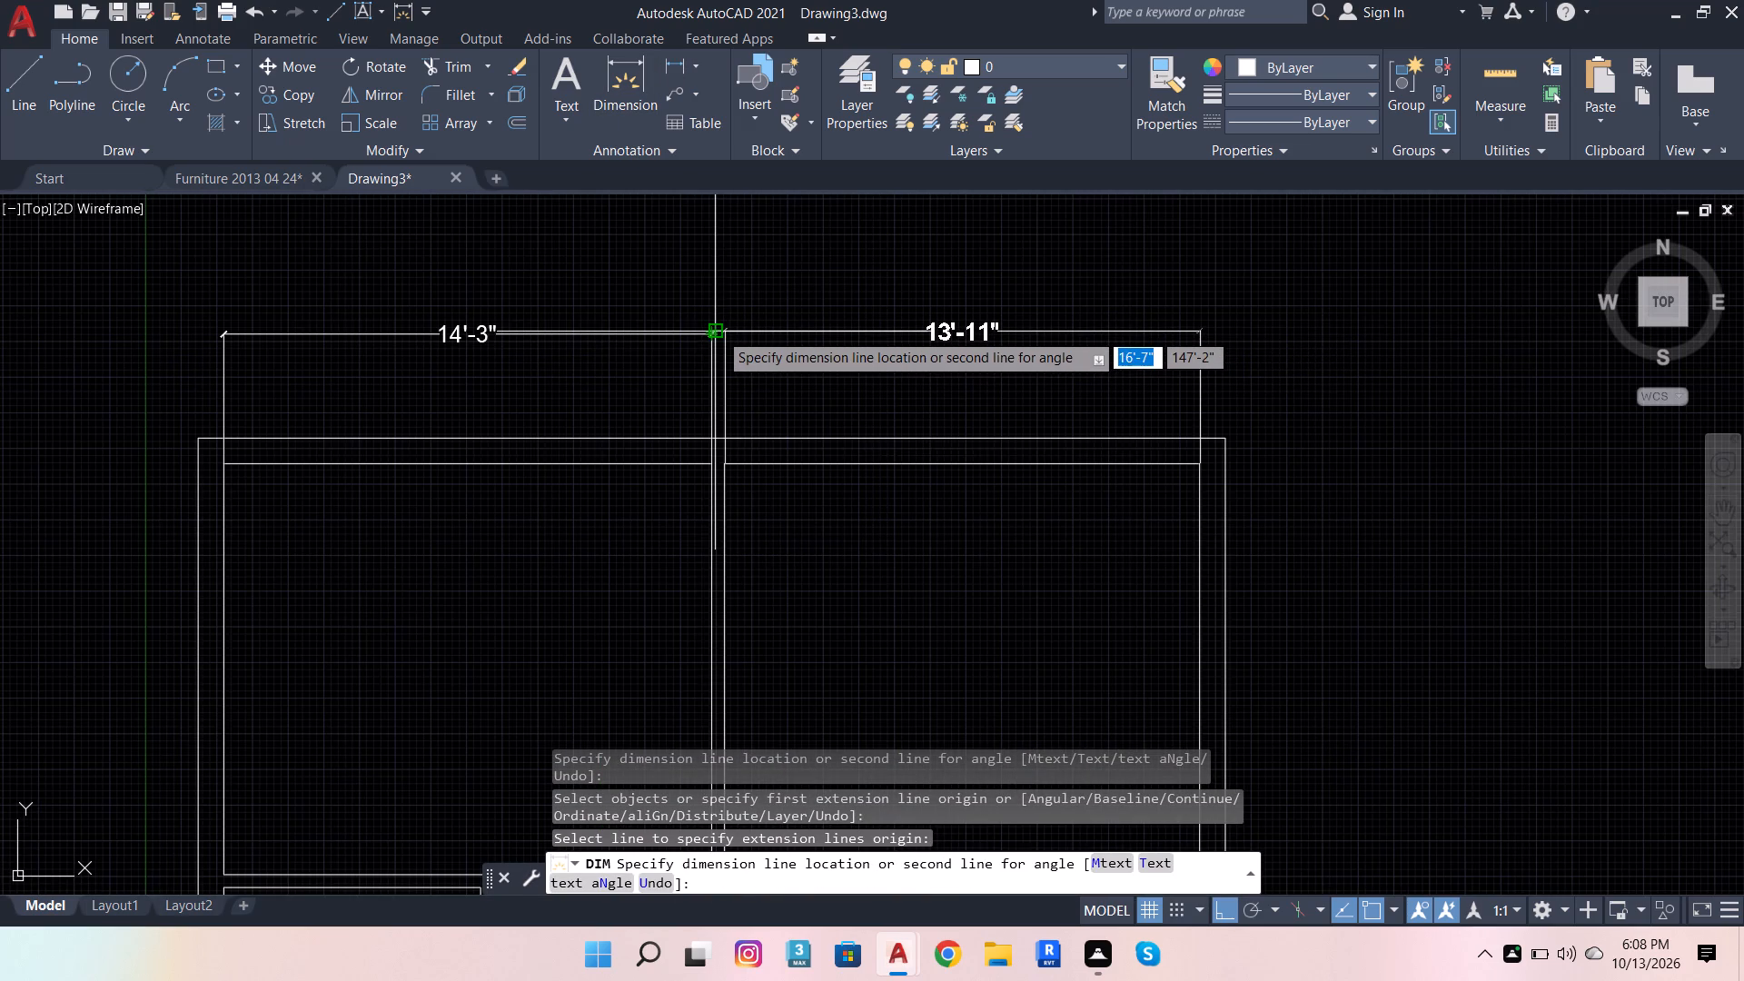
click(718, 332)
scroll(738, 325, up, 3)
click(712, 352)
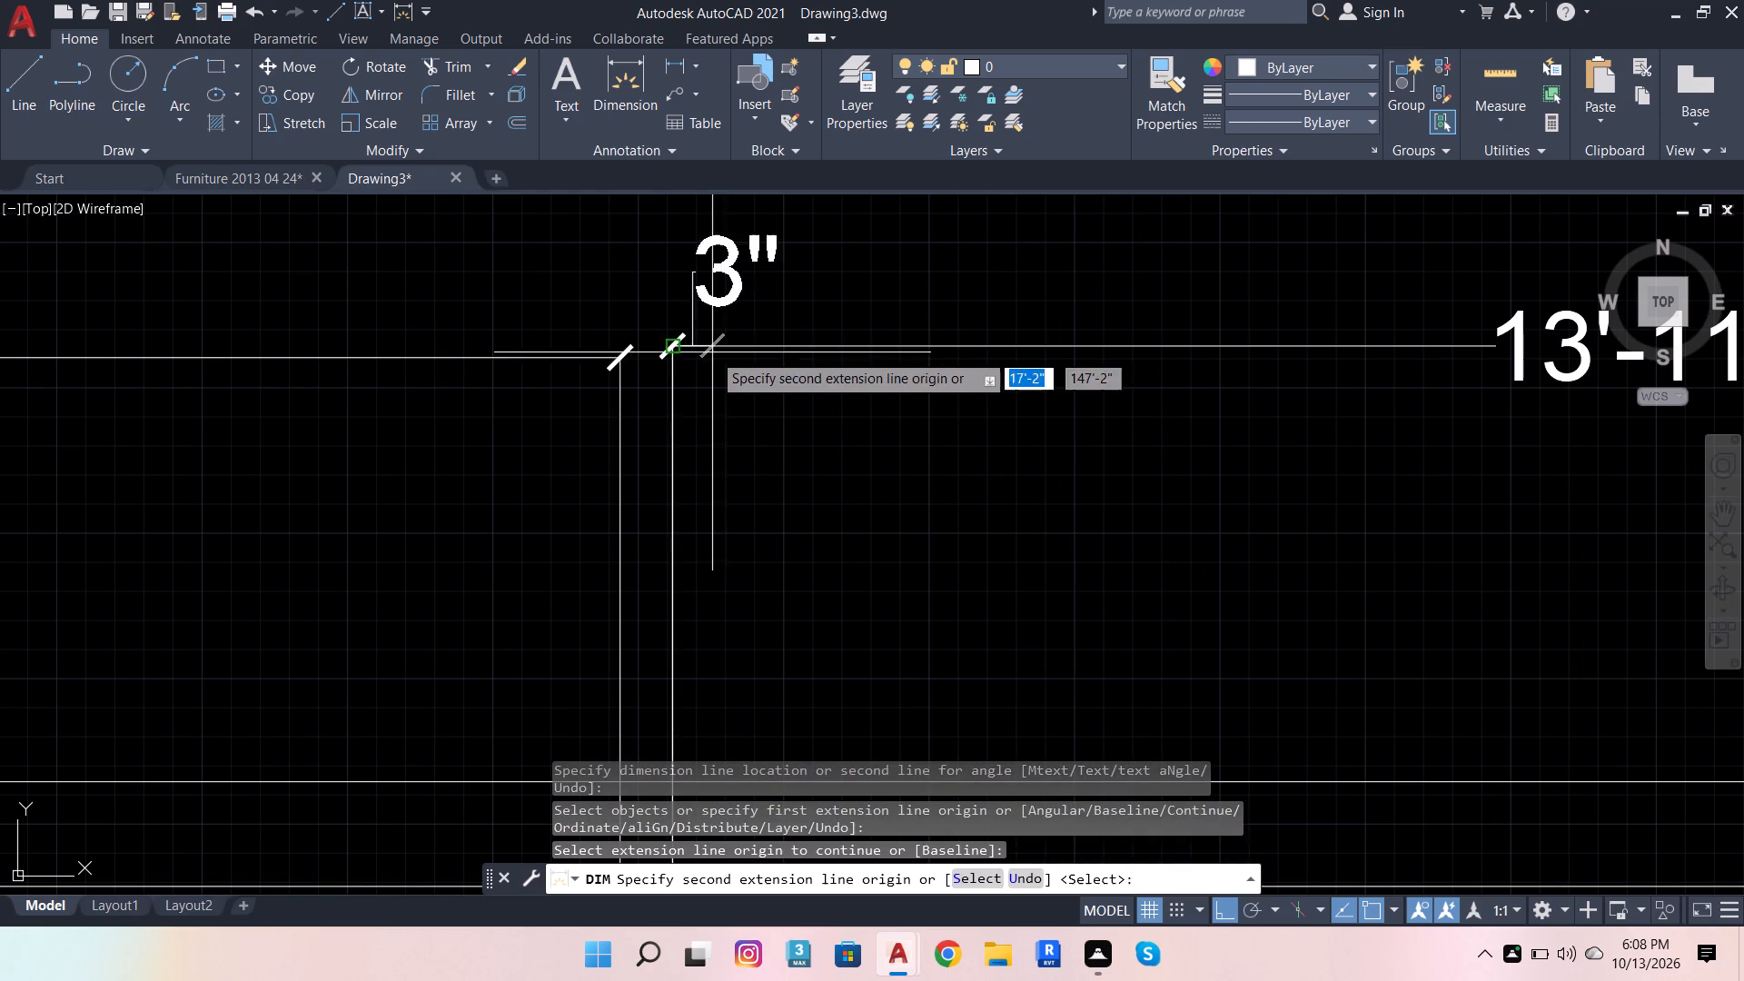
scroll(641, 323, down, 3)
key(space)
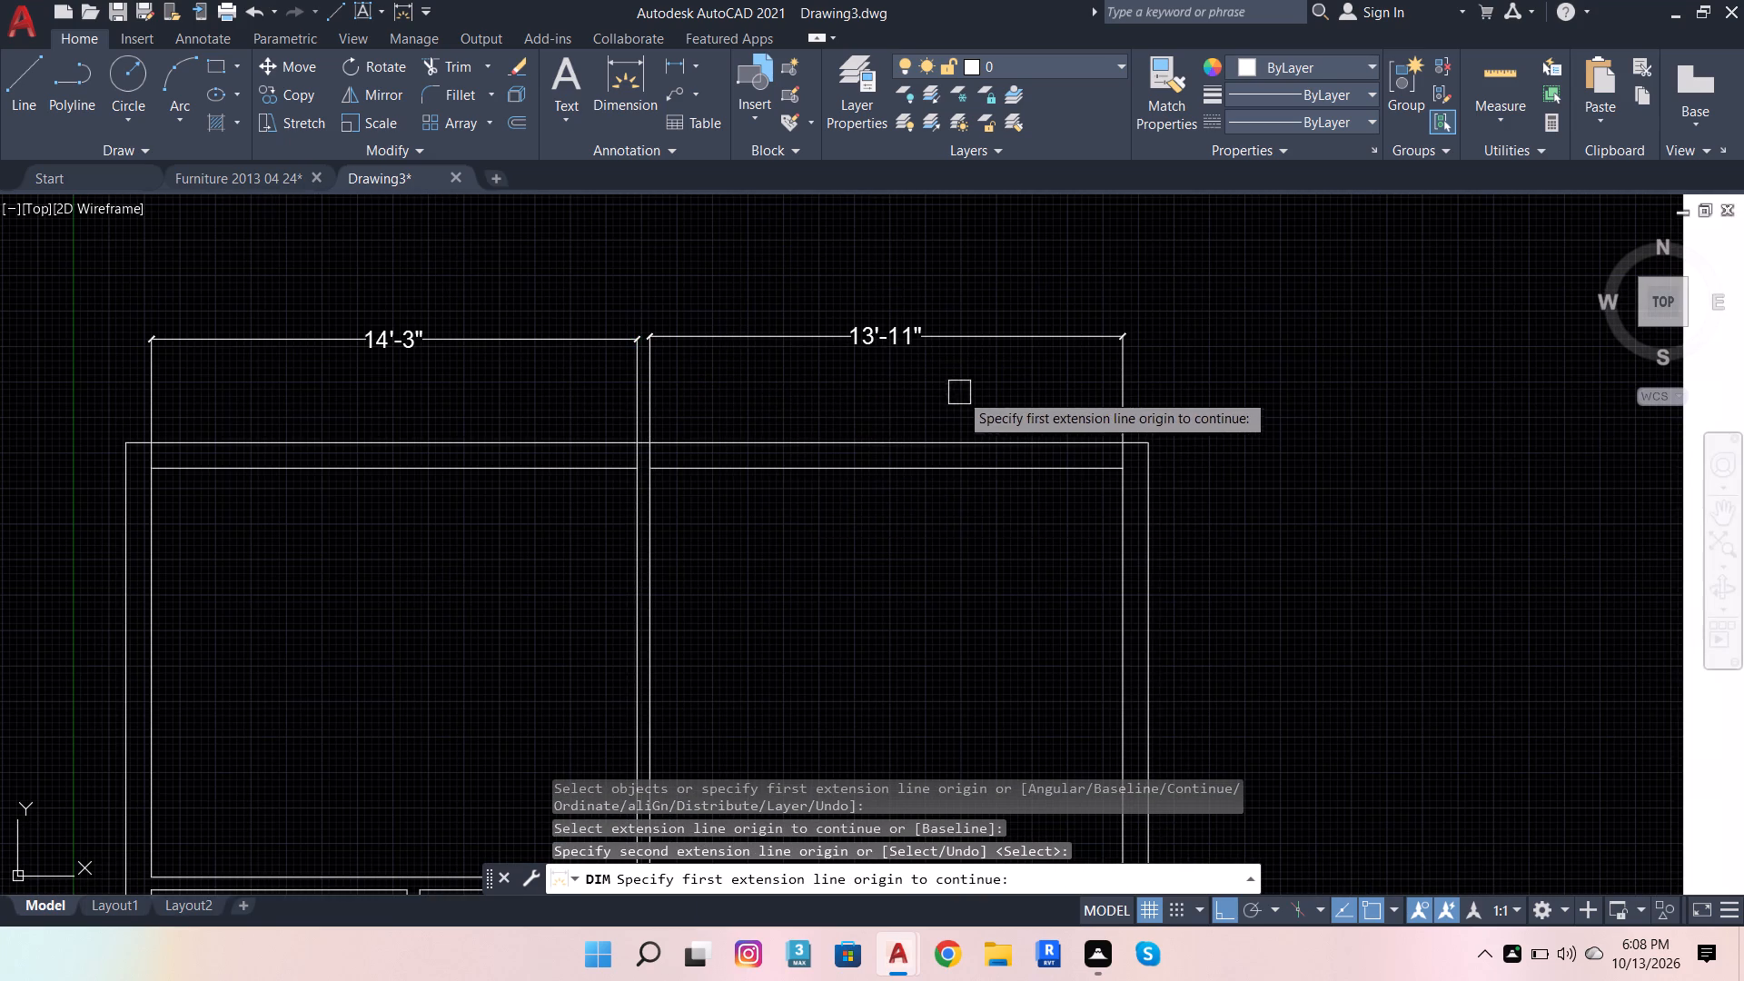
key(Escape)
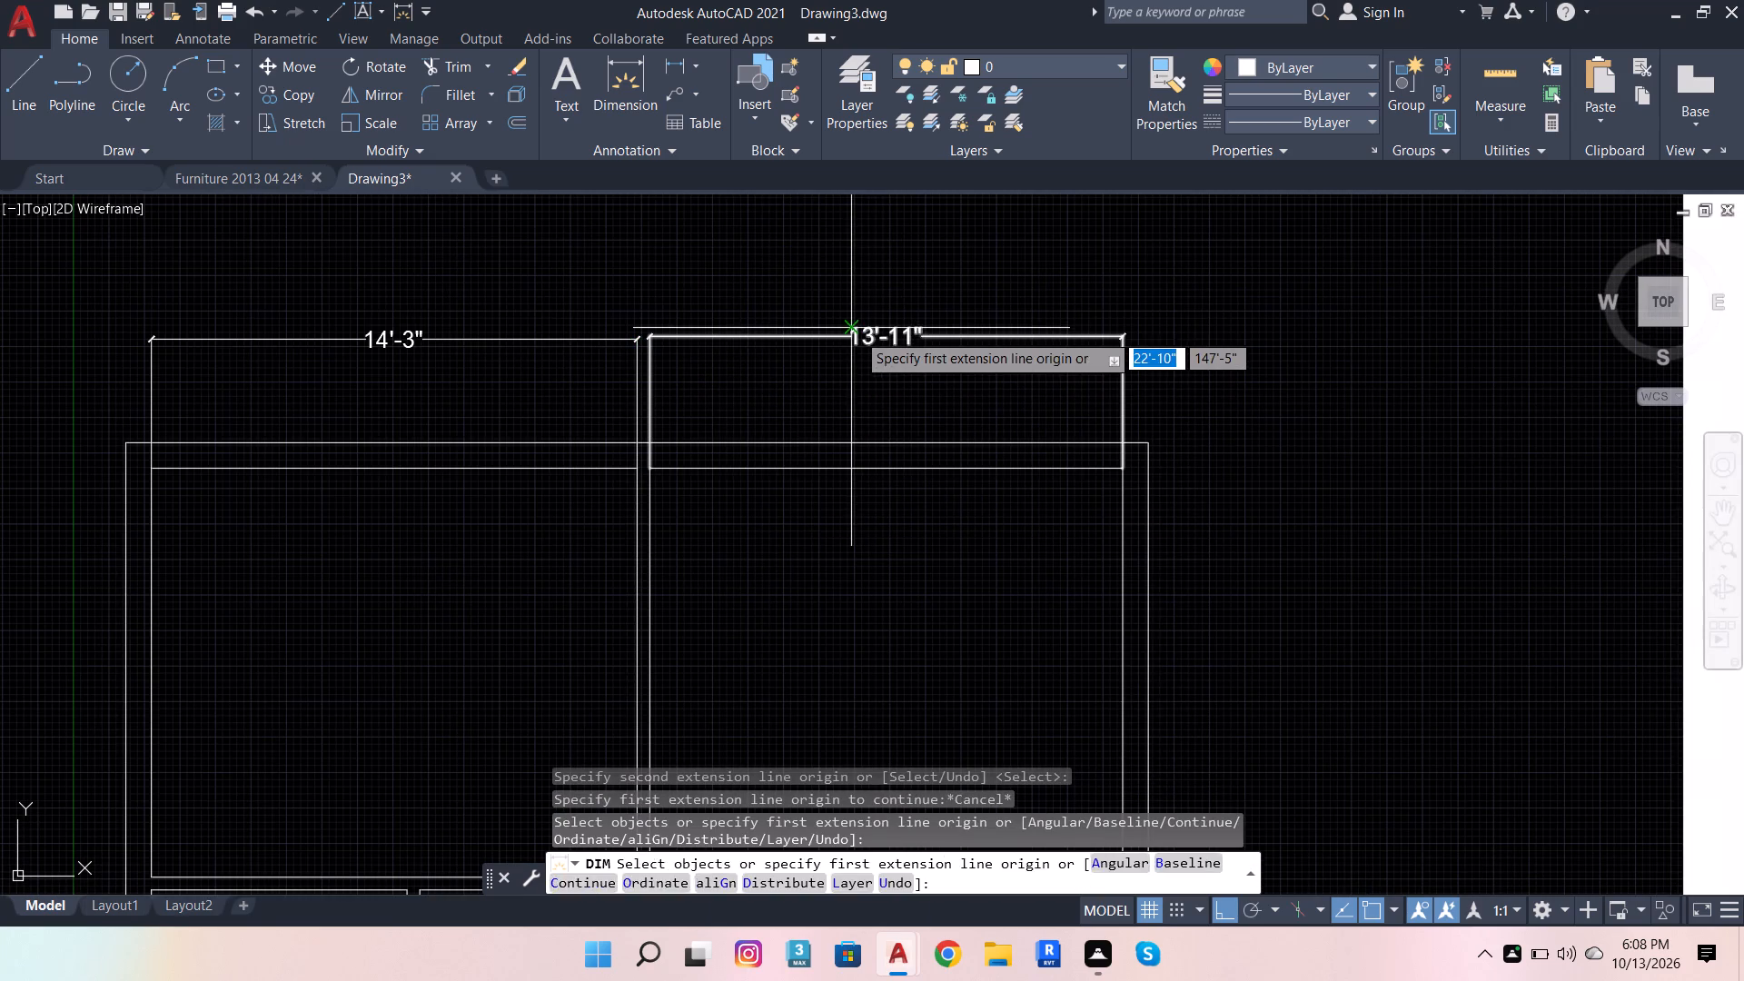
Override the top-right bedroom's width dimension text with 12'-0".
key(Escape)
key(Escape)
key(Escape)
triple_click(885, 335)
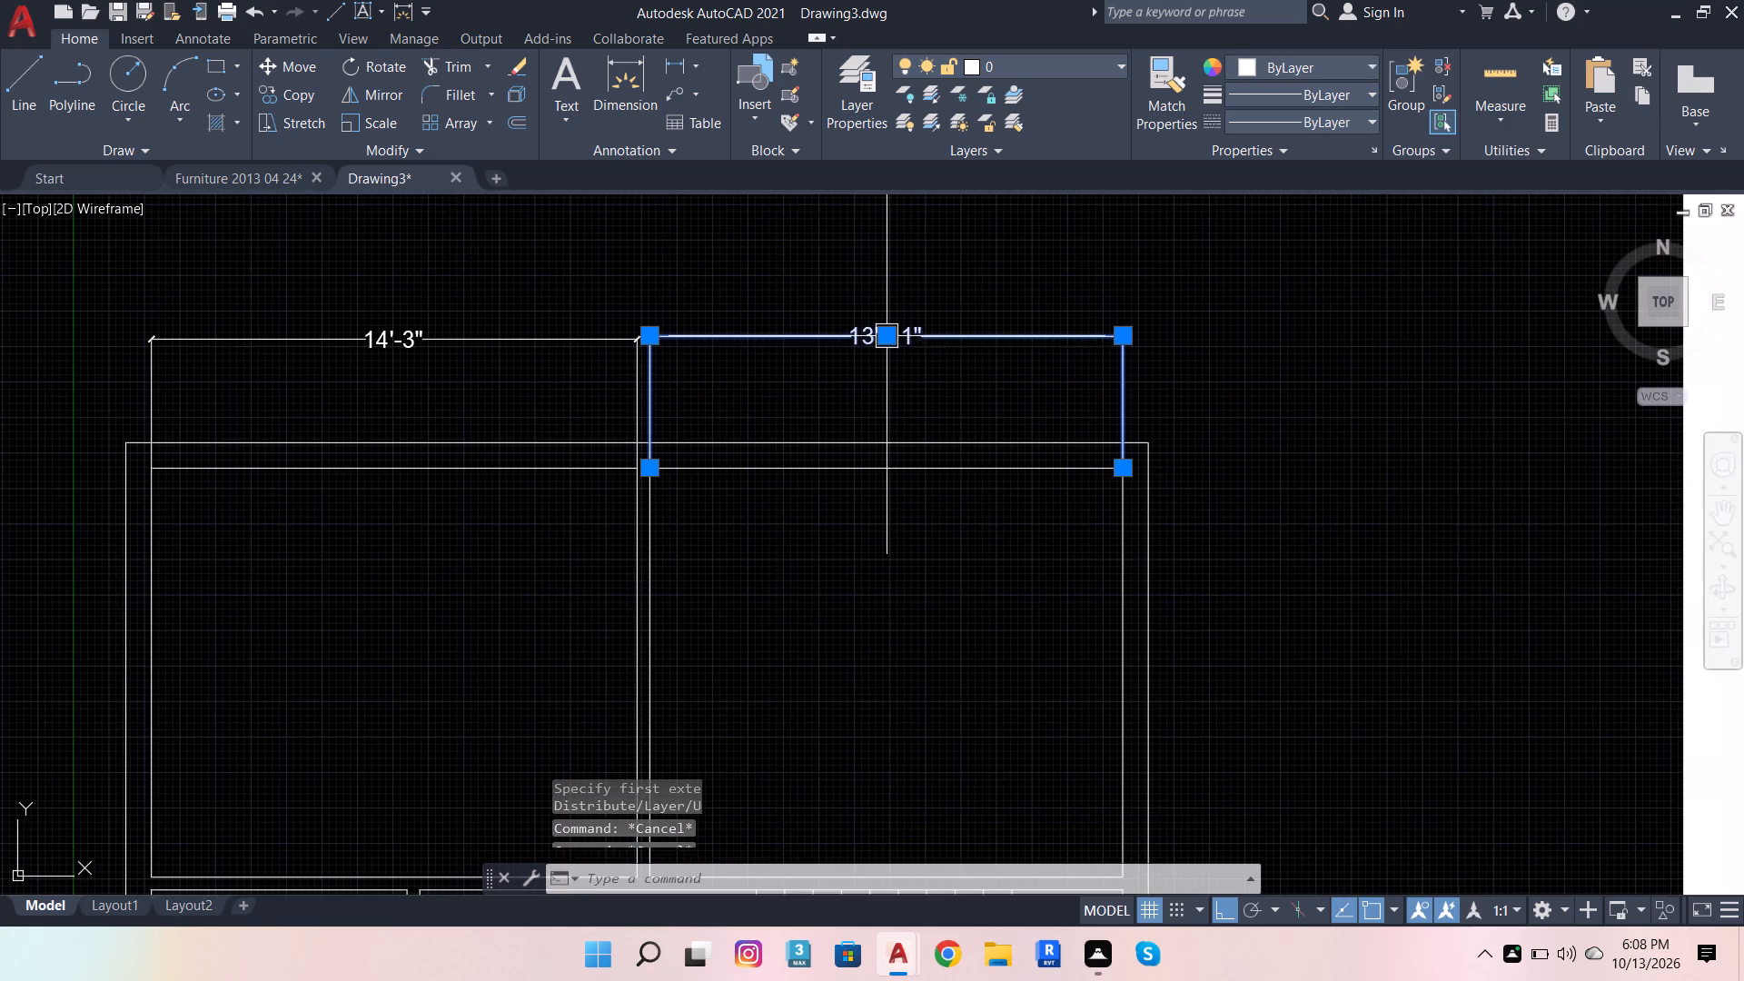
scroll(888, 333, up, 2)
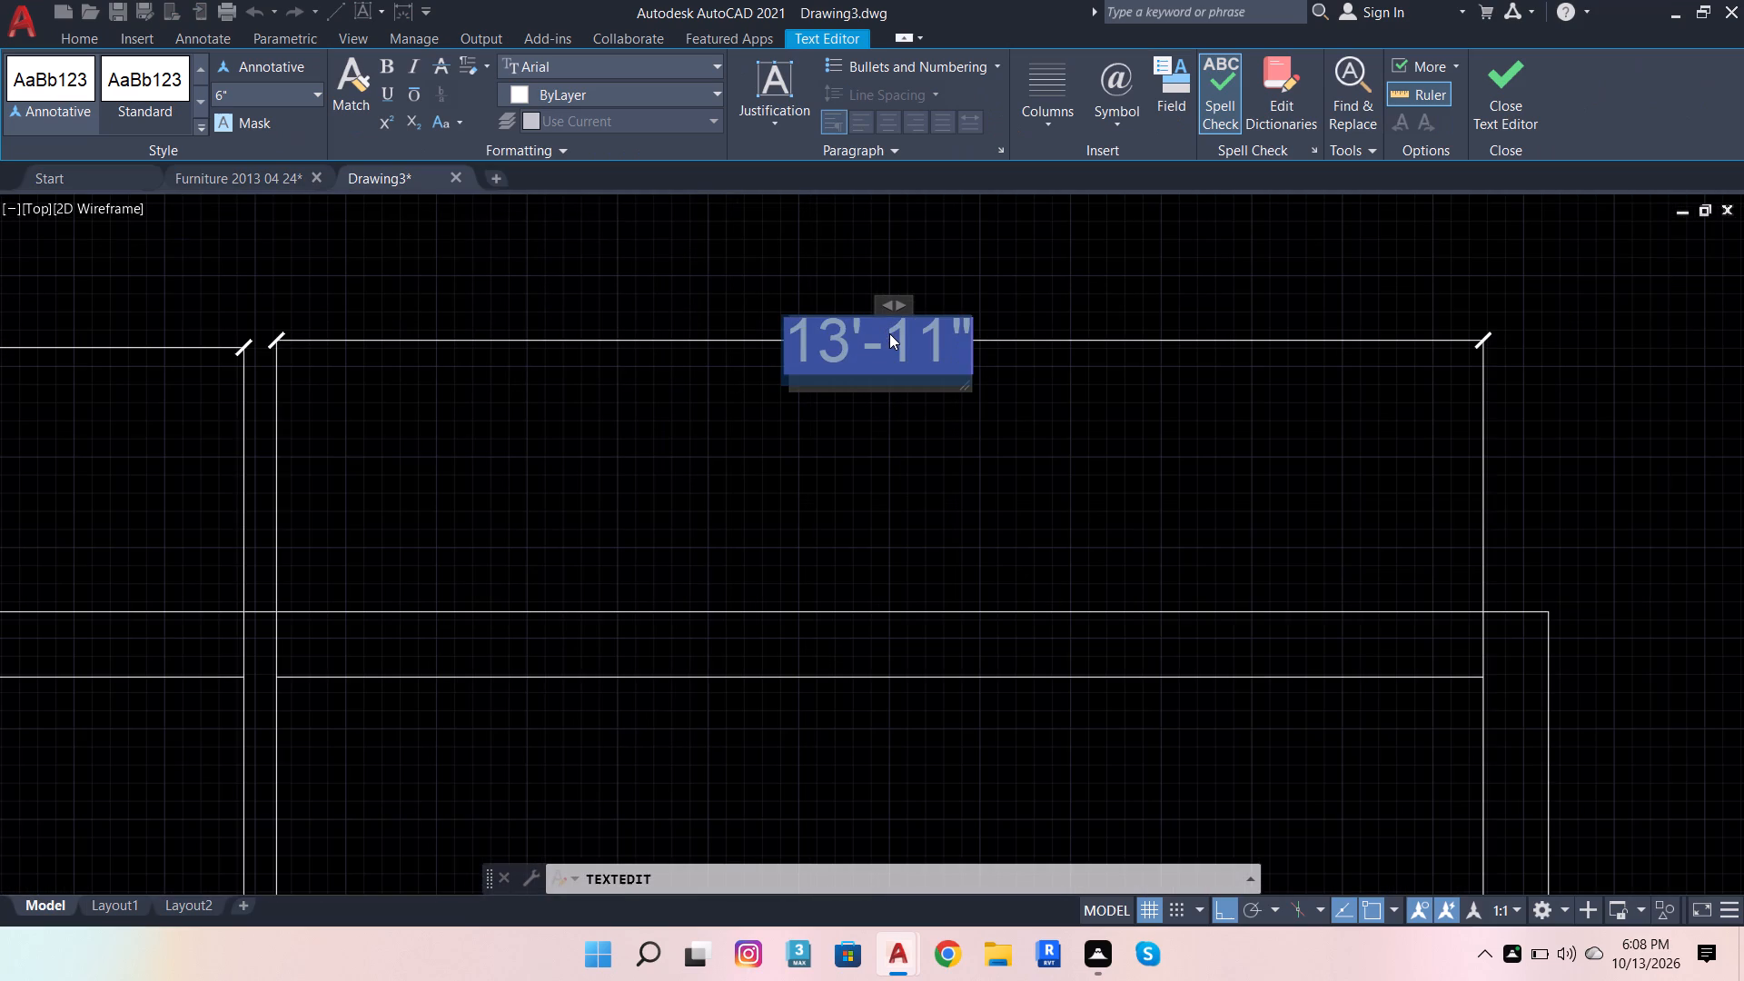
key(BackSpace)
key(BackSpace)
scroll(876, 365, down, 3)
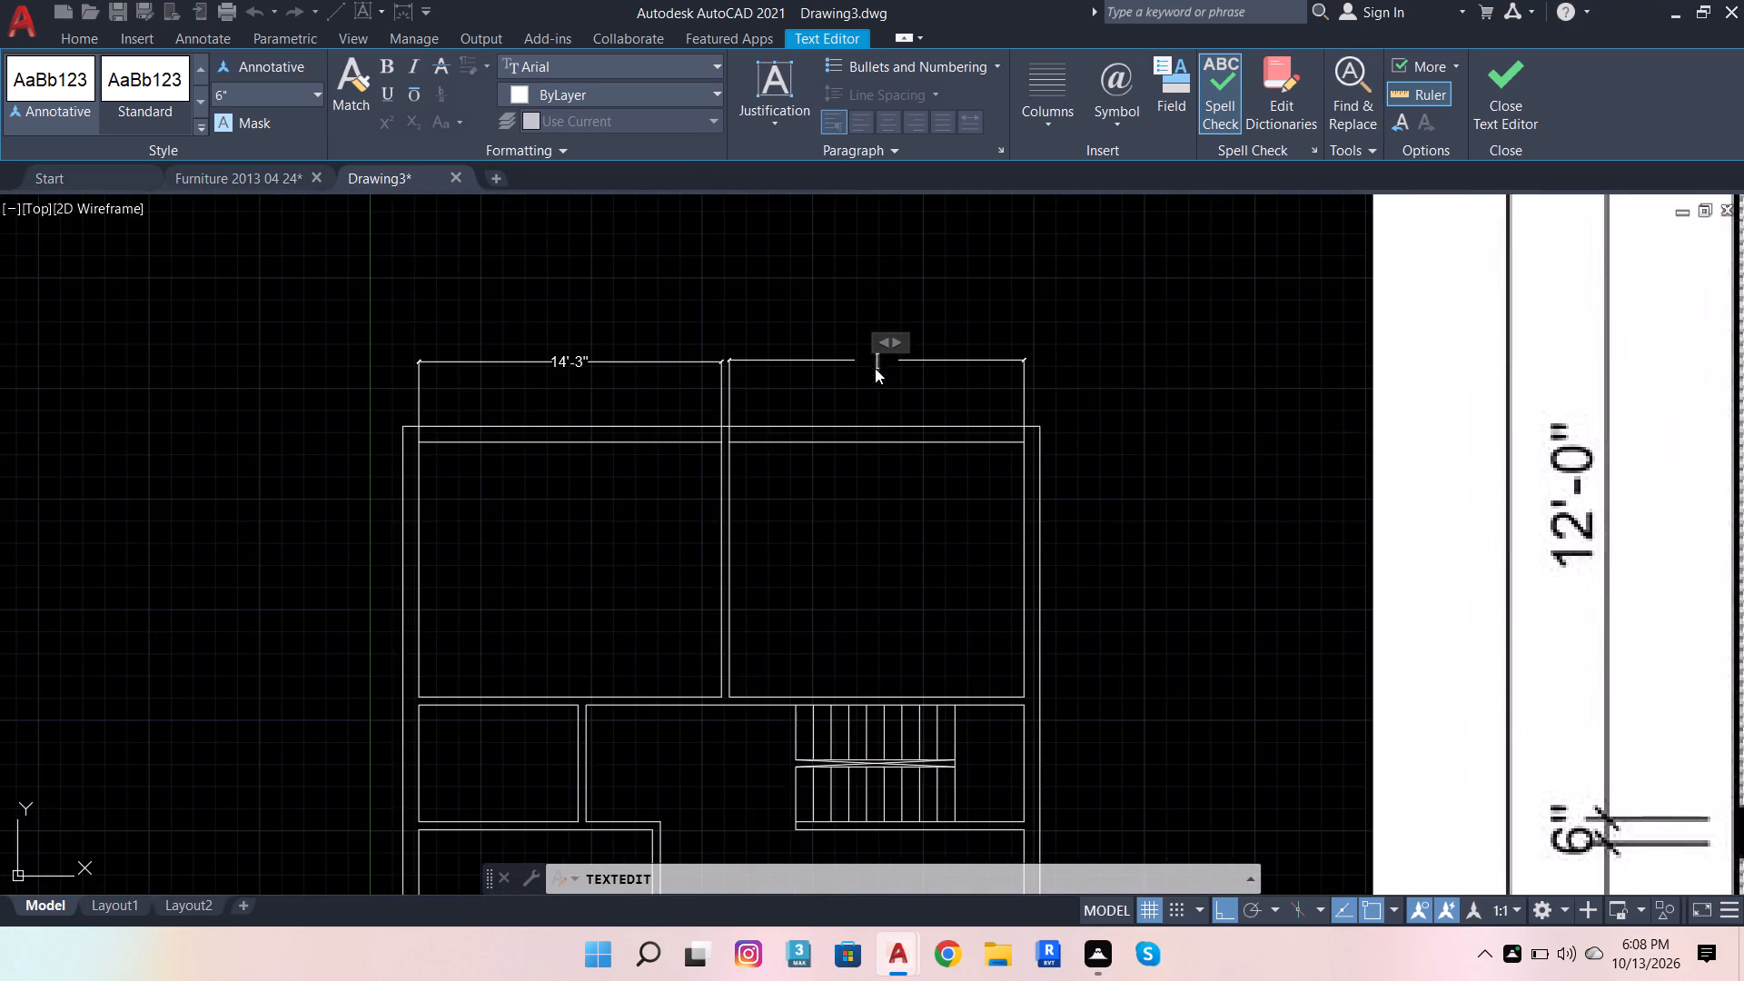
scroll(885, 442, down, 1)
scroll(918, 392, up, 2)
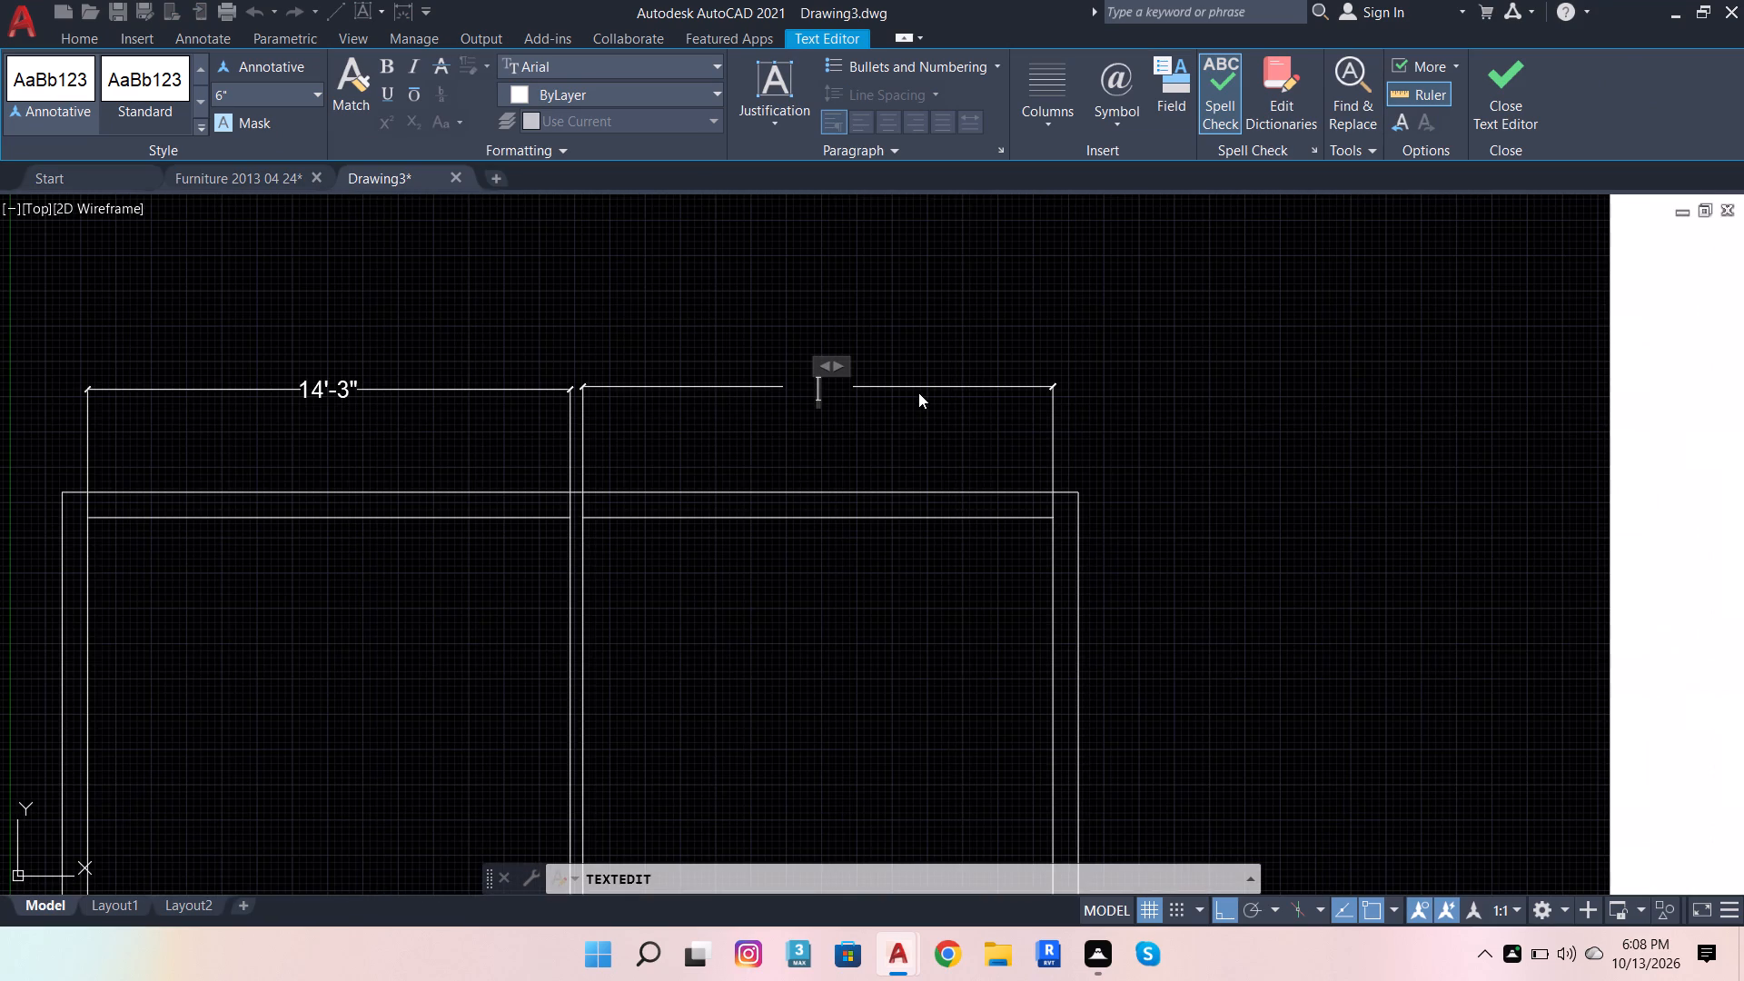
text(12')
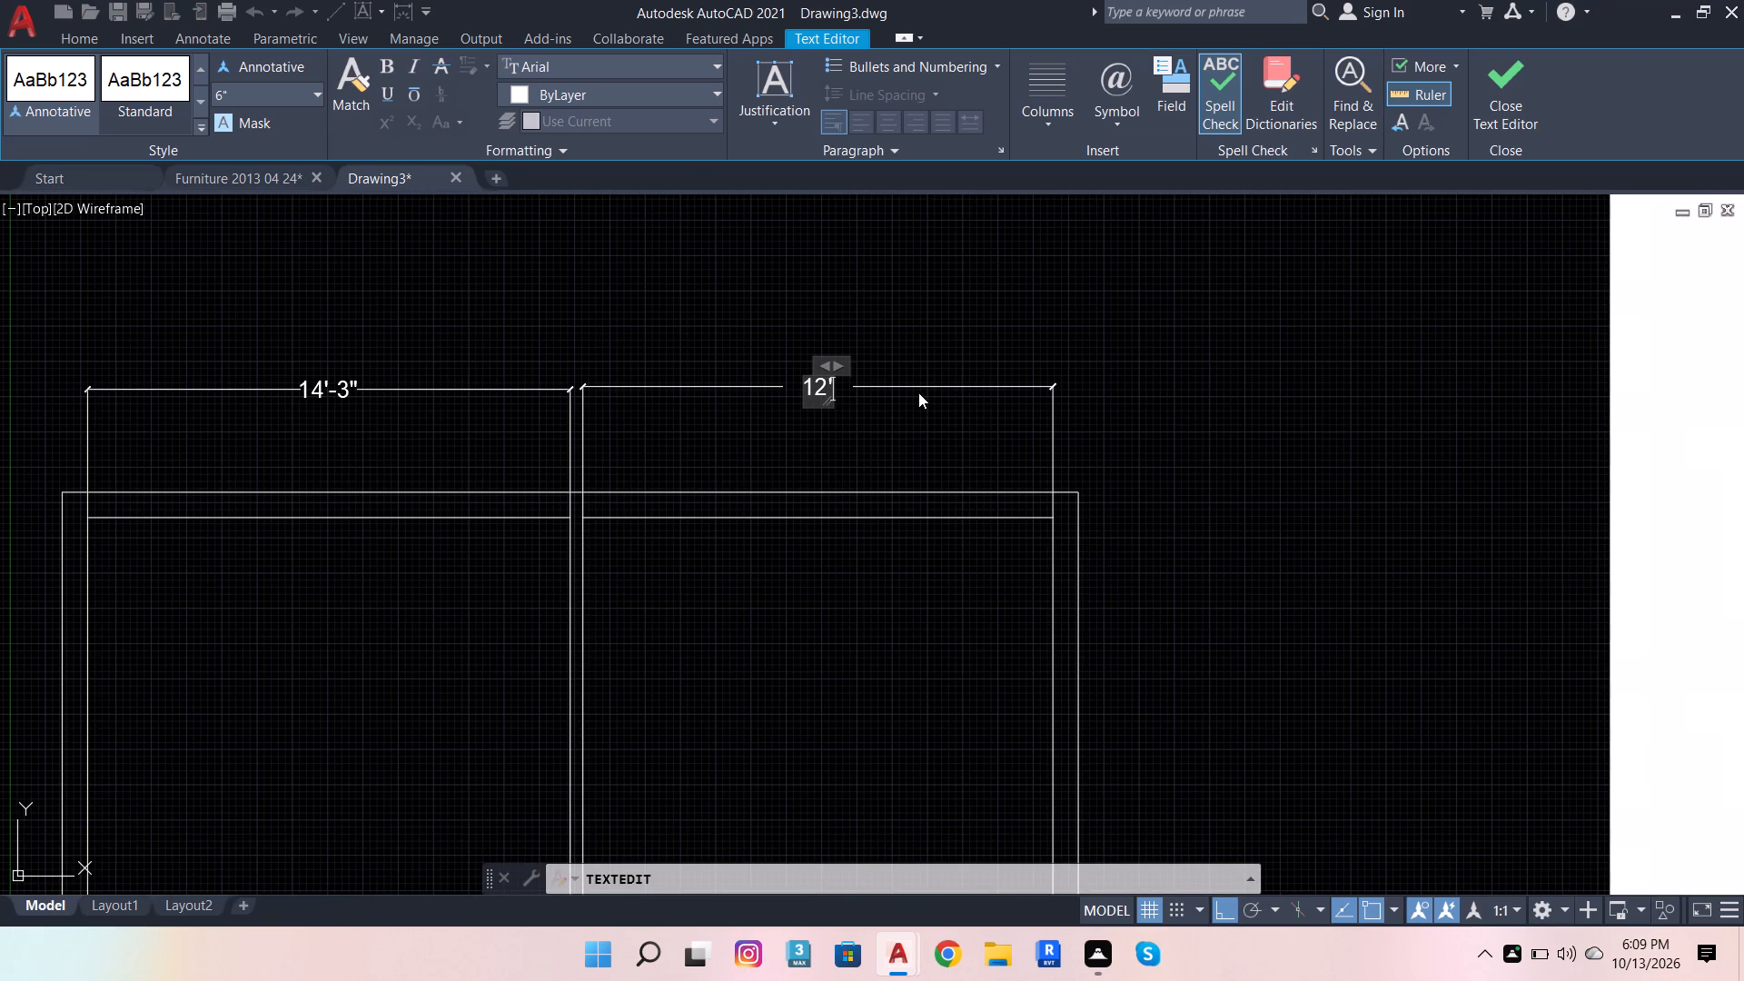
text(-0)
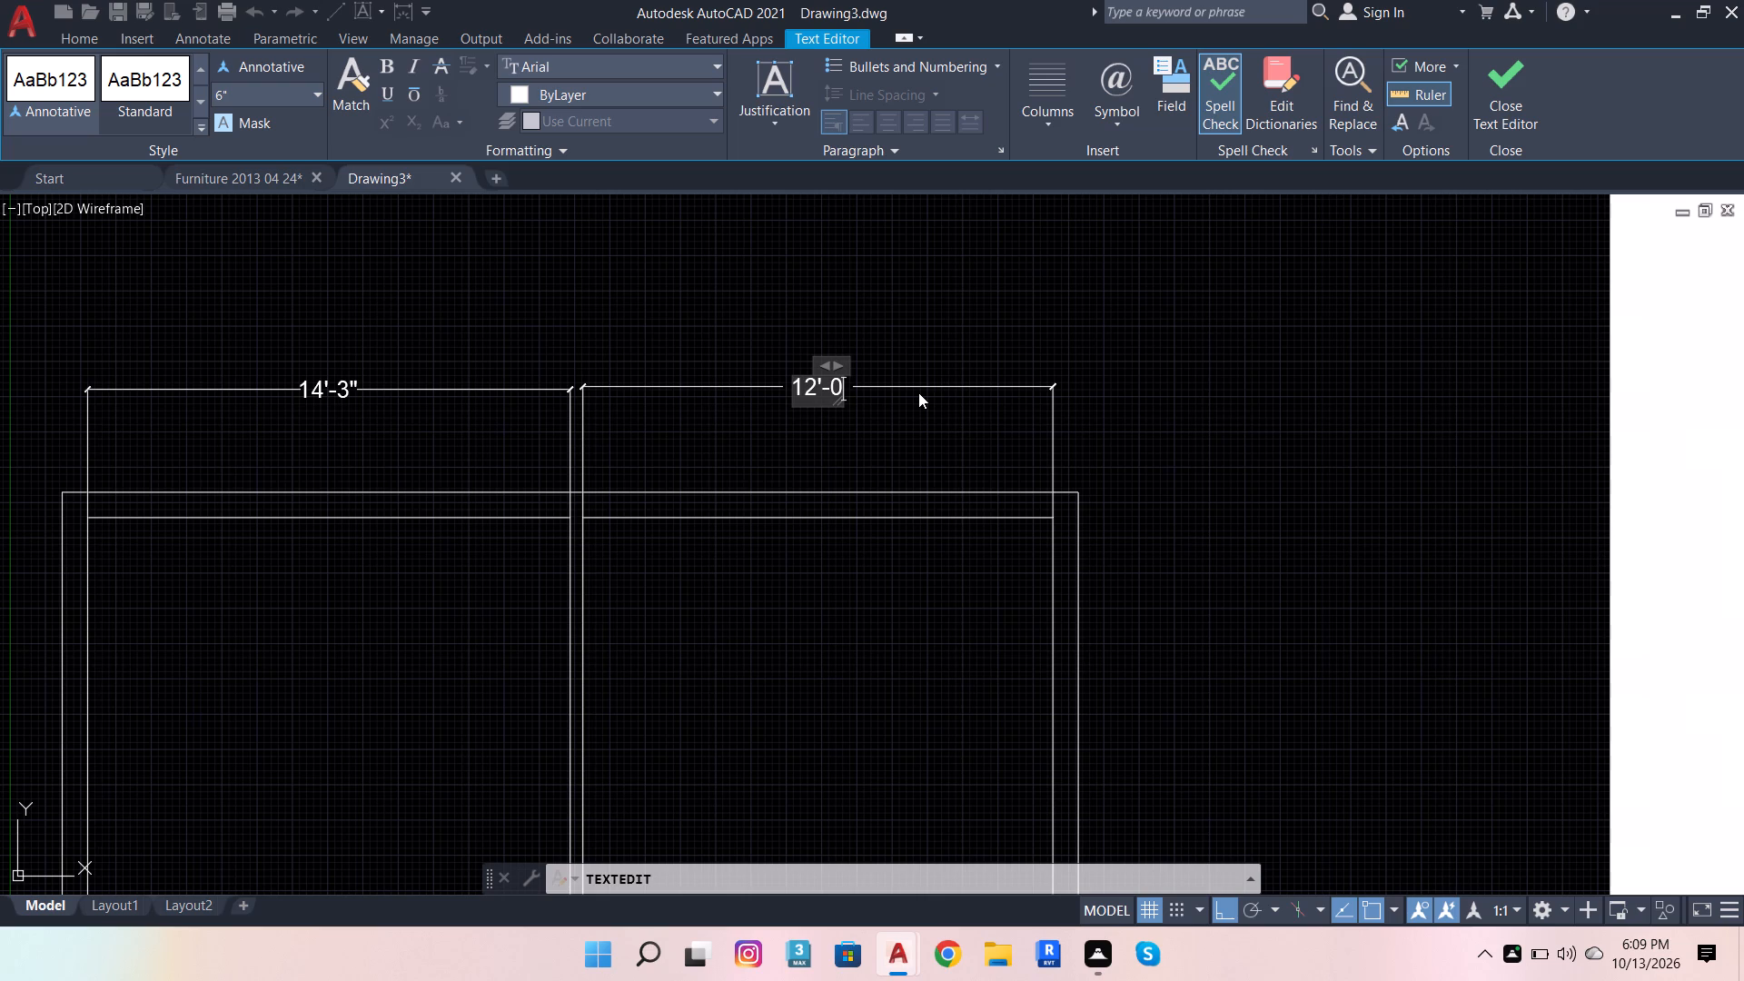
key(shift+quotedbl)
click(986, 305)
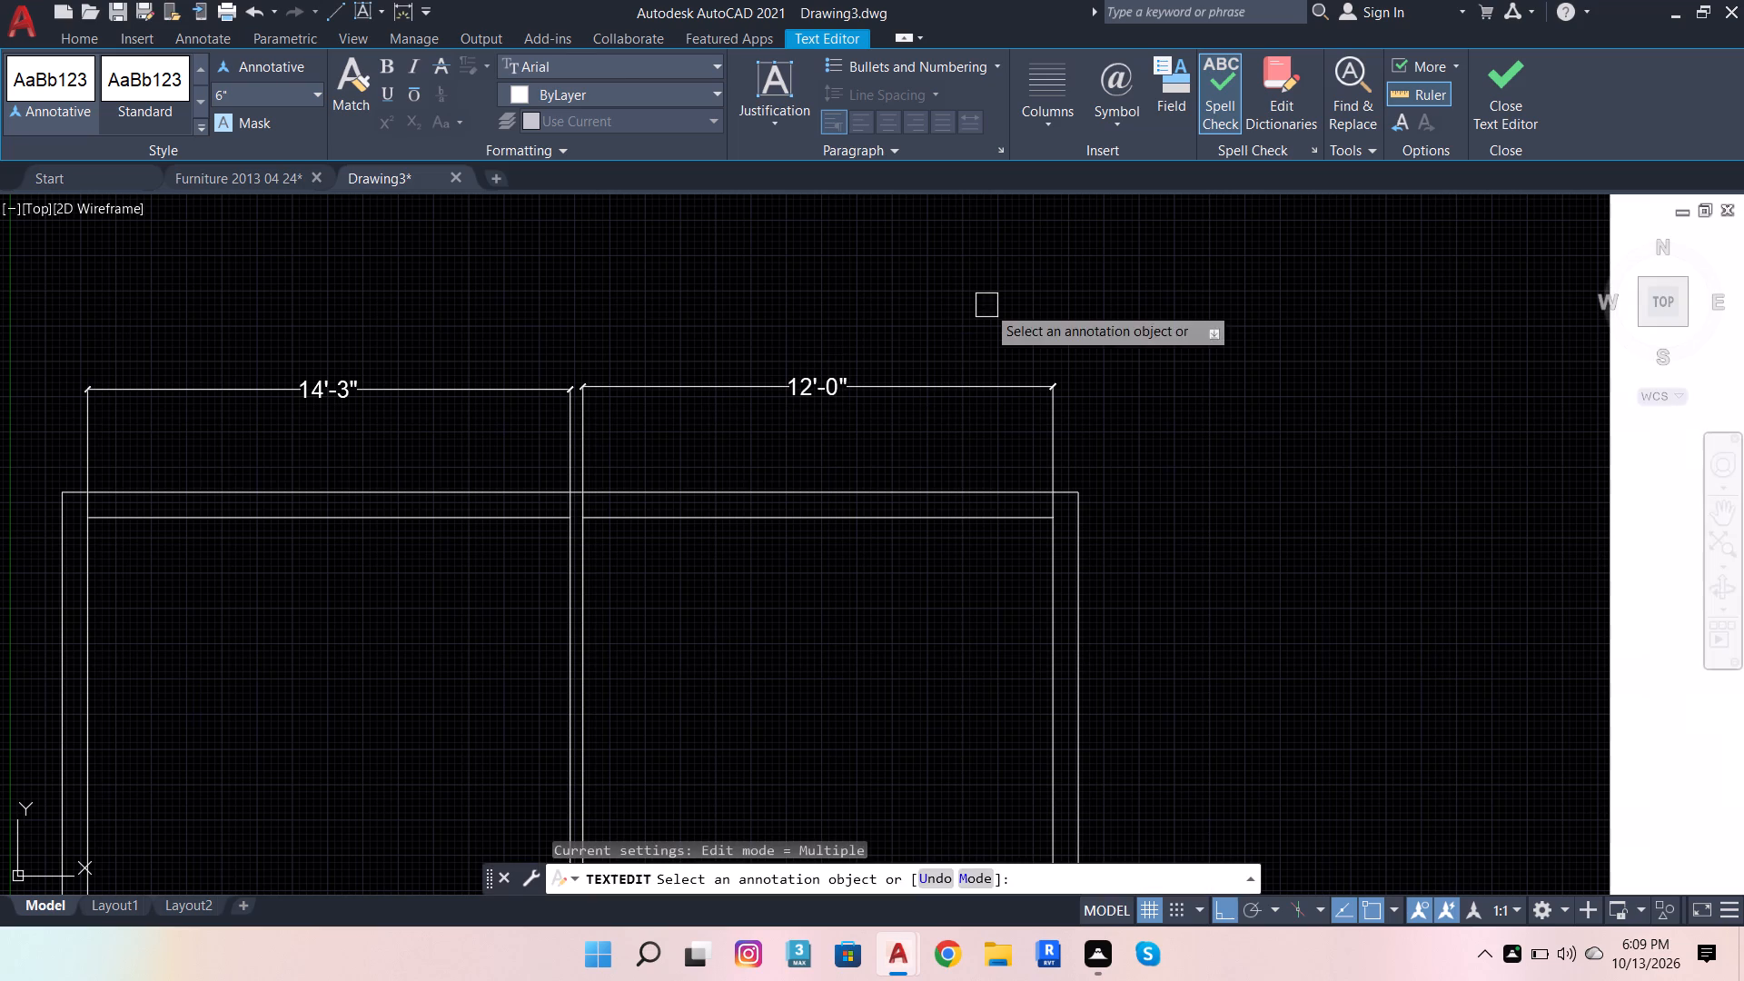
key(Escape)
Override the top-left bedroom's width dimension text with 12'-0".
triple_click(324, 393)
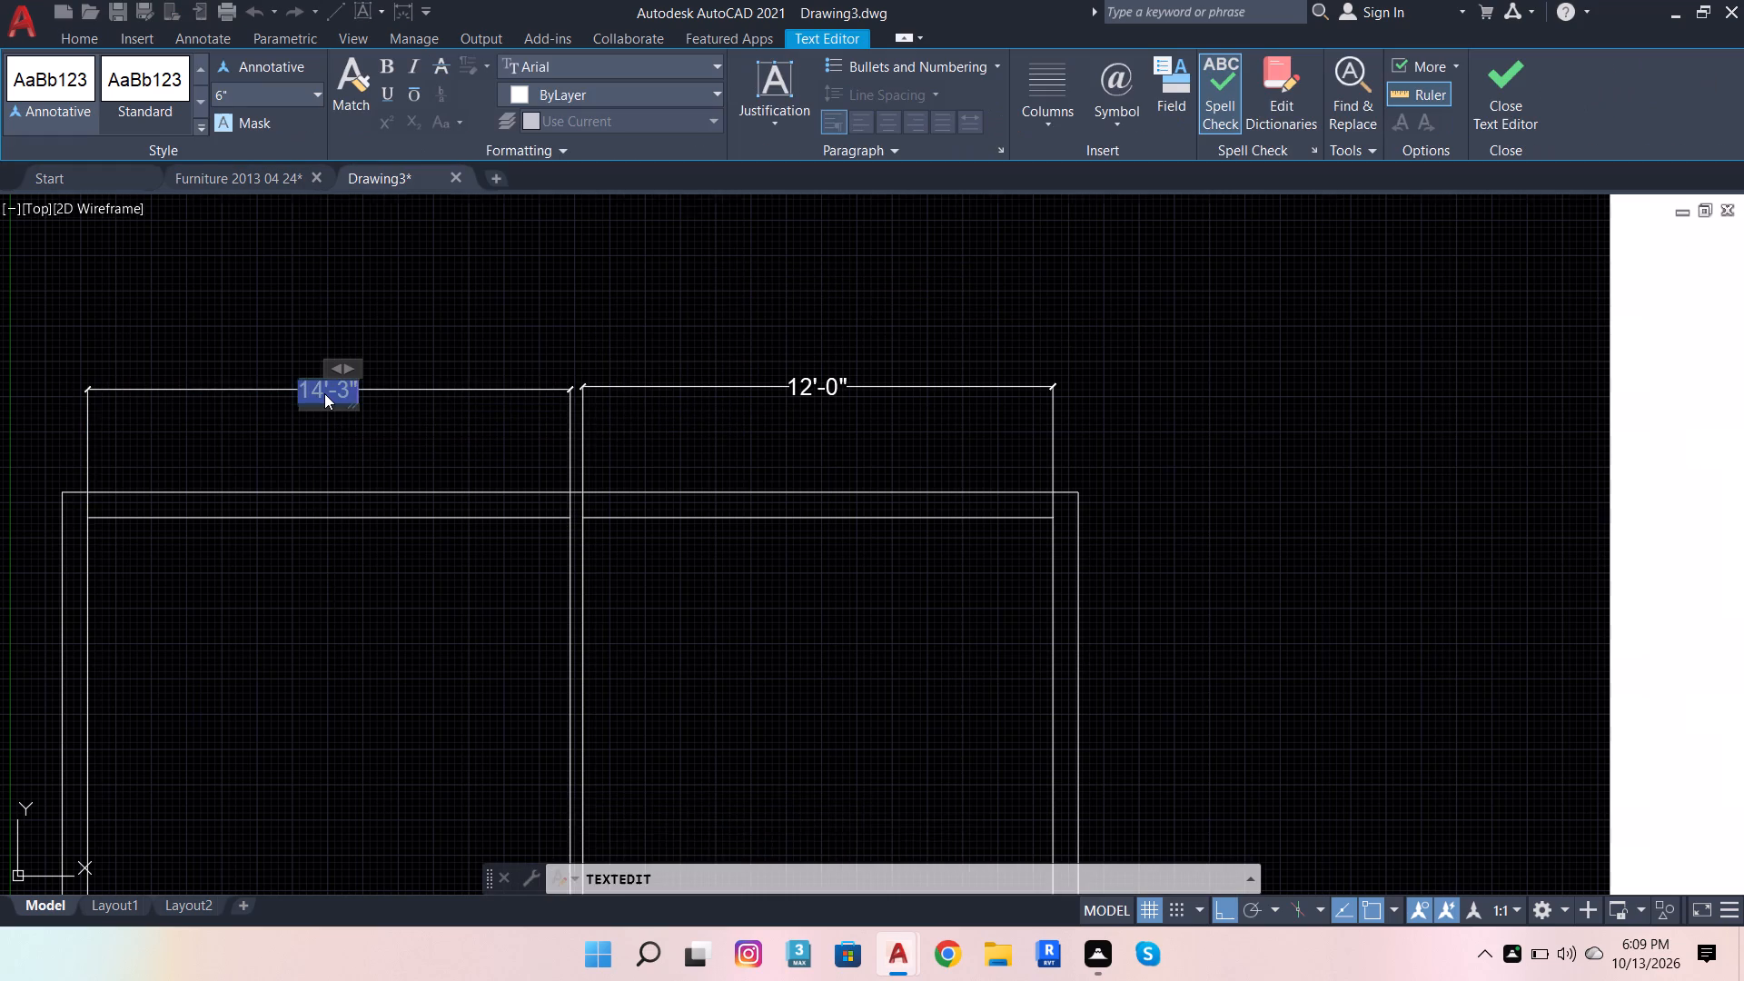
scroll(324, 393, up, 3)
double_click(324, 393)
key(BackSpace)
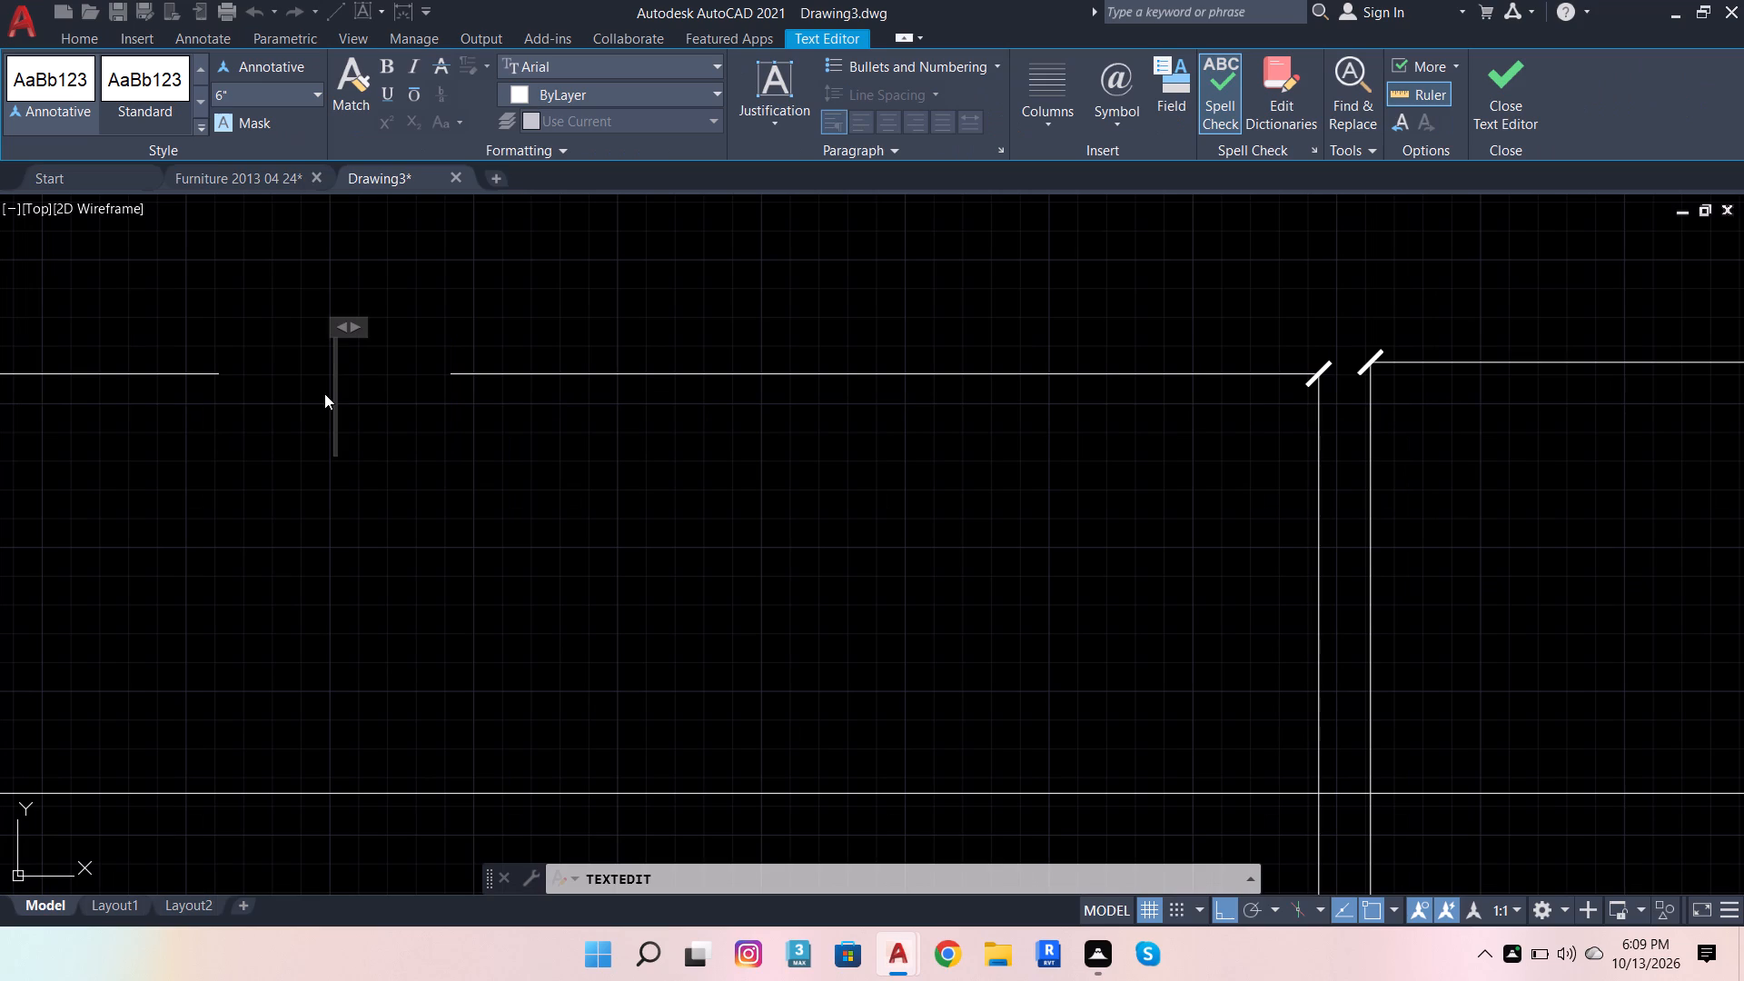
text(12')
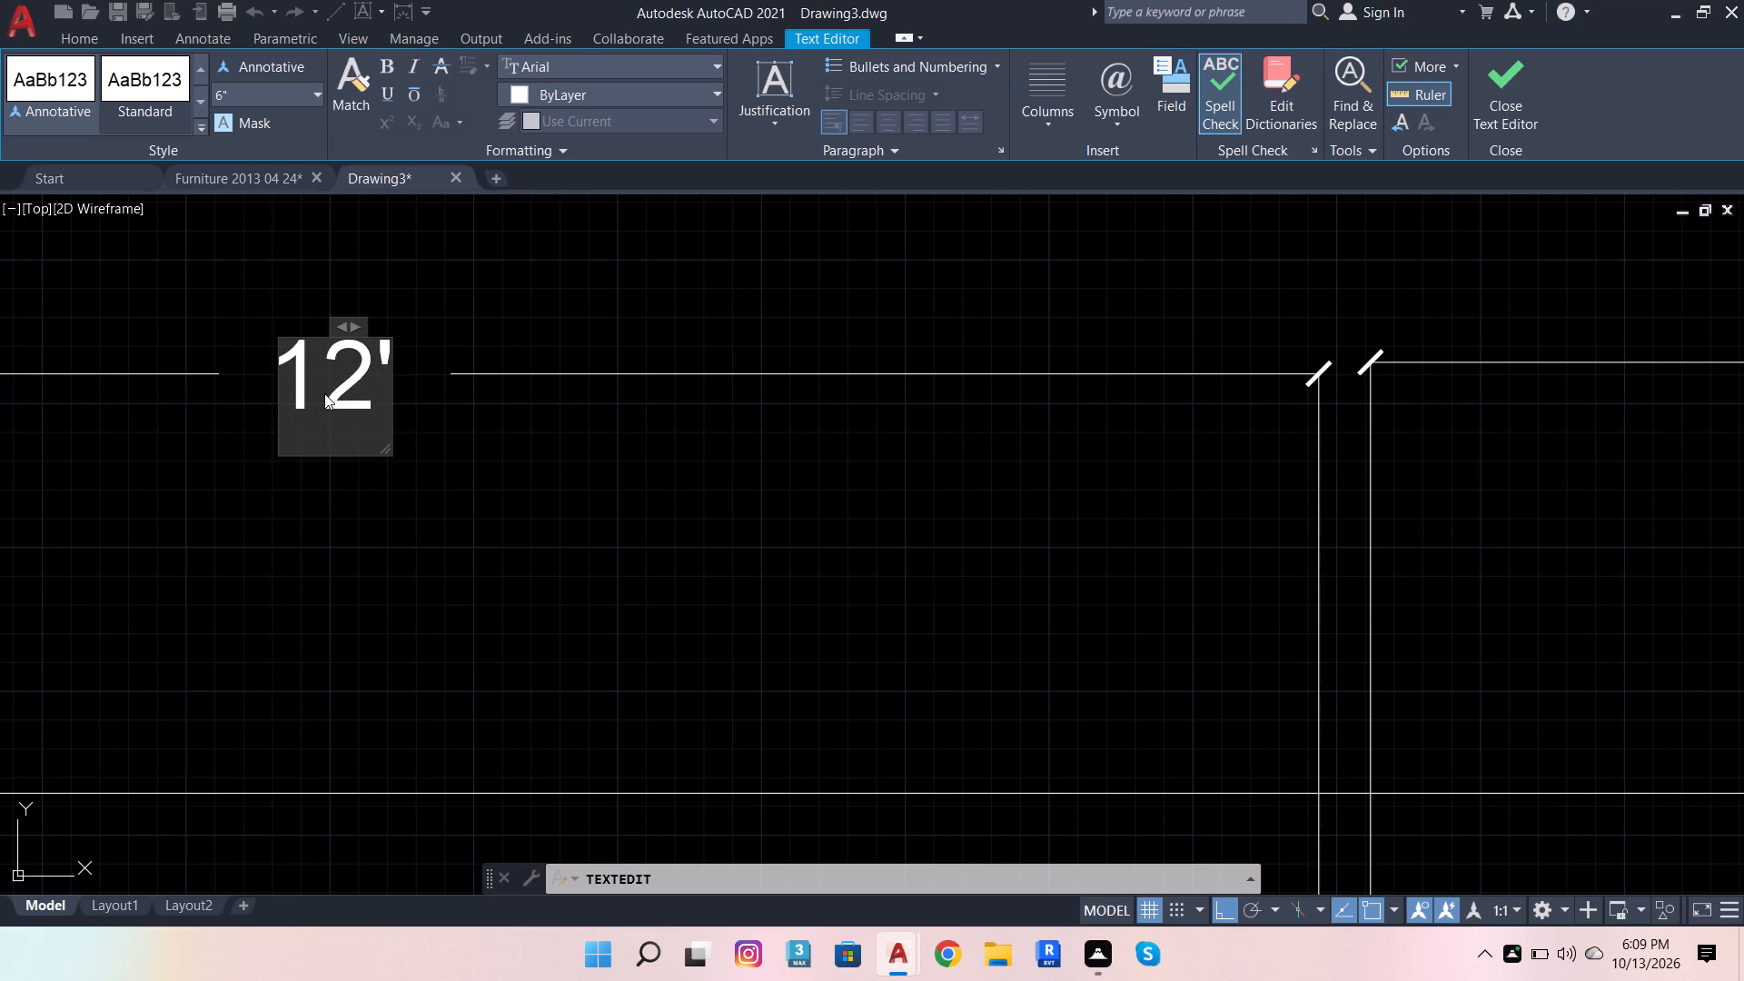
text(-0")
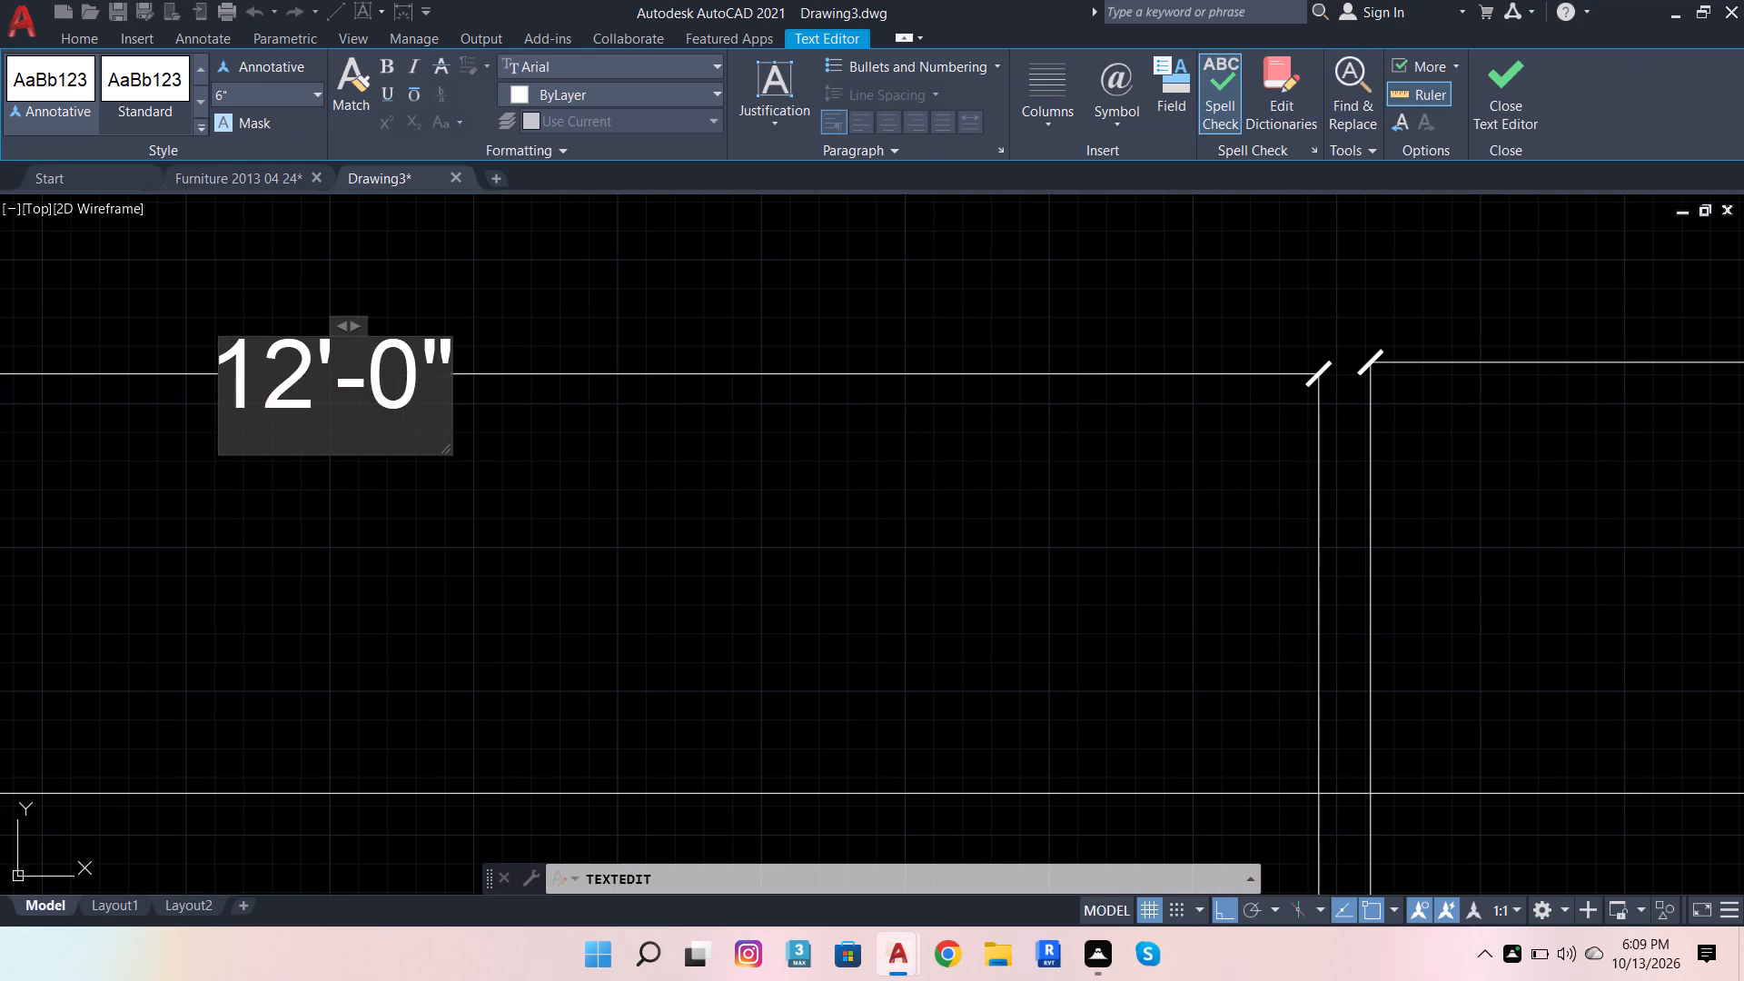
scroll(350, 440, down, 3)
click(696, 356)
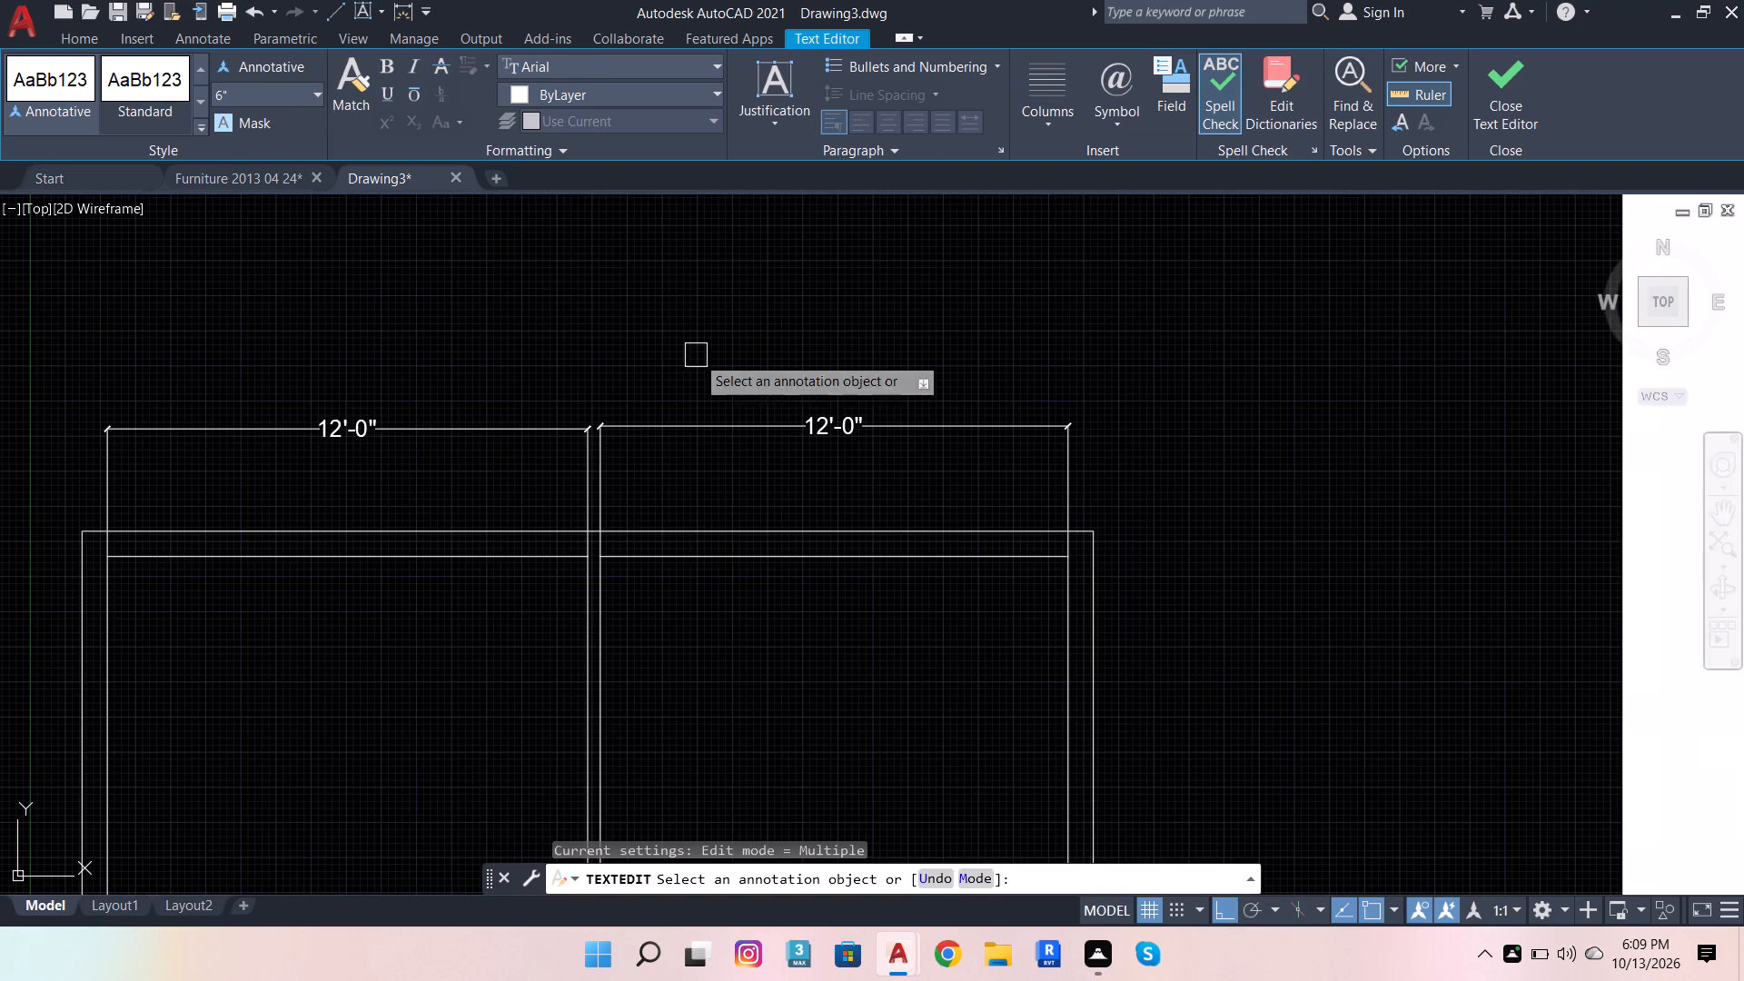
Dimension the plan's overall outer width, placing the dimension line above the two bedroom dimensions.
scroll(890, 213, down, 3)
scroll(824, 434, down, 2)
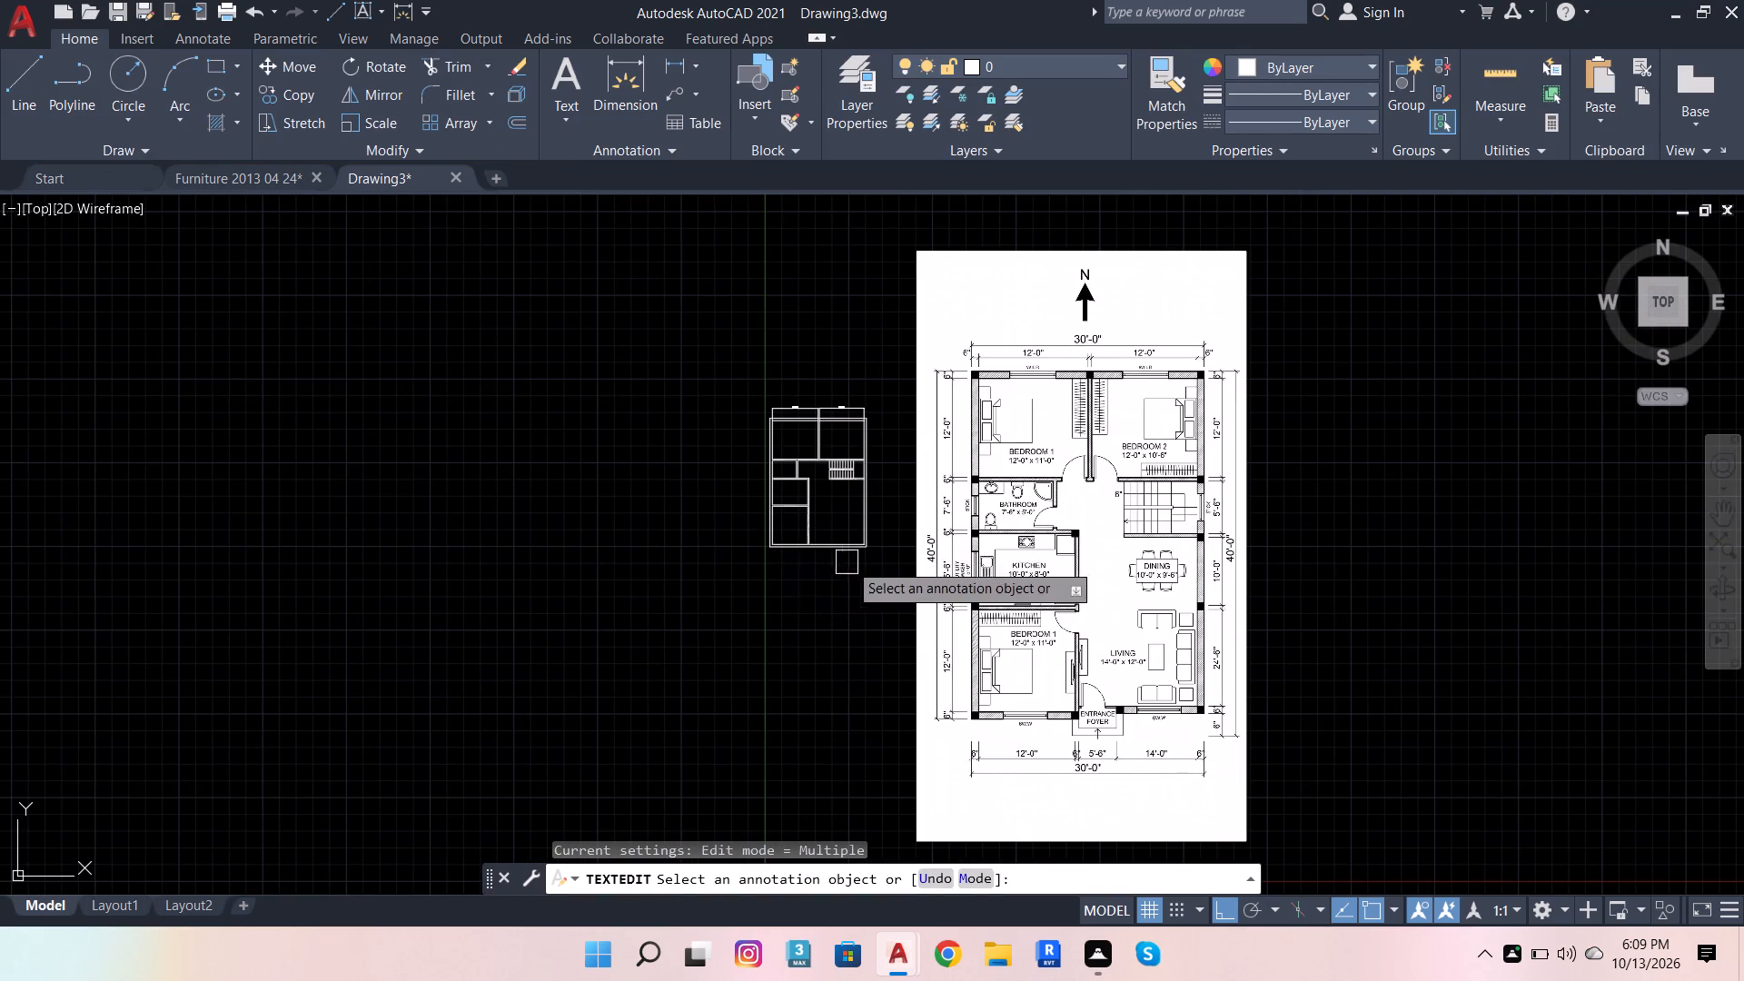
scroll(985, 312, up, 2)
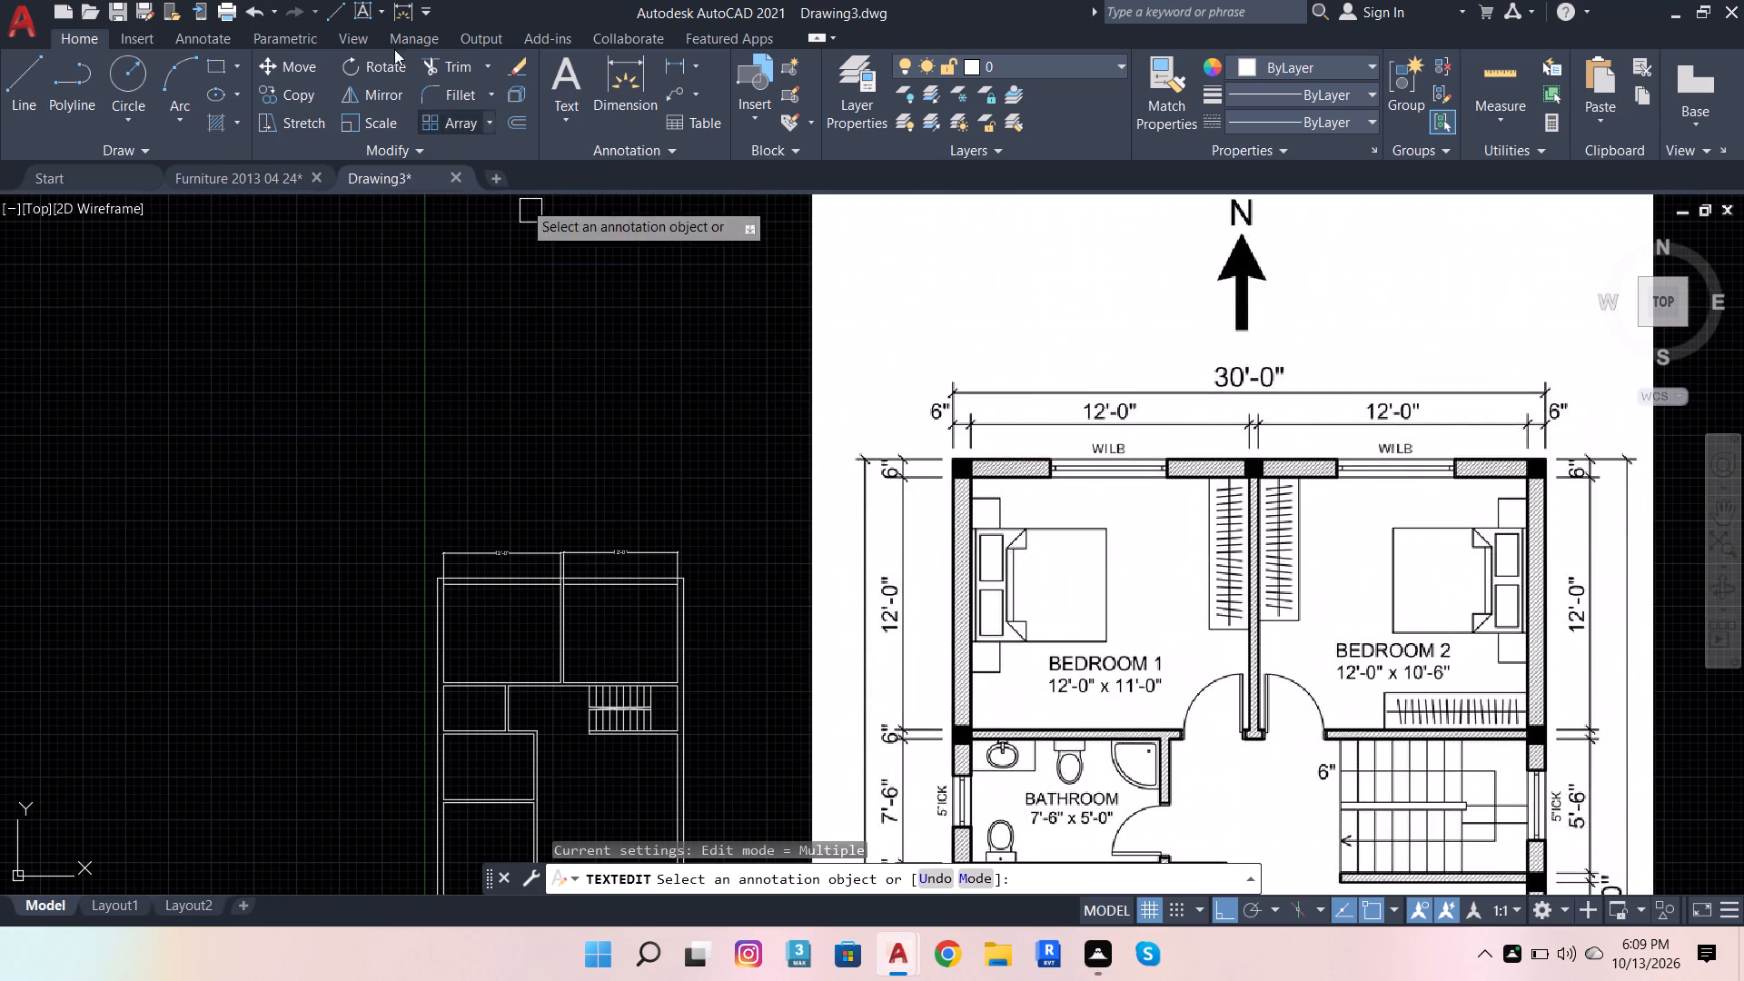
click(637, 79)
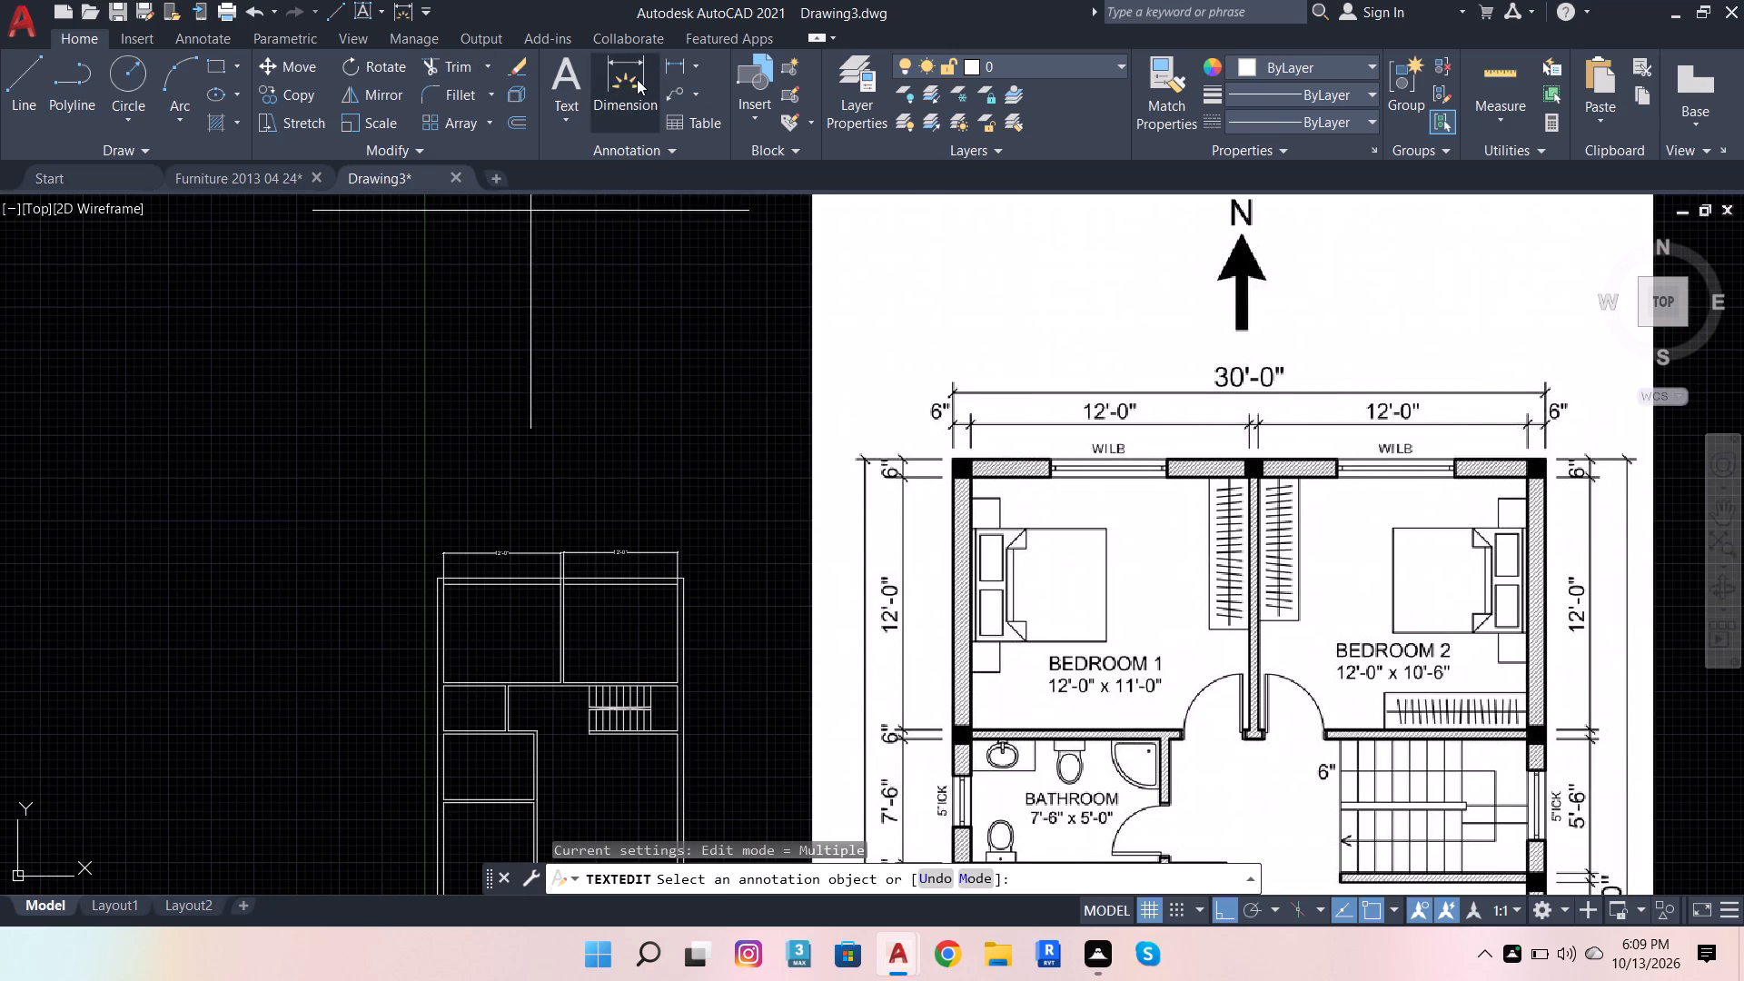
scroll(408, 585, up, 2)
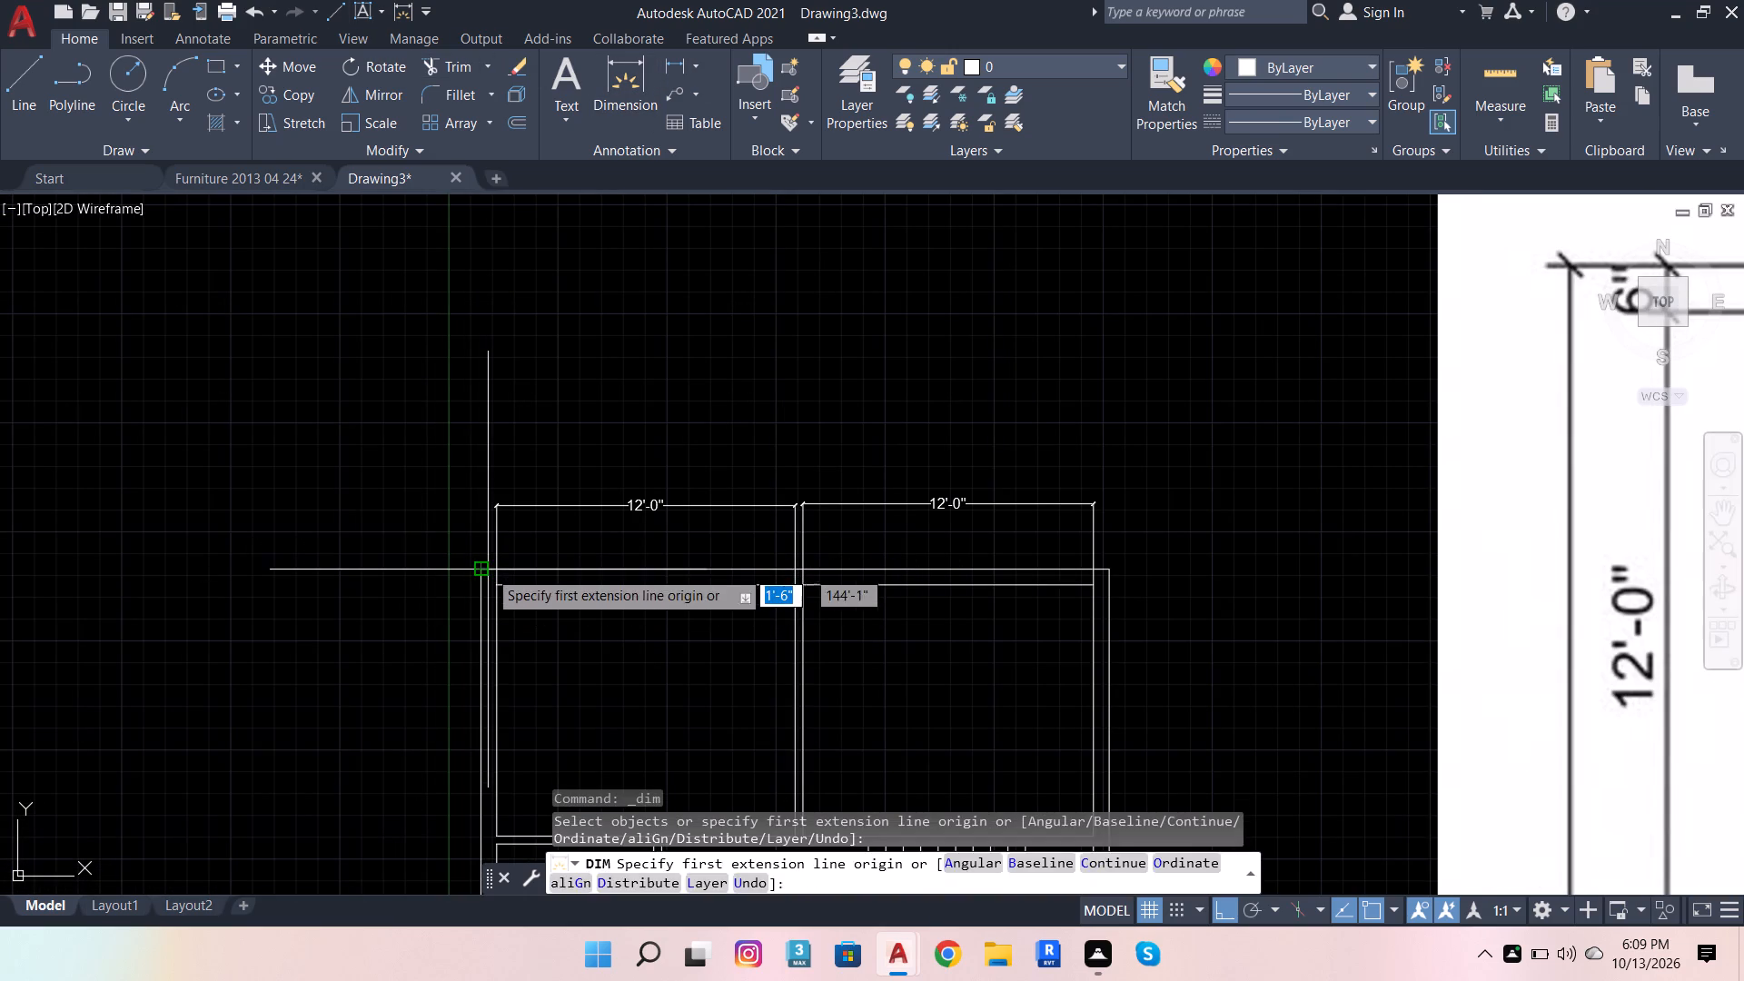
click(488, 570)
click(1117, 588)
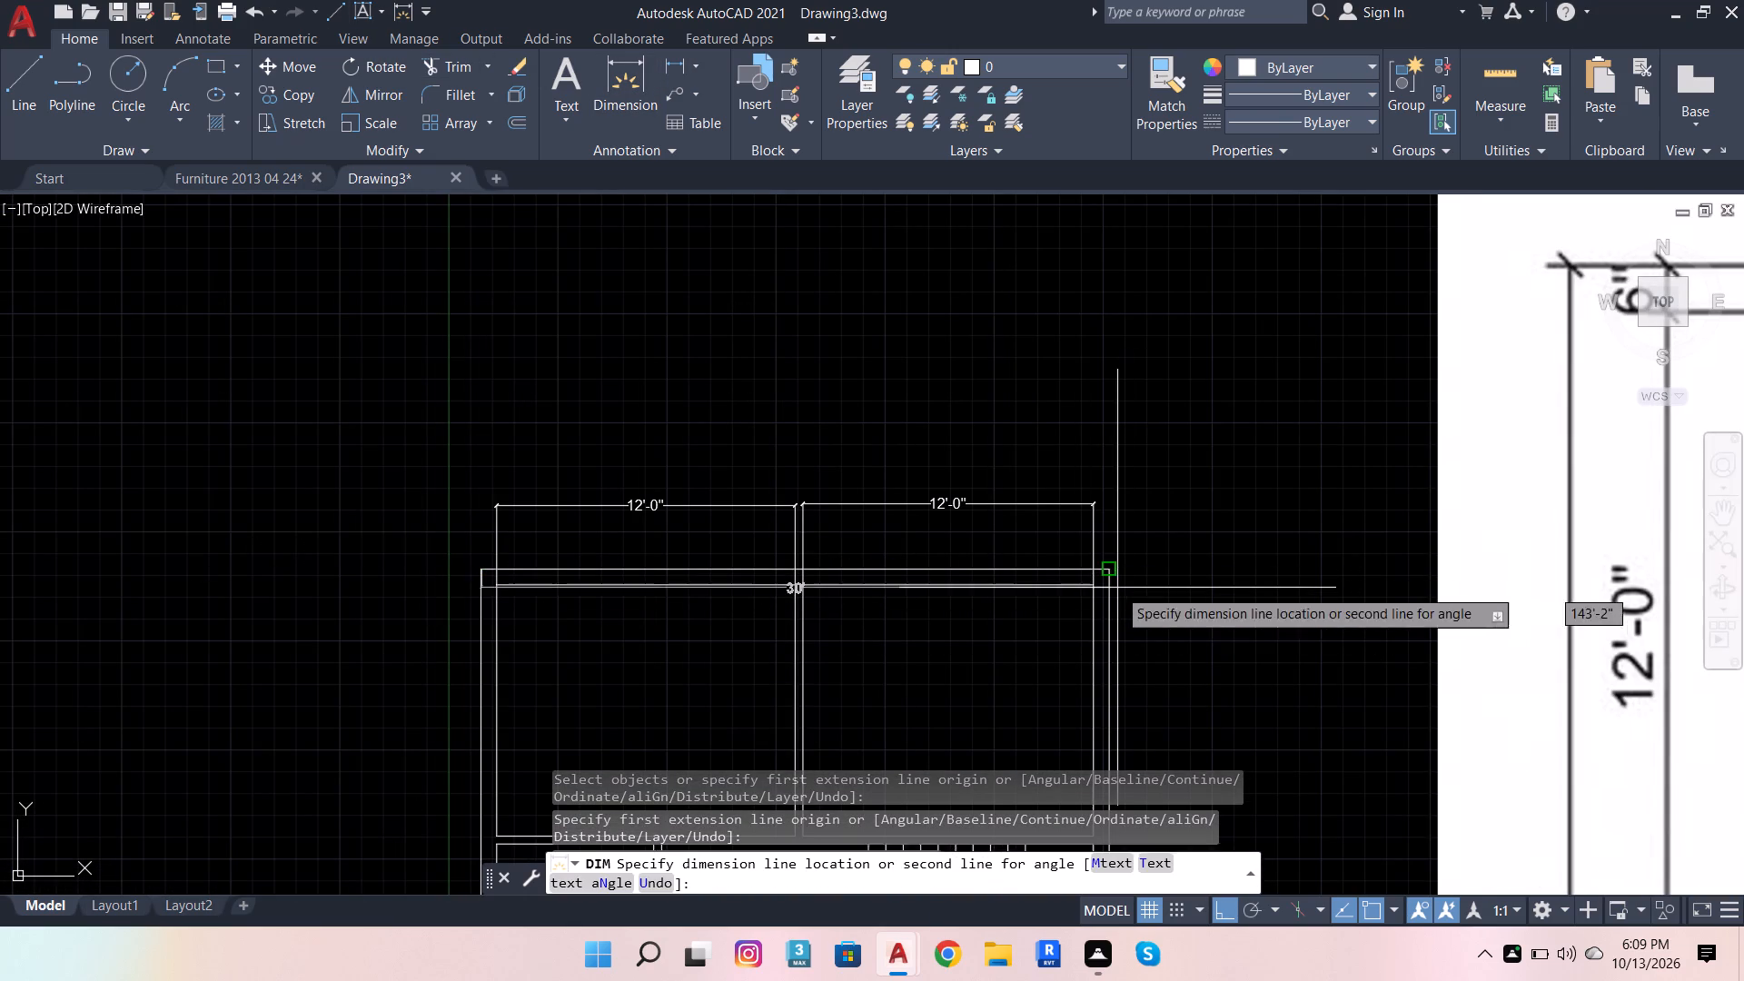
click(1055, 473)
scroll(510, 508, up, 2)
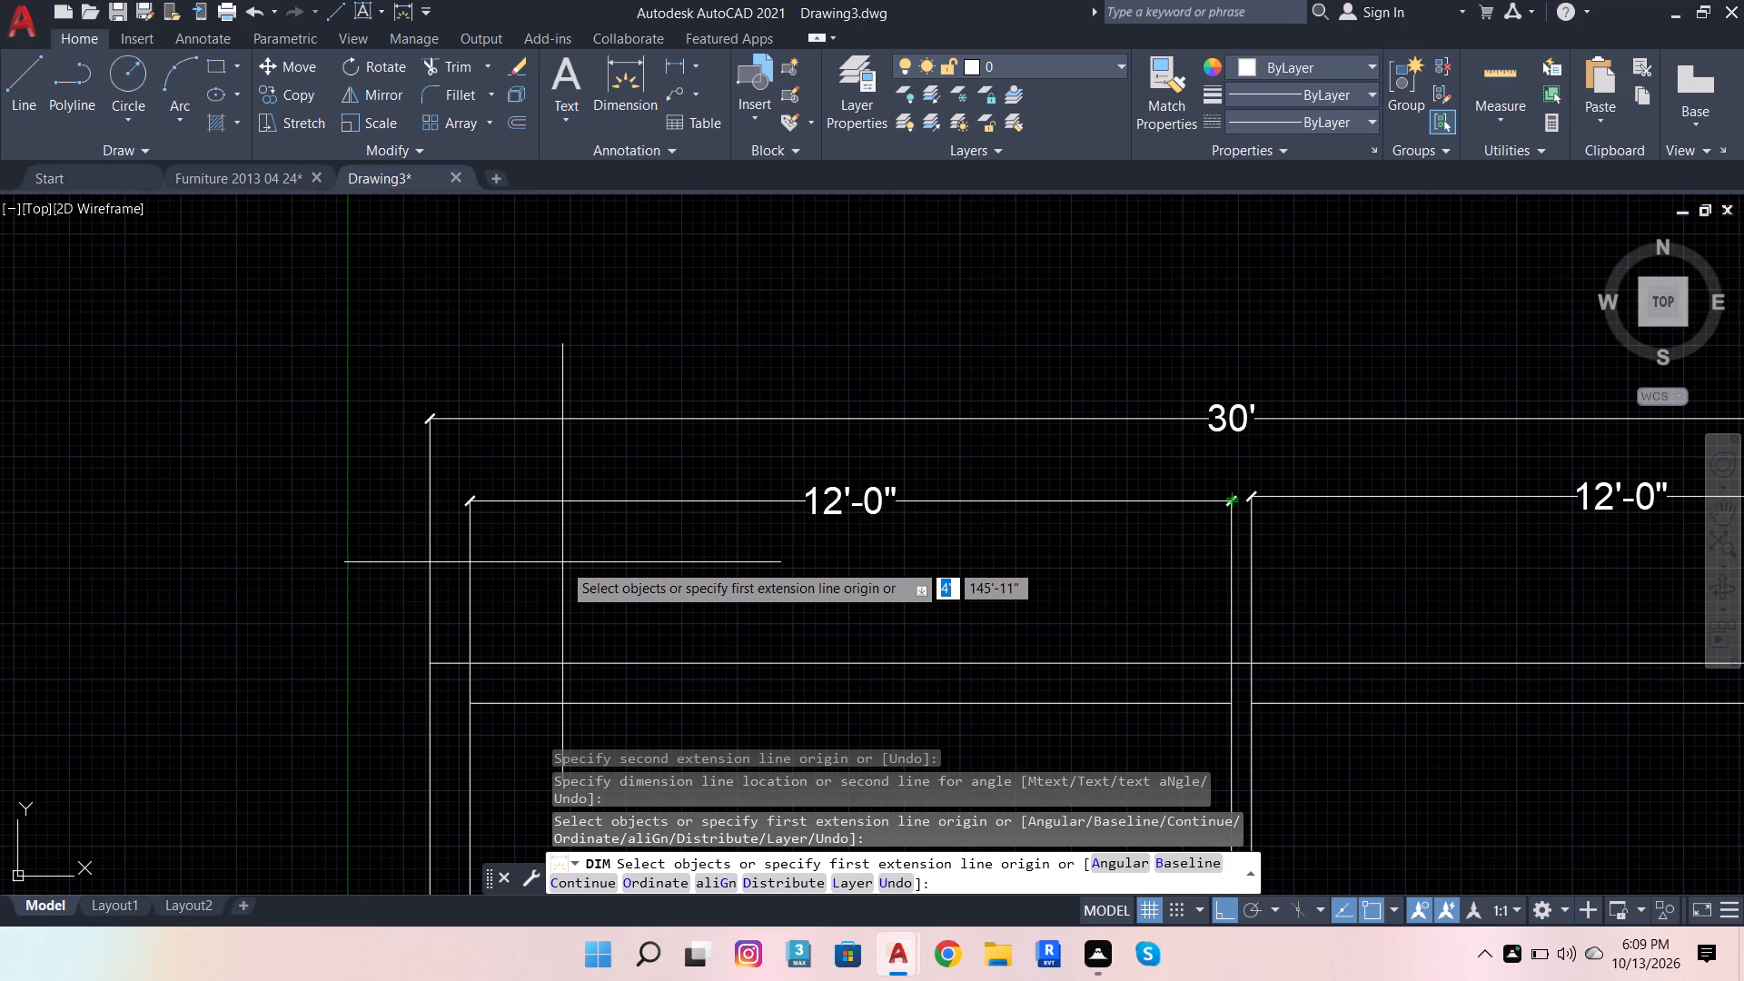
Dimension the plan's overall outer depth, placing the dimension line outside the left exterior wall.
scroll(461, 358, down, 3)
scroll(687, 358, down, 1)
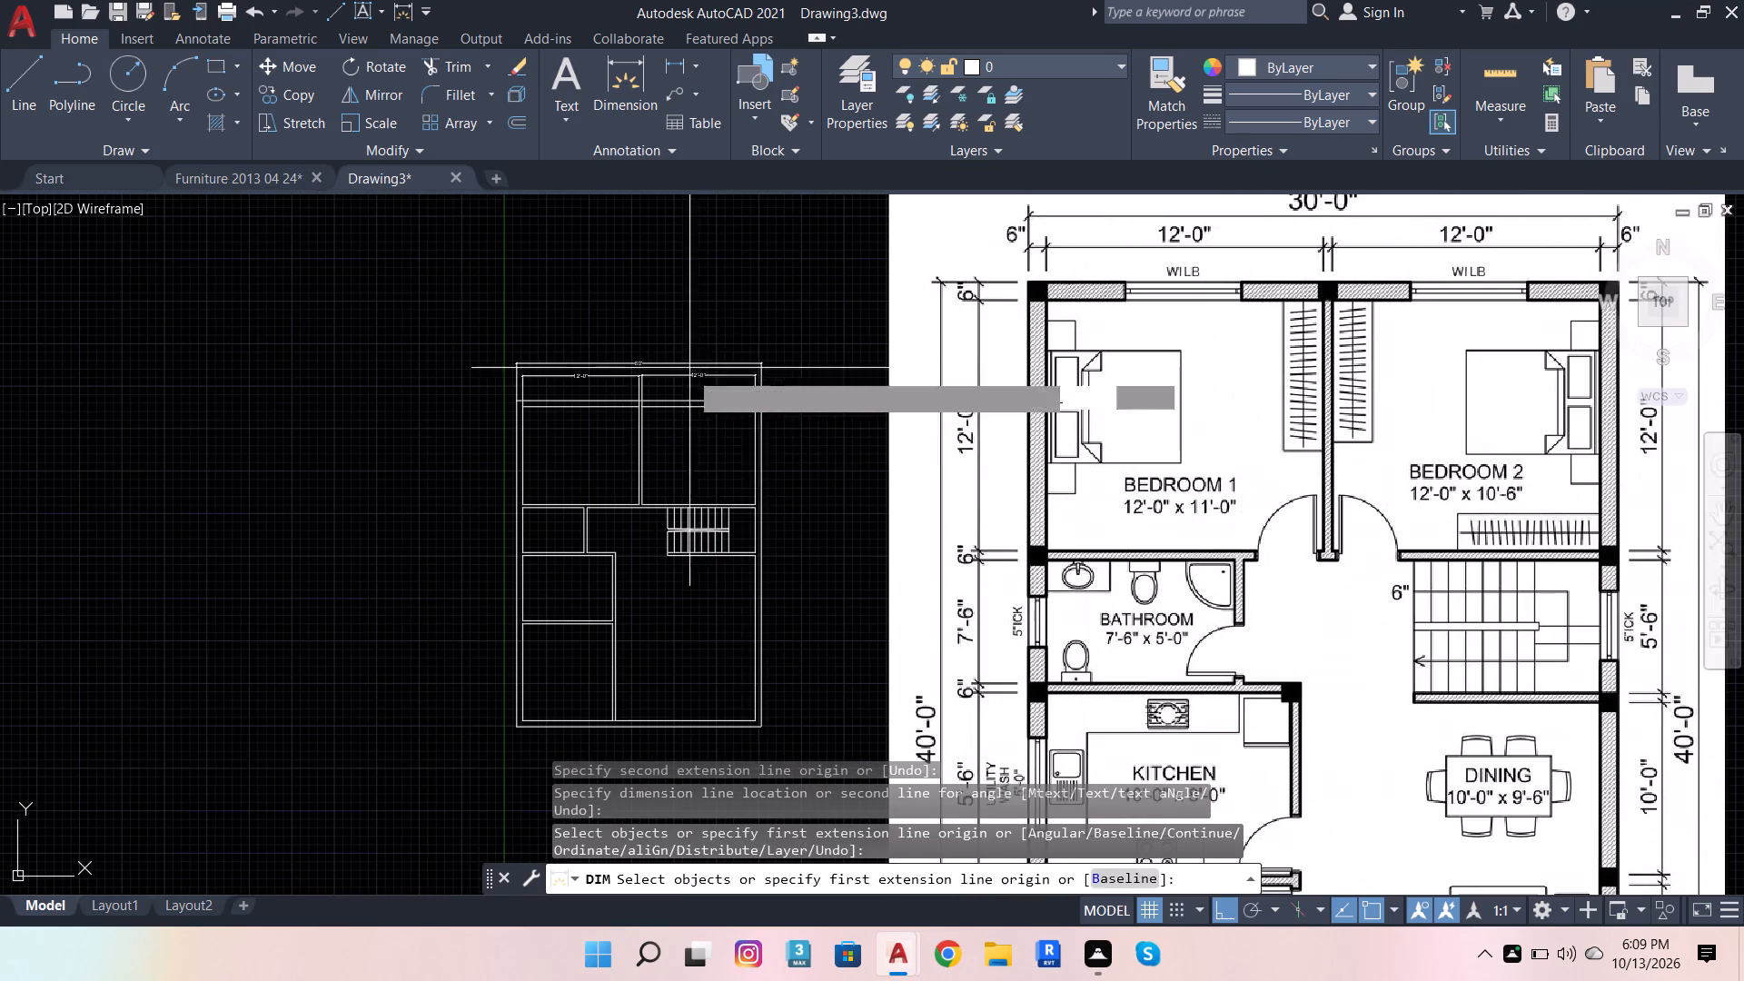
click(508, 499)
click(481, 510)
Dimension the inner depths of the top-left bedroom, bathroom and kitchen between the overall depth dimension and the left wall, lining them up.
scroll(521, 477, up, 2)
click(530, 468)
click(474, 462)
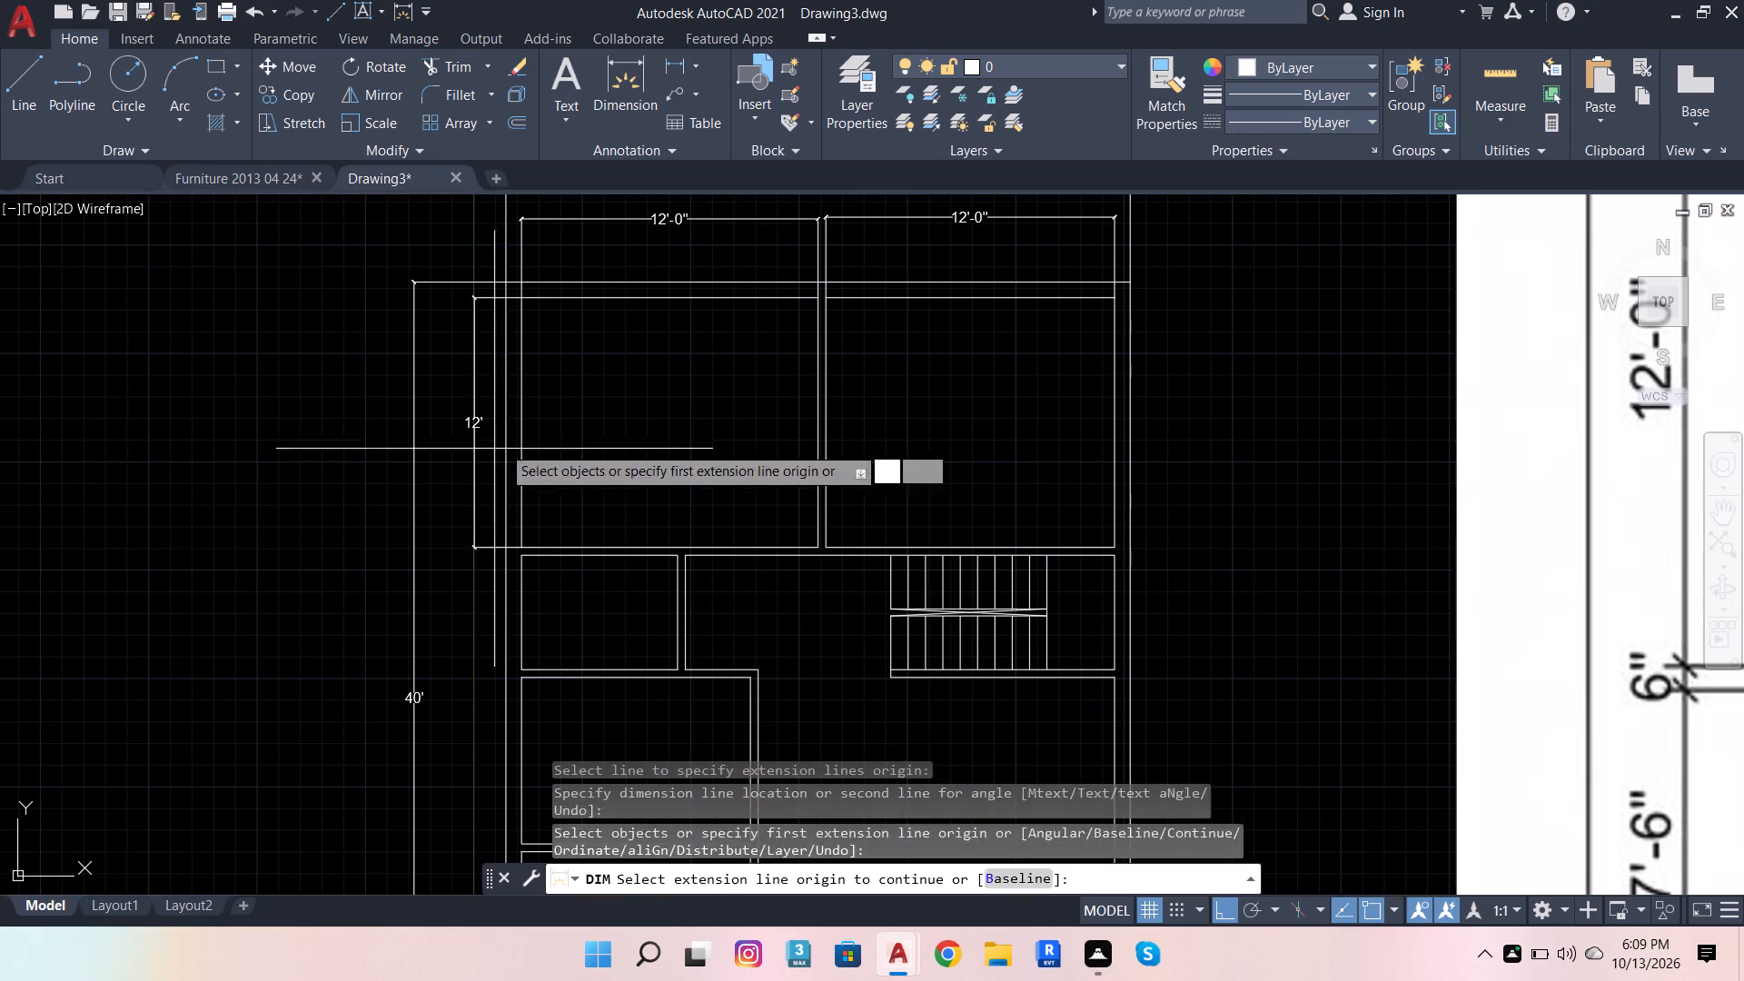
scroll(573, 428, down, 2)
scroll(541, 480, up, 3)
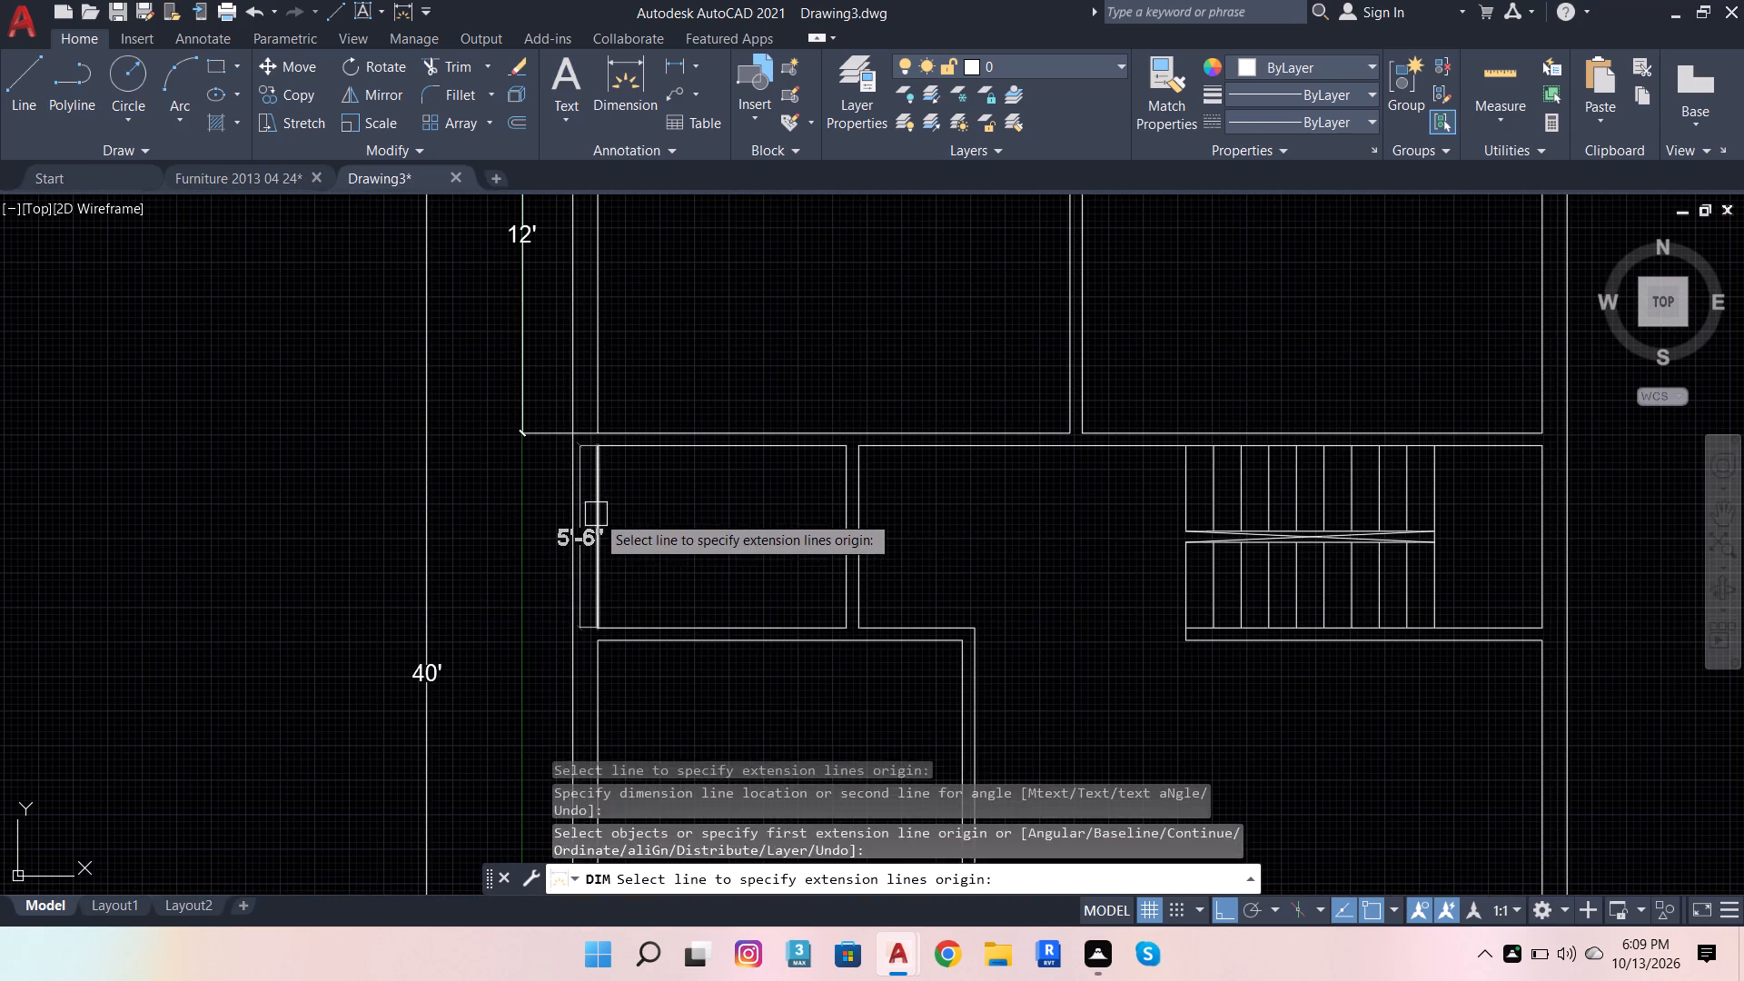
click(596, 514)
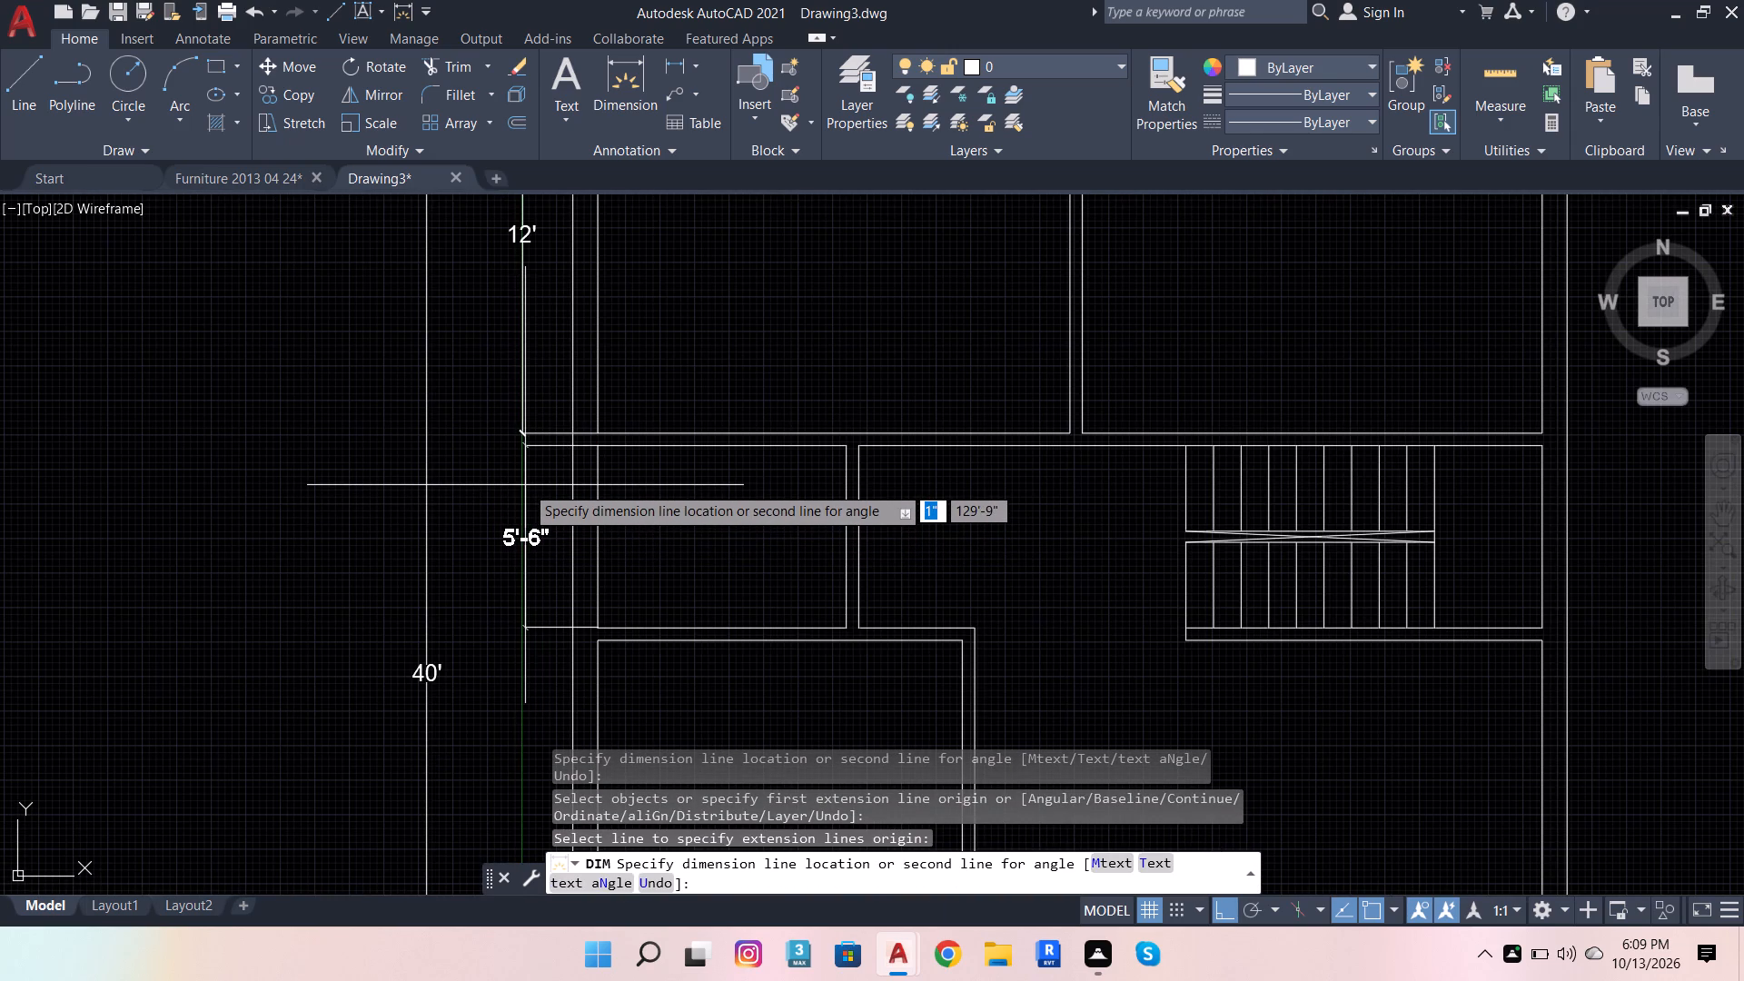
click(521, 436)
scroll(510, 493, up, 2)
scroll(614, 343, down, 3)
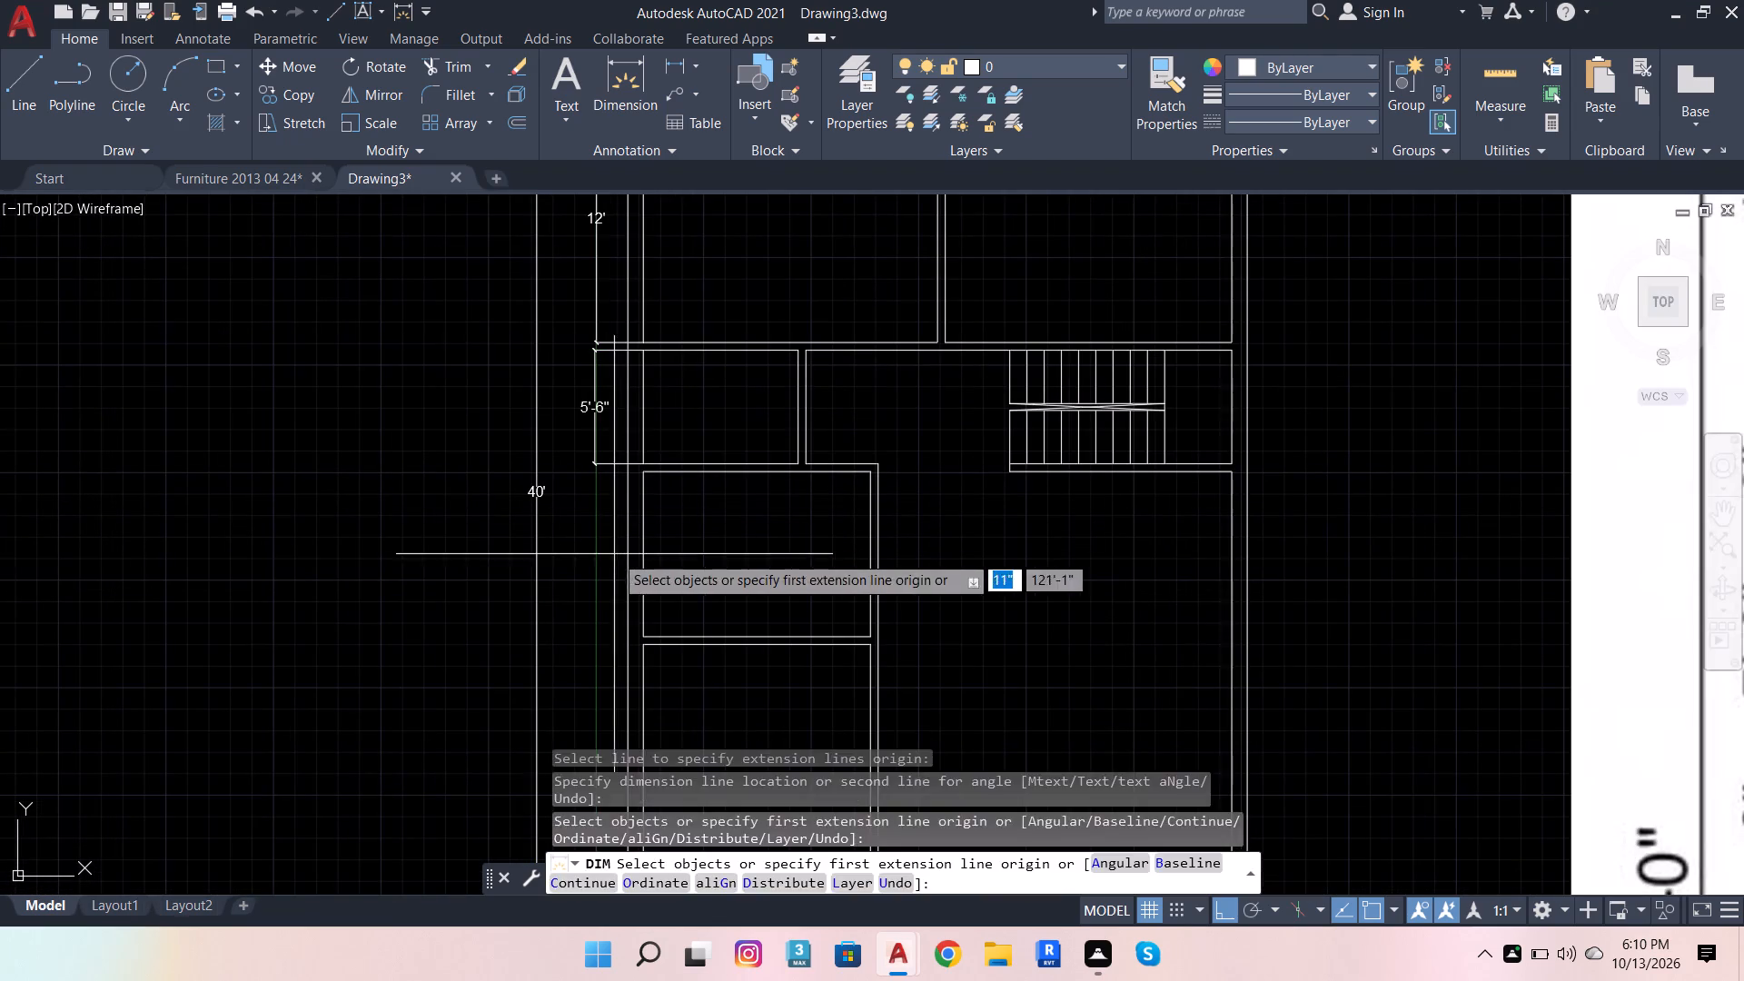
click(643, 543)
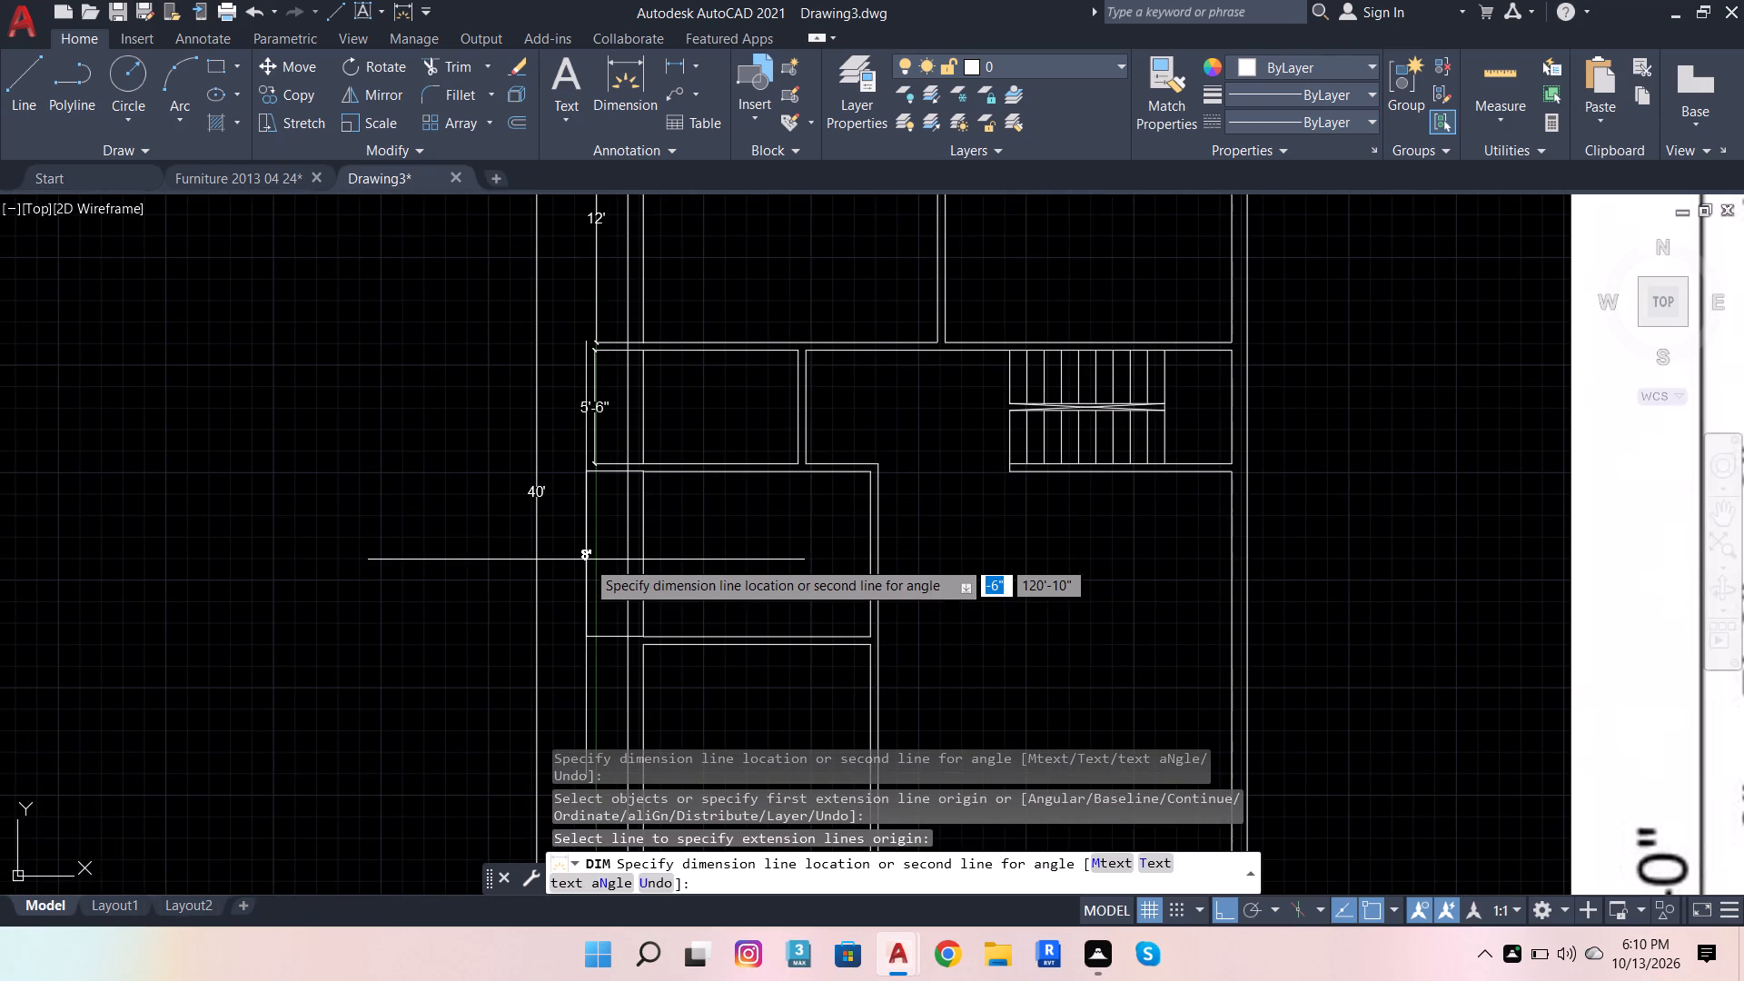
click(593, 542)
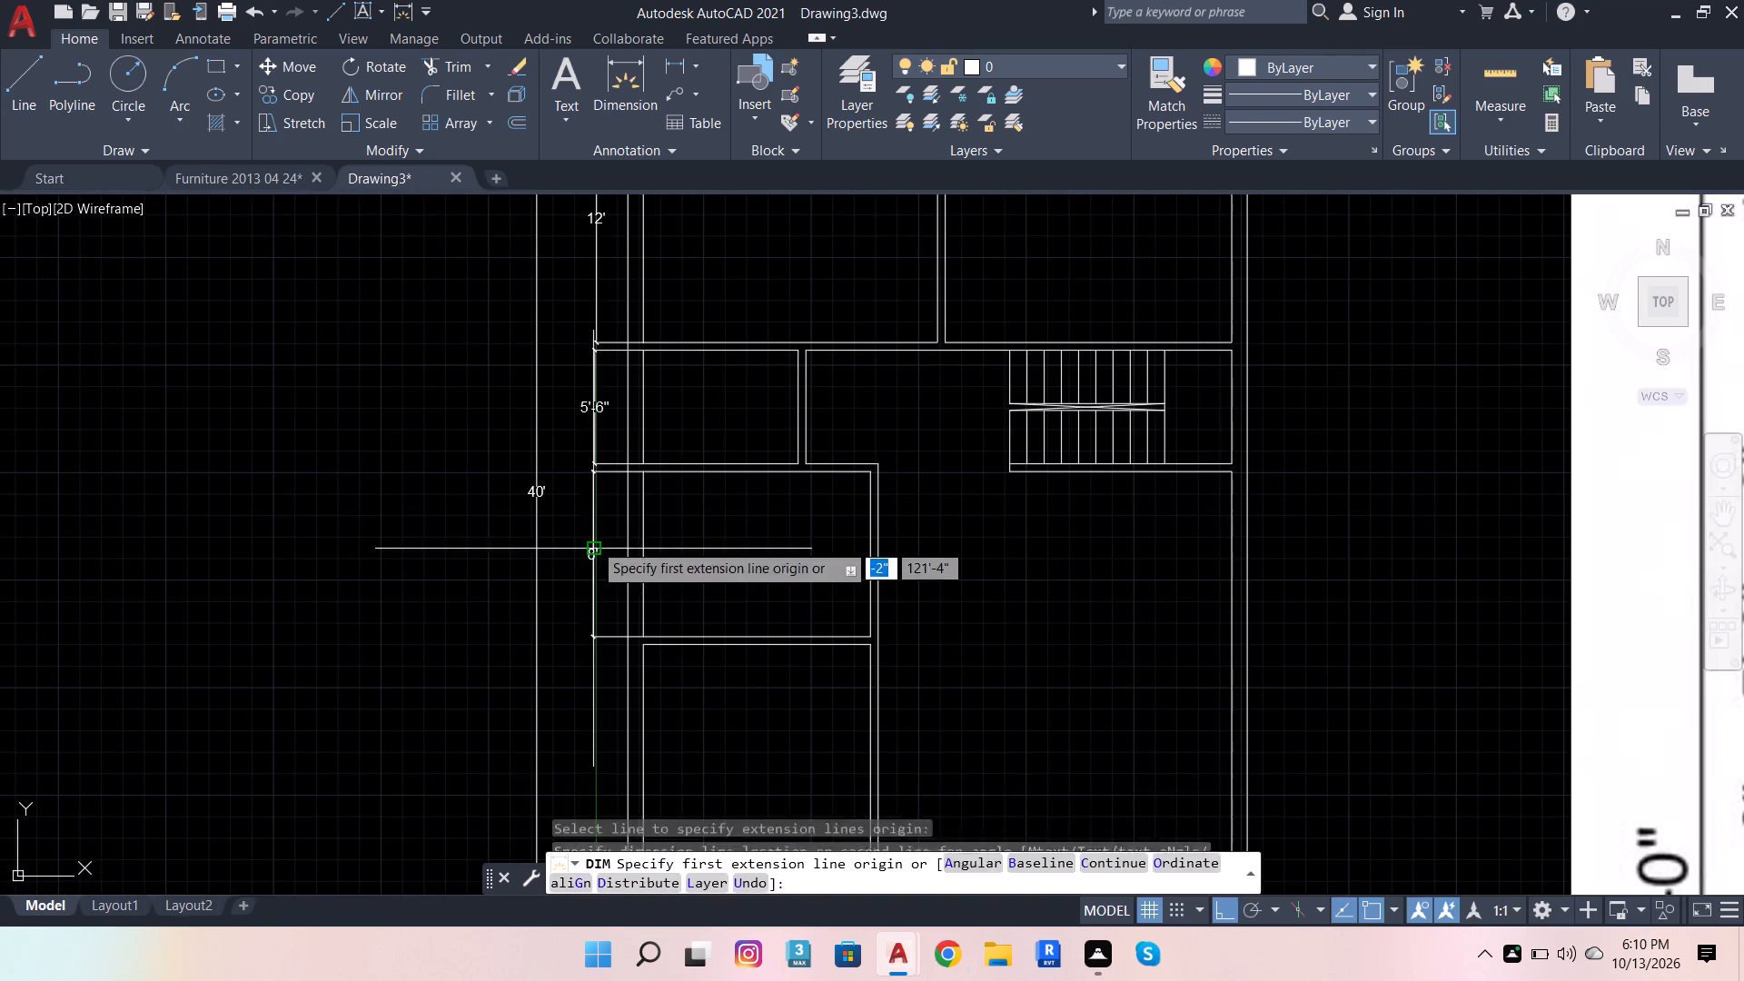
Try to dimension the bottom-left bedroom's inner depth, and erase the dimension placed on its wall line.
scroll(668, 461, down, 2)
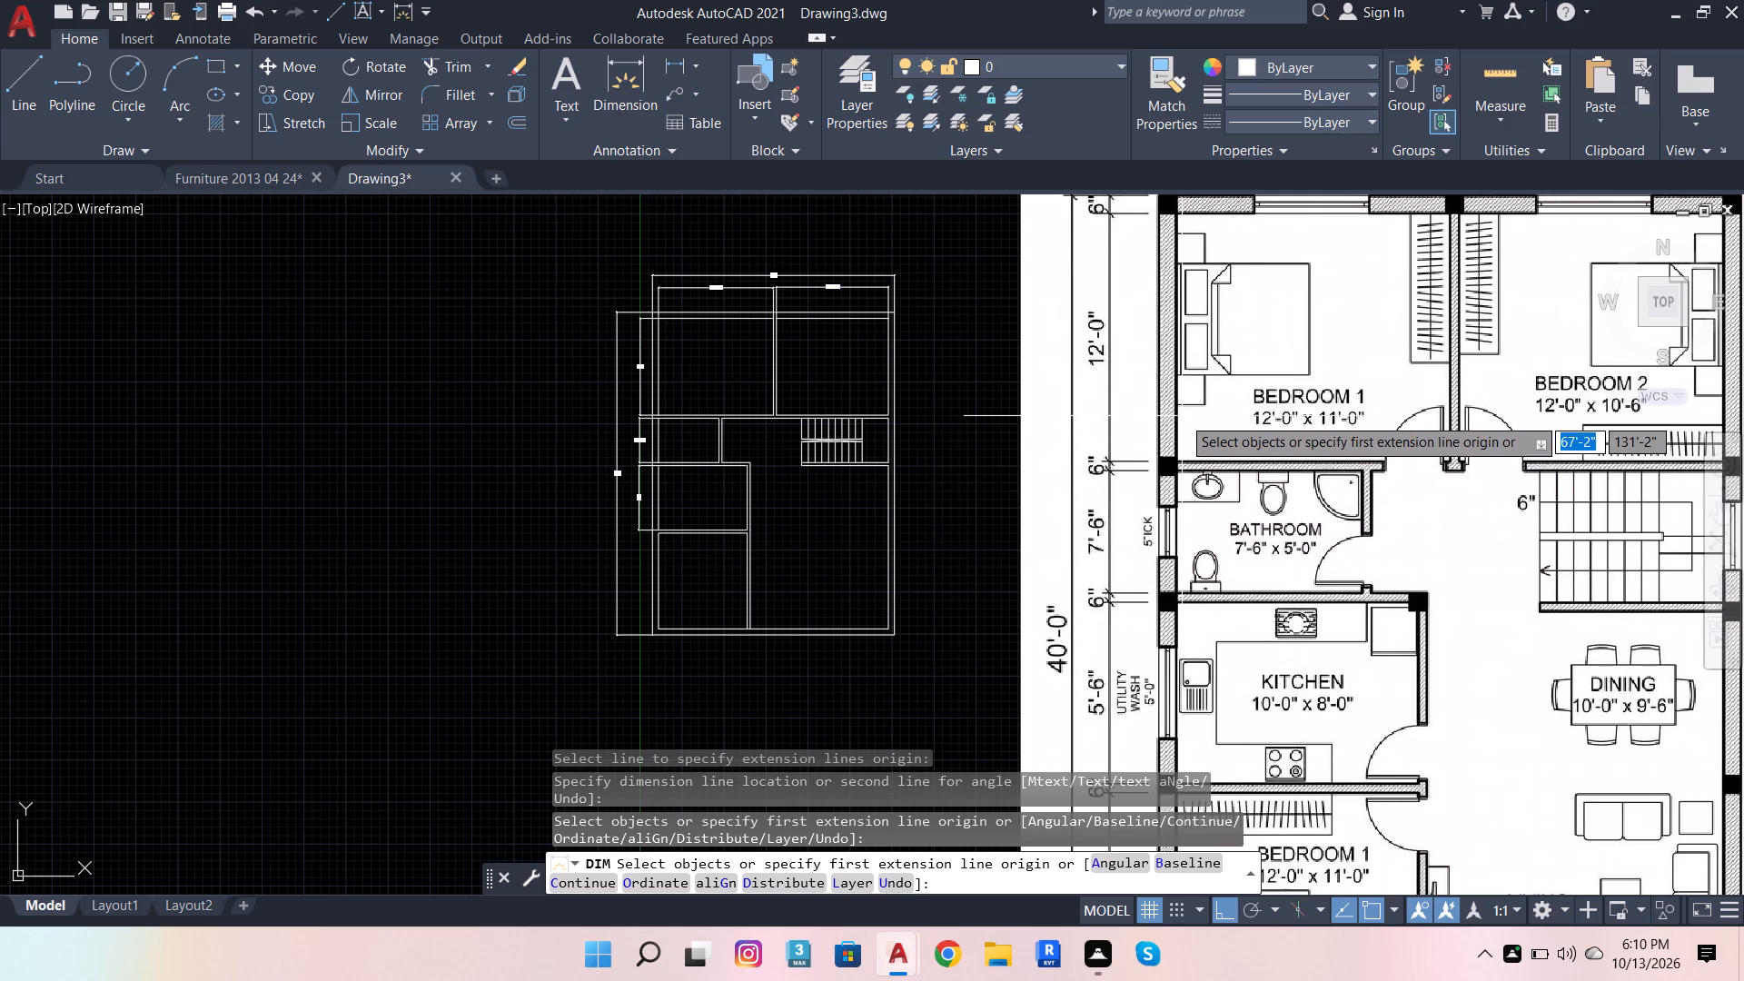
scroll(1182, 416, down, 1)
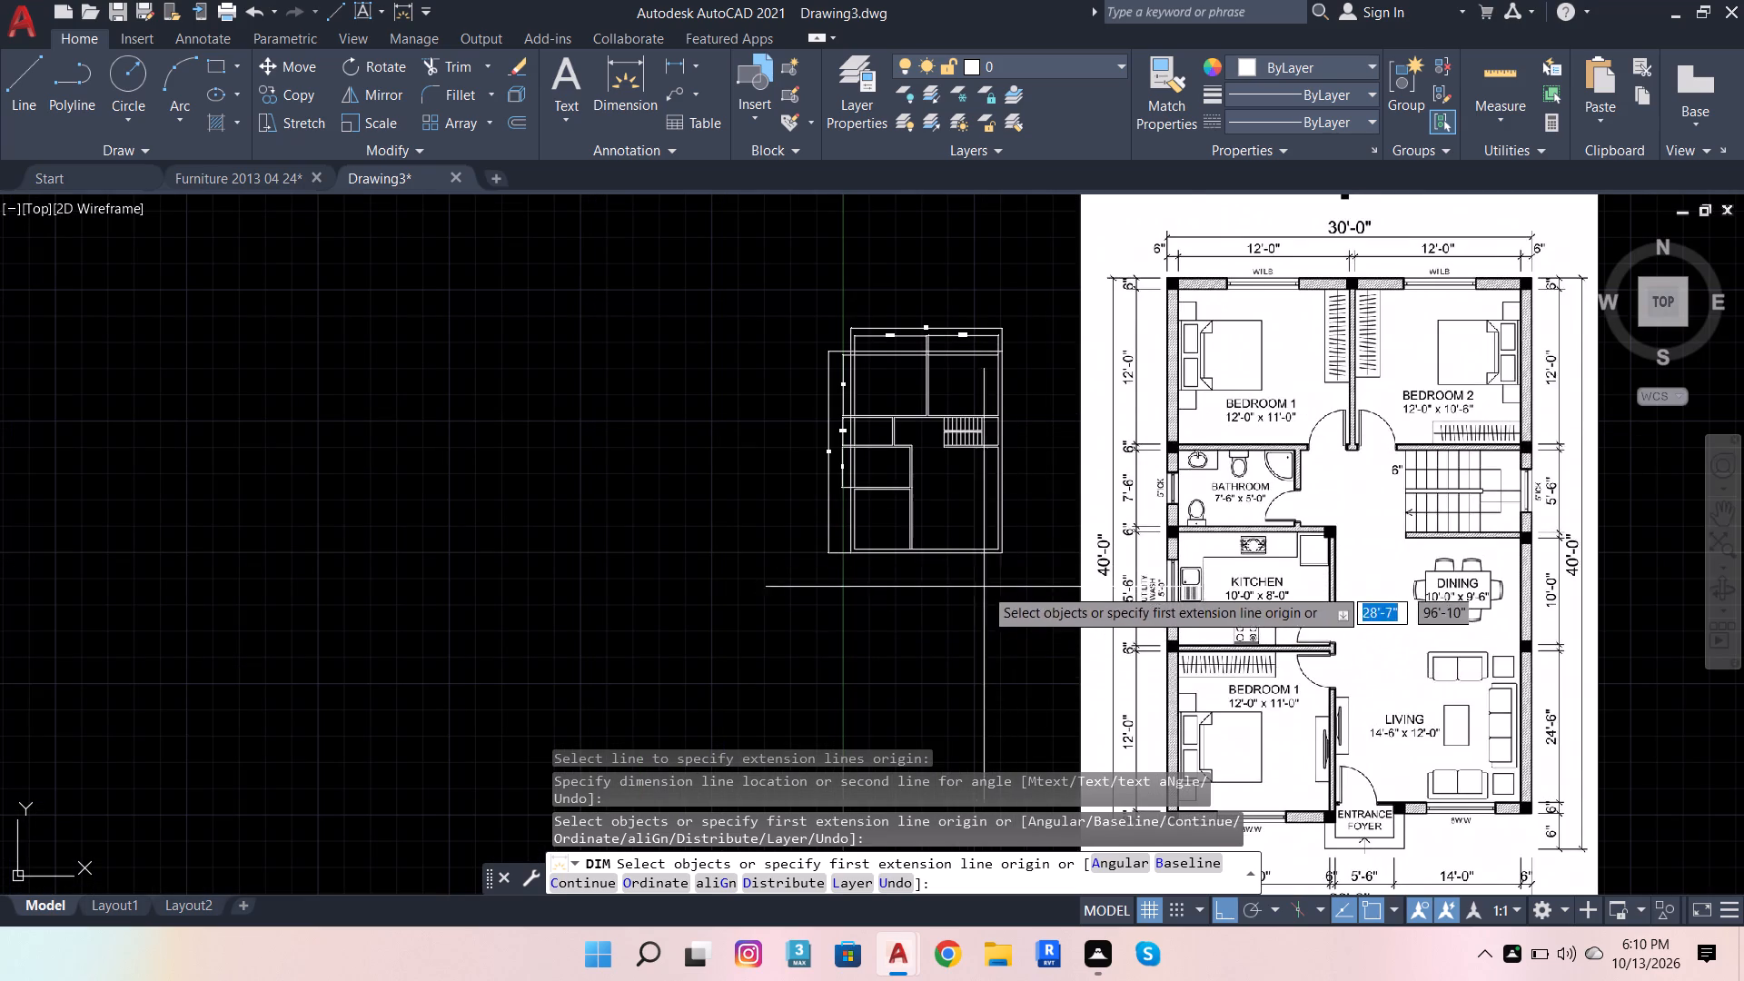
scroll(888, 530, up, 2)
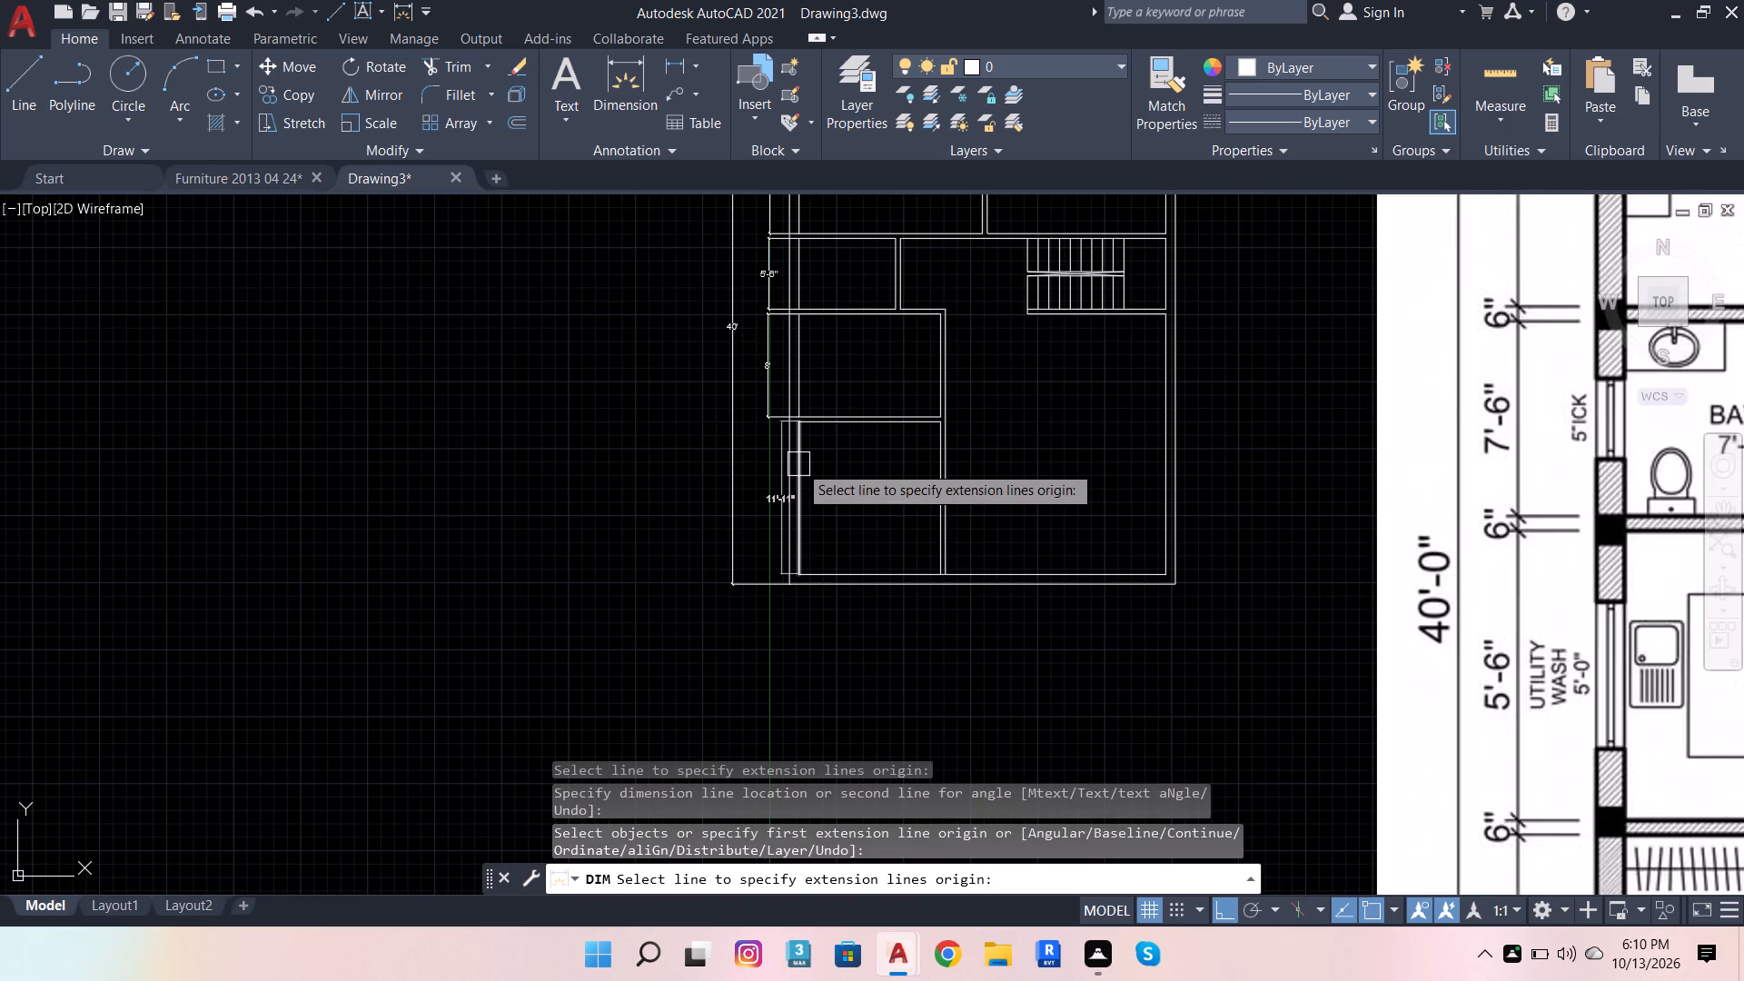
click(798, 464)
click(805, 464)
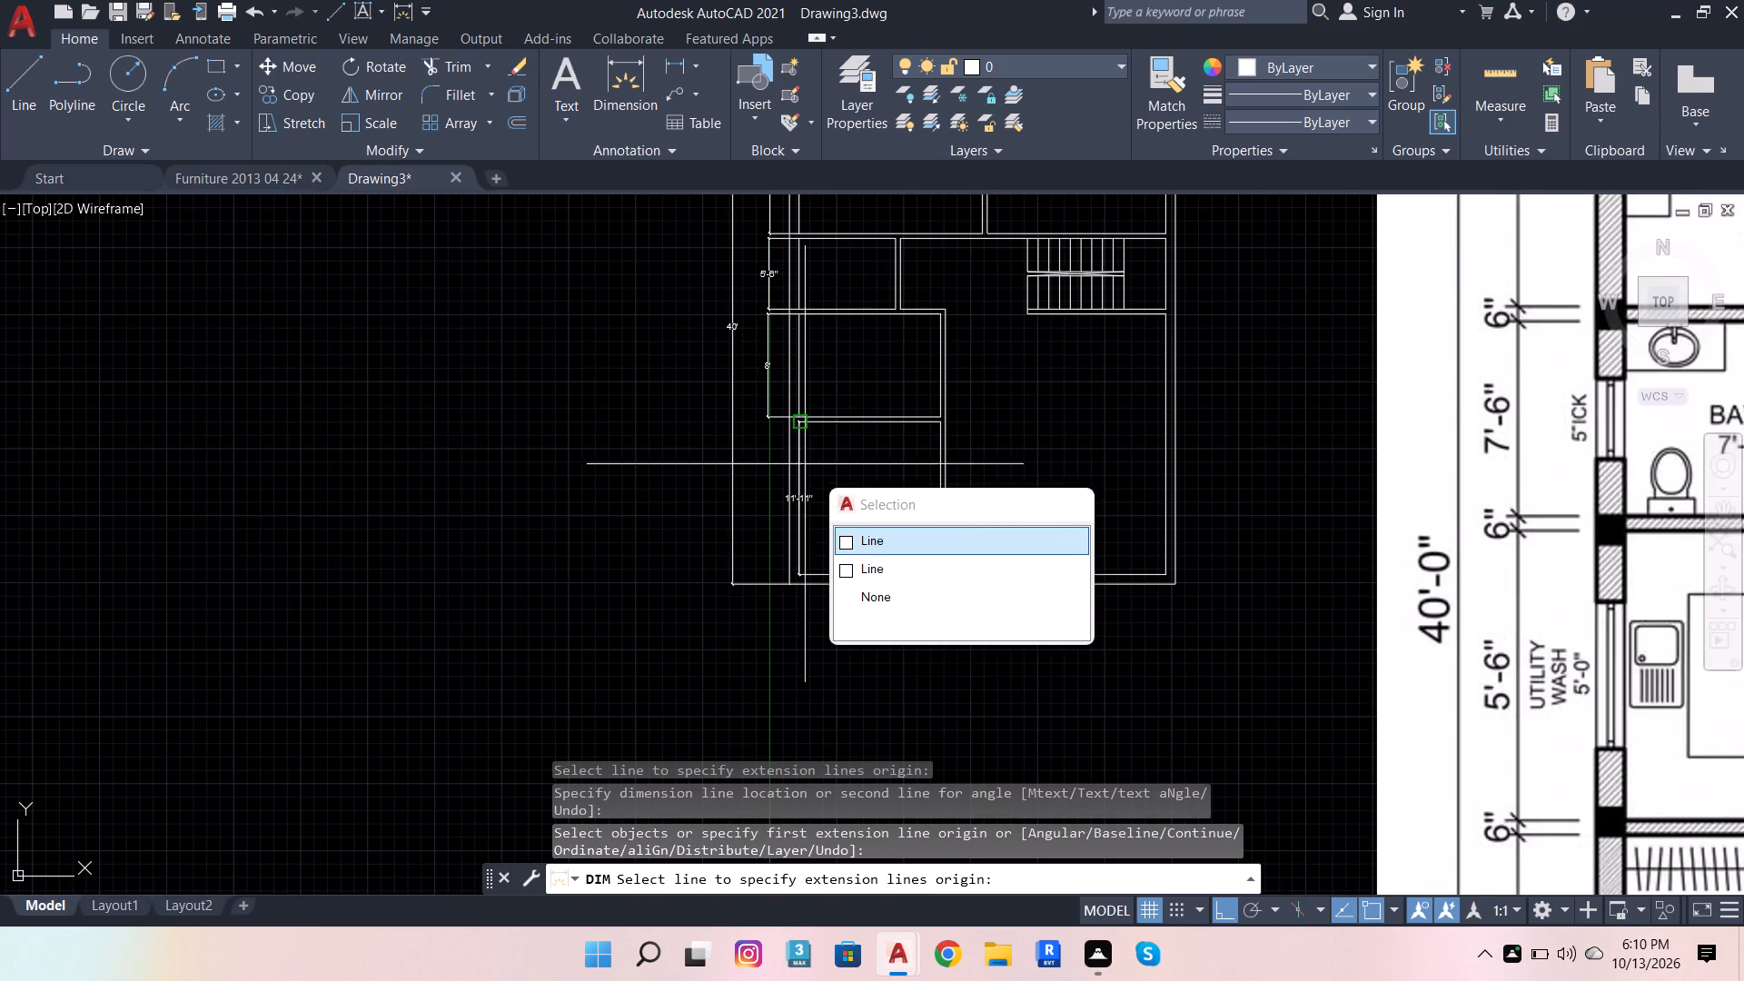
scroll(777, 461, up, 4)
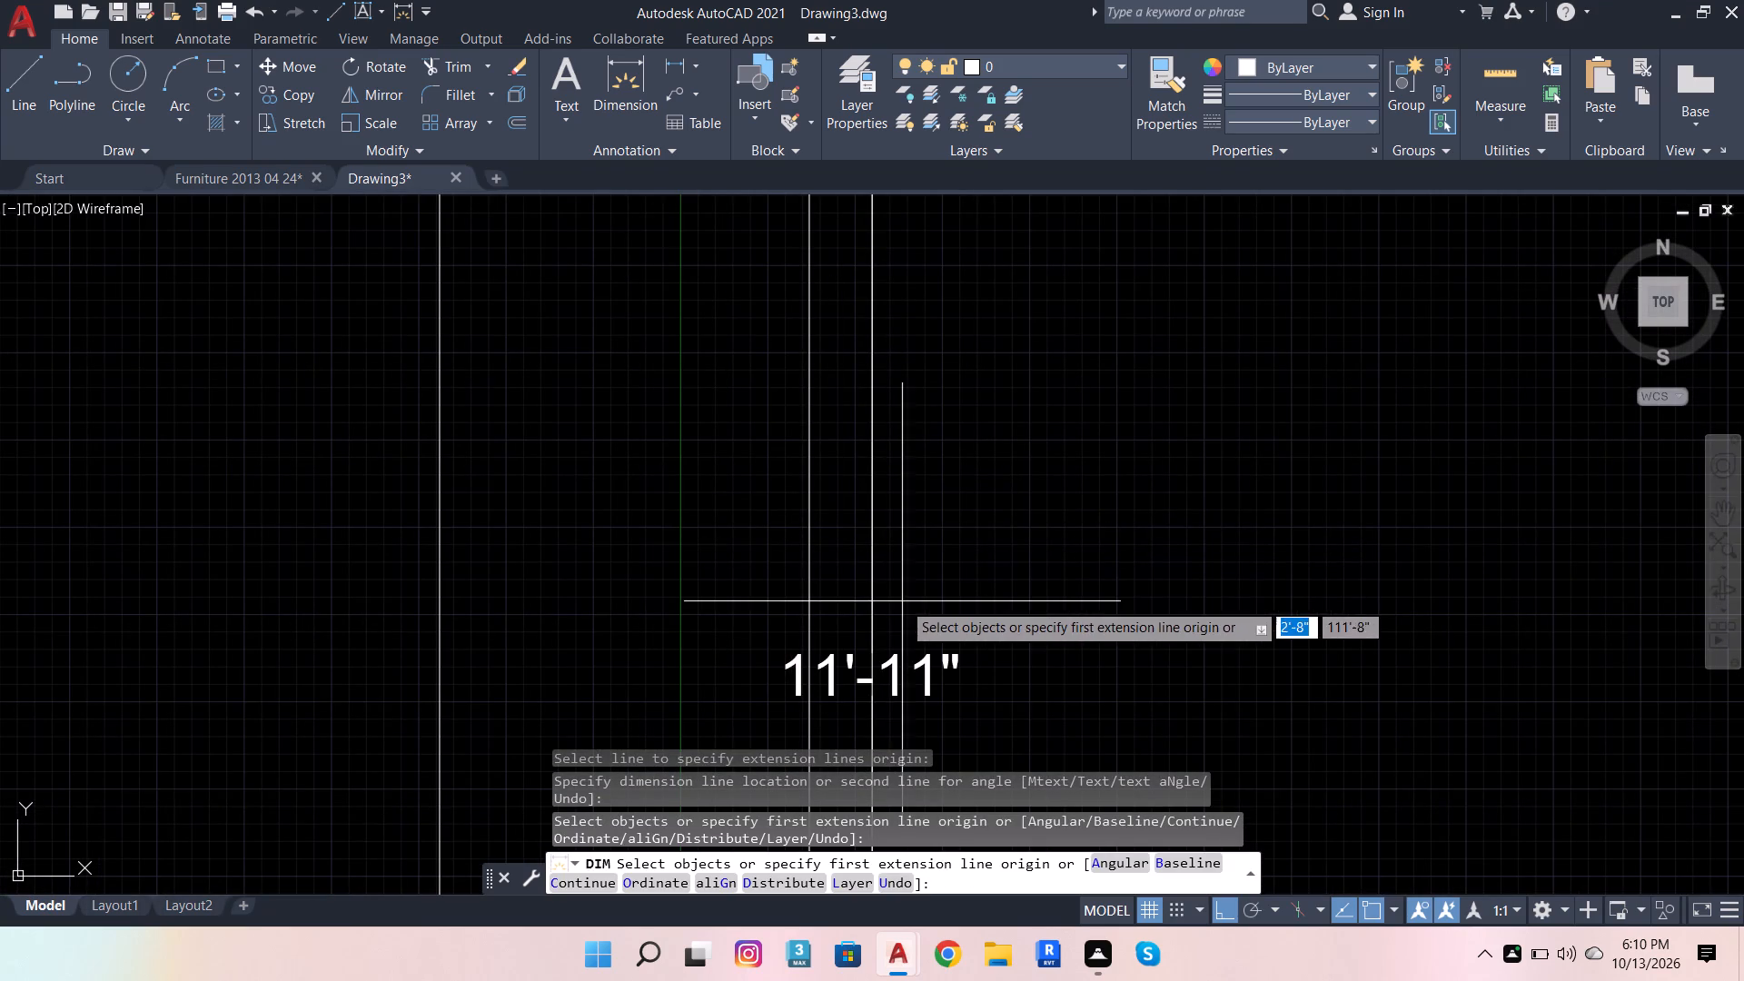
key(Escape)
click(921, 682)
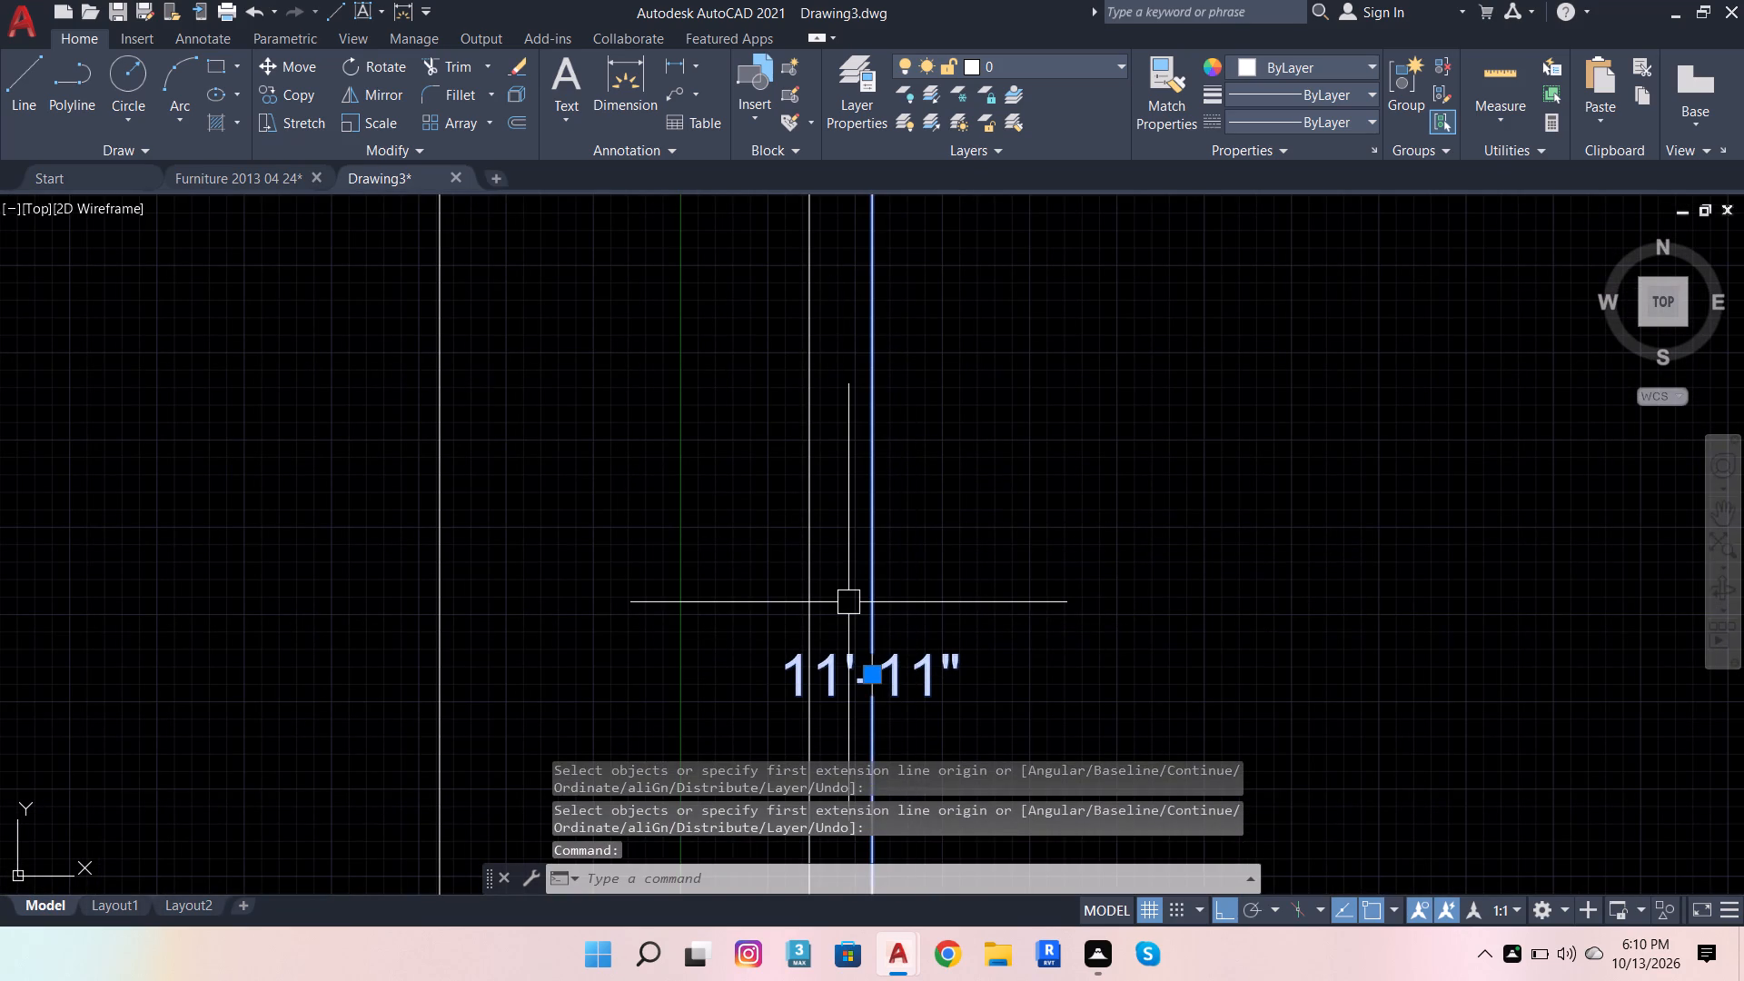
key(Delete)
Dimension the bottom-left bedroom's inner depth outside the left wall, in line with the kitchen's depth dimension.
scroll(863, 629, down, 2)
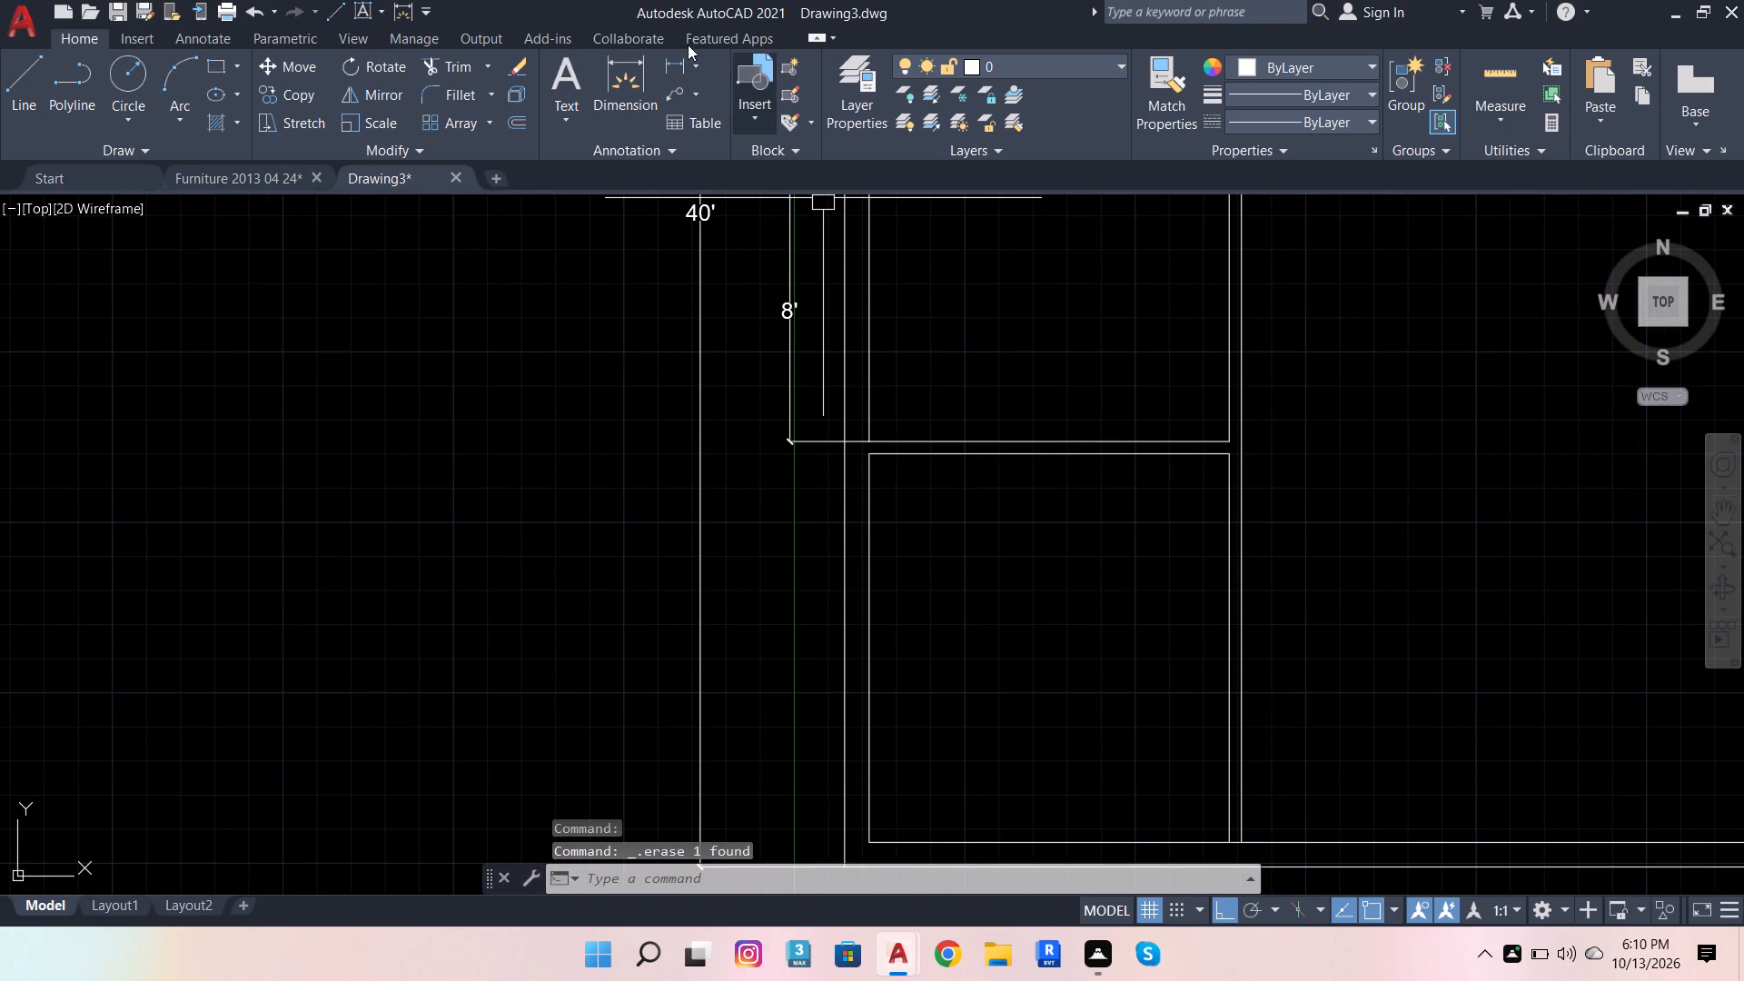
click(640, 84)
click(860, 543)
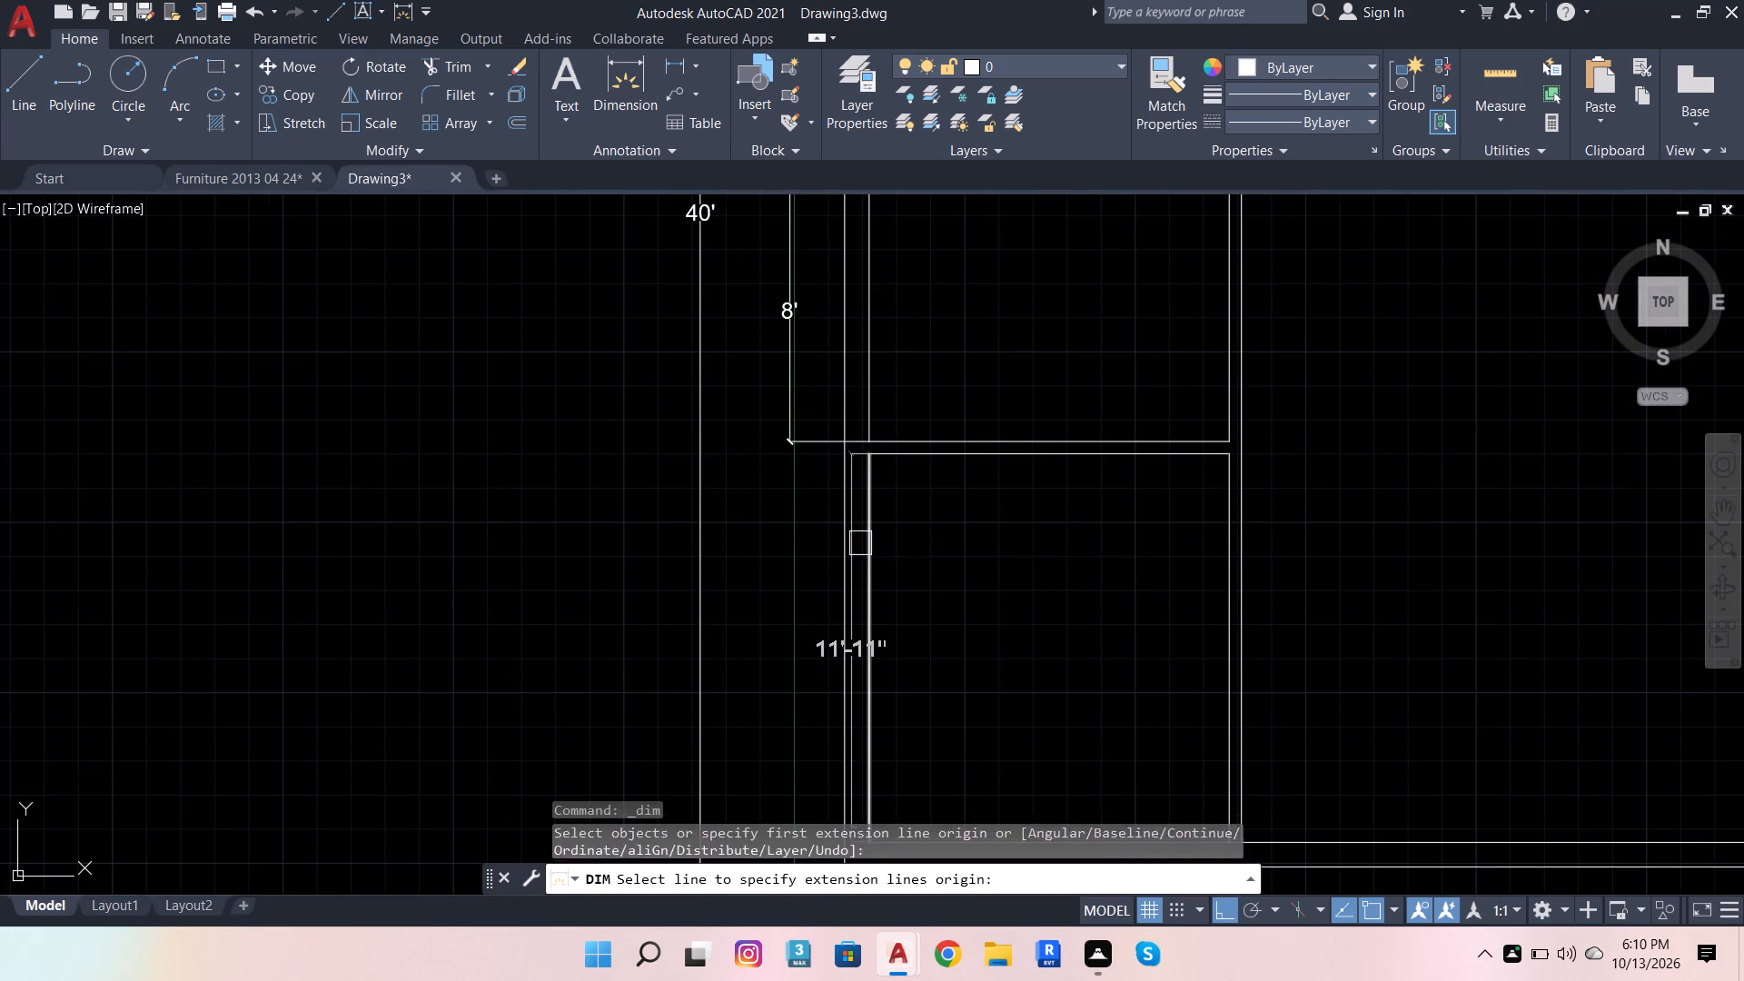
click(793, 516)
scroll(880, 398, down, 3)
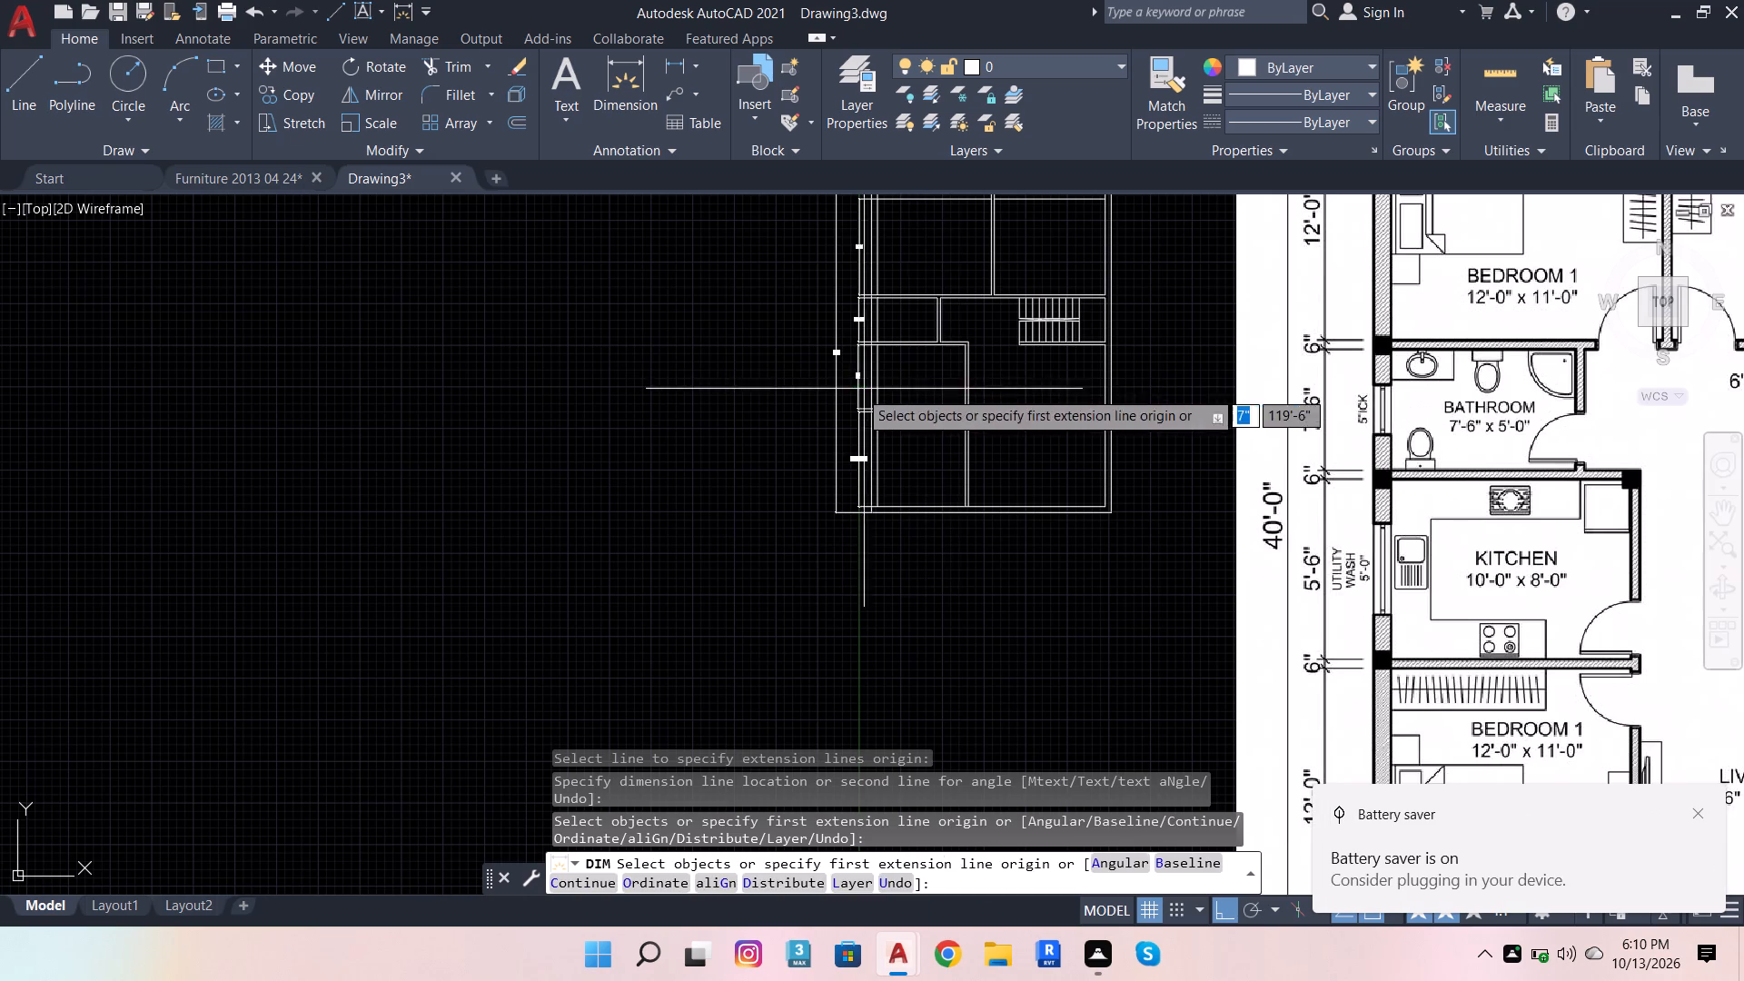
scroll(851, 394, up, 2)
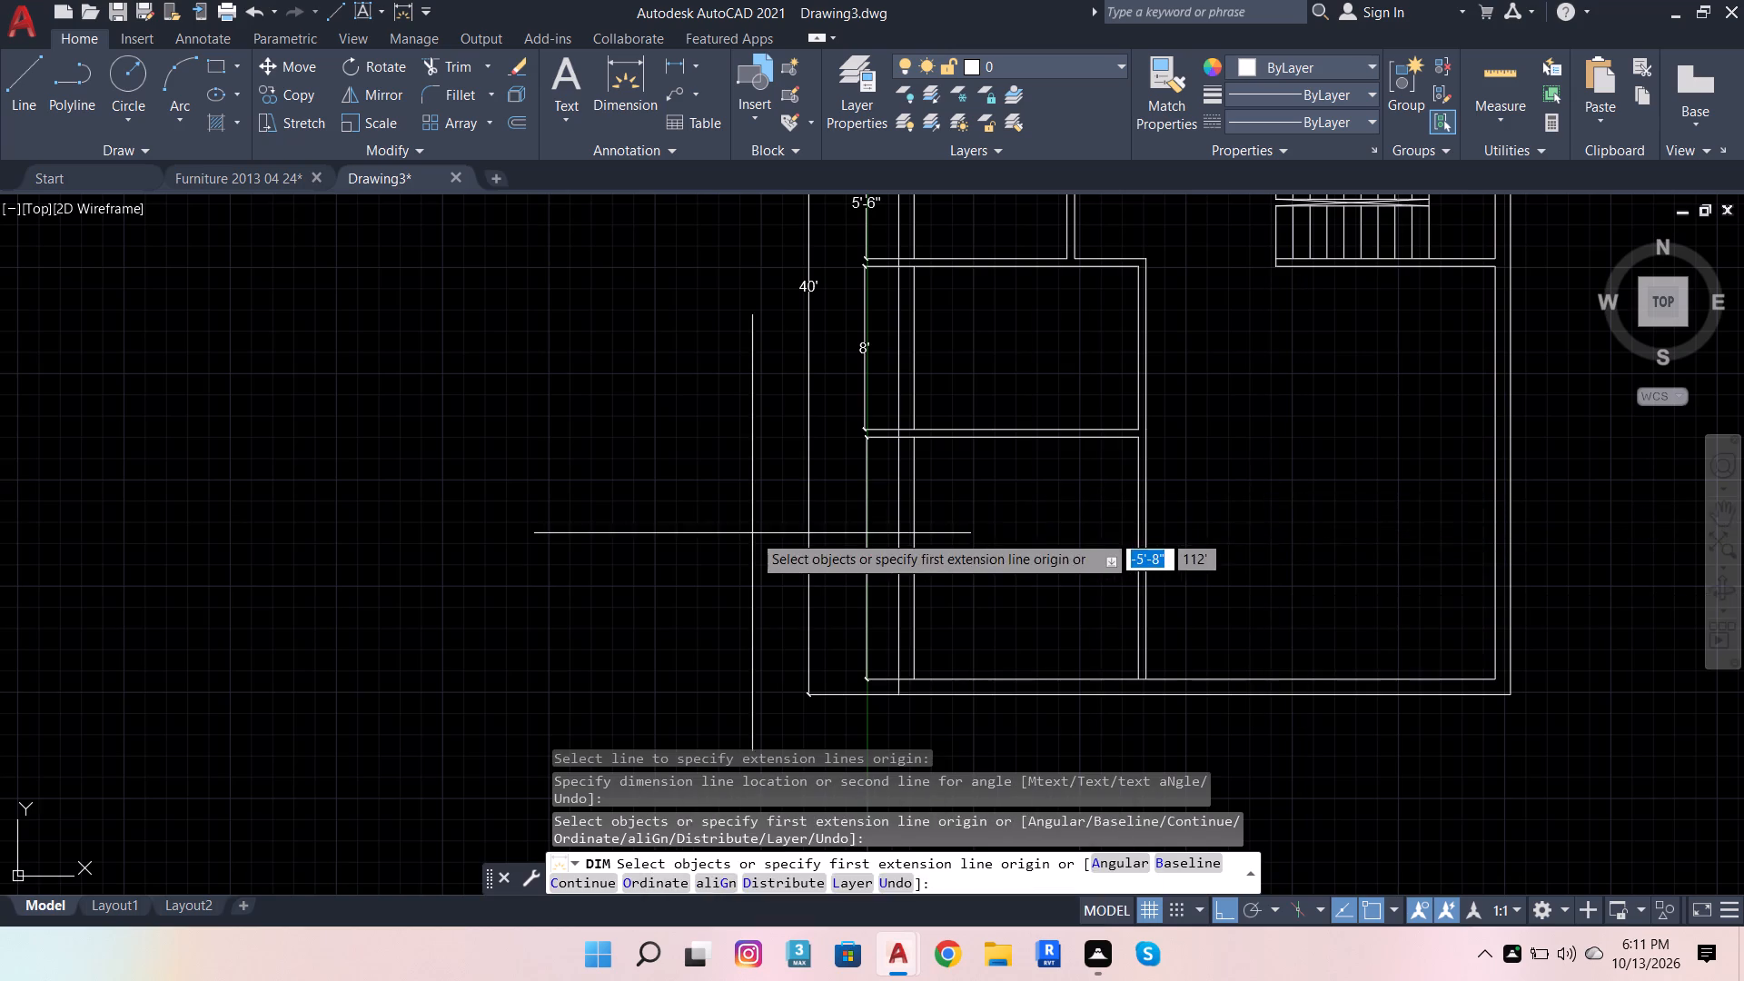
Override the bottom-left bedroom's depth dimension text outside the left wall with 12'-0".
scroll(817, 511, down, 2)
scroll(832, 532, up, 2)
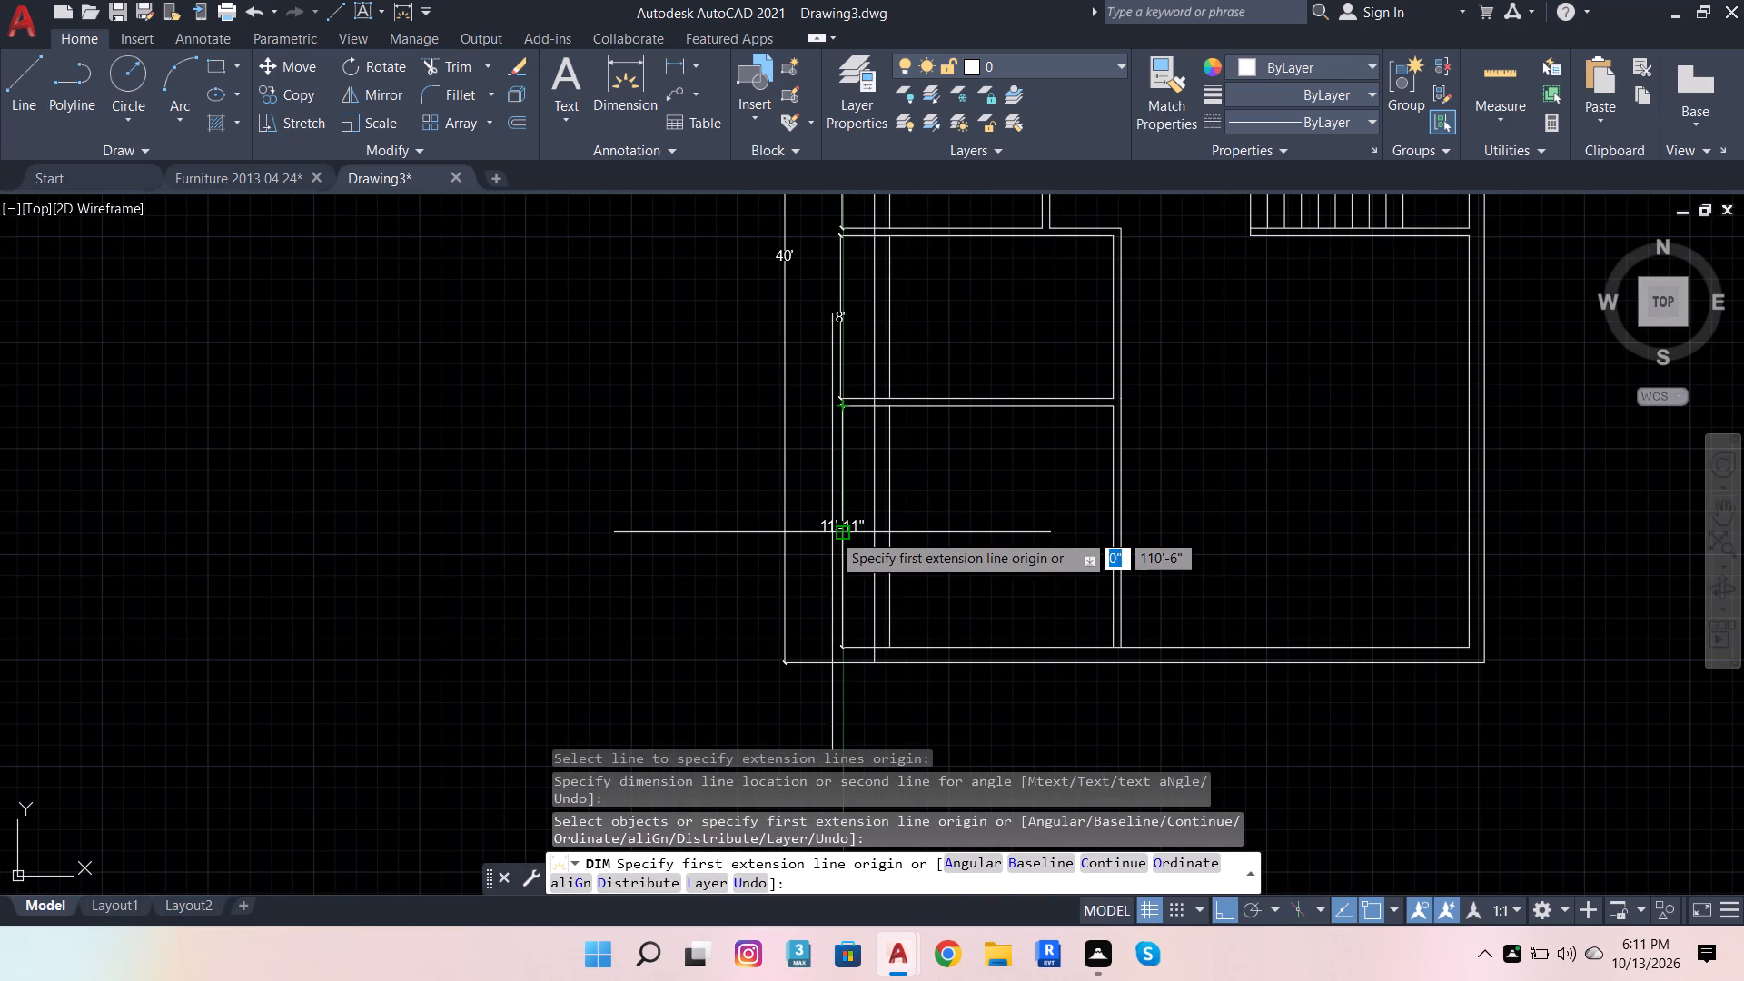
key(Escape)
scroll(866, 525, up, 2)
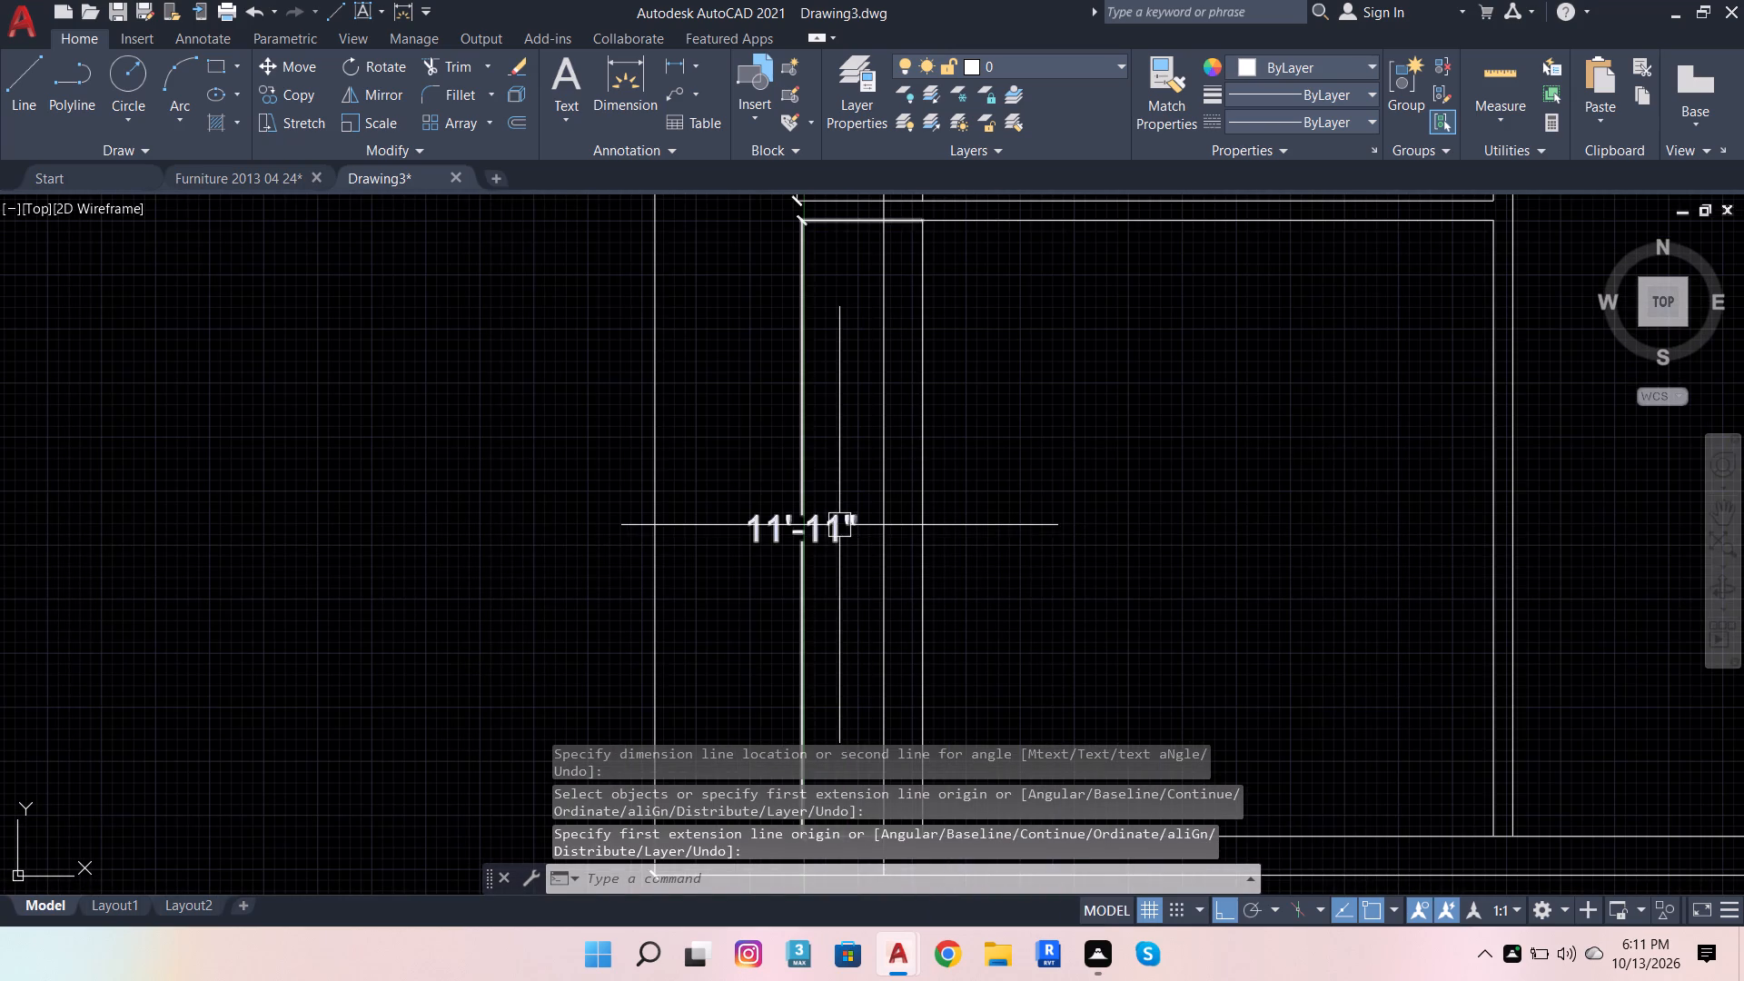
triple_click(837, 525)
key(BackSpace)
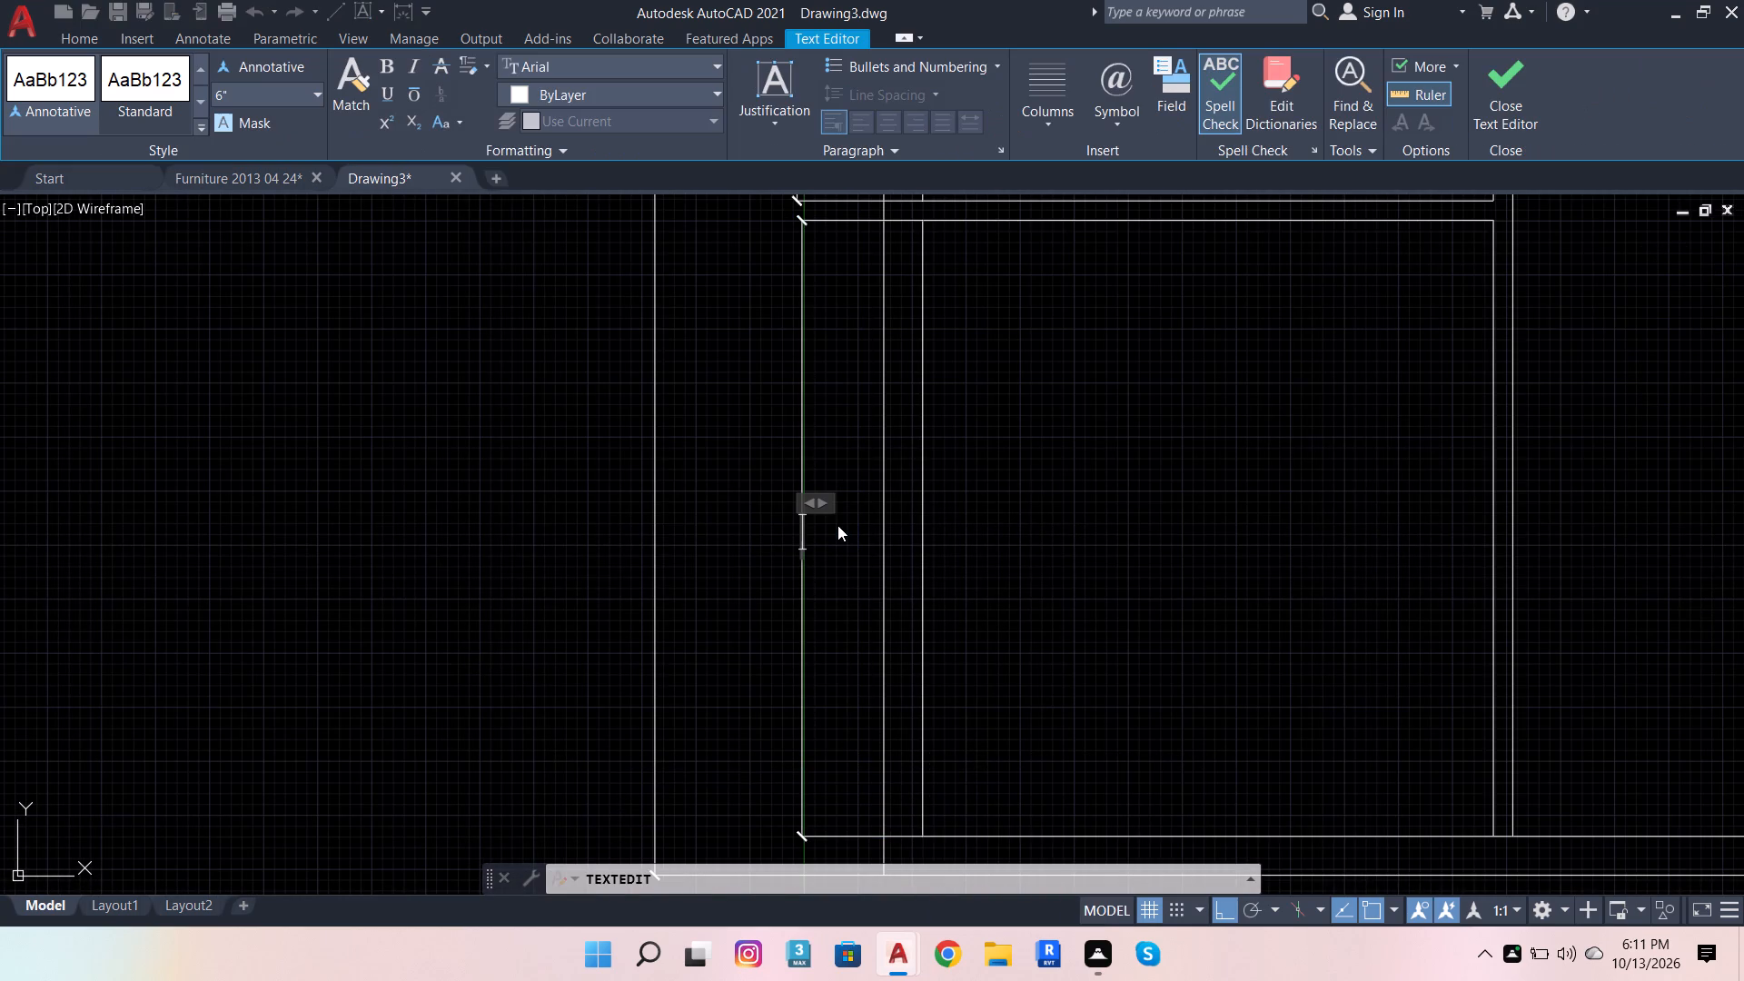
scroll(802, 553, down, 3)
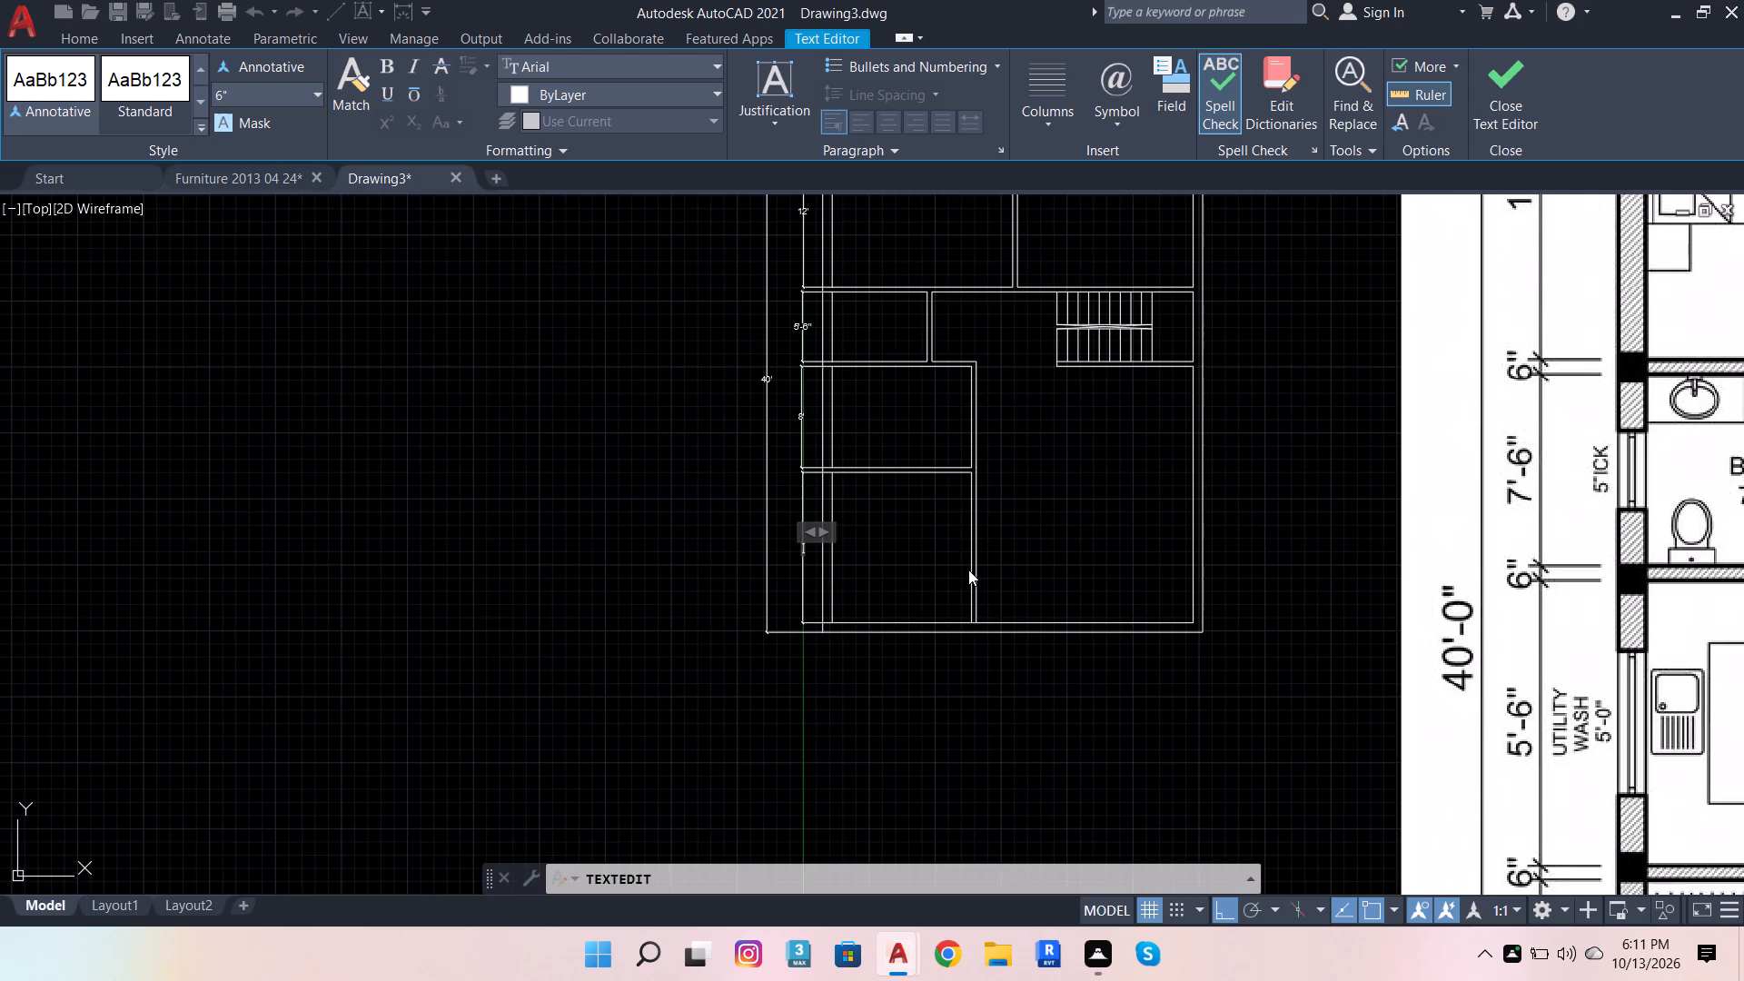
scroll(968, 570, down, 2)
scroll(936, 537, up, 3)
scroll(838, 636, up, 2)
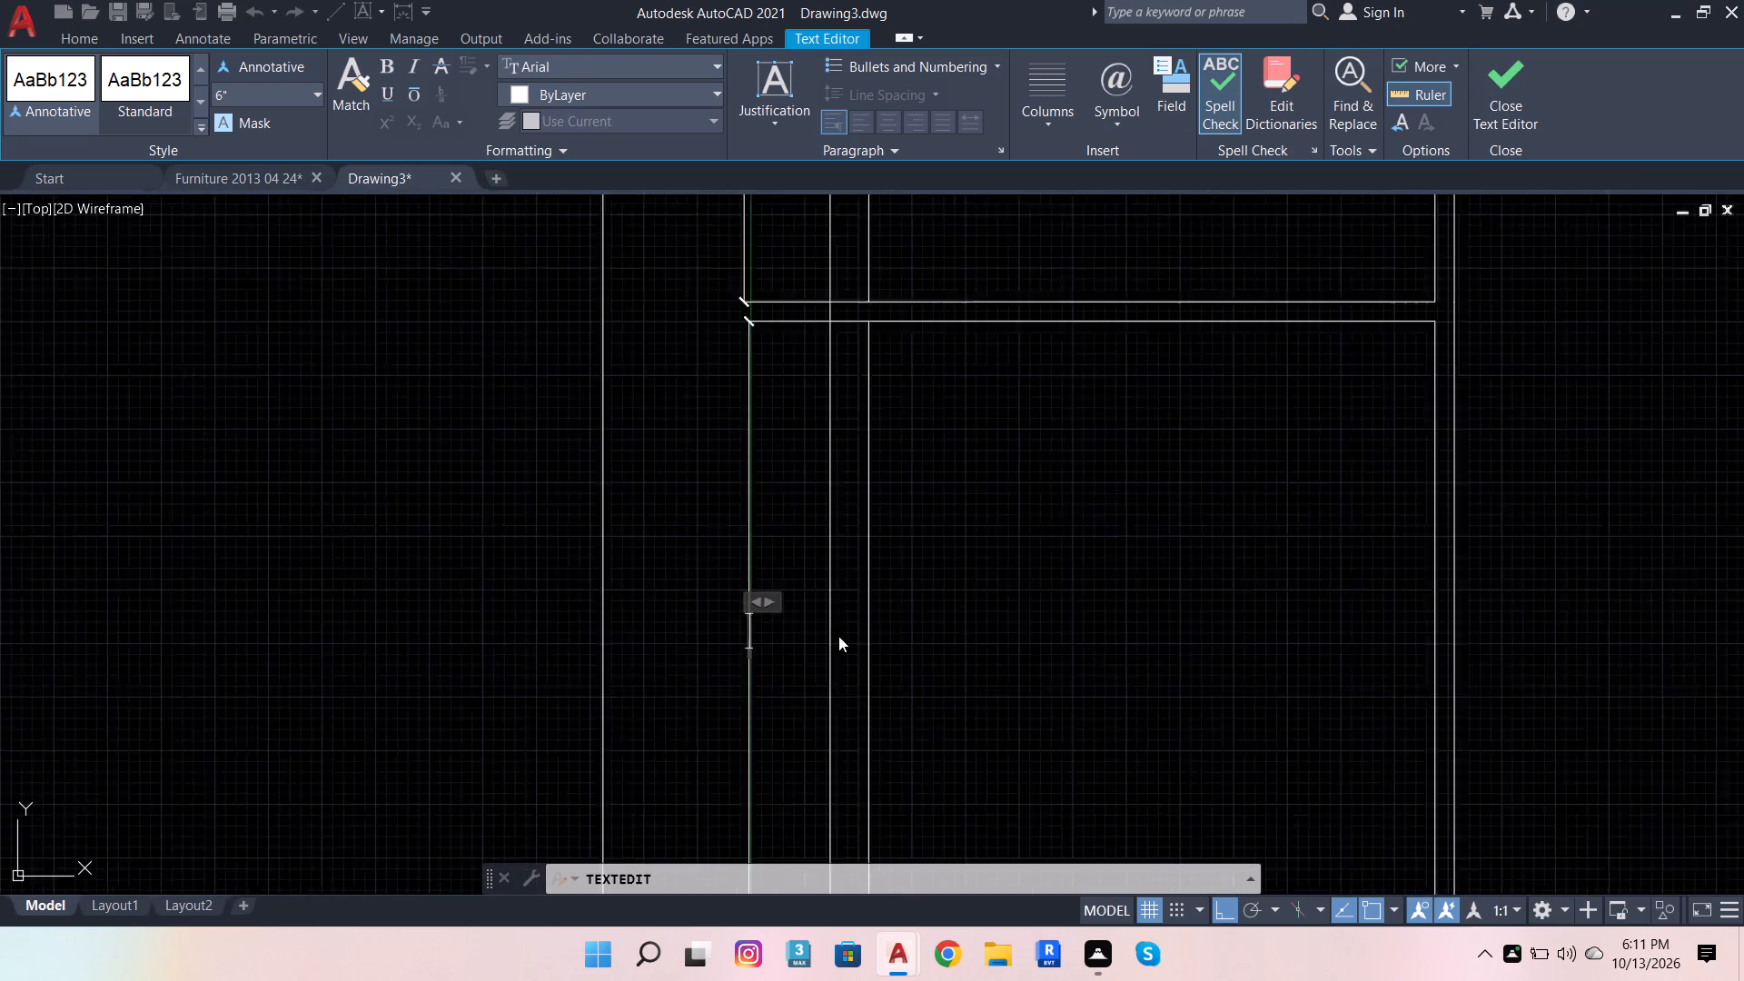
scroll(838, 636, up, 1)
text(12'-0")
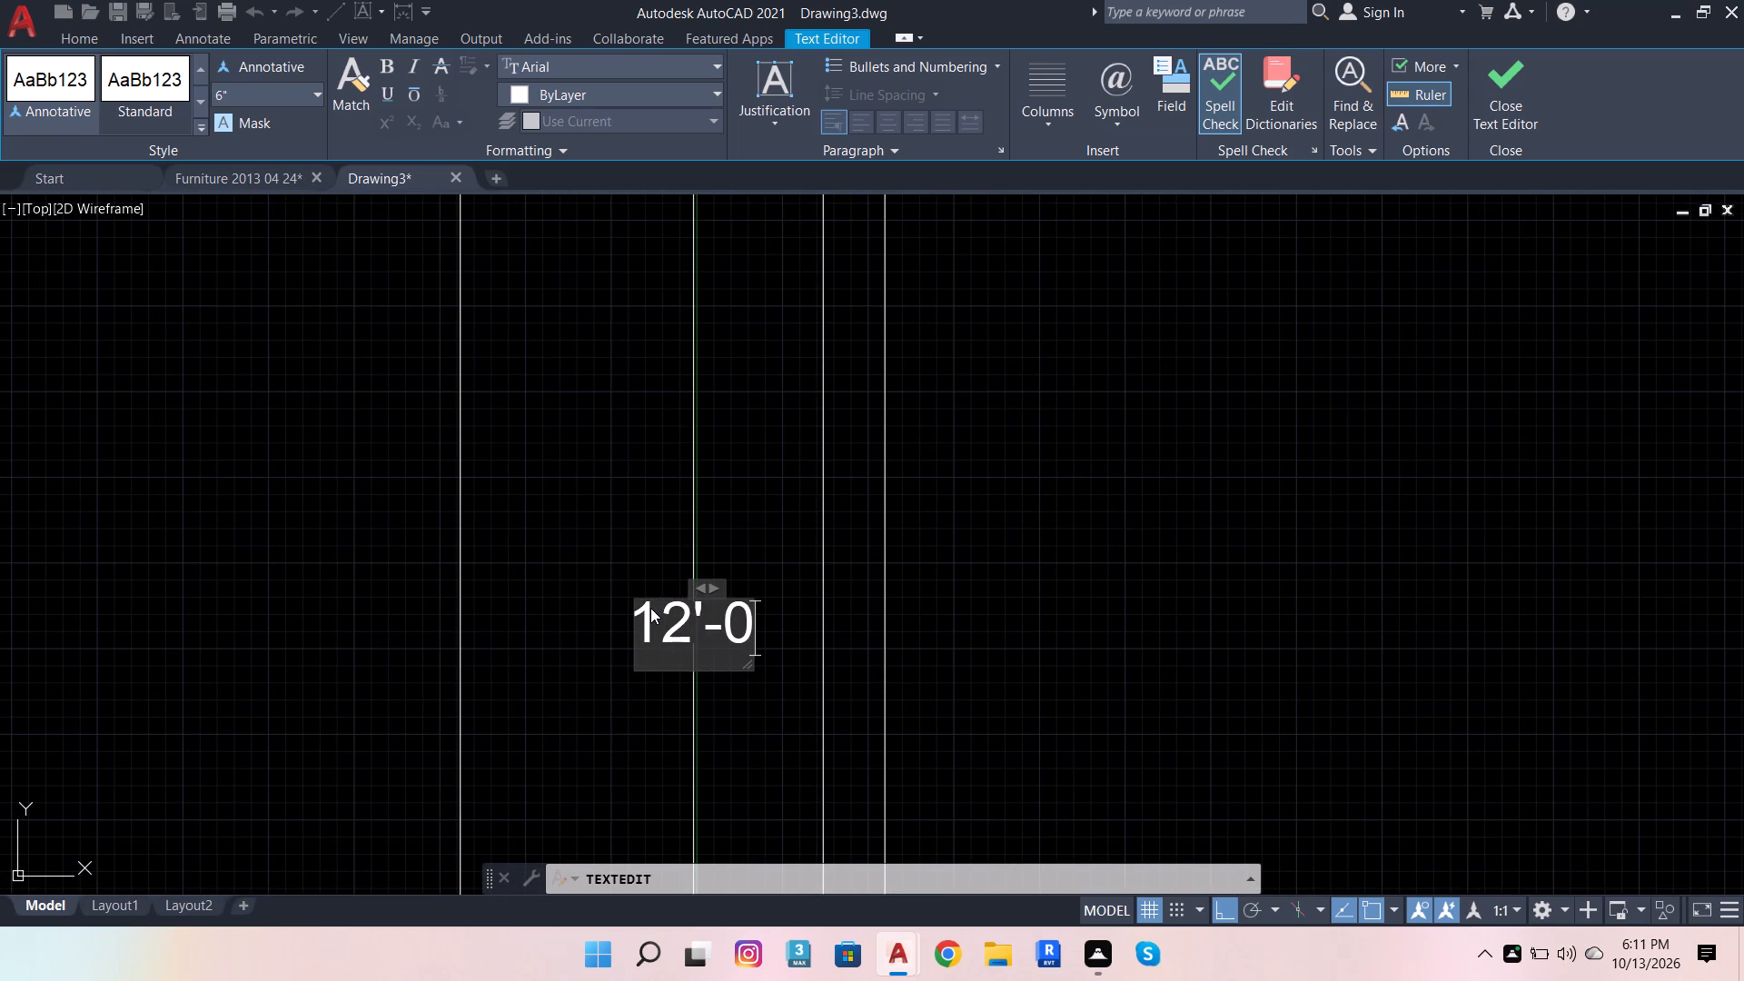
drag(863, 469, 864, 485)
Check the reference plan and override the kitchen's depth dimension text with 5'-8".
scroll(864, 475, down, 6)
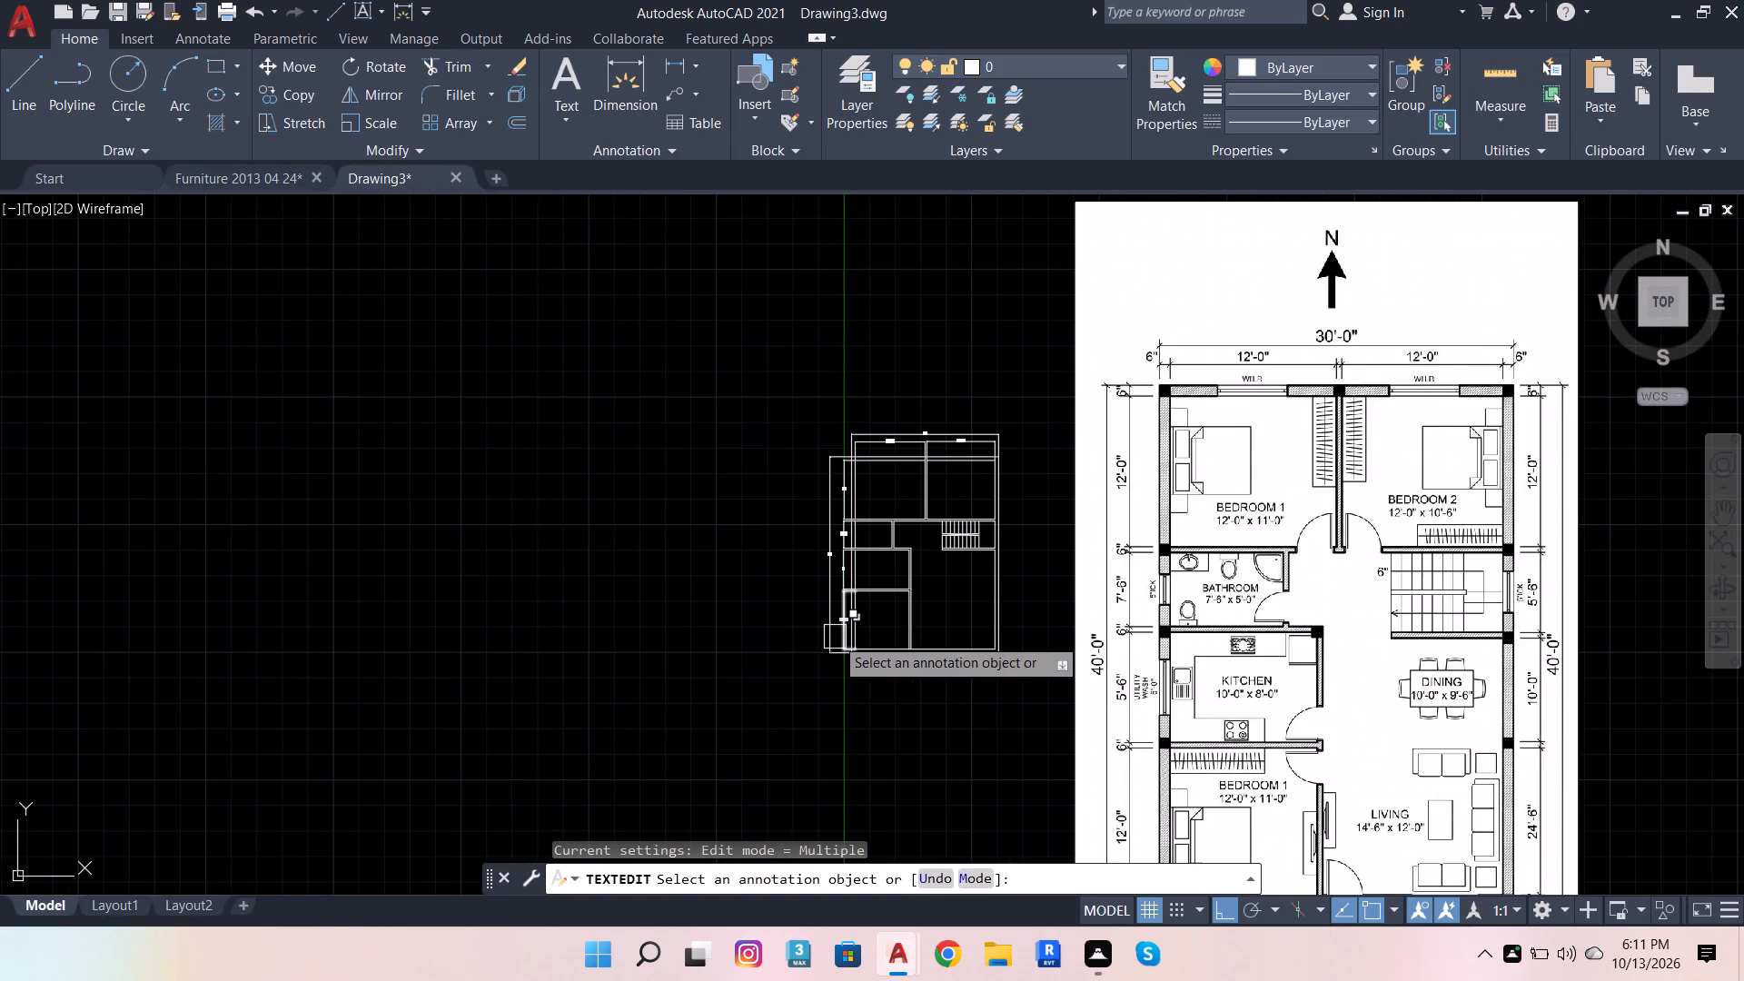
scroll(835, 637, up, 2)
scroll(837, 455, up, 3)
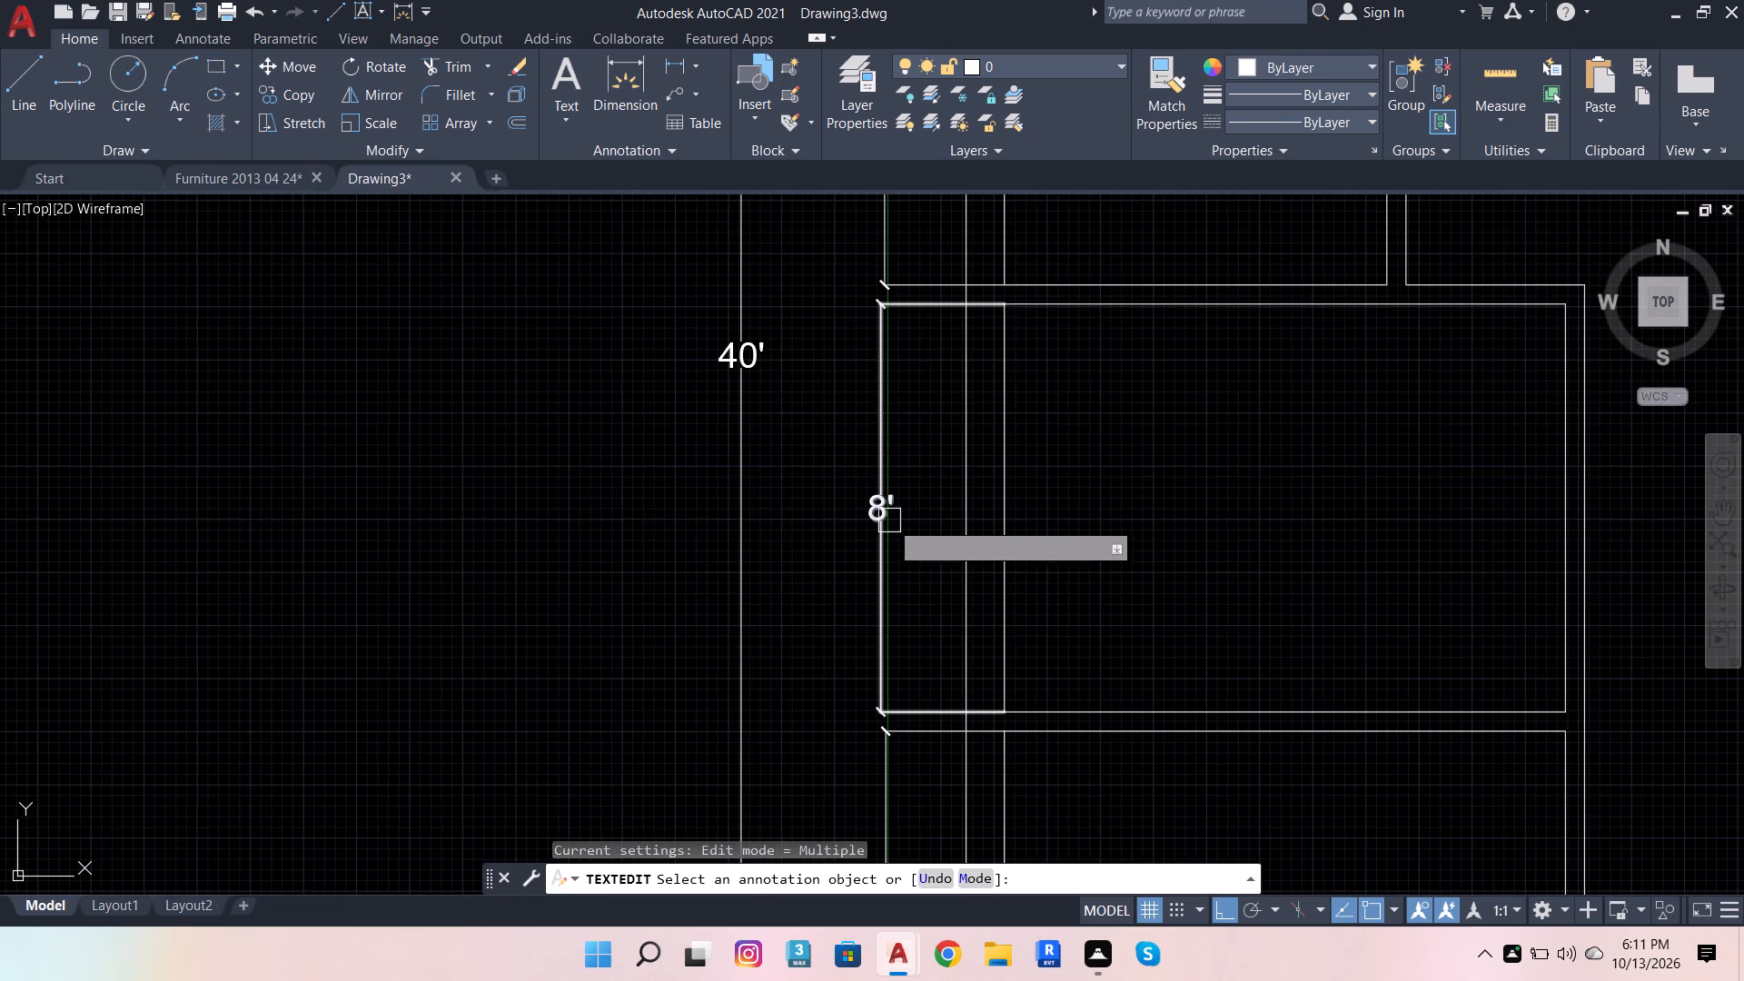
double_click(884, 506)
click(884, 506)
key(BackSpace)
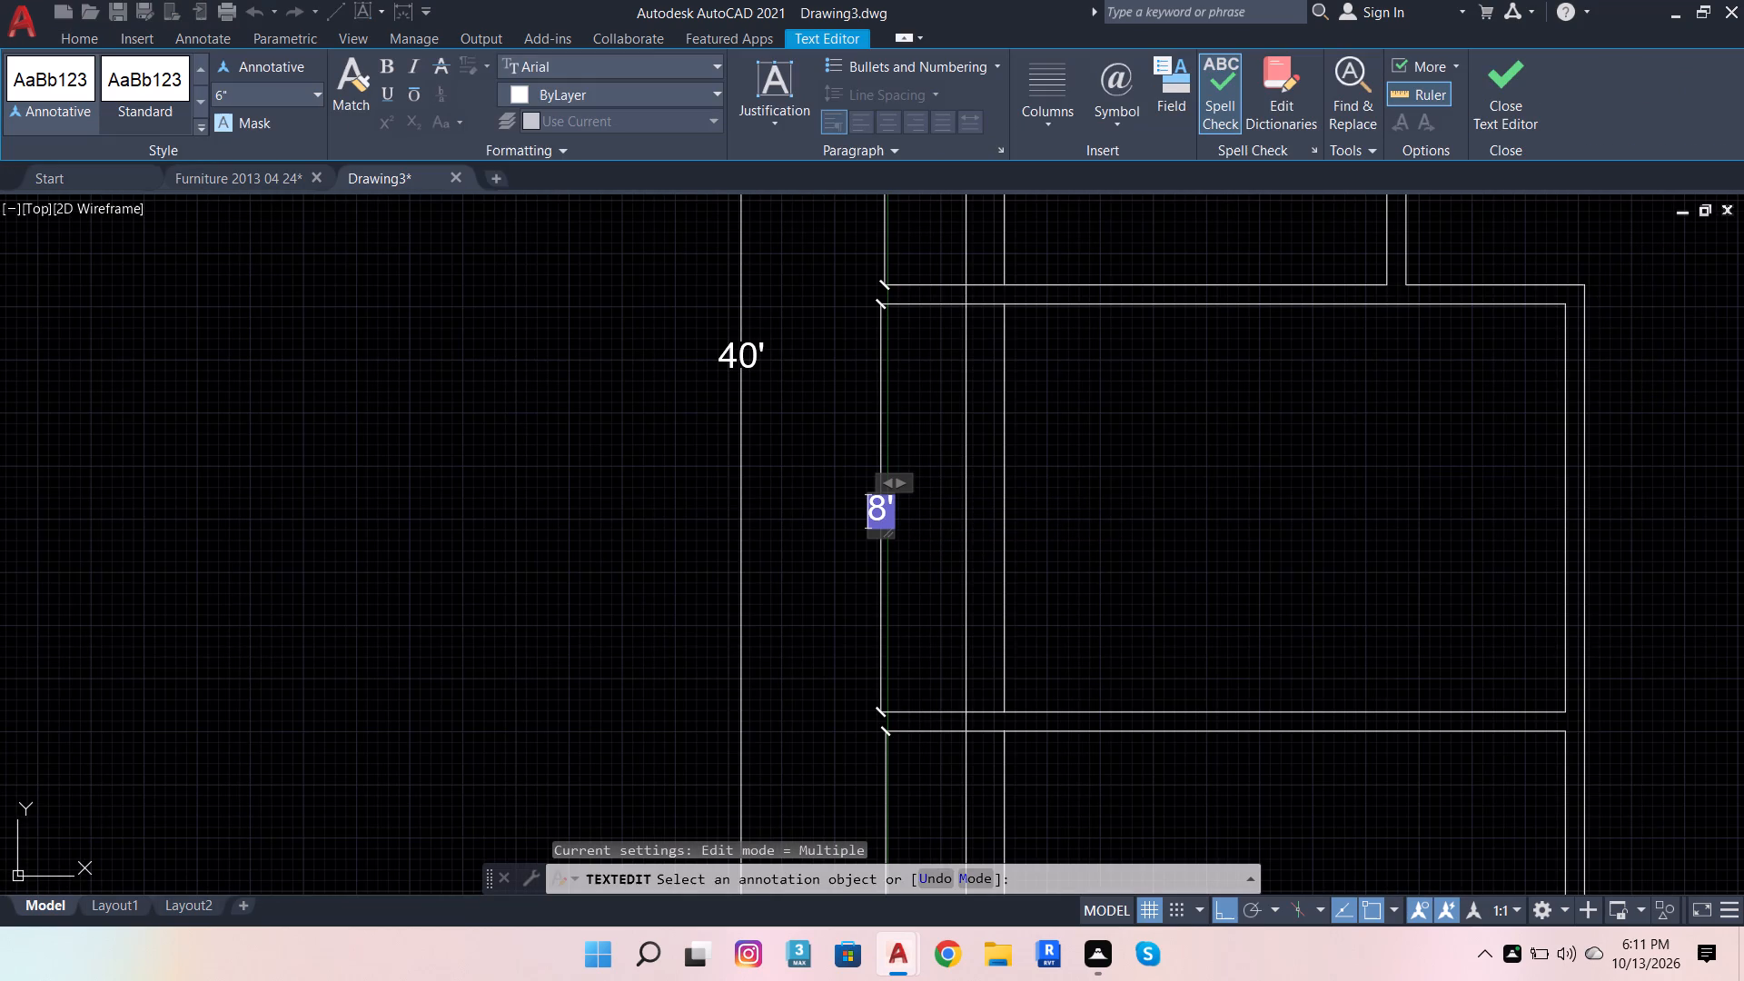
double_click(884, 506)
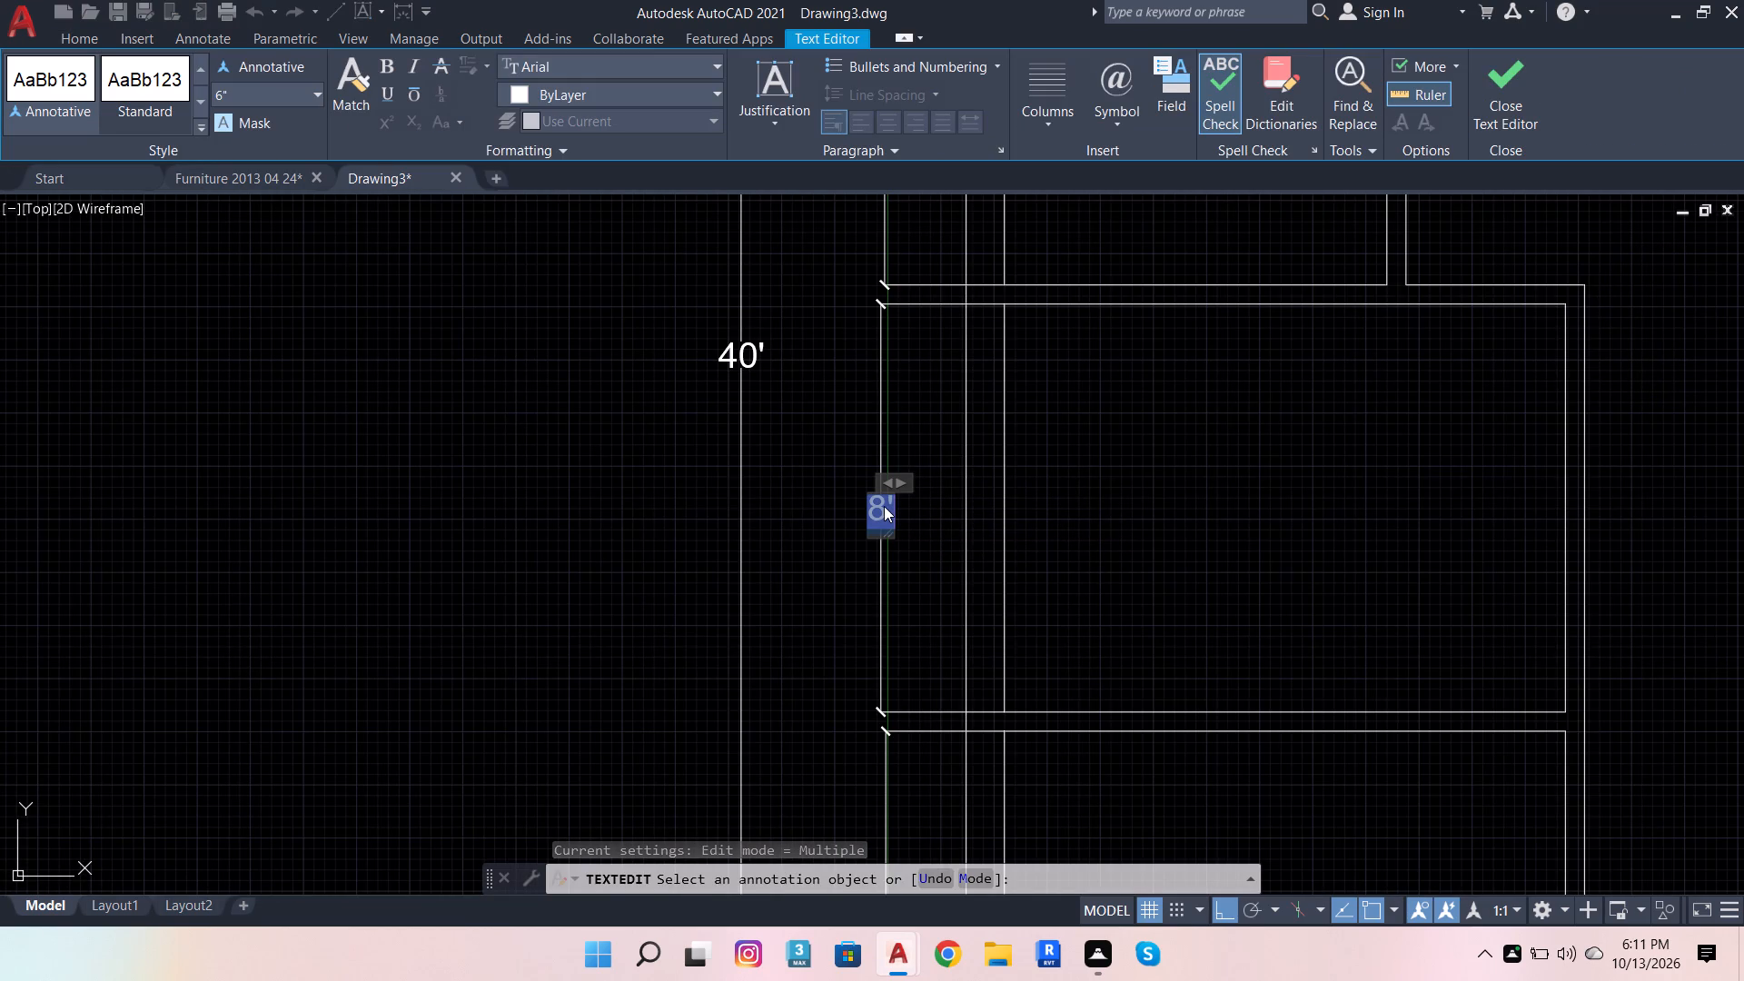
key(BackSpace)
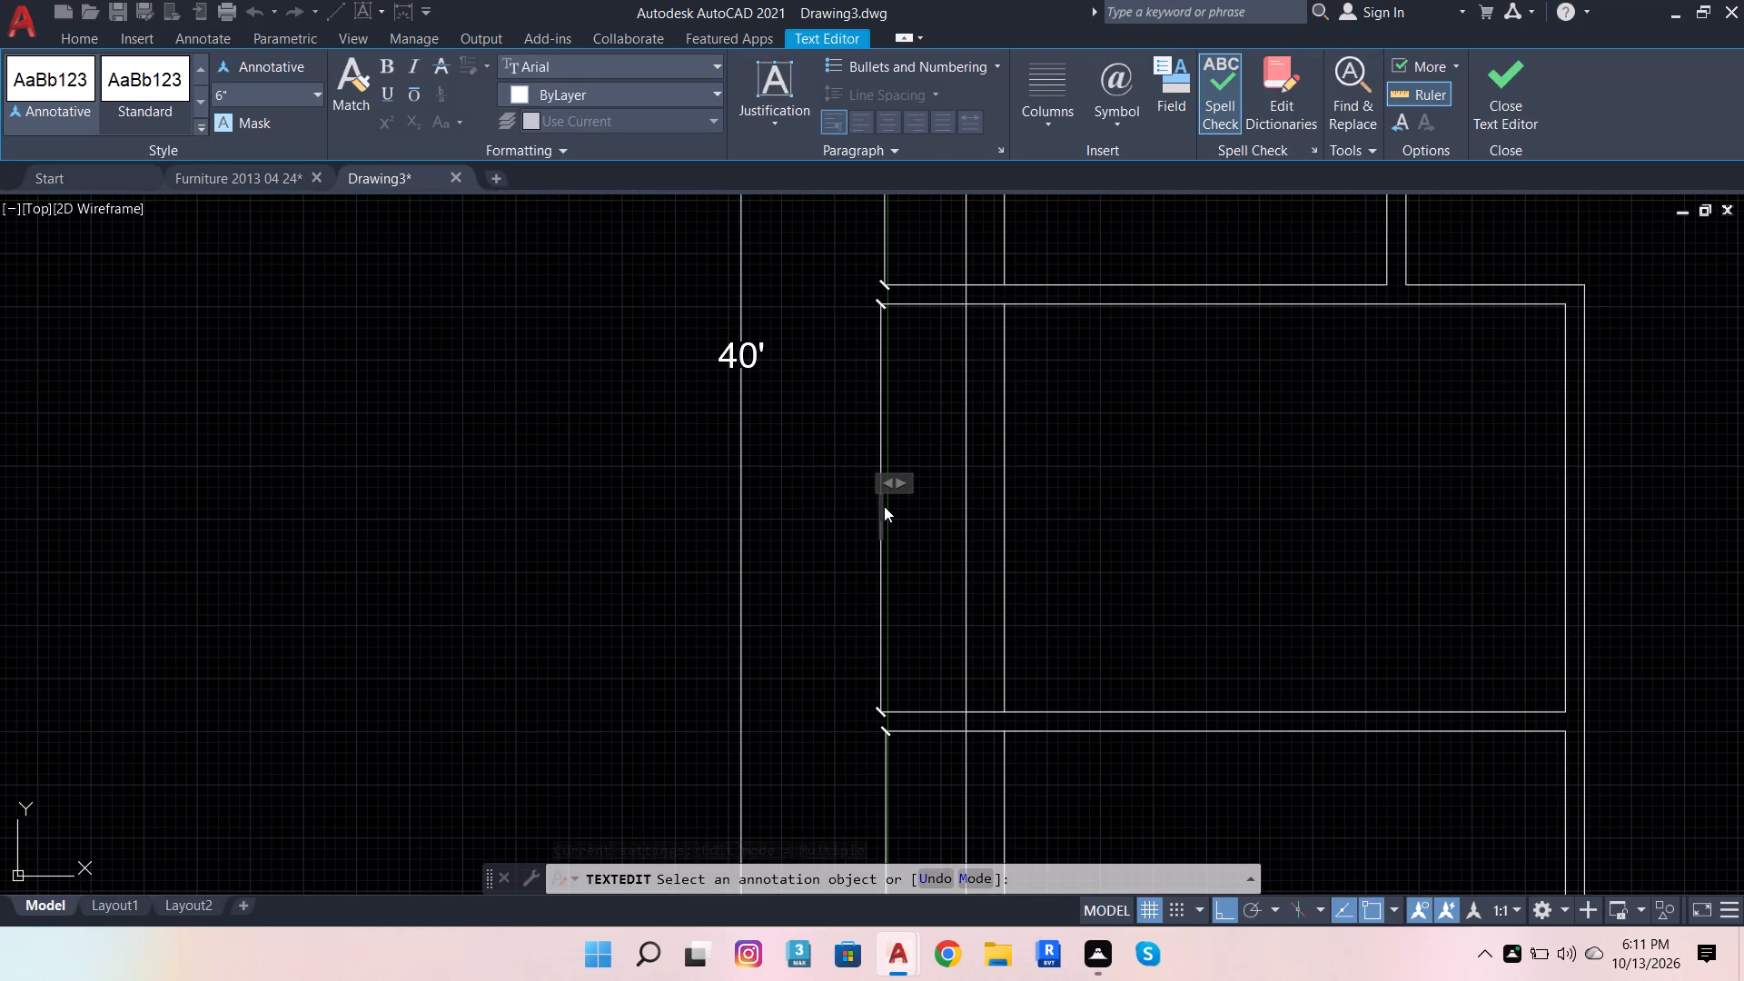
scroll(884, 506, down, 5)
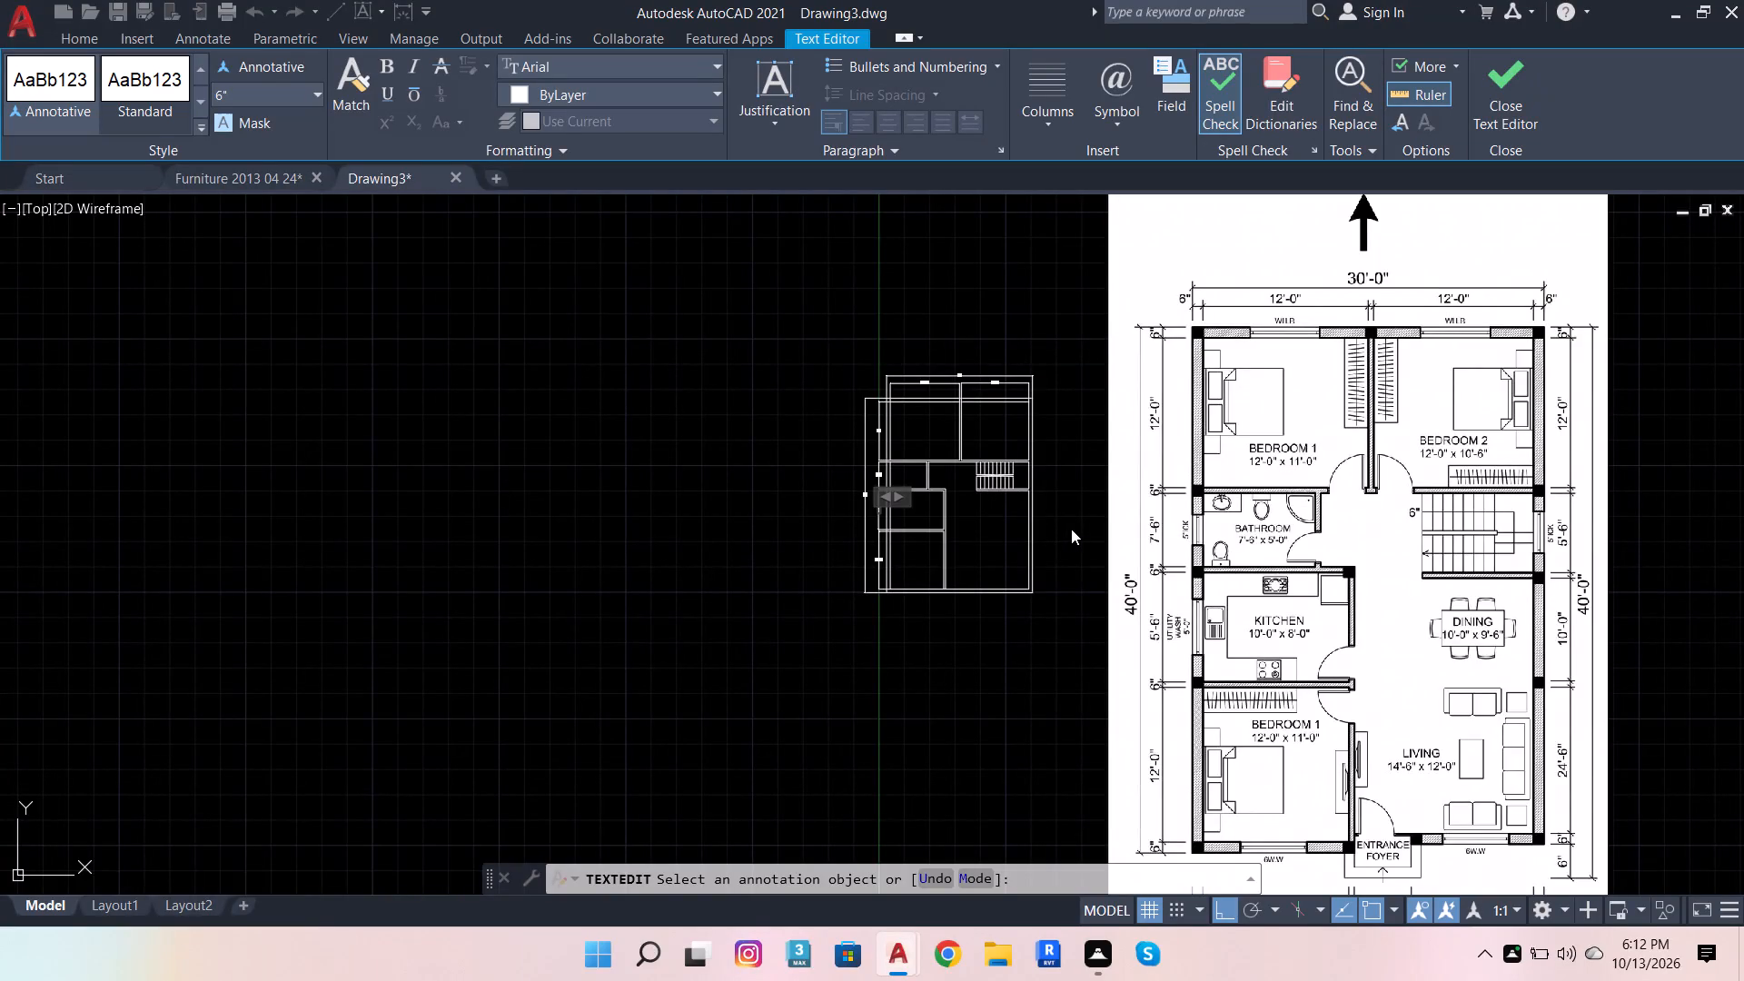
scroll(1190, 669, up, 2)
scroll(1174, 649, down, 2)
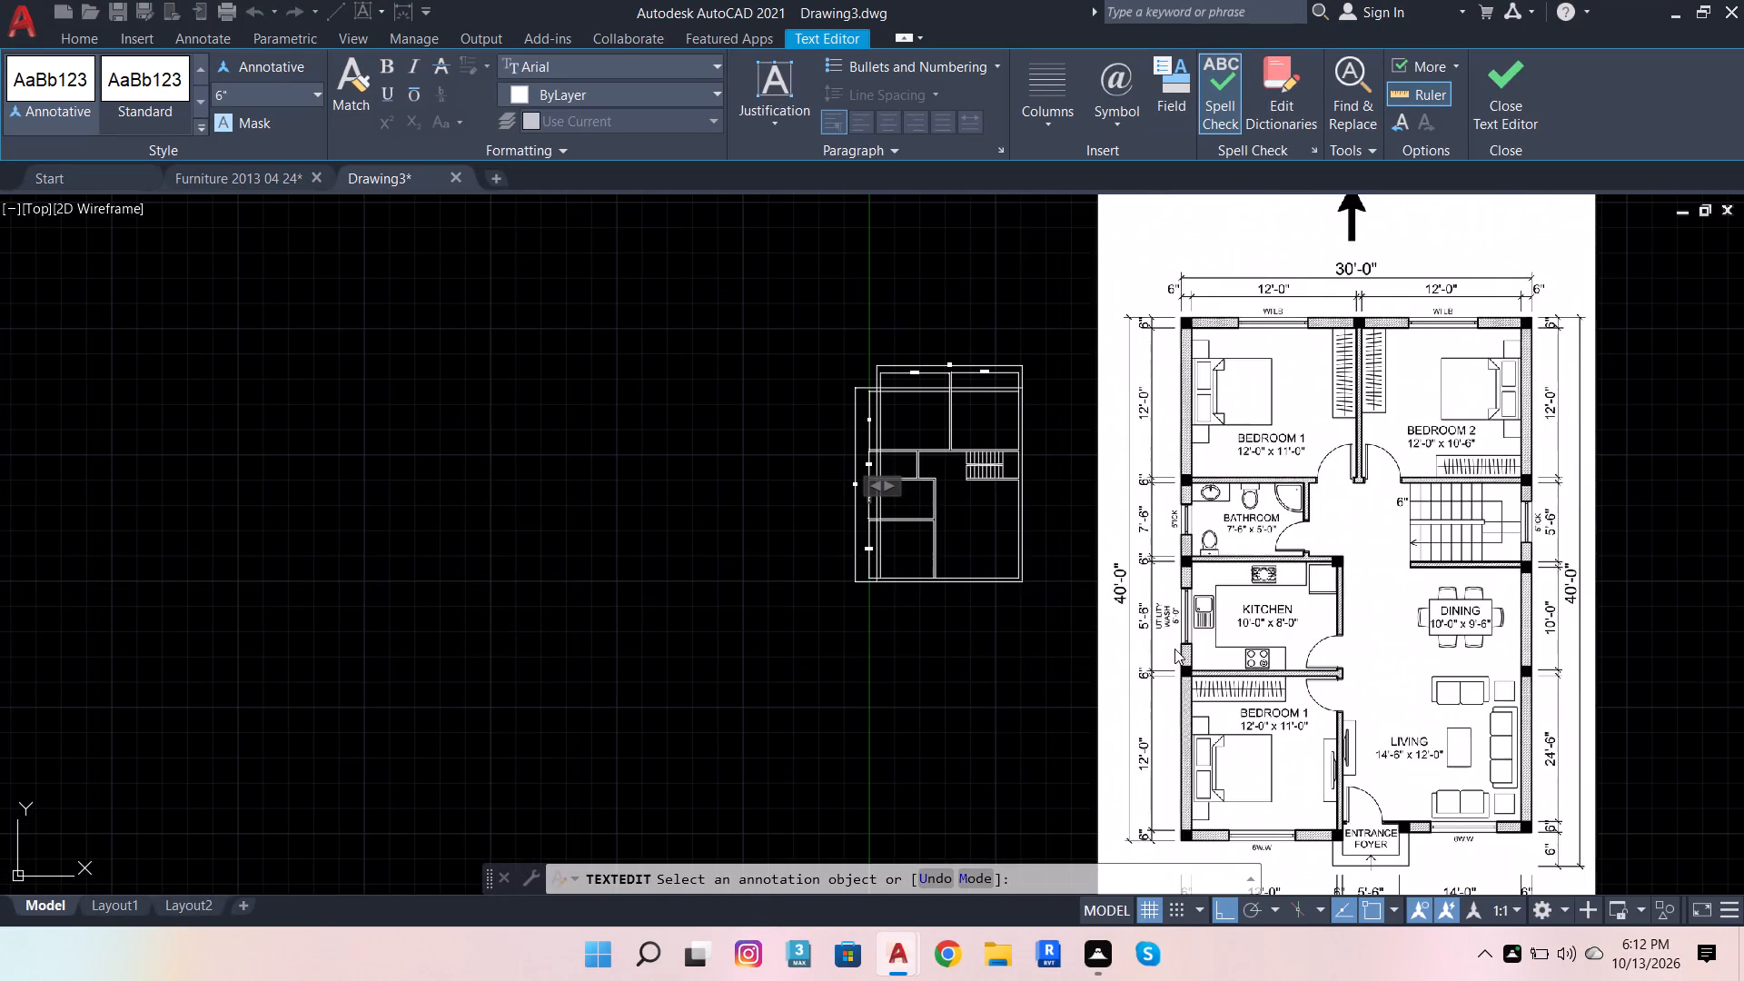
scroll(837, 462, up, 4)
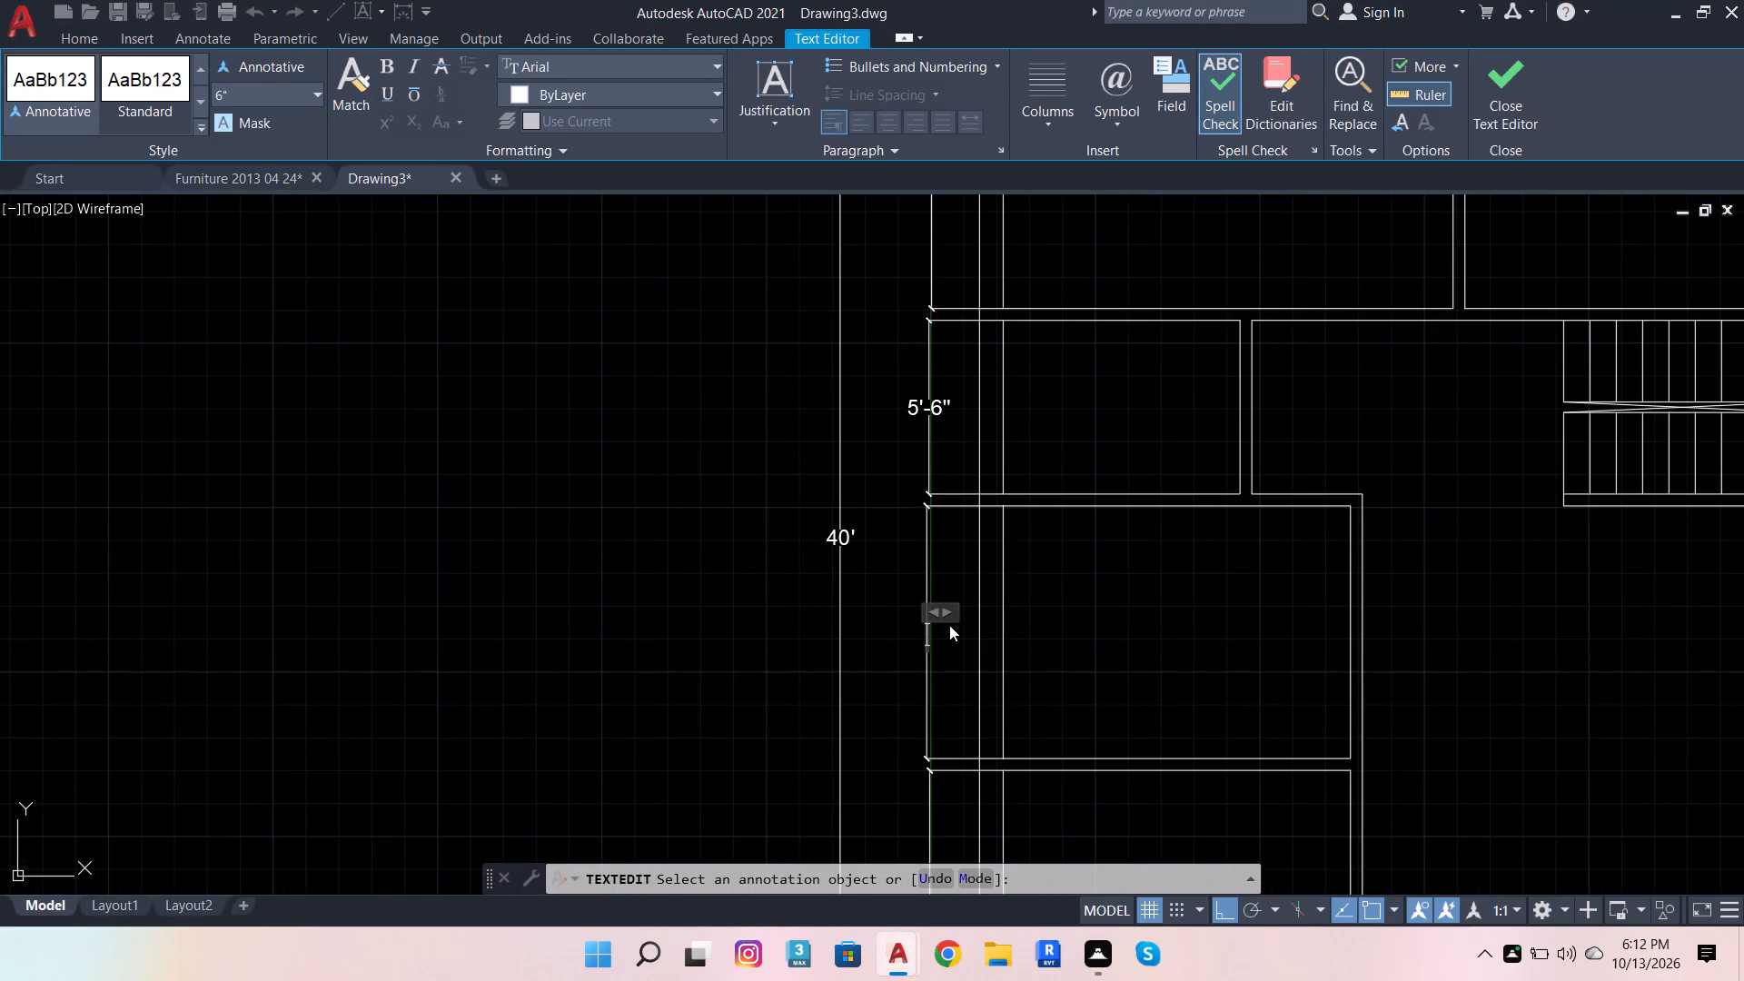
scroll(944, 645, up, 4)
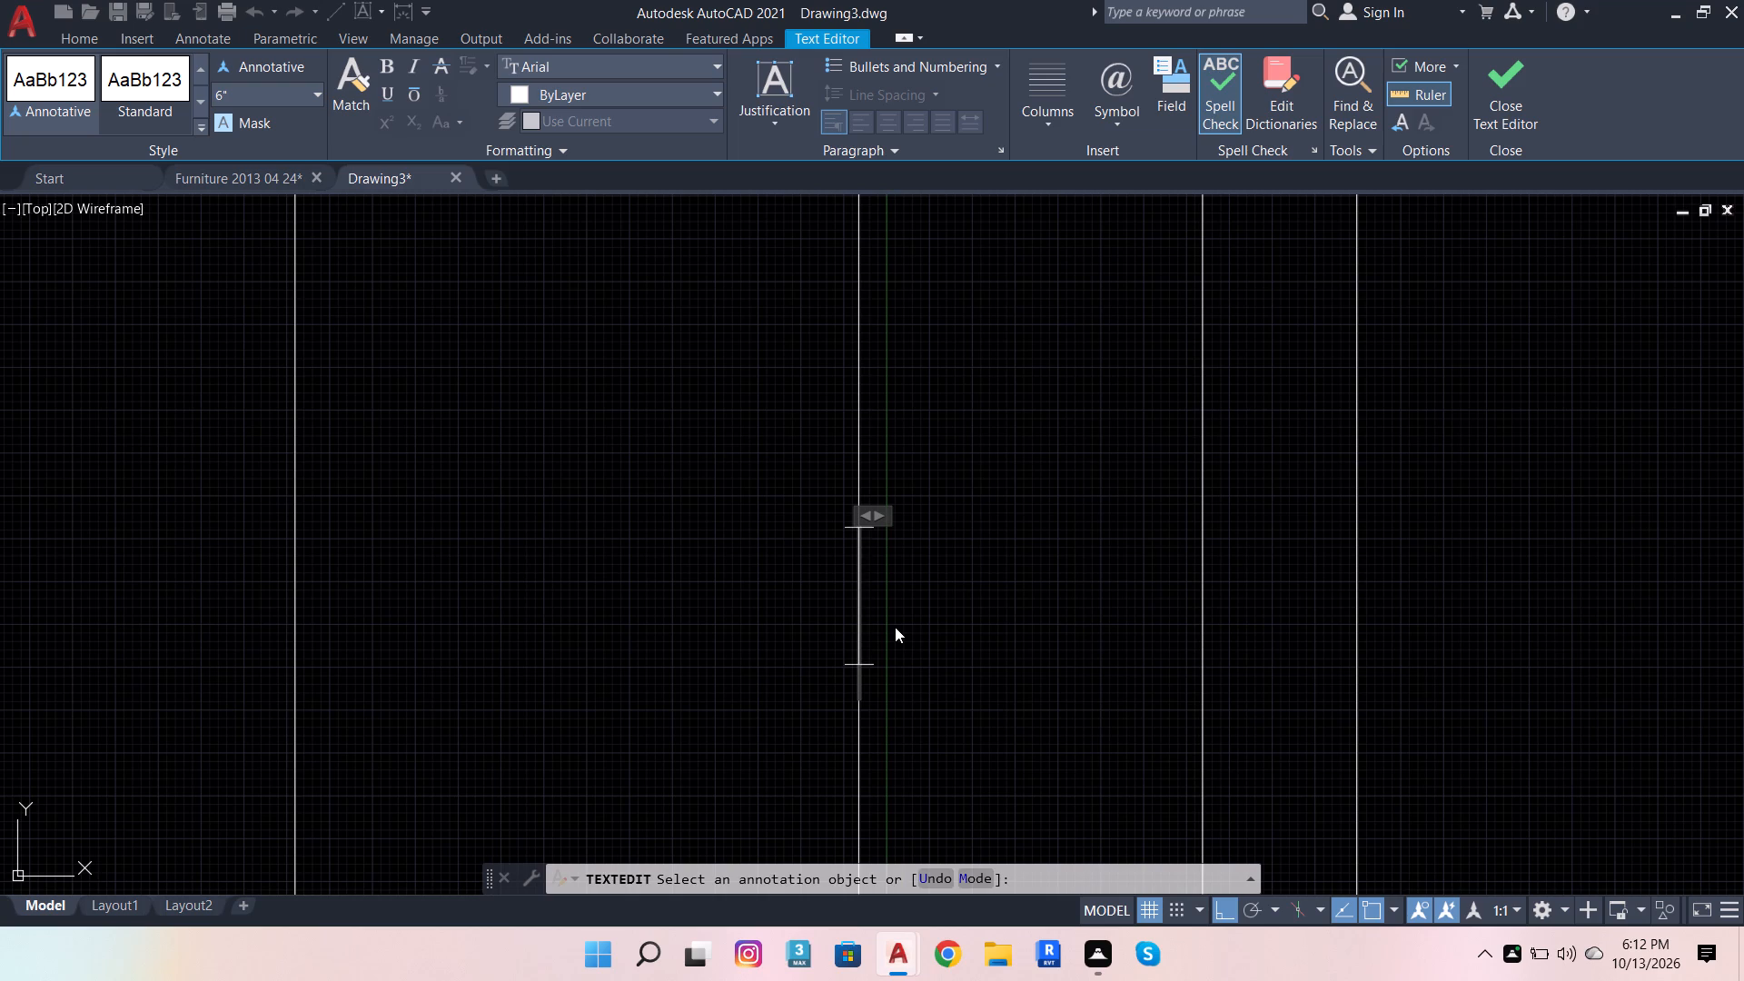
text(5'8)
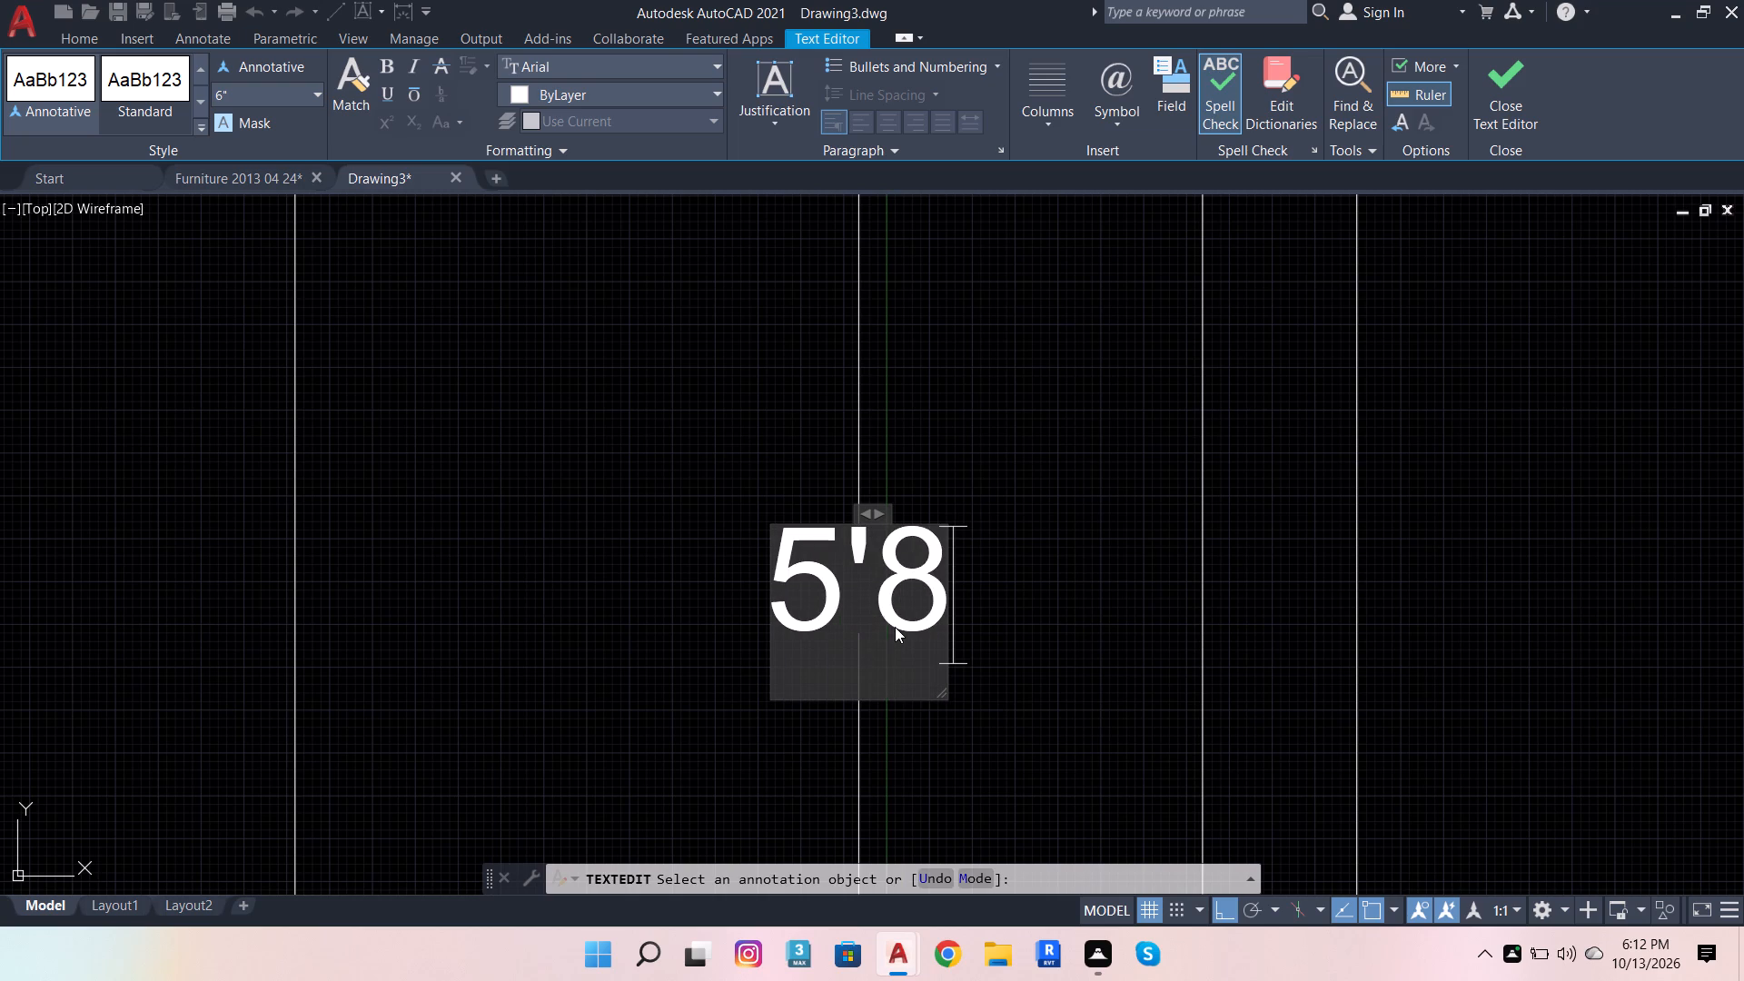
key(shift+quotedbl)
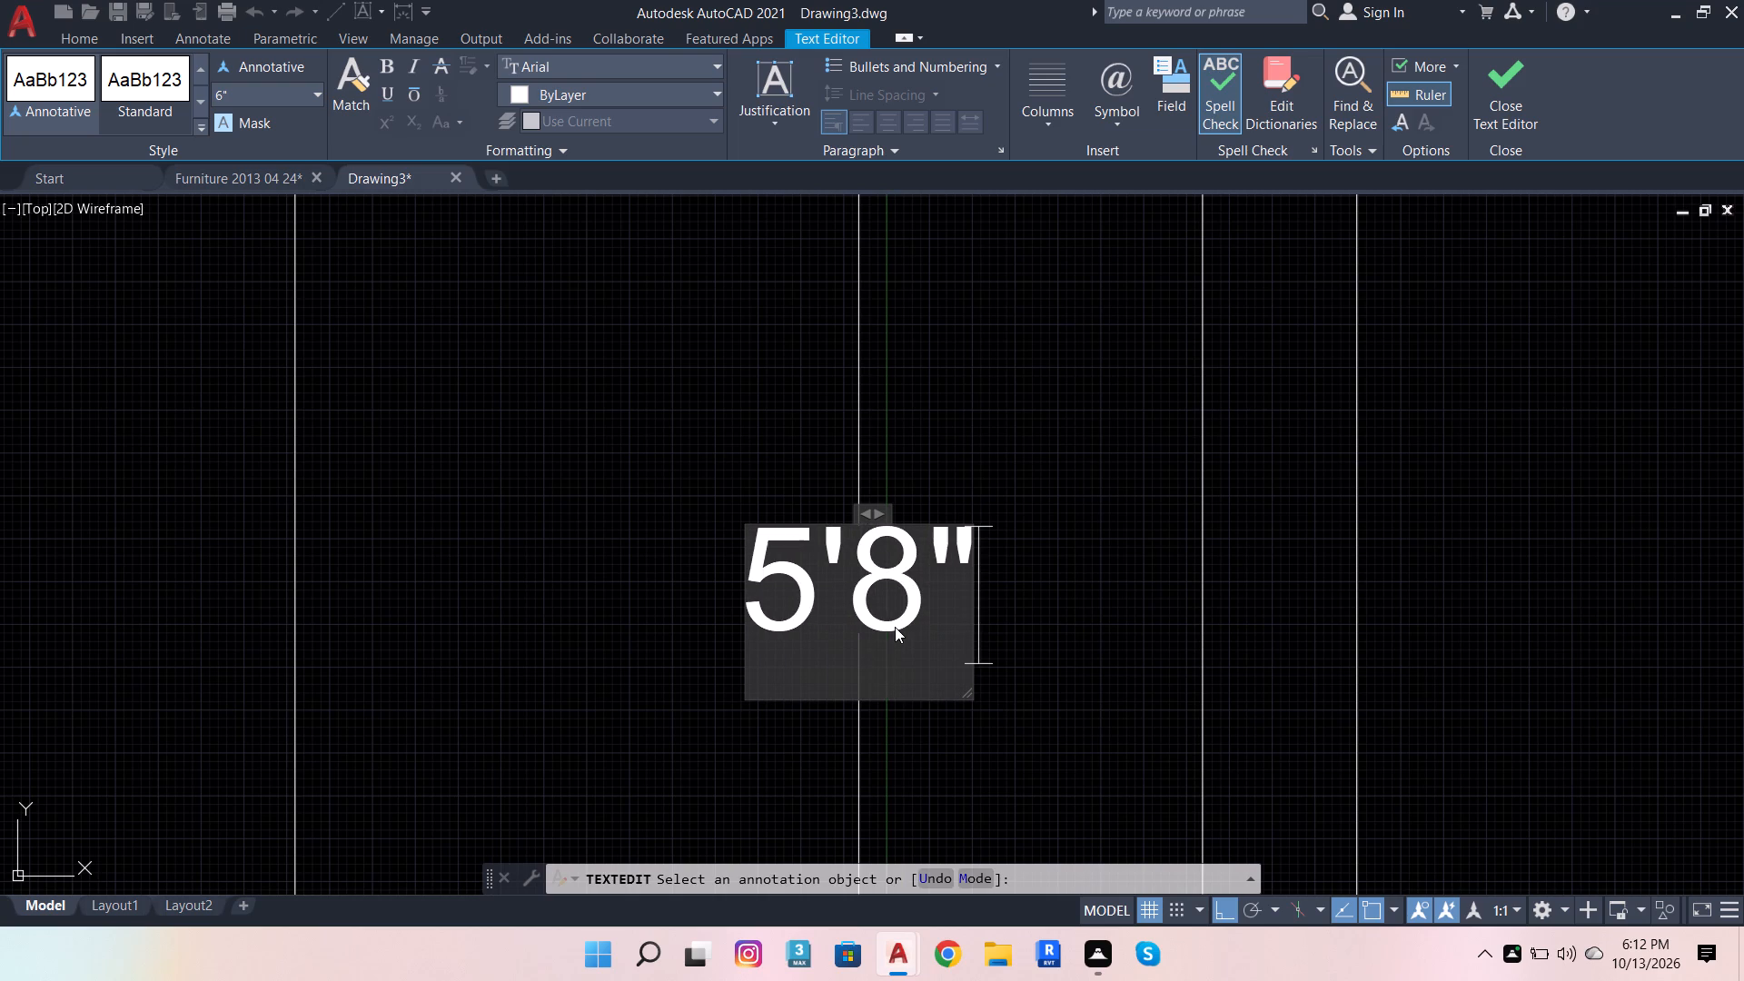
click(858, 589)
key(minus)
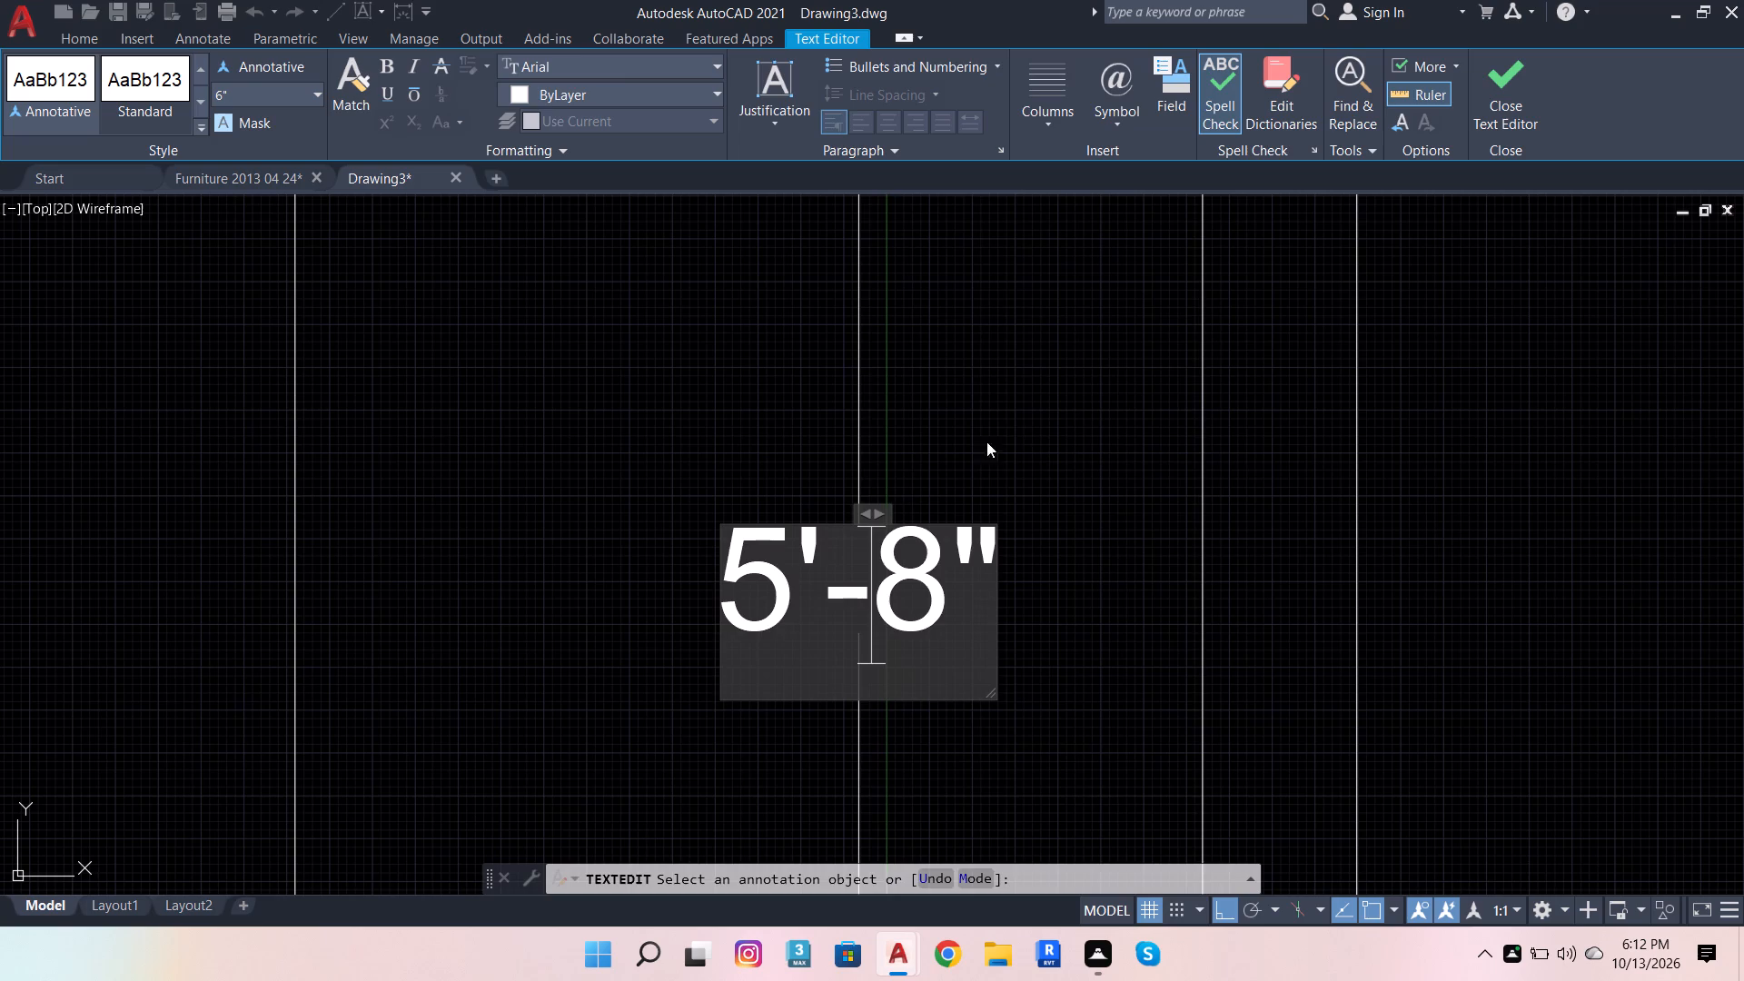
click(1018, 427)
Check the reference plan and override the bathroom's depth dimension text with 7'-8".
scroll(977, 801, down, 4)
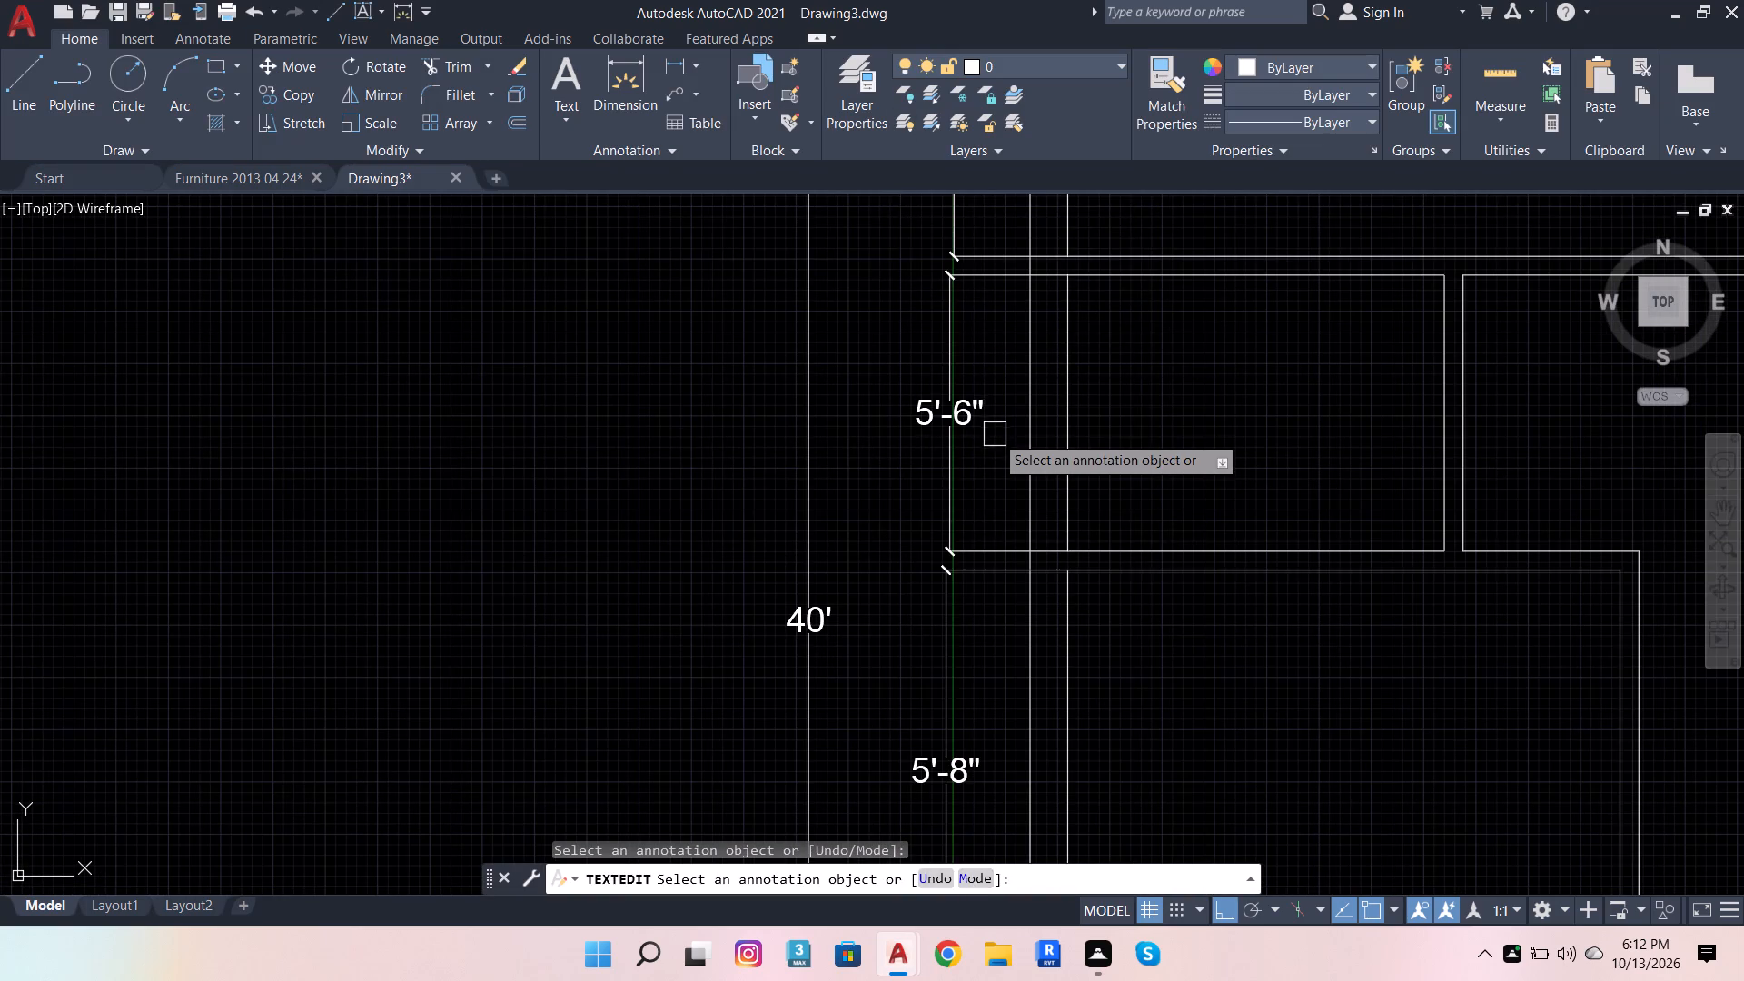
scroll(992, 438, down, 4)
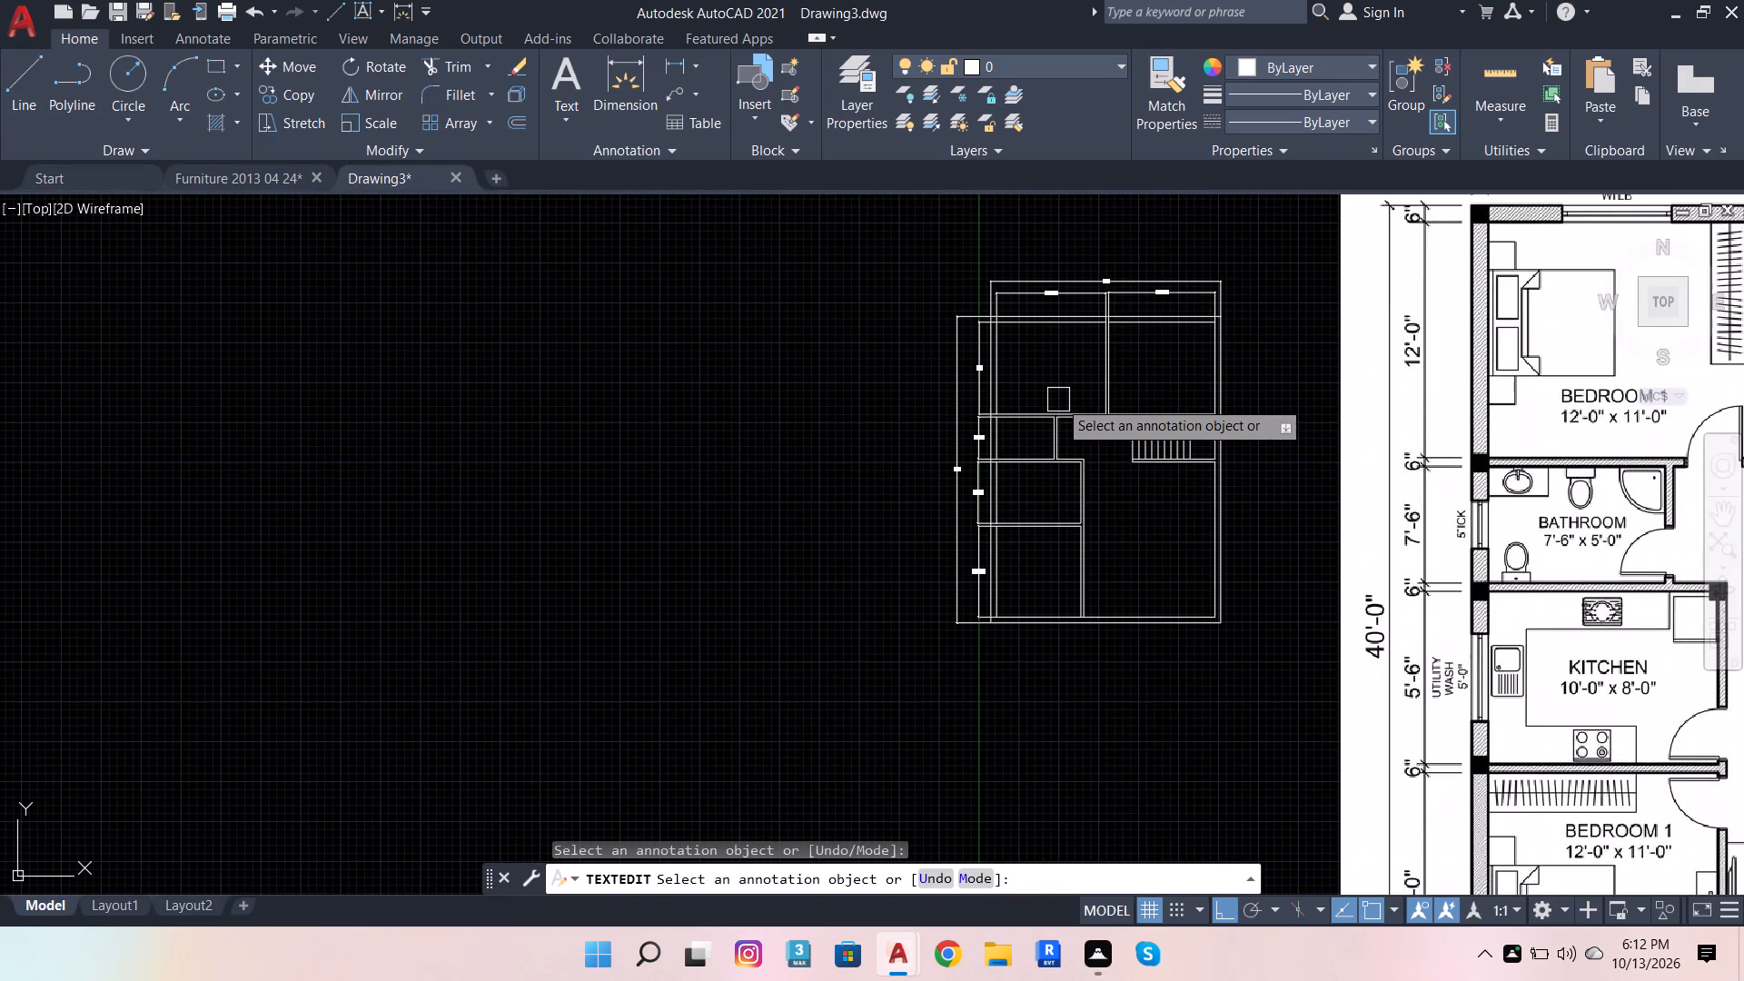
scroll(954, 374, up, 3)
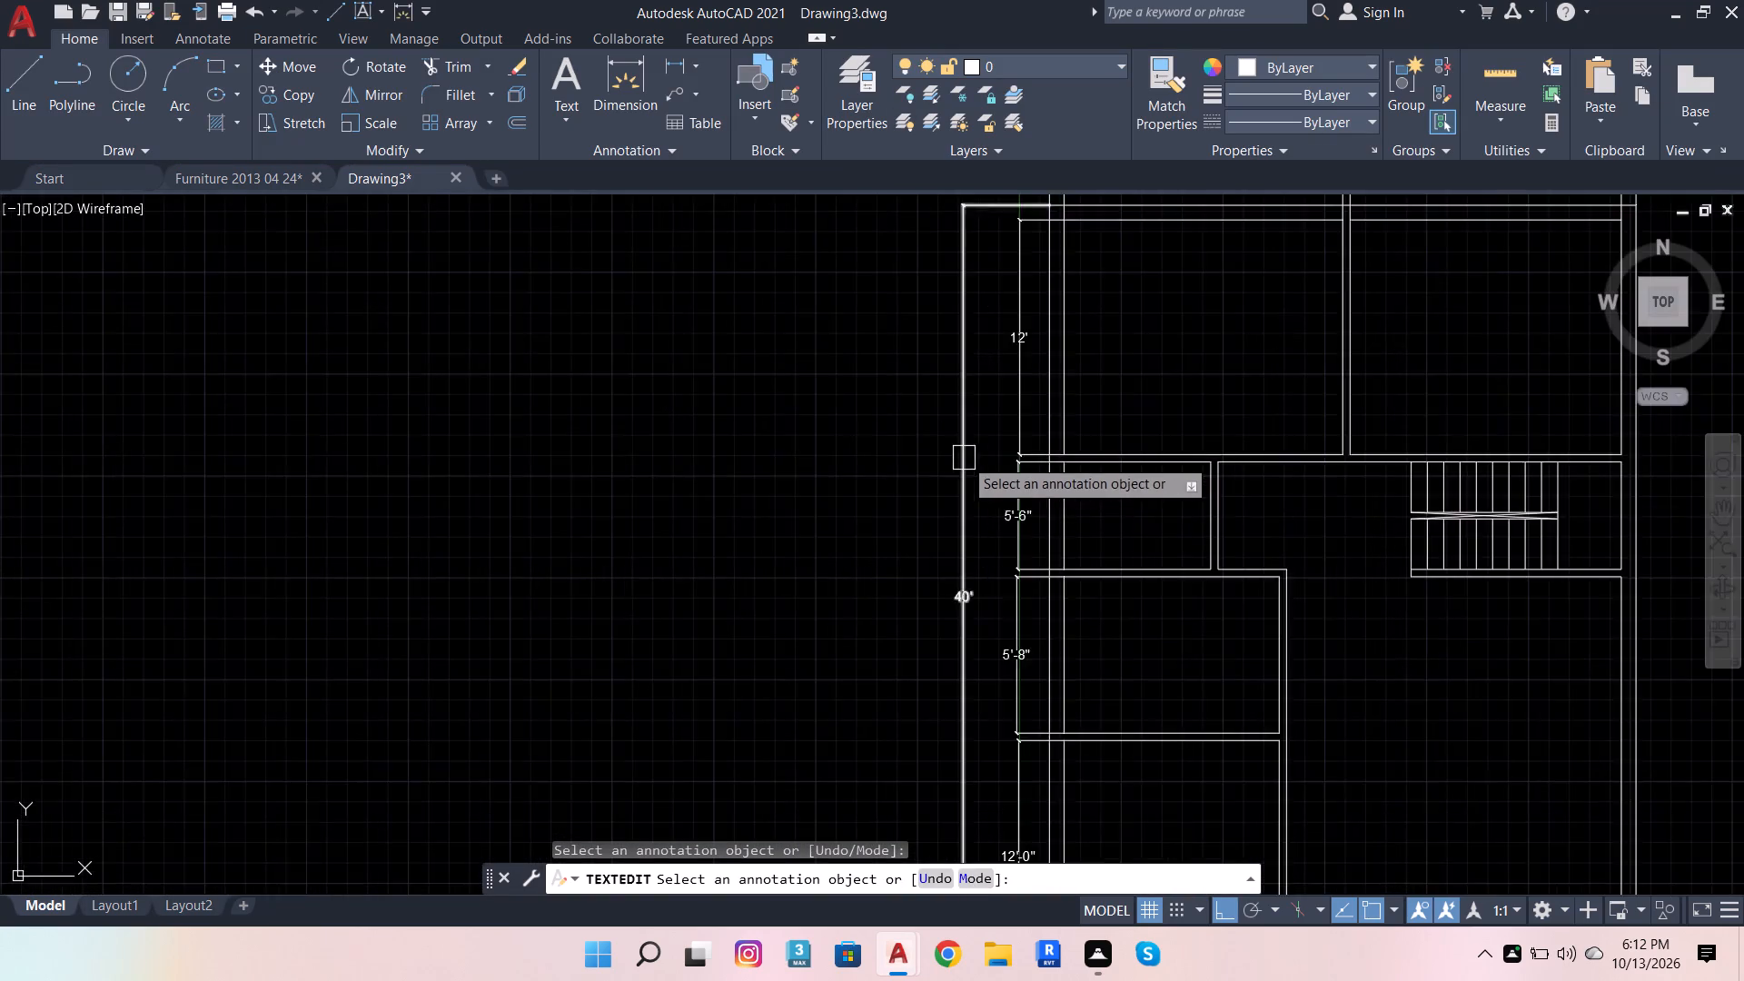
scroll(964, 458, up, 1)
double_click(1050, 532)
triple_click(1061, 539)
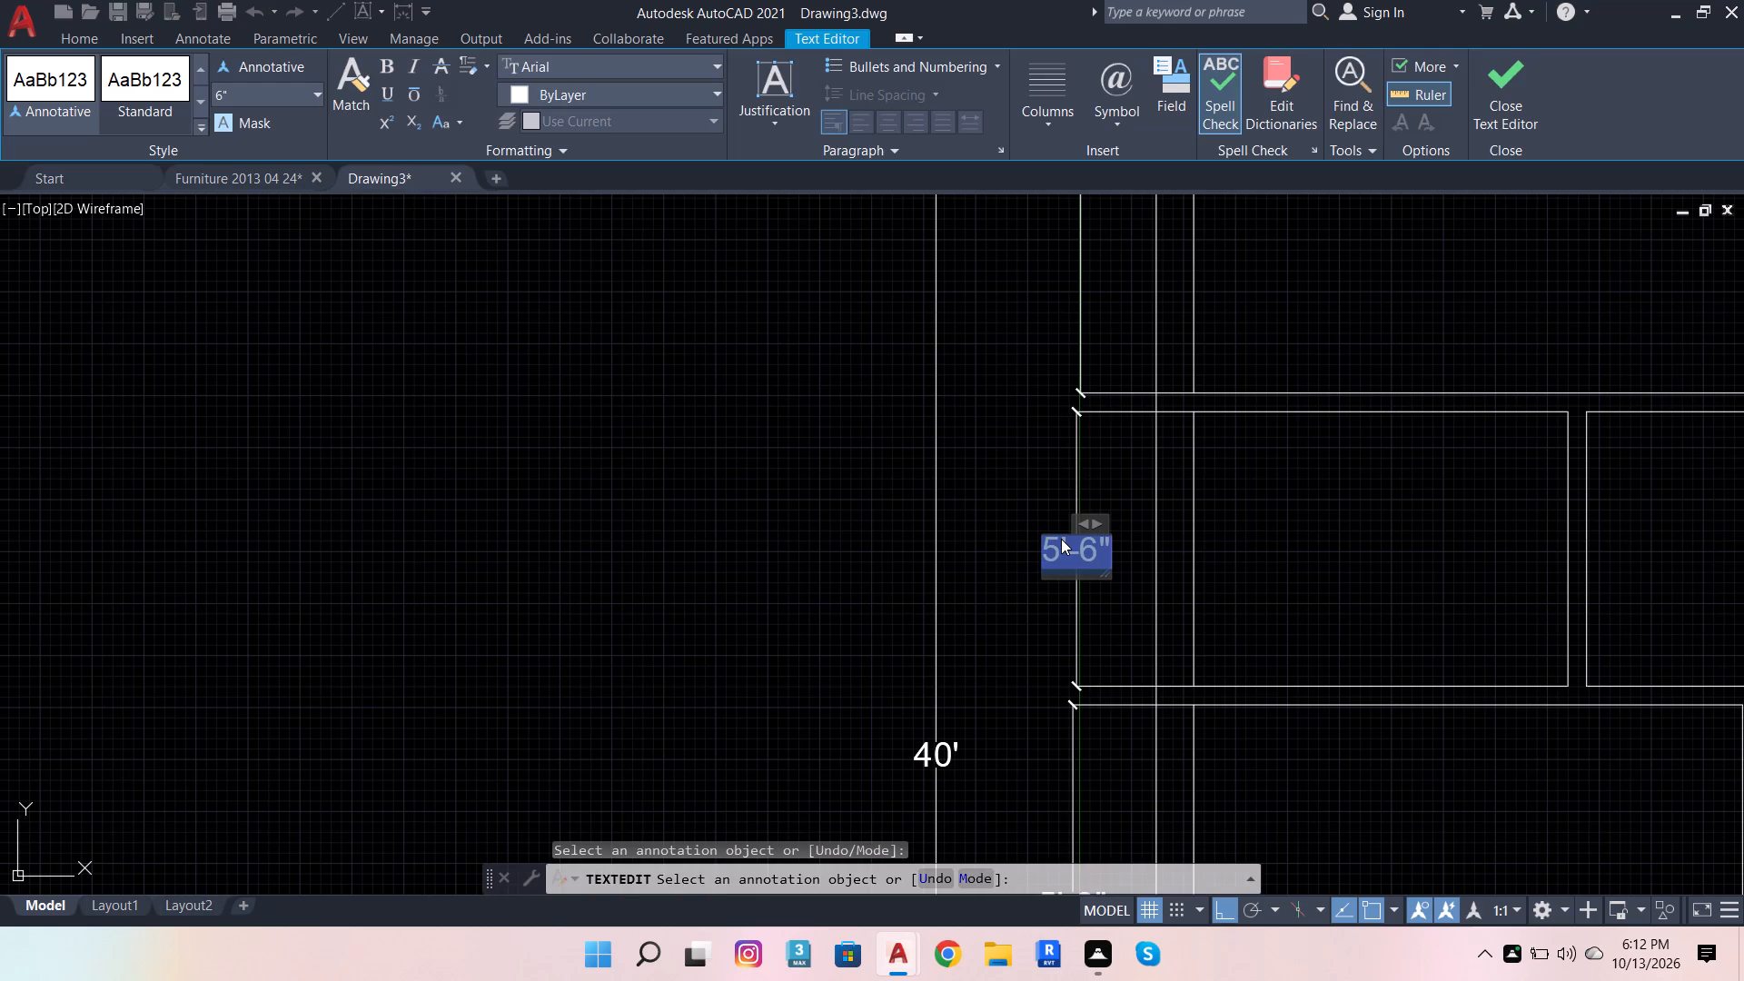
double_click(1113, 545)
double_click(1095, 554)
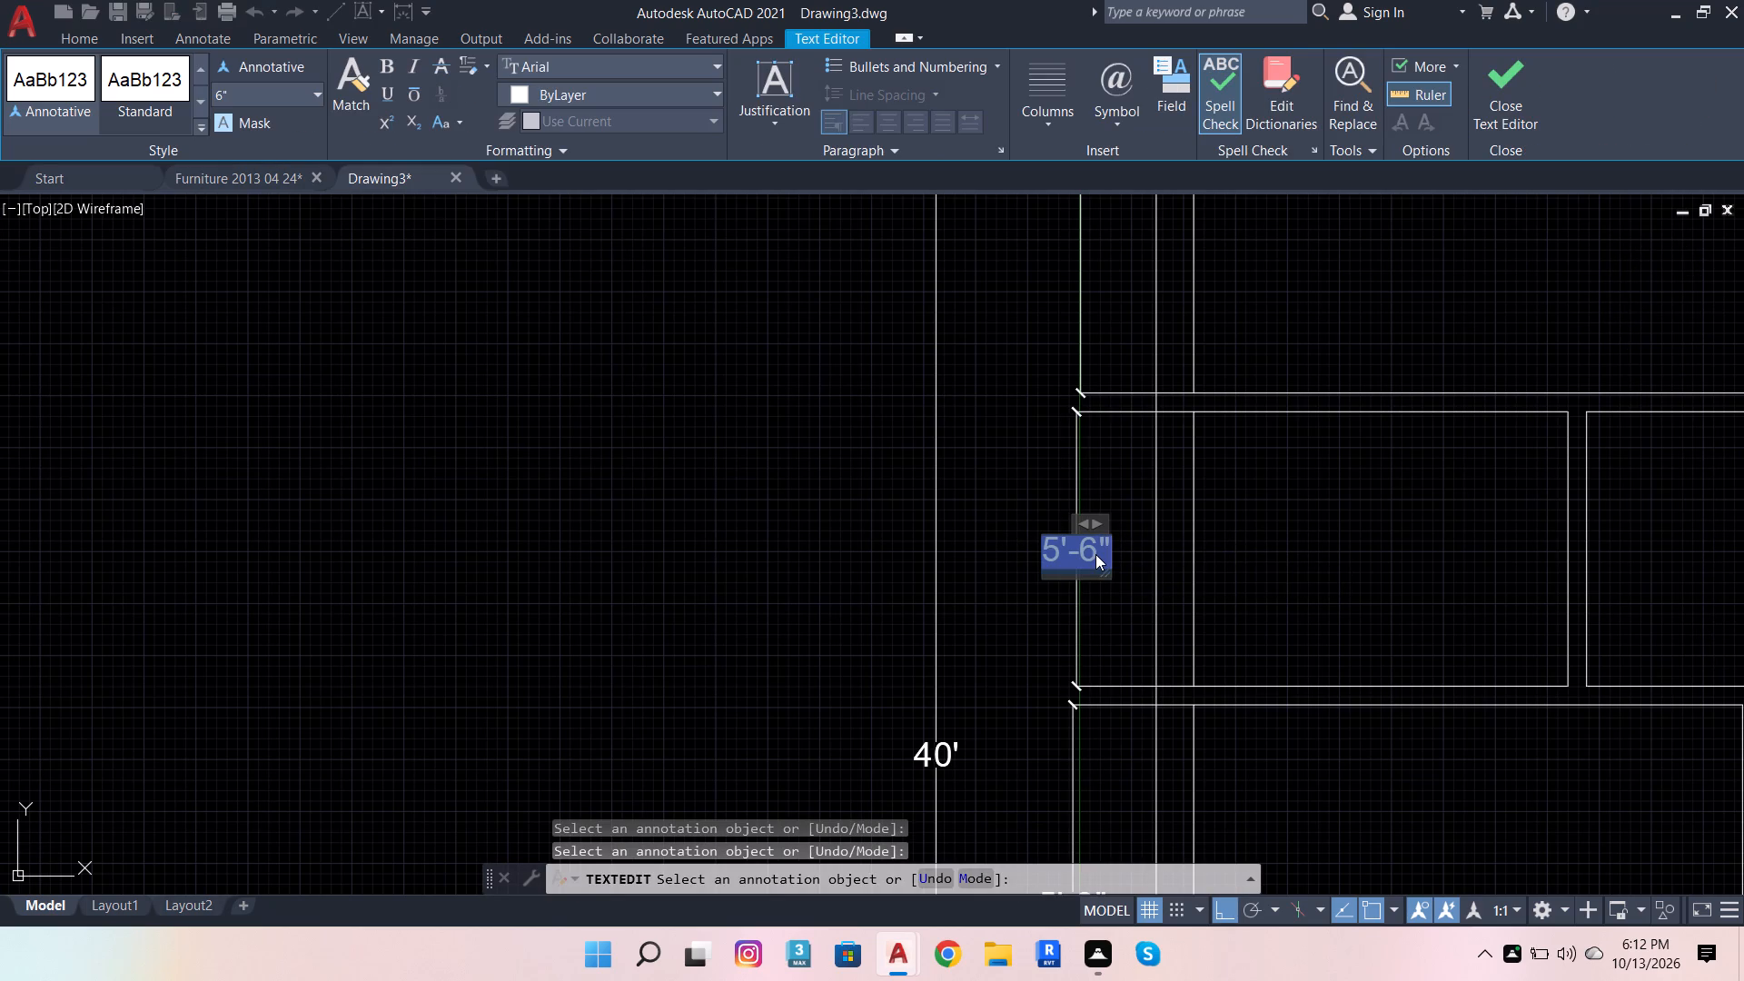
key(BackSpace)
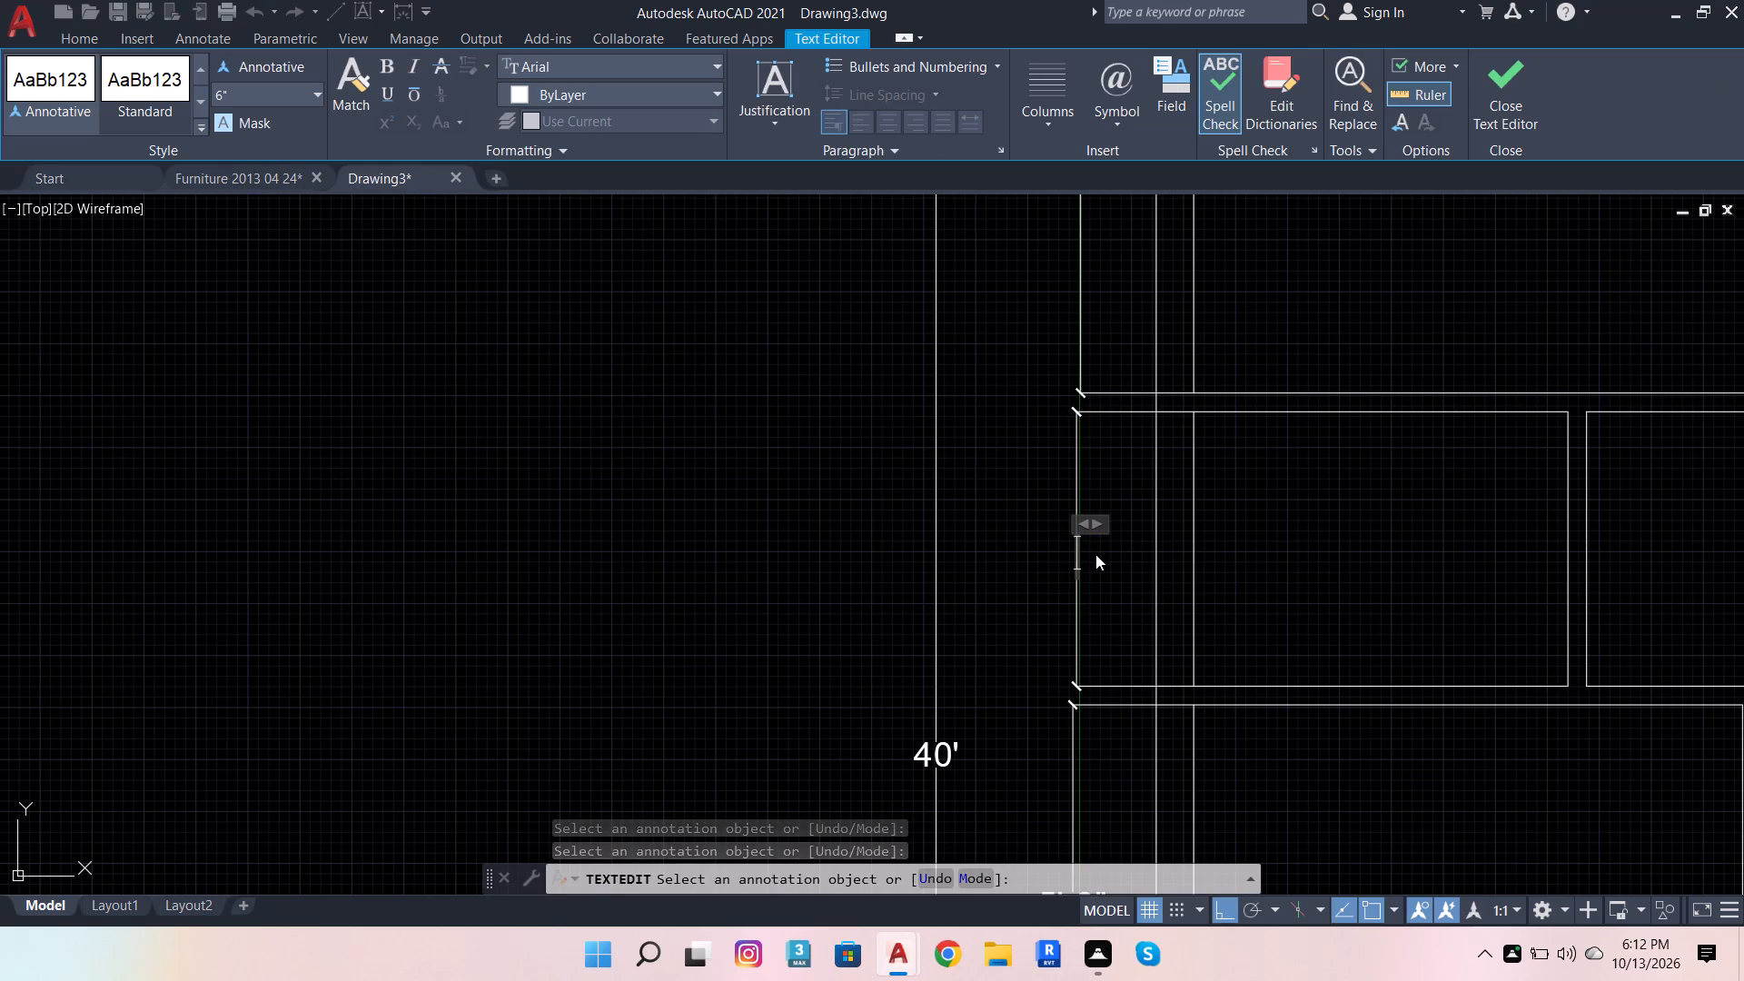
scroll(1052, 578, down, 2)
scroll(985, 612, down, 2)
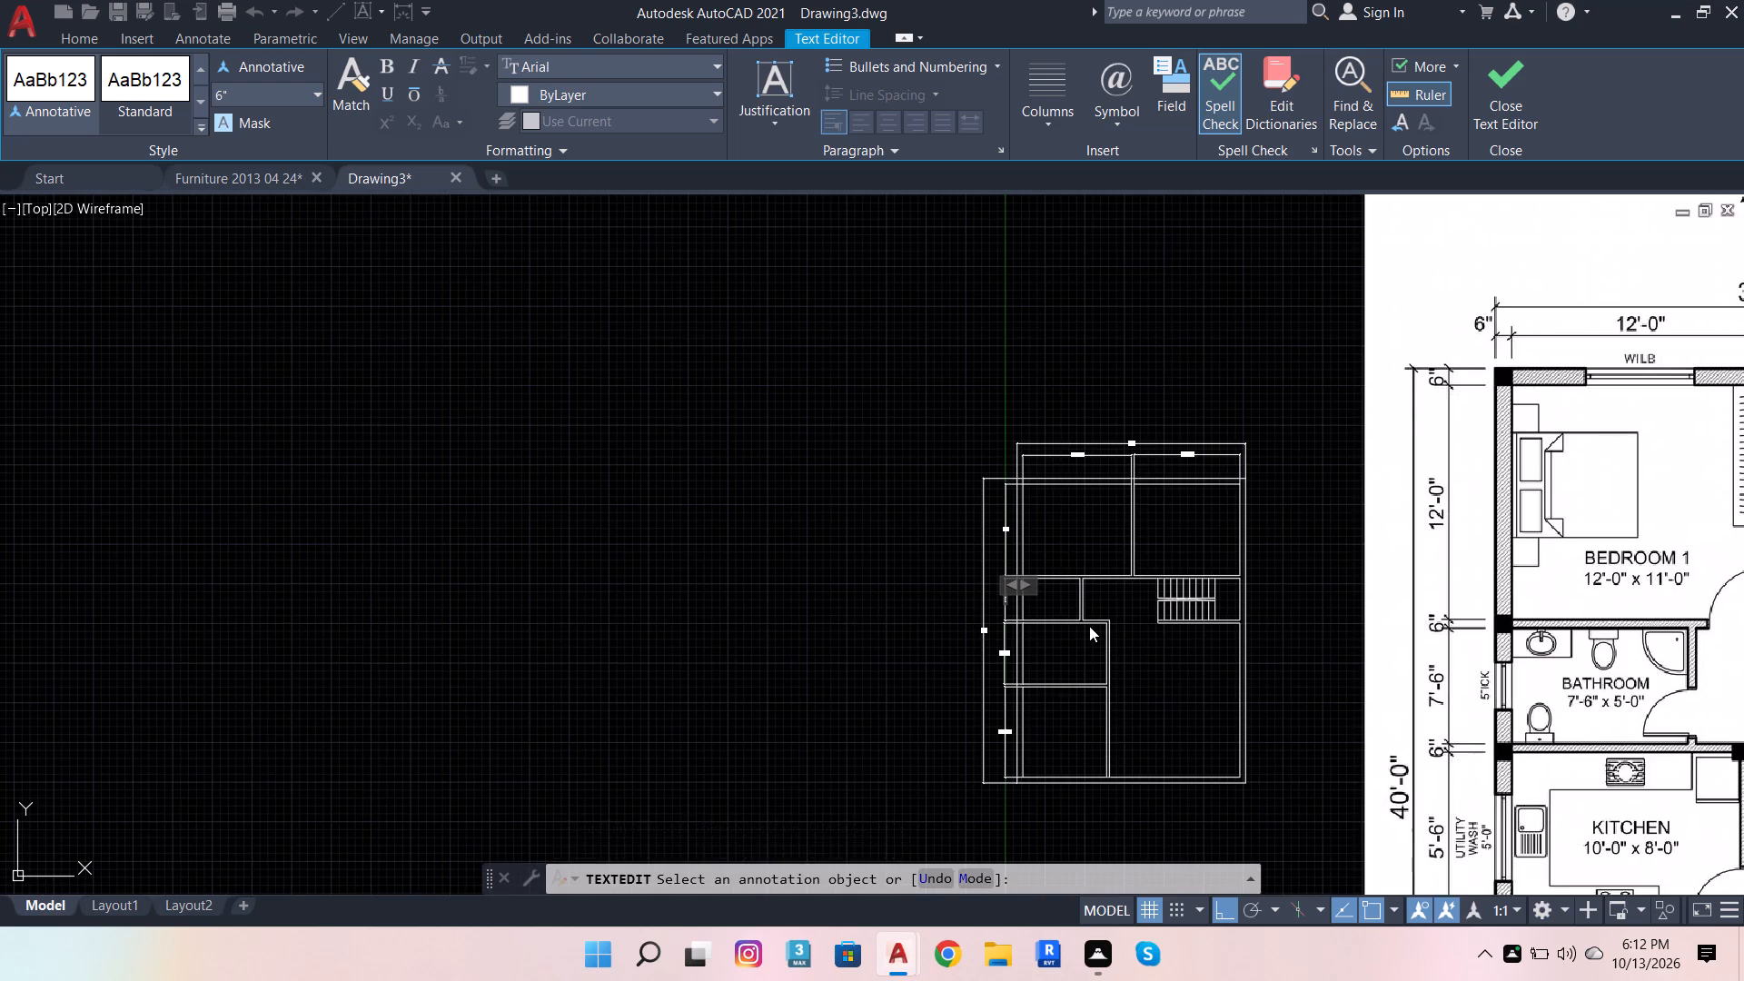
scroll(1089, 626, up, 2)
scroll(892, 550, up, 3)
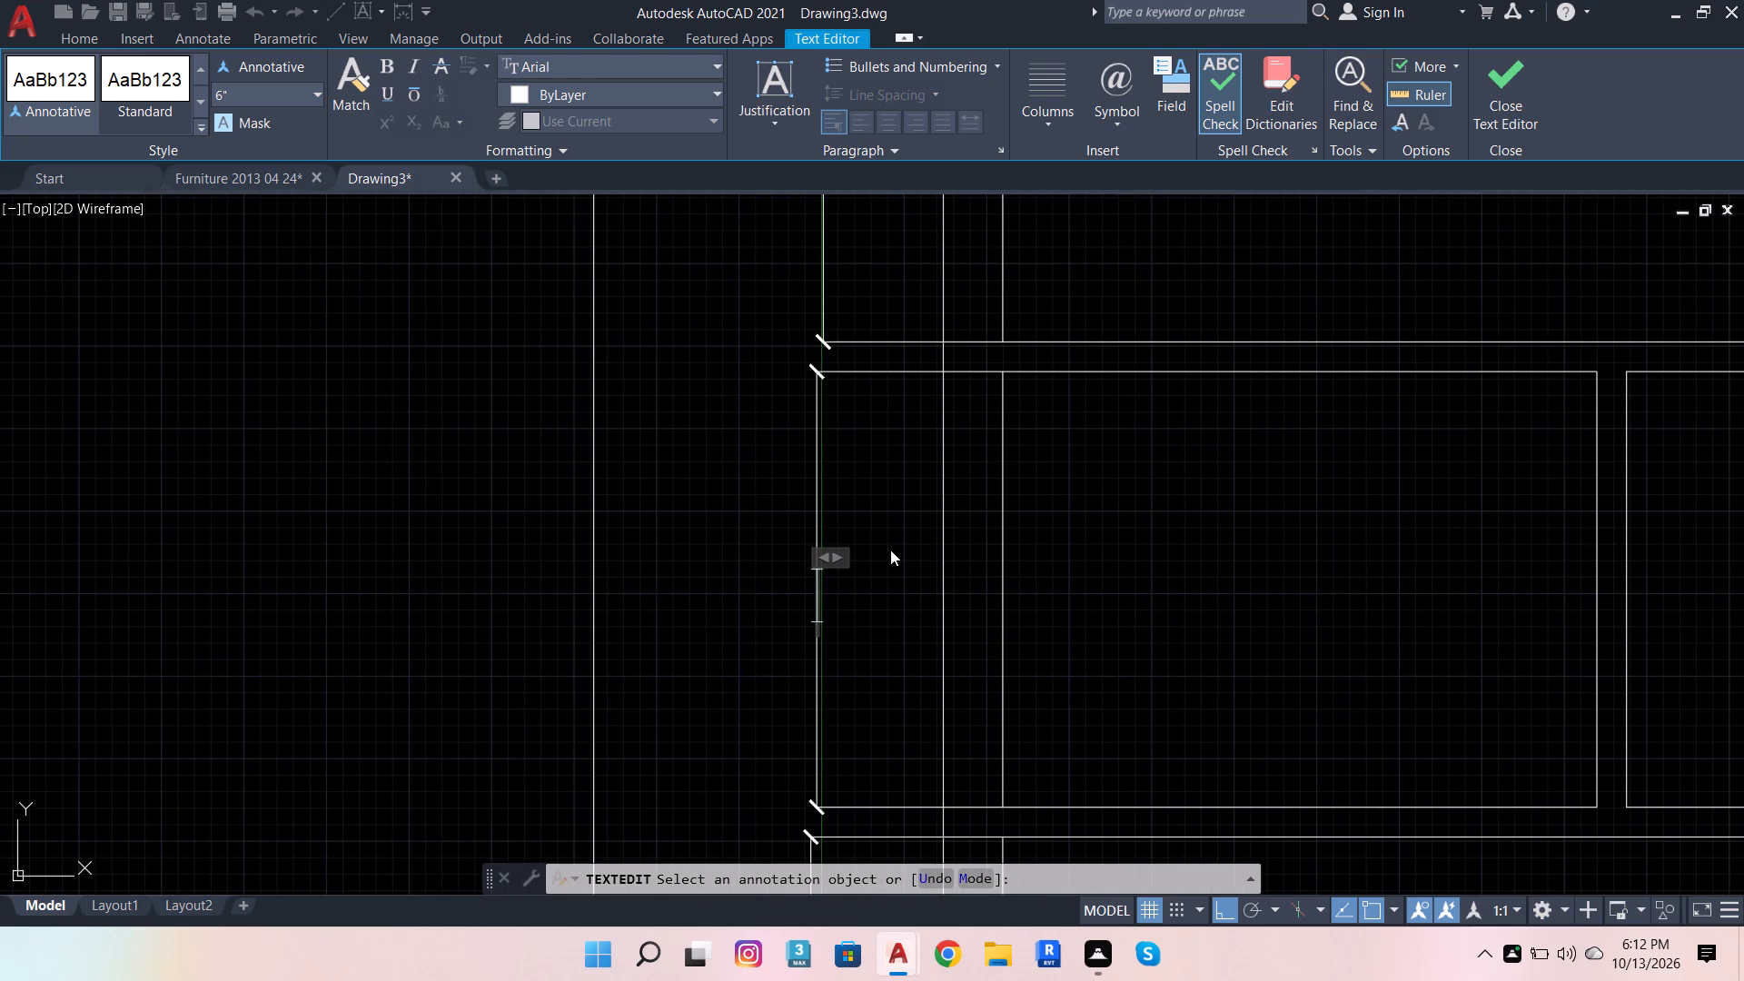
text(7'-)
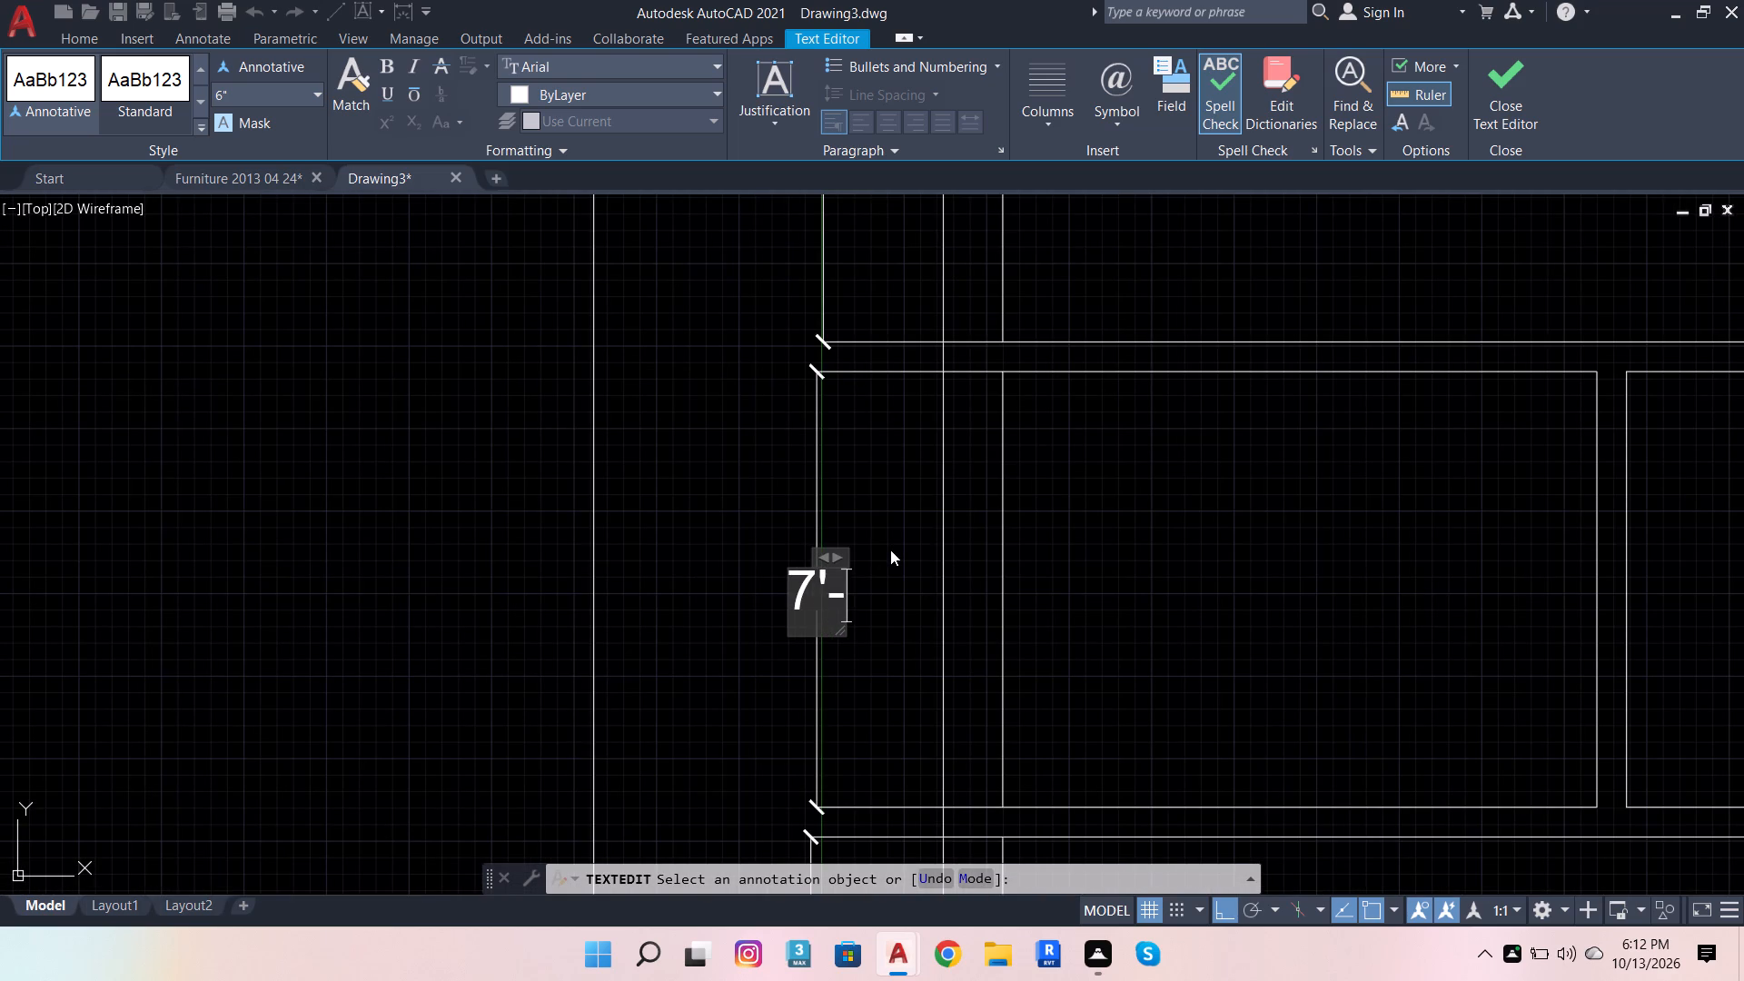
text(8")
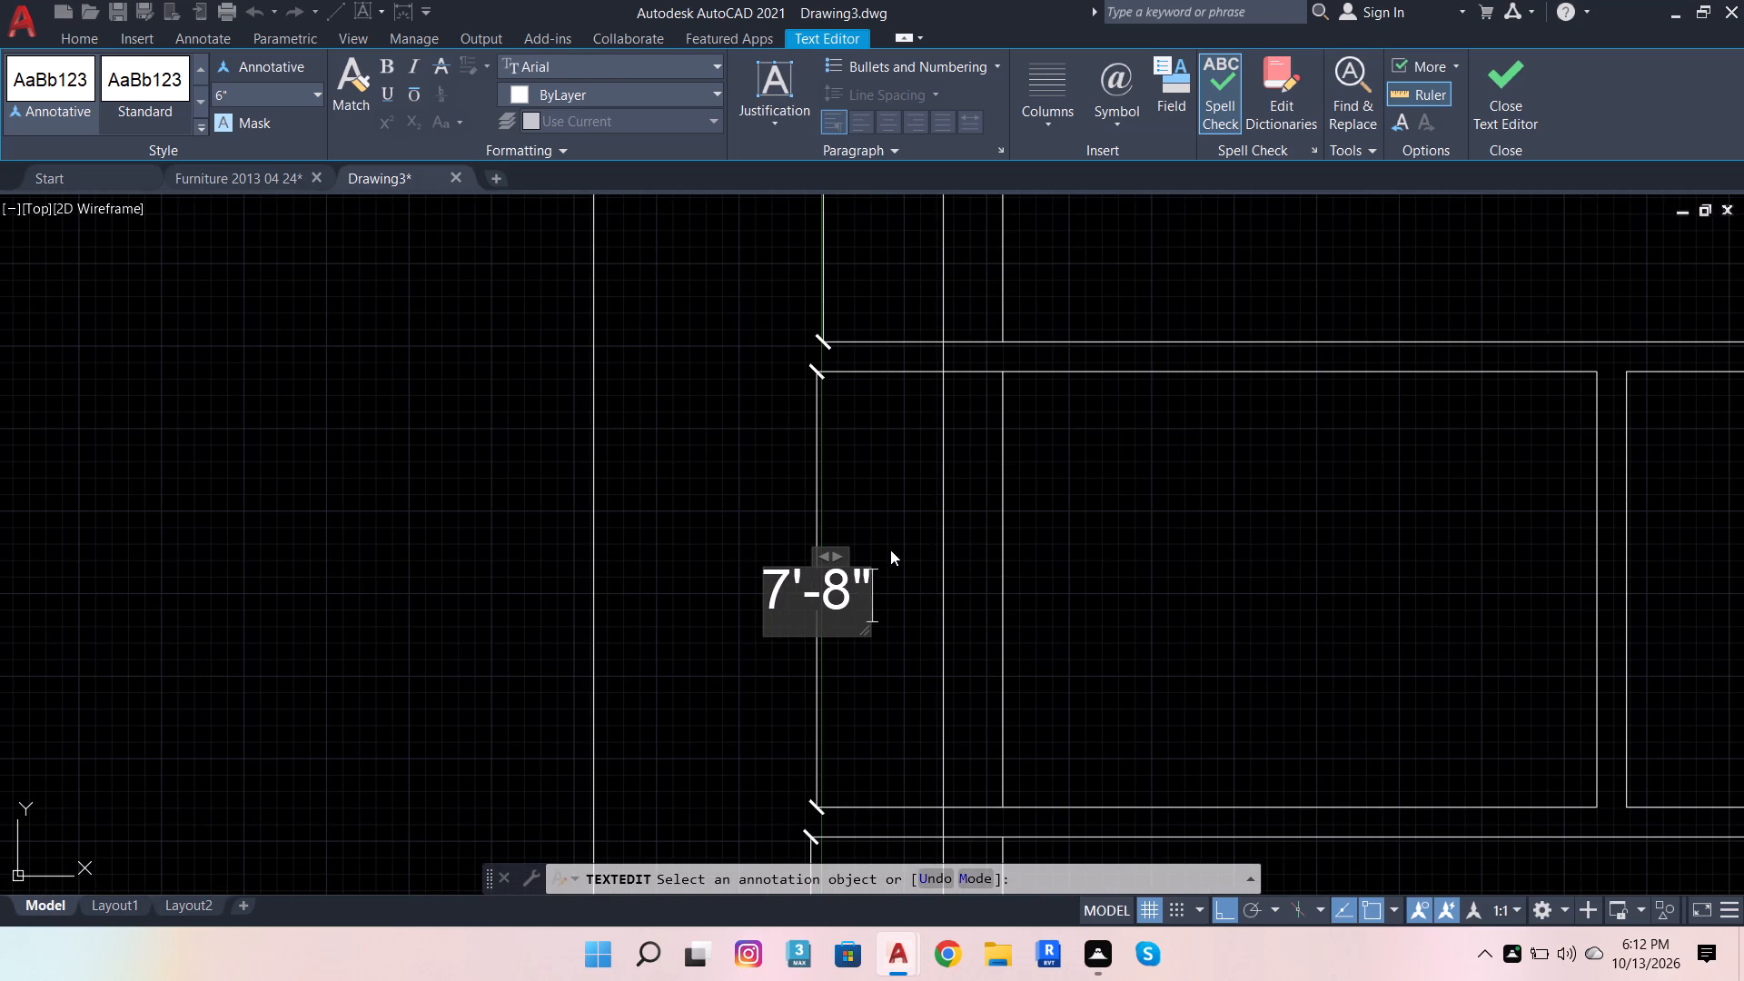
click(890, 550)
Override the top-left bedroom's depth dimension text outside the left wall with 12'-0".
scroll(887, 615, down, 2)
scroll(899, 332, up, 1)
scroll(614, 418, down, 3)
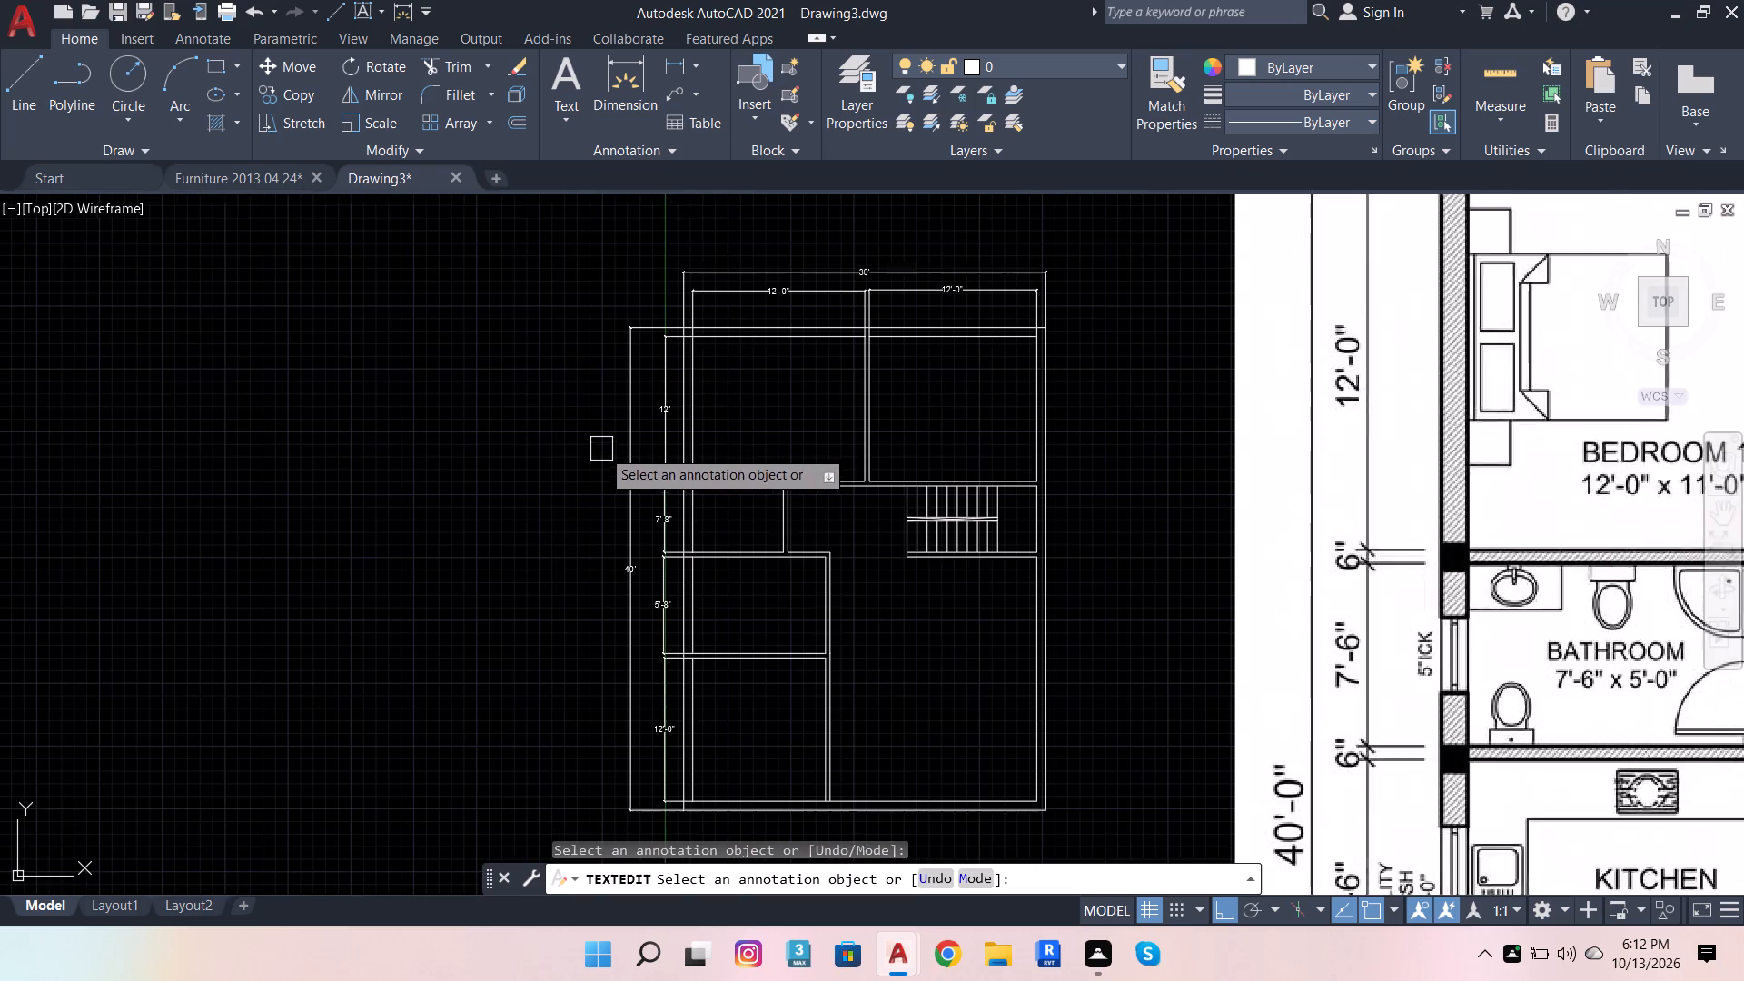
scroll(634, 408, up, 4)
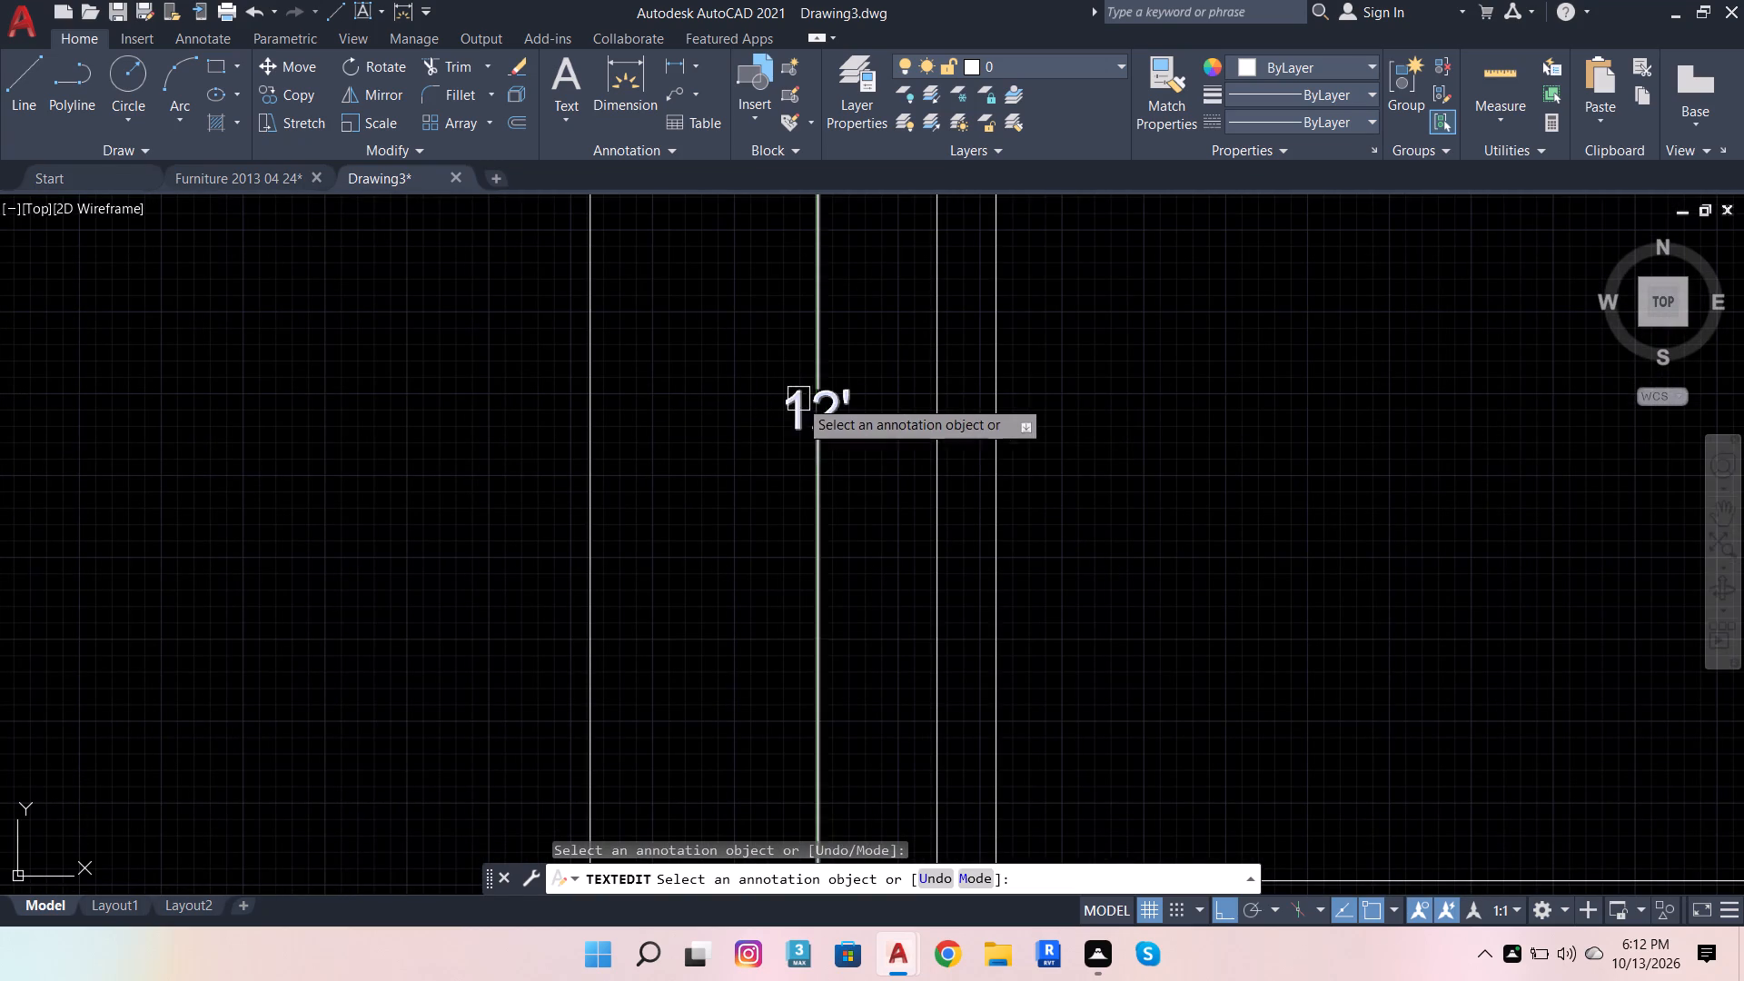
double_click(802, 402)
scroll(810, 402, up, 2)
click(881, 390)
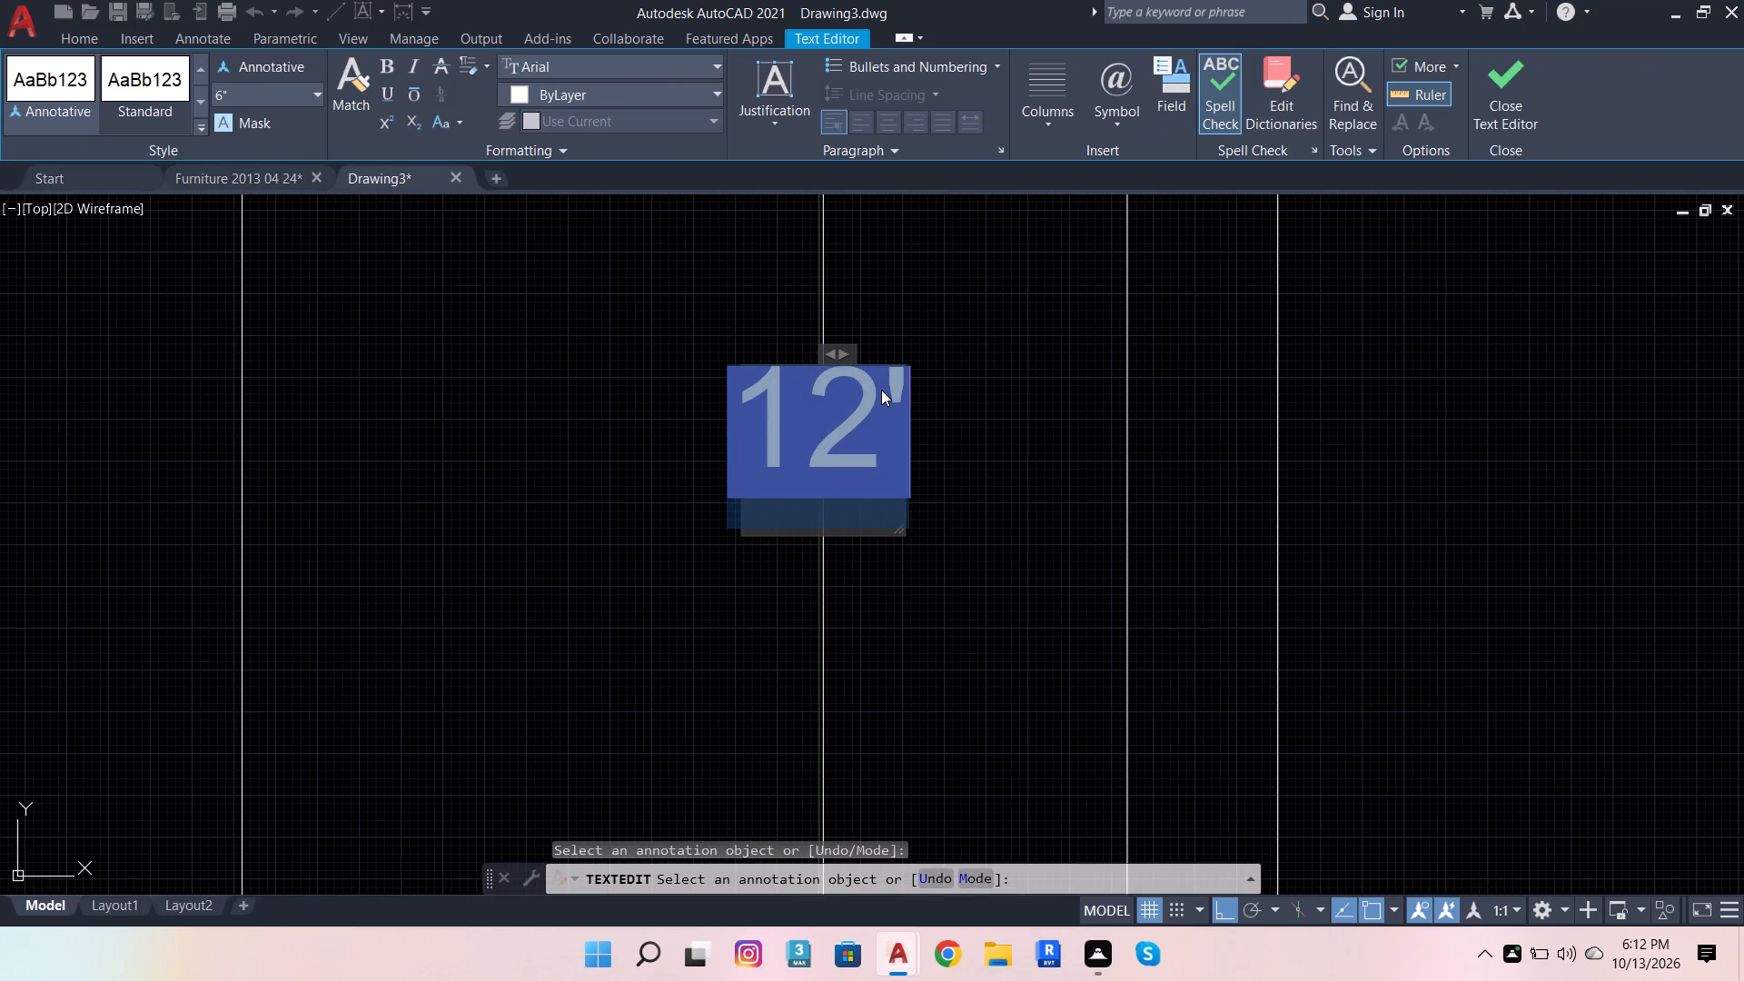
key(space)
text(12'-)
text(0")
scroll(881, 390, down, 4)
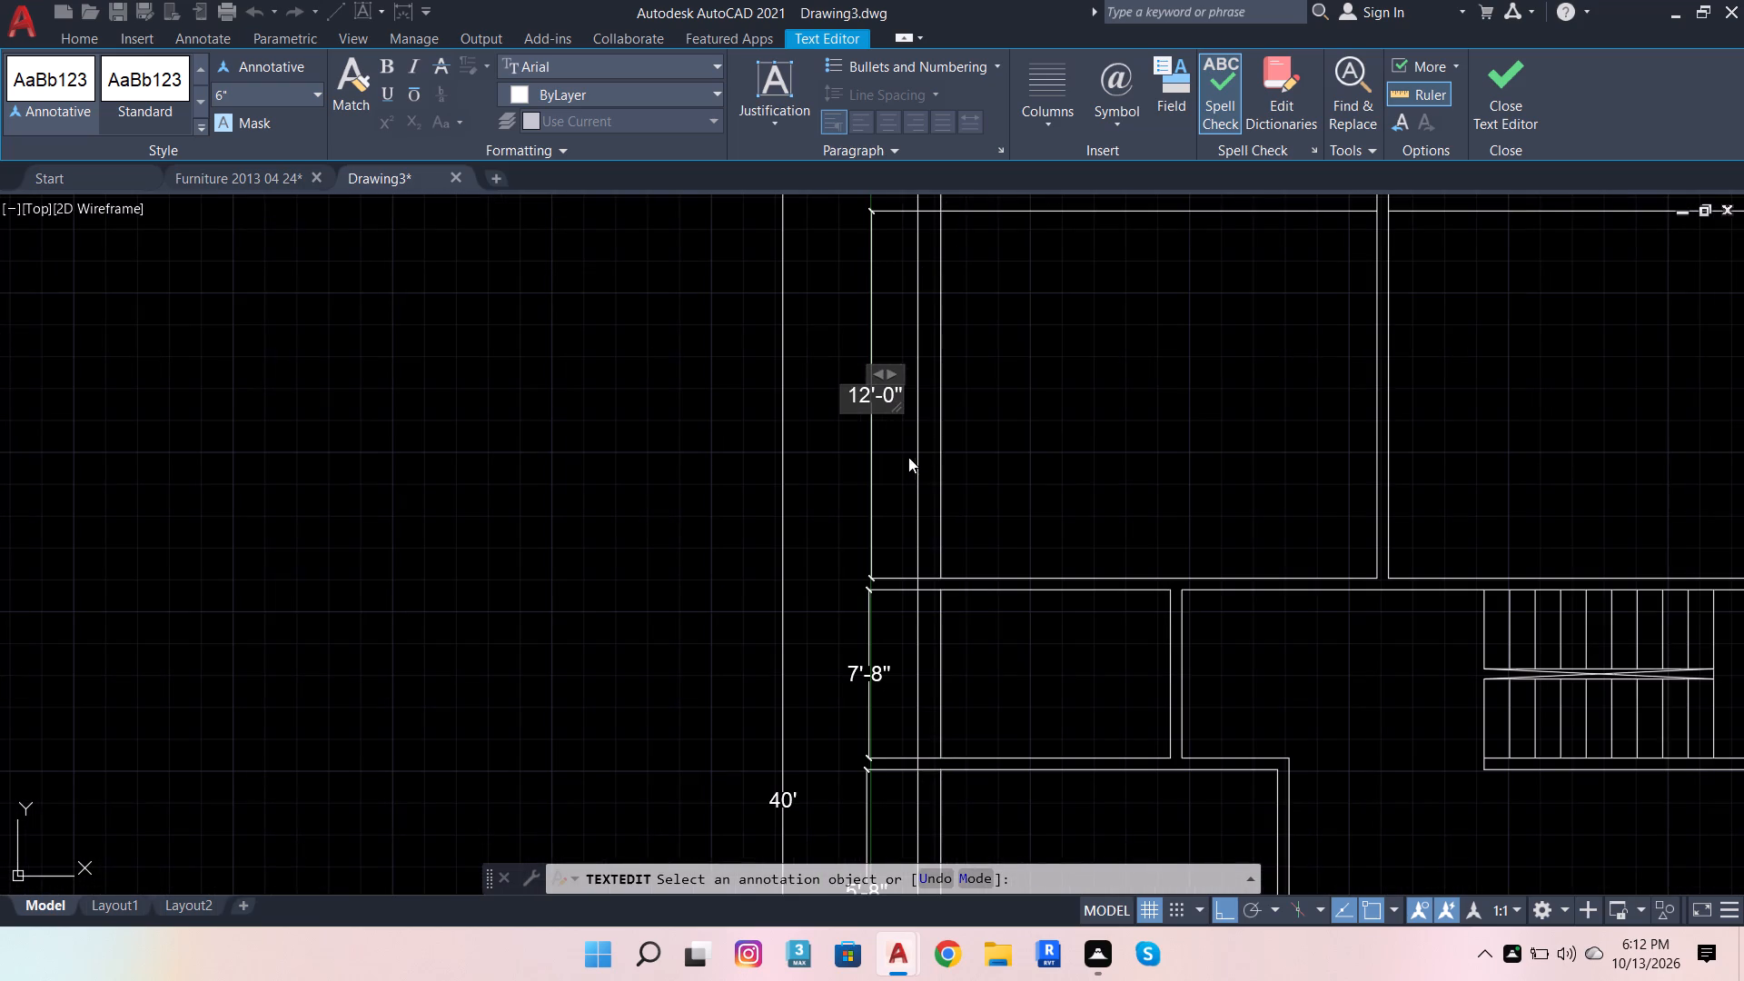
click(910, 458)
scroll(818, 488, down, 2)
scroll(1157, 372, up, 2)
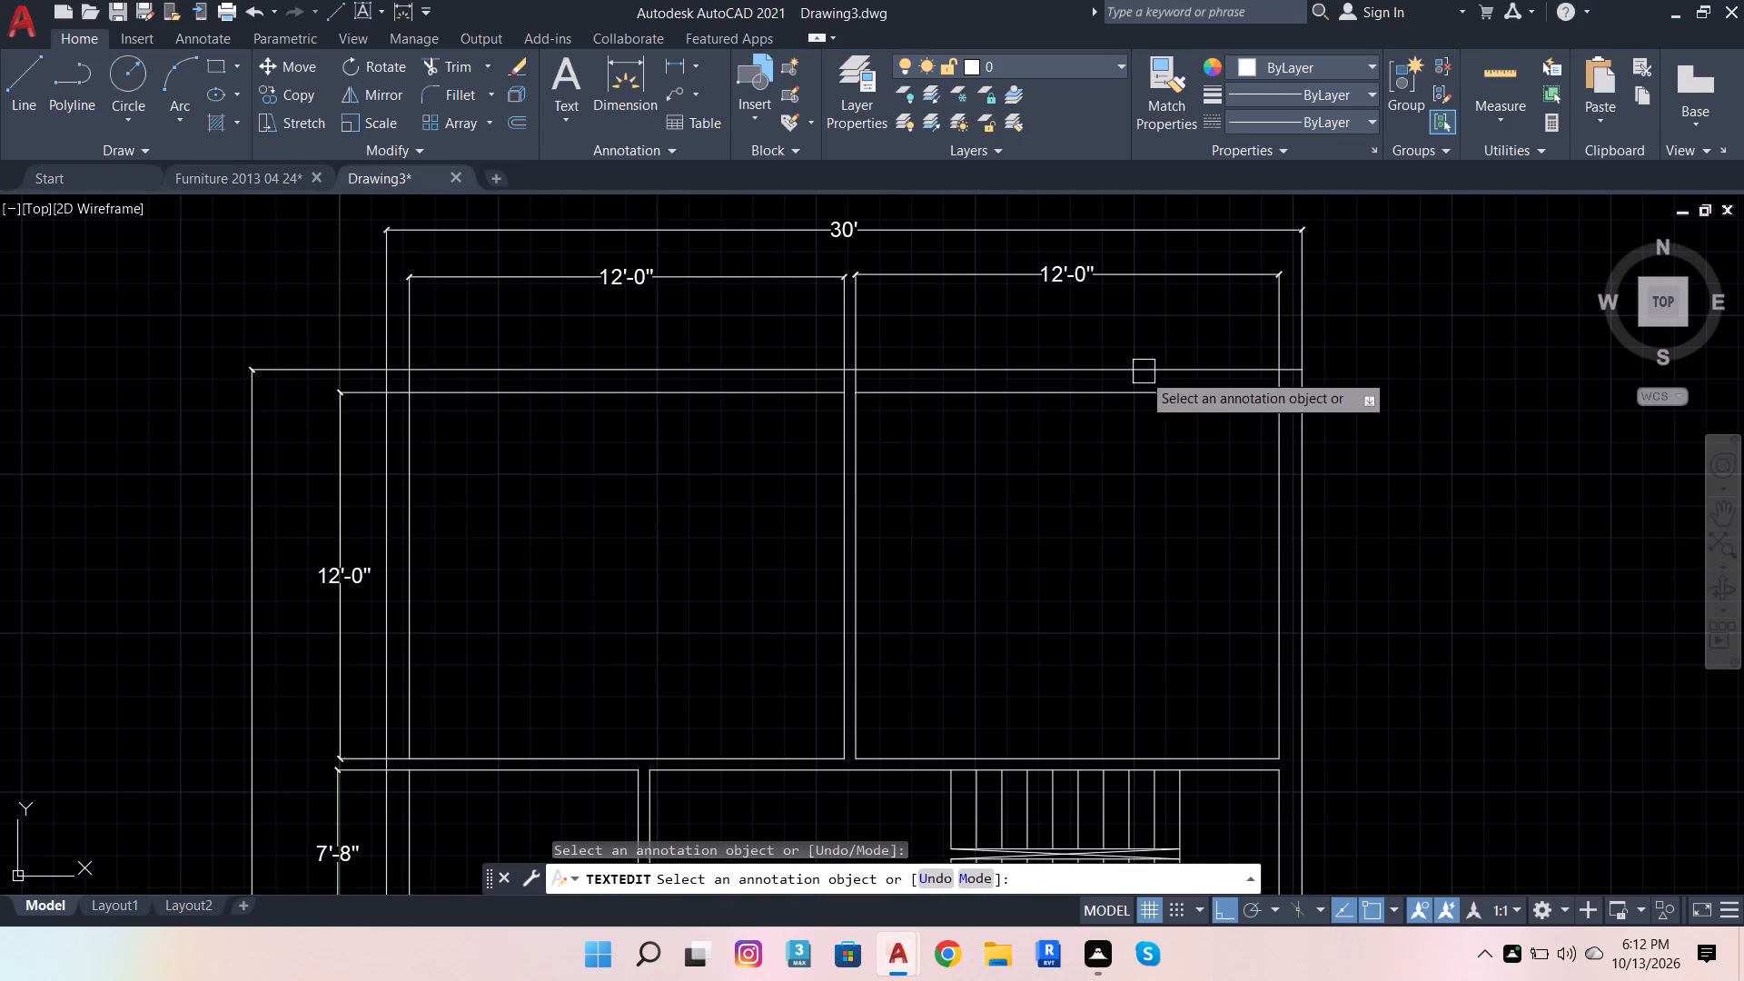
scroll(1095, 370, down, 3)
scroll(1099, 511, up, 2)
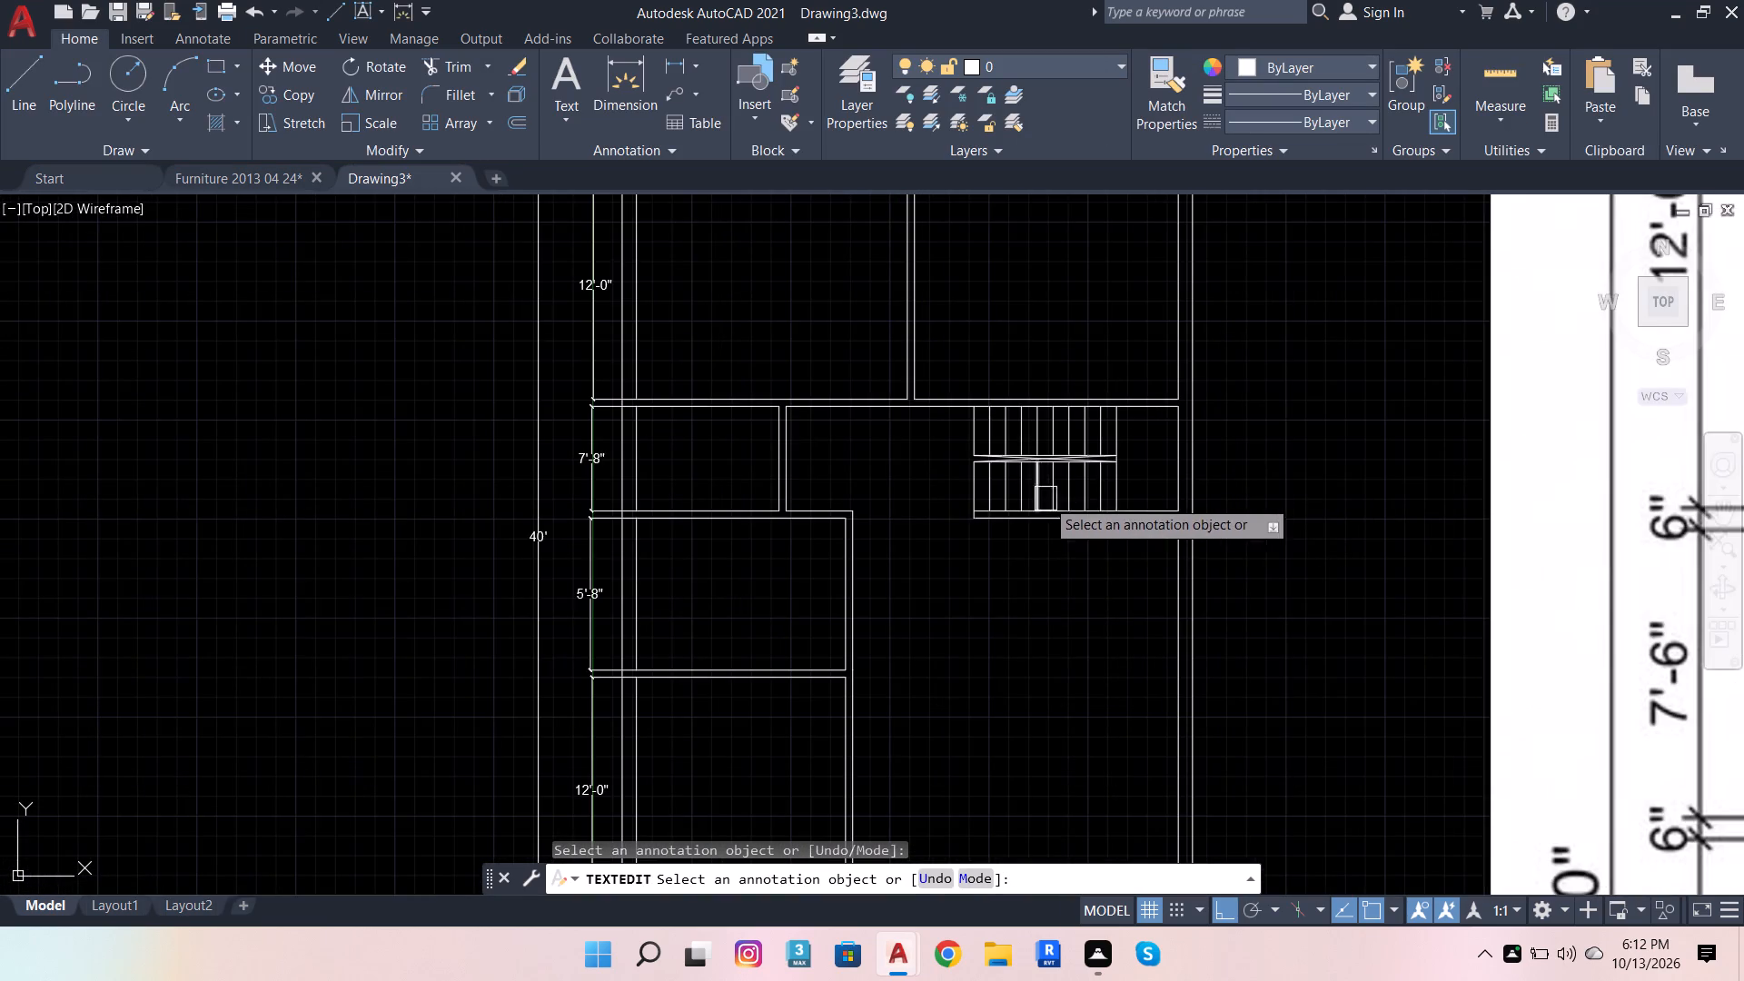
Copy the white double bed with side tables and foot bench from the Furniture 2013 04 24 drawing.
scroll(956, 461, down, 2)
scroll(672, 435, down, 1)
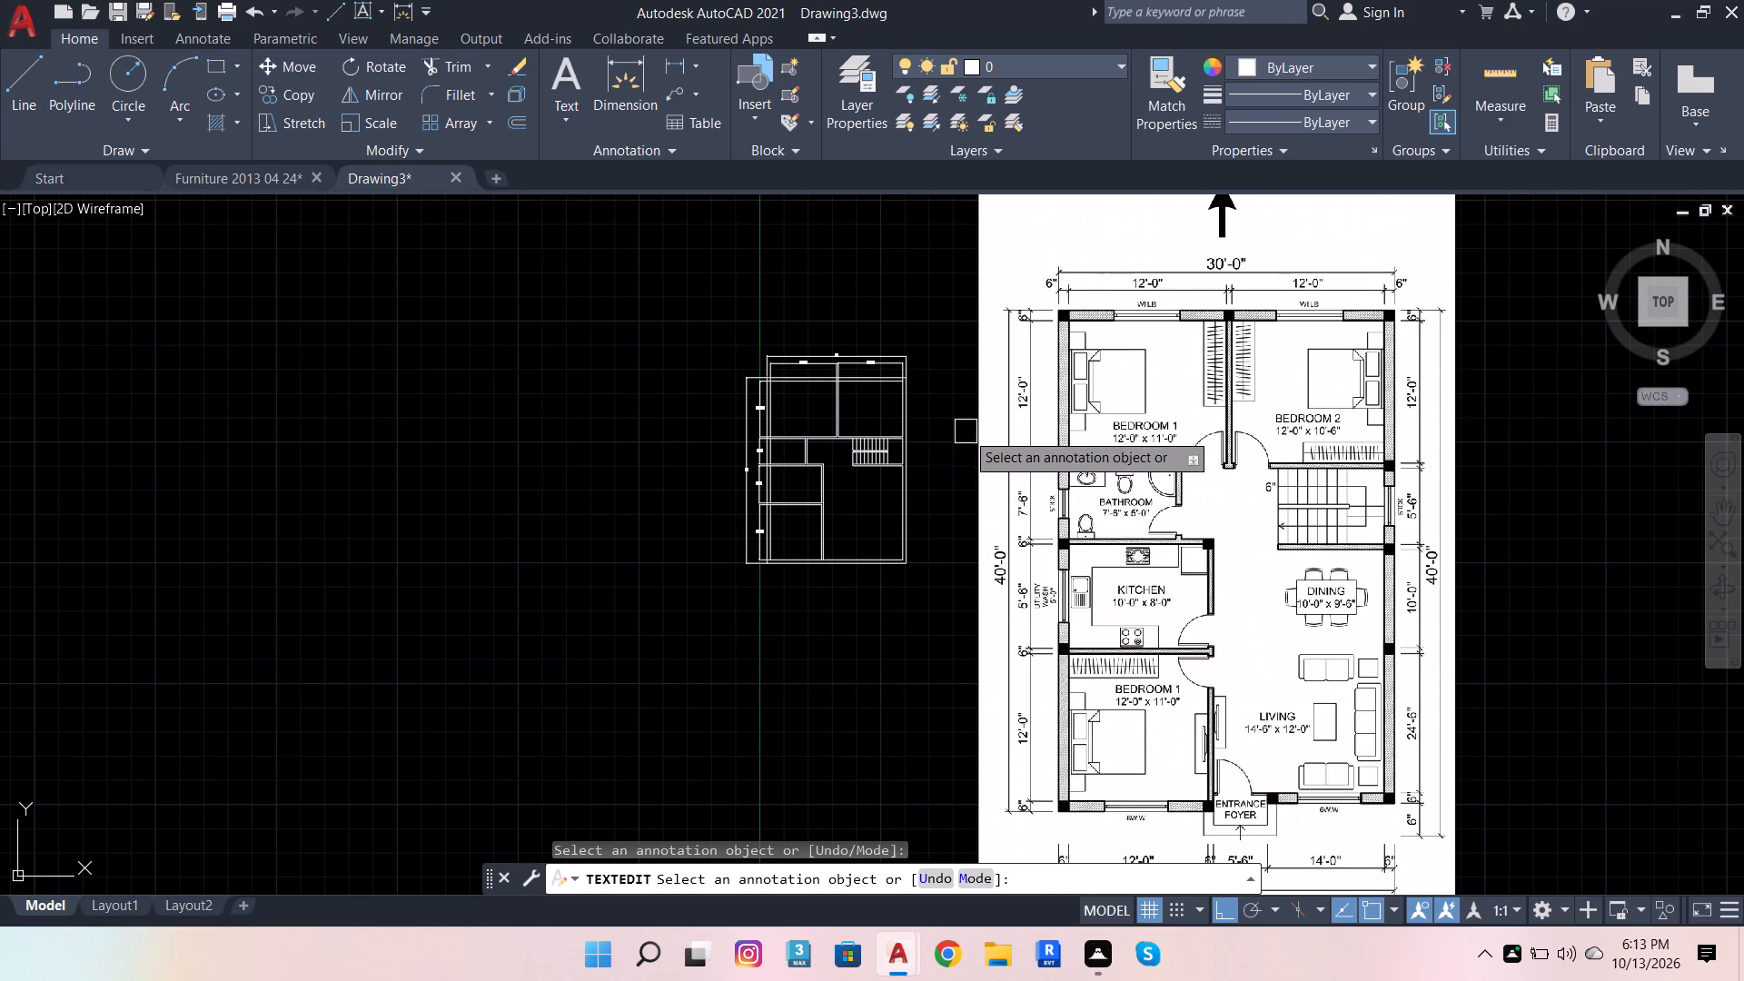
scroll(966, 429, up, 1)
scroll(973, 420, down, 1)
scroll(860, 472, up, 1)
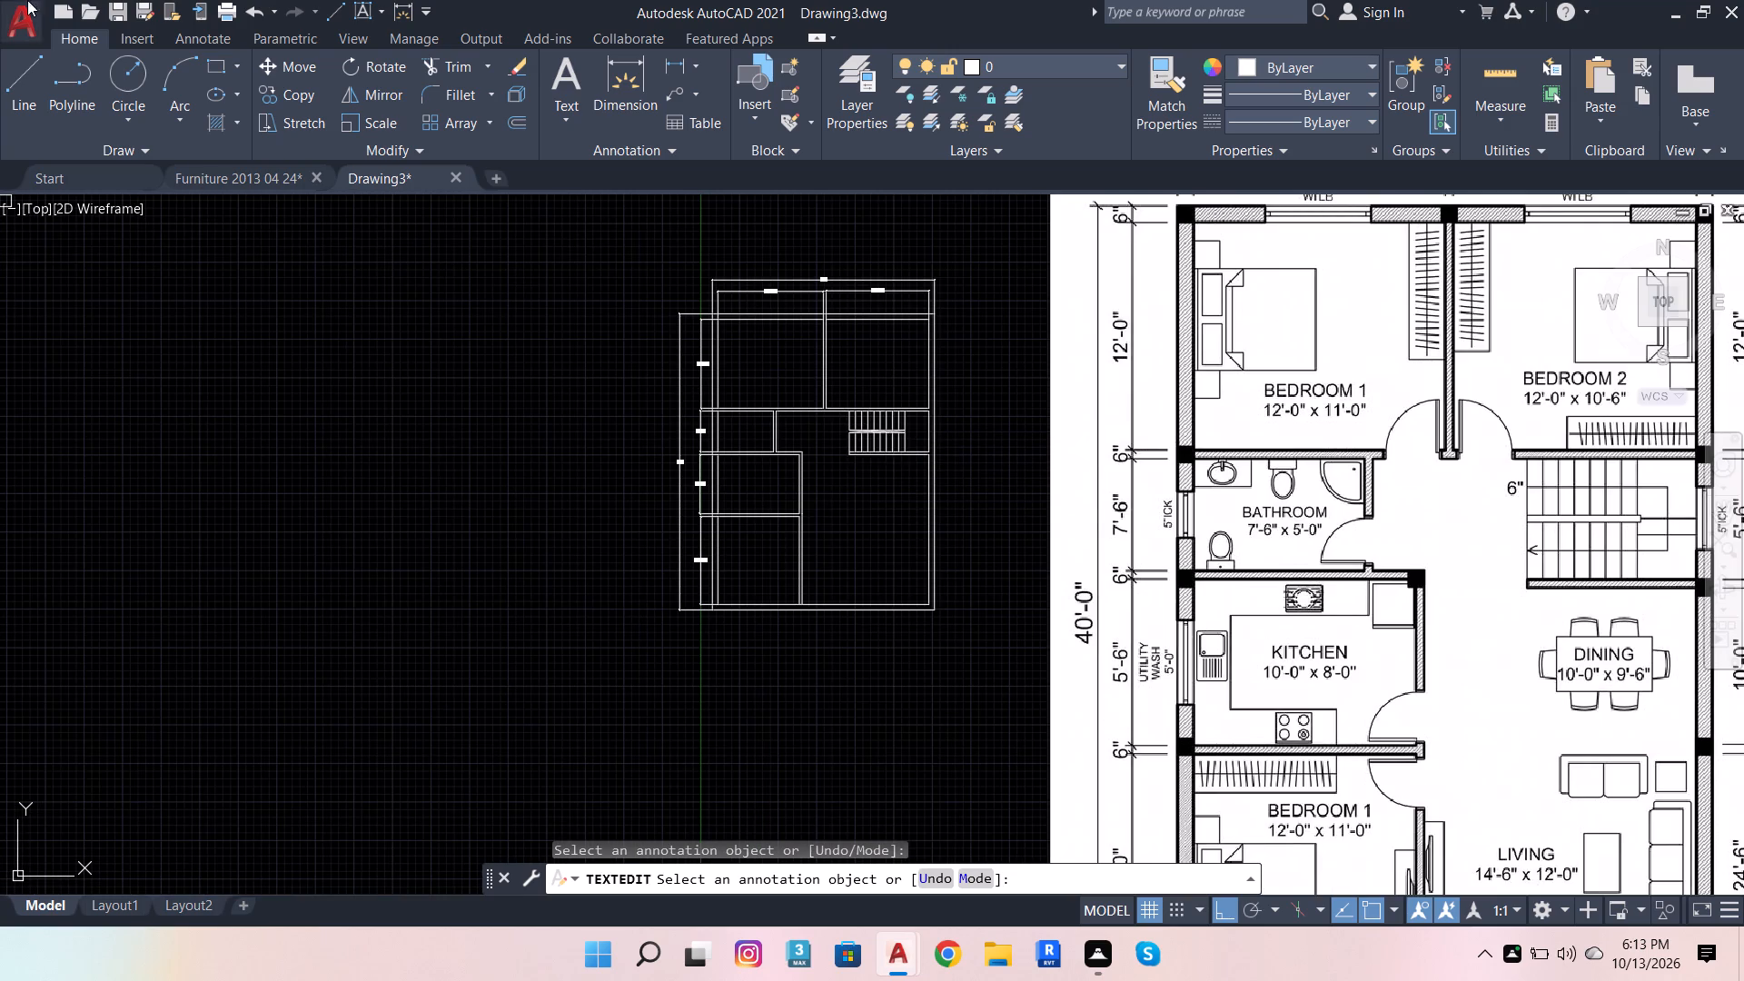
click(283, 176)
scroll(614, 395, up, 2)
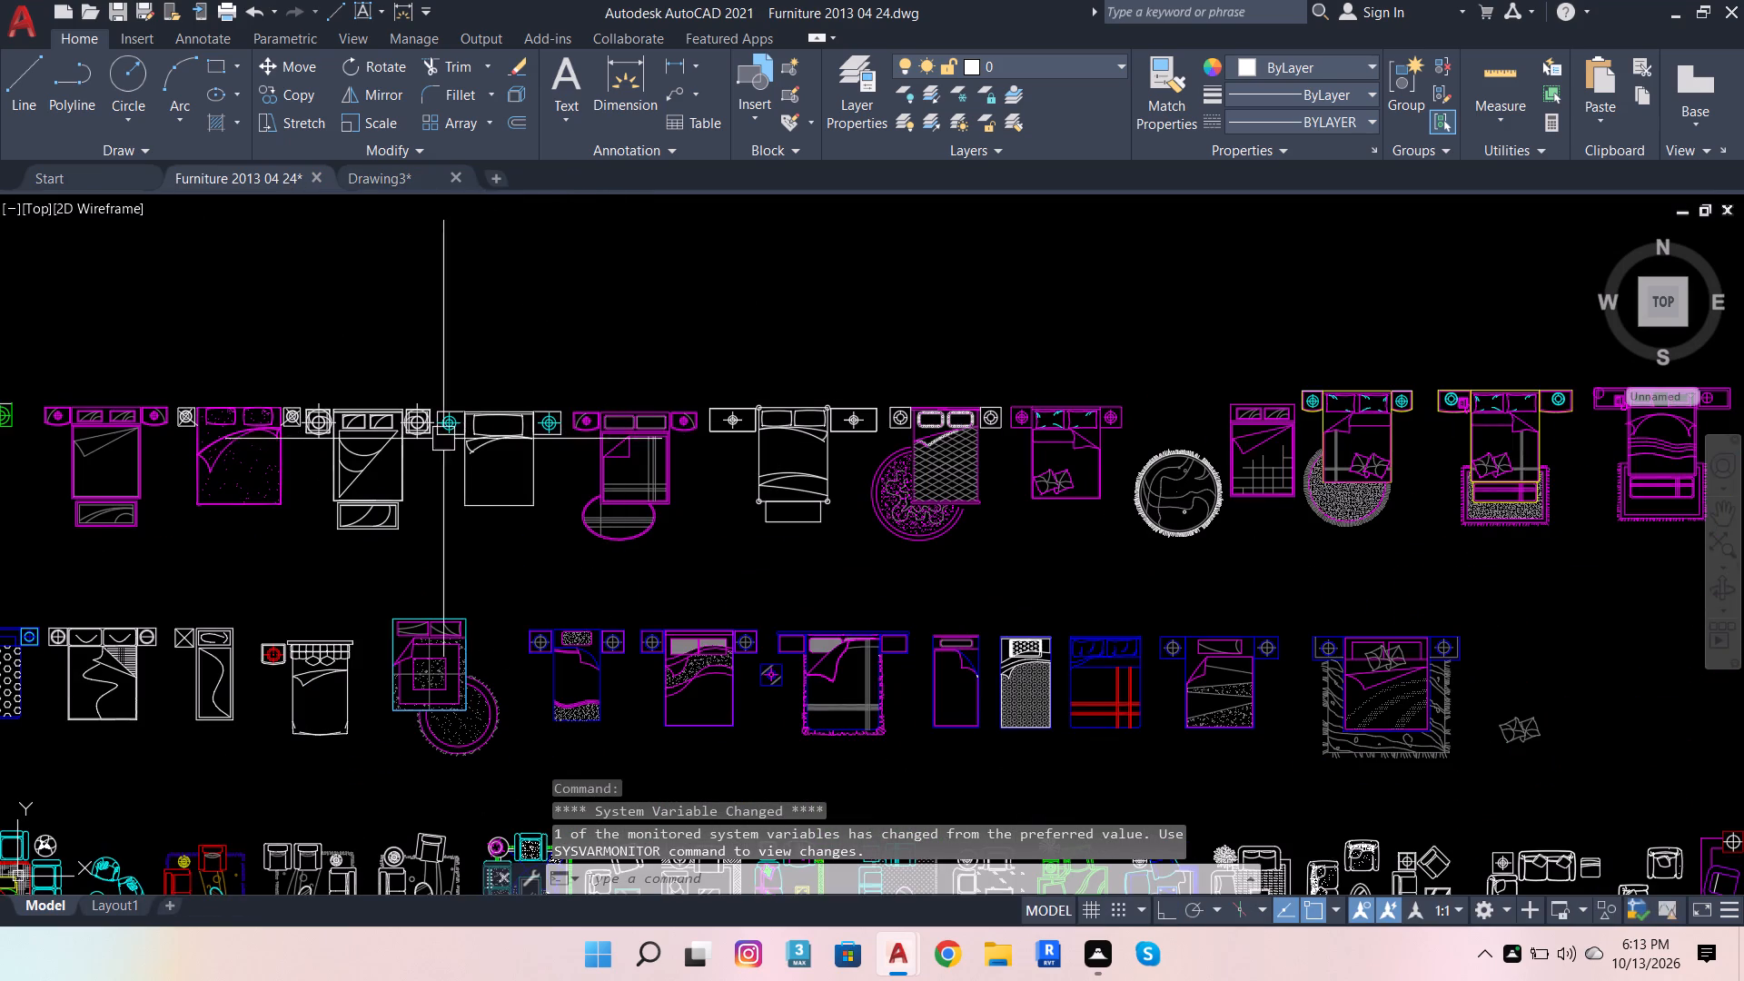
scroll(381, 448, up, 2)
scroll(512, 340, down, 1)
scroll(528, 344, up, 2)
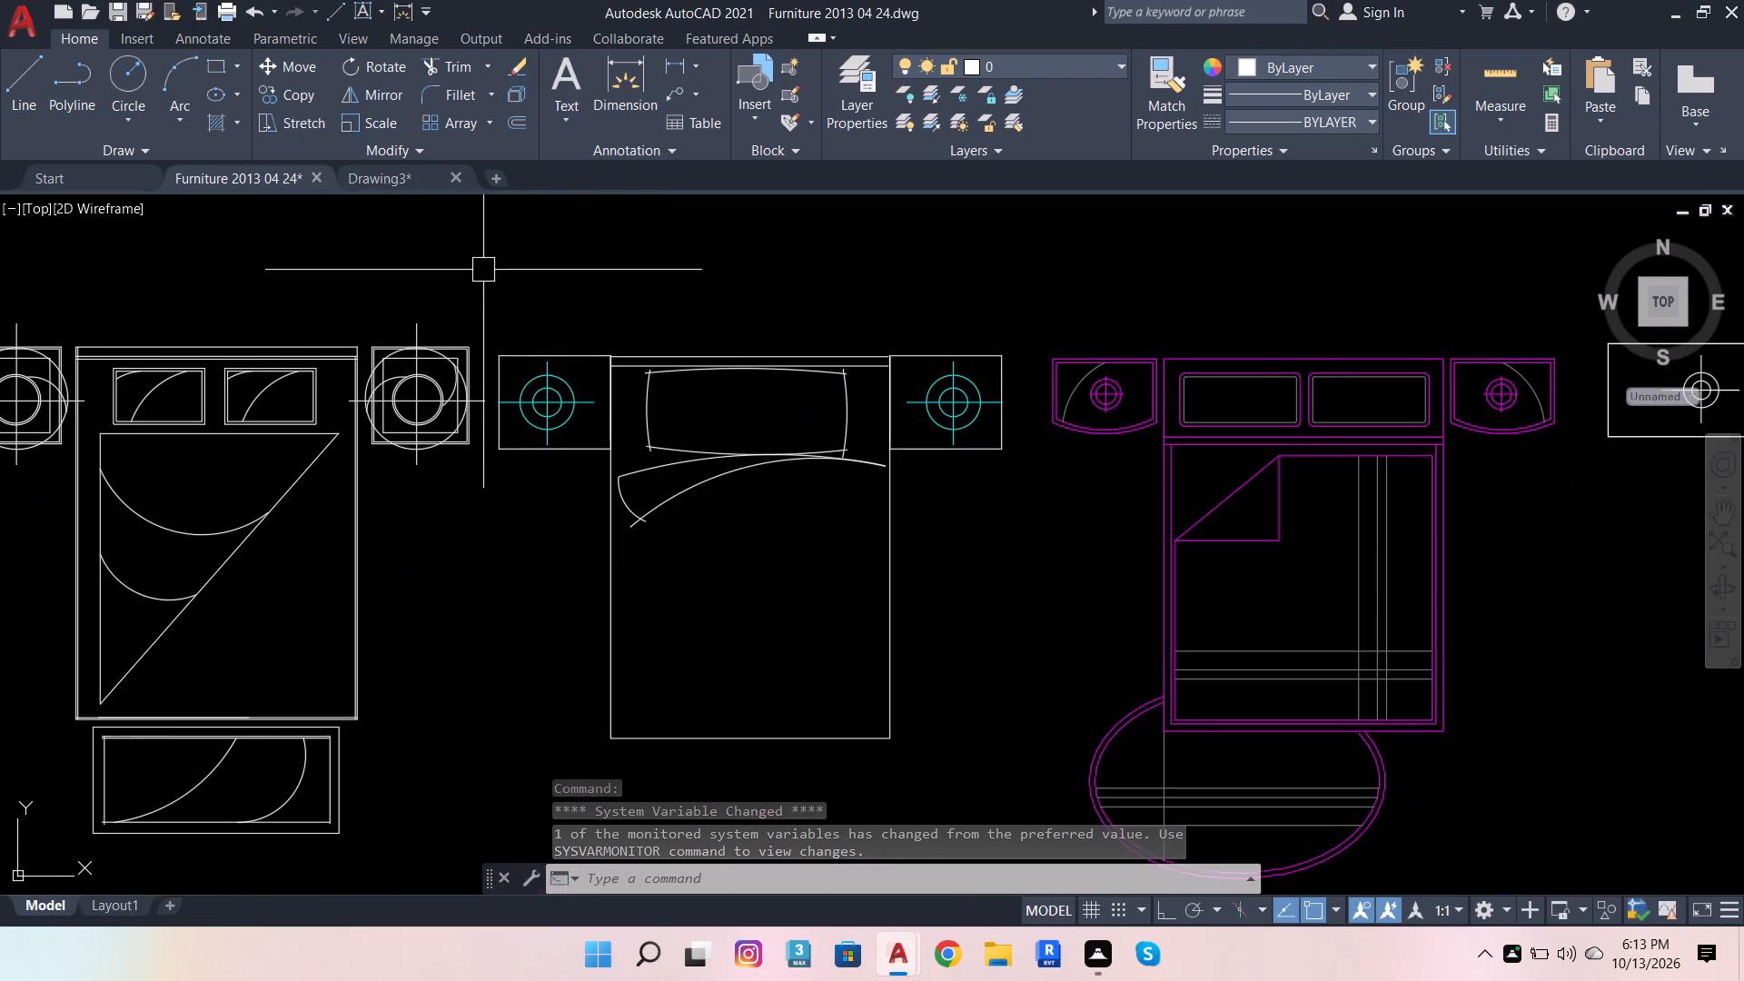
scroll(483, 270, down, 2)
scroll(333, 297, up, 2)
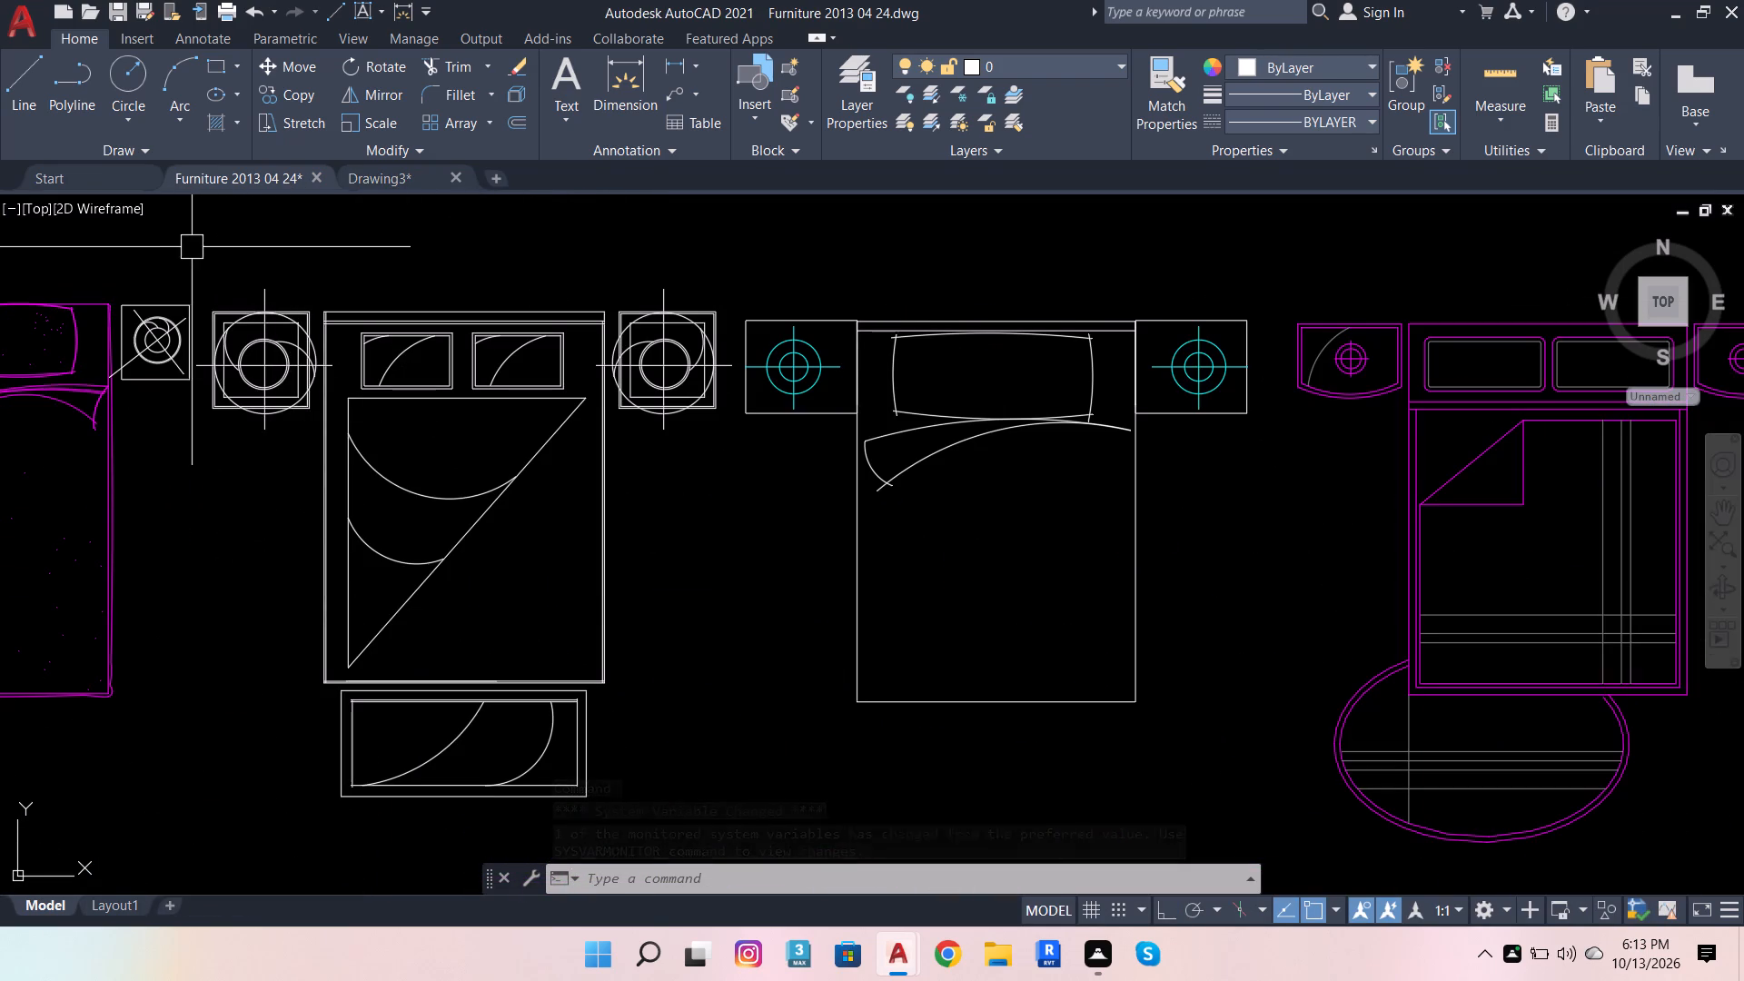
click(205, 239)
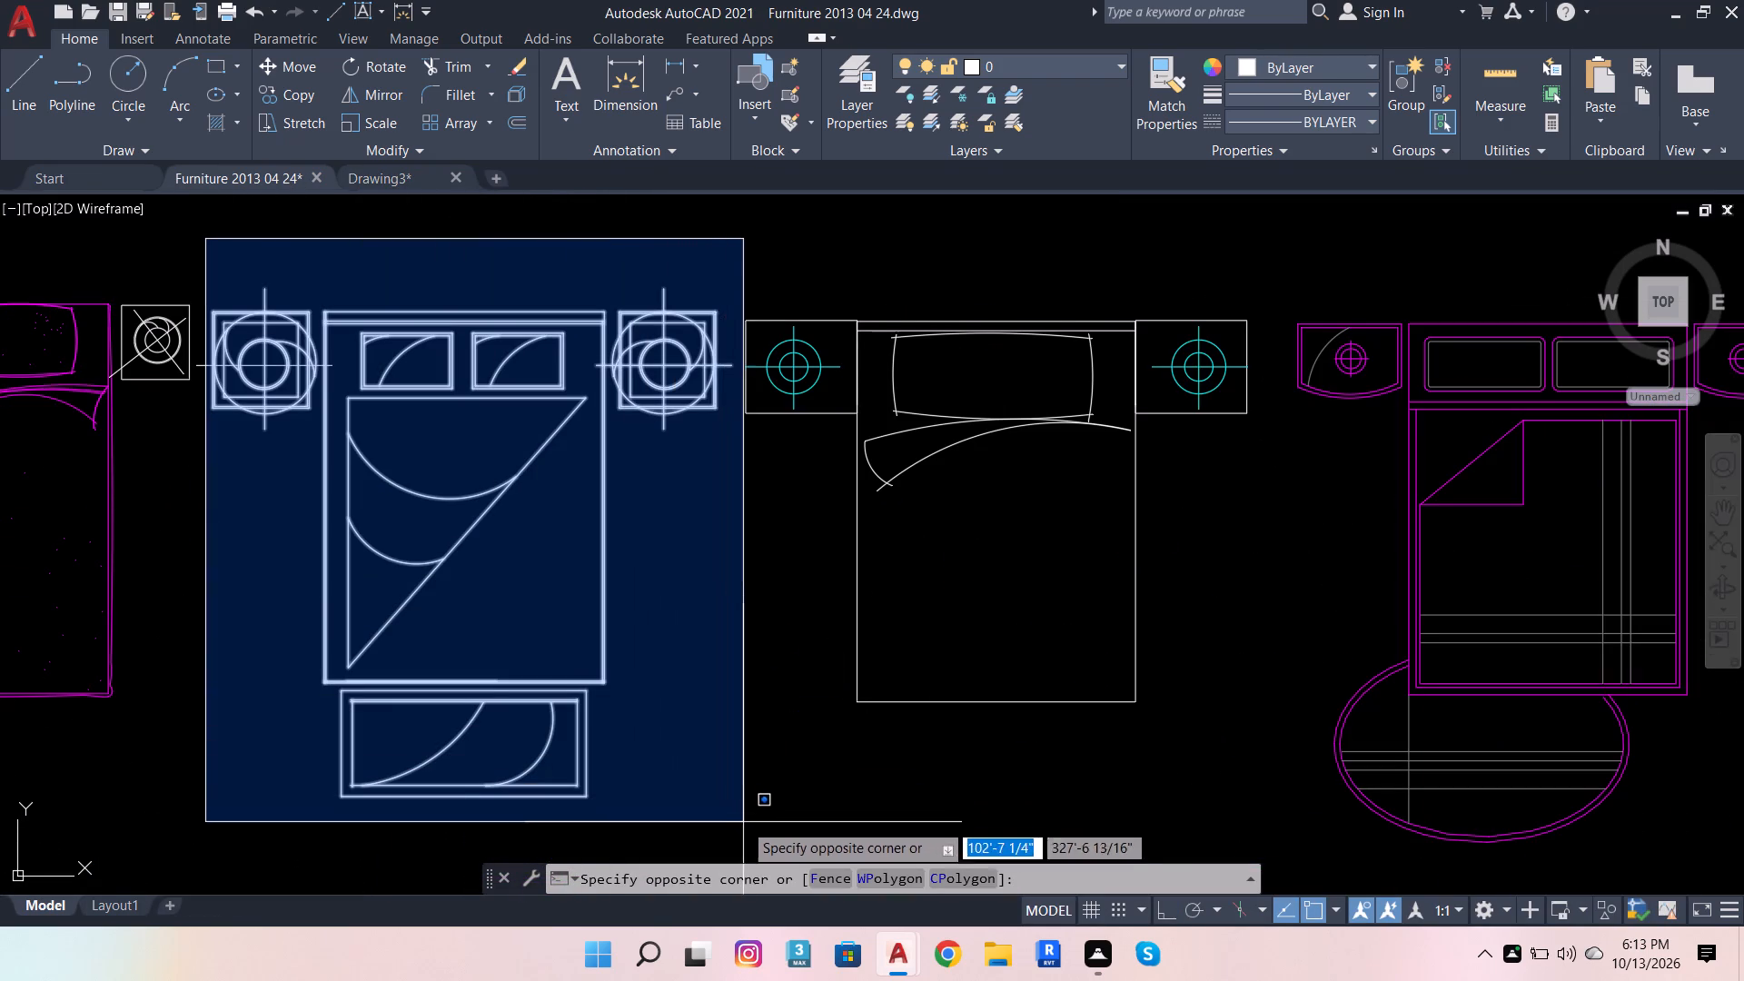
click(735, 827)
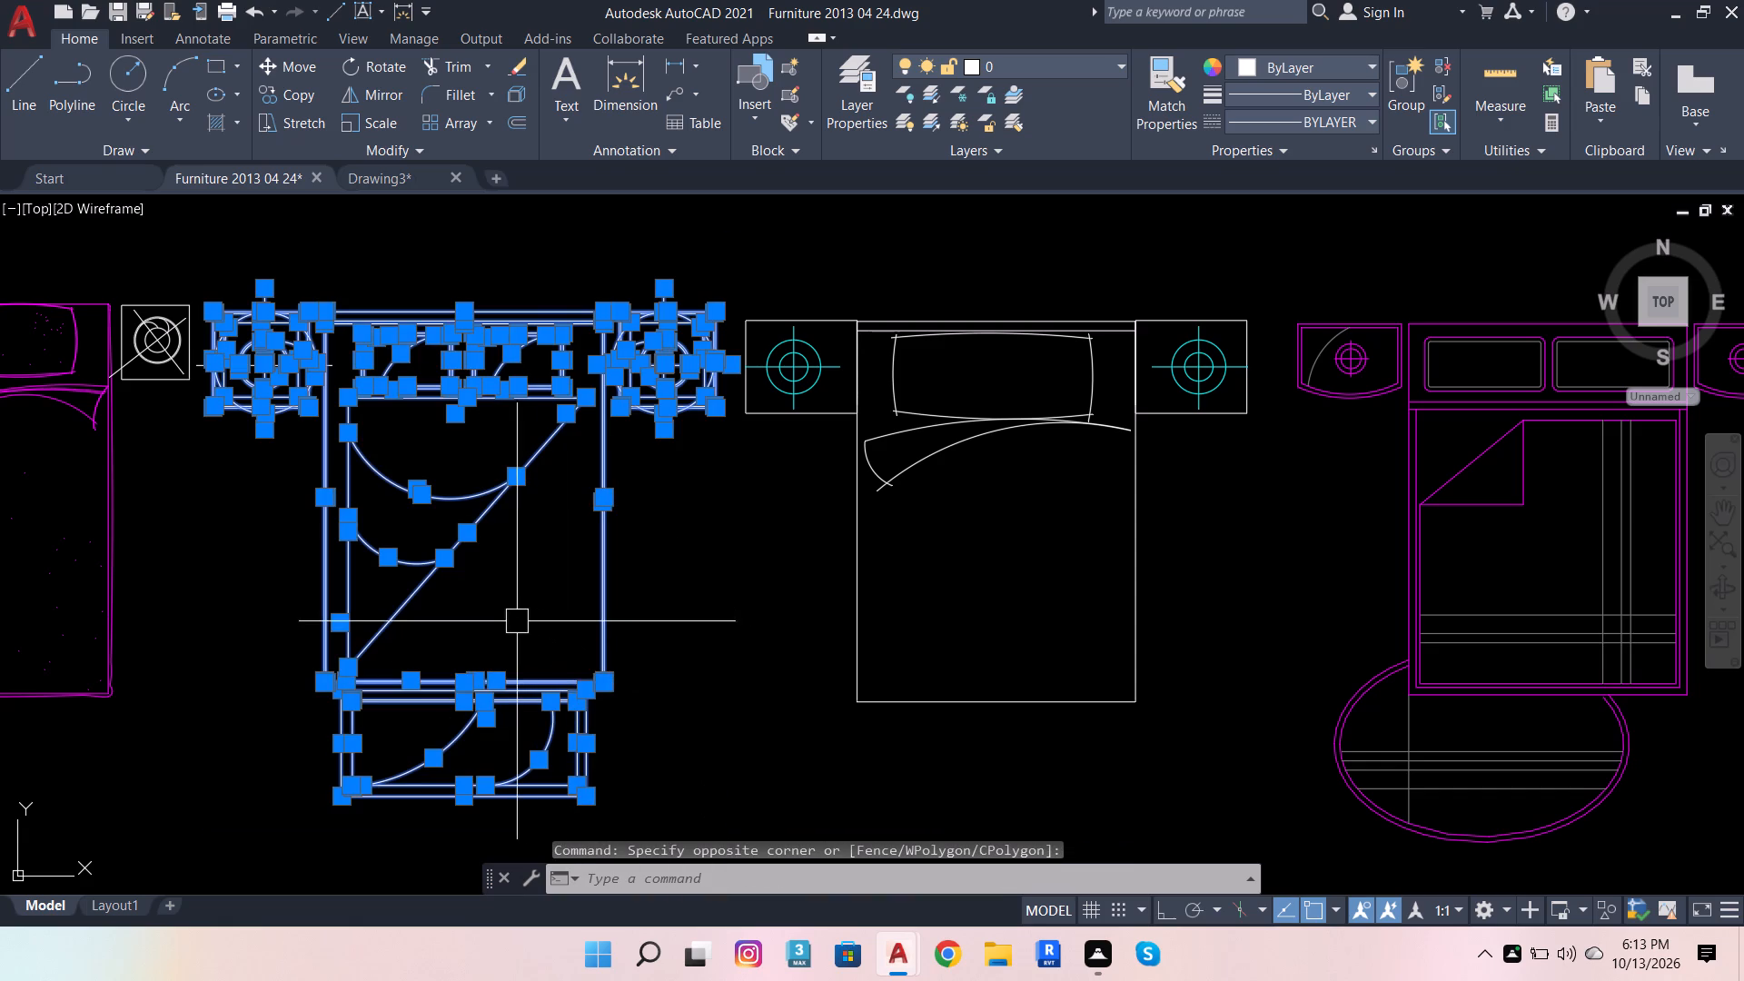
key(ctrl+c)
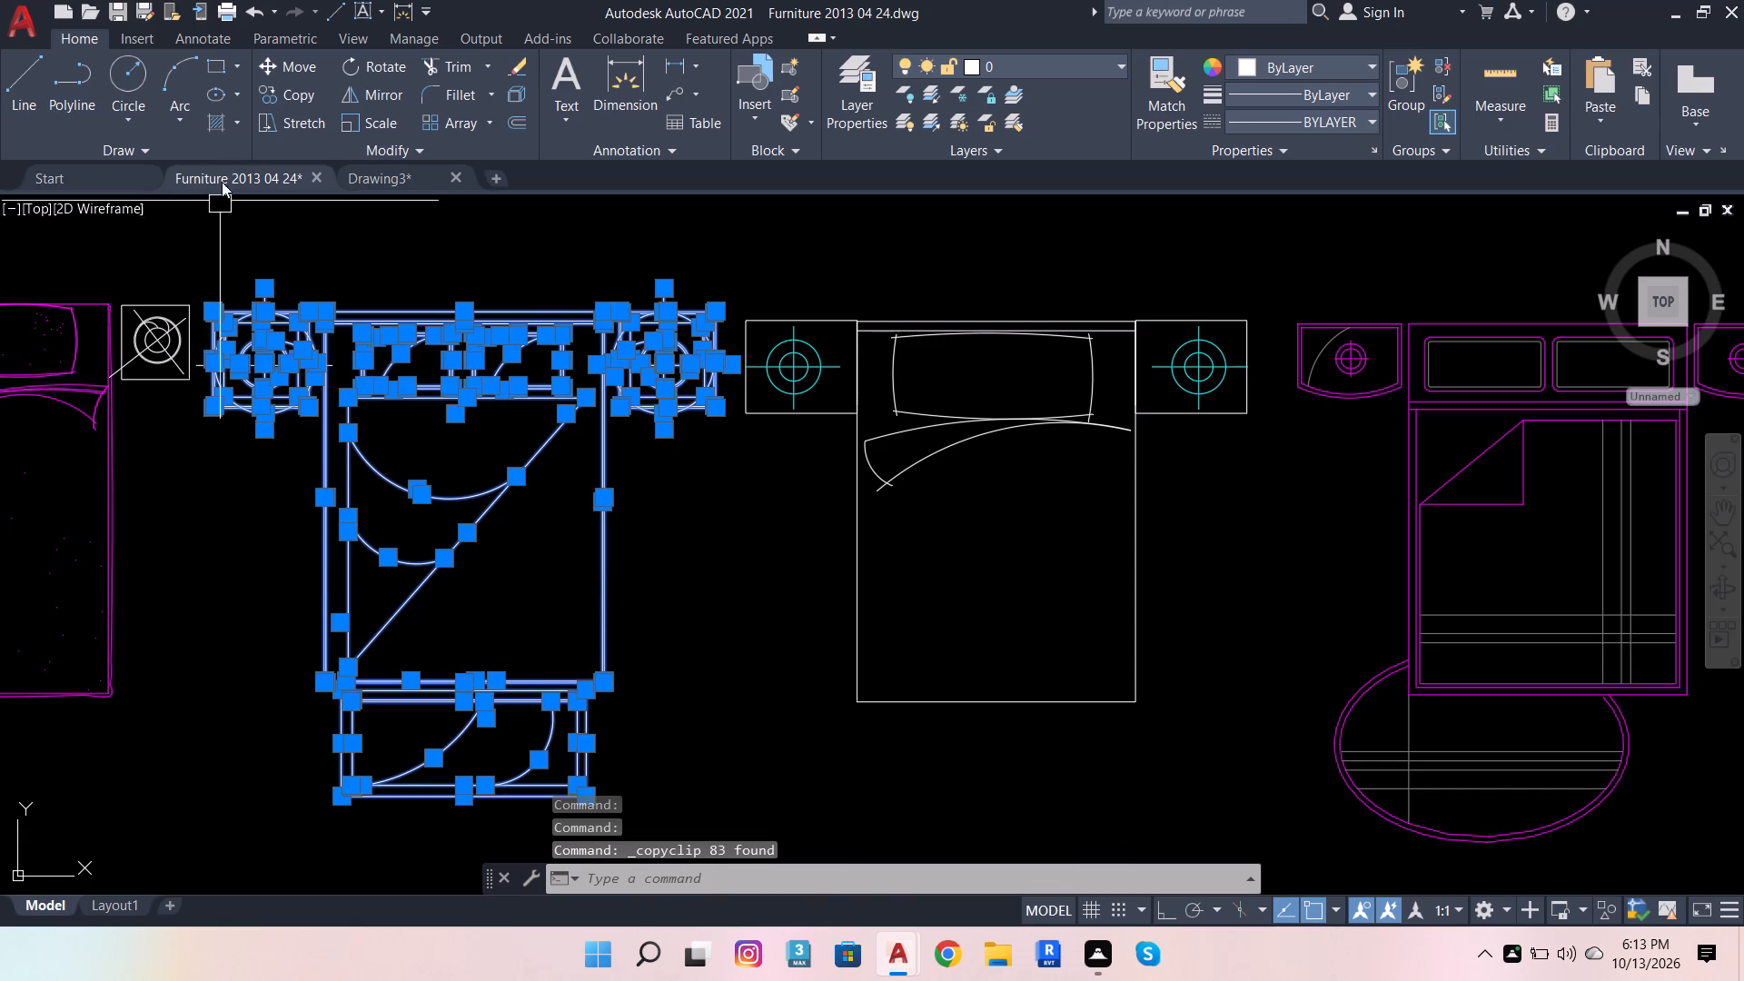
Switch back to Drawing3 and paste the copied bed set into the top-left bedroom.
click(380, 170)
click(388, 180)
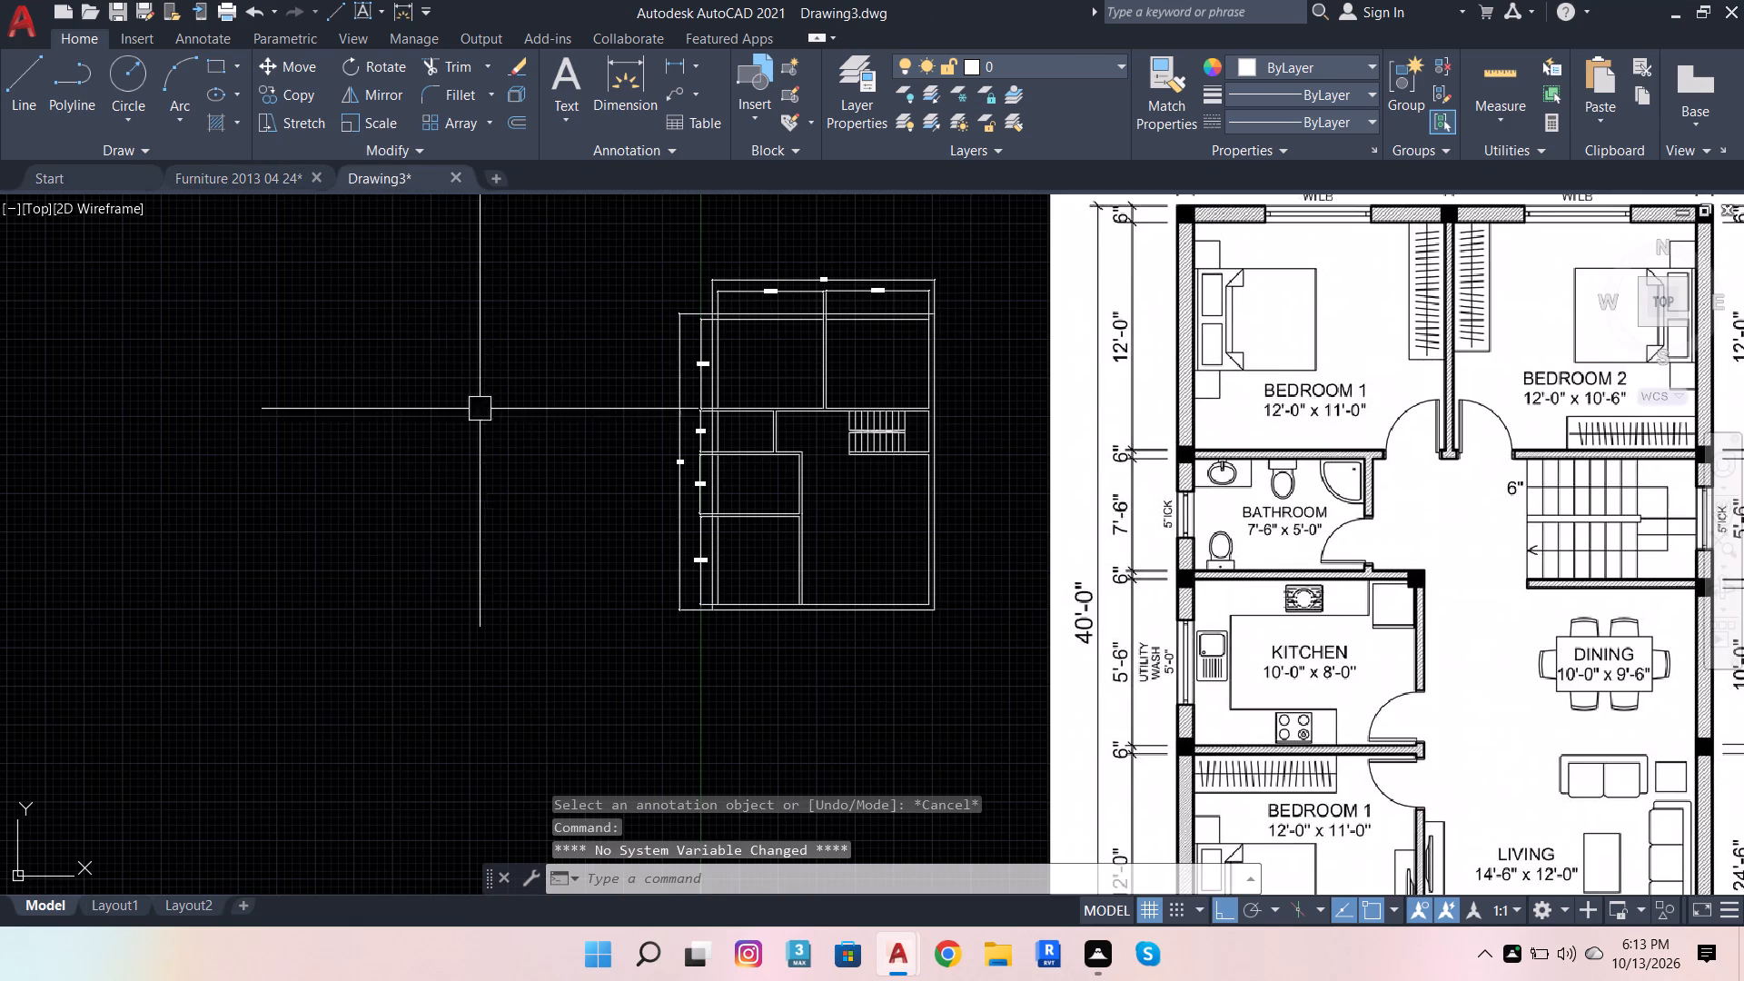
key(ctrl+v)
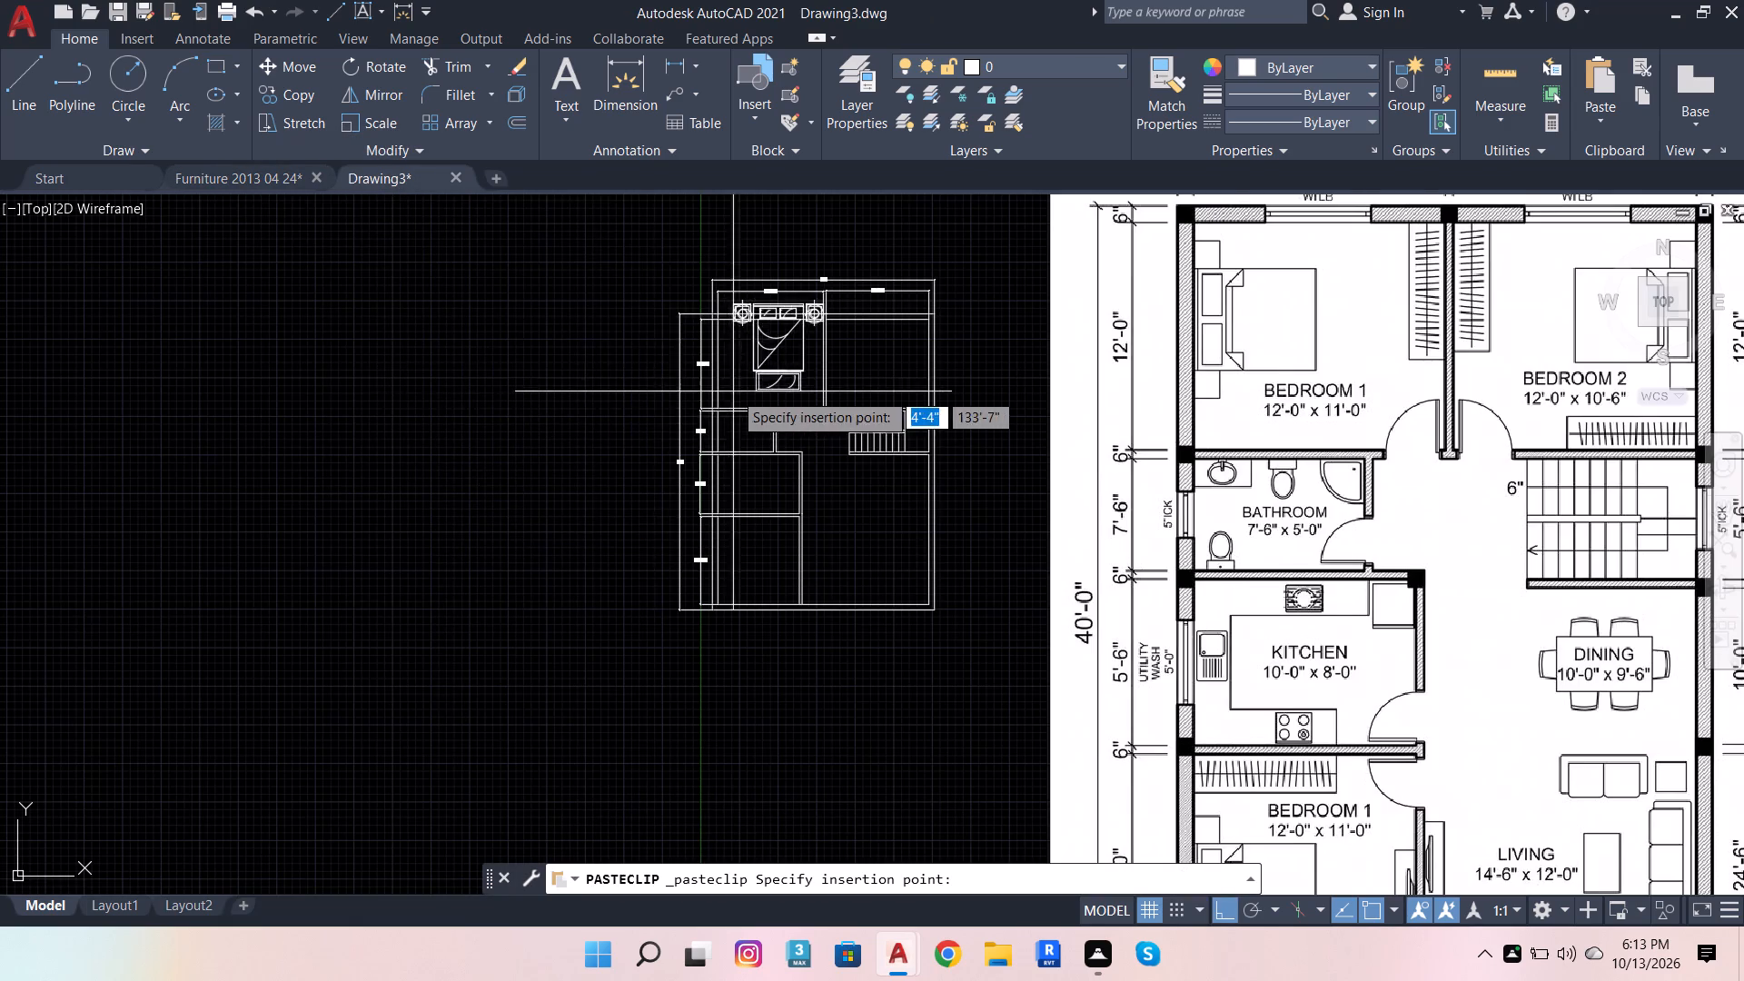
scroll(739, 392, up, 2)
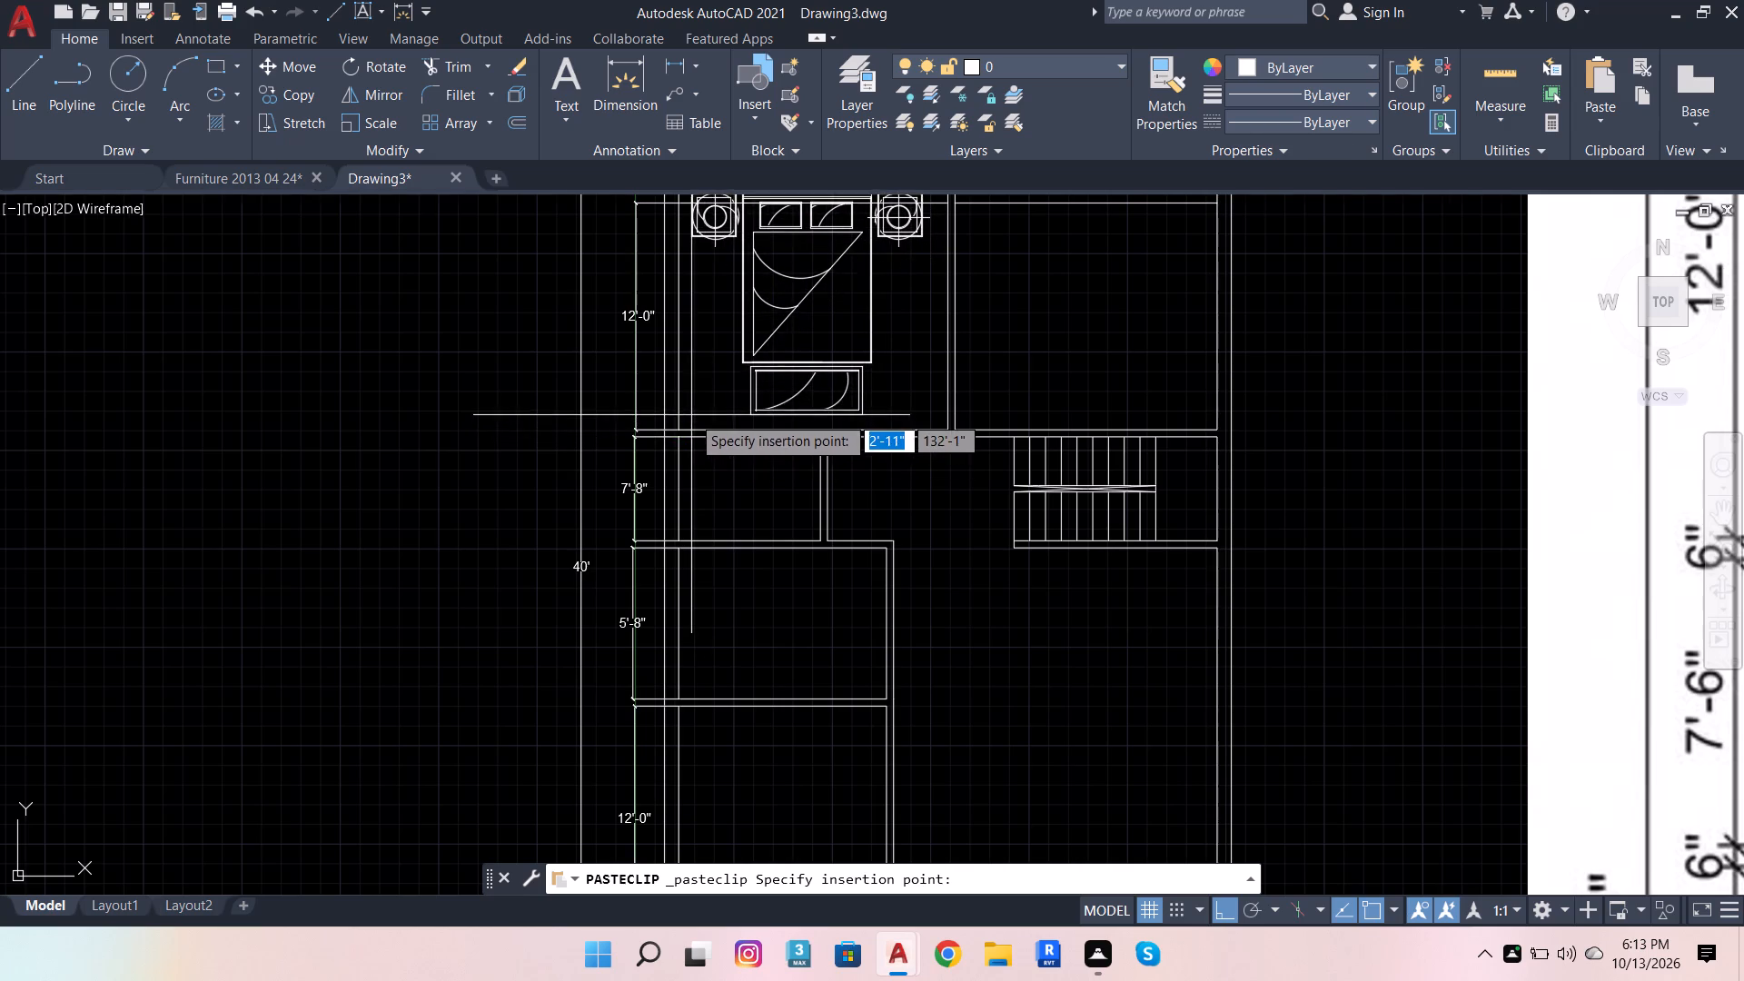
scroll(689, 414, up, 3)
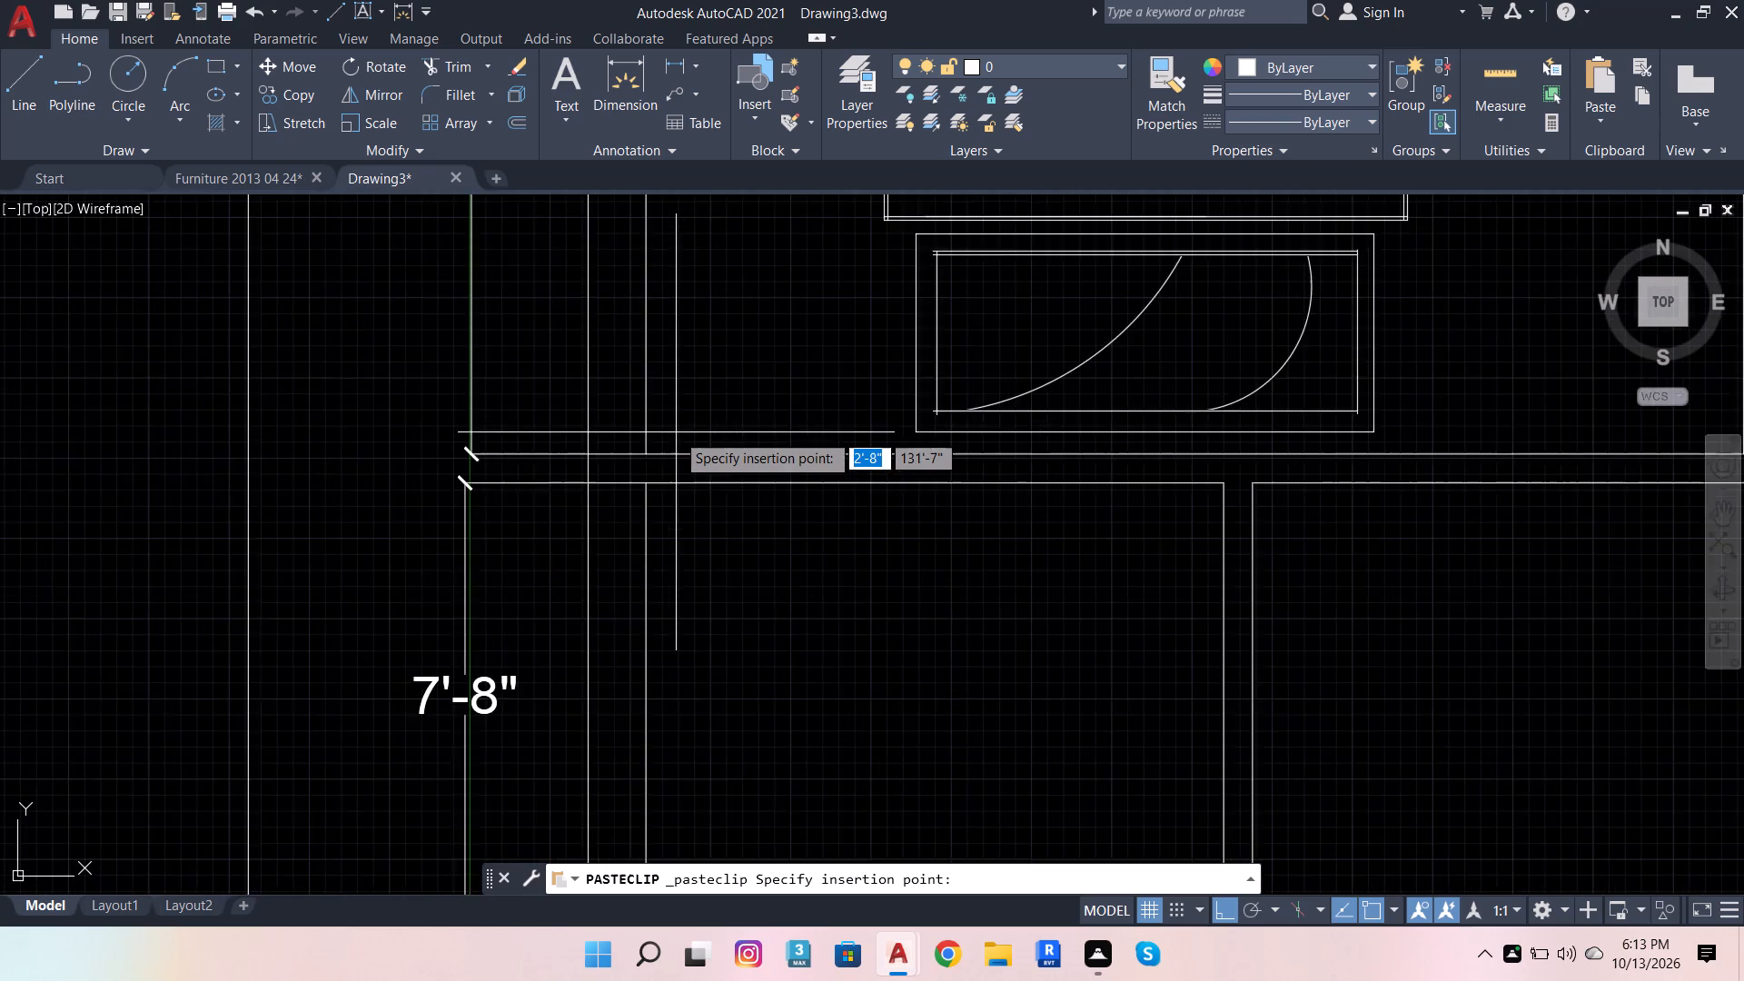
scroll(676, 432, up, 1)
click(675, 432)
scroll(622, 460, down, 4)
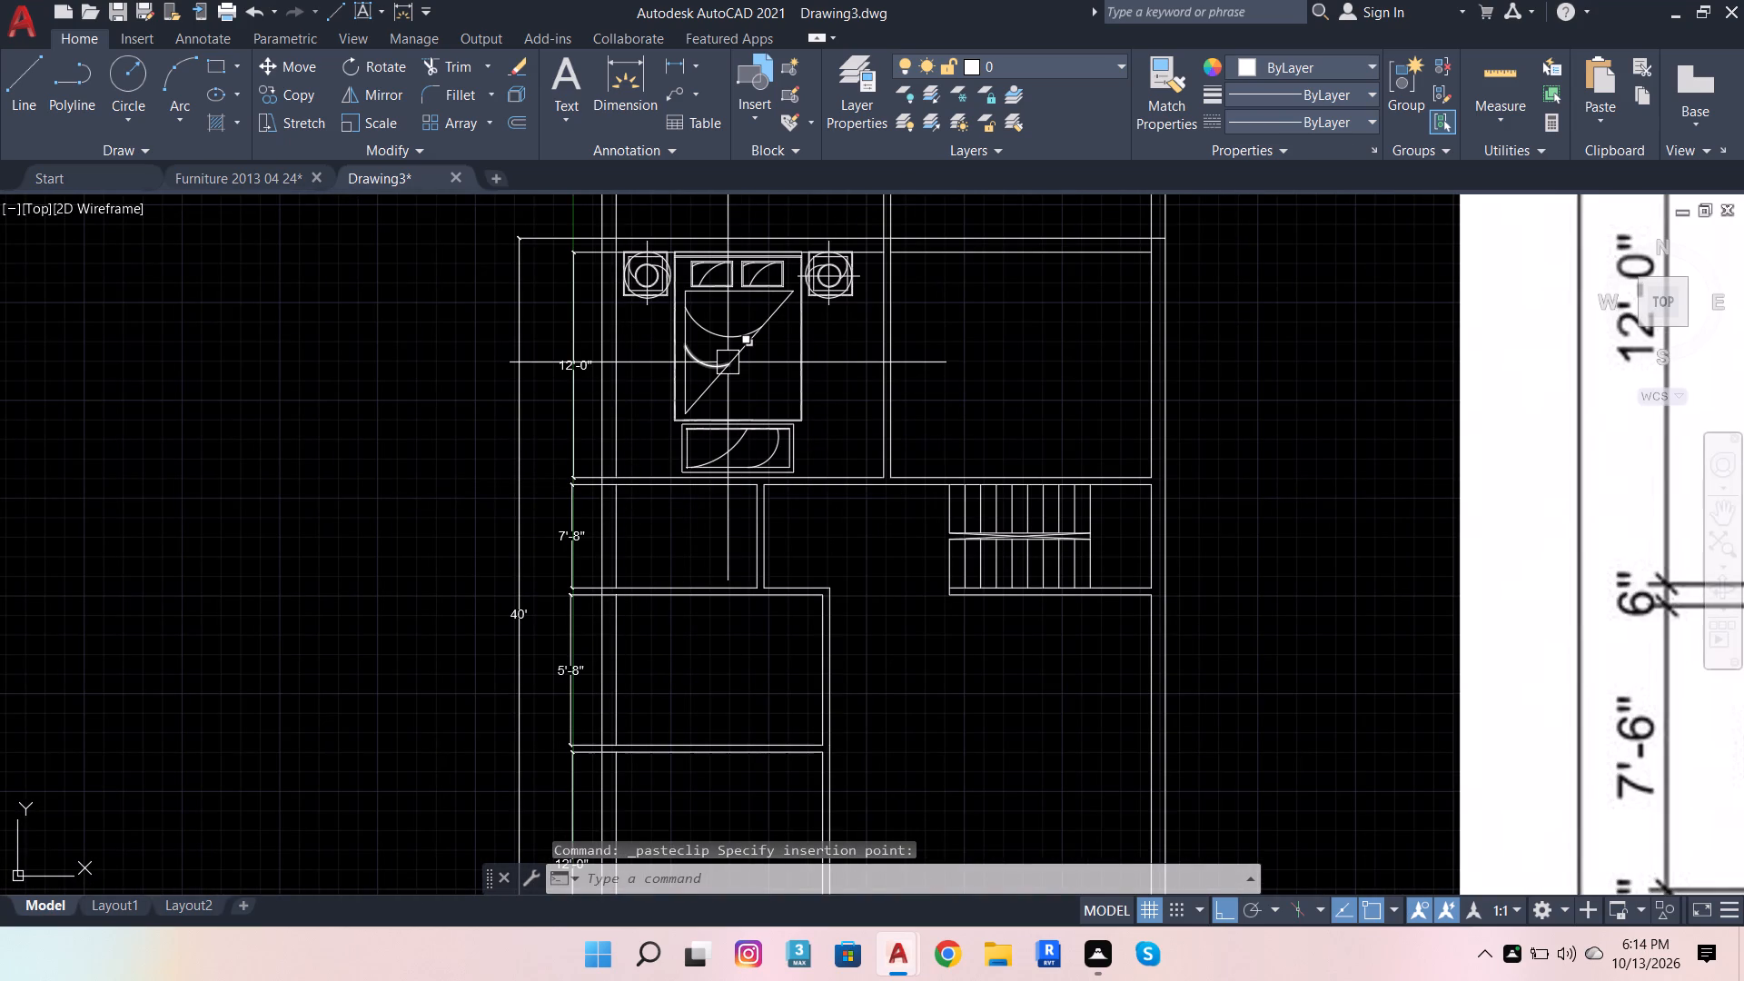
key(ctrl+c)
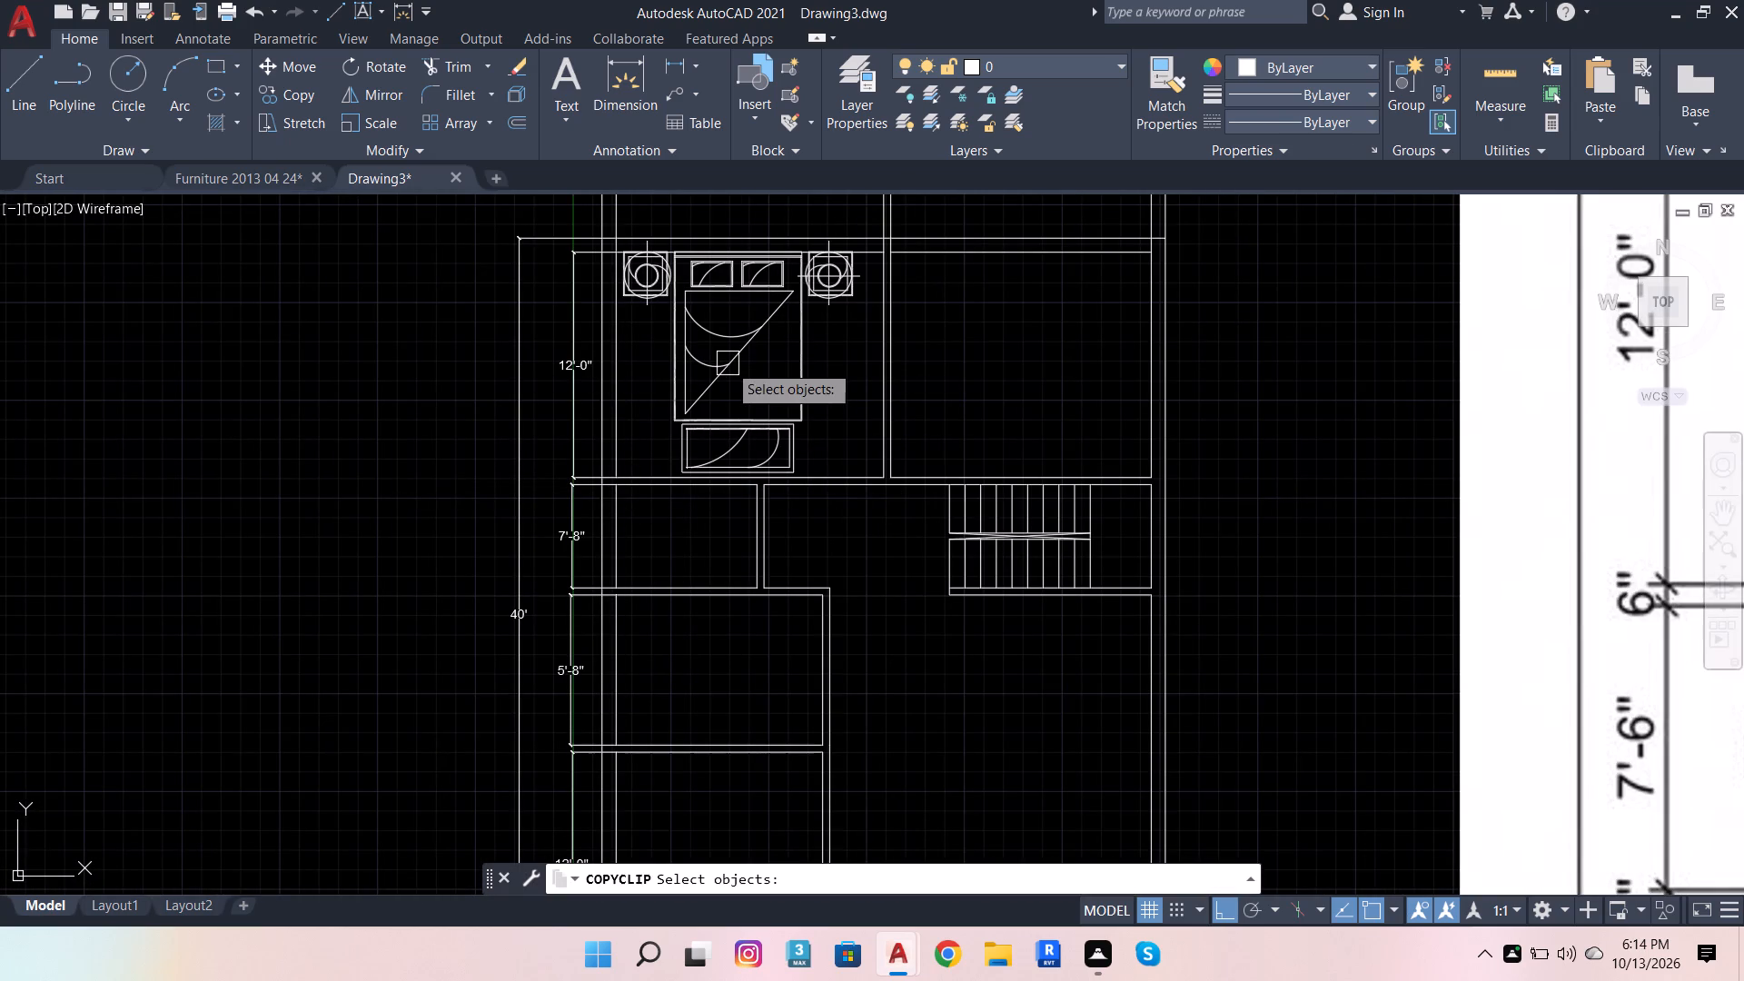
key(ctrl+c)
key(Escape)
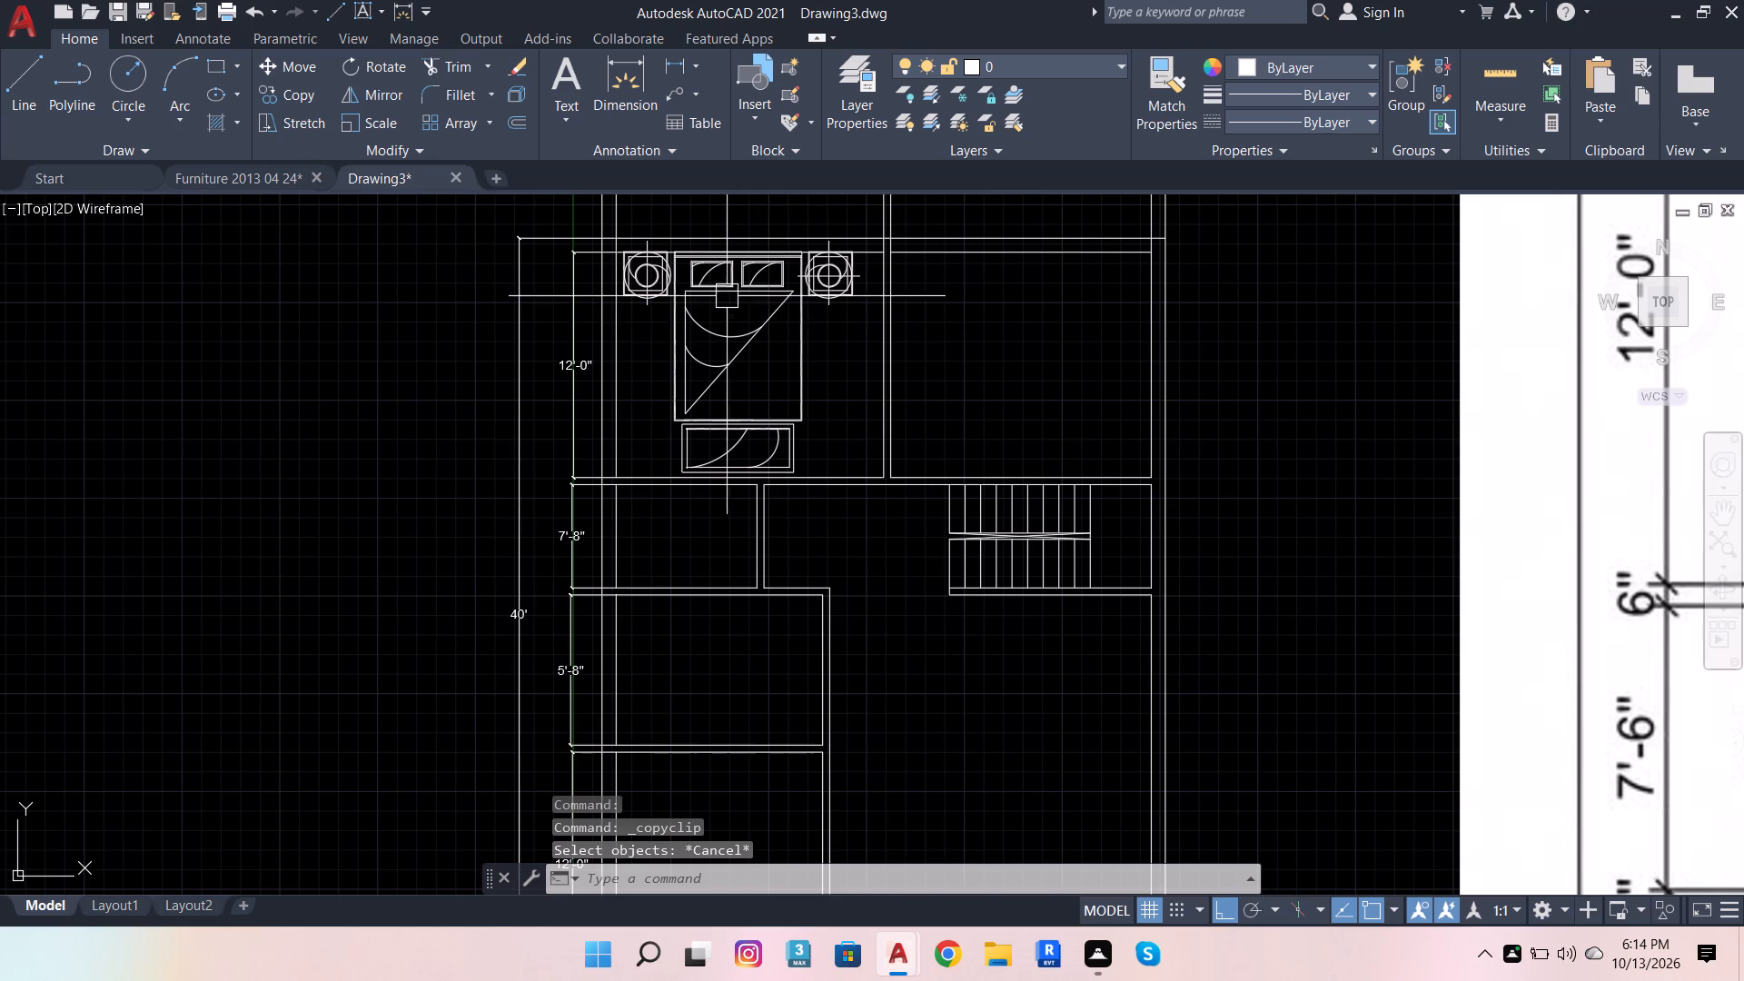
Move the bed set, without the bedroom's wall line, out of the top-left bedroom to the empty area left of the plan.
click(552, 195)
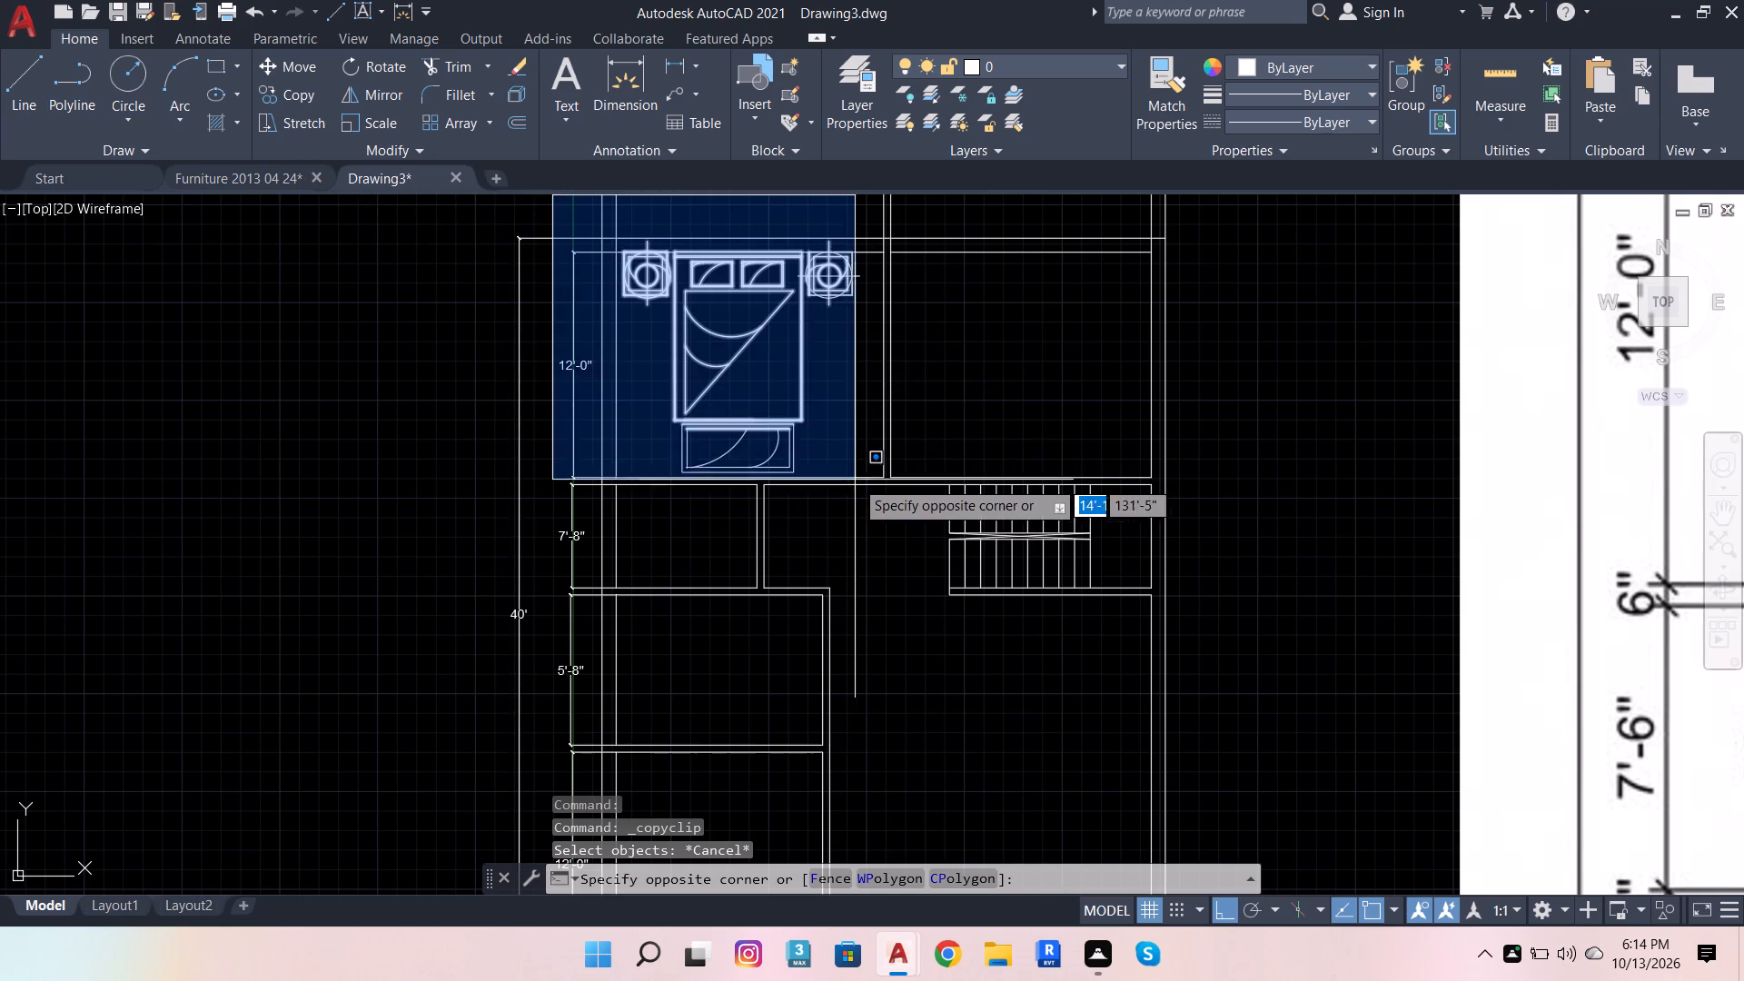
scroll(860, 482, up, 1)
click(855, 473)
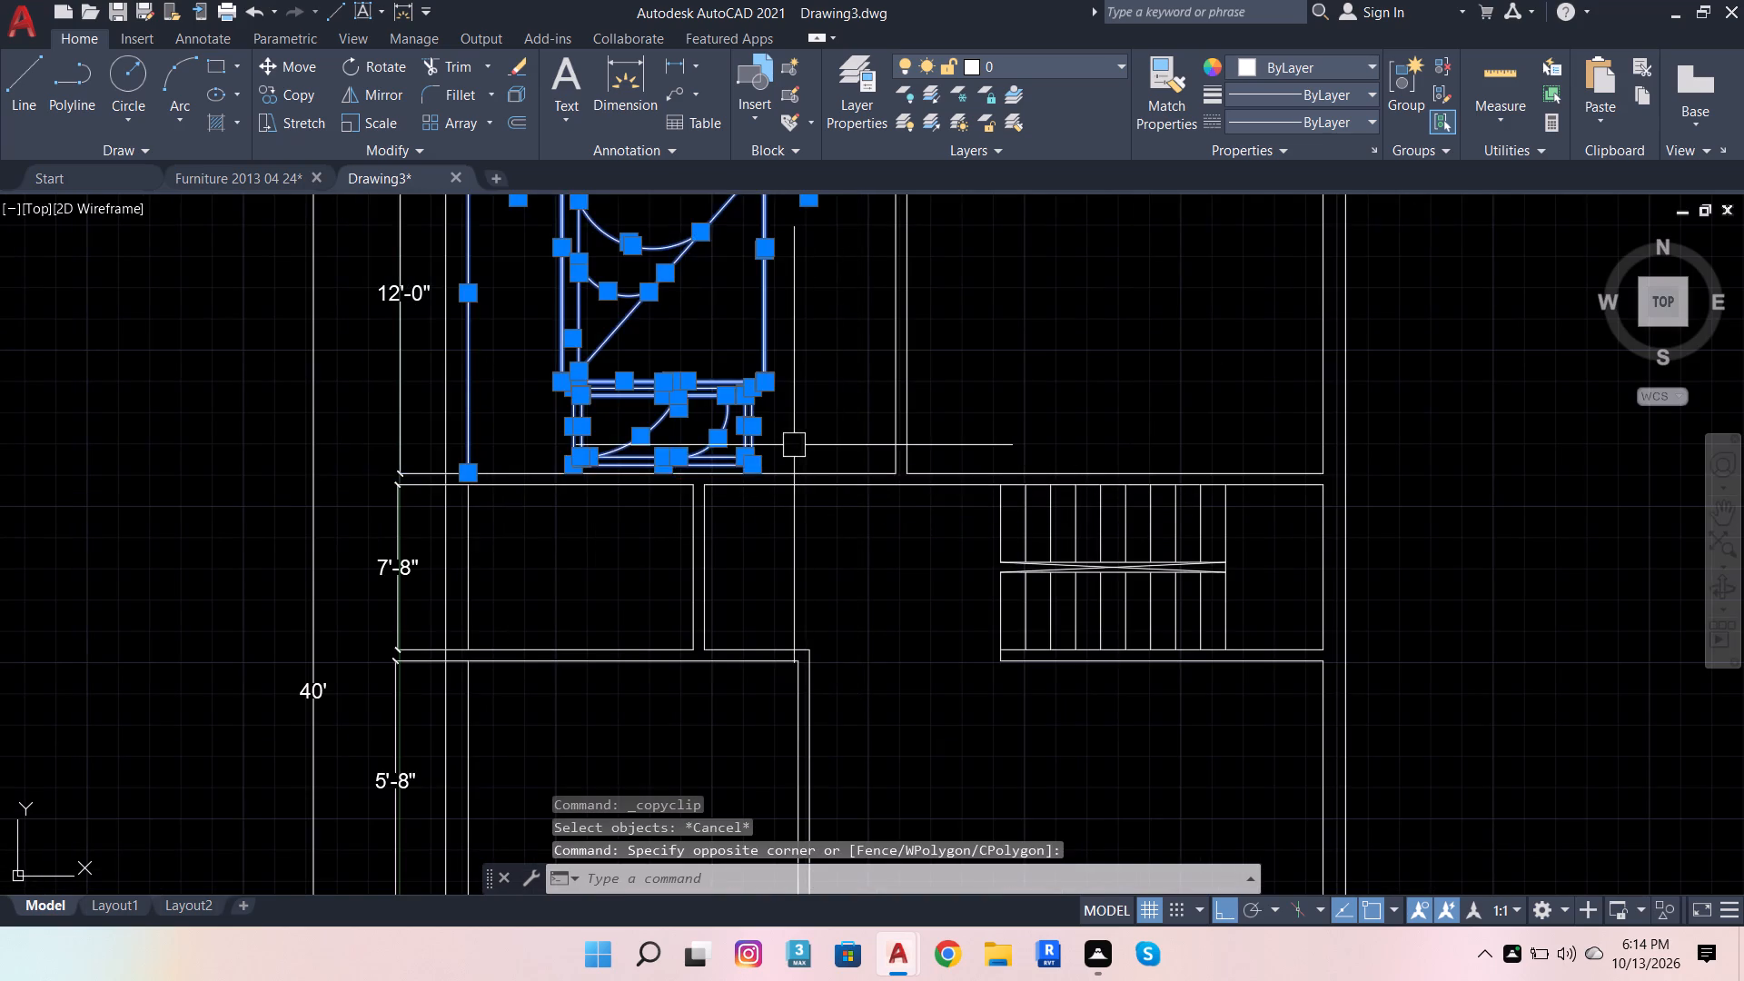
scroll(784, 456, down, 1)
scroll(590, 352, up, 2)
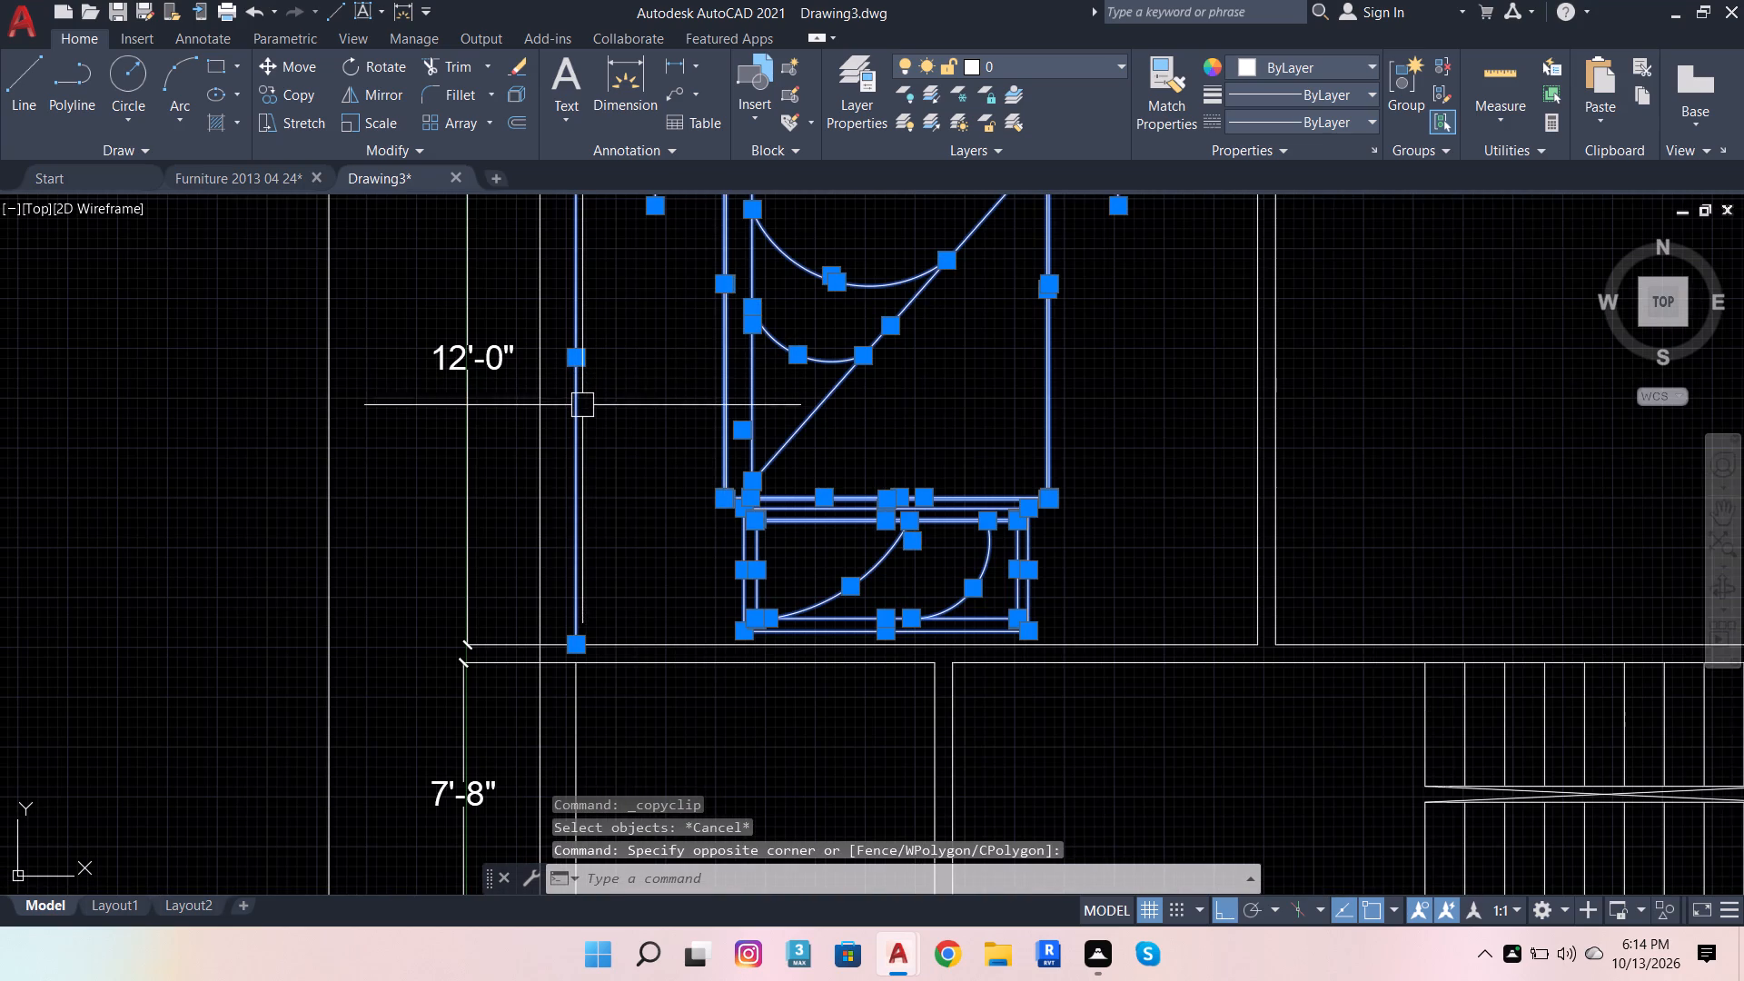
shift+click(581, 421)
shift+scroll(651, 490, down, 3)
scroll(629, 391, up, 2)
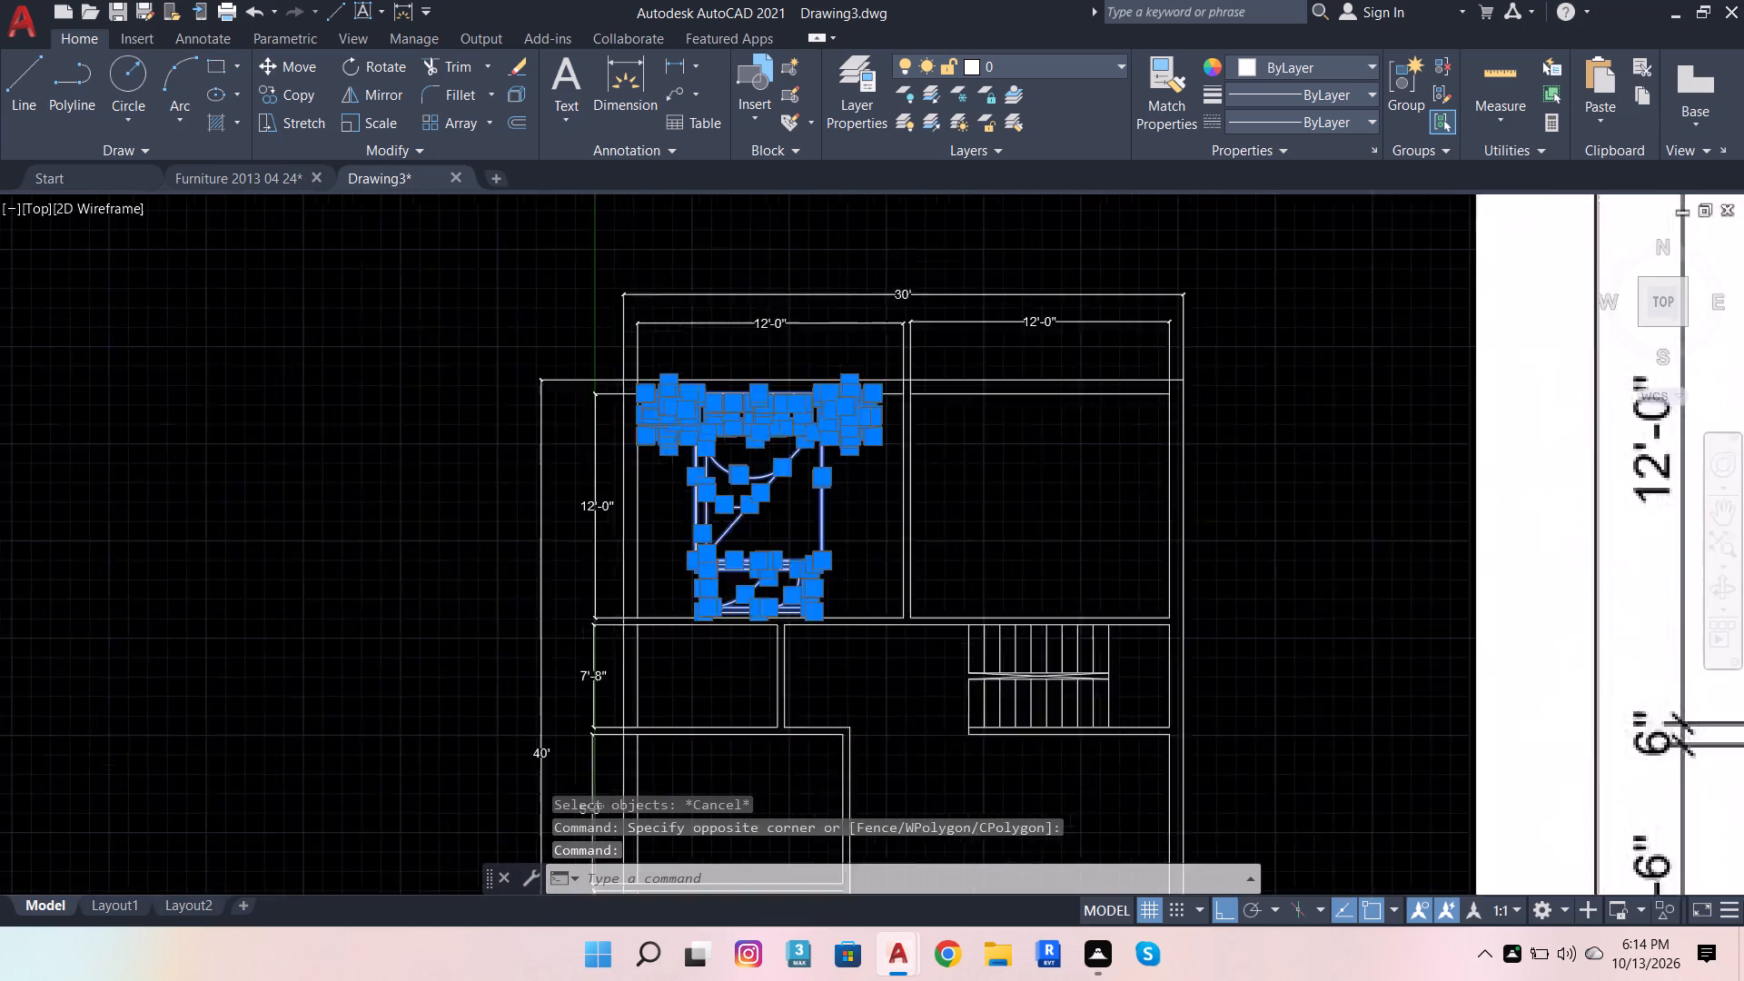
scroll(629, 391, up, 2)
scroll(716, 402, up, 2)
text(M)
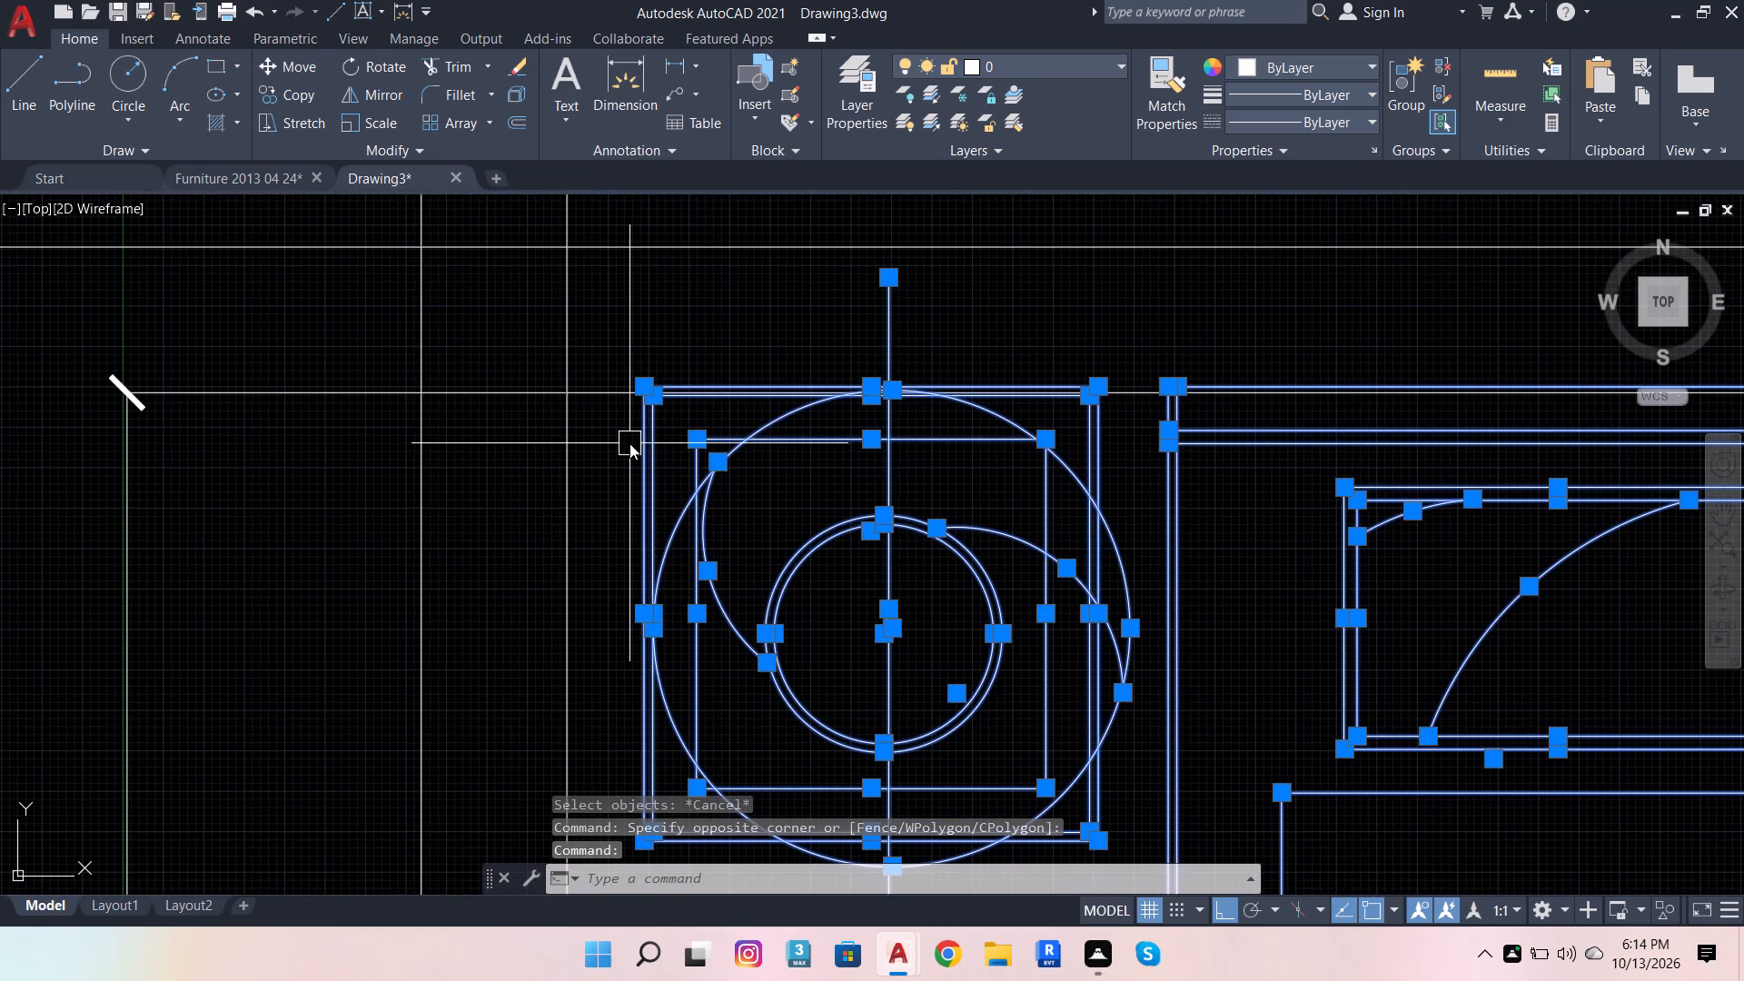
key(space)
click(645, 428)
scroll(777, 458, down, 5)
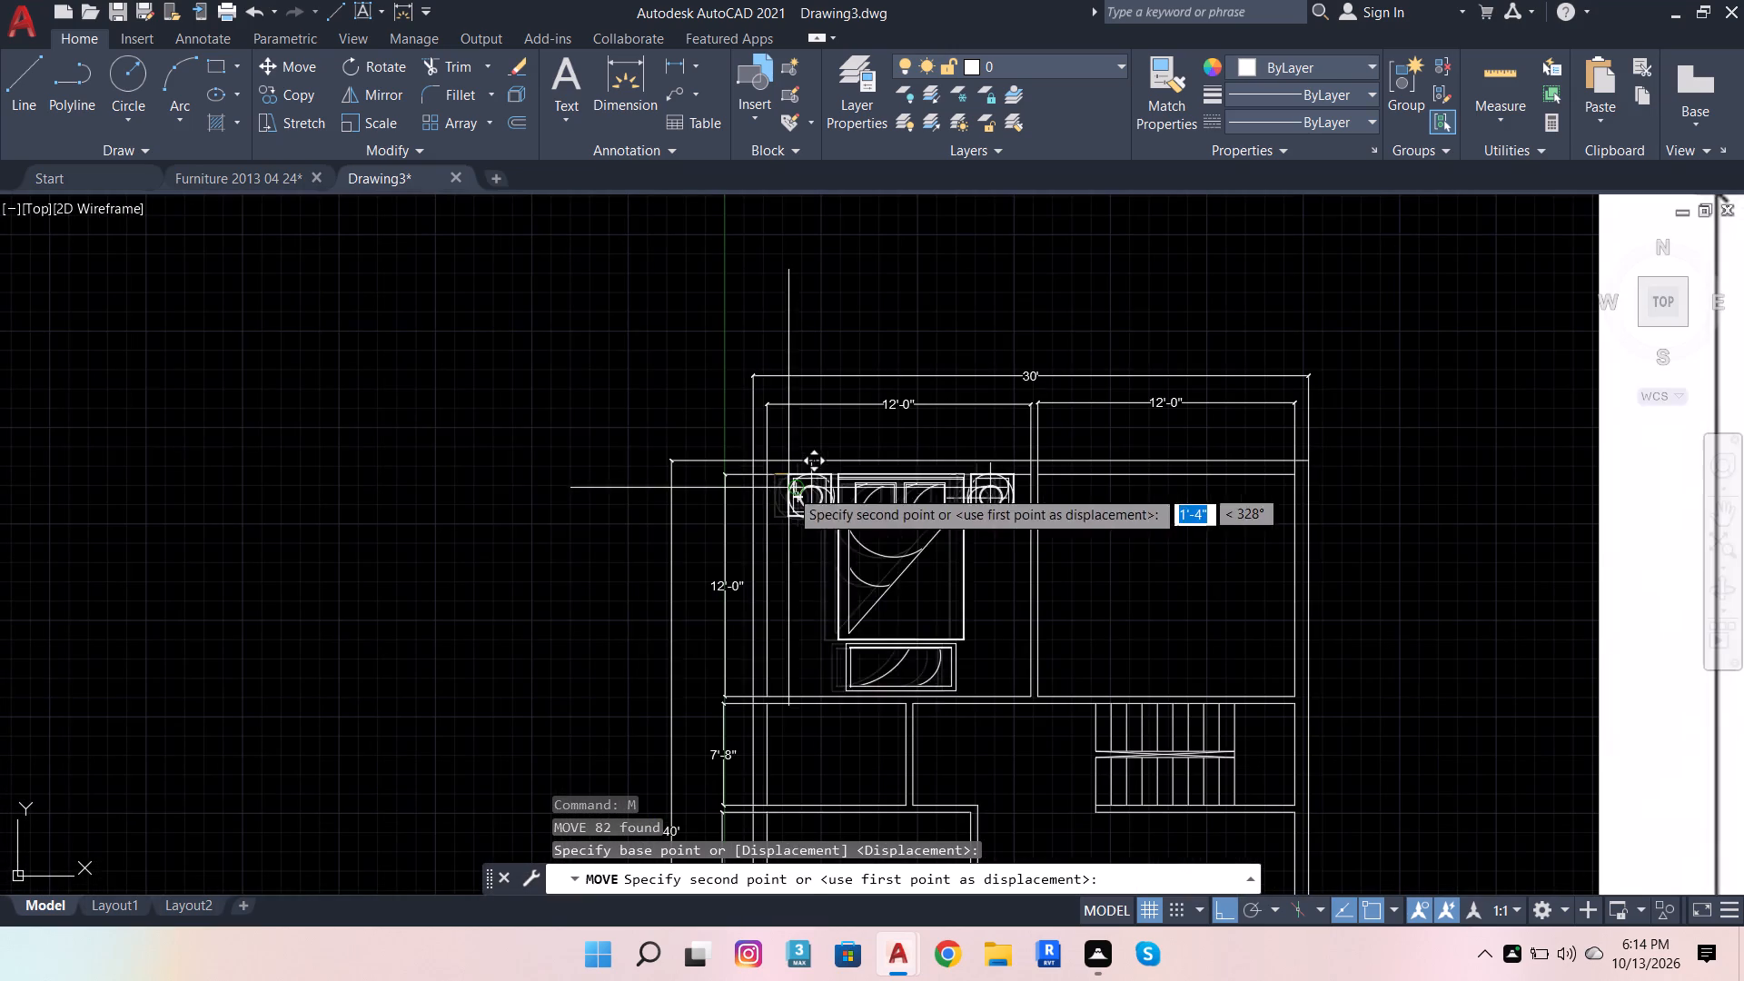
scroll(494, 420, up, 1)
click(494, 420)
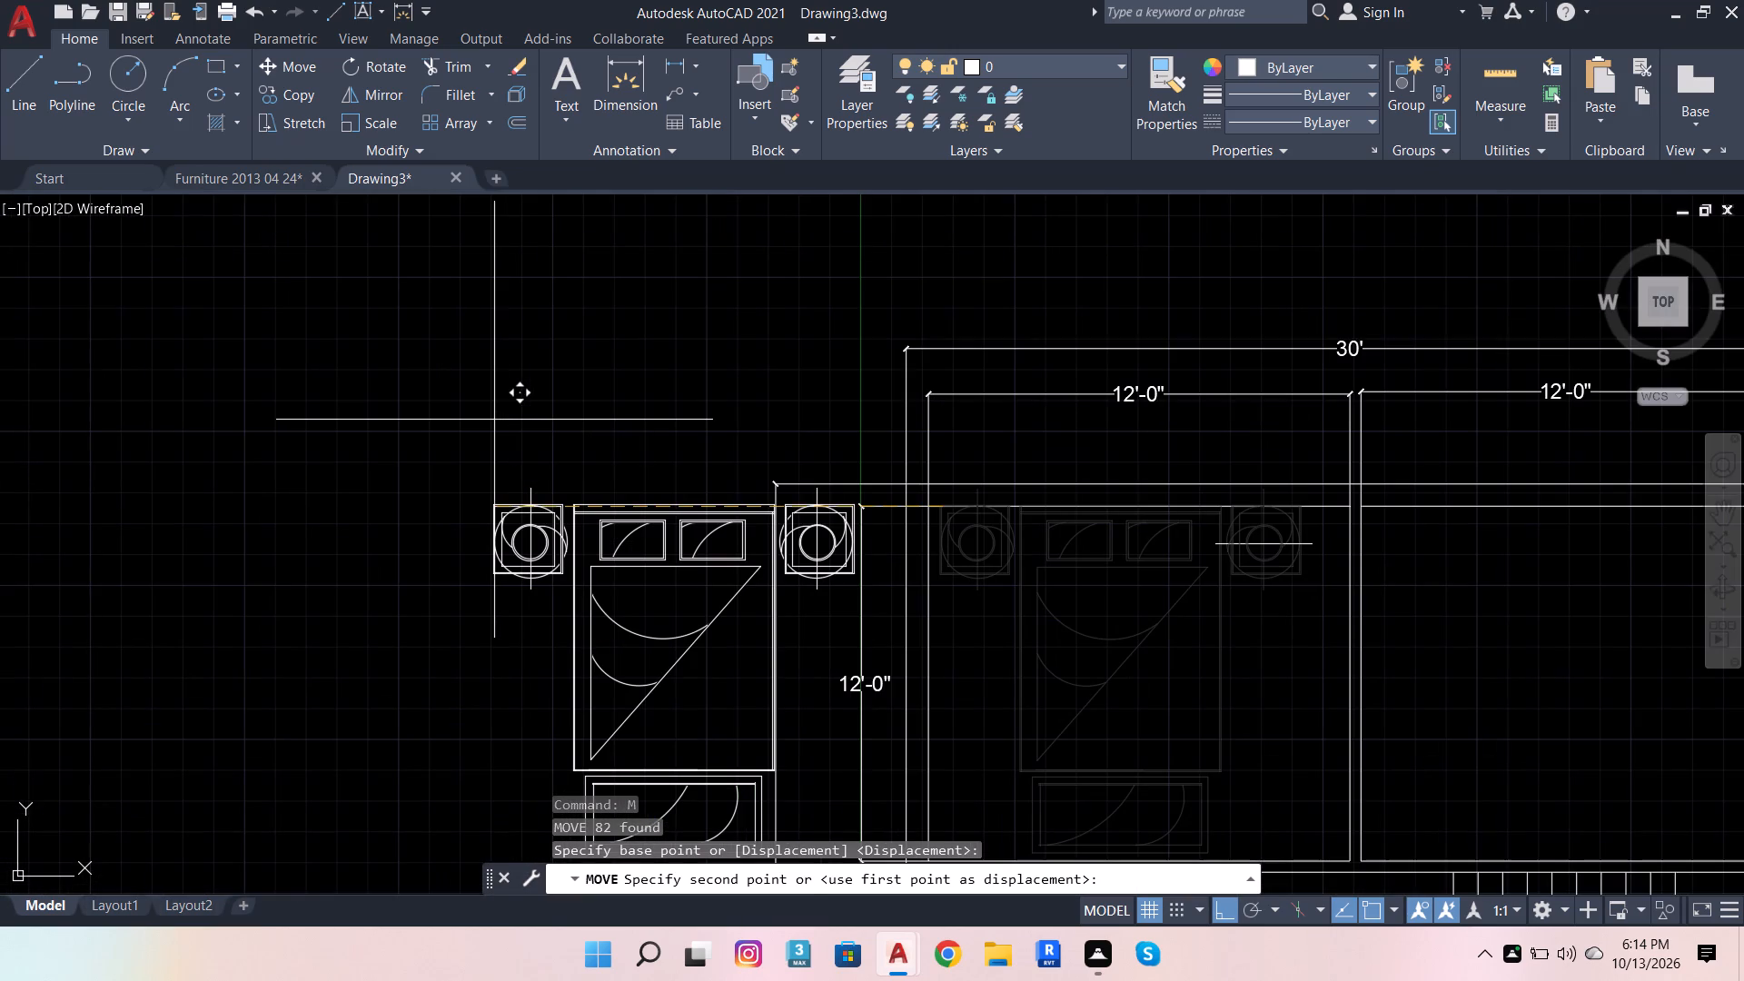
Move the whole bed set slightly farther left so it sits clear of the plan's outer dimension lines.
scroll(632, 334, down, 3)
click(538, 362)
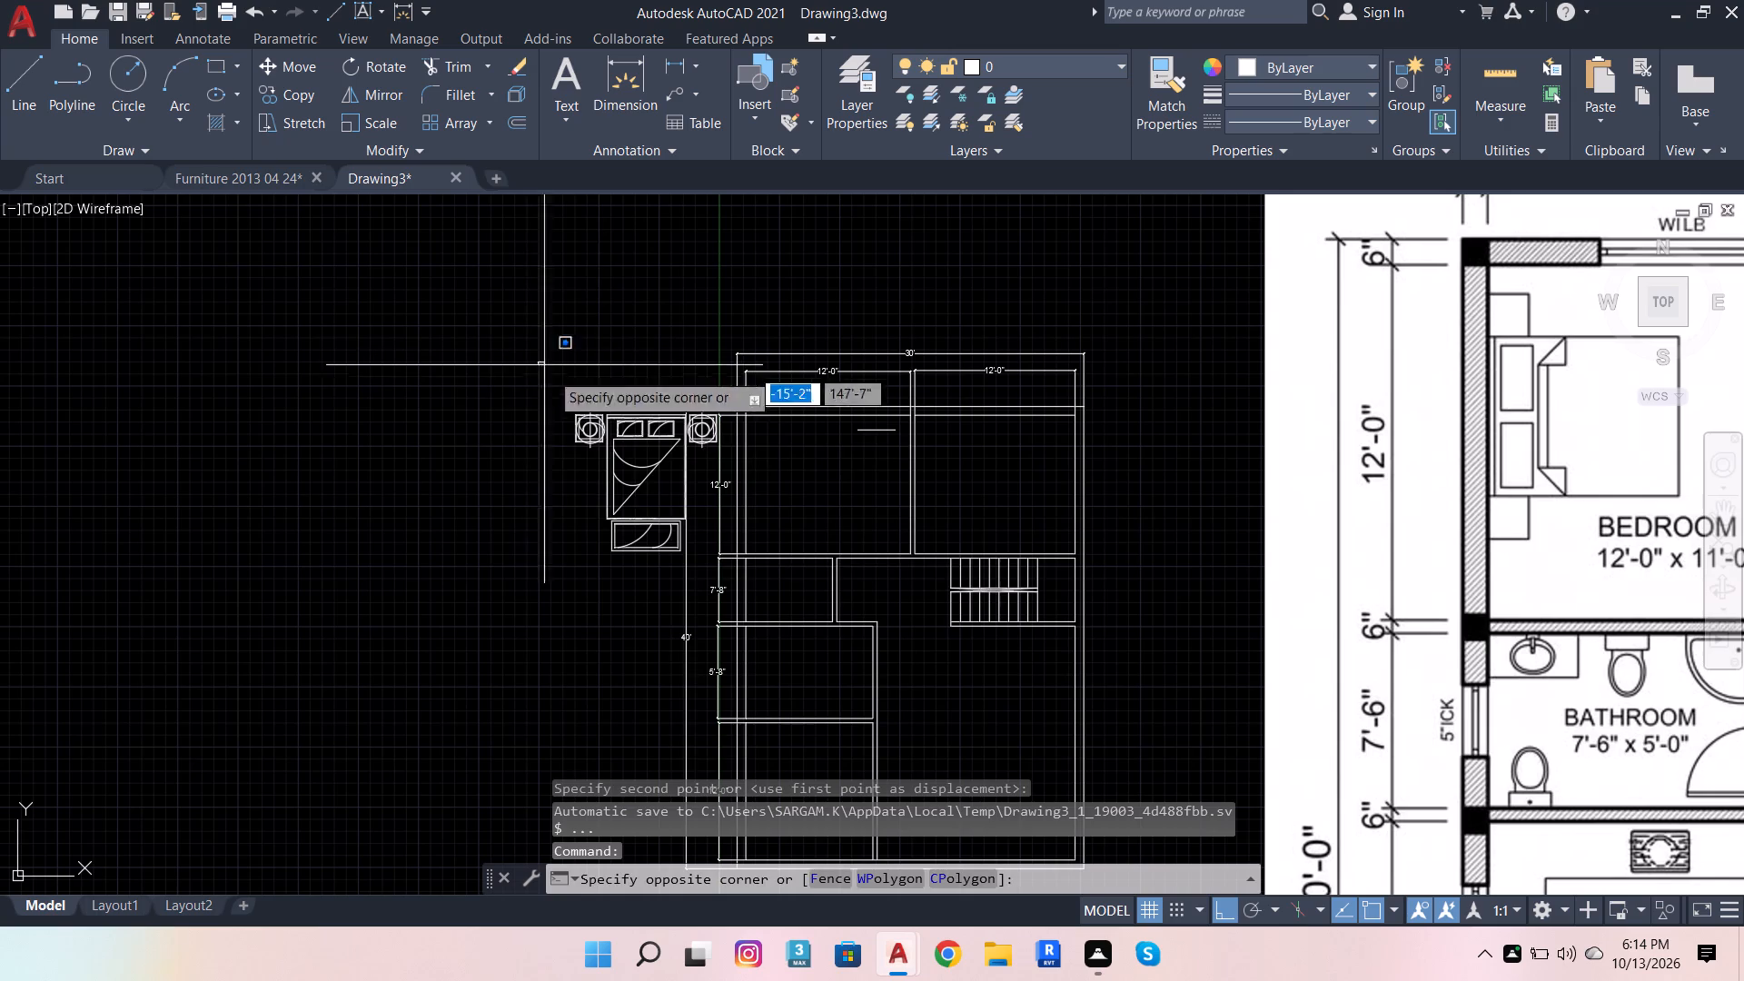
scroll(718, 551, up, 2)
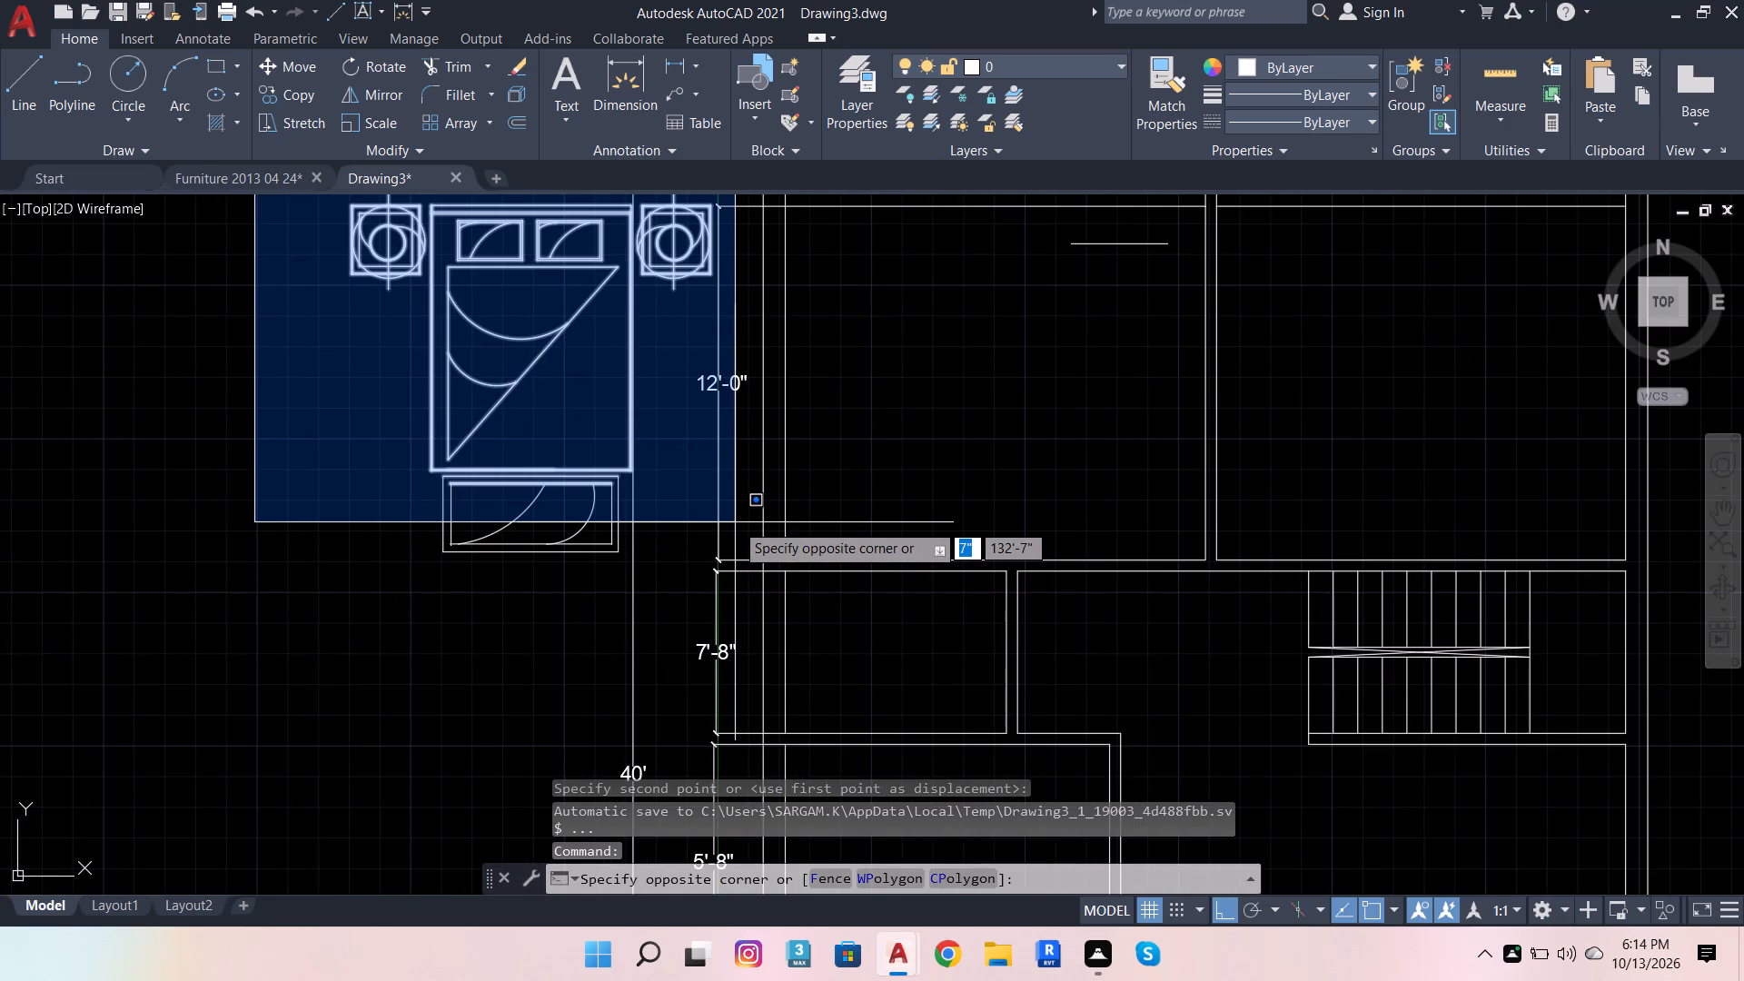
click(732, 558)
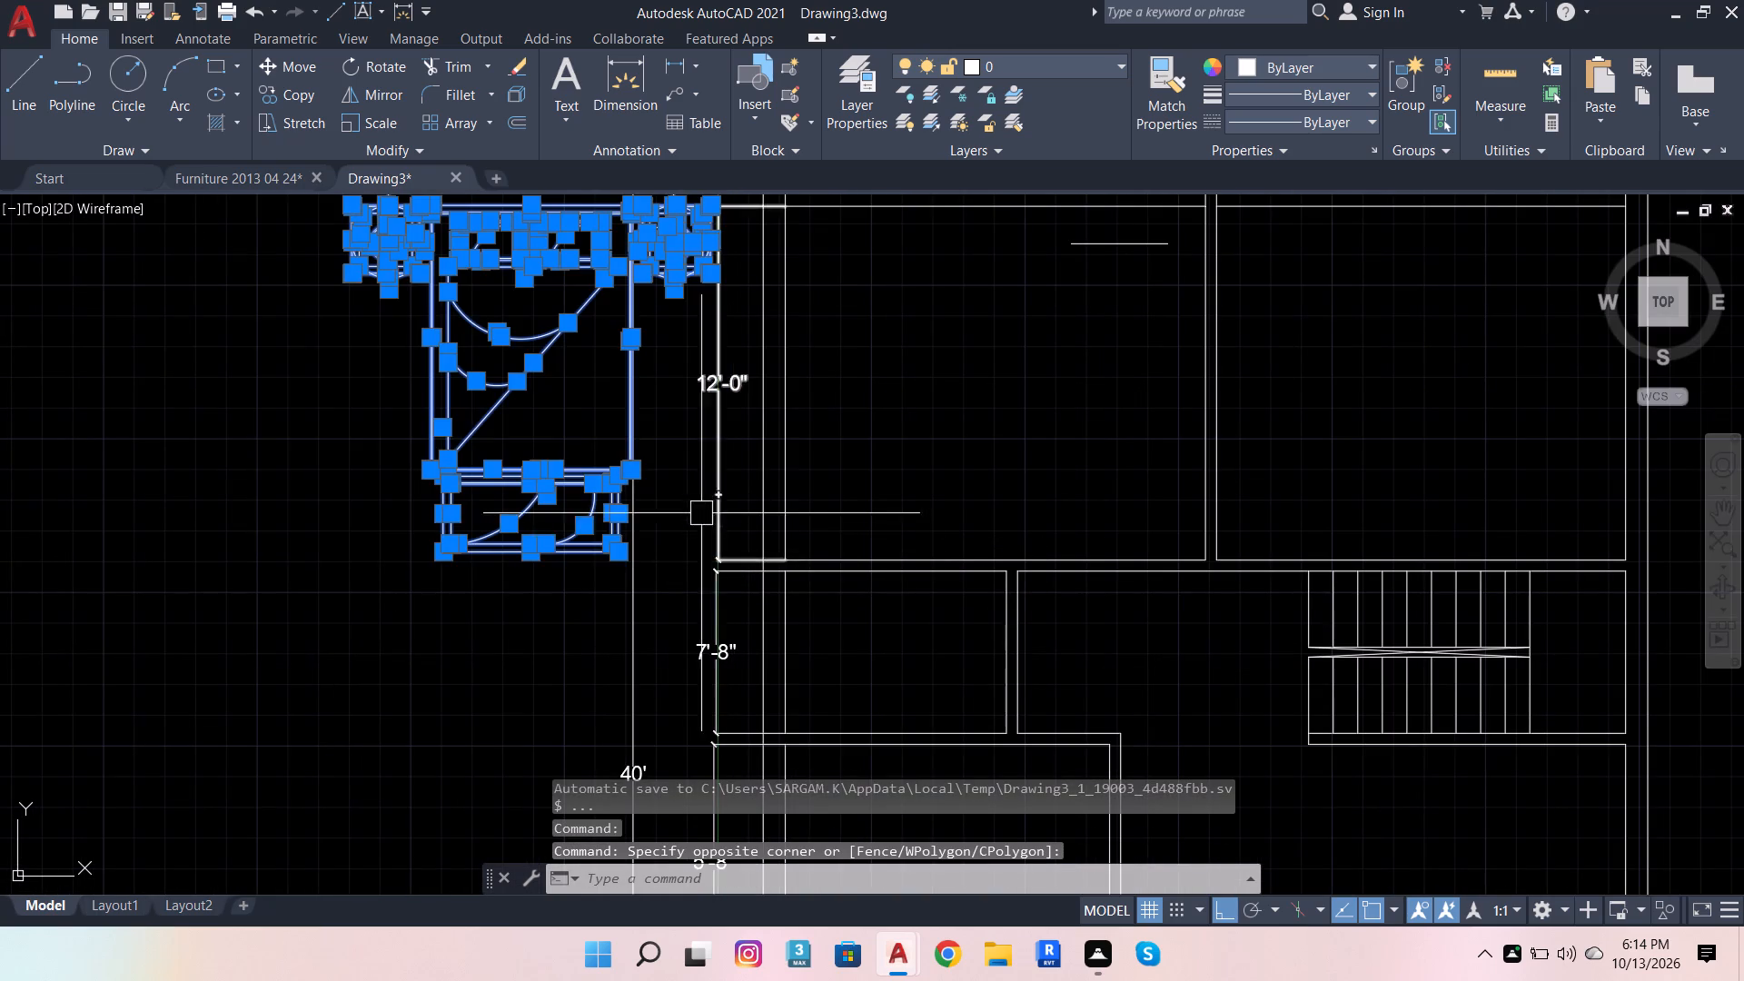
scroll(695, 521, down, 1)
text(M)
key(space)
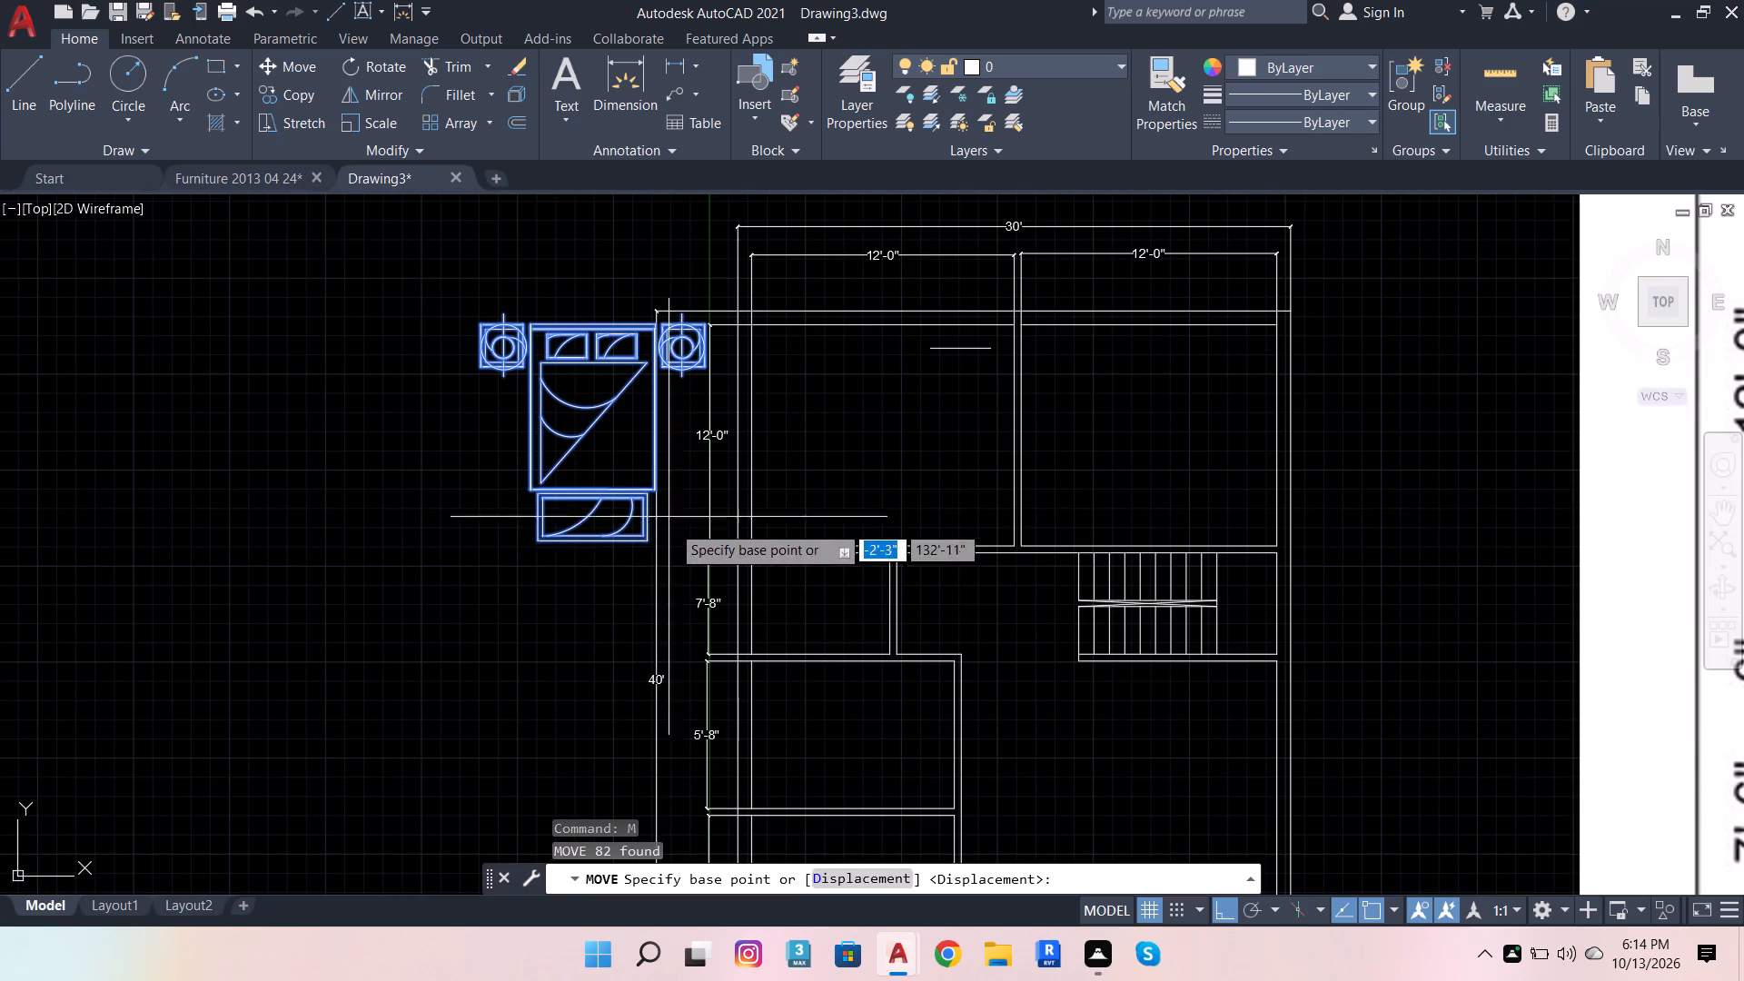
click(647, 550)
click(549, 541)
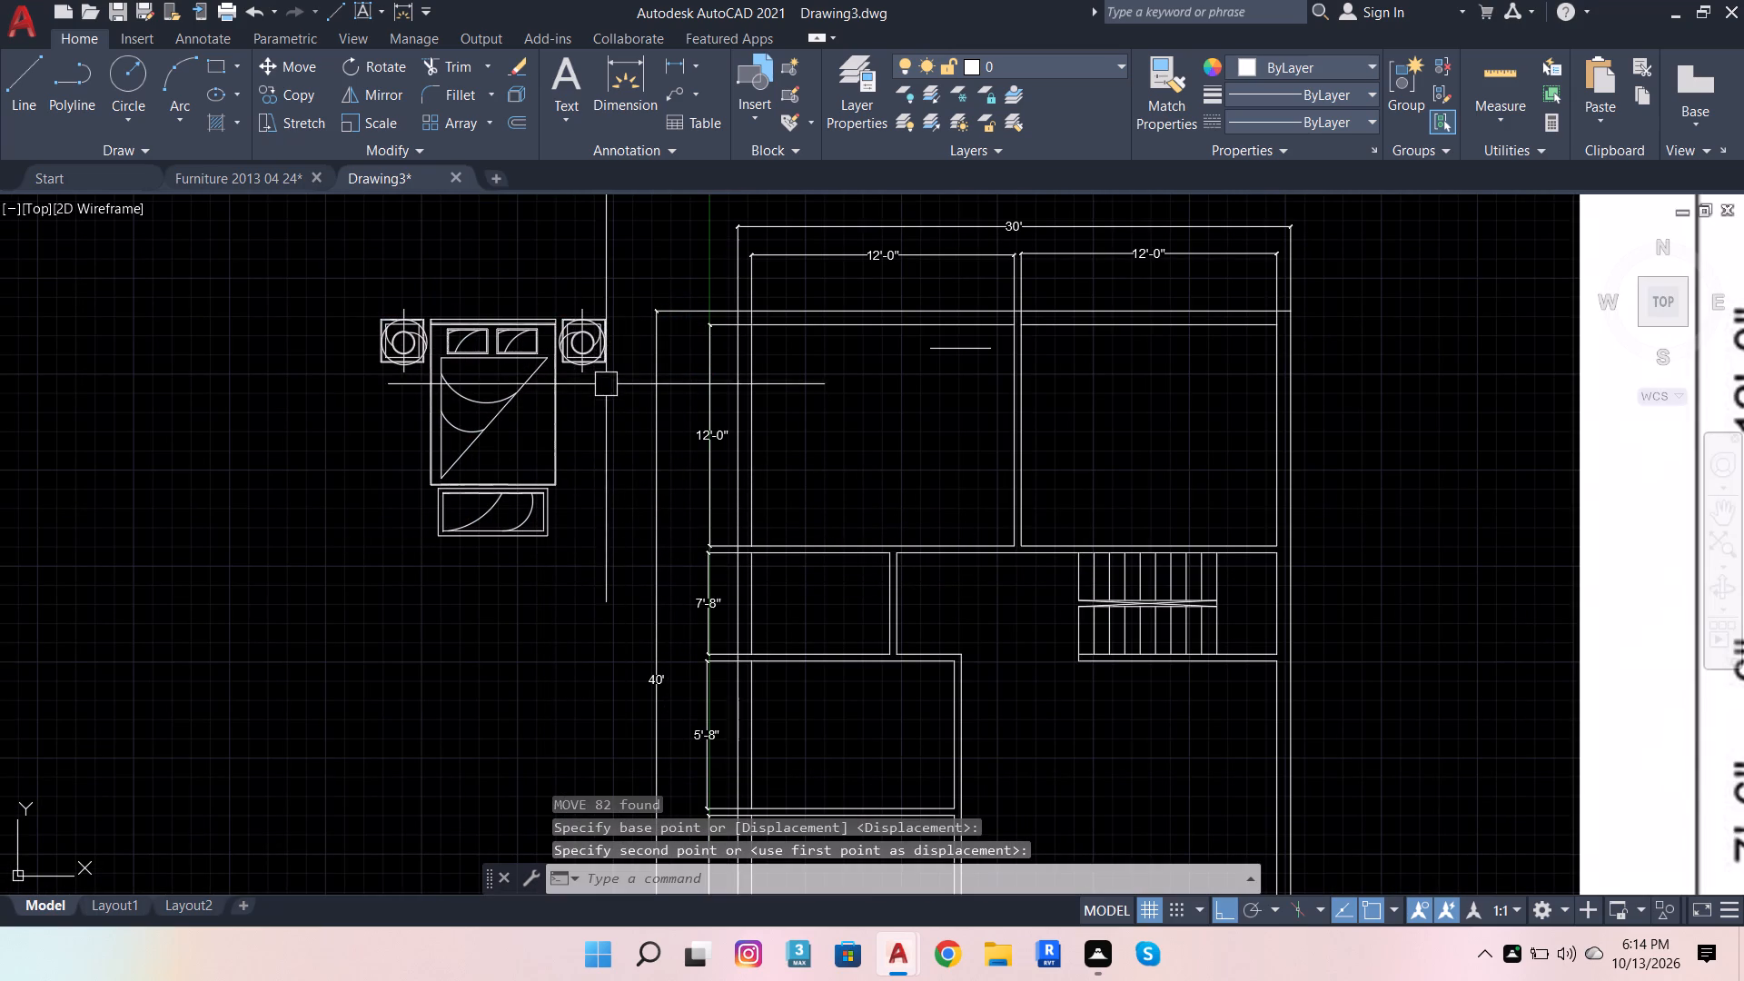
Delete the stray short horizontal line left behind in the top-left bedroom.
click(958, 358)
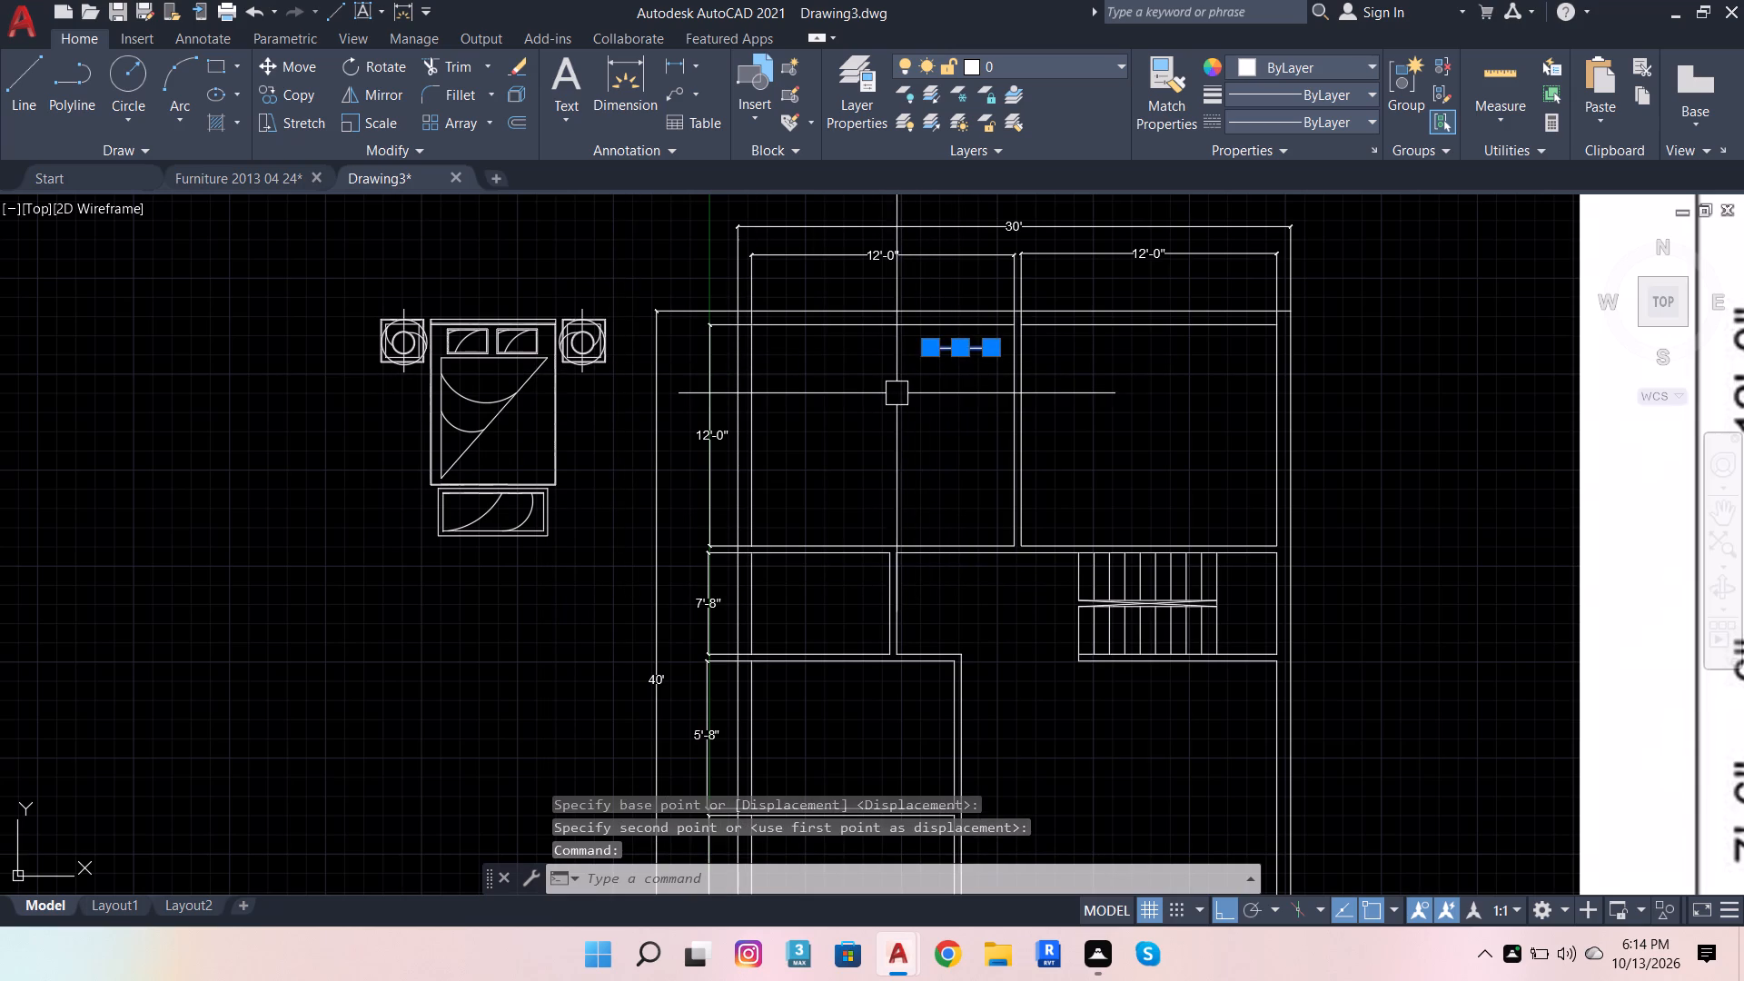
key(Delete)
Define the whole bed set as a block named DESDFGHJUI.
click(358, 274)
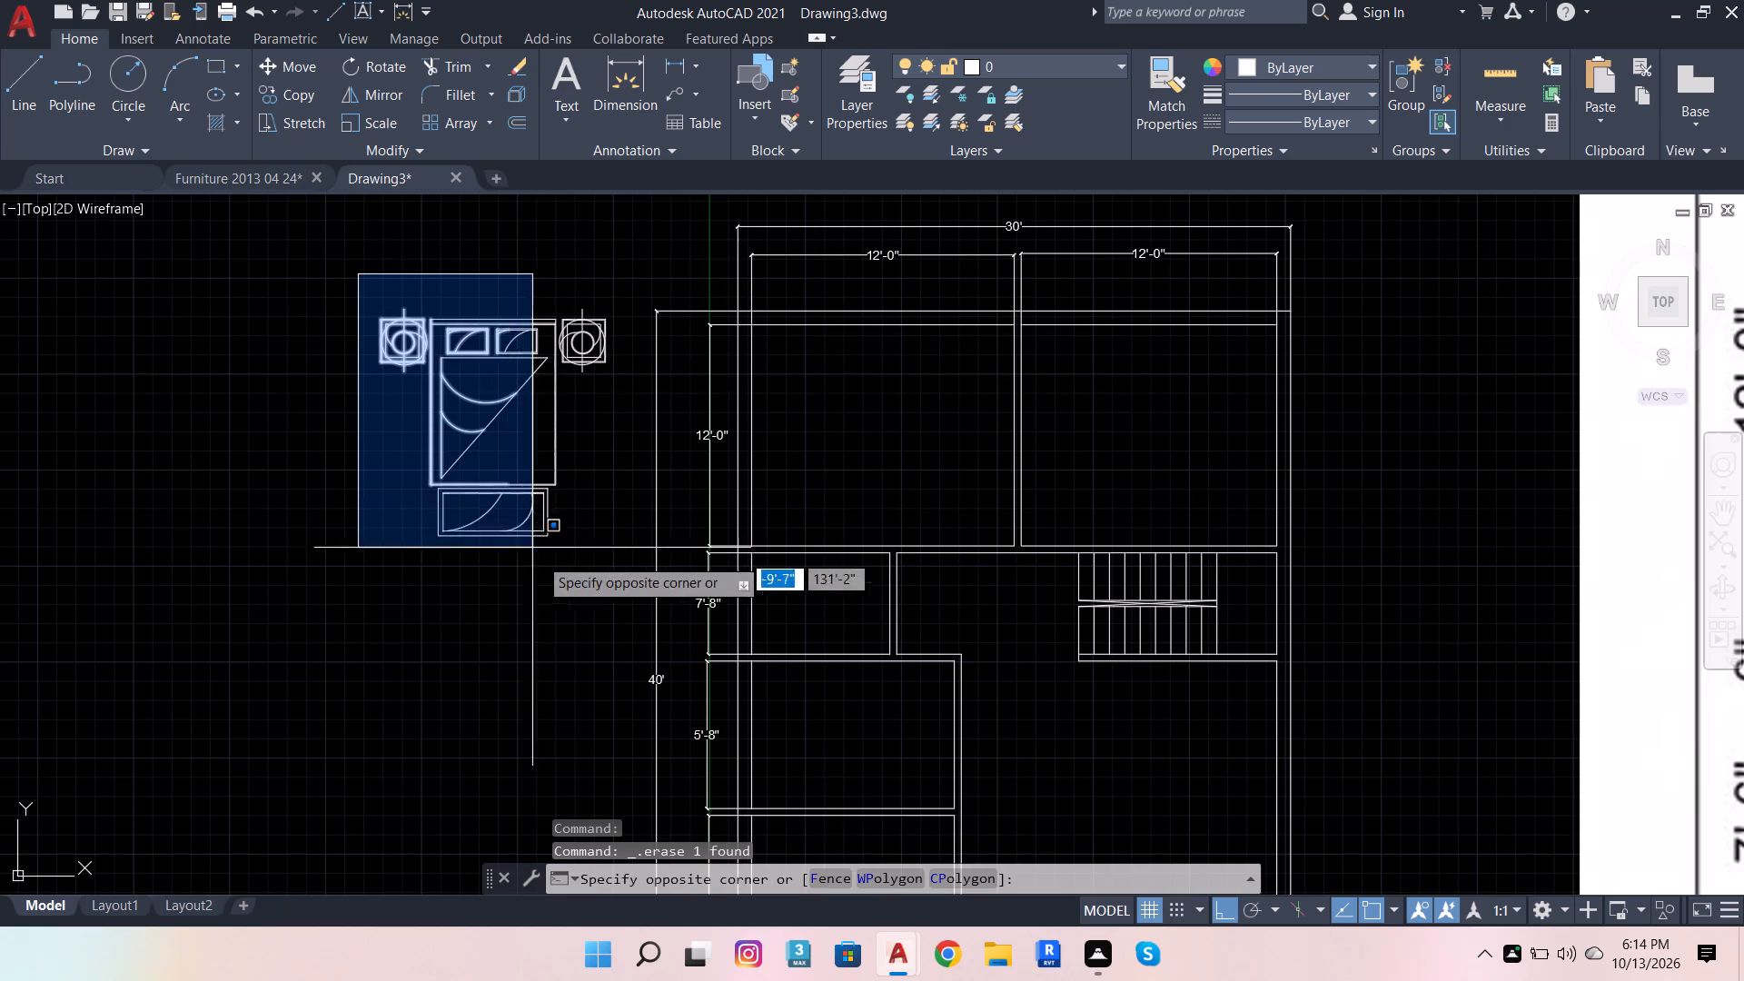
click(624, 575)
key(b)
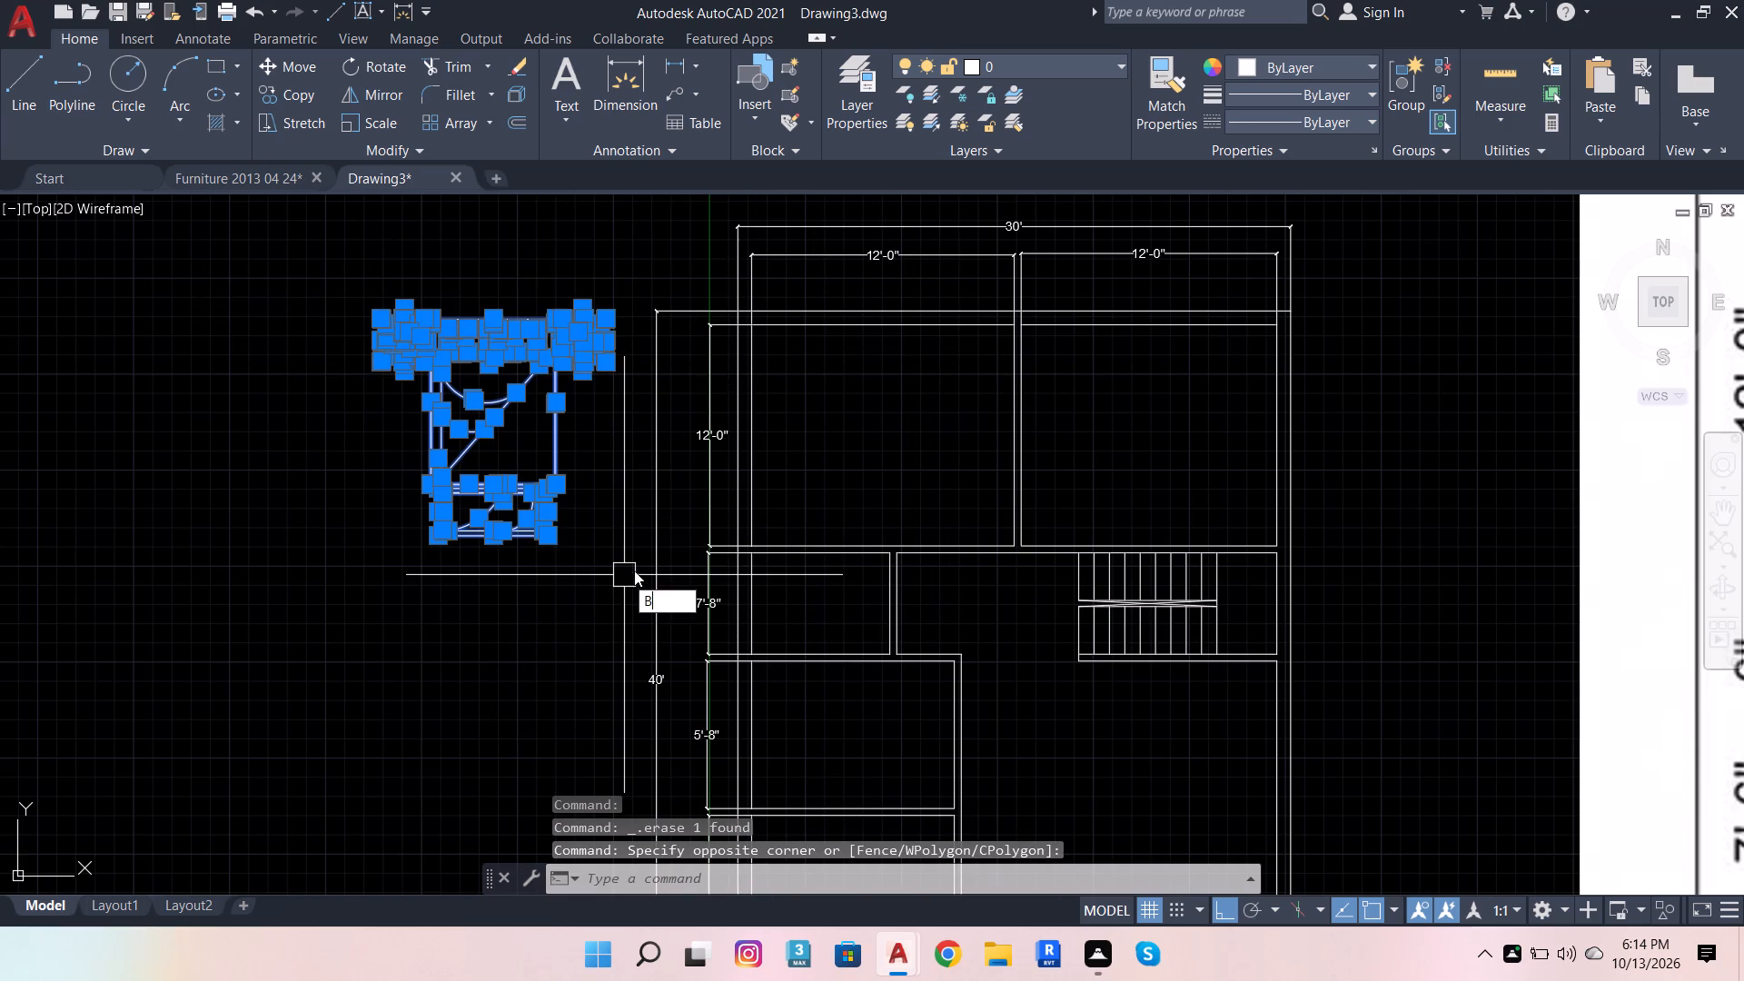
click(674, 622)
text(DESDF)
key(g)
key(h)
text(JUI)
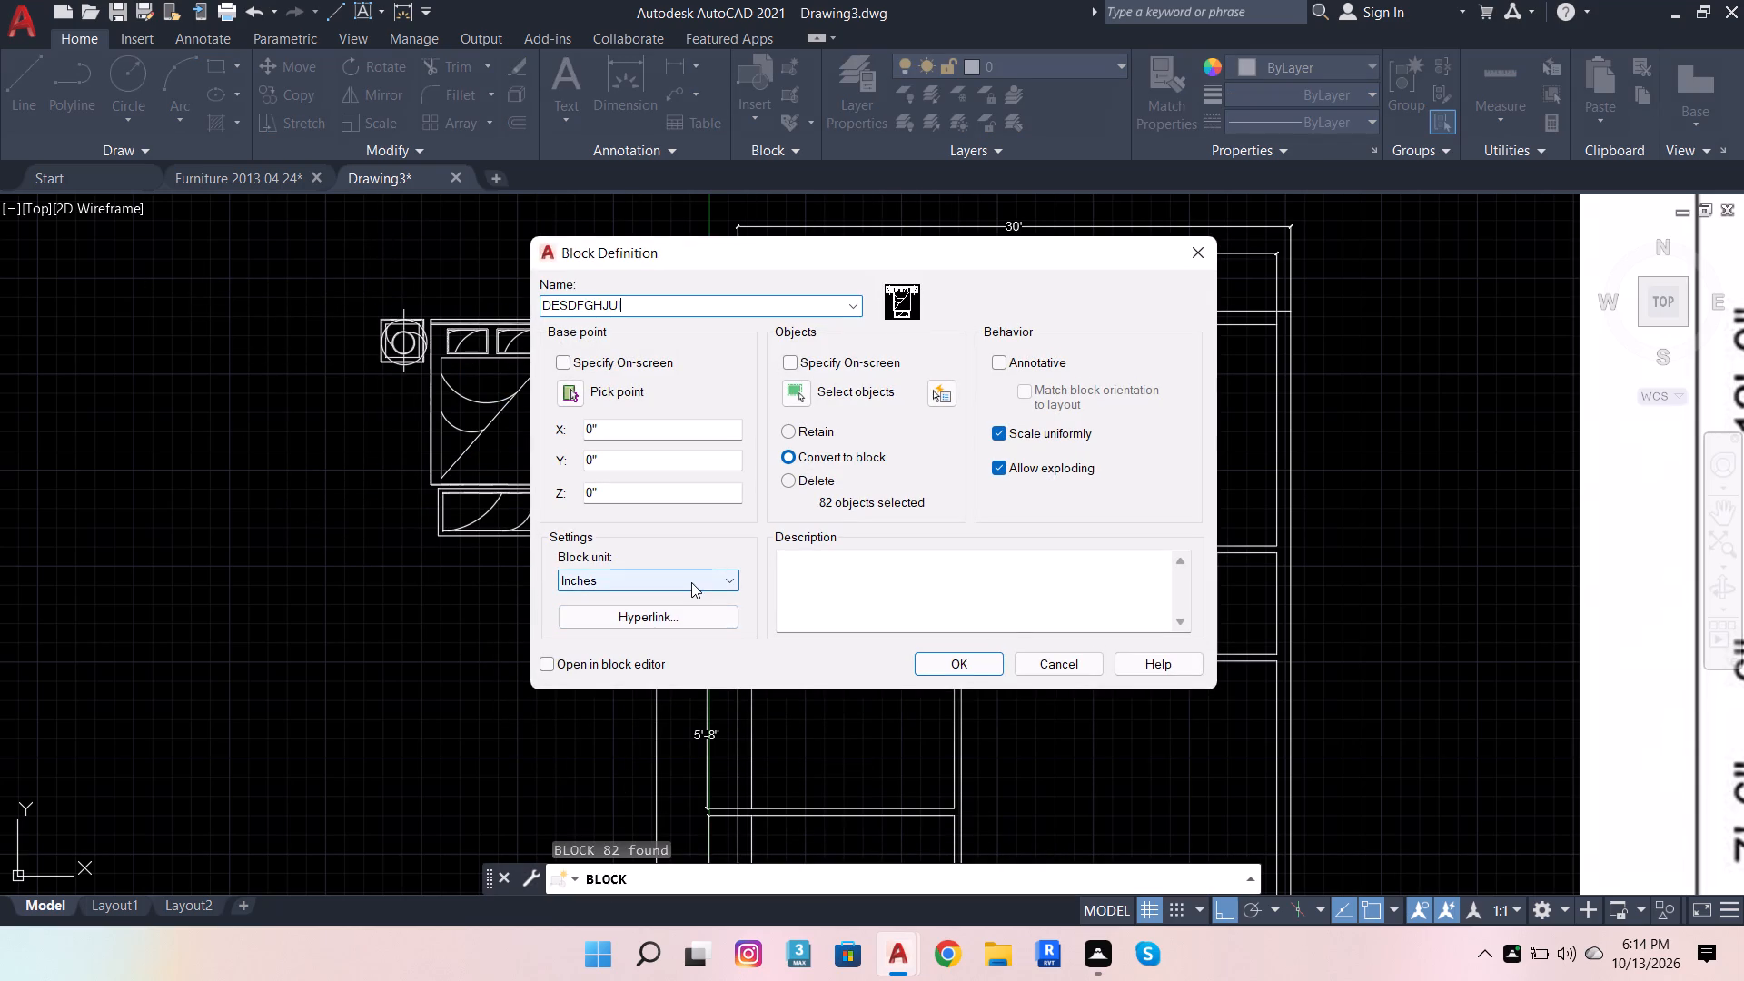
key(Return)
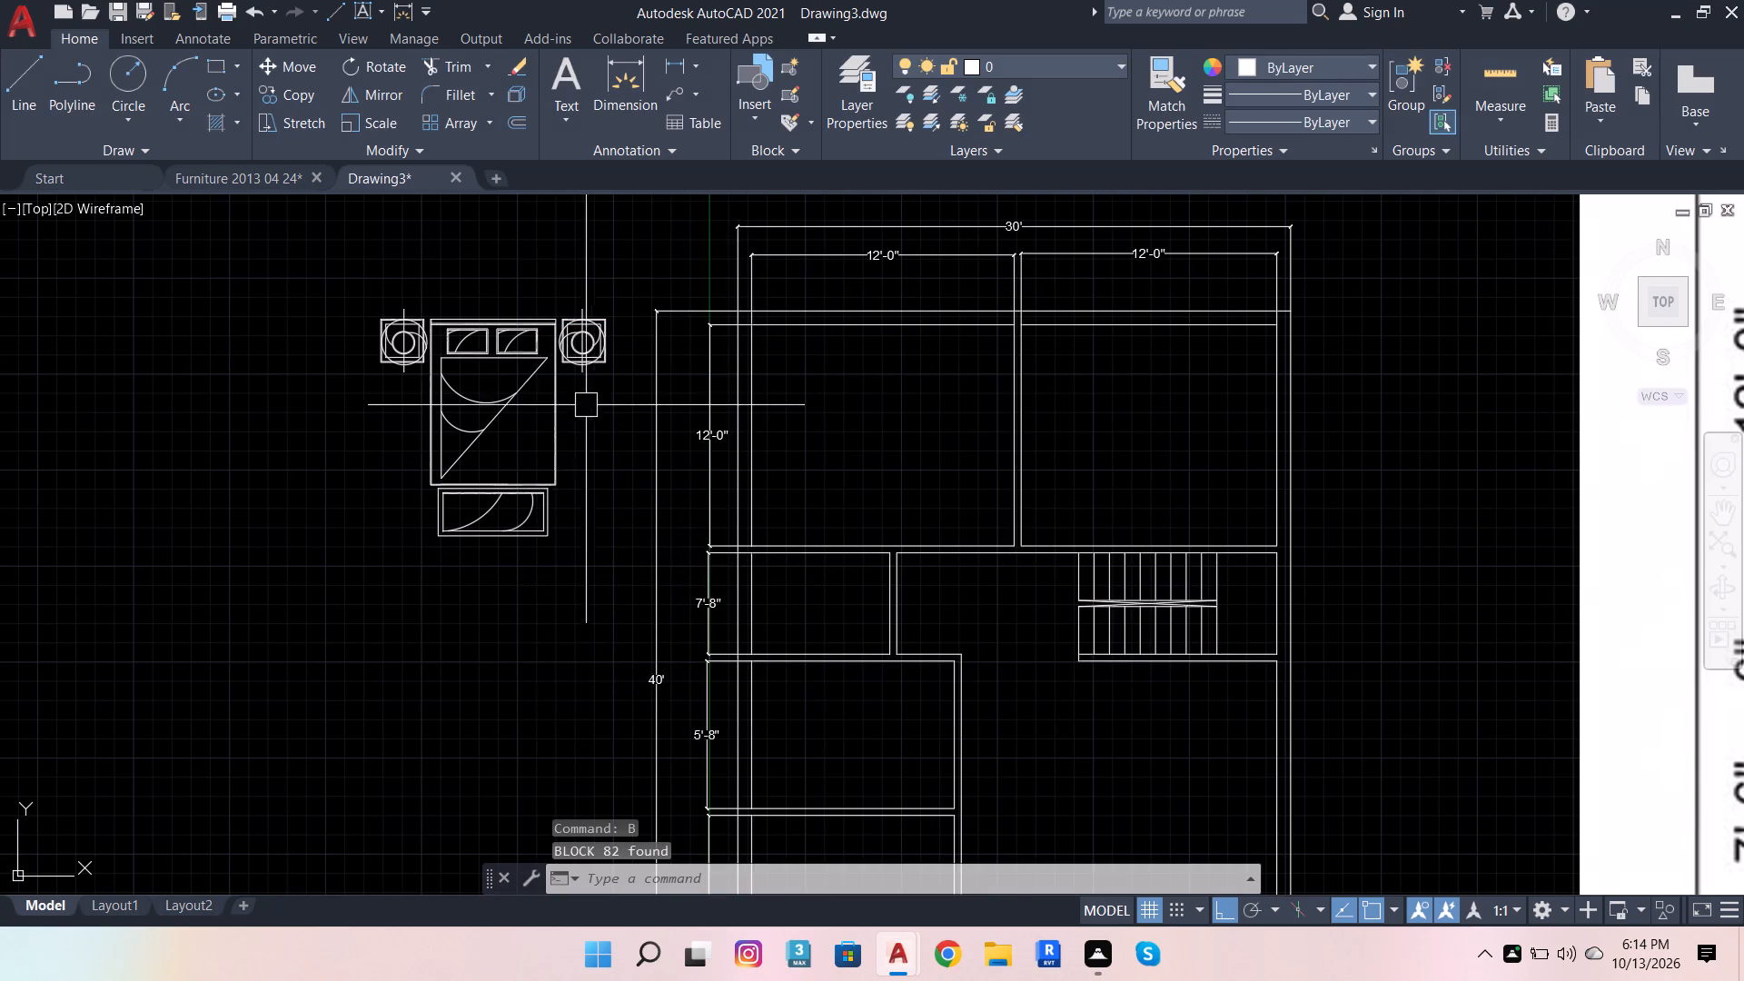
Move the bed set block into the top-left bedroom, placing its top-left corner at the room's inner top-left corner.
click(557, 372)
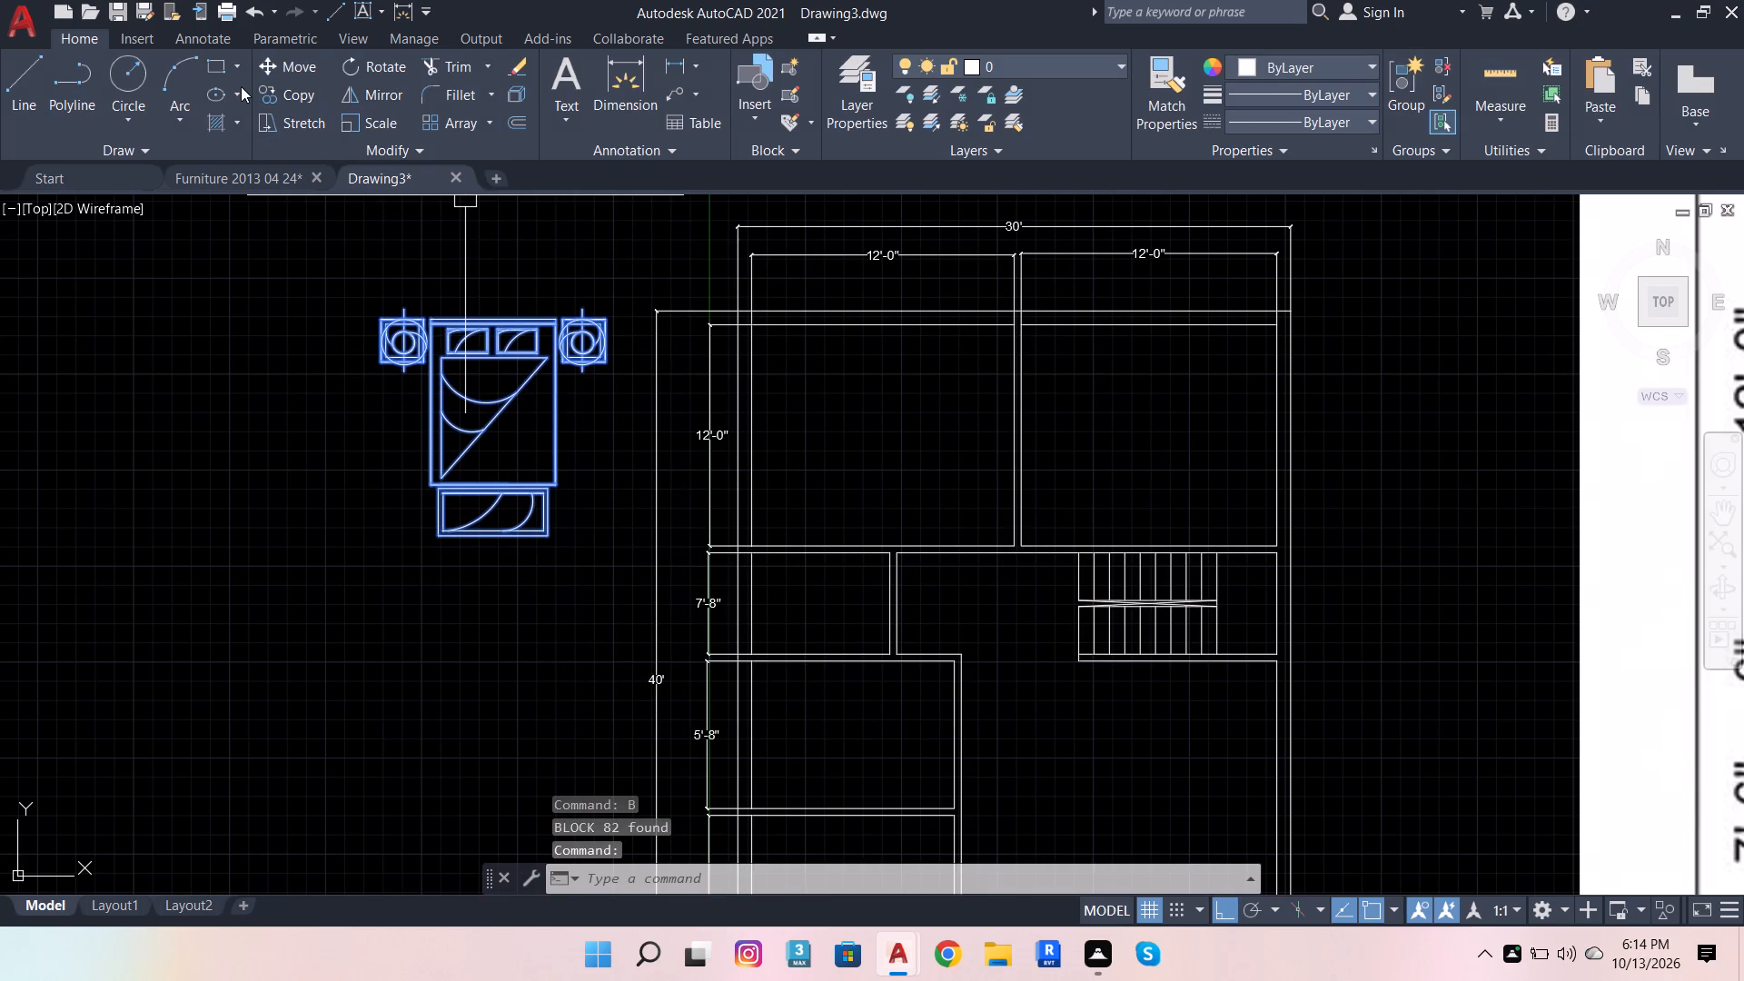
click(286, 72)
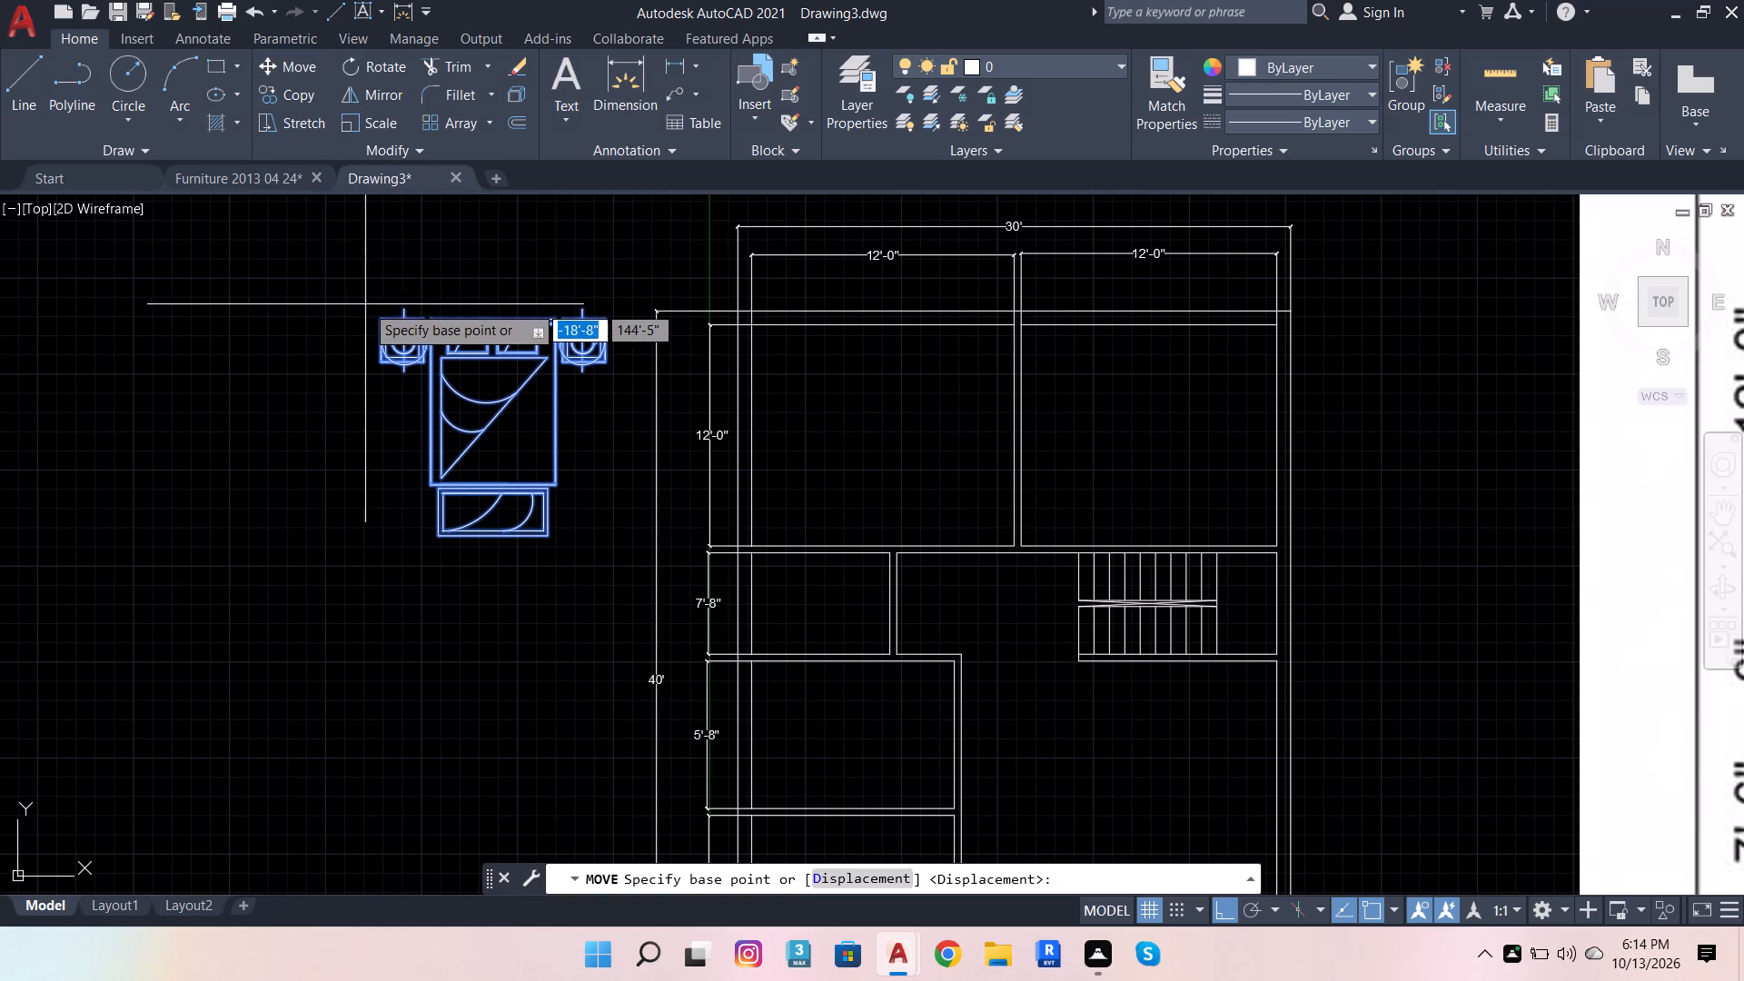
click(371, 321)
scroll(711, 372, up, 4)
scroll(877, 332, down, 2)
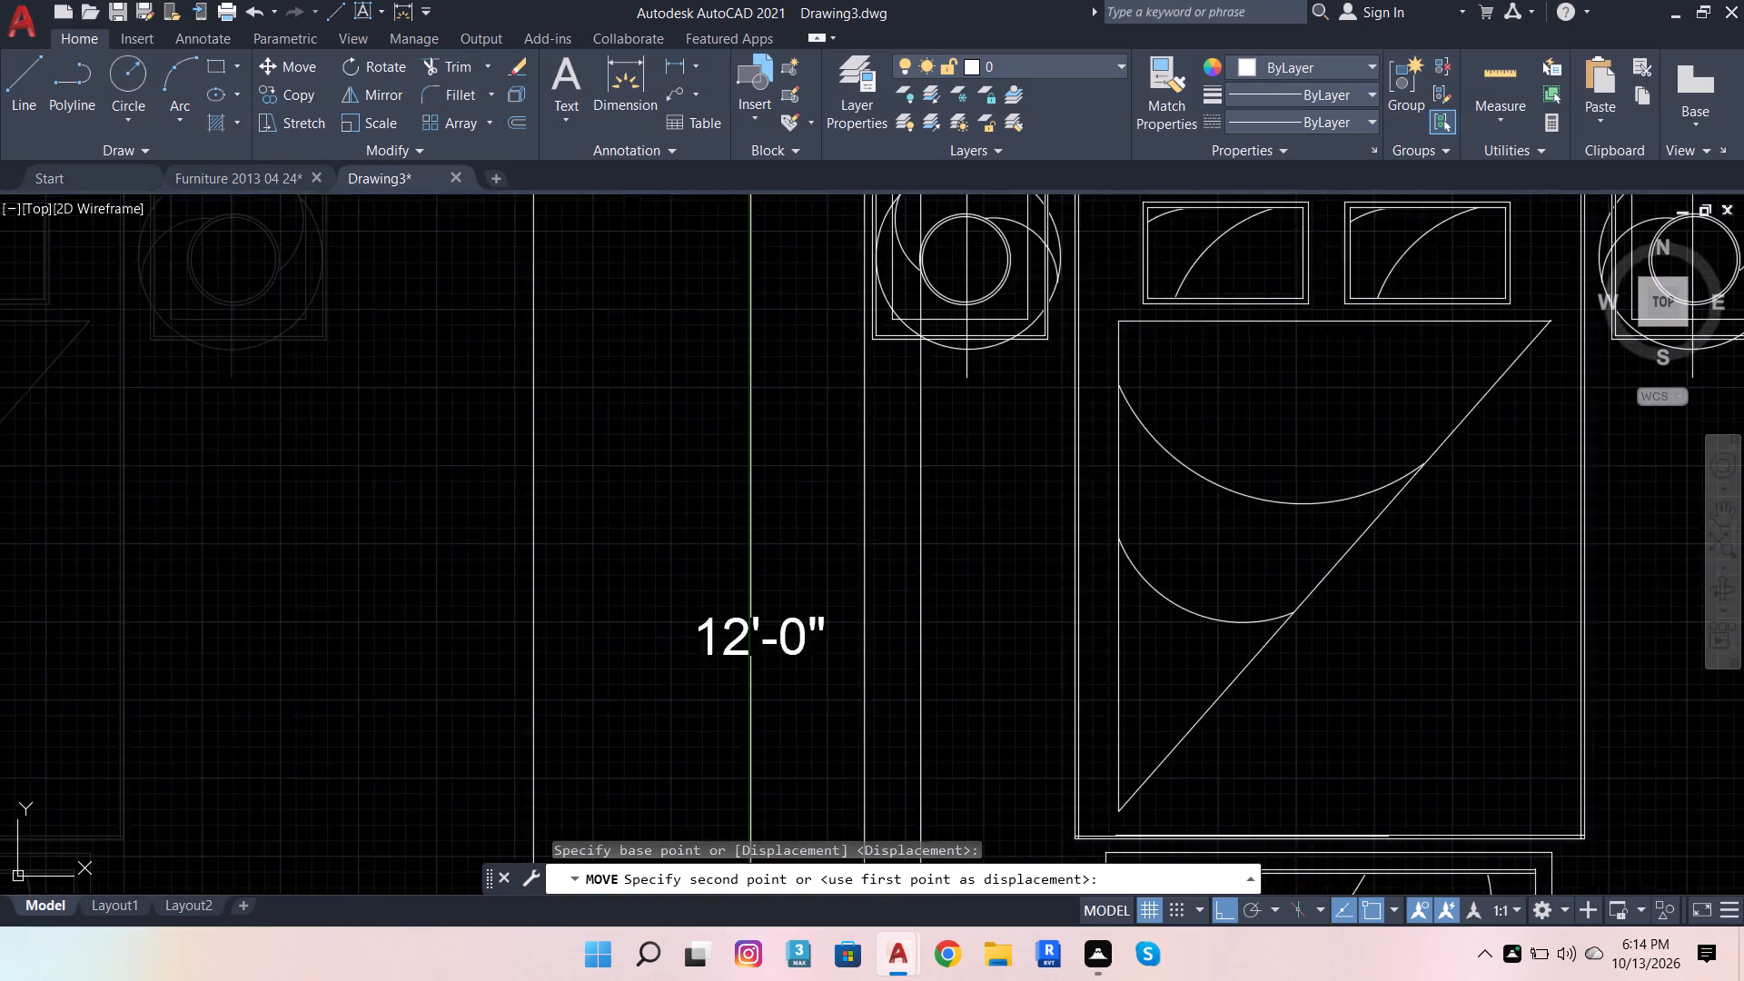
scroll(916, 380, down, 2)
scroll(936, 350, up, 4)
click(864, 312)
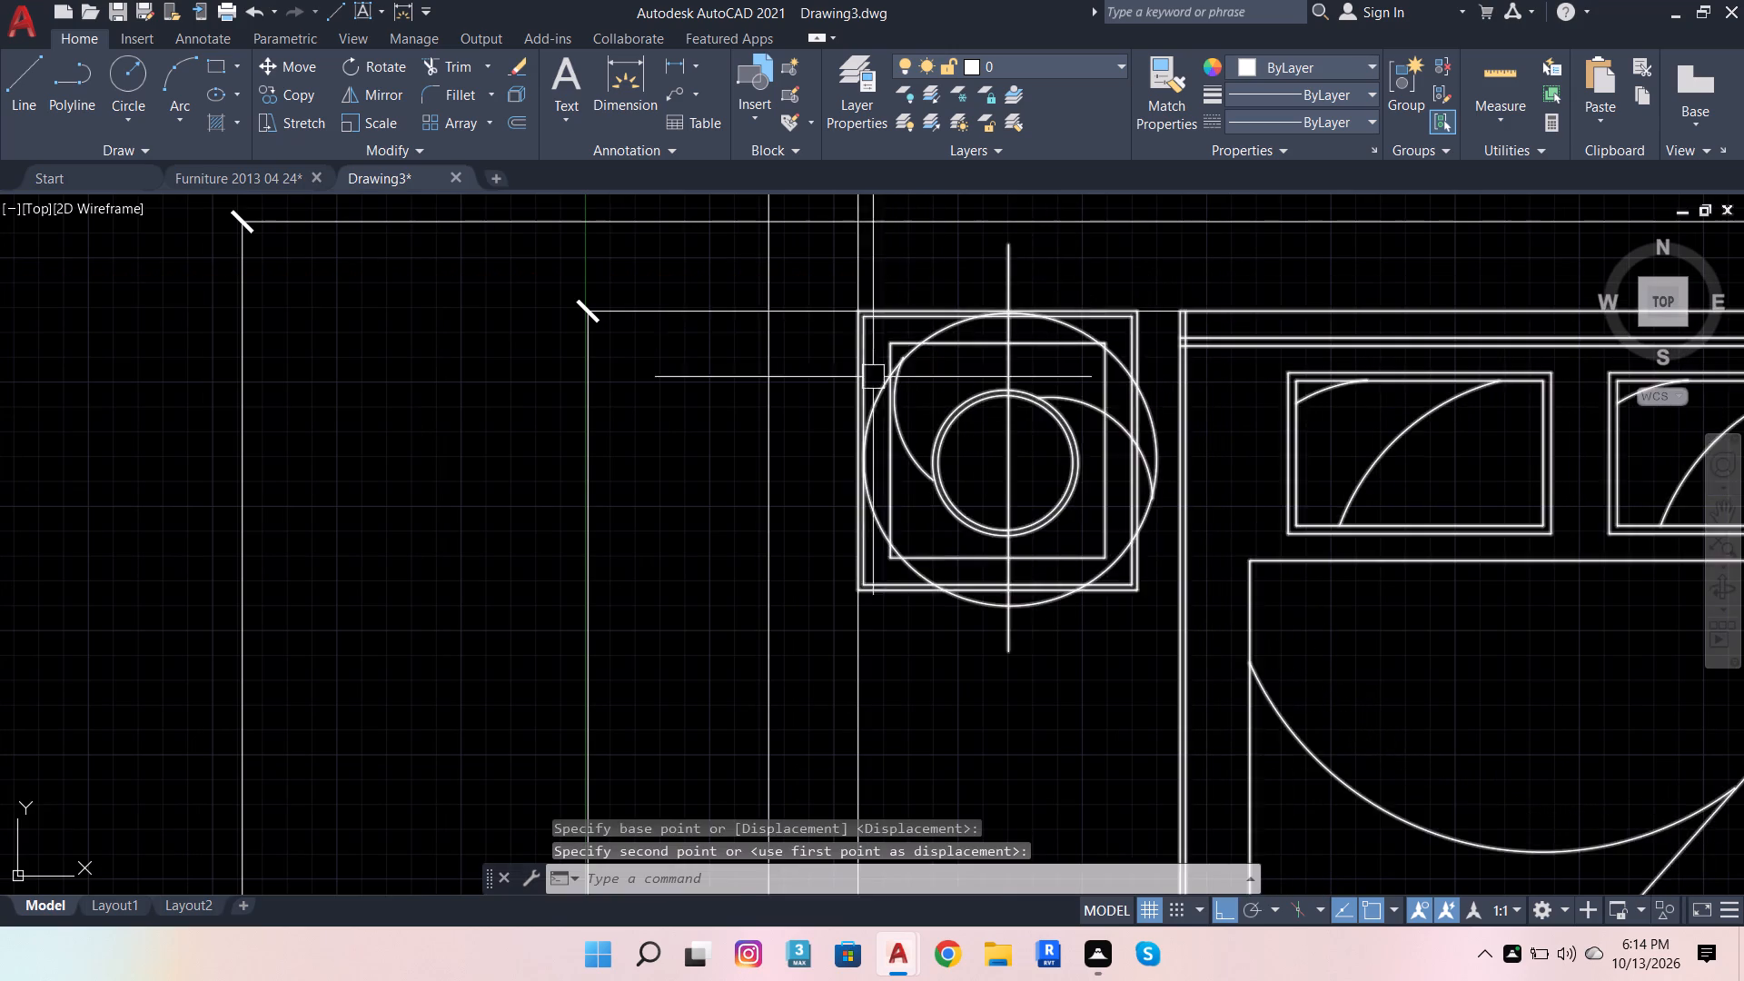
scroll(836, 435, down, 2)
Copy the bed set block into the top-right bedroom, with its top-right corner at the room's inner top-right corner.
click(909, 418)
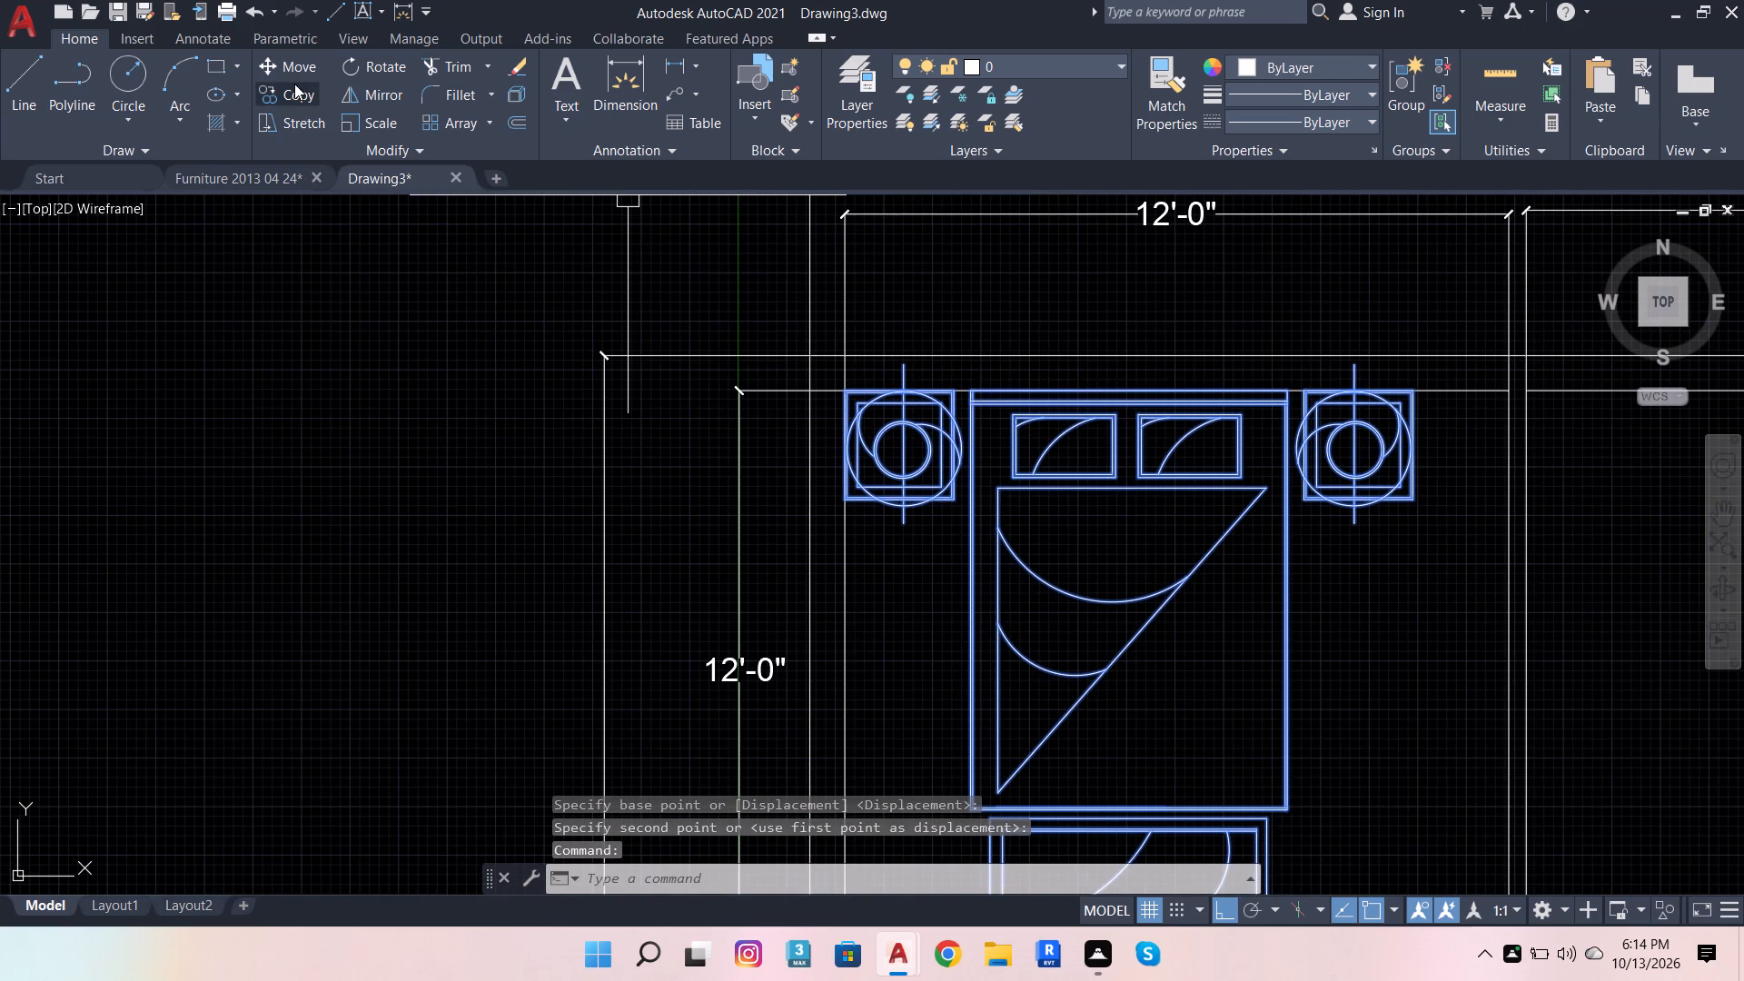
click(265, 98)
scroll(857, 377, up, 4)
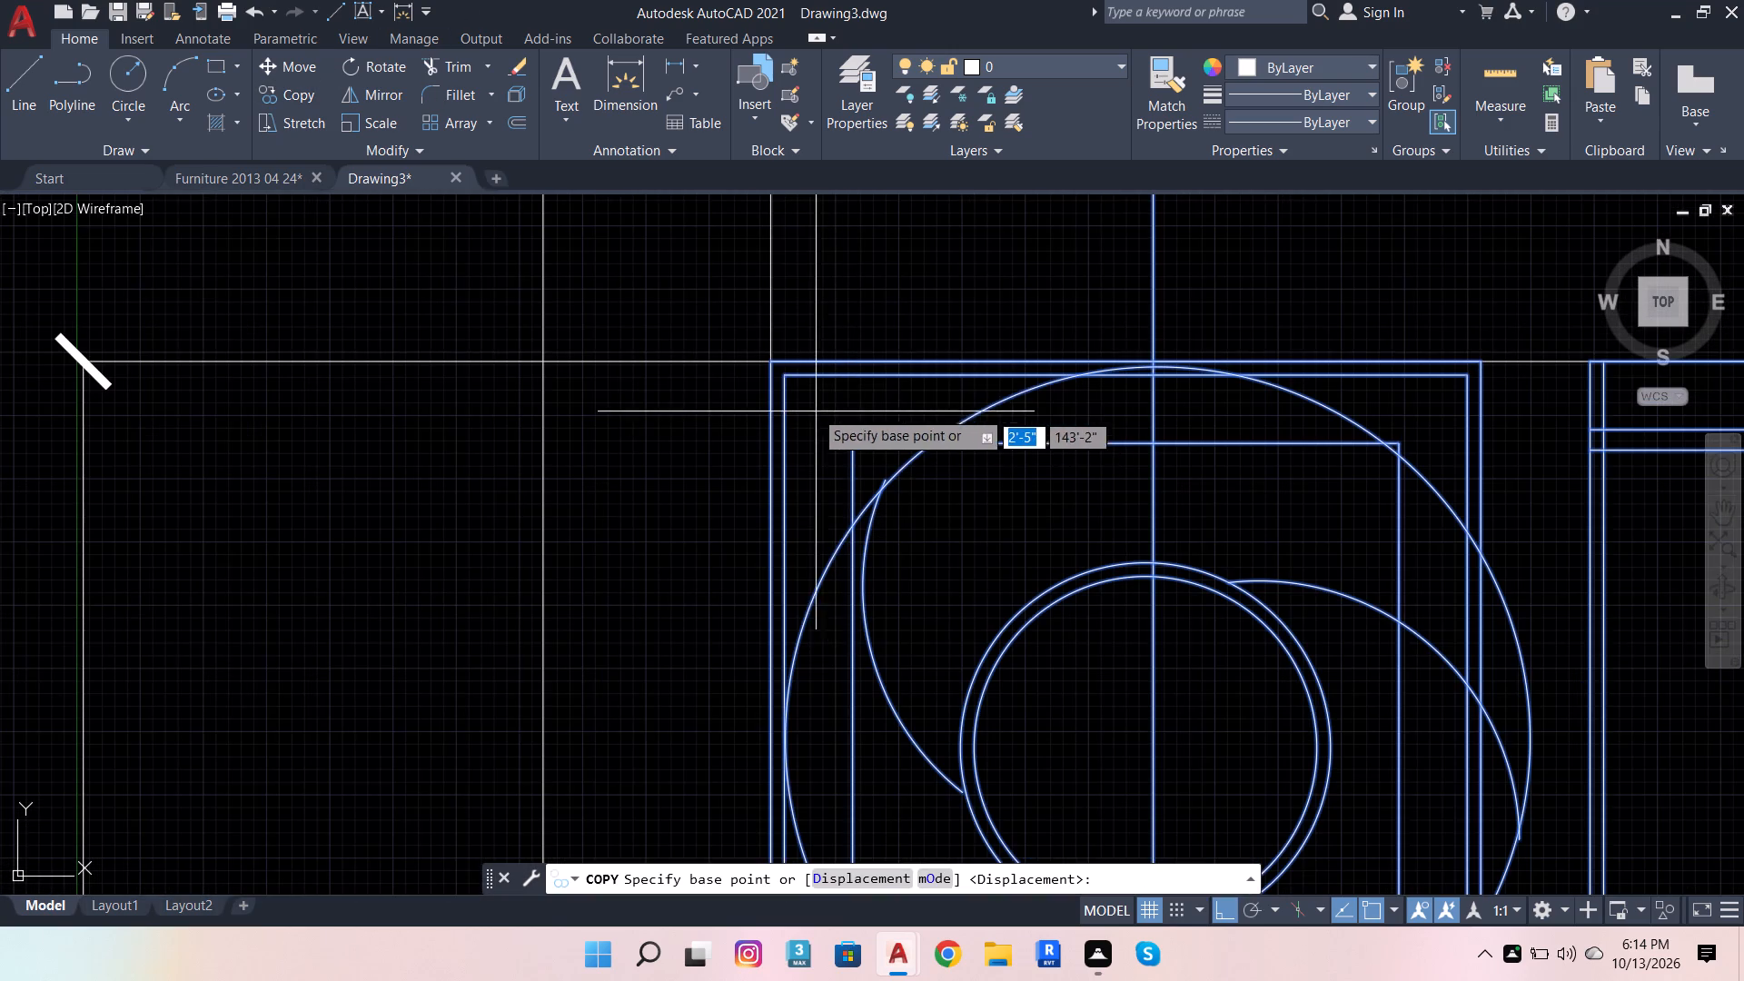
scroll(781, 378, down, 4)
scroll(1290, 396, up, 1)
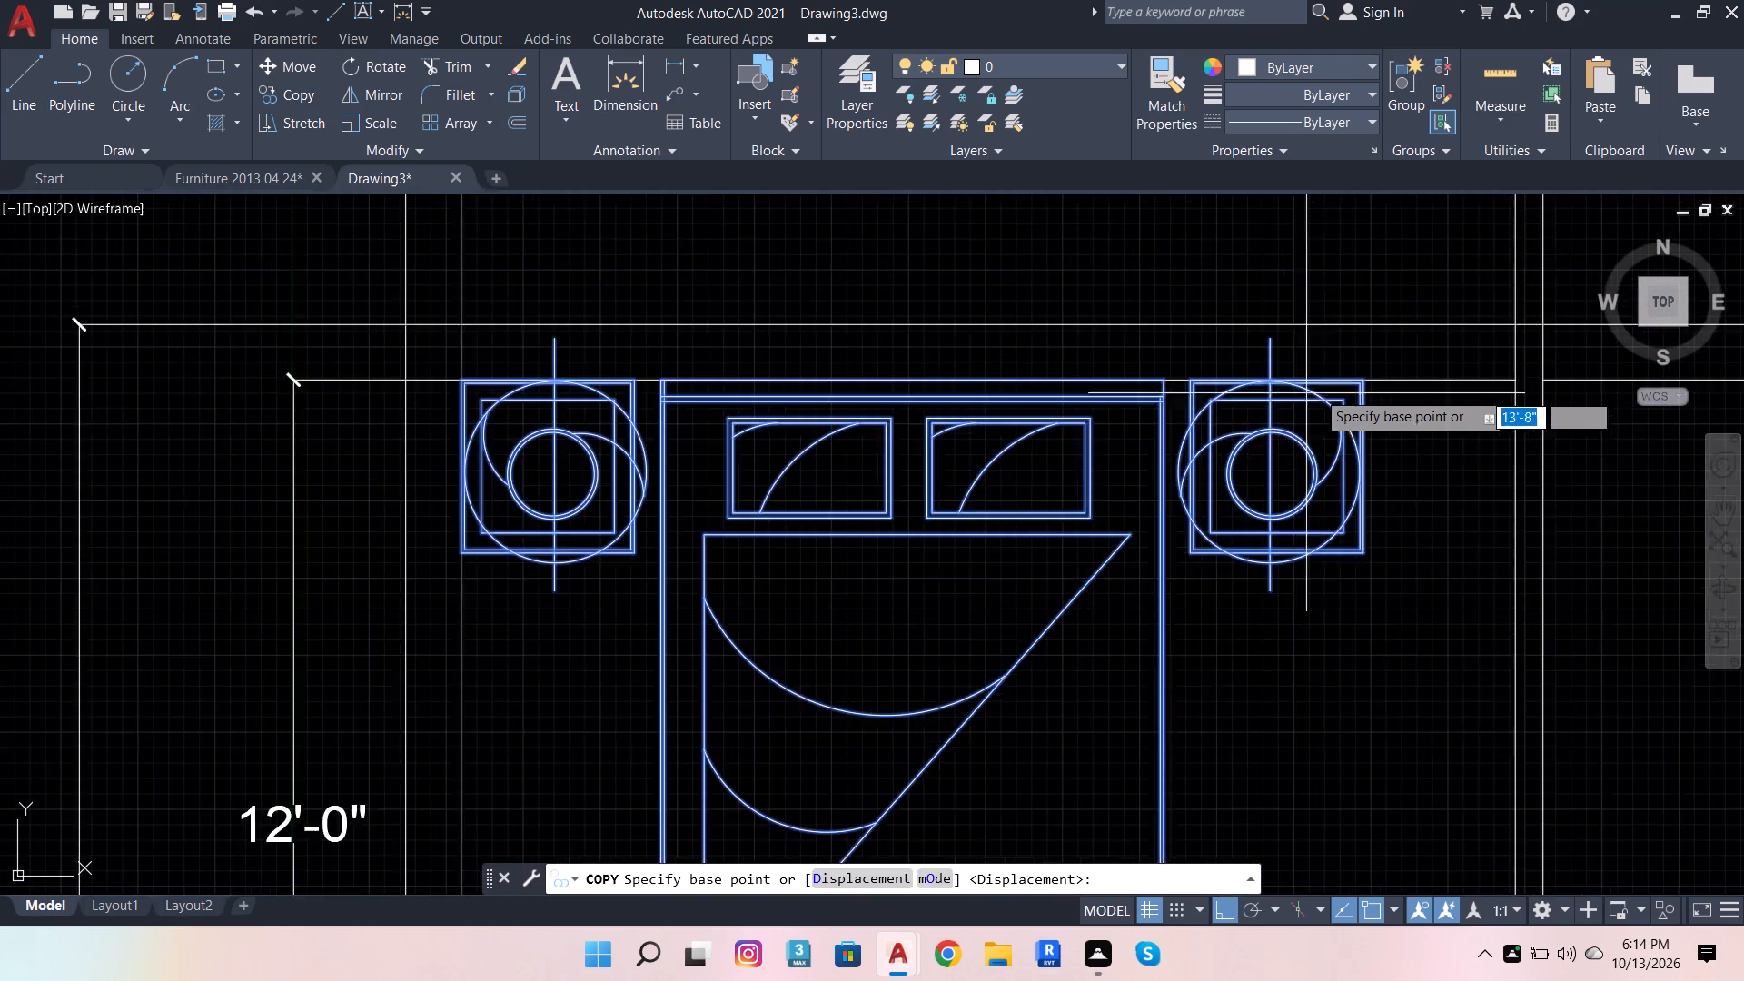
scroll(1319, 391, up, 2)
click(1409, 356)
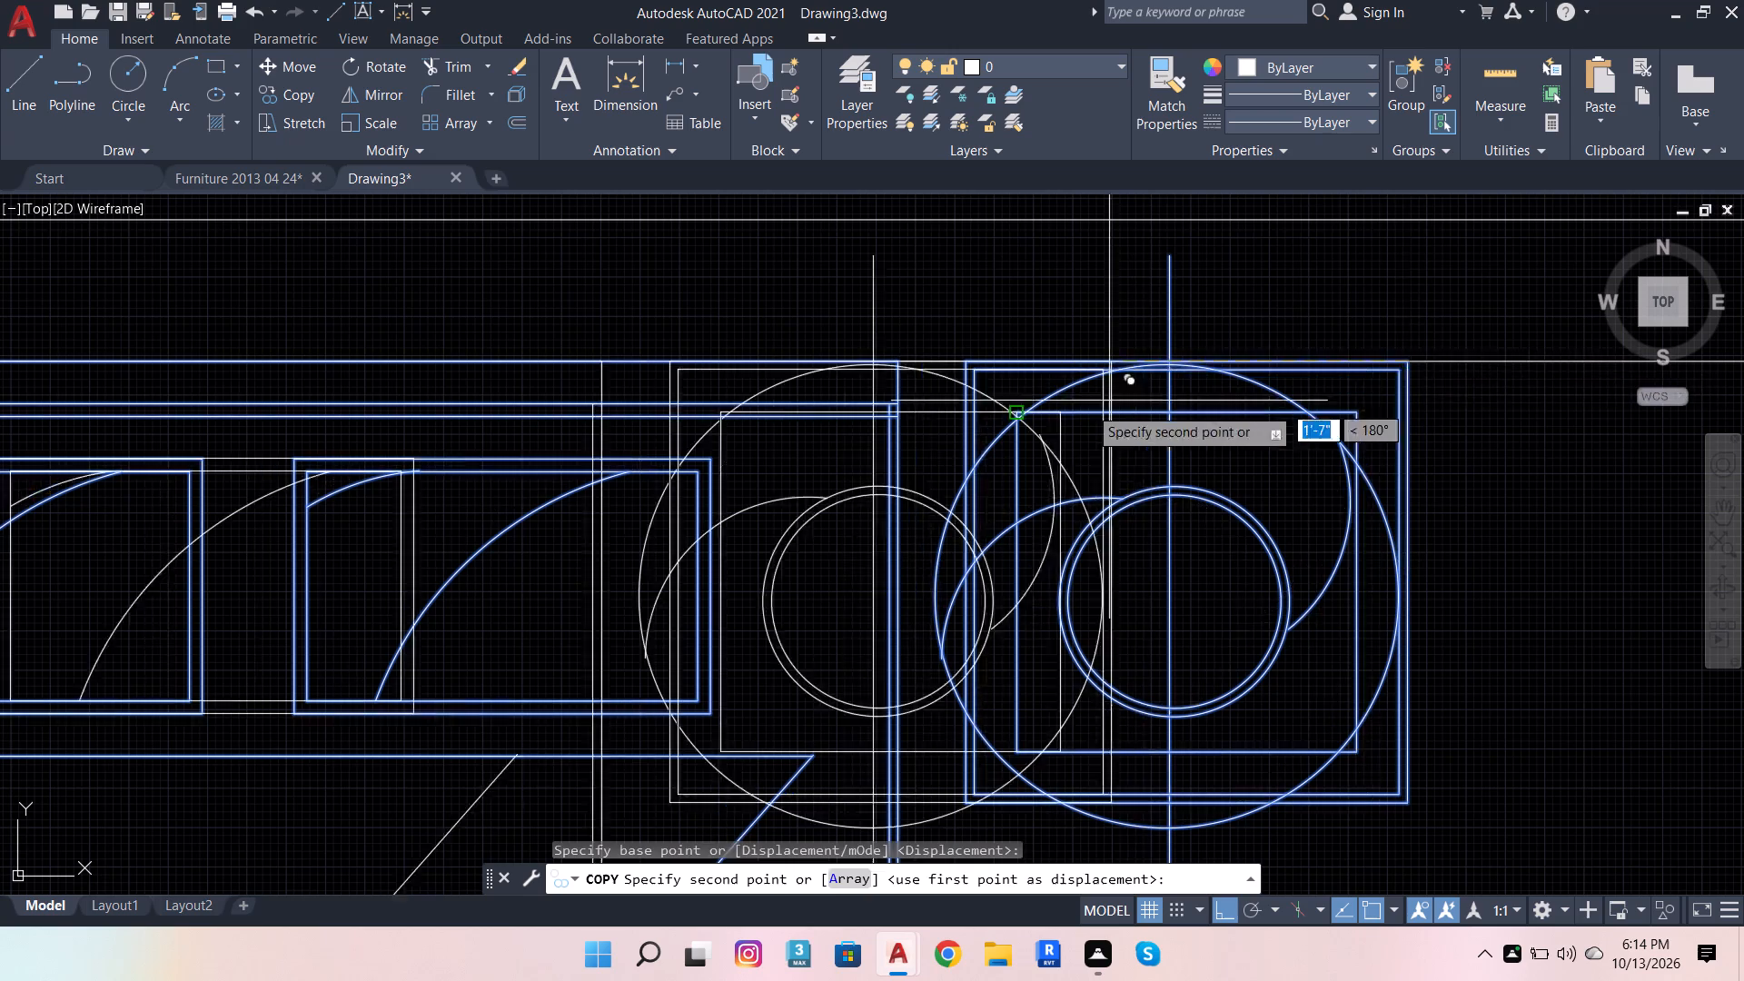
scroll(956, 440, down, 5)
scroll(880, 460, down, 1)
scroll(1056, 442, up, 4)
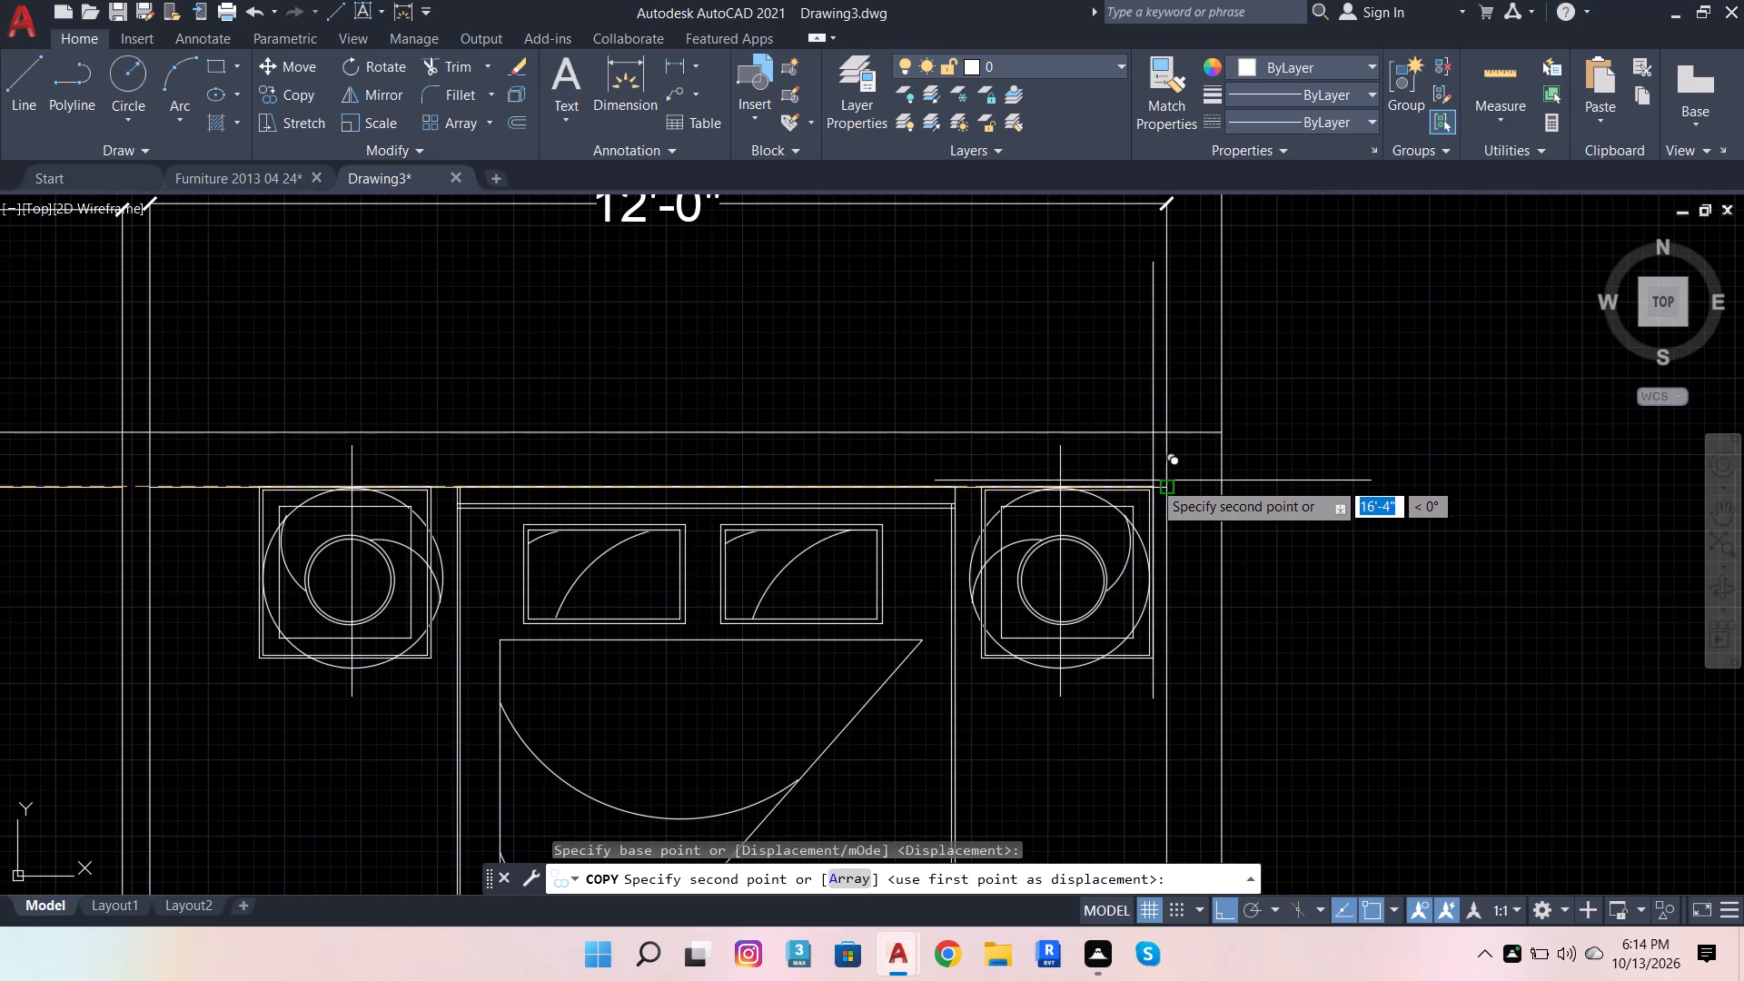
click(1170, 484)
scroll(1040, 520, down, 2)
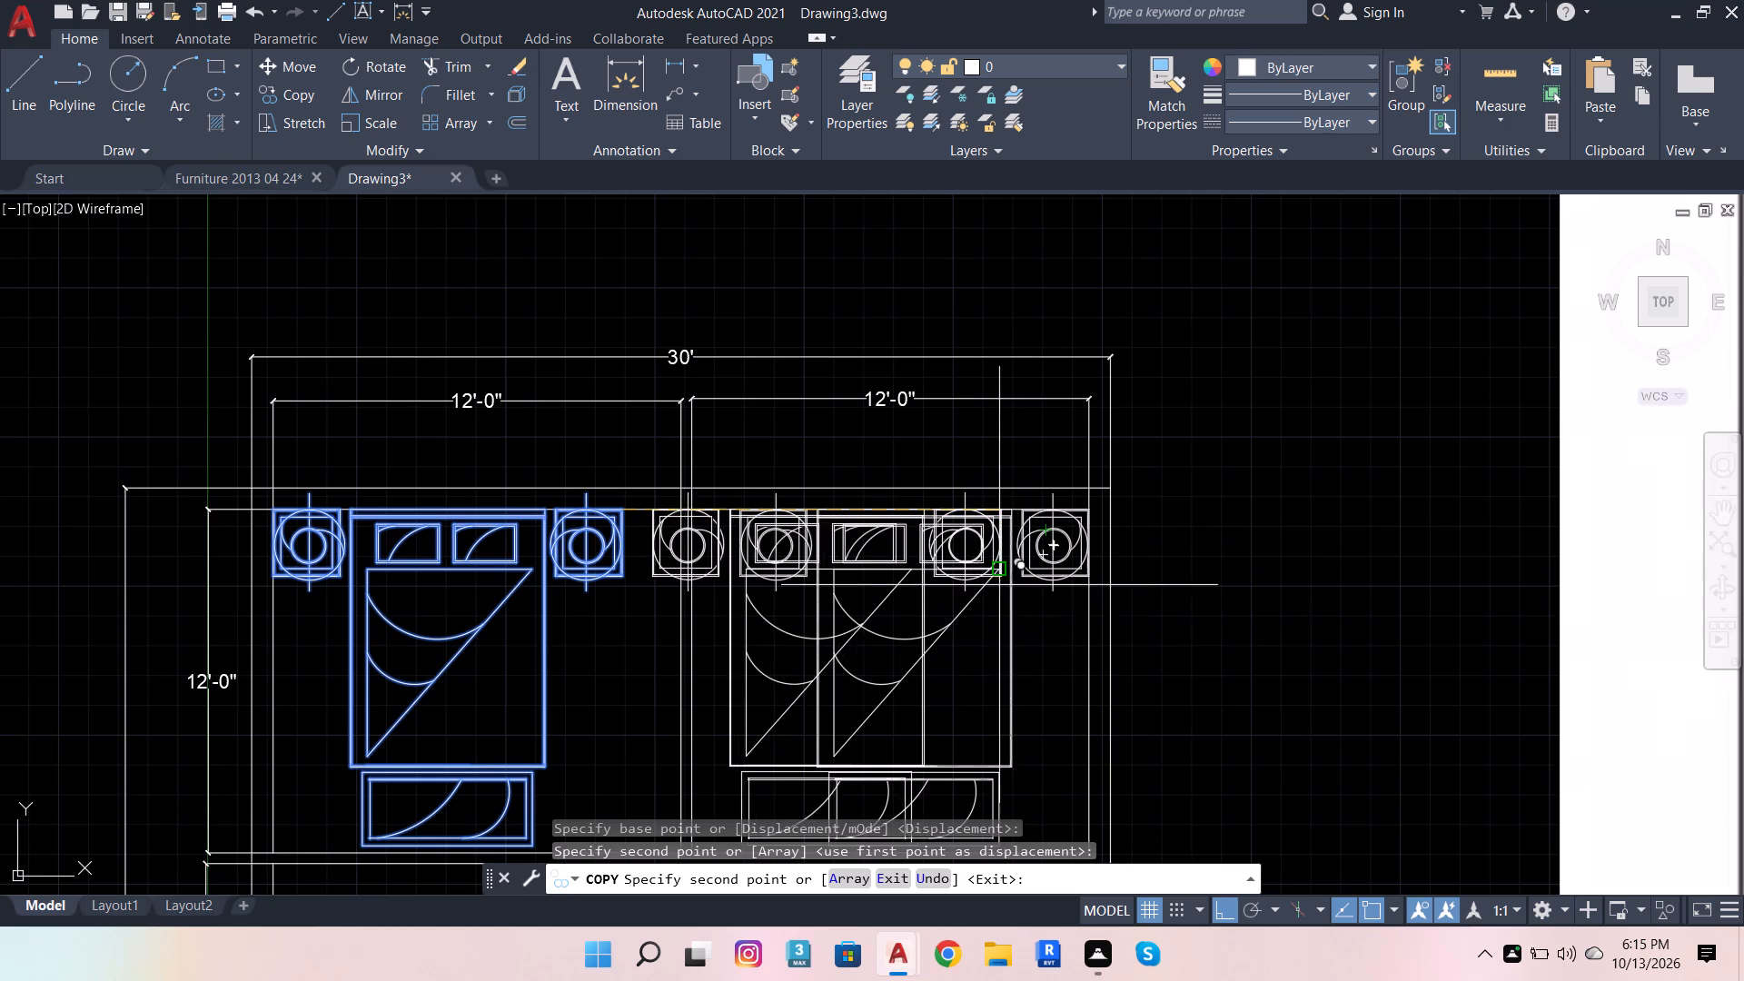
key(Escape)
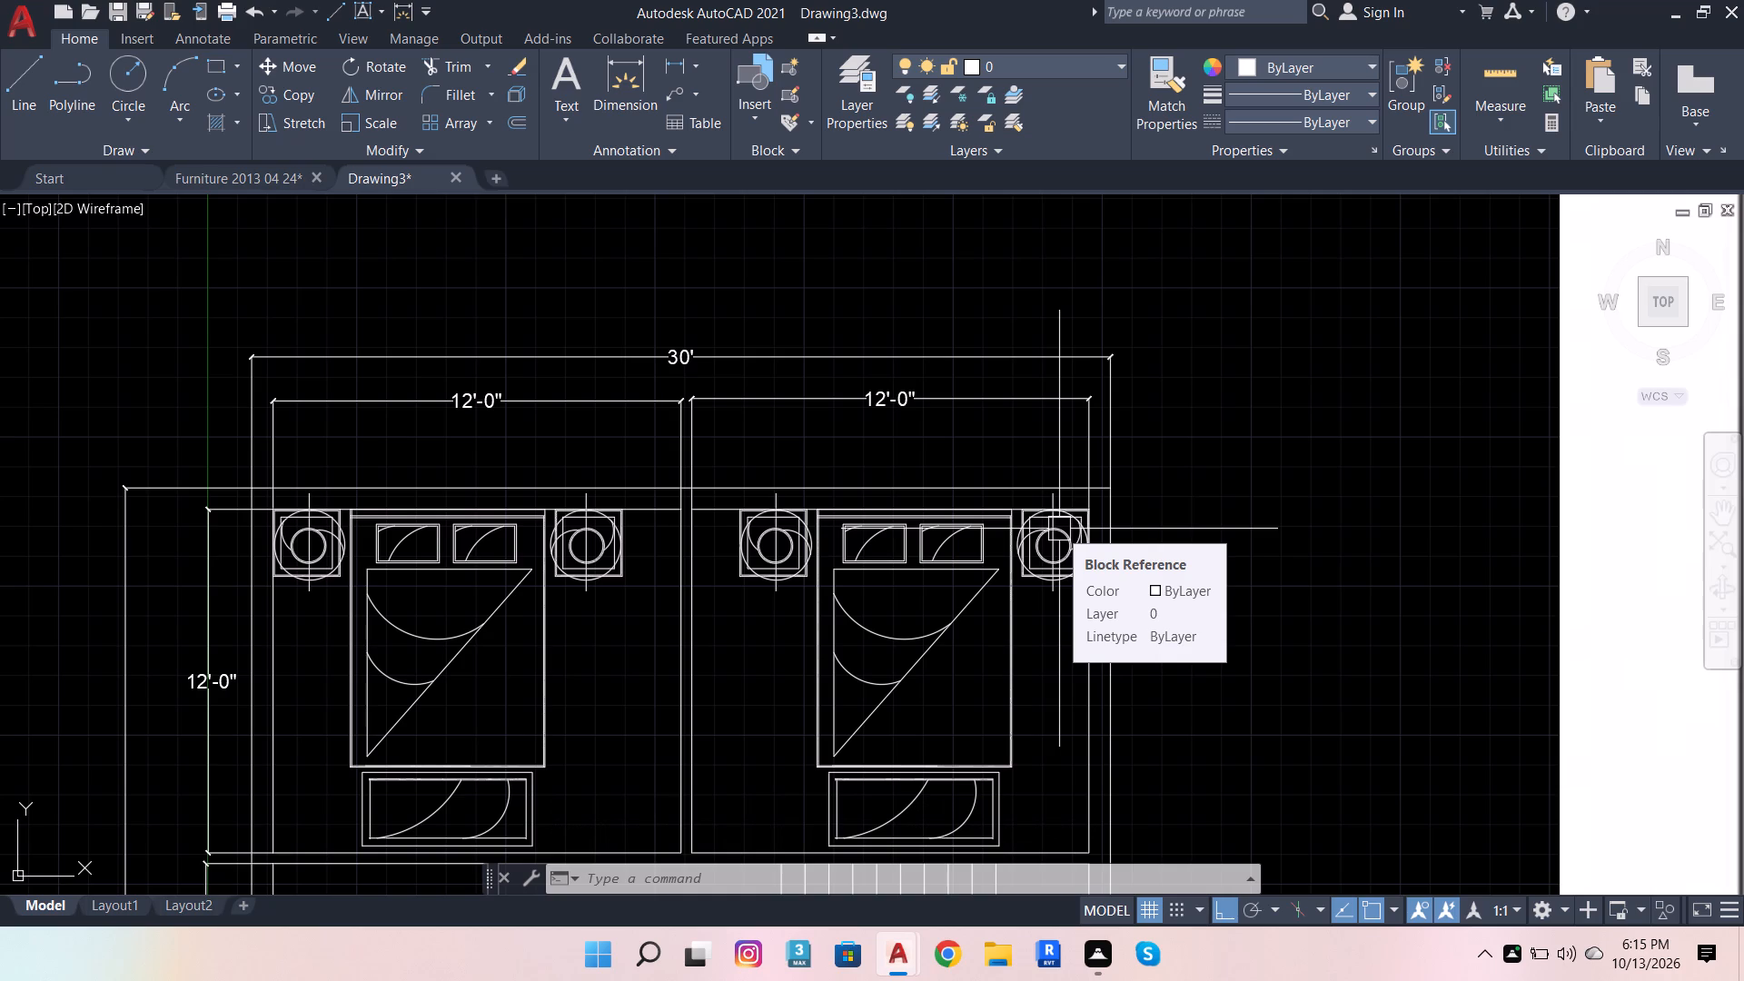
Rotate the copied bed set 90° clockwise about the top-right bedroom's inner top-right corner so its headboard faces right.
scroll(1028, 519, down, 5)
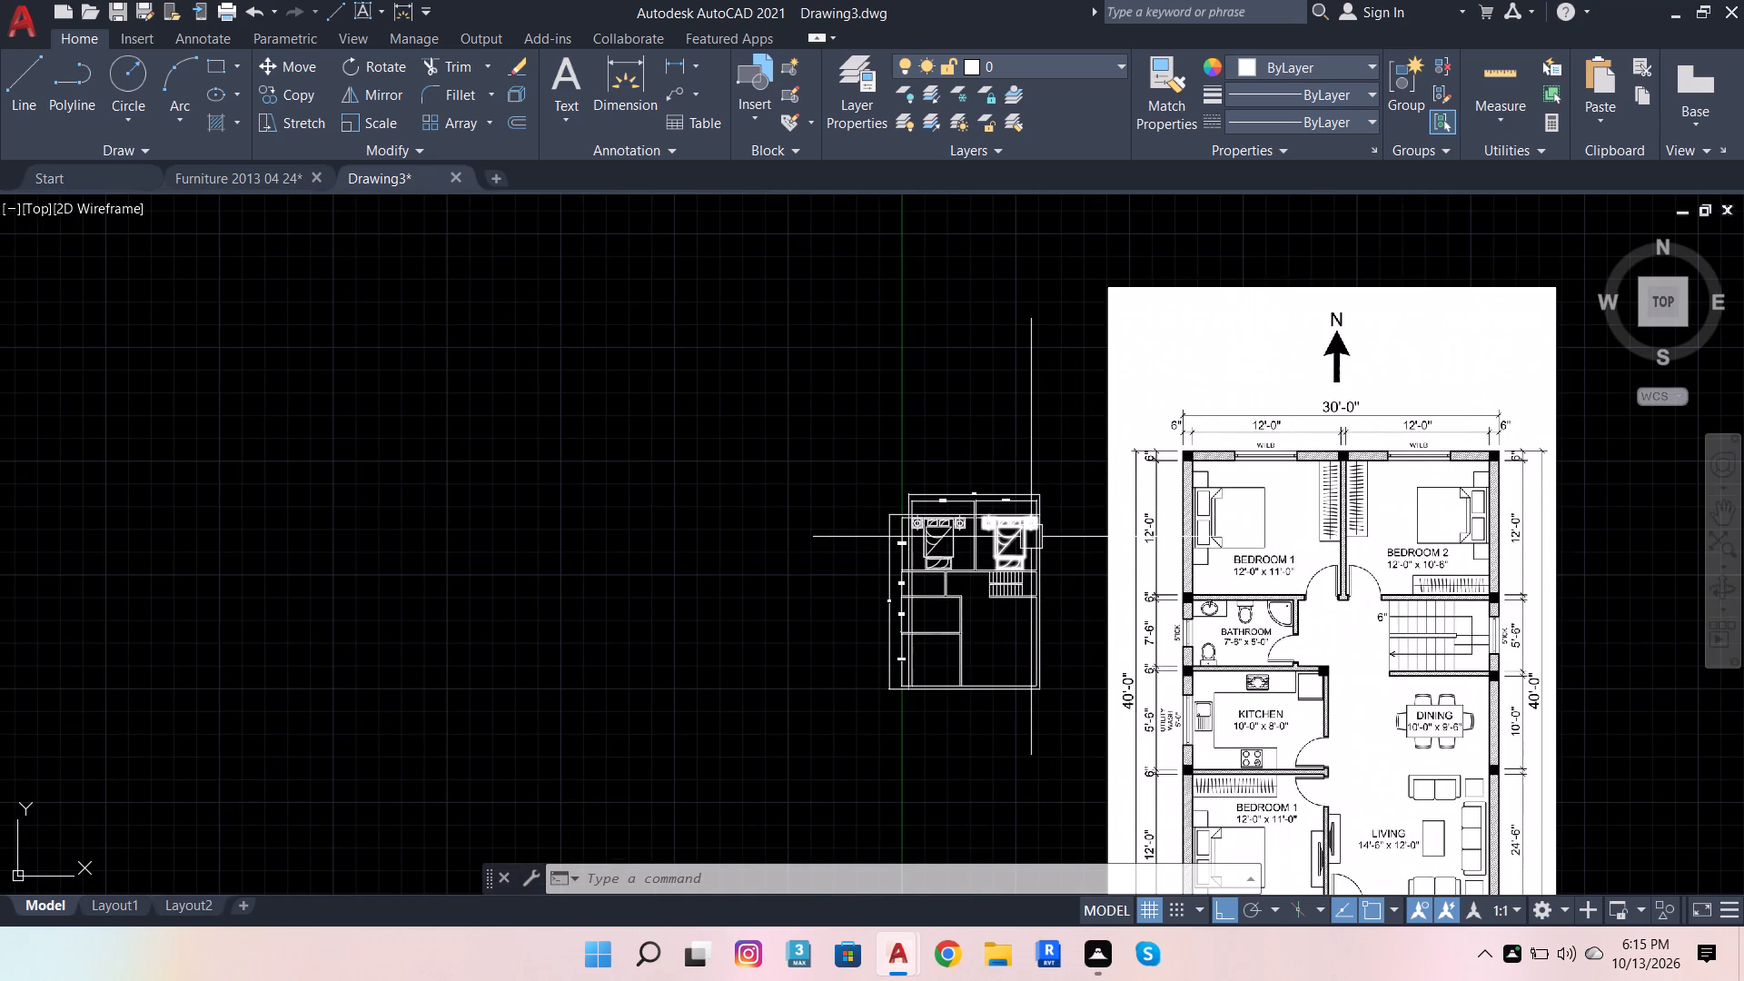
click(1031, 537)
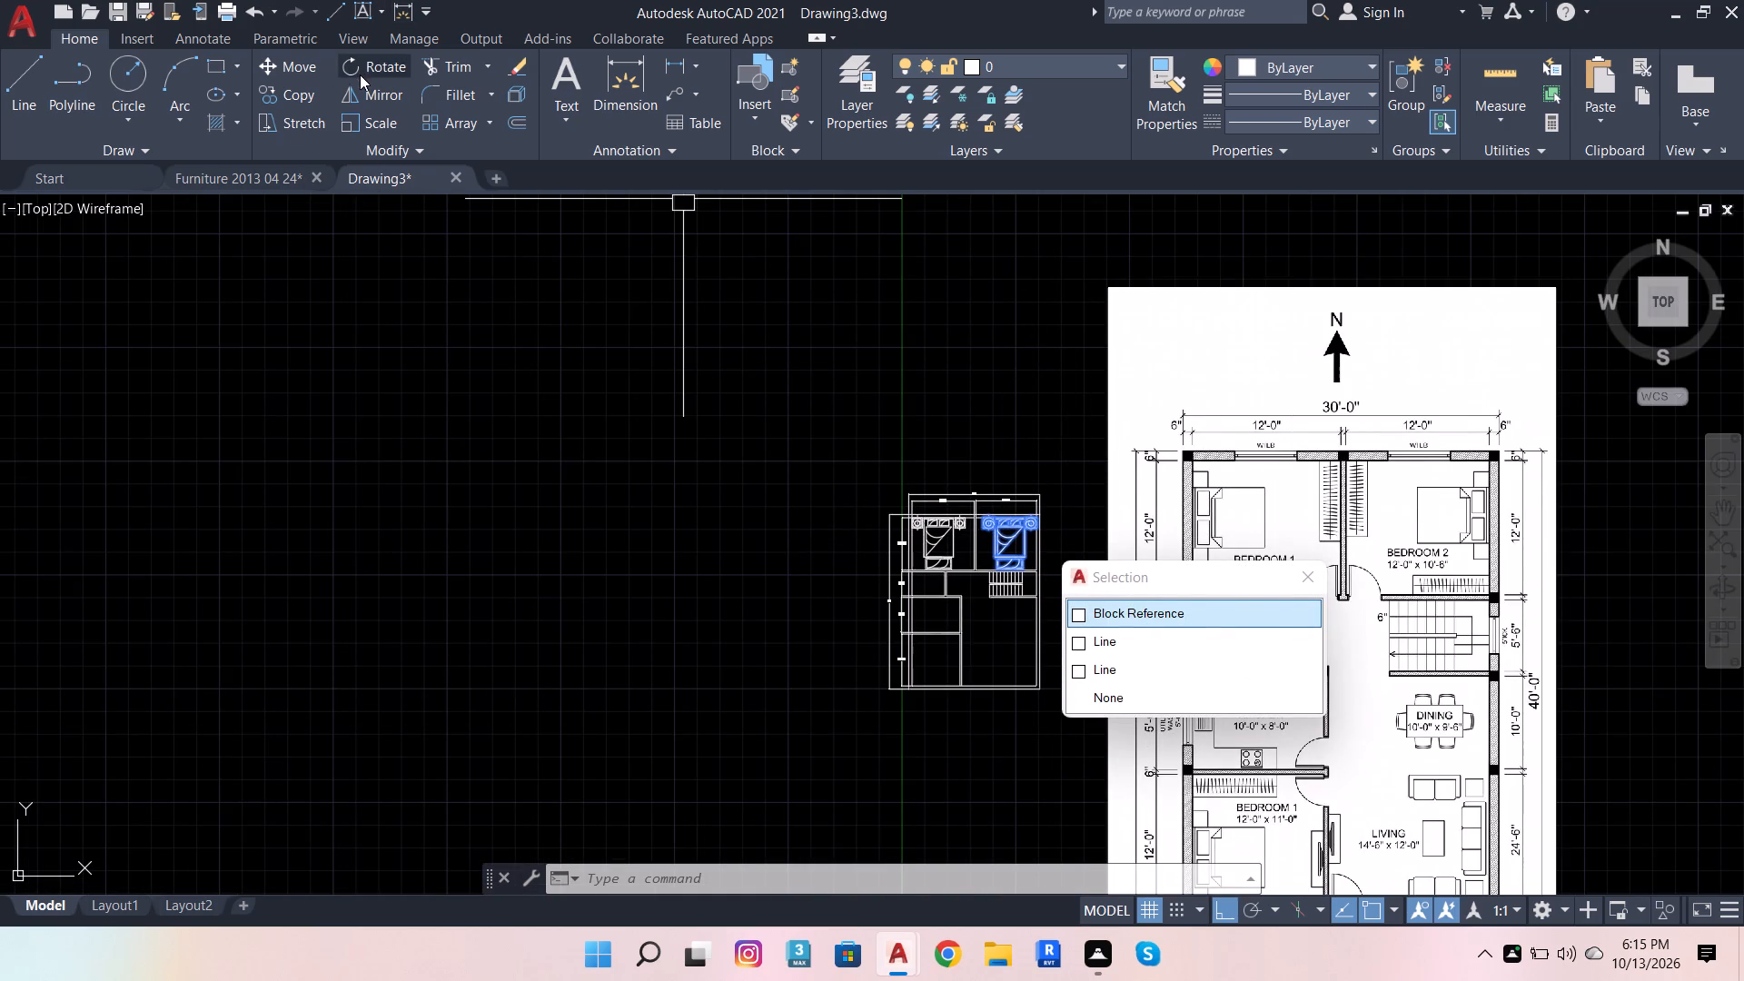
click(360, 74)
scroll(1093, 536, up, 3)
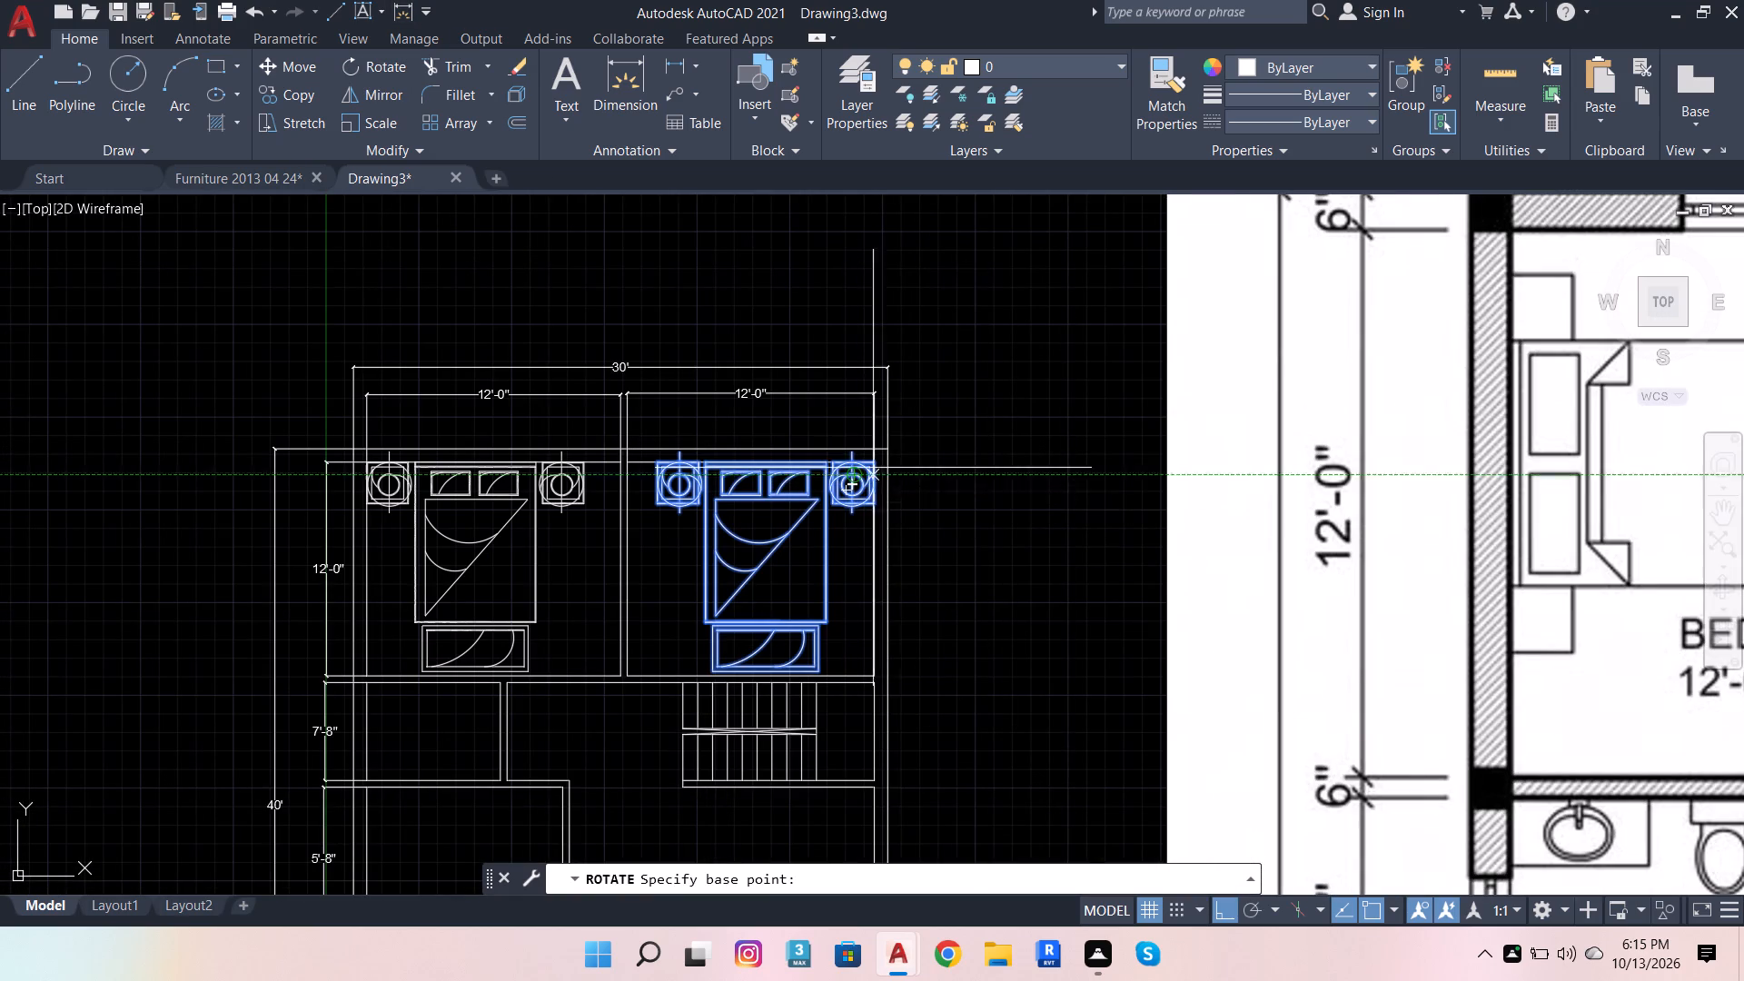
click(877, 466)
click(951, 693)
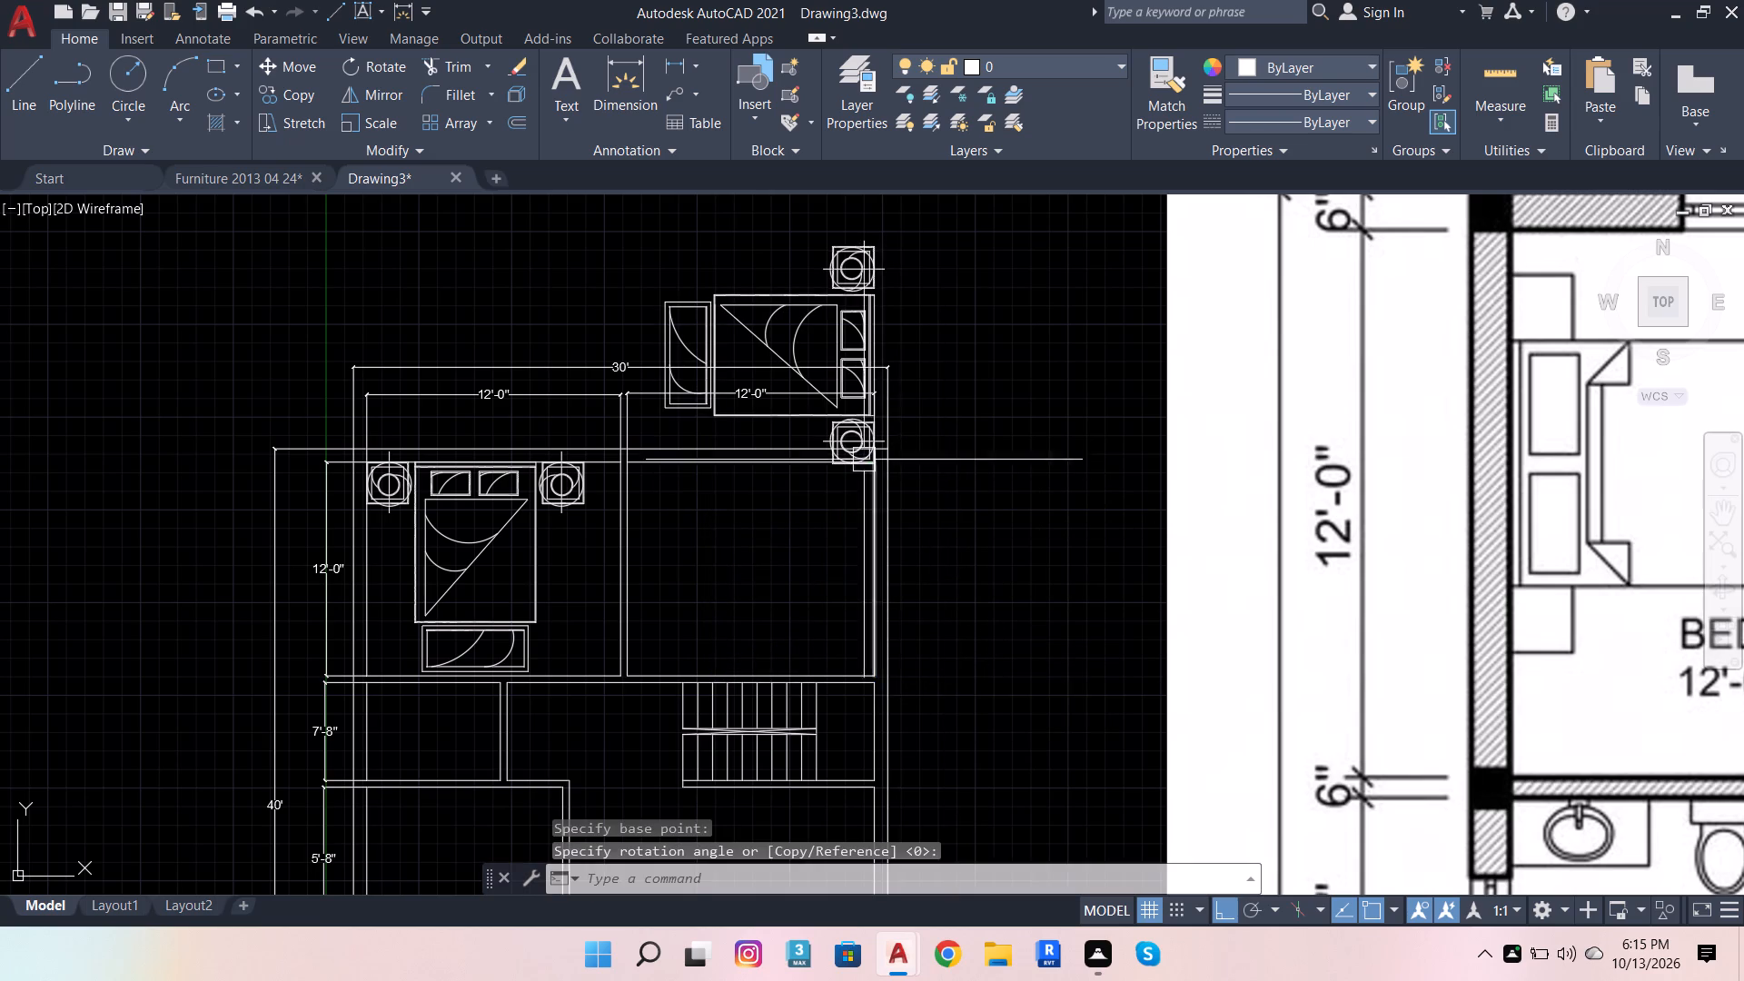
Move the rotated bed set straight down into the top-right bedroom, with its bottom-right corner at the room's inner bottom-right corner.
click(849, 294)
click(302, 65)
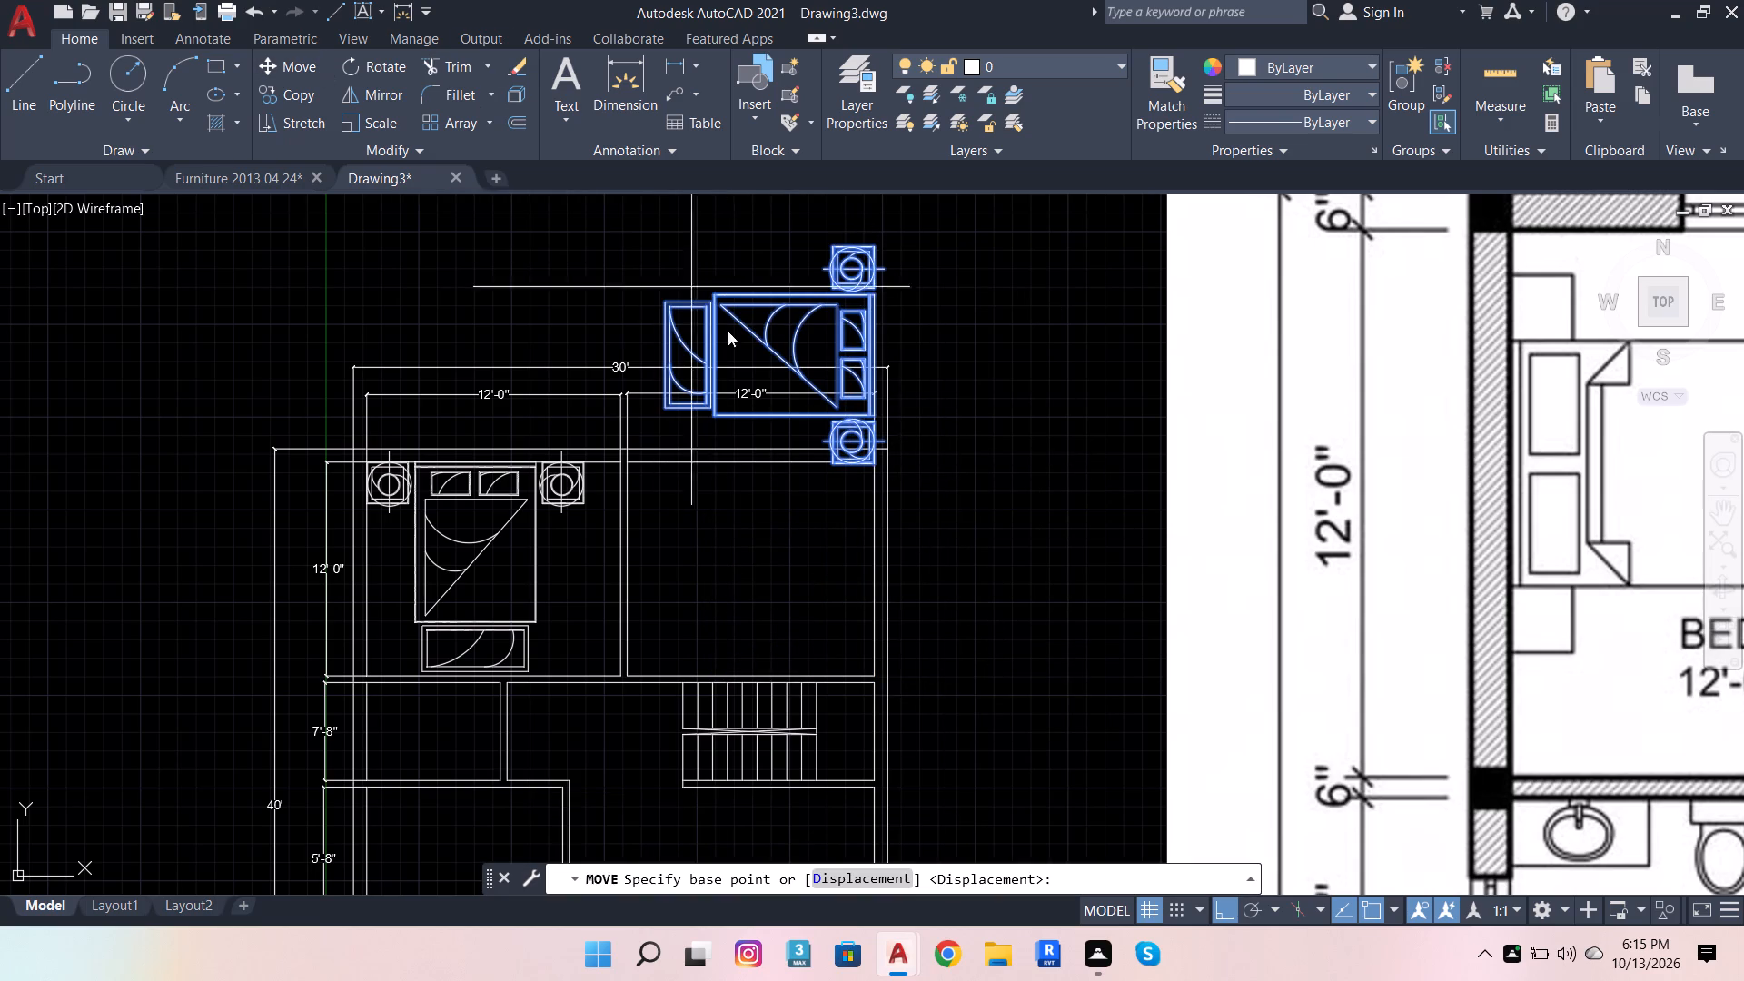
scroll(814, 490, up, 3)
scroll(1048, 368, up, 2)
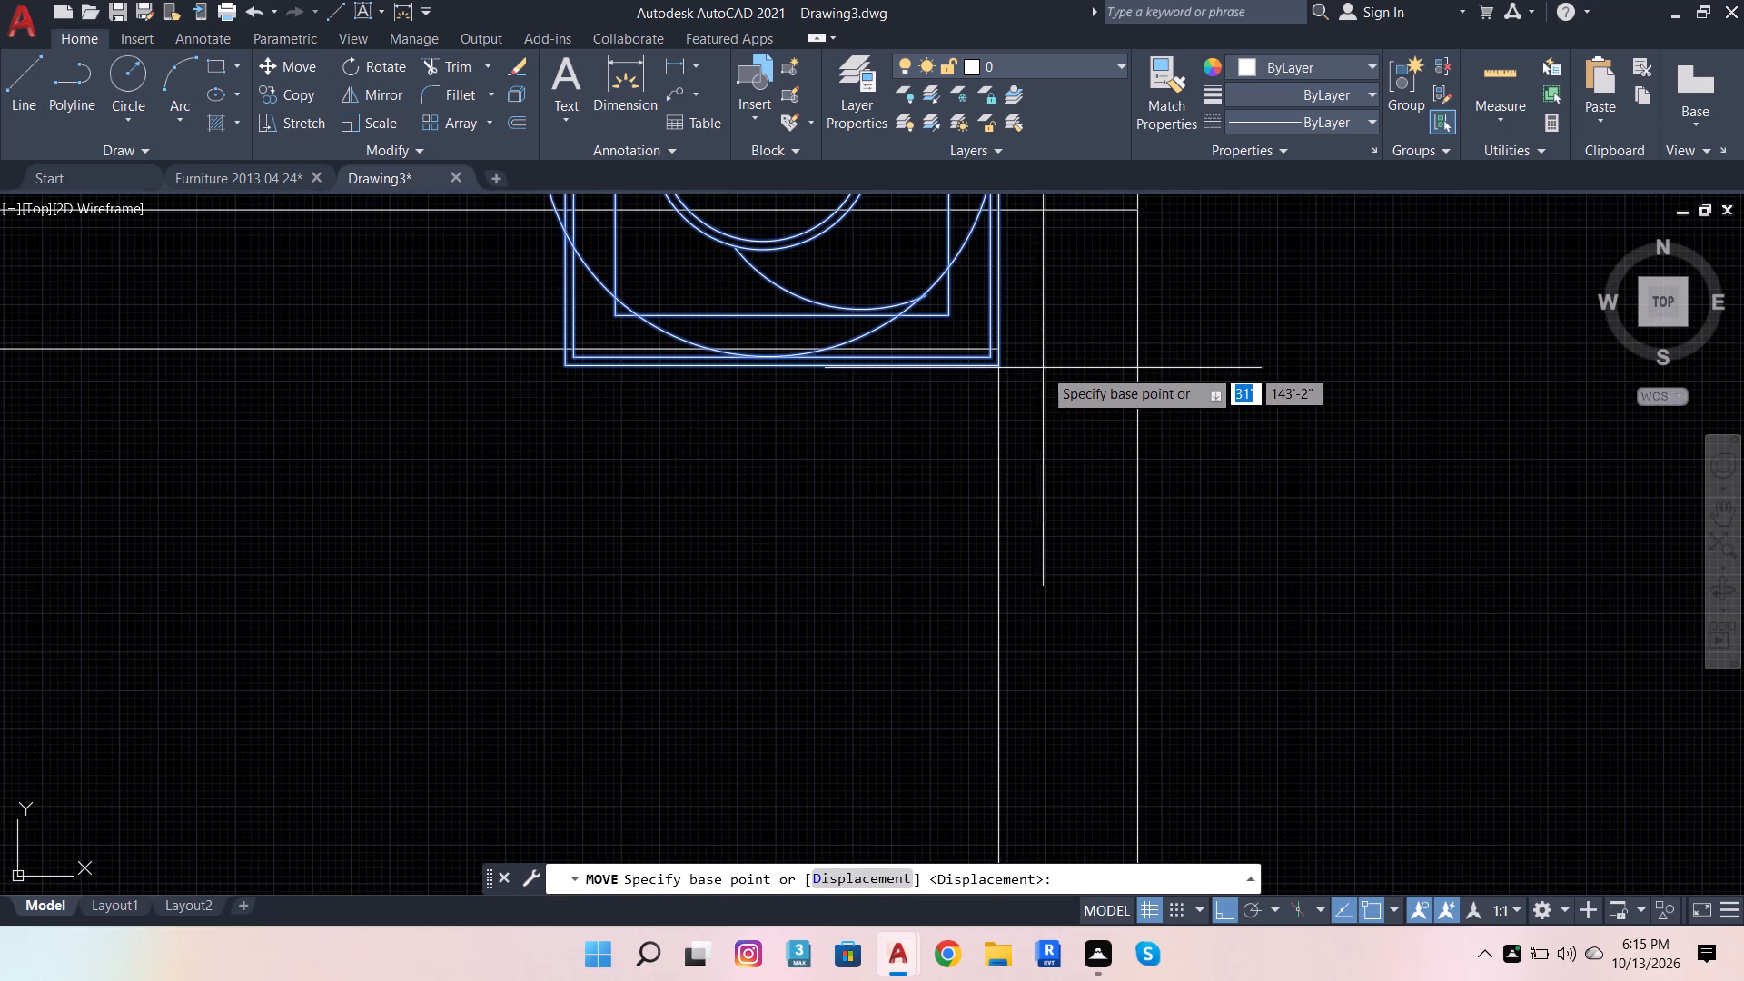
click(994, 360)
scroll(1038, 325, down, 5)
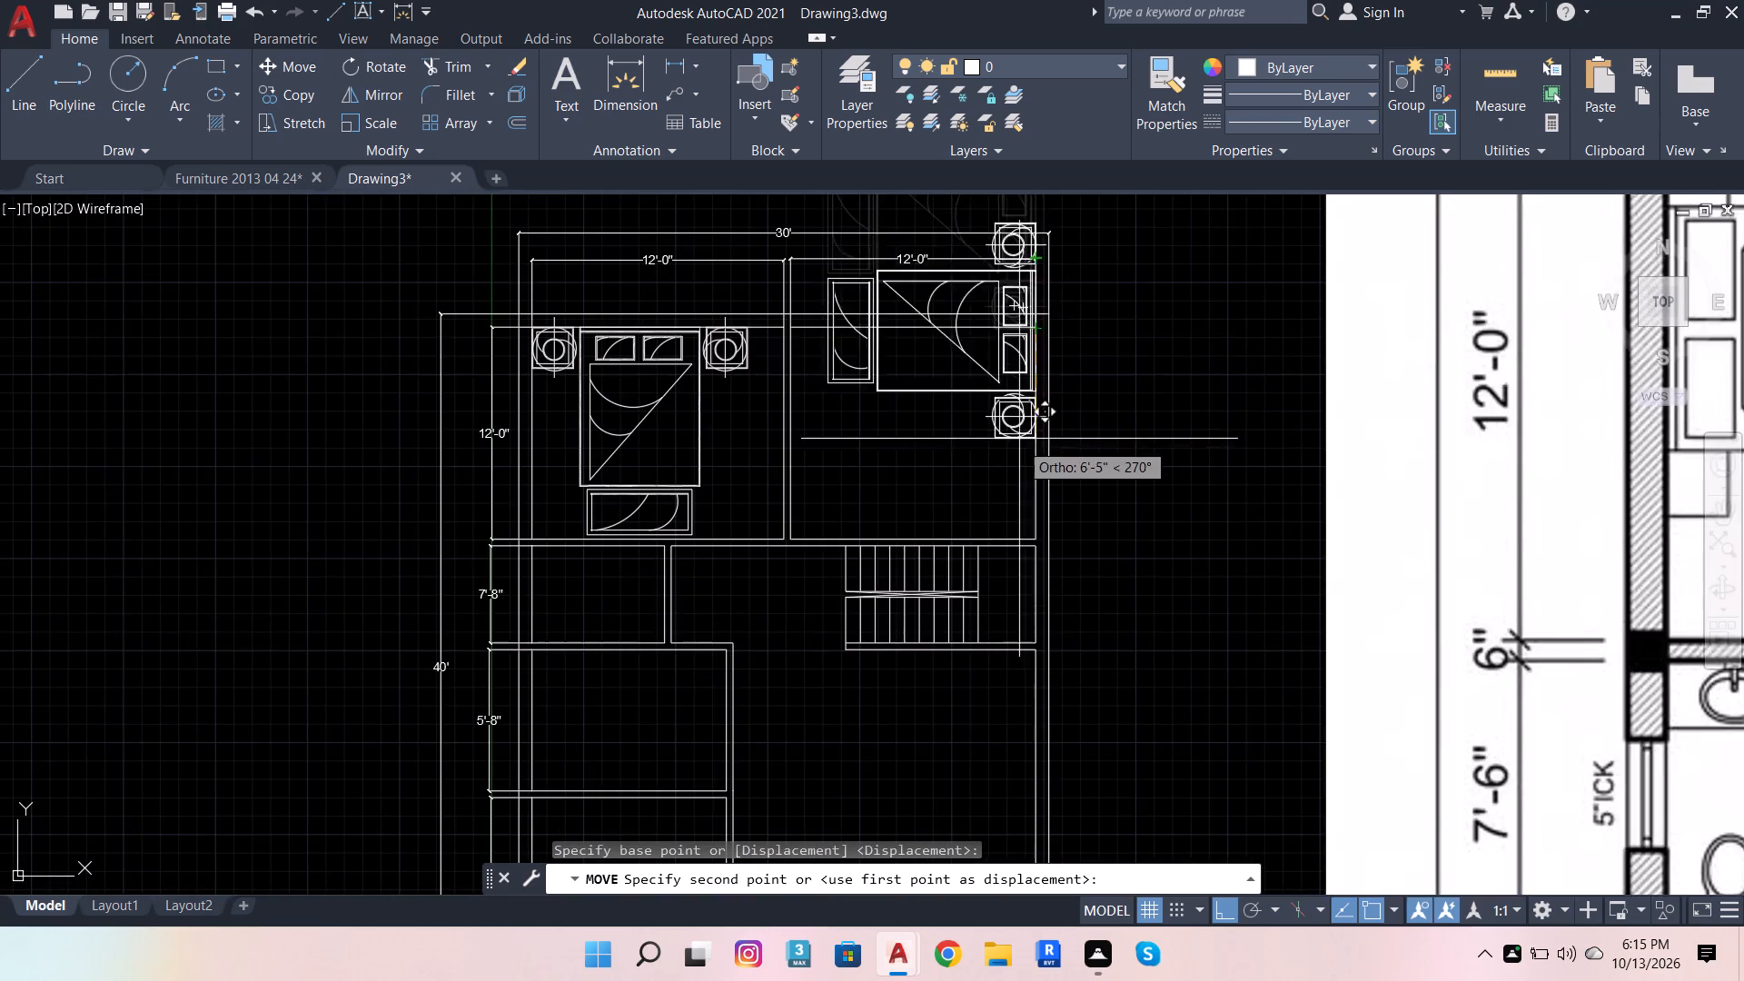
scroll(1018, 465, up, 2)
click(1072, 644)
scroll(1051, 529, down, 1)
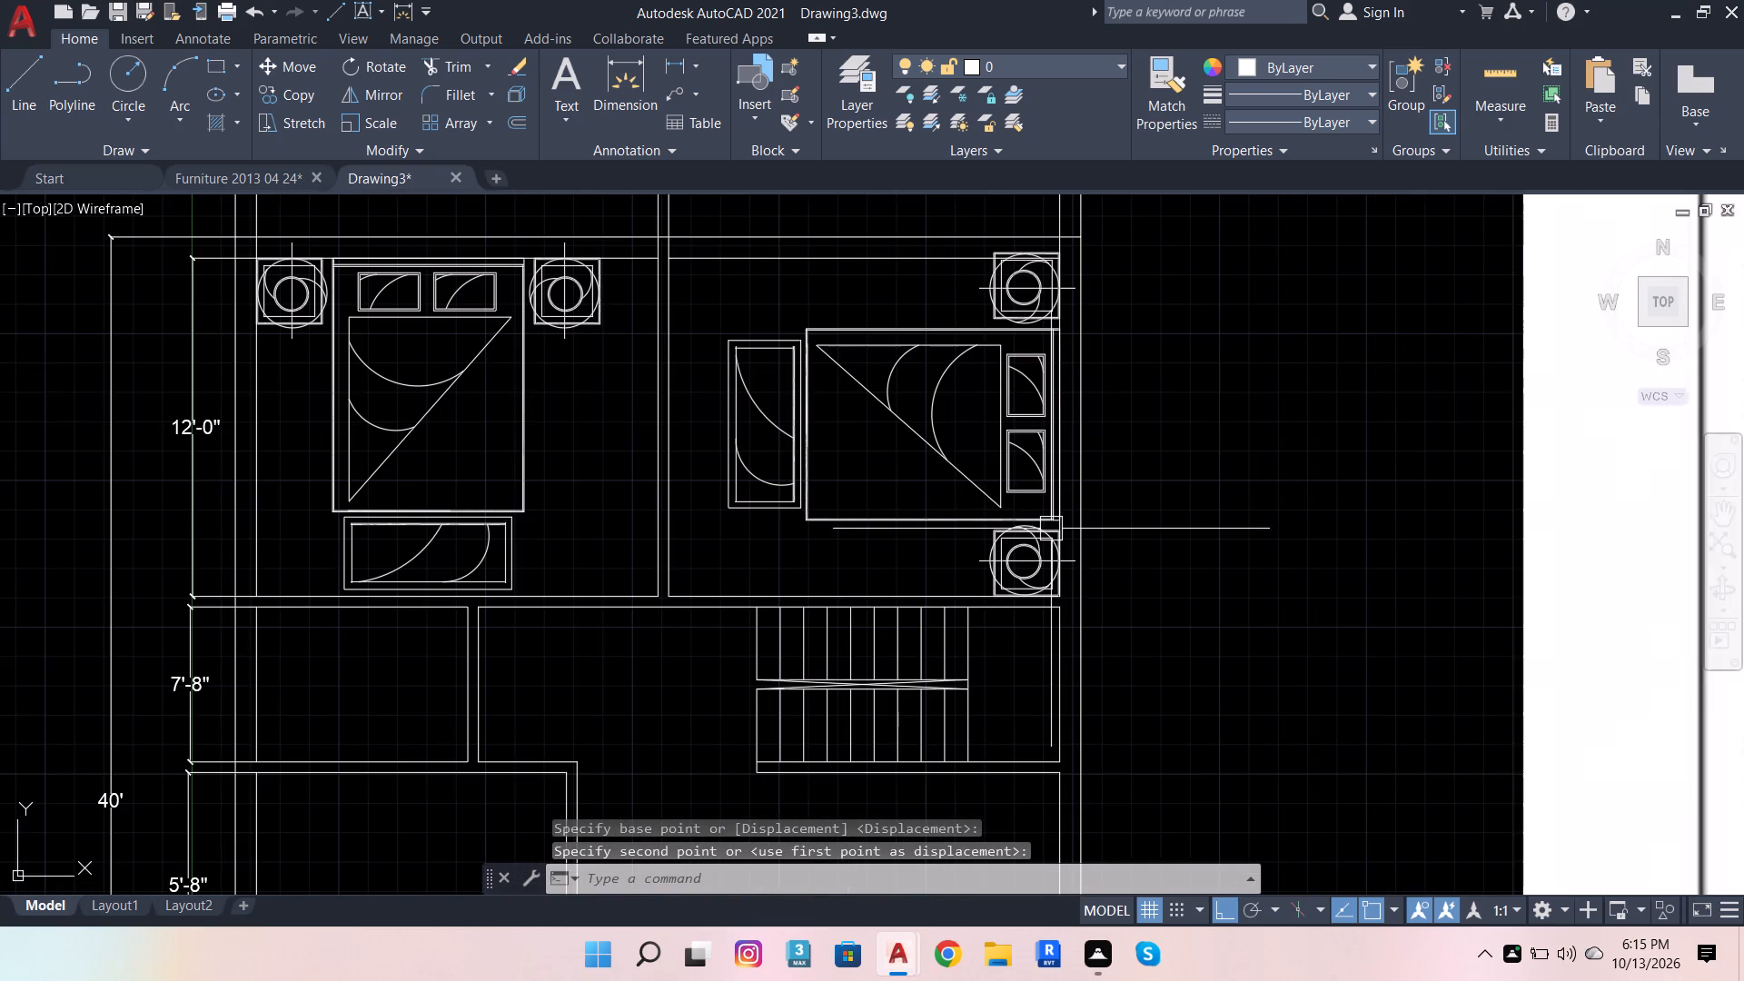
scroll(1107, 255, up, 2)
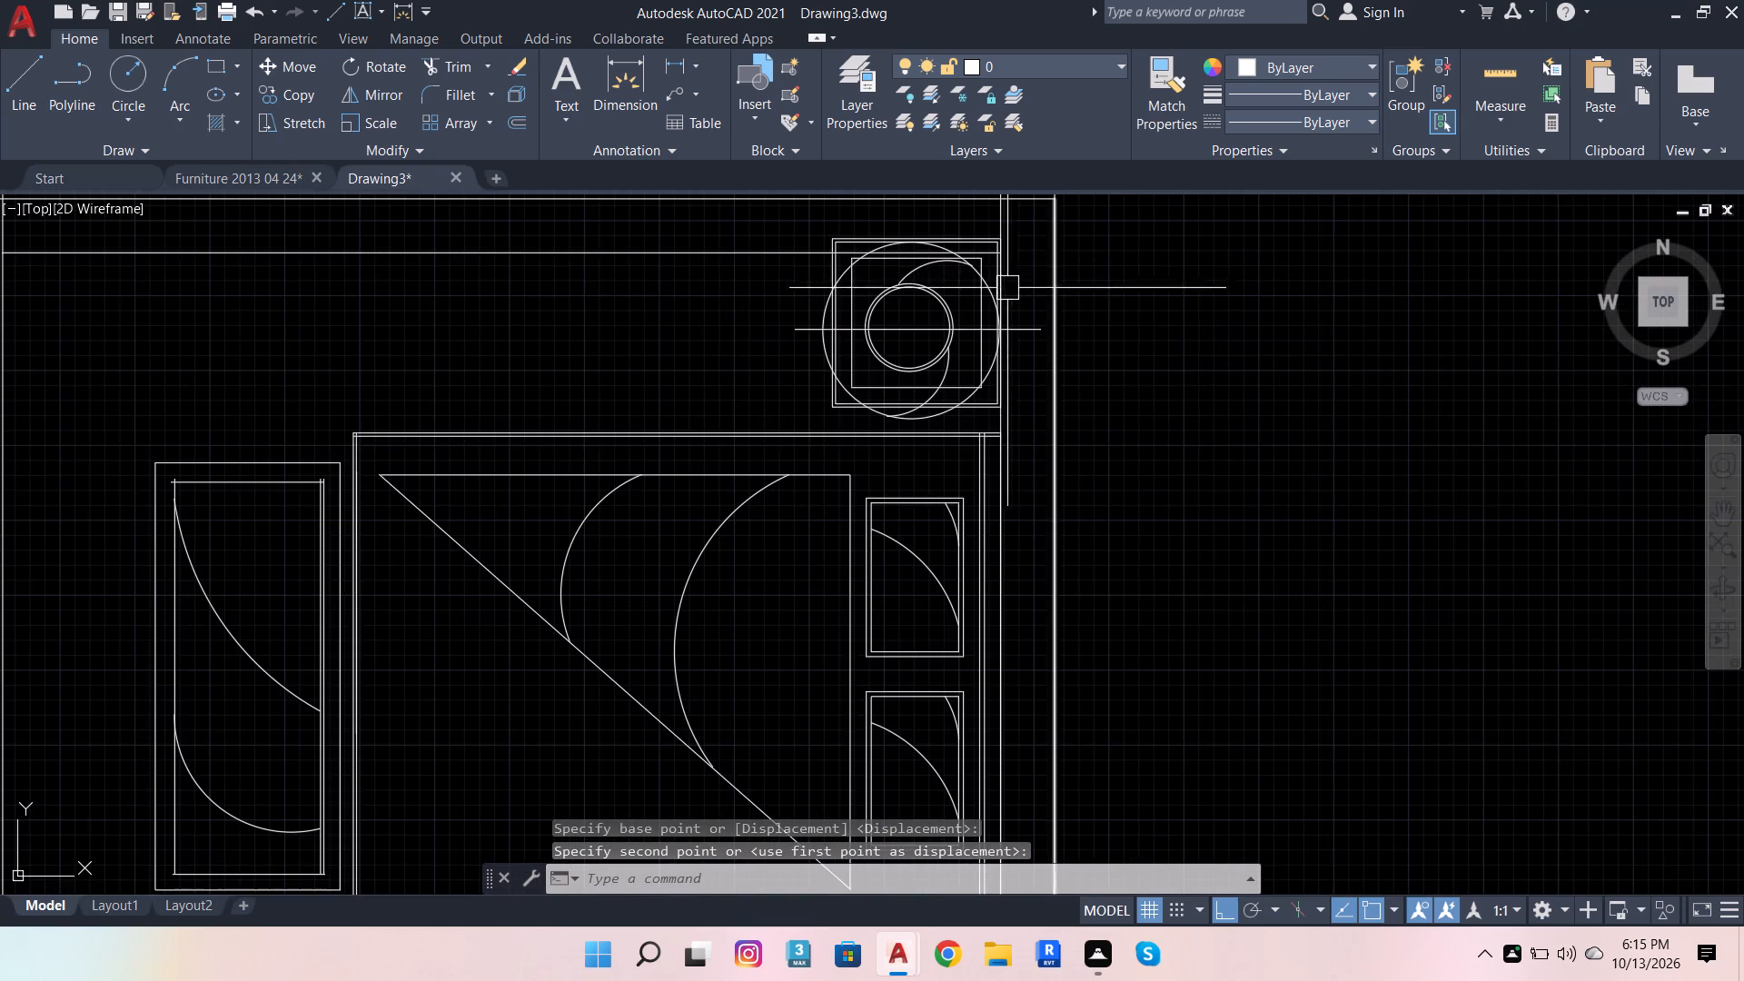
scroll(989, 293, down, 2)
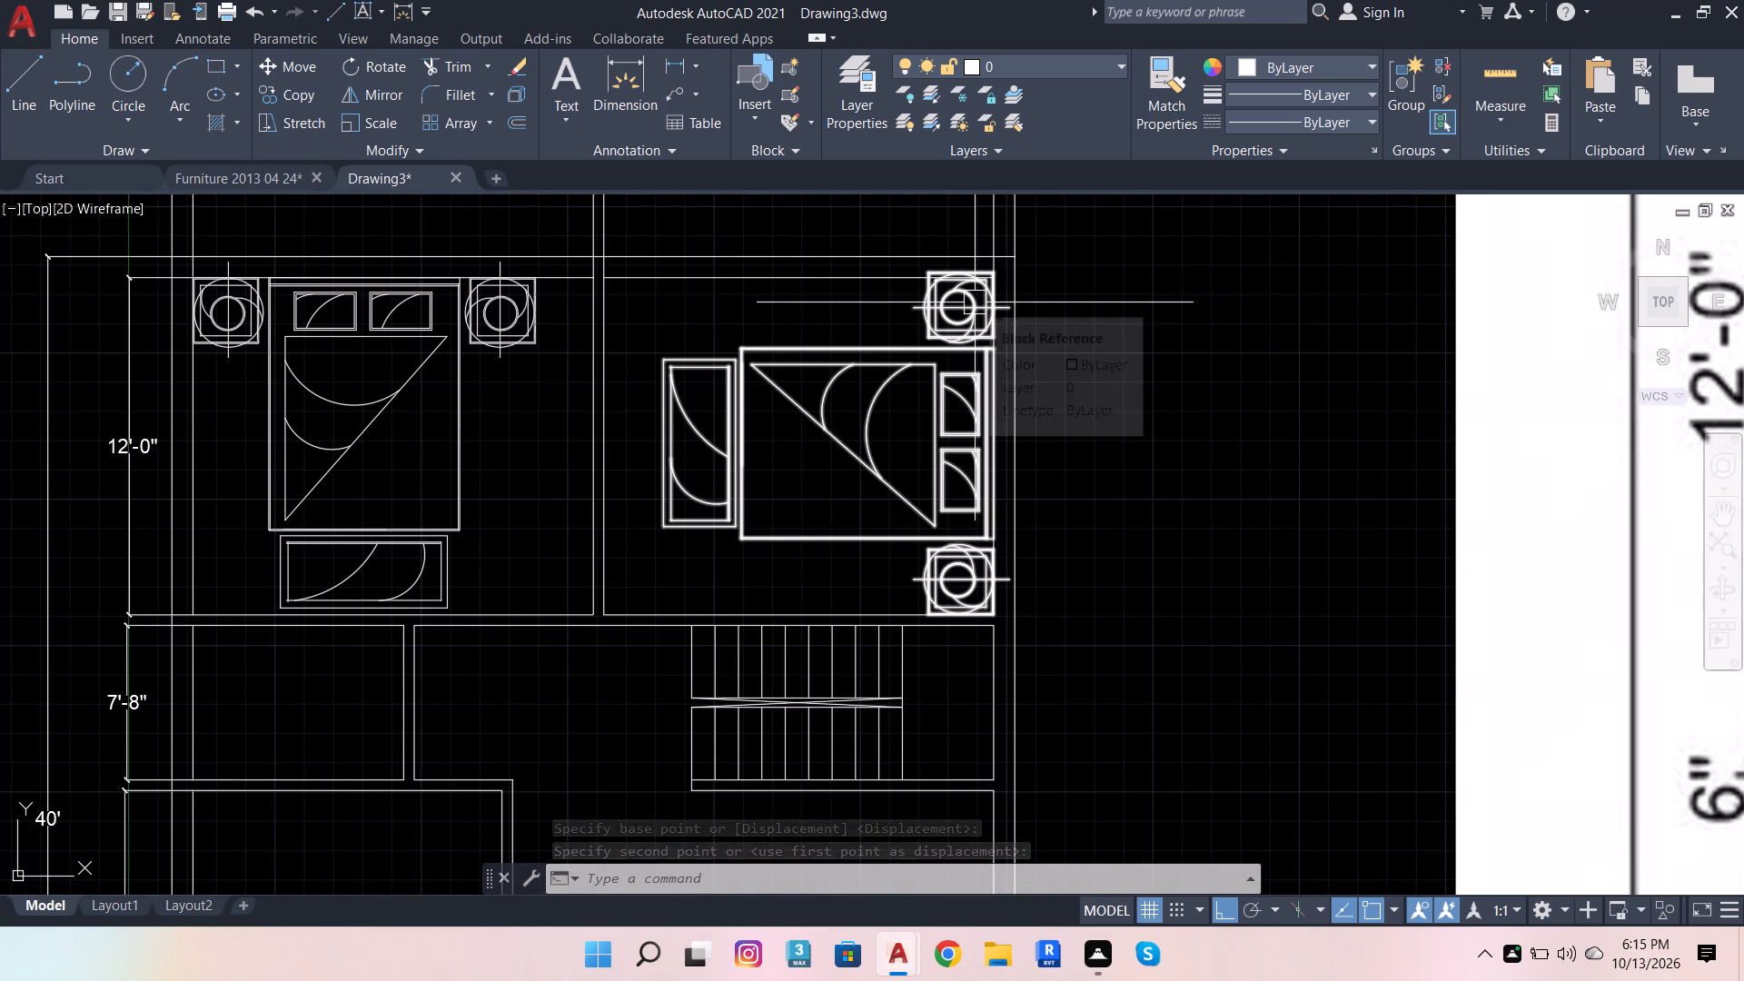
Look through the dining table sets in the furniture drawing and compare them with the dining area of the reference plan.
scroll(788, 281, down, 4)
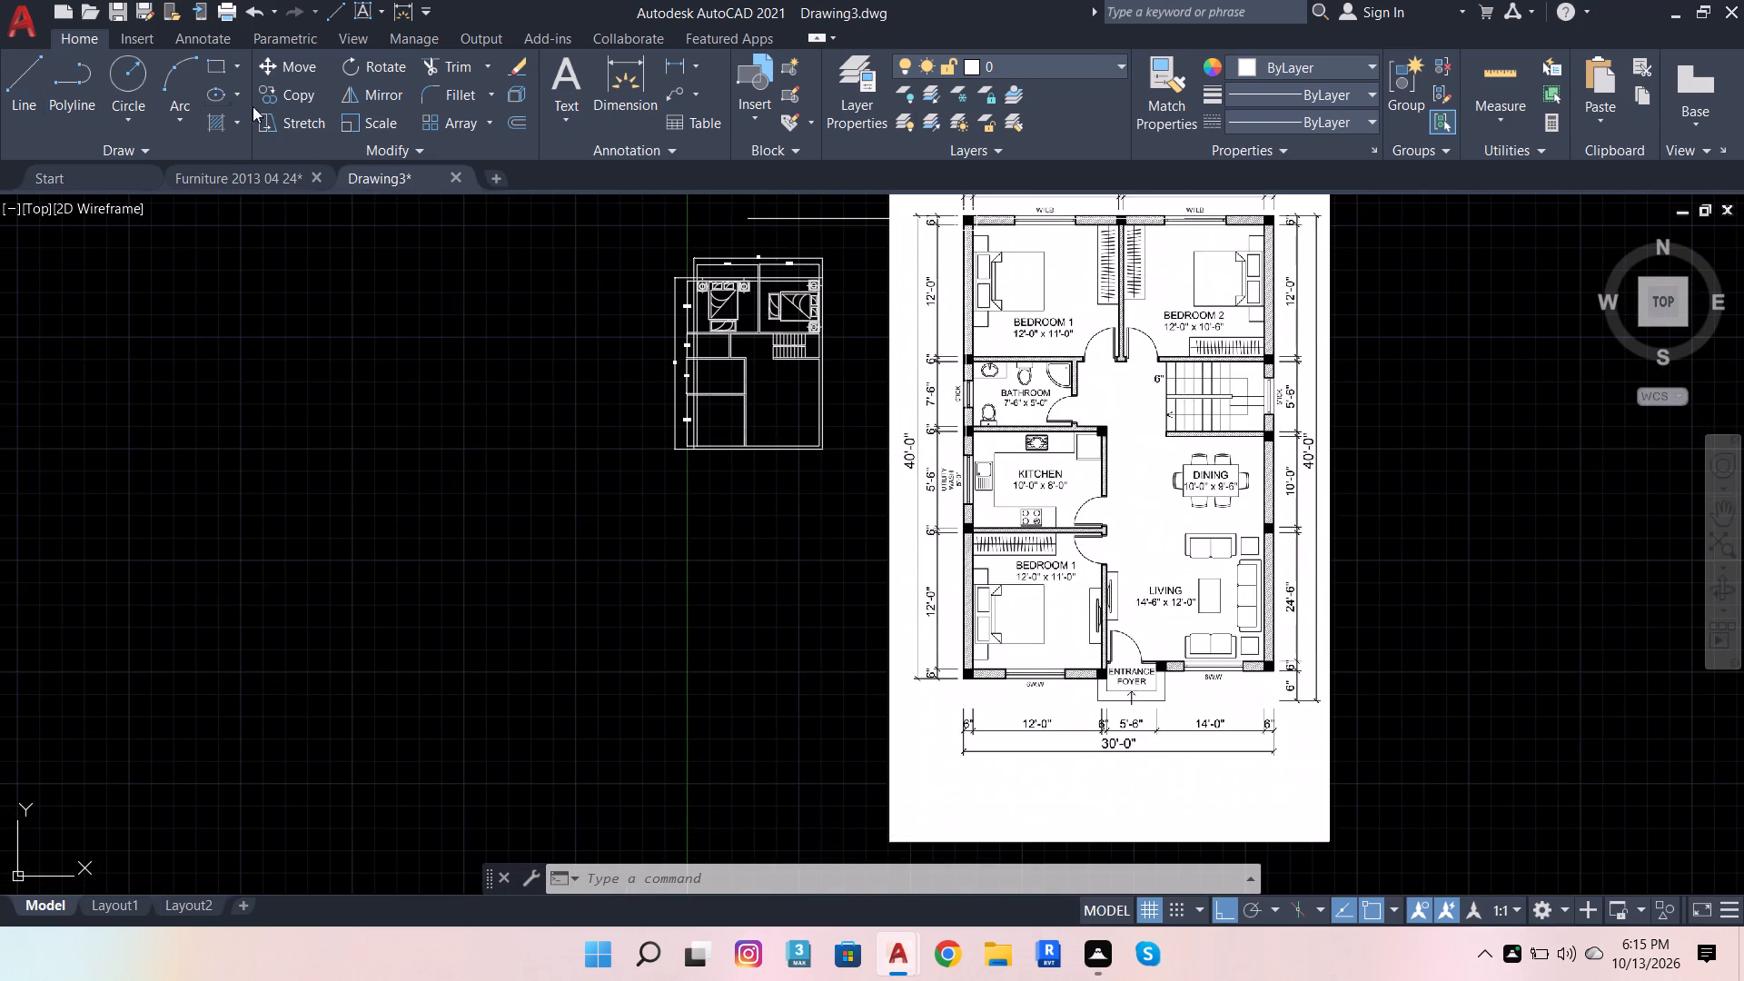
click(260, 183)
scroll(508, 365, down, 6)
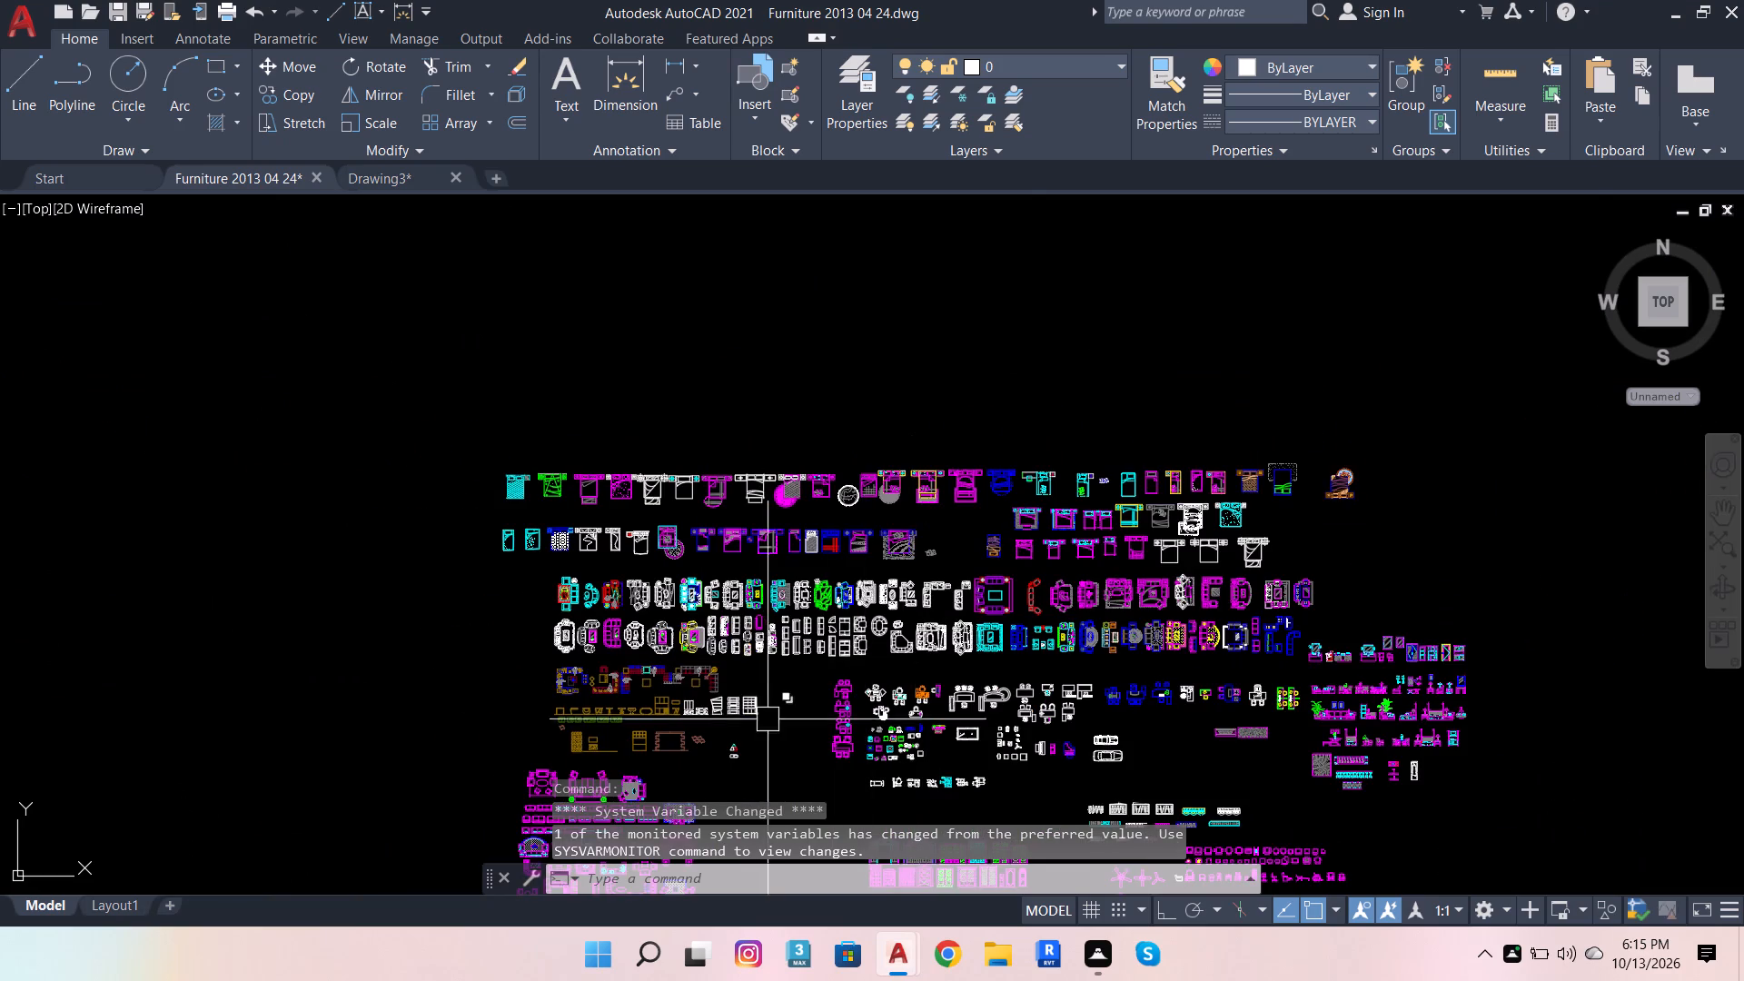
scroll(751, 745, up, 2)
scroll(860, 592, down, 3)
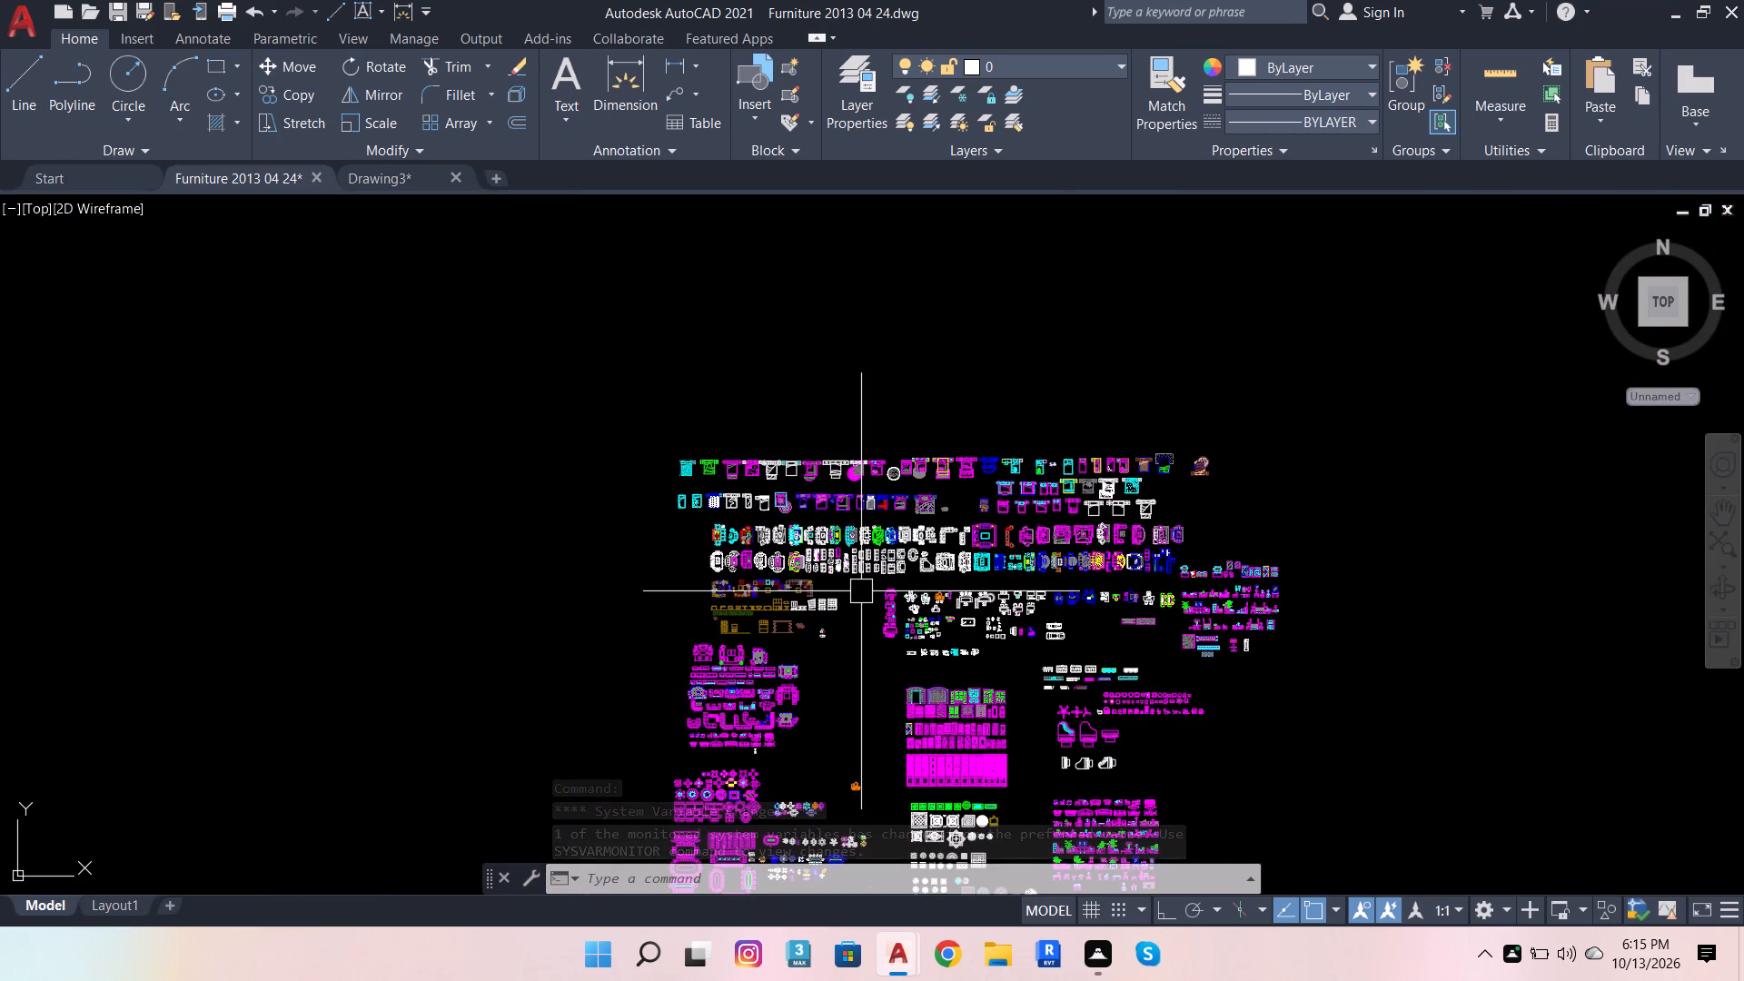
scroll(862, 579, down, 1)
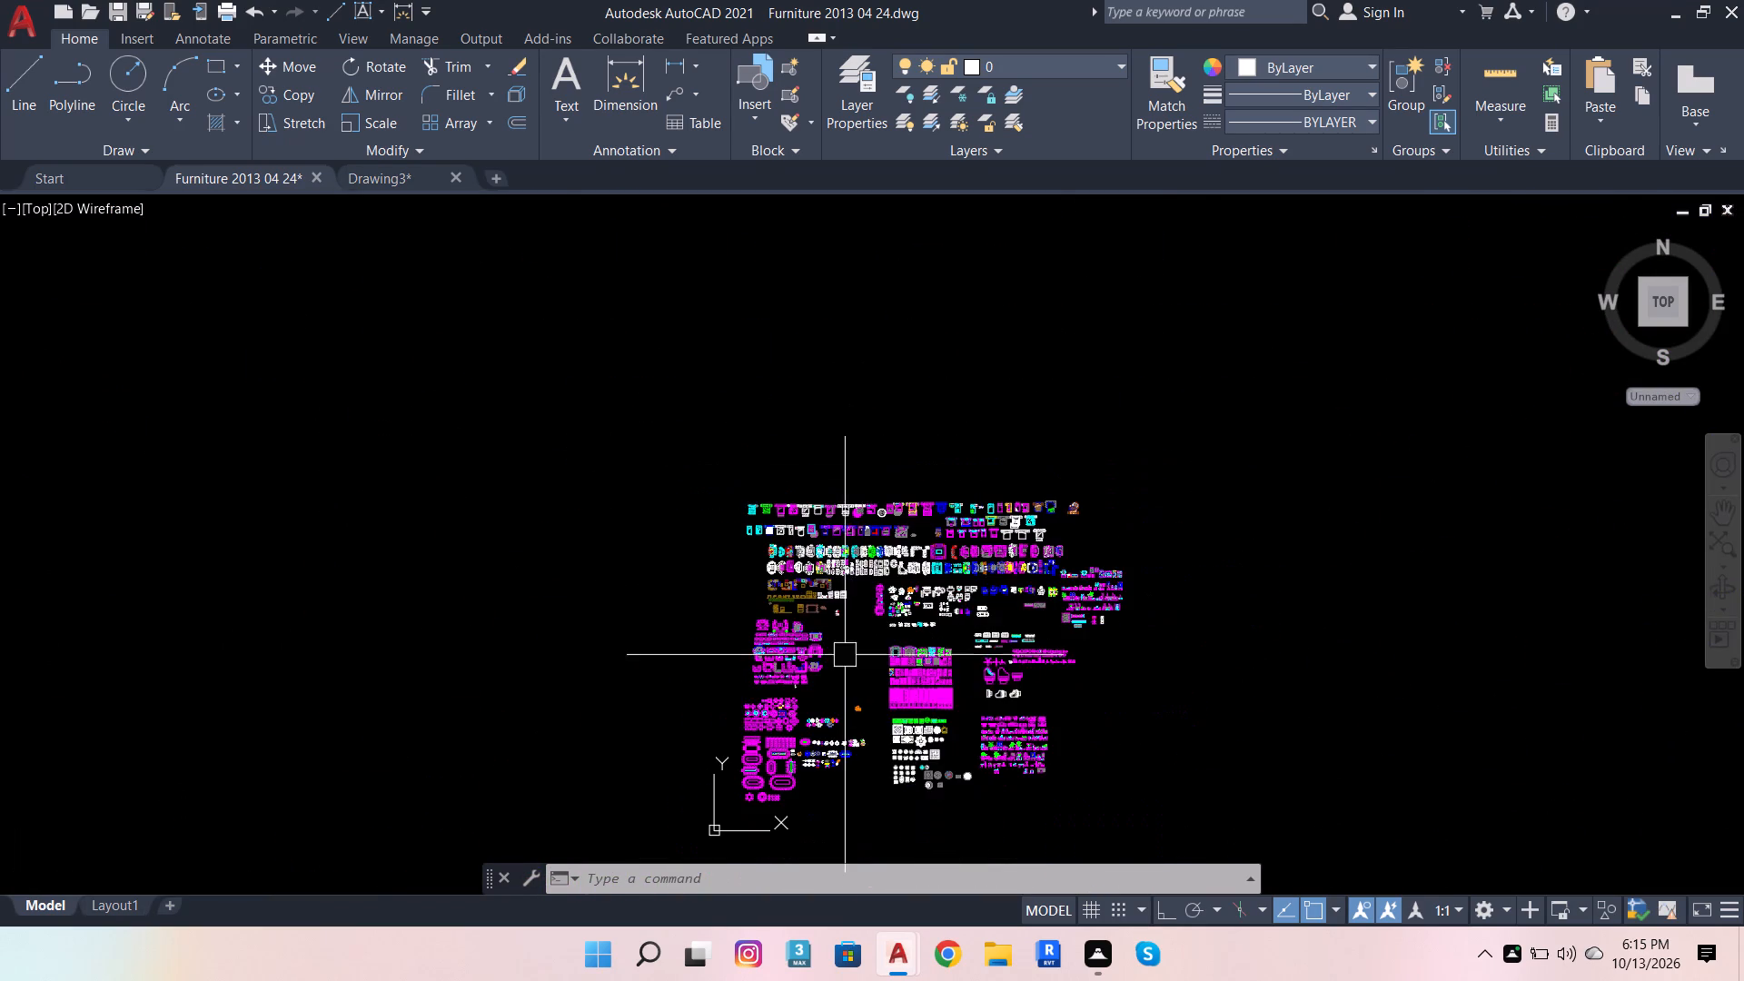
scroll(839, 717, up, 8)
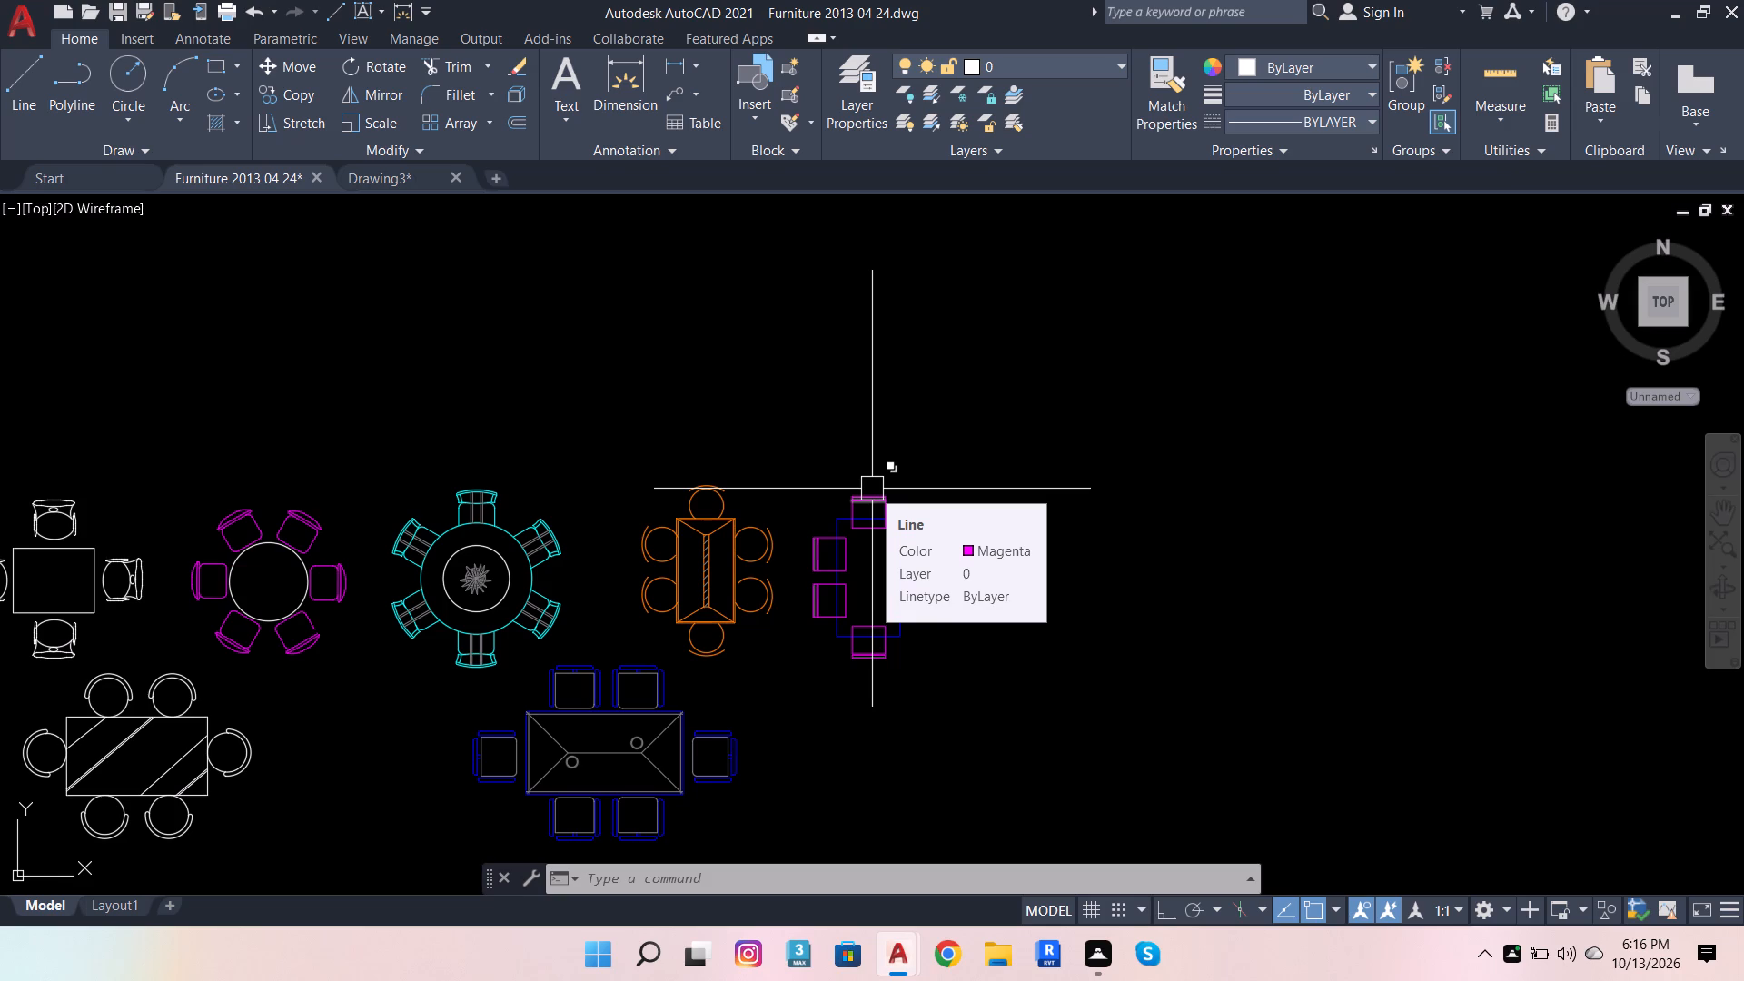
scroll(1011, 533, down, 3)
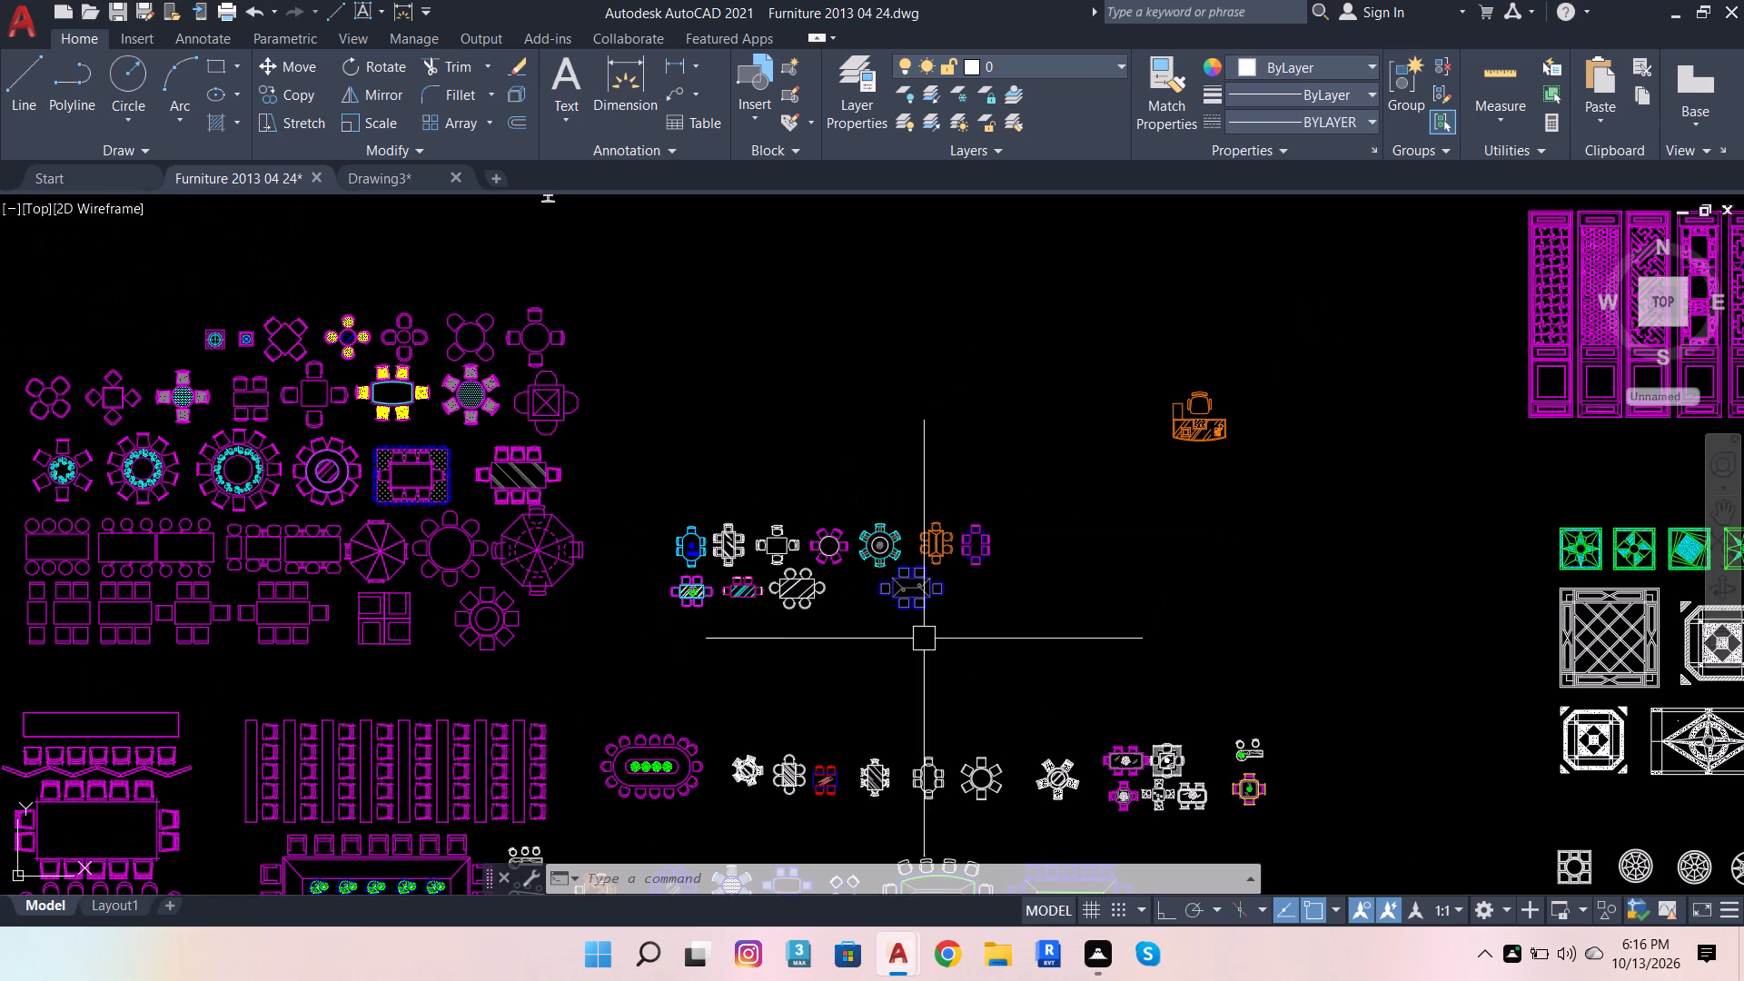
scroll(907, 848, up, 3)
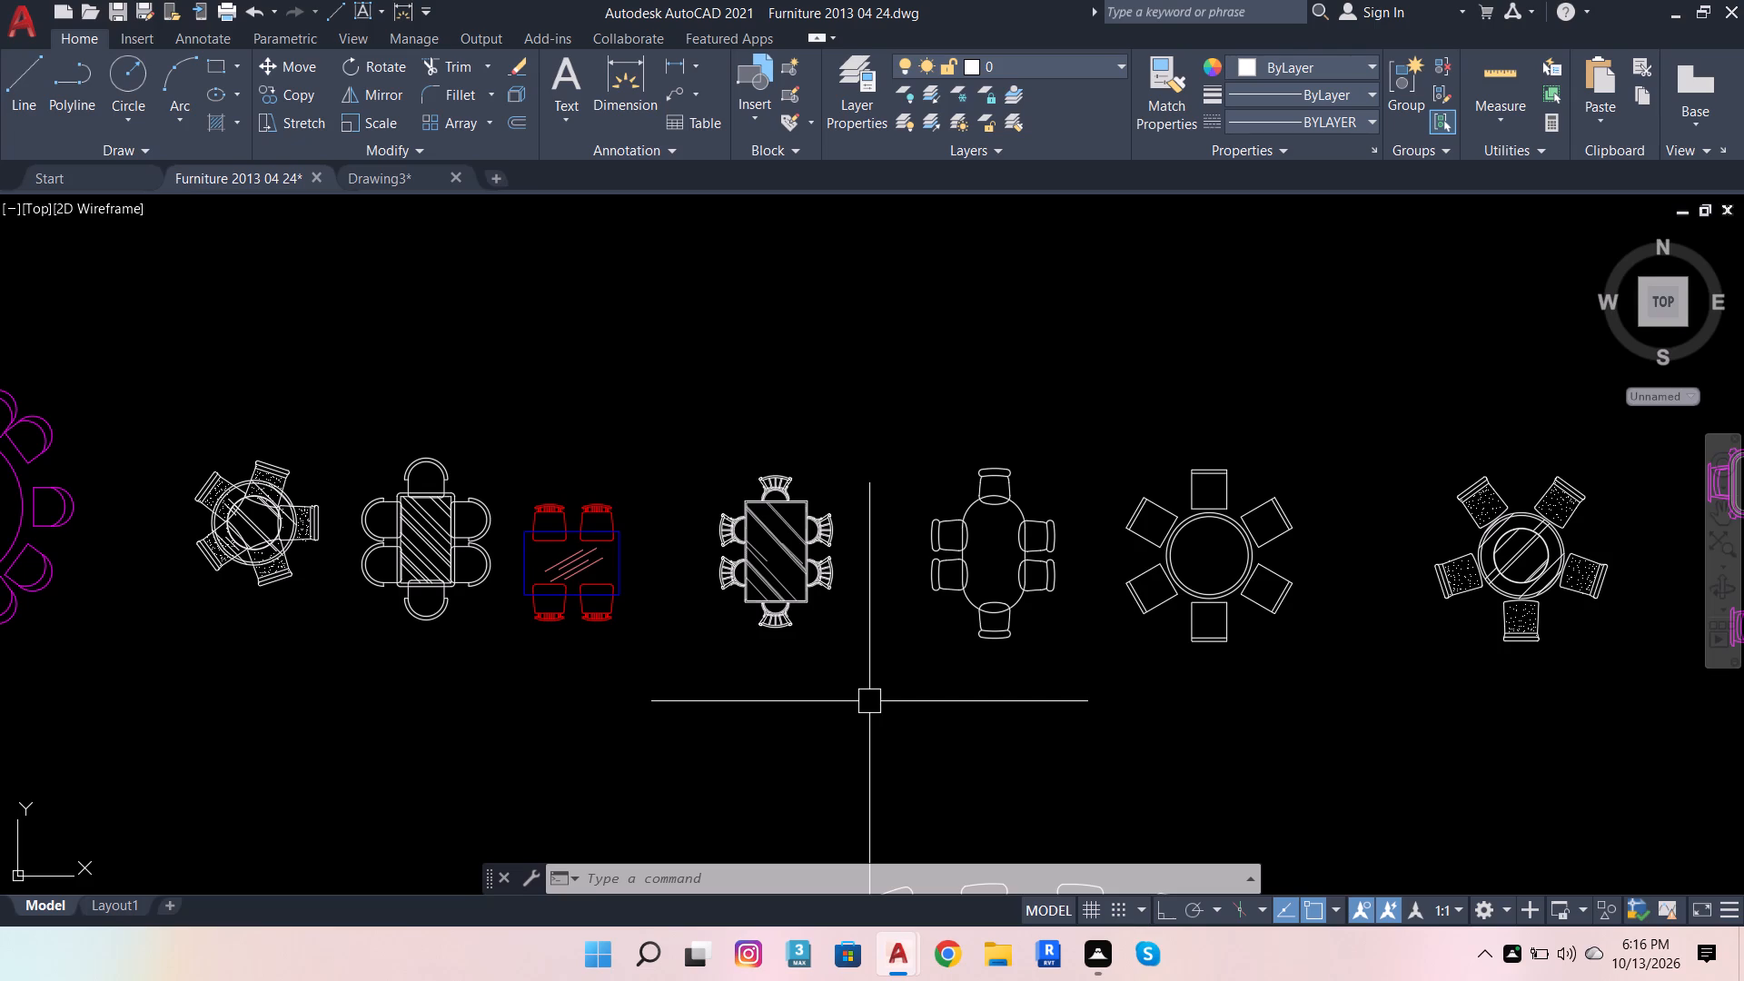
scroll(681, 560, down, 2)
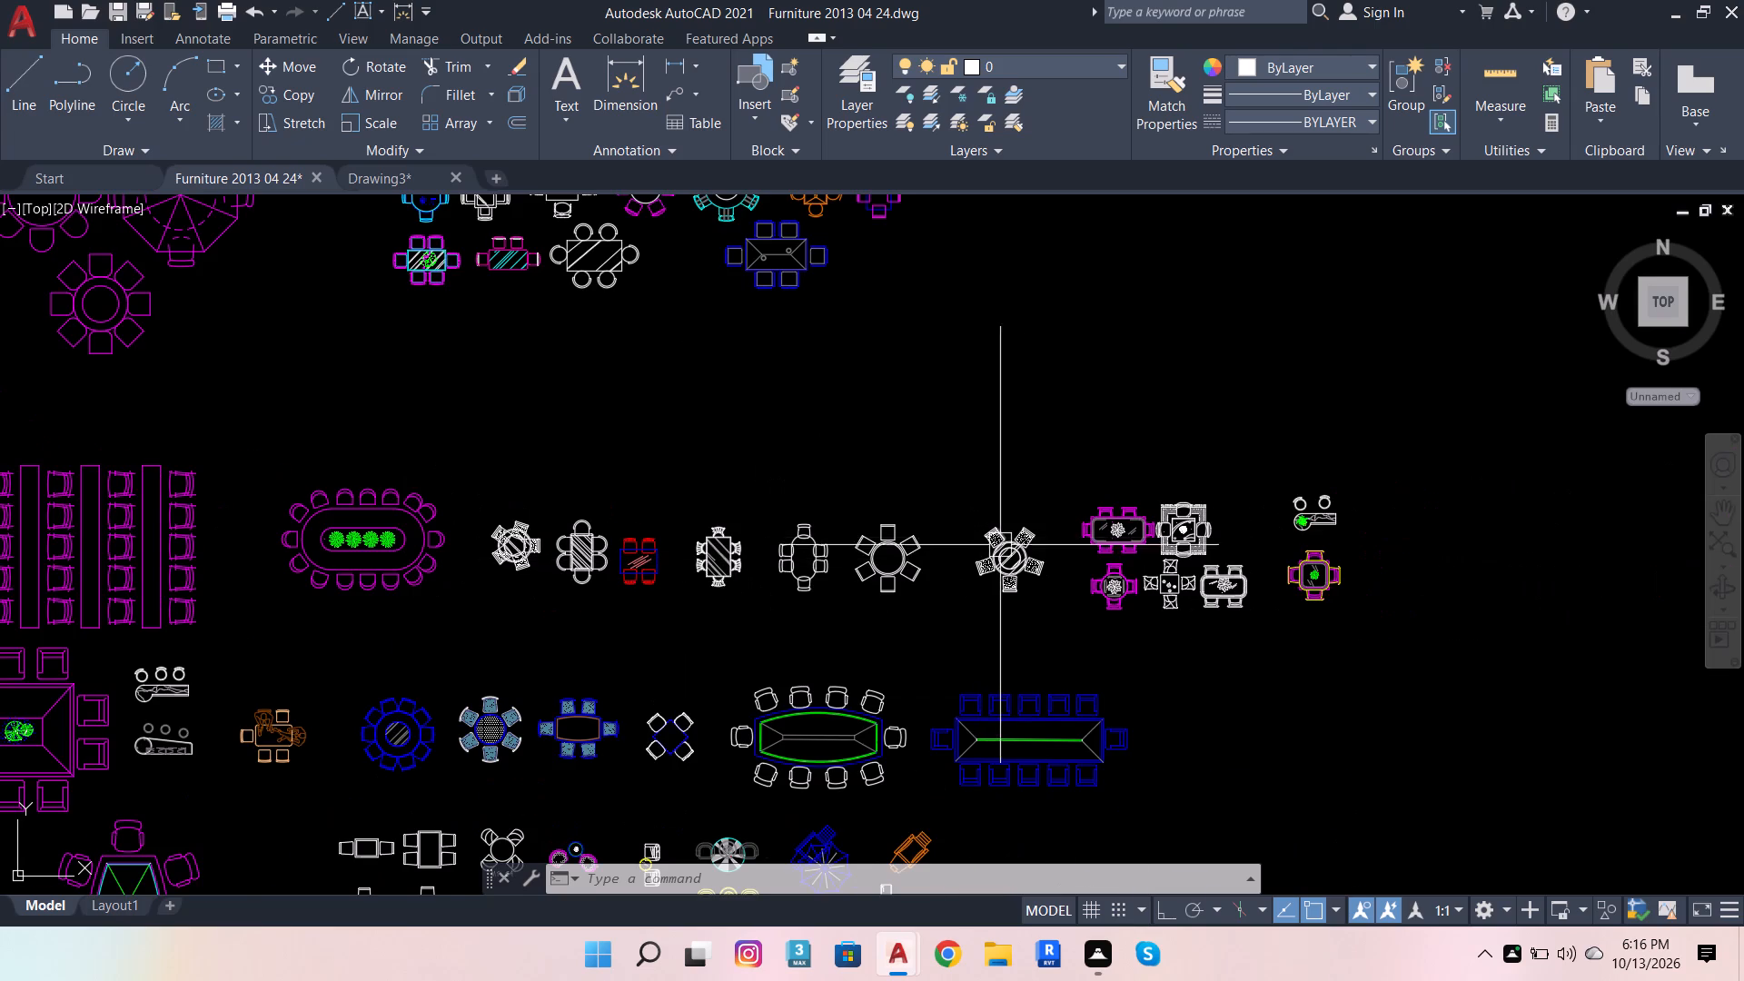
scroll(1147, 536, up, 1)
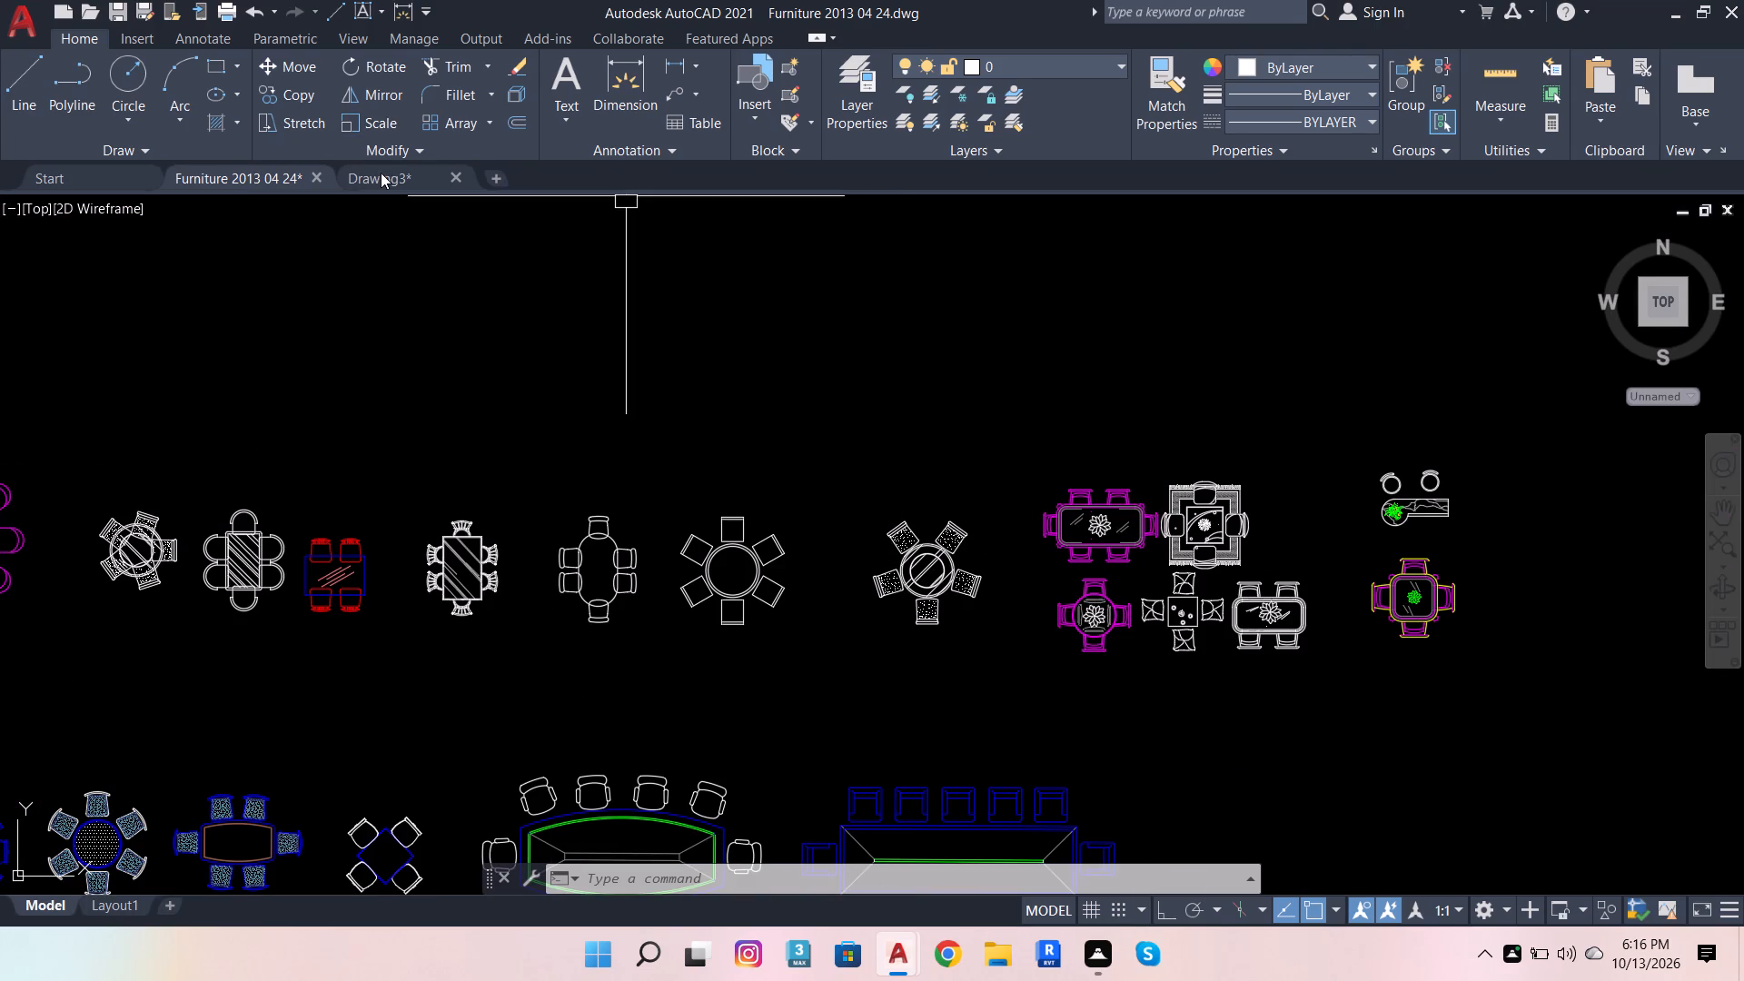
click(381, 173)
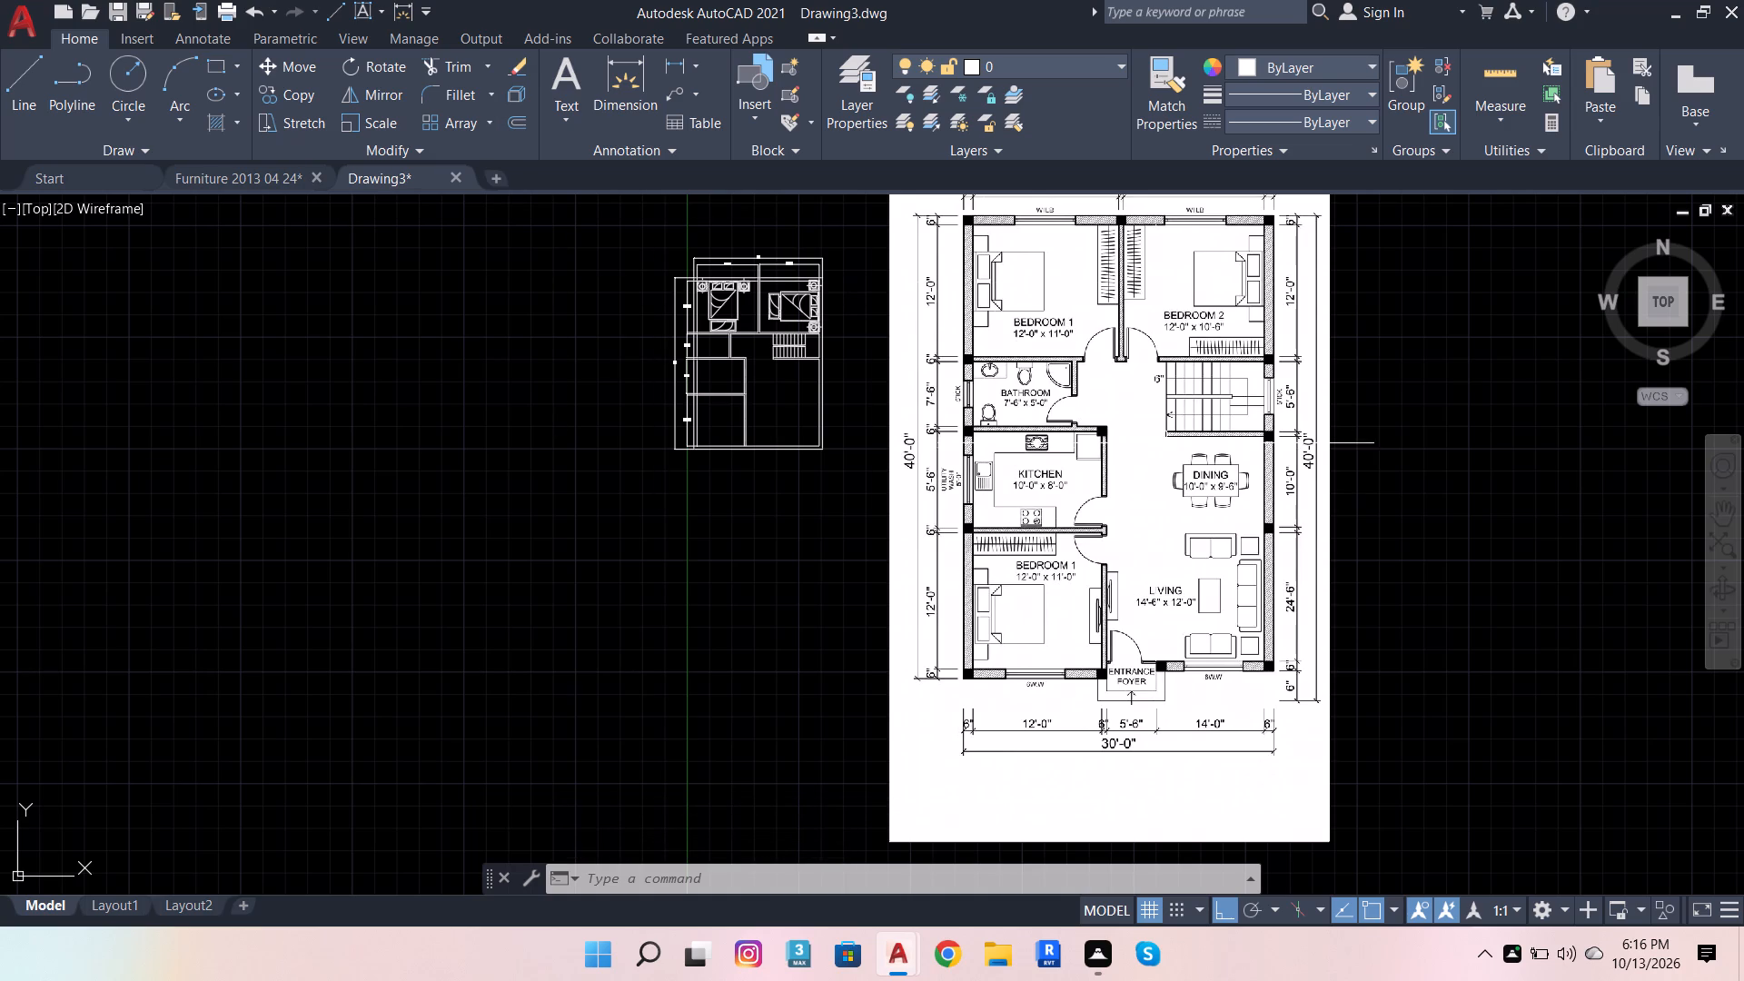
click(421, 172)
click(280, 171)
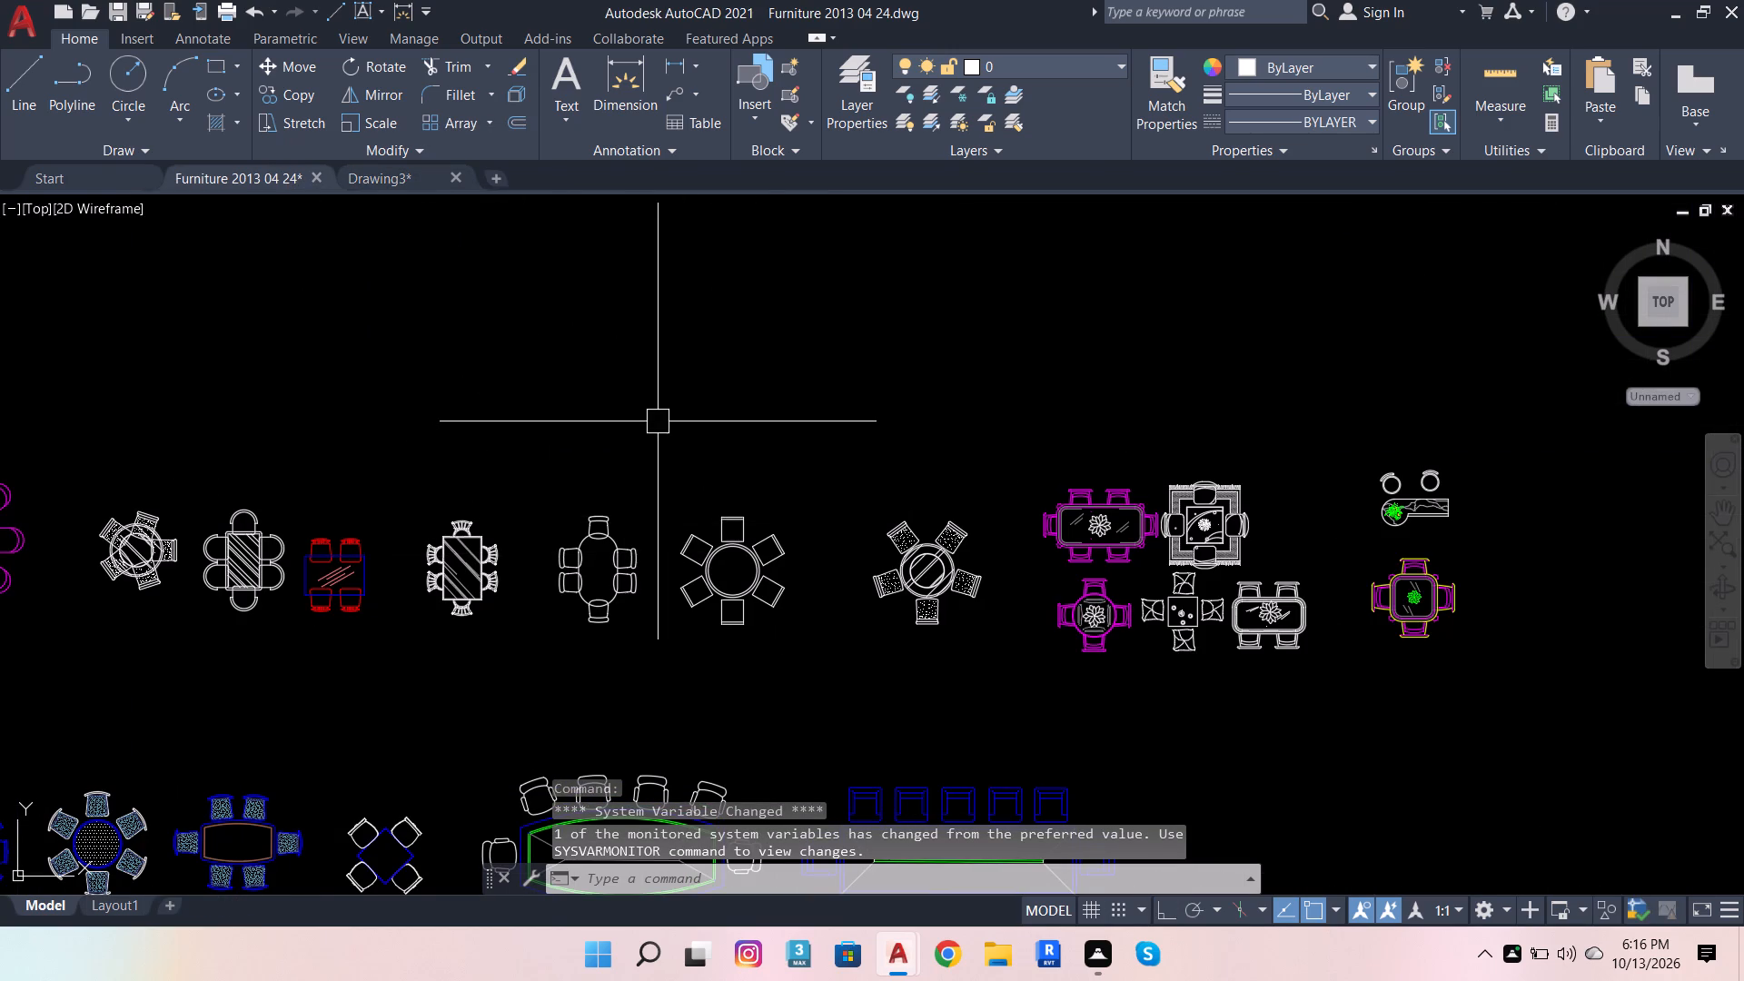
Copy the hatched rectangular six-chair dining table from the furniture drawing into the floor plan's dining area below the stairs.
scroll(658, 421, down, 1)
scroll(537, 530, up, 2)
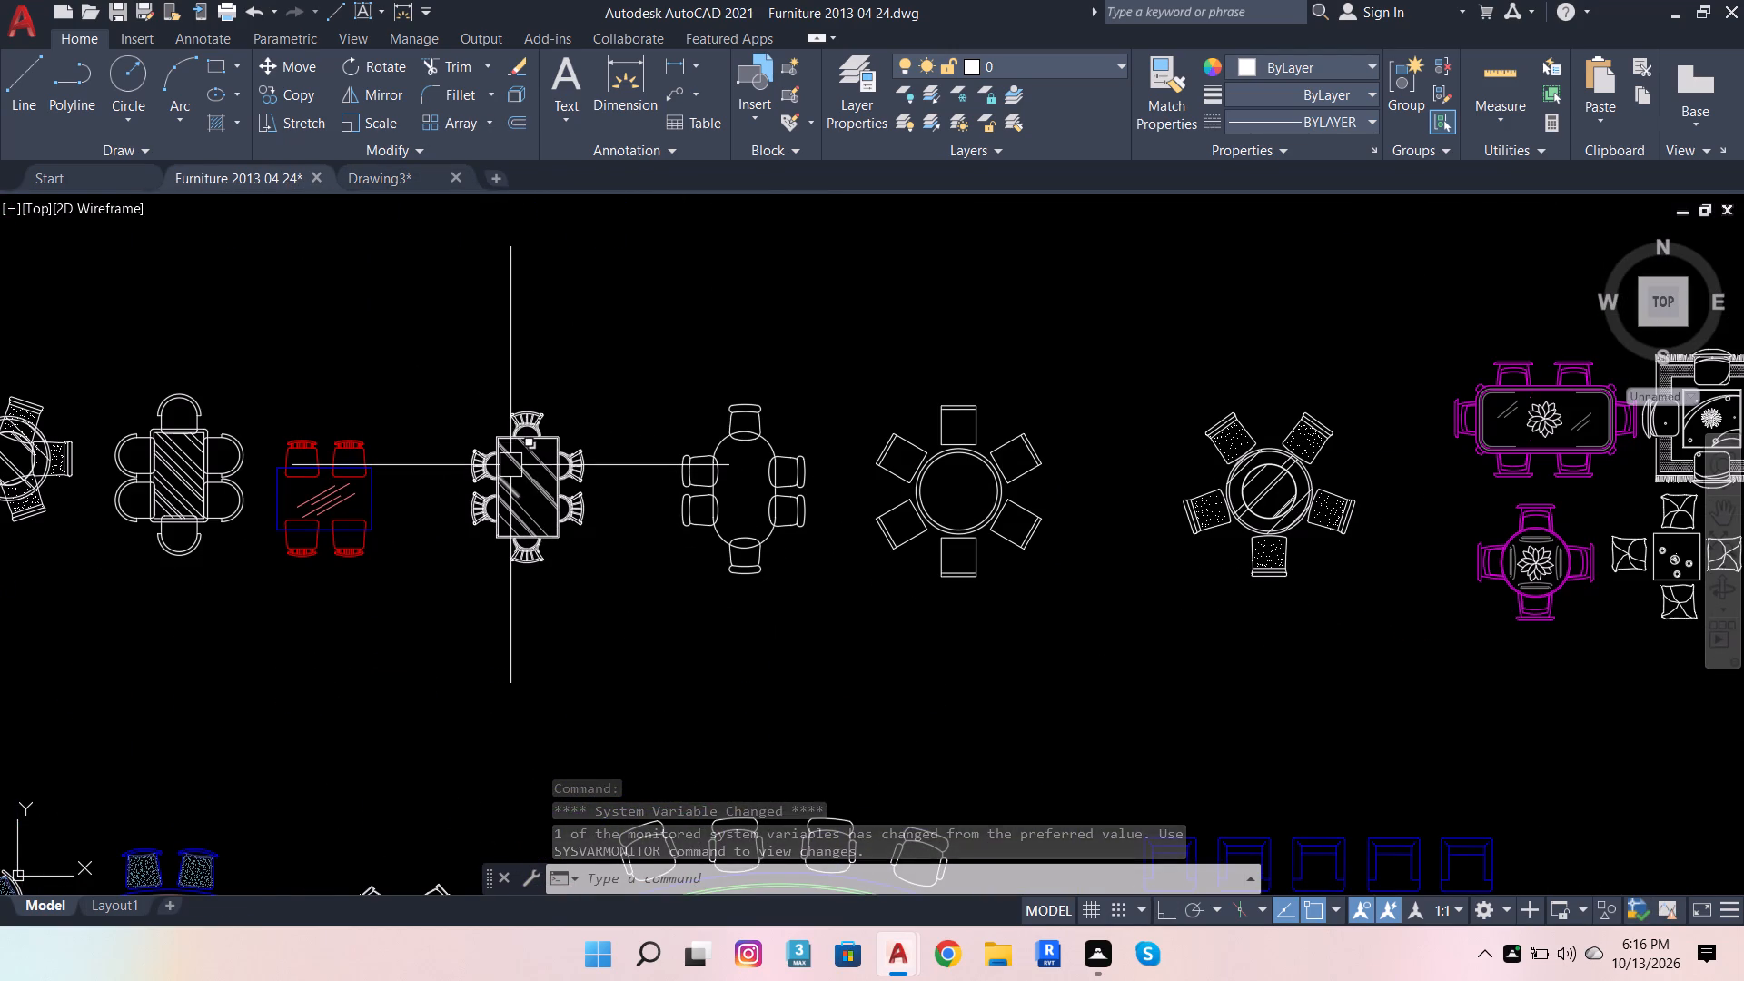
click(429, 373)
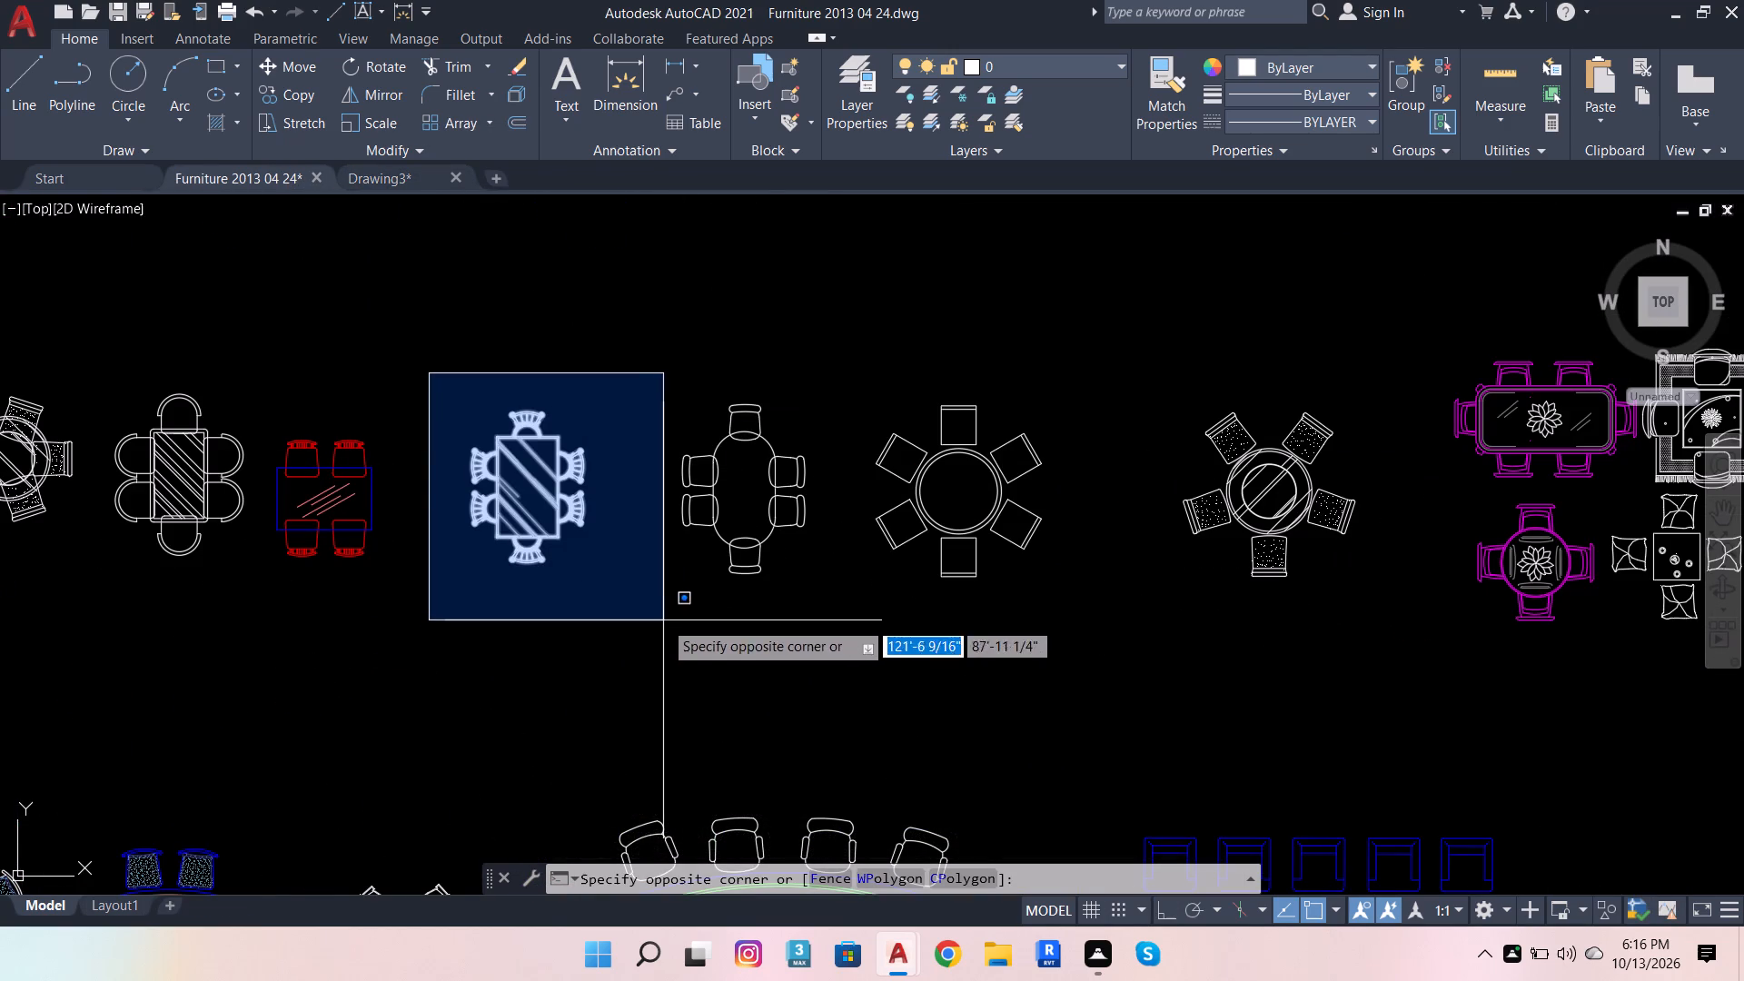
click(604, 632)
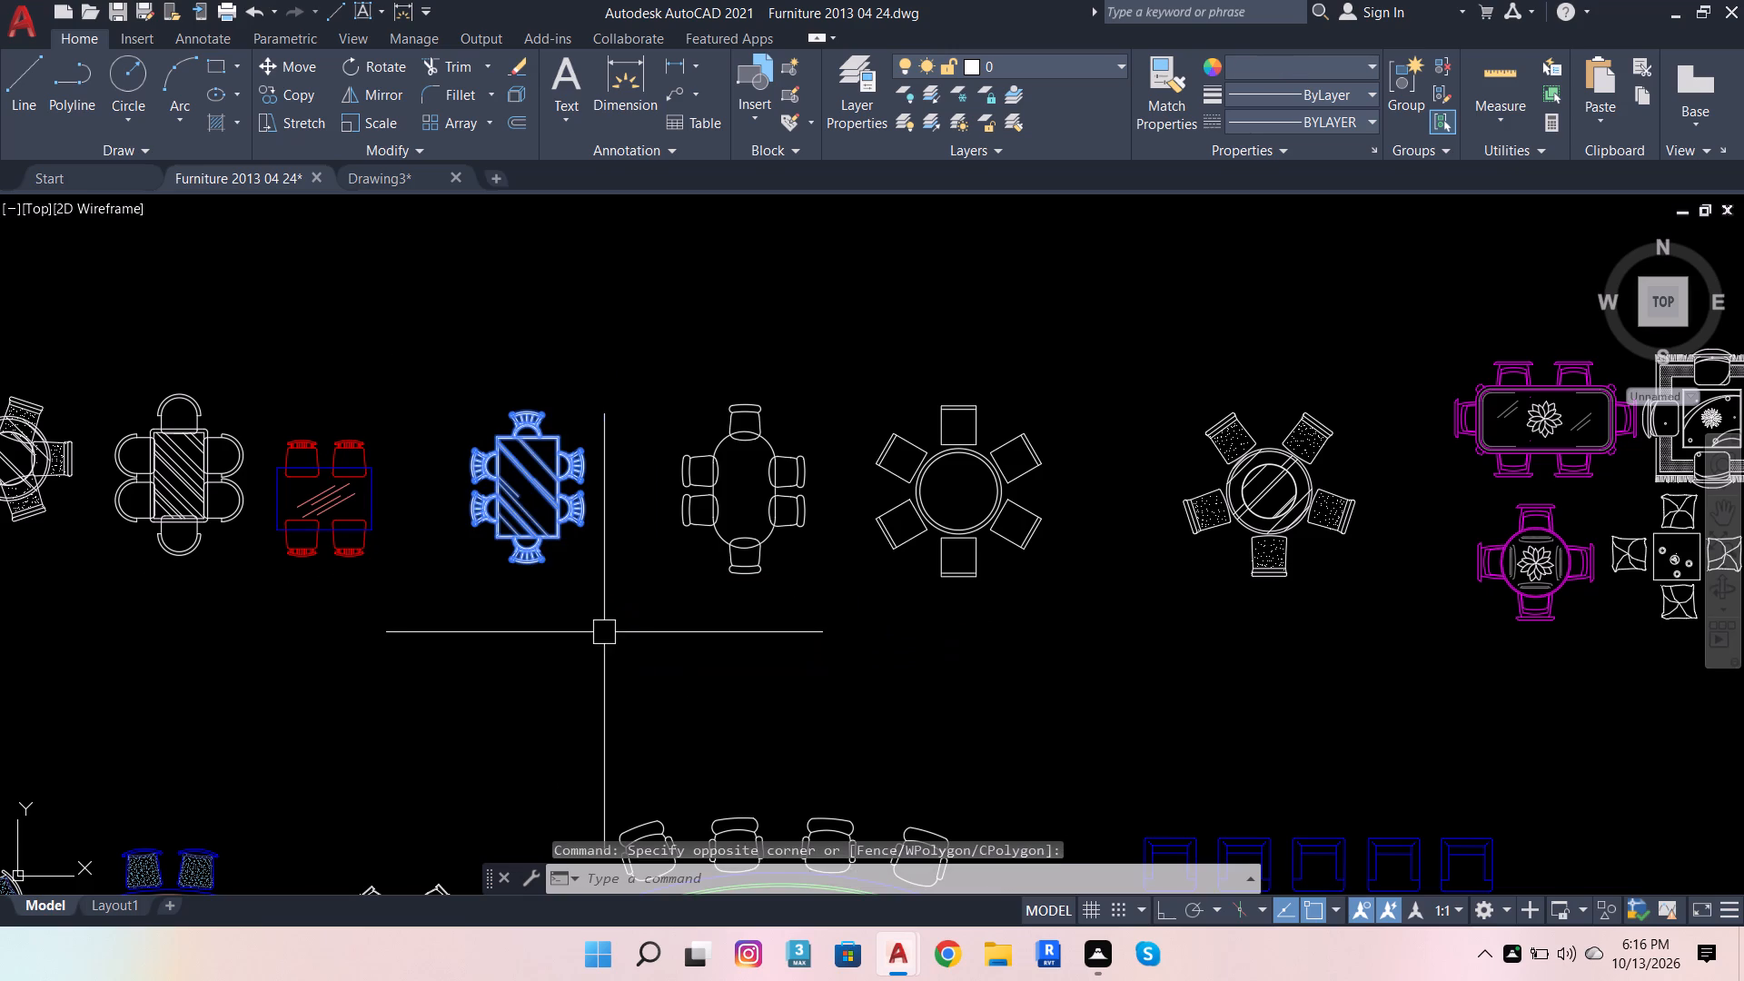
key(ctrl+c)
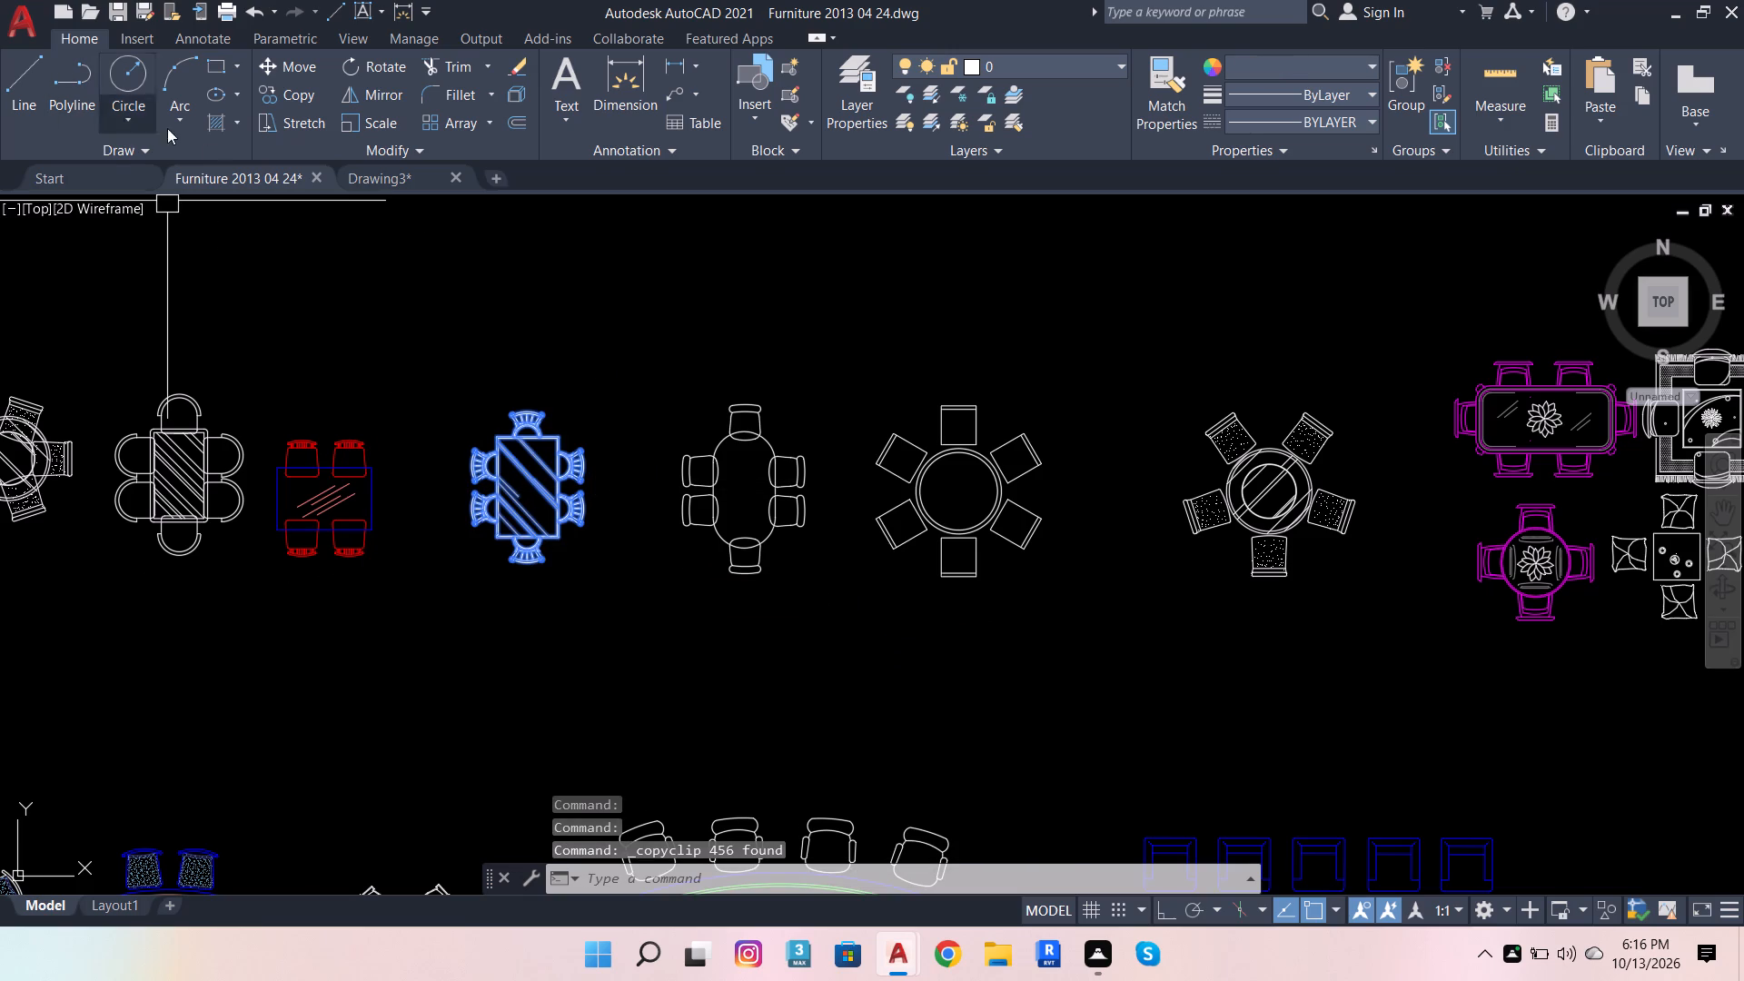
click(271, 174)
click(392, 177)
scroll(590, 357, down, 1)
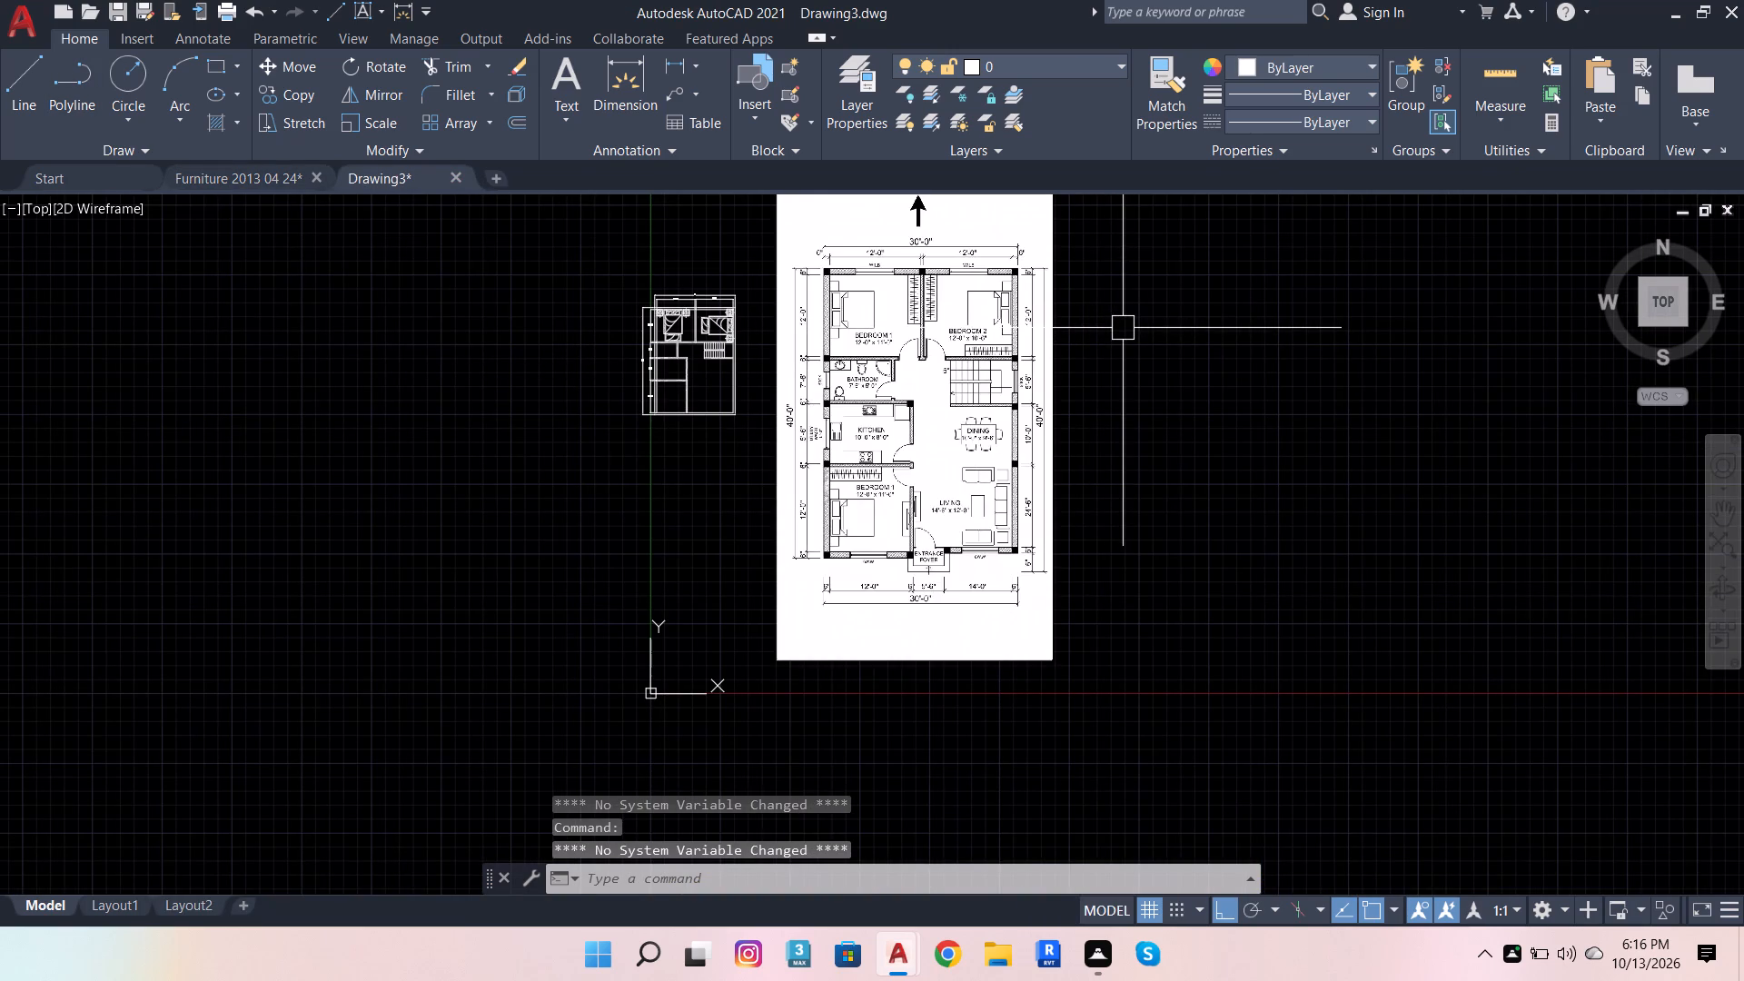
key(ctrl+v)
scroll(659, 355, up, 2)
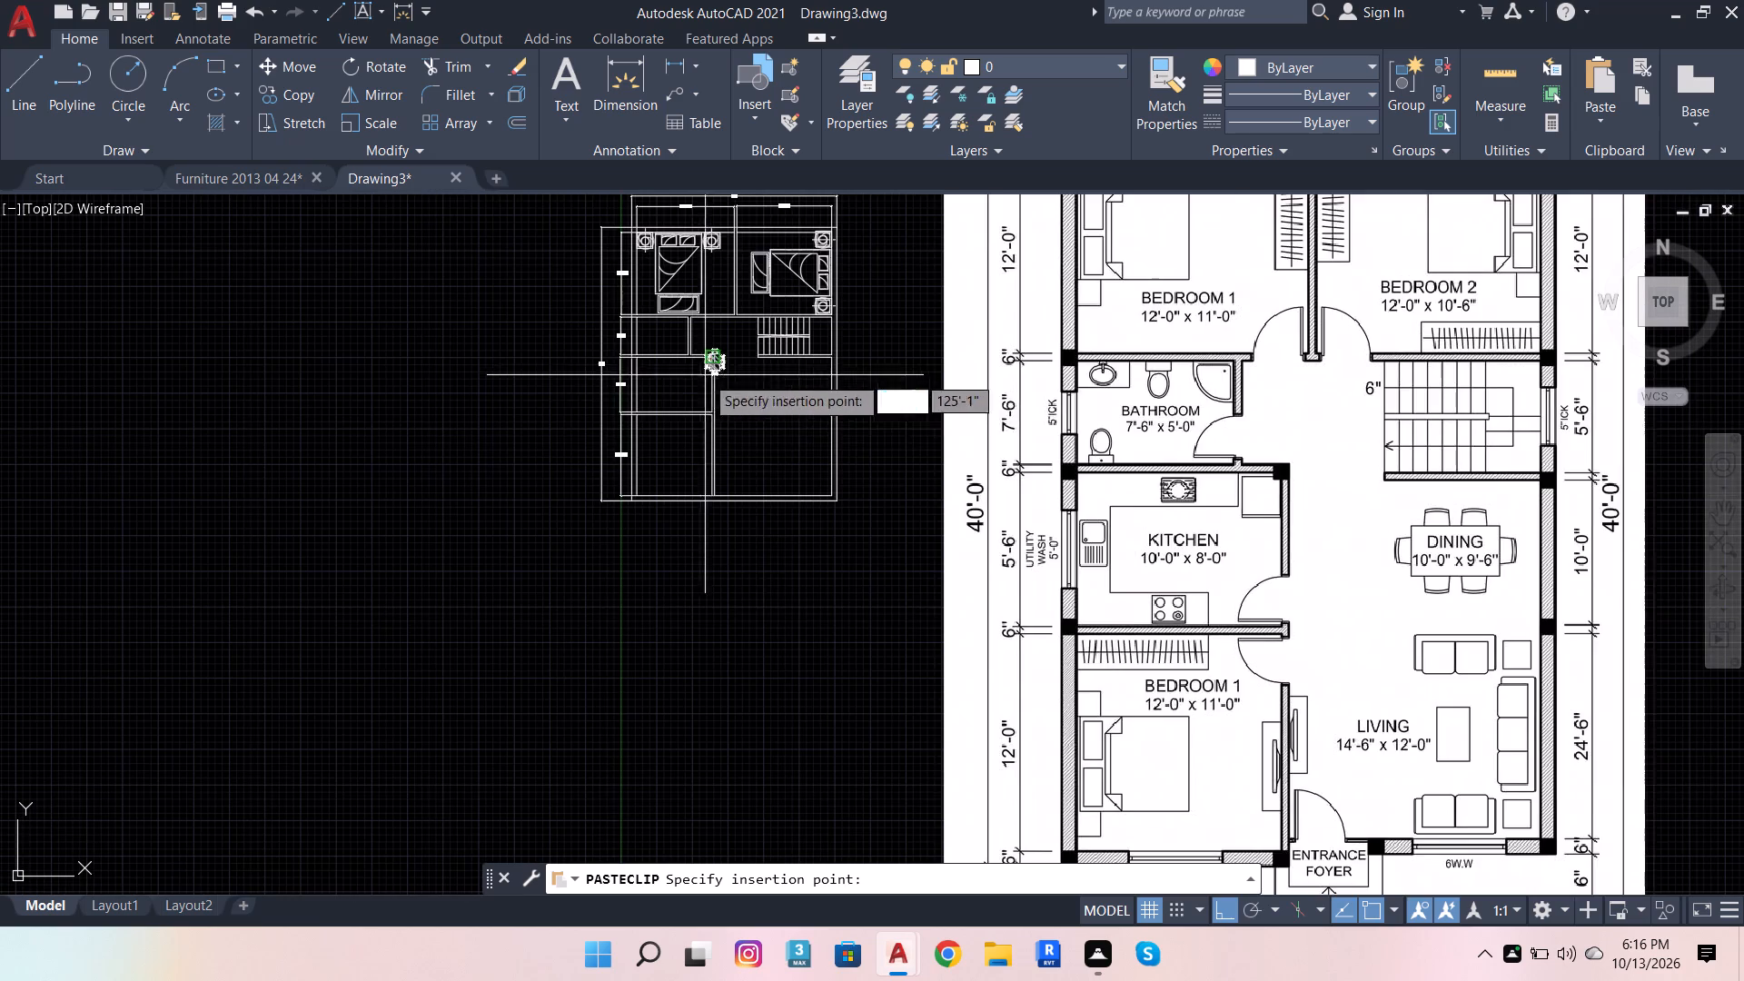
scroll(777, 415, up, 1)
click(763, 401)
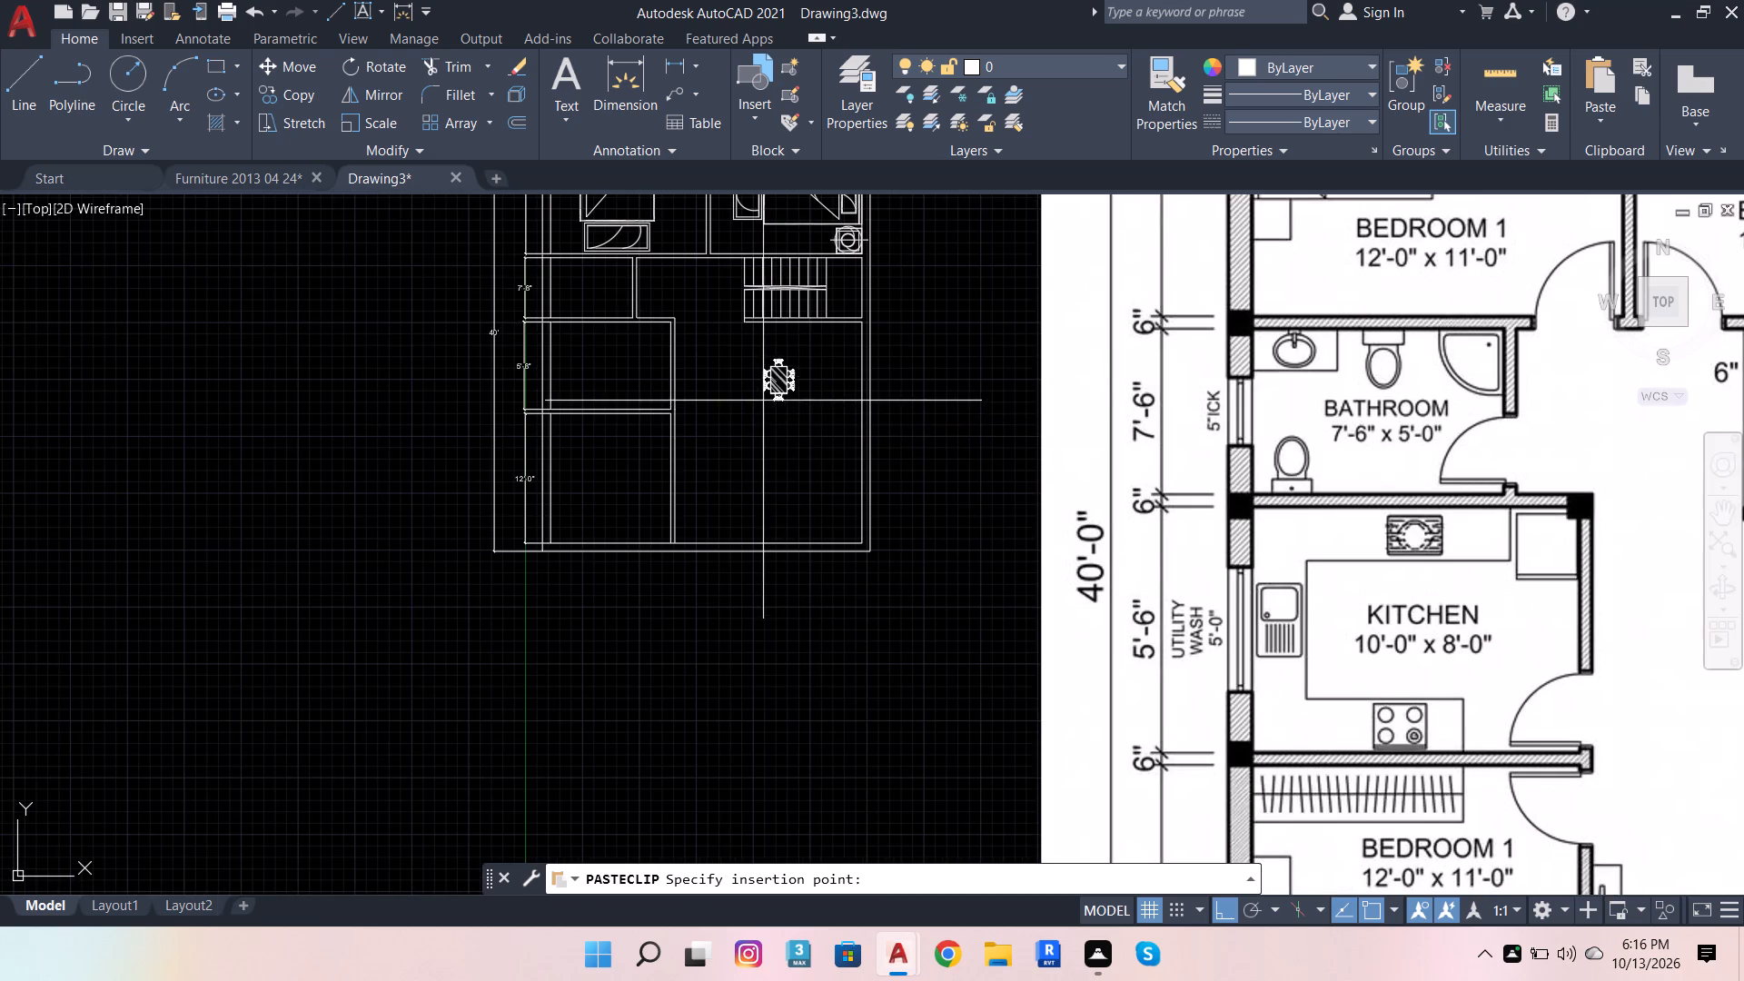
Group all the objects of the pasted dining set into a single unnamed group.
scroll(748, 358, up, 2)
click(736, 337)
click(912, 552)
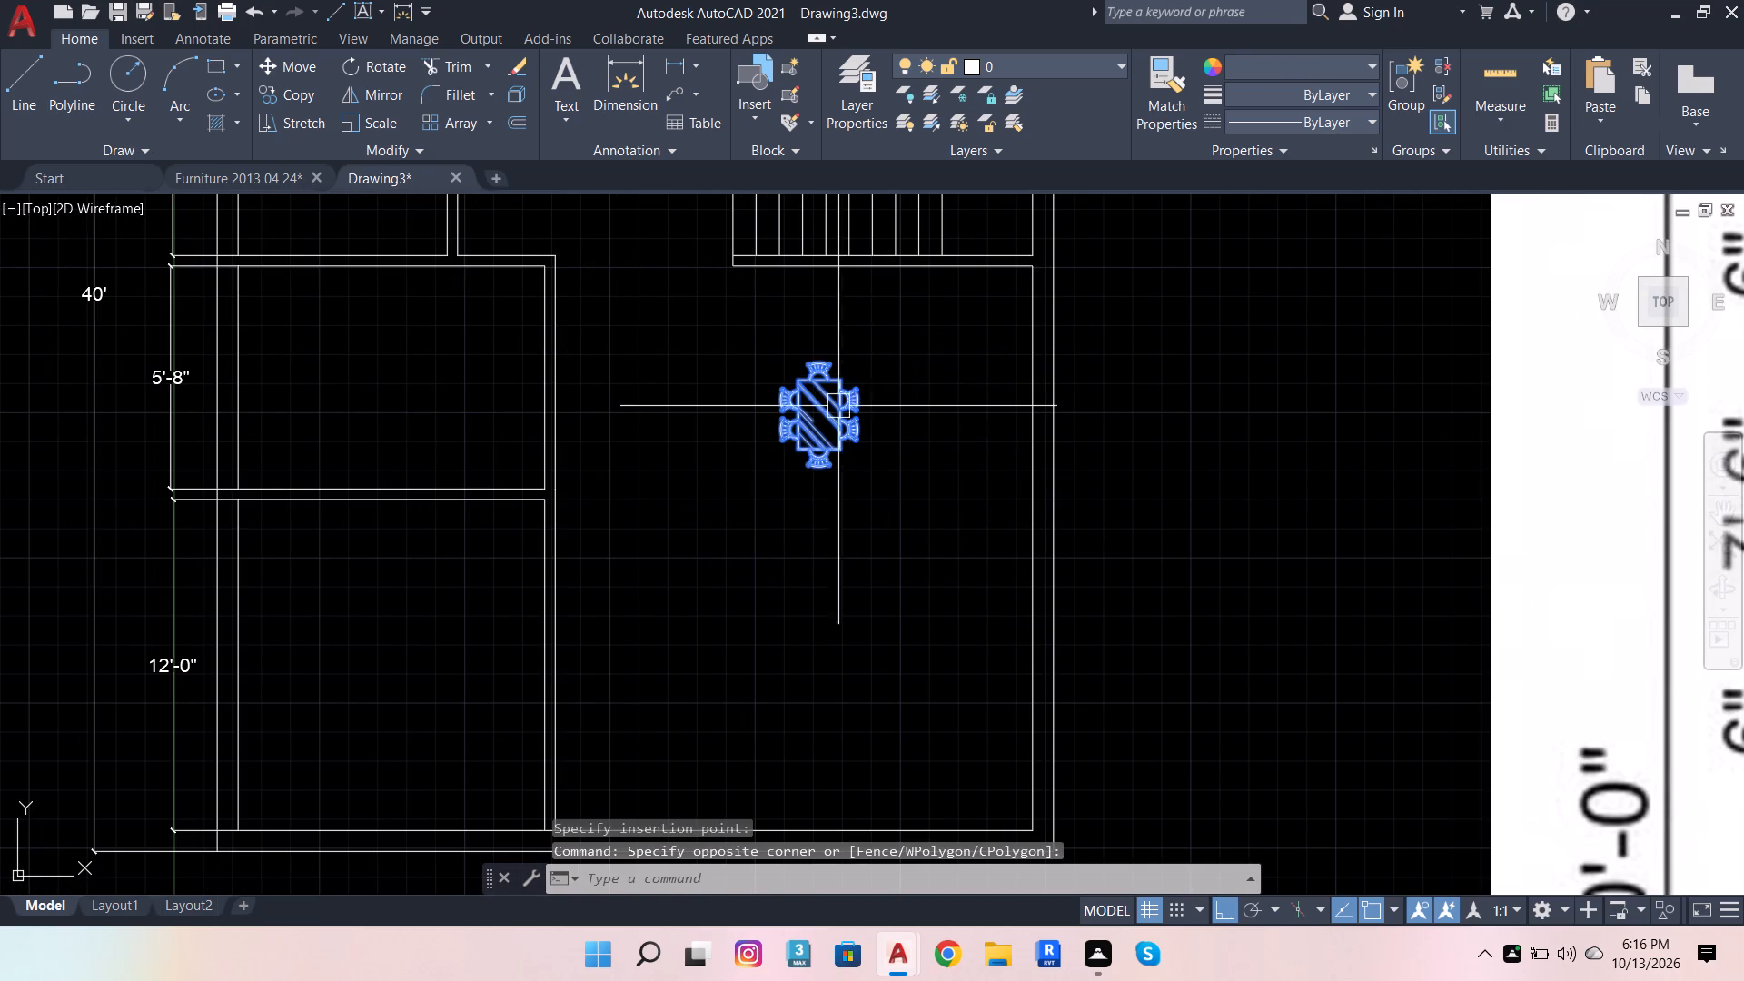
key(g)
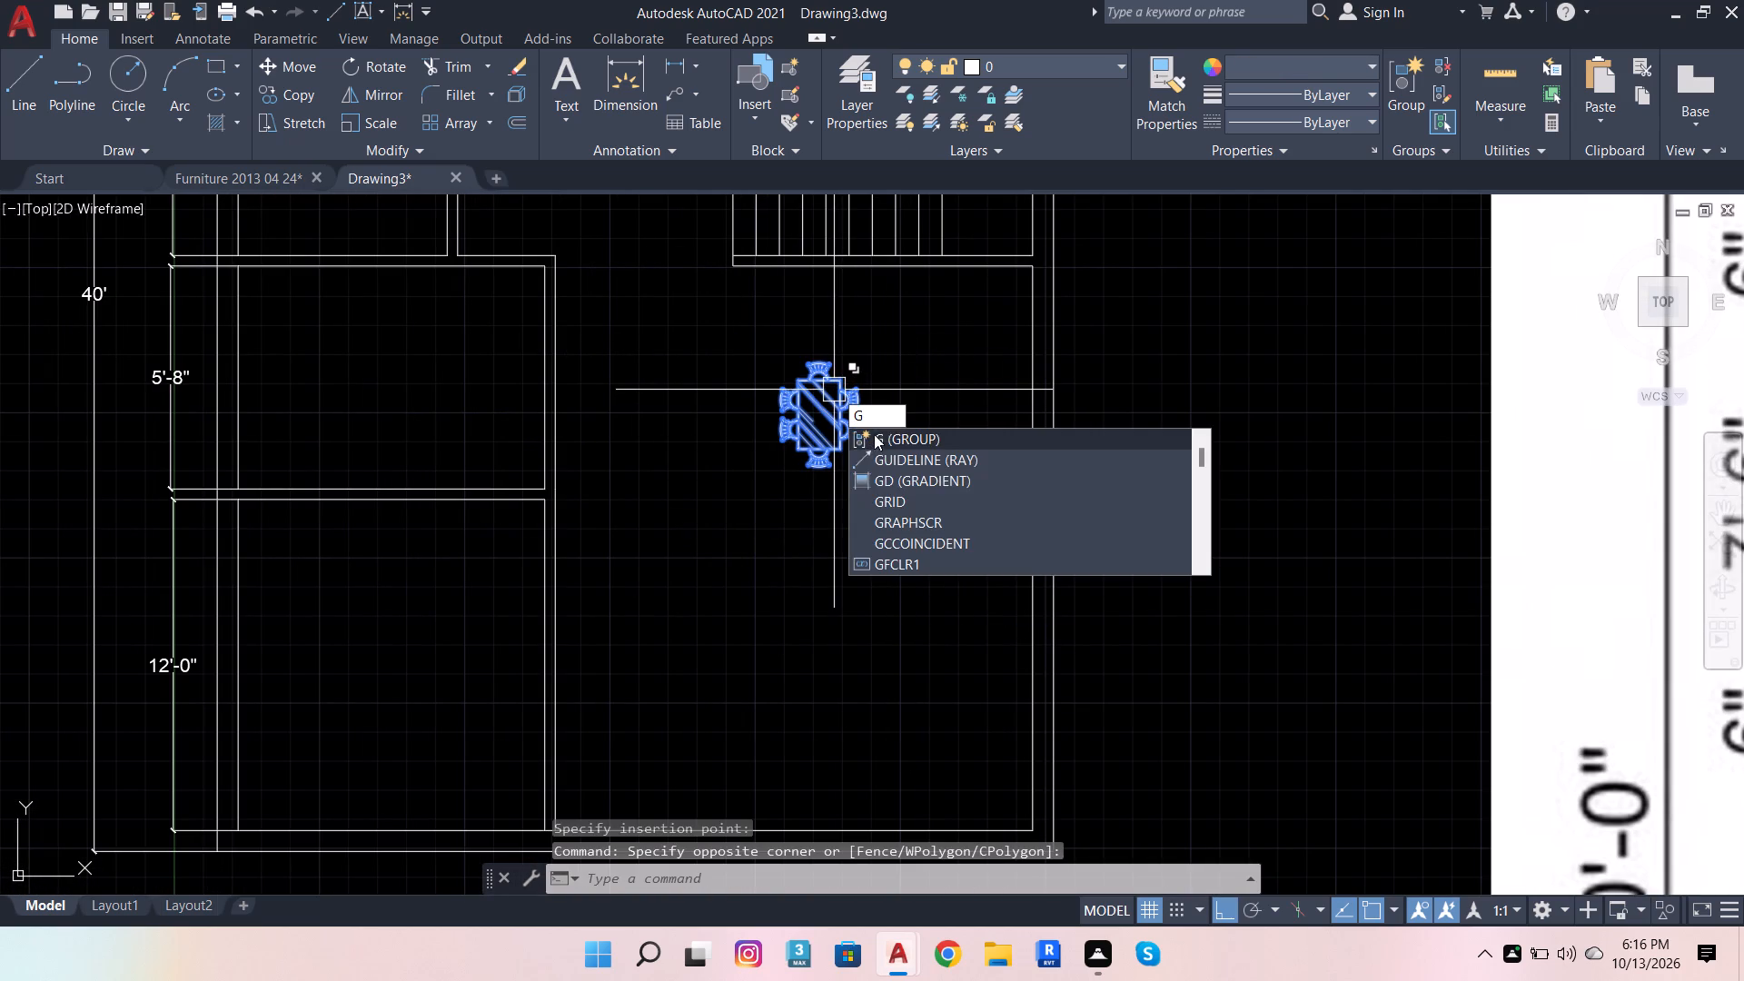
click(877, 433)
Rotate the dining set group 90° clockwise about a point just to its right so the table lies horizontally.
click(837, 411)
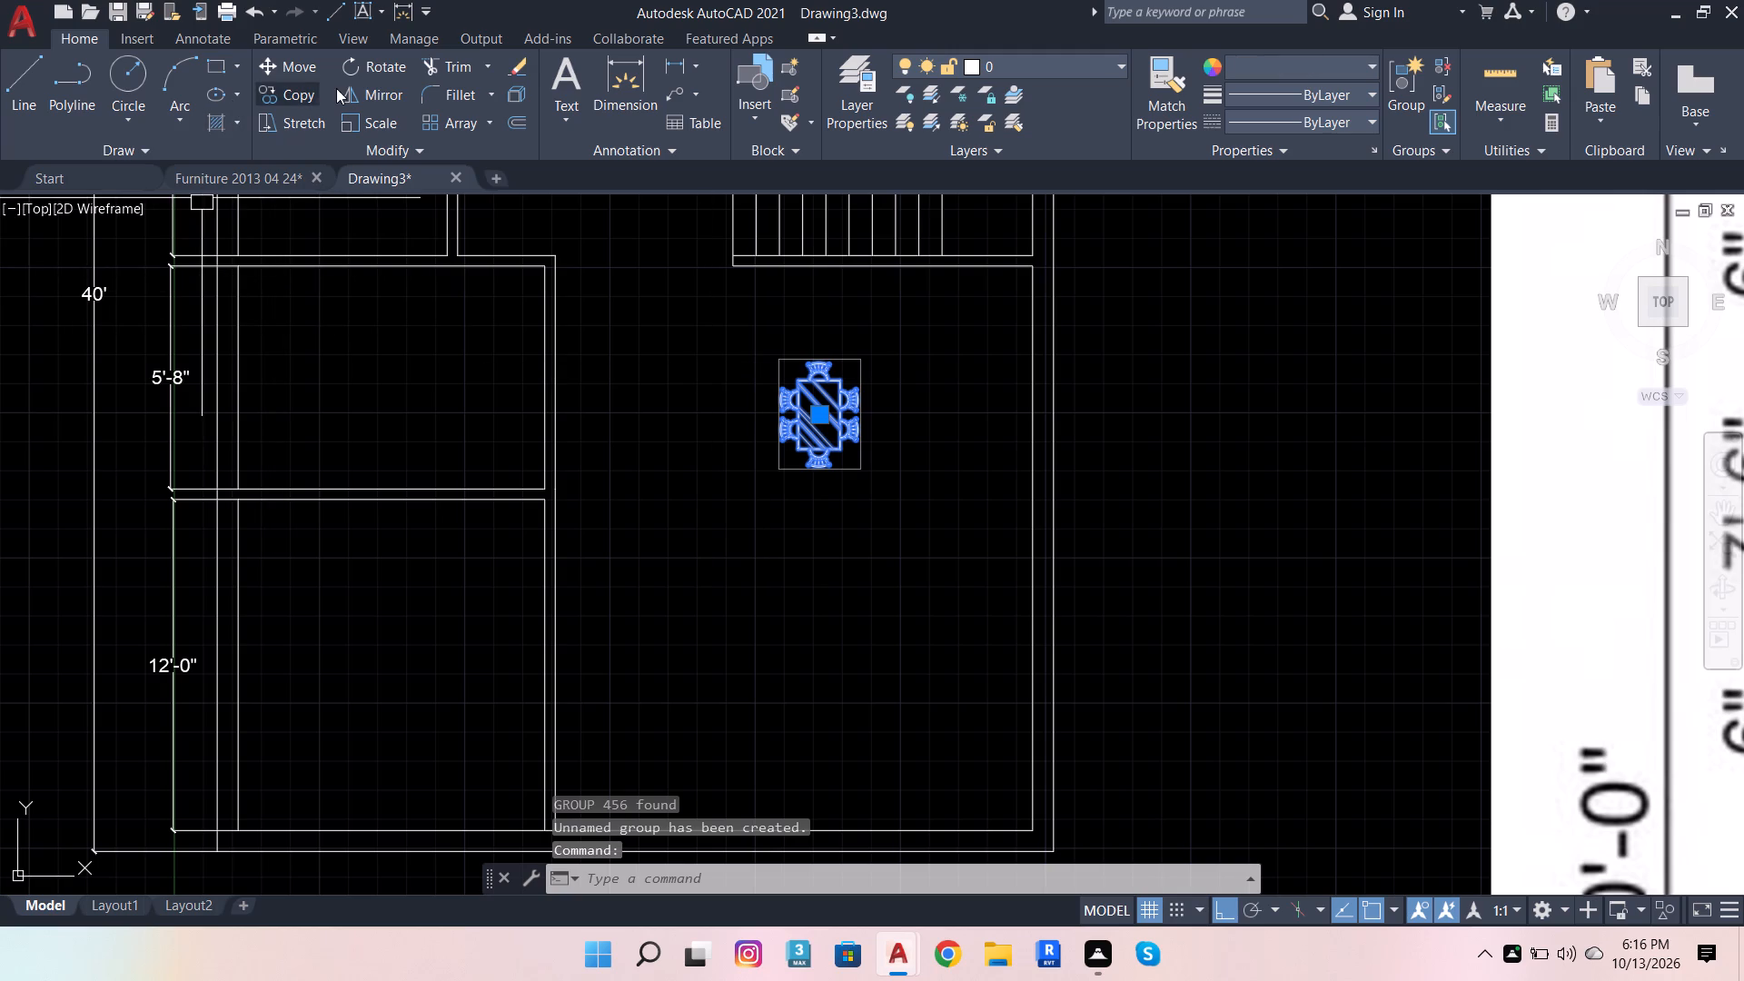
click(364, 74)
click(899, 390)
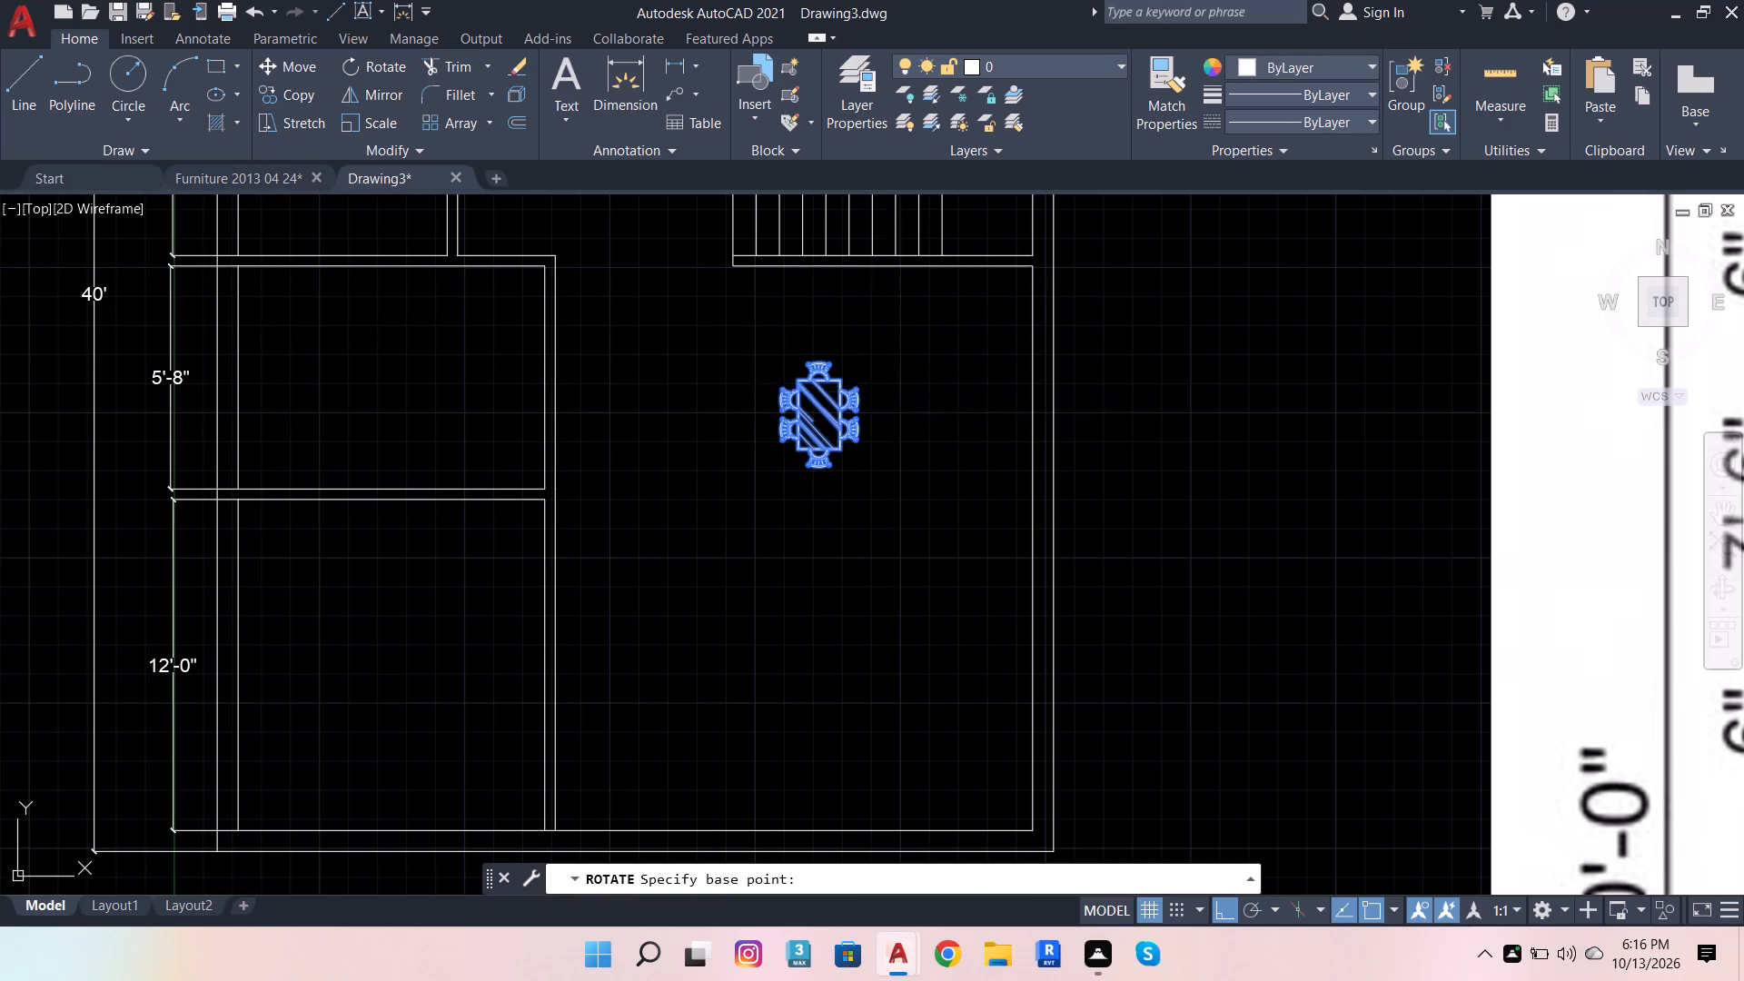
click(917, 444)
Move the rotated dining set straight down a little, clear of the wall below the stairs.
click(889, 320)
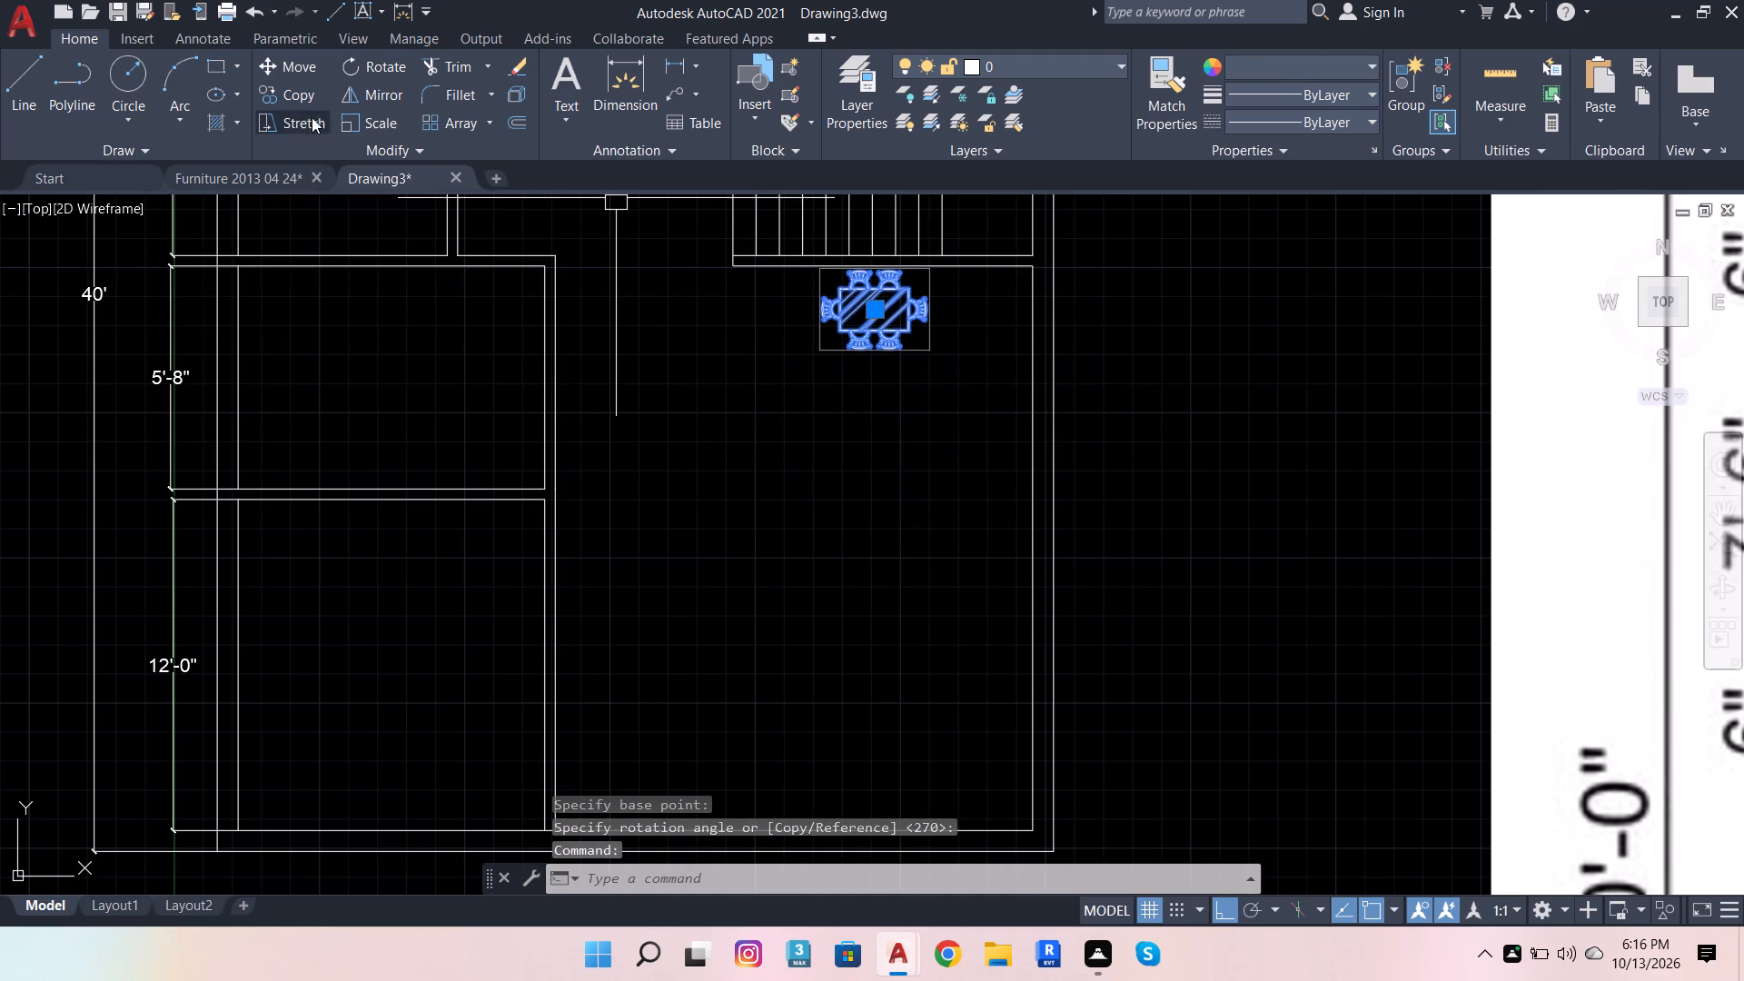
click(295, 69)
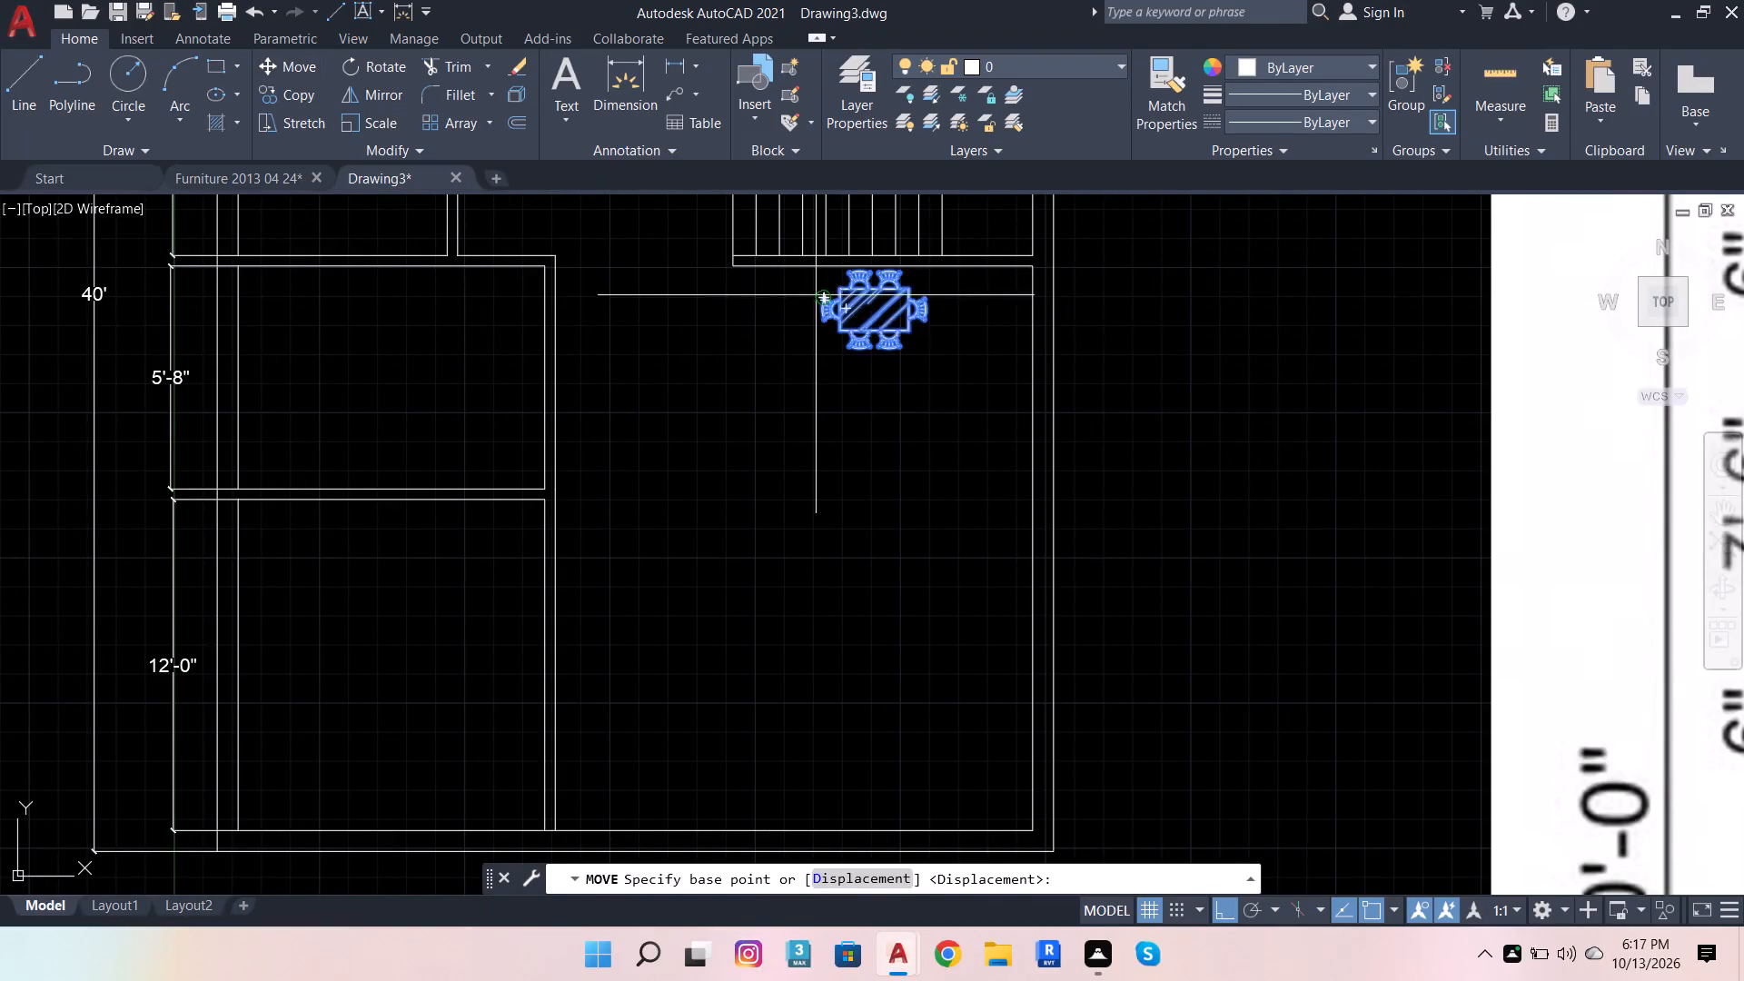
click(842, 307)
click(850, 354)
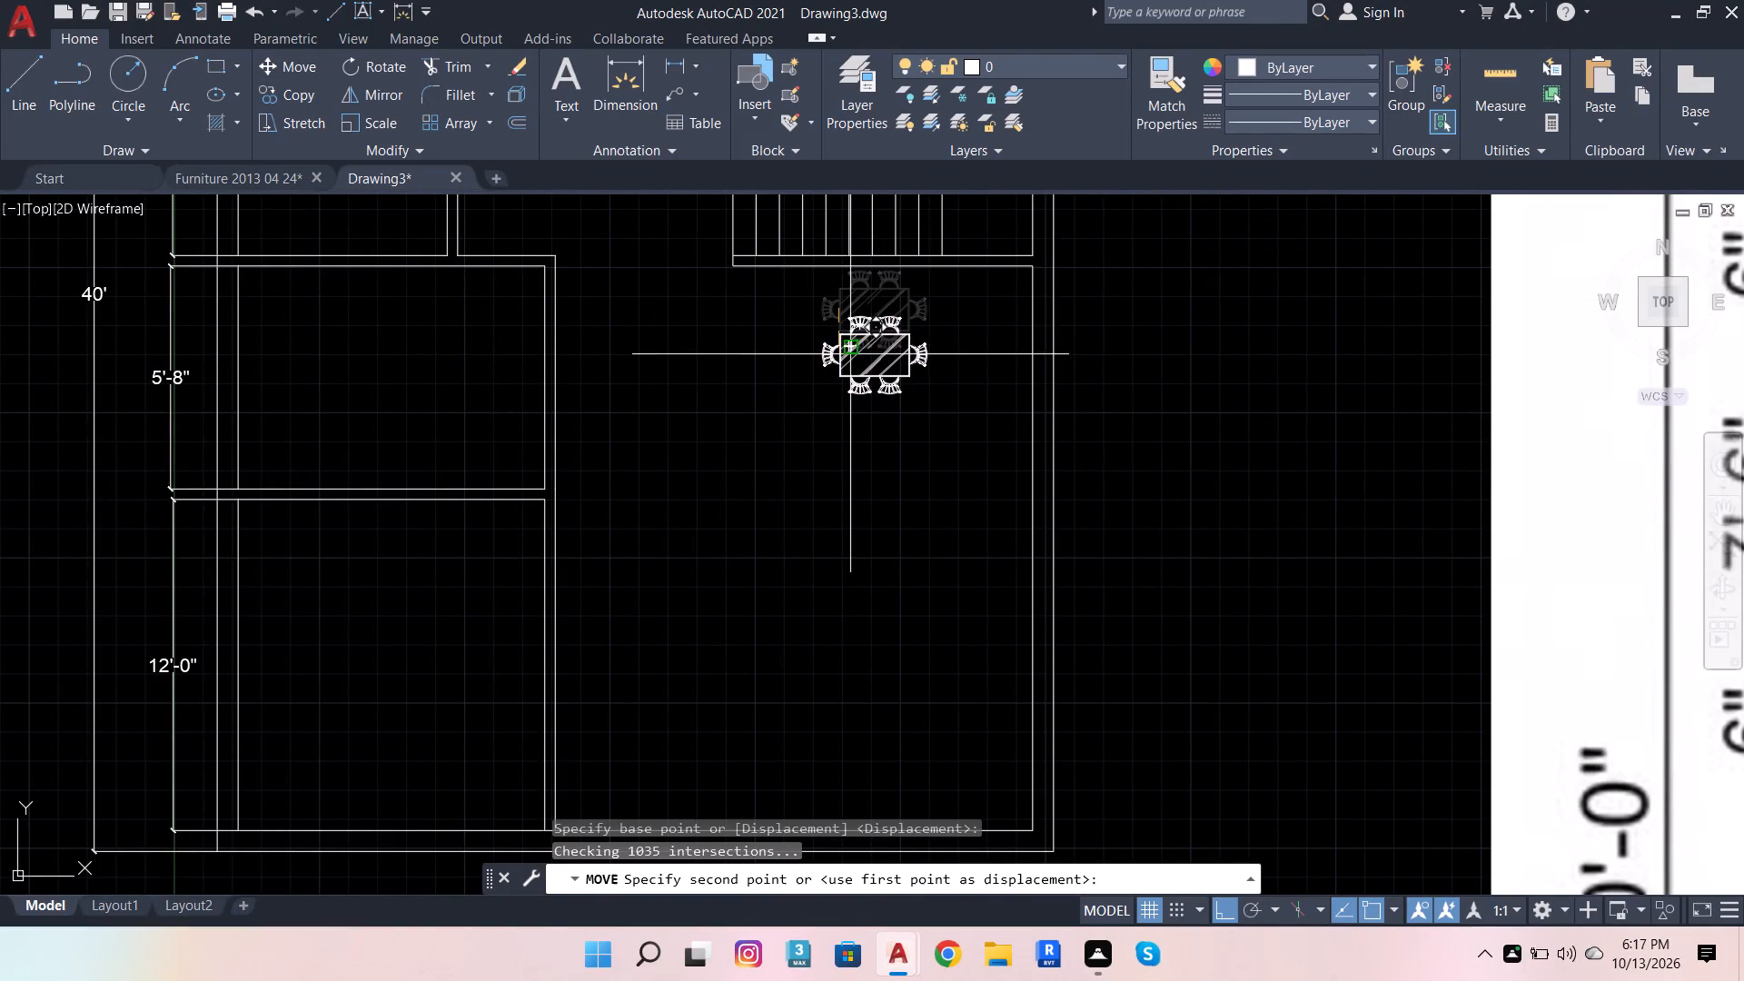
Check the living room layout in the reference plan and look through the sofa sets in the furniture drawing for a match.
scroll(537, 441, down, 3)
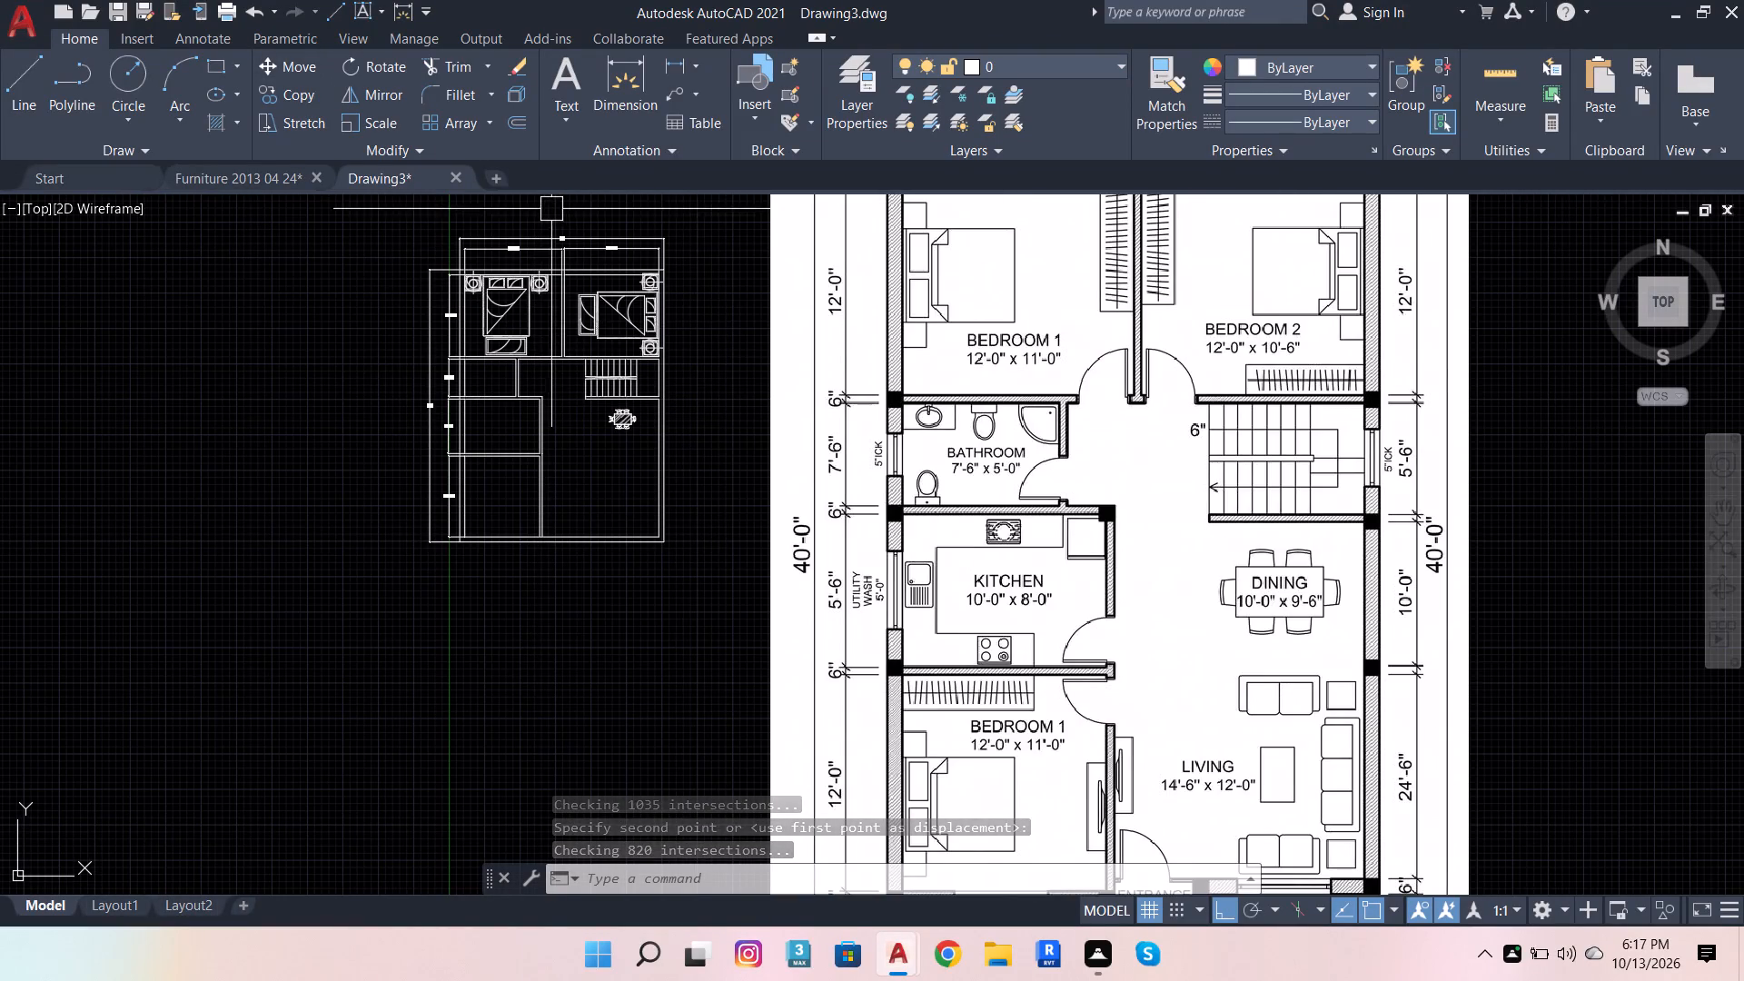
click(281, 181)
scroll(845, 482, down, 2)
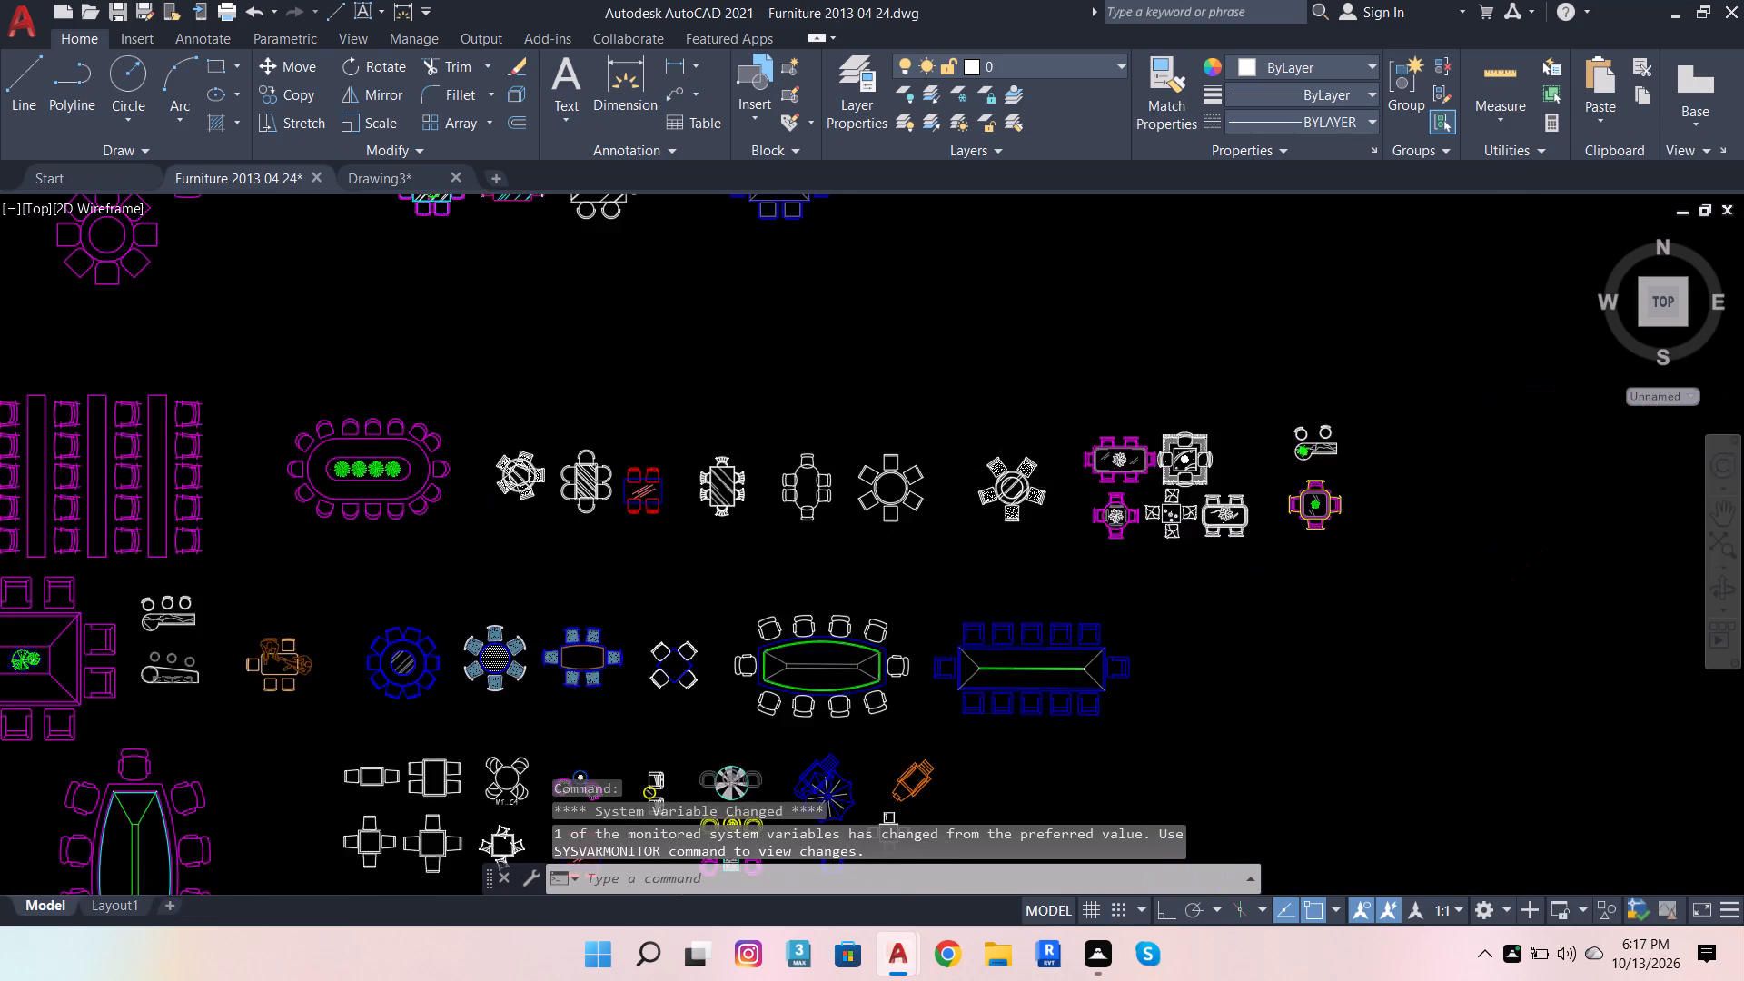
scroll(850, 491, down, 5)
scroll(910, 431, down, 2)
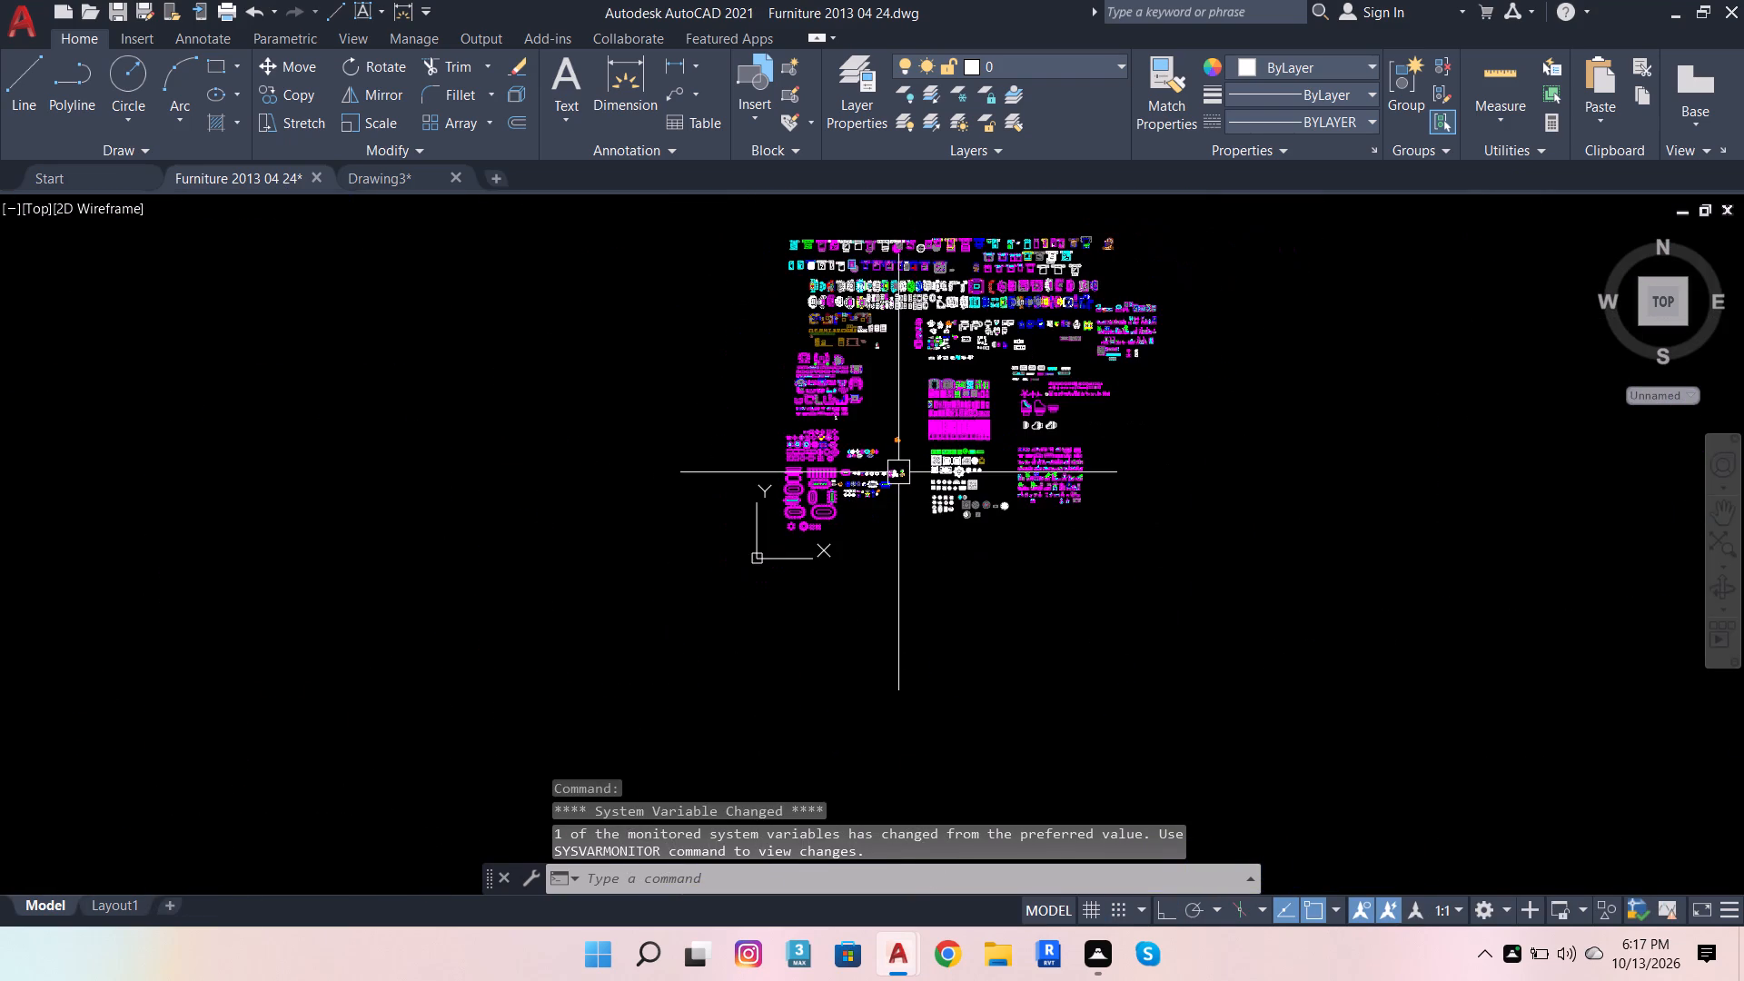
click(249, 174)
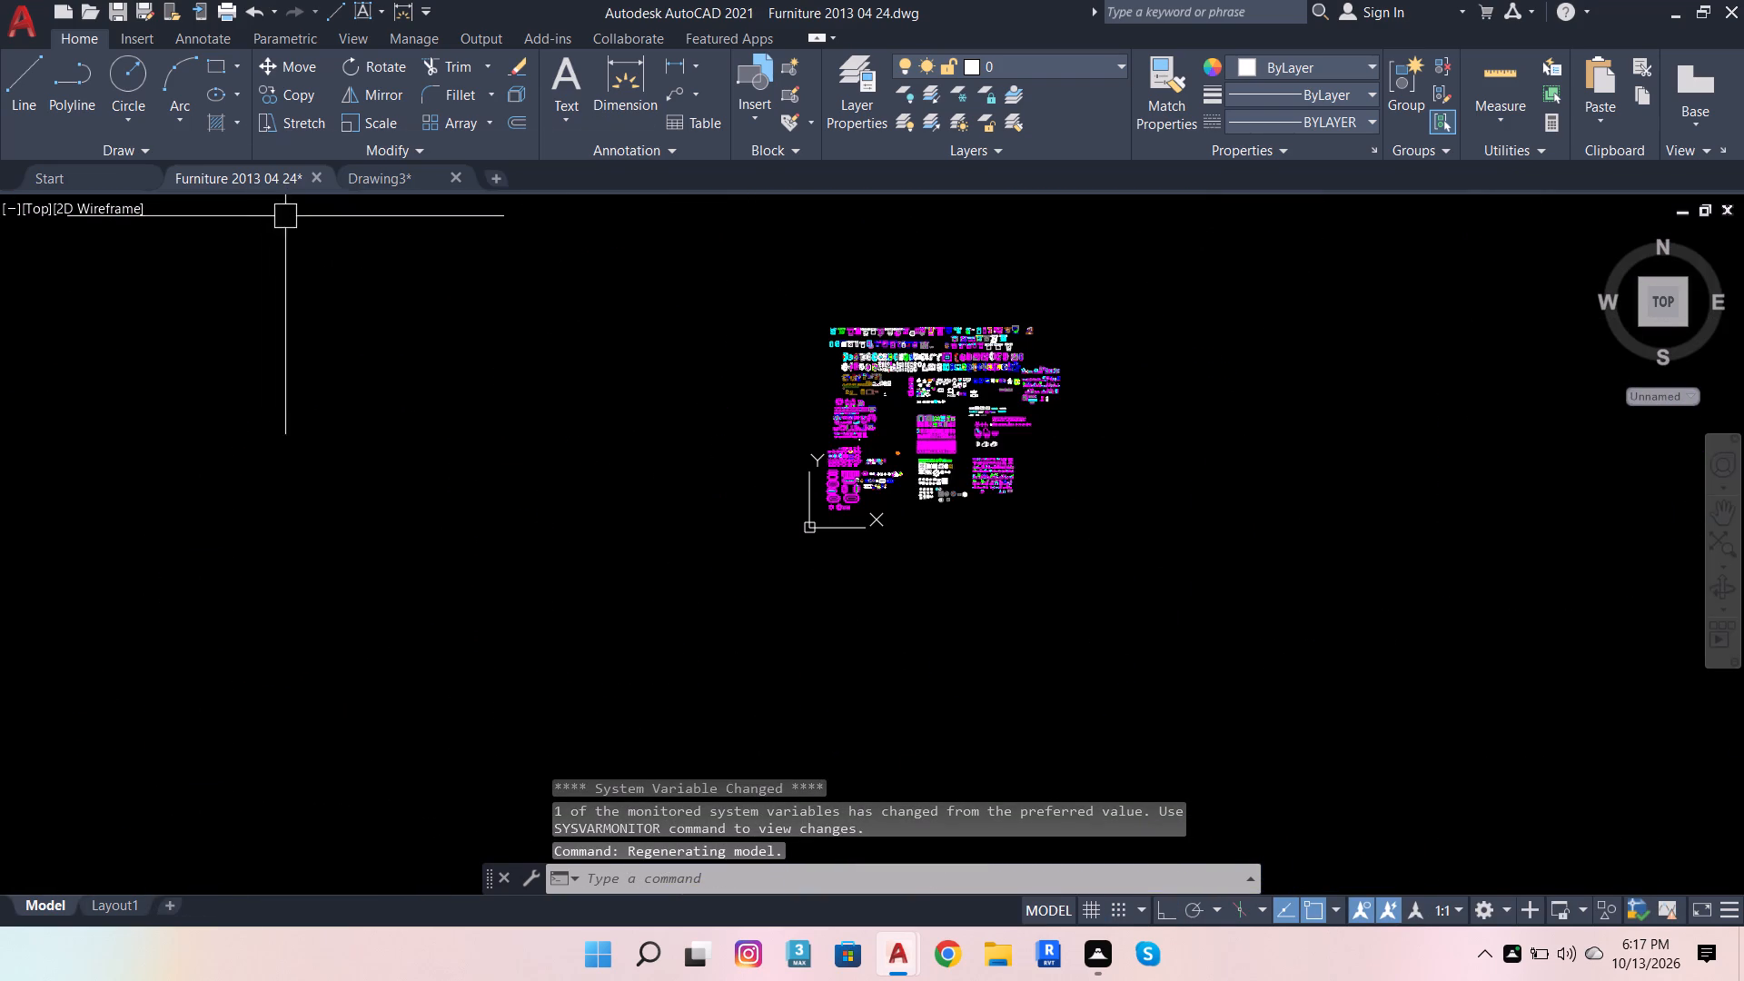
click(362, 172)
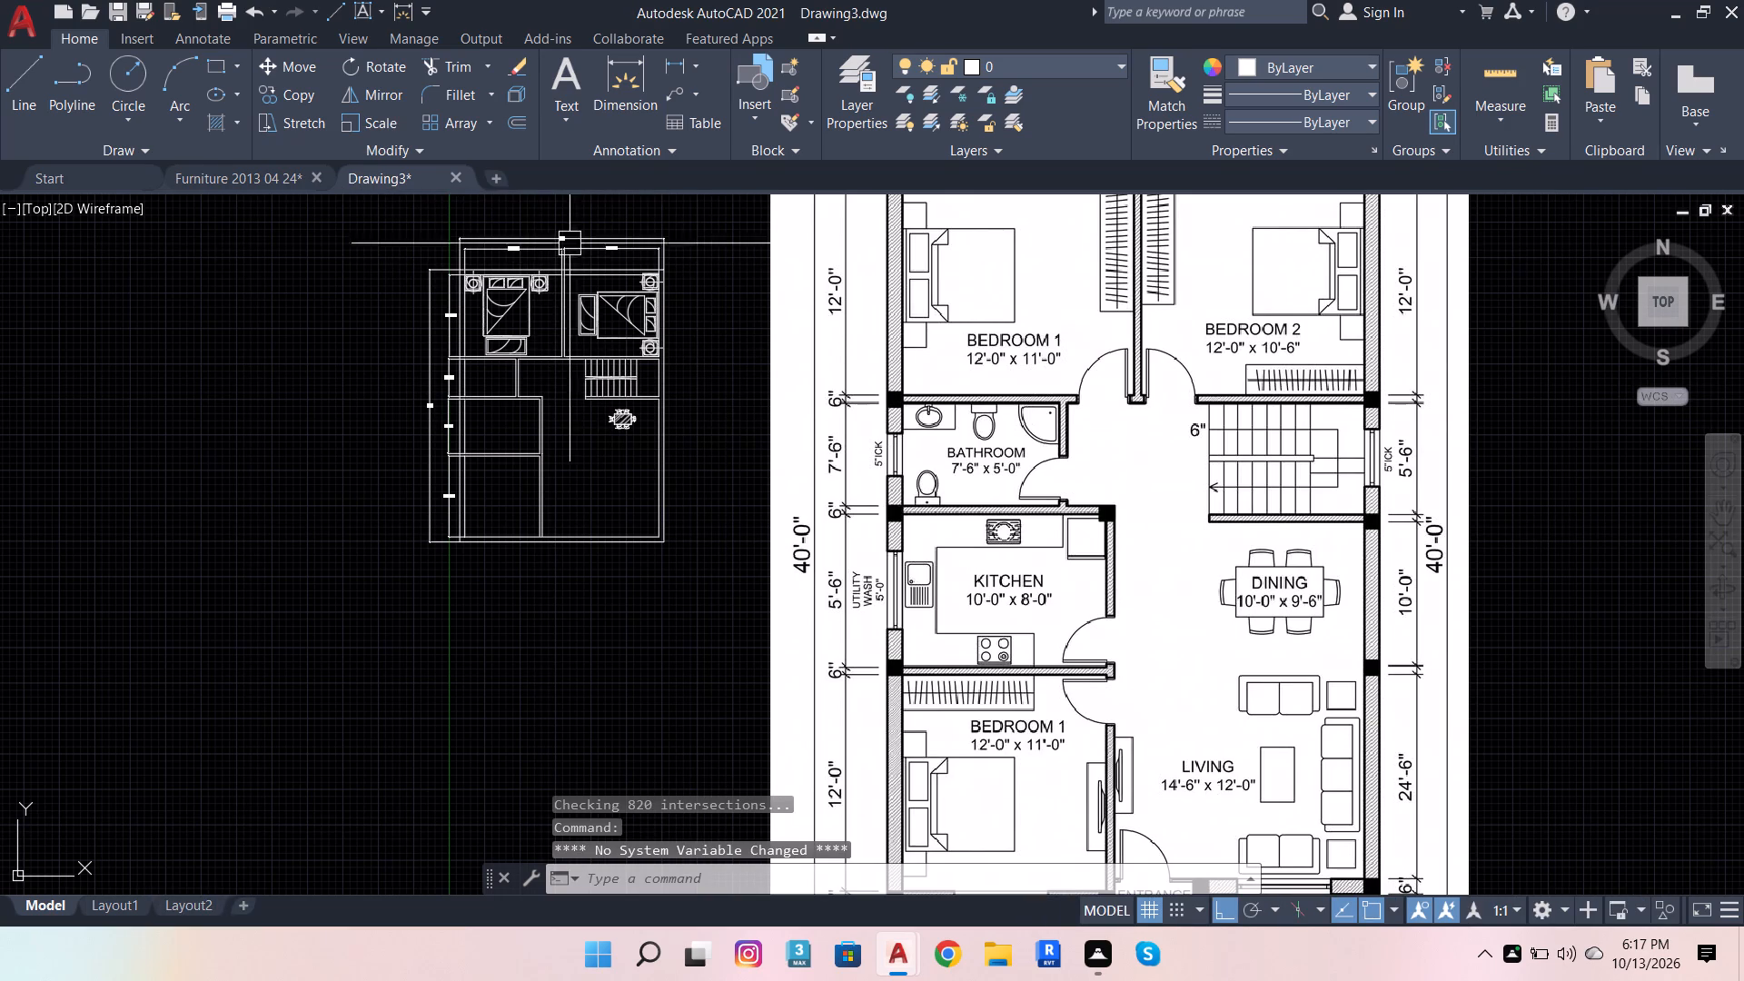
click(265, 184)
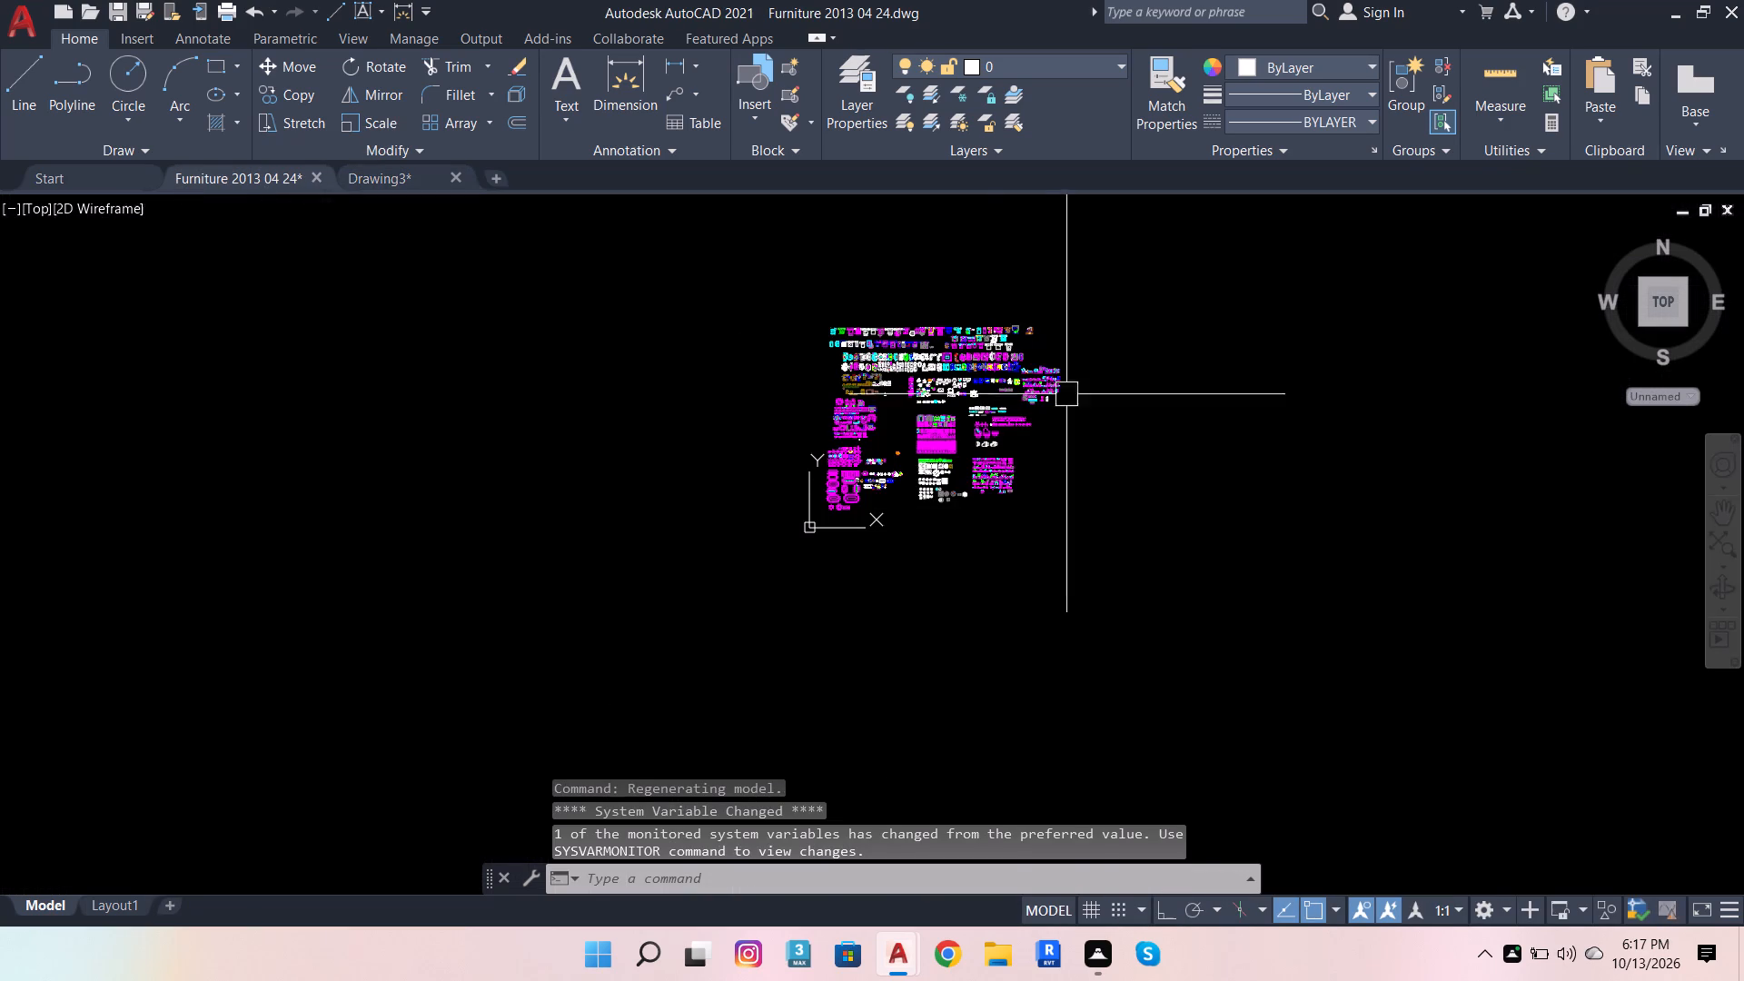
scroll(992, 337, up, 4)
scroll(994, 449, up, 2)
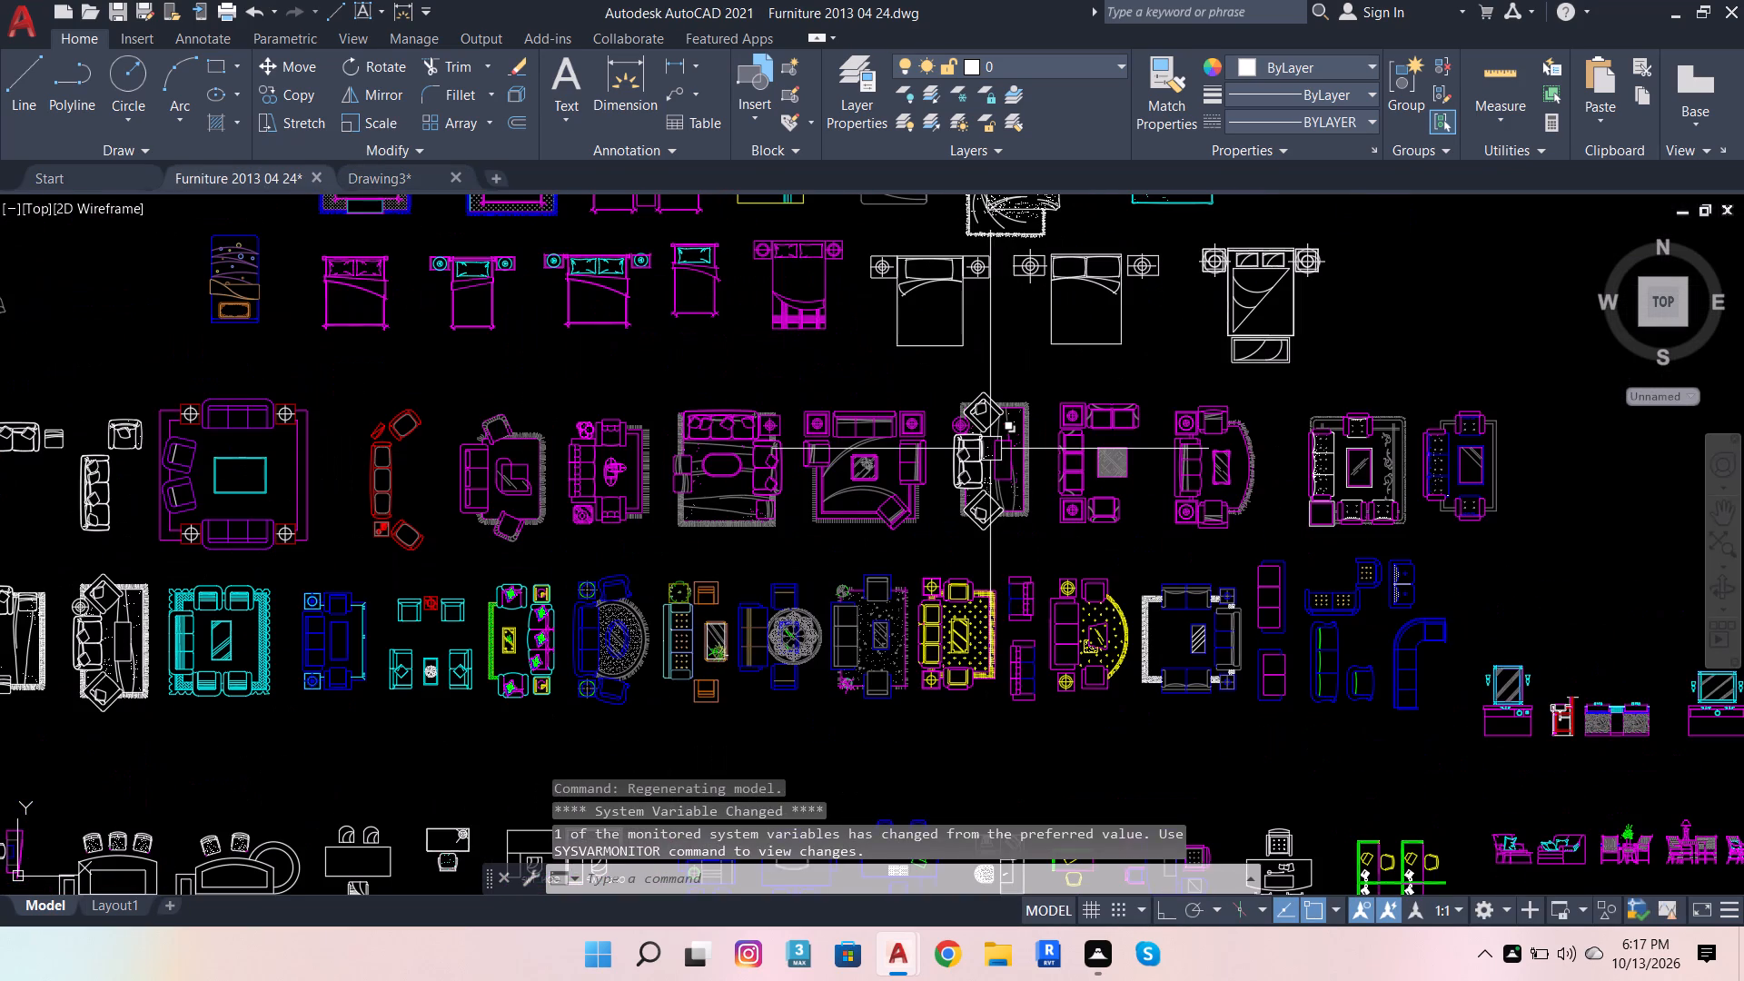
scroll(678, 466, up, 1)
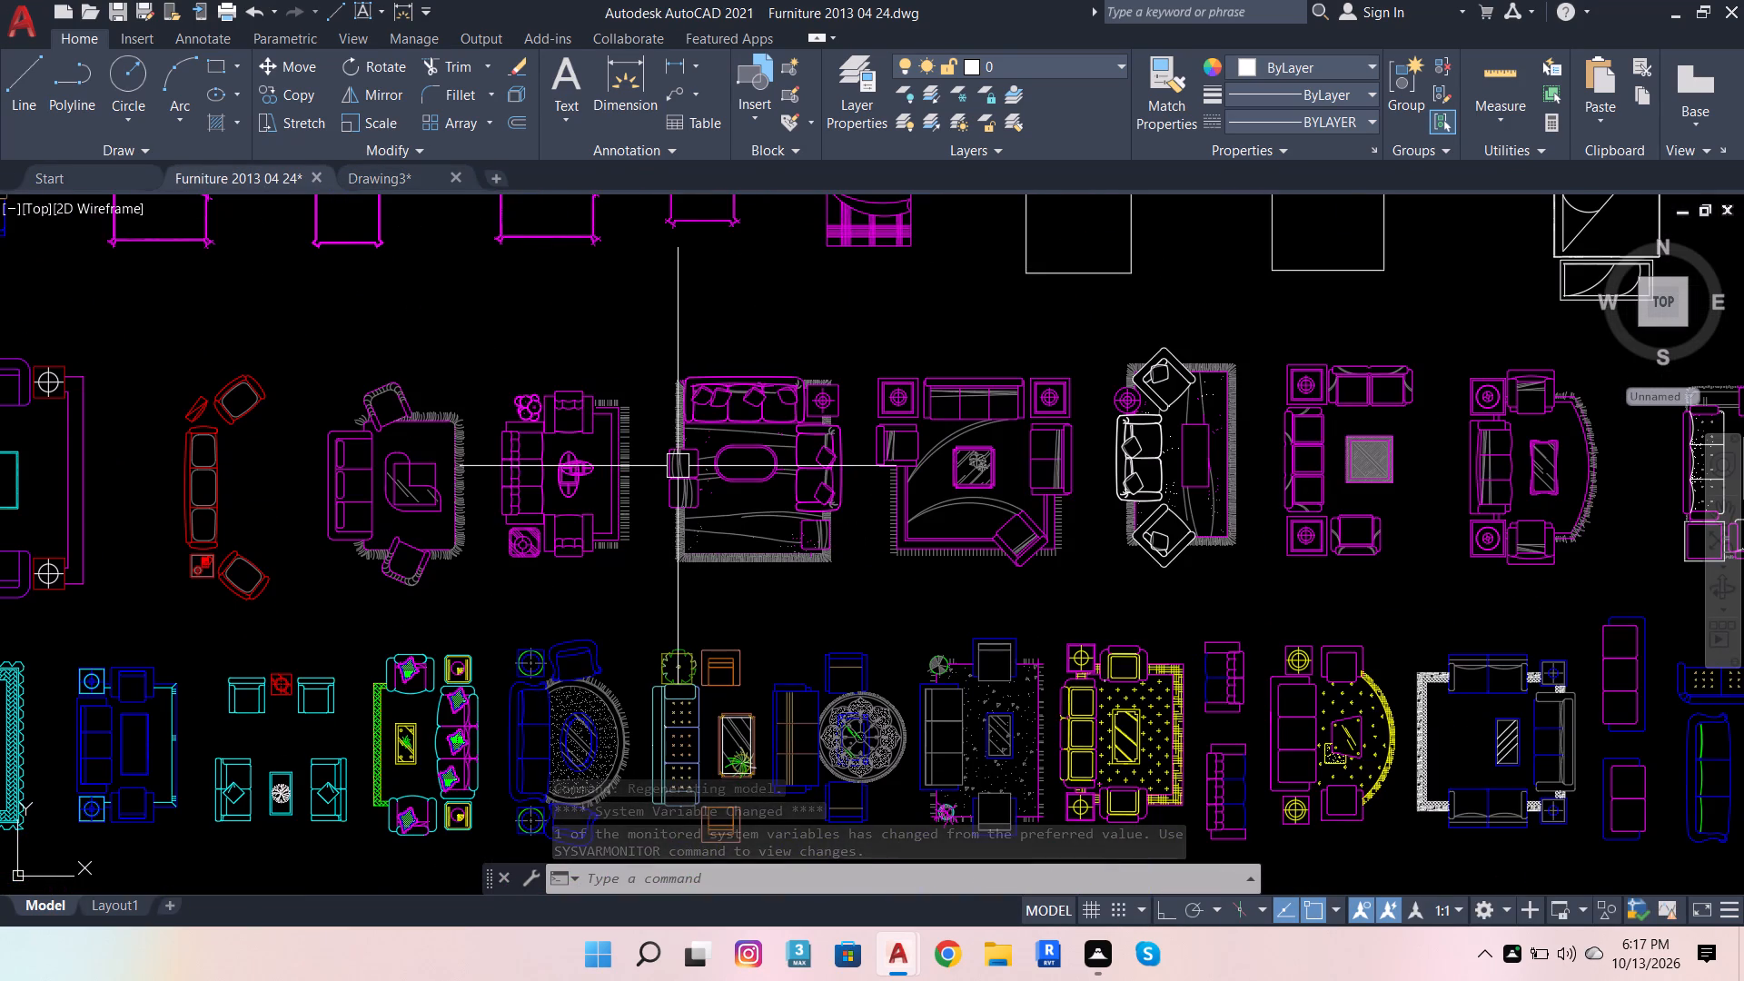
scroll(701, 432, down, 1)
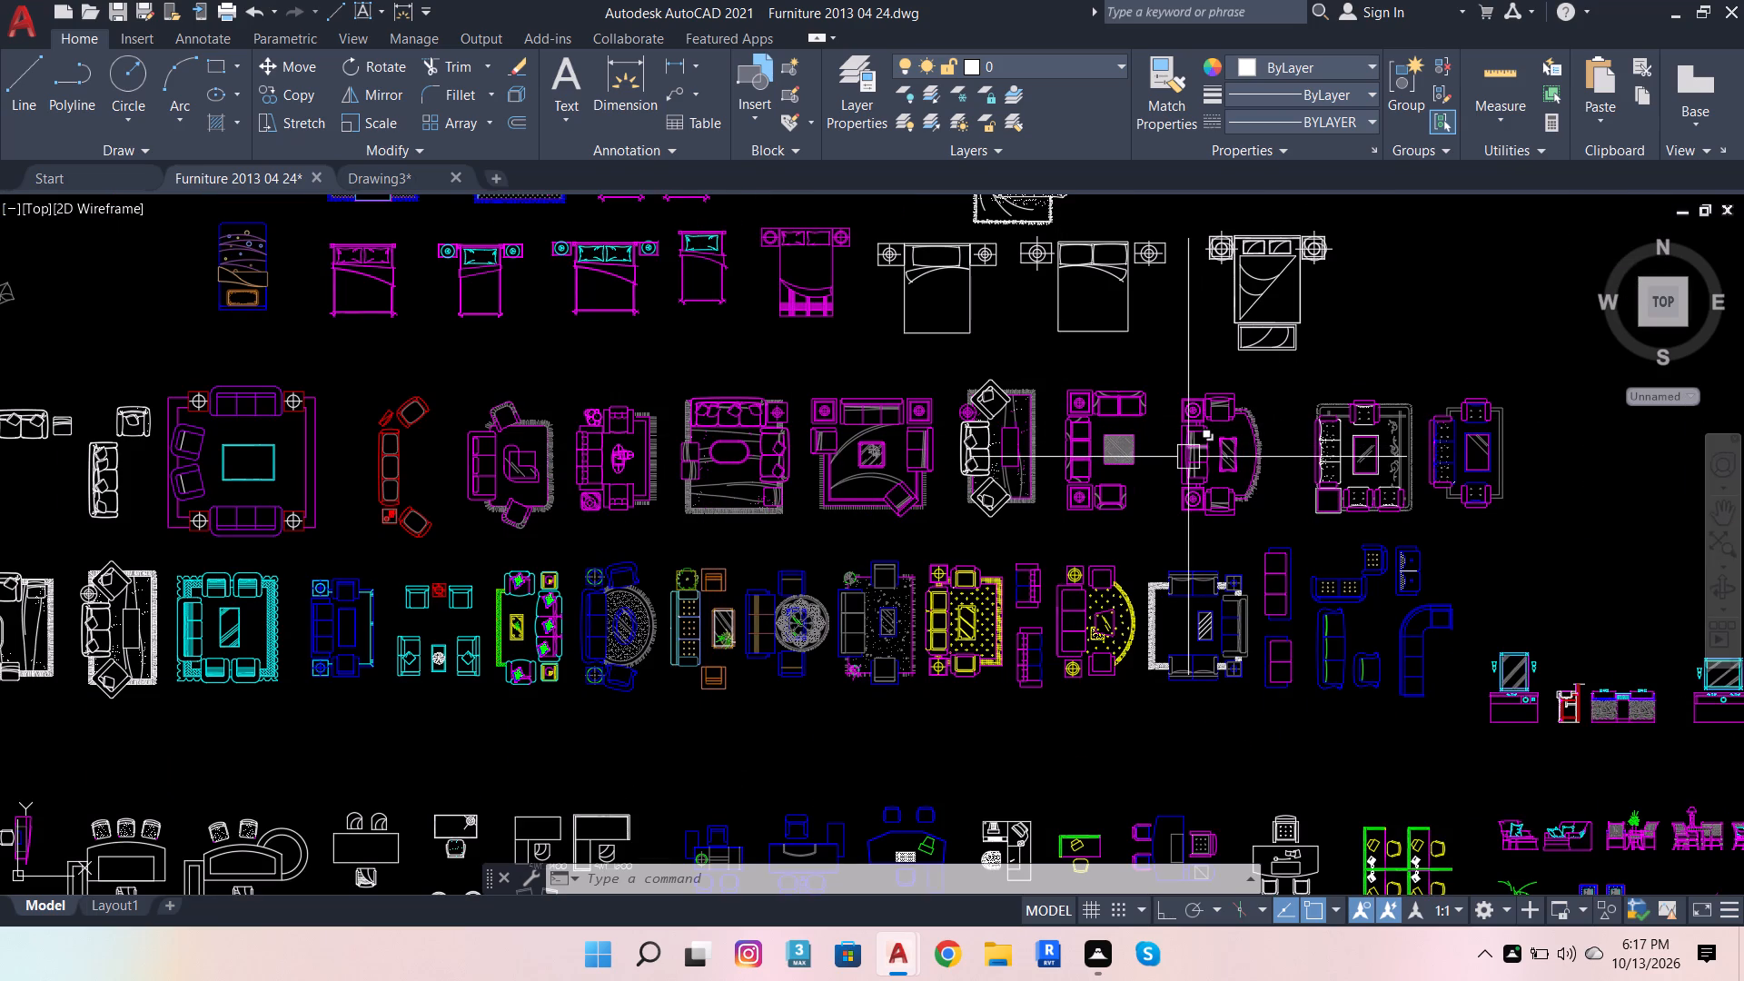
Copy the magenta U-shaped sofa set with the grey square centre table from the furniture drawing into the empty space left of the floor plan.
click(1118, 432)
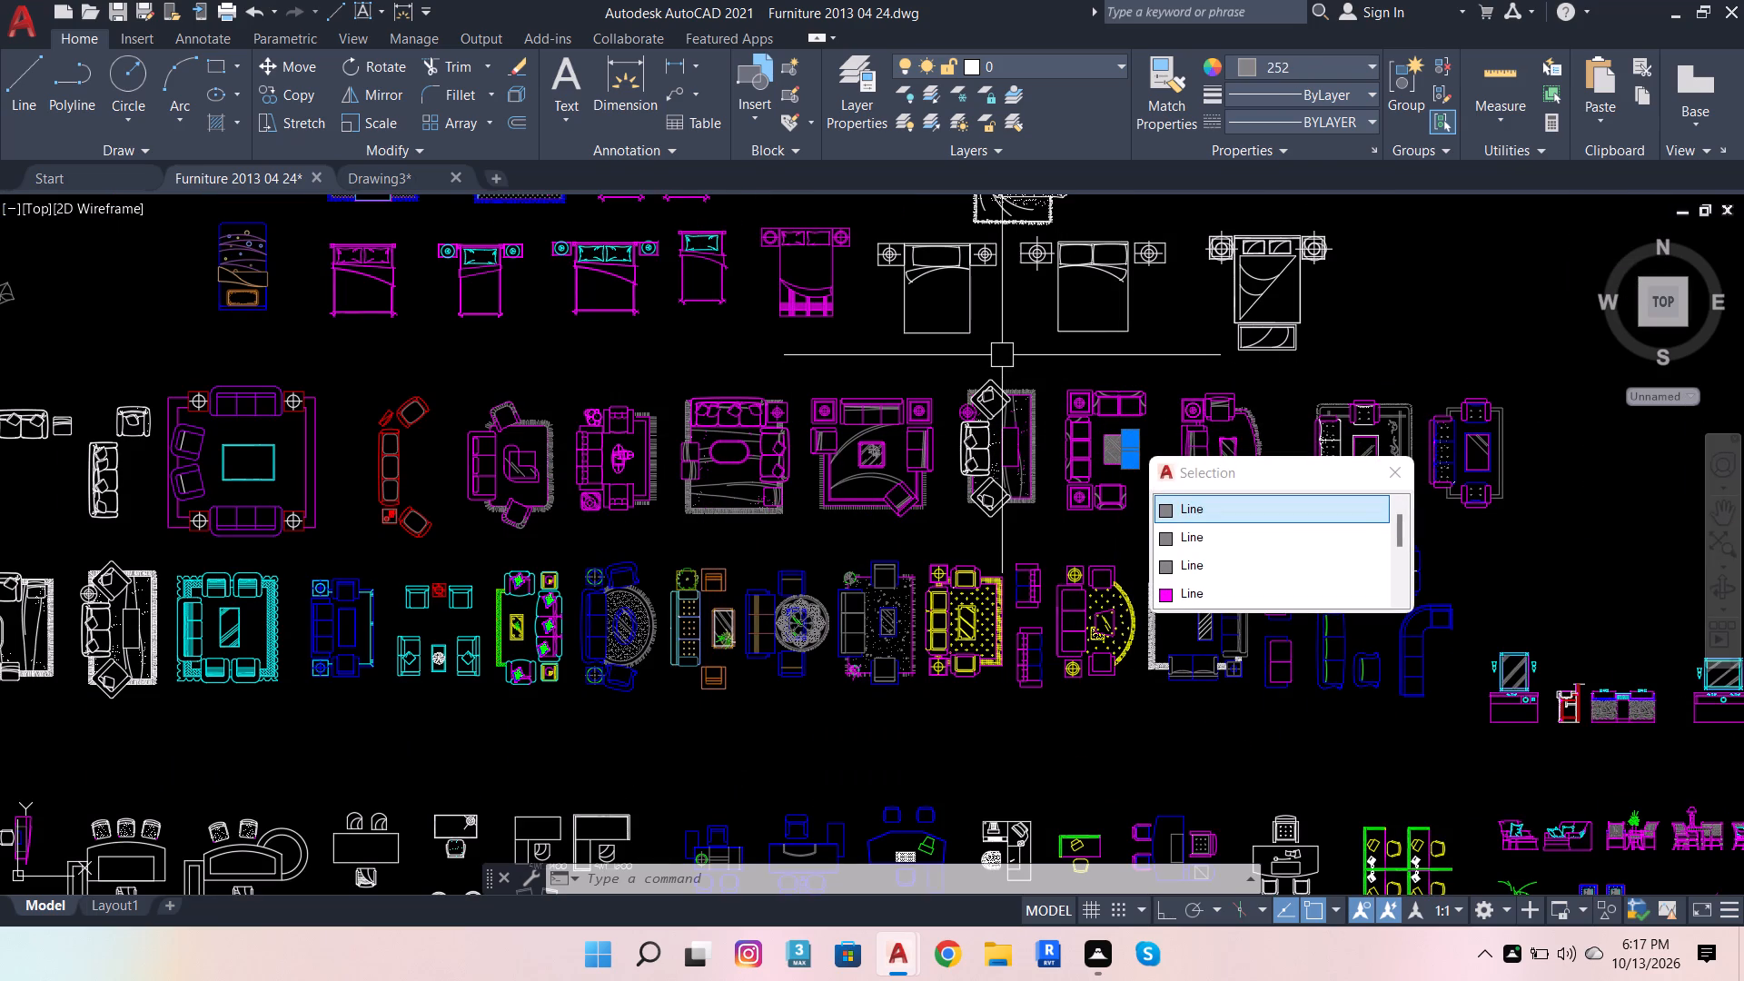
click(1053, 369)
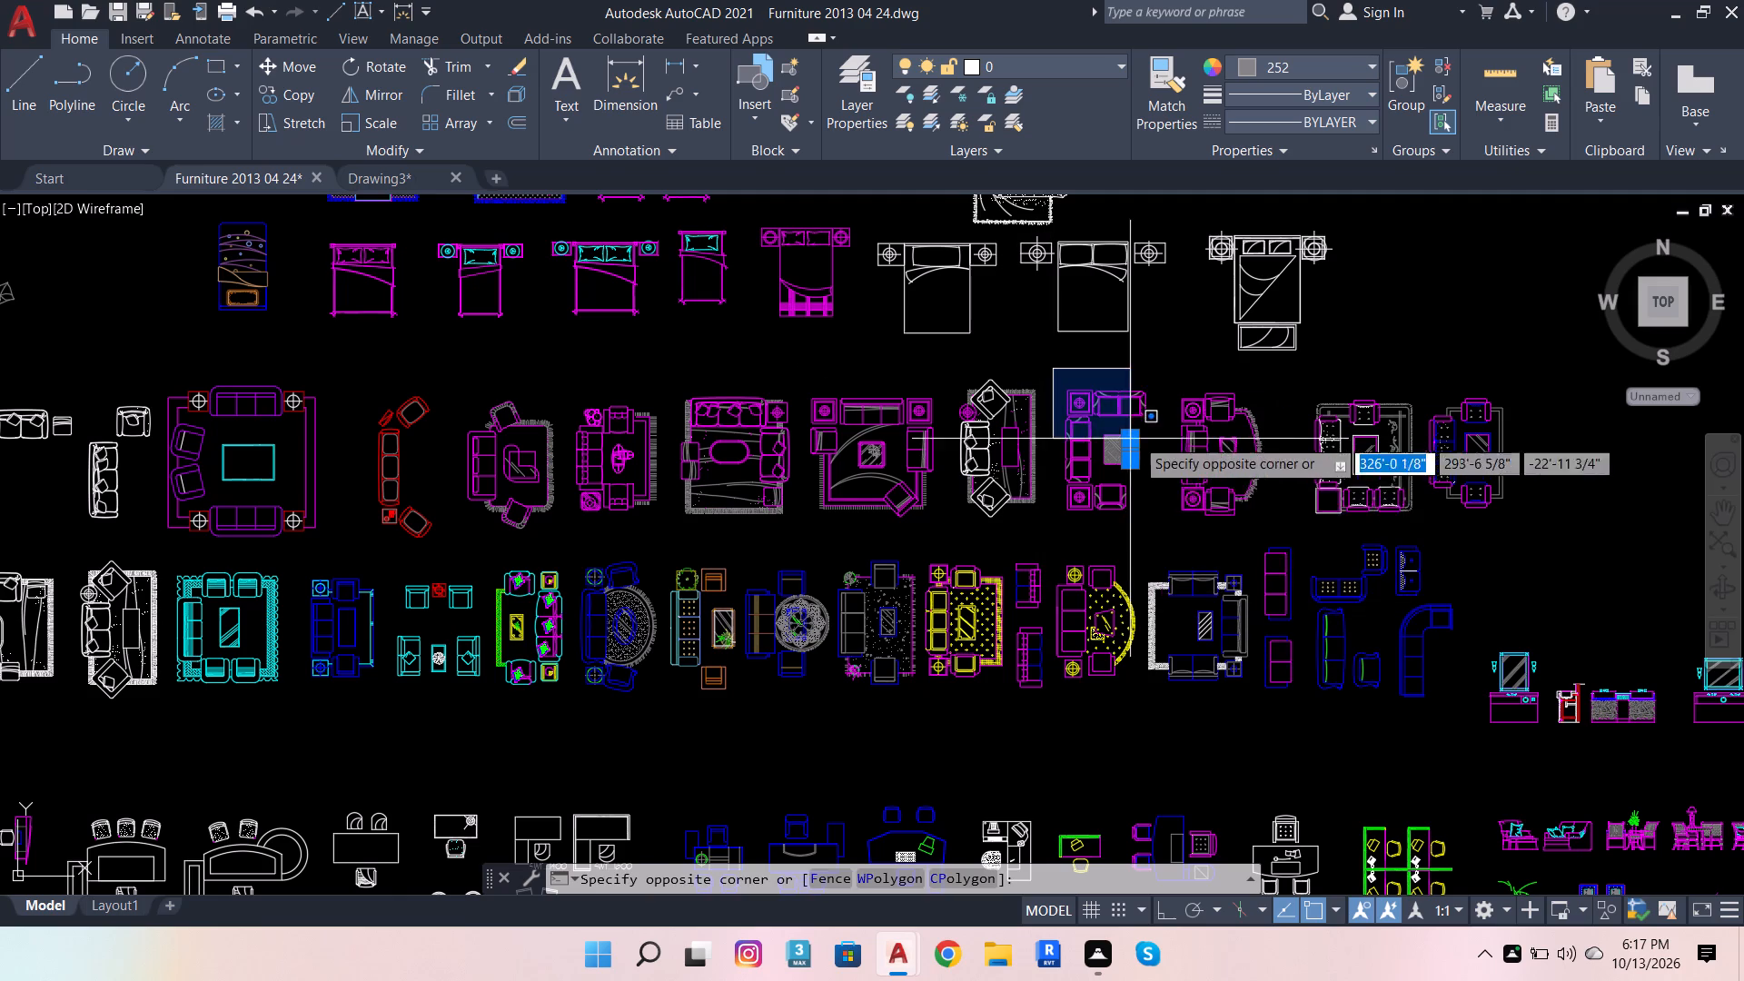
click(1172, 526)
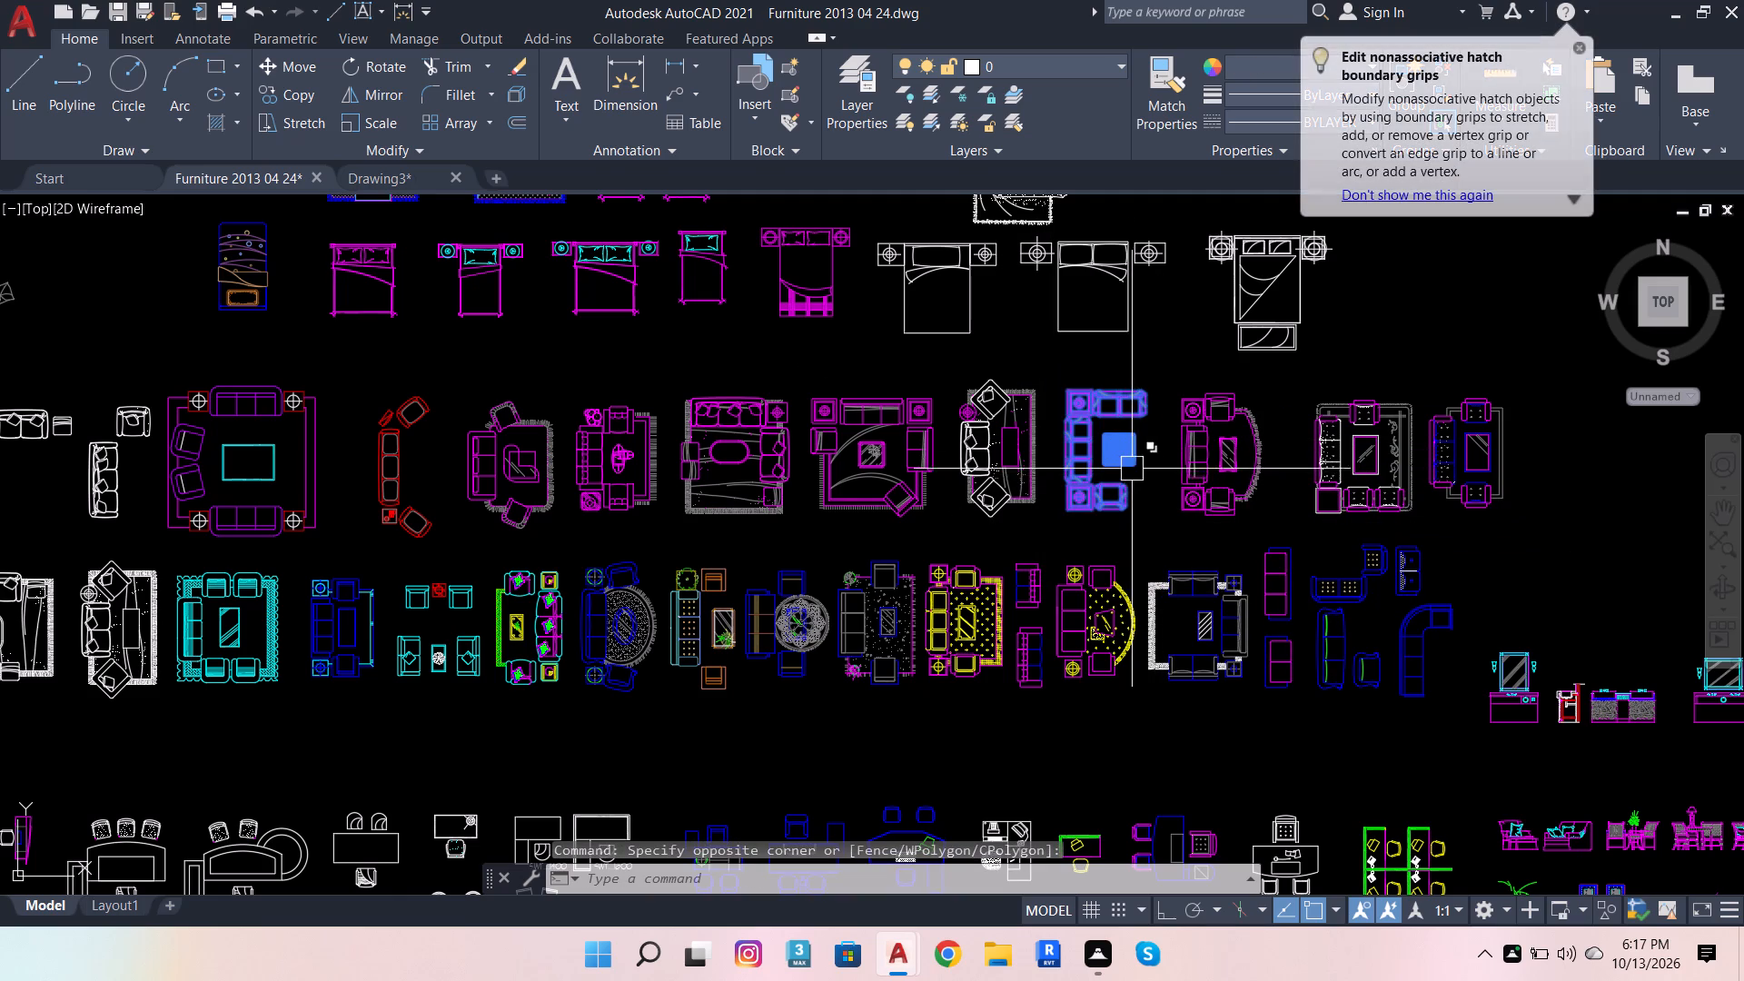
key(ctrl+c)
key(ctrl+c)
key(ctrl+c)
key(ctrl+c)
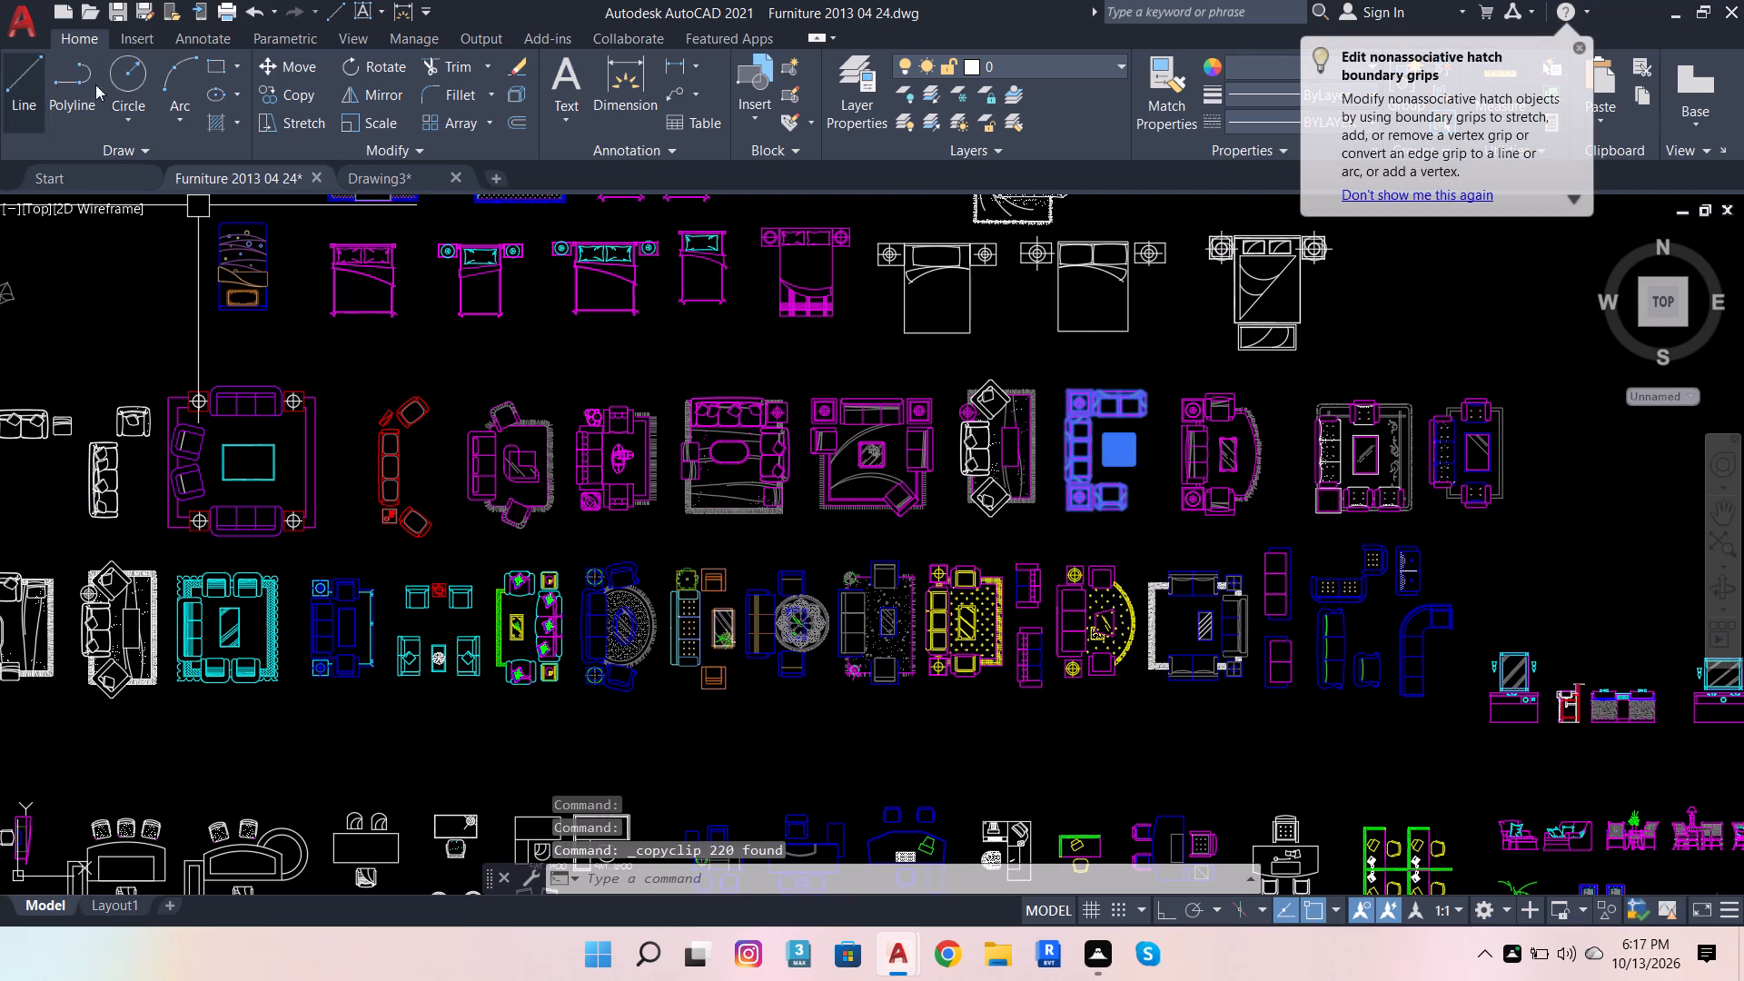
click(354, 175)
scroll(651, 526, down, 2)
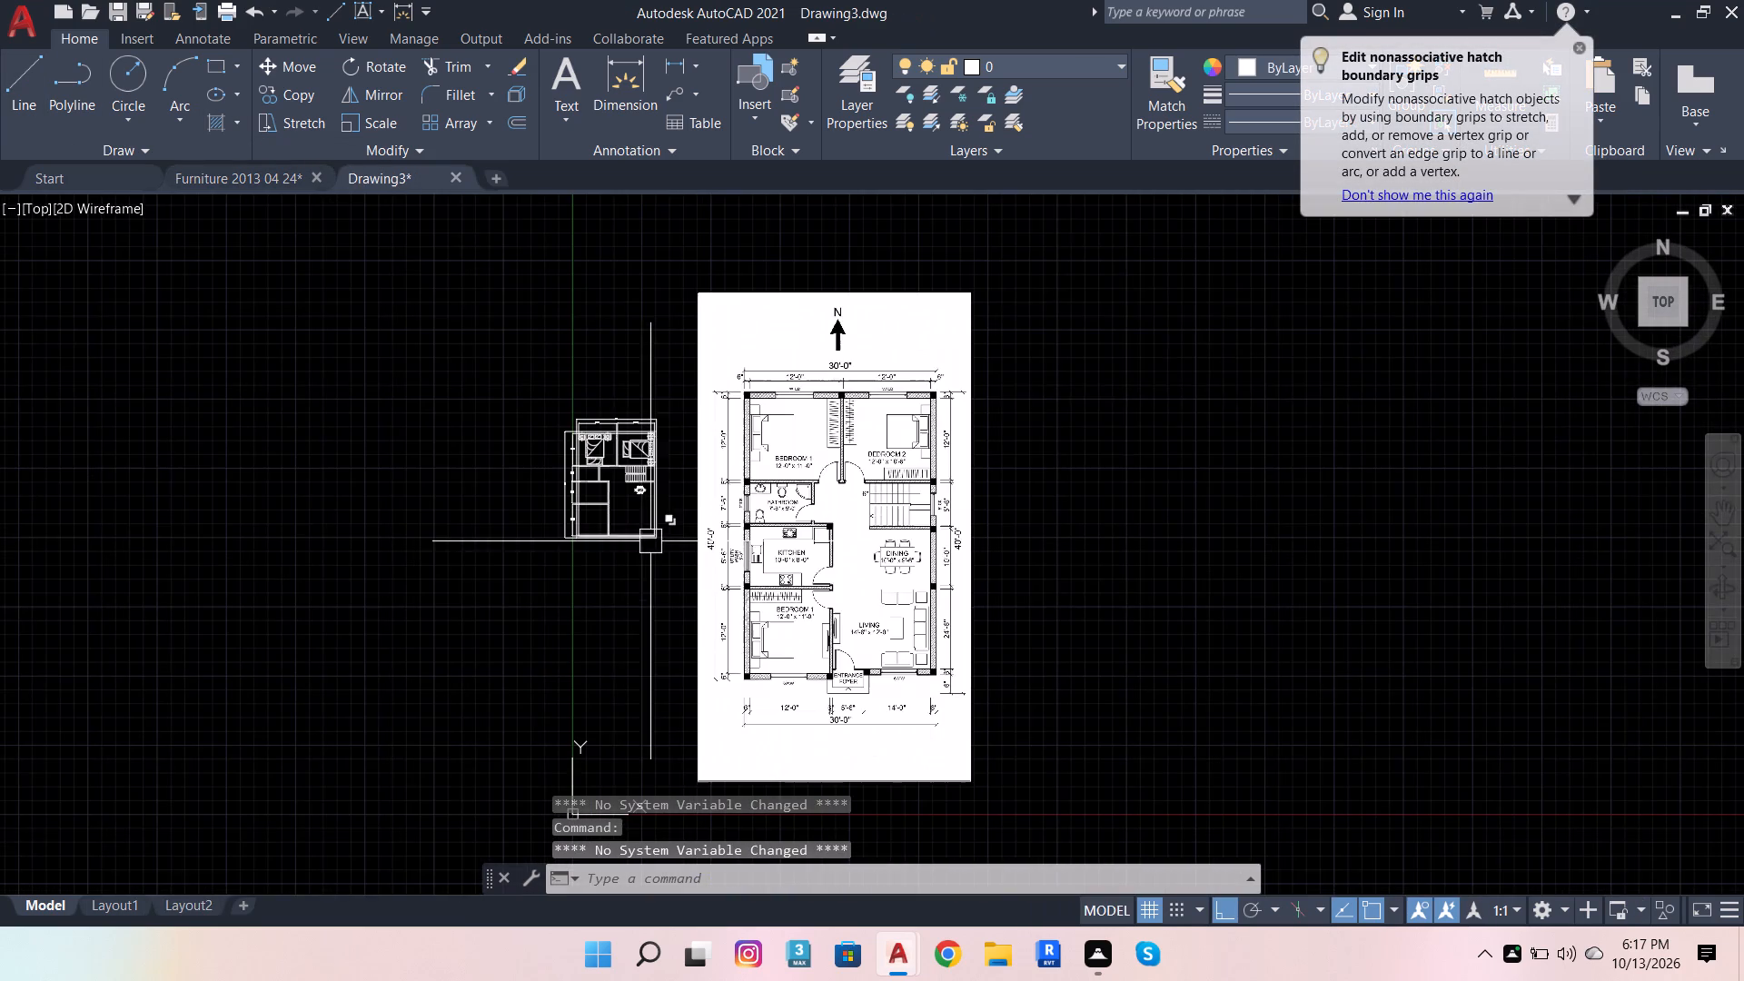
key(ctrl+v)
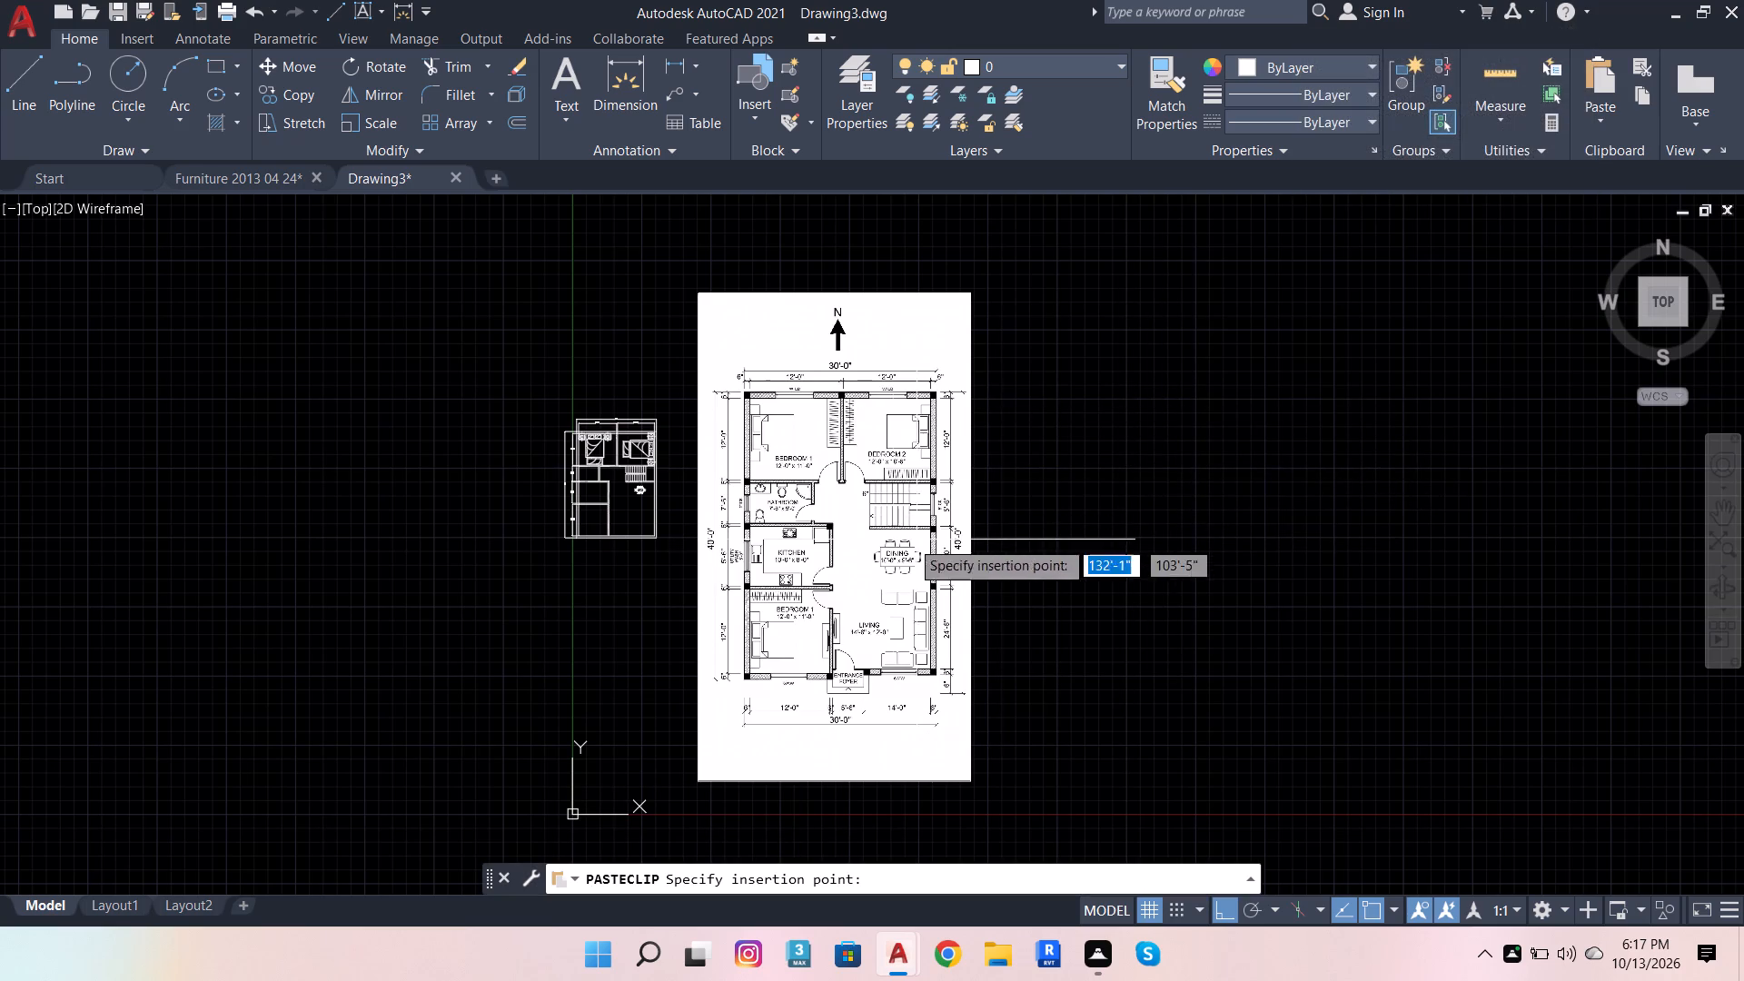
scroll(413, 616, up, 2)
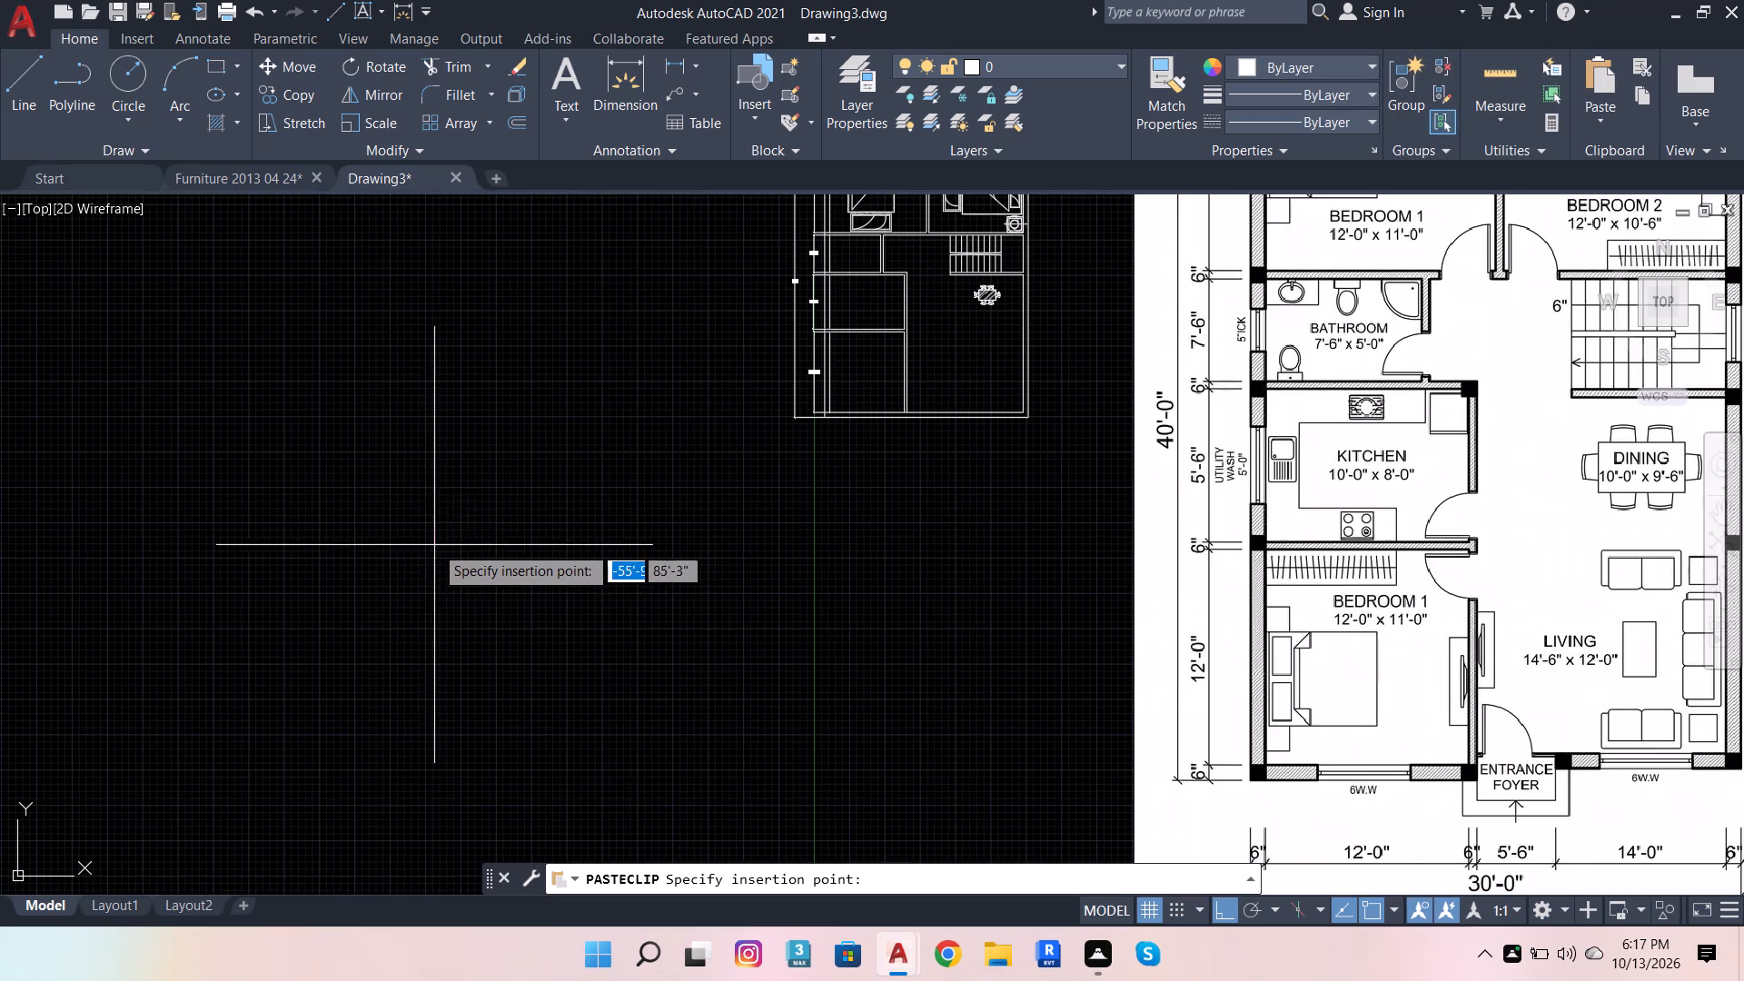
click(437, 540)
Group all the objects of the pasted sofa set into a single unnamed group.
drag(415, 324, 408, 359)
click(534, 651)
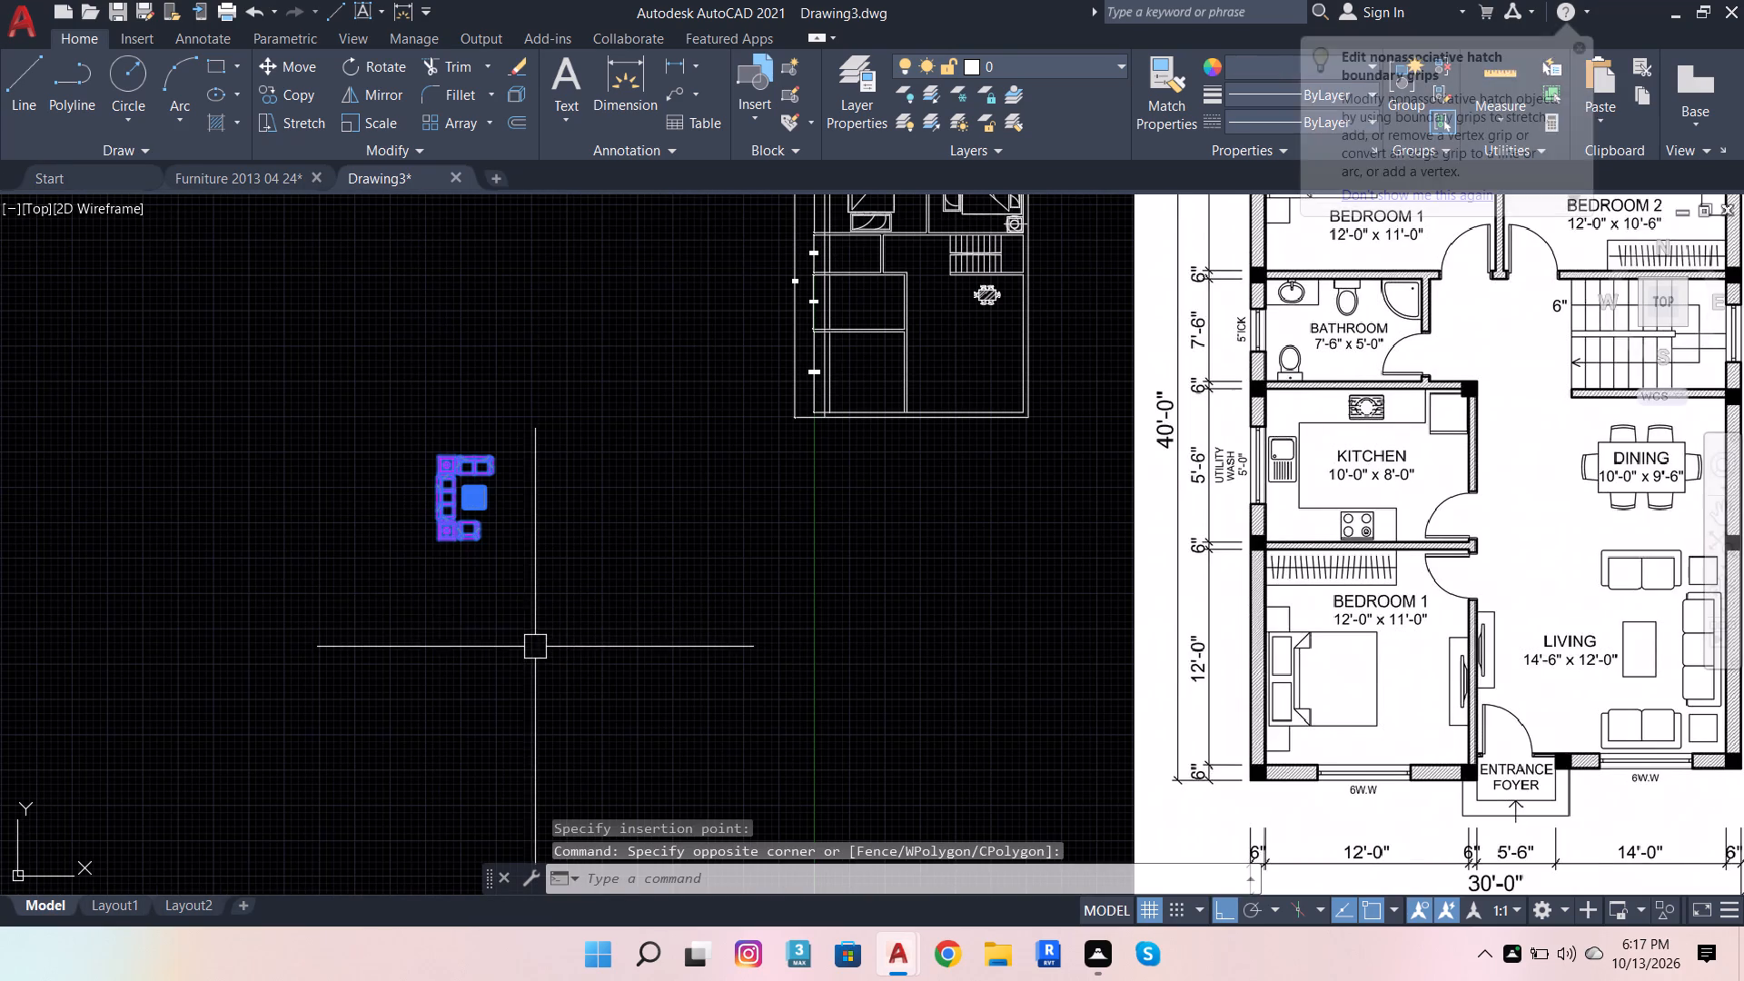
key(g)
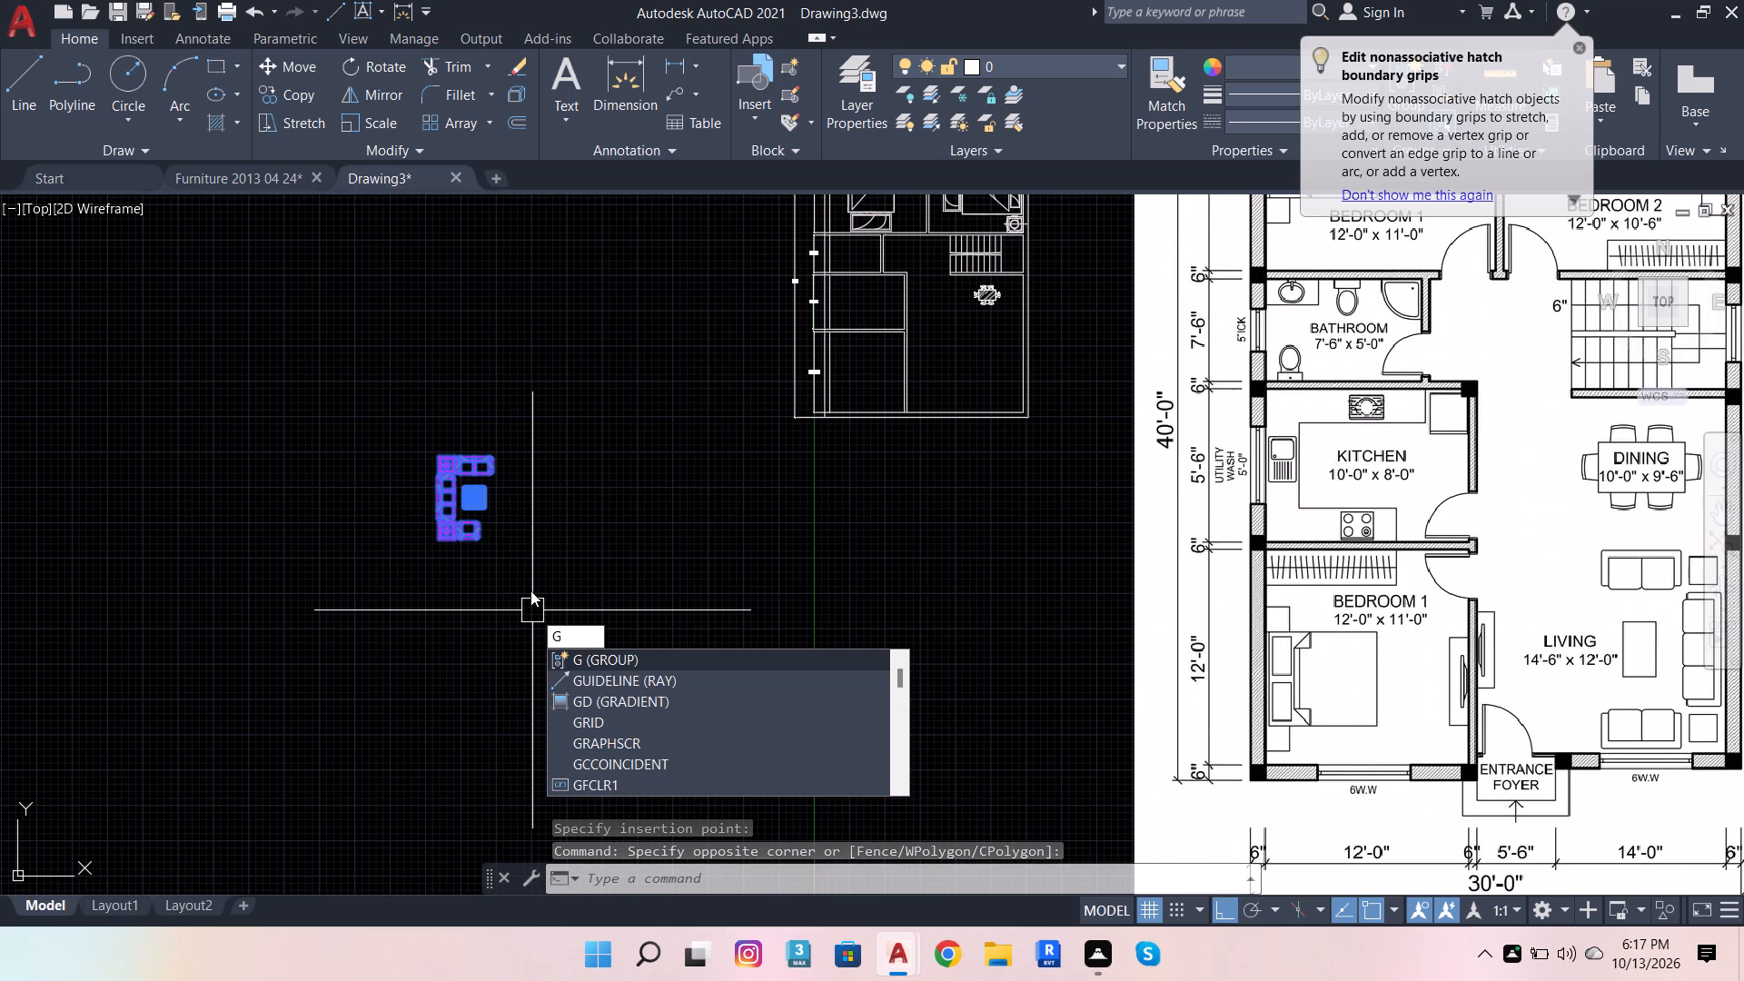
click(623, 656)
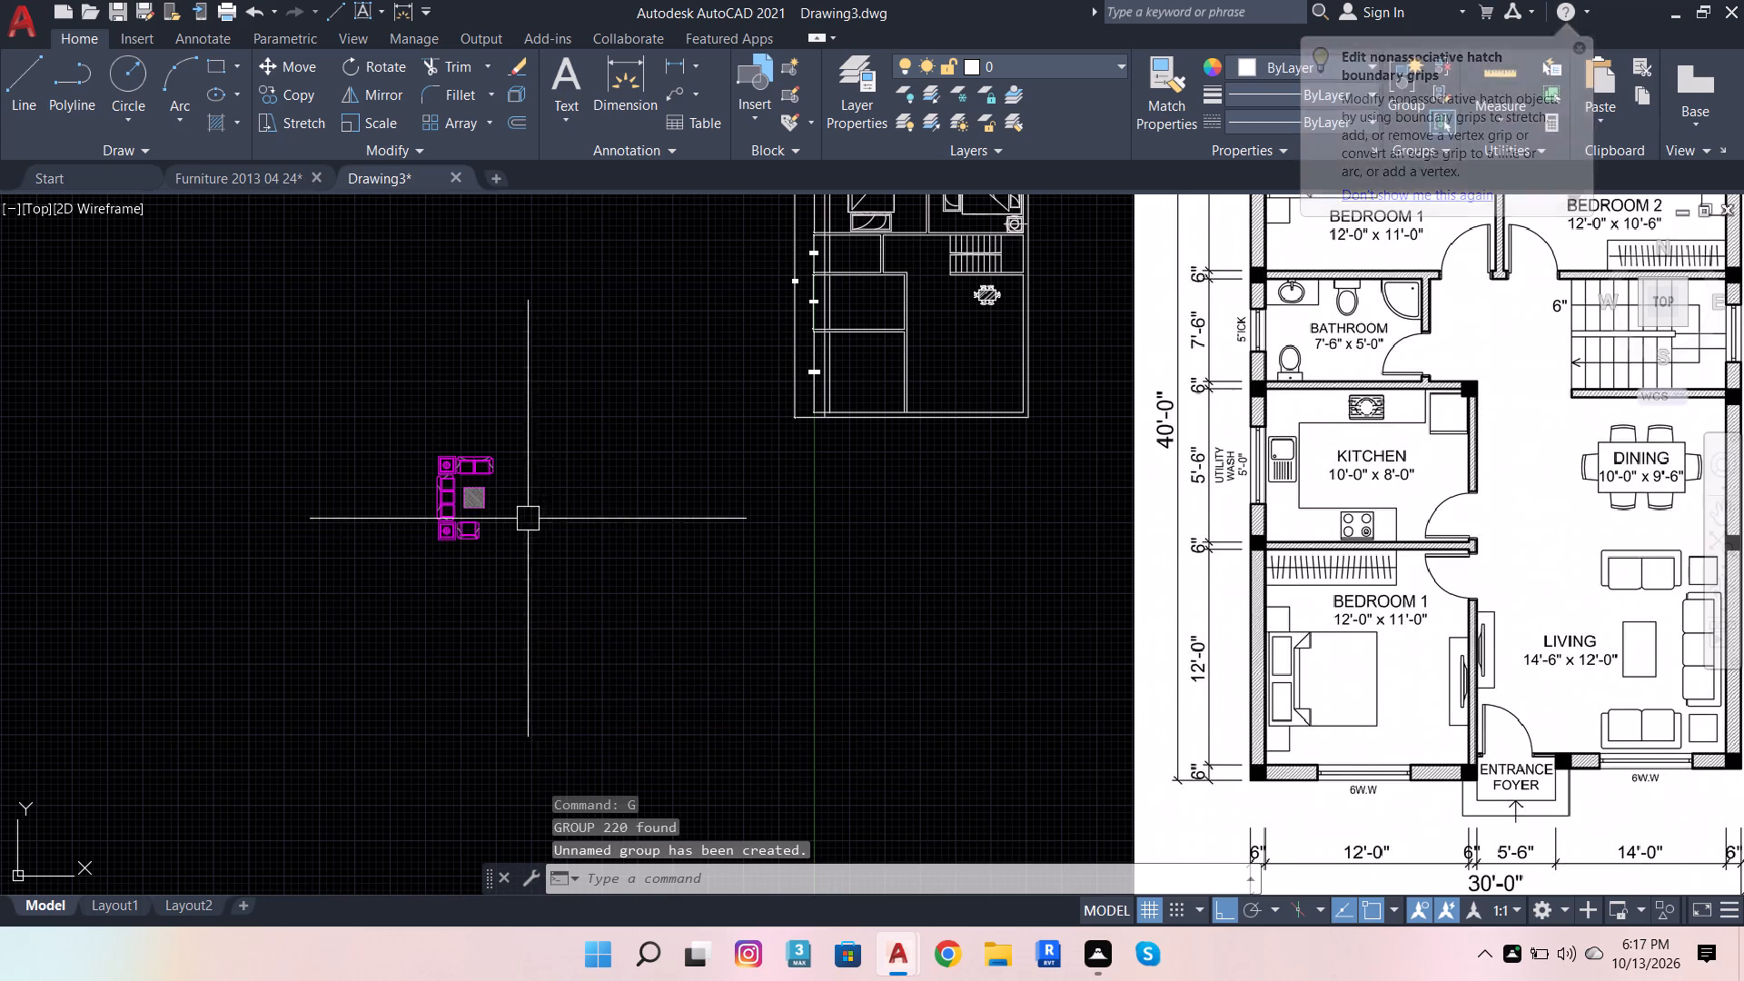
Rotate the grouped sofa set 180° so the long sofa is on the right and the U opens left.
click(486, 463)
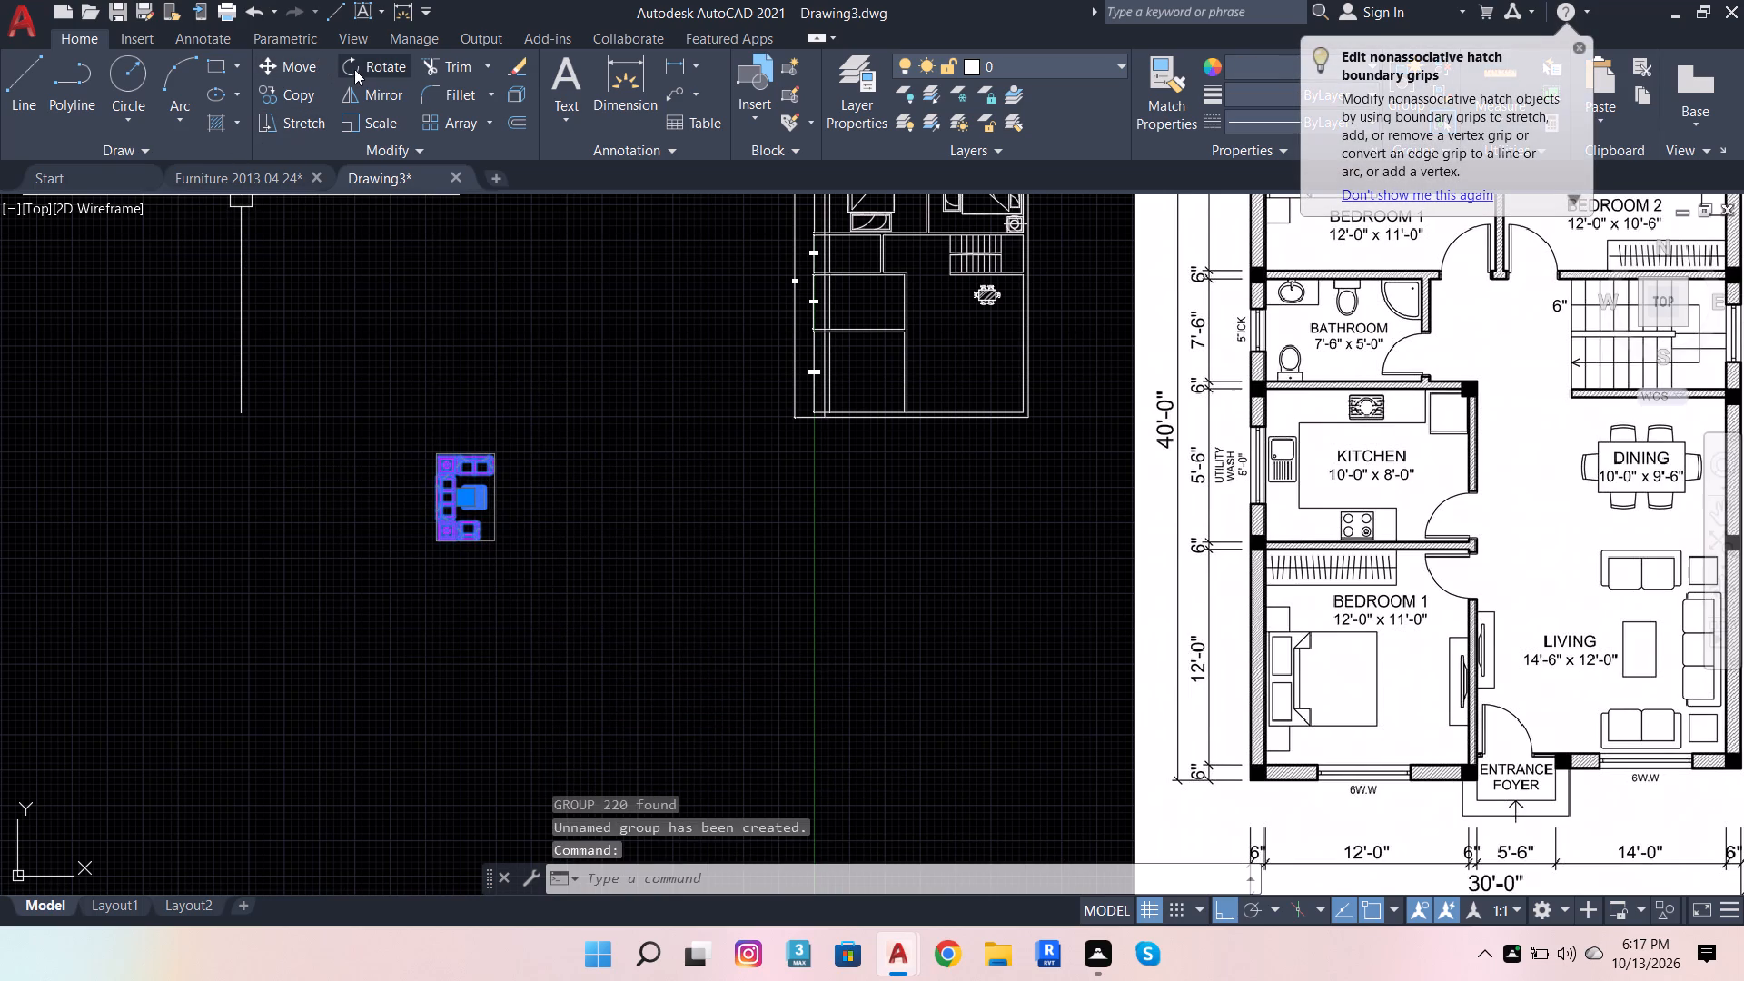
click(356, 69)
click(514, 456)
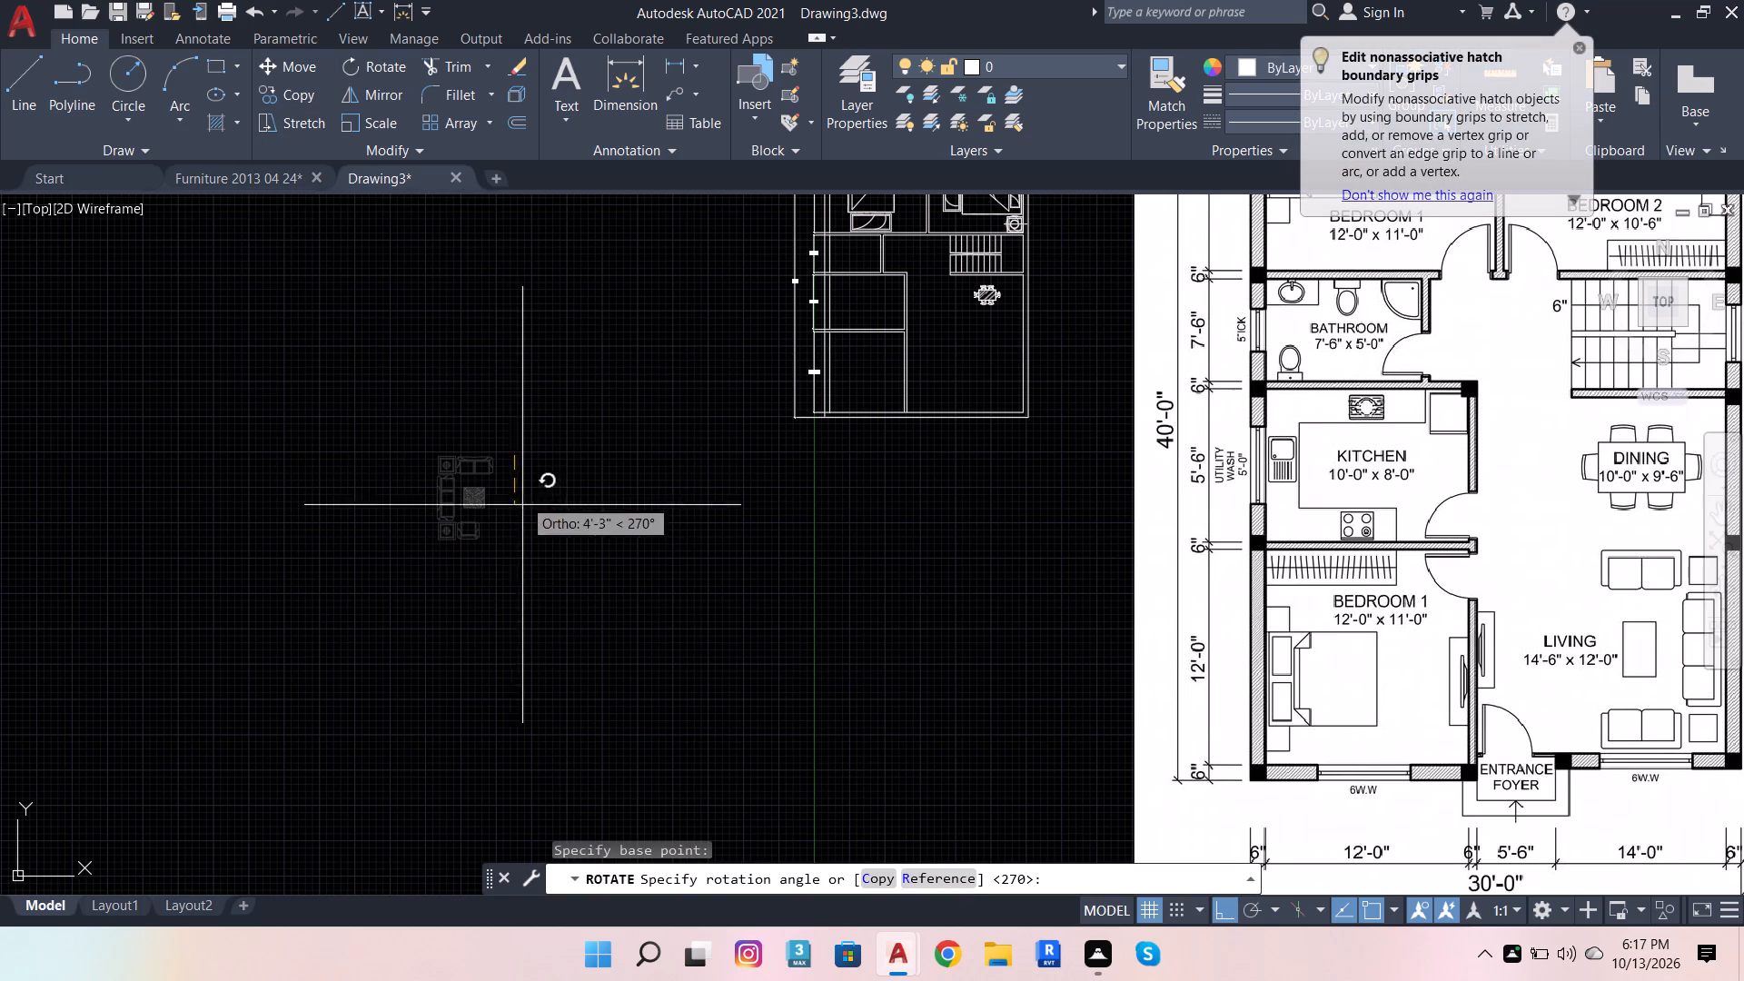
click(378, 431)
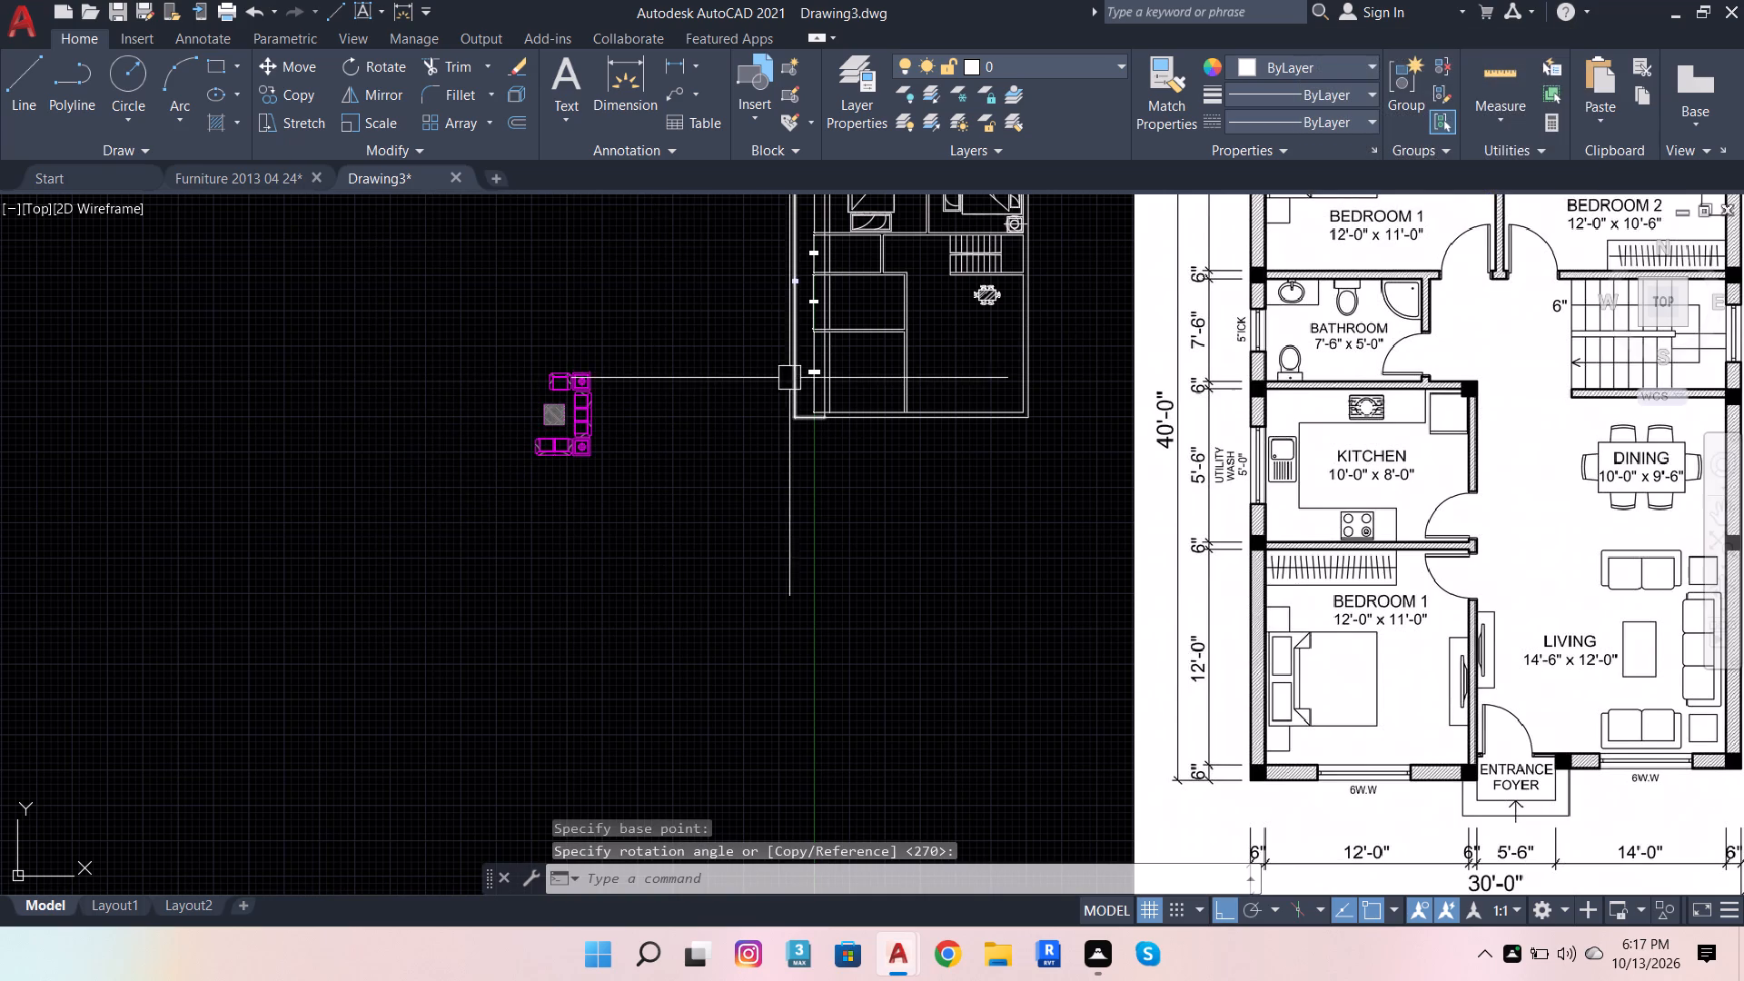
Move the sofa set by the bottom-right corner of its corner table to the living room's bottom-right inner wall corner.
click(562, 408)
click(293, 64)
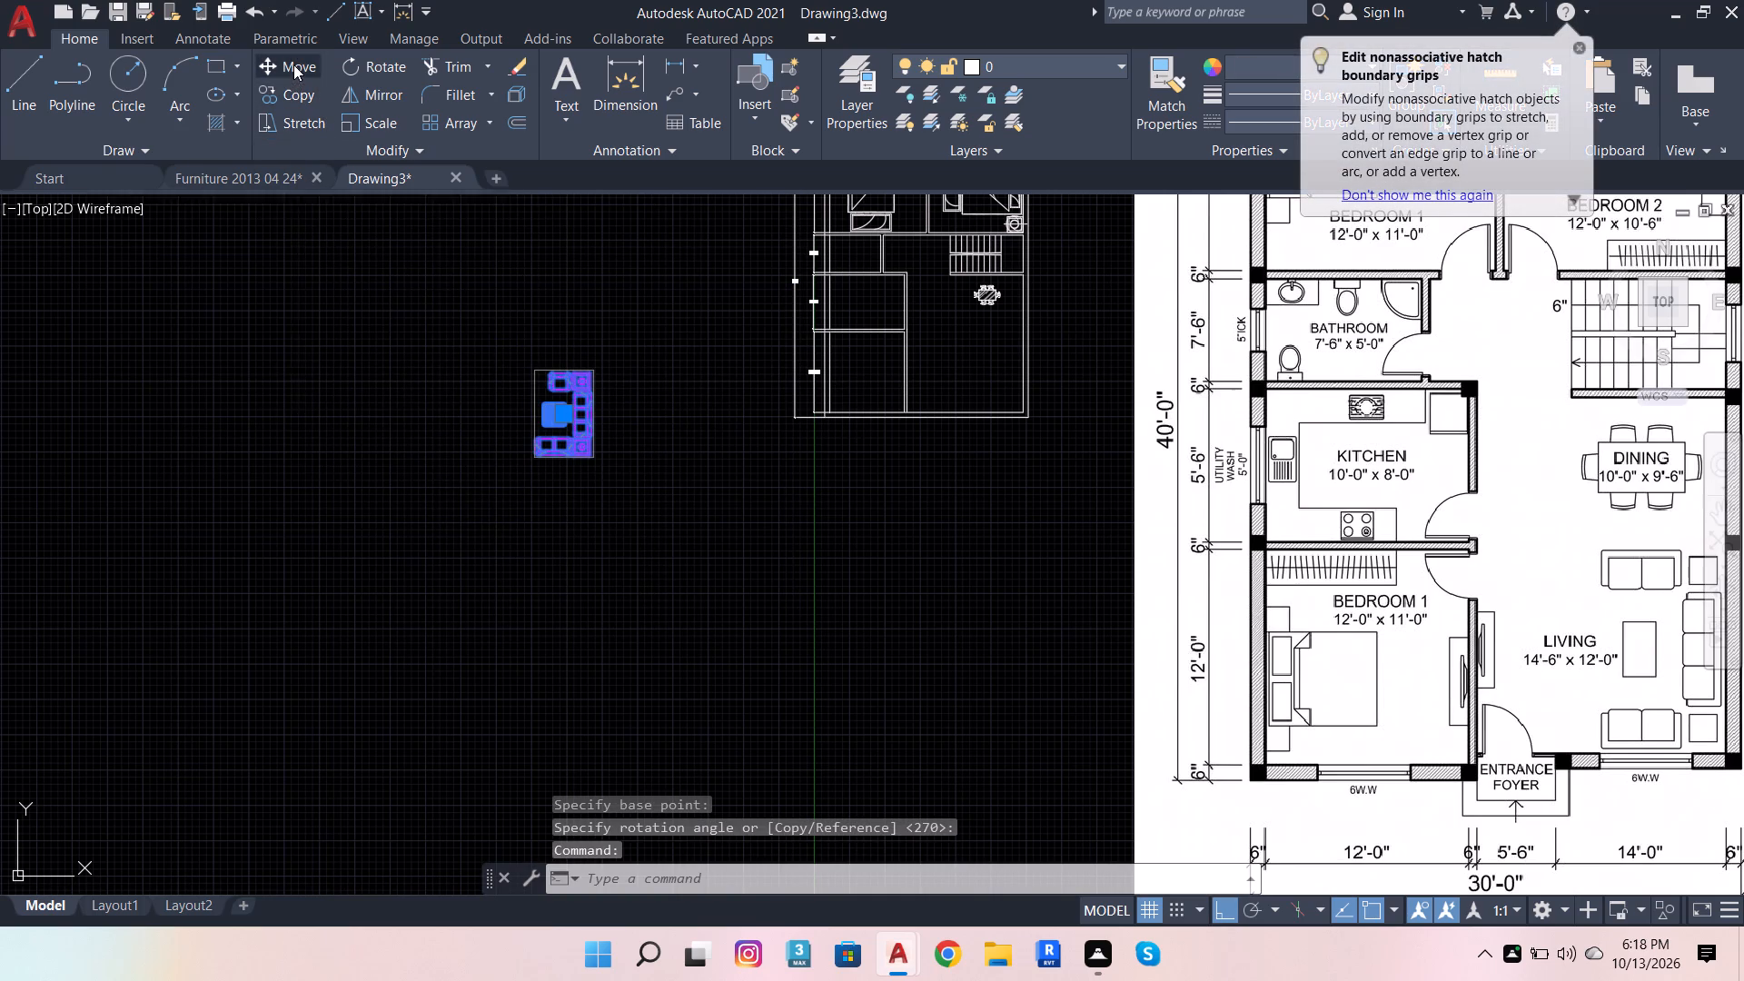
scroll(629, 532, up, 2)
scroll(510, 358, up, 1)
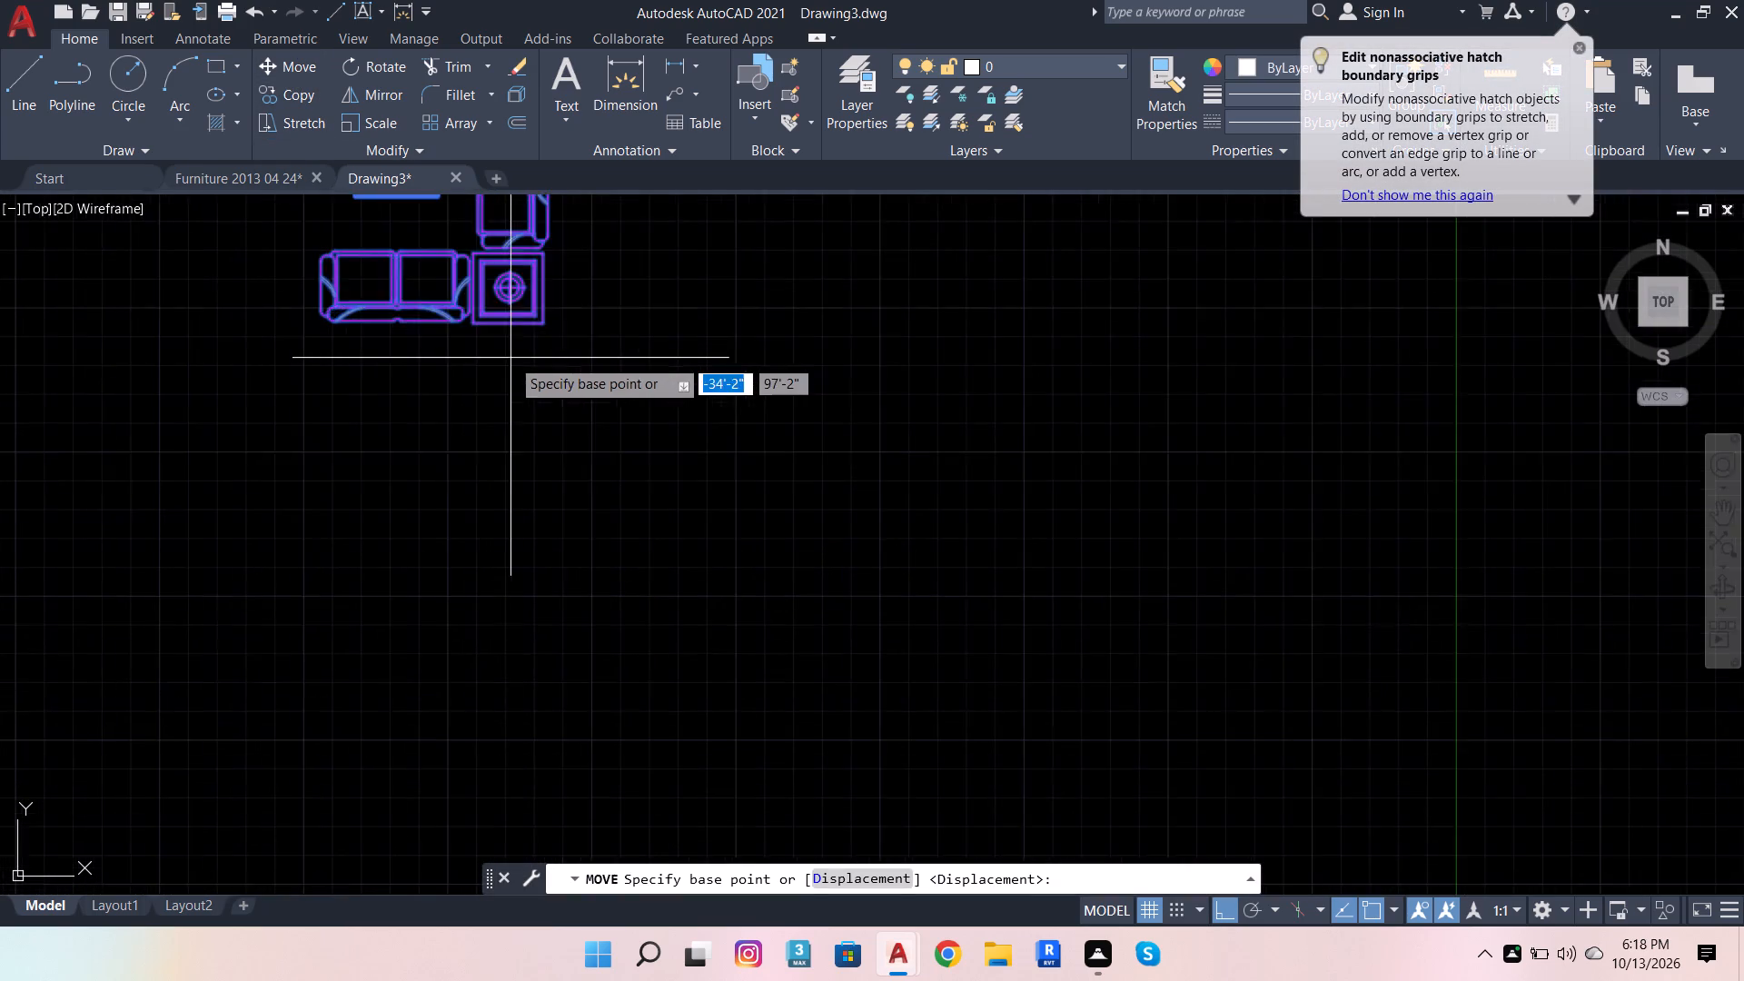
scroll(510, 358, up, 2)
click(590, 260)
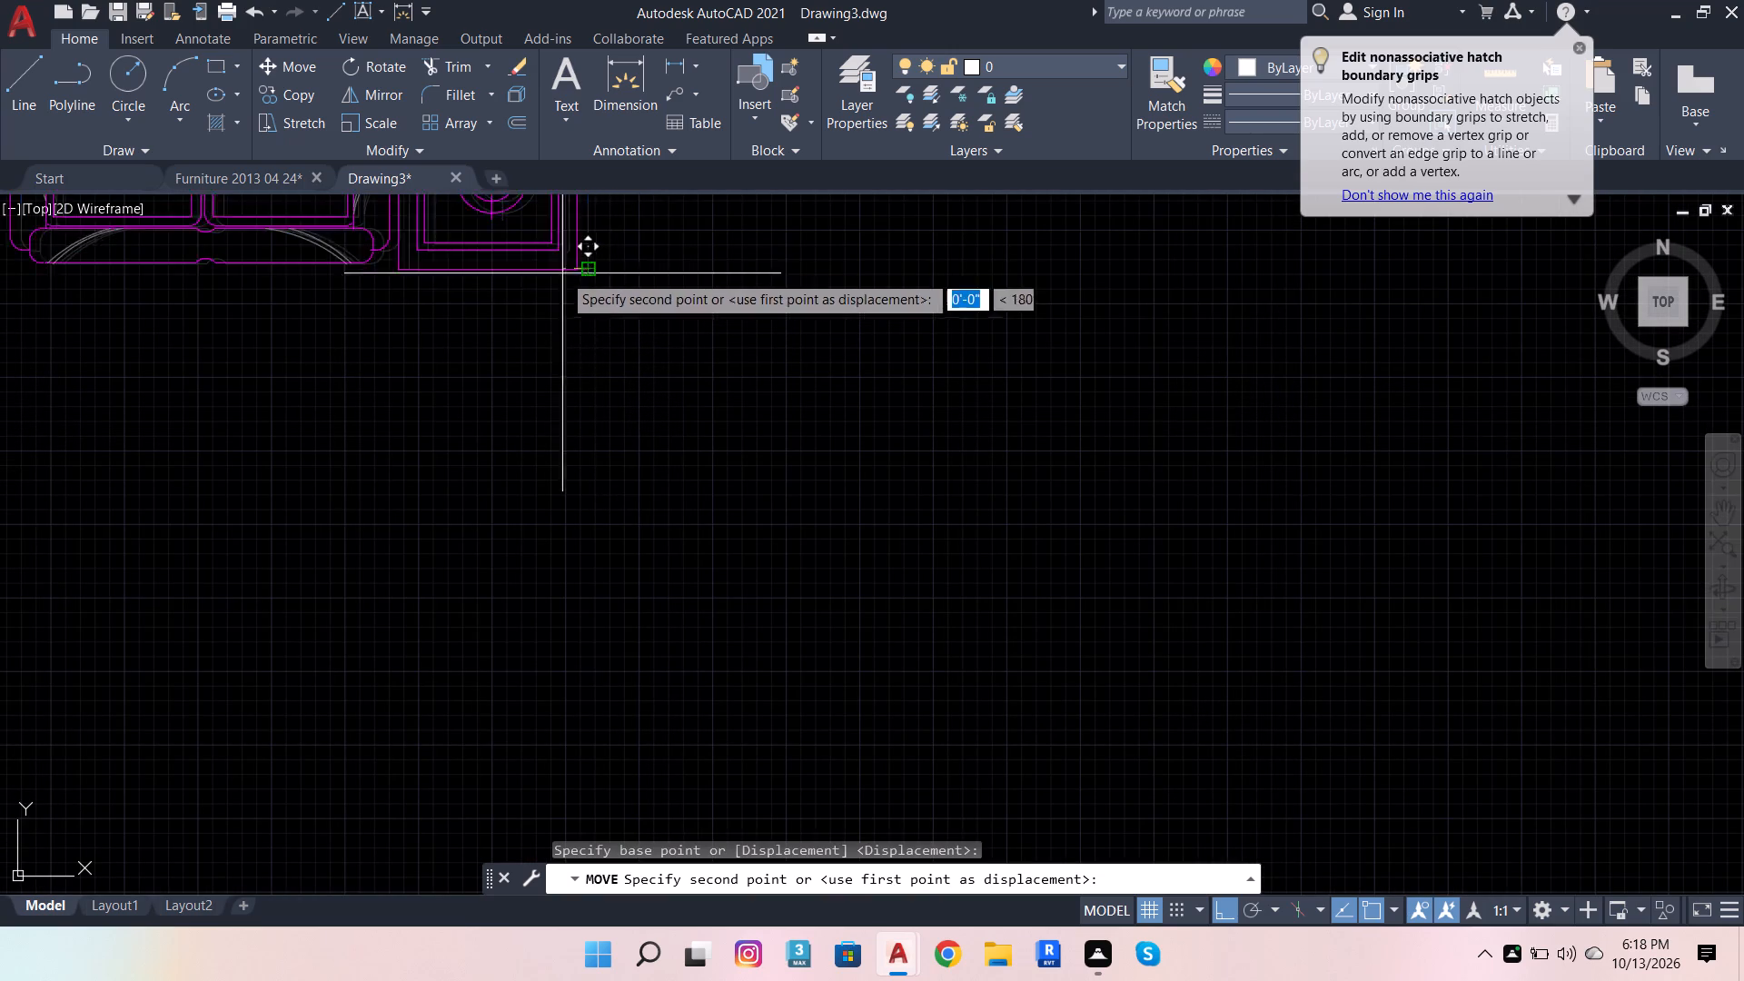
scroll(523, 325, down, 7)
scroll(730, 314, up, 3)
scroll(585, 290, up, 3)
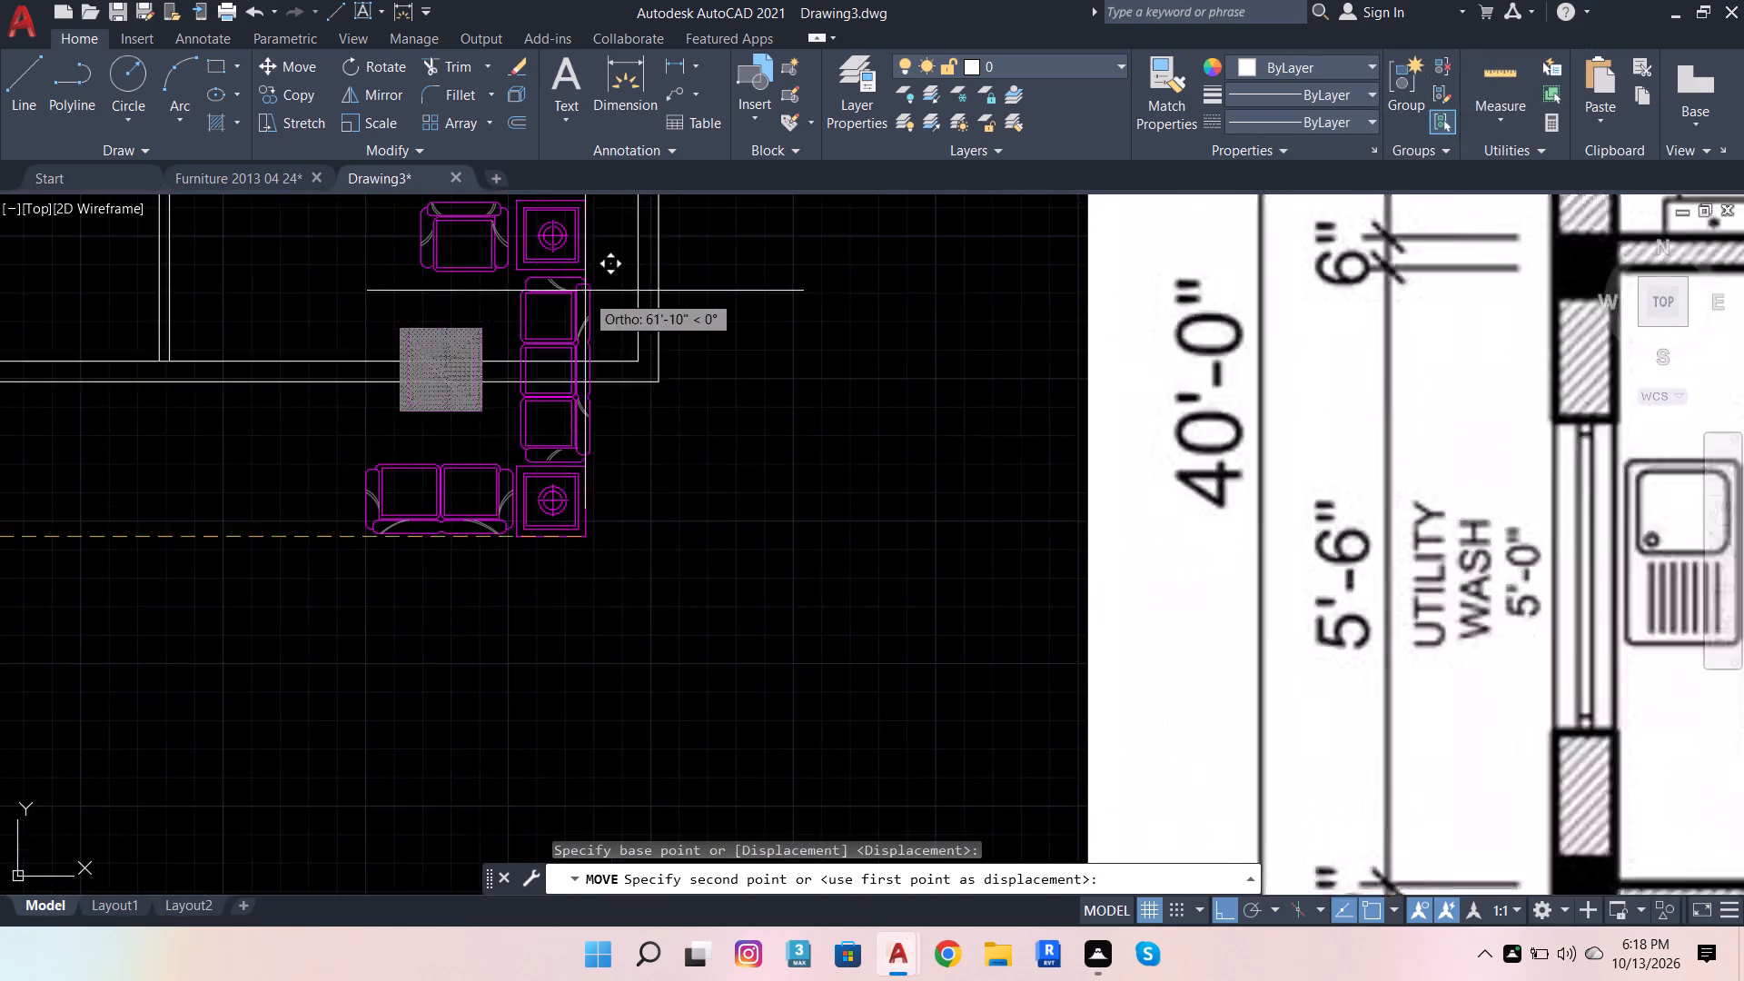
click(655, 407)
Move the sofa set diagonally up and left about 5" with Ortho off, clear of the living room walls.
scroll(617, 479, down, 5)
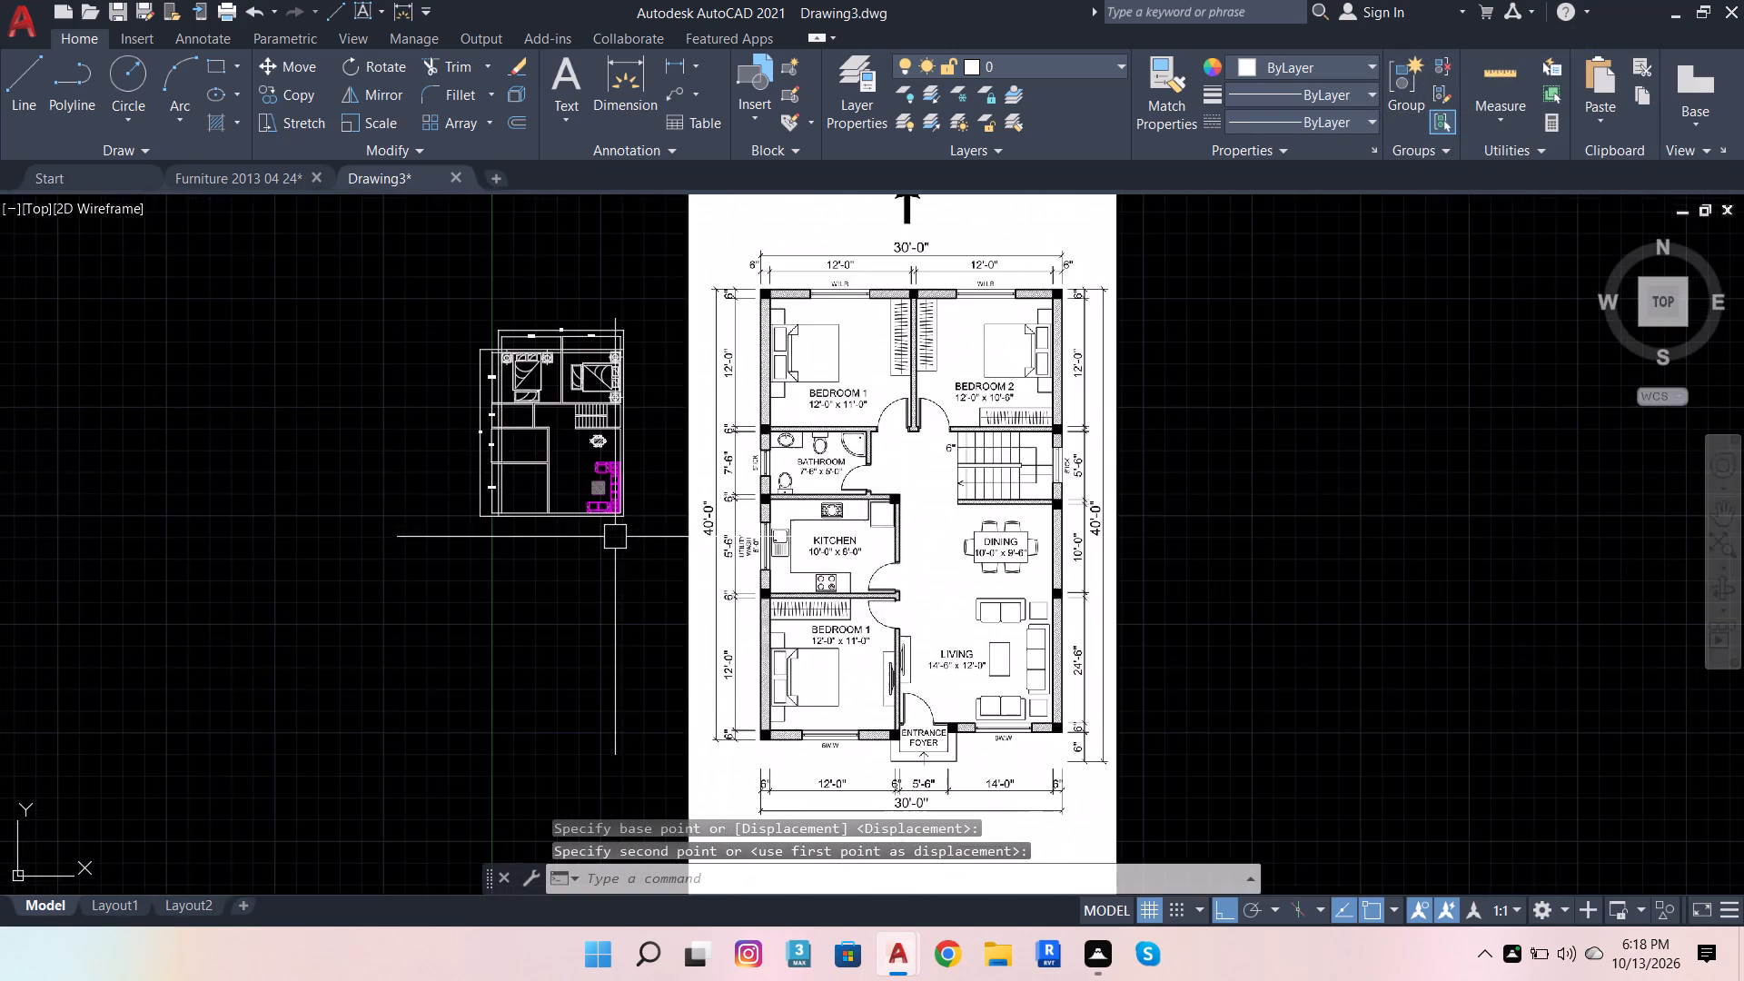
scroll(622, 490, up, 6)
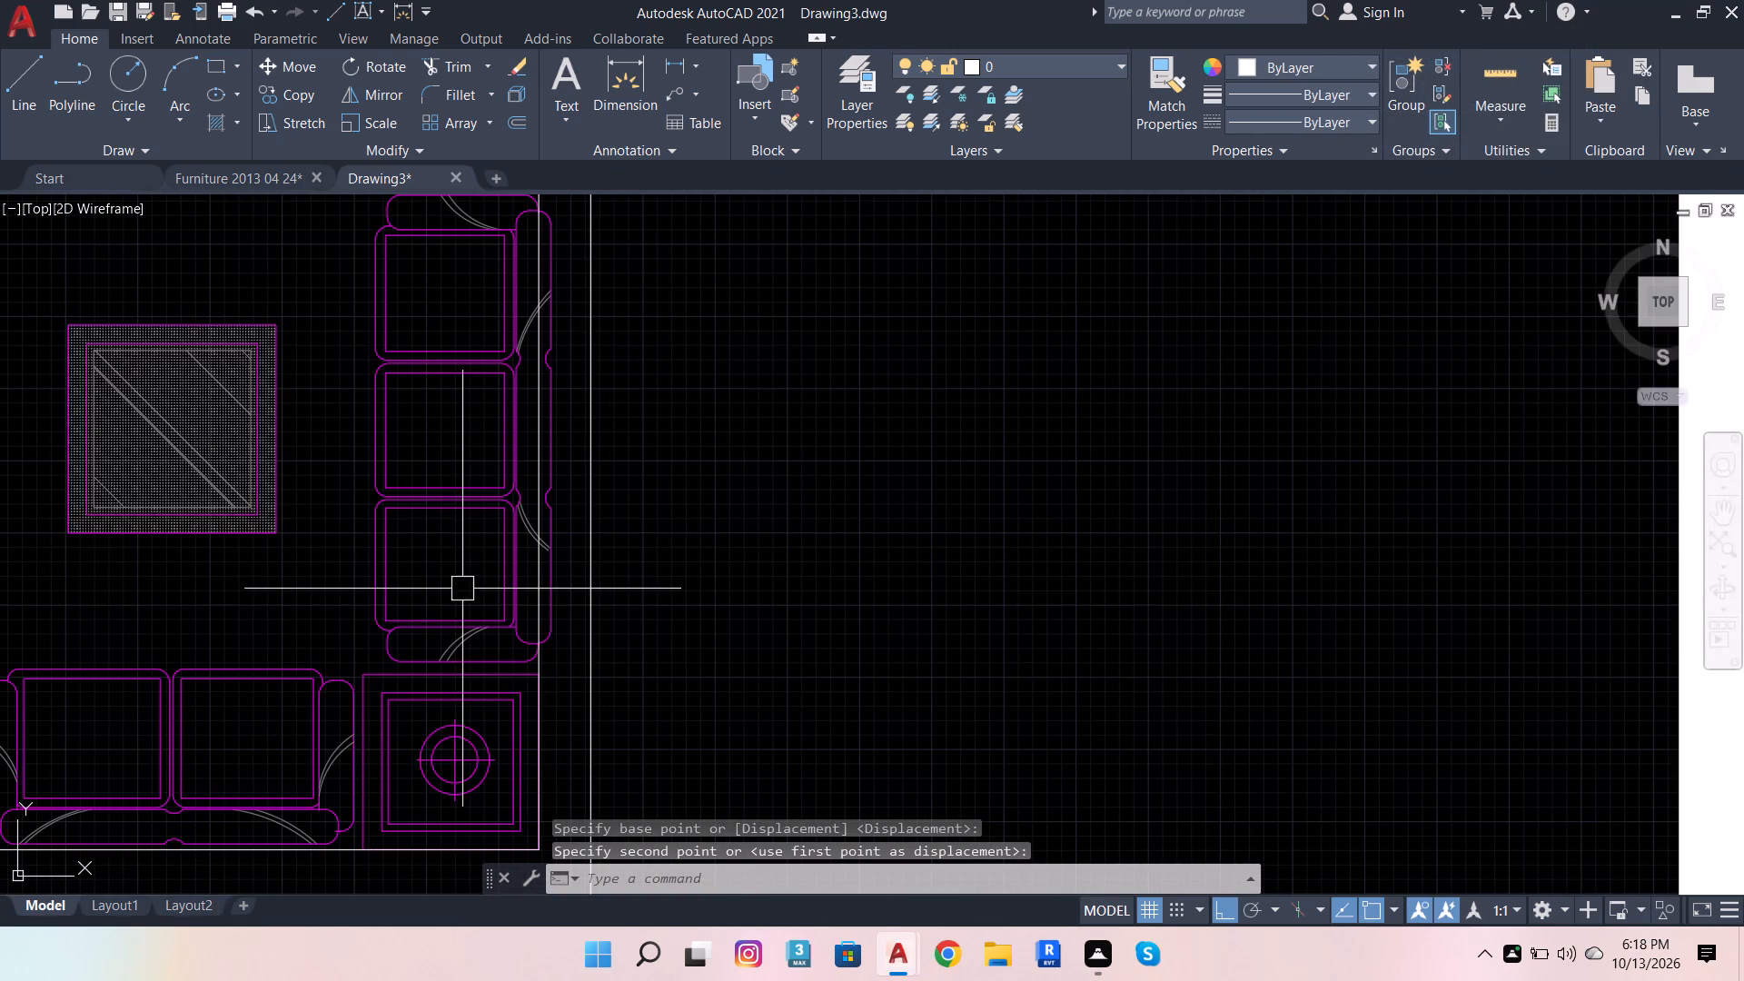
click(462, 589)
click(306, 512)
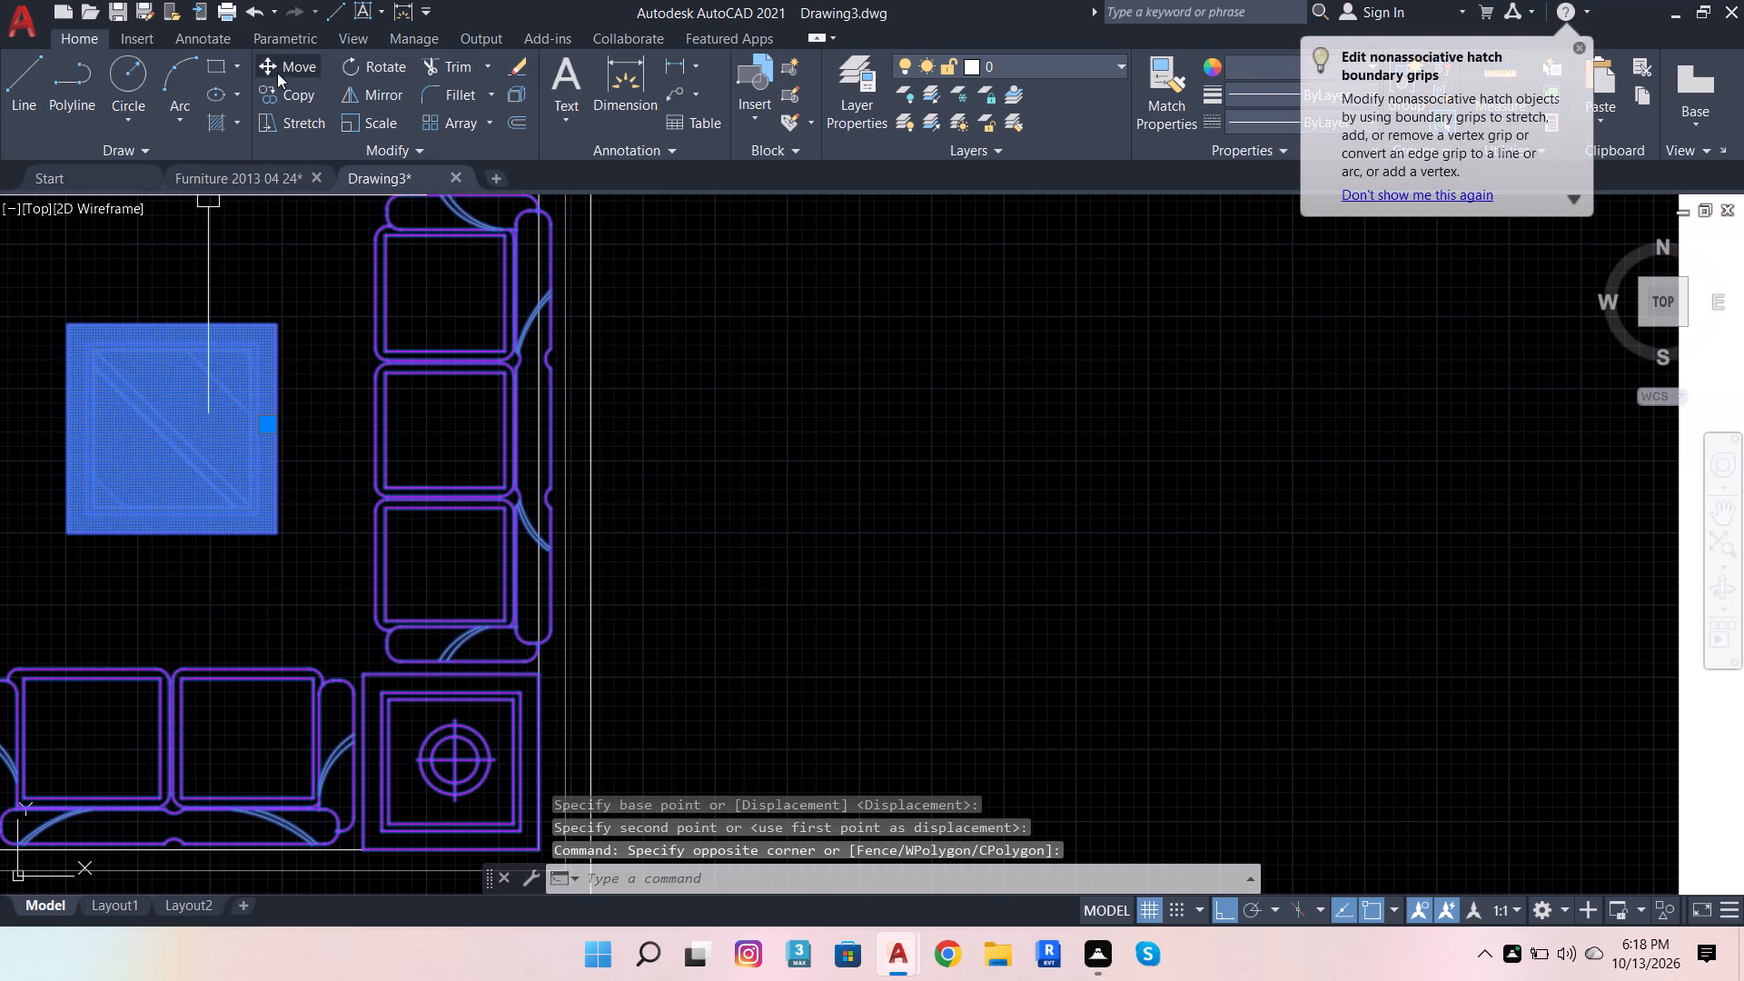
click(265, 71)
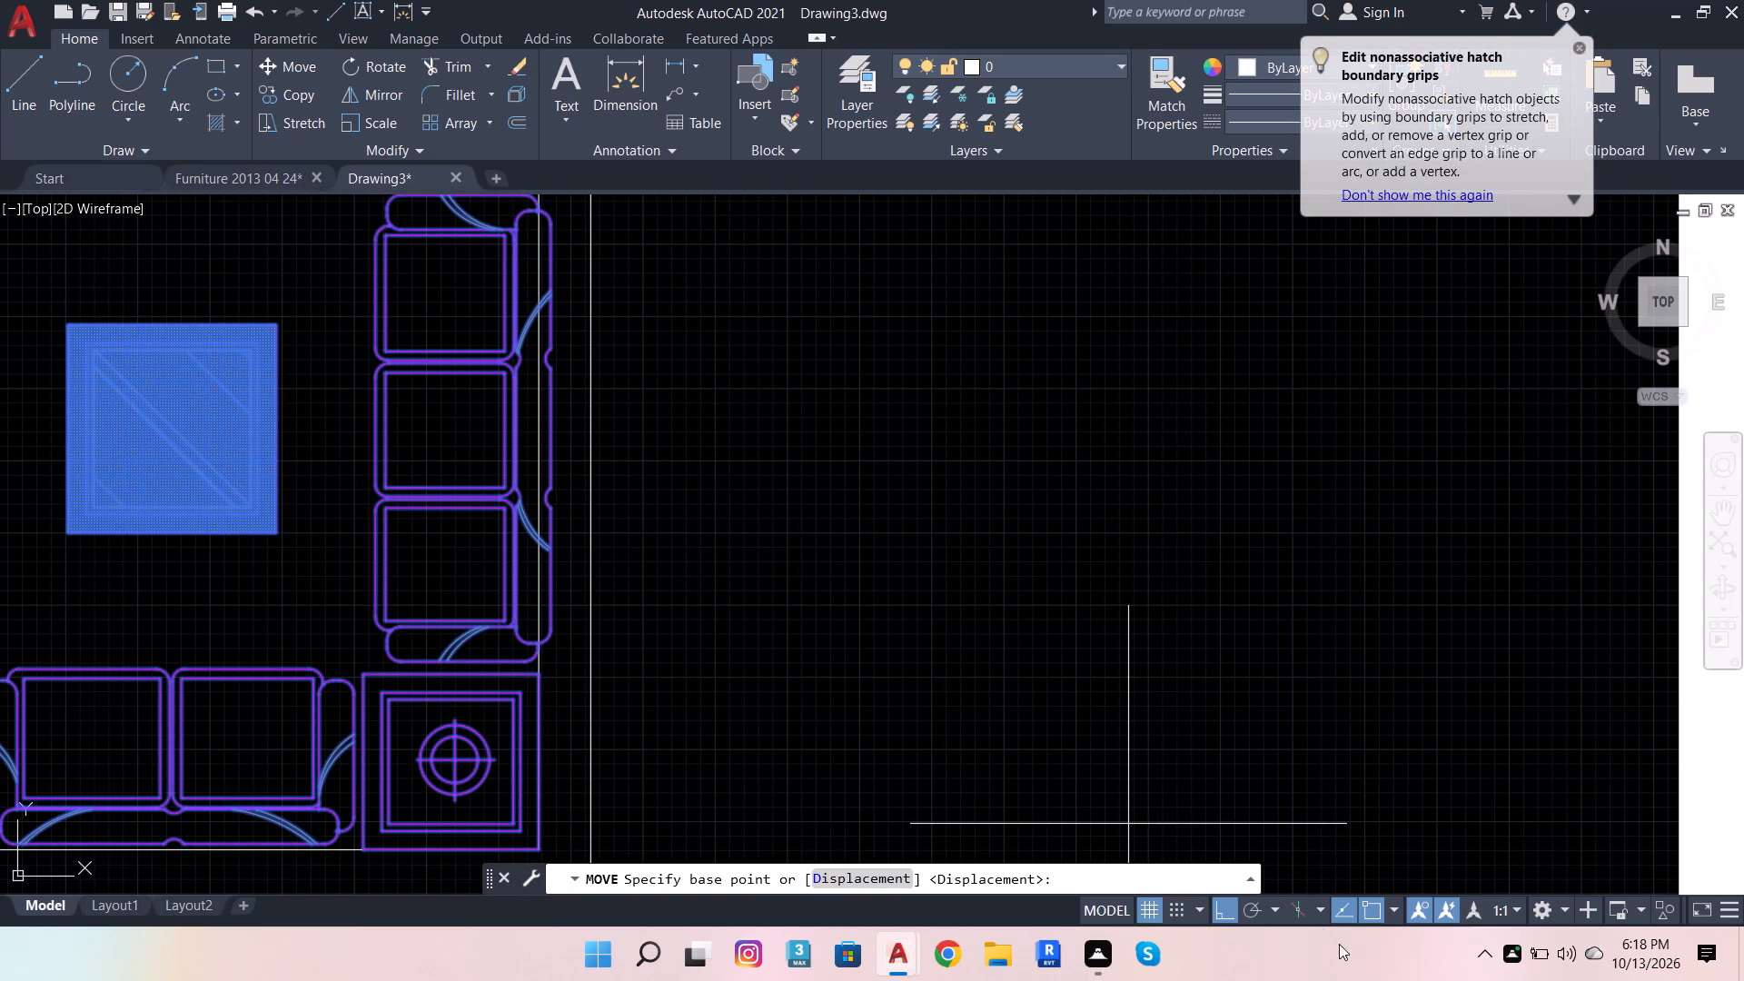
click(1209, 903)
click(1229, 904)
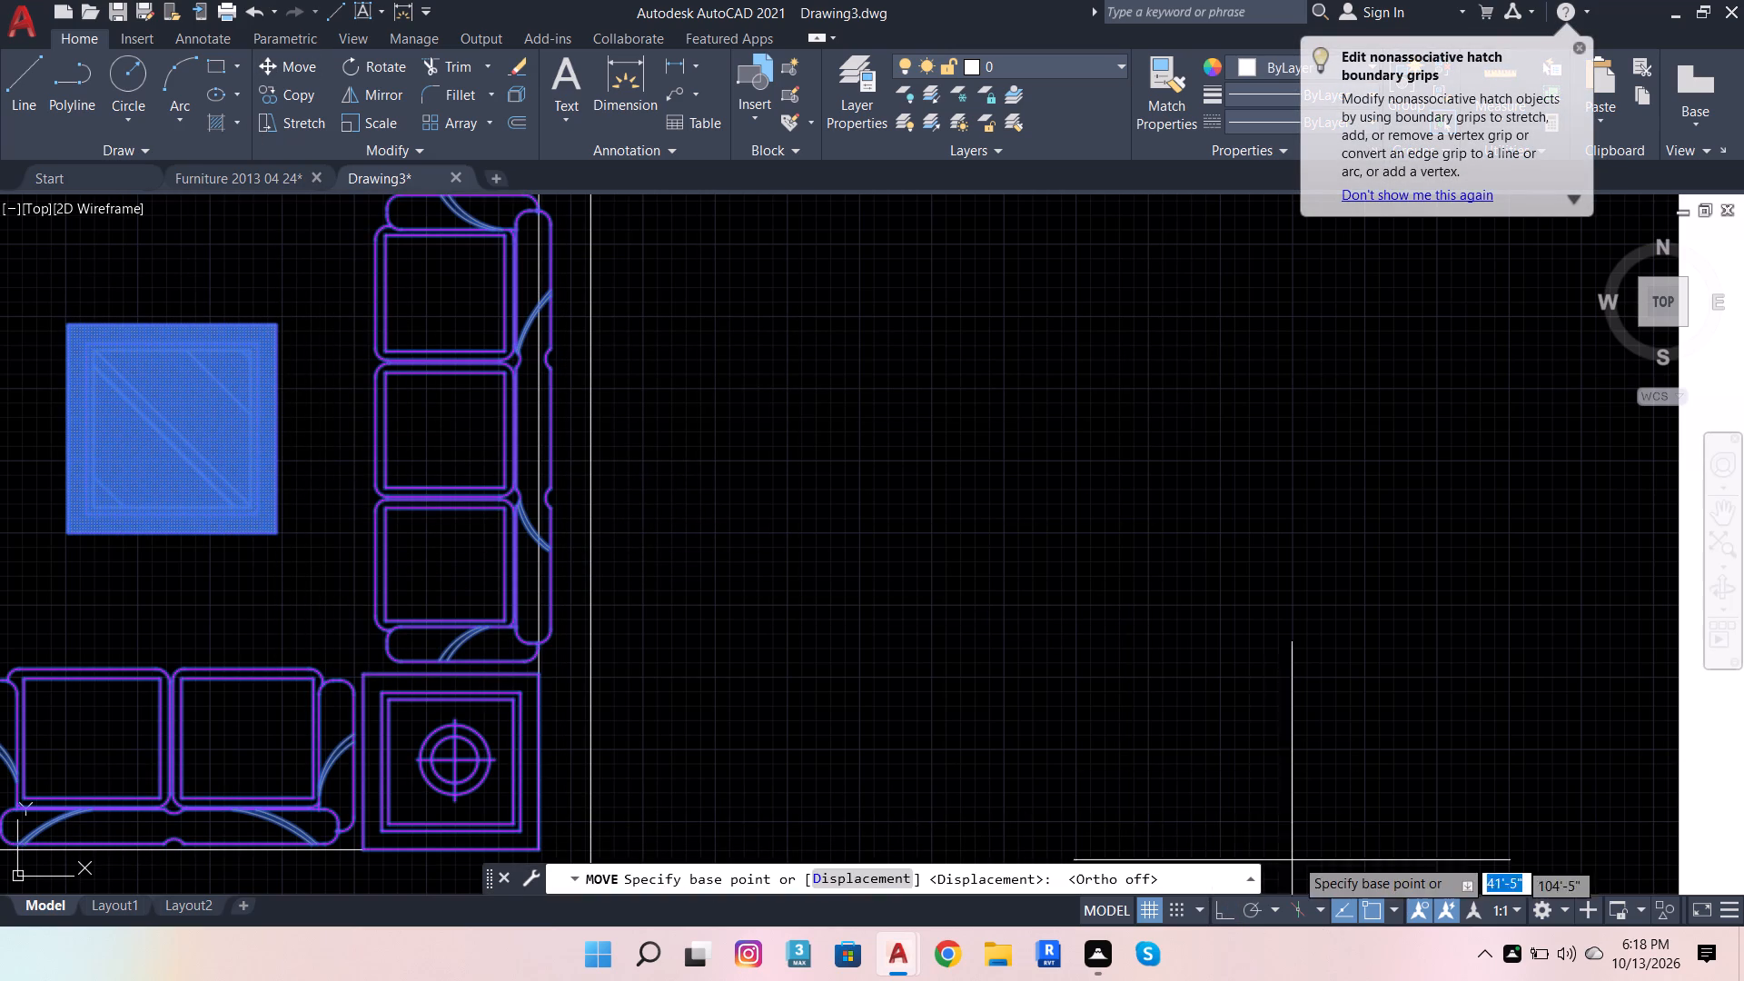
scroll(1333, 838, down, 3)
scroll(1097, 867, up, 5)
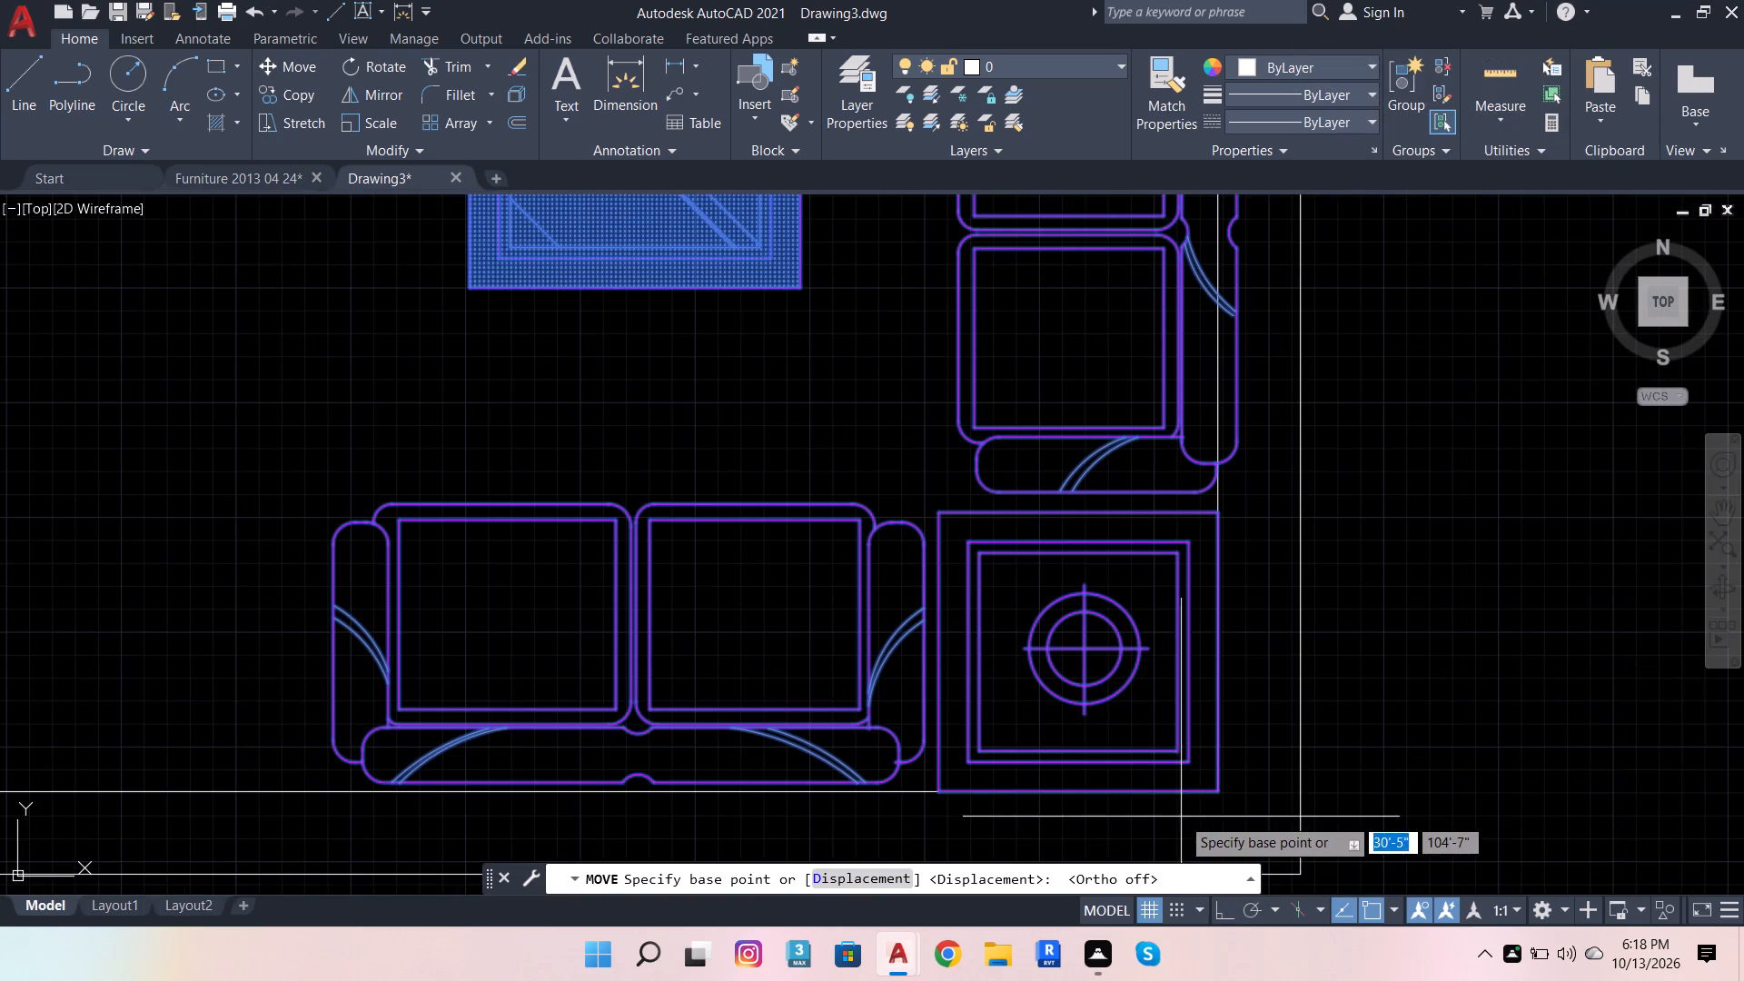
click(1221, 795)
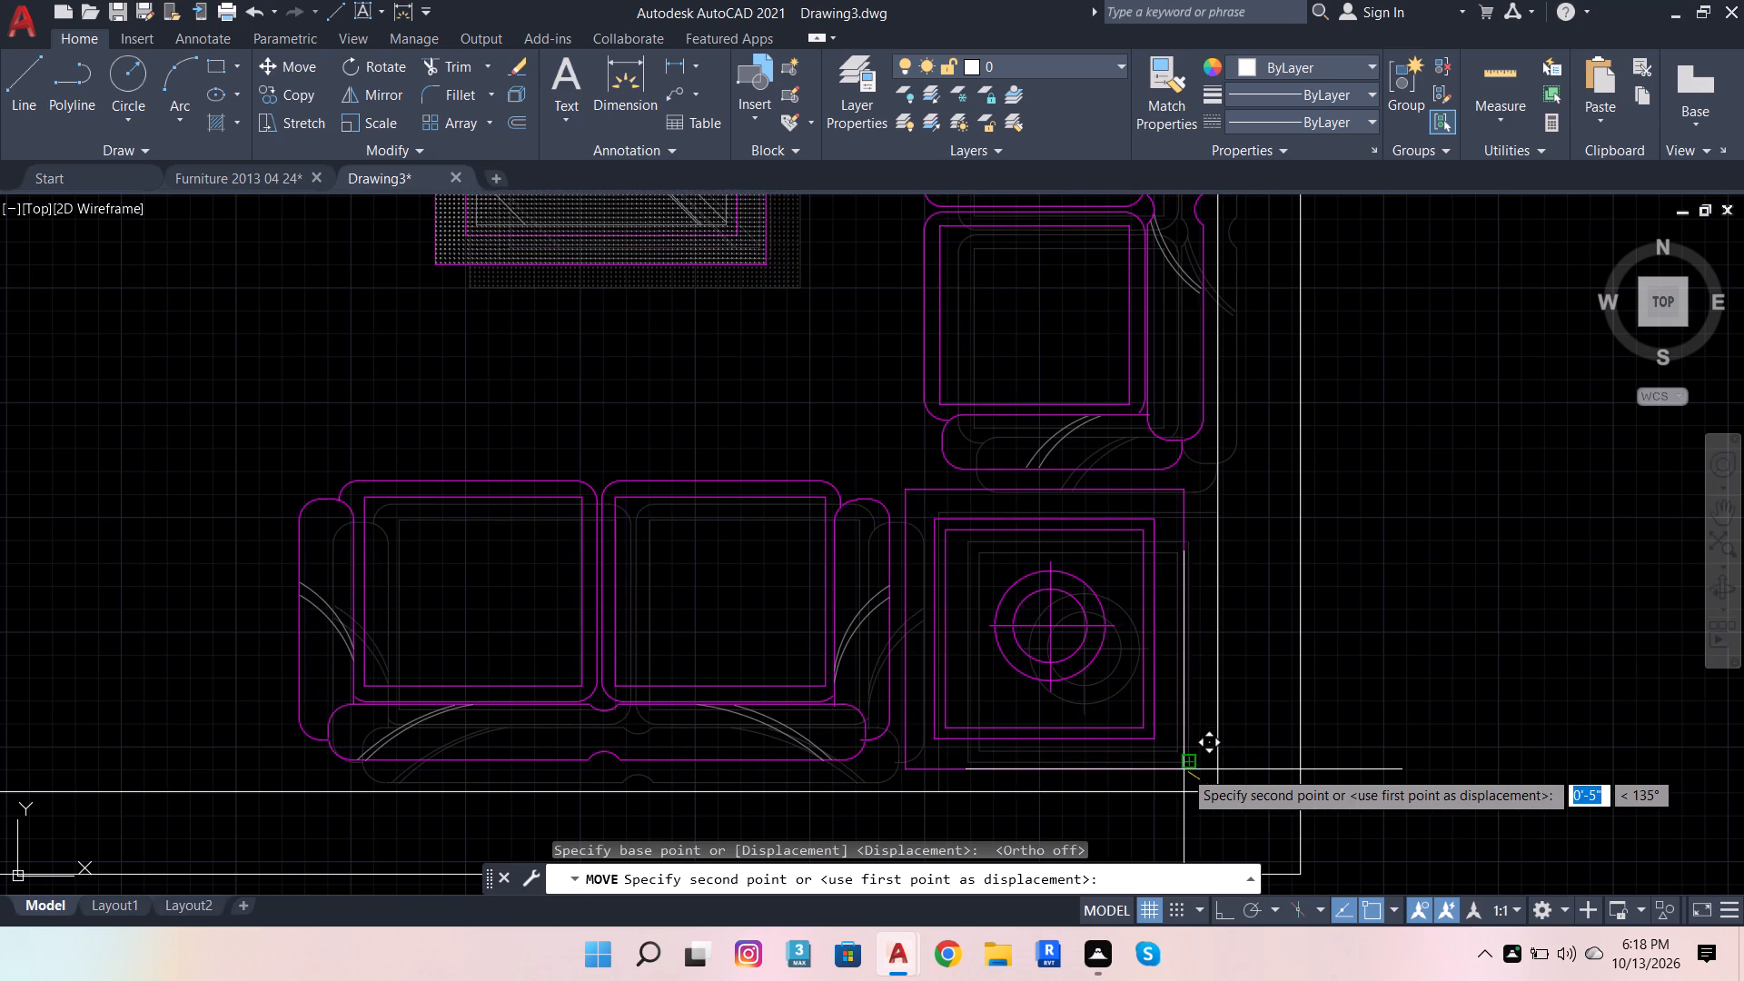
click(1184, 769)
Measure the seat width of the dining set's top-left chair with a temporary dimension, and delete the dimension.
scroll(1303, 726, down, 3)
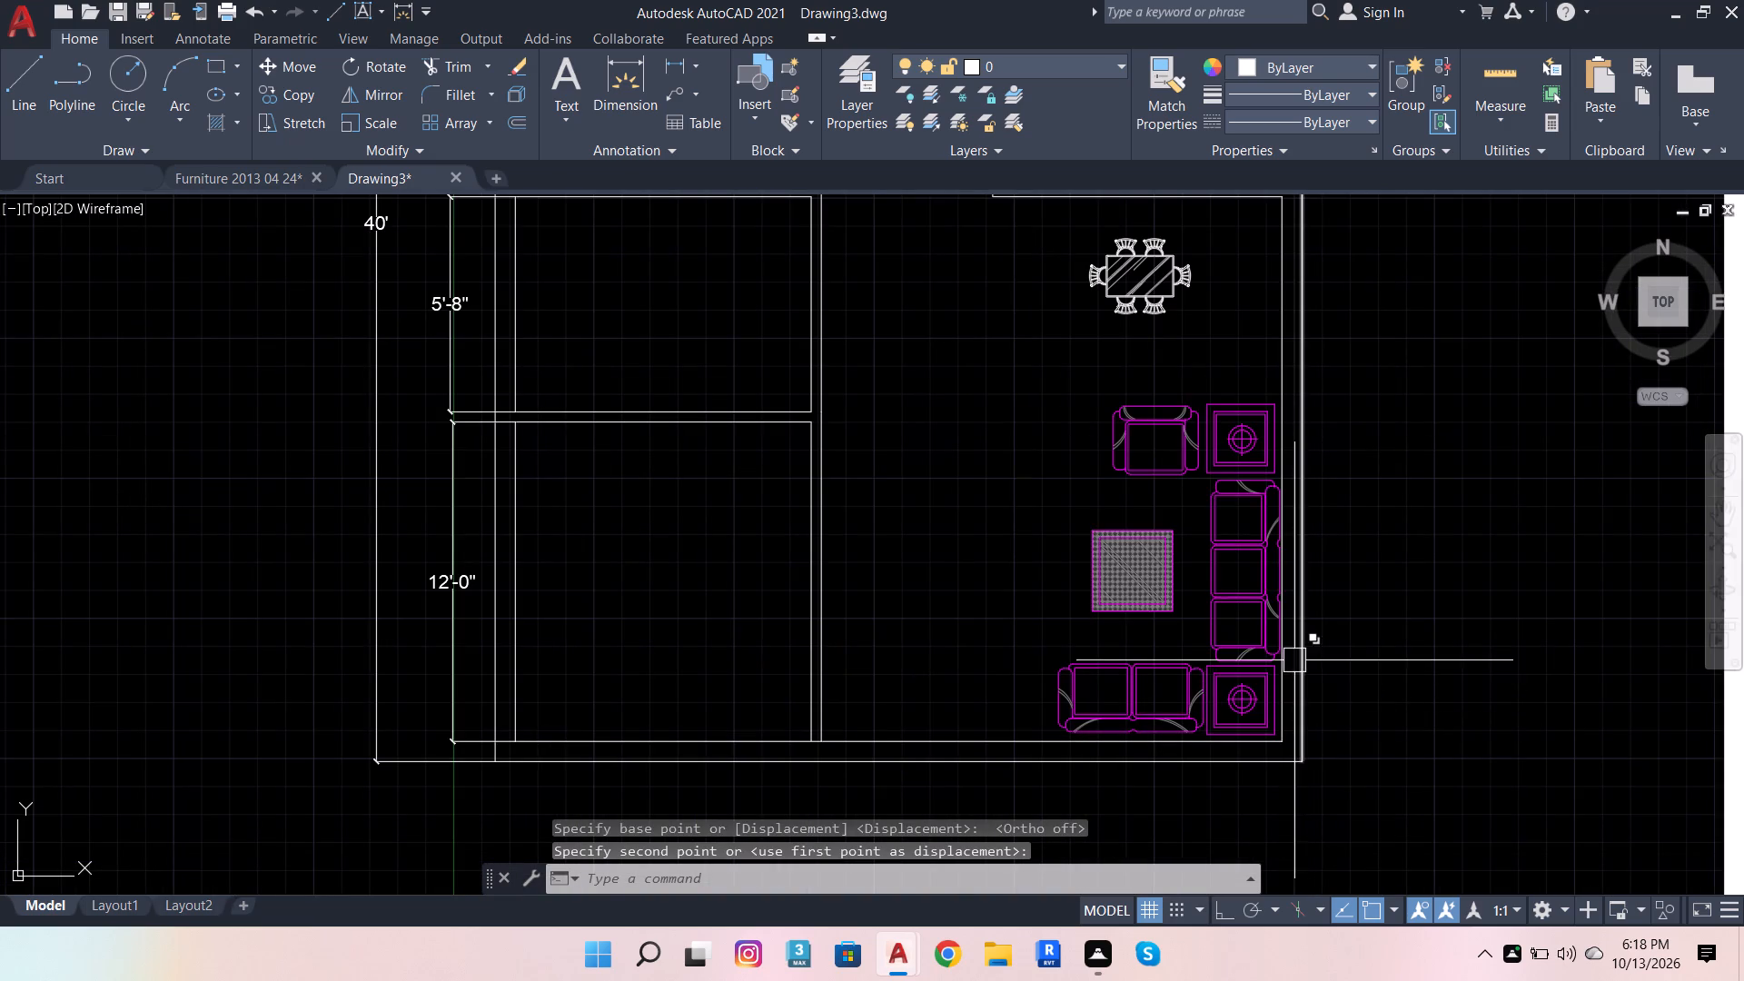
scroll(1116, 702, down, 2)
scroll(888, 720, down, 1)
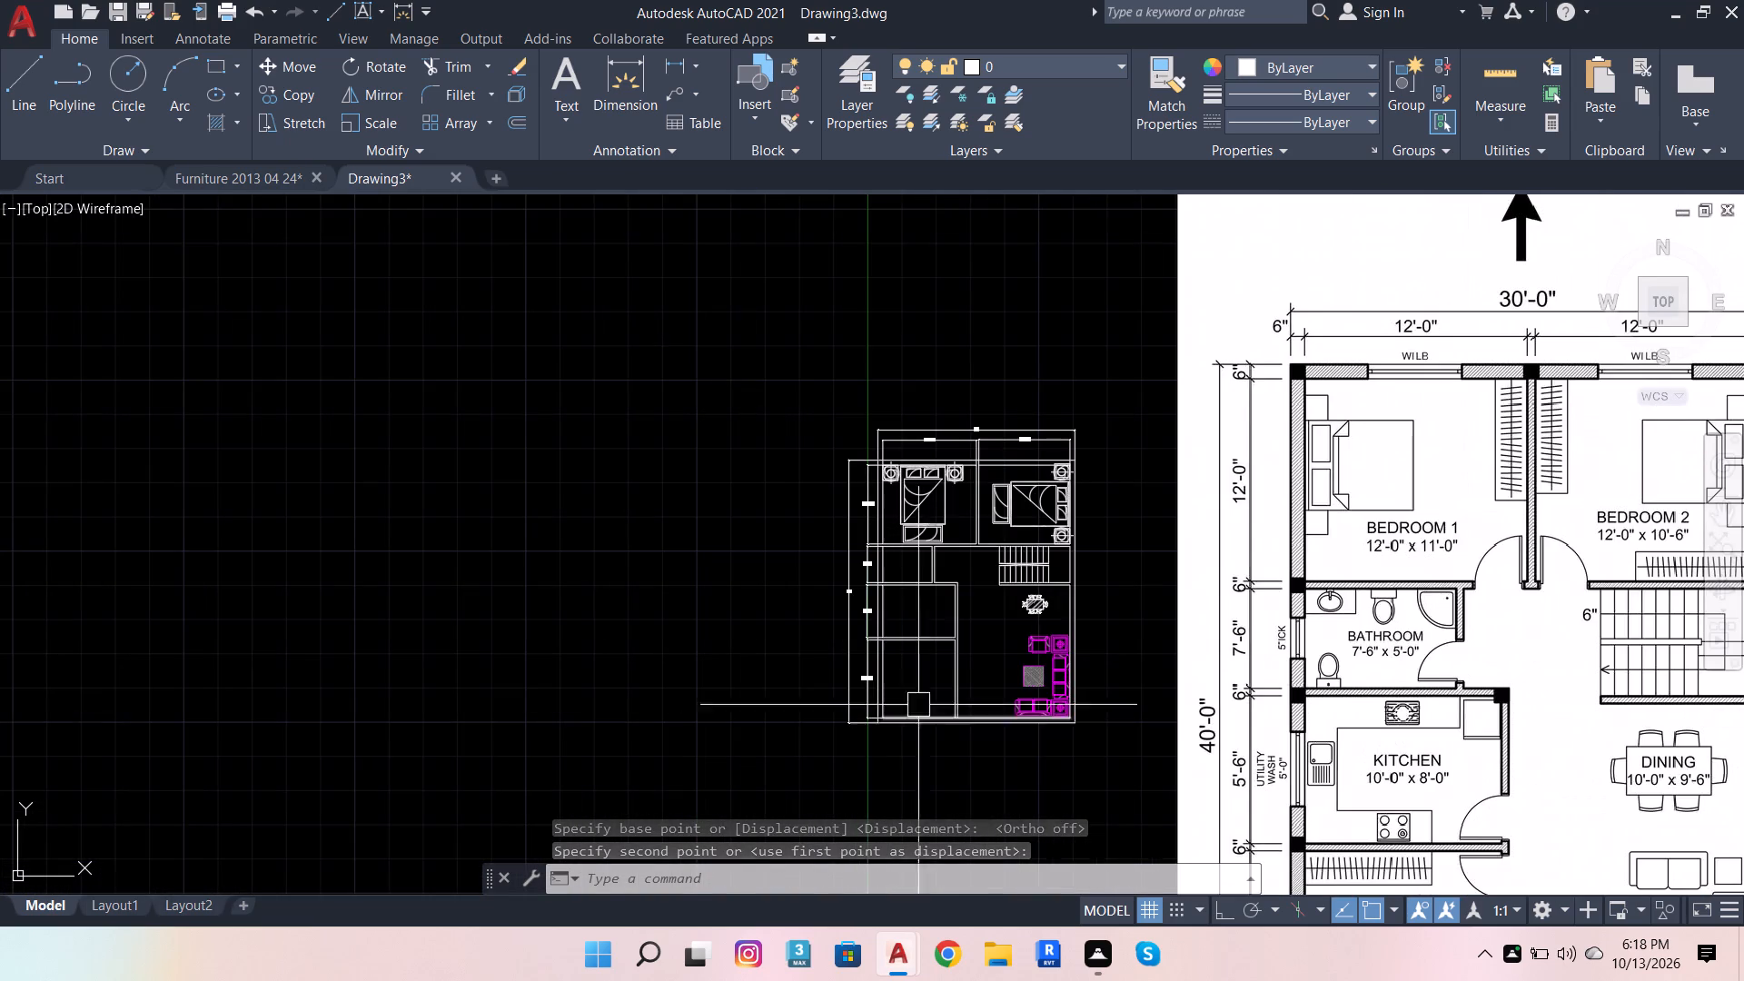
scroll(1057, 633, up, 3)
scroll(1045, 514, up, 3)
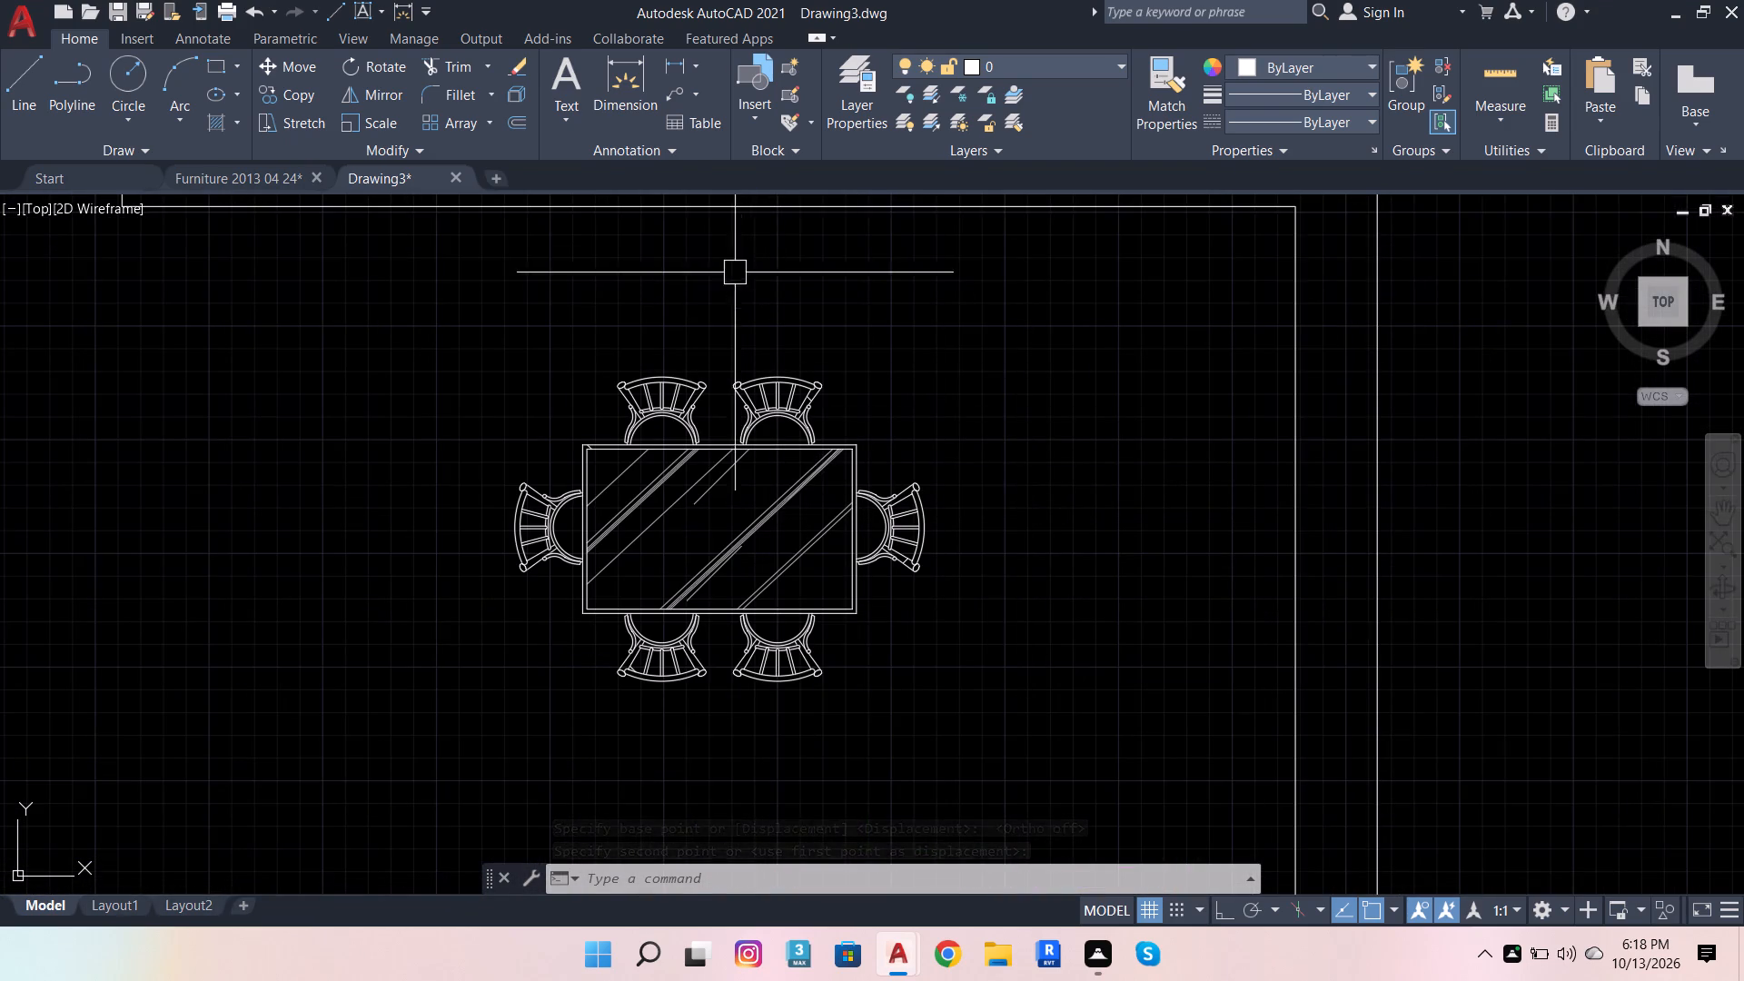
click(640, 86)
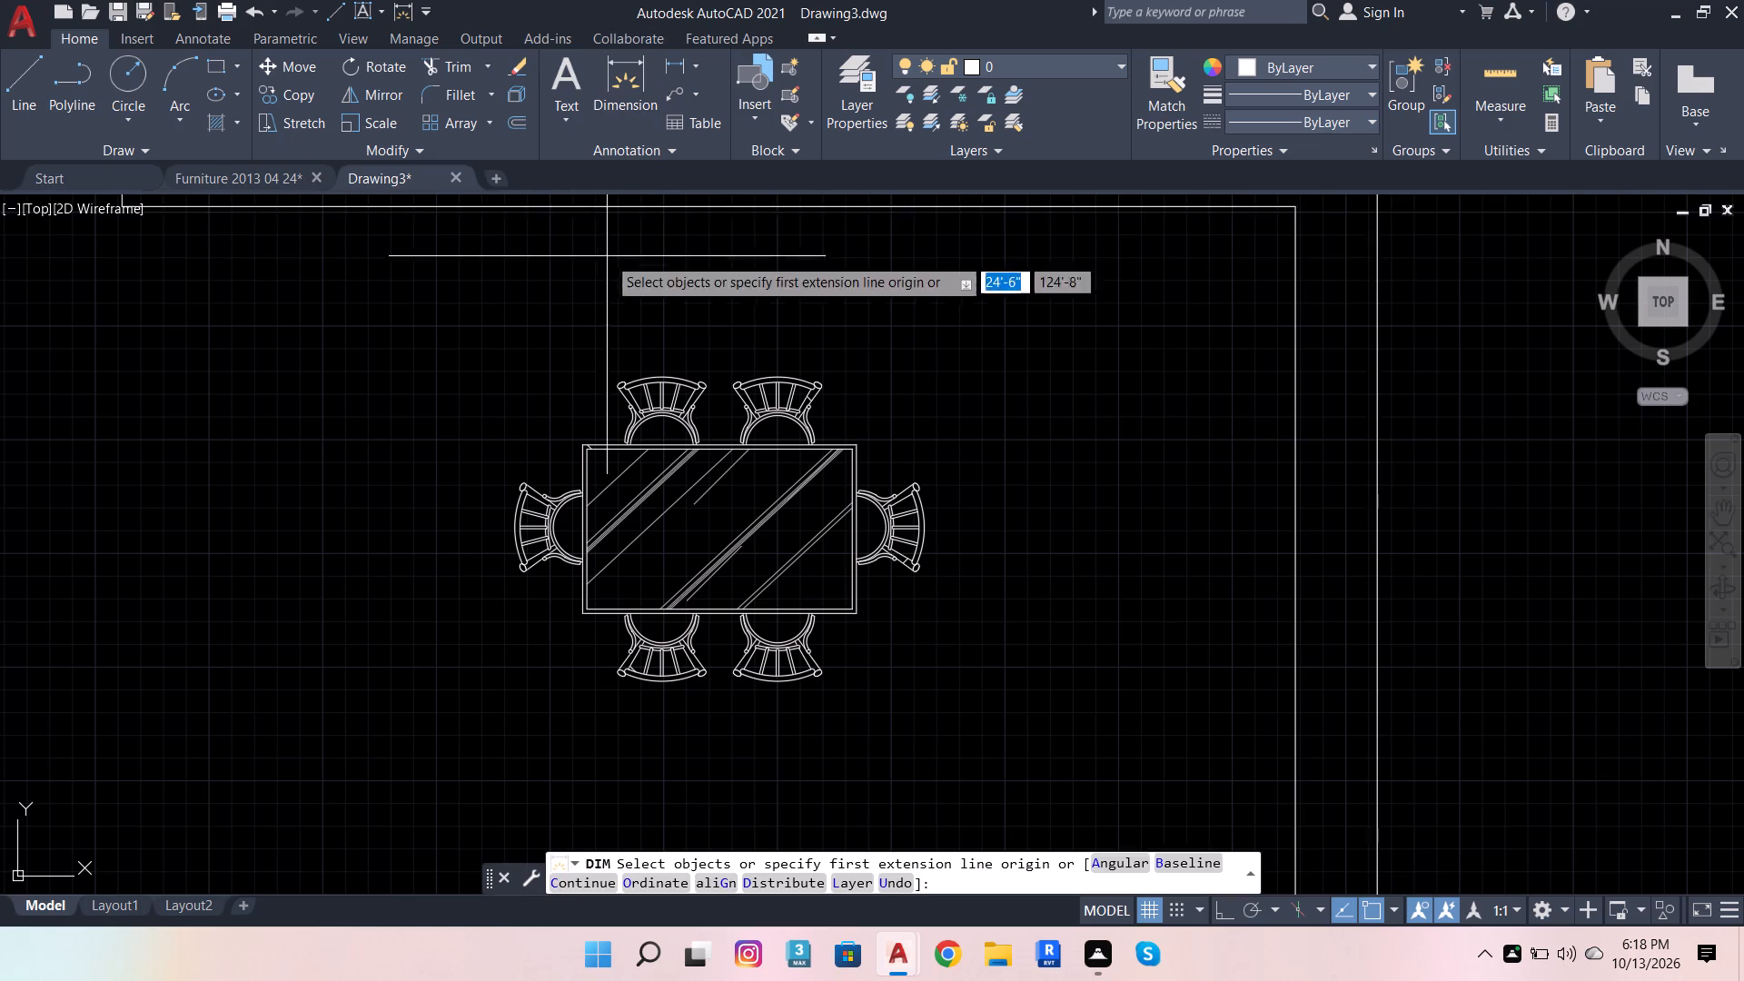
scroll(609, 321, up, 3)
scroll(701, 715, up, 3)
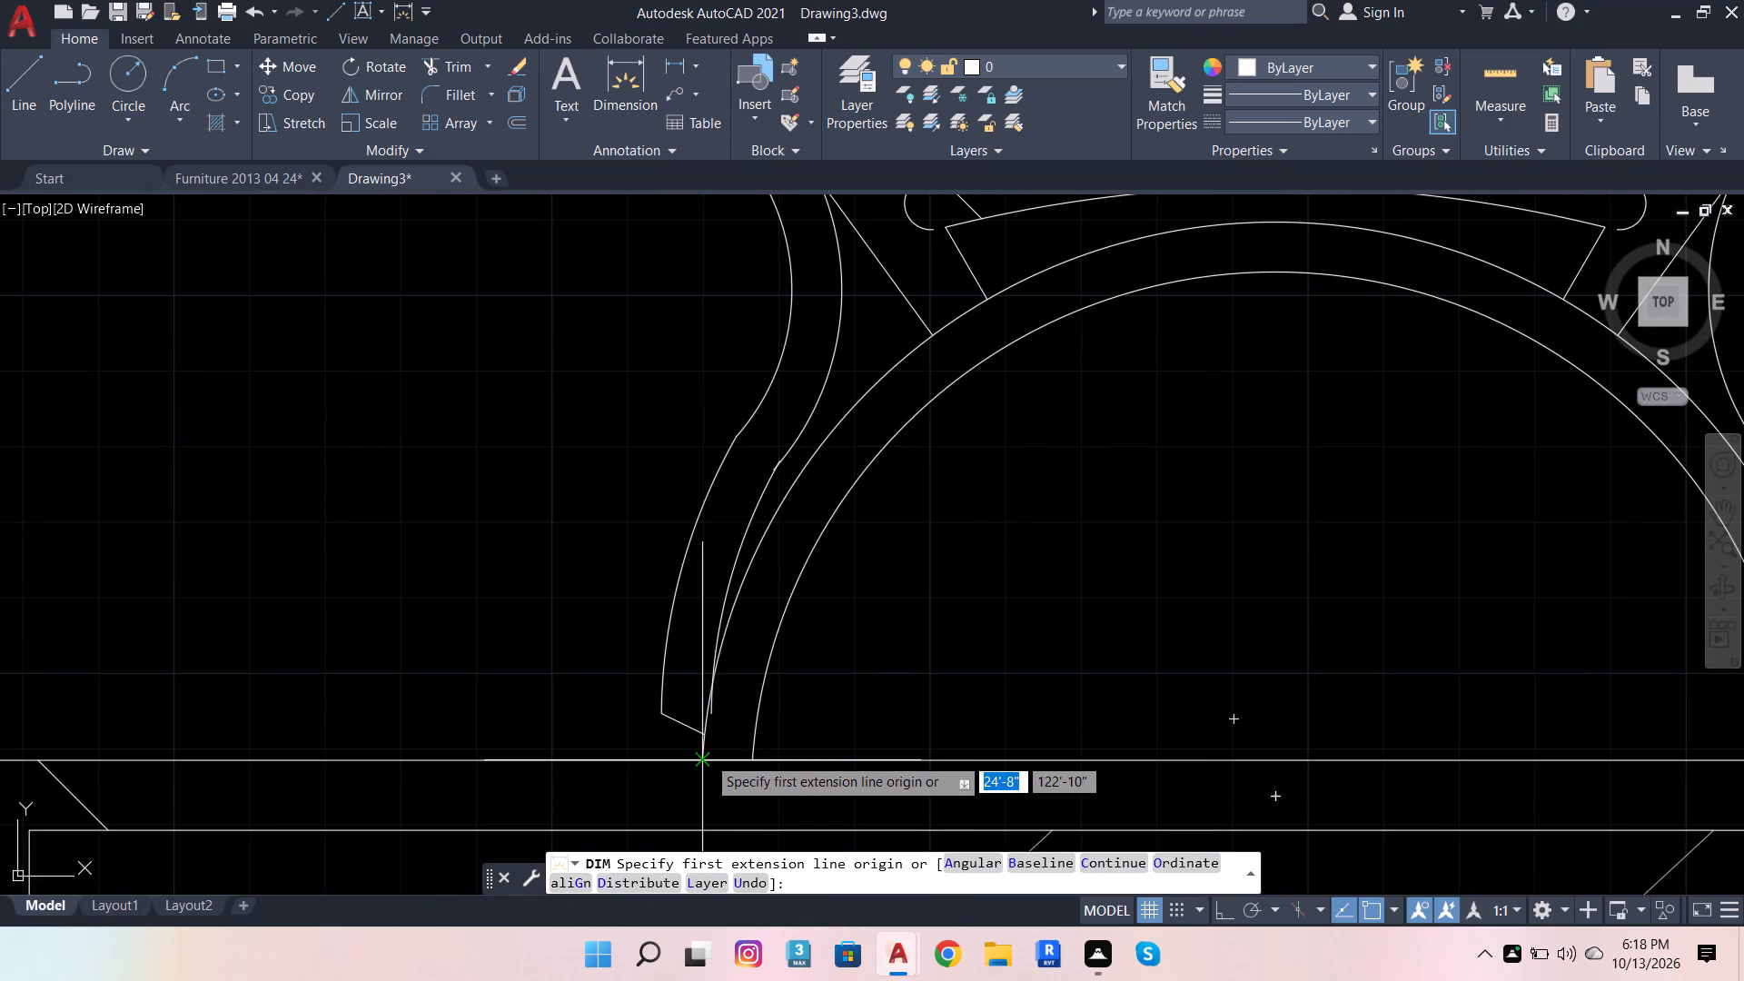
click(707, 756)
scroll(550, 719, down, 3)
scroll(879, 748, up, 3)
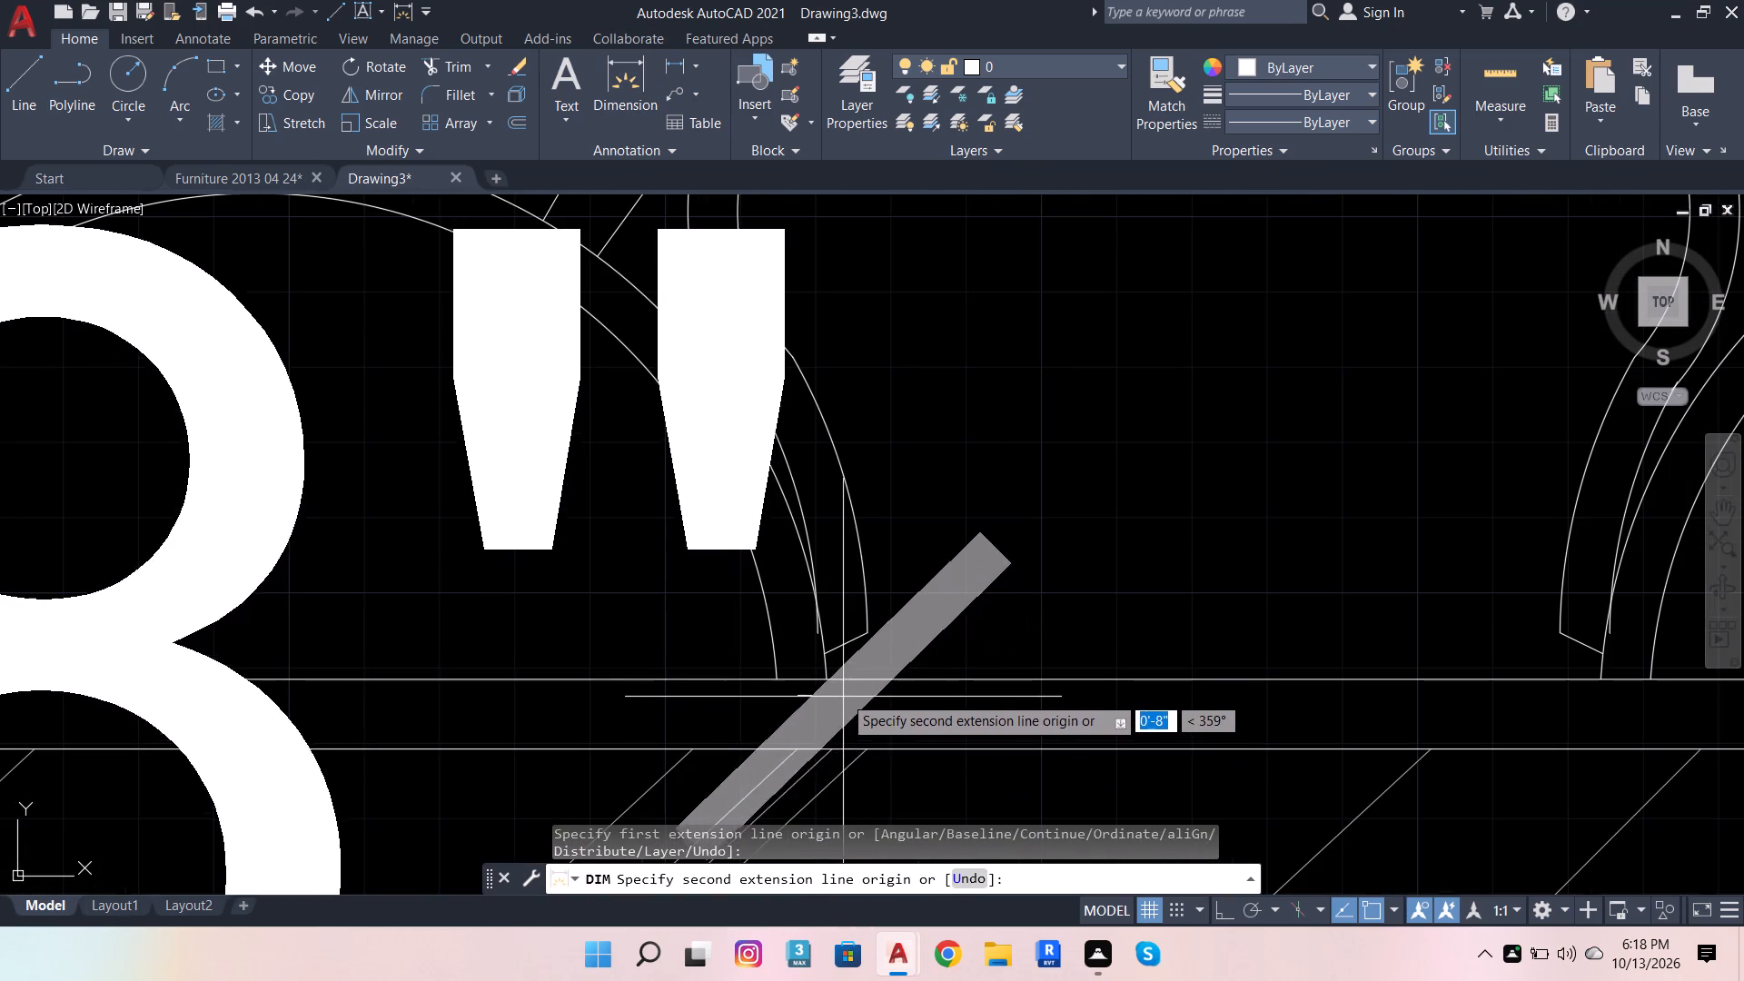
click(827, 677)
scroll(873, 648, down, 6)
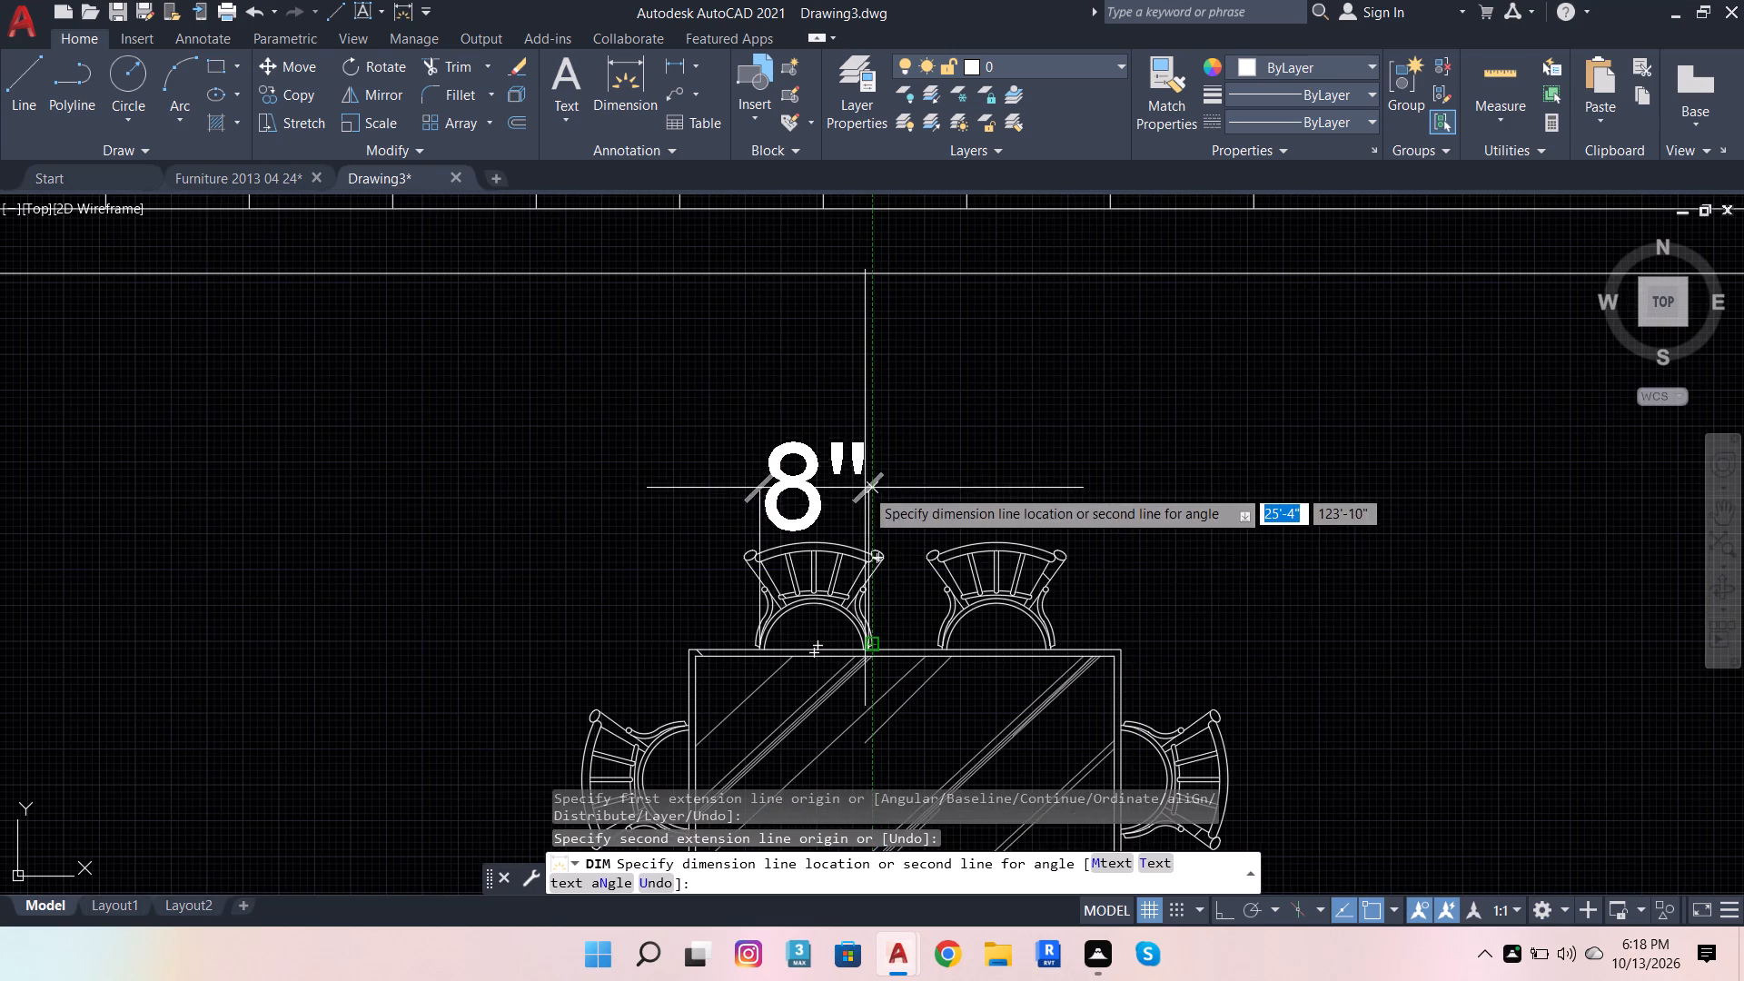
click(865, 473)
key(Escape)
key(Escape)
key(Escape)
click(788, 441)
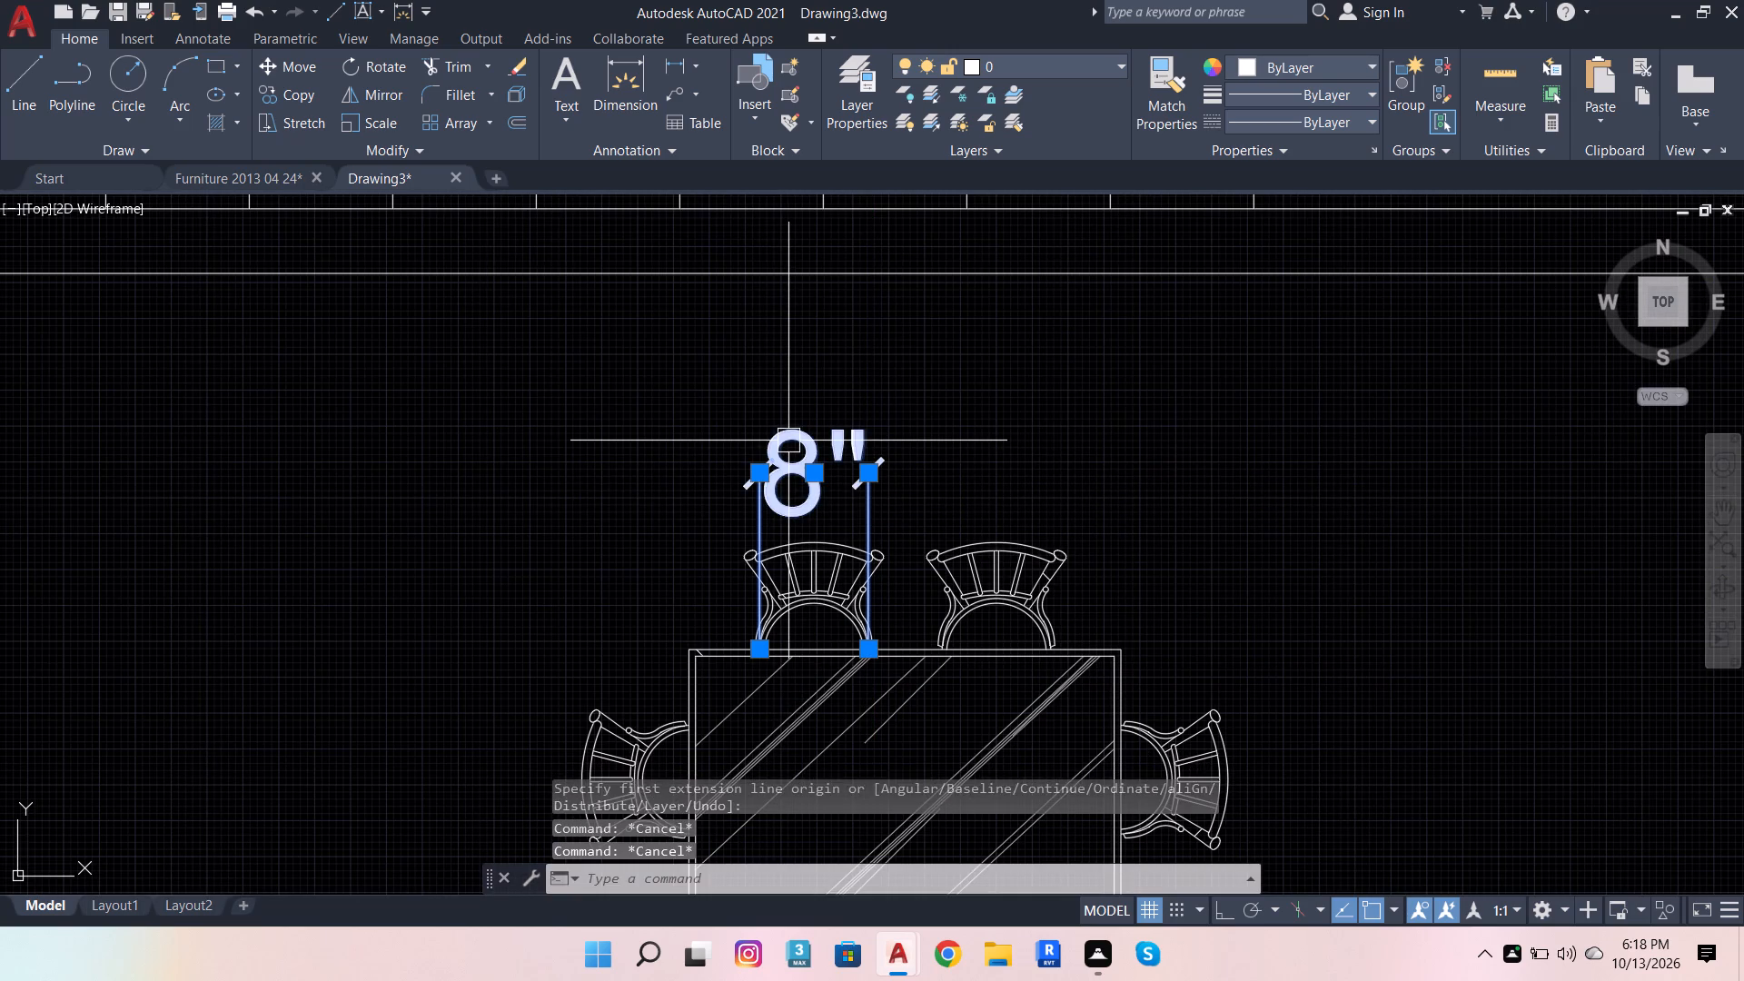
key(Delete)
Draw a horizontal 1'6" reference line to the right from the left seat edge of the top-left dining chair.
scroll(819, 656, up, 2)
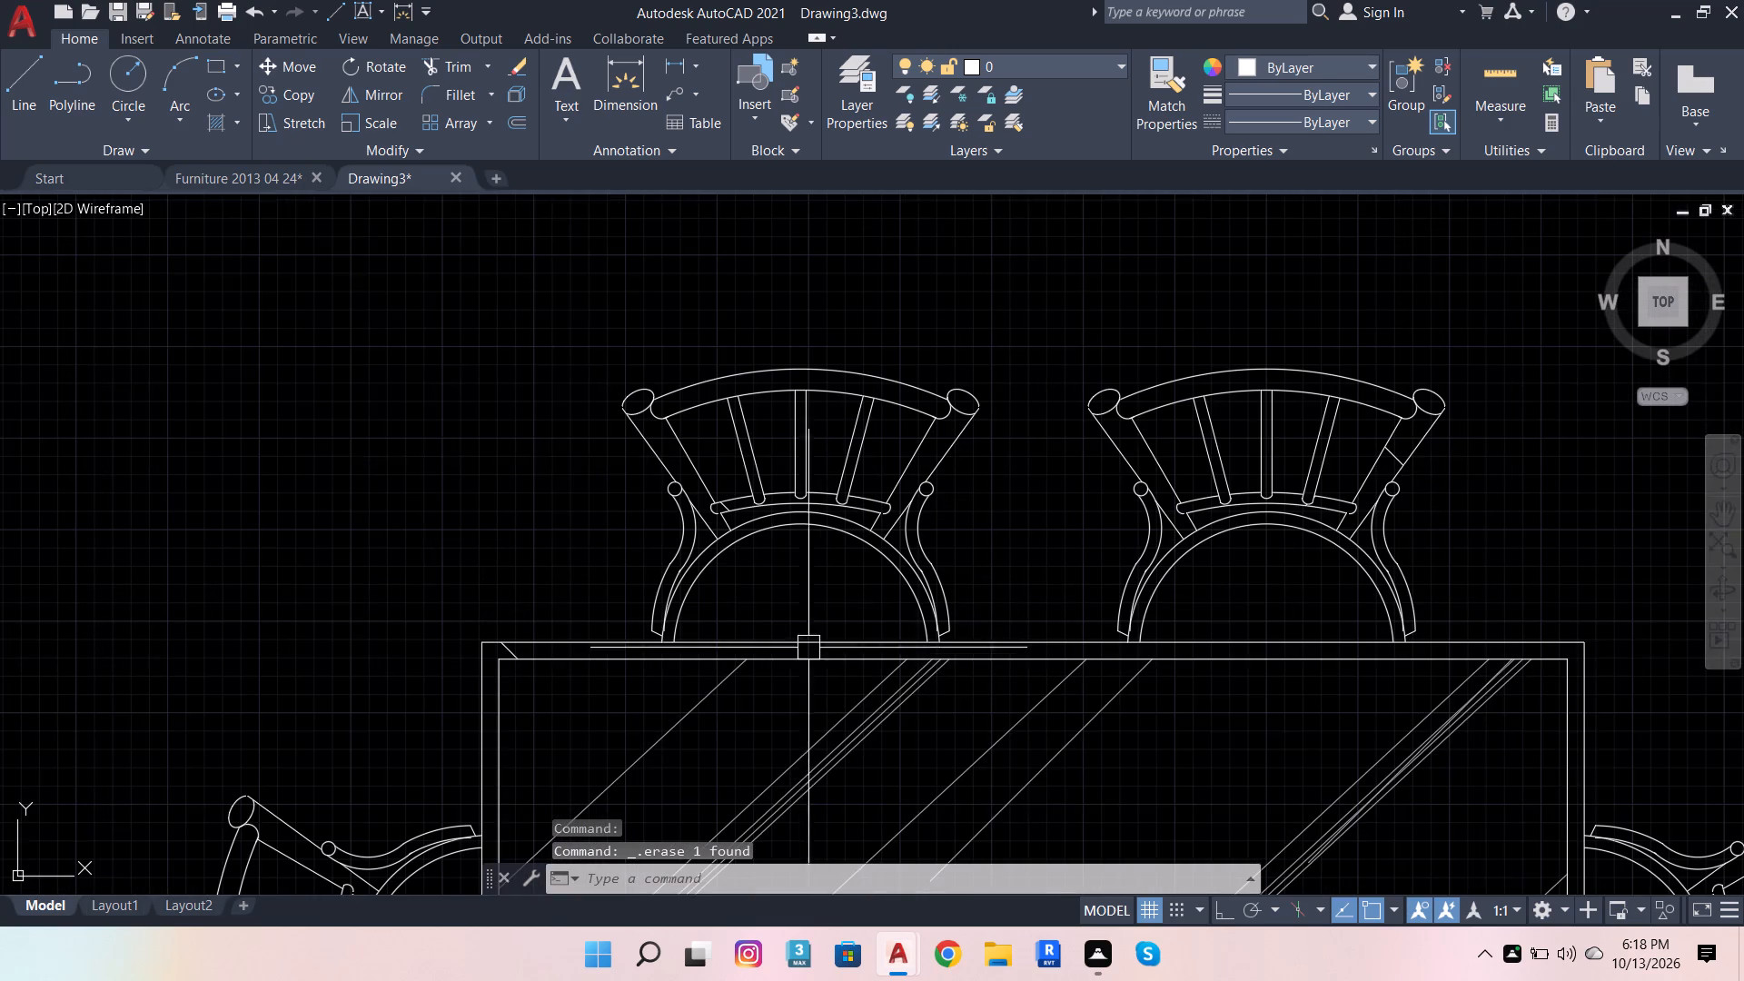
click(15, 70)
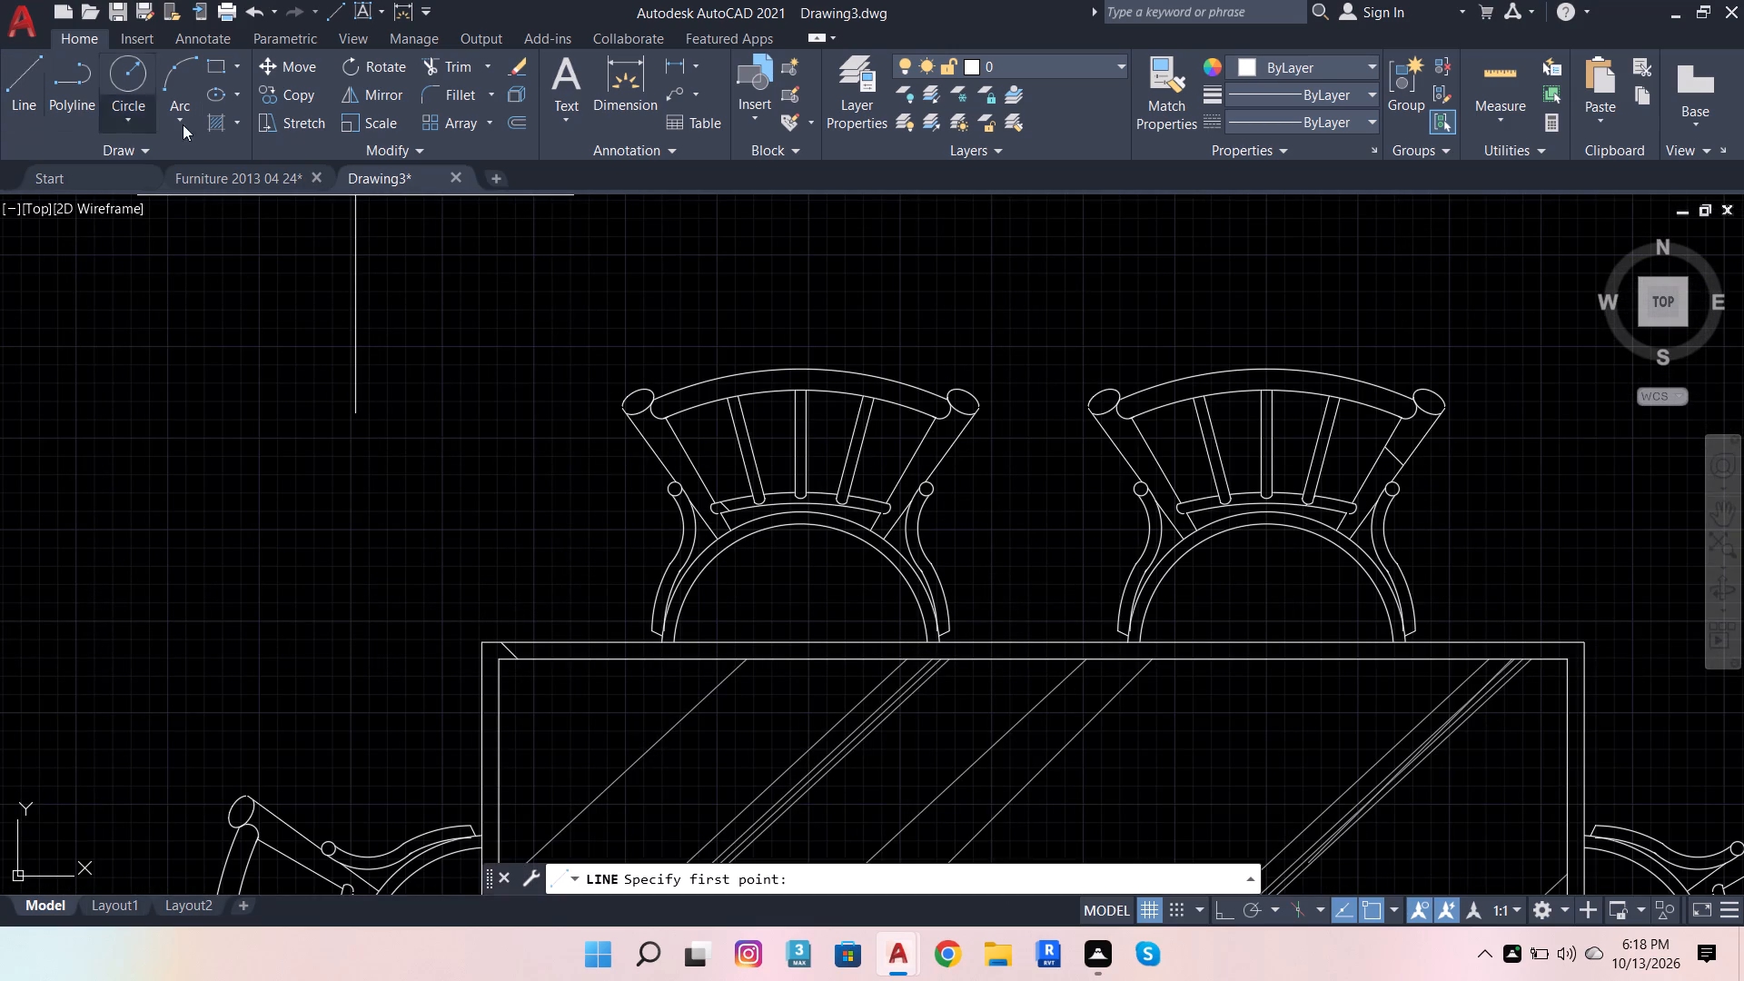
scroll(678, 534, up, 2)
scroll(668, 561, down, 5)
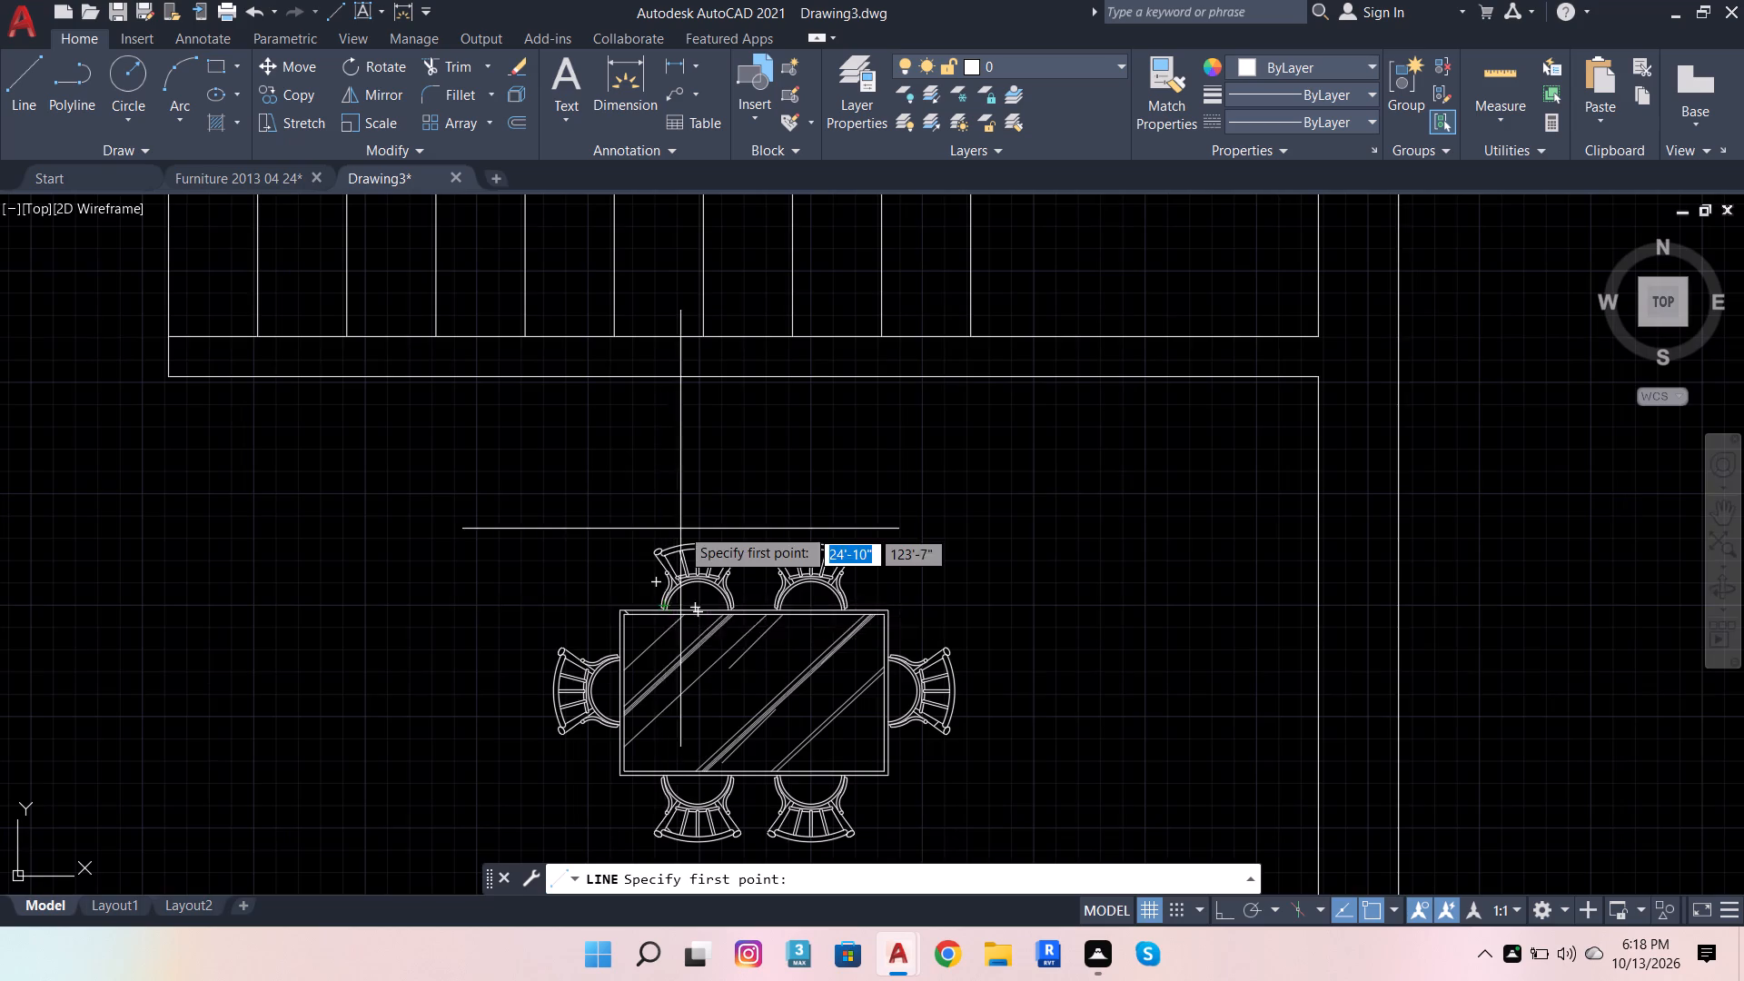
scroll(680, 527, up, 3)
scroll(599, 629, up, 1)
scroll(662, 522, down, 2)
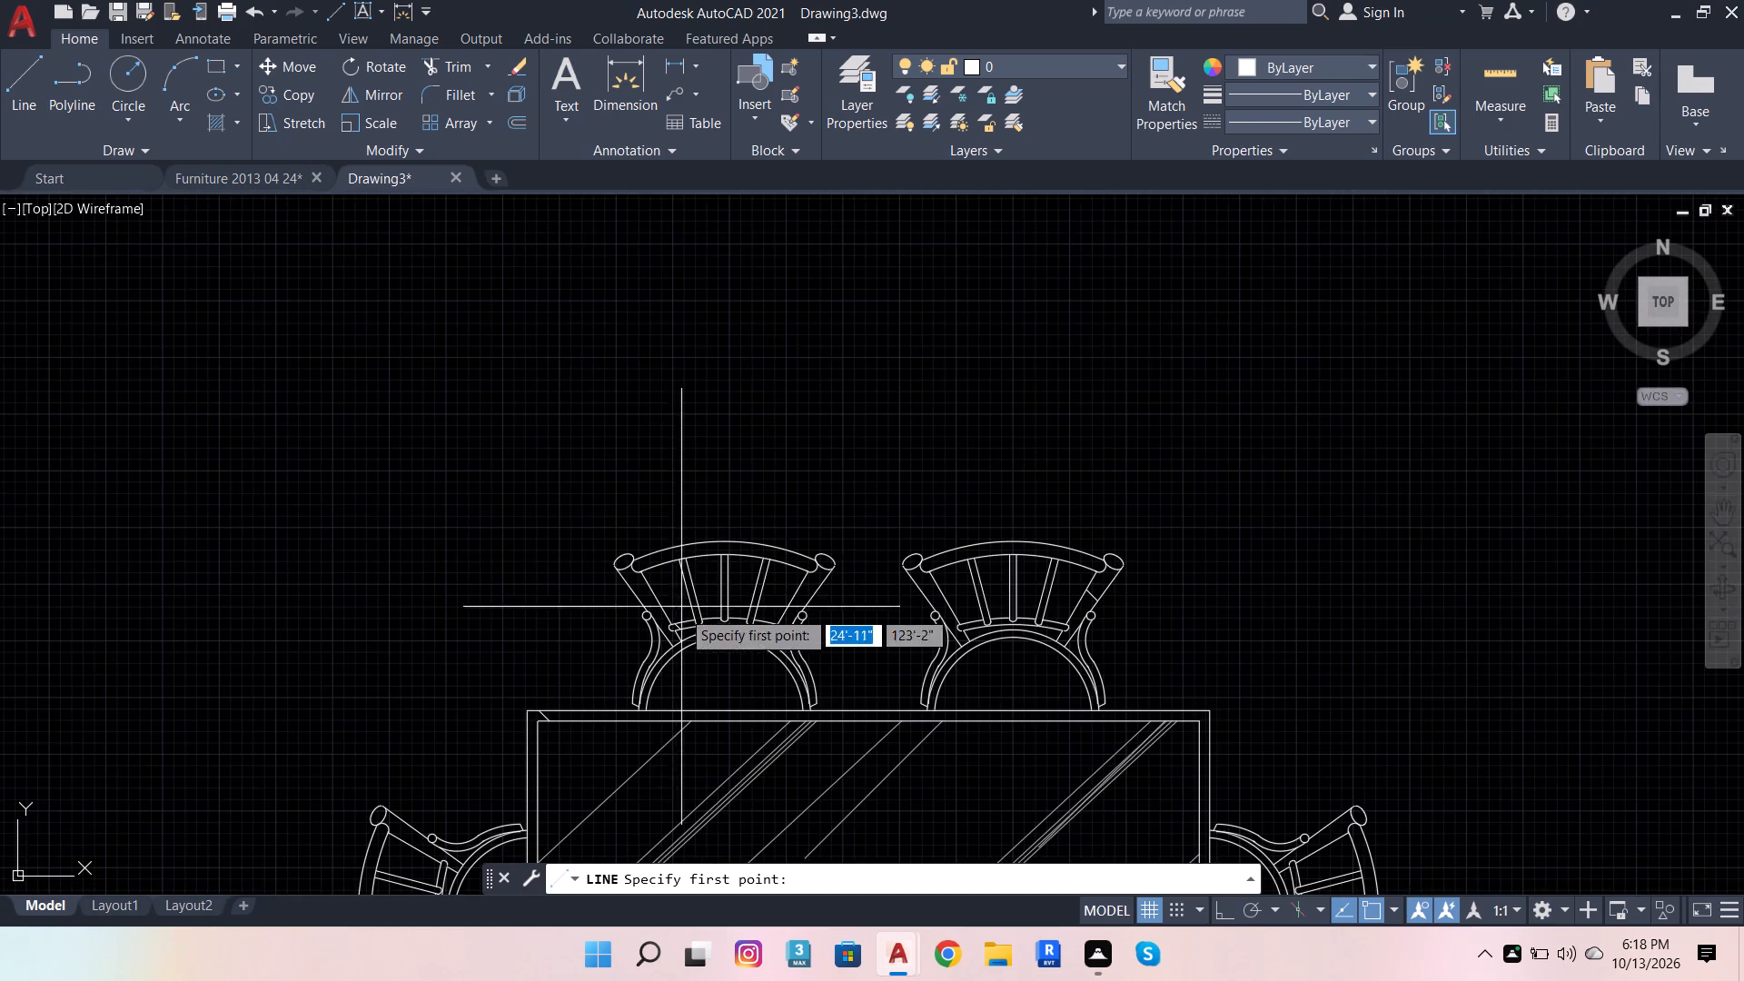
scroll(689, 684, up, 3)
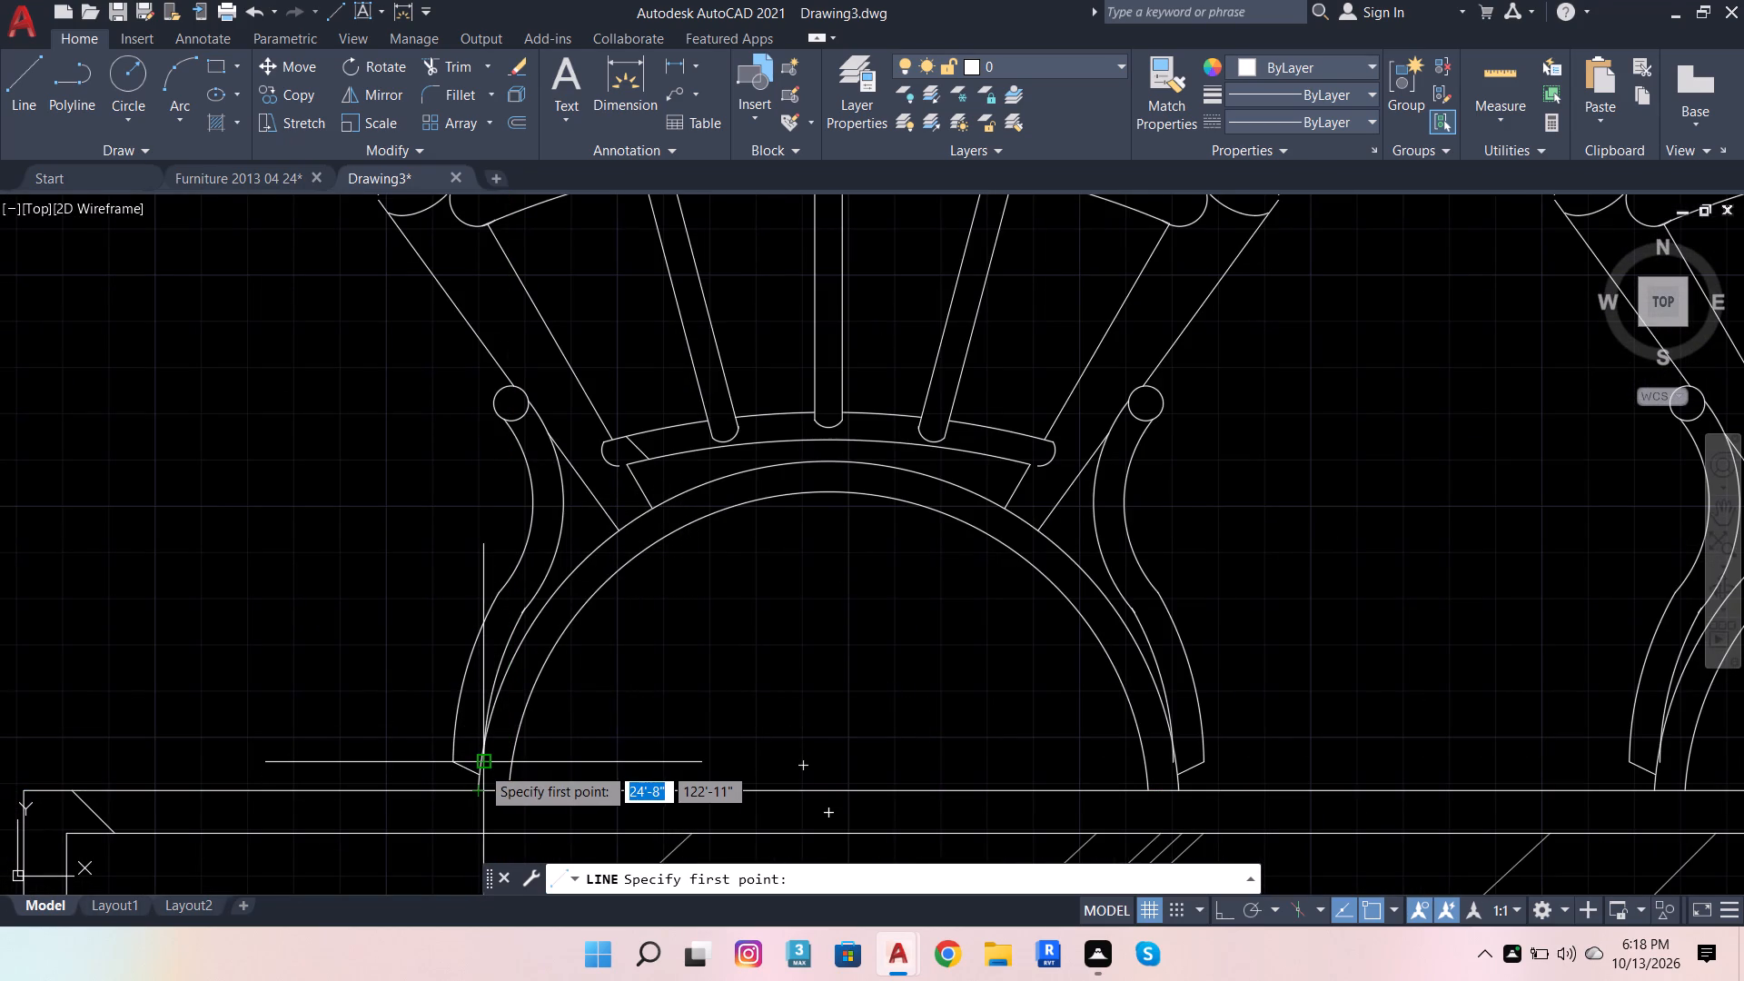
scroll(481, 766, up, 5)
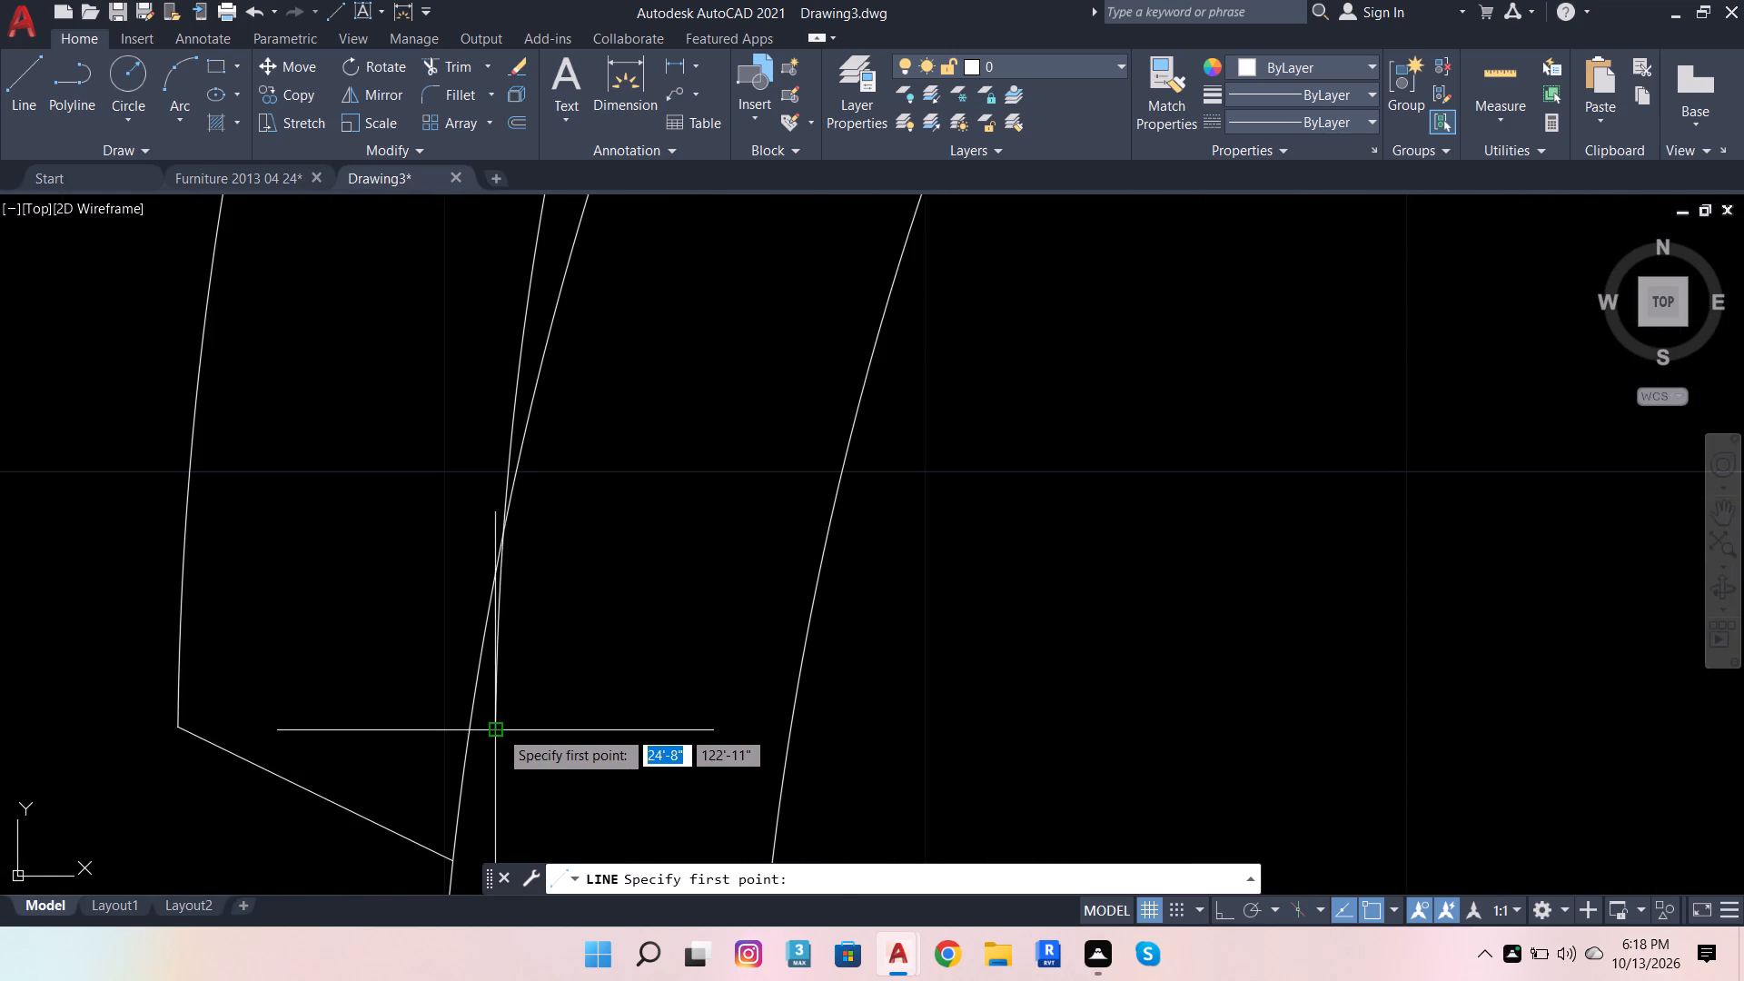
click(499, 729)
scroll(739, 669, down, 4)
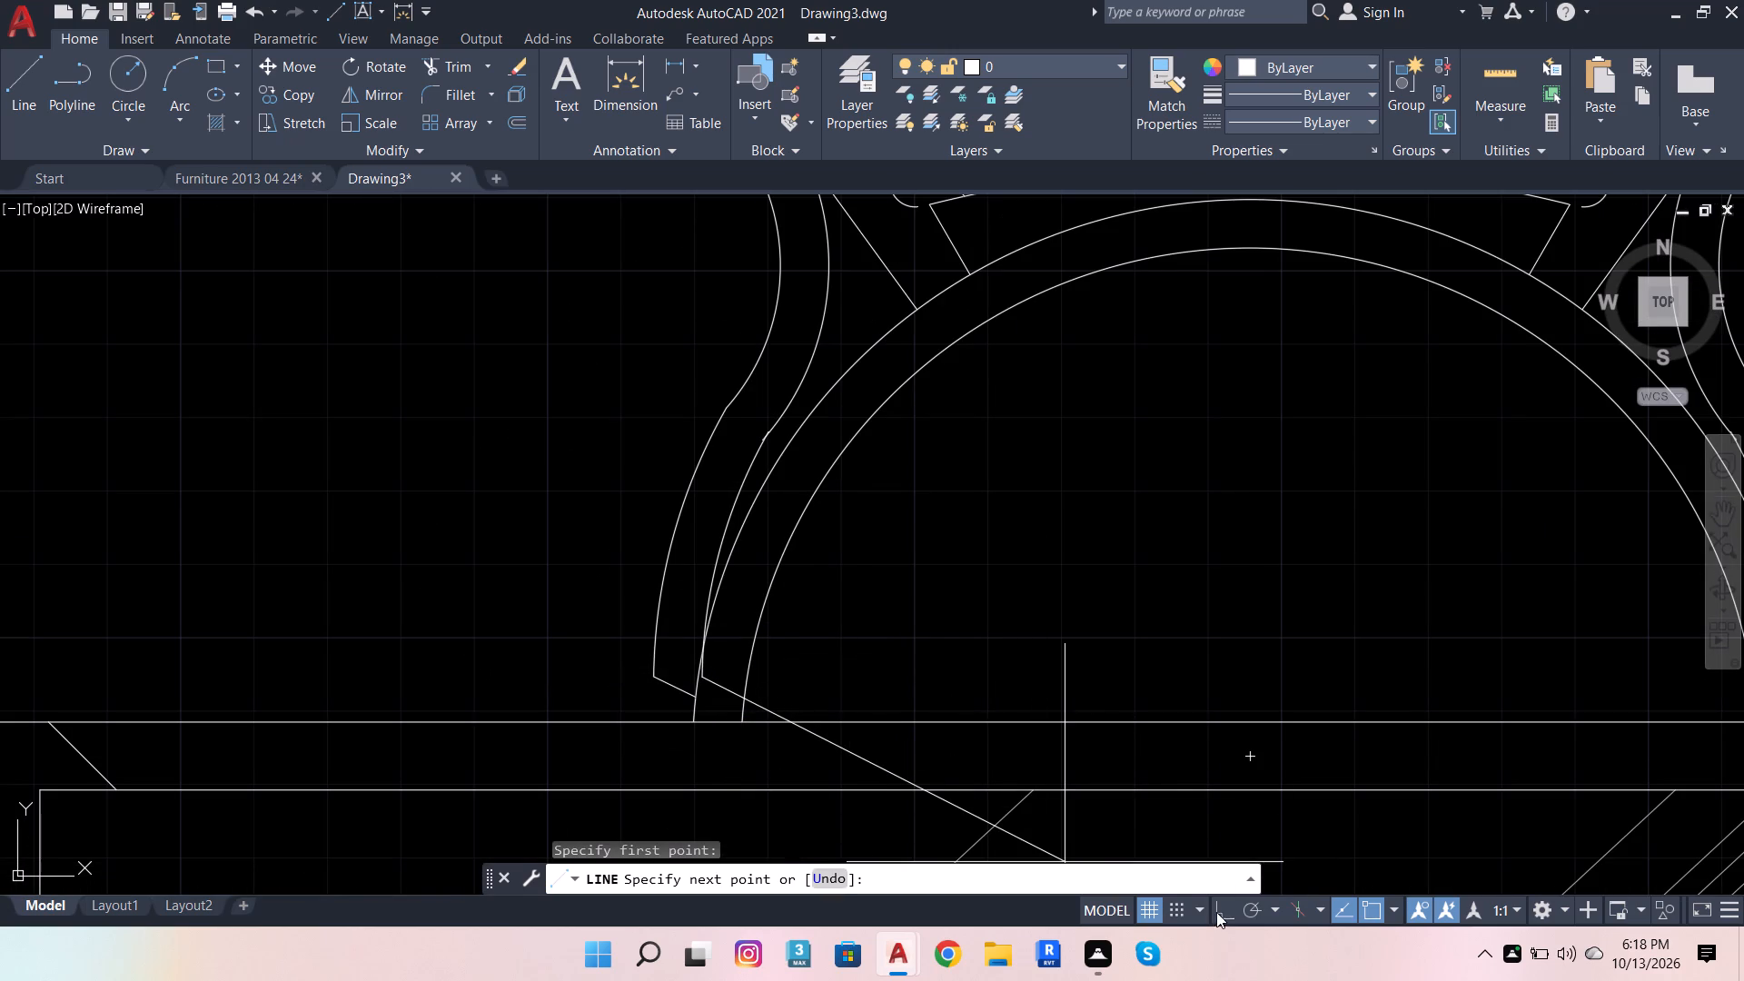
click(1215, 914)
scroll(740, 496, down, 3)
scroll(876, 503, up, 3)
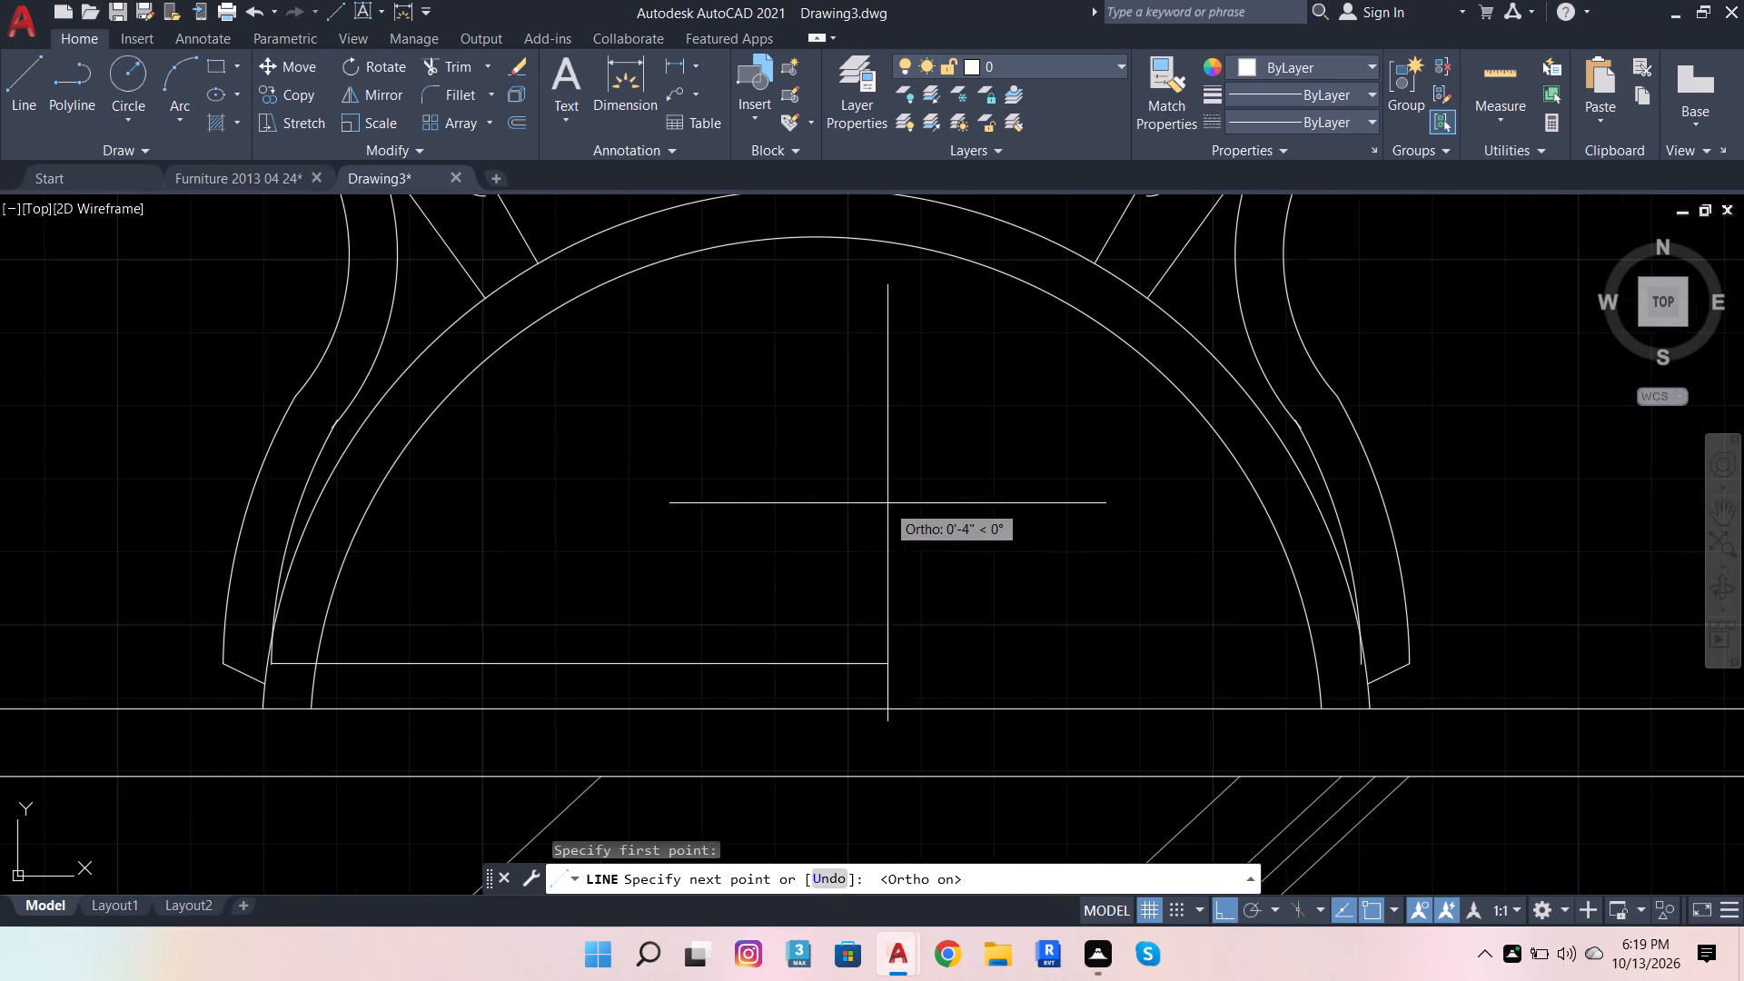
text(1'6)
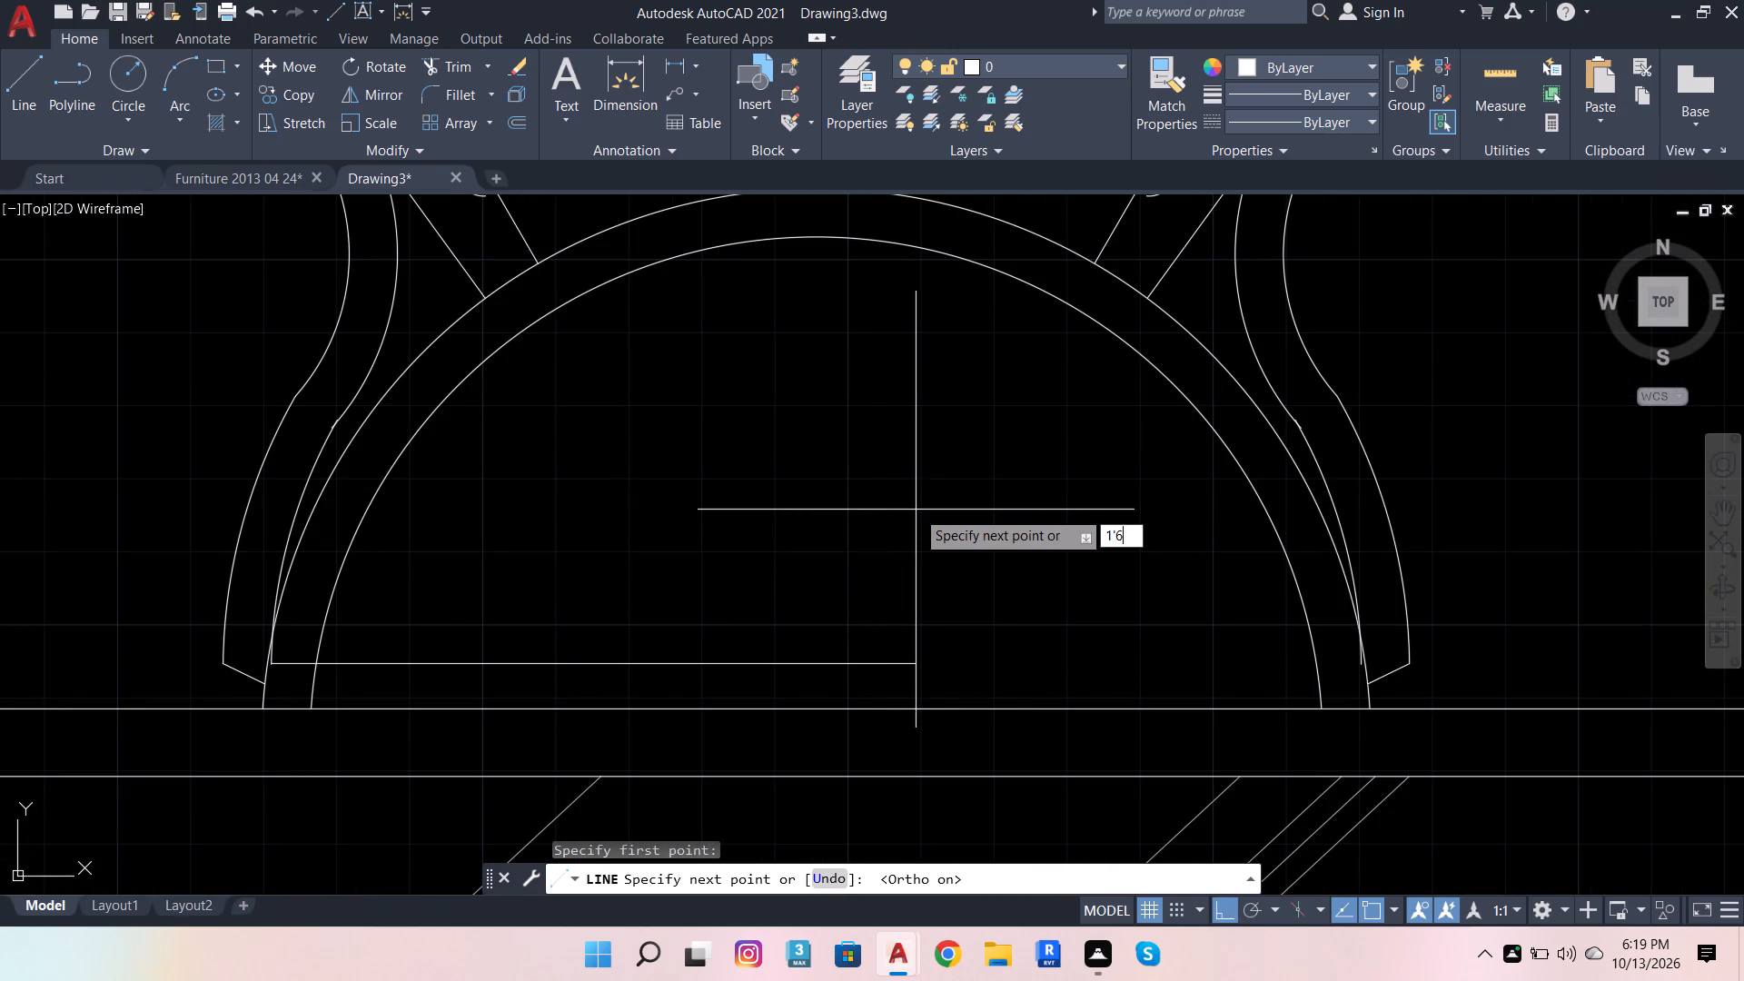
key(Return)
scroll(890, 509, down, 3)
key(space)
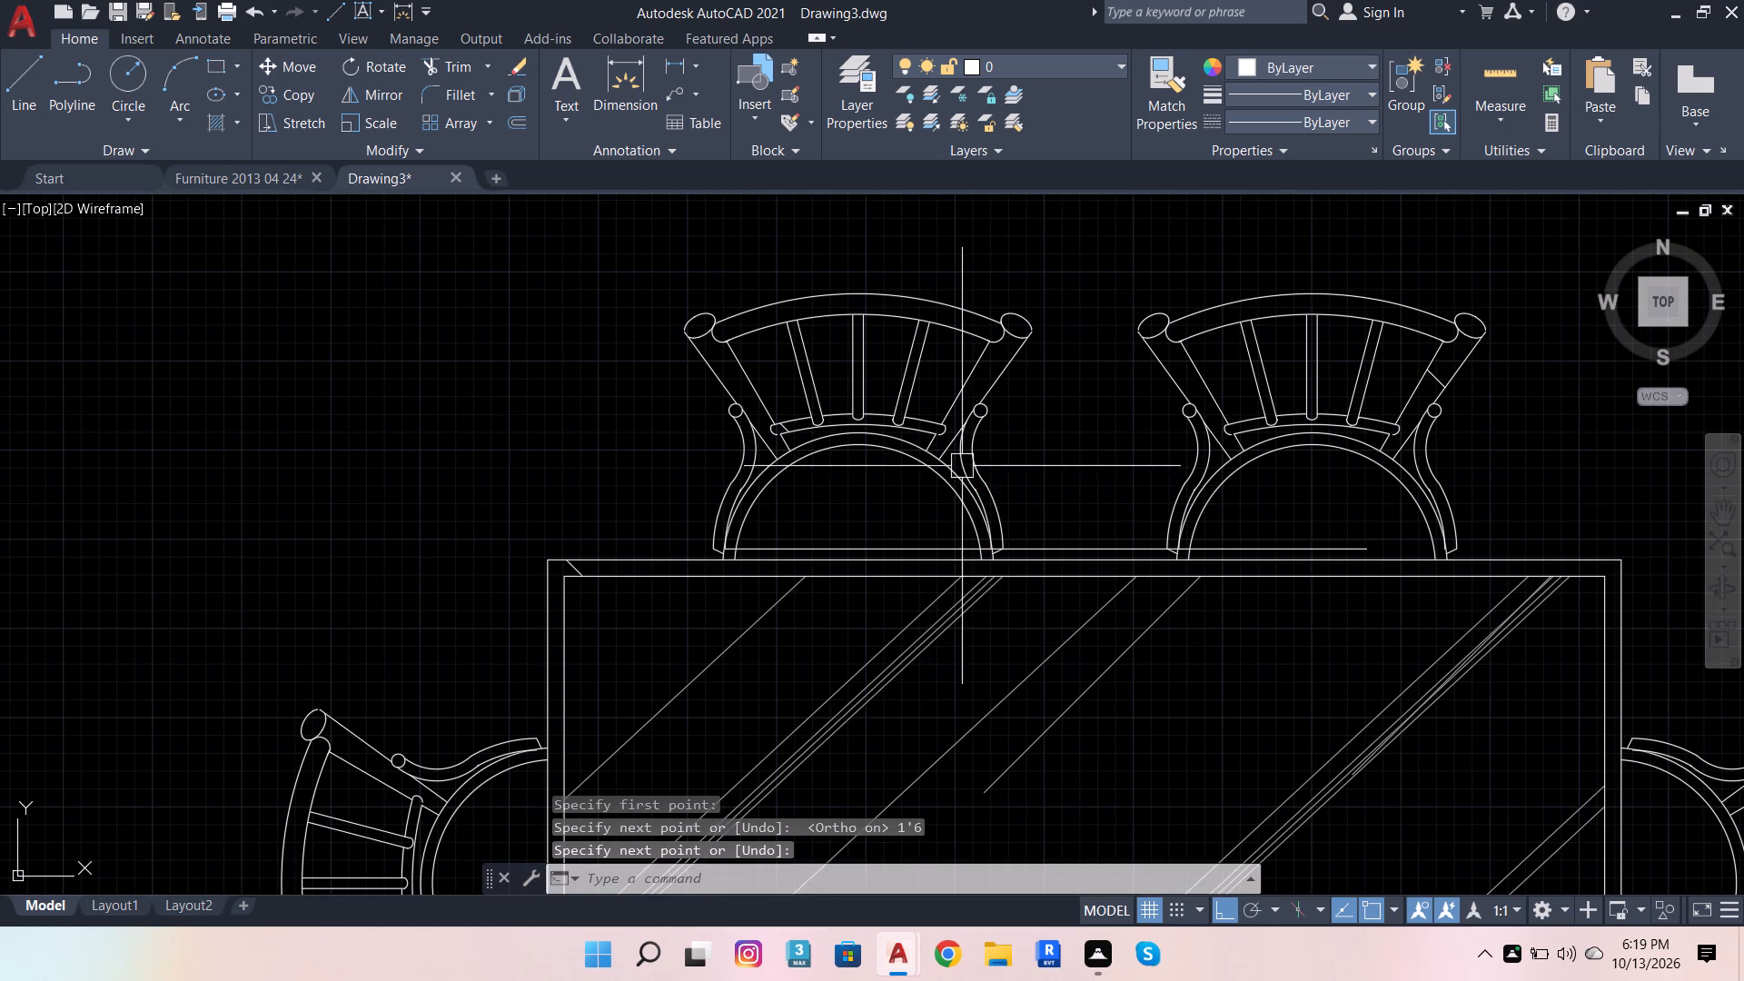
Scale up the dining set from the top-left chair's left seat edge until its seat width roughly matches the 1'6" reference line.
scroll(726, 472, down, 3)
click(607, 393)
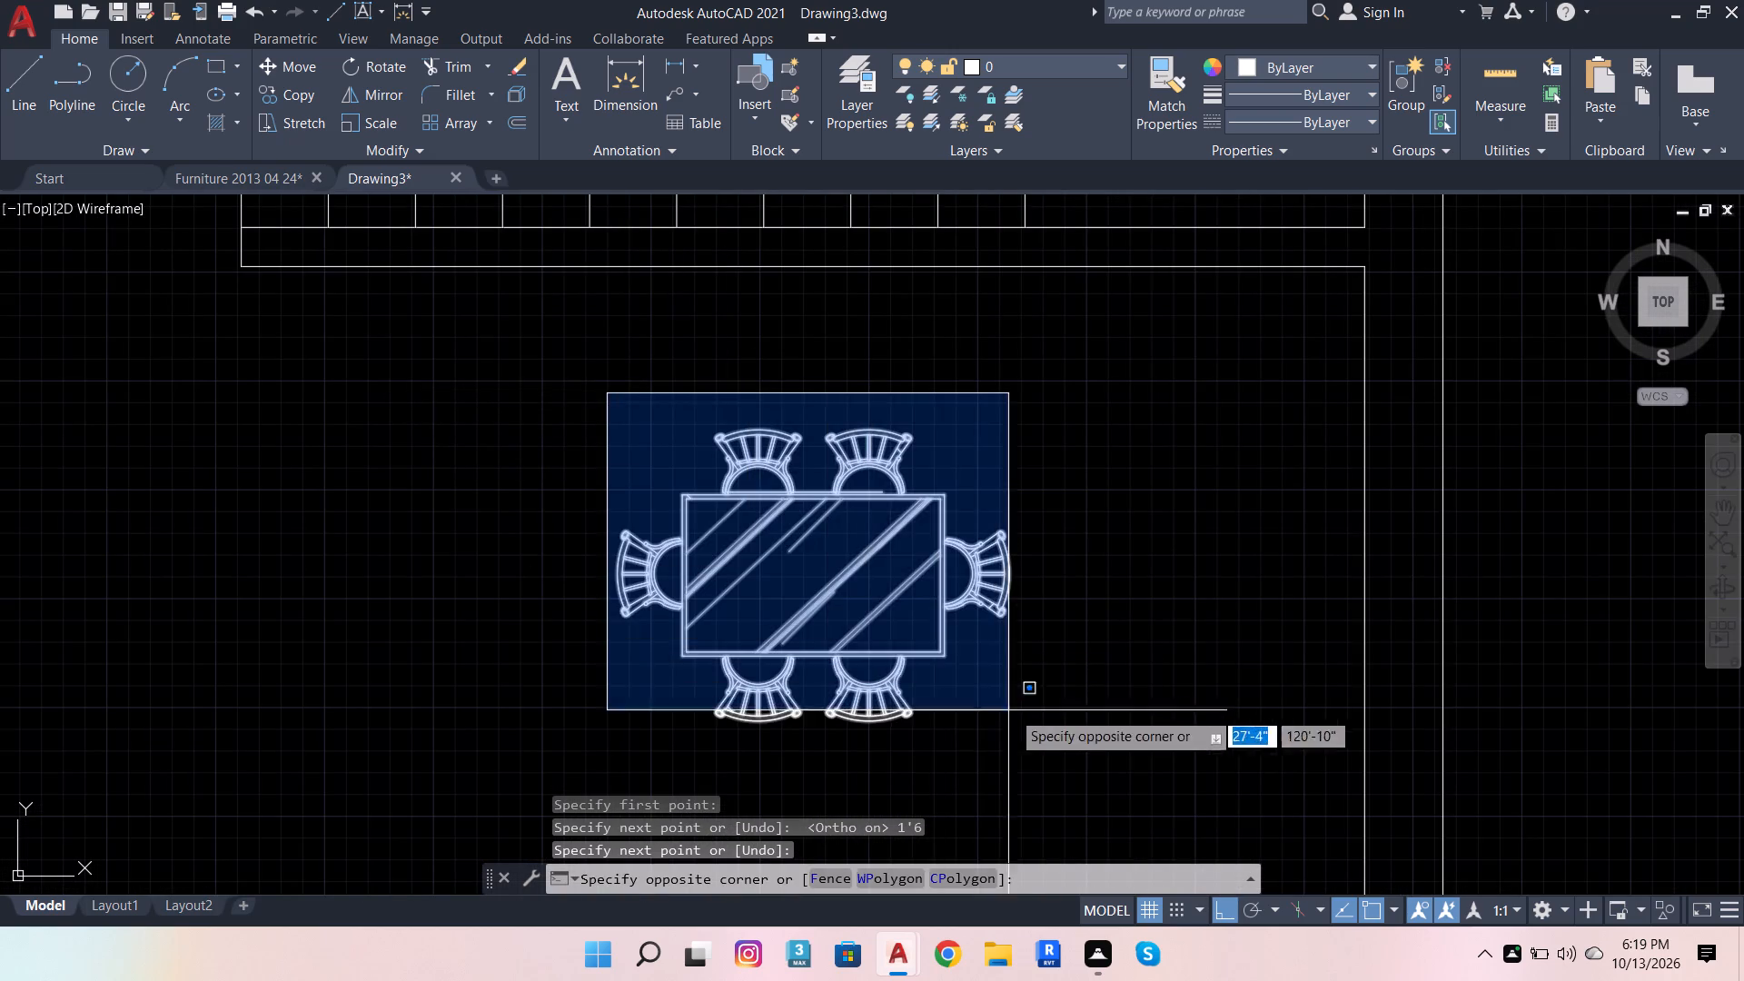
click(1057, 718)
scroll(920, 523, up, 4)
scroll(728, 436, down, 2)
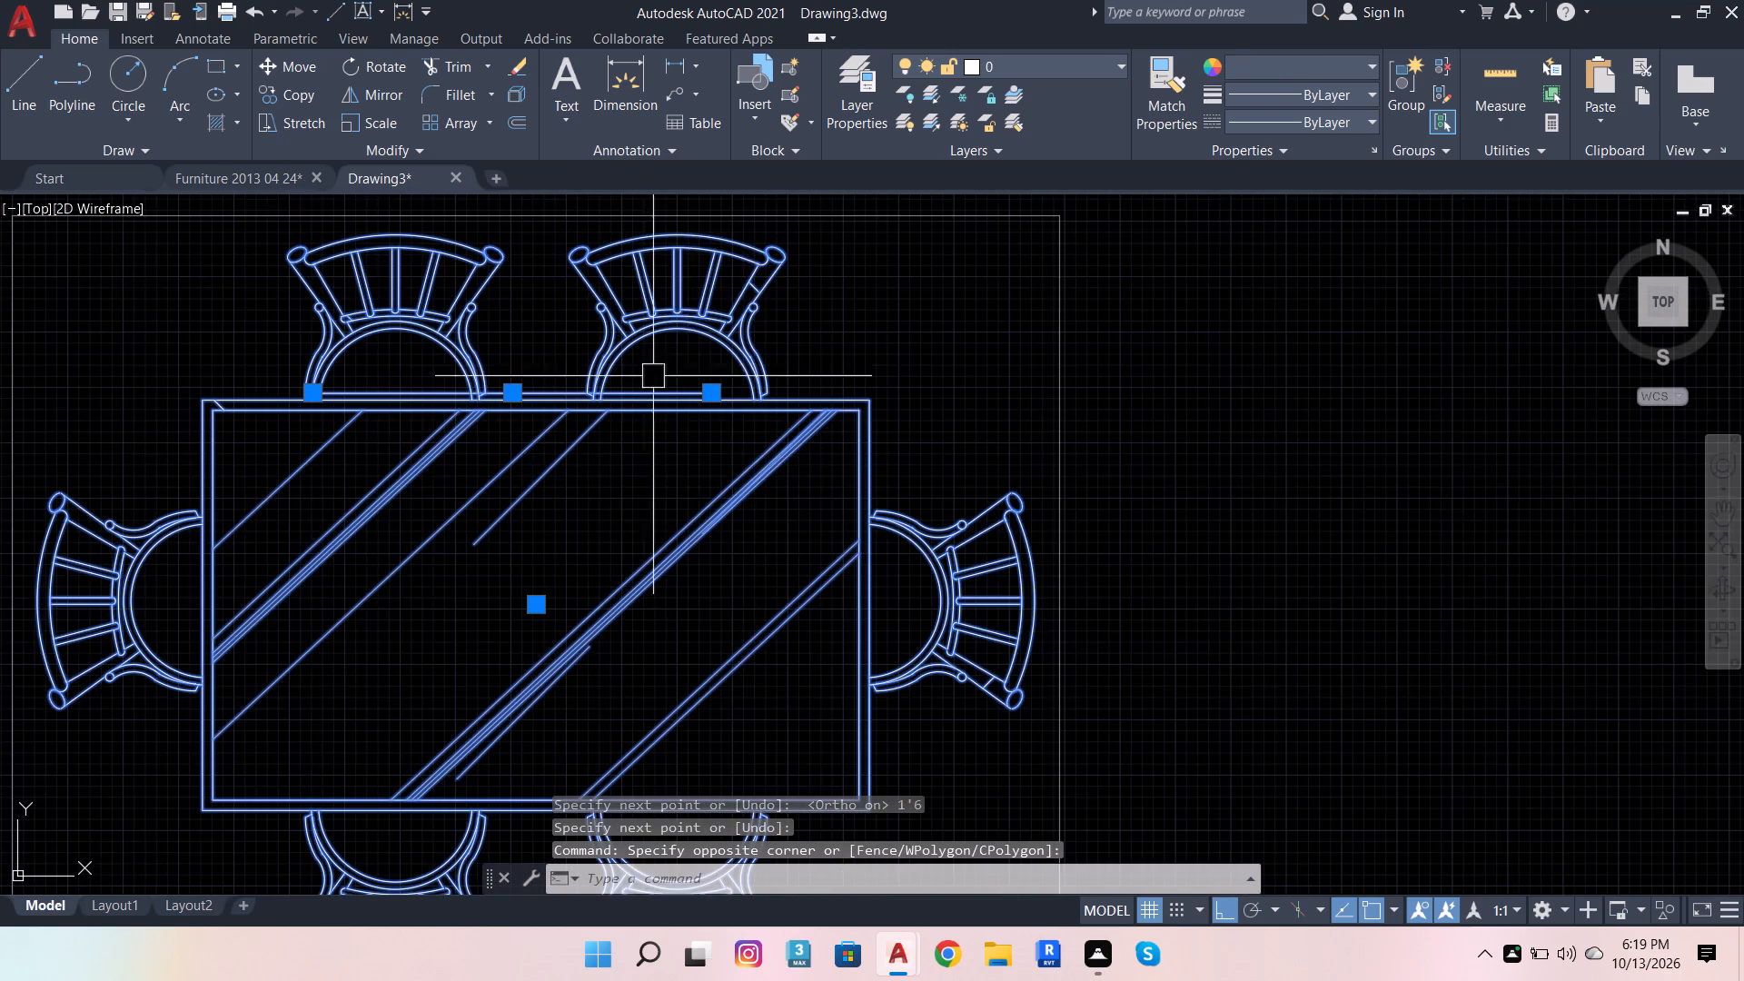
scroll(651, 400, up, 2)
scroll(724, 345, down, 1)
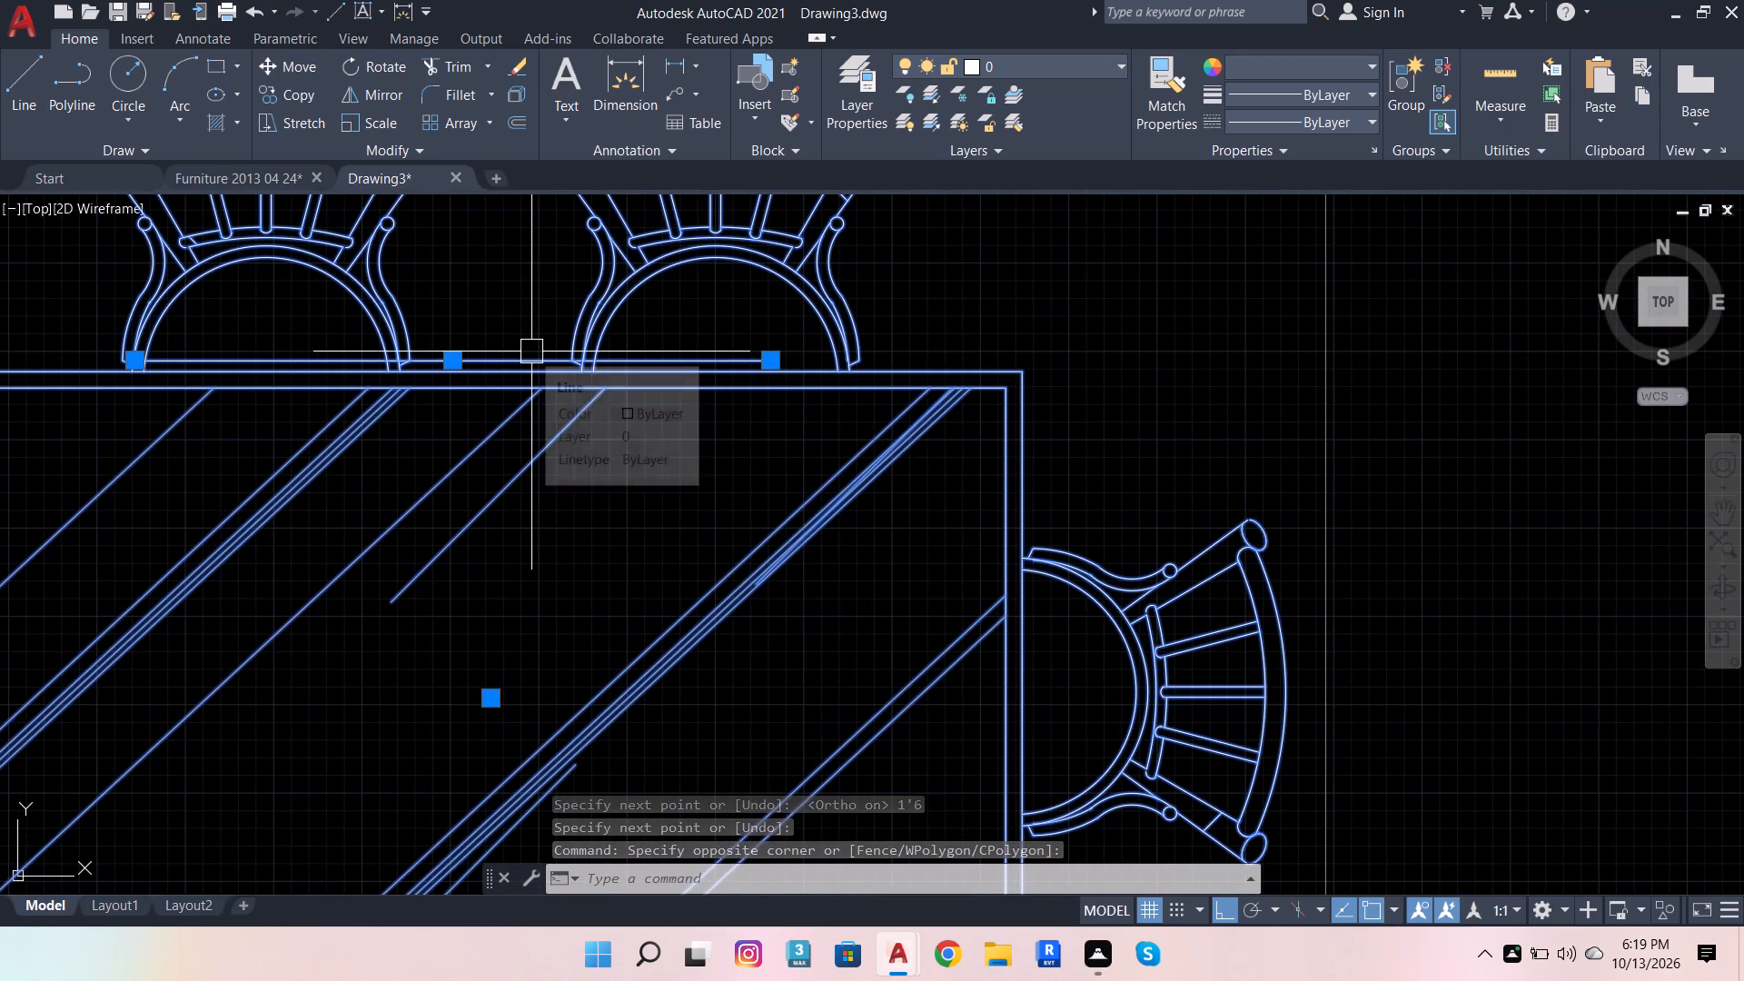
shift+click(501, 352)
scroll(739, 449, down, 2)
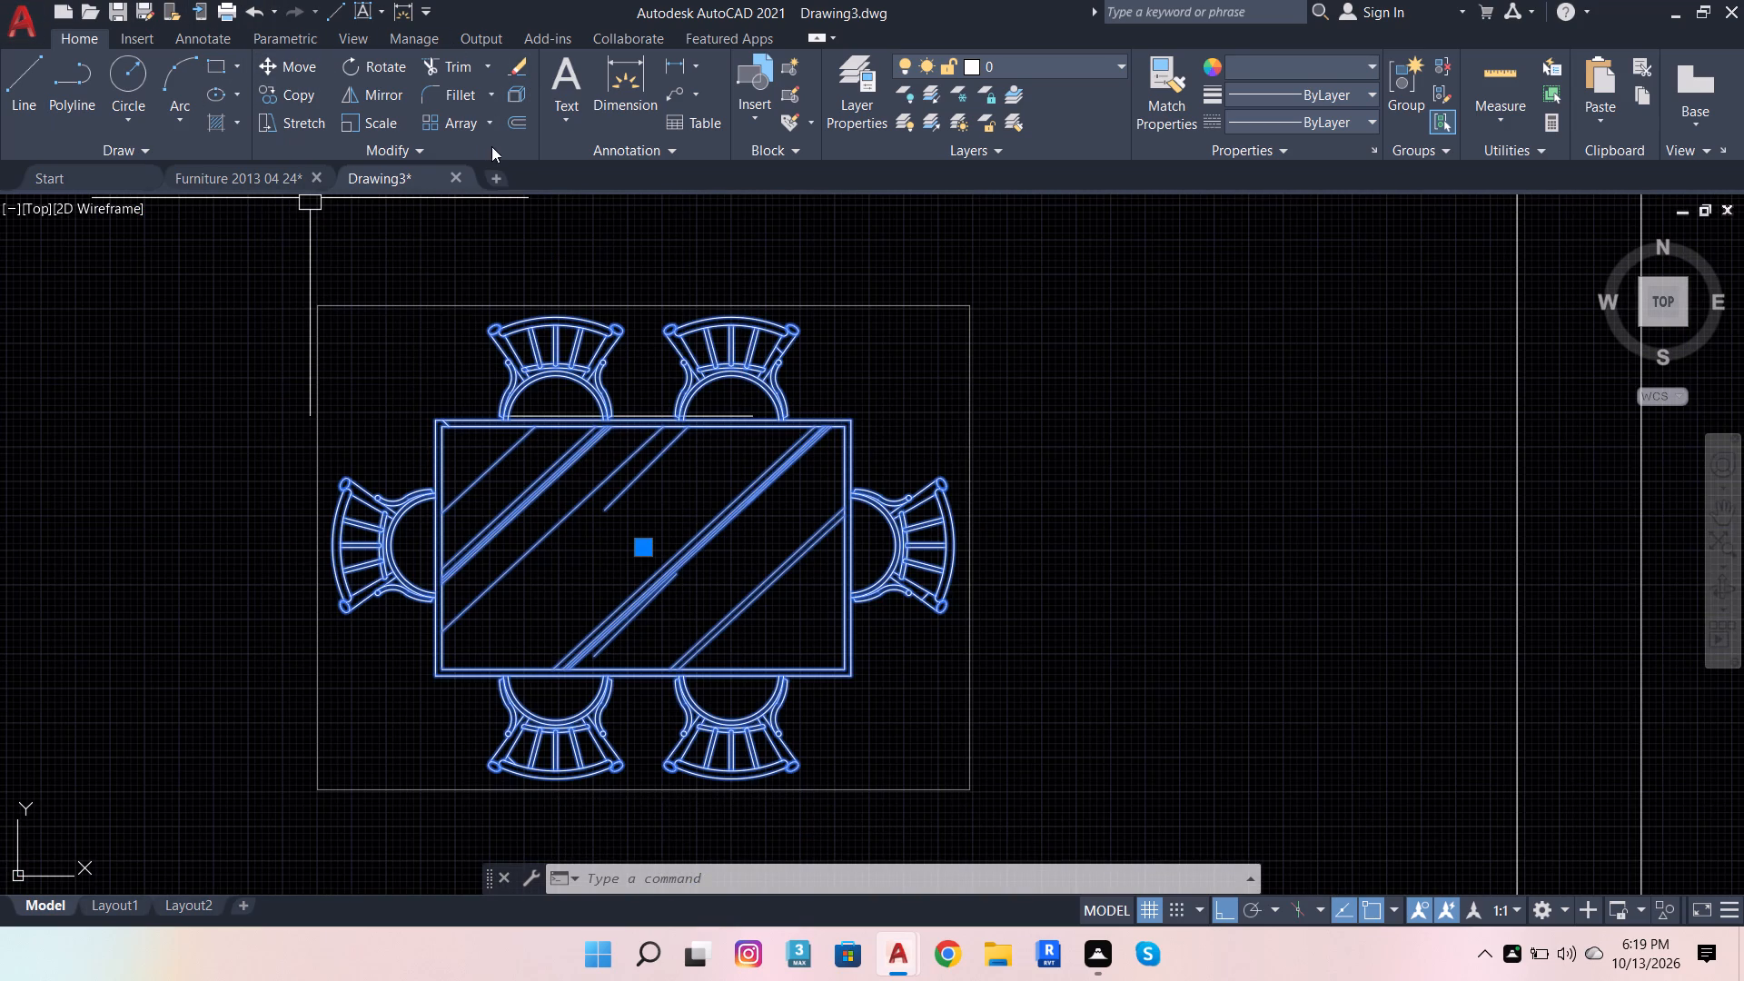
click(378, 129)
scroll(471, 425, up, 5)
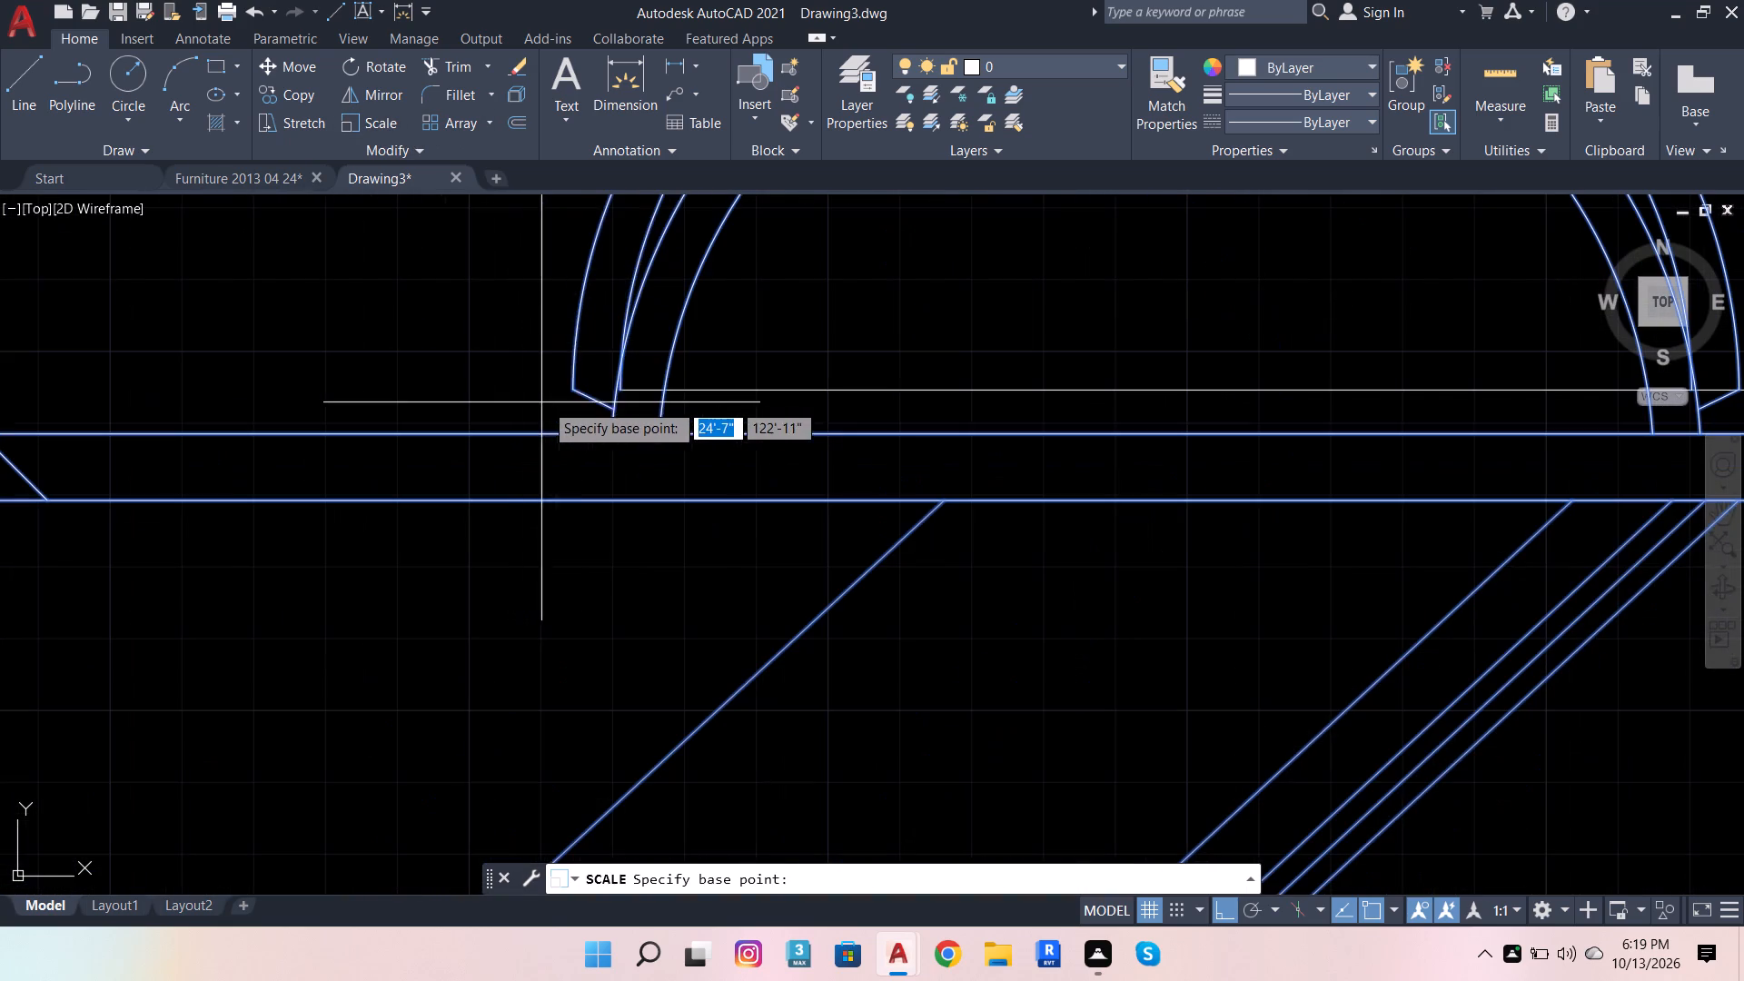
click(619, 386)
scroll(346, 401, down, 2)
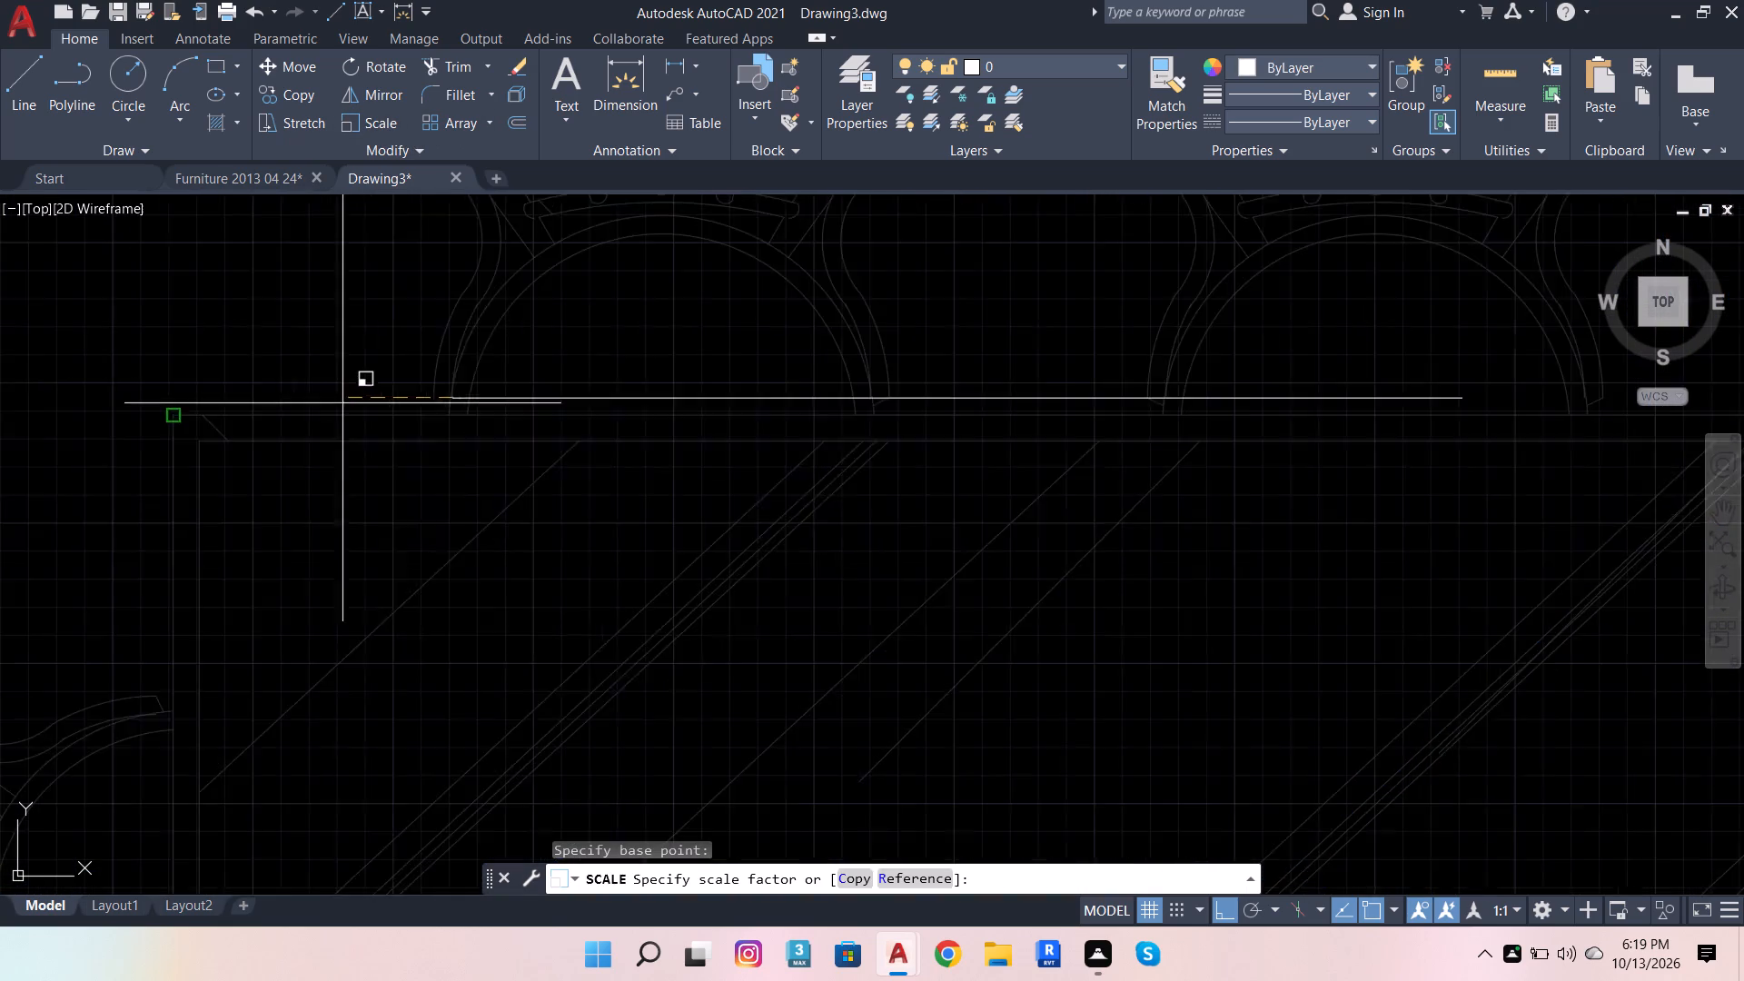
scroll(341, 404, down, 1)
scroll(947, 512, down, 5)
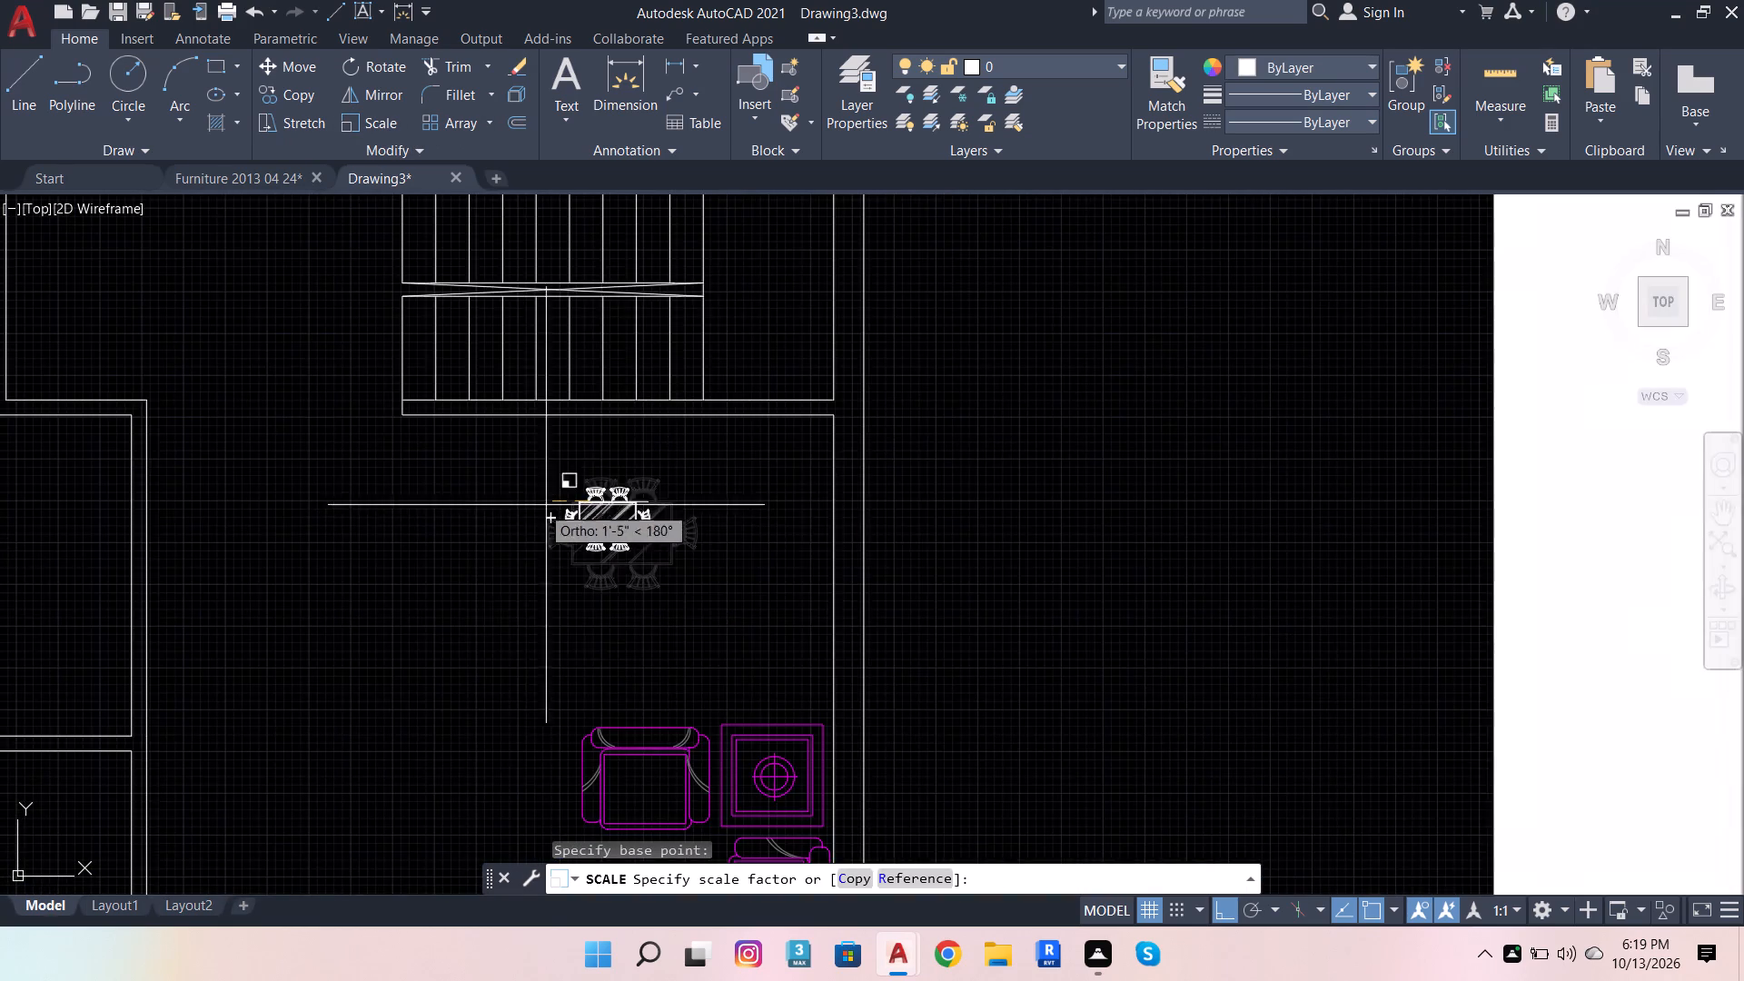
scroll(1097, 576, up, 1)
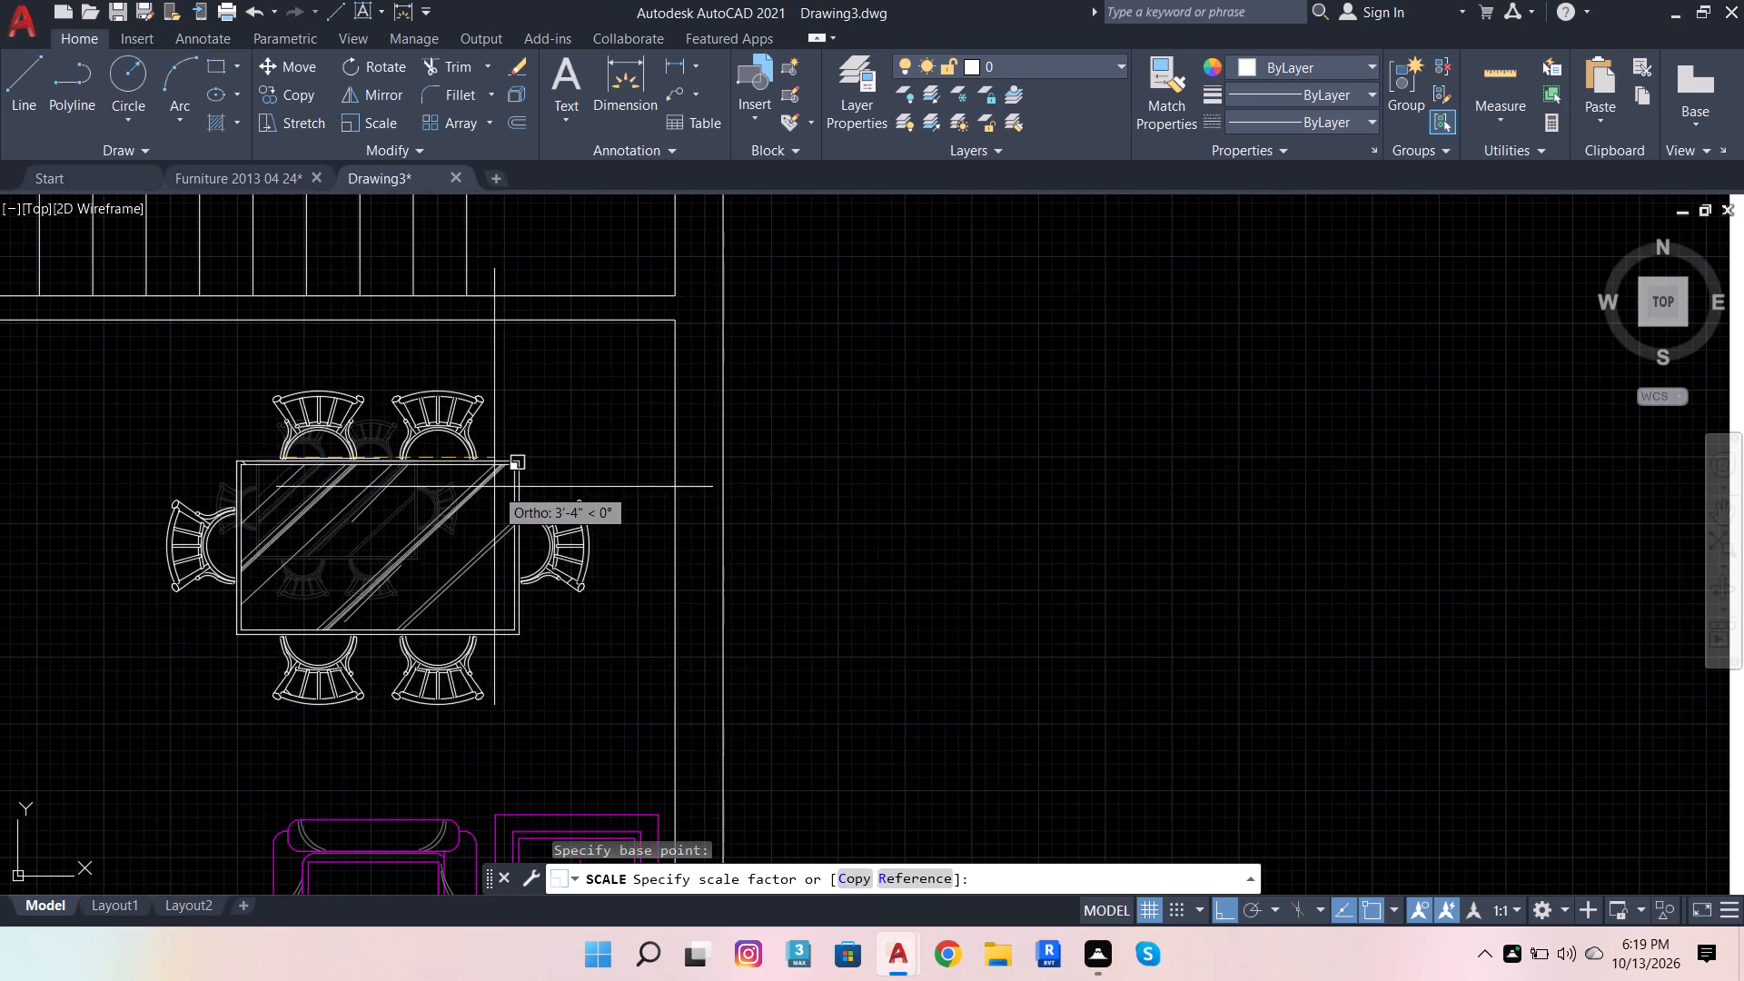
scroll(494, 487, up, 2)
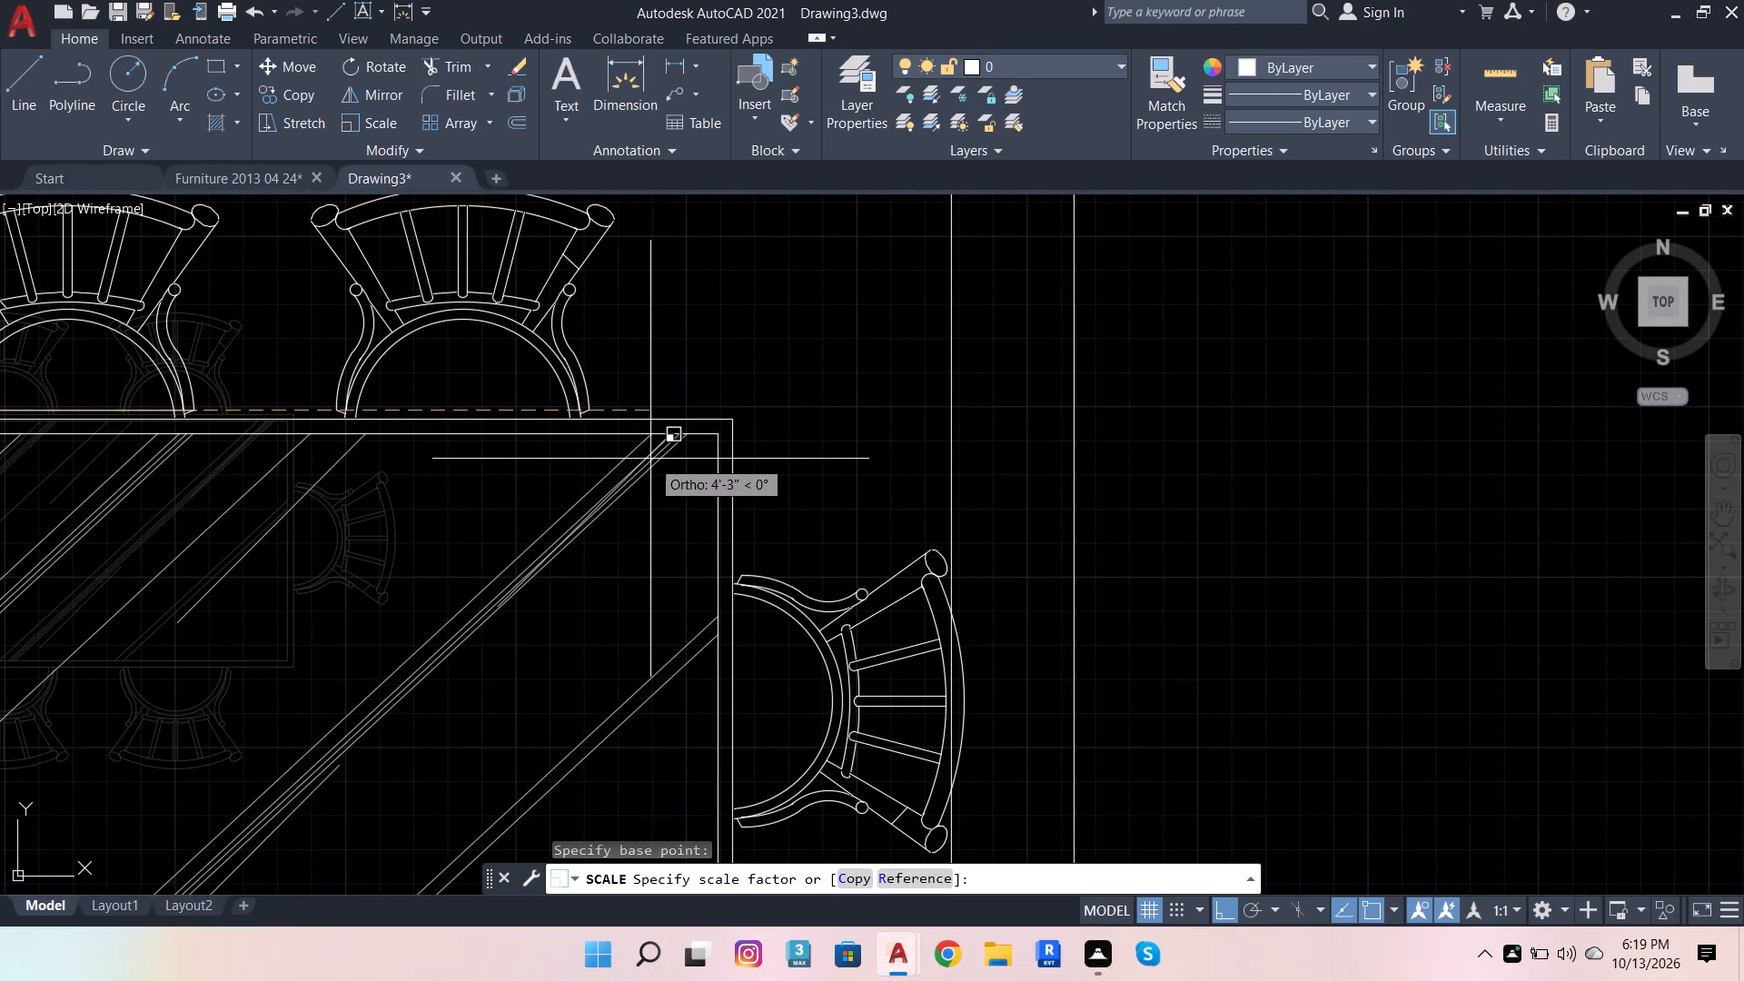
click(650, 459)
scroll(758, 435, down, 1)
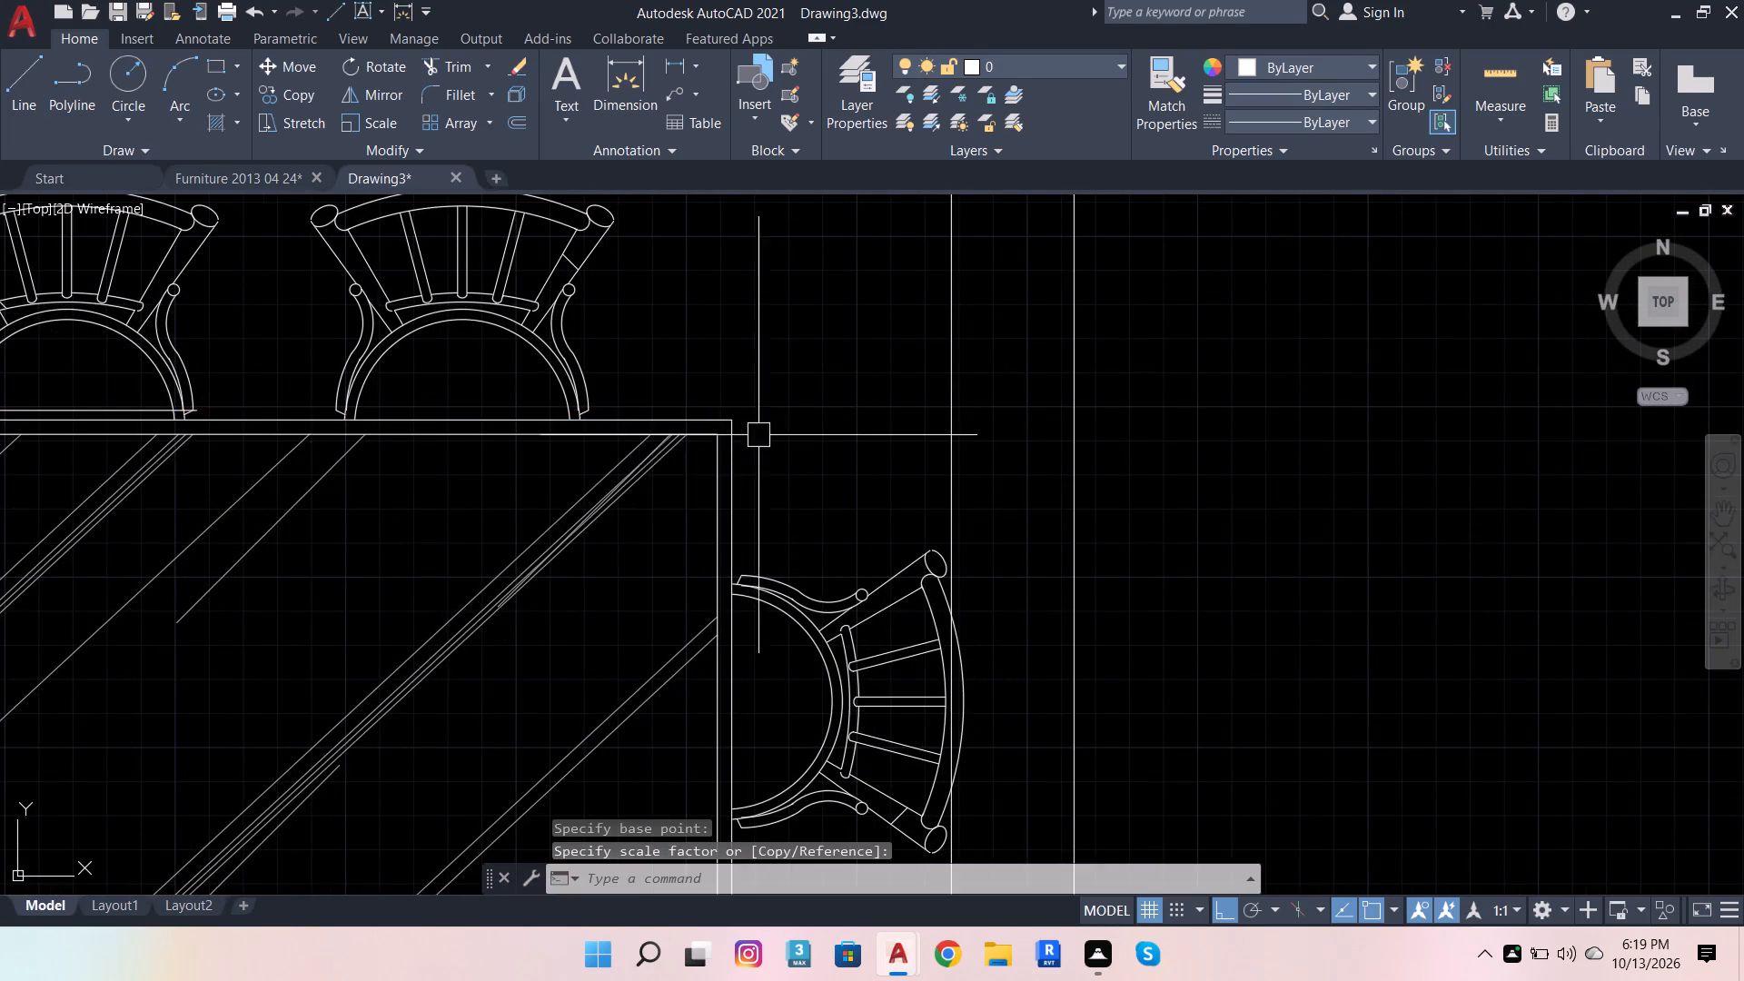
Delete the 1'6" reference line at the seat of the top-left dining chair.
scroll(332, 377, up, 2)
click(335, 465)
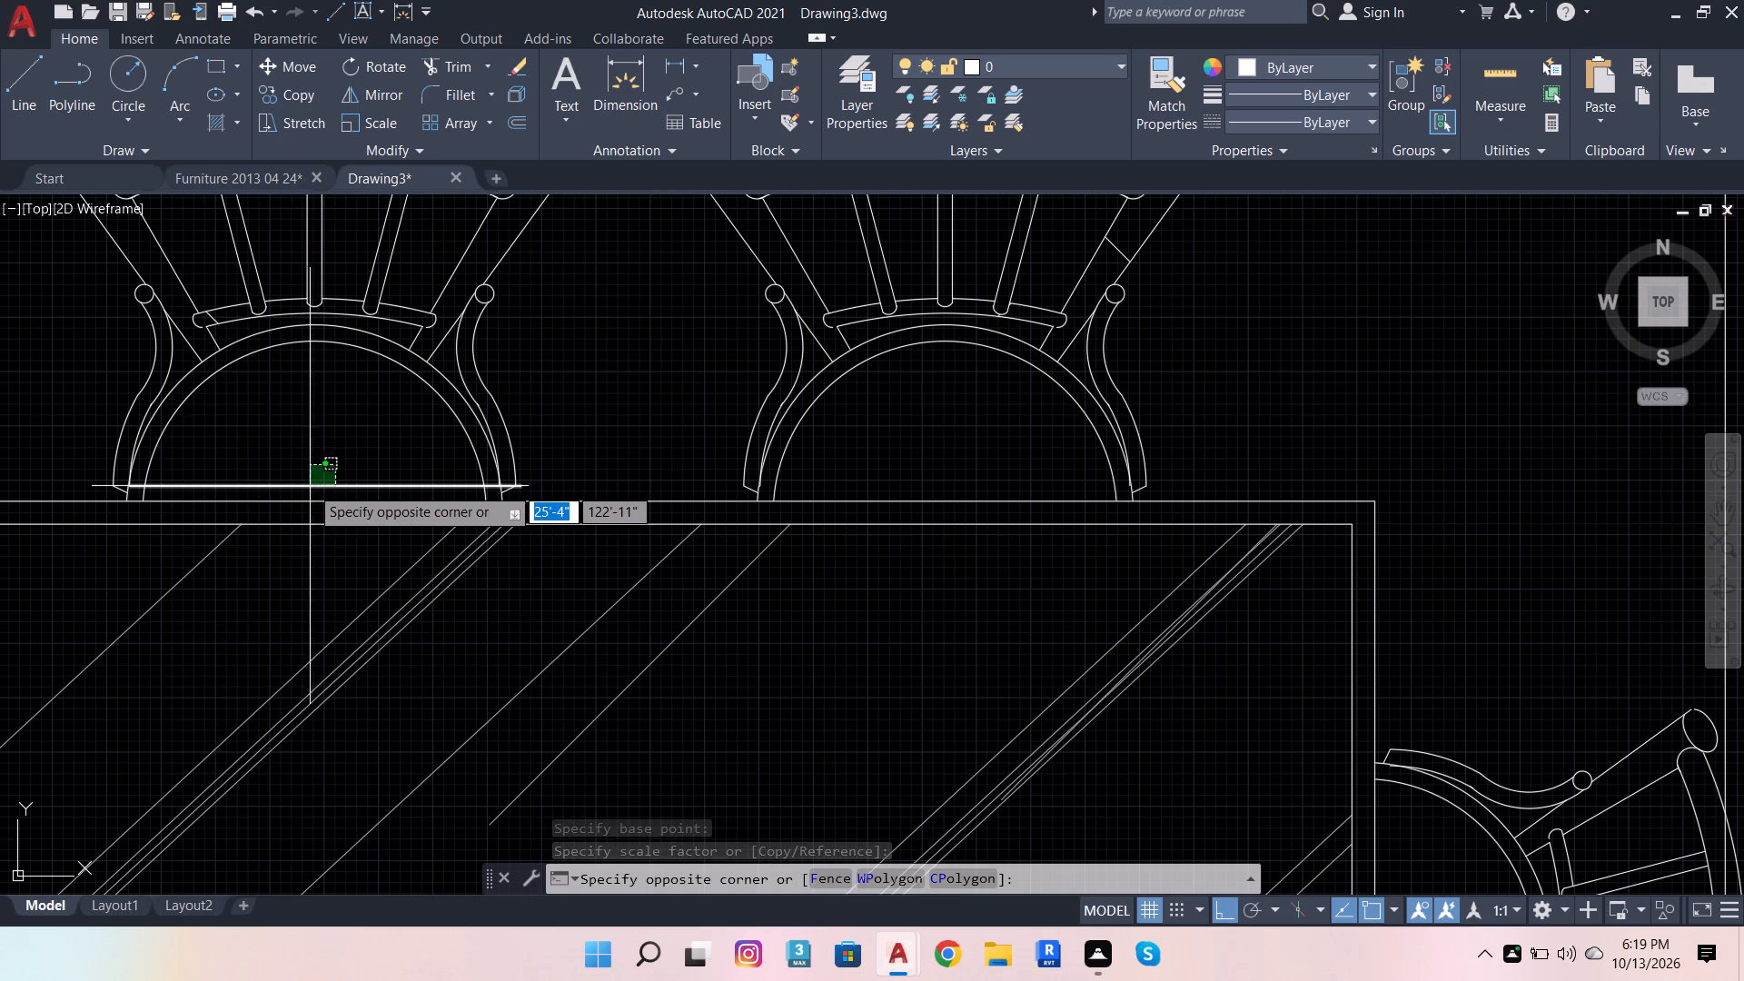
click(279, 492)
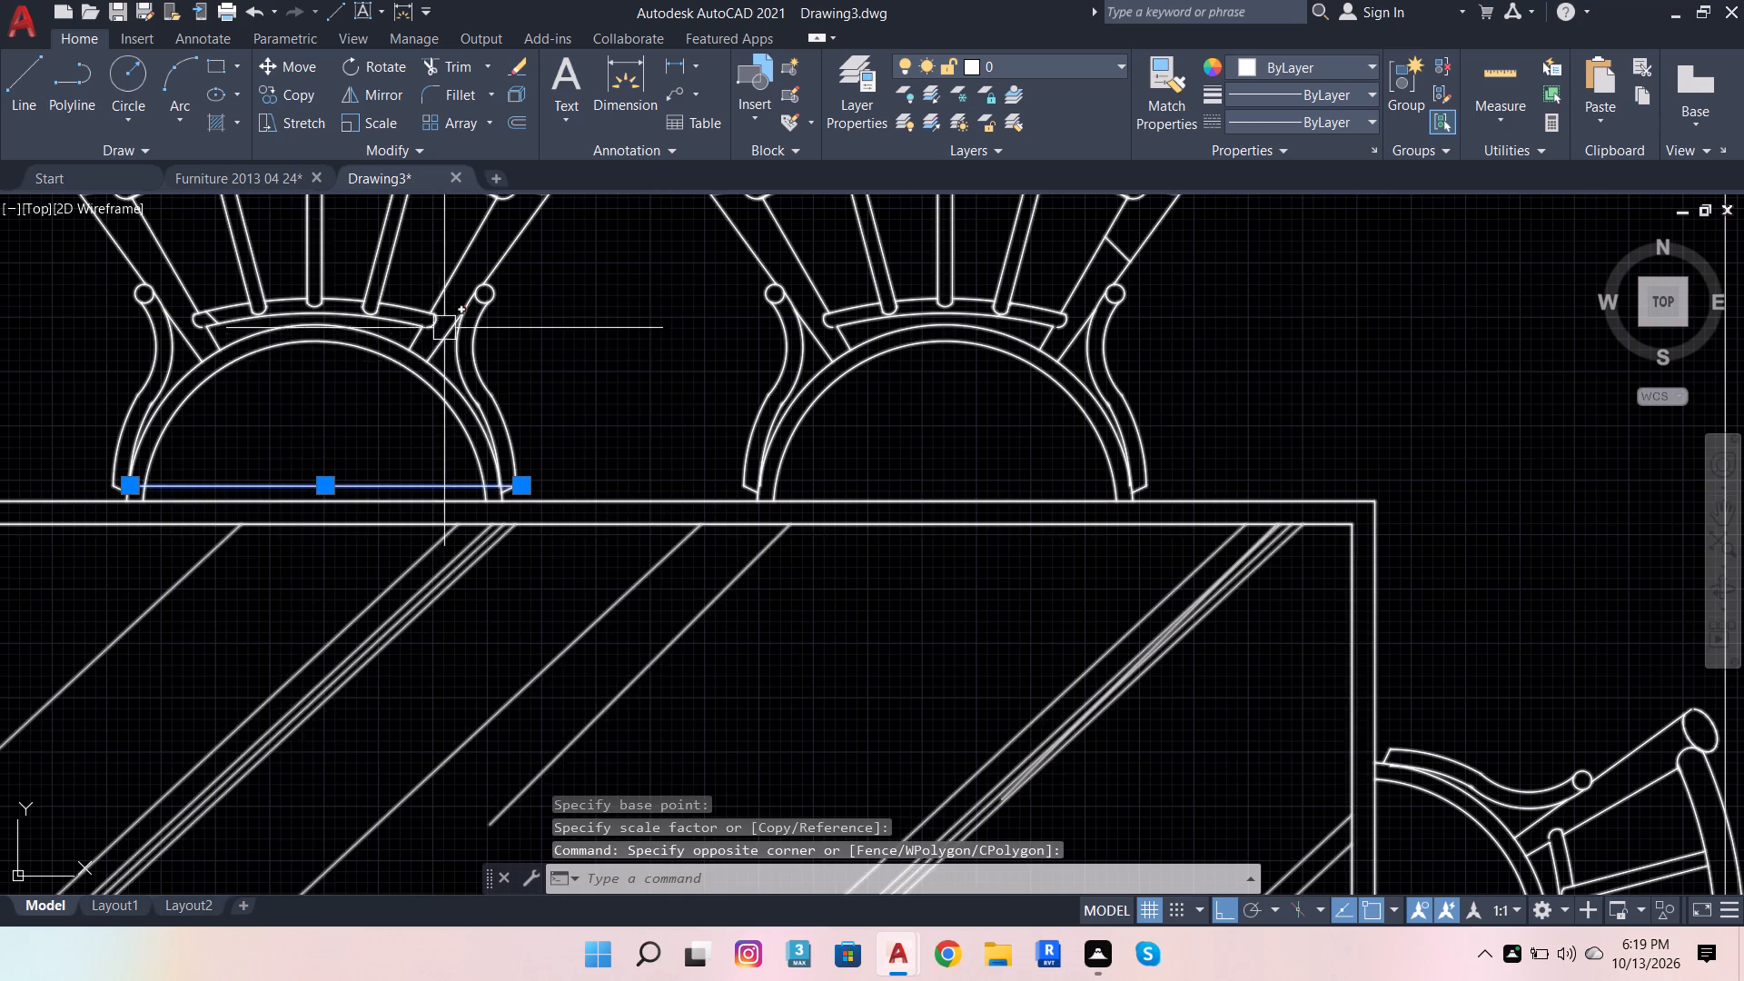
key(Delete)
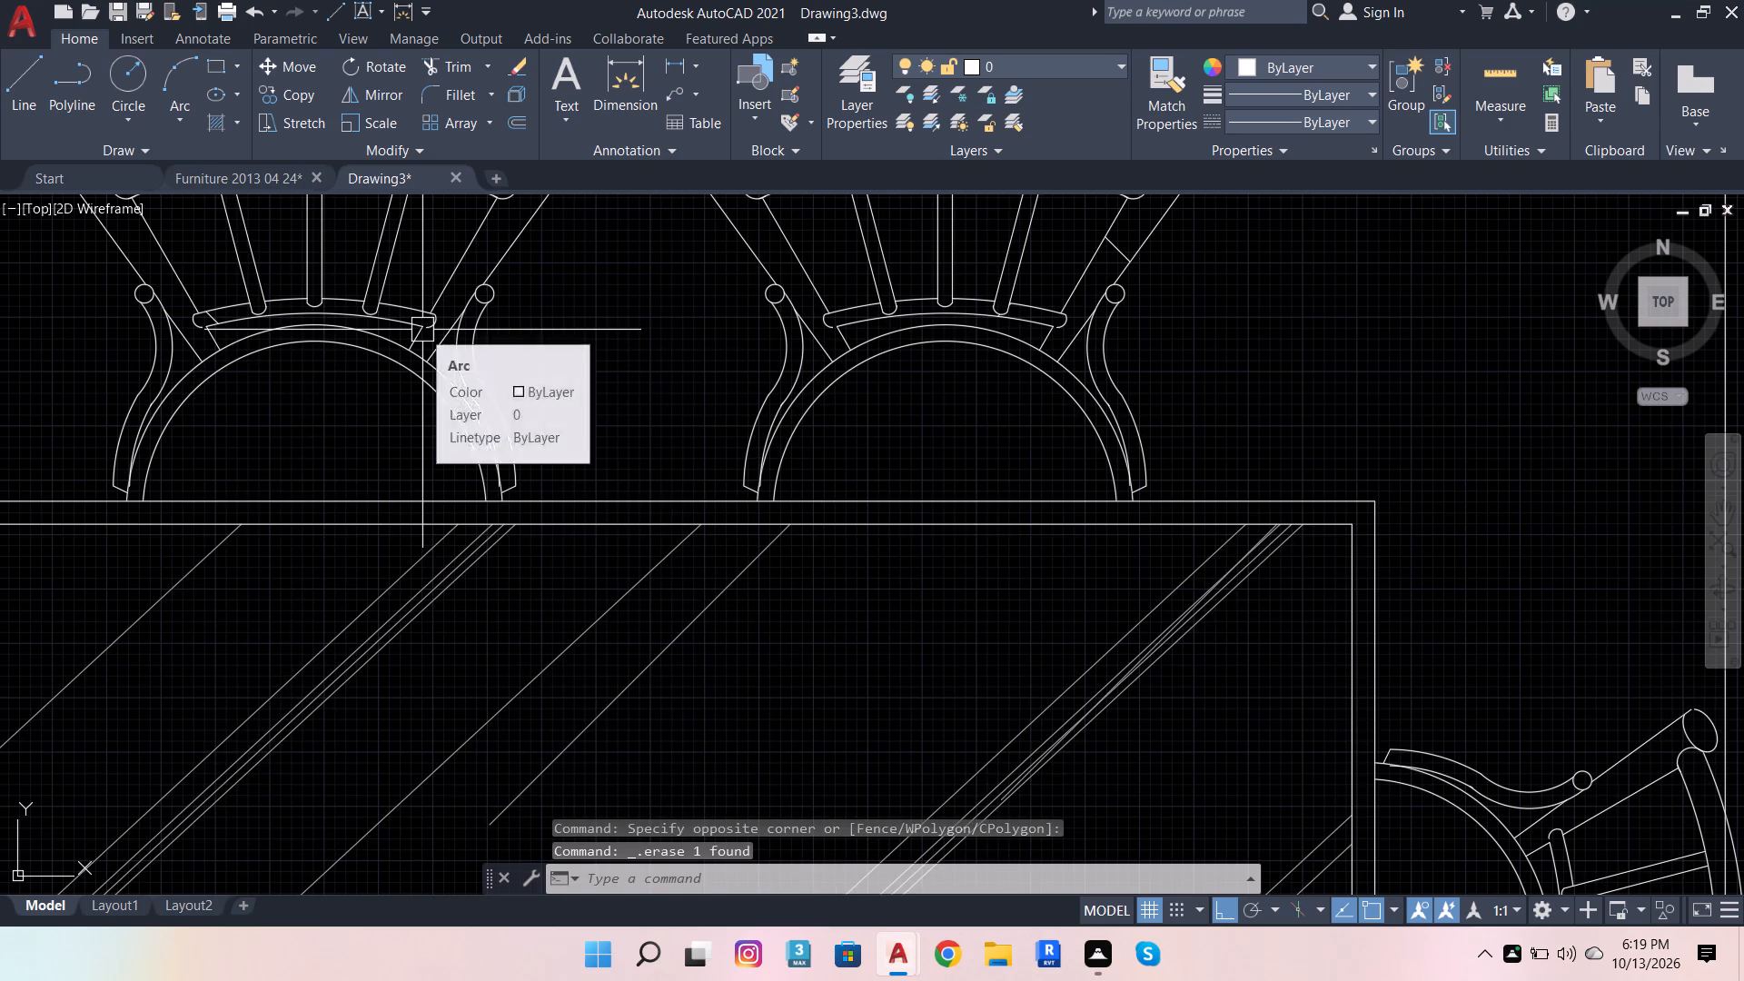
Move the enlarged dining set horizontally left within the dining area, clear of the right wall.
scroll(482, 375, down, 3)
click(720, 441)
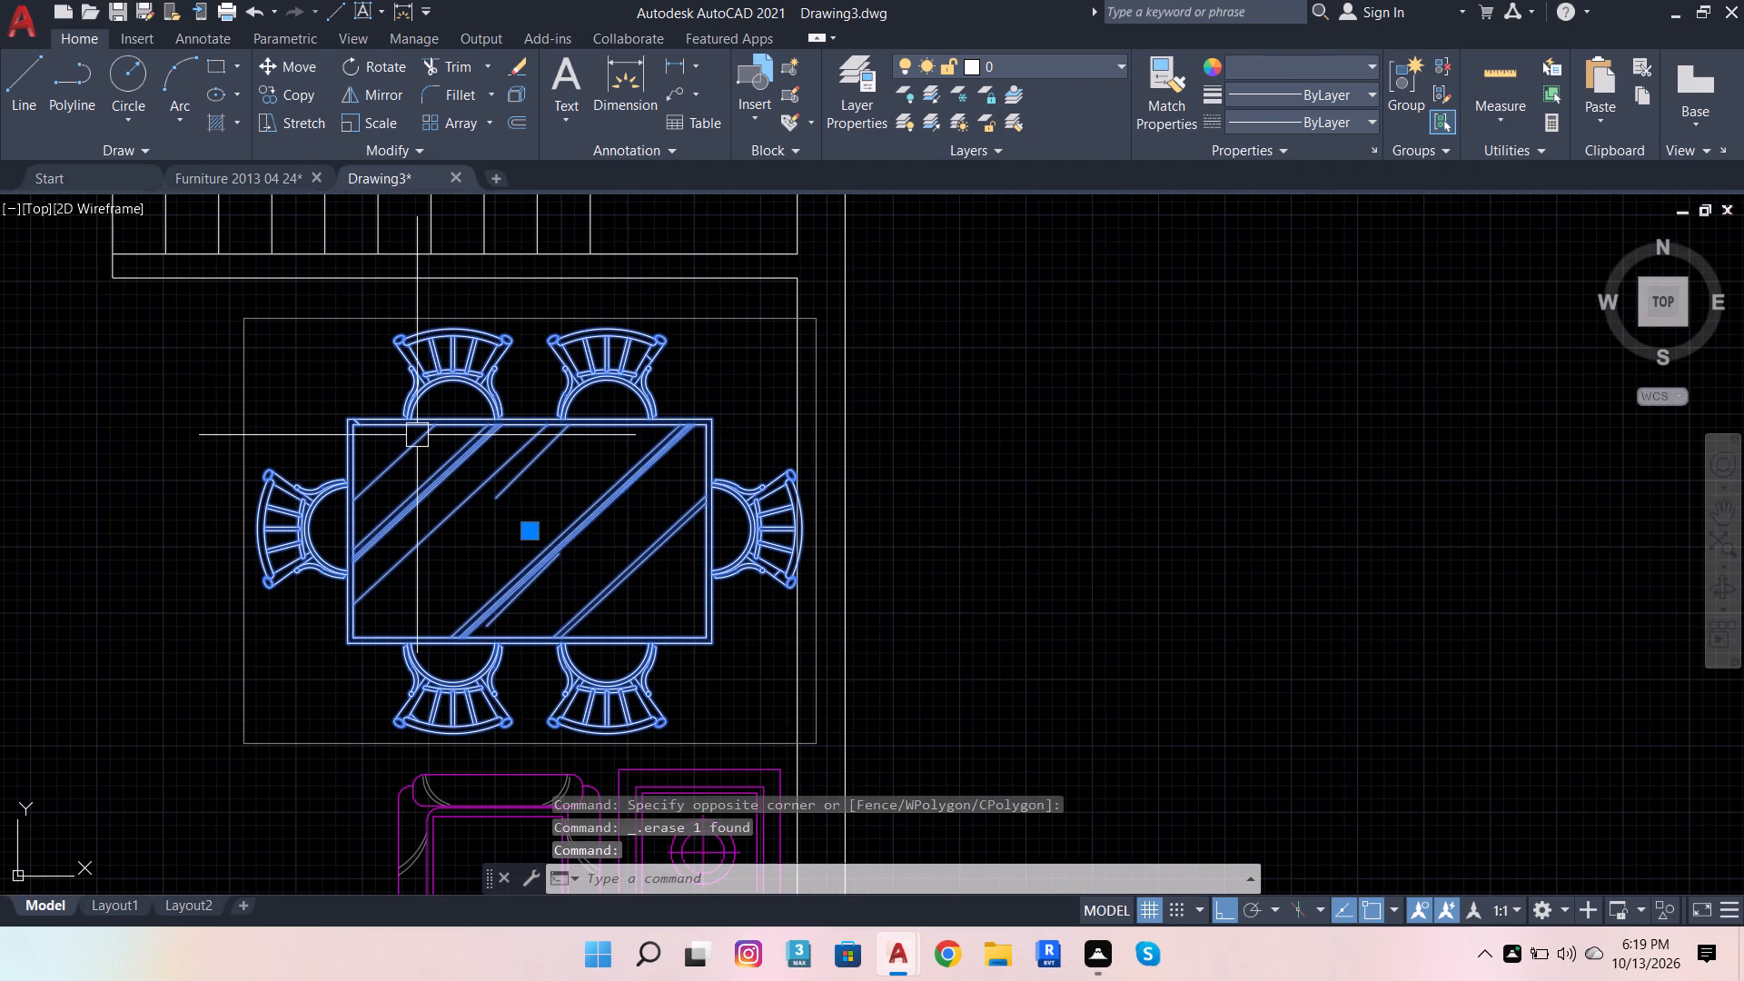
key(m)
key(space)
click(537, 465)
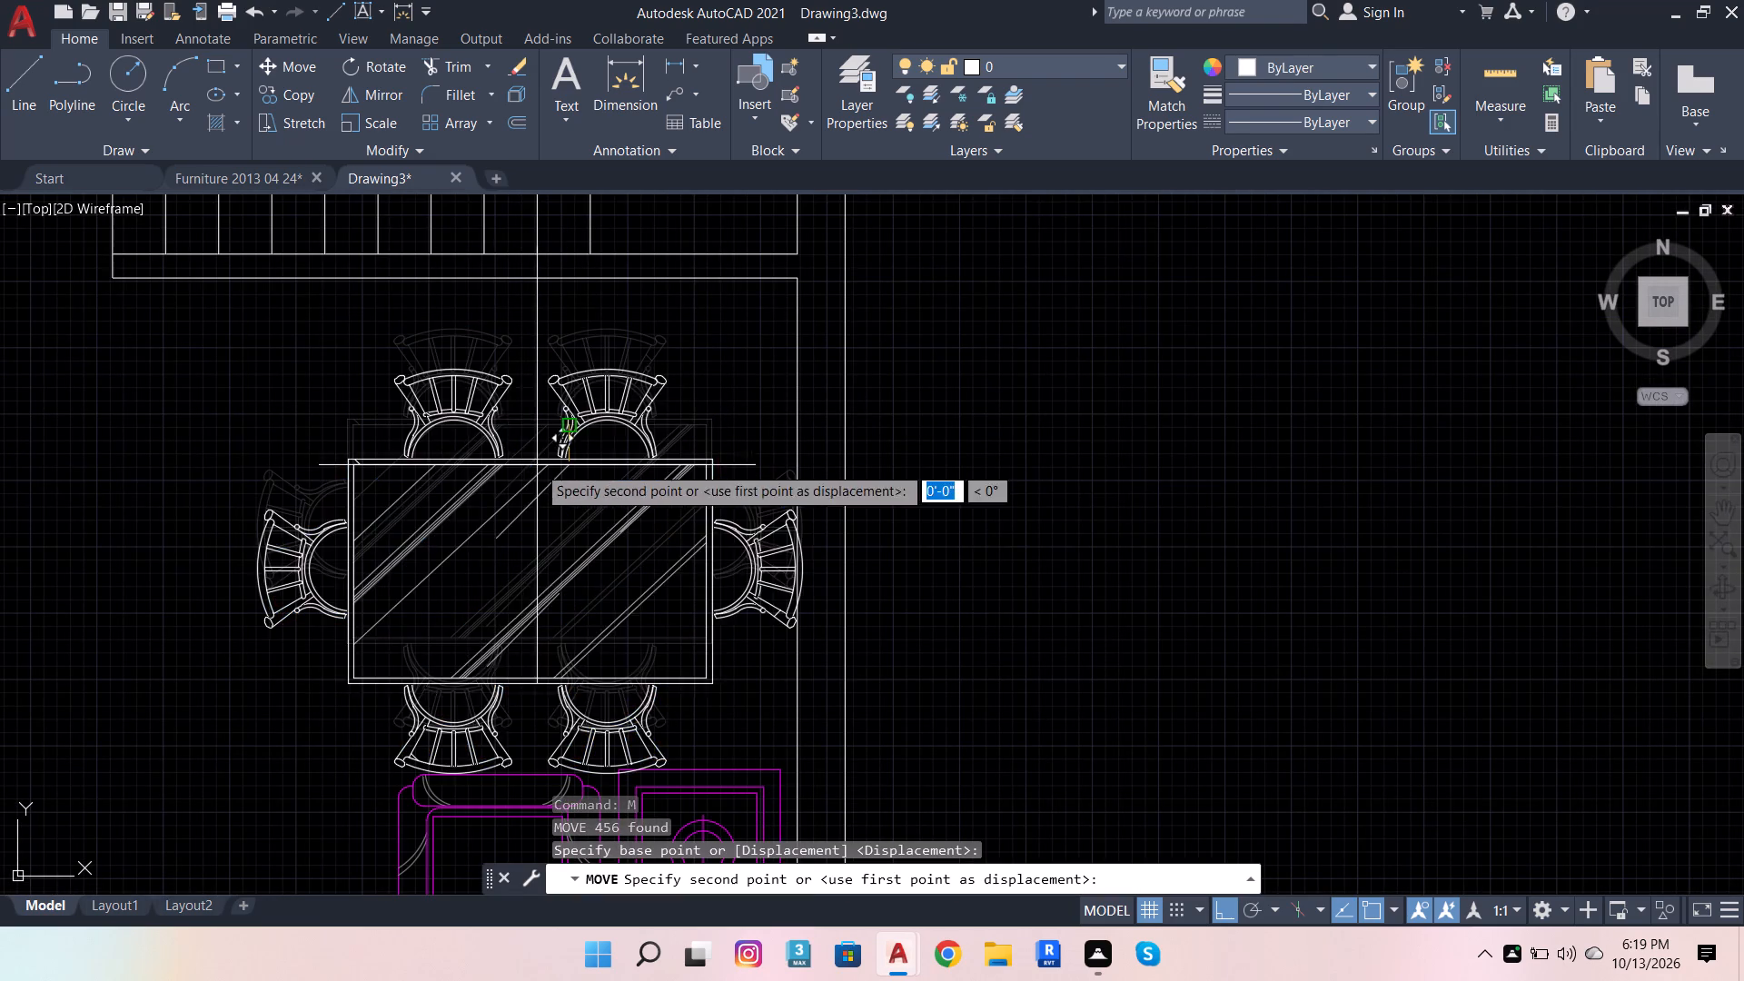
click(367, 424)
Copy the top-left bedroom's bed set horizontally to the empty space left of the floor plan.
scroll(595, 439, down, 2)
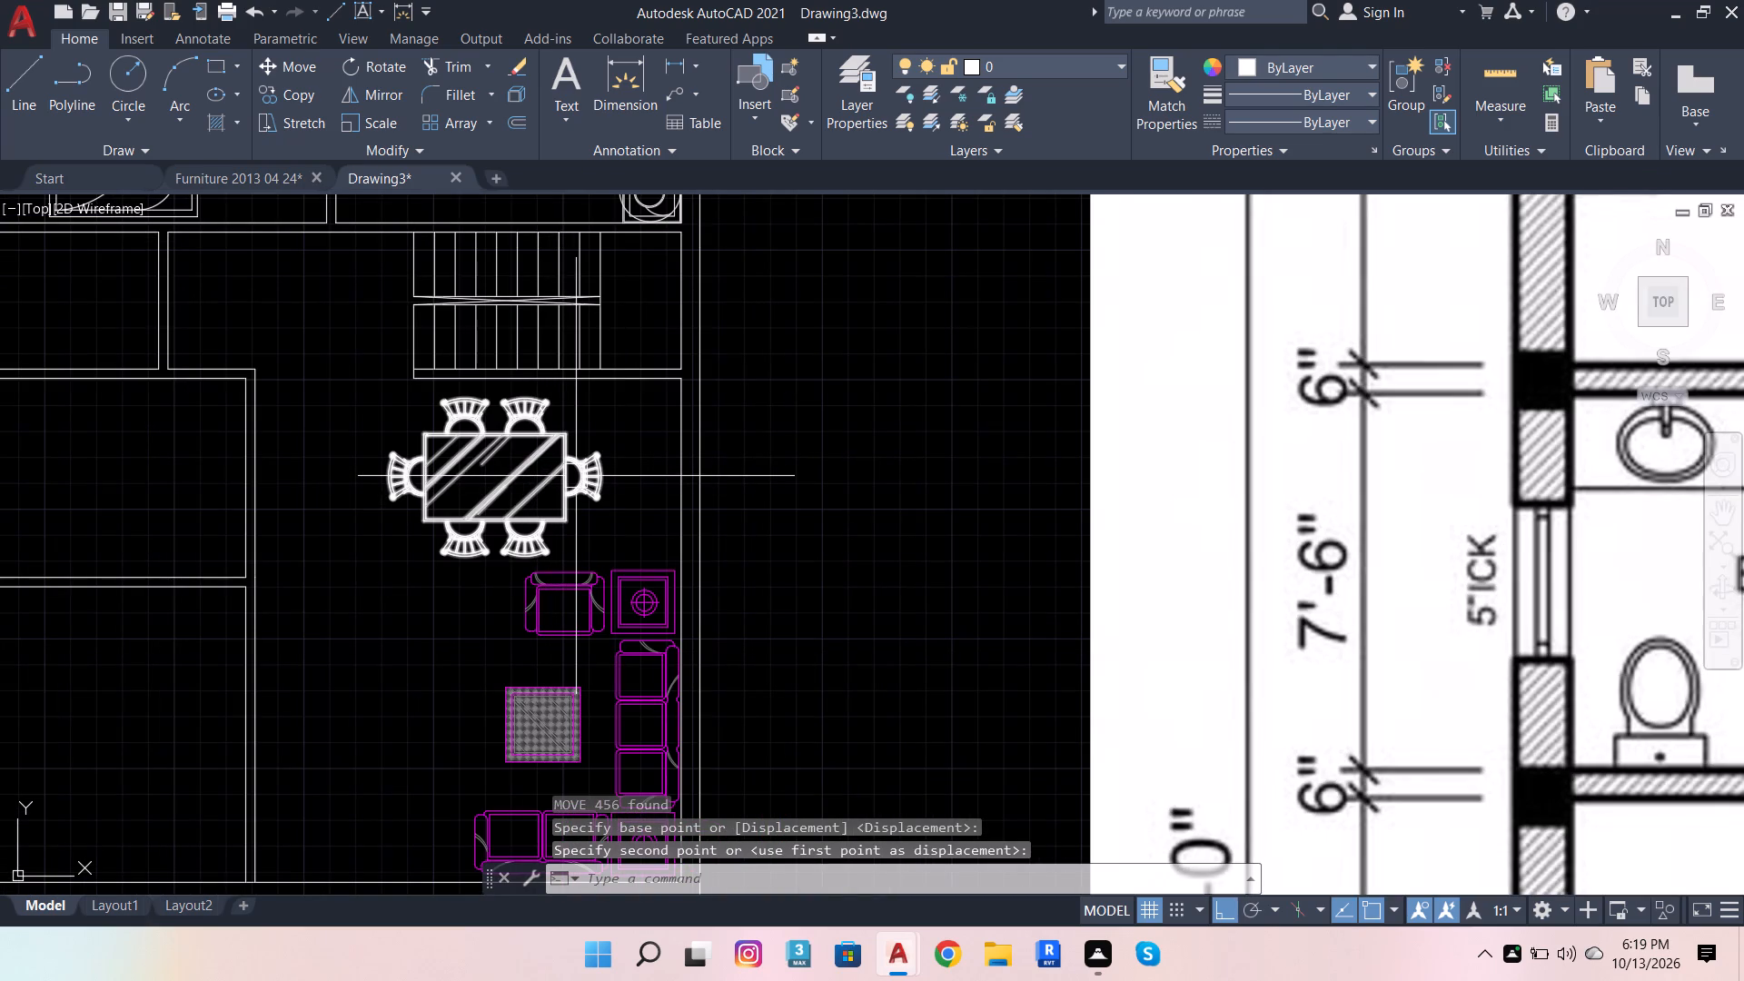
scroll(591, 503, down, 2)
scroll(976, 457, down, 1)
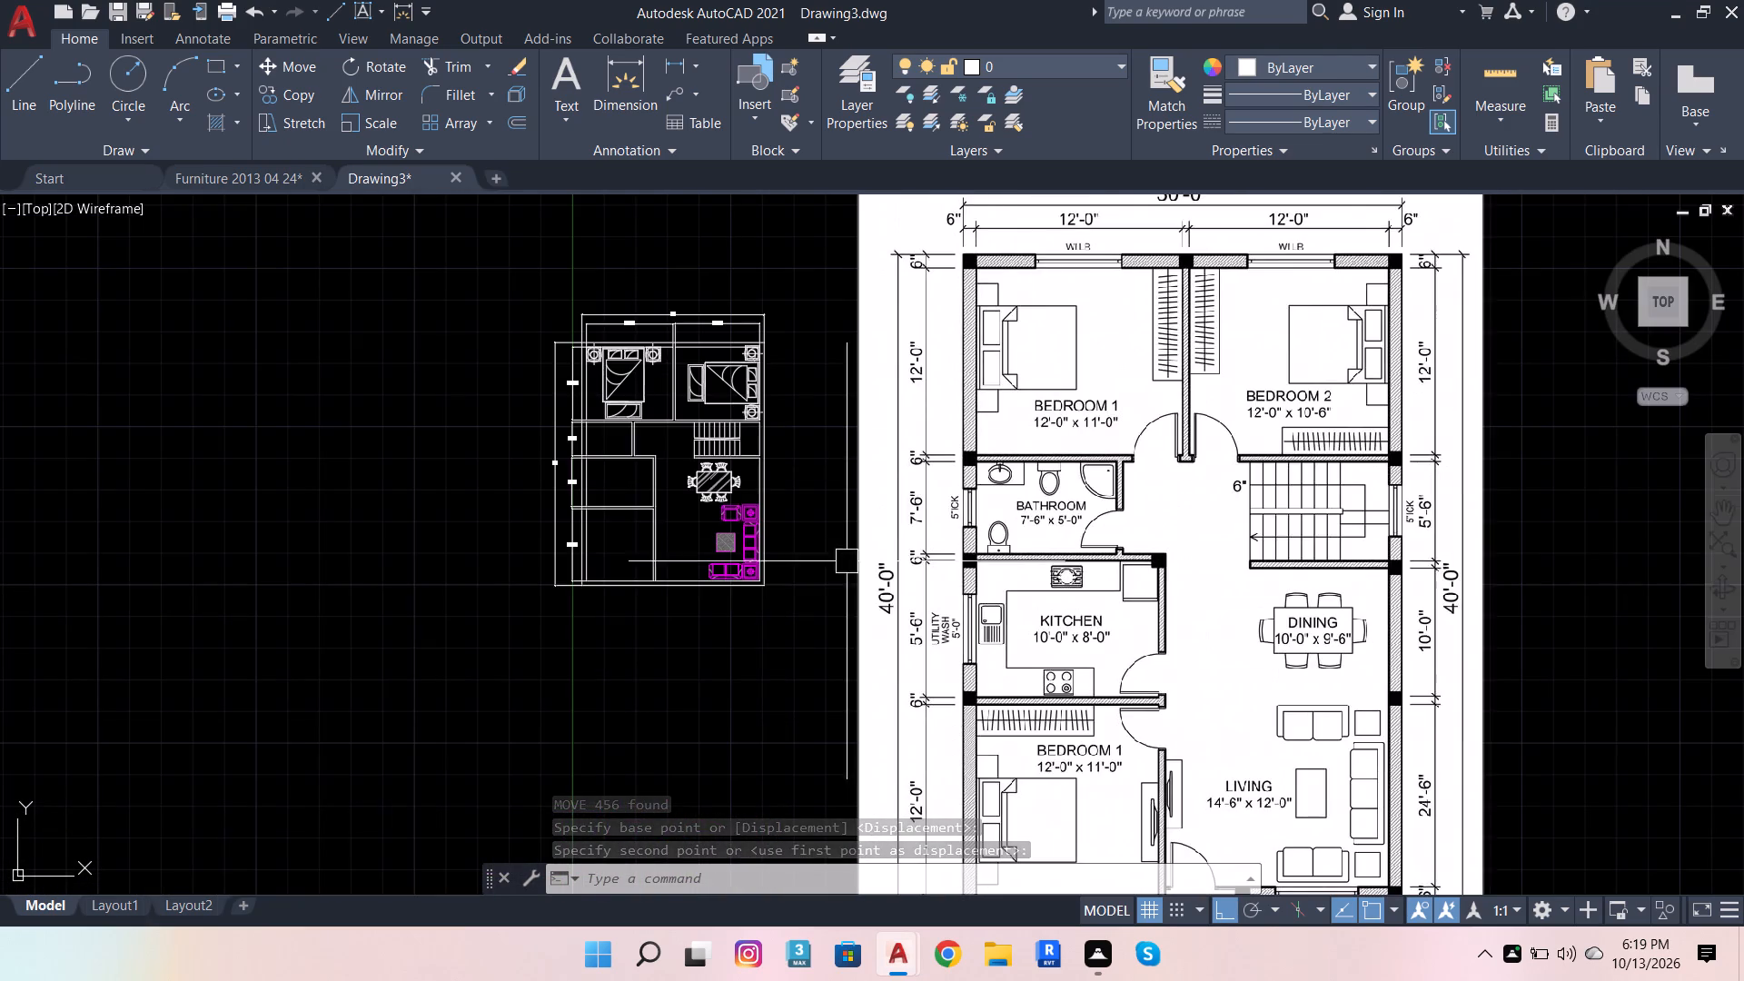
scroll(1144, 596, down, 1)
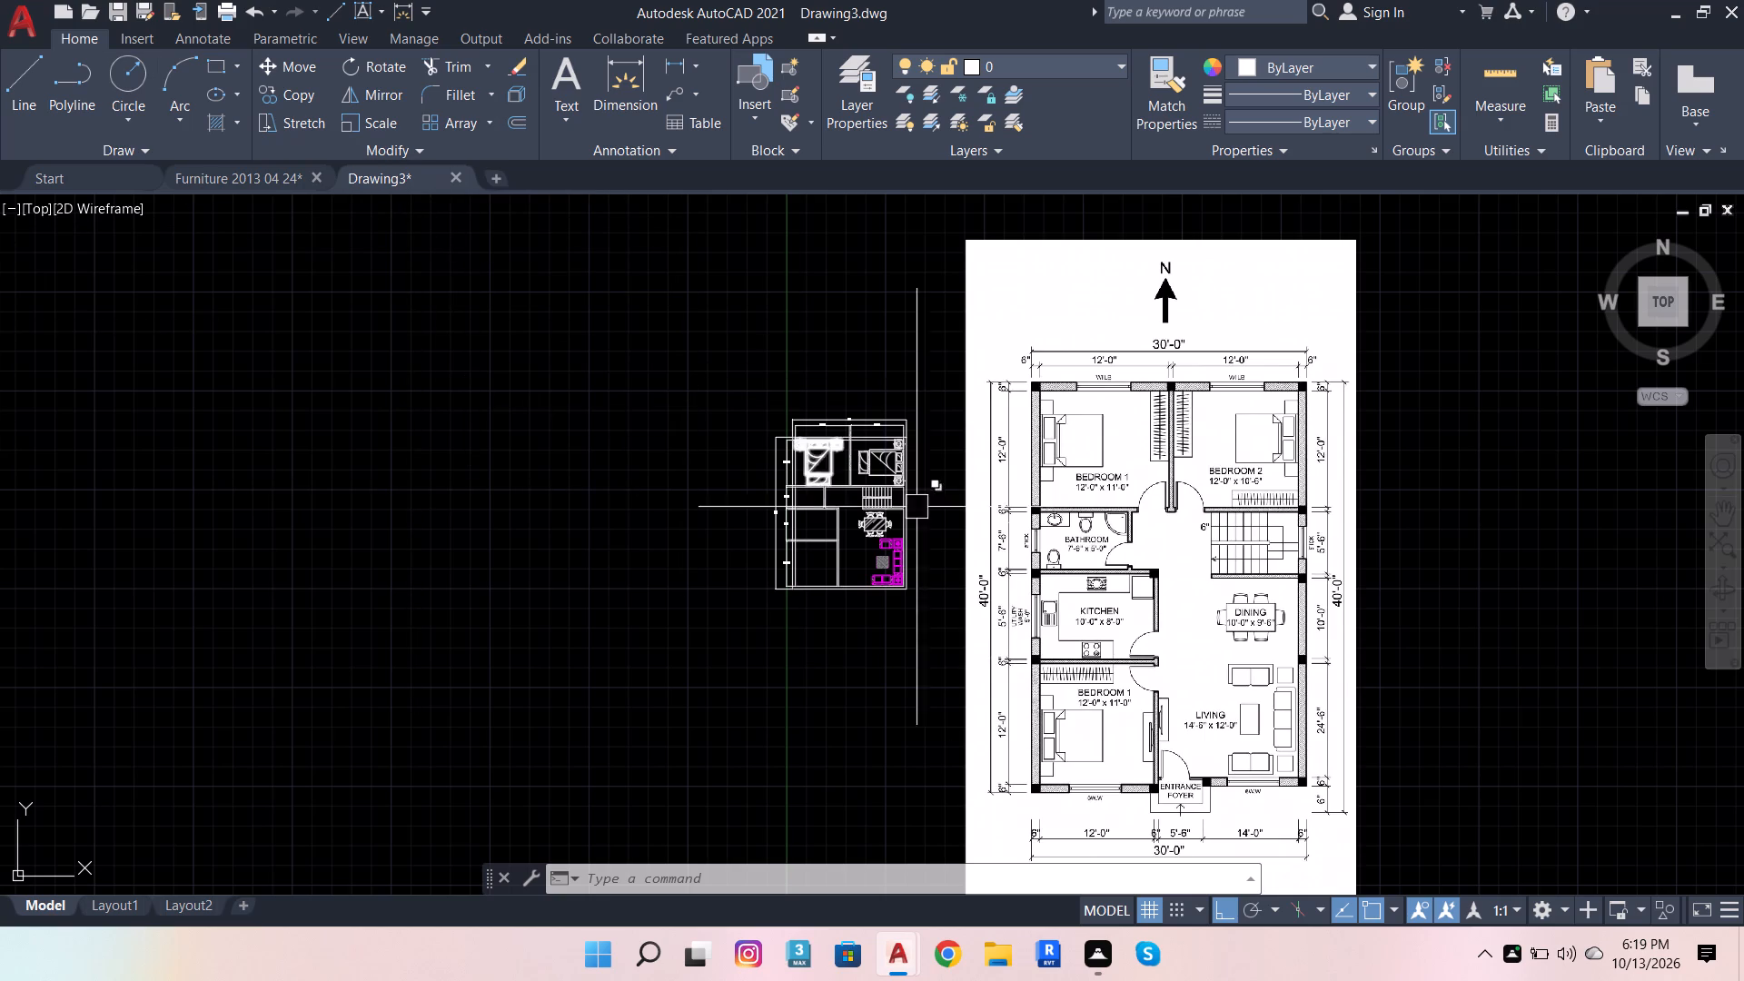
scroll(891, 560, up, 2)
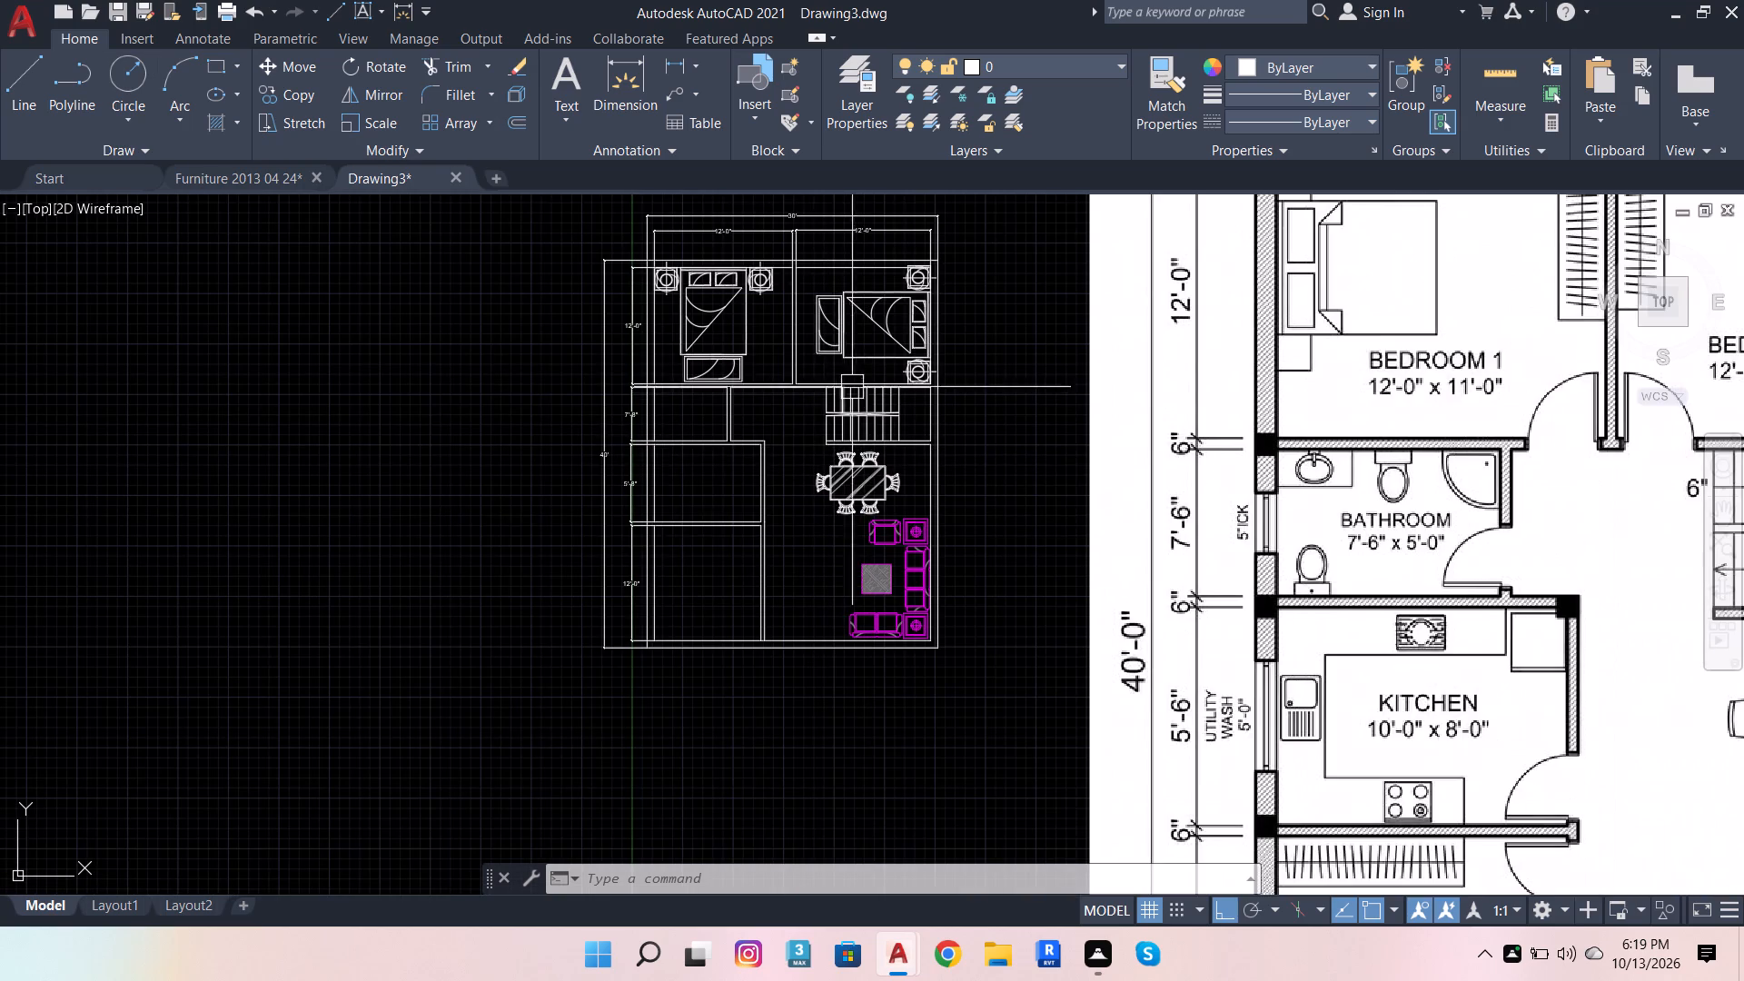
click(699, 296)
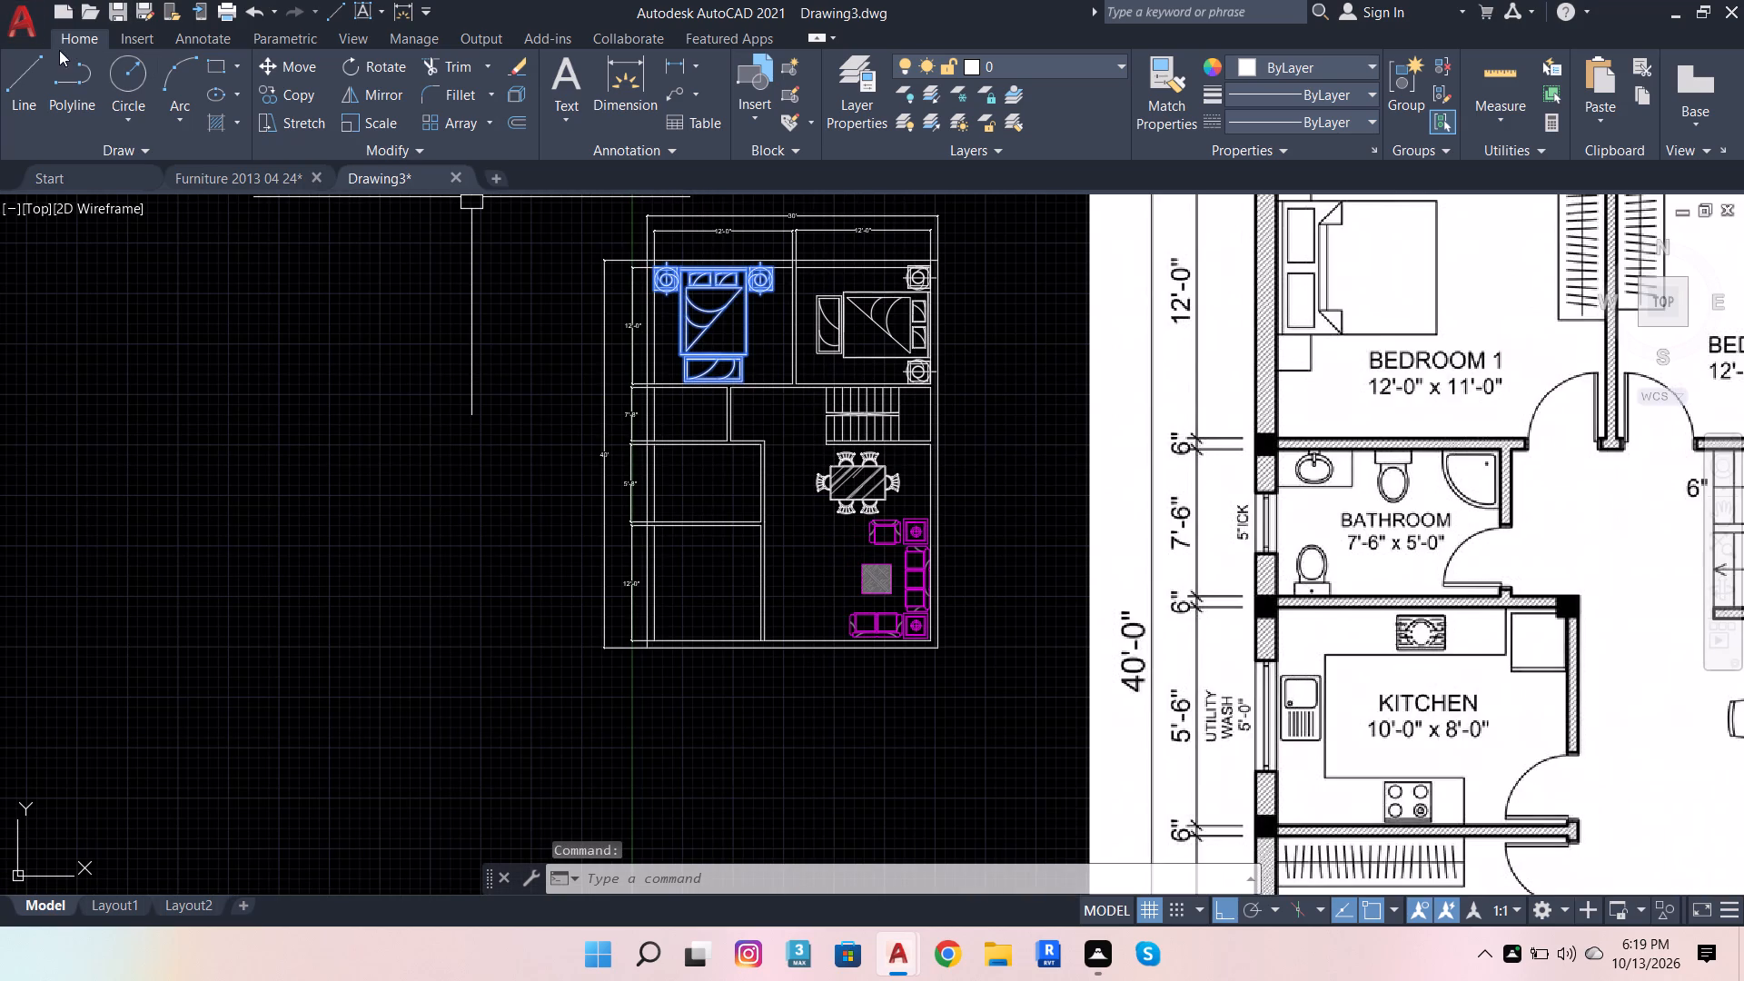
click(292, 94)
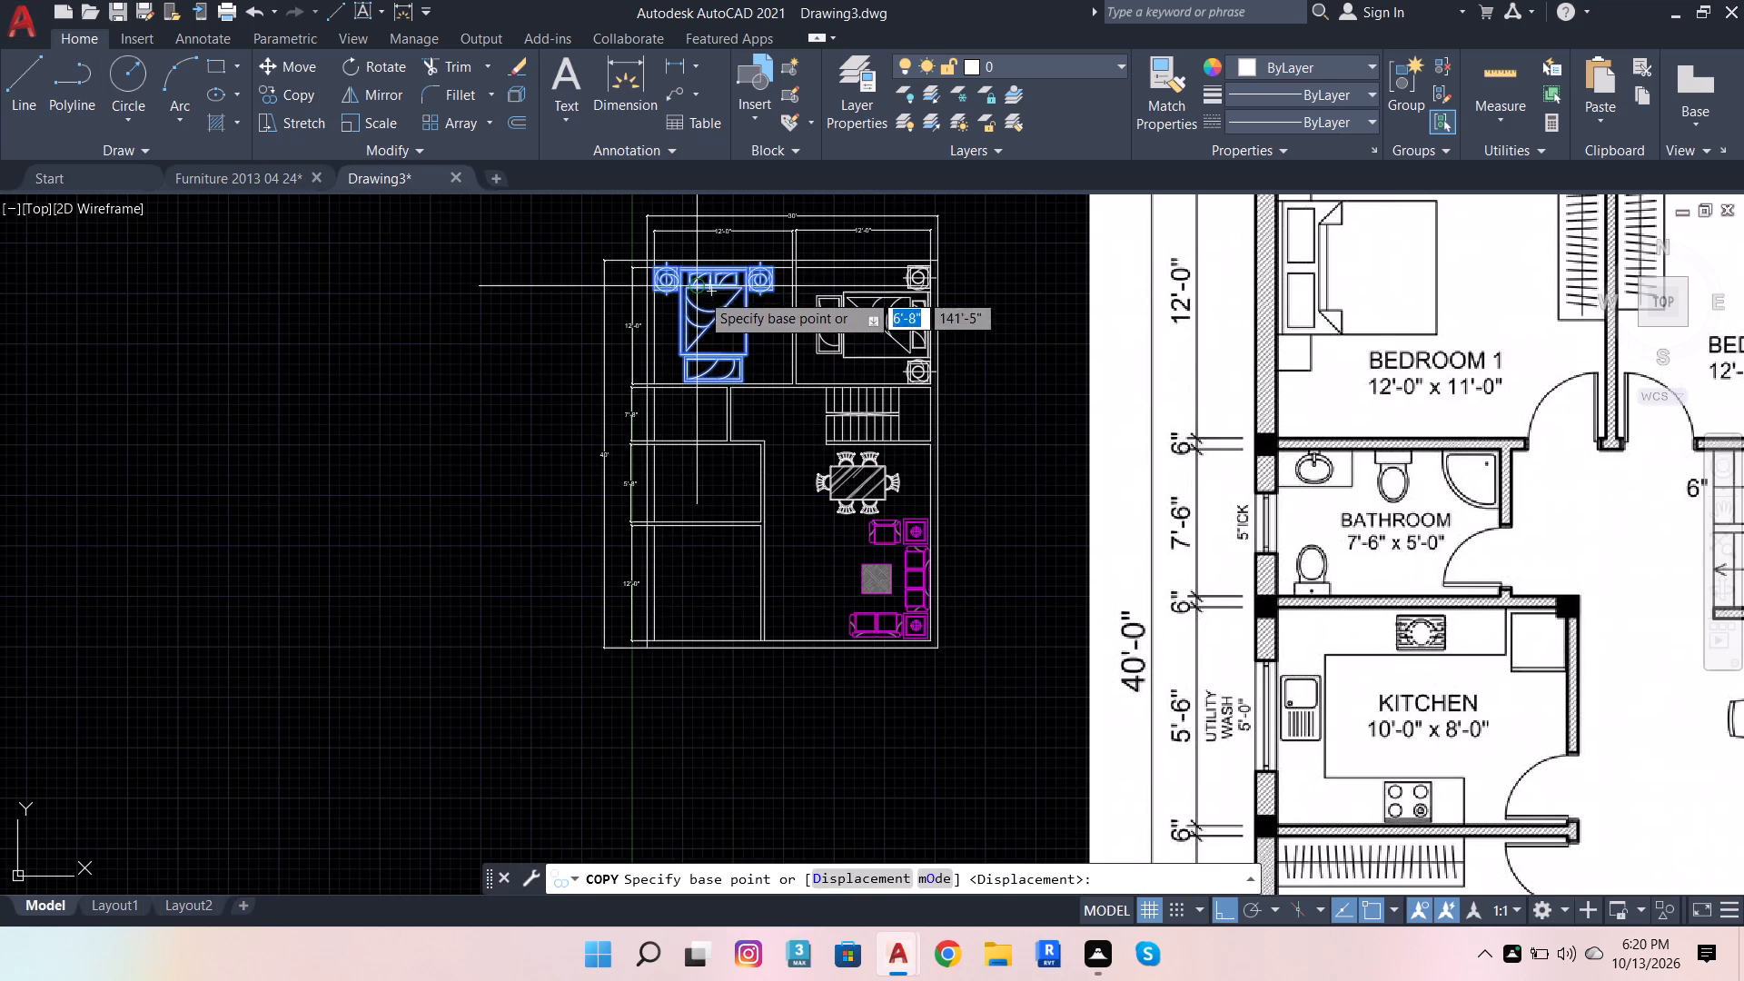
click(700, 294)
click(323, 377)
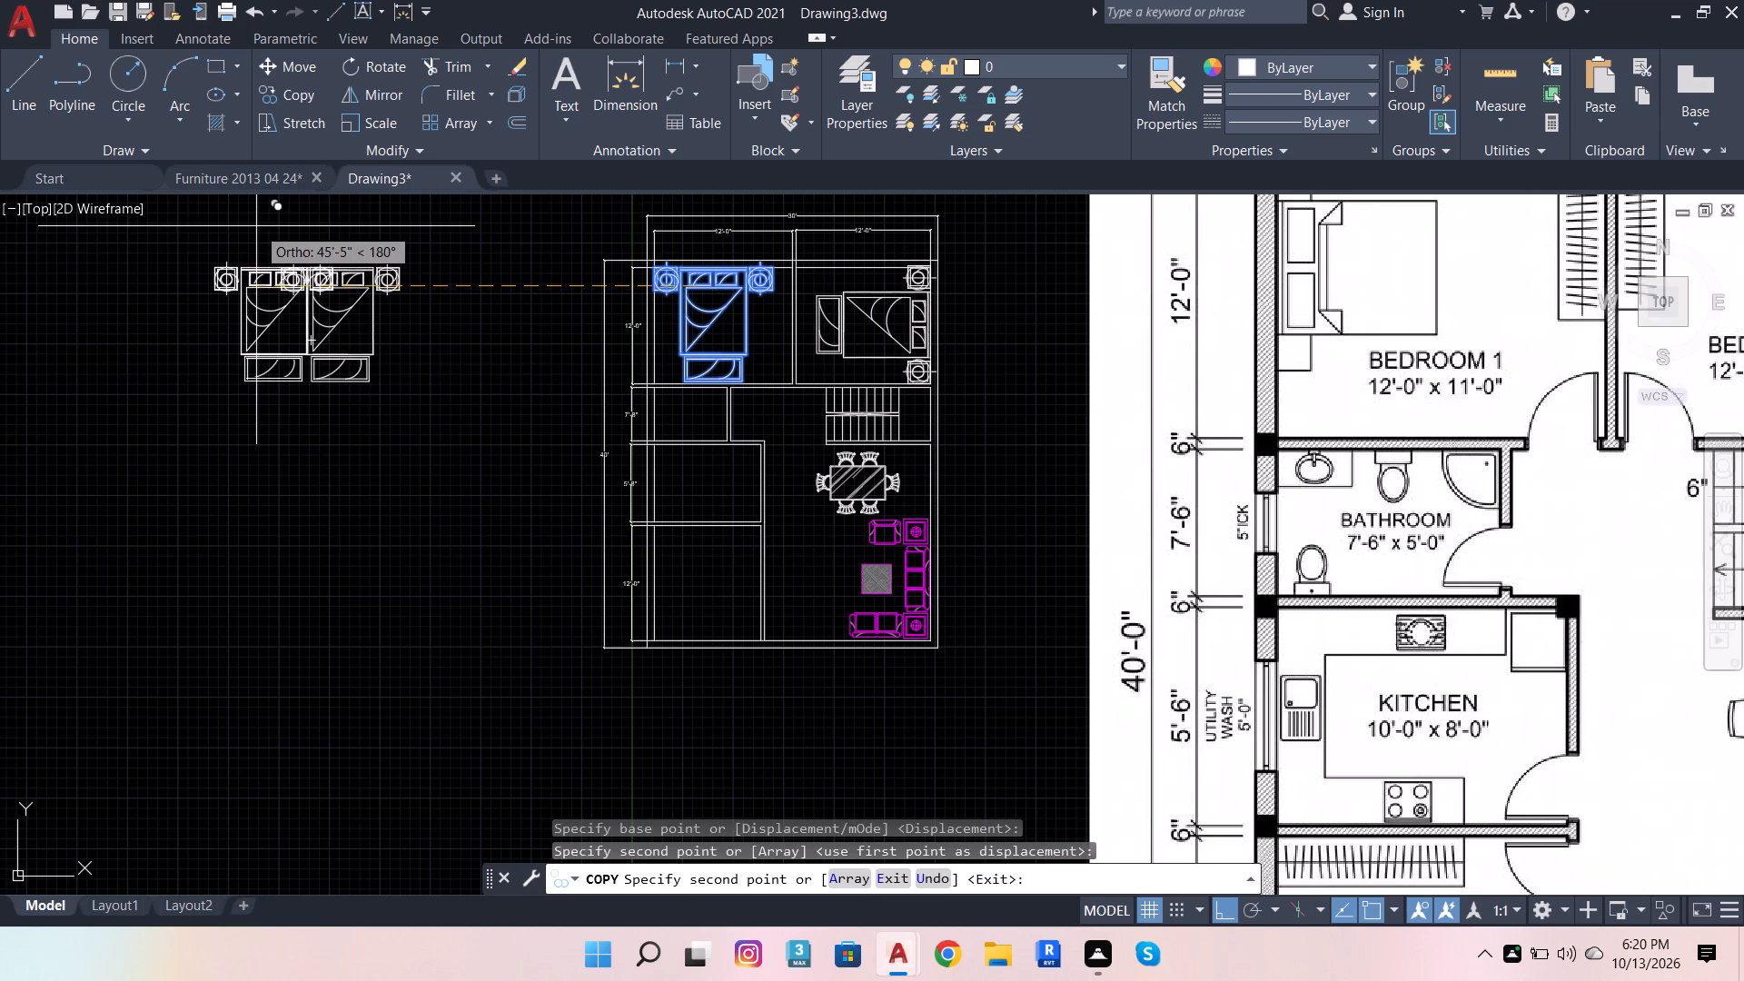
key(Escape)
Rotate the copied bed set by 90° so its headboard faces left.
click(317, 256)
click(401, 71)
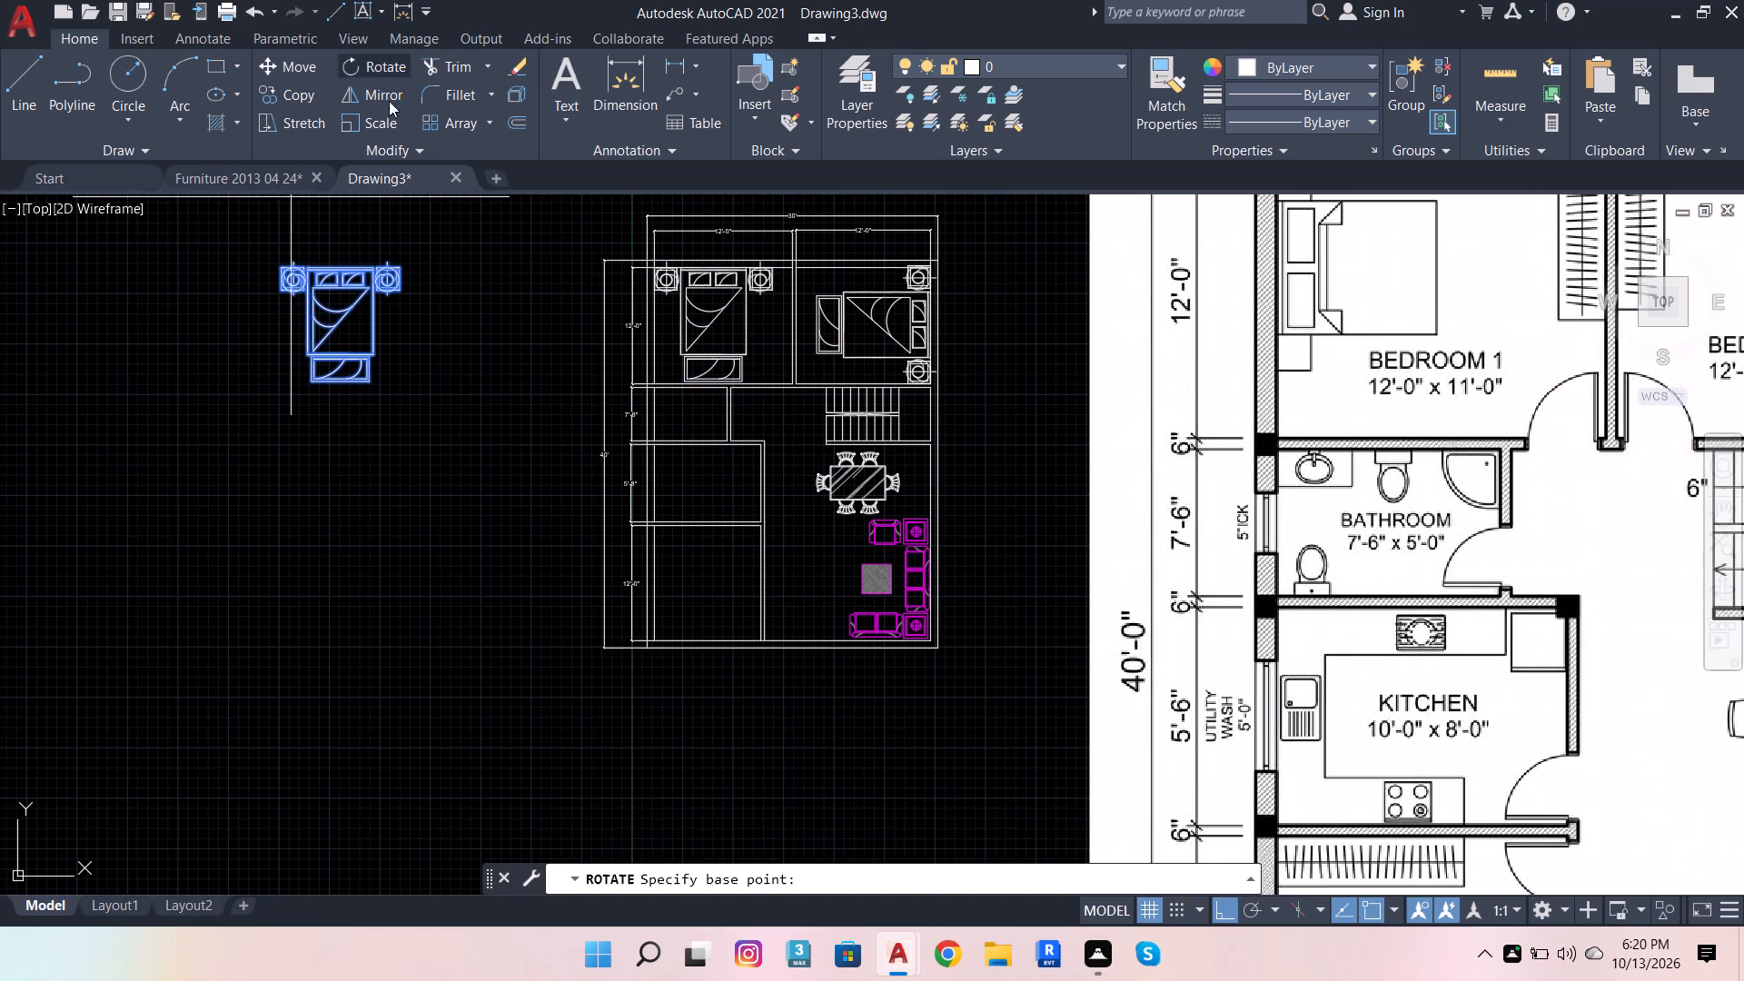
click(333, 253)
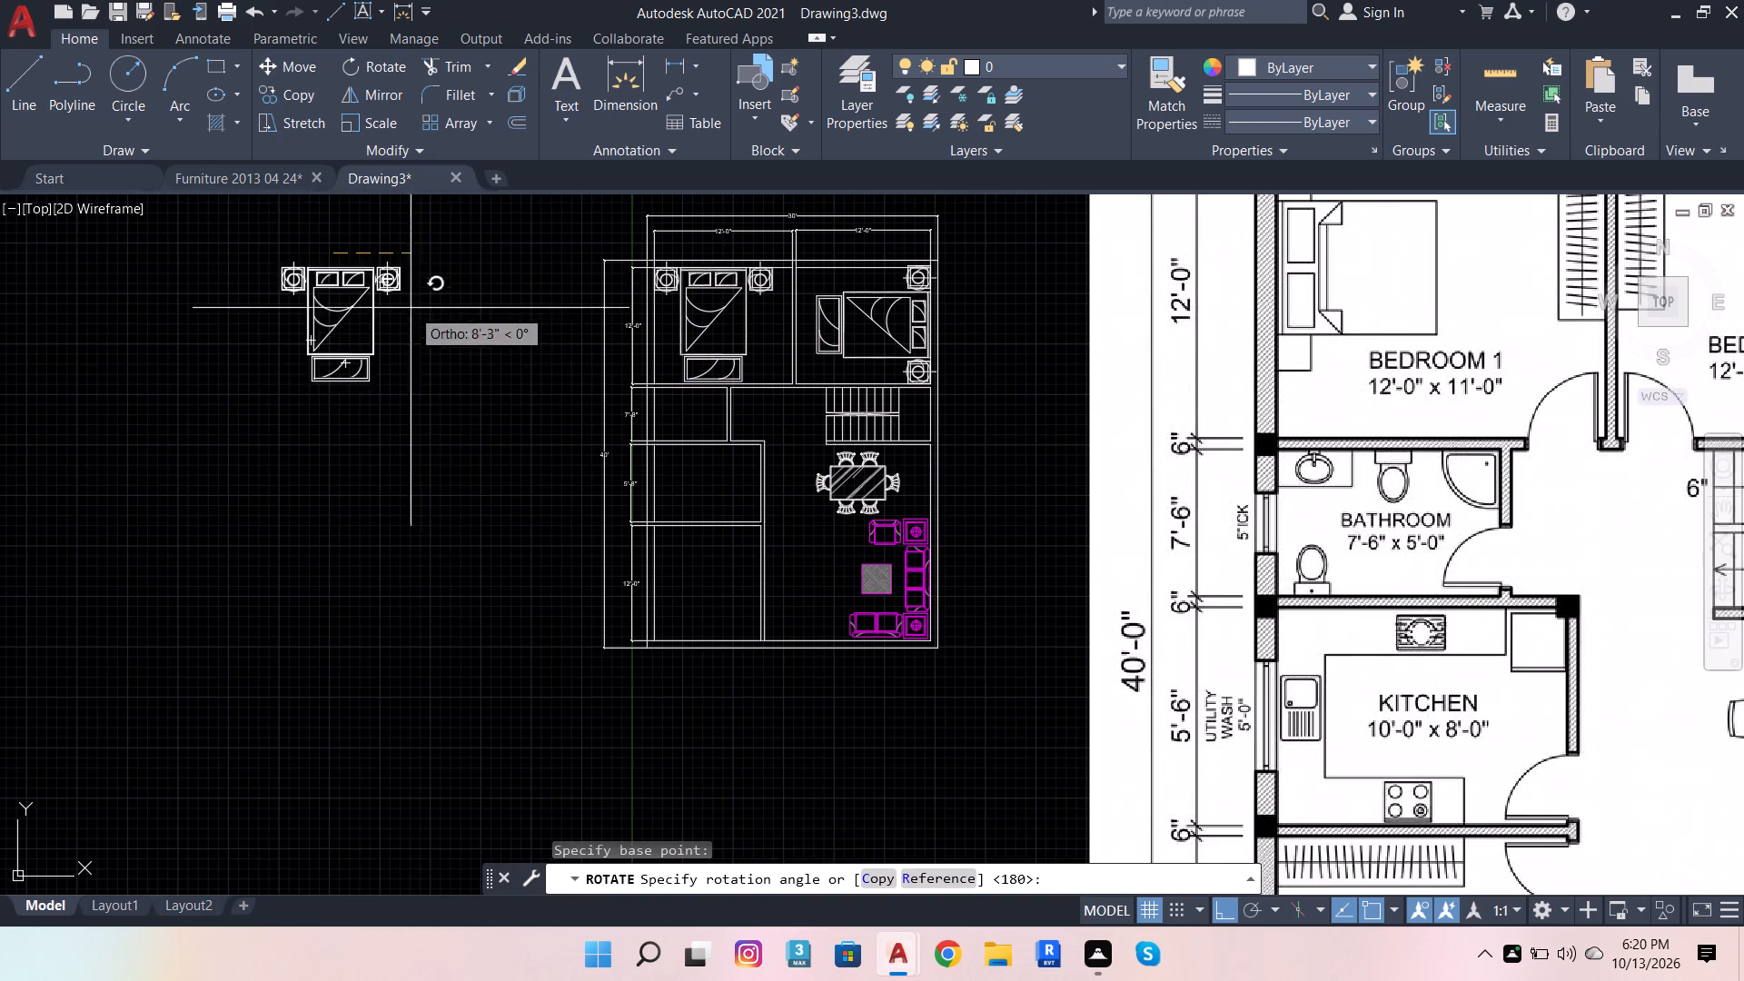
click(326, 222)
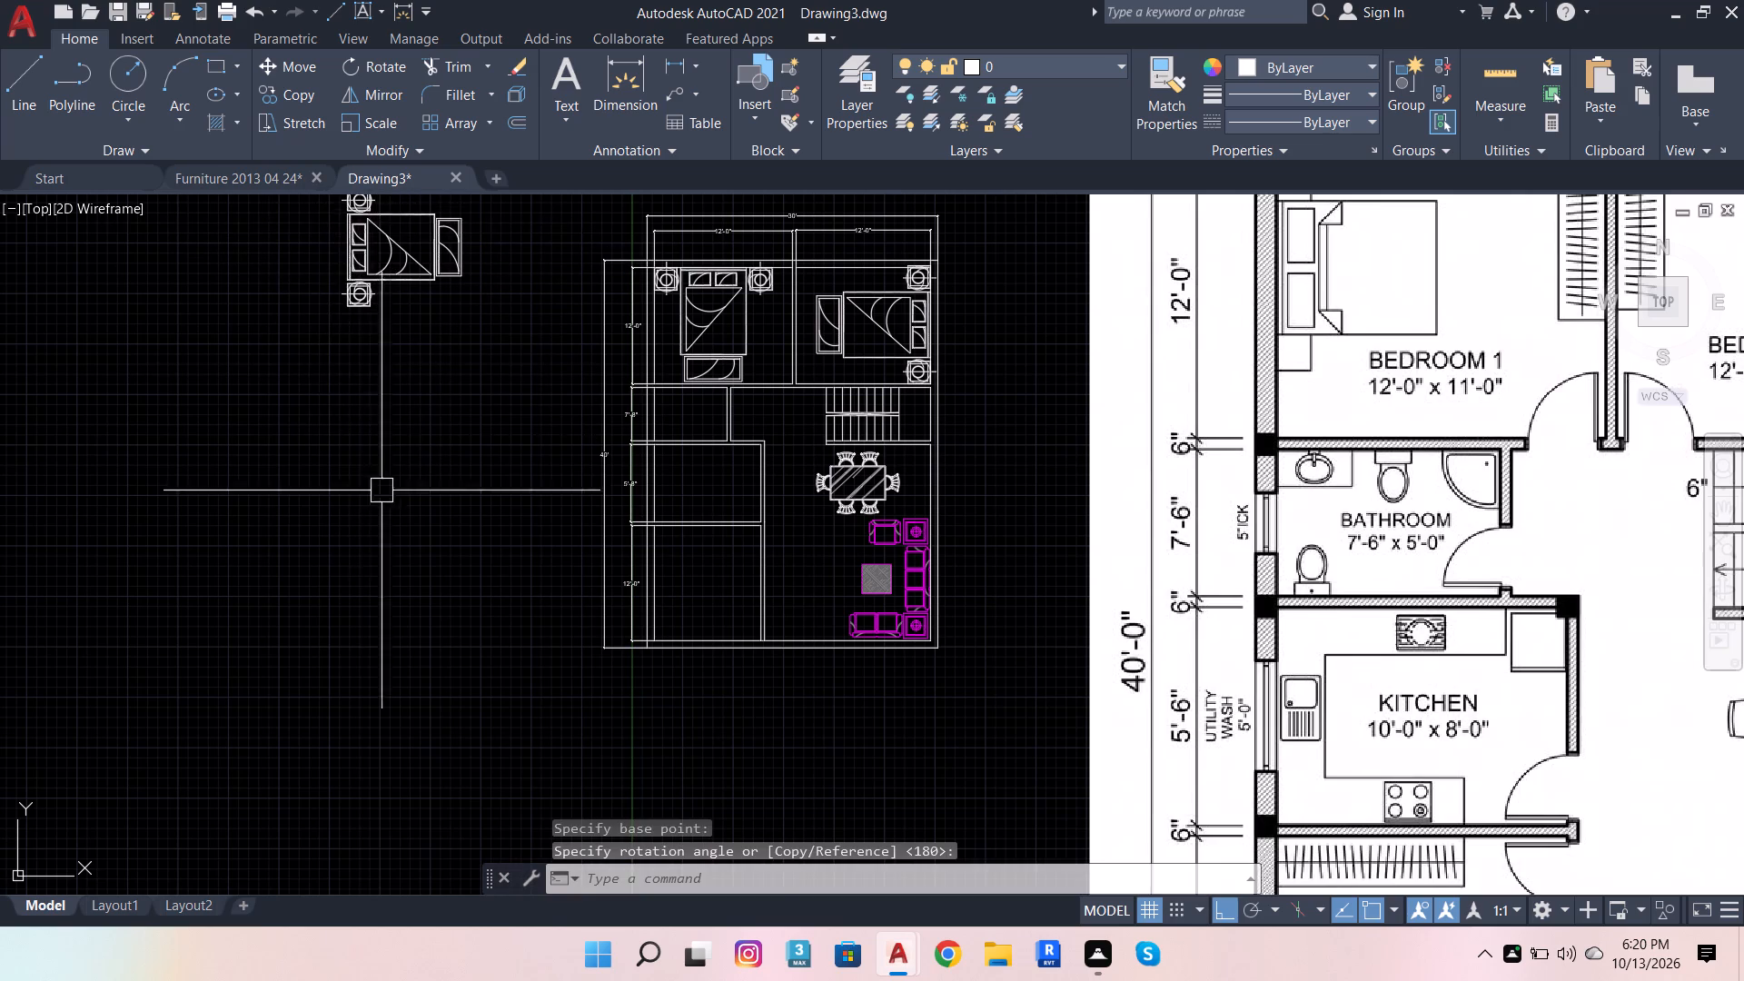
Move the rotated bed set by its lower nightstand's bottom-left corner to the bottom-left inner wall corner of the lower bedroom.
scroll(391, 535, down, 2)
click(373, 437)
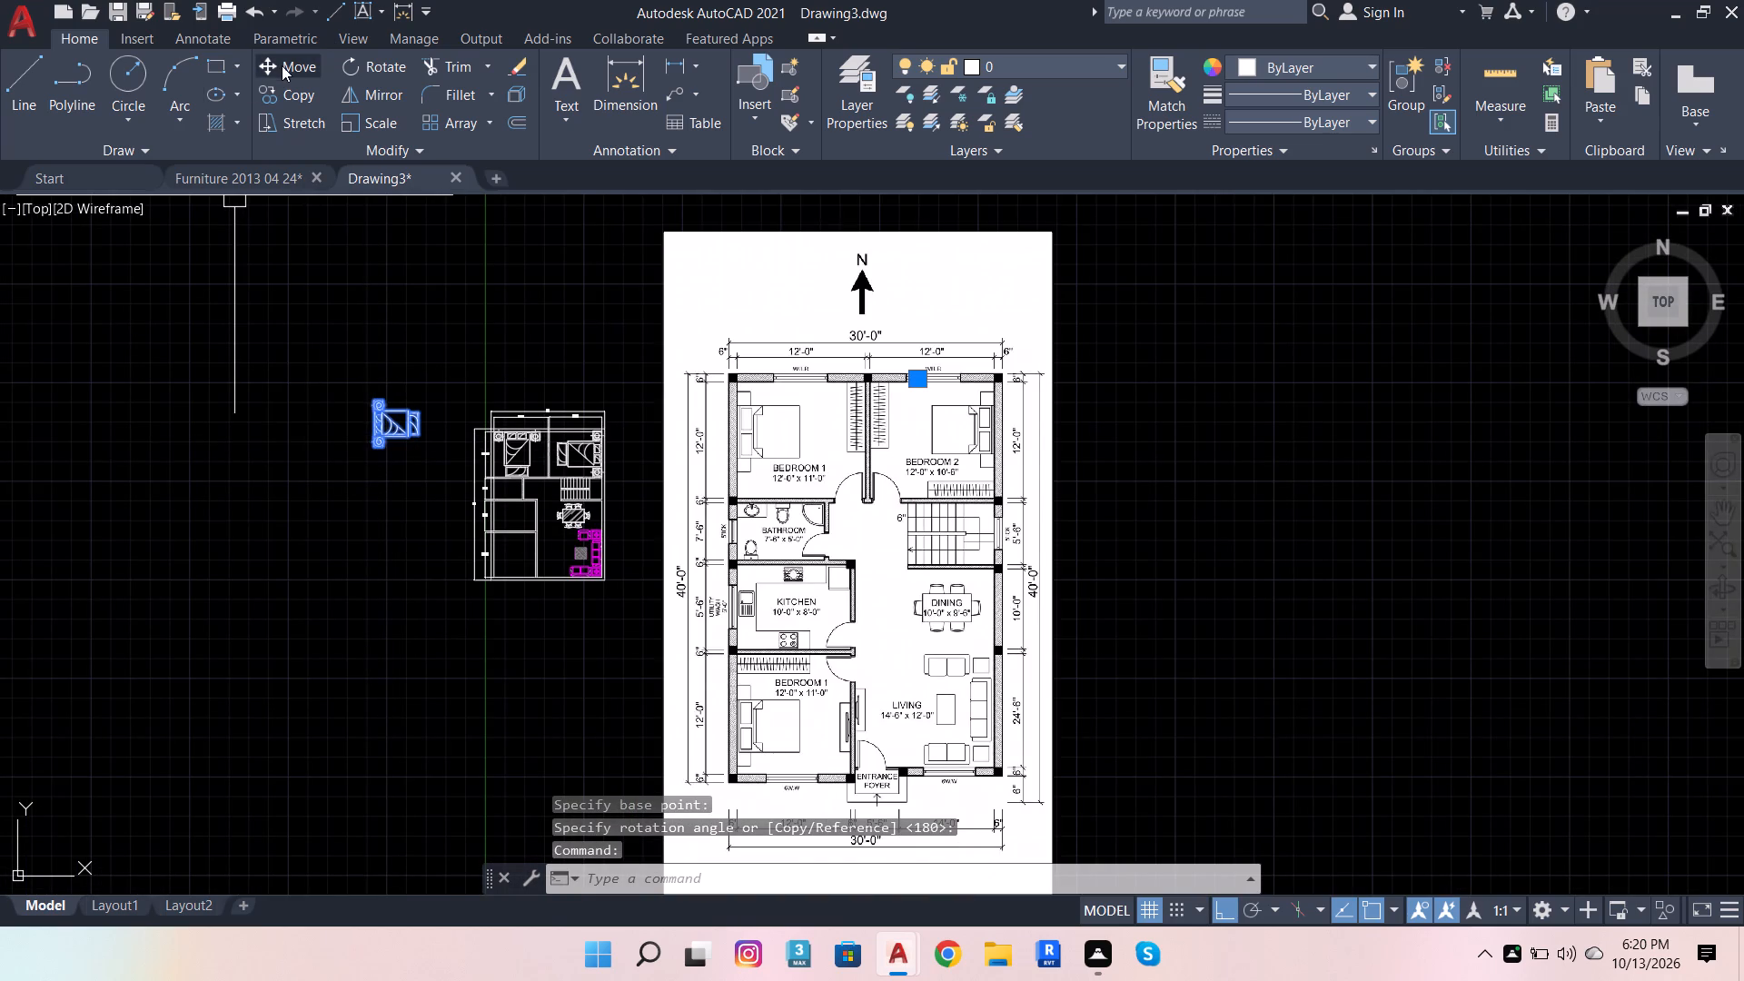
click(282, 65)
scroll(391, 401, up, 4)
scroll(322, 544, up, 2)
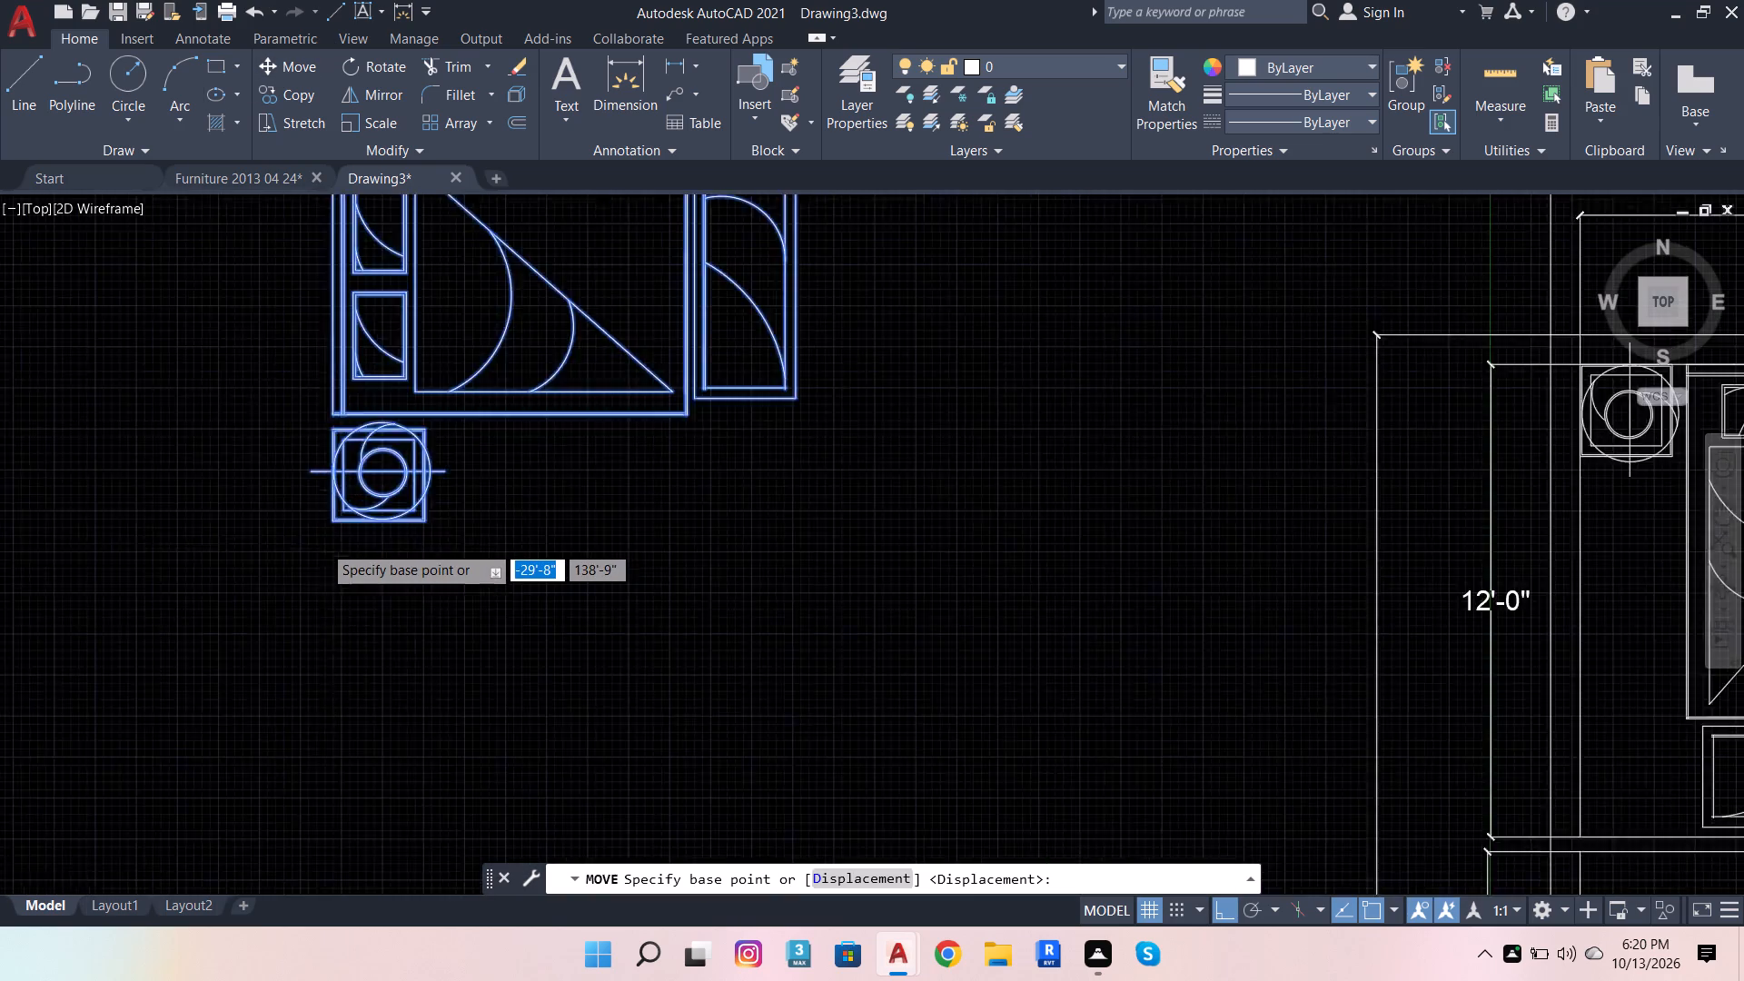
scroll(322, 544, up, 2)
click(356, 453)
scroll(434, 467, down, 4)
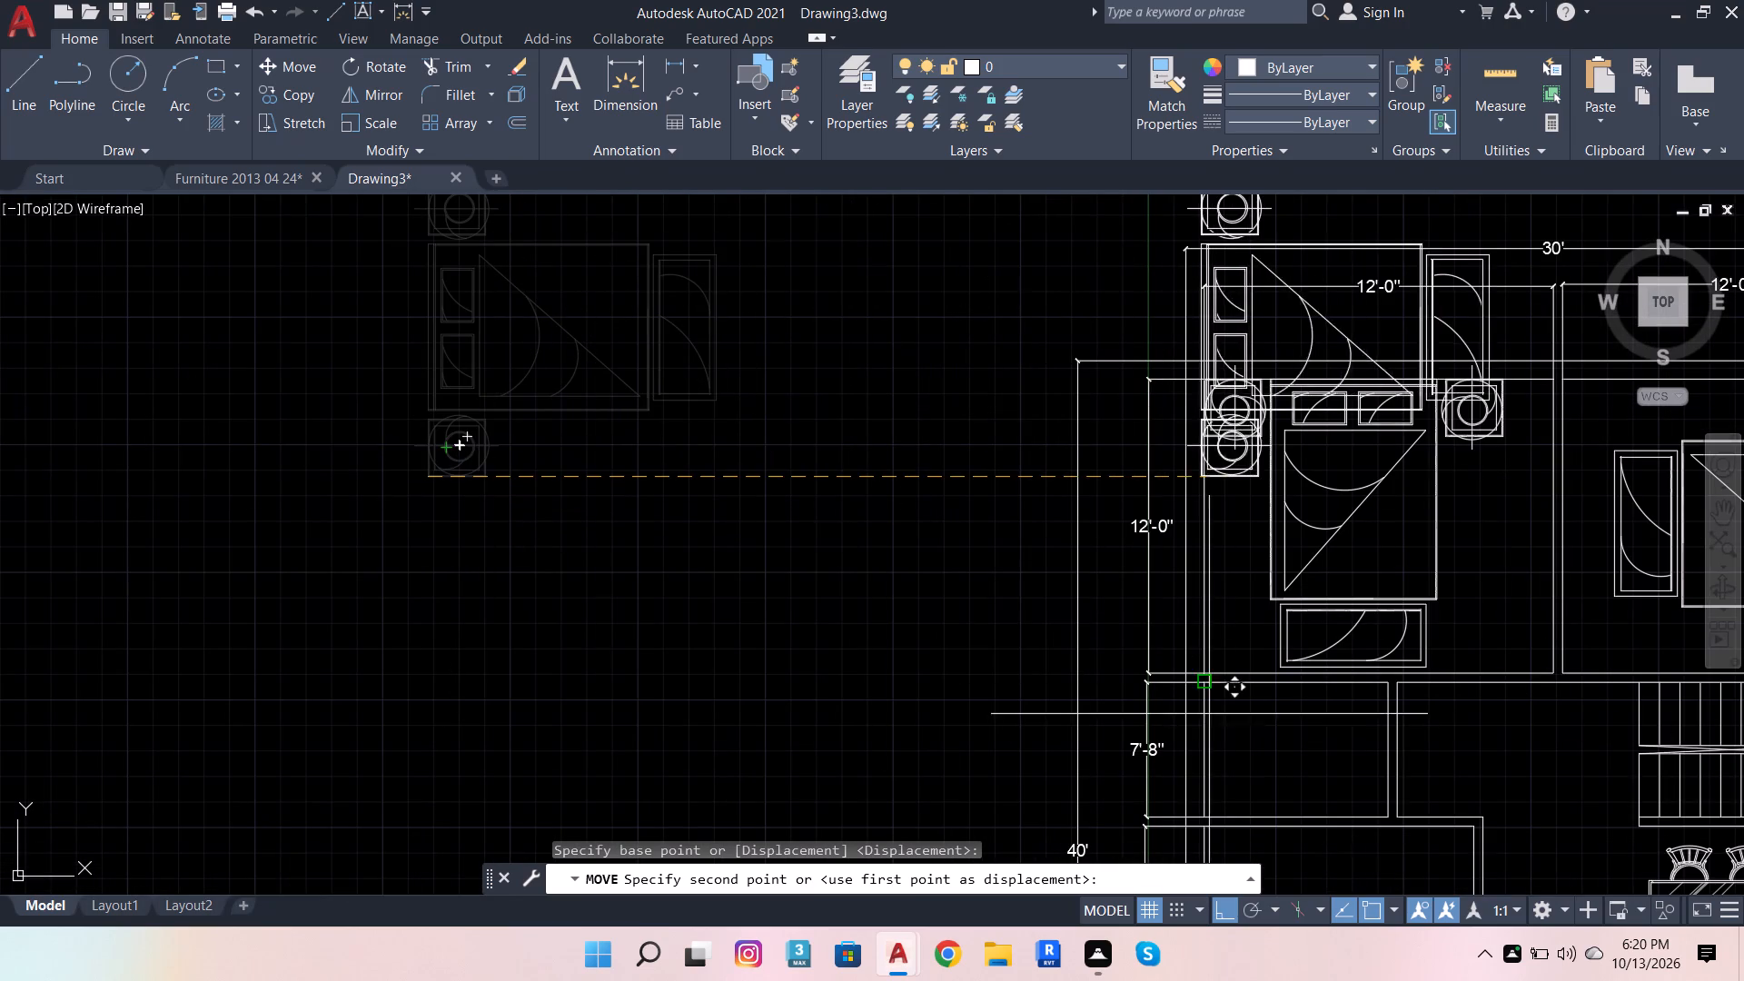
scroll(1057, 584, down, 5)
scroll(1063, 640, up, 5)
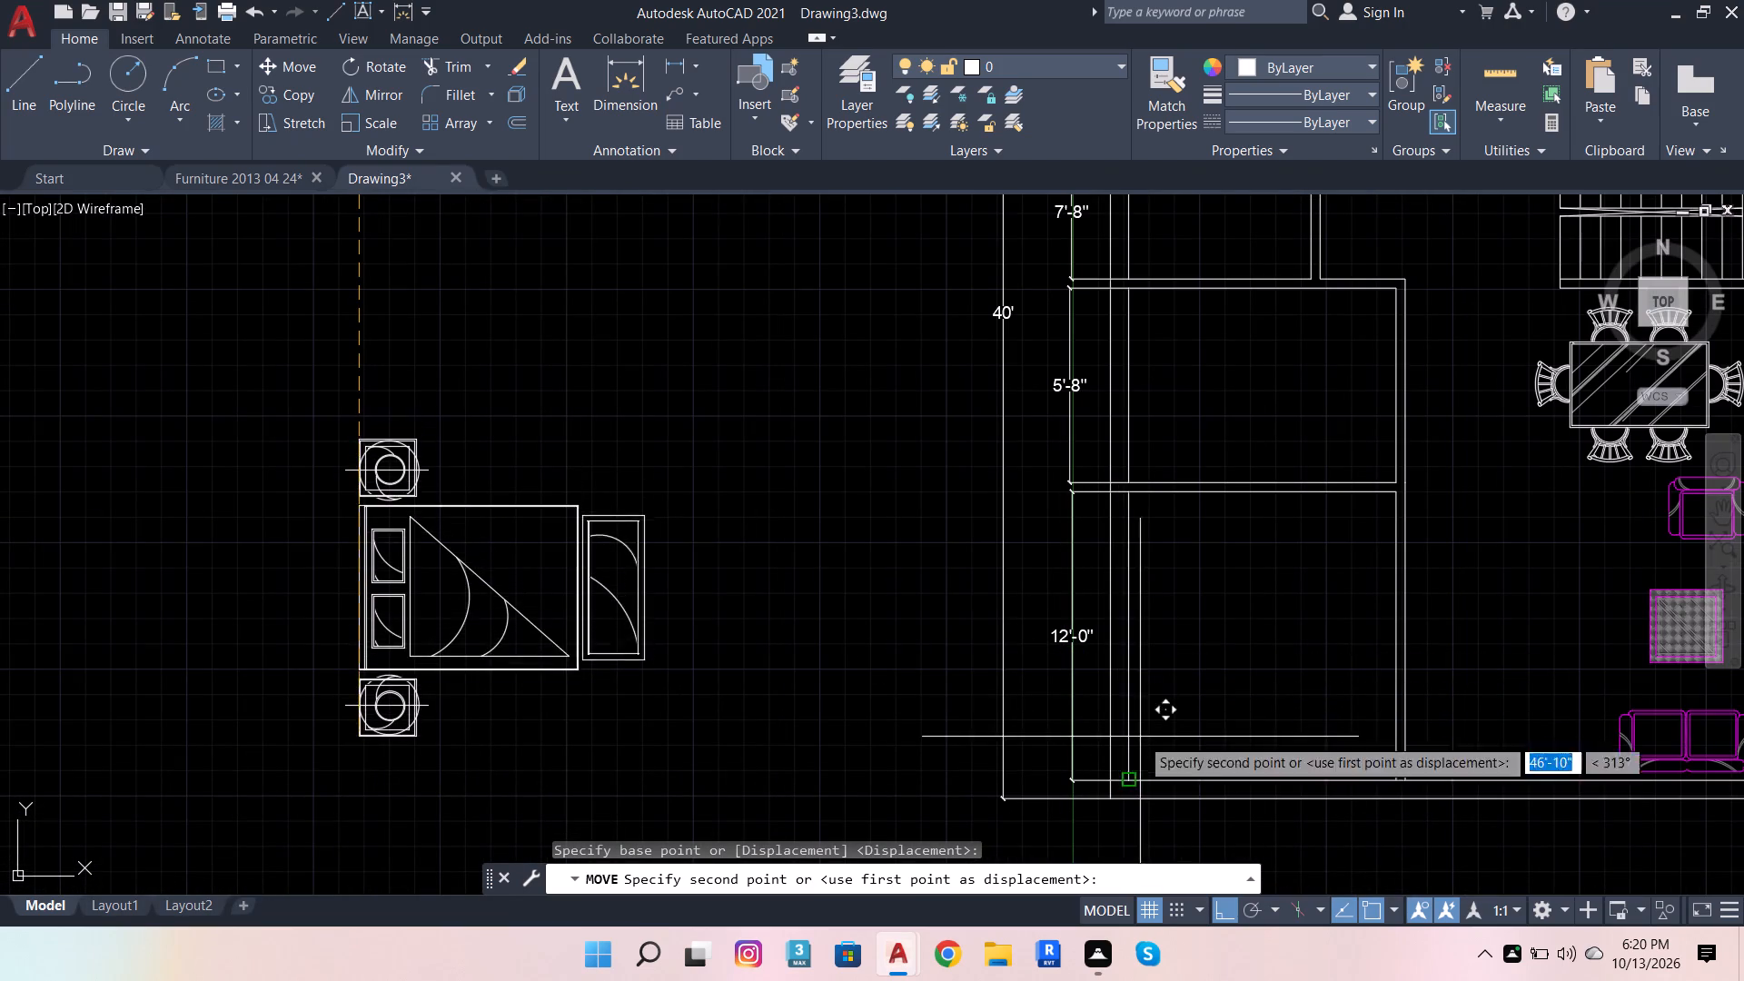
click(1129, 769)
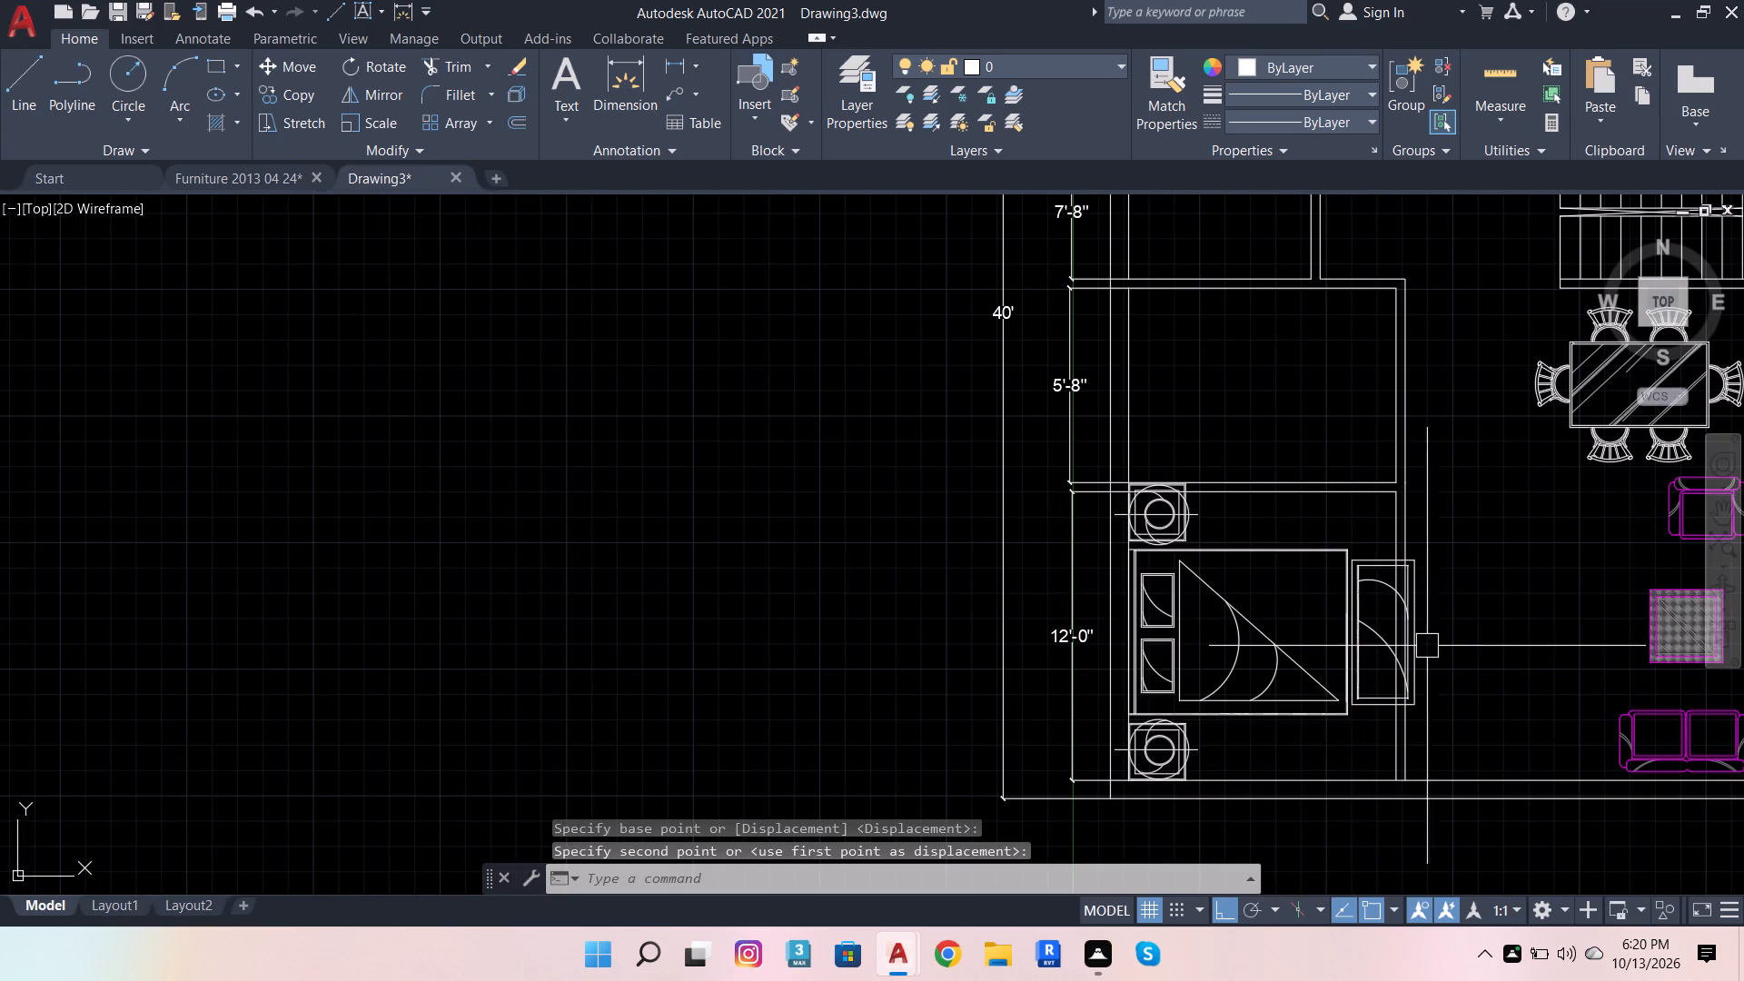
Open the bed set block DESDFGHJUI for editing and erase the bench at the foot of the bed, keeping the bed frame lines.
double_click(1362, 629)
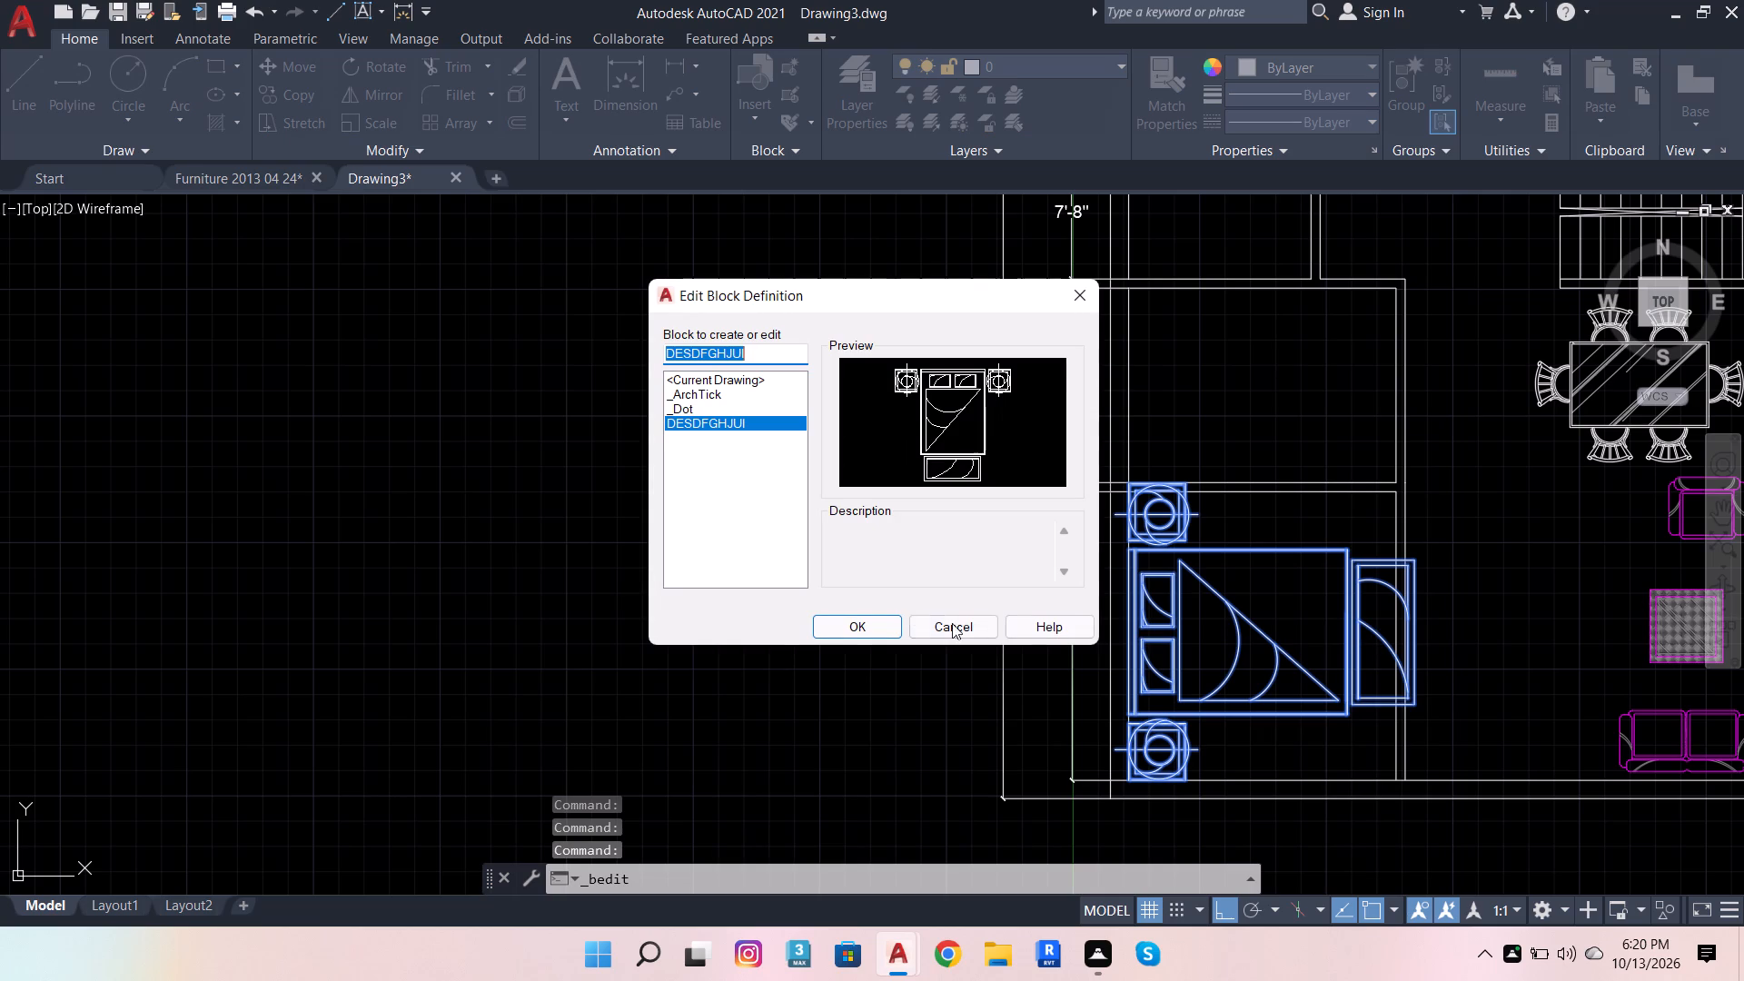
click(850, 627)
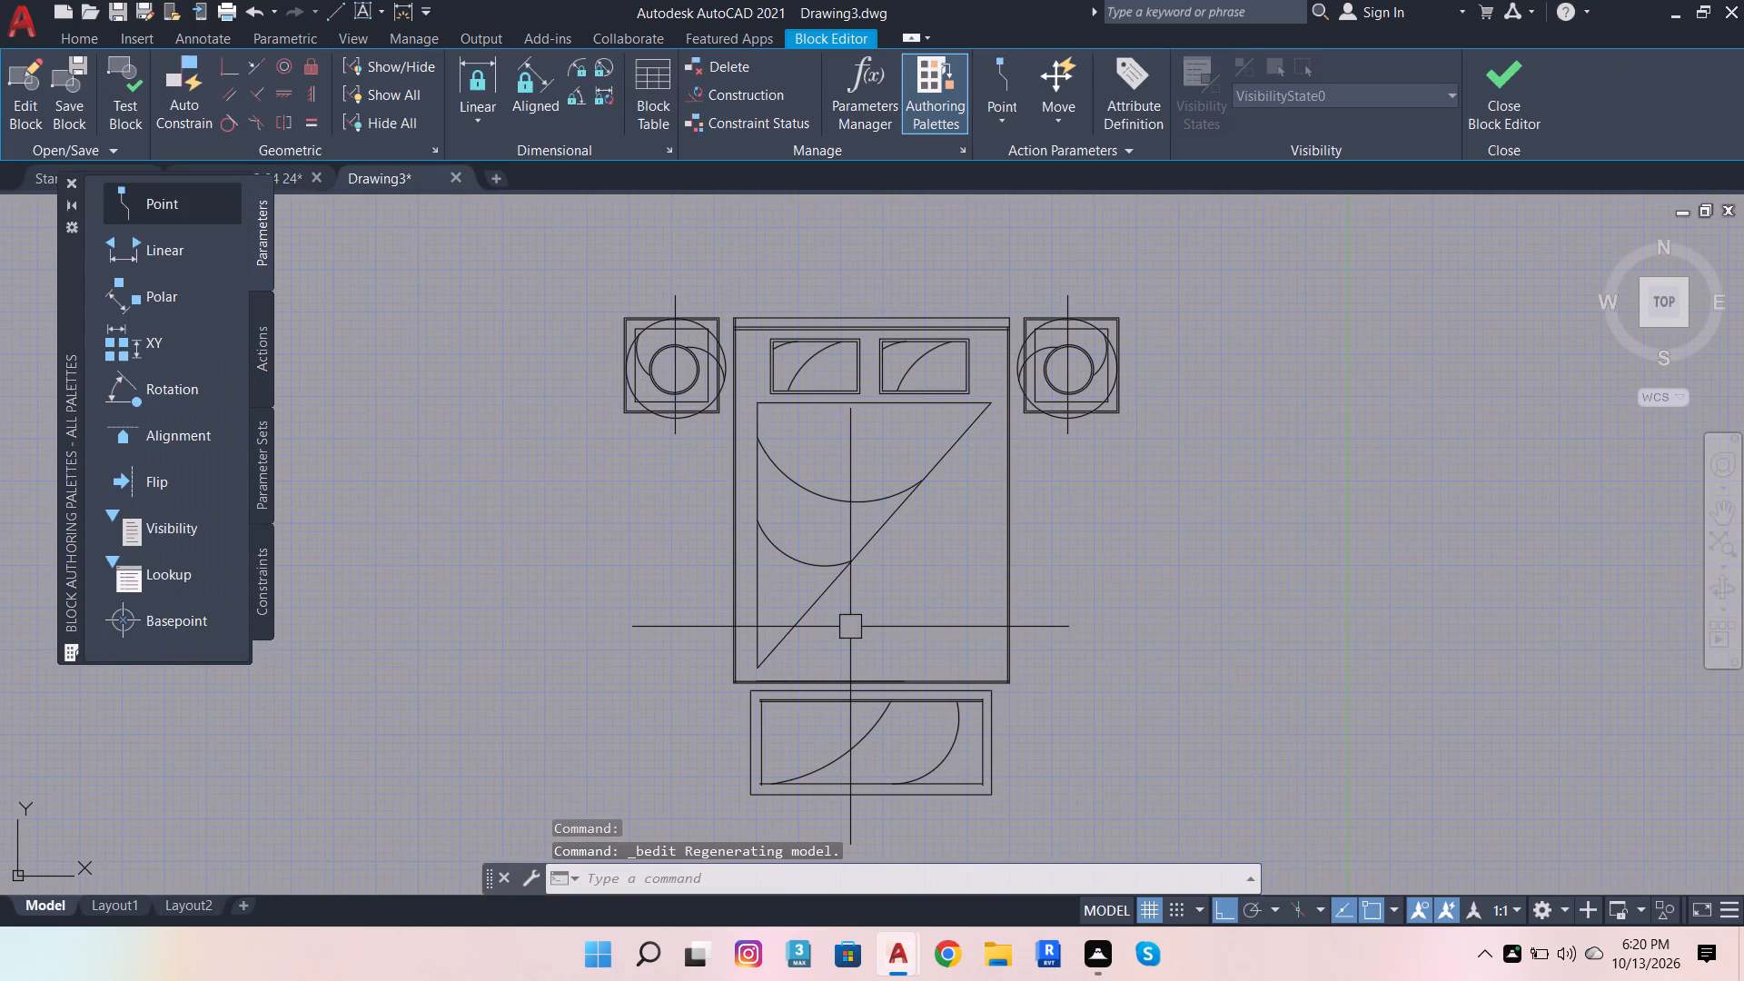
scroll(739, 738, up, 3)
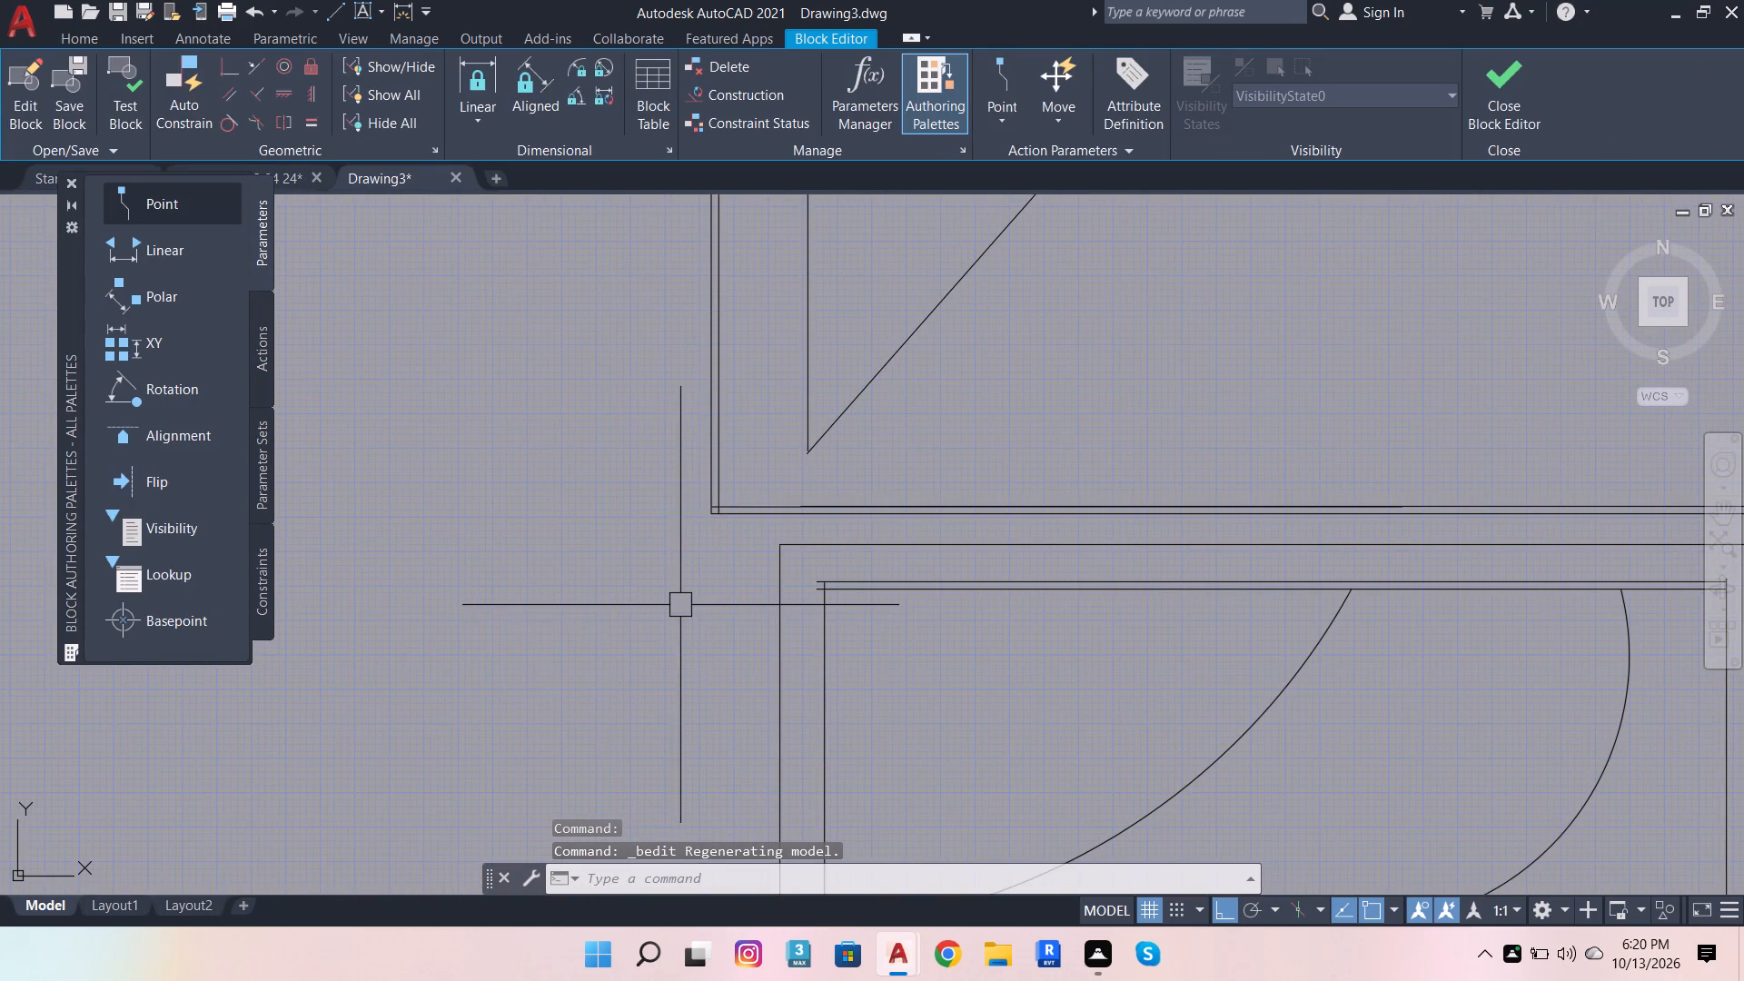
scroll(680, 605, down, 2)
click(550, 560)
click(1246, 818)
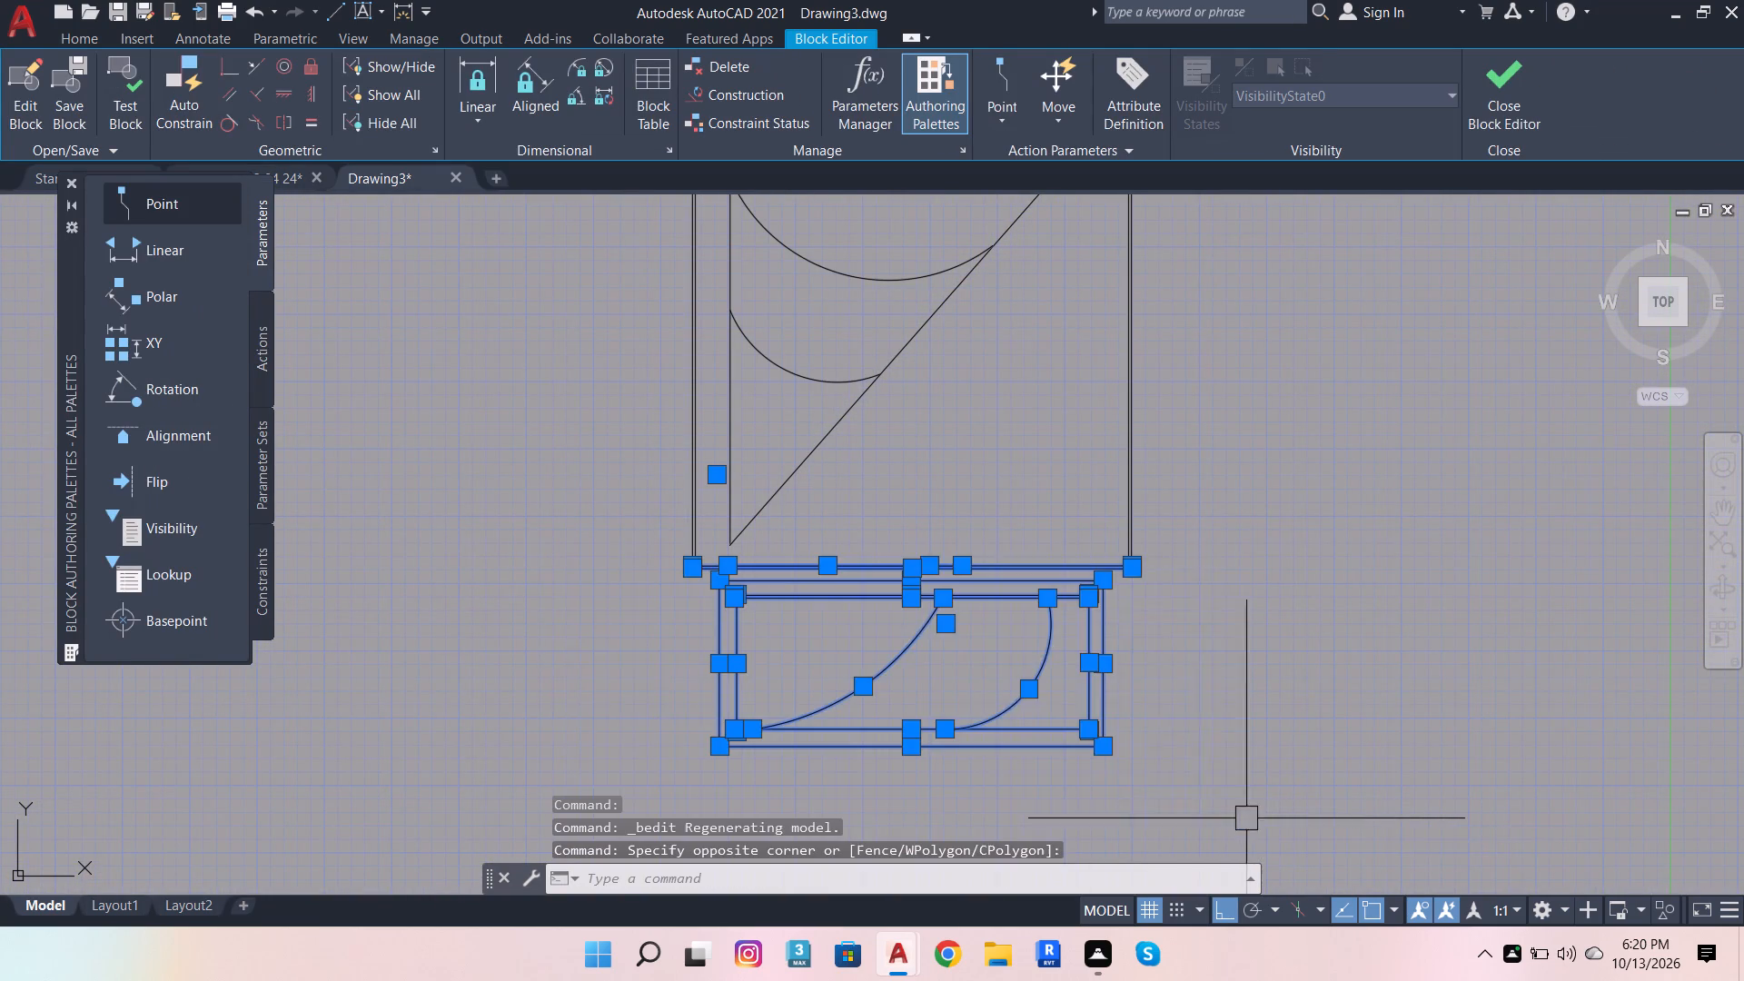
scroll(1082, 580, up, 2)
scroll(701, 451, down, 2)
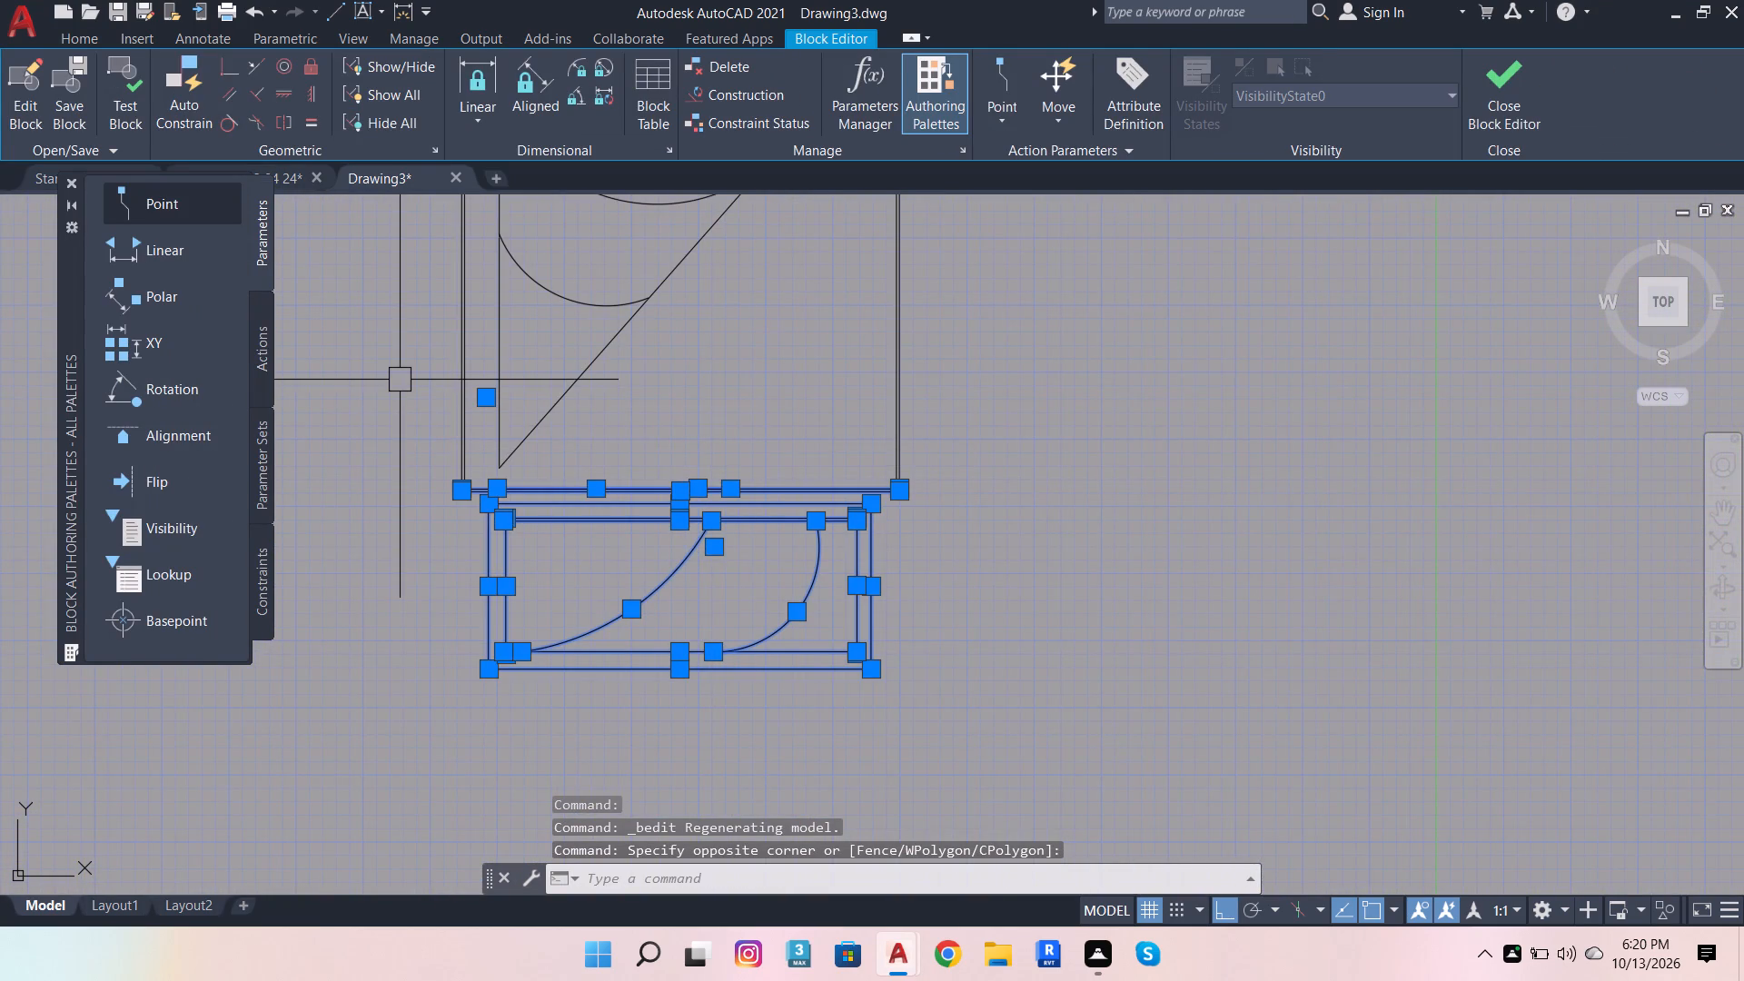
scroll(400, 380, up, 2)
scroll(421, 409, down, 1)
click(437, 500)
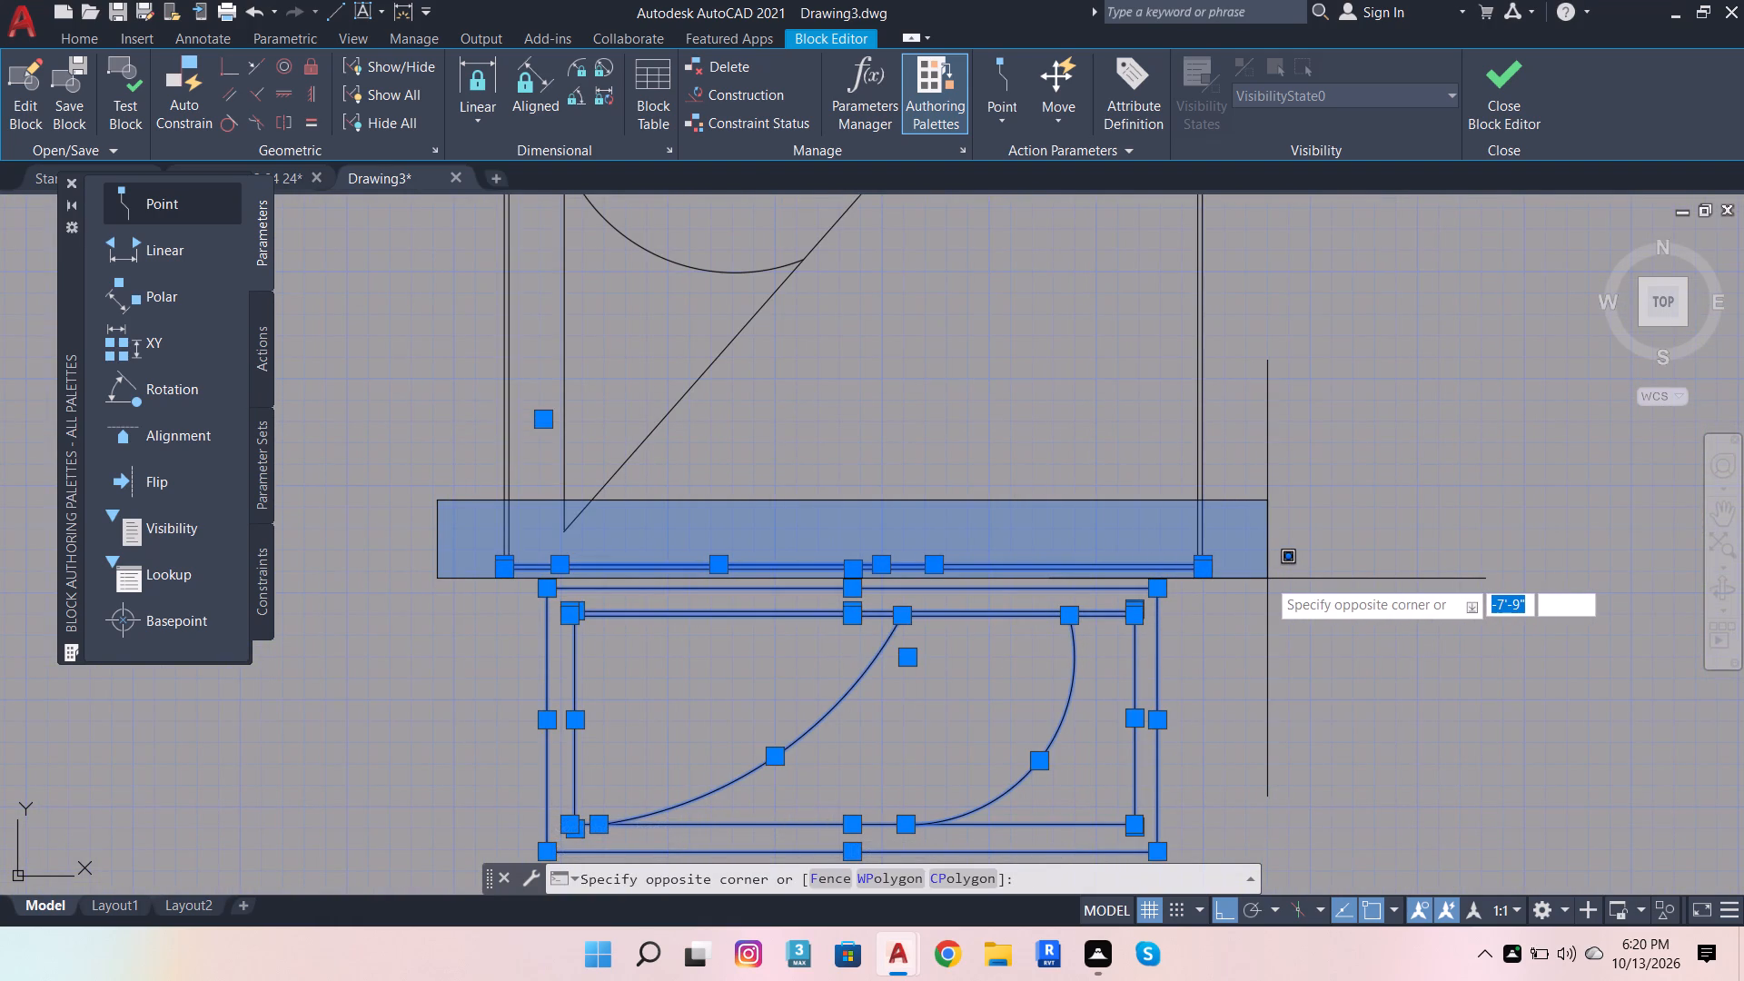
shift+scroll(1267, 579, up, 1)
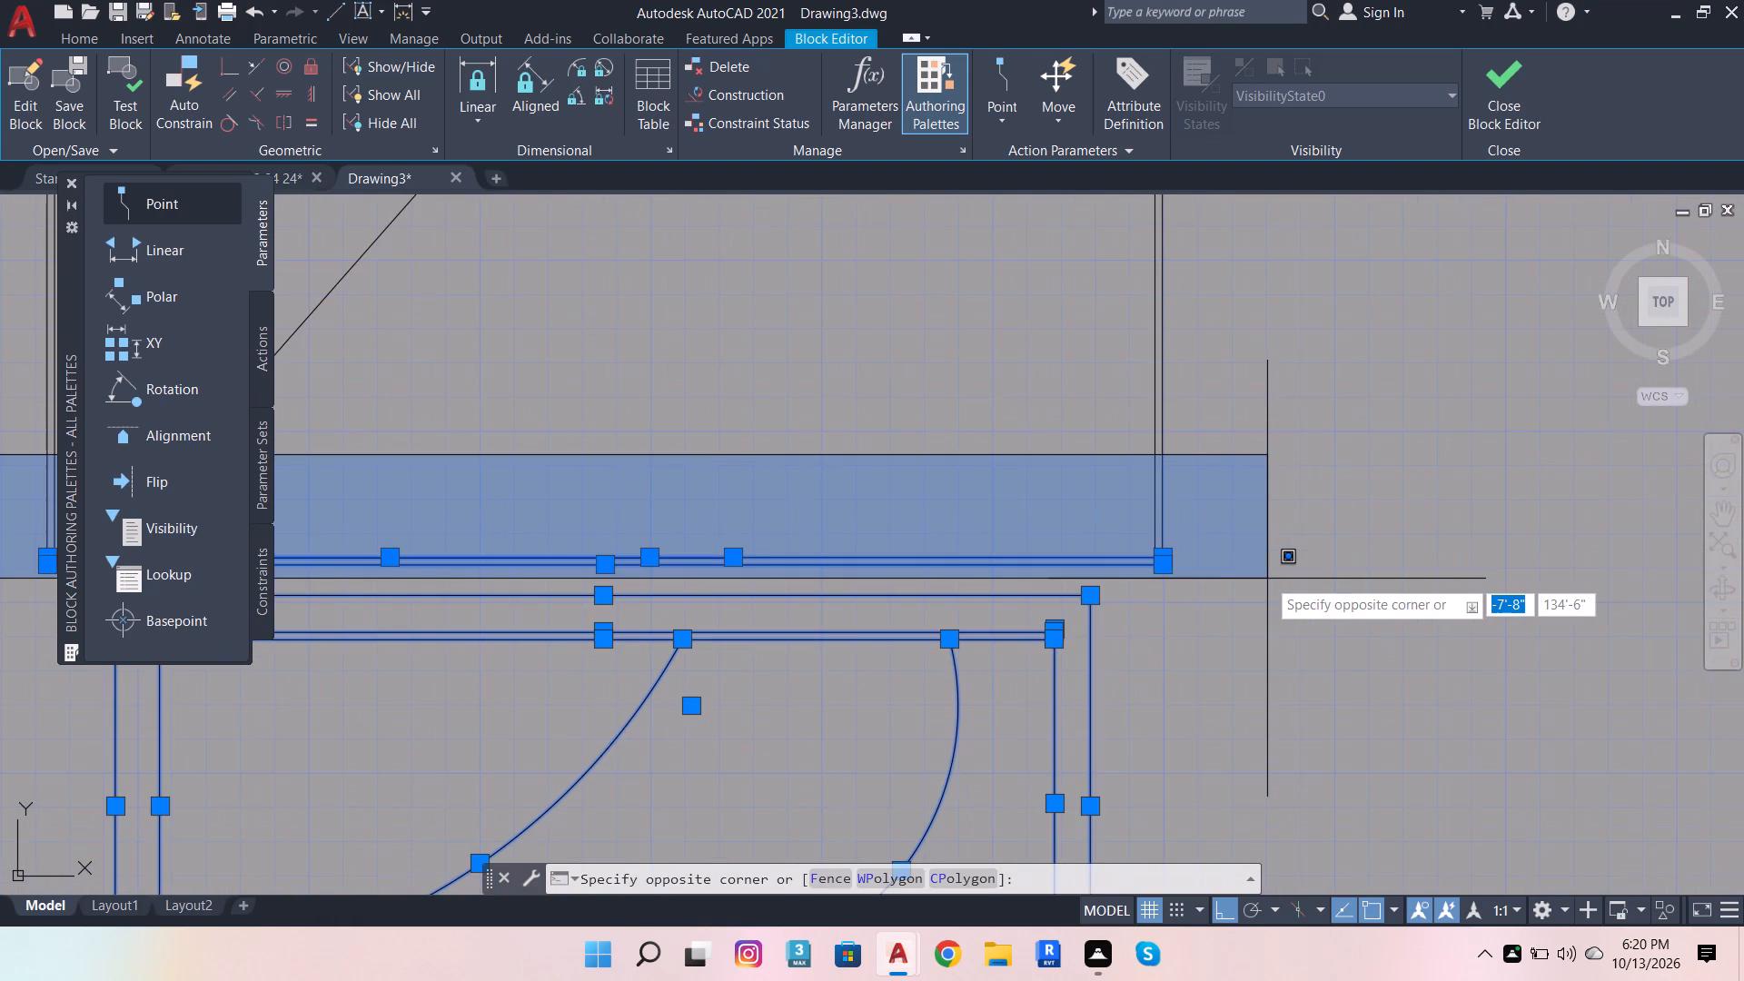
shift+click(1268, 579)
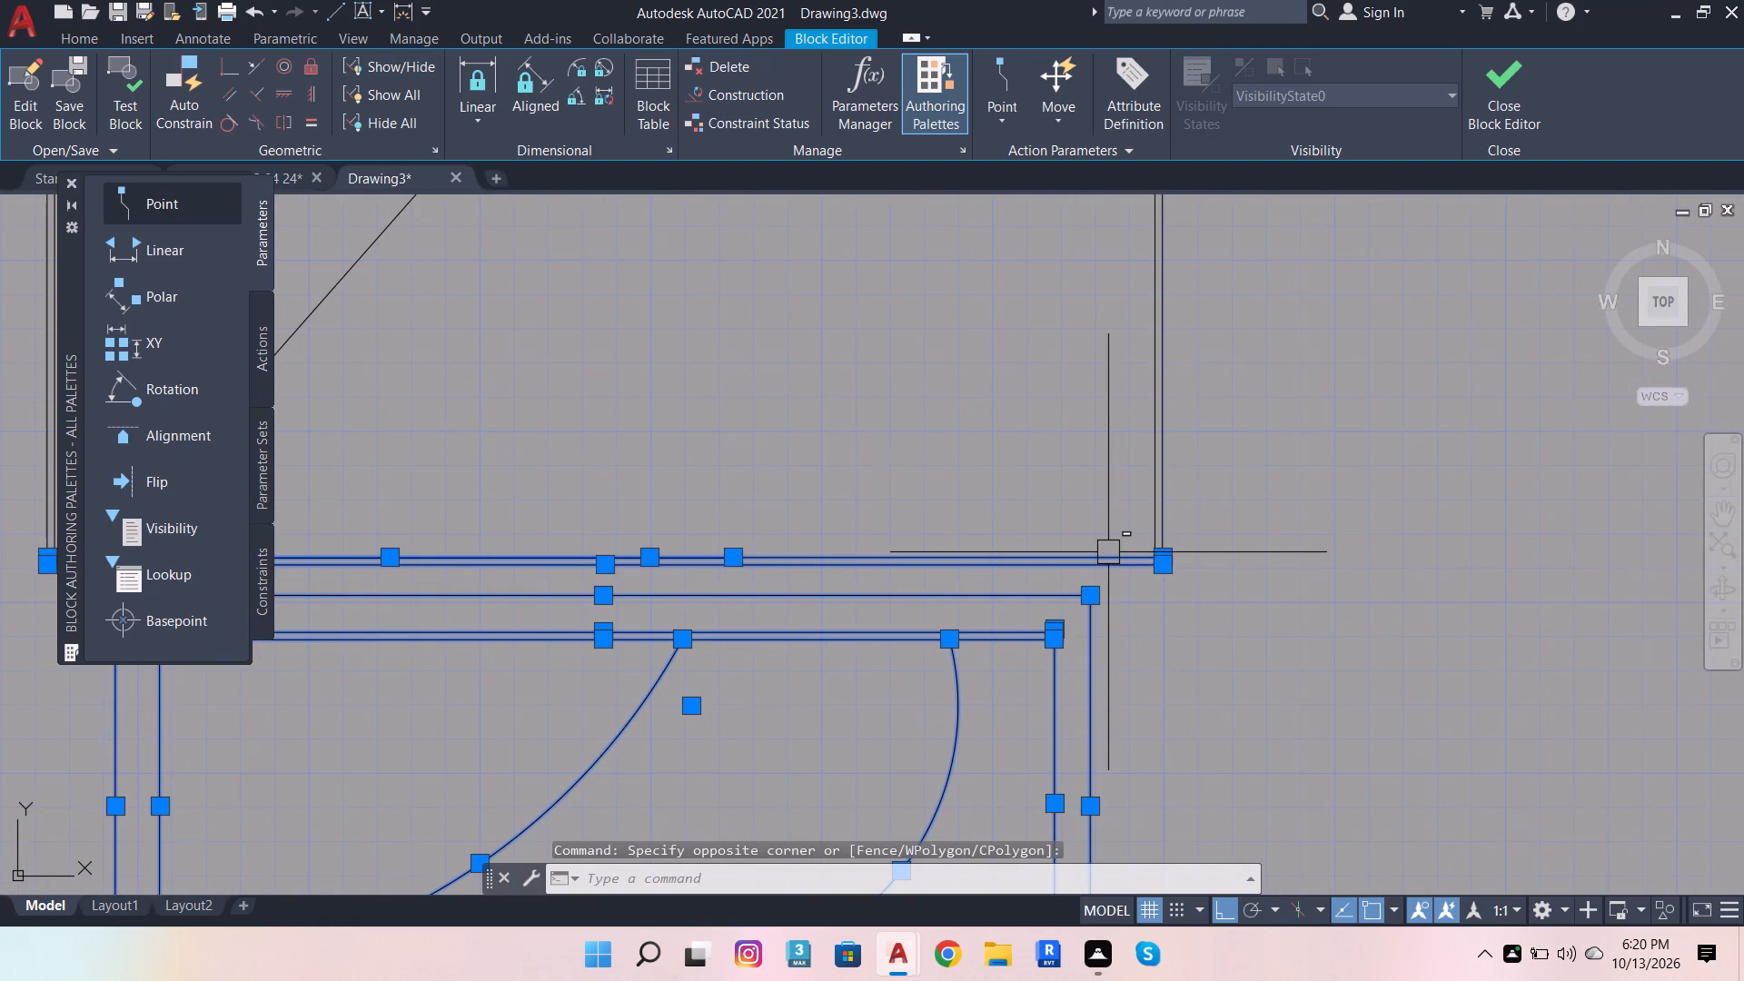
shift+click(1107, 552)
shift+click(1087, 563)
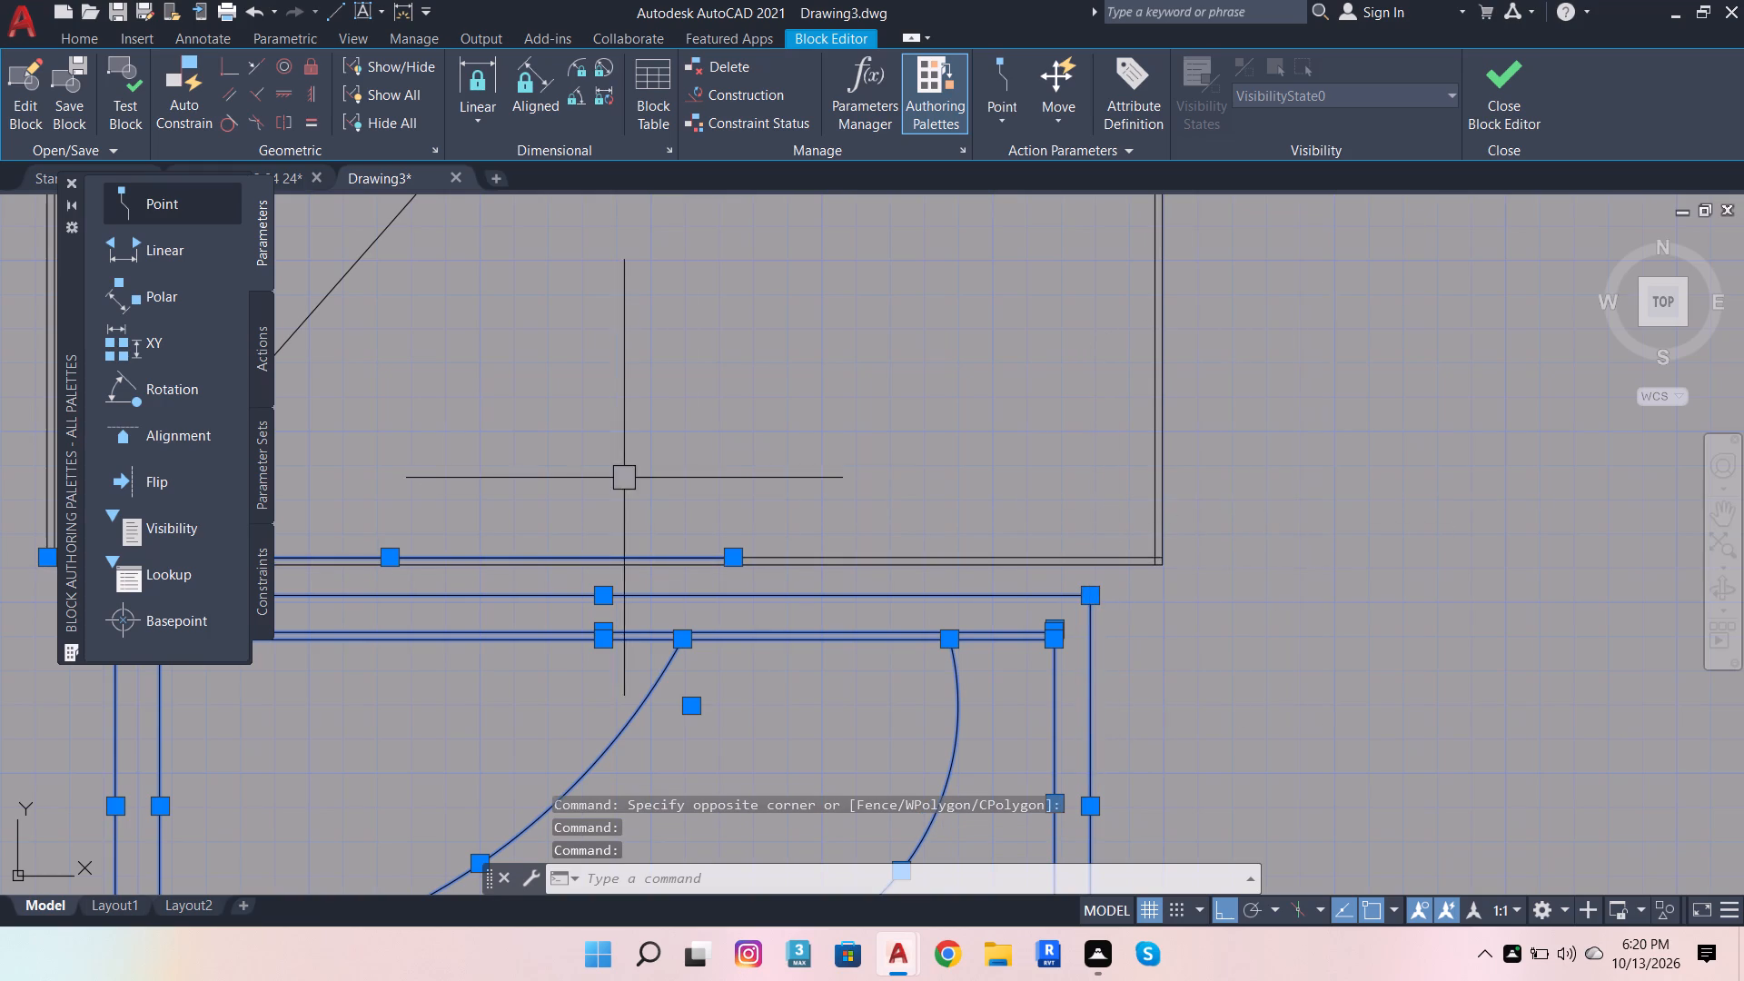
shift+scroll(1086, 513, down, 2)
shift+scroll(936, 515, up, 3)
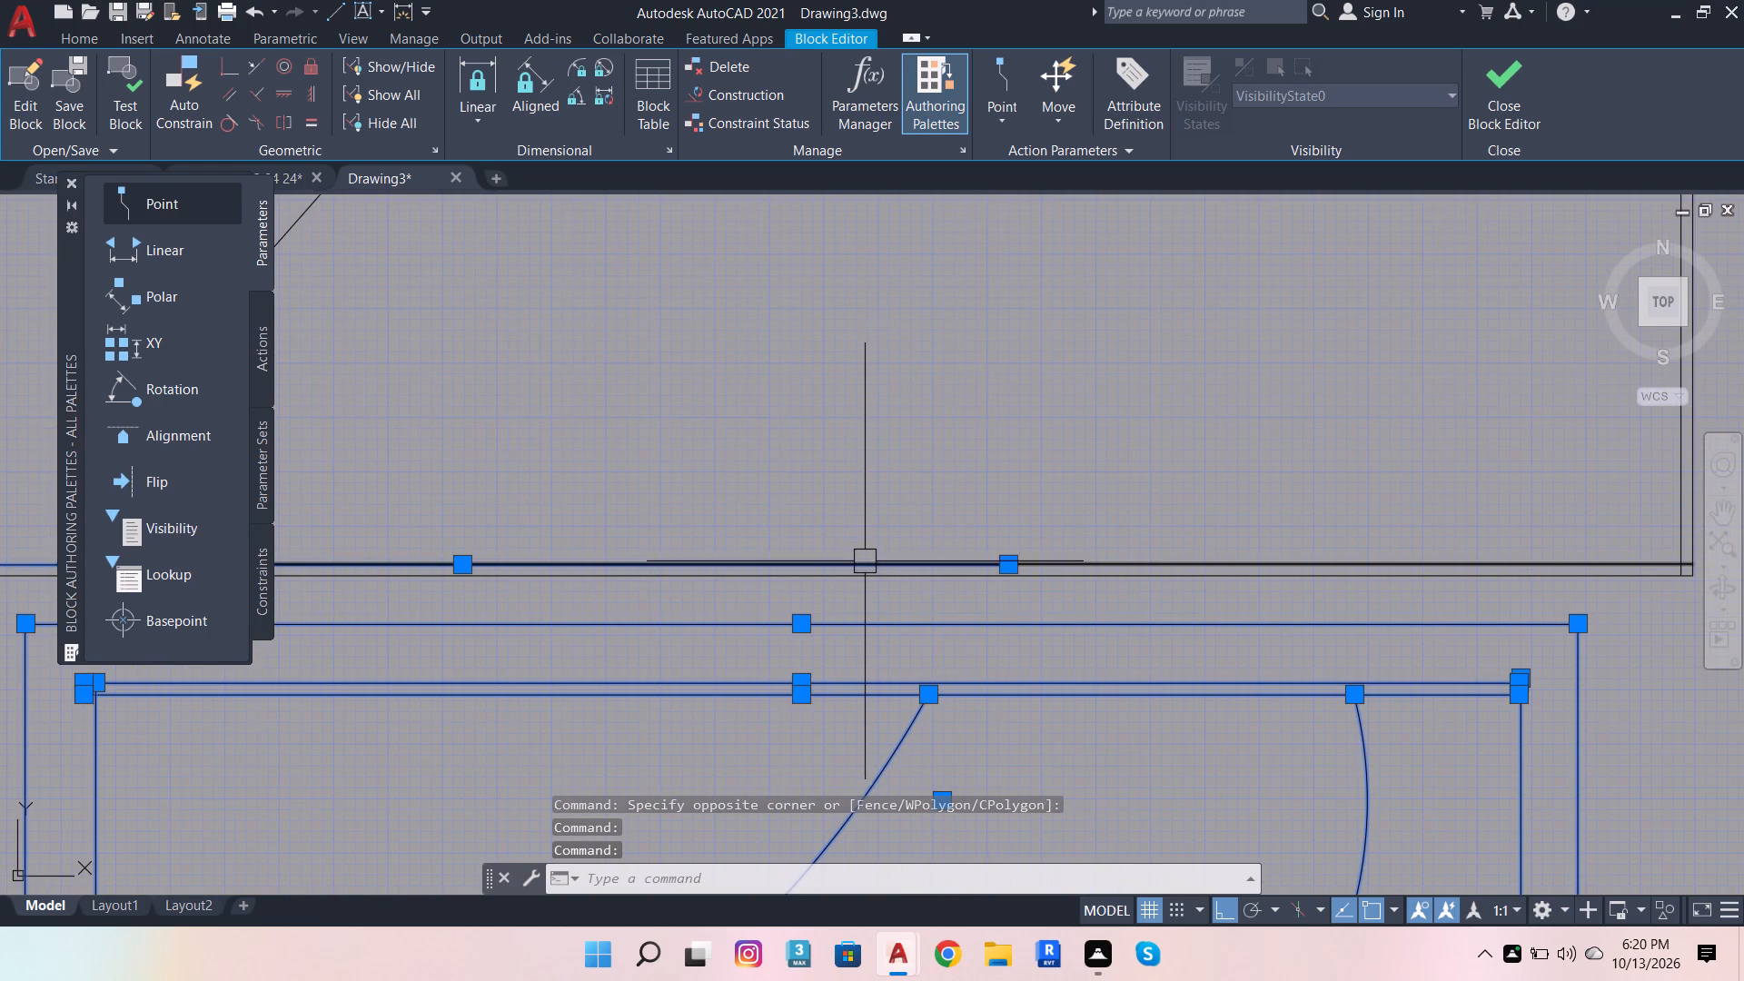
shift+click(869, 554)
shift+click(934, 560)
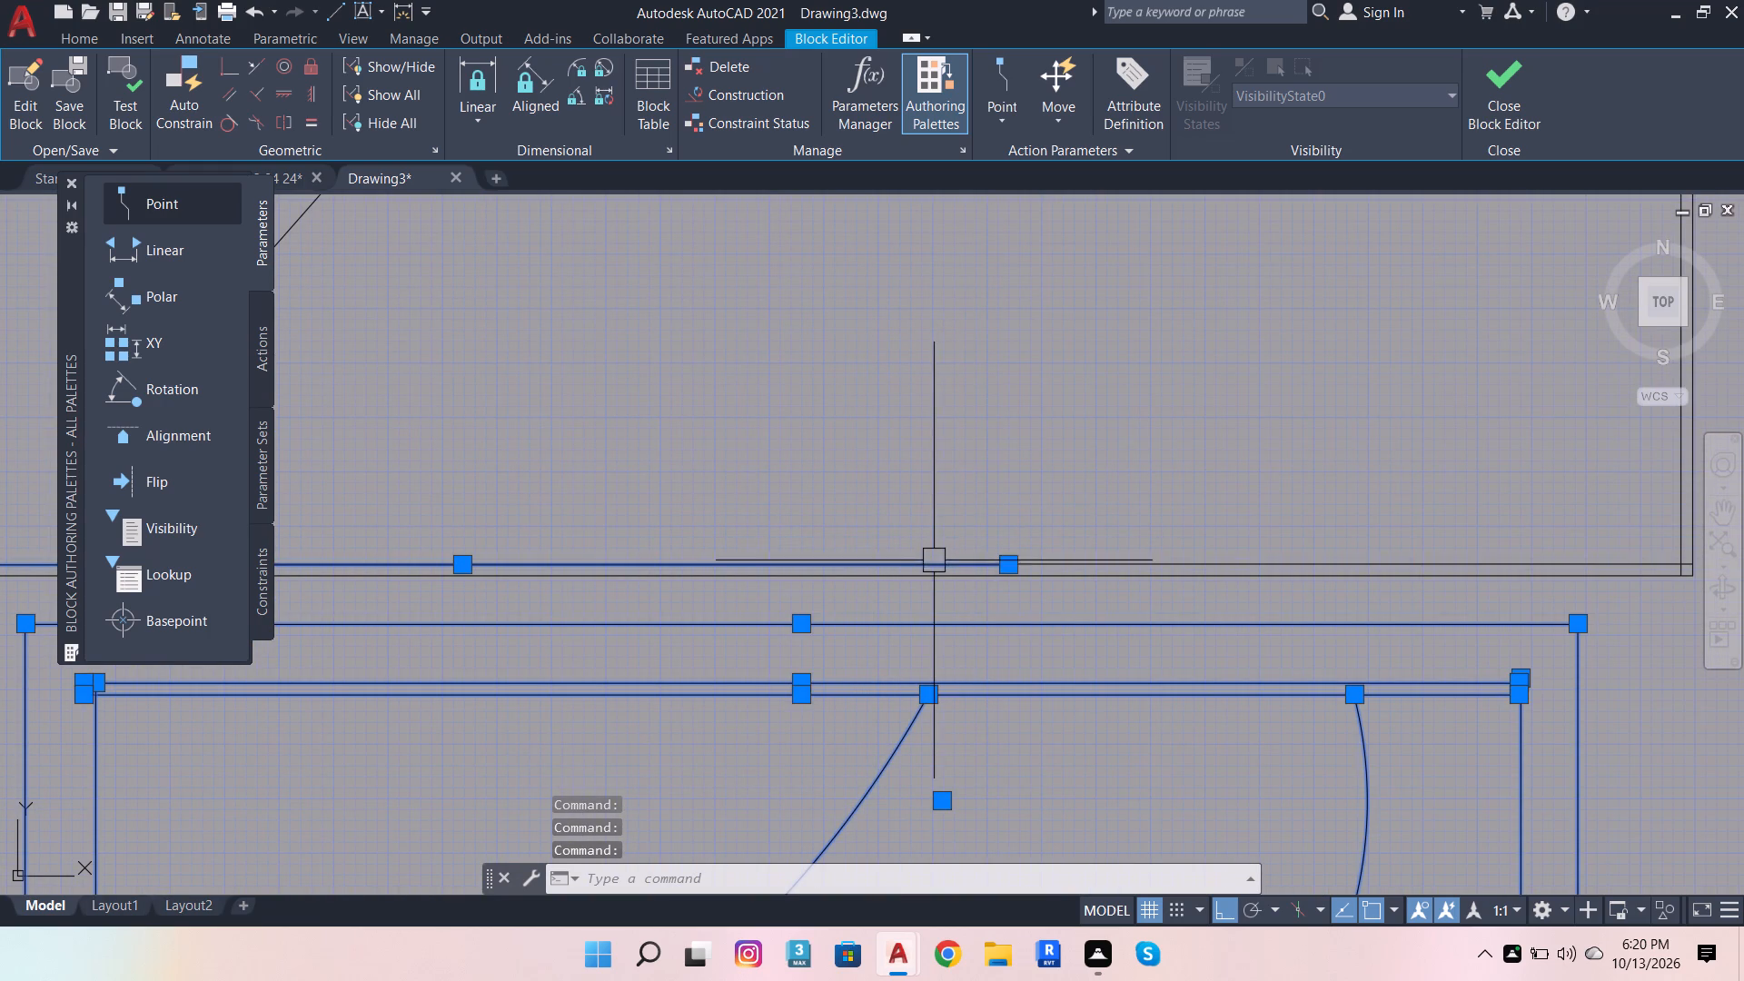
shift+scroll(1054, 520, down, 4)
shift+scroll(963, 540, up, 3)
shift+scroll(751, 520, up, 1)
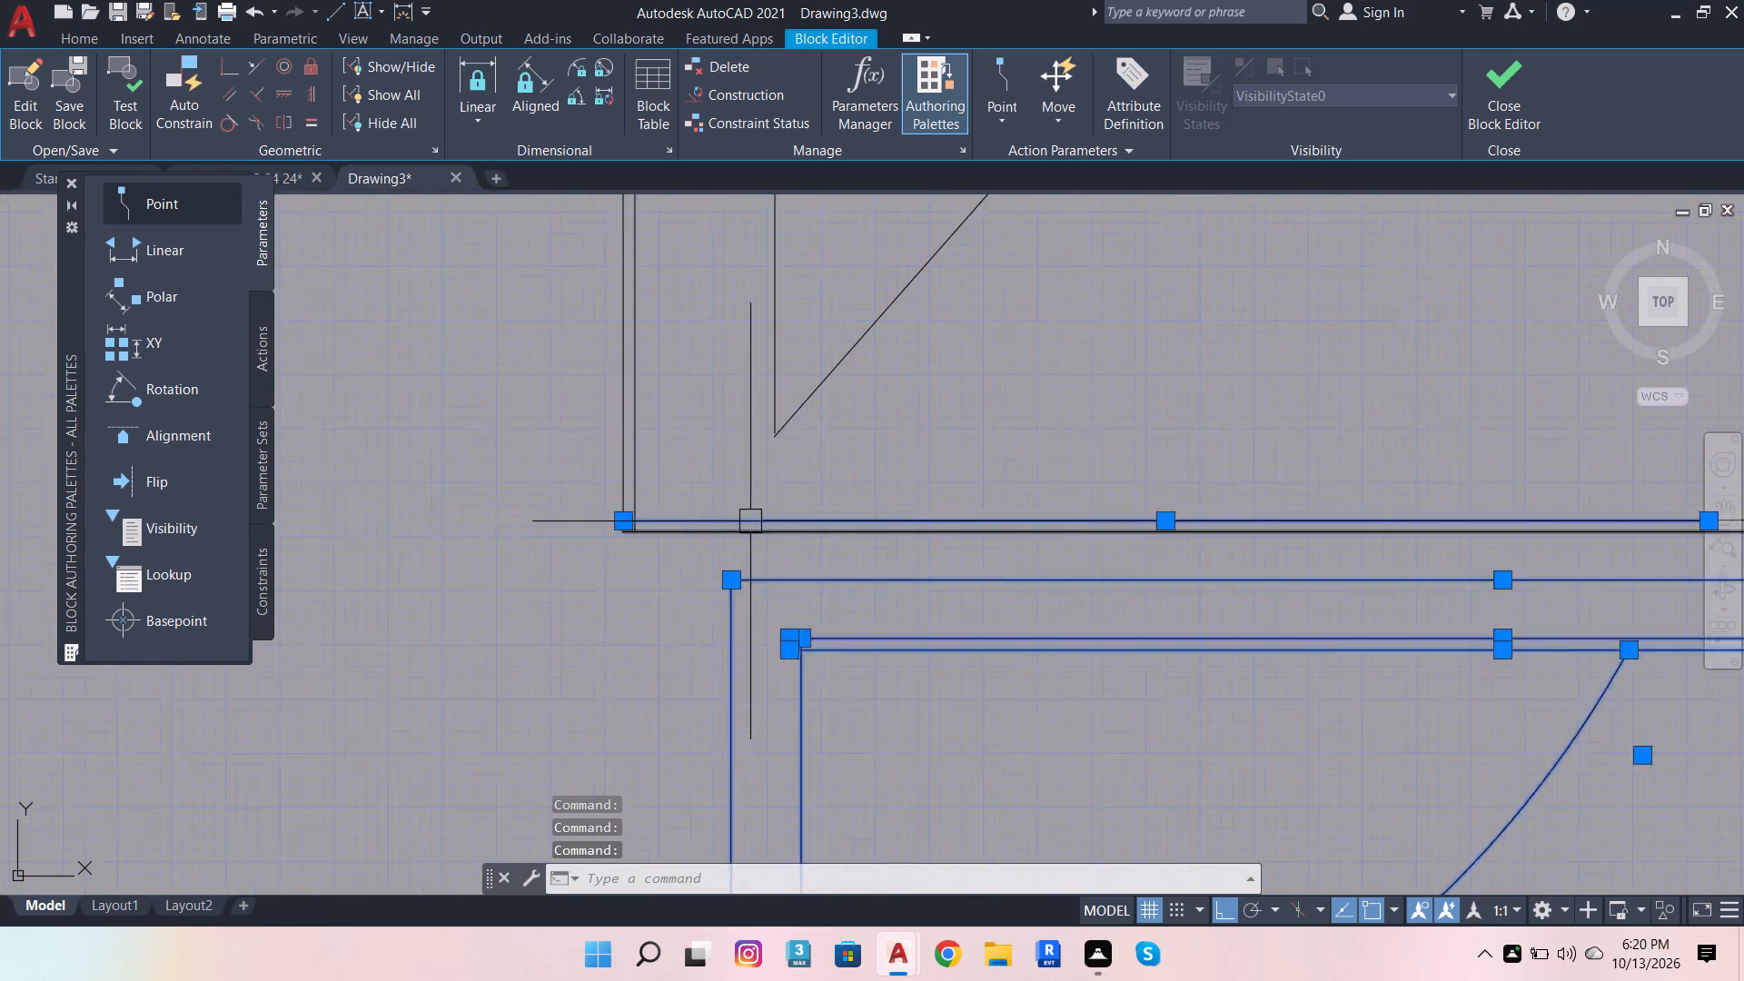
shift+scroll(750, 521, up, 1)
shift+click(690, 519)
shift+scroll(711, 472, down, 3)
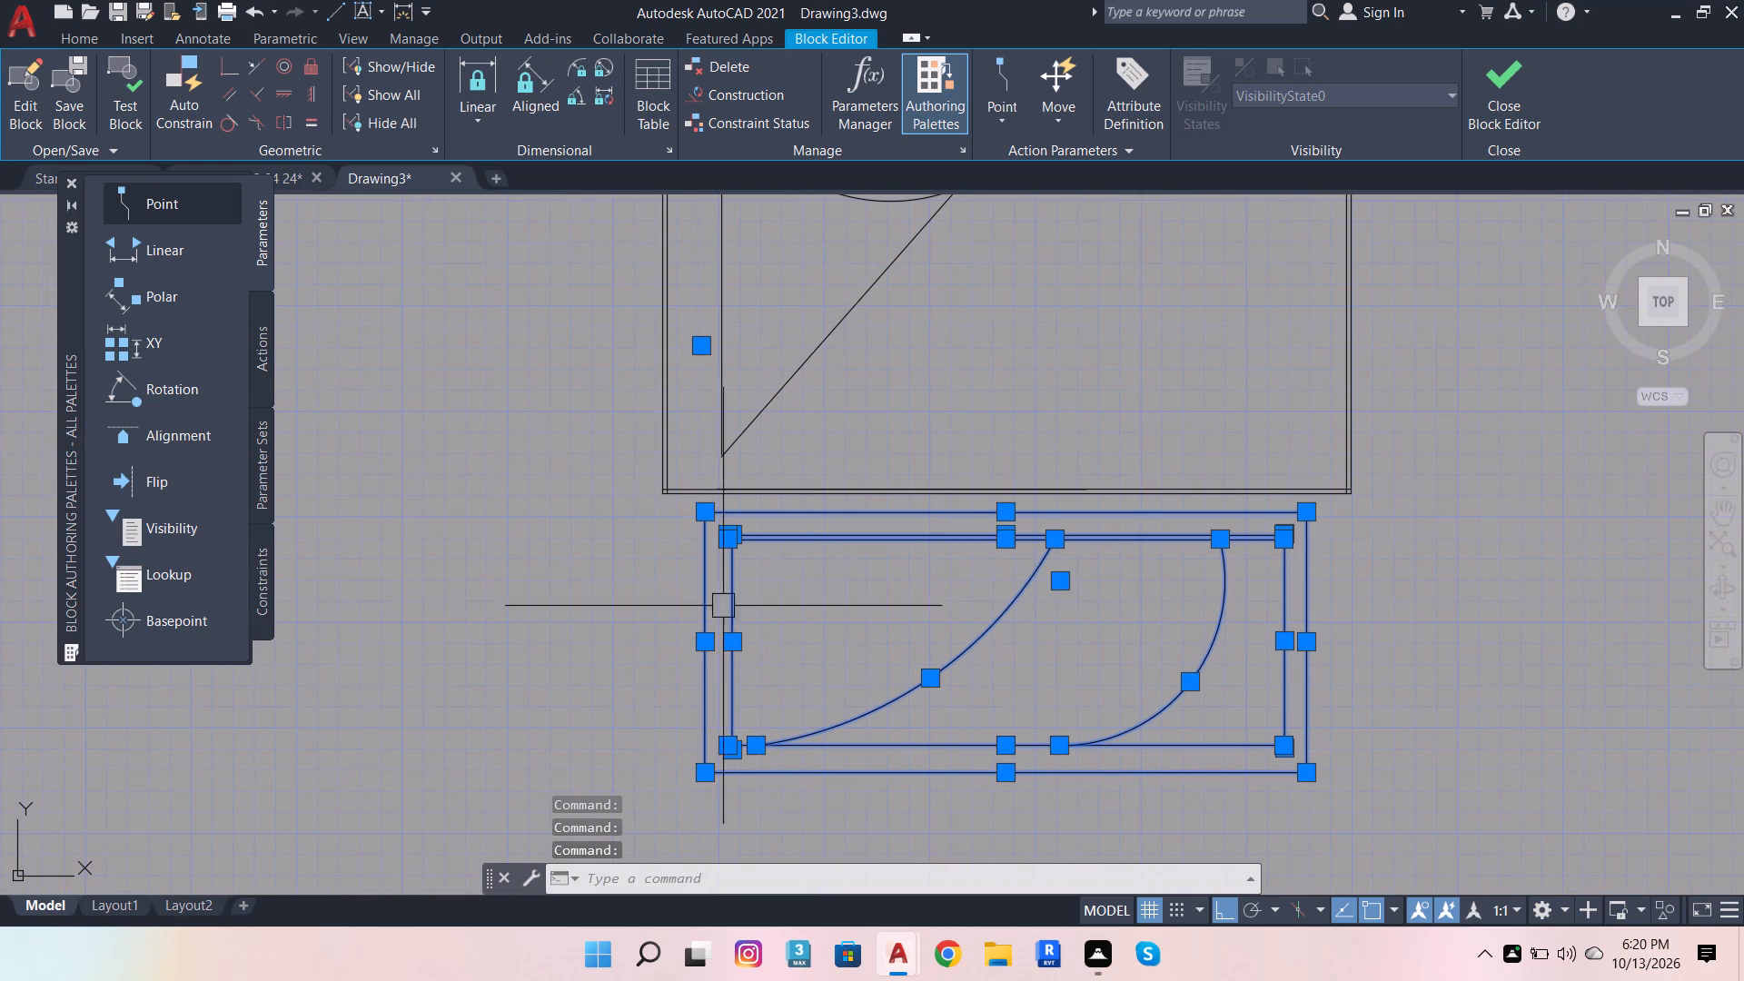
key(shift+Delete)
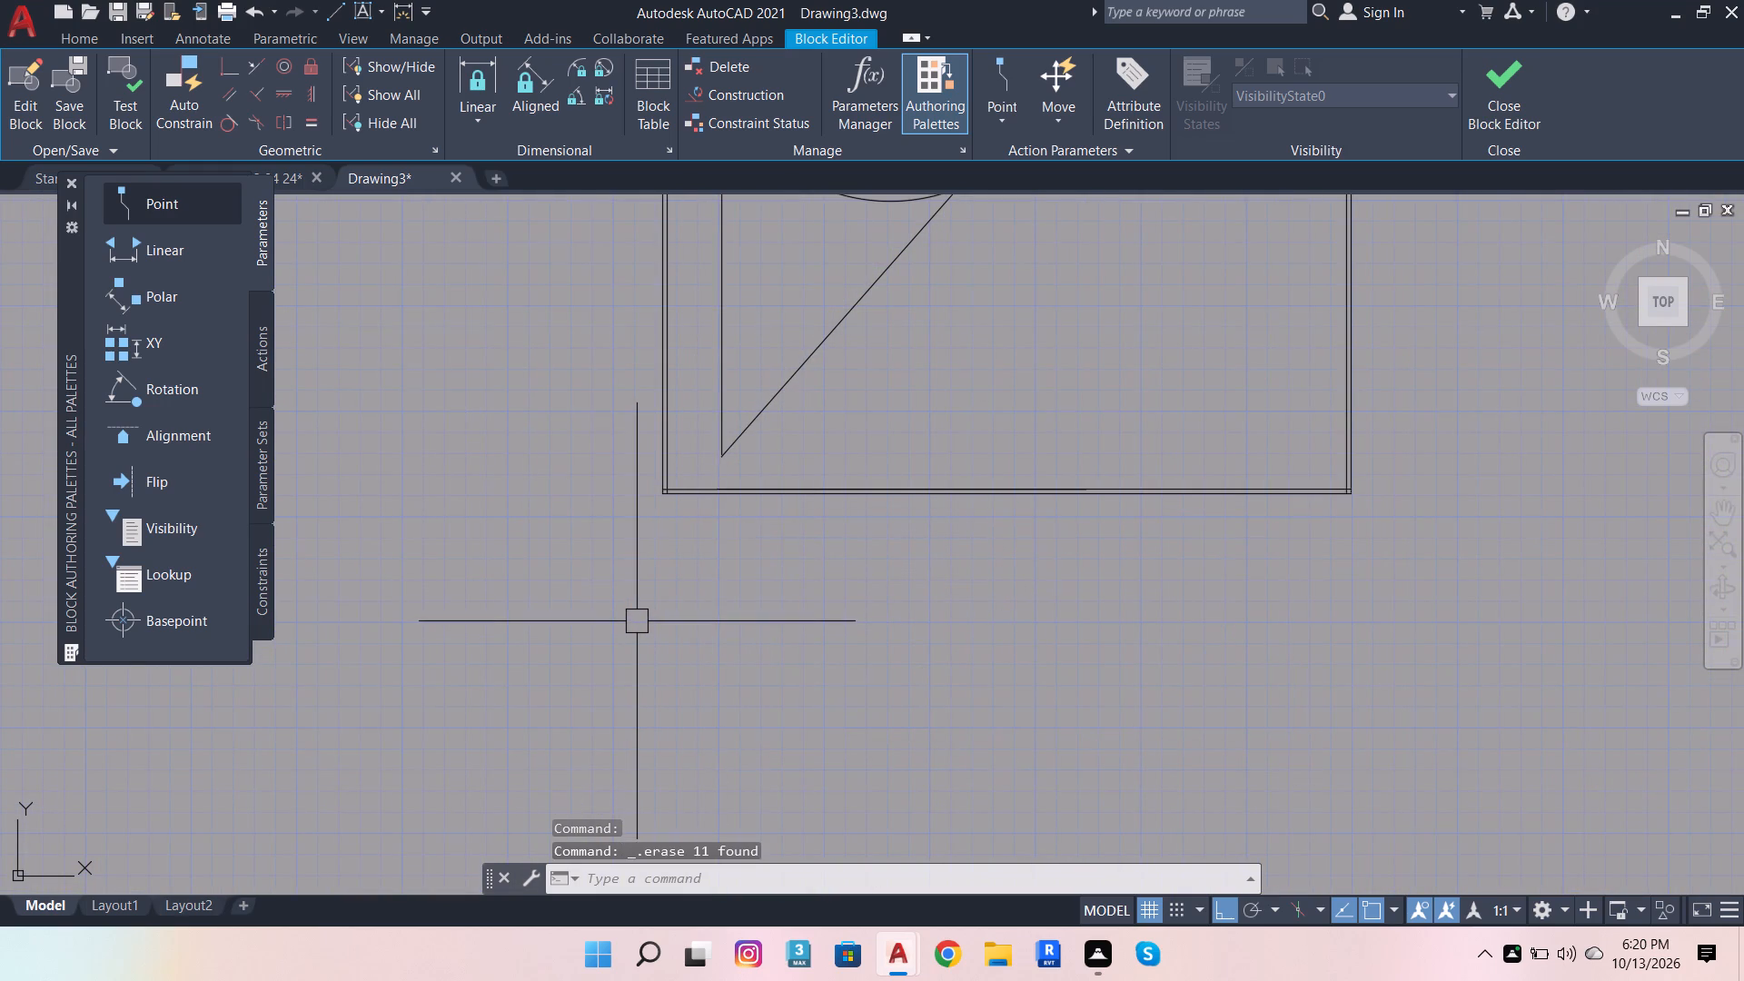
Close the block editor, saving the changes to DESDFGHJUI.
scroll(791, 524, down, 3)
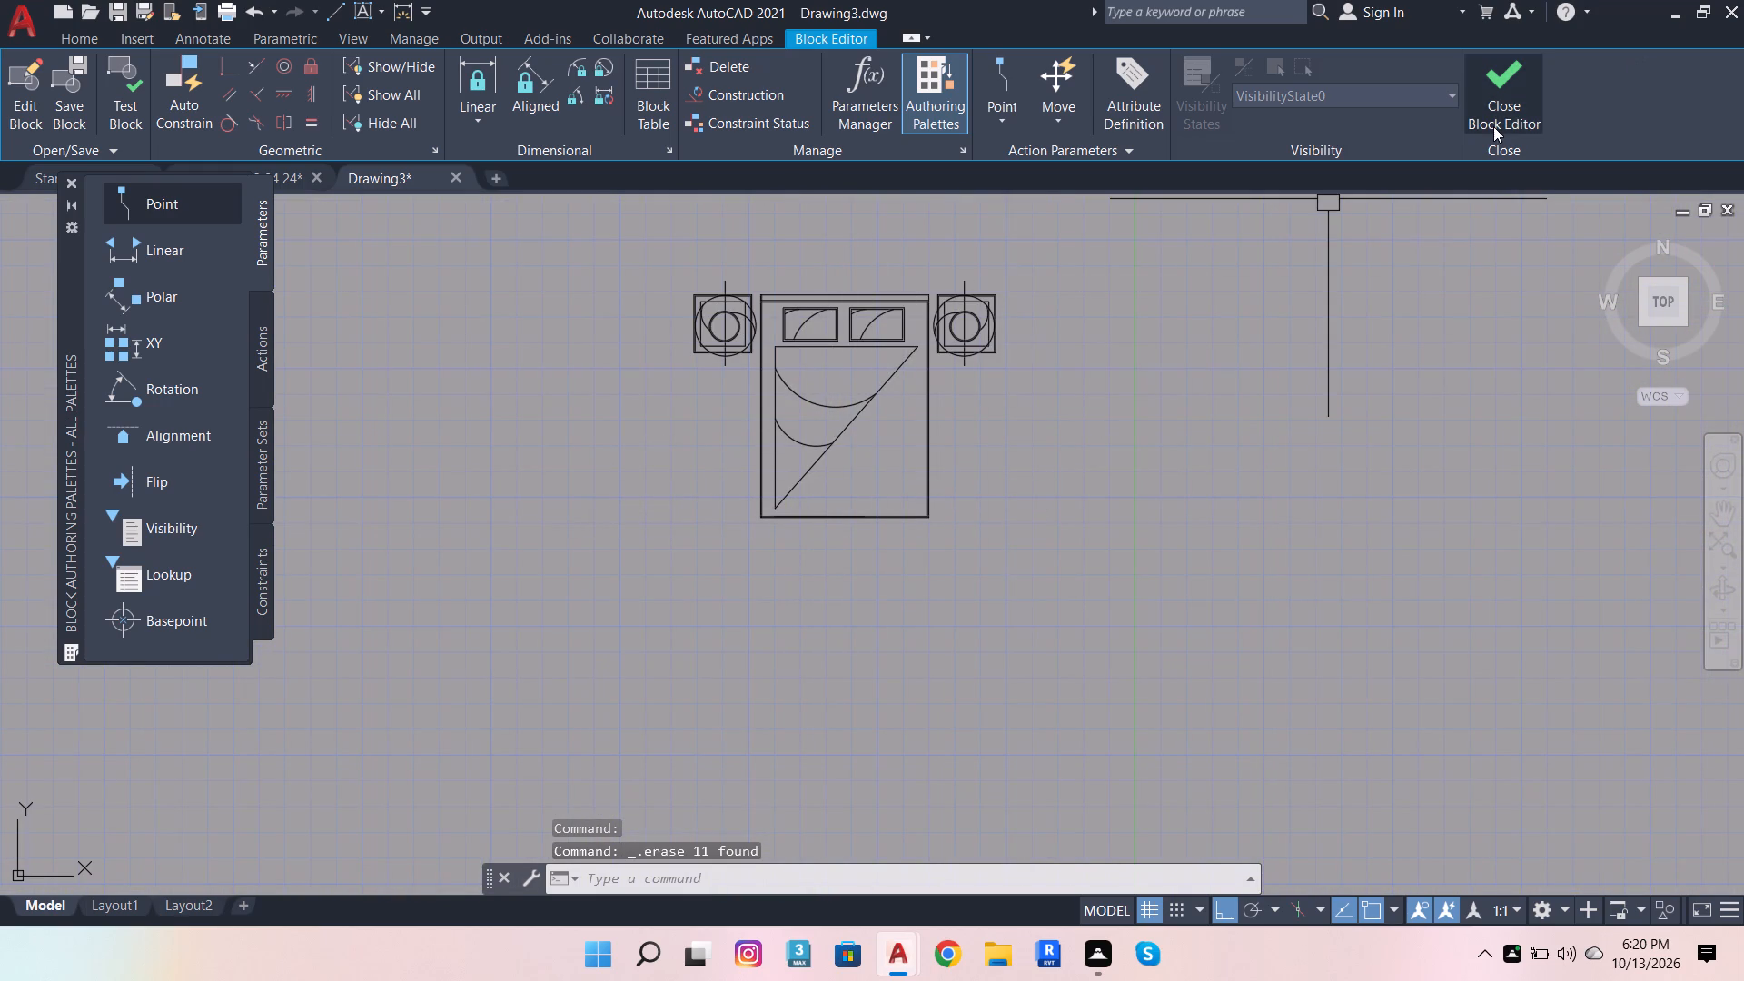
click(1493, 126)
click(834, 424)
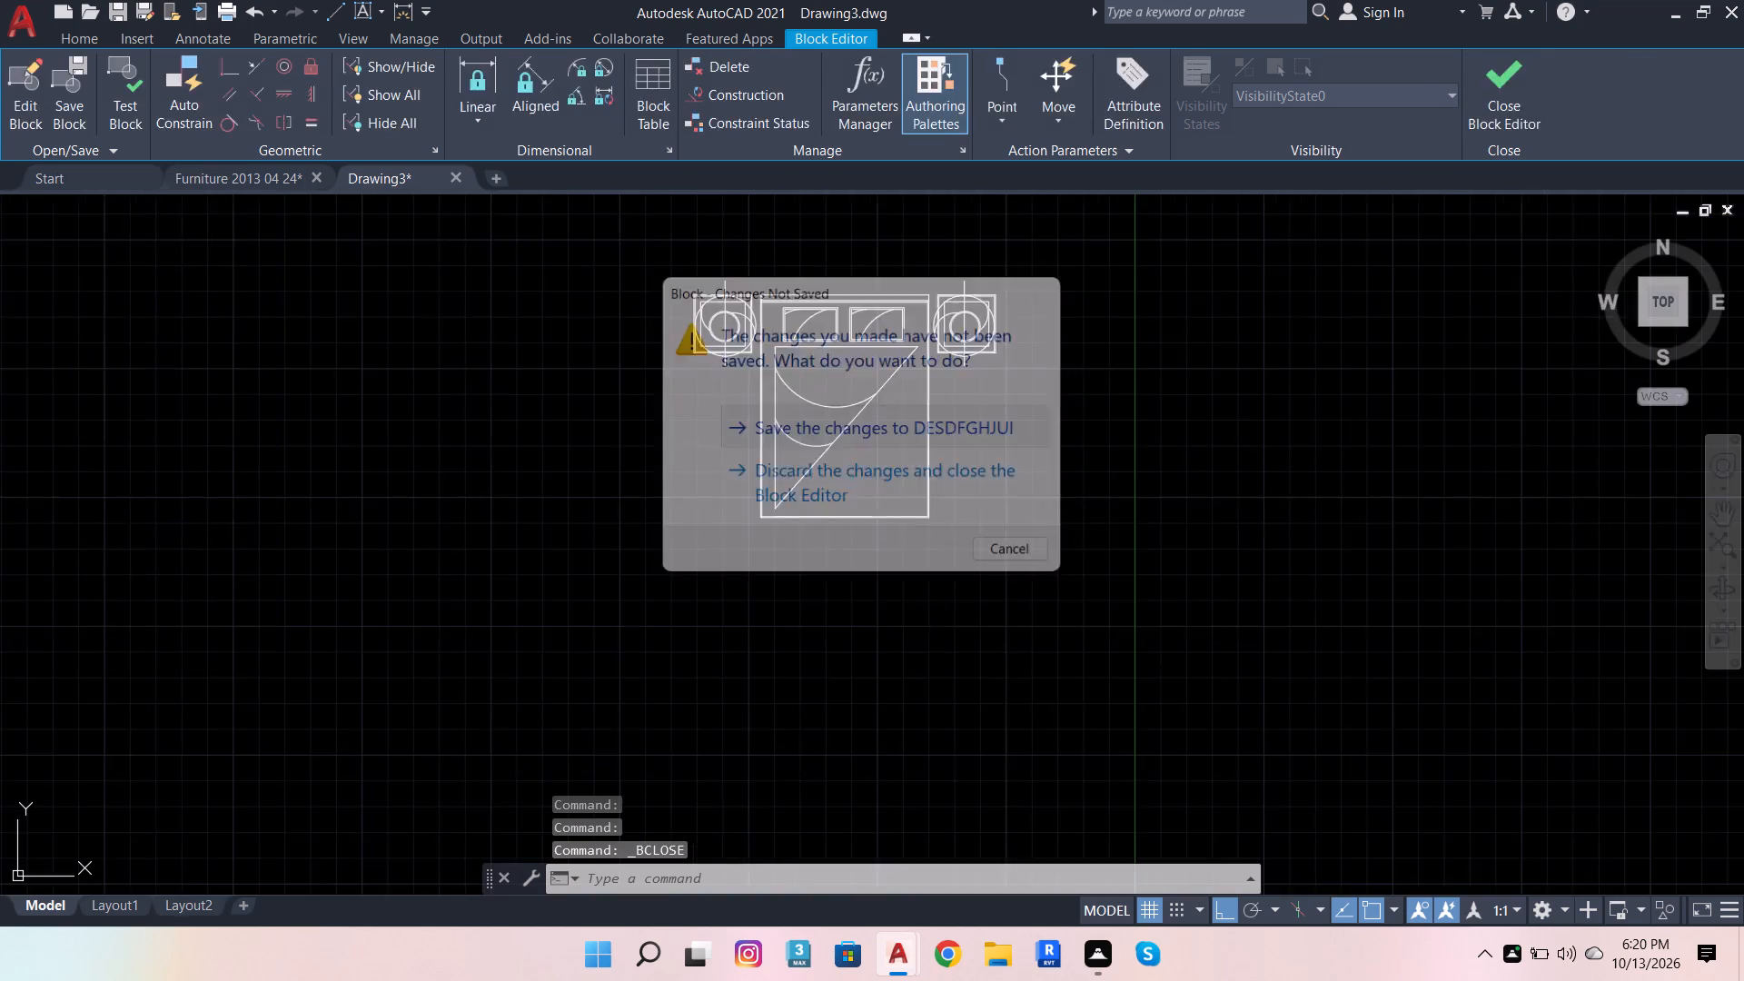
Draw a 1'4" guide line upward from the lower wall line, about 2" in from the lower nightstand's bottom-left corner.
scroll(1025, 383, down, 1)
scroll(1116, 462, up, 3)
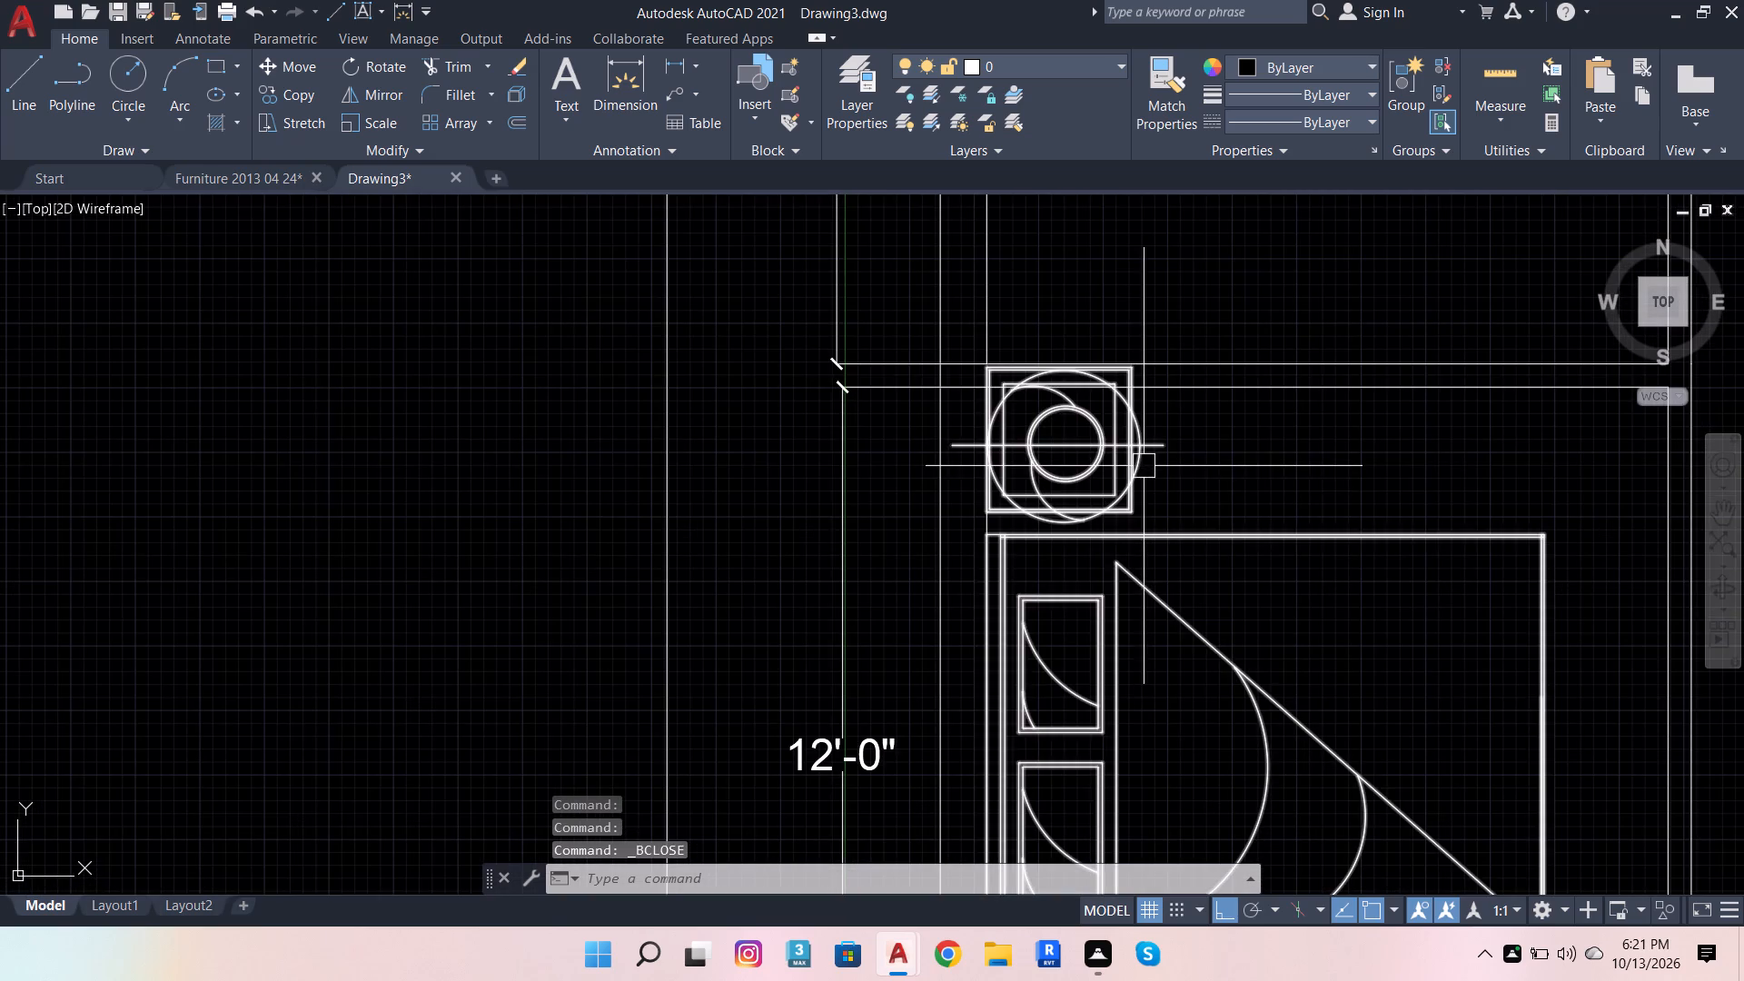
scroll(725, 470, down, 2)
click(858, 573)
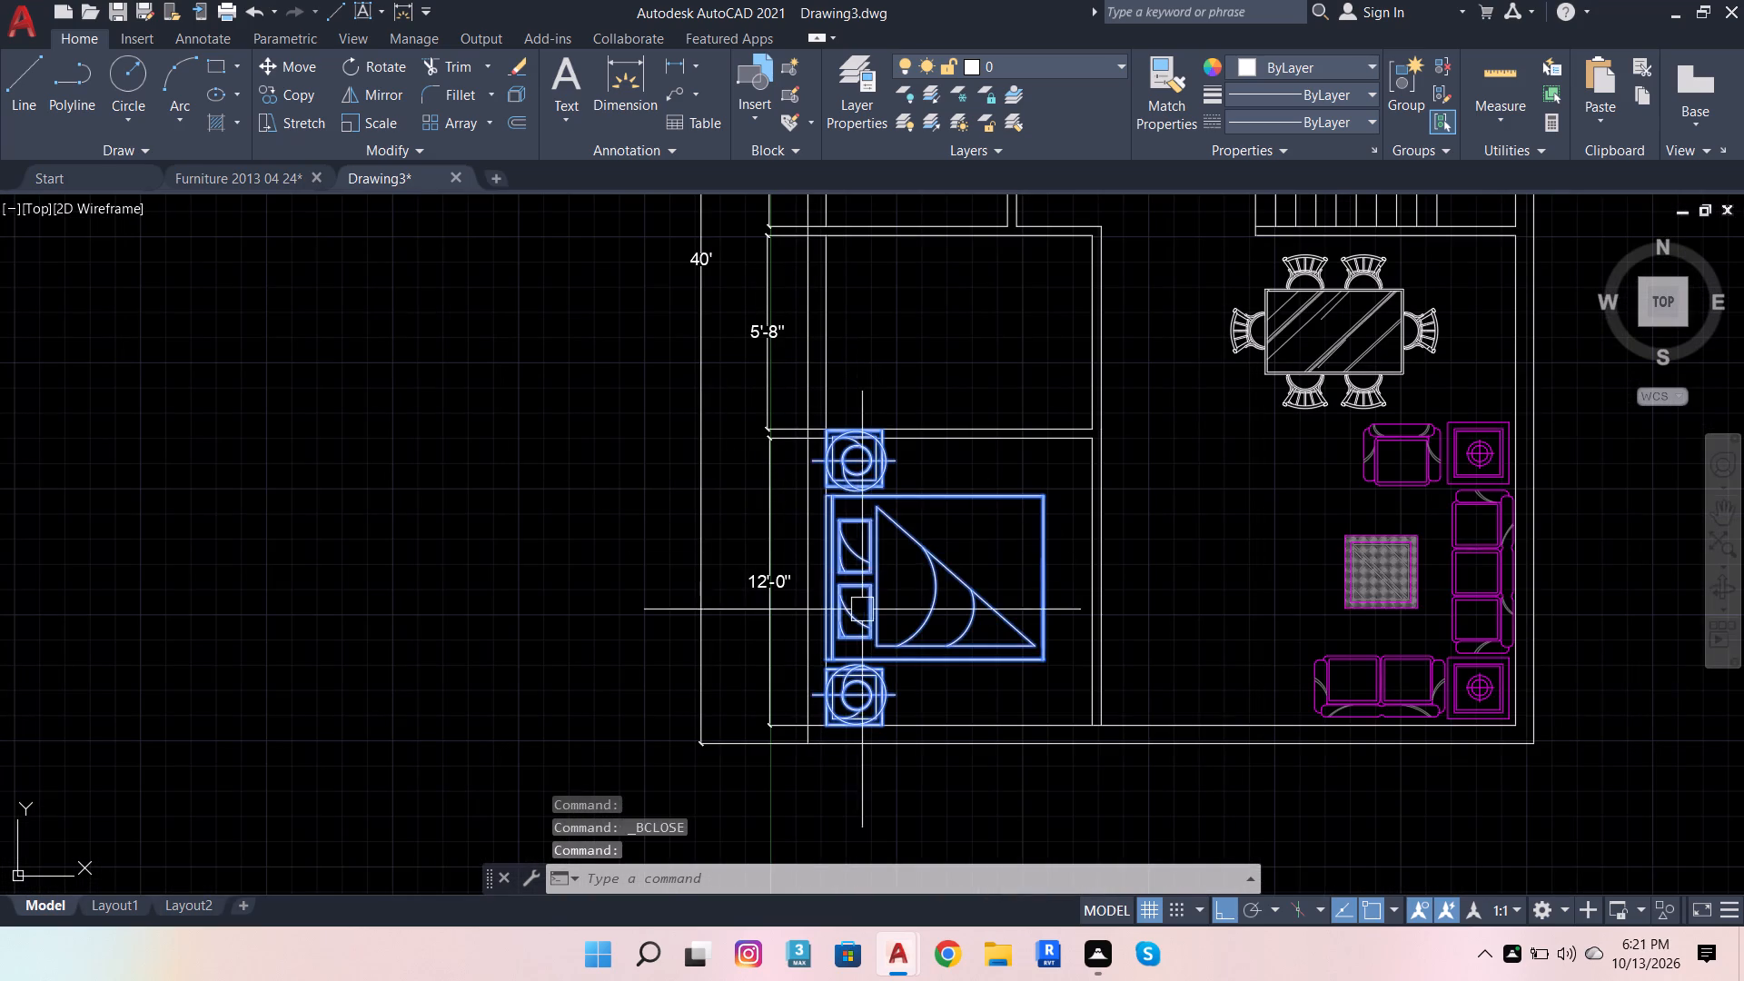
scroll(887, 695, up, 3)
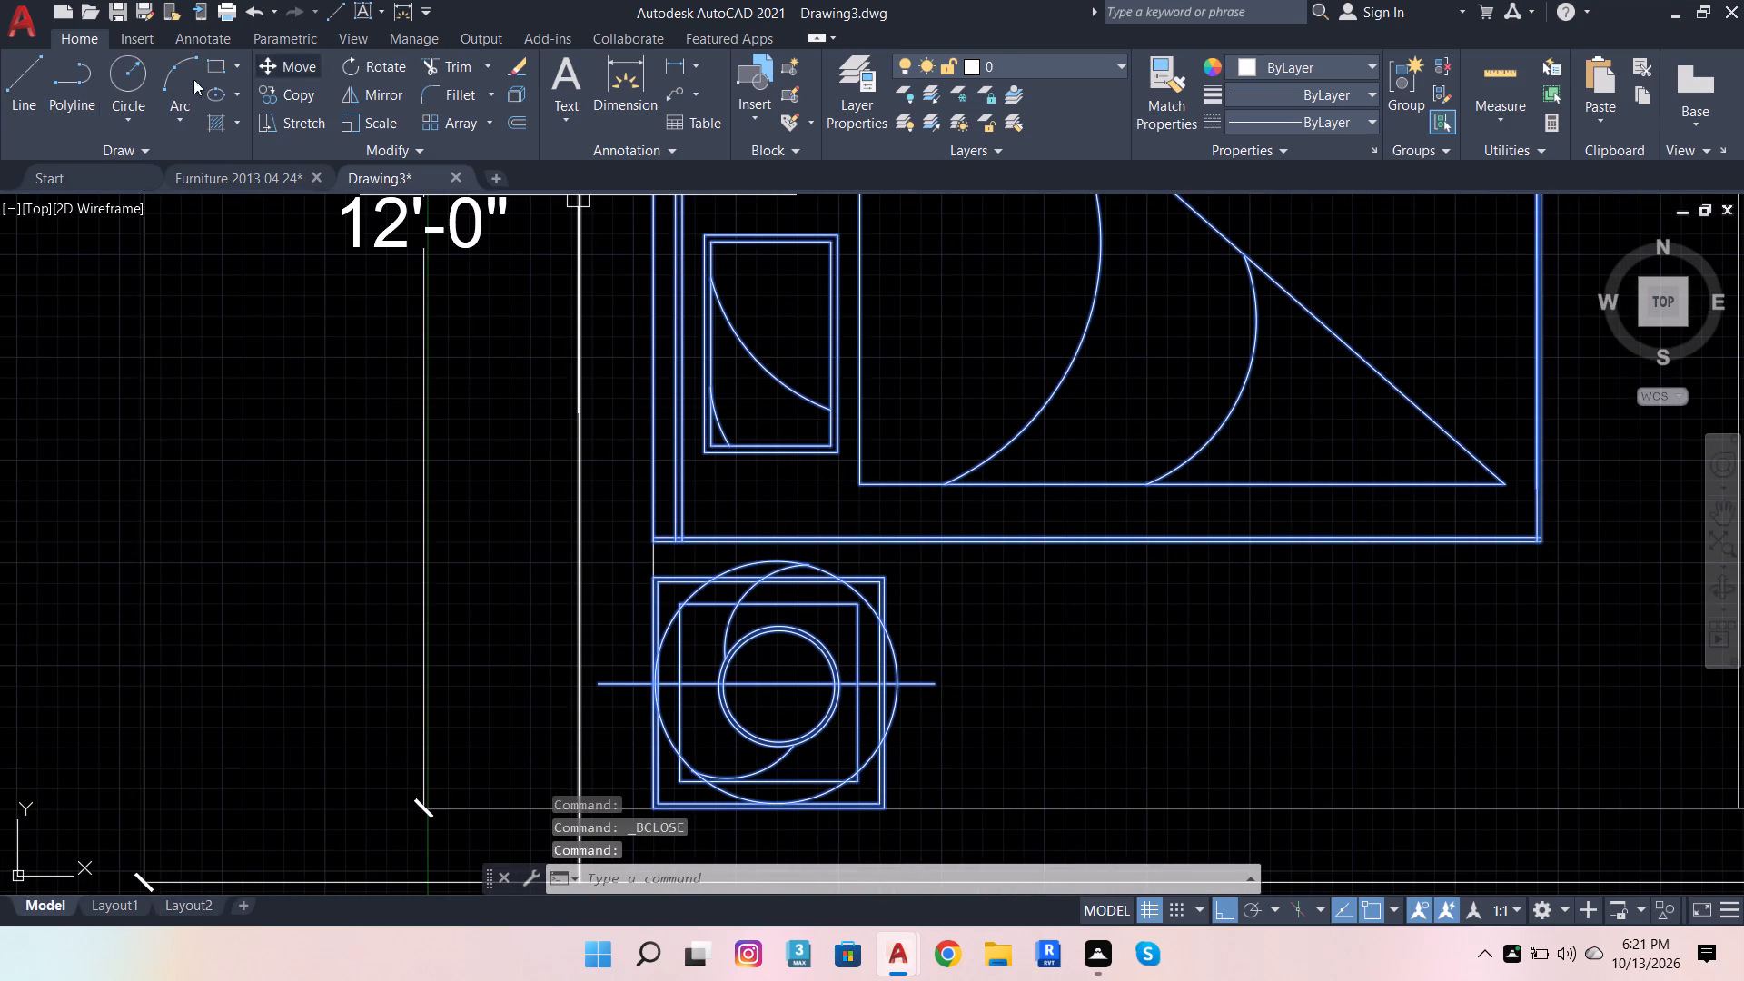
click(28, 98)
scroll(677, 812, up, 3)
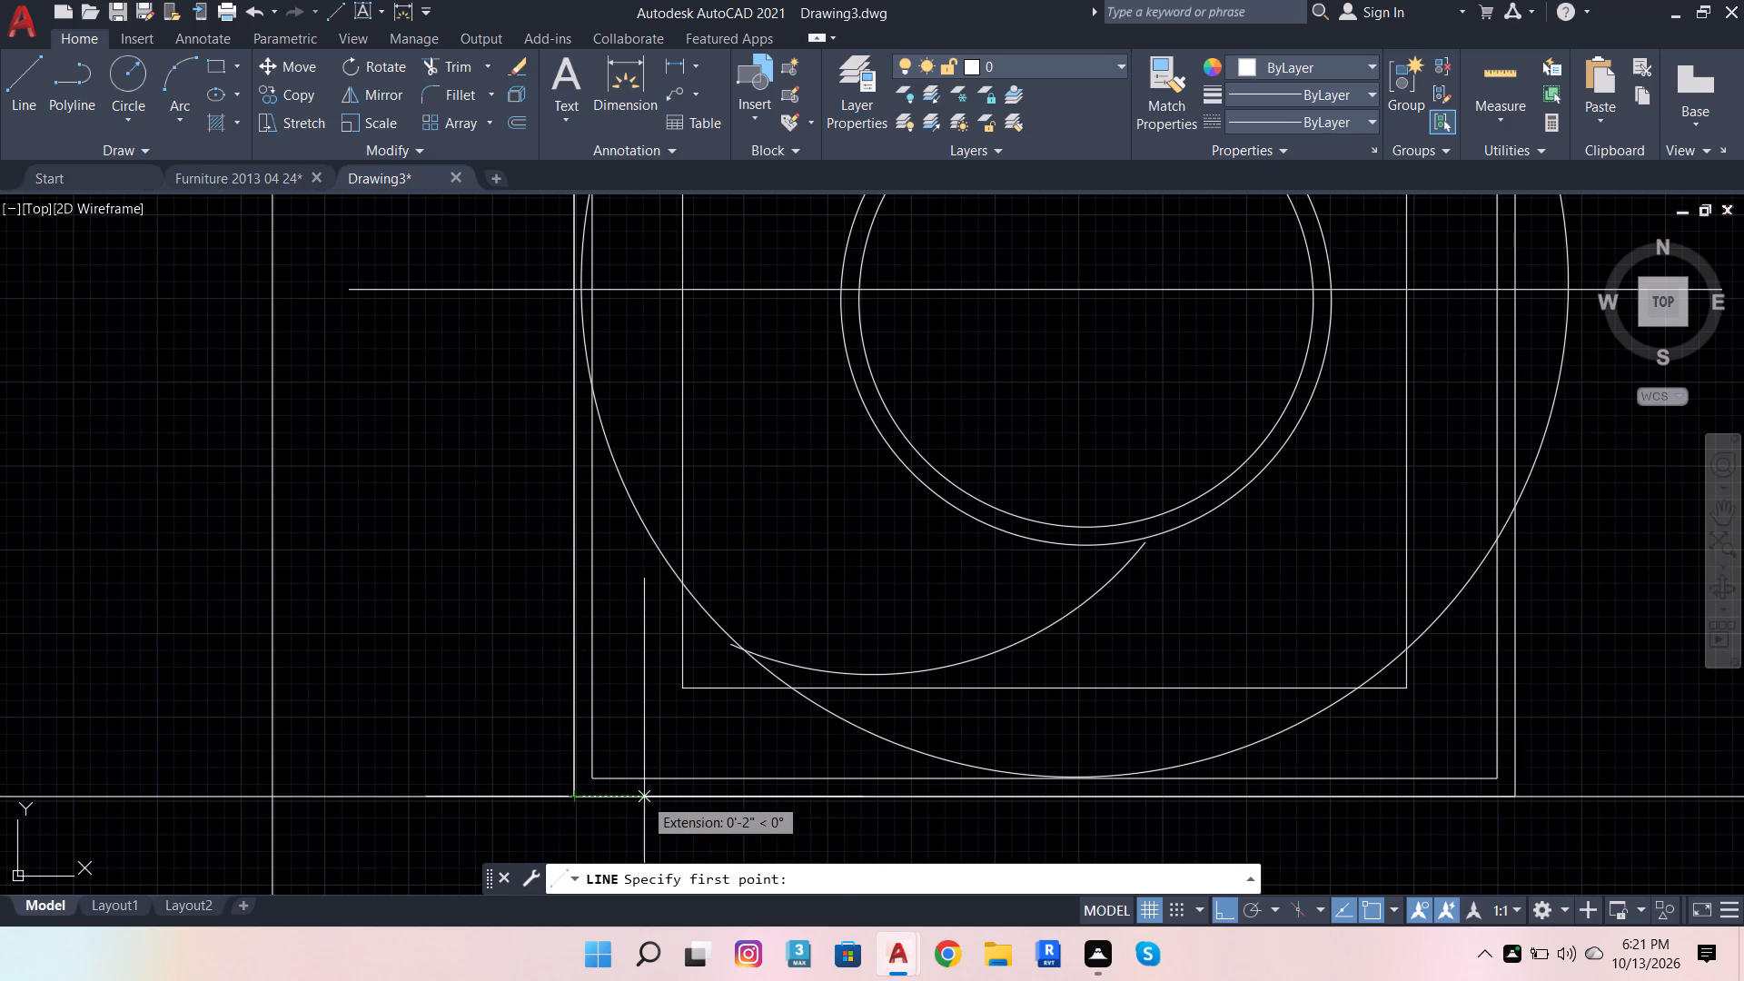
click(644, 797)
scroll(680, 724, down, 3)
scroll(670, 616, up, 3)
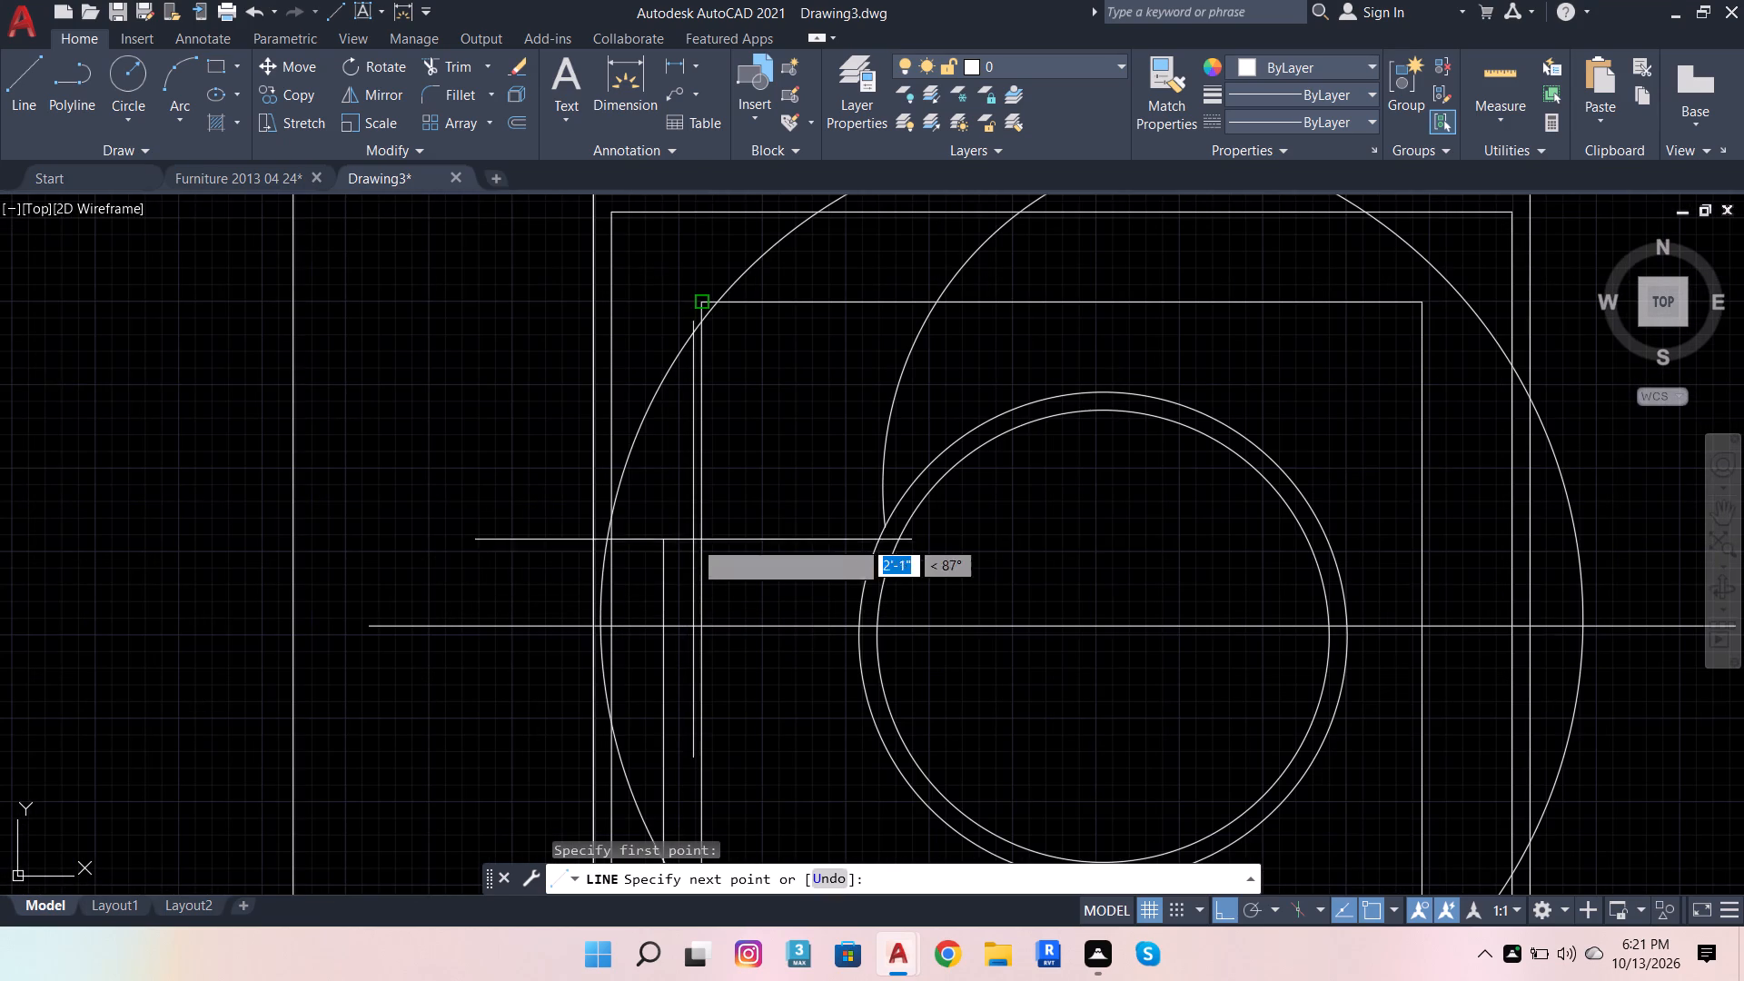
text(1'4)
key(Return)
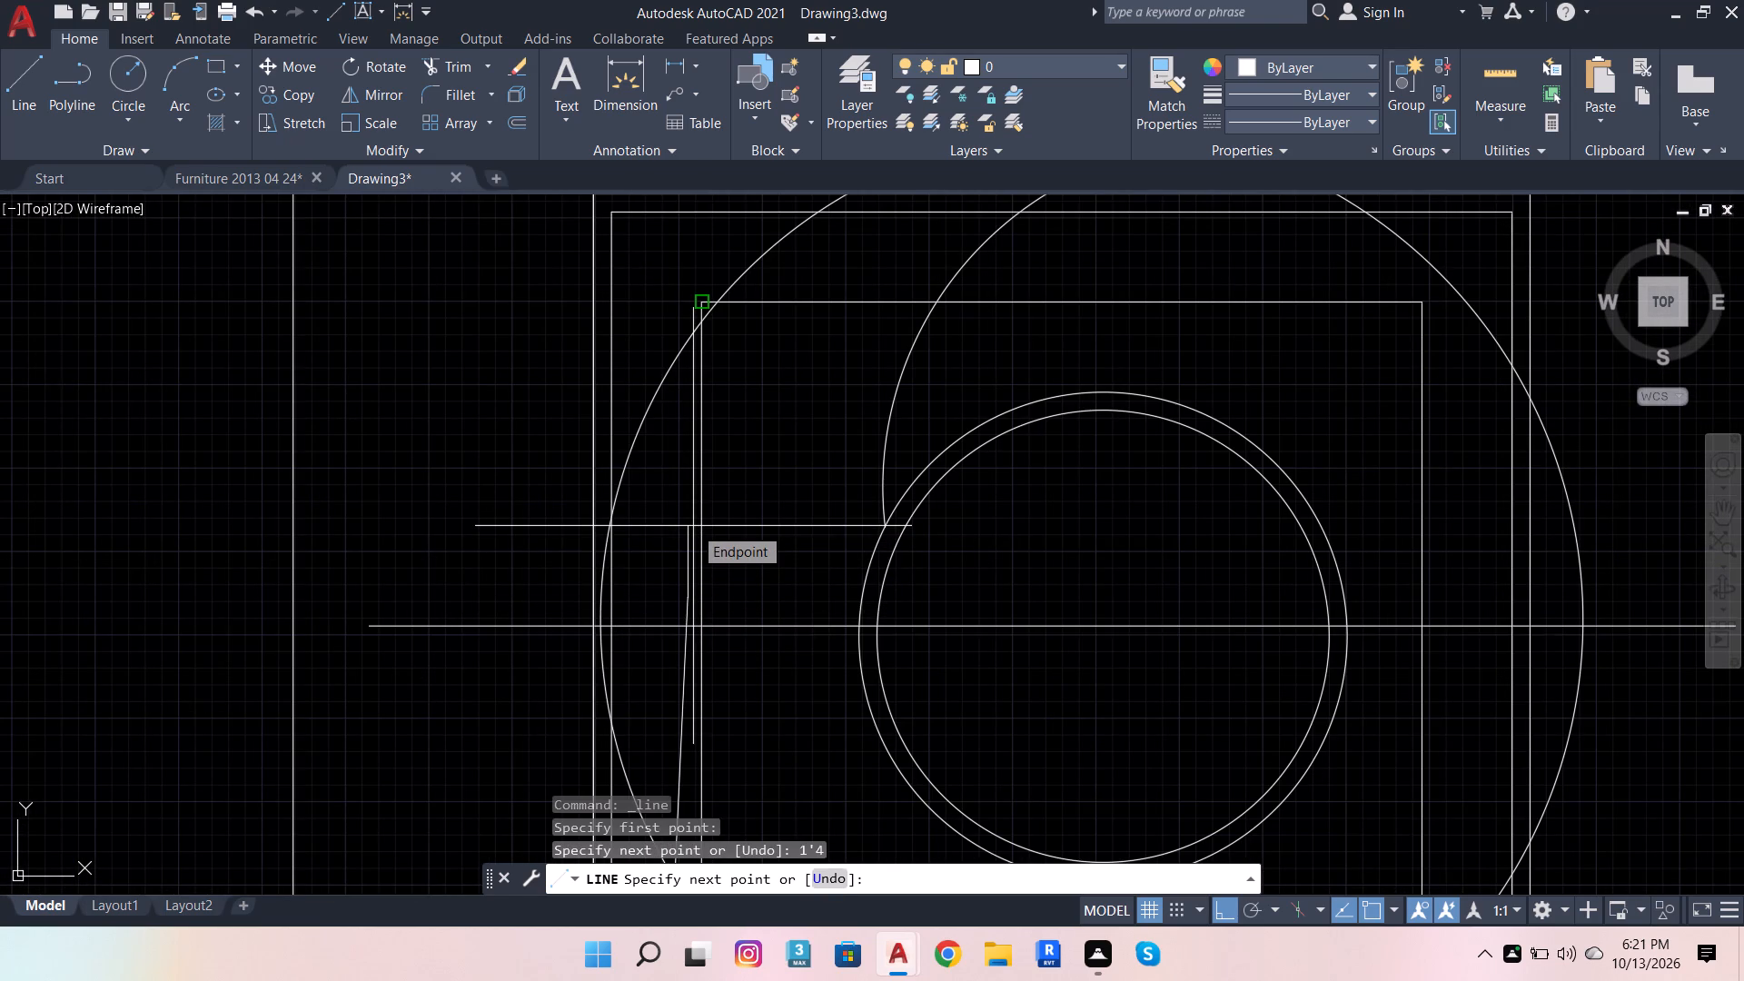
key(ctrl+z)
scroll(713, 411, down, 2)
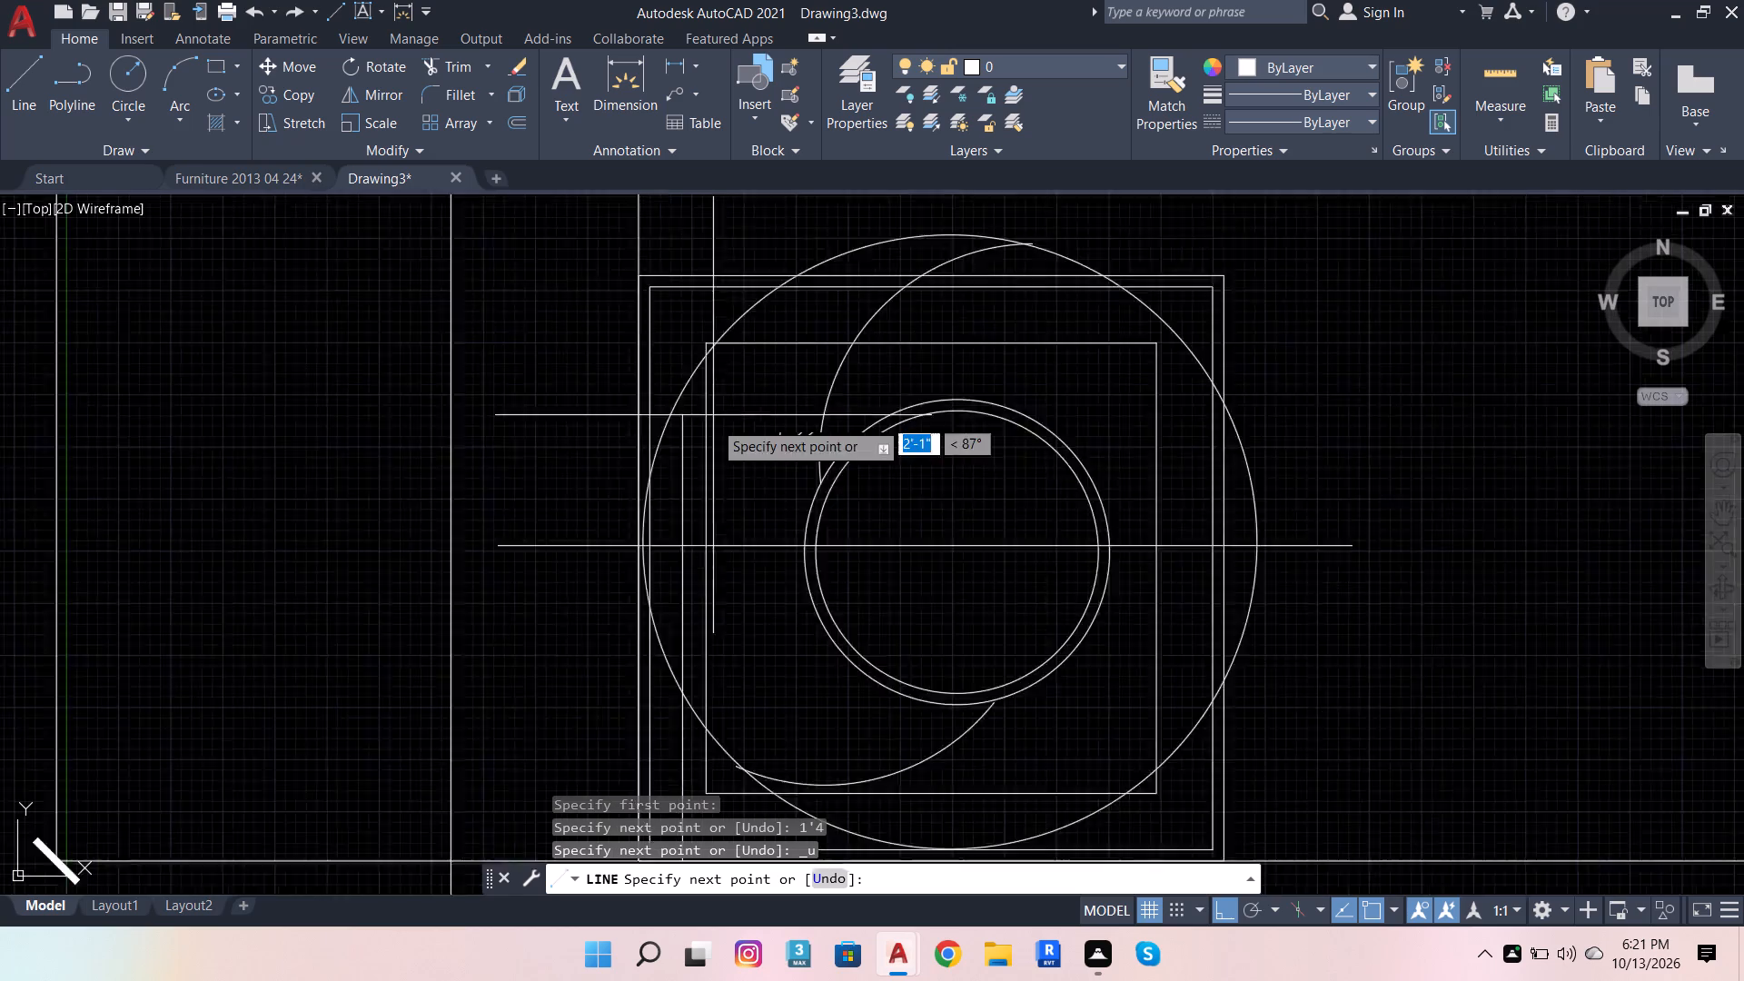
scroll(688, 265, up, 1)
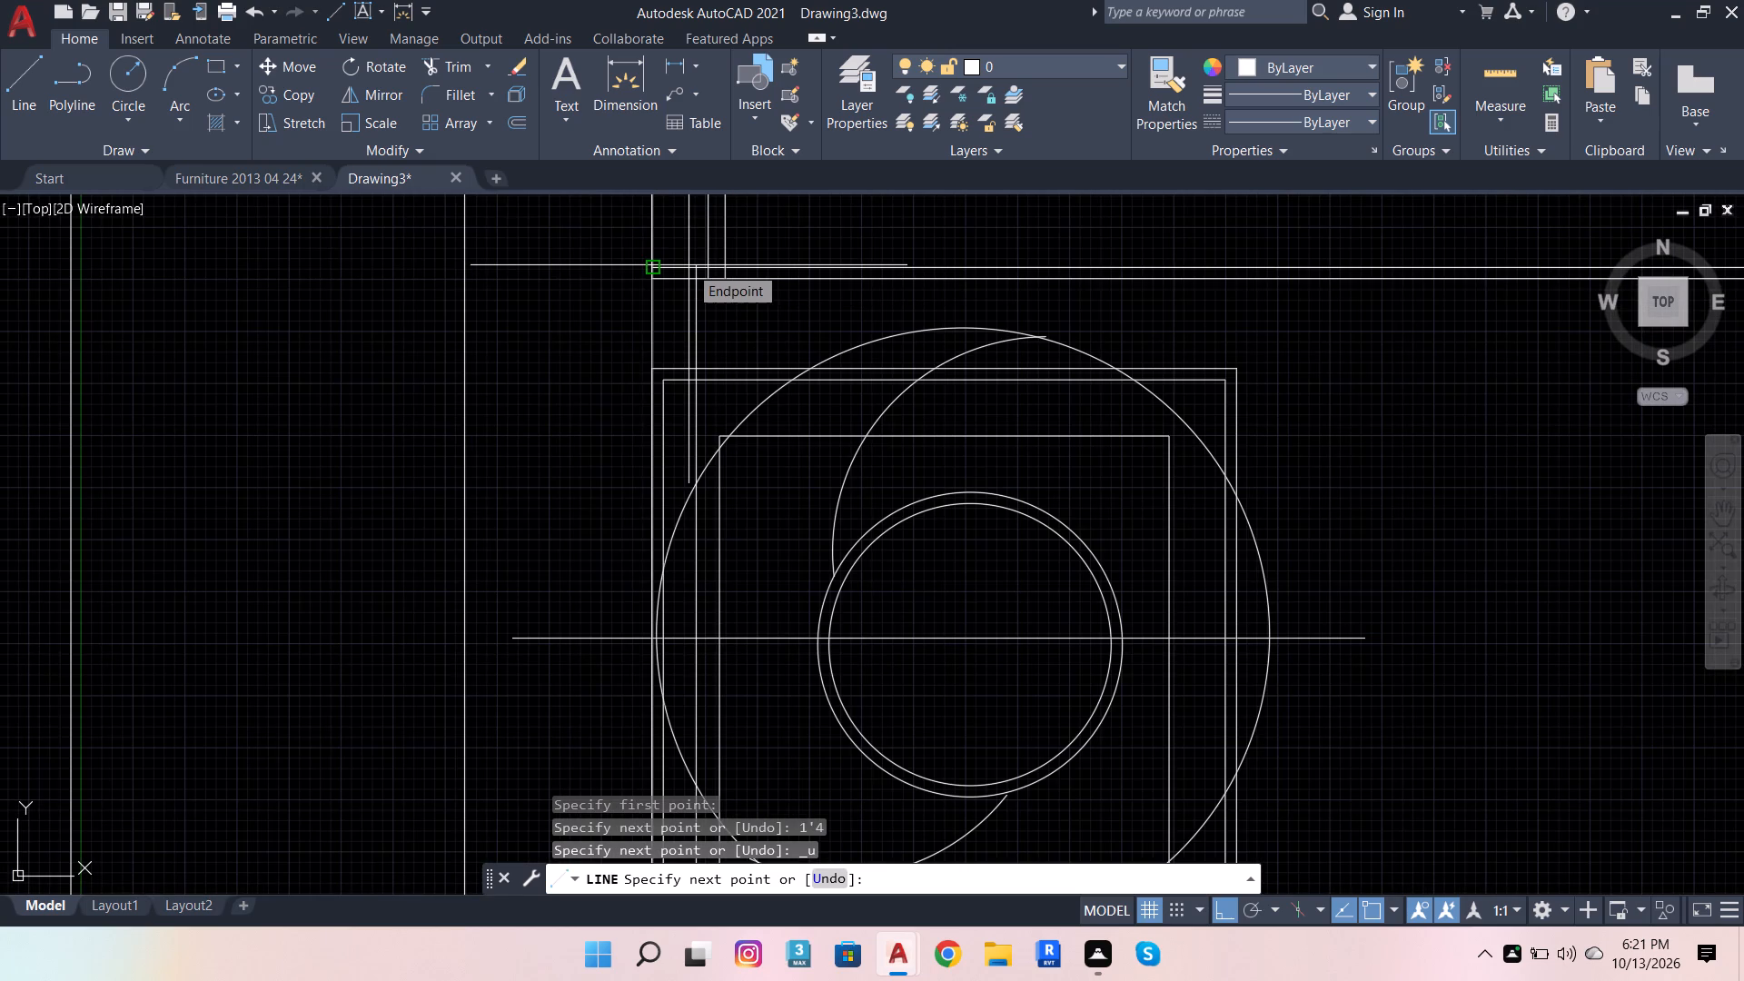
text(4')
key(BackSpace)
key(BackSpace)
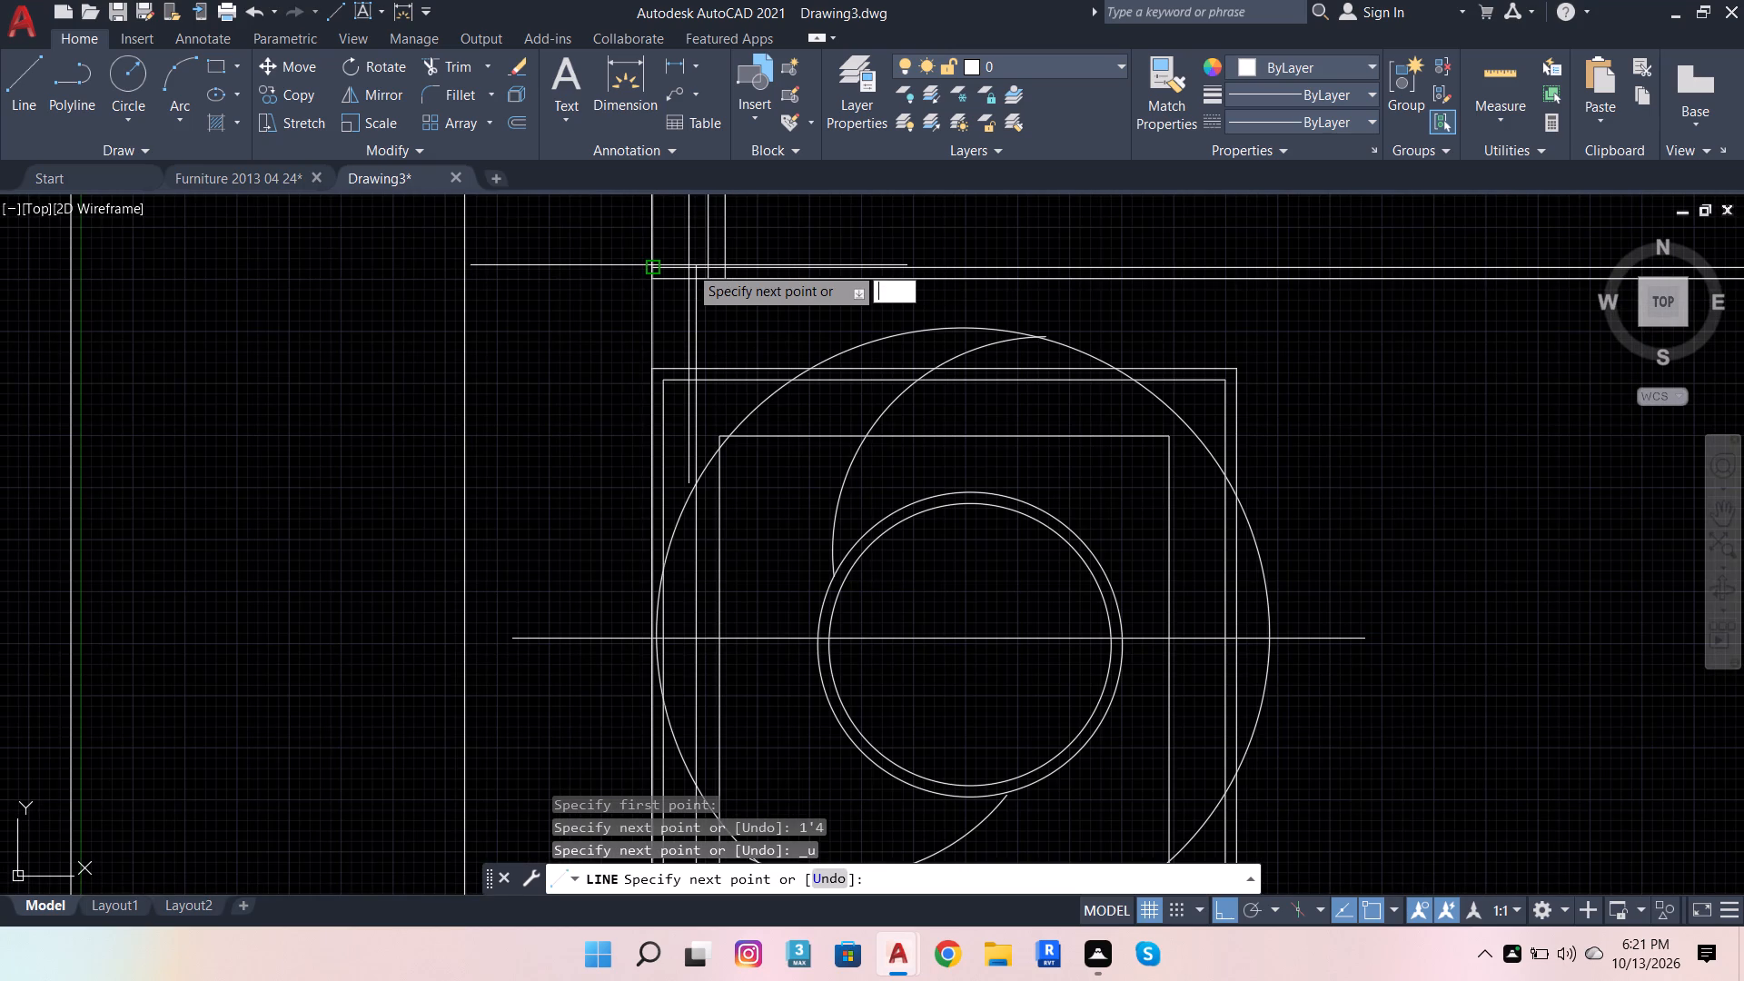
text(1'4)
key(Return)
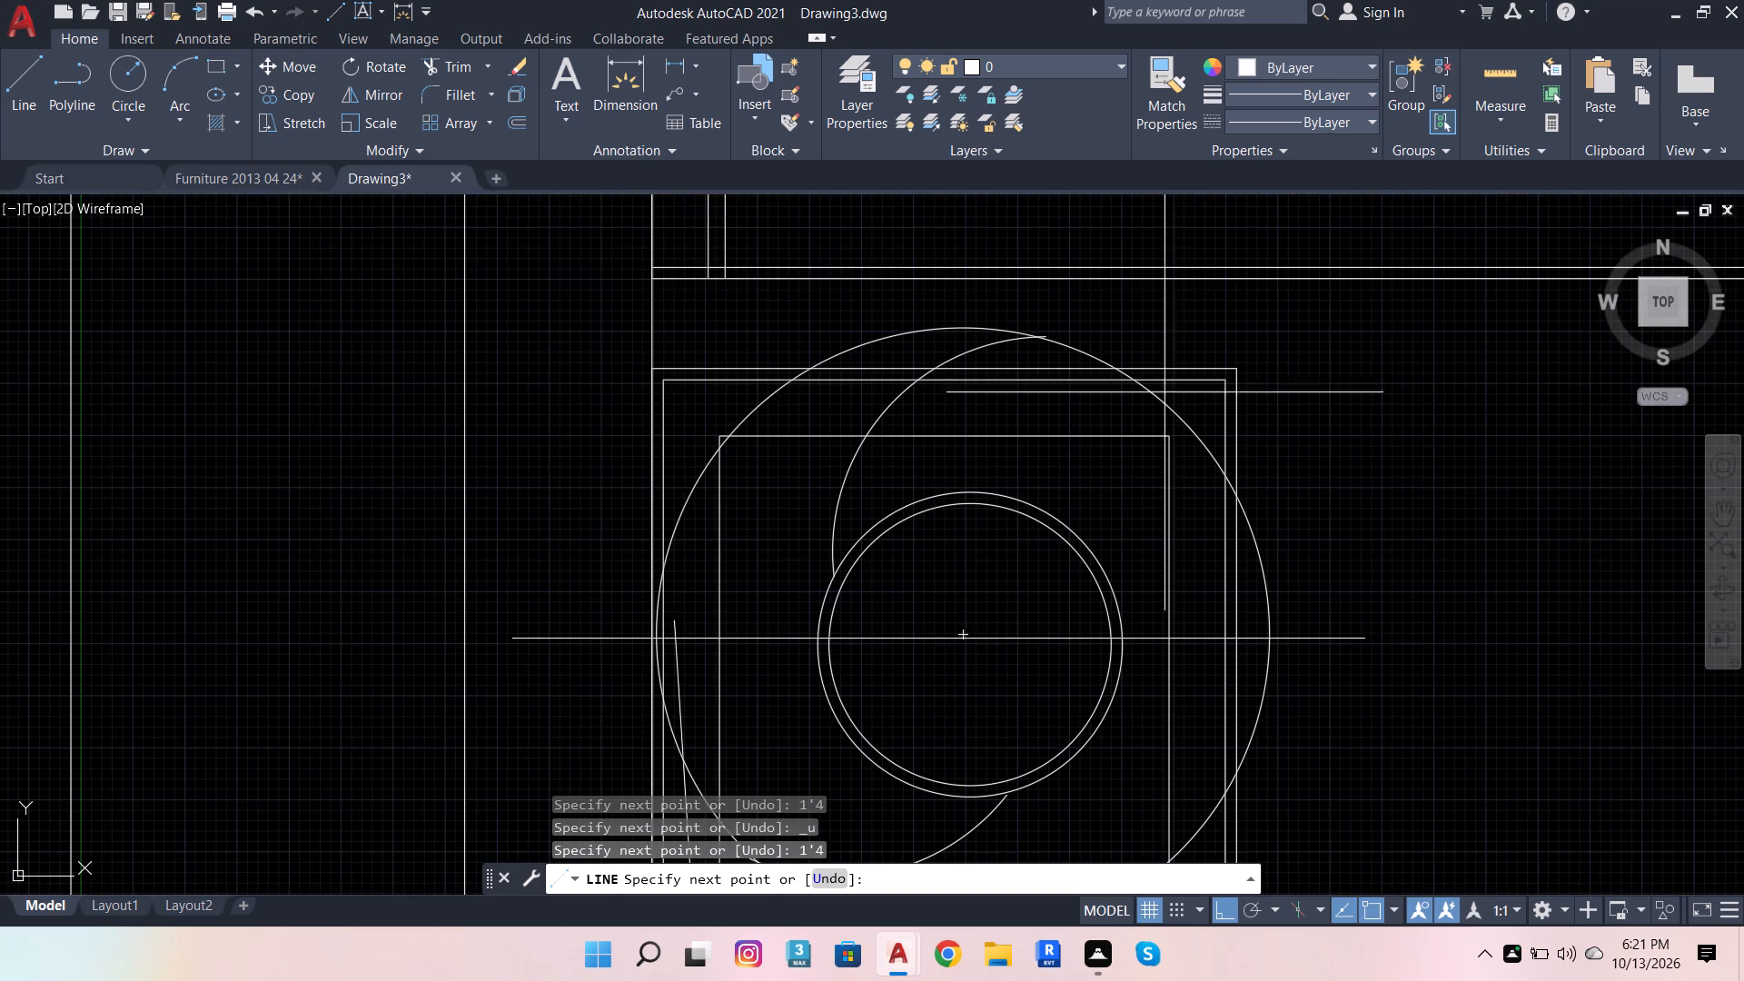
scroll(950, 590, down, 1)
key(space)
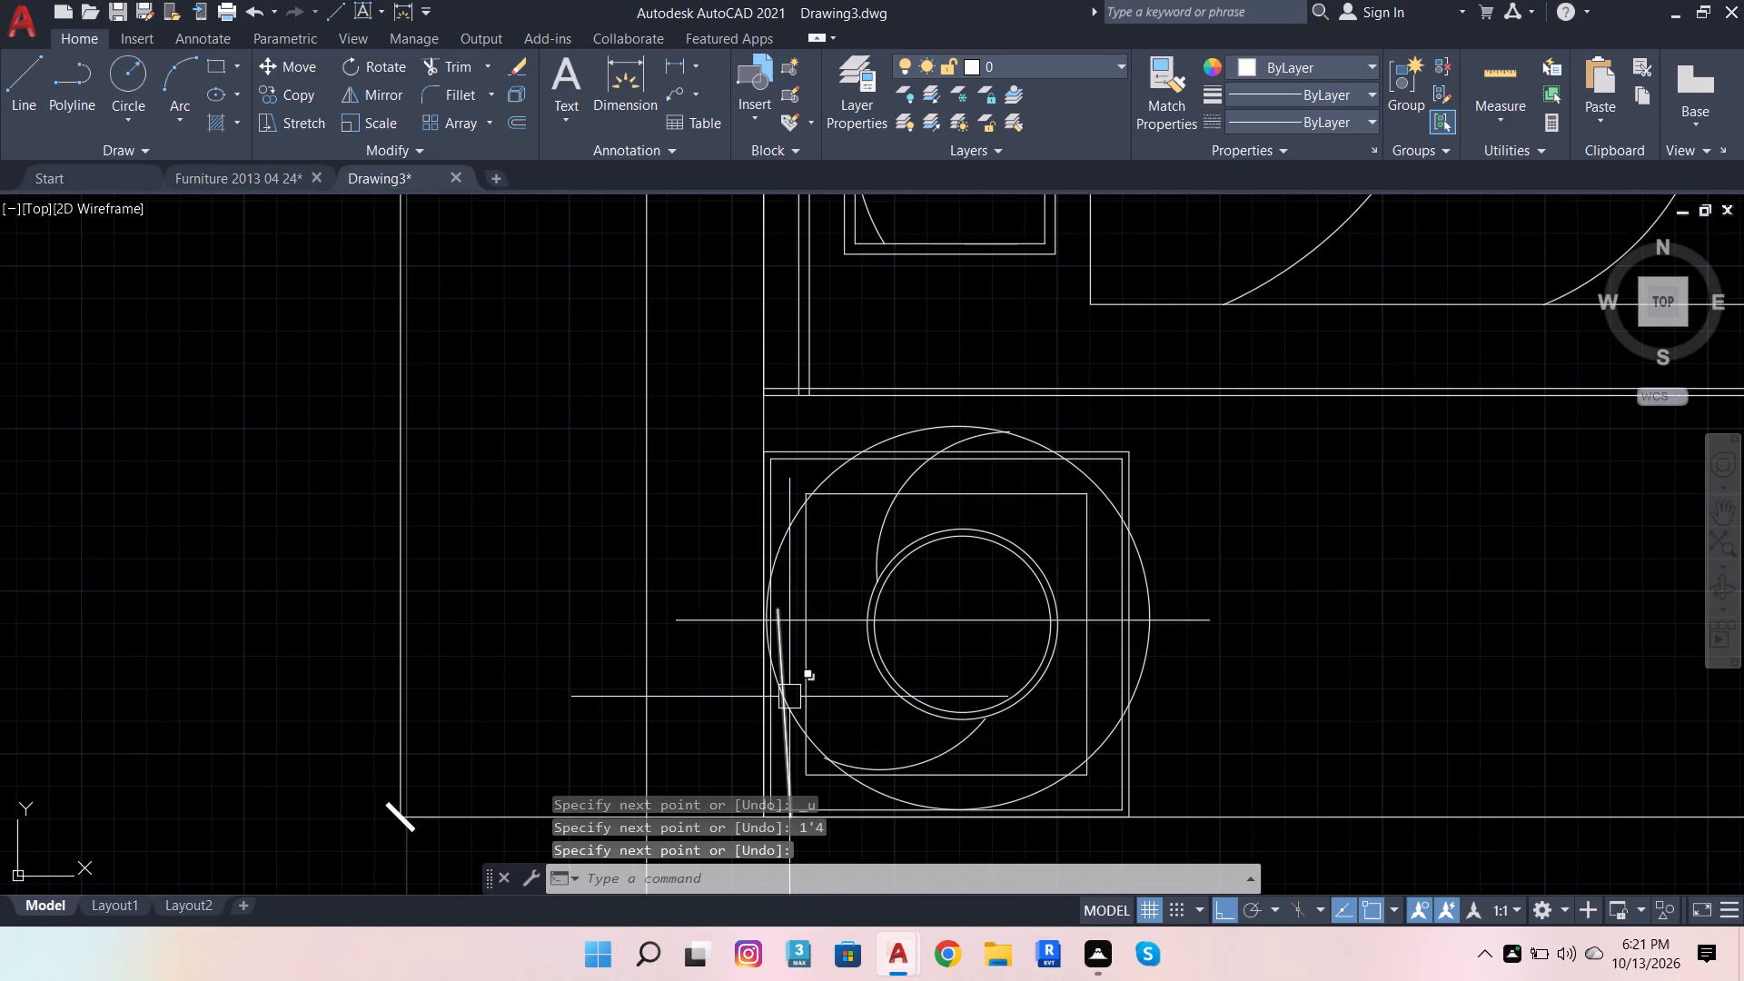
Scale down the lower bedroom's bed set from the guide line's lower end until its nightstand roughly matches the guide's height.
click(815, 697)
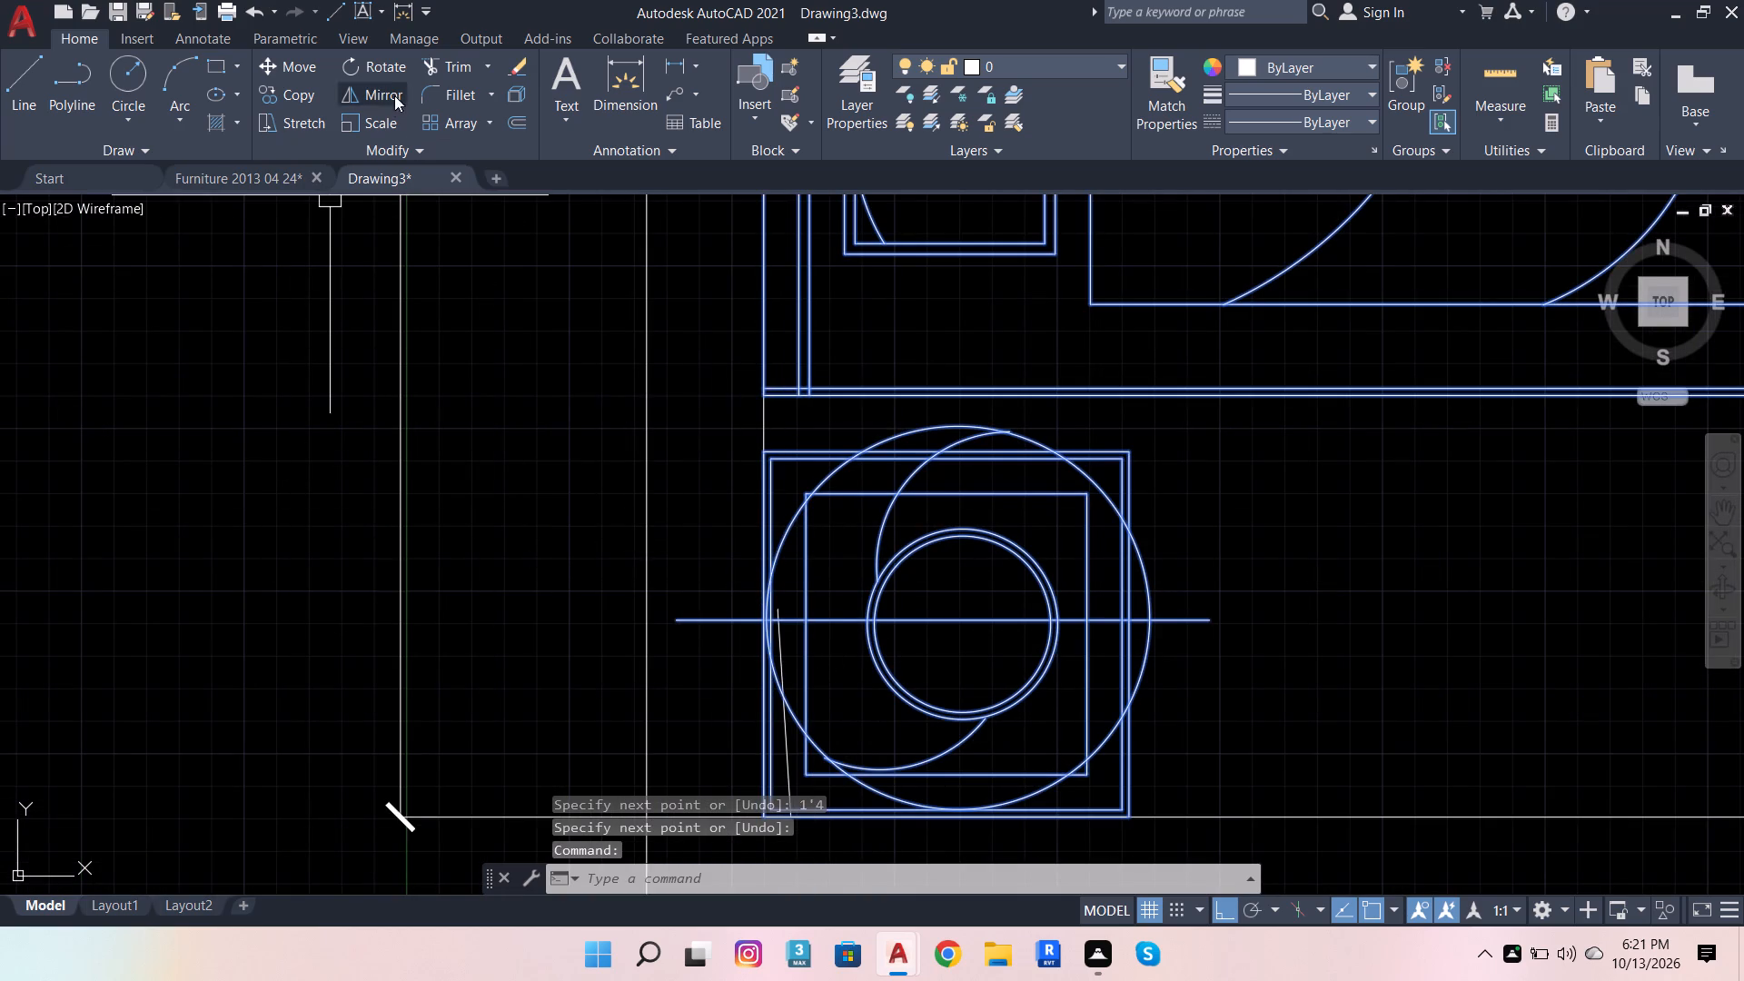
click(377, 129)
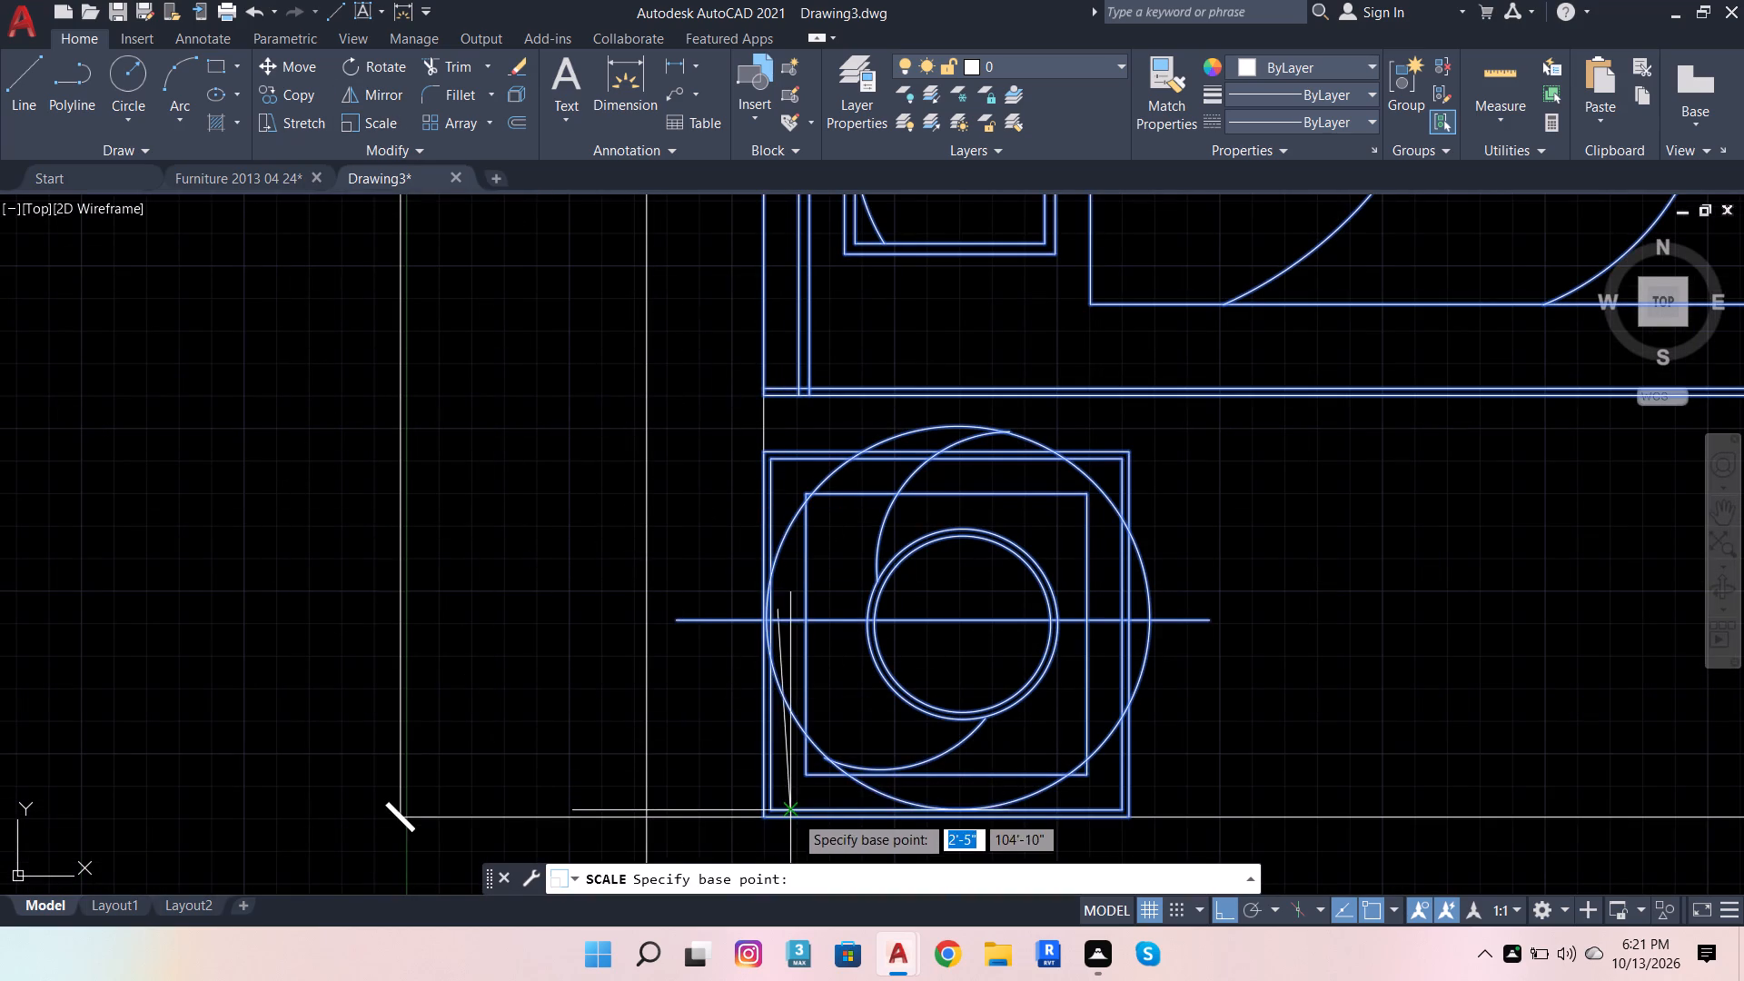
click(794, 817)
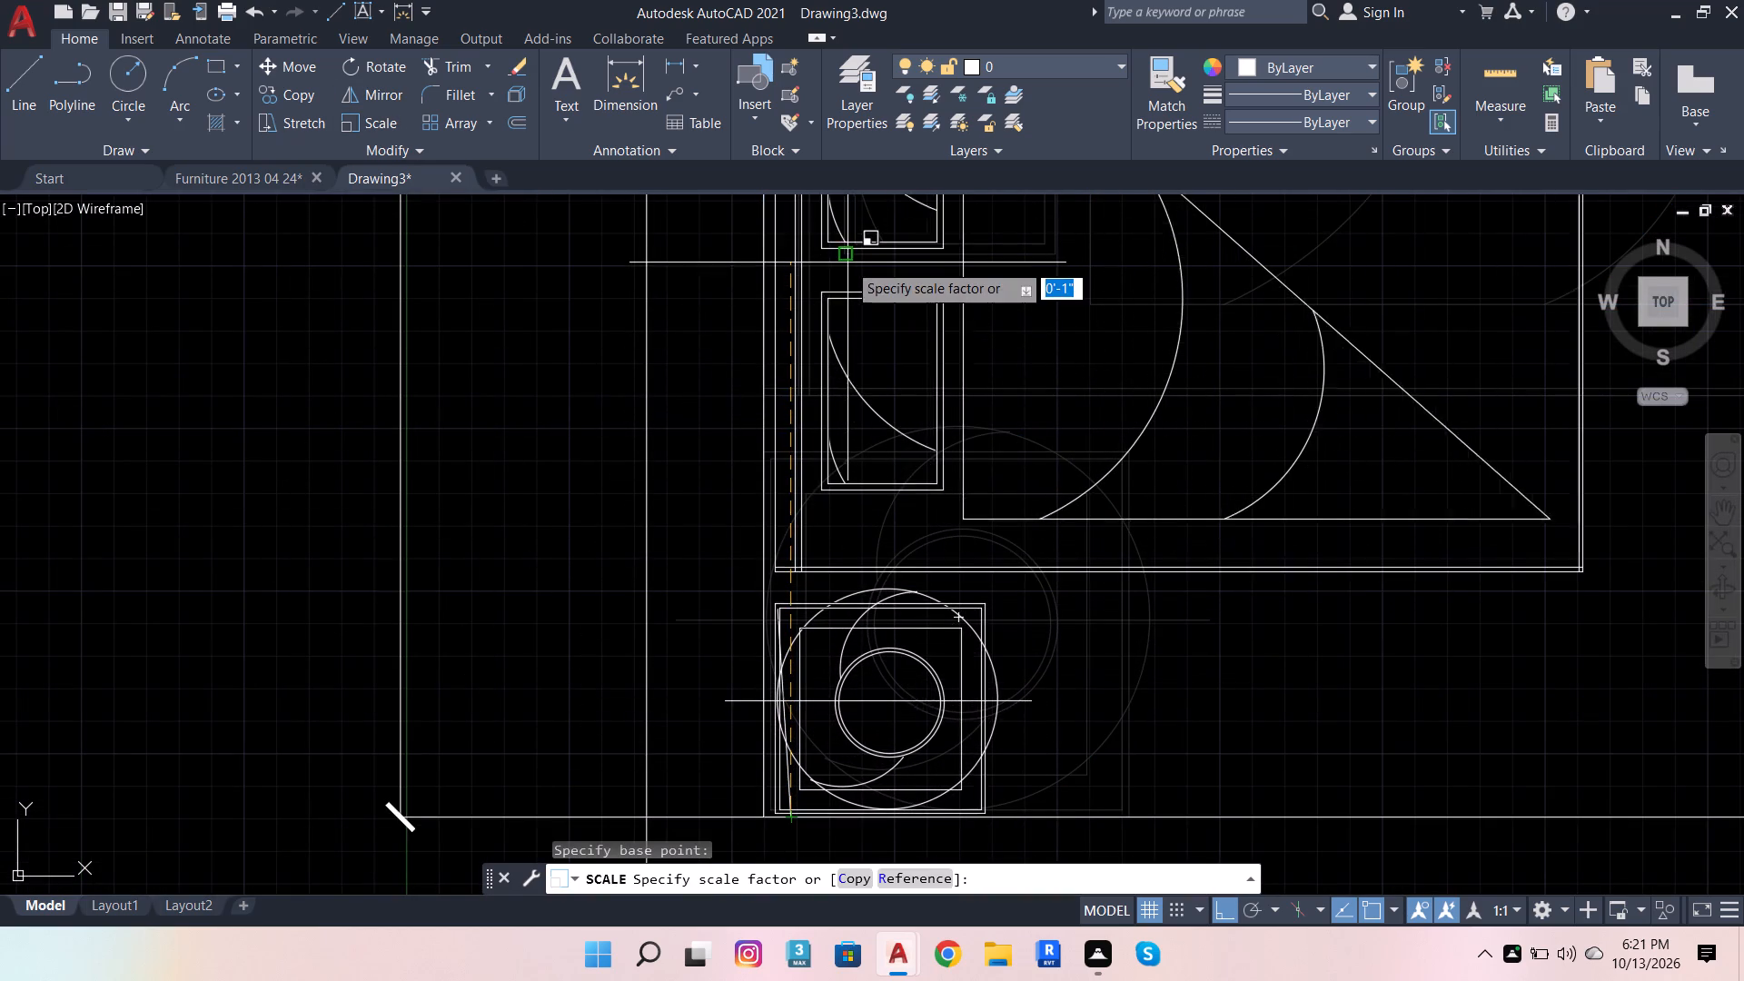
click(839, 254)
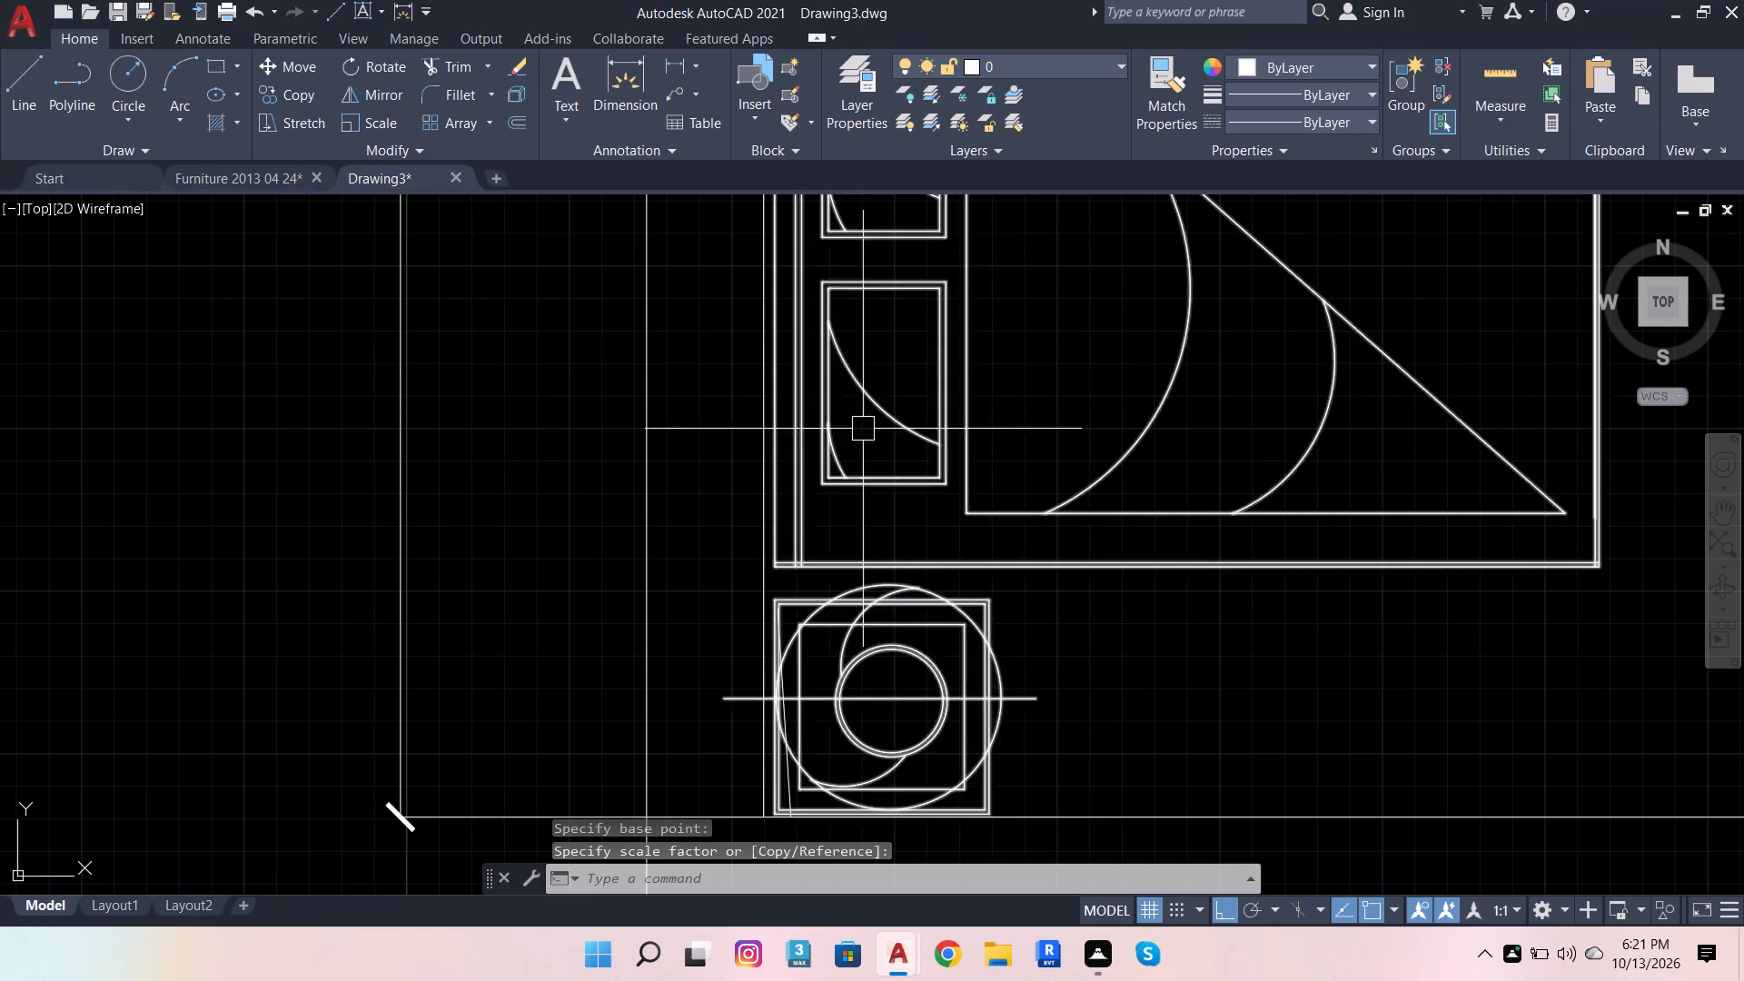
Erase the guide line over the lower bedroom's lower nightstand.
scroll(784, 659, up, 3)
scroll(853, 534, down, 2)
scroll(831, 758, up, 1)
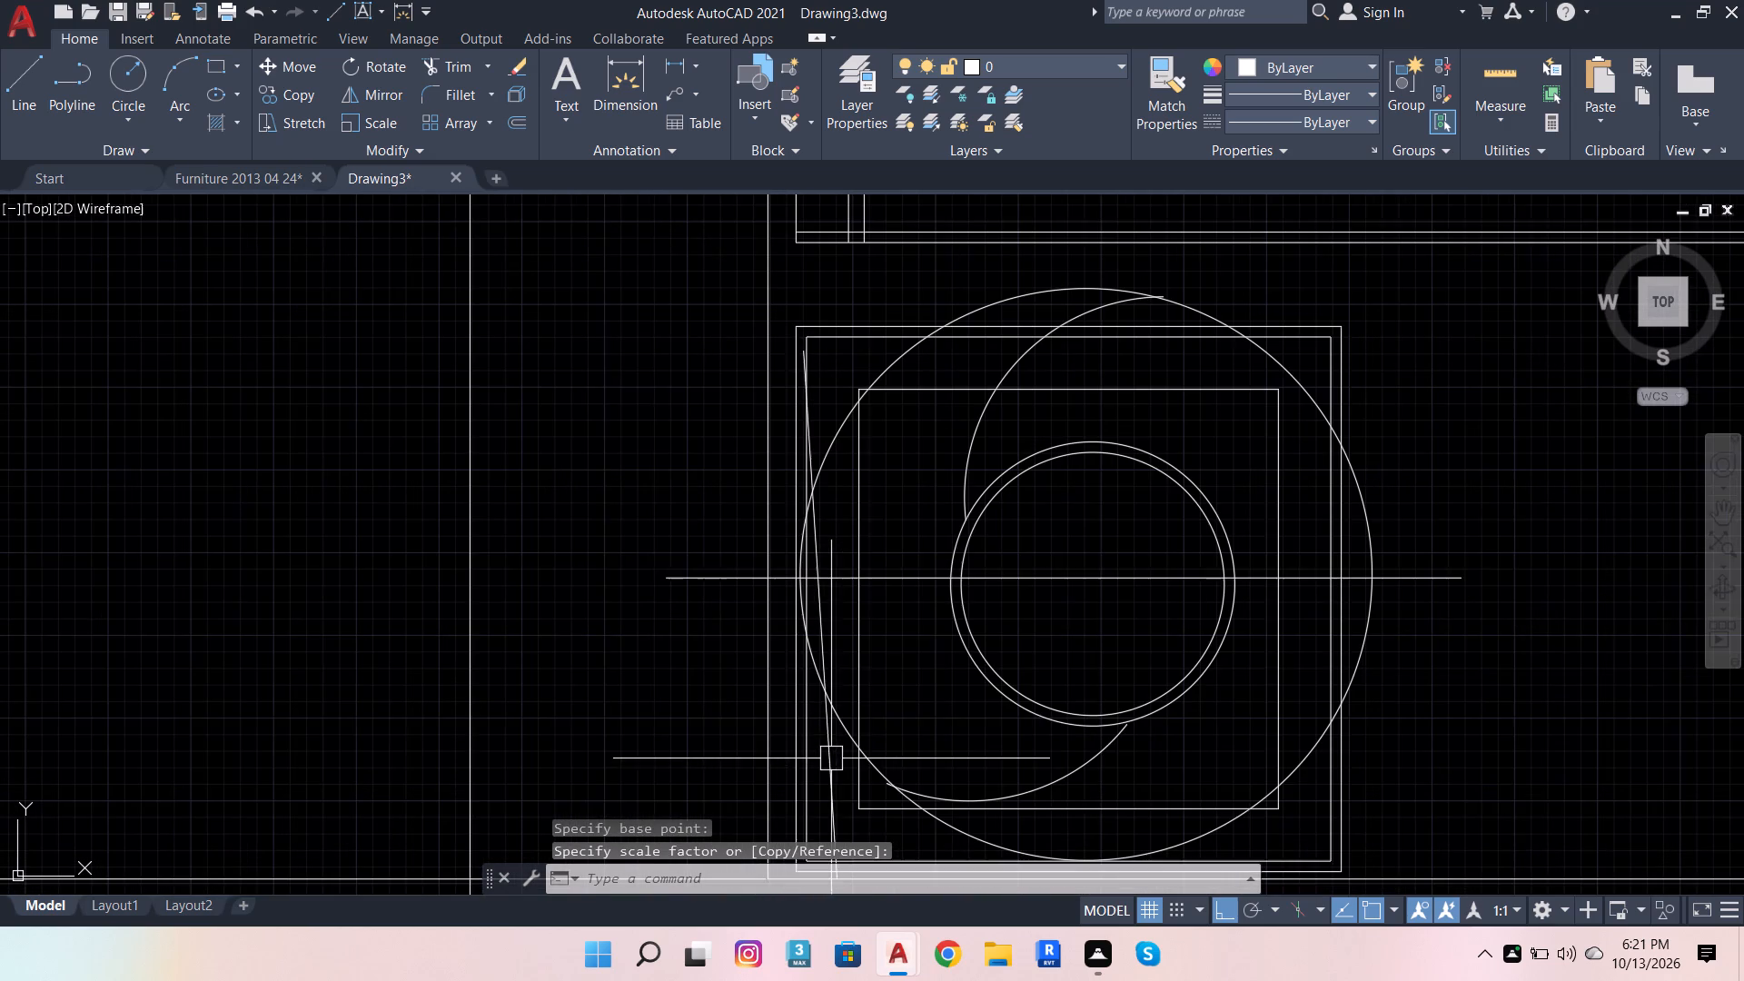
click(831, 758)
key(Delete)
scroll(897, 548, down, 5)
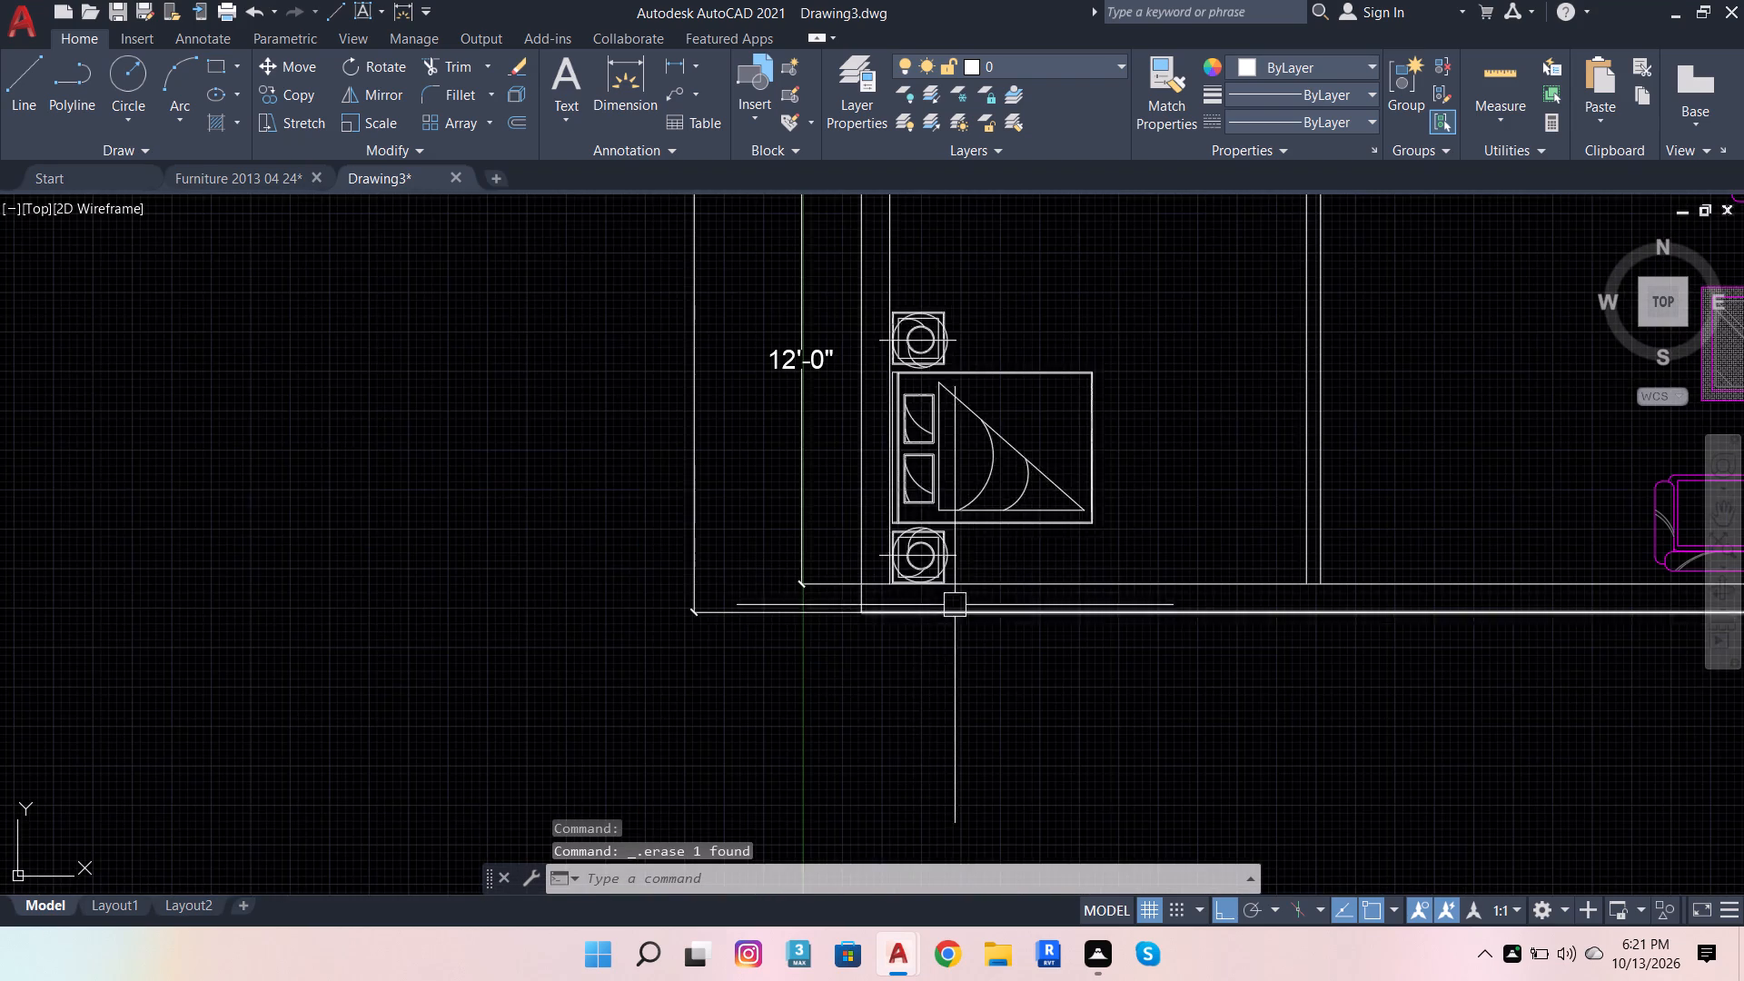
scroll(955, 607, down, 5)
scroll(962, 415, up, 3)
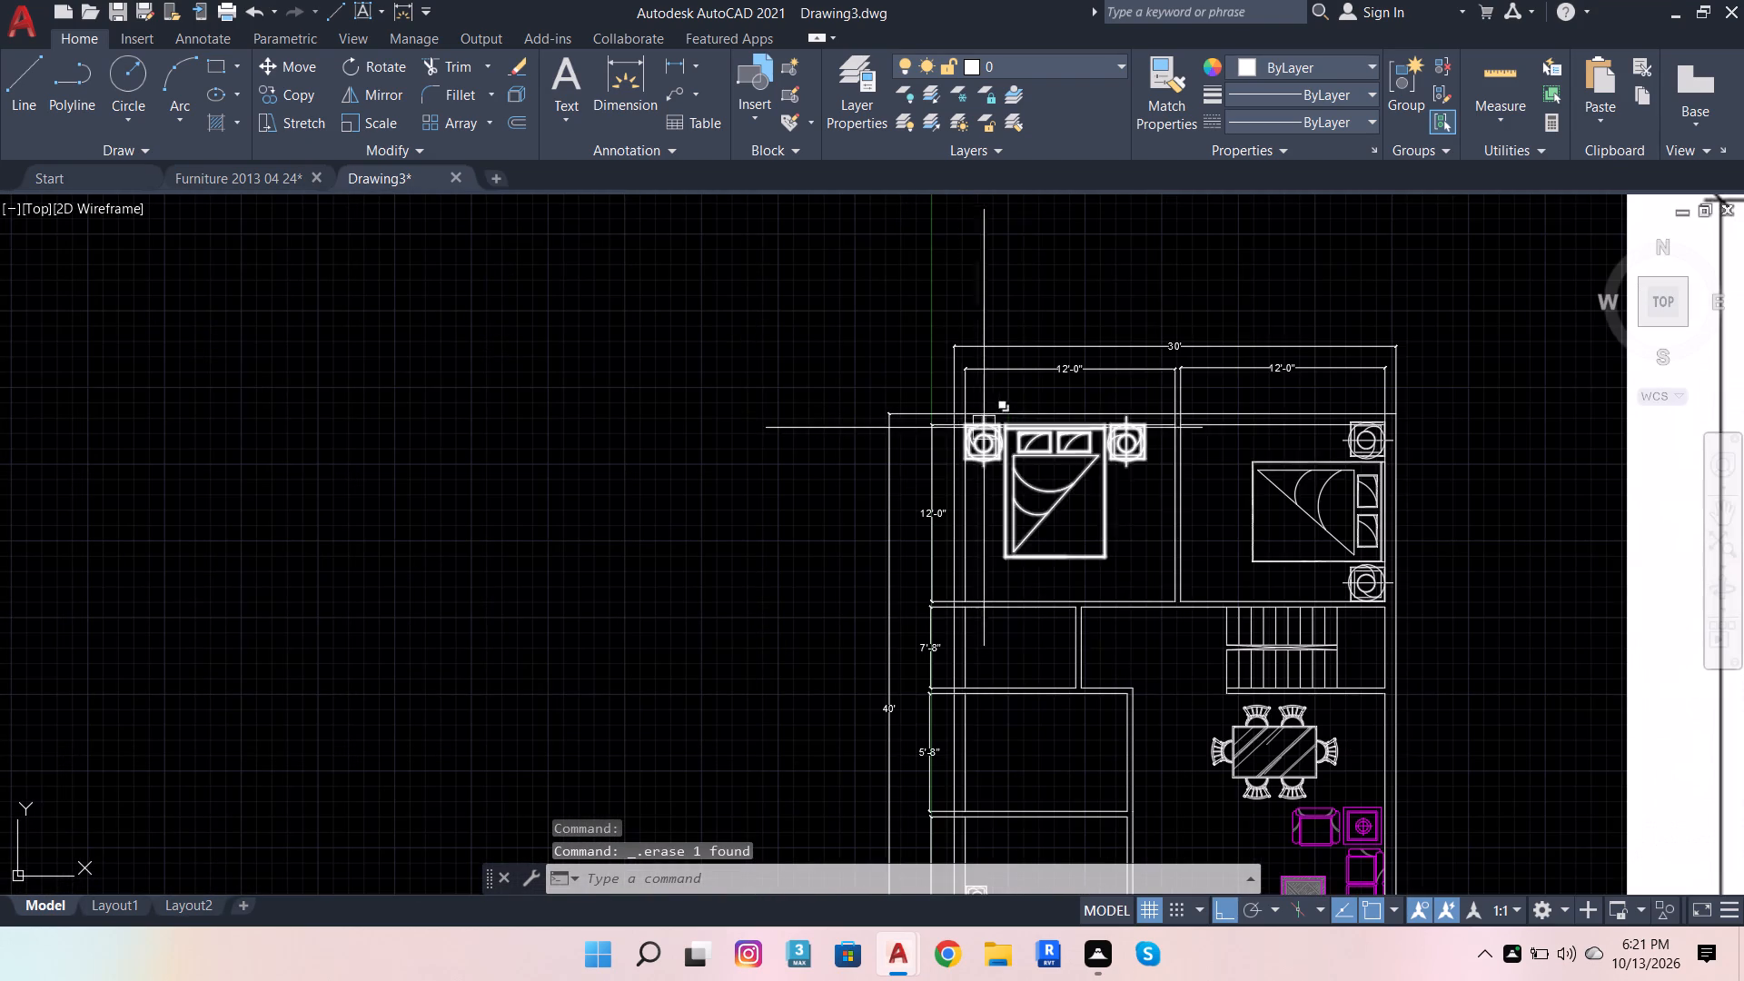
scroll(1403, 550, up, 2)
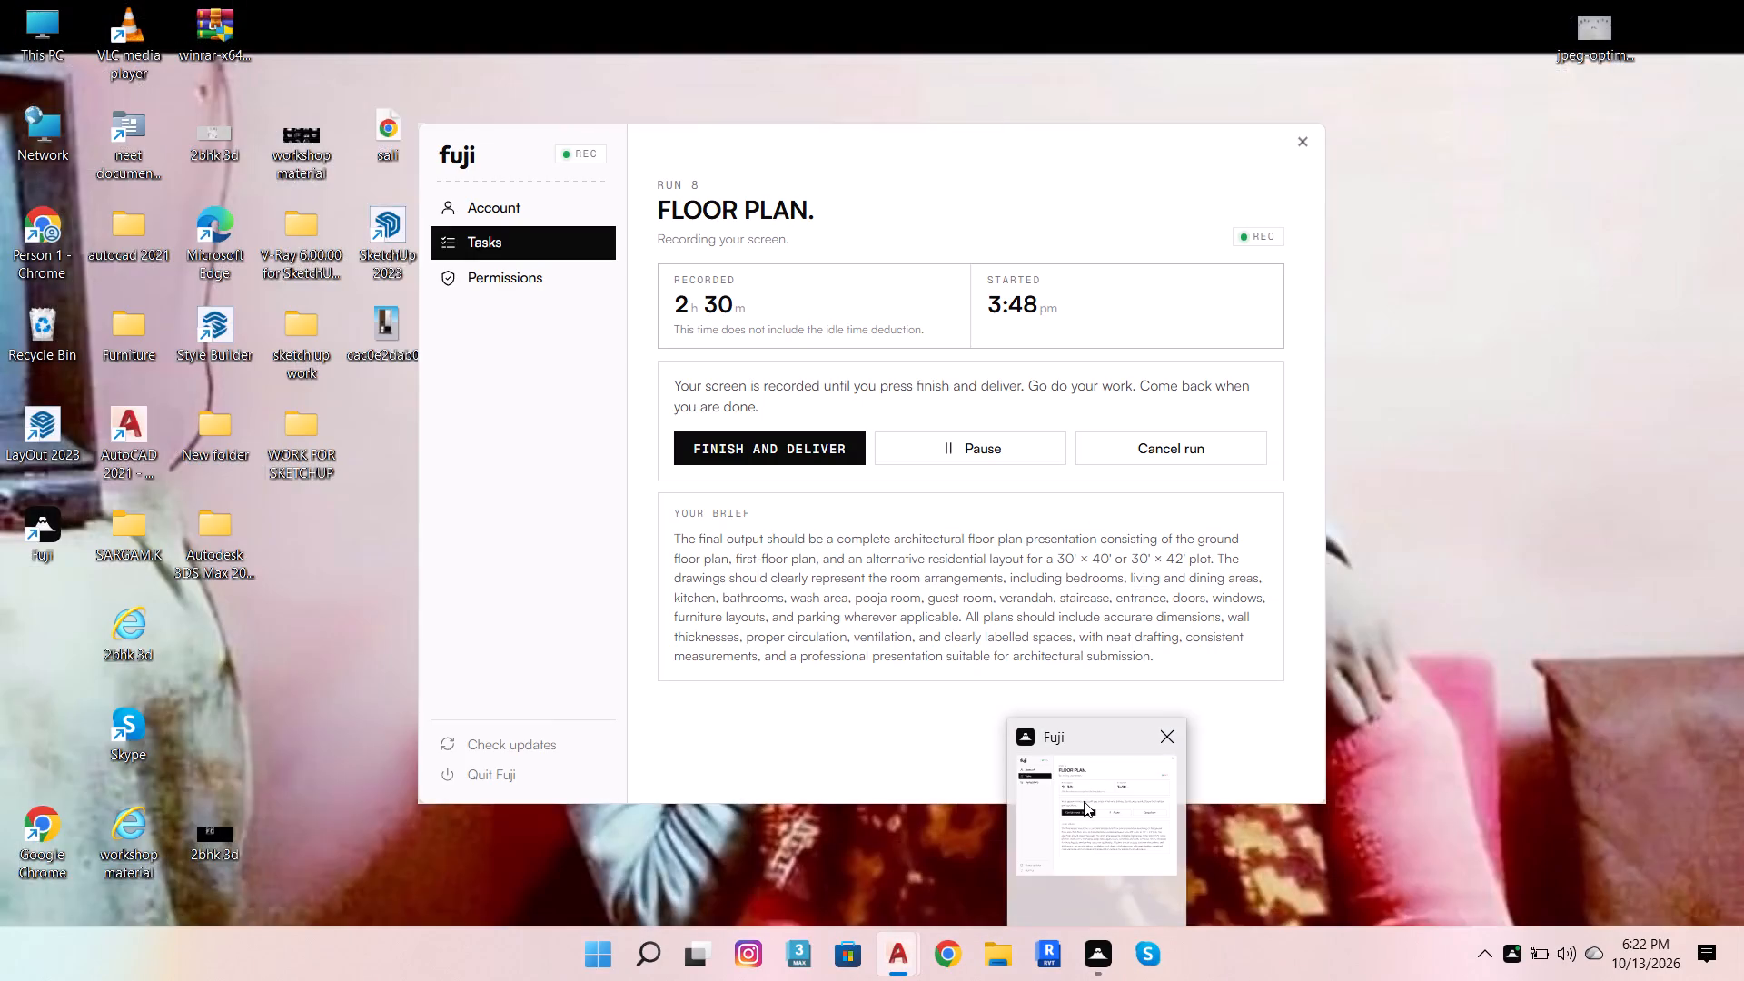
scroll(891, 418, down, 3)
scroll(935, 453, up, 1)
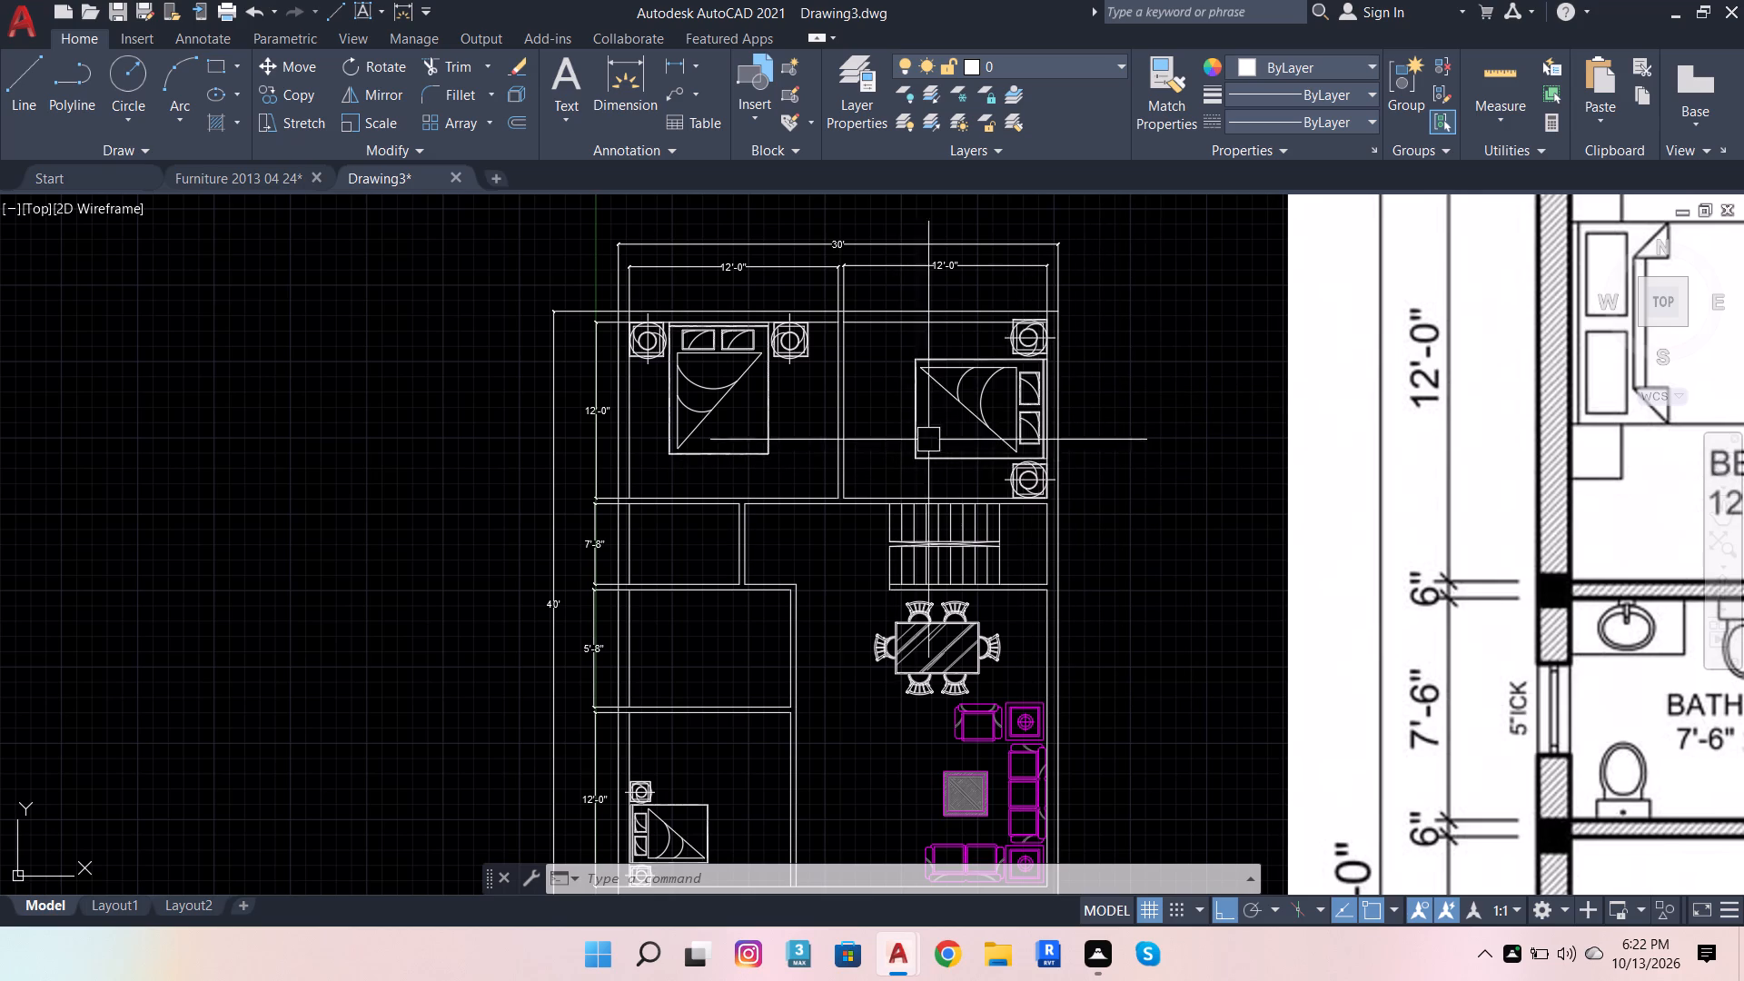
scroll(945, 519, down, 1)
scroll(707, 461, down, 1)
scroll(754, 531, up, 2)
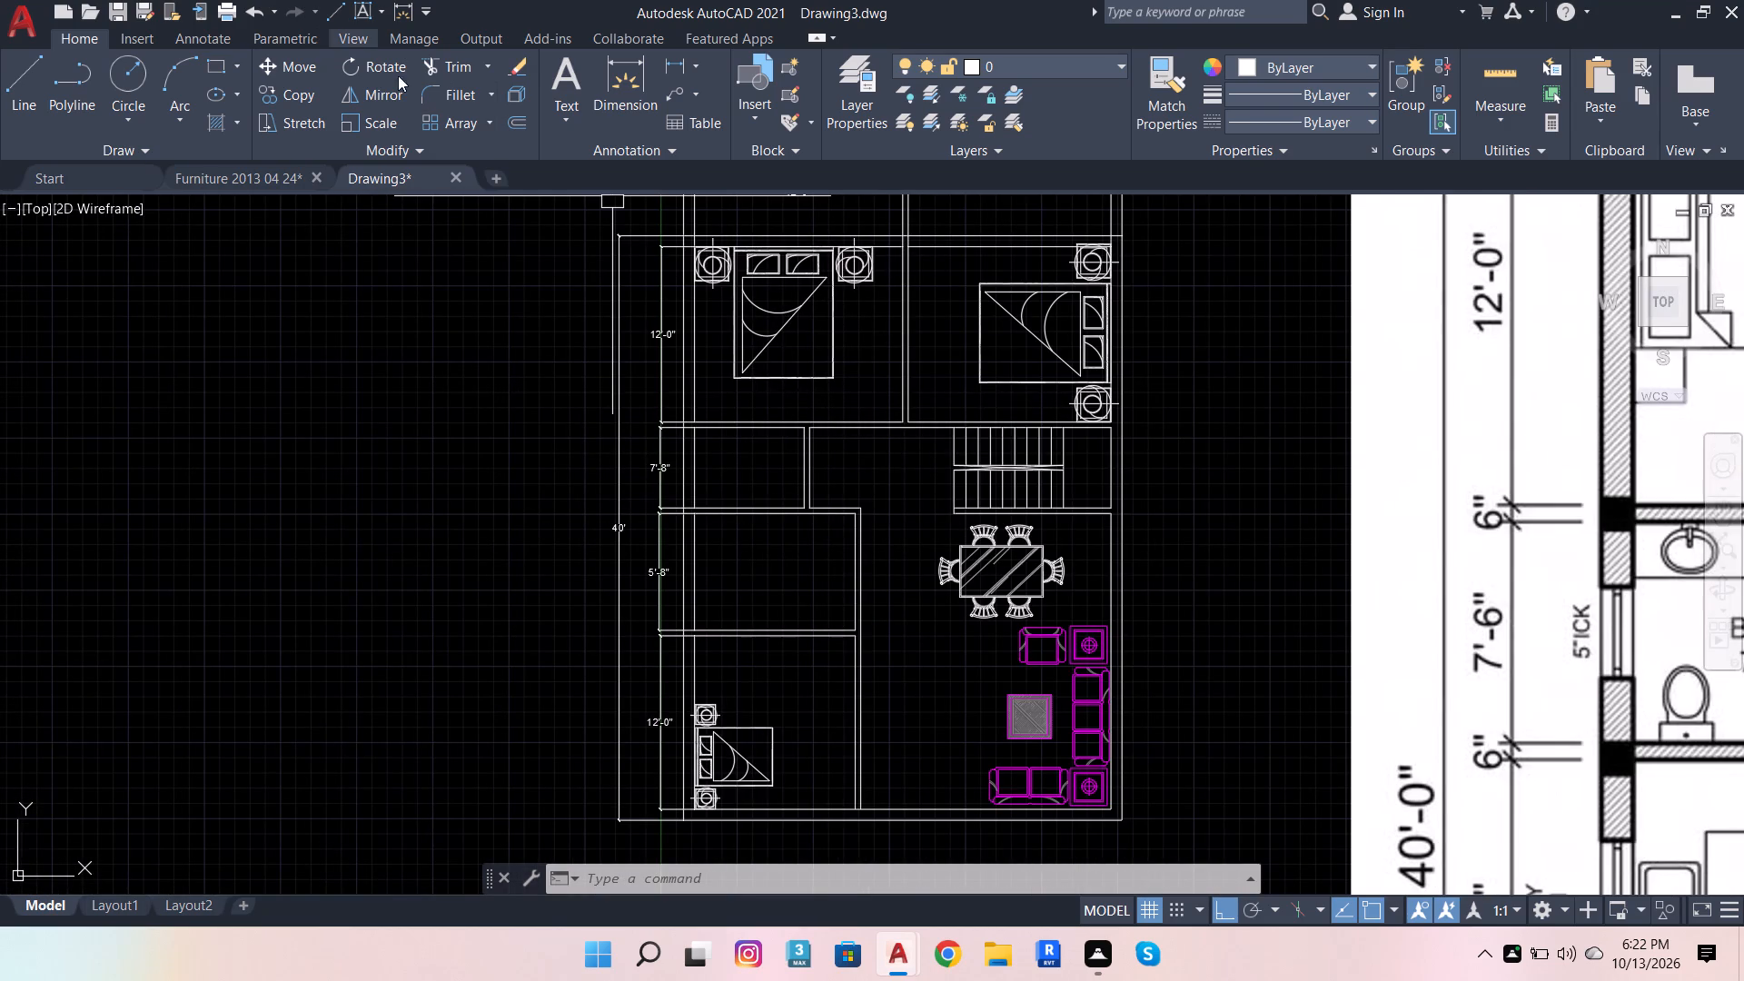
Offset the two lines of the partition wall between the upper bedrooms 3" outward, one into each bedroom.
click(529, 128)
scroll(912, 406, up, 3)
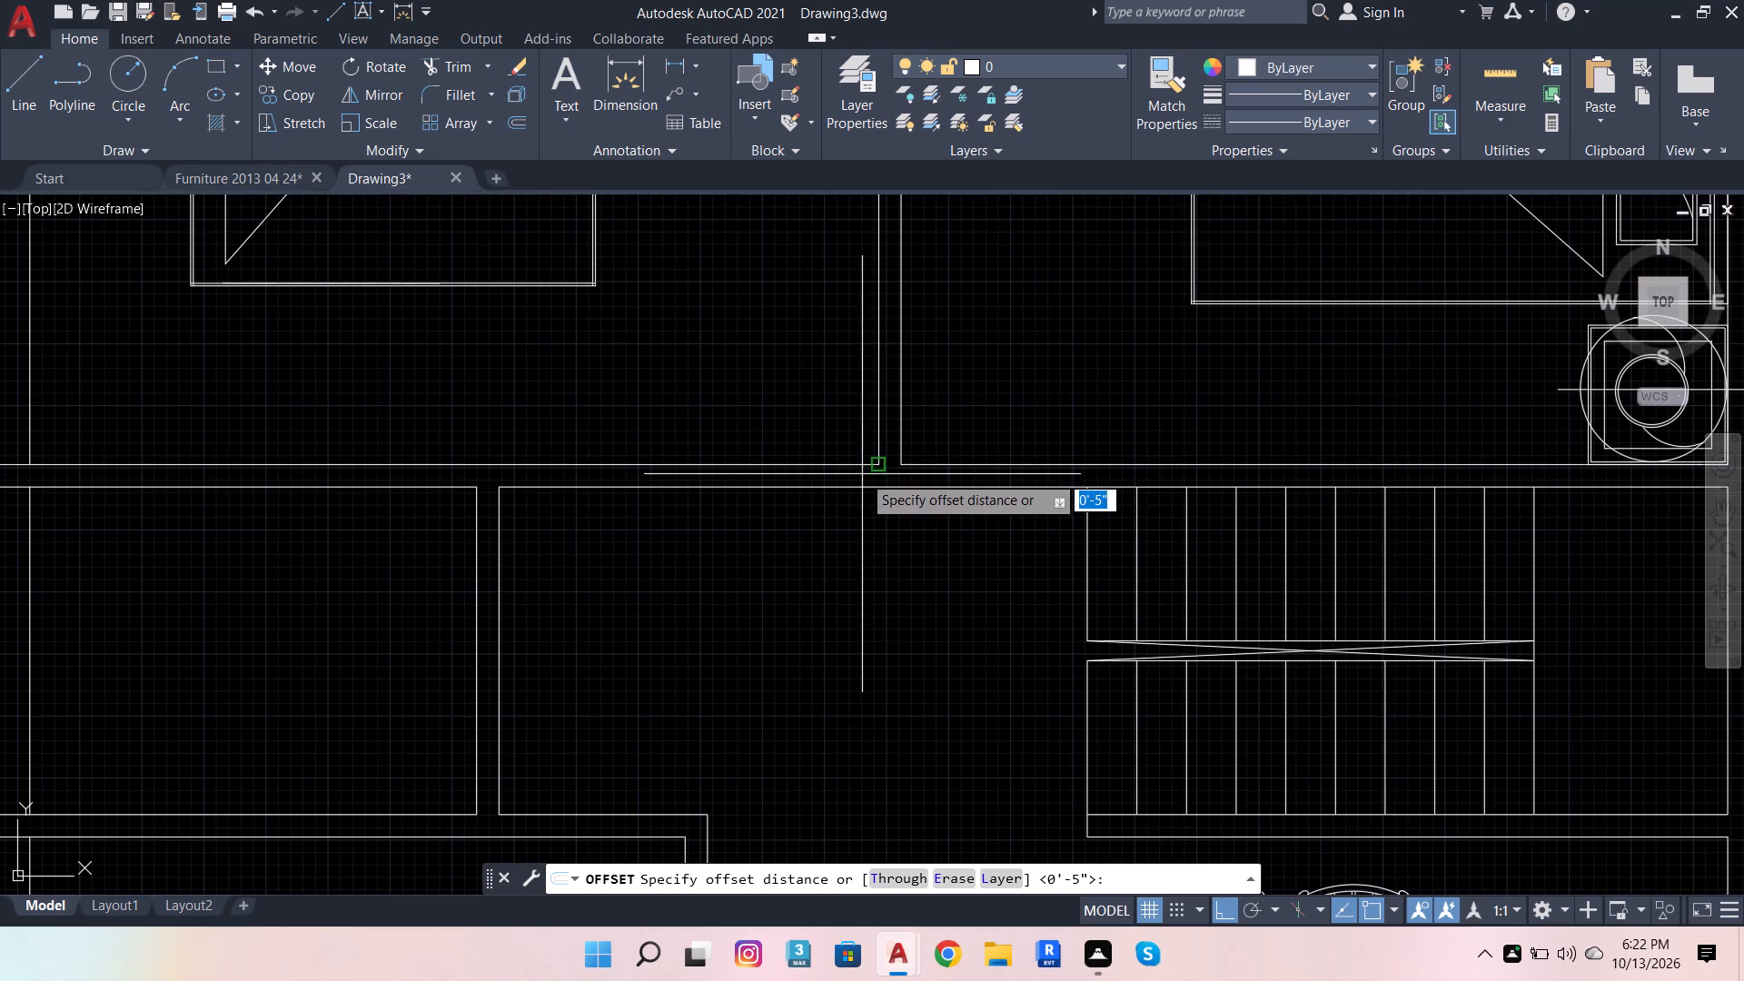
drag(887, 466, 878, 463)
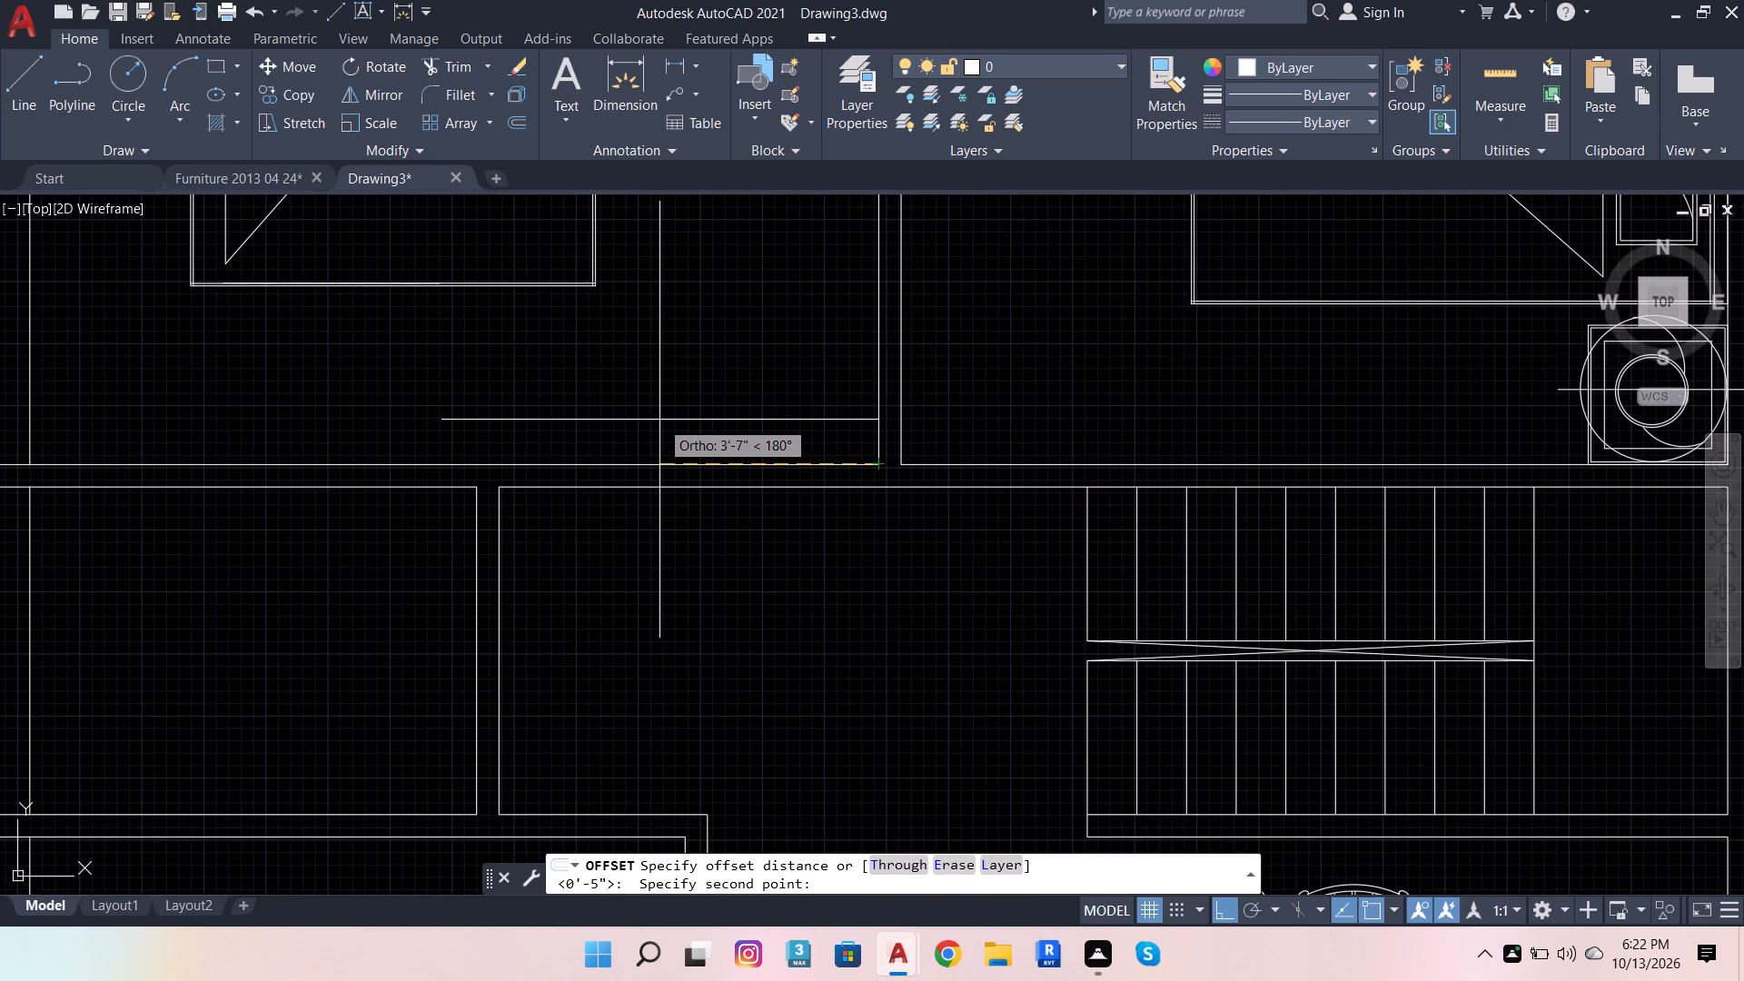
key(3)
key(Return)
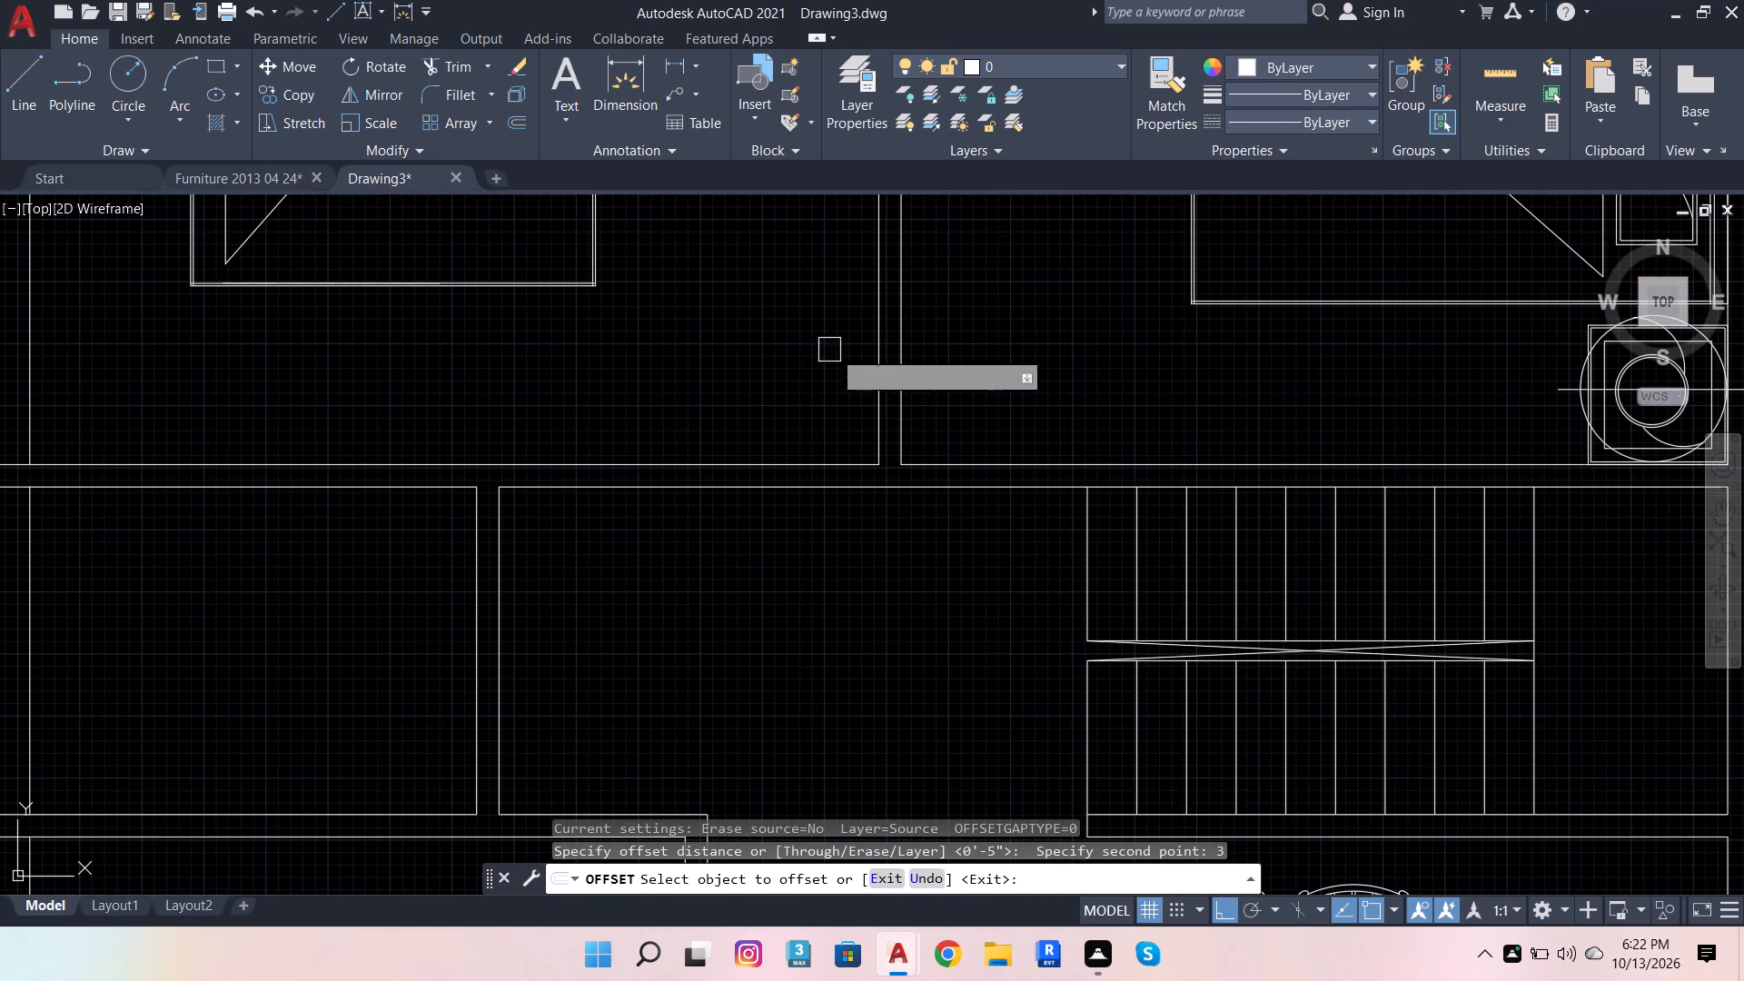
click(866, 391)
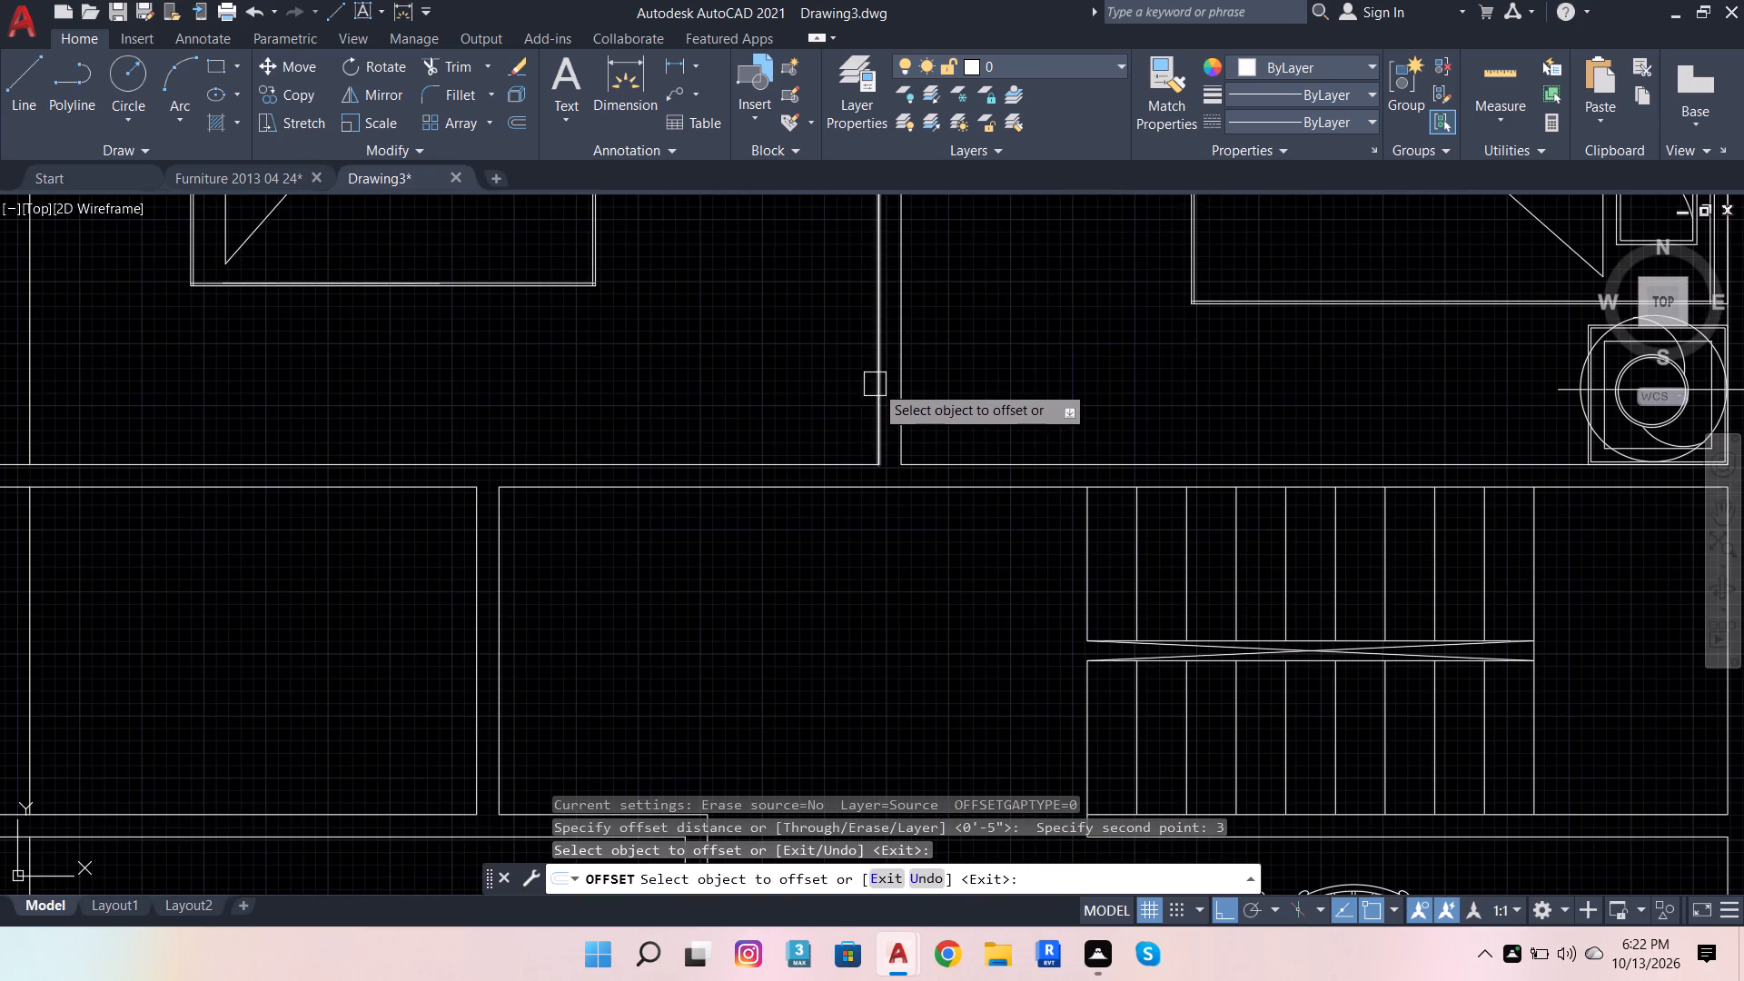
click(875, 384)
click(824, 401)
click(904, 437)
click(994, 410)
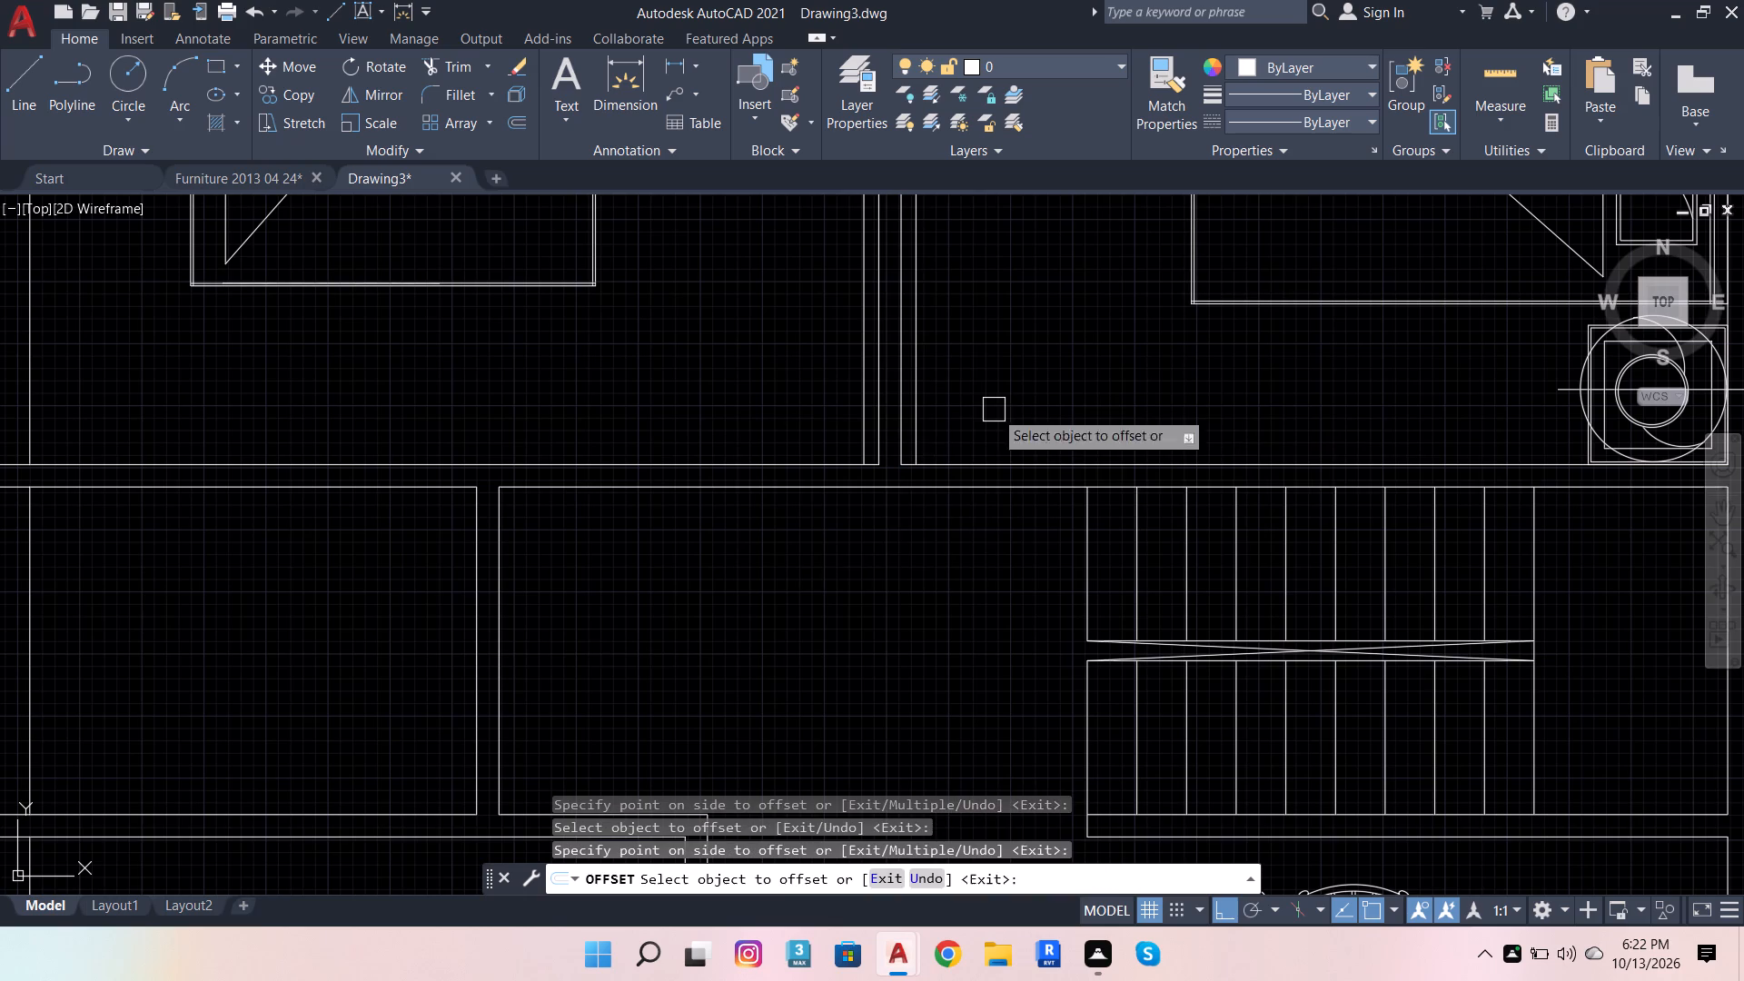
Offset the bathroom's and the kitchen's lower wall lines 3" upward into each room.
scroll(450, 515, down, 3)
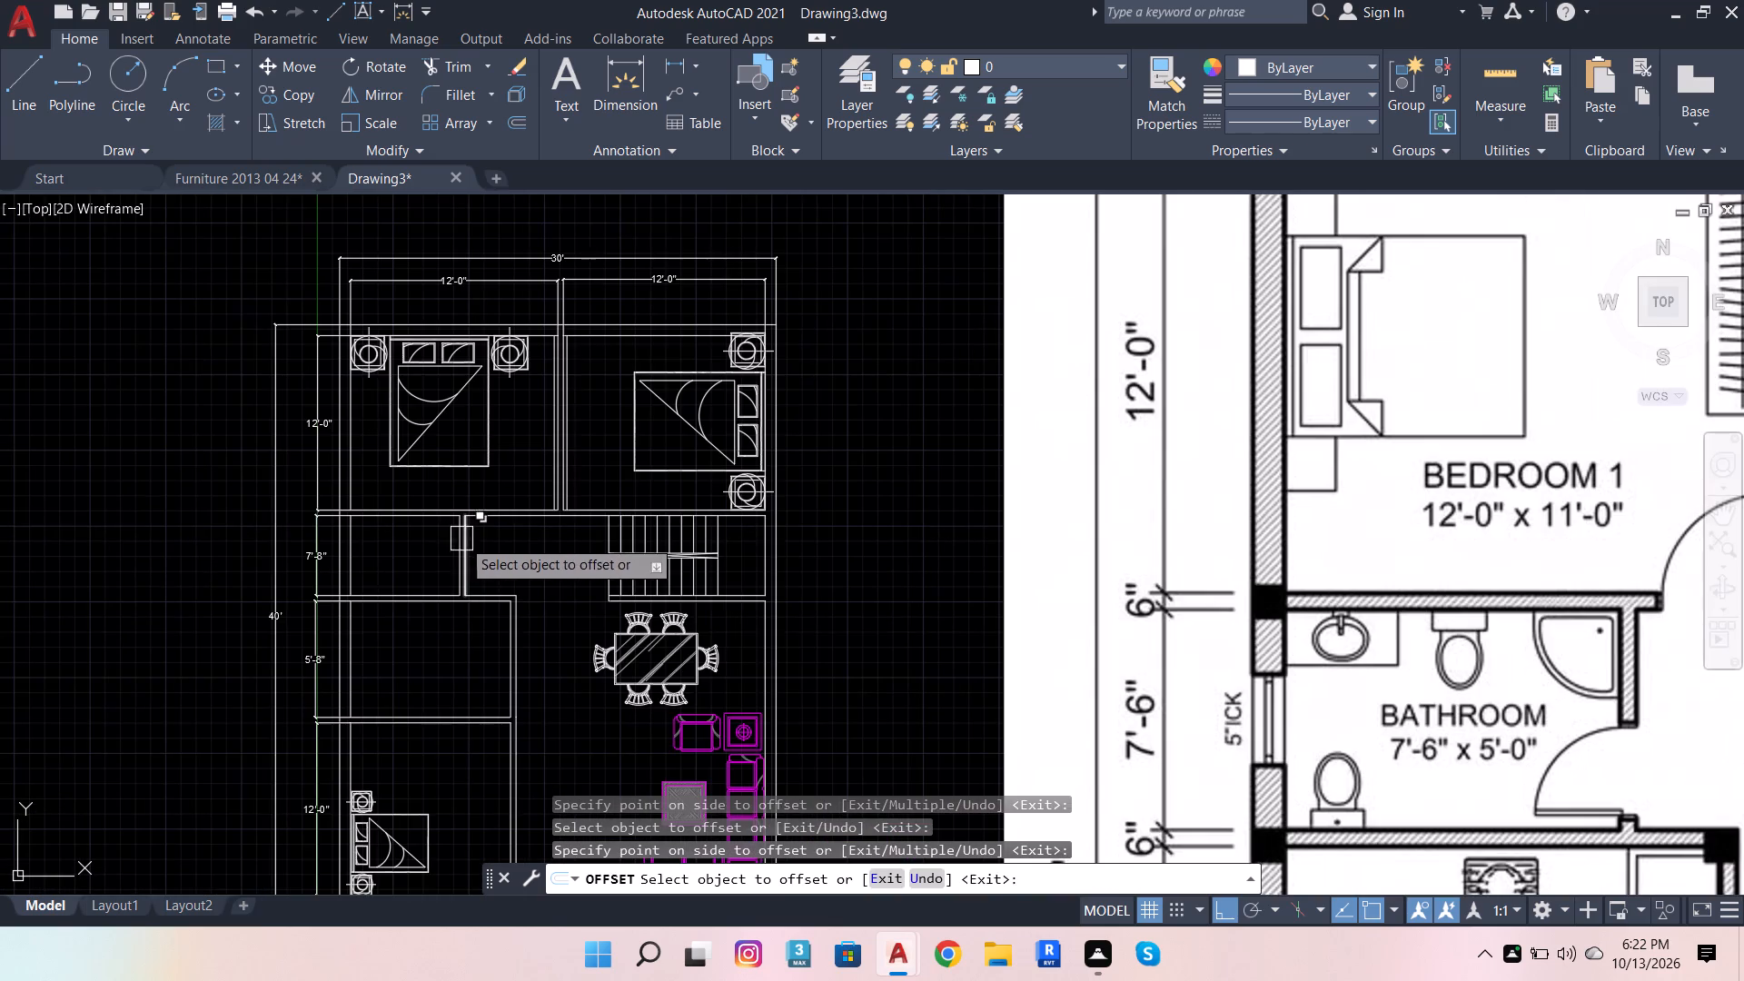
scroll(400, 643, up, 1)
scroll(411, 561, up, 2)
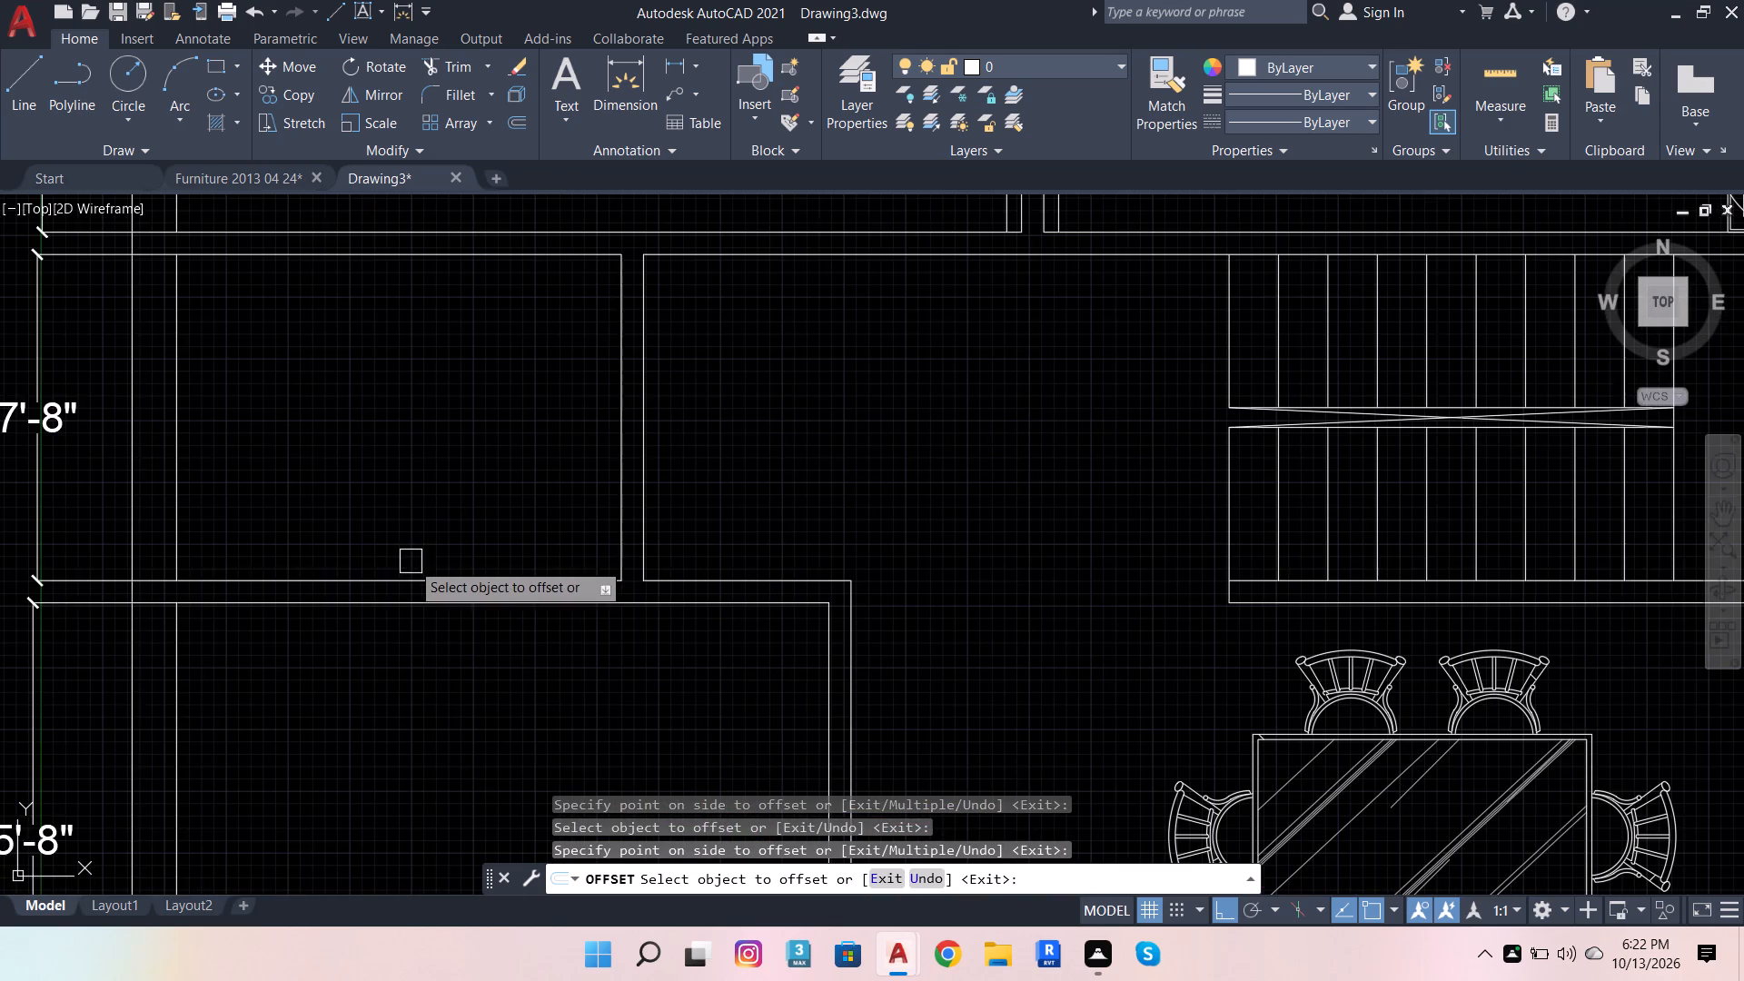
click(431, 576)
click(470, 485)
scroll(685, 530, down, 3)
scroll(652, 610, down, 2)
scroll(671, 716, up, 1)
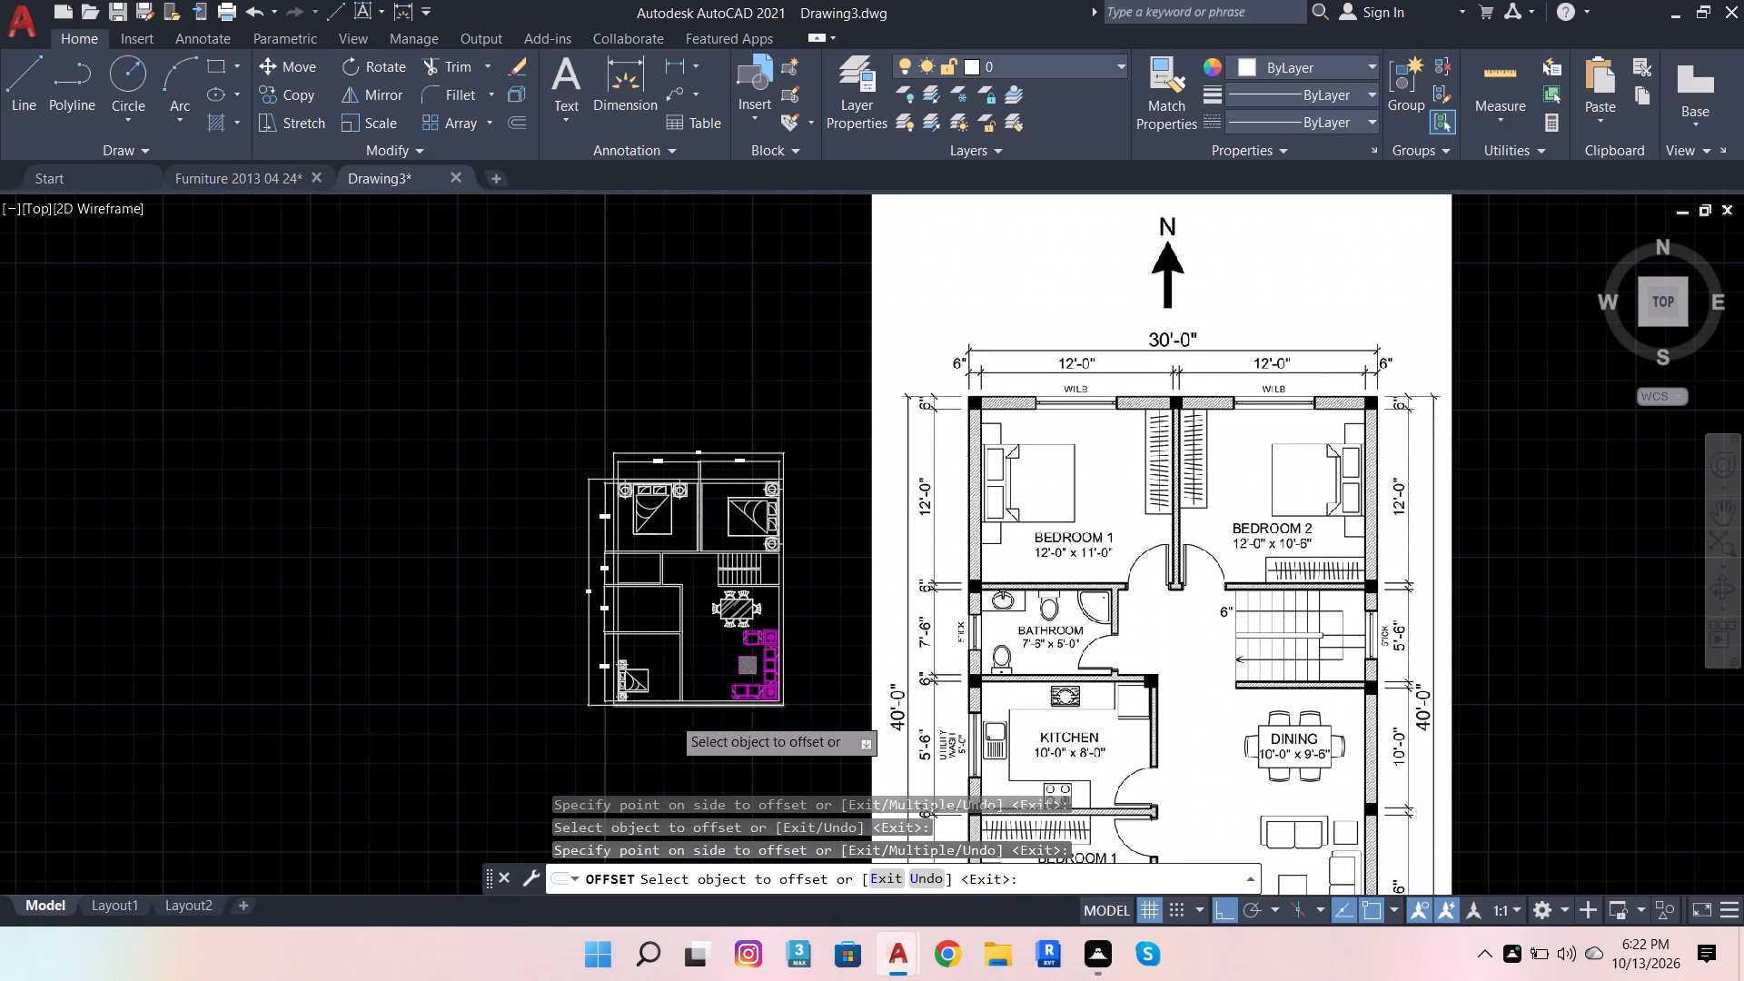
scroll(671, 716, up, 1)
scroll(634, 460, up, 2)
click(692, 548)
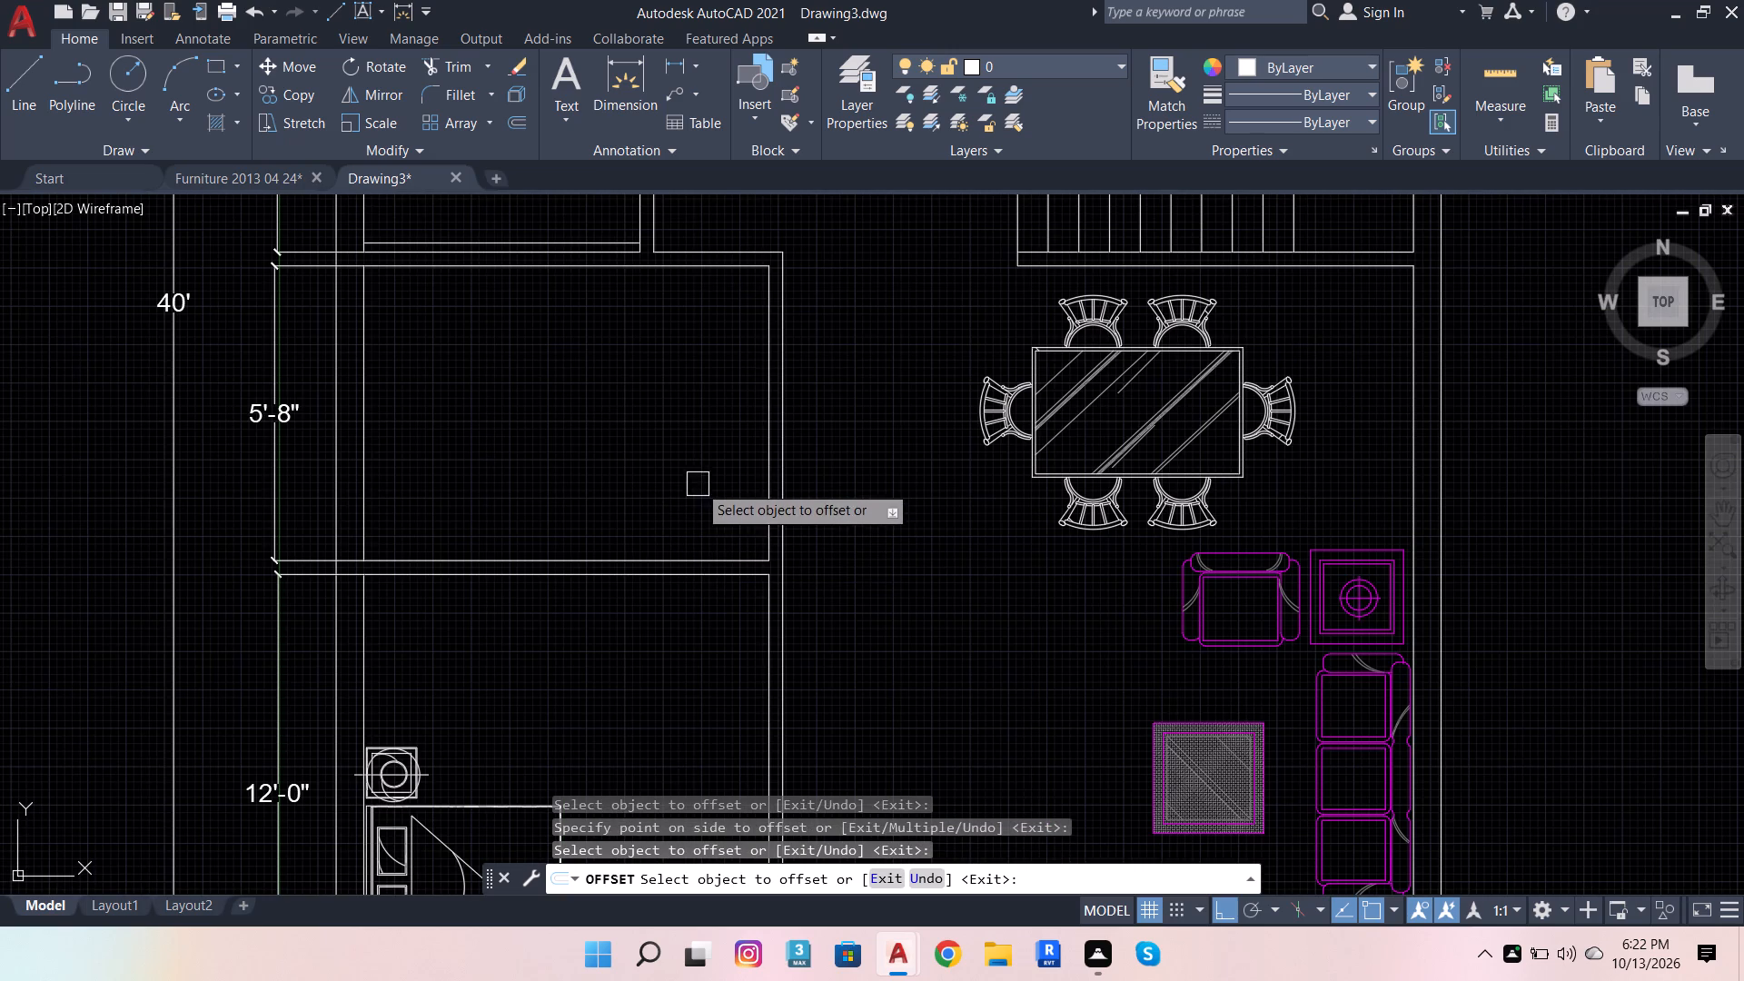
click(697, 450)
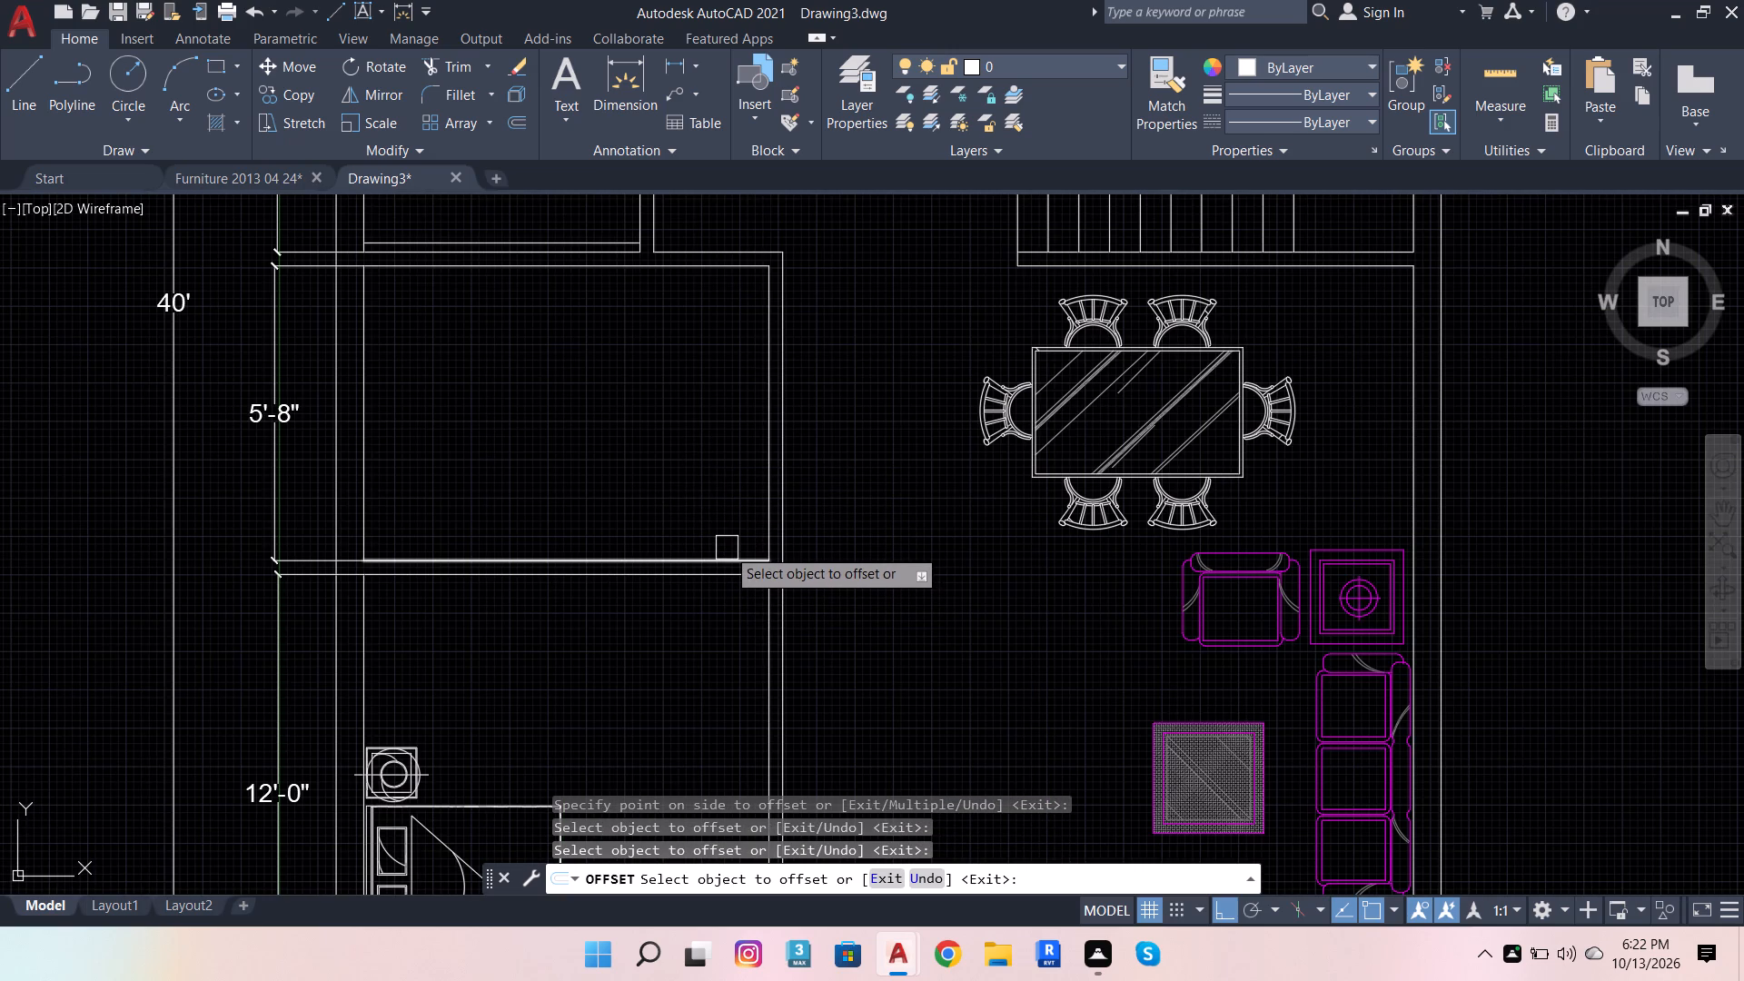
click(727, 548)
click(730, 556)
click(697, 470)
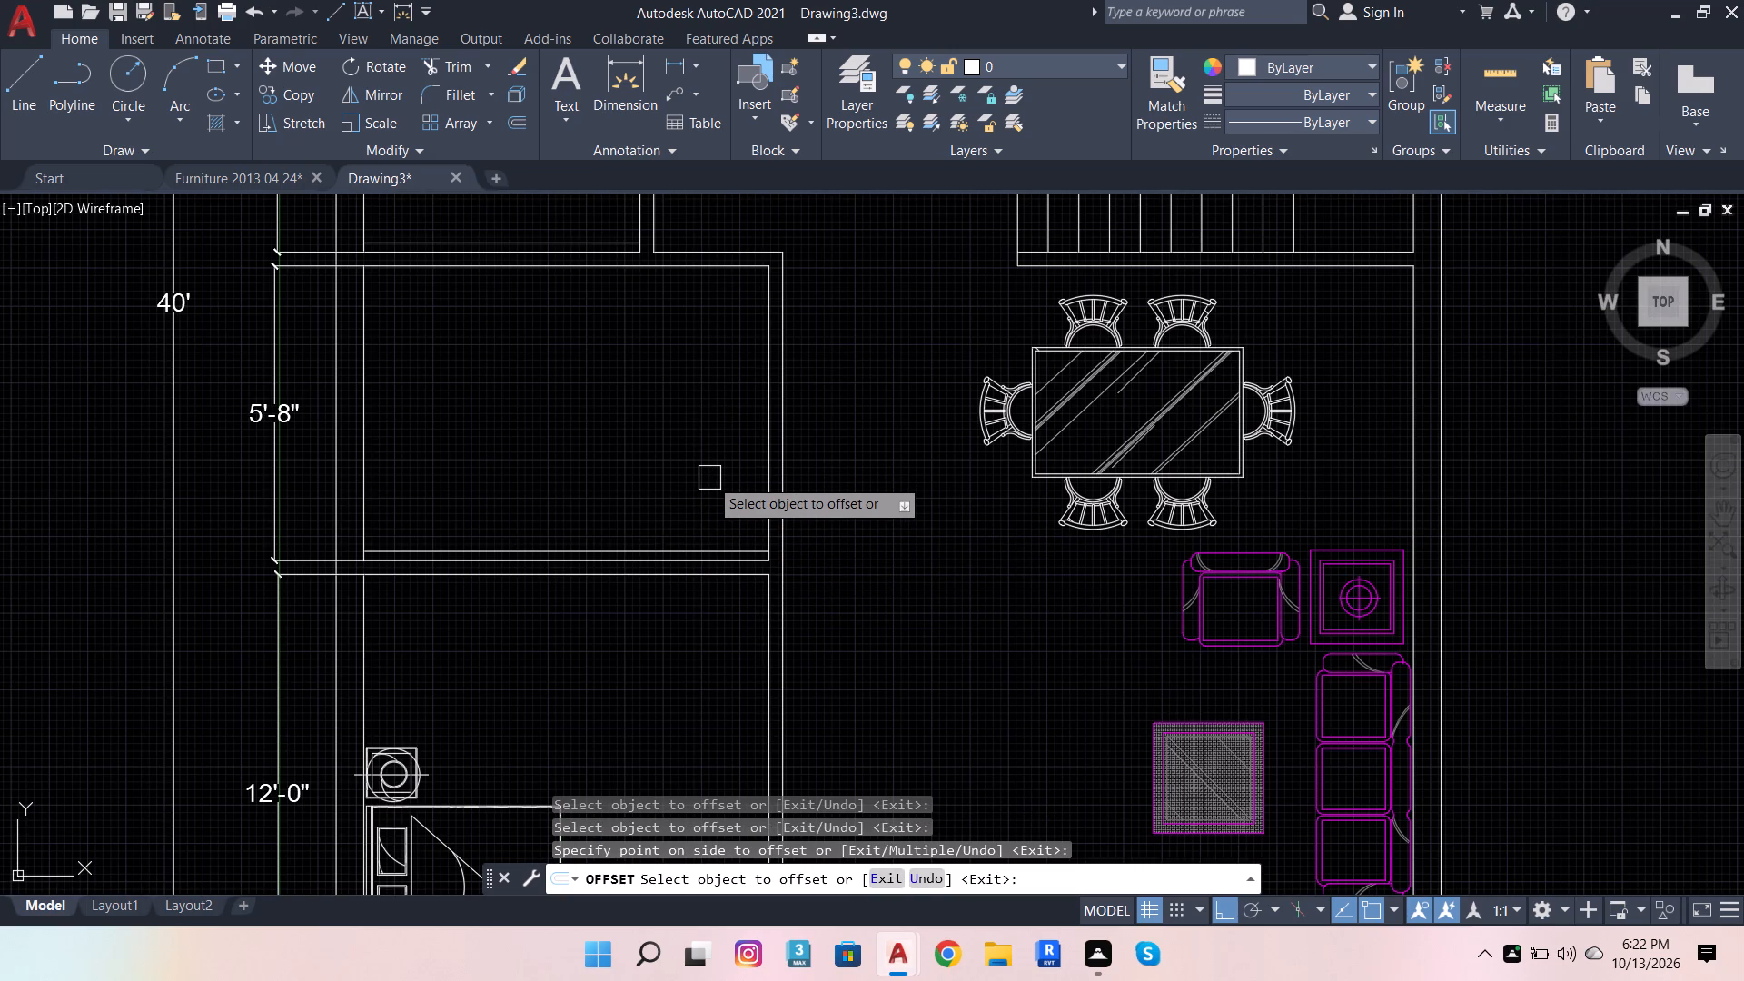
Offset the lower bedroom's upper wall line 3" downward and its living-side outer wall line 3" into the living room.
scroll(630, 544, down, 3)
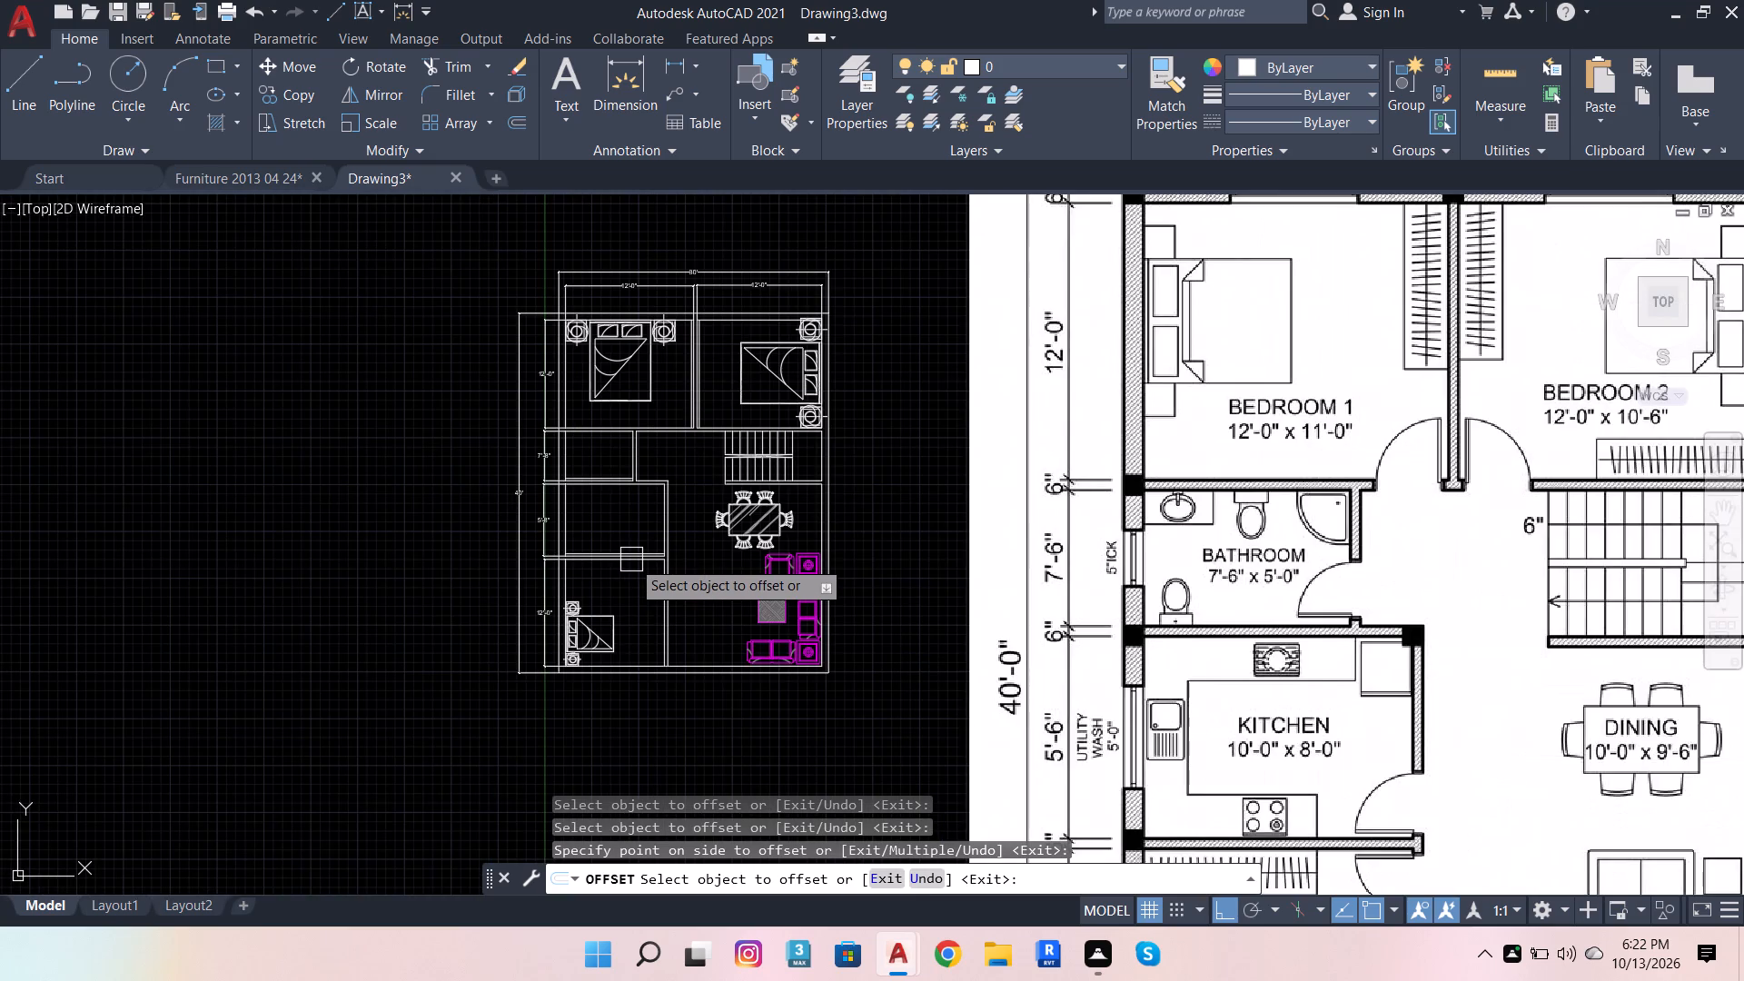
scroll(631, 560, down, 1)
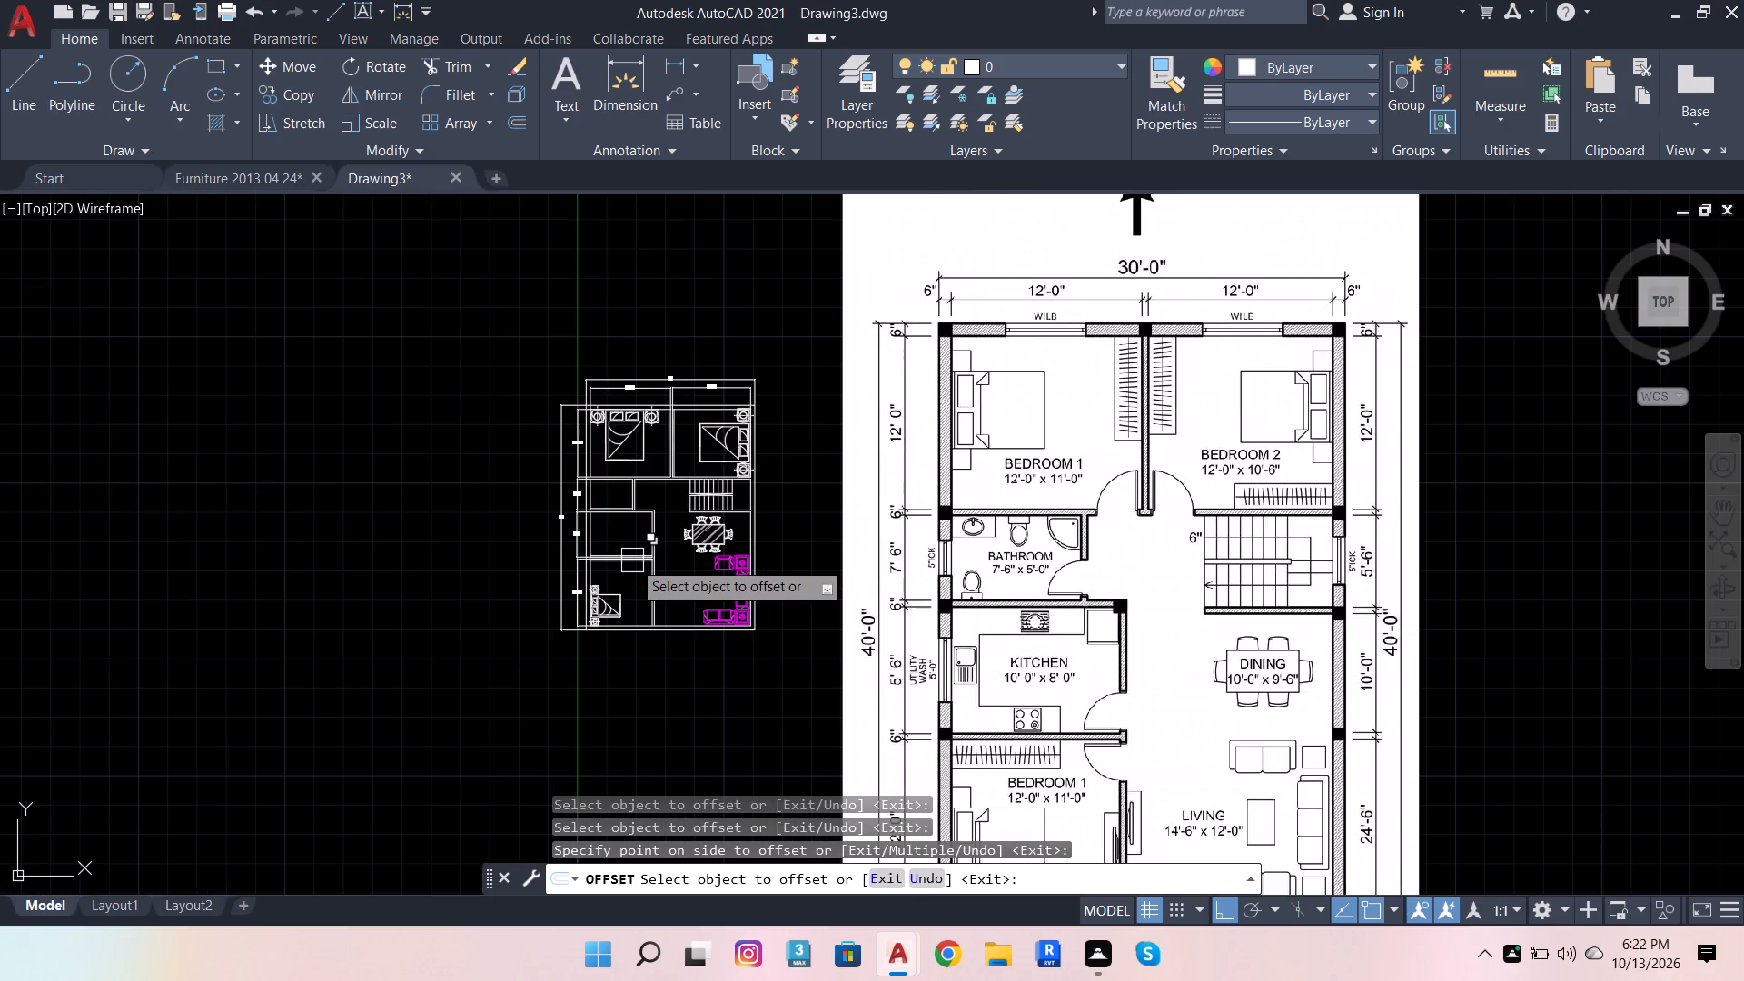
scroll(841, 496, down, 1)
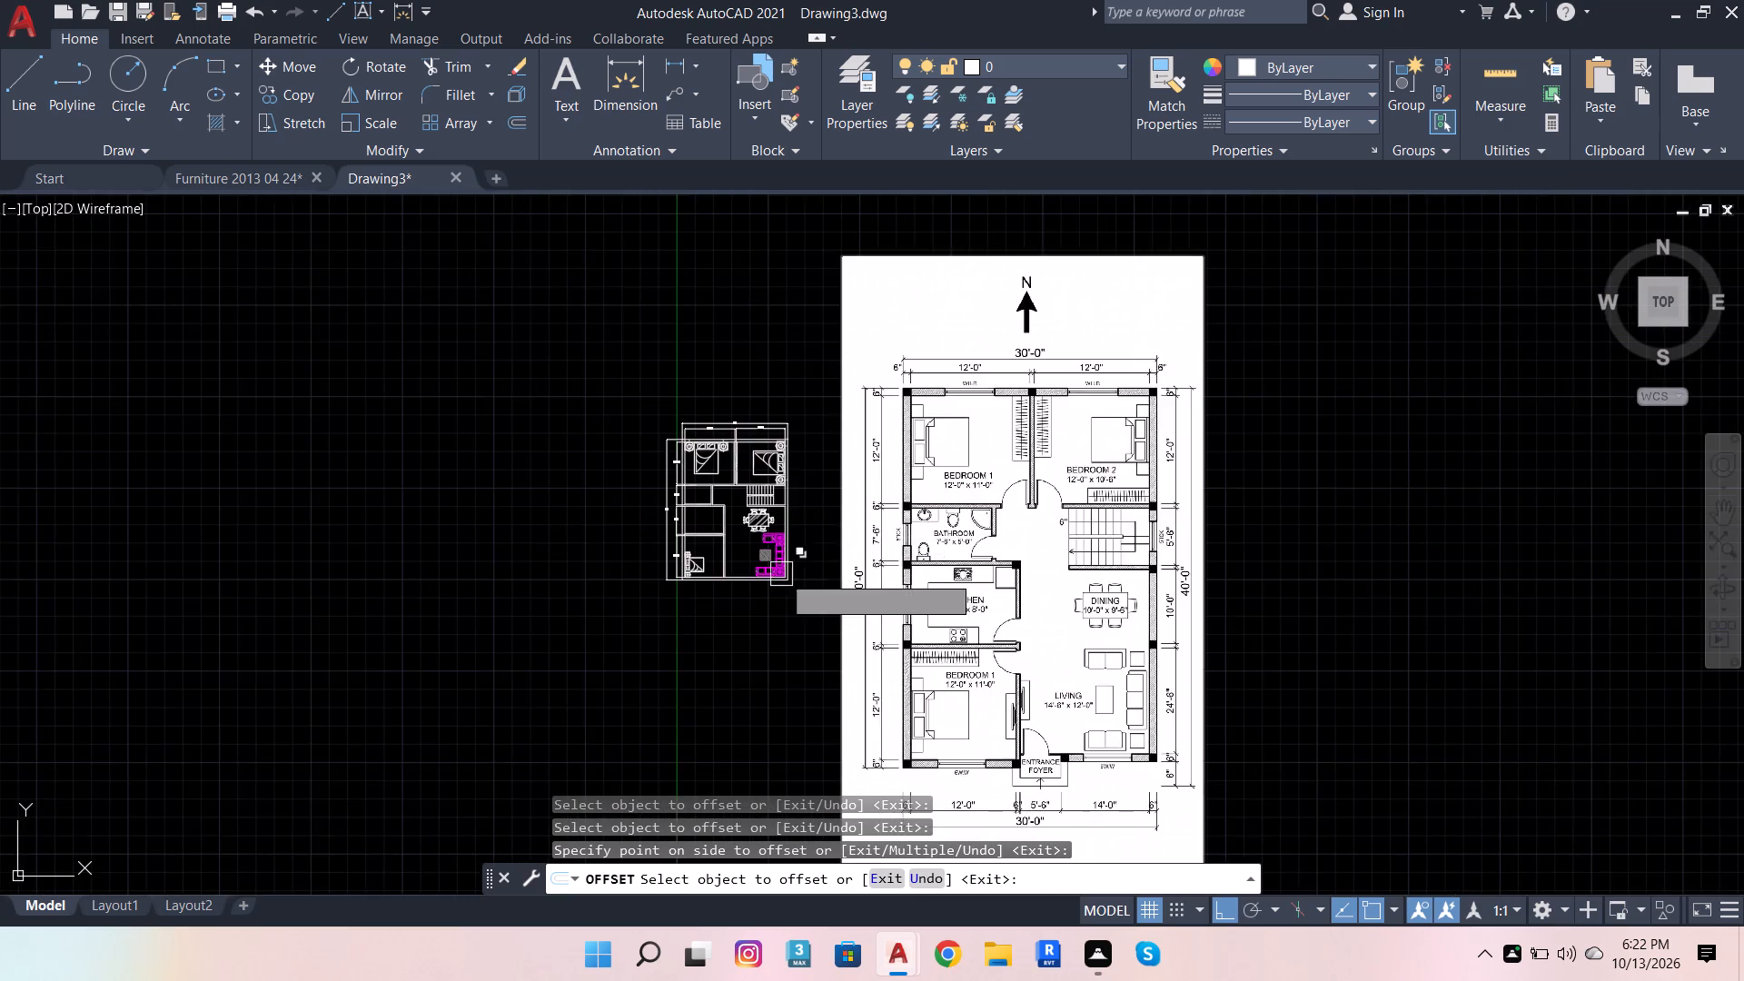
scroll(777, 575, up, 3)
scroll(592, 478, up, 2)
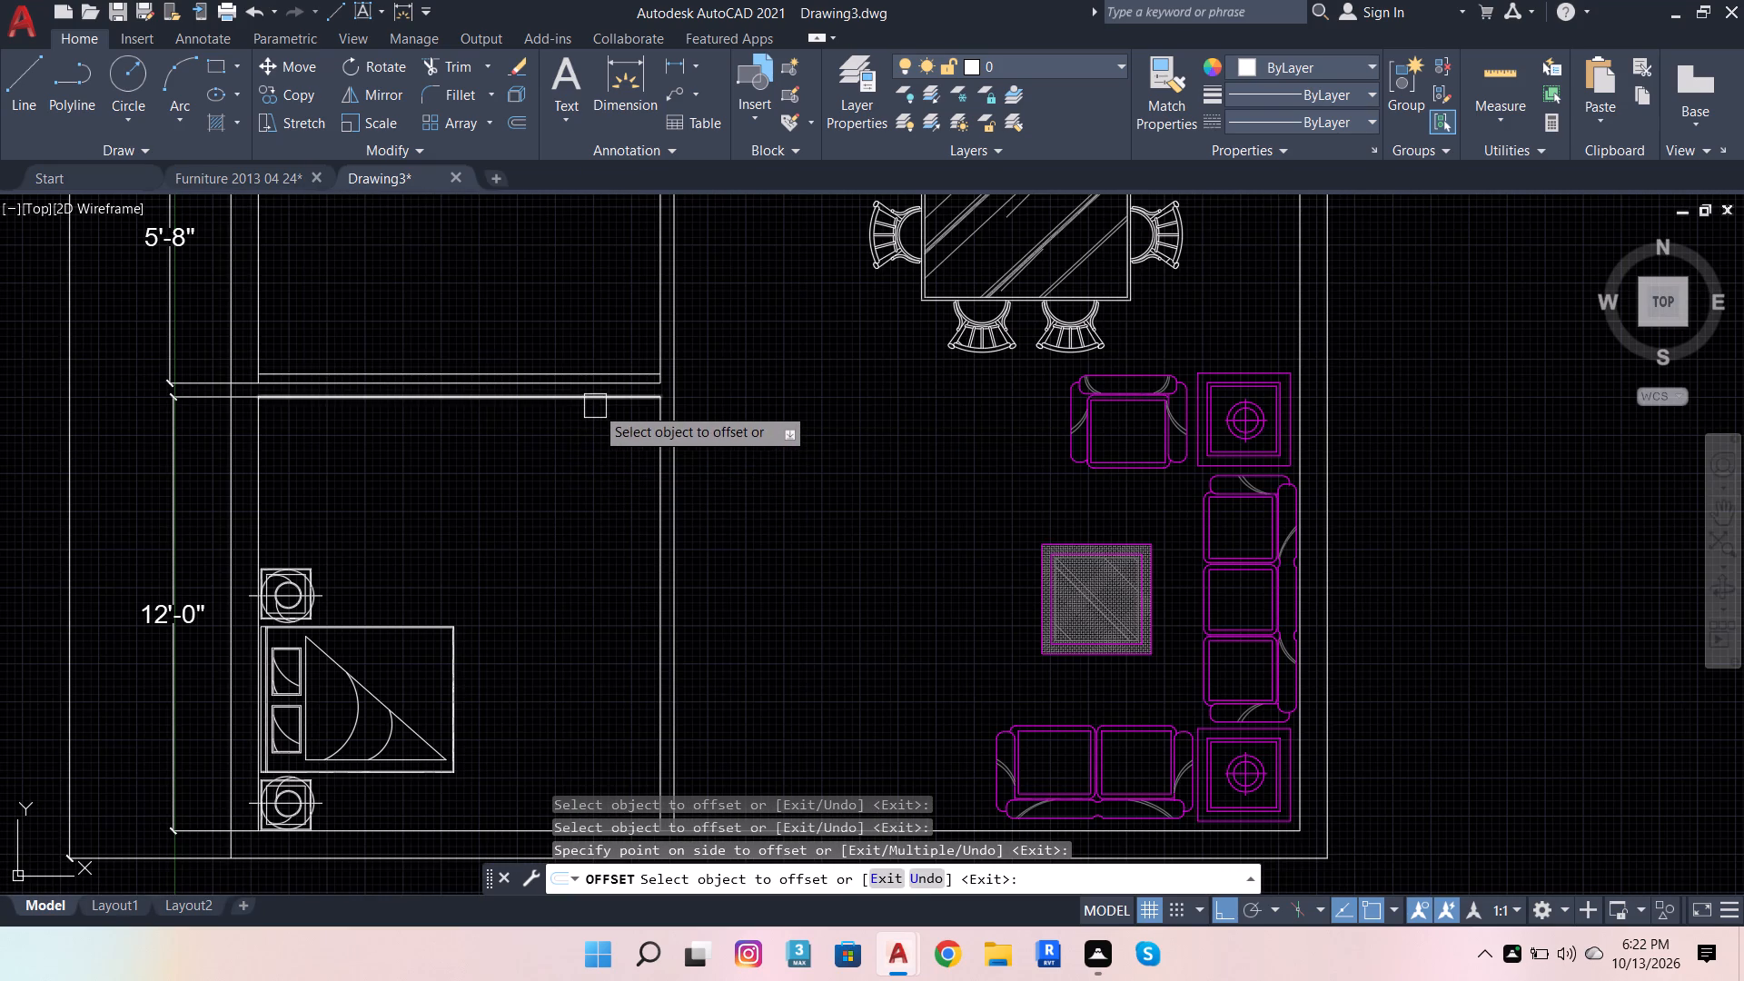
drag(595, 406, 568, 450)
drag(568, 450, 548, 481)
scroll(561, 453, down, 2)
scroll(689, 488, down, 2)
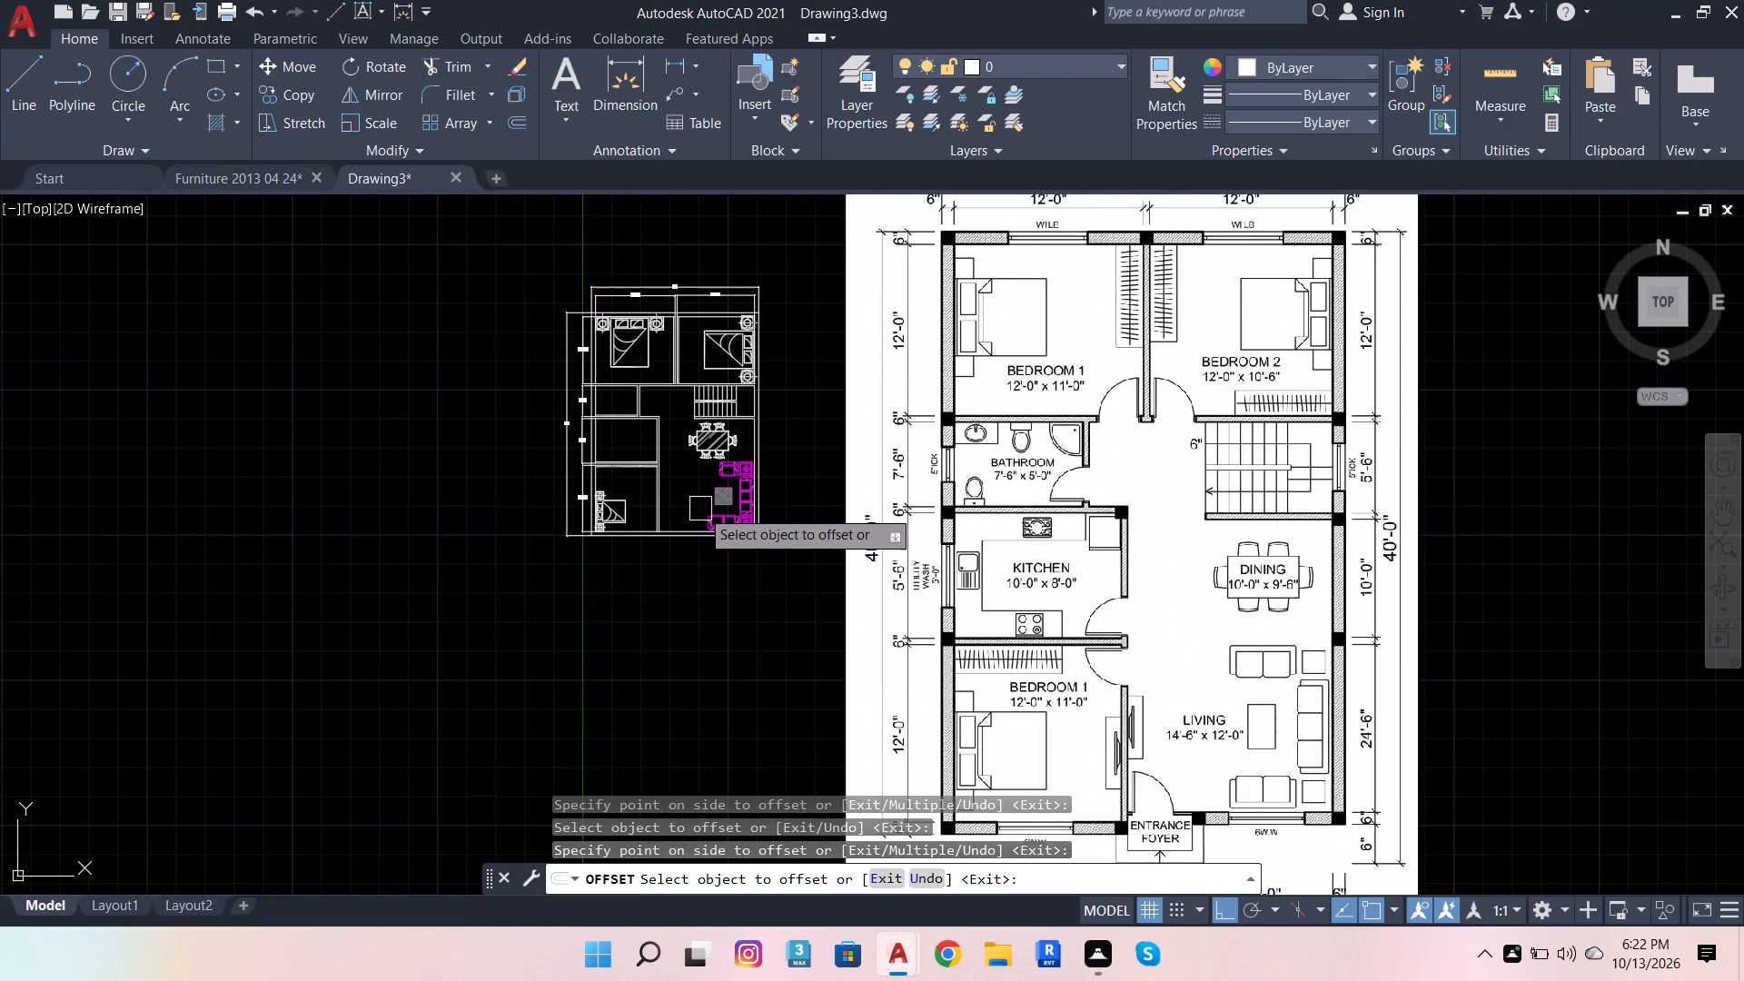
scroll(676, 515, up, 3)
click(615, 521)
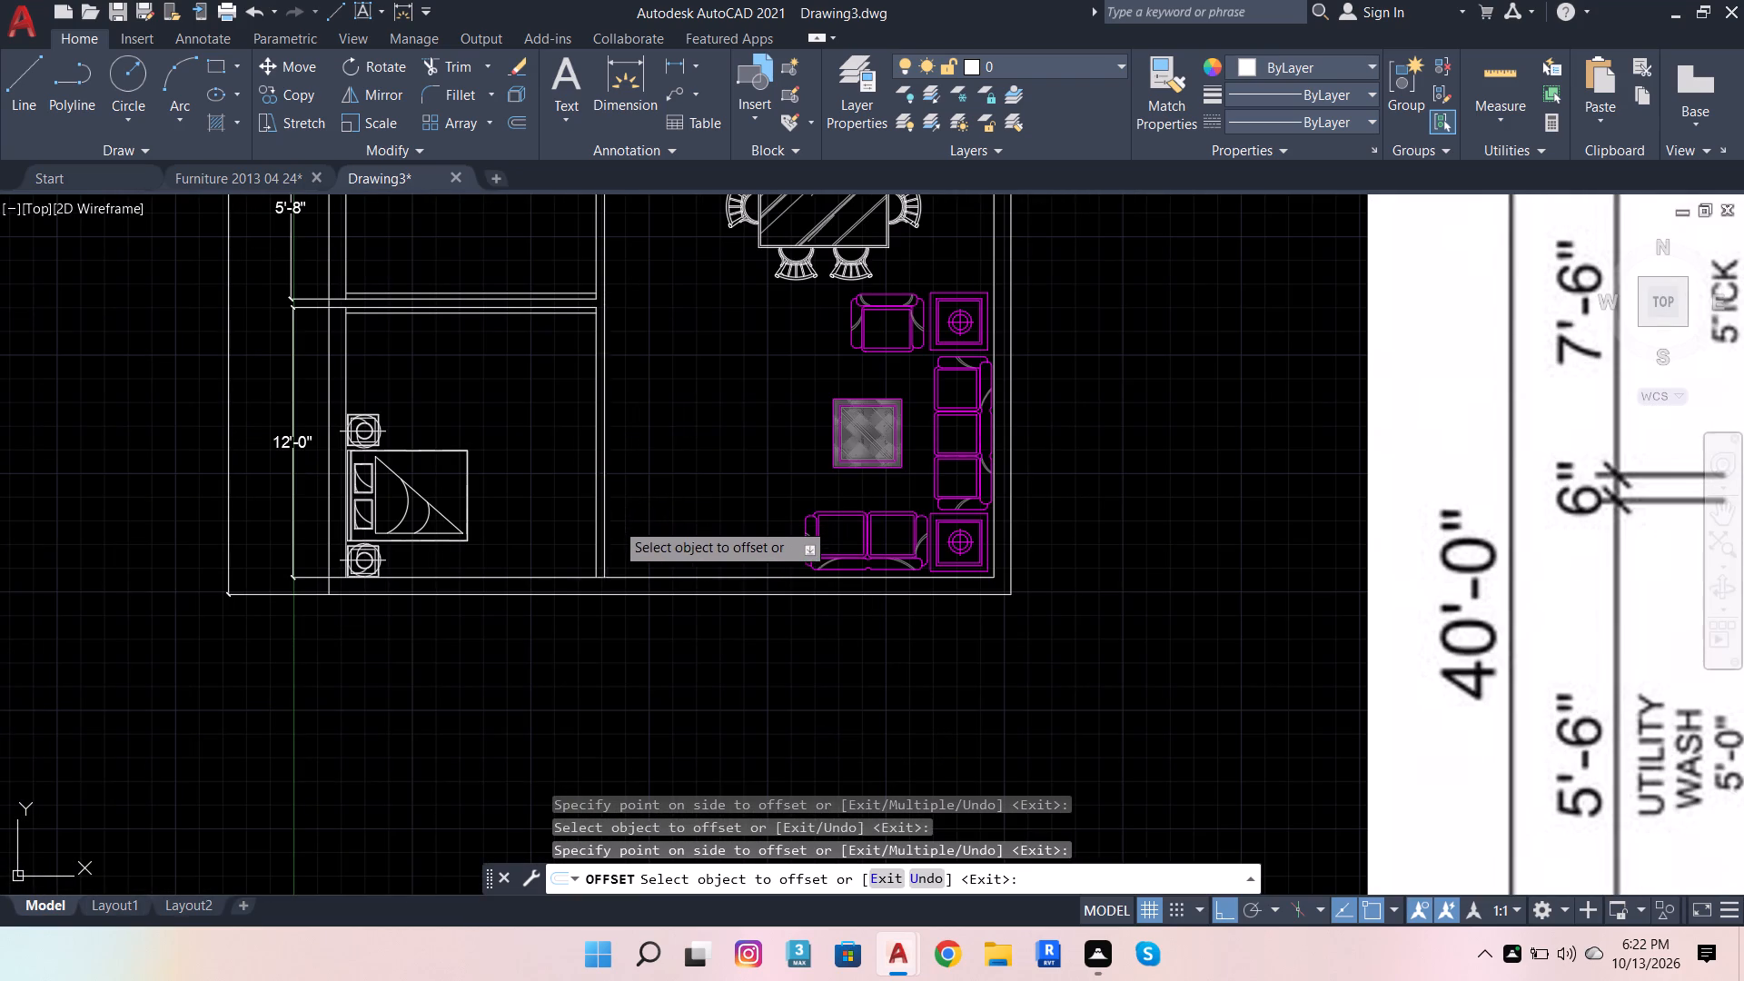
click(663, 515)
Offset the 3" lines beside the upper bedrooms' partition wall a further 3' into each bedroom to mark the door openings.
scroll(626, 602, down, 2)
scroll(623, 302, up, 2)
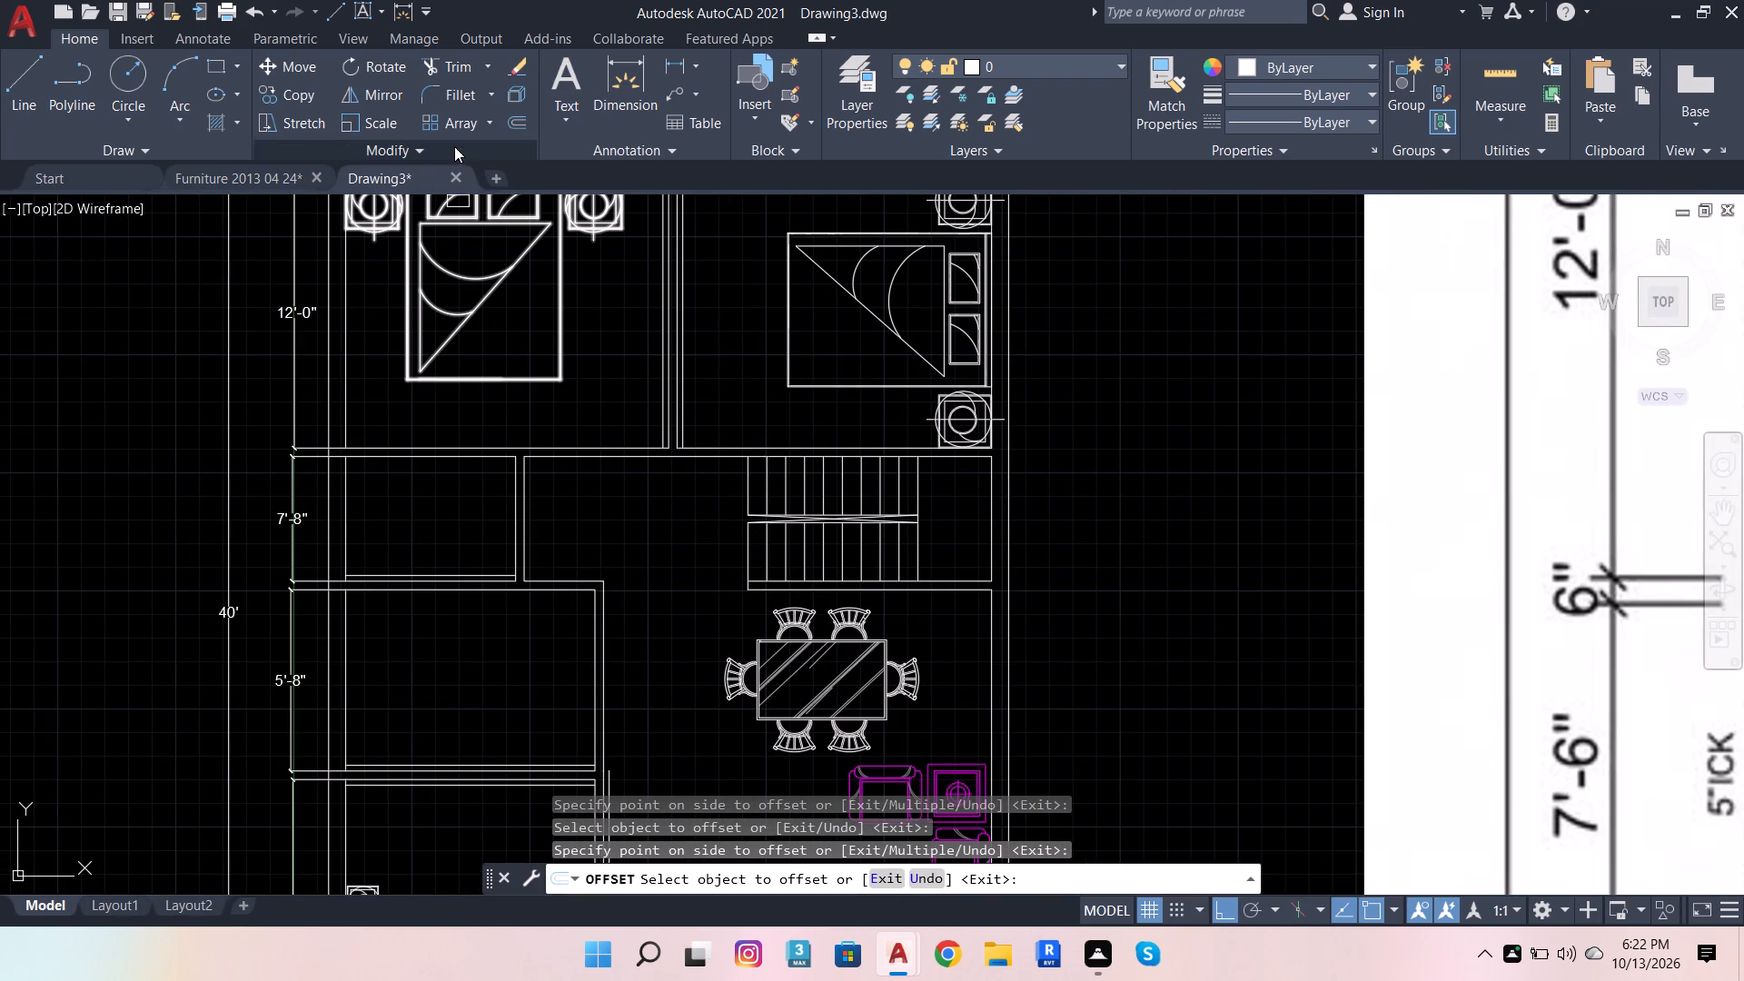
click(511, 116)
scroll(639, 410, up, 1)
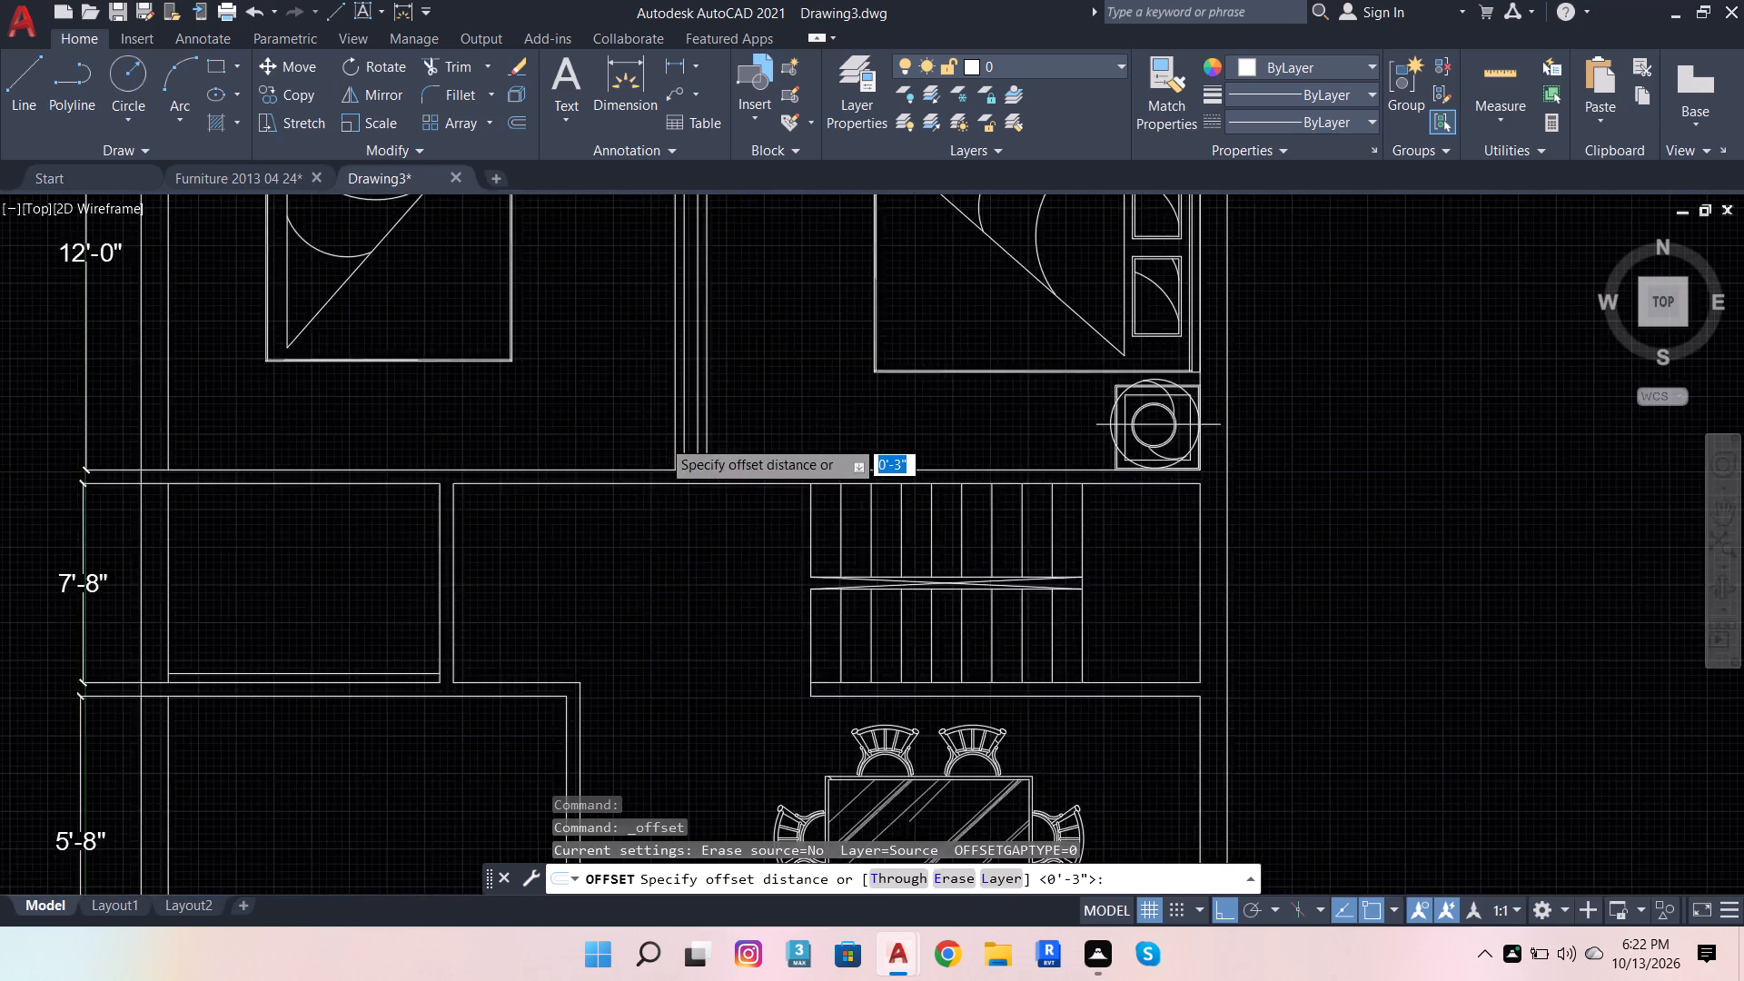
scroll(662, 440, up, 2)
click(686, 504)
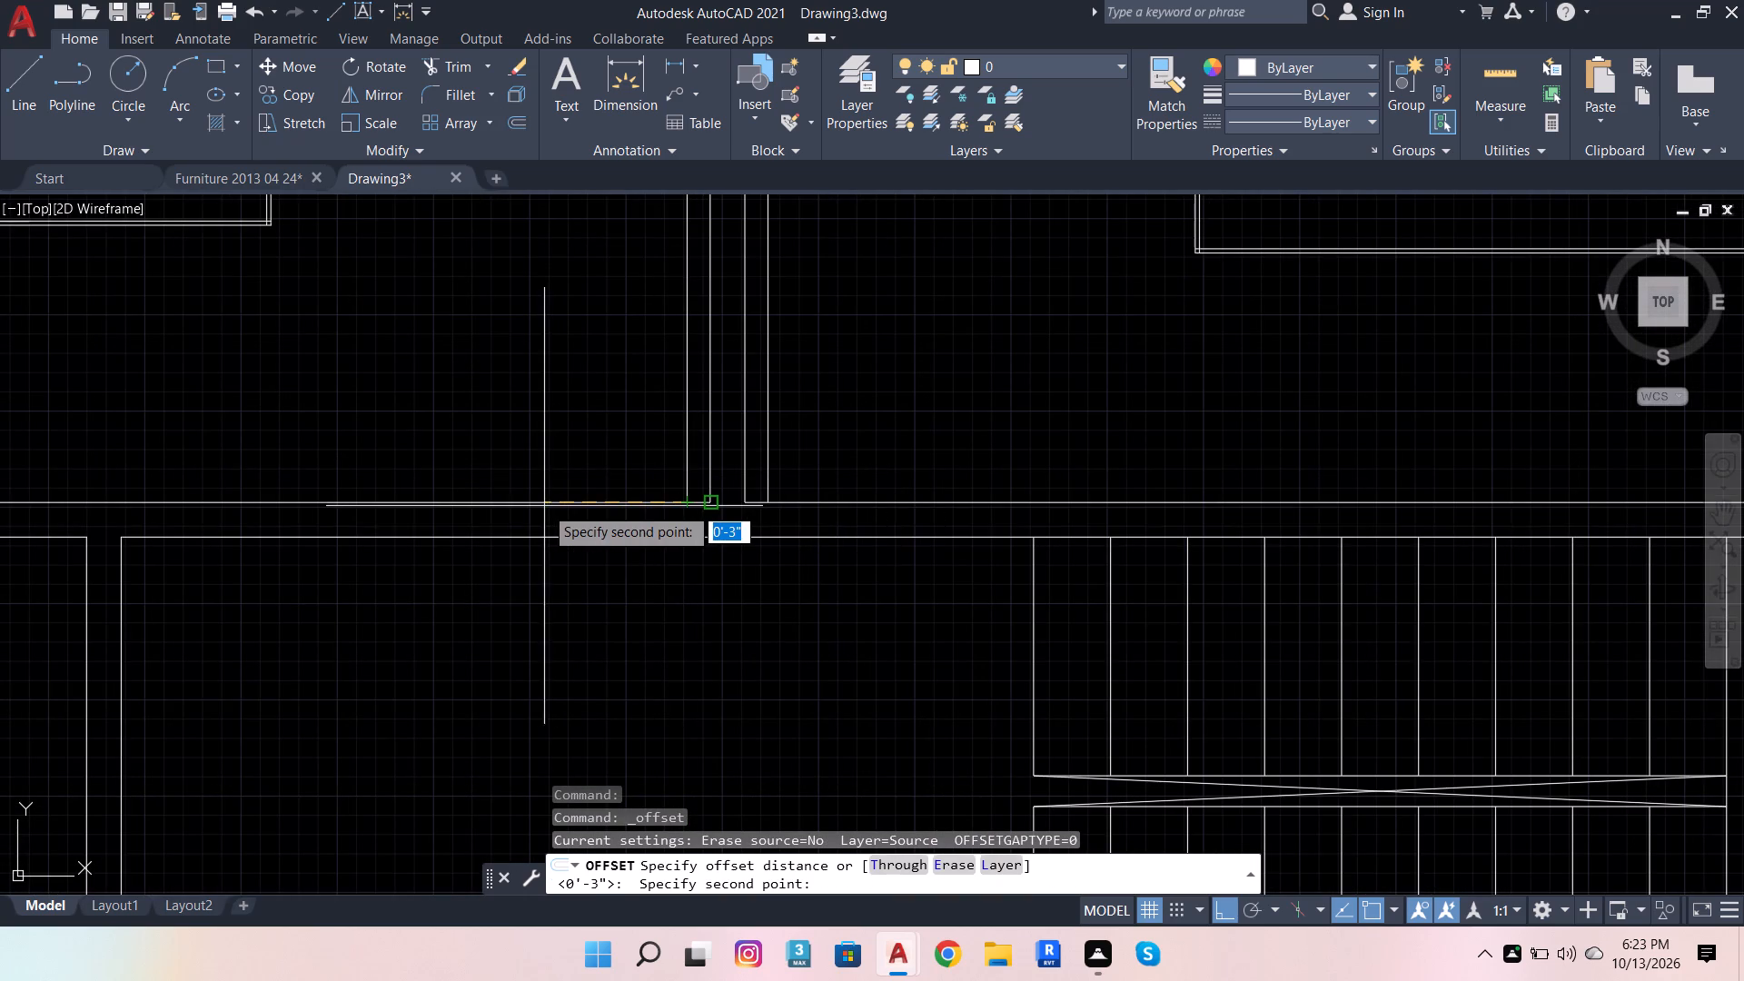
text(3')
key(Return)
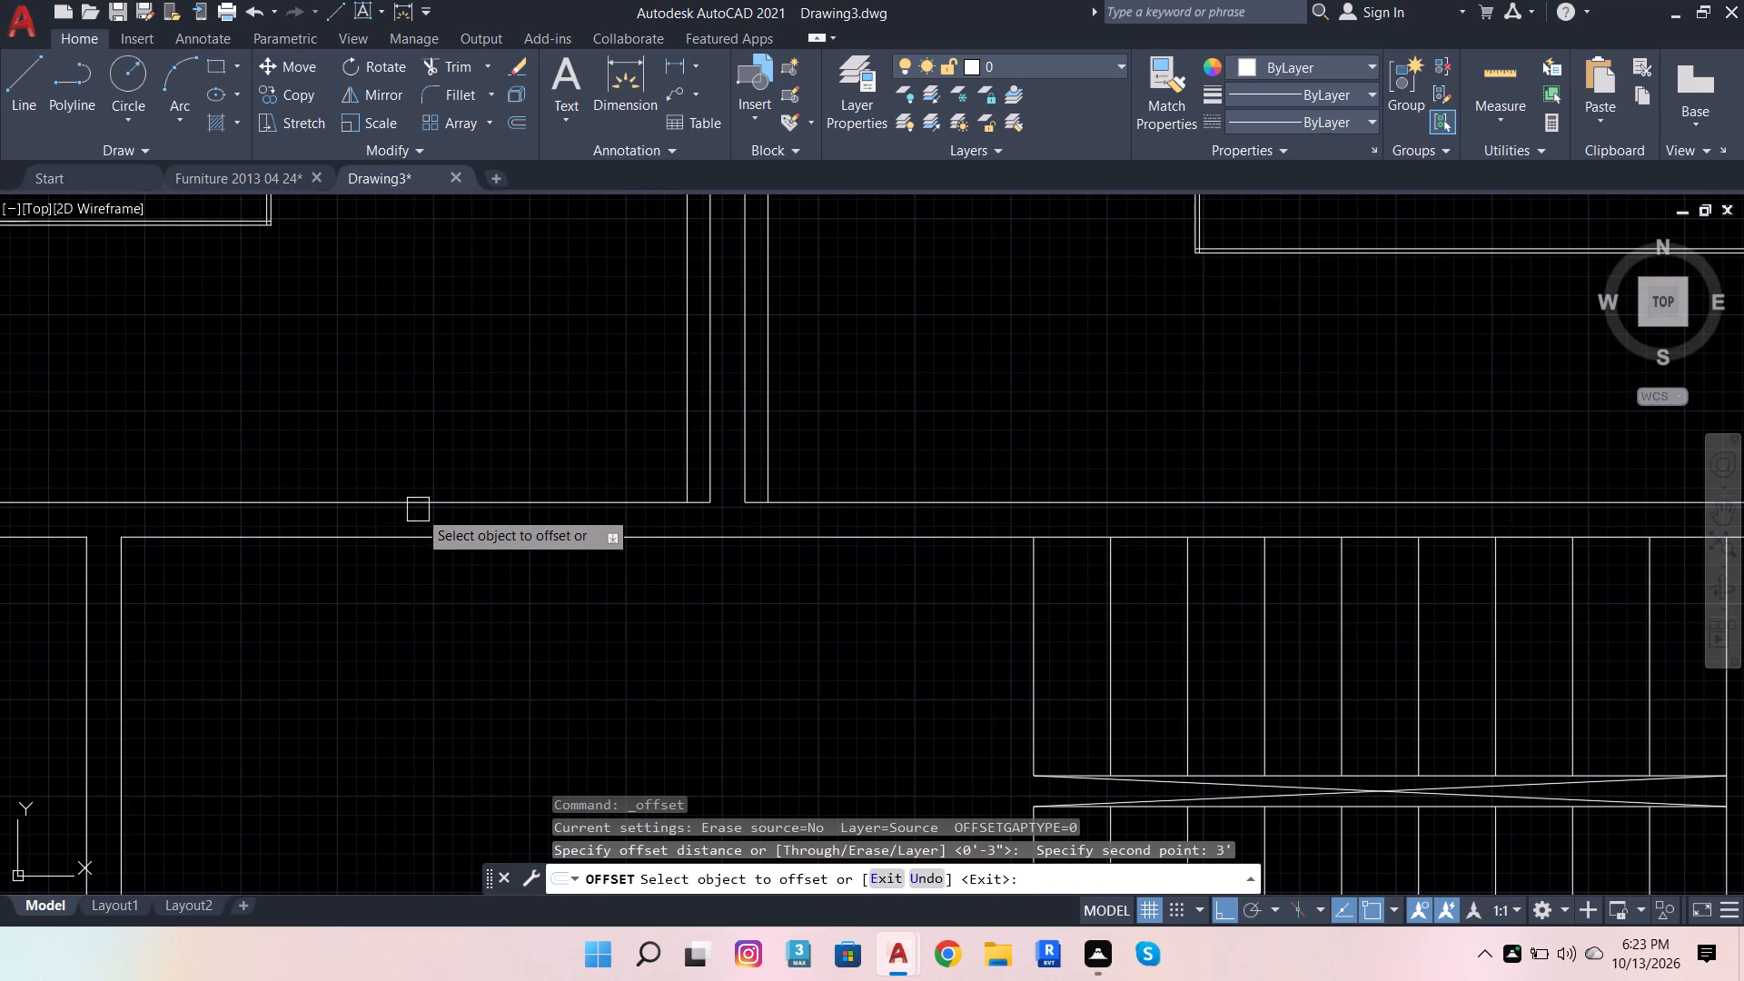
click(683, 352)
click(516, 391)
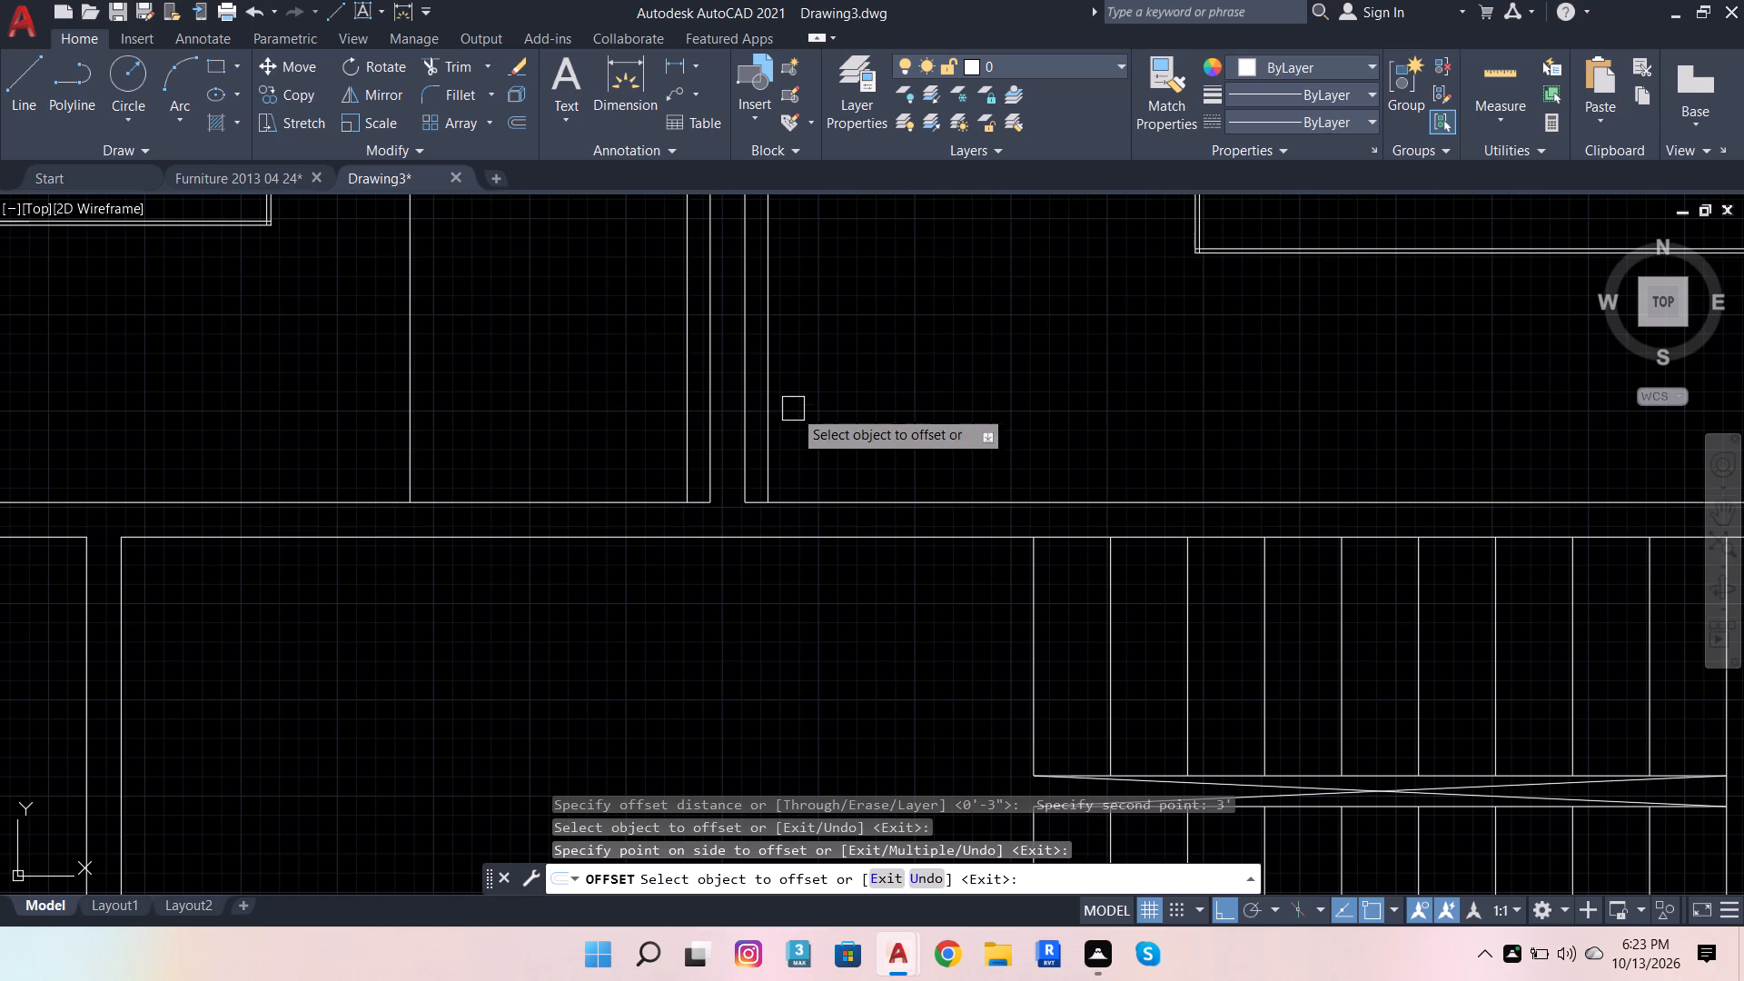
click(771, 418)
click(922, 419)
Offset the 3" lines above the bathroom's and kitchen's lower walls a further 3' upward to mark their door openings.
scroll(840, 454, down, 3)
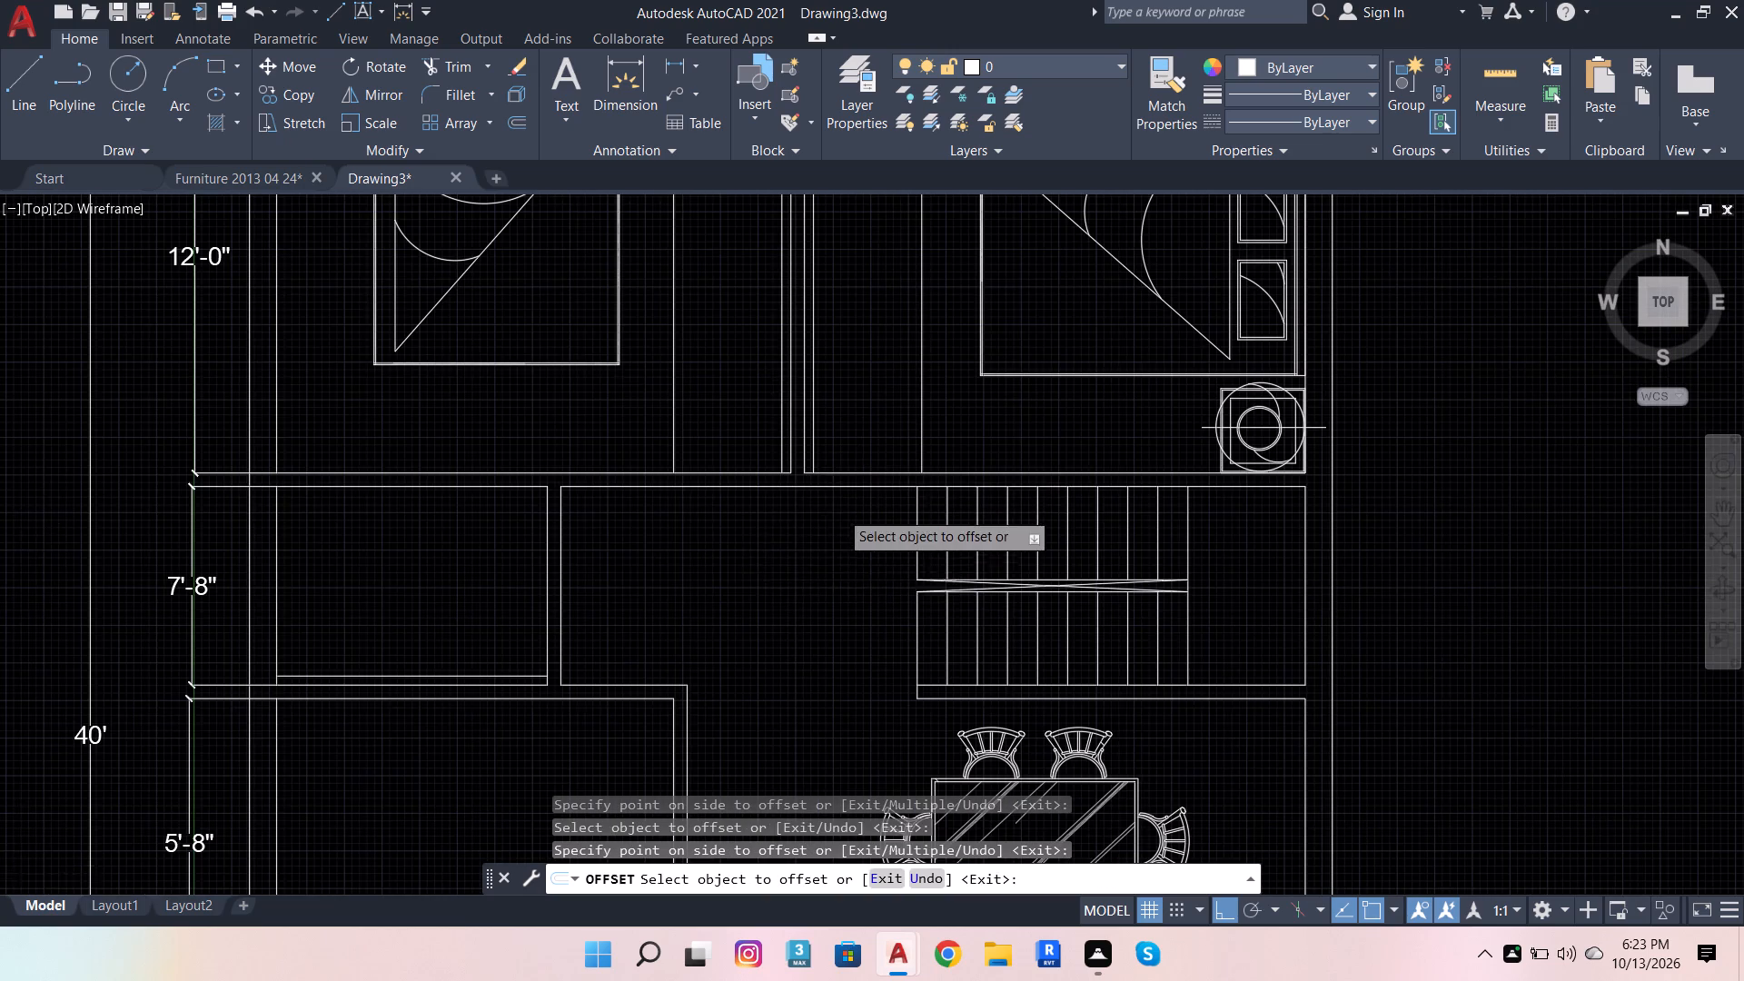
scroll(595, 587, up, 2)
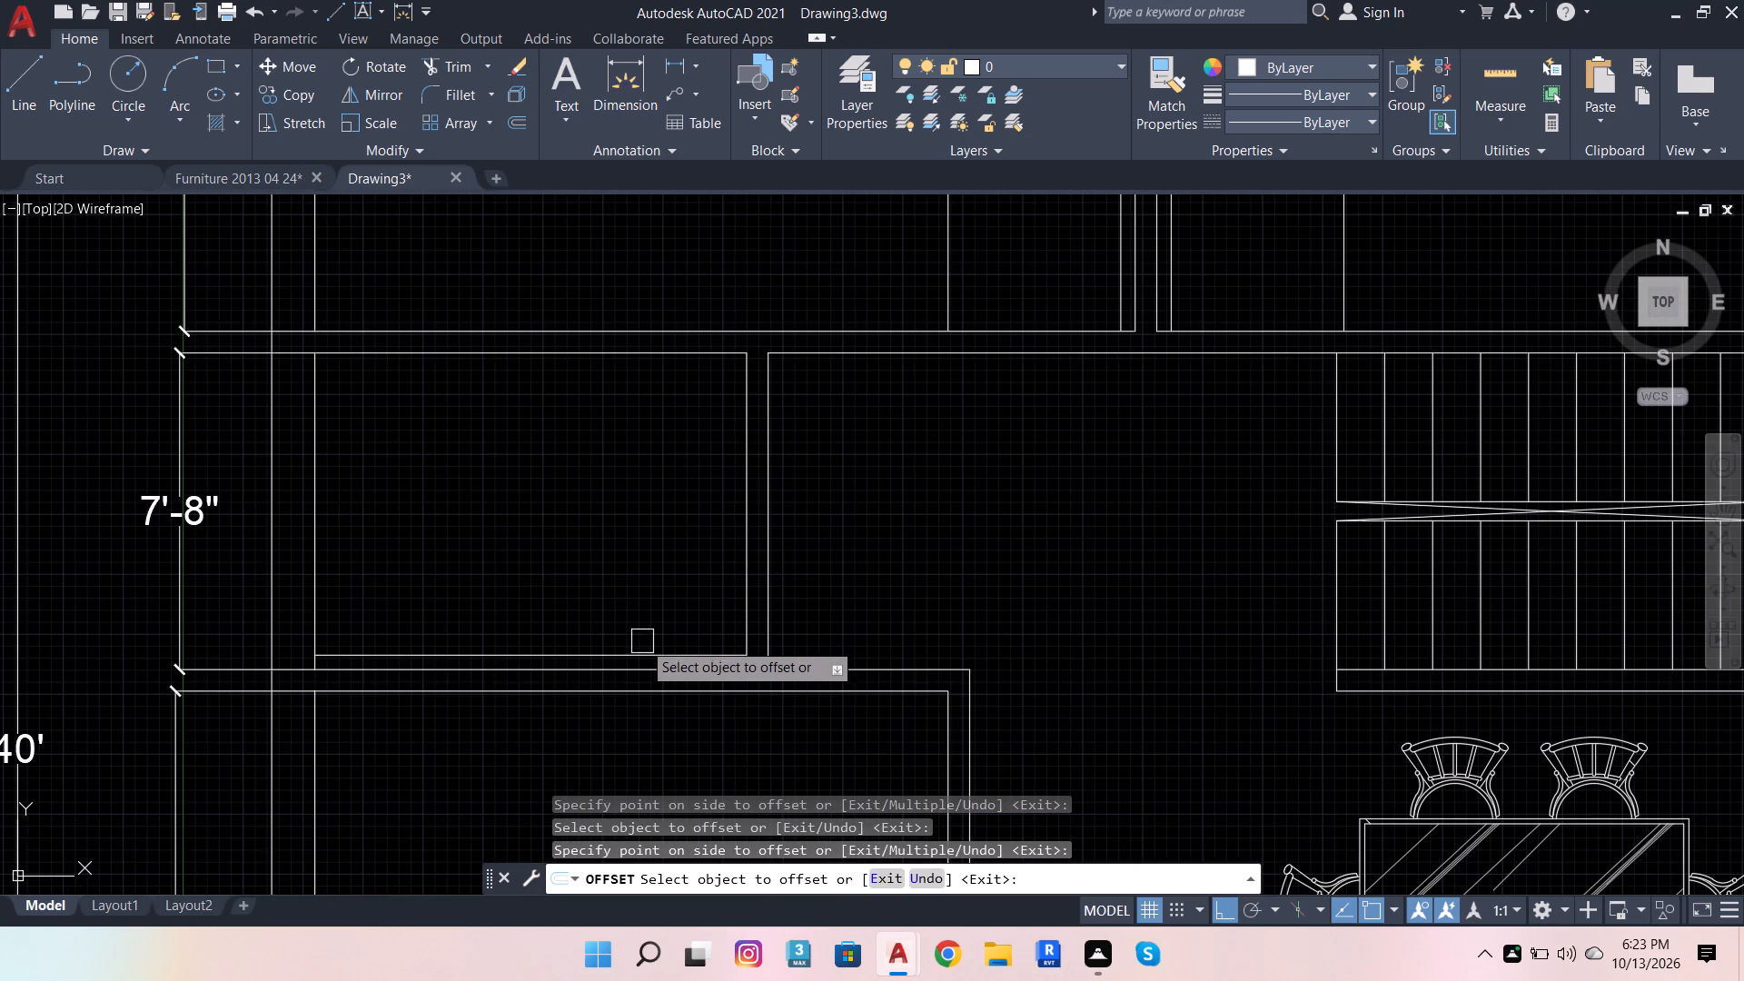
click(642, 647)
click(650, 560)
scroll(773, 554, down, 3)
scroll(809, 720, up, 3)
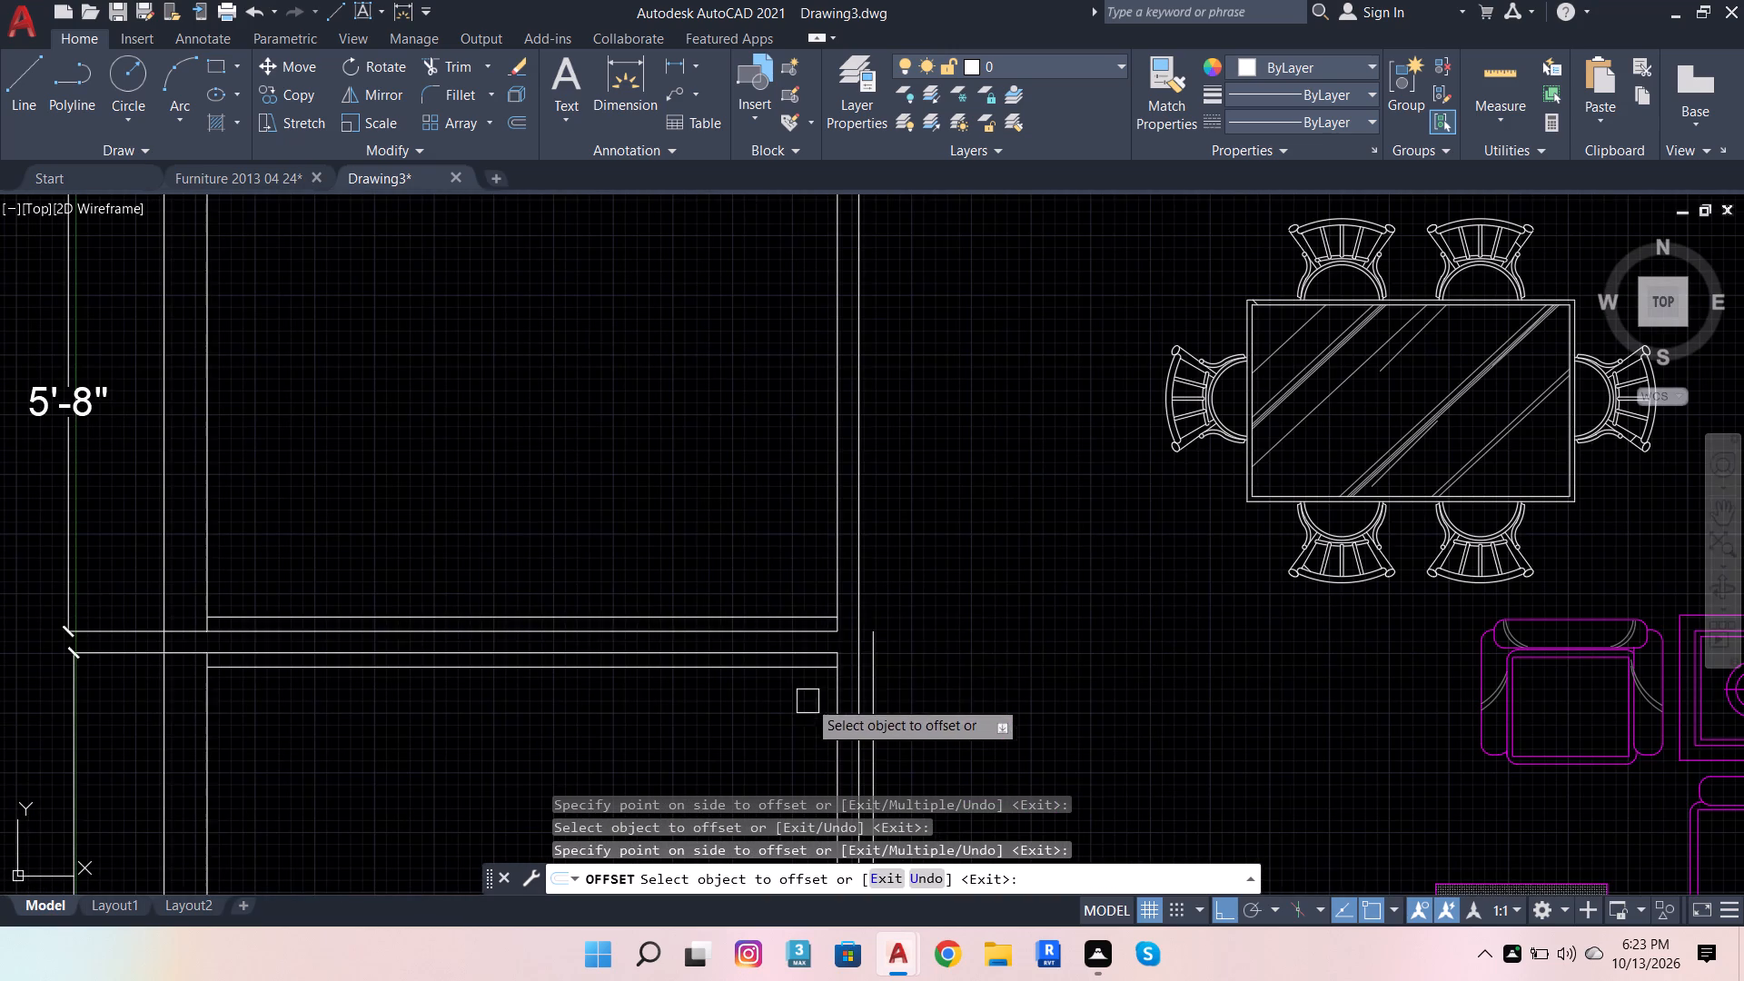
click(800, 606)
click(813, 564)
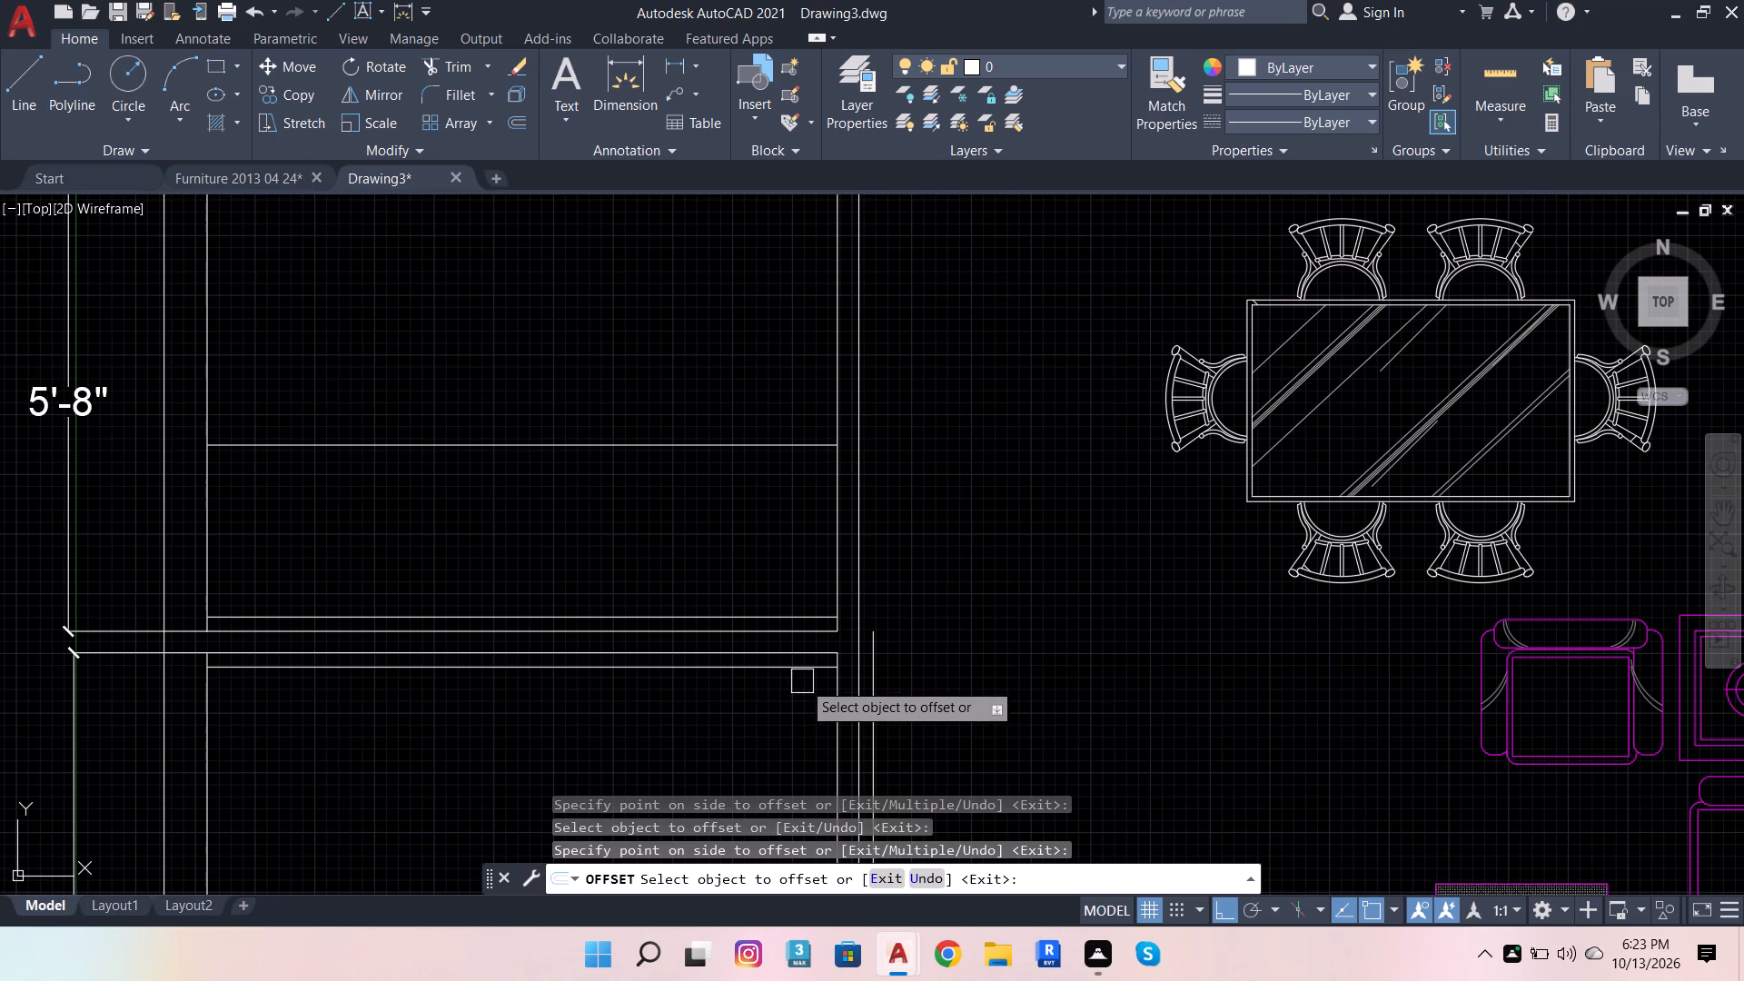
Offset the lower bedroom's 3" line 3' downward and the living room's 3" line 3' away from the bedroom wall.
click(798, 678)
click(790, 735)
click(885, 689)
click(976, 680)
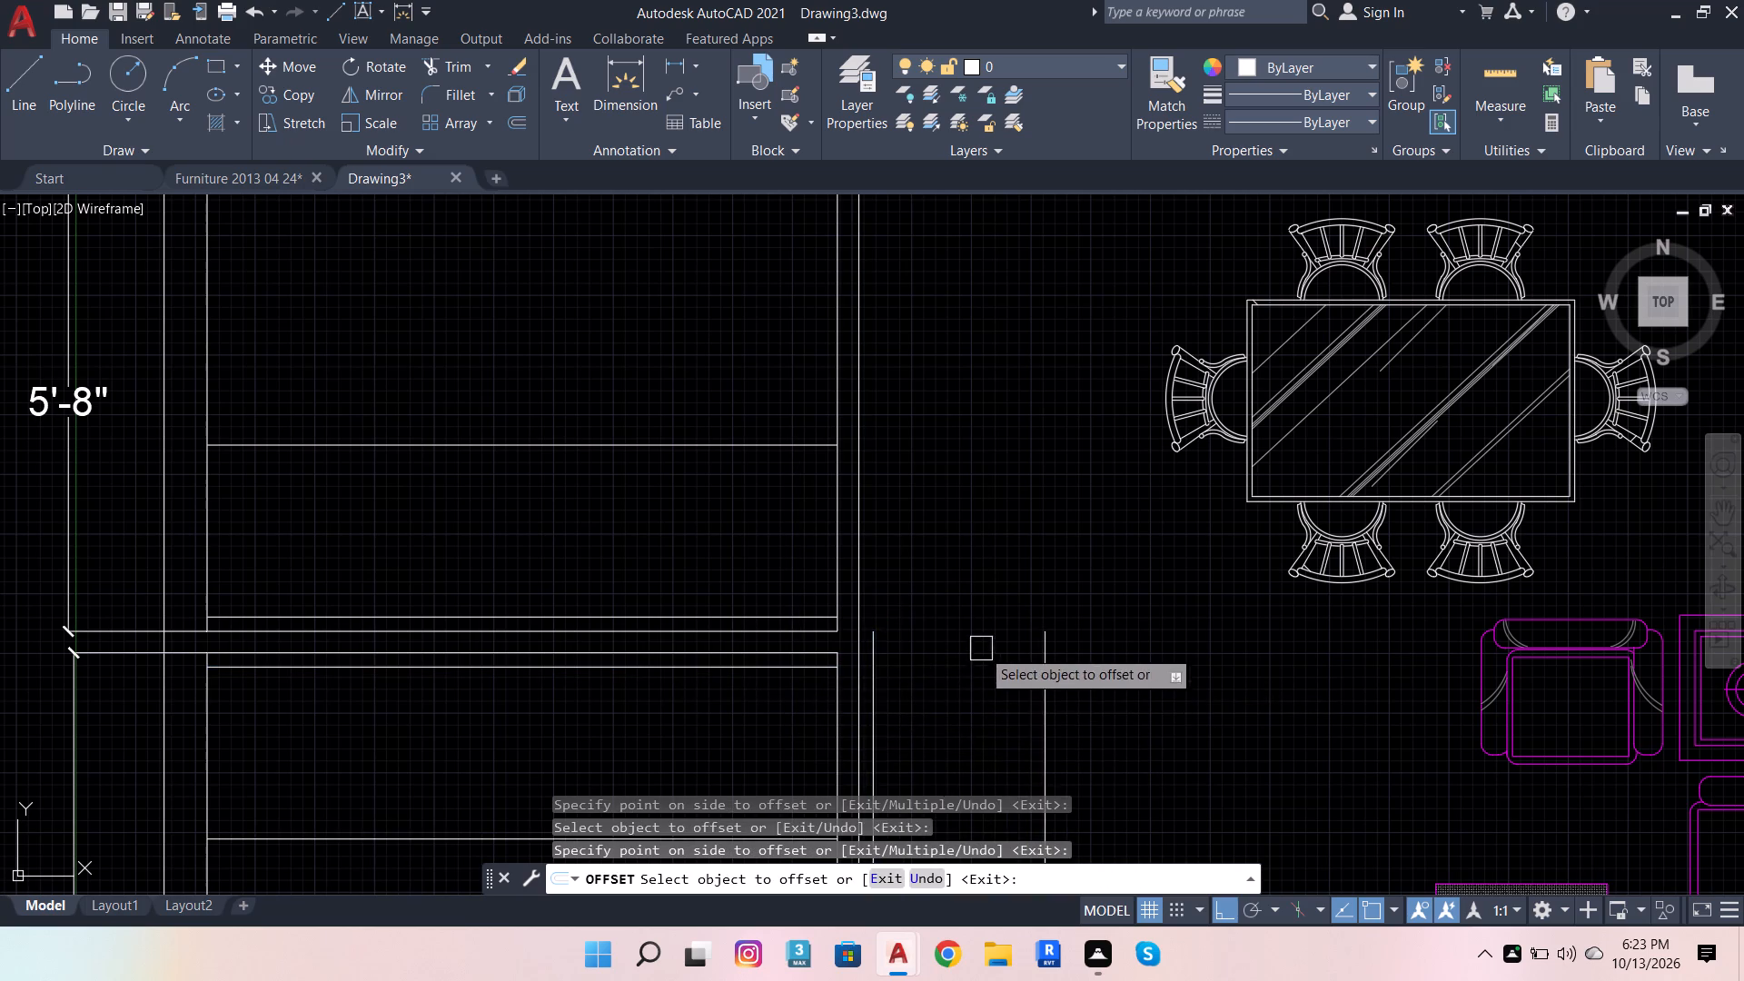
Extend the lower bedroom's two door-marking lines across its living-side wall to the wall's outer face.
scroll(1014, 552, down, 3)
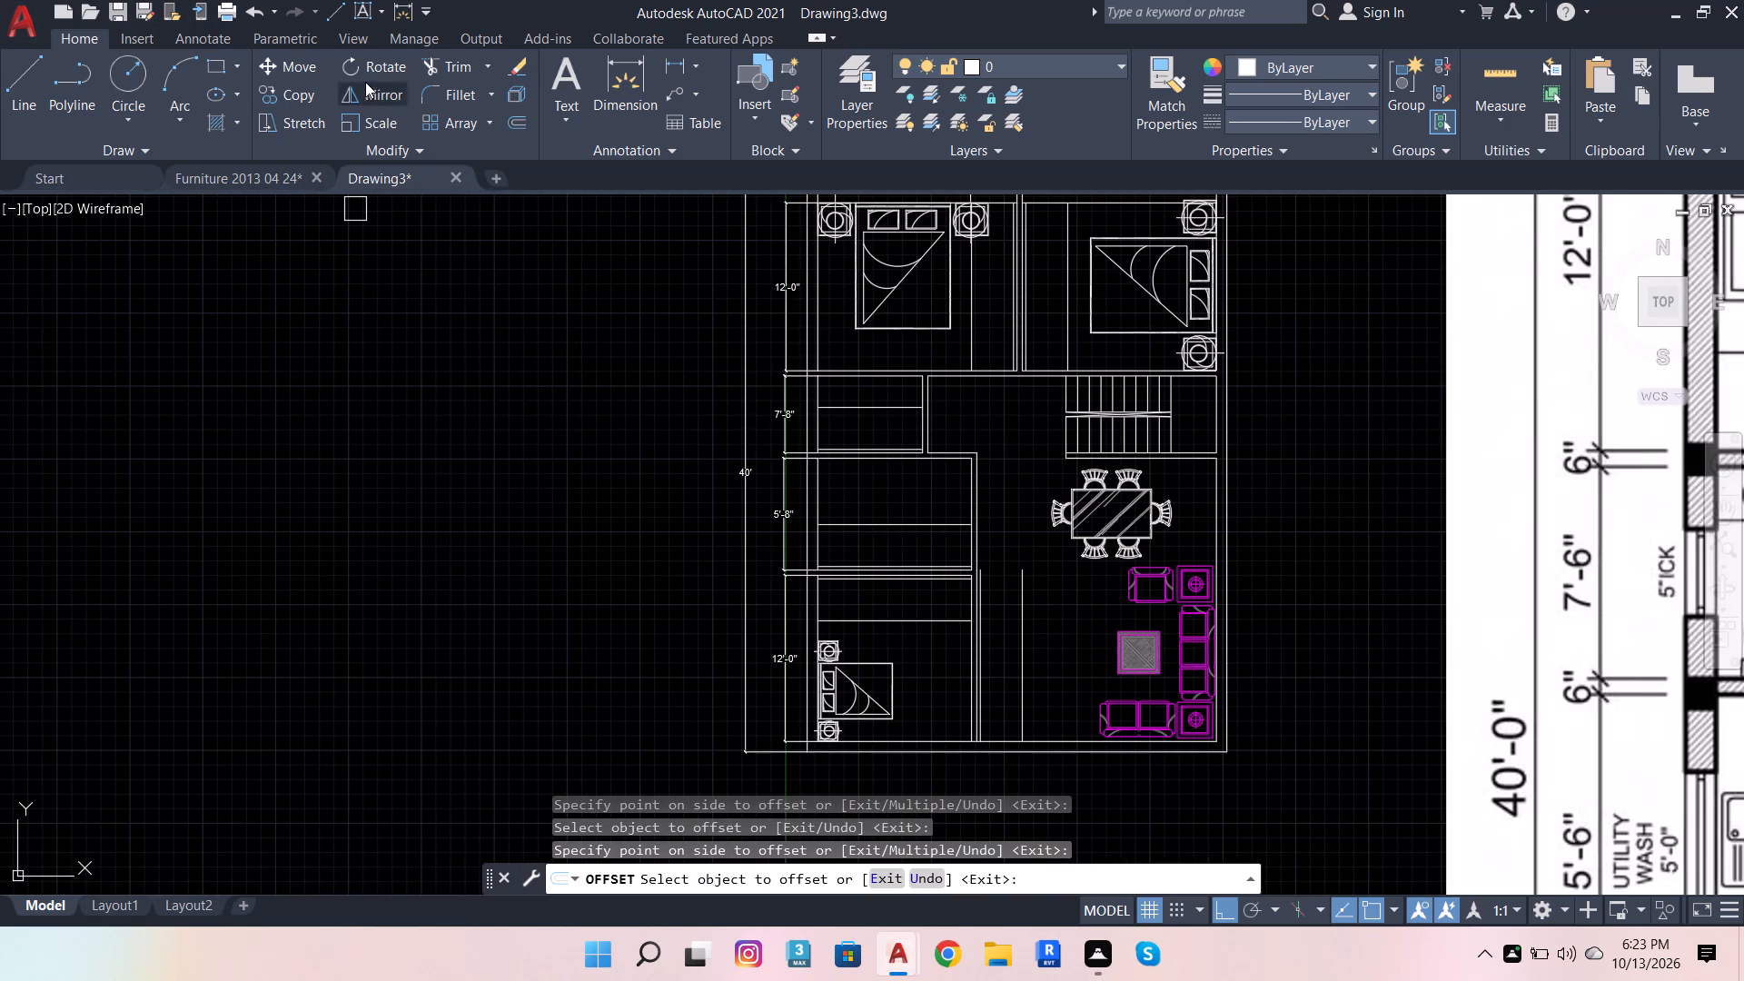
click(433, 64)
scroll(922, 668, up, 4)
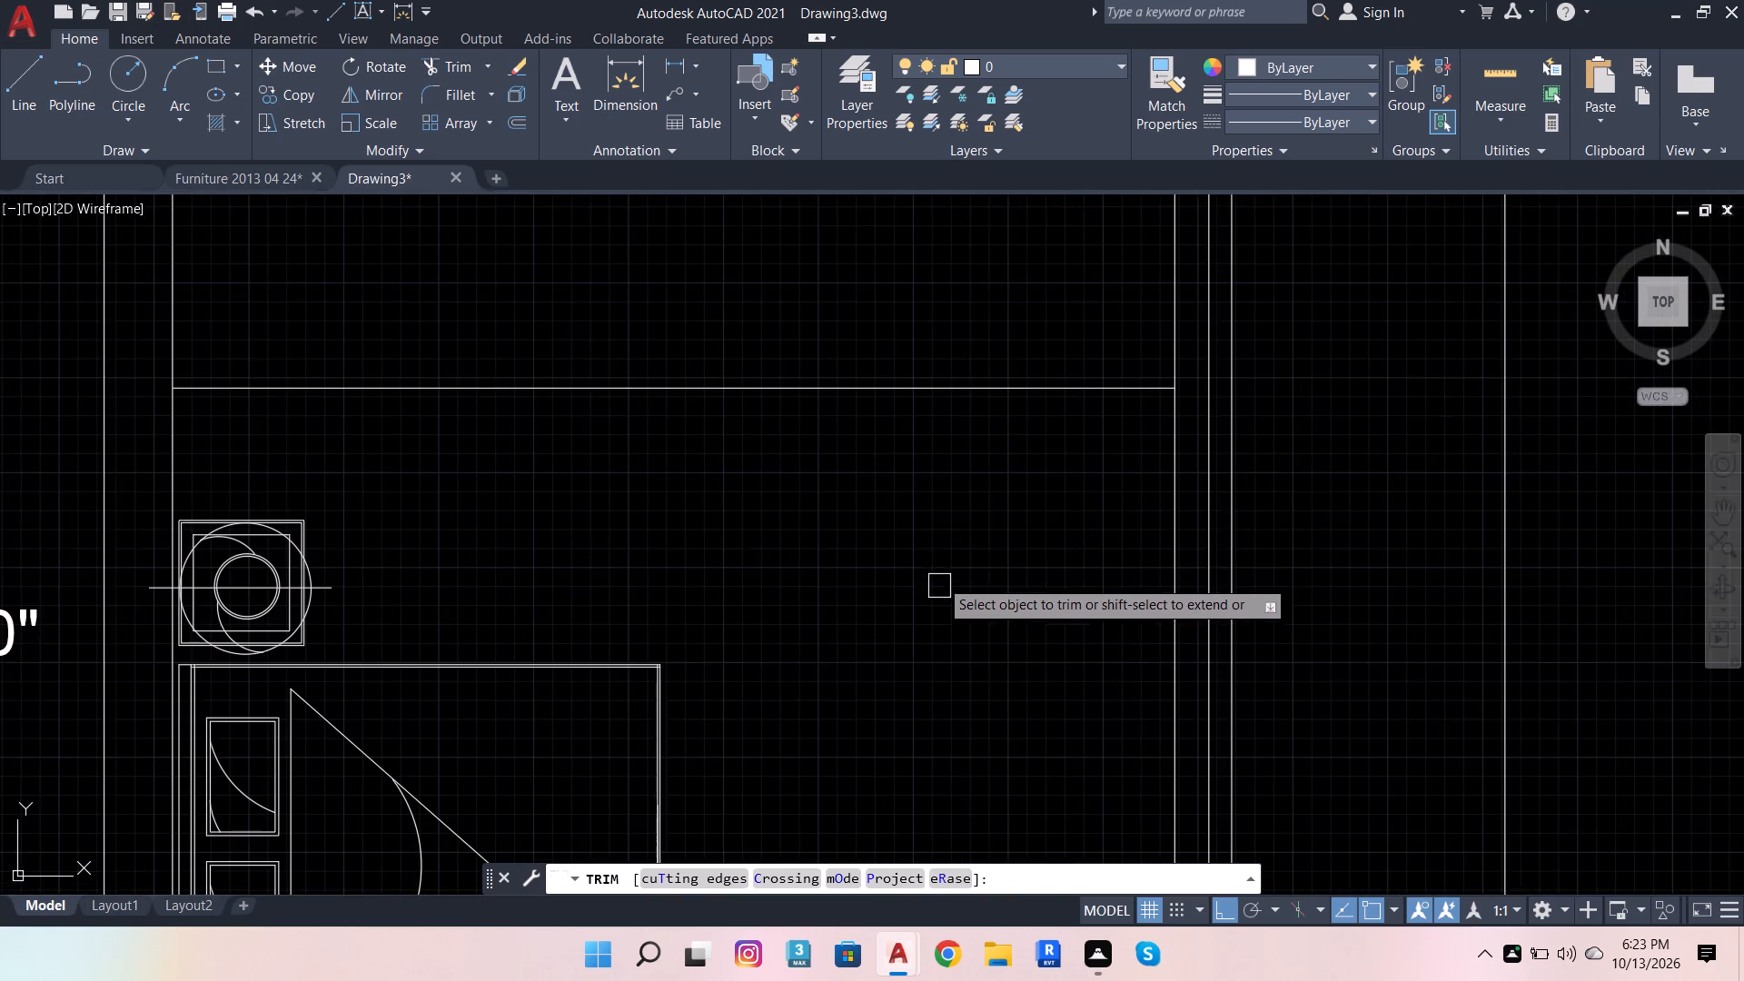
scroll(989, 466, down, 2)
shift+click(991, 431)
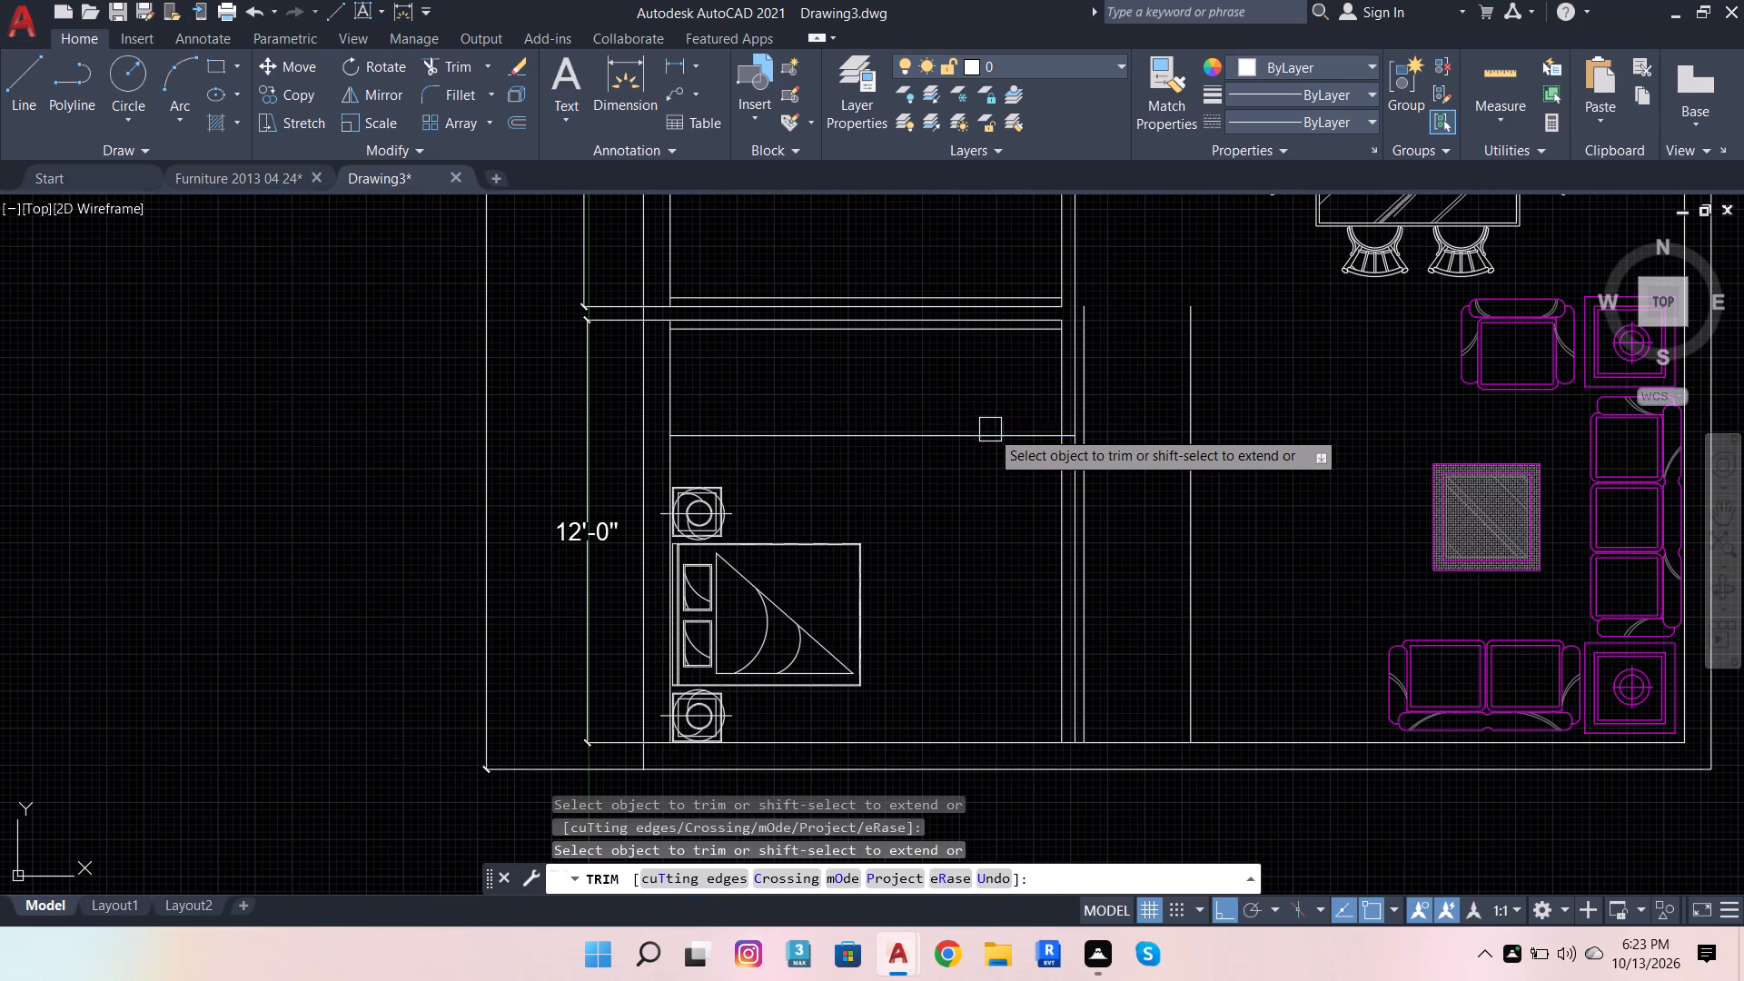
shift+click(977, 341)
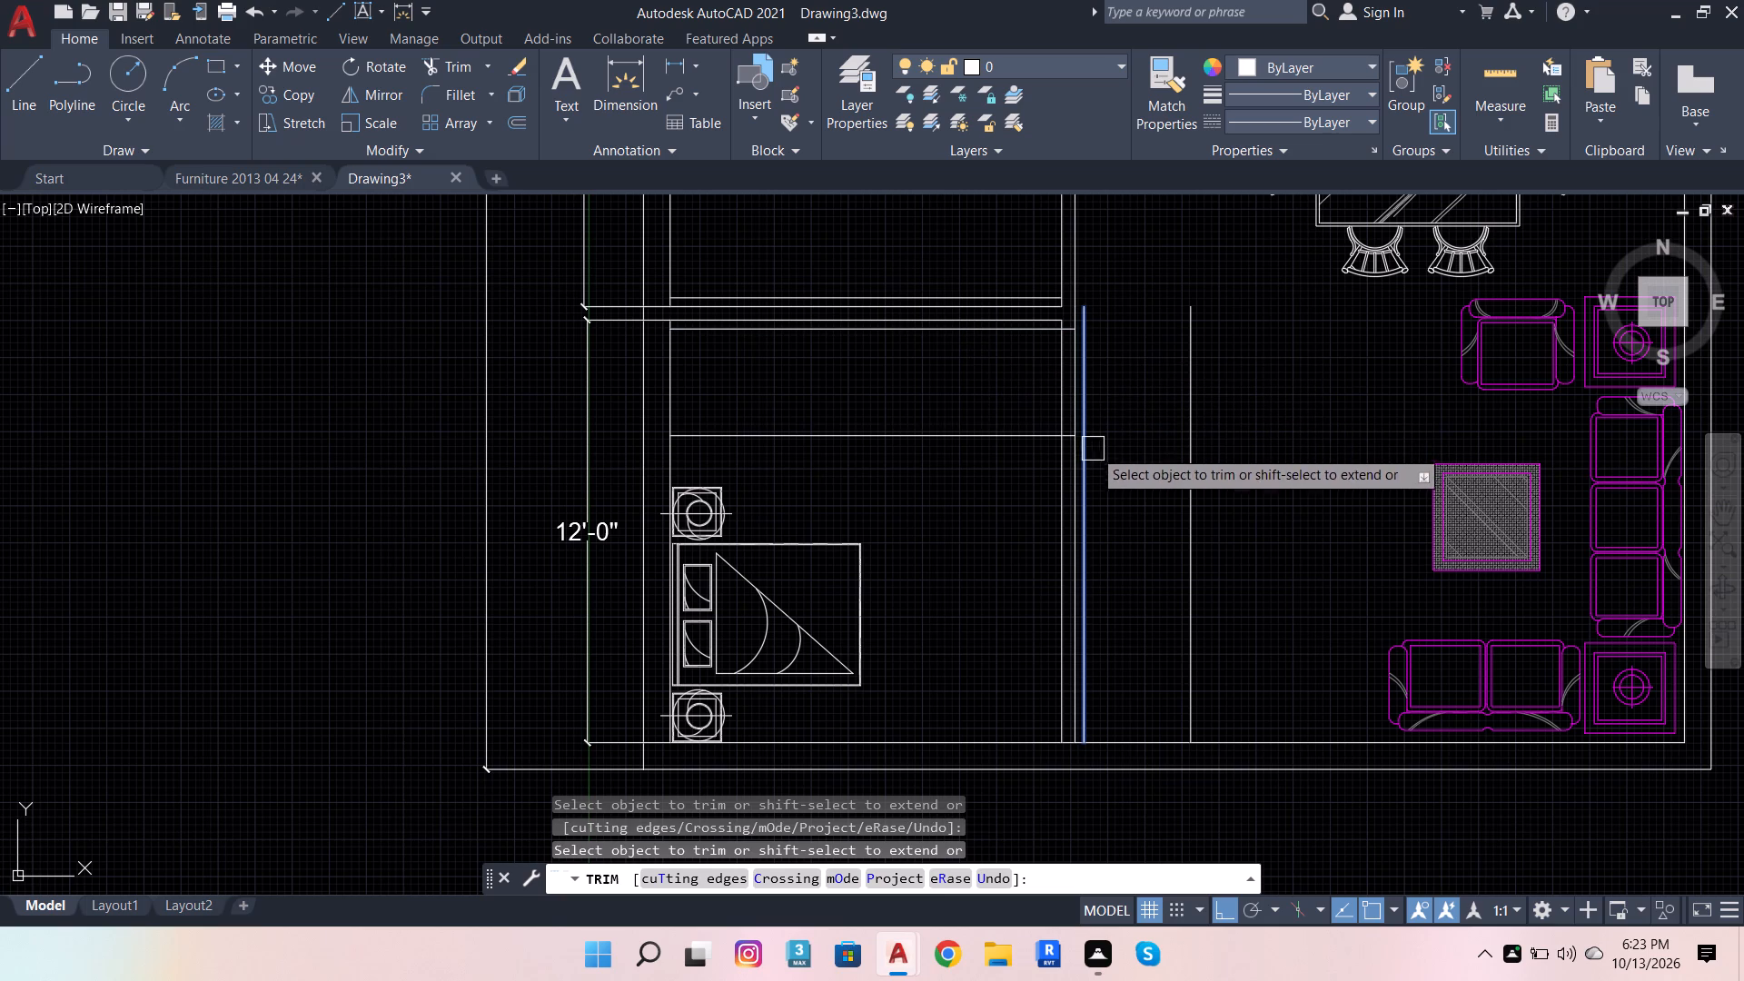
Extend the living room's two door-marking lines through the bottom outer wall, trim their excess, and cut the main entrance opening.
shift+click(1095, 676)
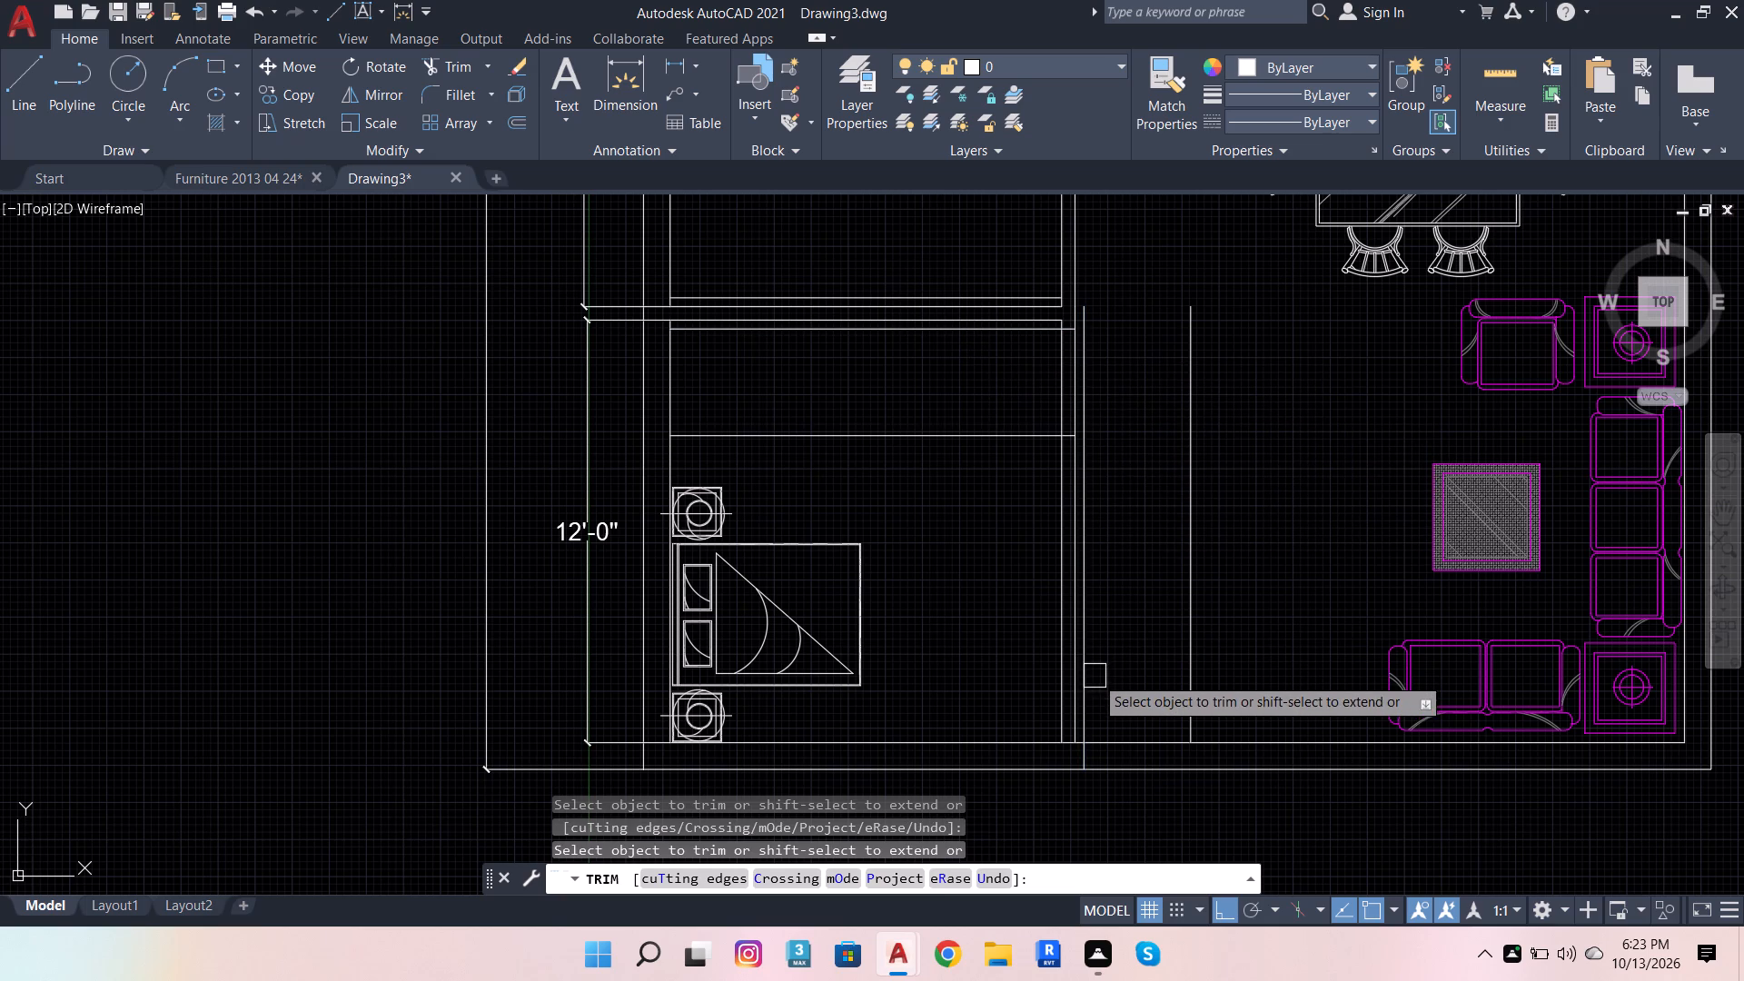
shift+click(1194, 682)
click(1201, 704)
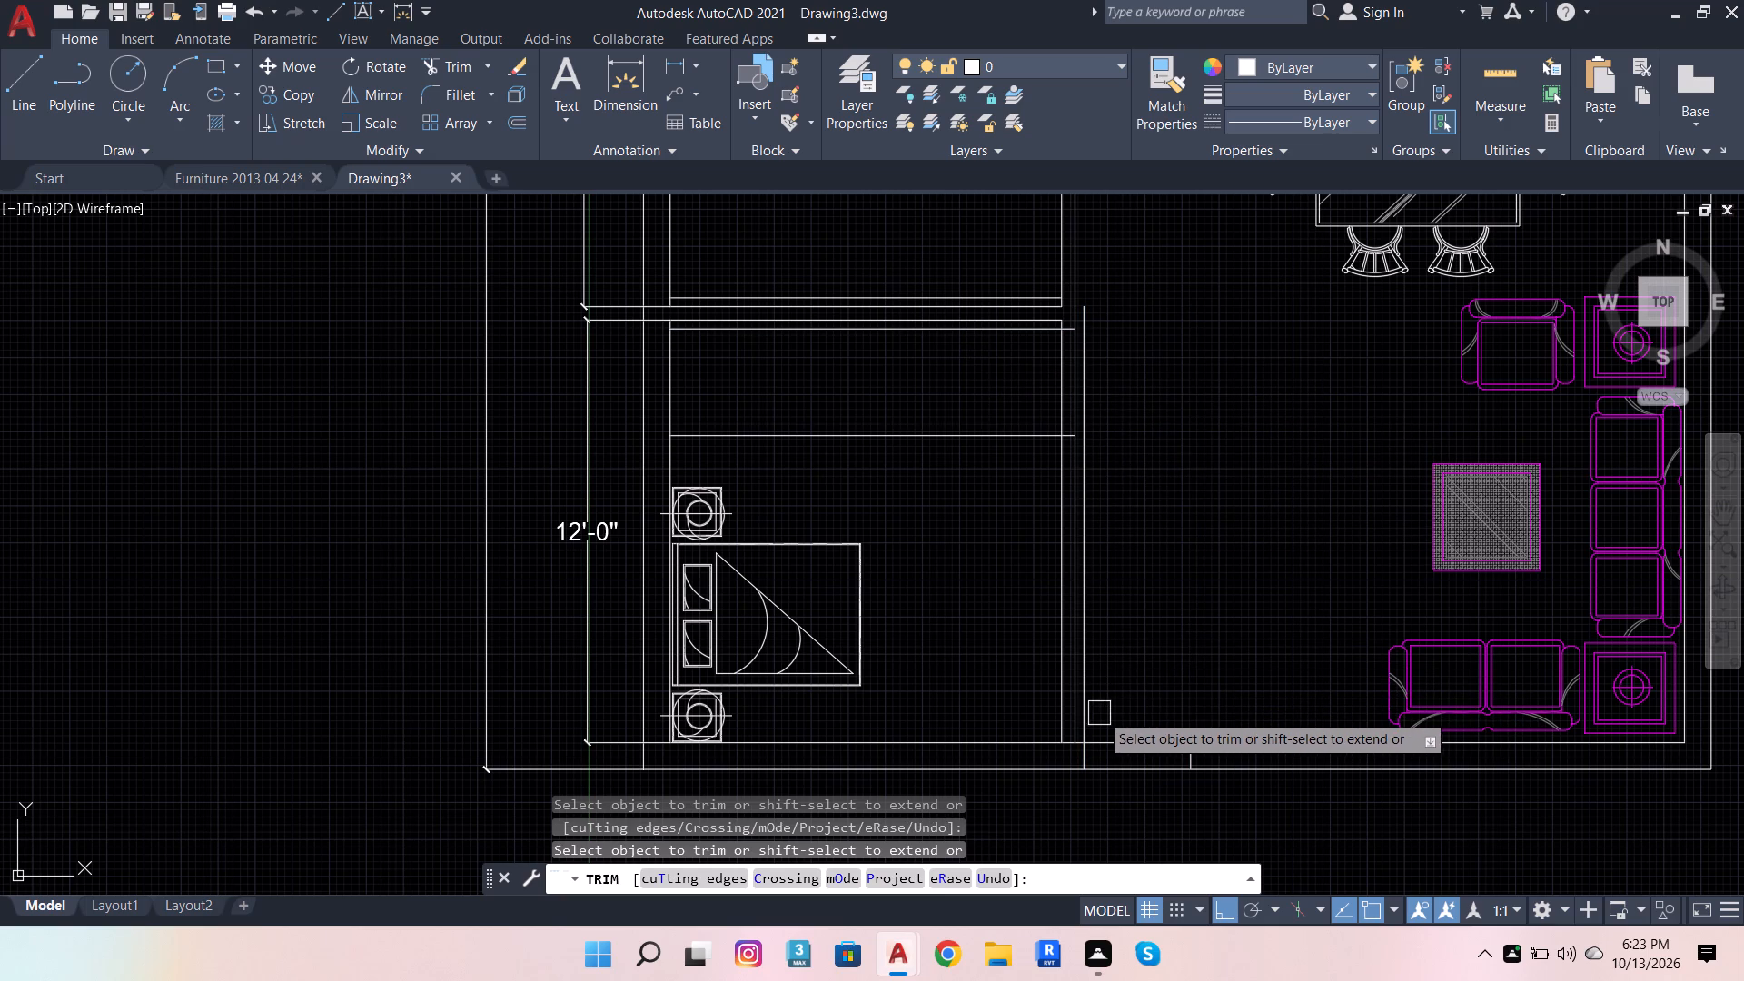
click(1091, 706)
click(1154, 686)
click(1125, 821)
scroll(1095, 768, up, 2)
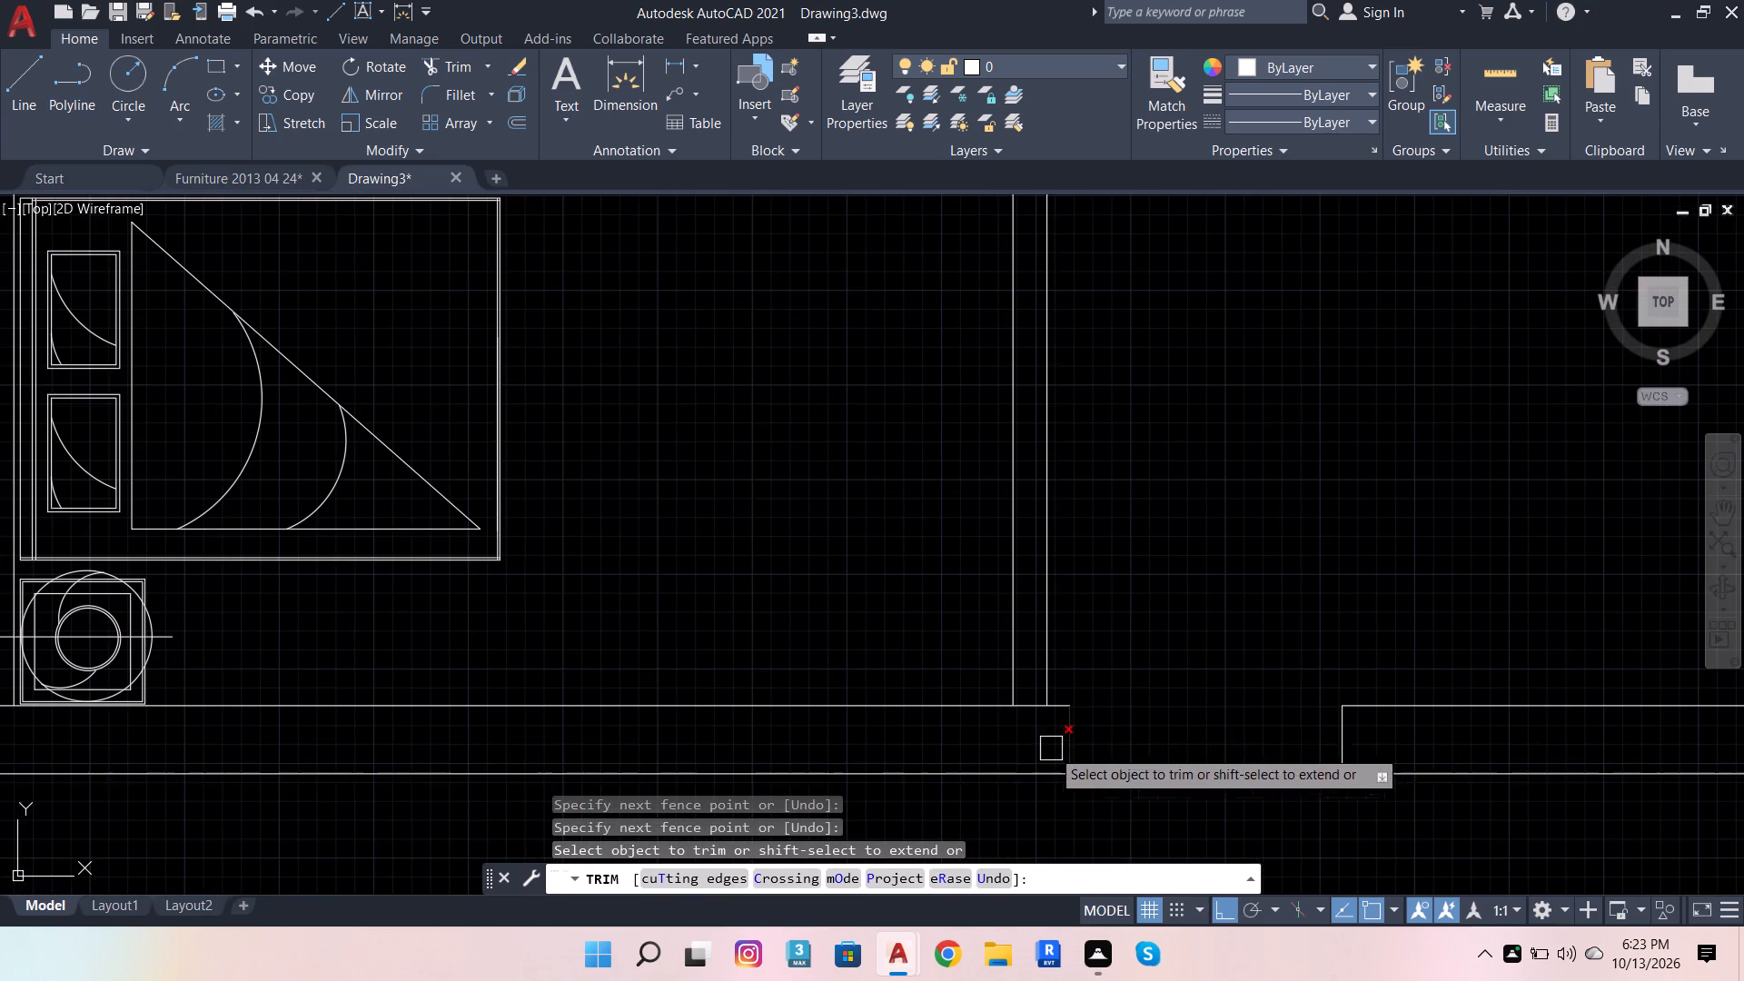
click(1028, 718)
Trim the lower bedroom's door-marking lines back to its living-side wall and cut the door opening between them.
scroll(1080, 765, down, 3)
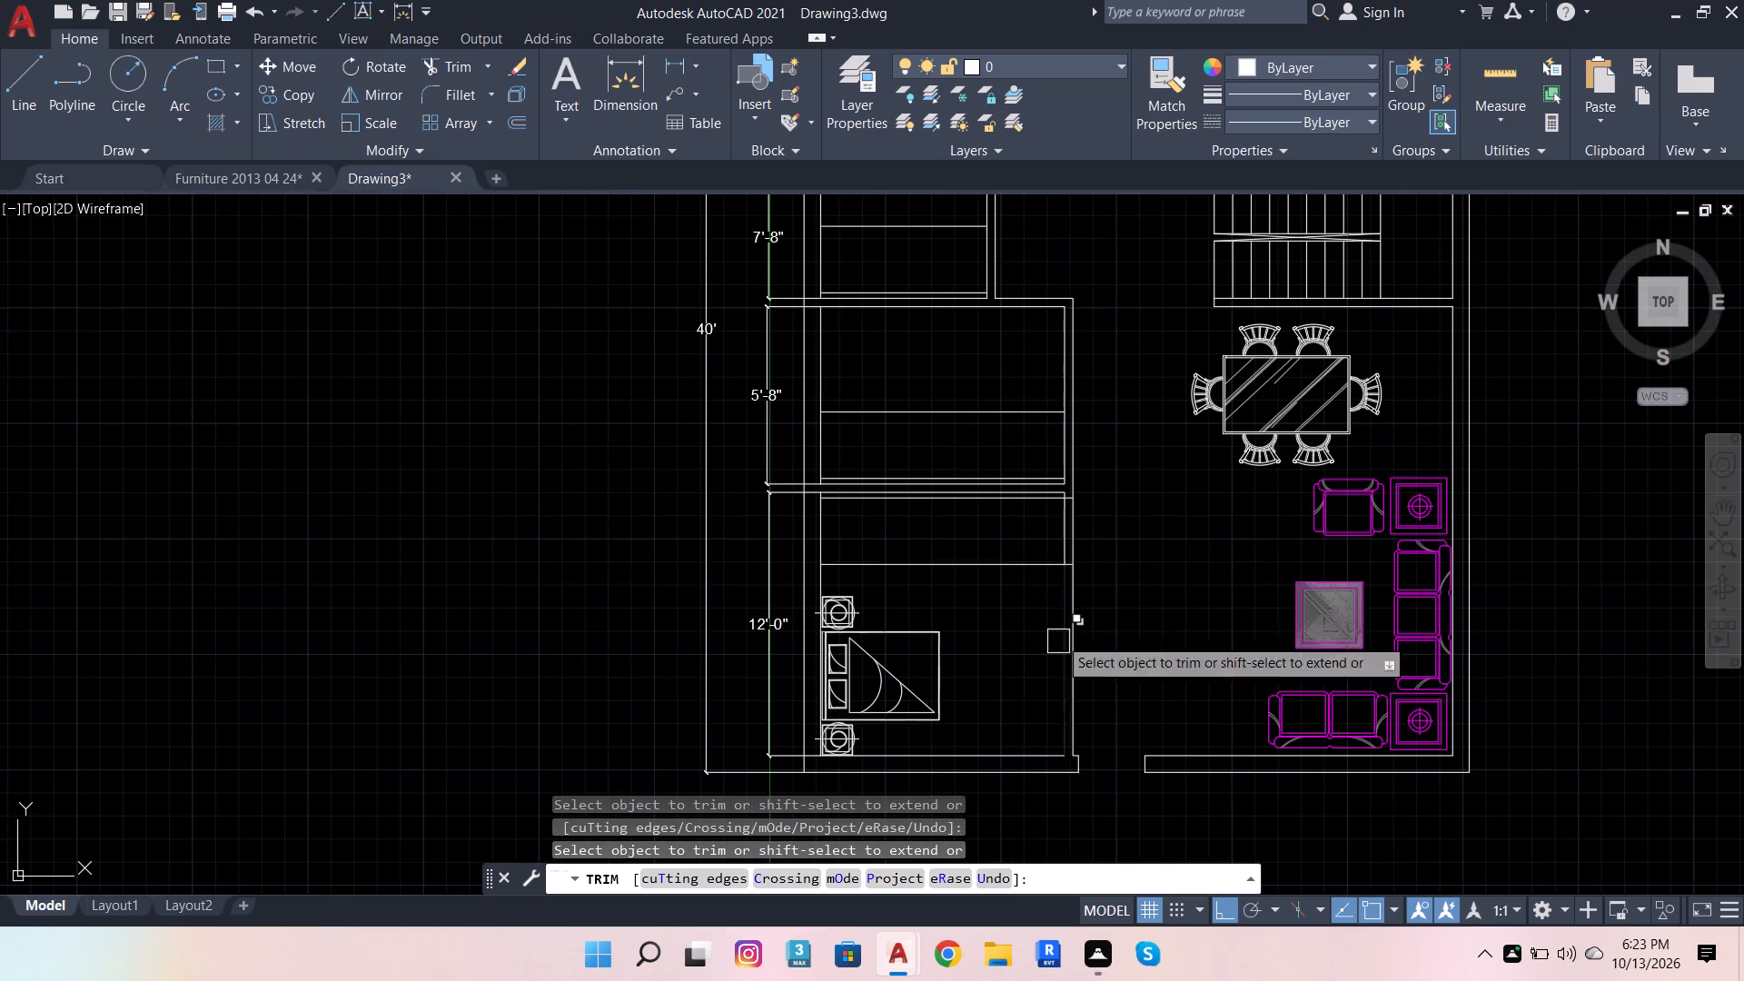
click(1016, 567)
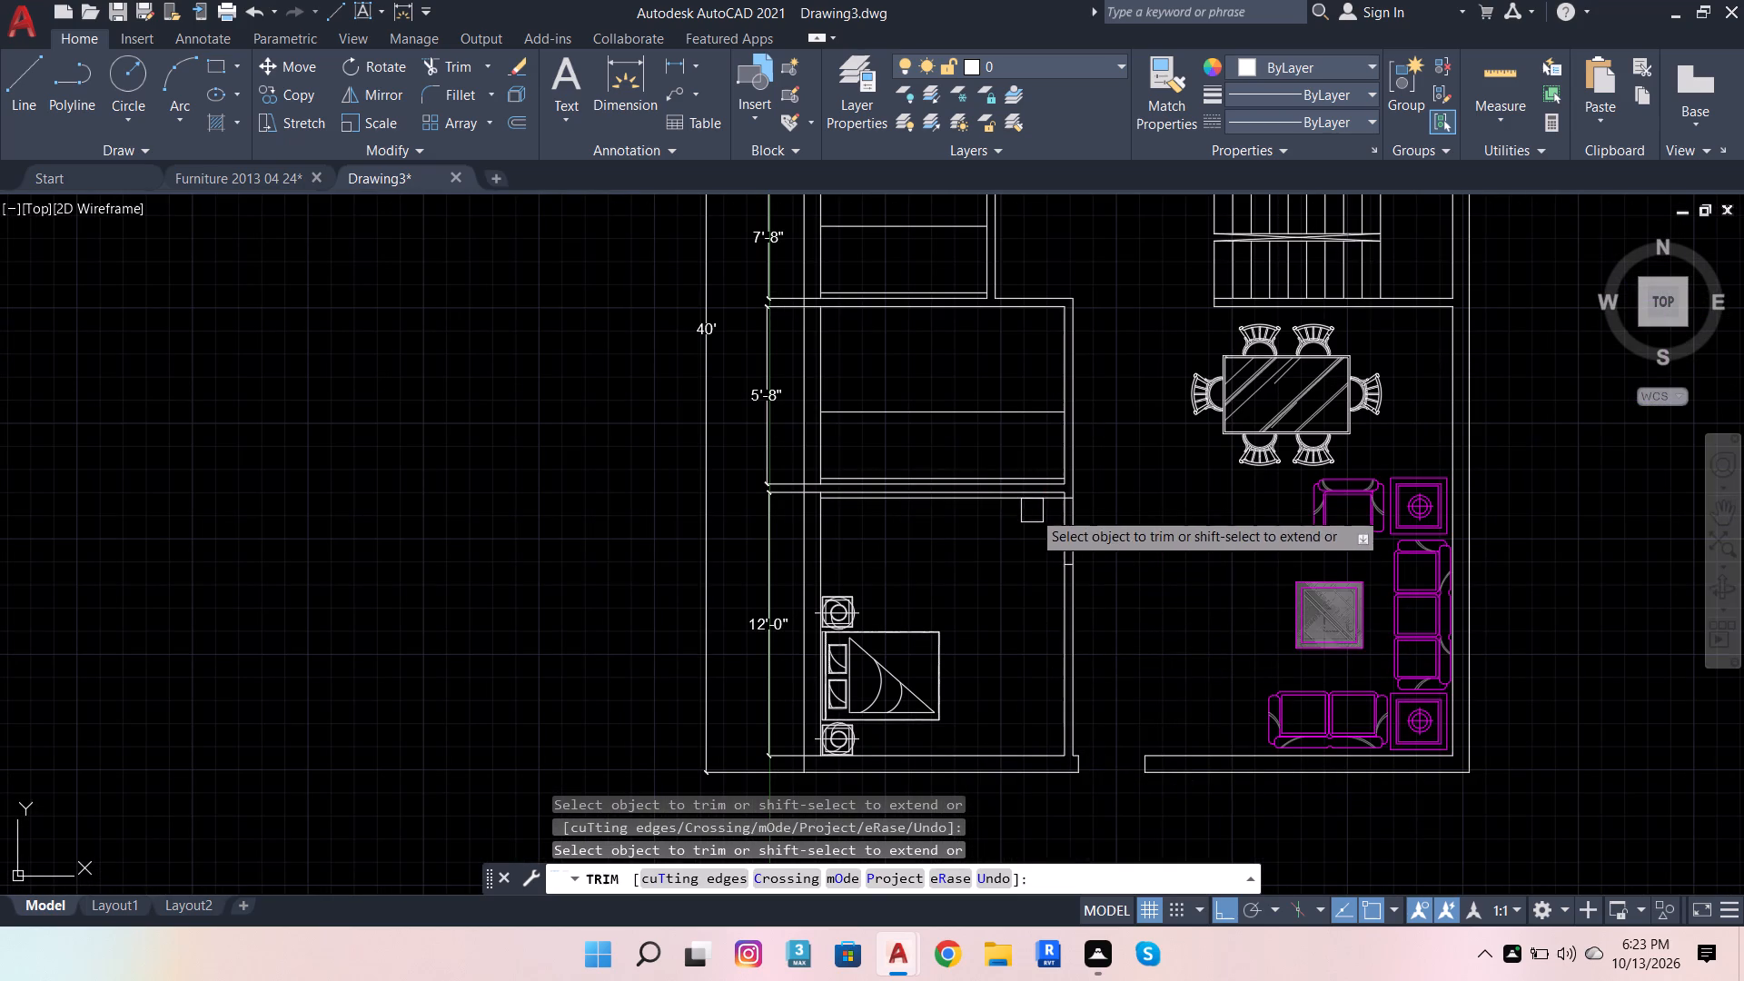
click(1032, 510)
click(1035, 500)
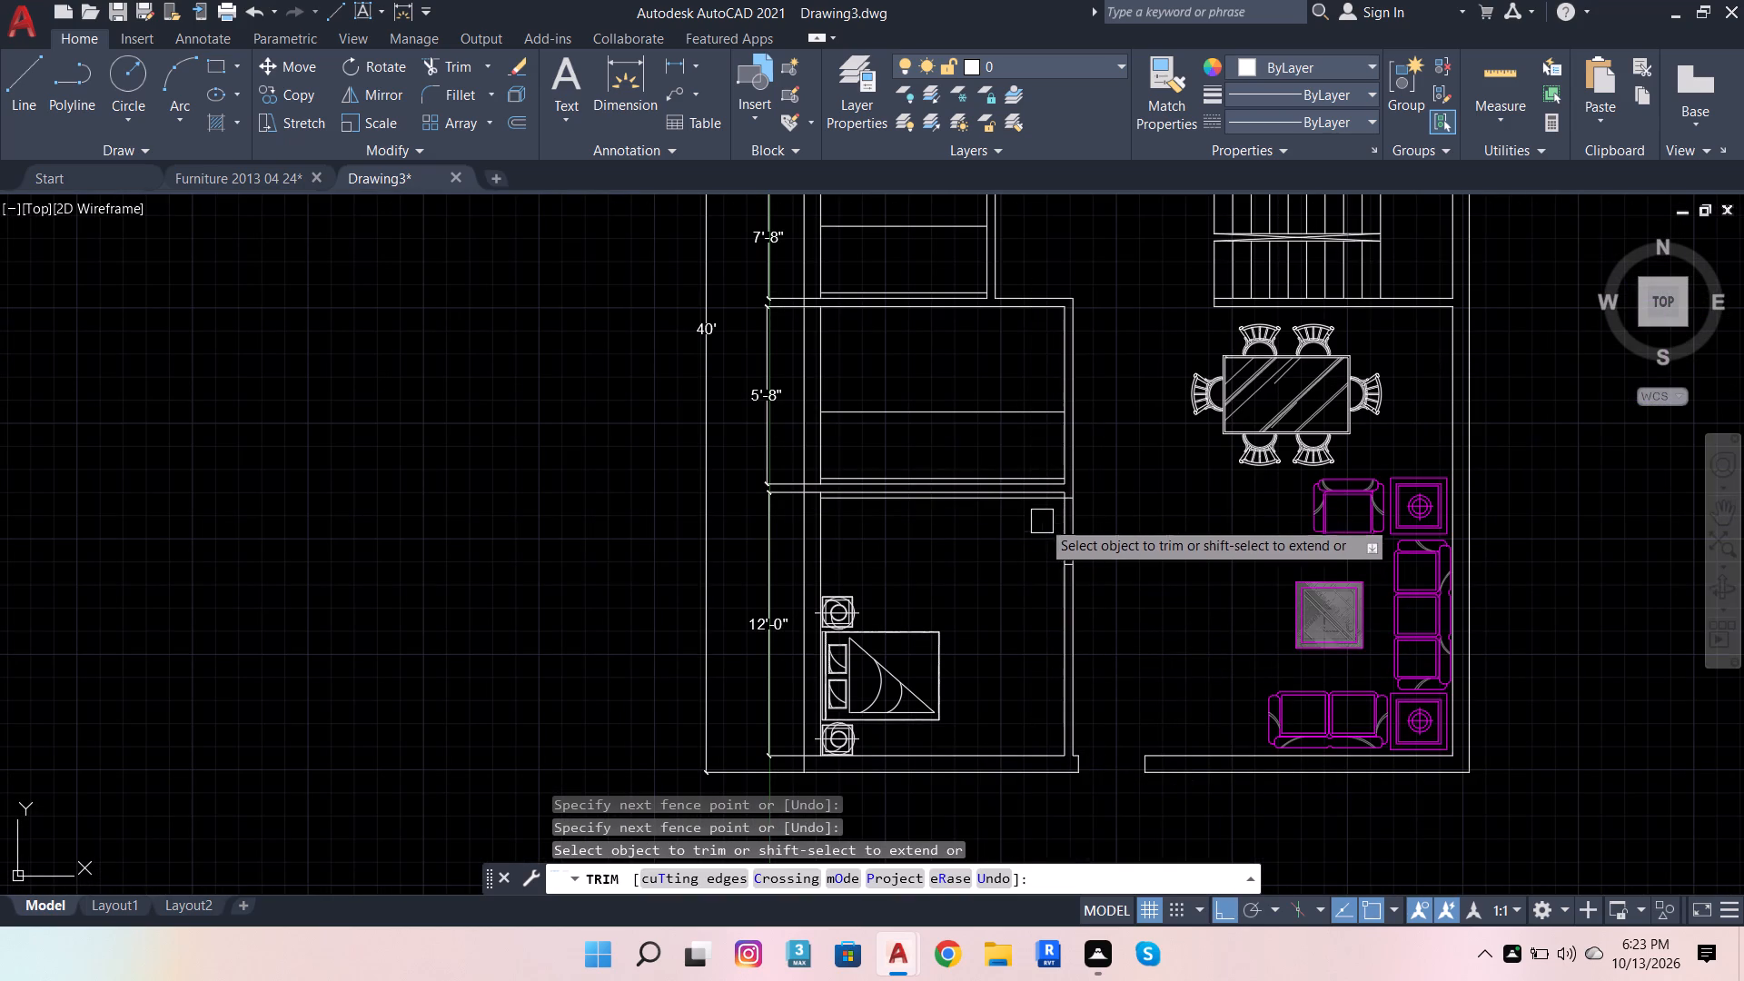
scroll(1037, 510, up, 3)
click(1046, 465)
click(1051, 545)
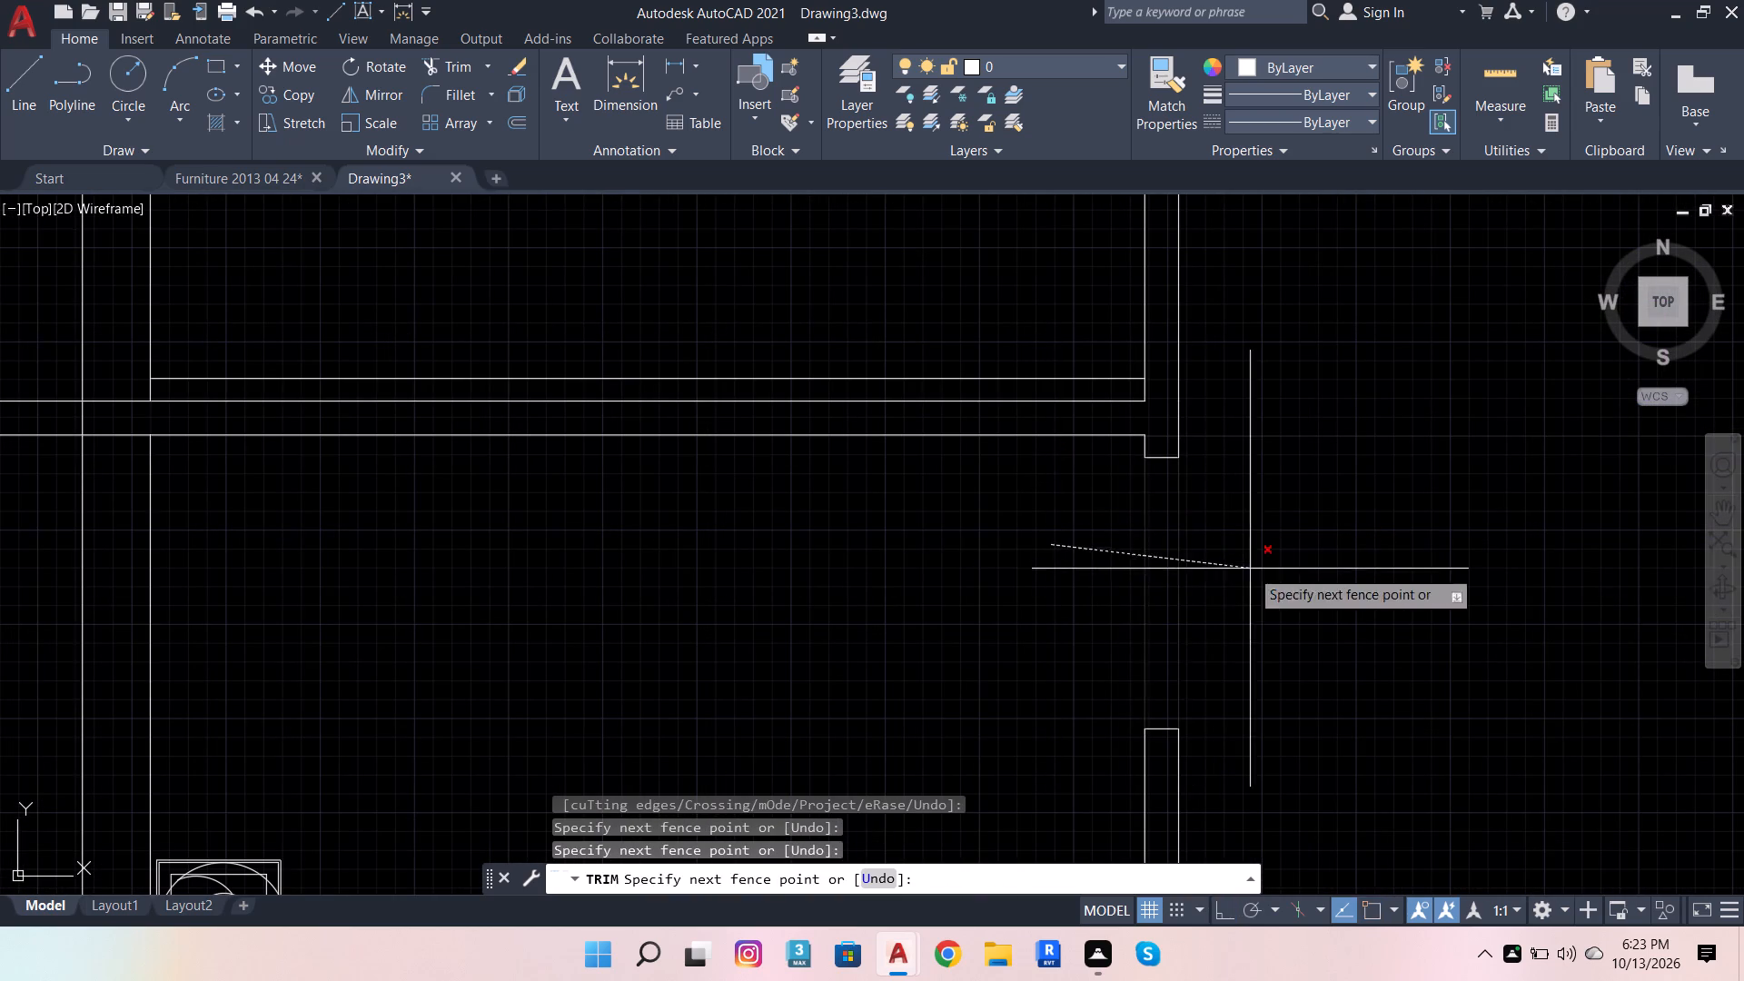
click(1251, 569)
Extend the kitchen's door-marking lines through its living-side wall, trim the parts inside the room, and cut the door opening.
scroll(1125, 636, down, 2)
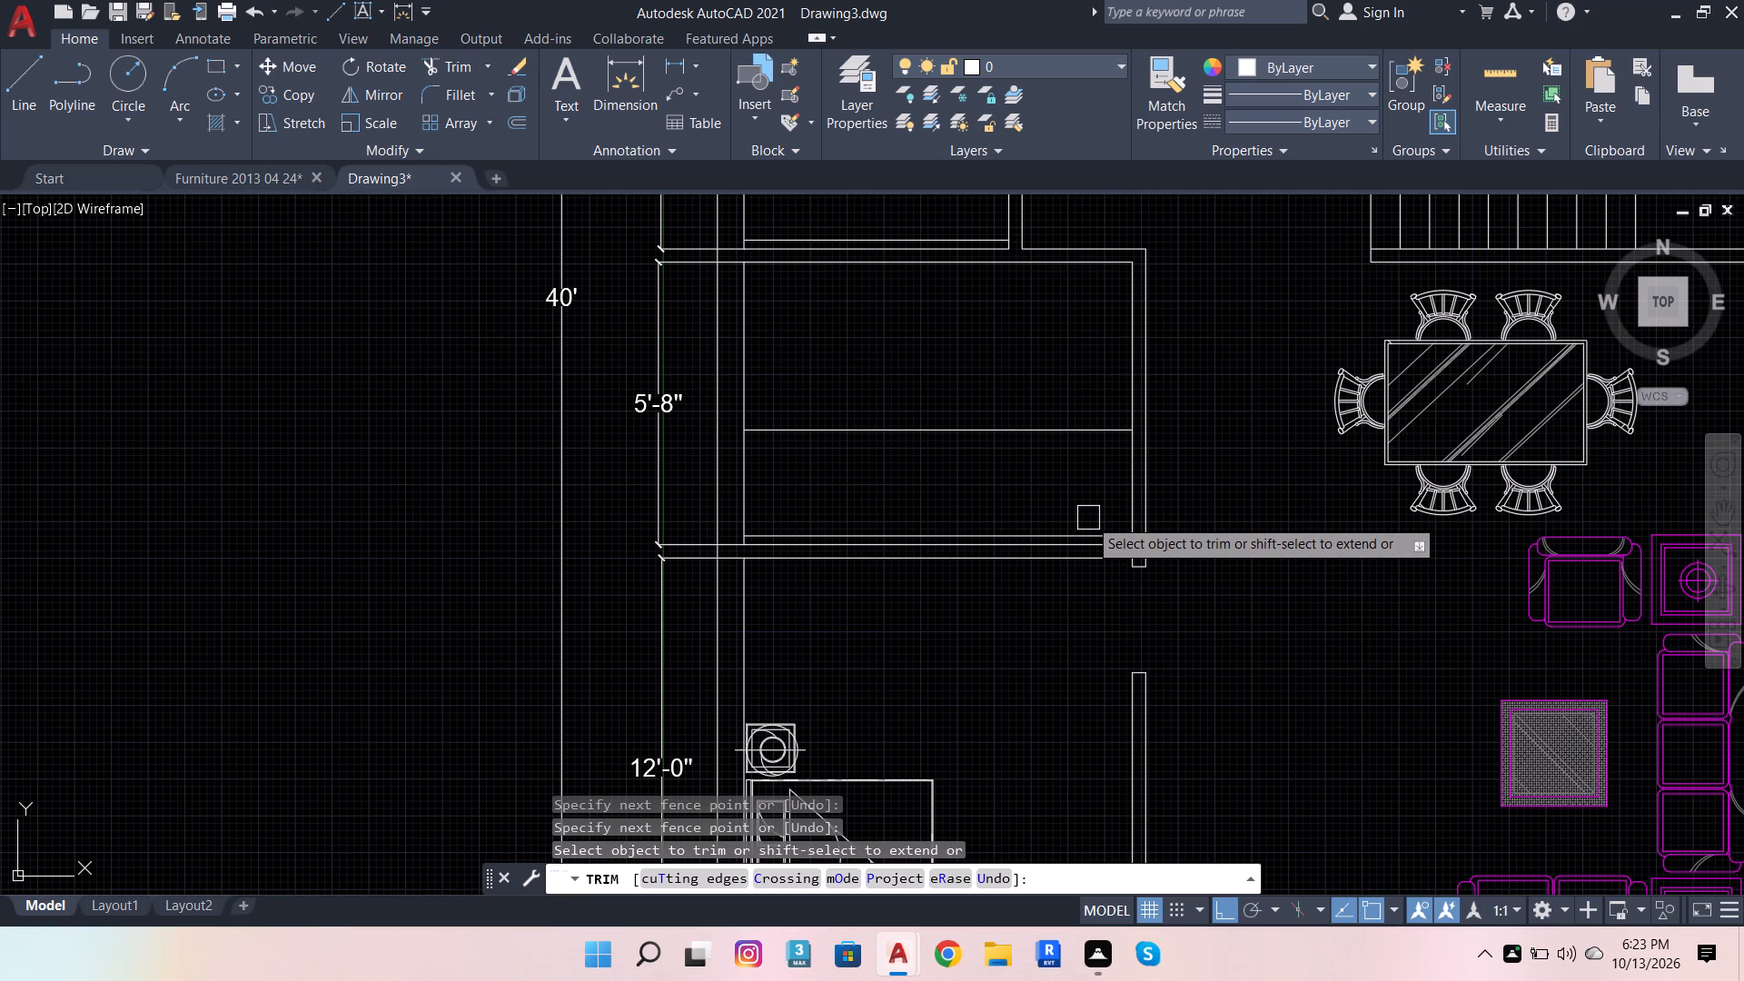
shift+click(1087, 525)
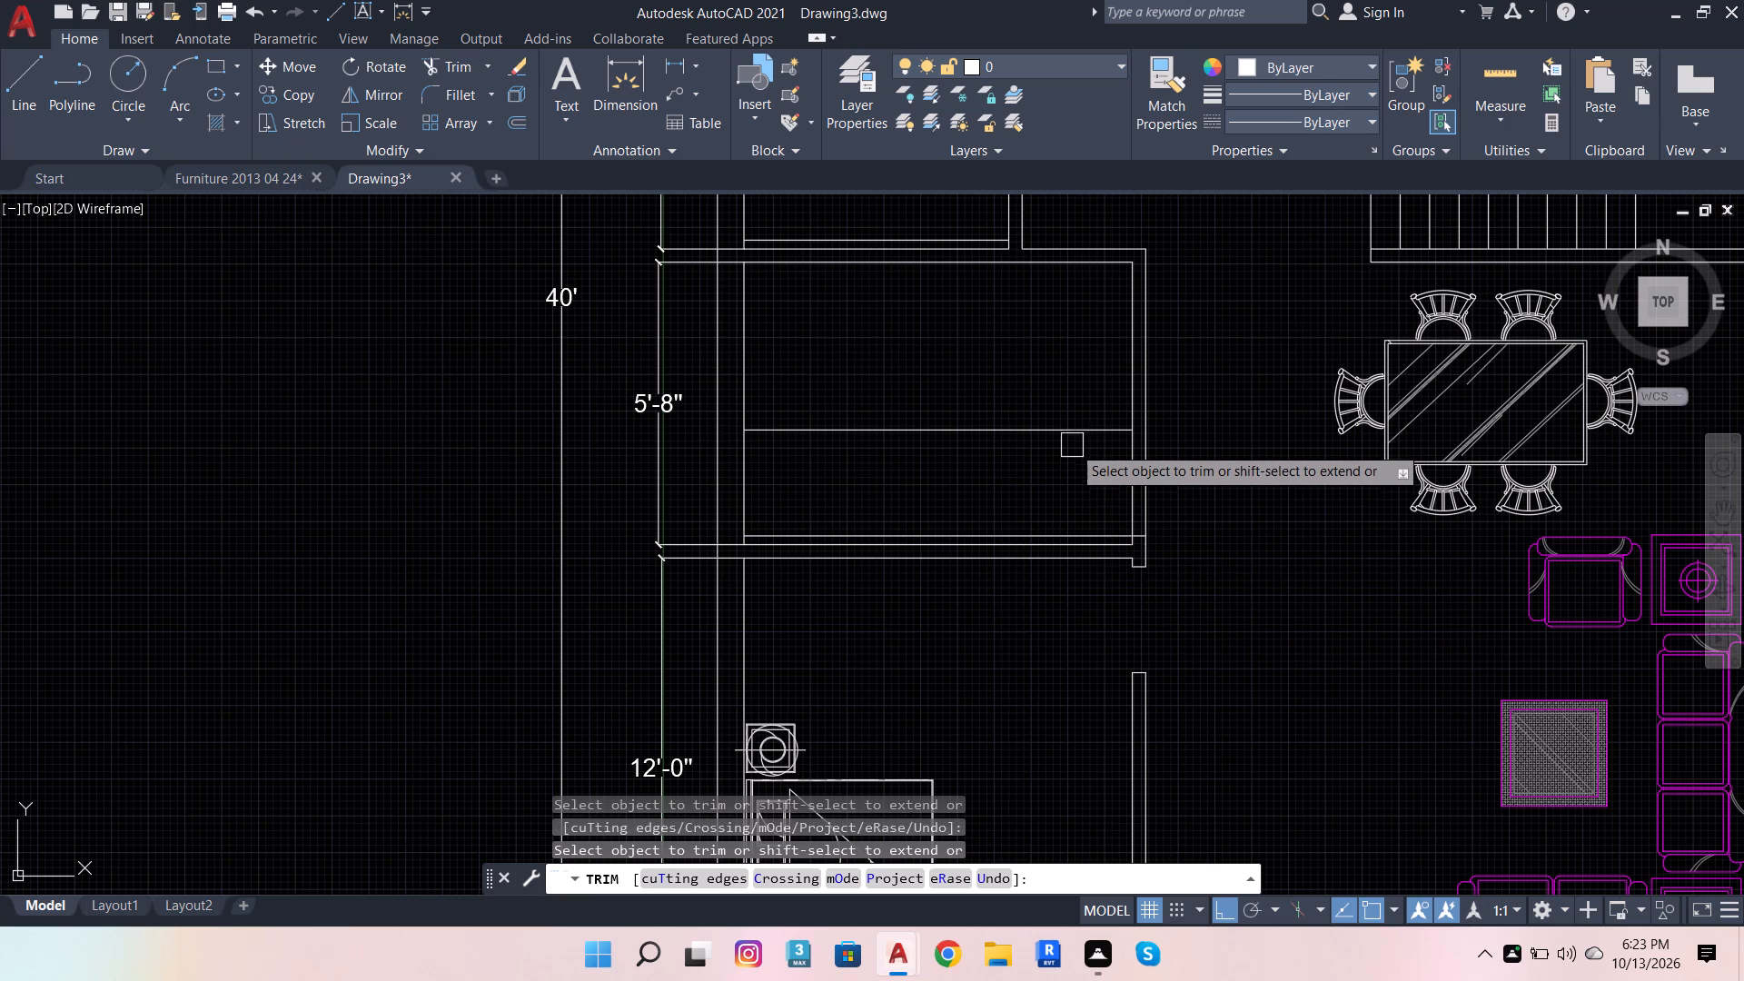
shift+click(1073, 436)
click(1075, 430)
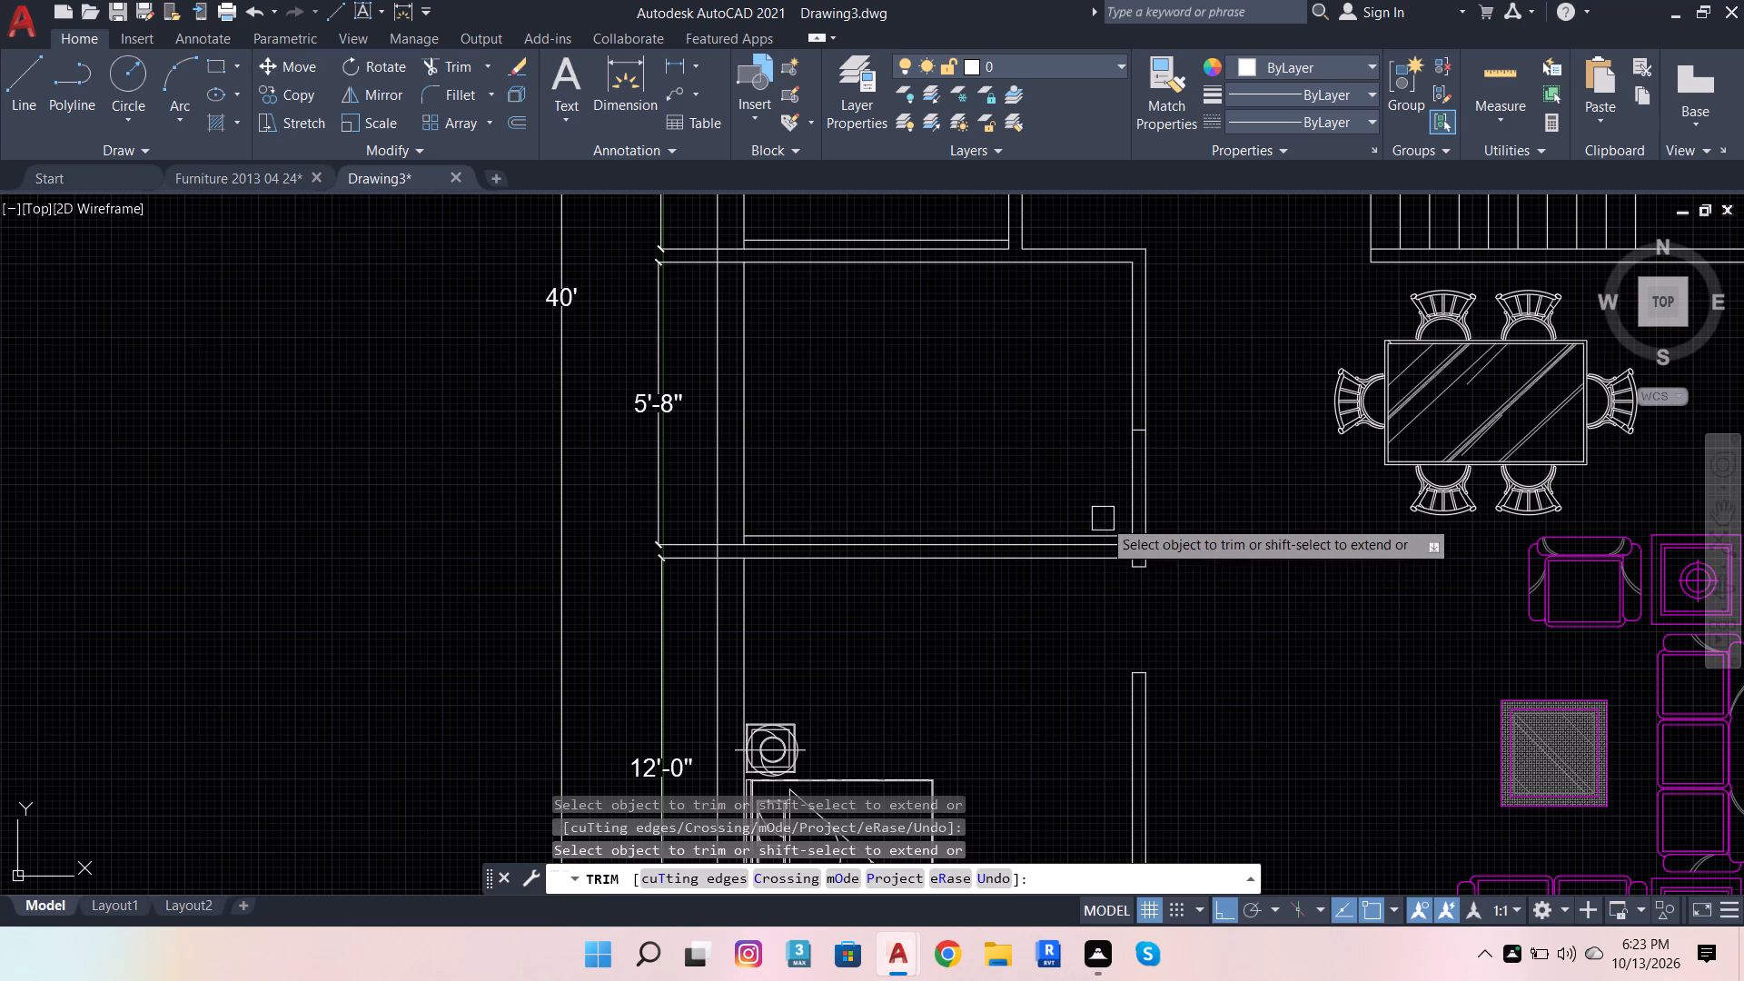
click(1103, 526)
click(1103, 489)
click(1184, 484)
Extend the bathroom's door-marking lines through its inner side wall, trim the parts inside the room, and cut the door opening.
scroll(1168, 547, down, 3)
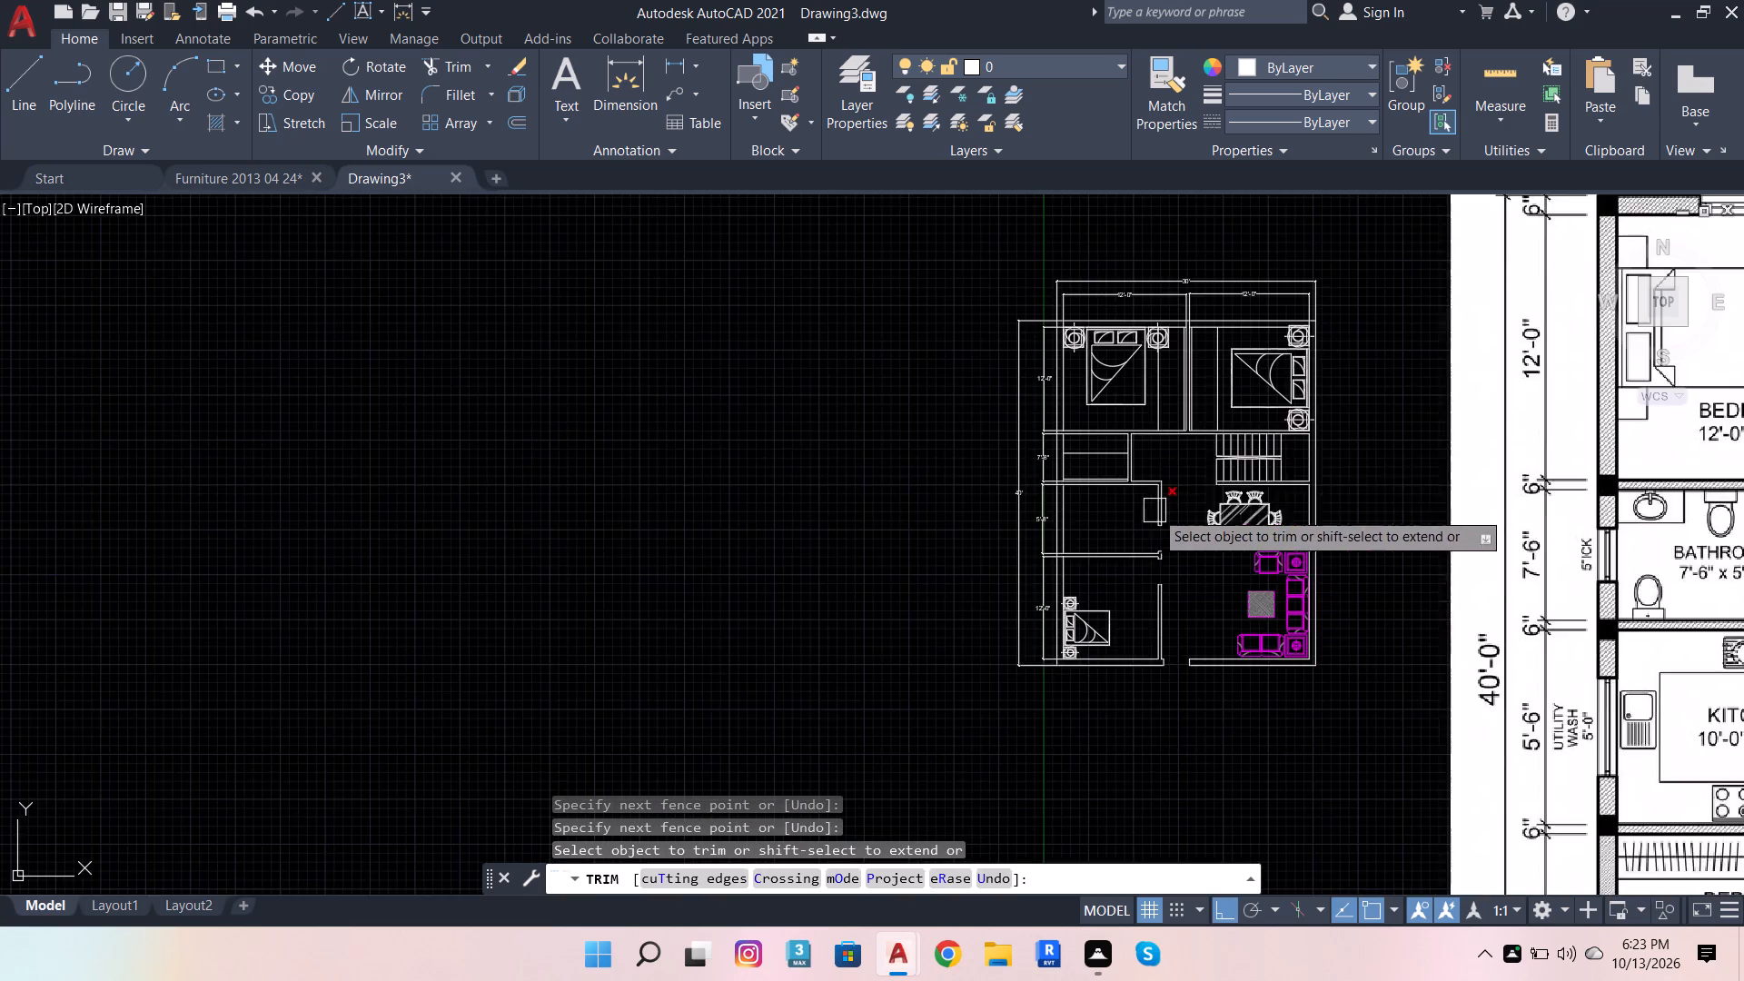
scroll(1151, 442, up, 4)
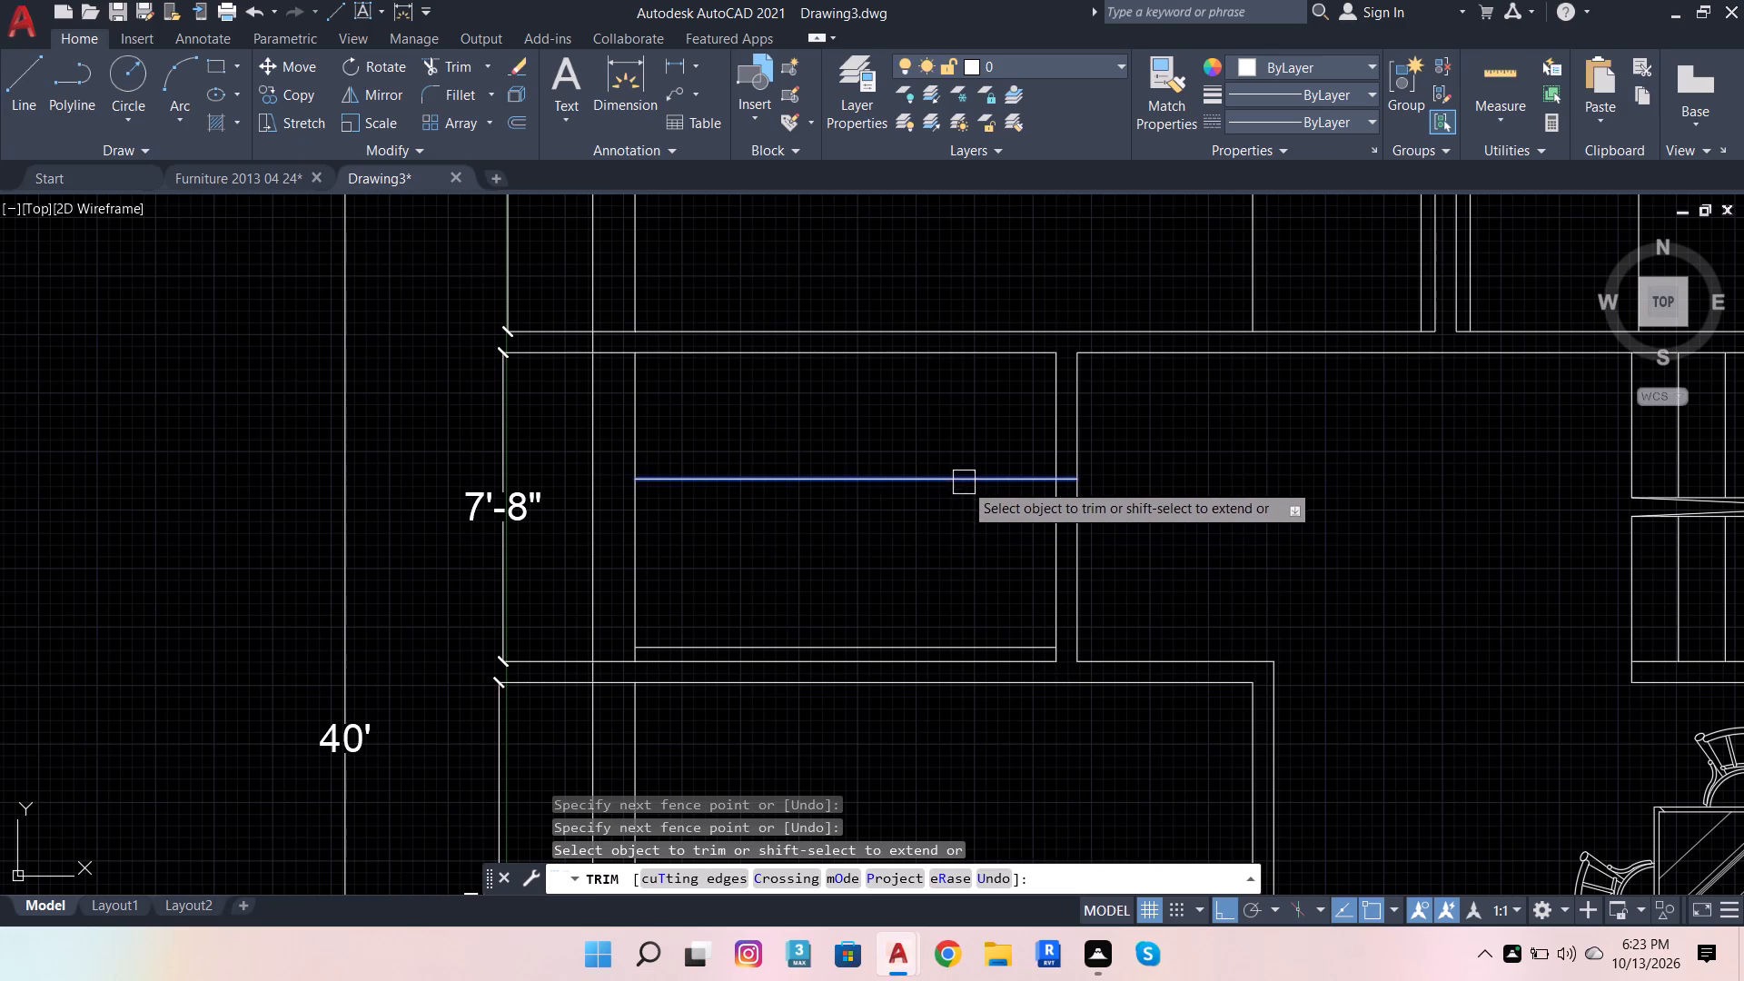
shift+click(966, 481)
shift+click(991, 638)
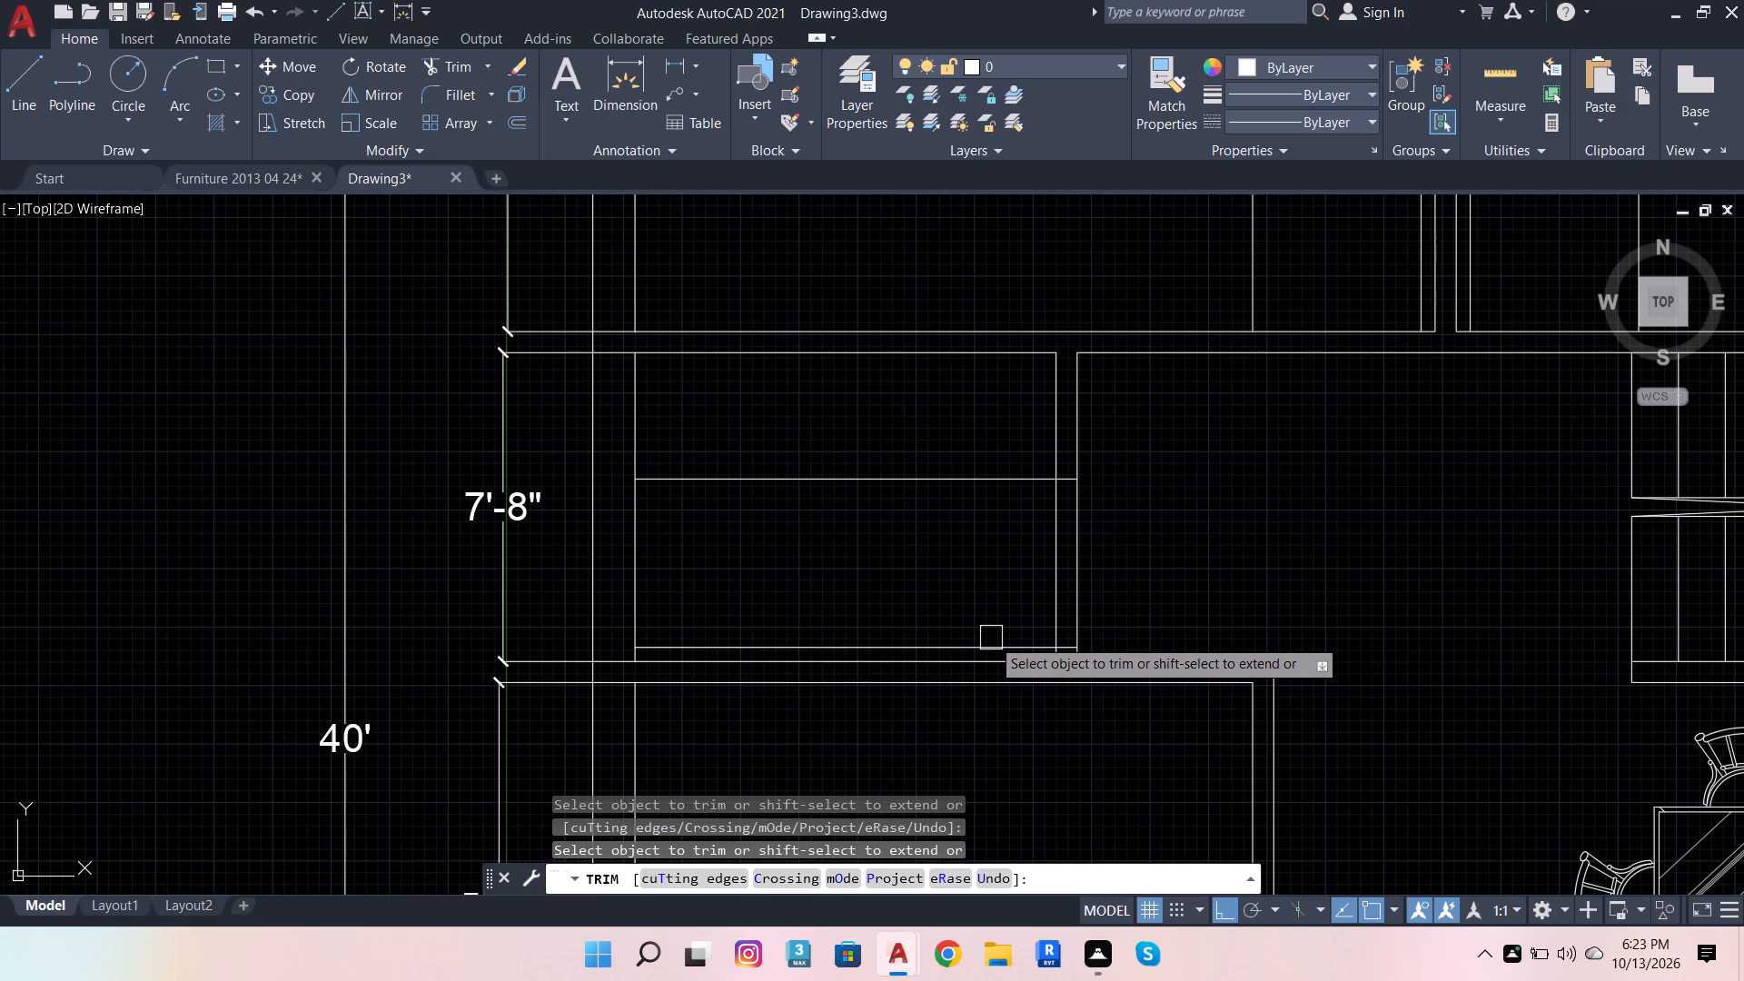
click(990, 640)
click(996, 464)
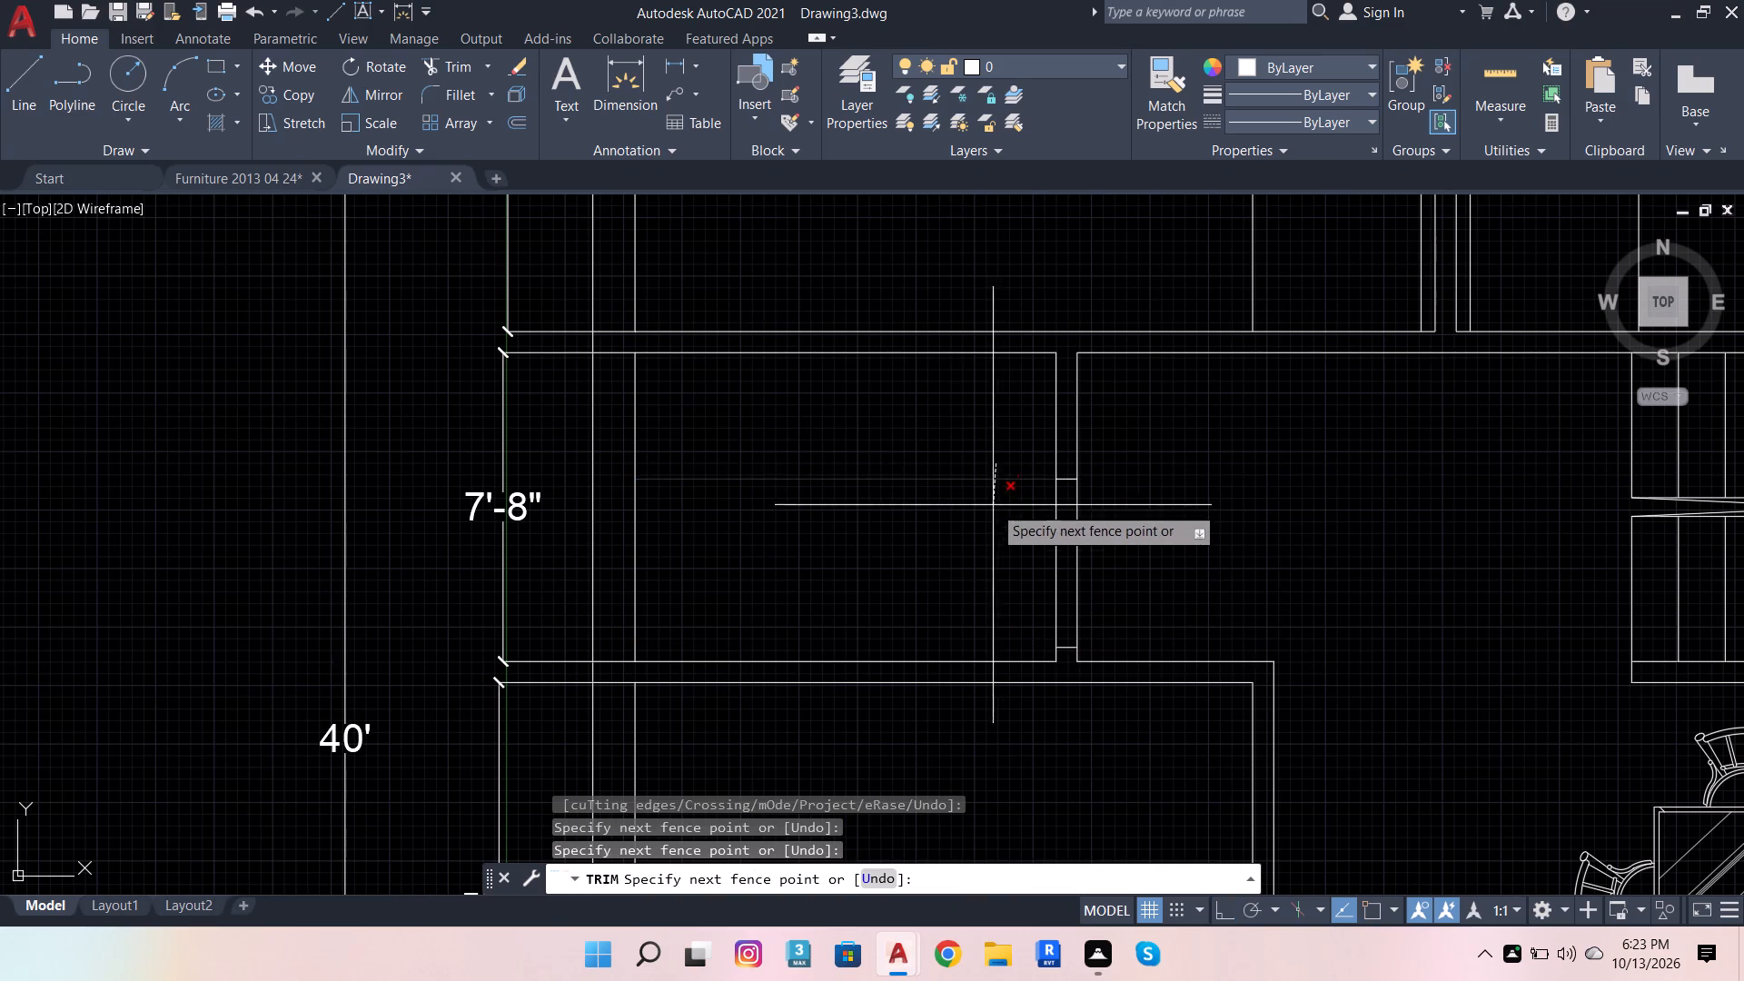
click(992, 511)
click(1001, 523)
click(1231, 580)
Extend the four door-marking lines of the upper bedrooms through their lower wall and trim away the parts inside the rooms.
scroll(1069, 626, down, 2)
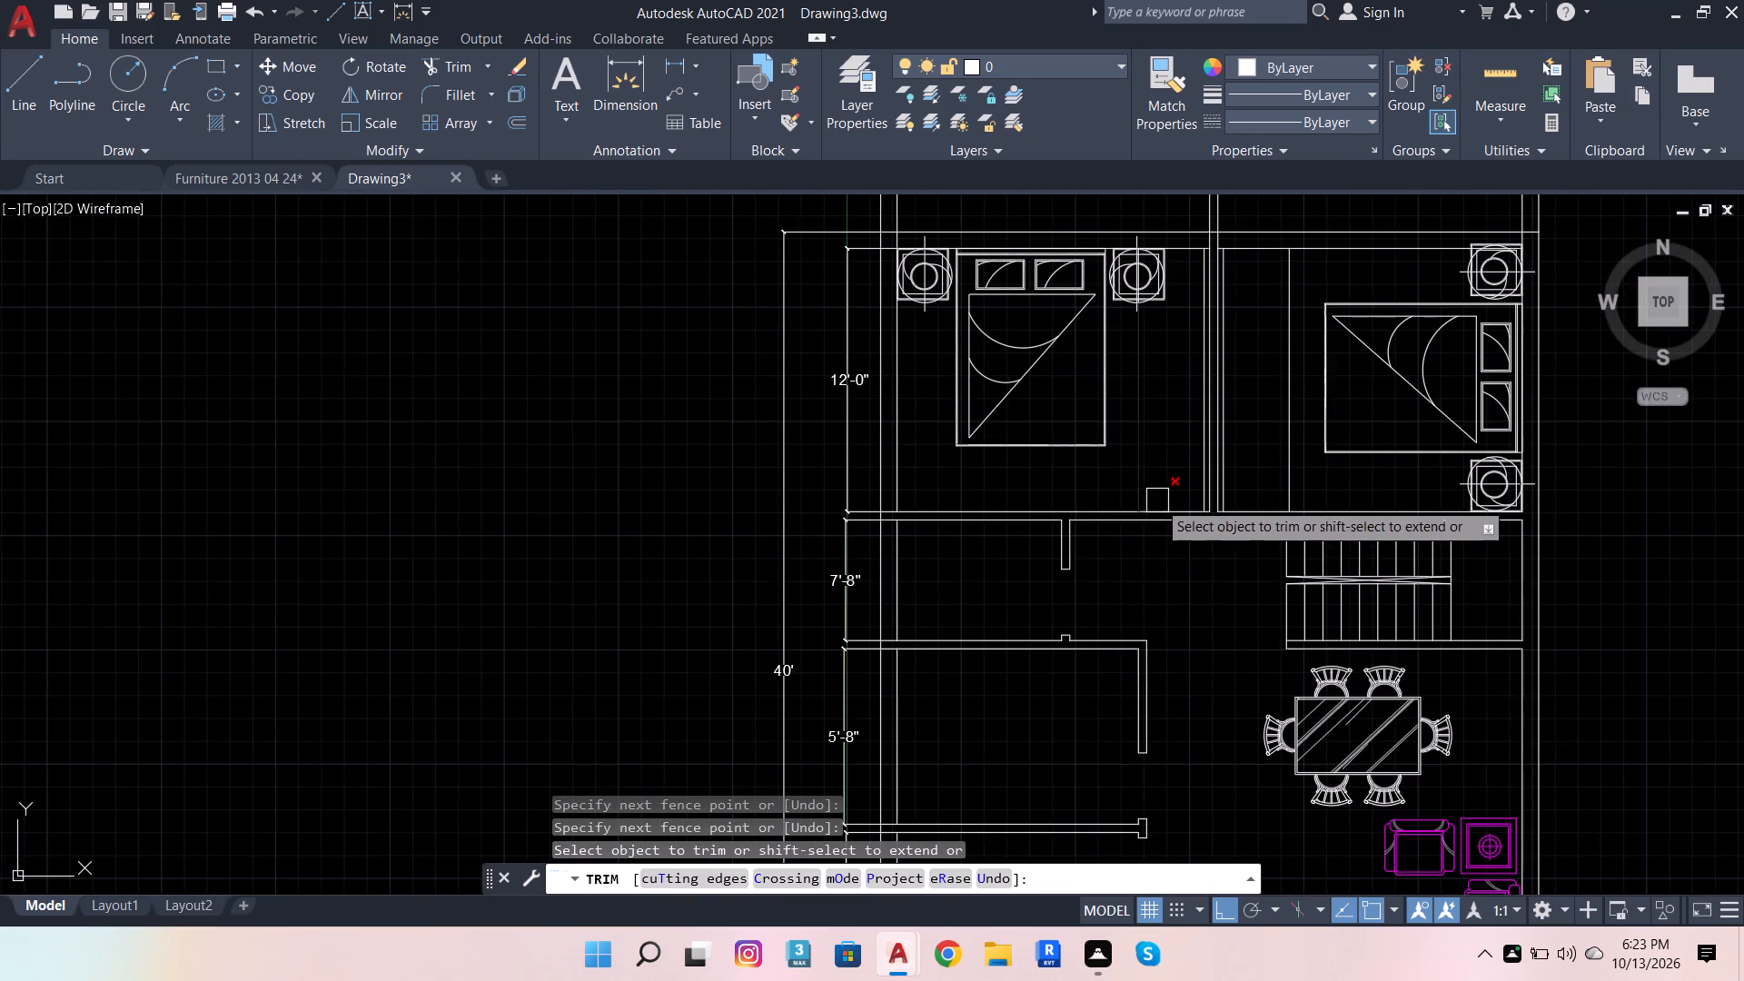
scroll(1159, 498, up, 2)
shift+click(1105, 500)
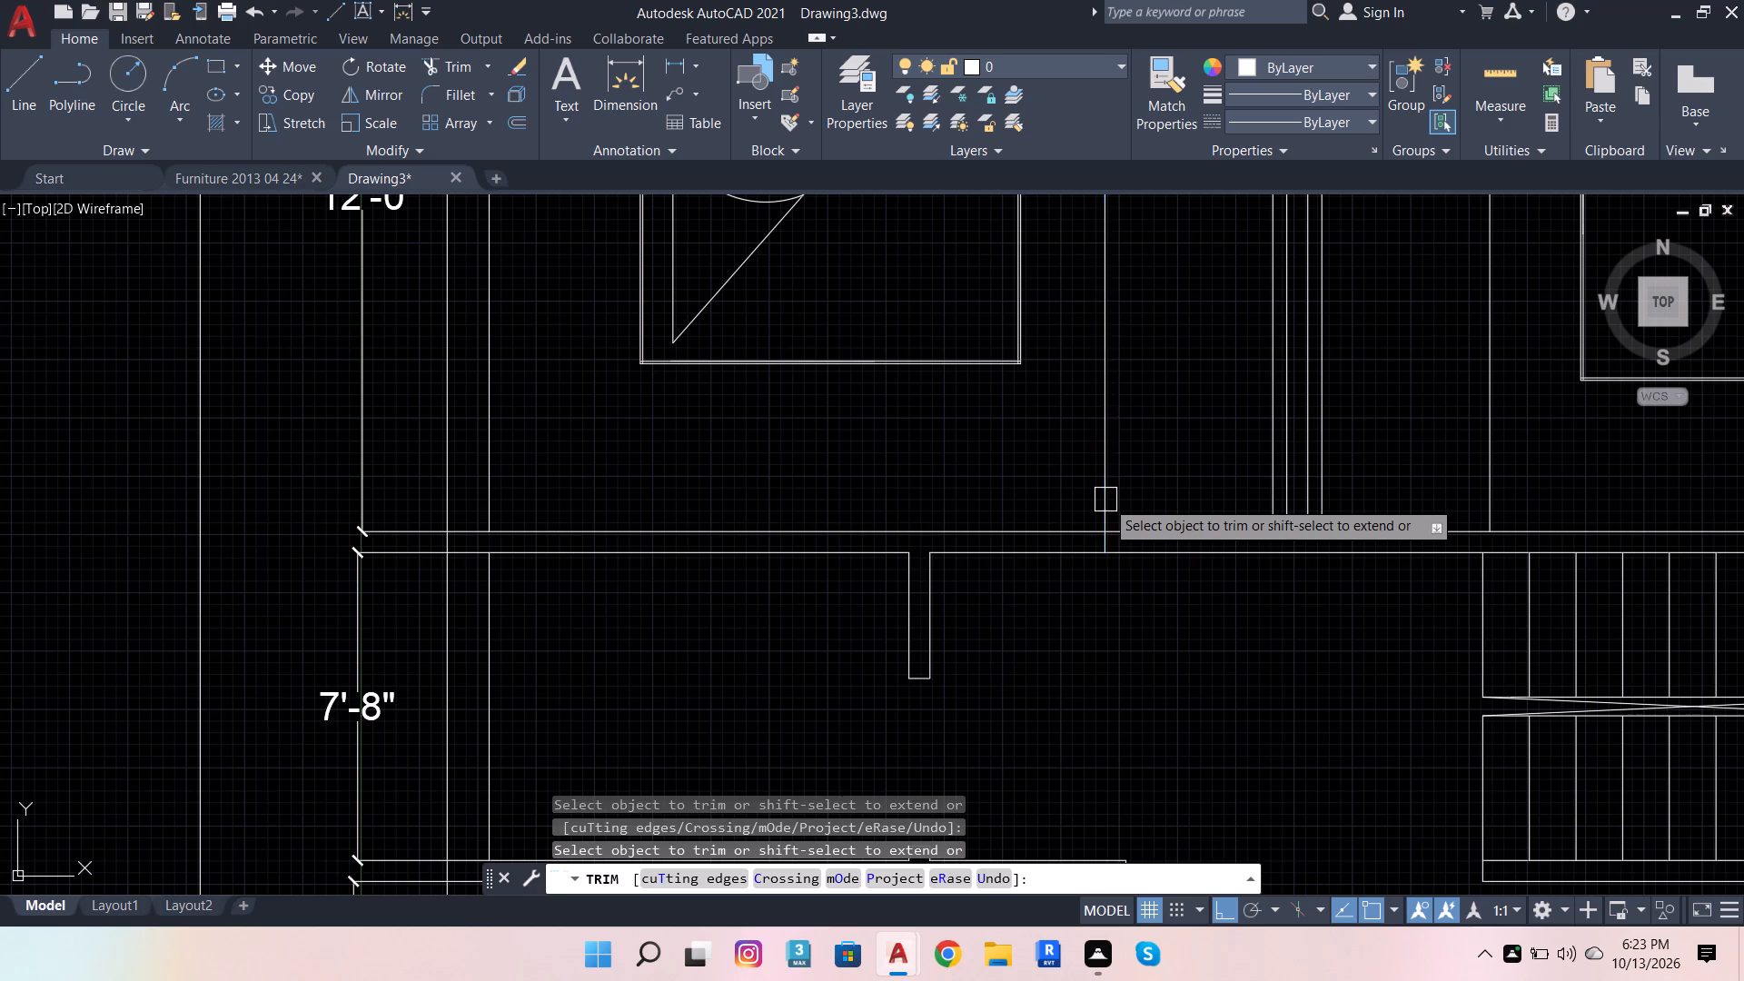
shift+click(1263, 510)
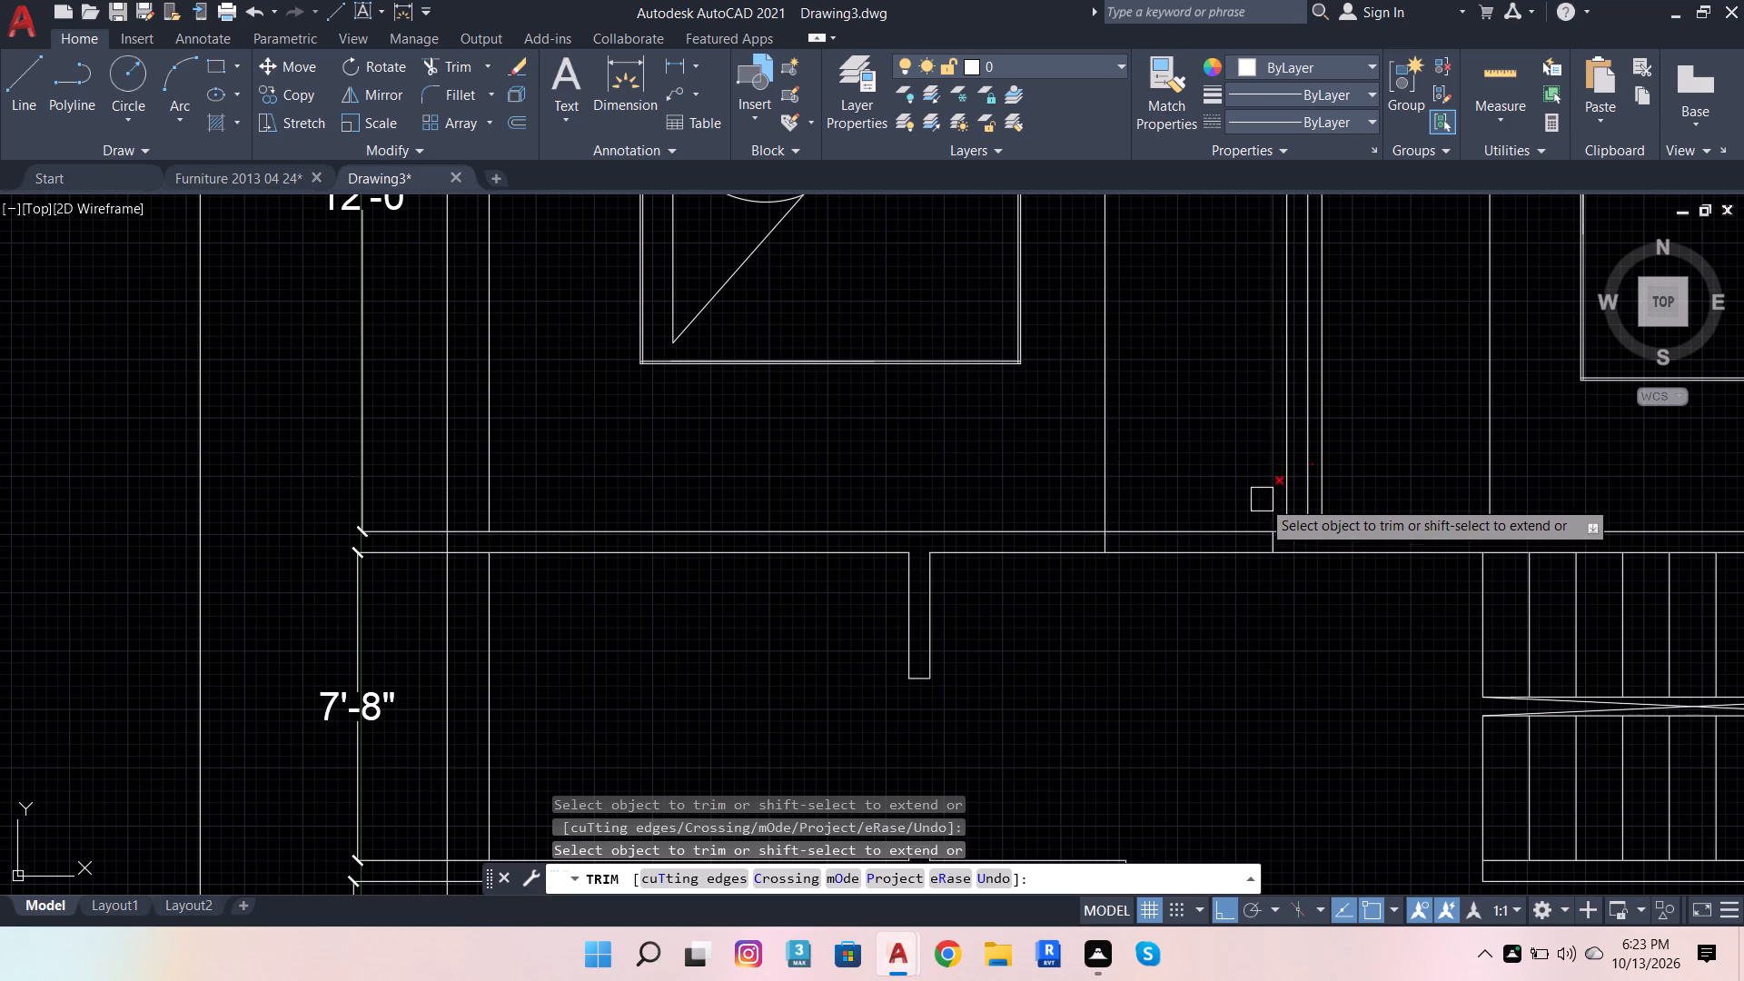
shift+click(1321, 482)
shift+click(1491, 481)
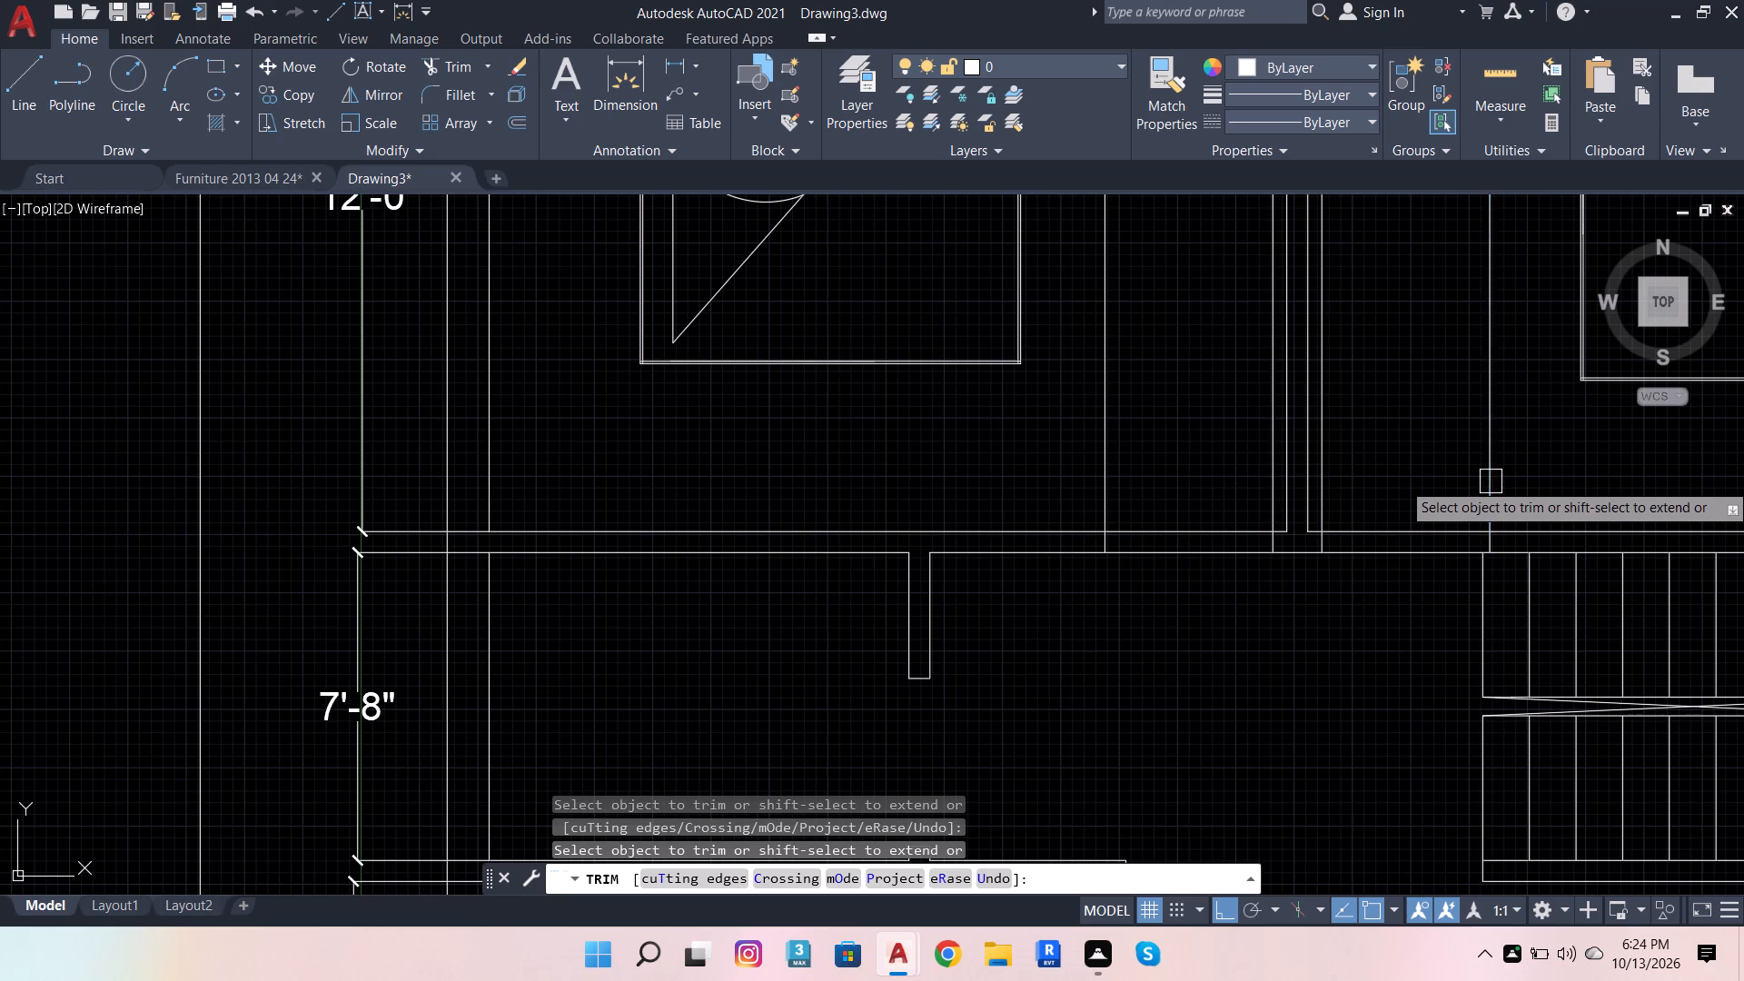
click(1496, 479)
click(1324, 475)
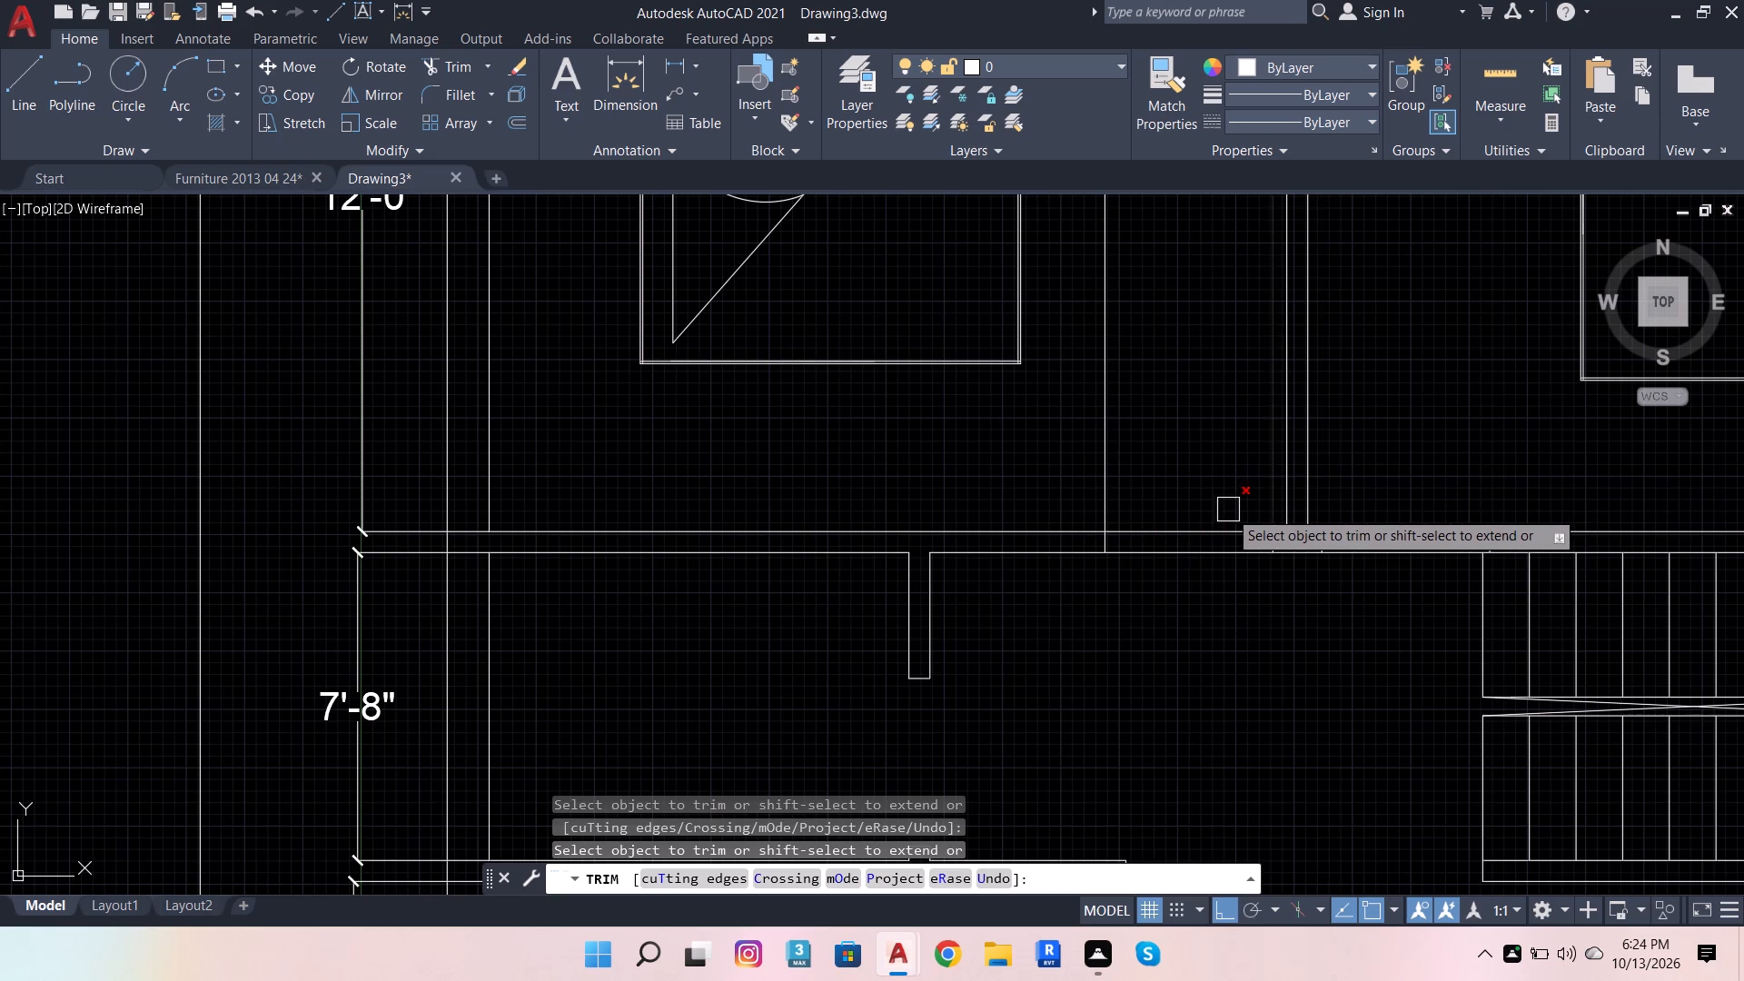
click(1270, 481)
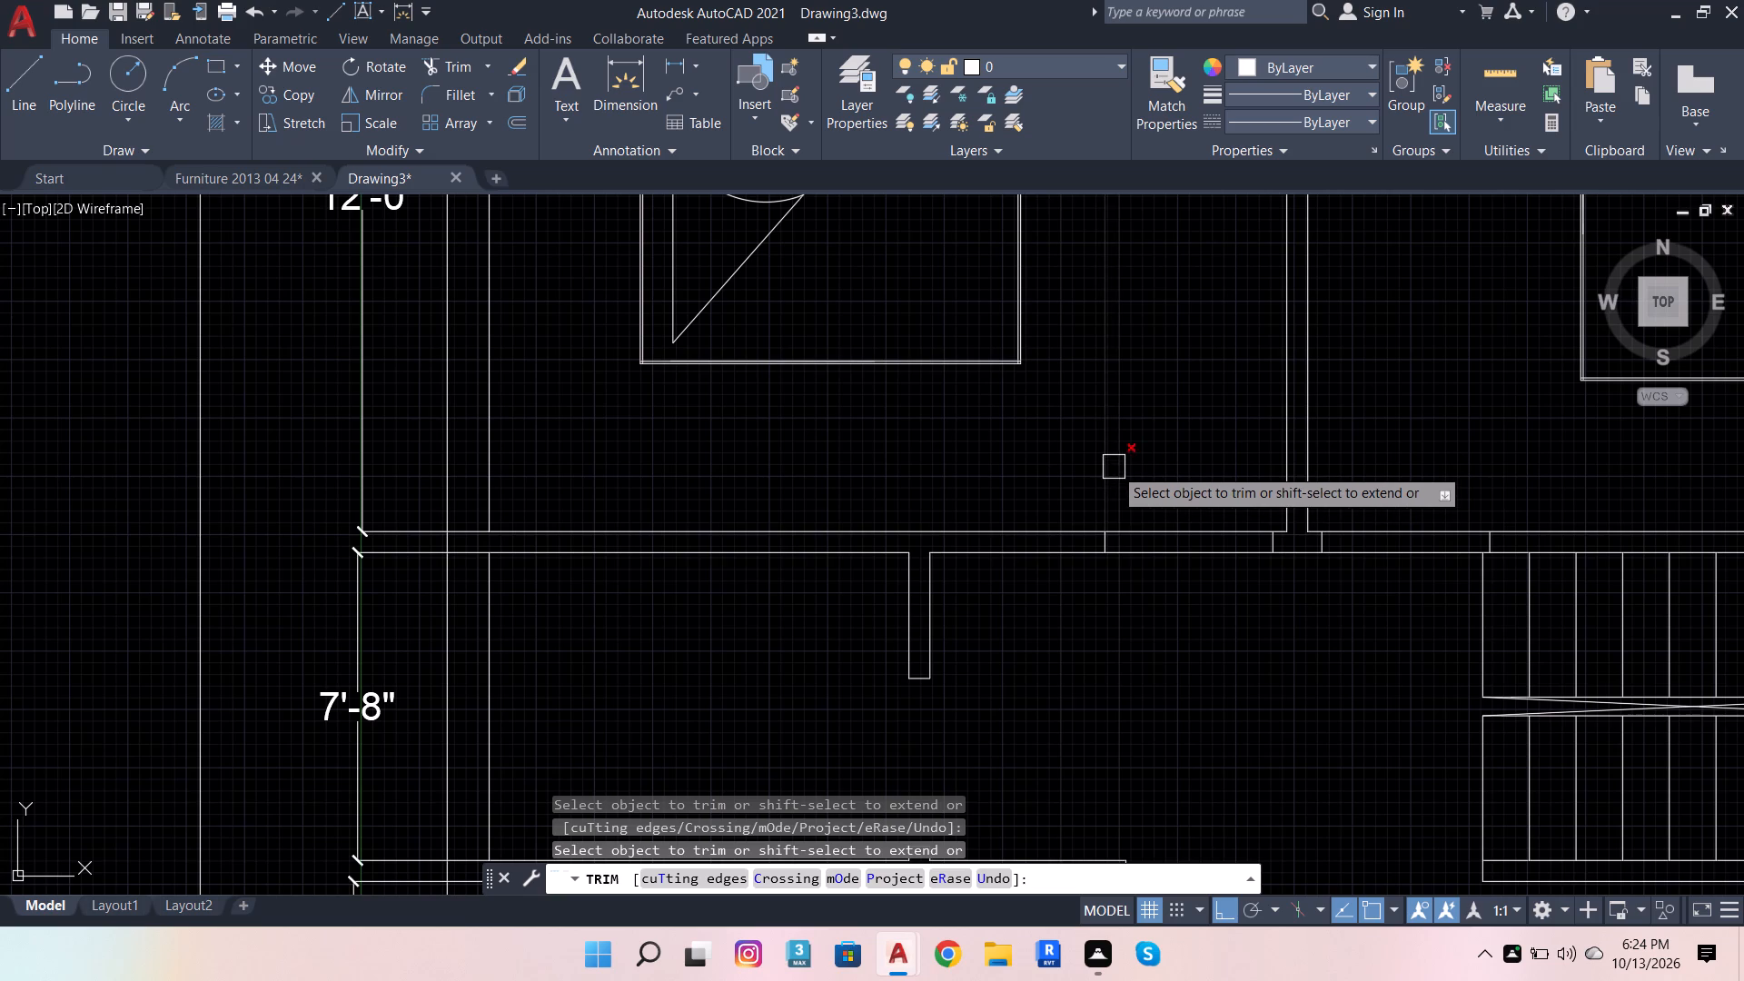
click(1114, 467)
Cut the two door openings in the upper bedrooms' lower wall, one on each side of the partition wall.
click(1171, 451)
click(1173, 637)
click(1431, 489)
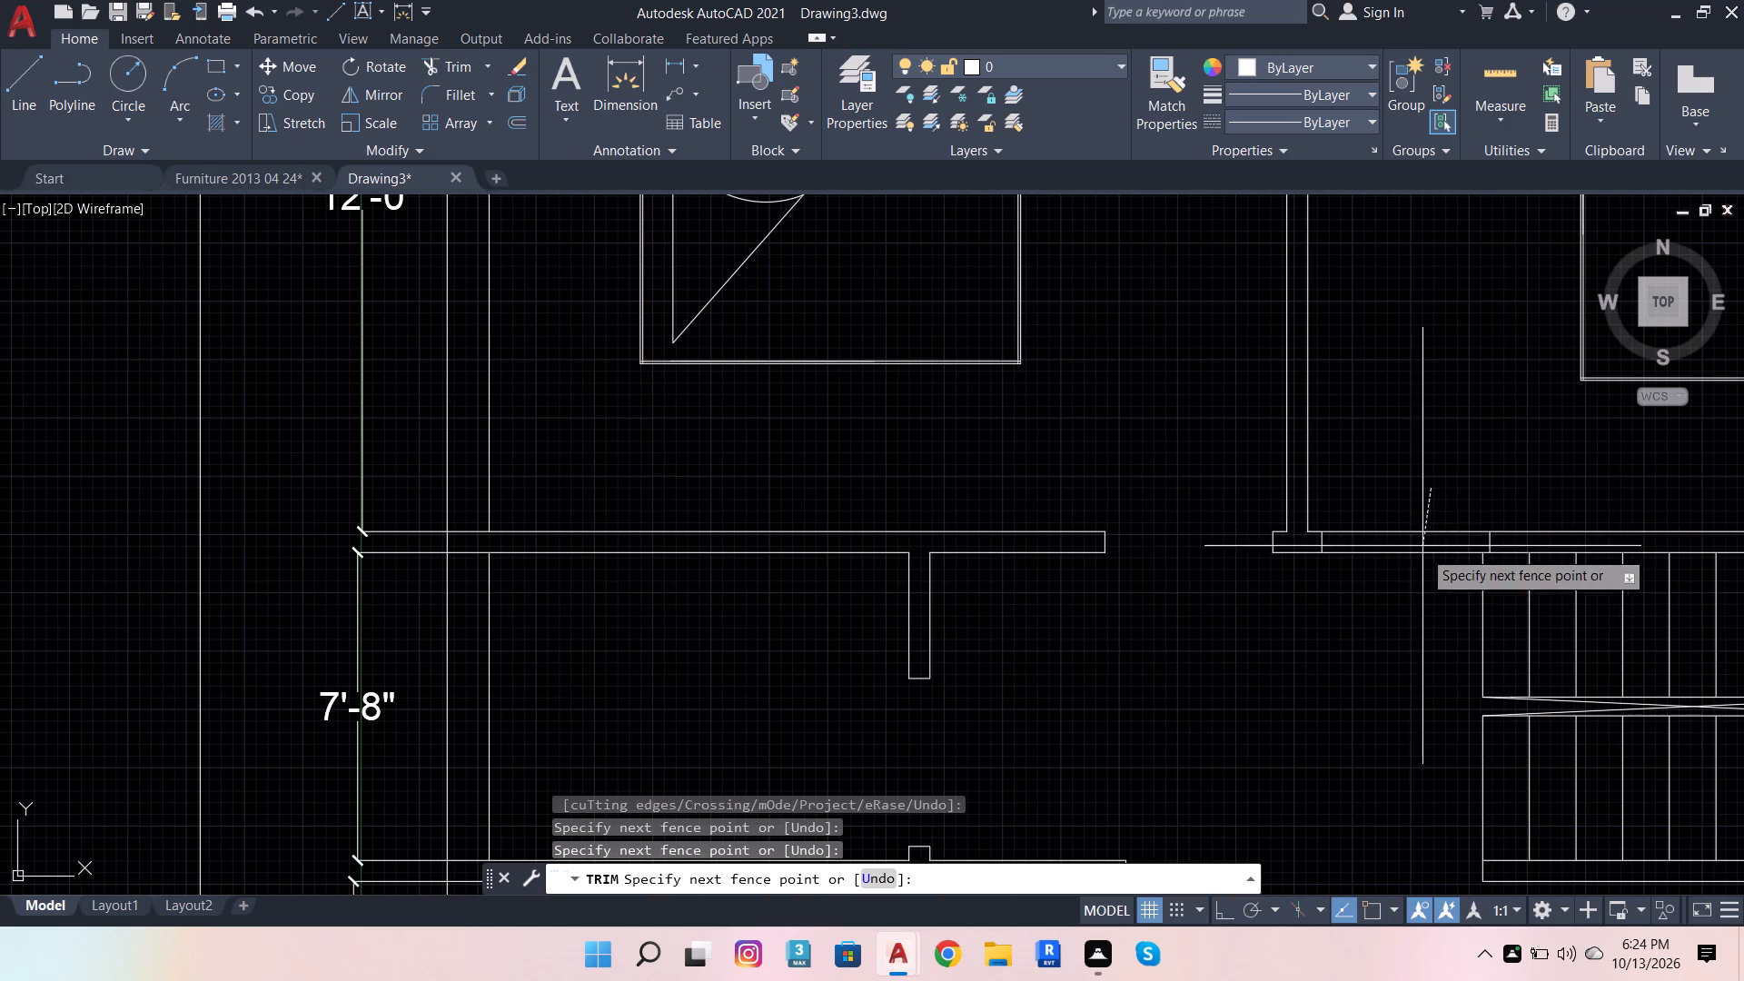
click(1415, 571)
Examine the door openings across the drawn plan against the doors shown in the reference floor plan.
scroll(1382, 474, down, 3)
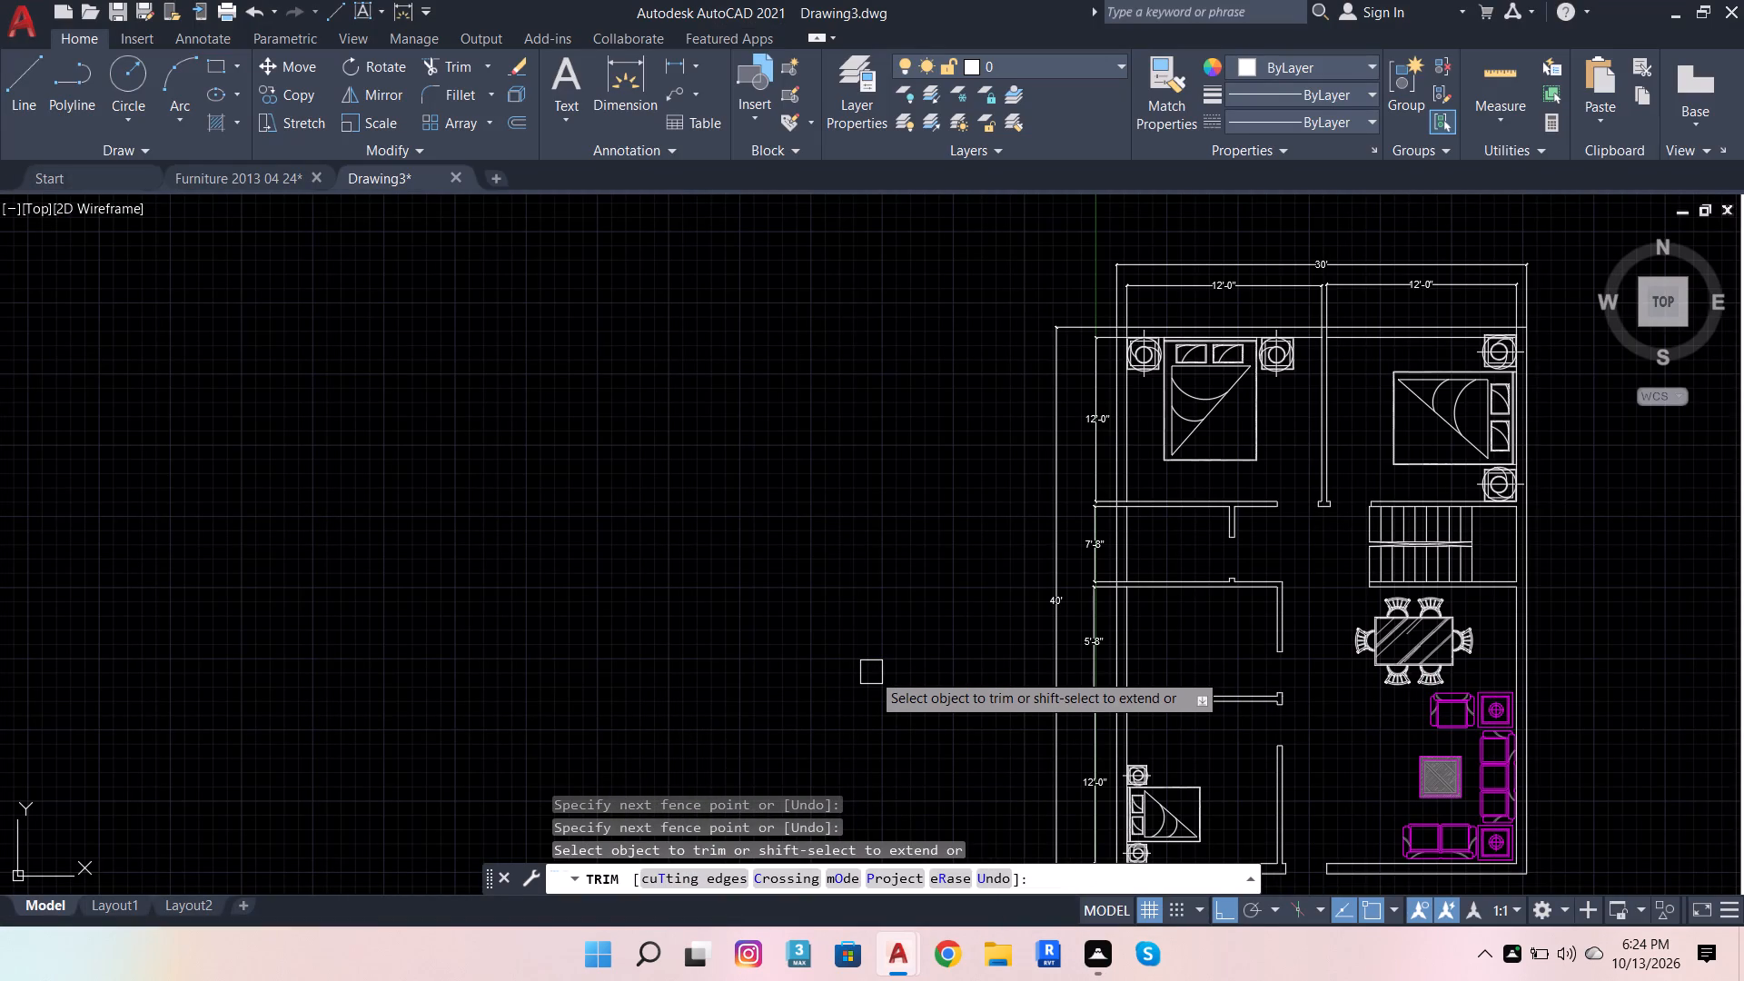
scroll(805, 593, down, 2)
scroll(1034, 655, up, 2)
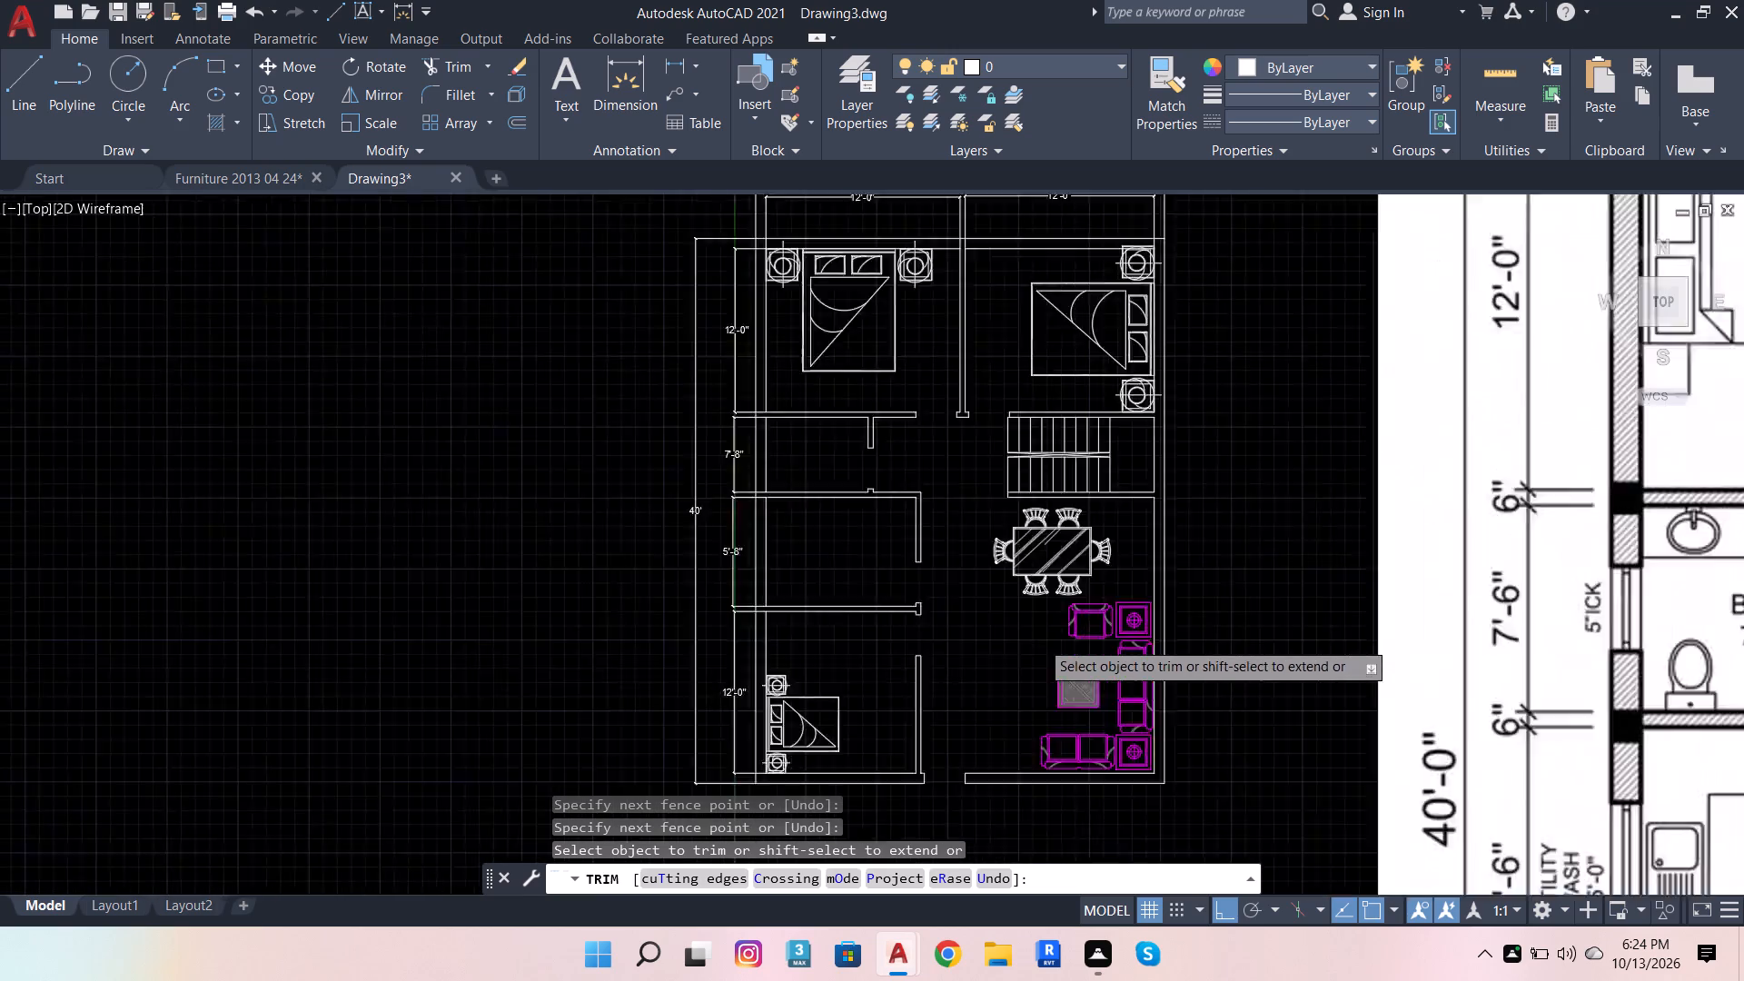
scroll(1041, 639, up, 1)
scroll(772, 635, down, 1)
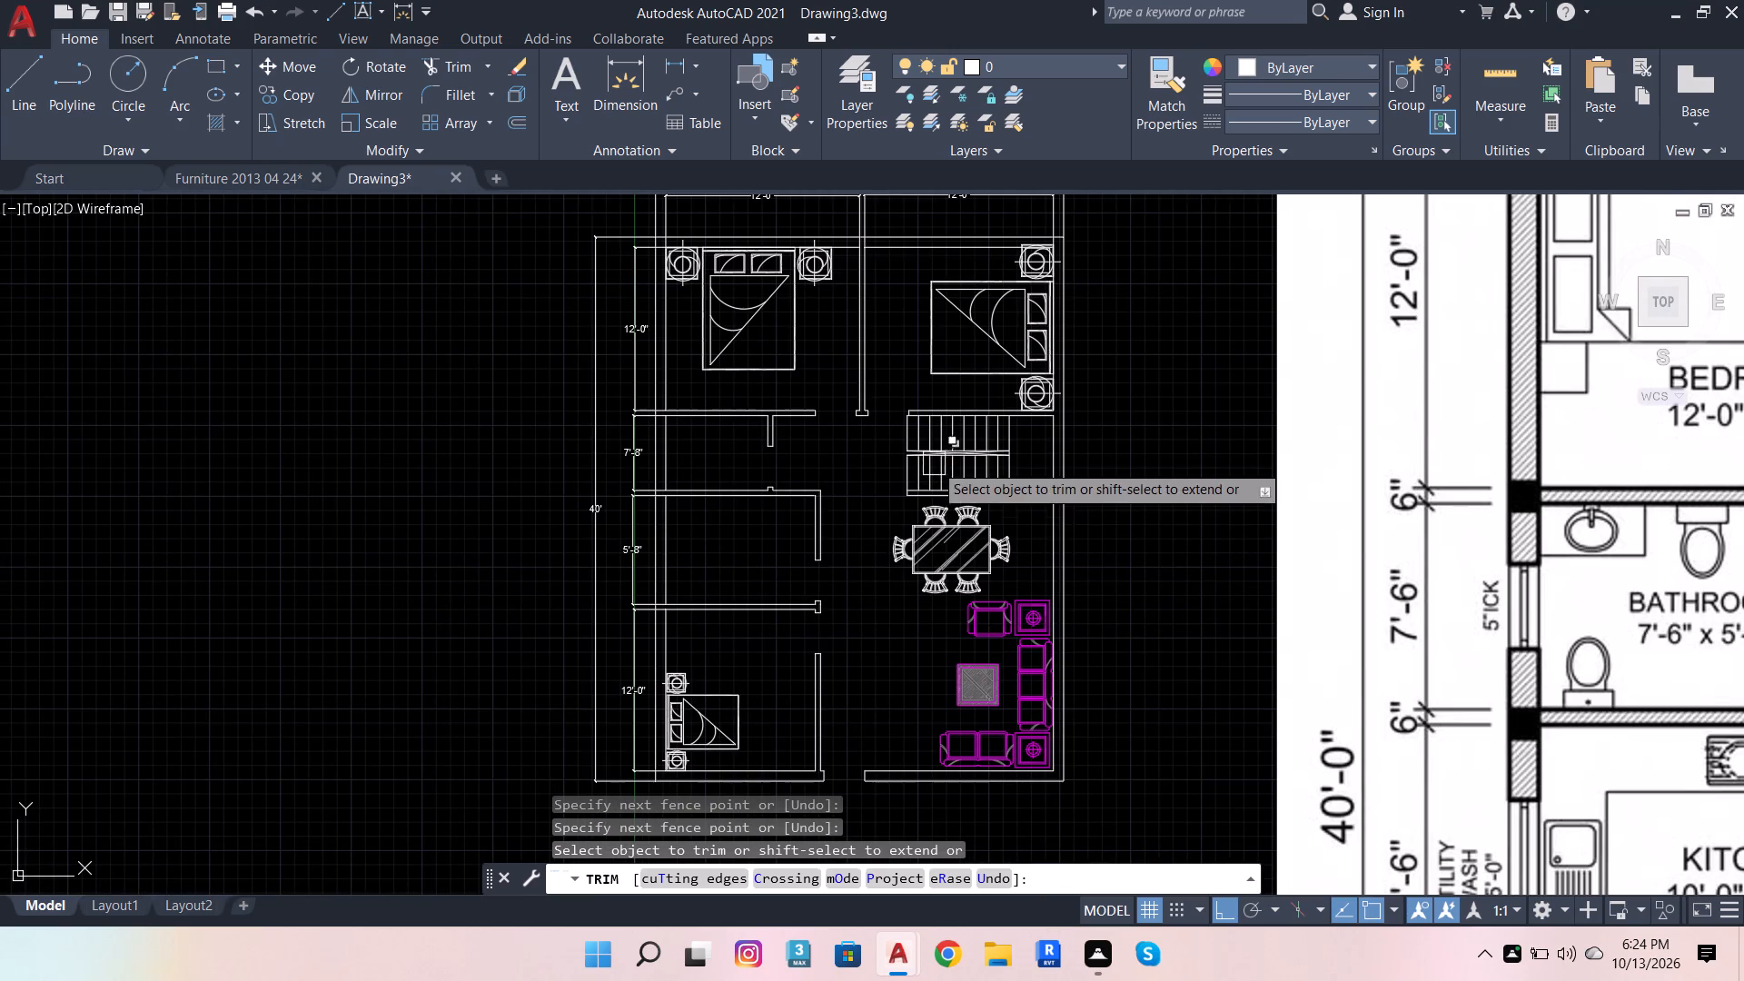
scroll(990, 564, down, 2)
scroll(1092, 418, up, 1)
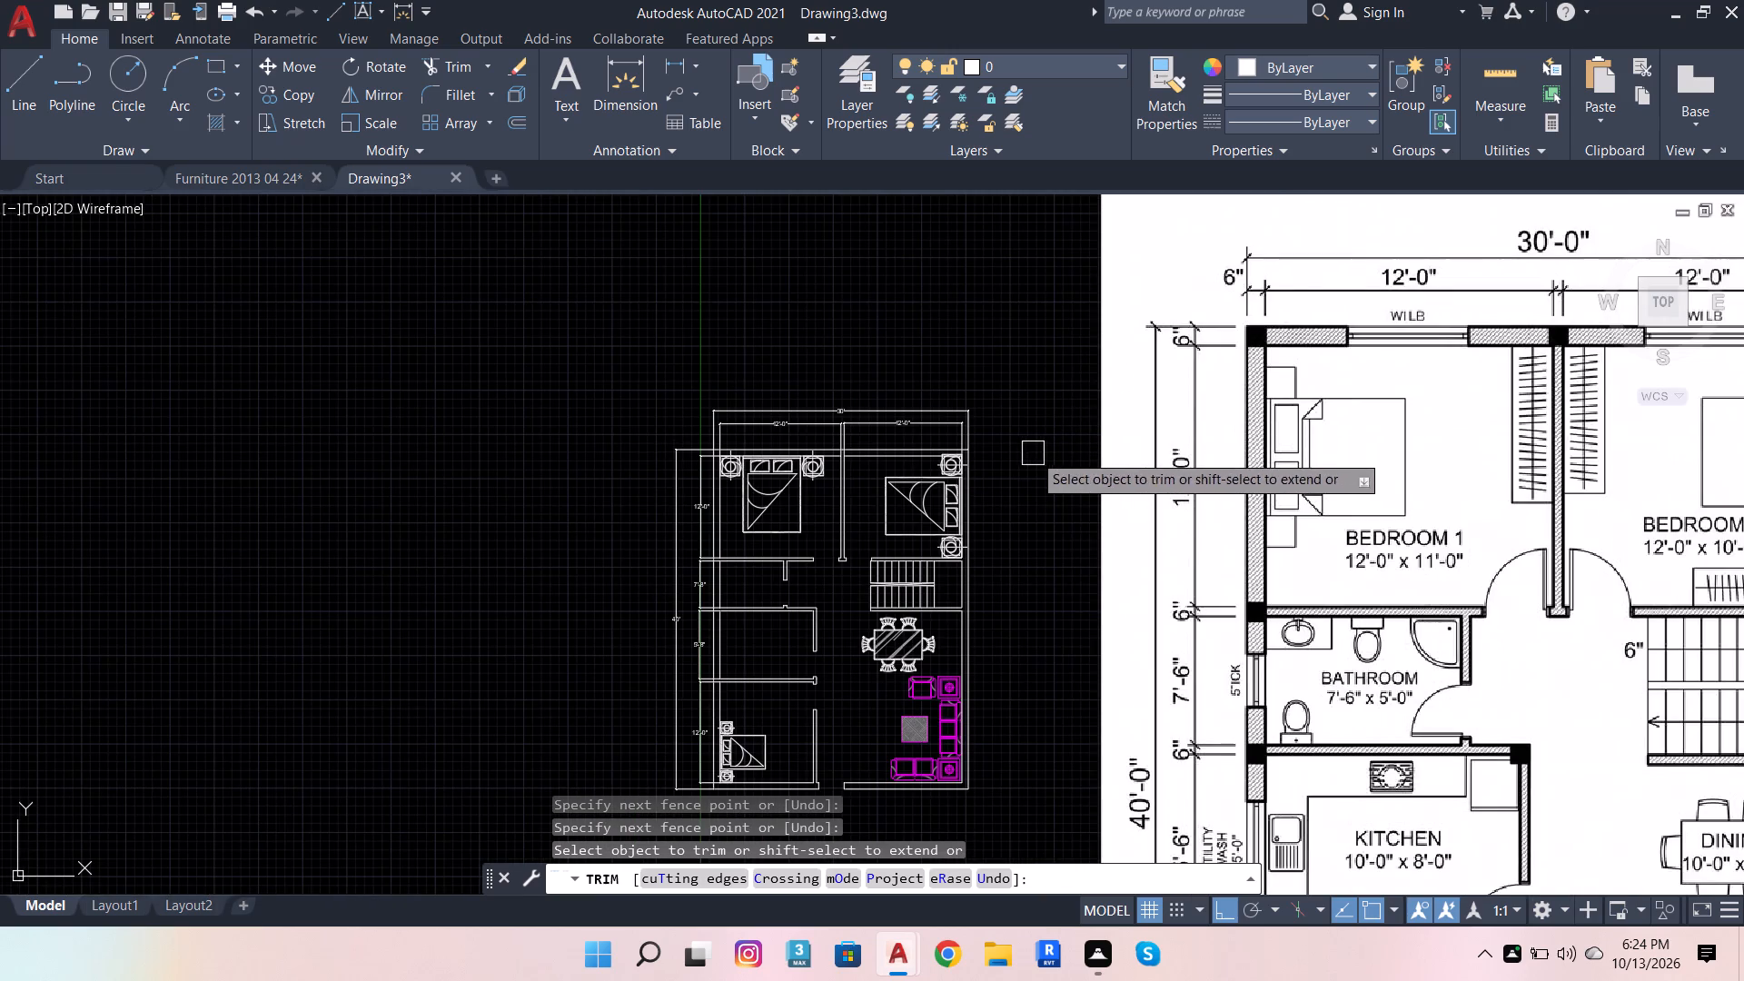
scroll(769, 593, up, 1)
scroll(829, 522, down, 1)
scroll(973, 490, up, 1)
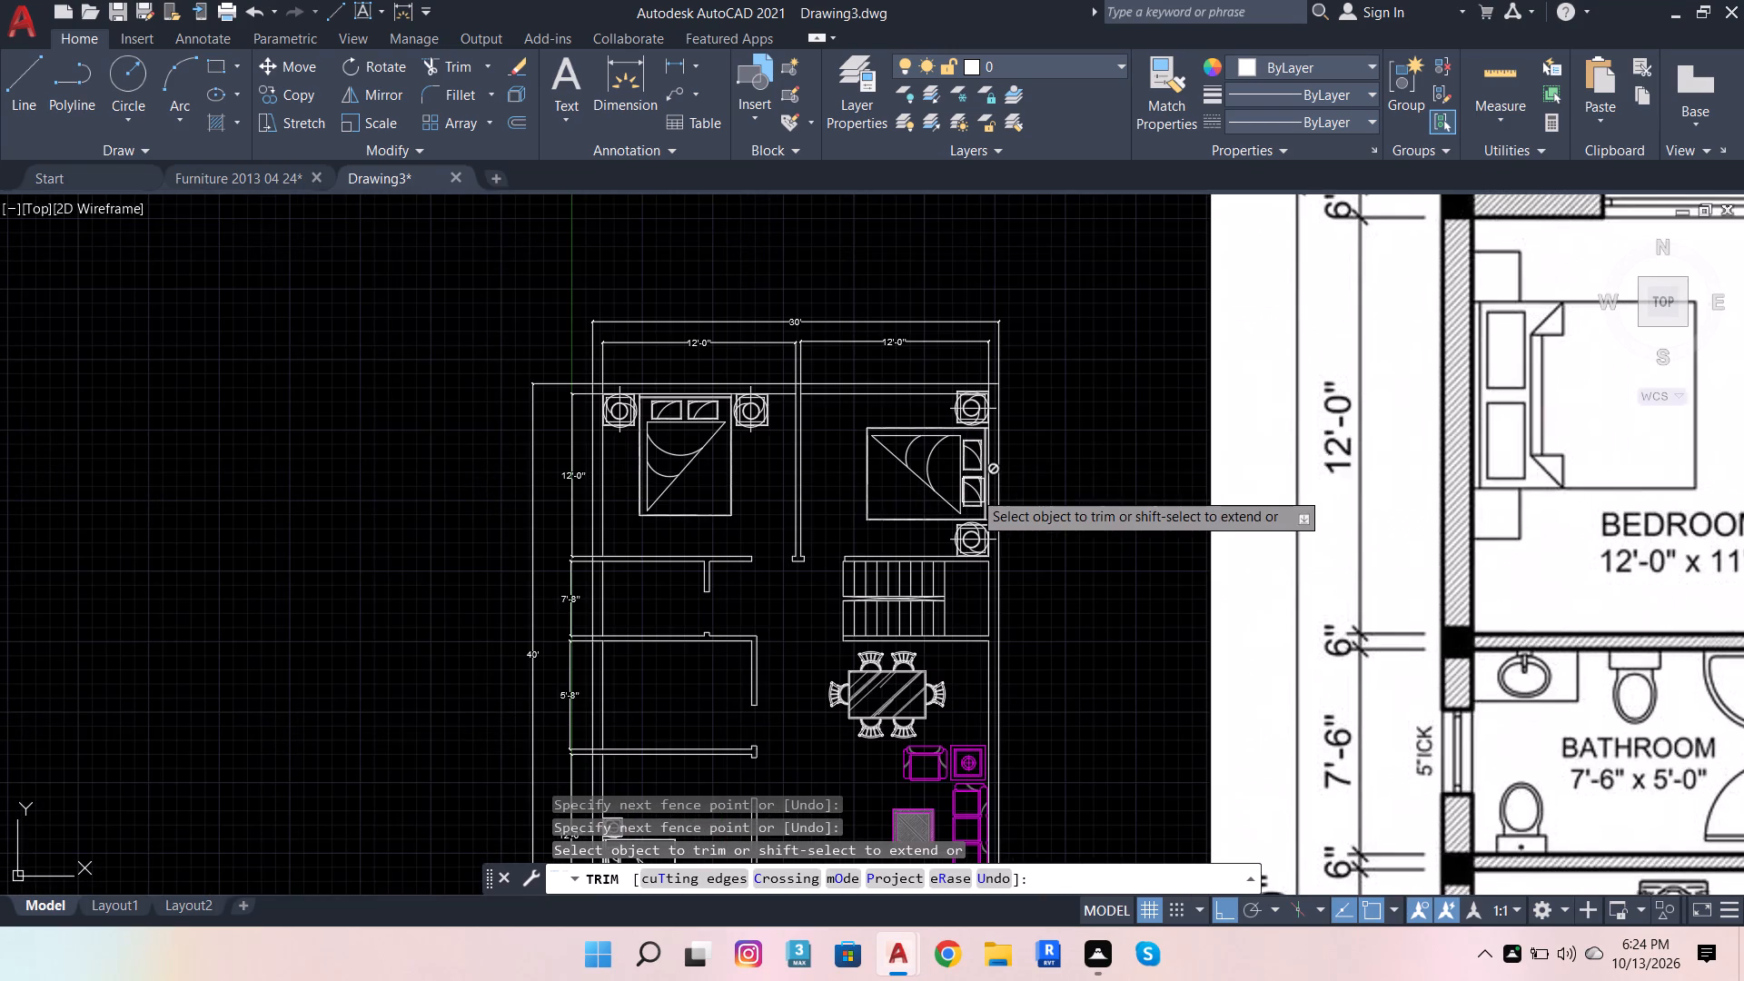
scroll(557, 458, down, 1)
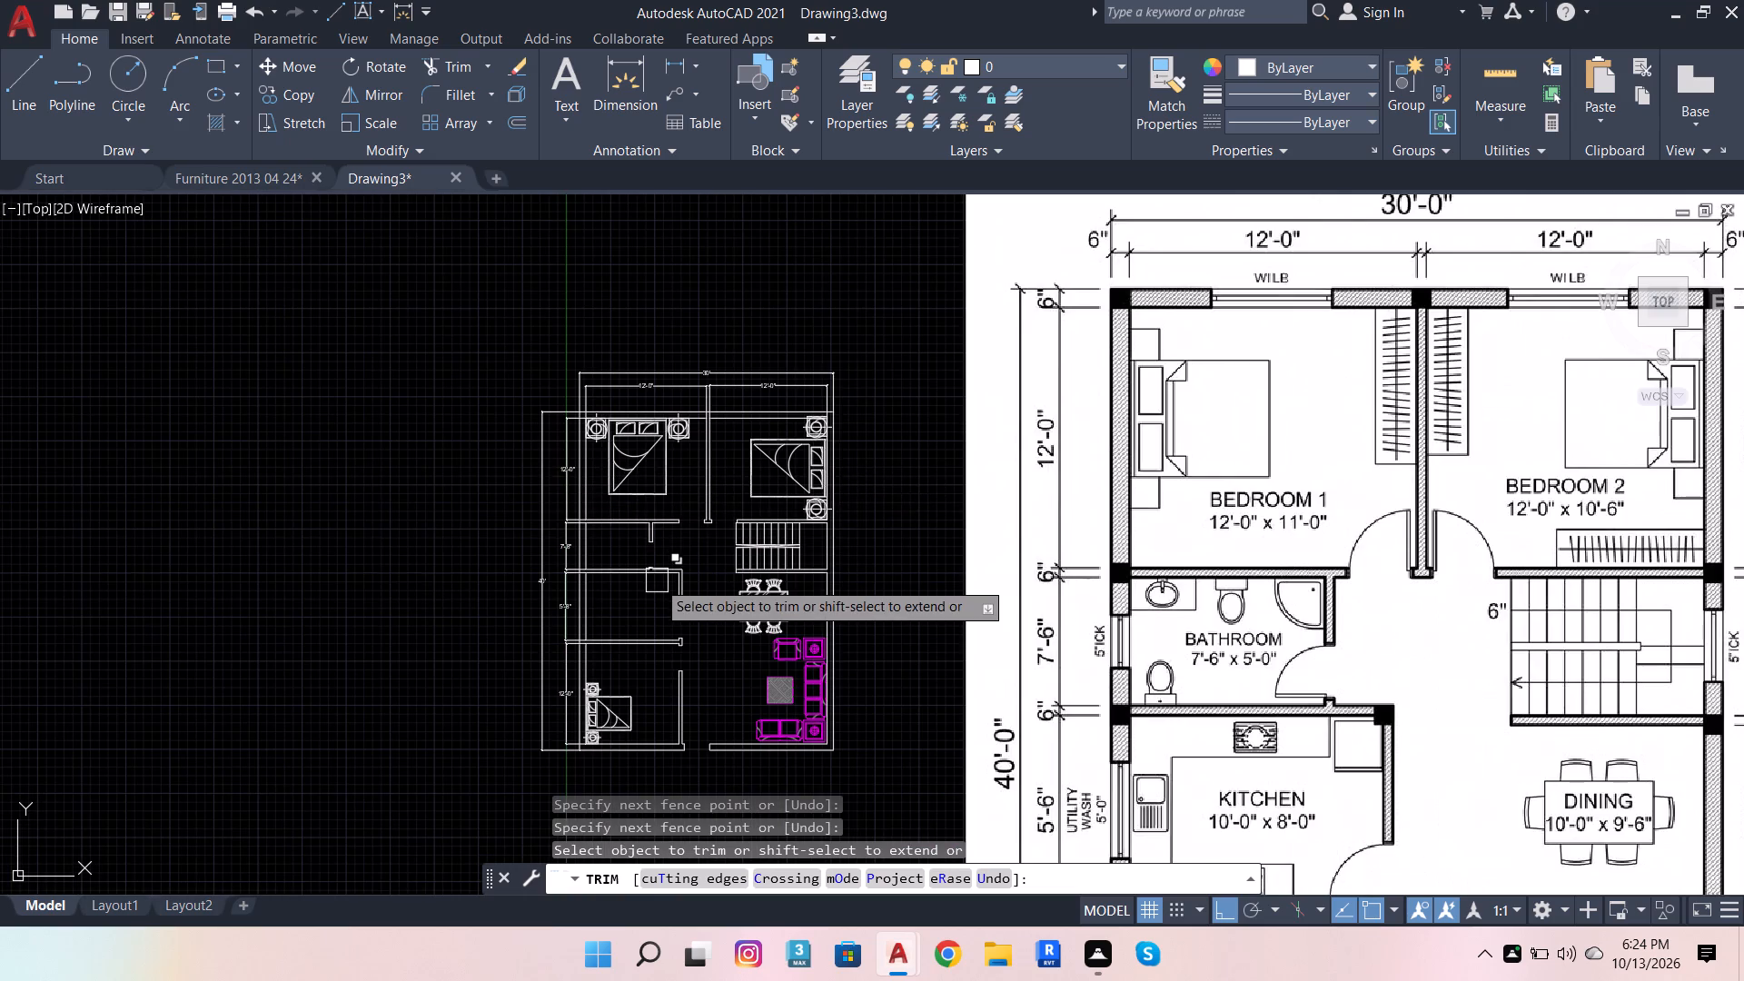
scroll(659, 554, up, 2)
scroll(801, 469, down, 1)
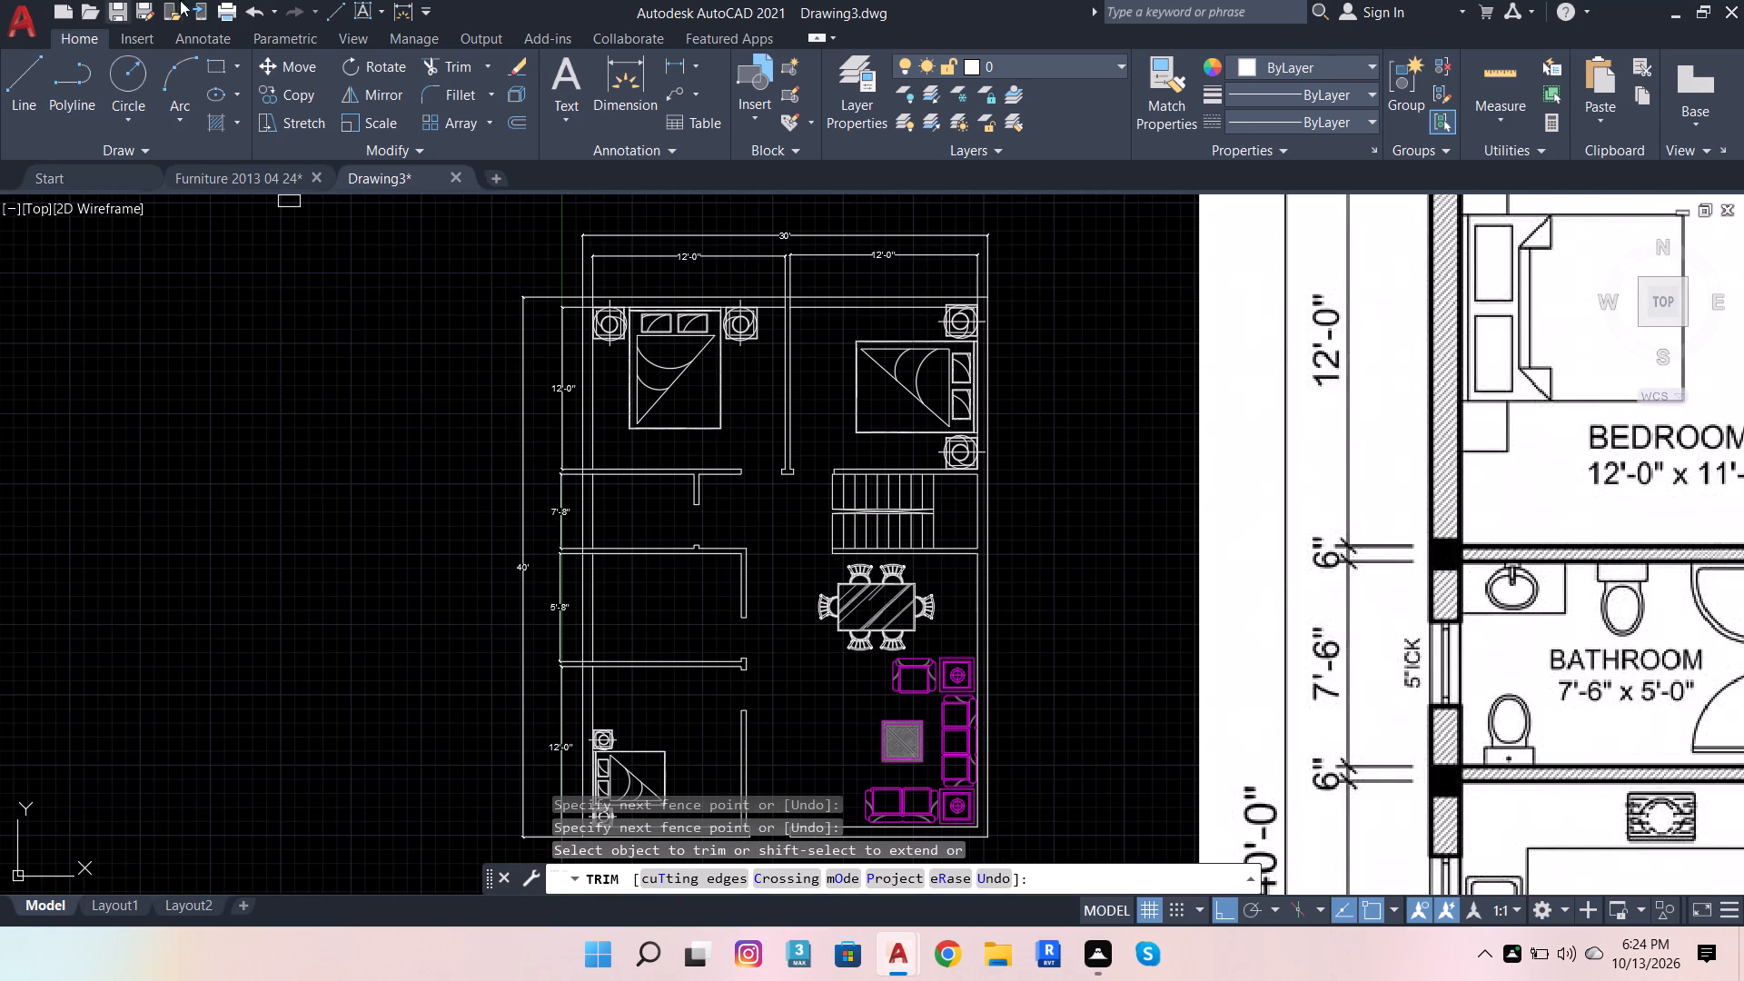
Draw a door leaf 3' long and 1" thick into the upper-left bedroom from the partition-side jamb of its opening.
click(20, 104)
scroll(778, 497, up, 3)
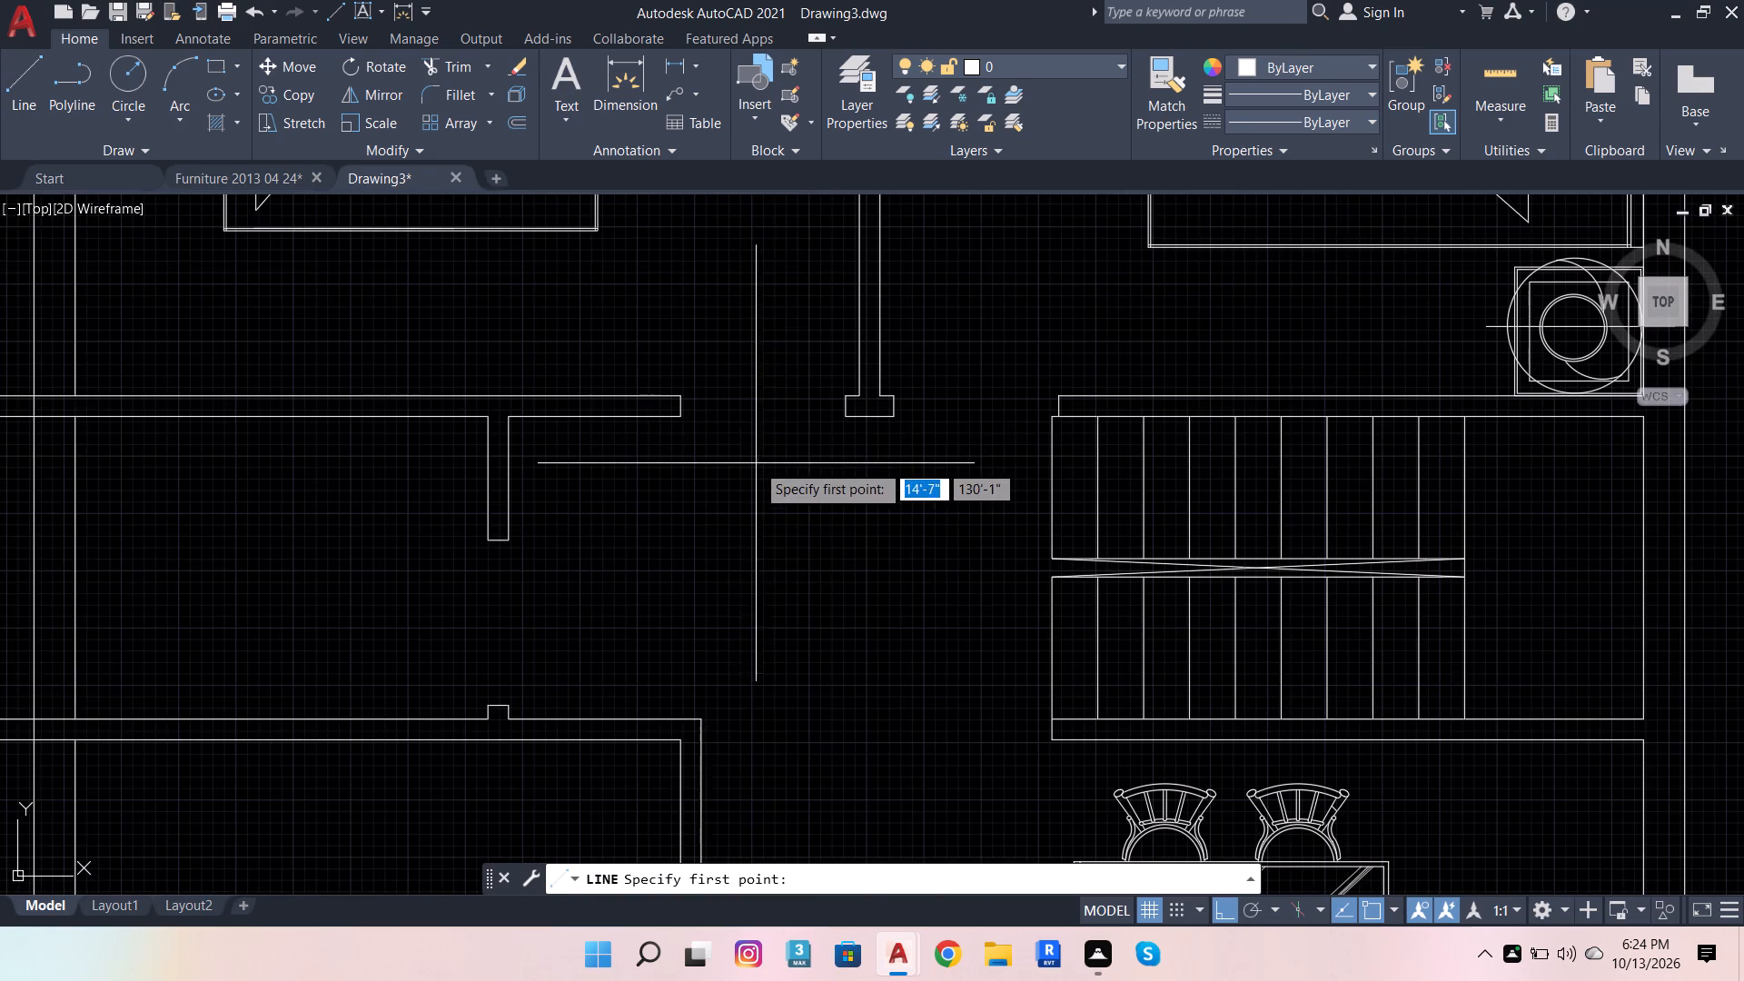
click(842, 421)
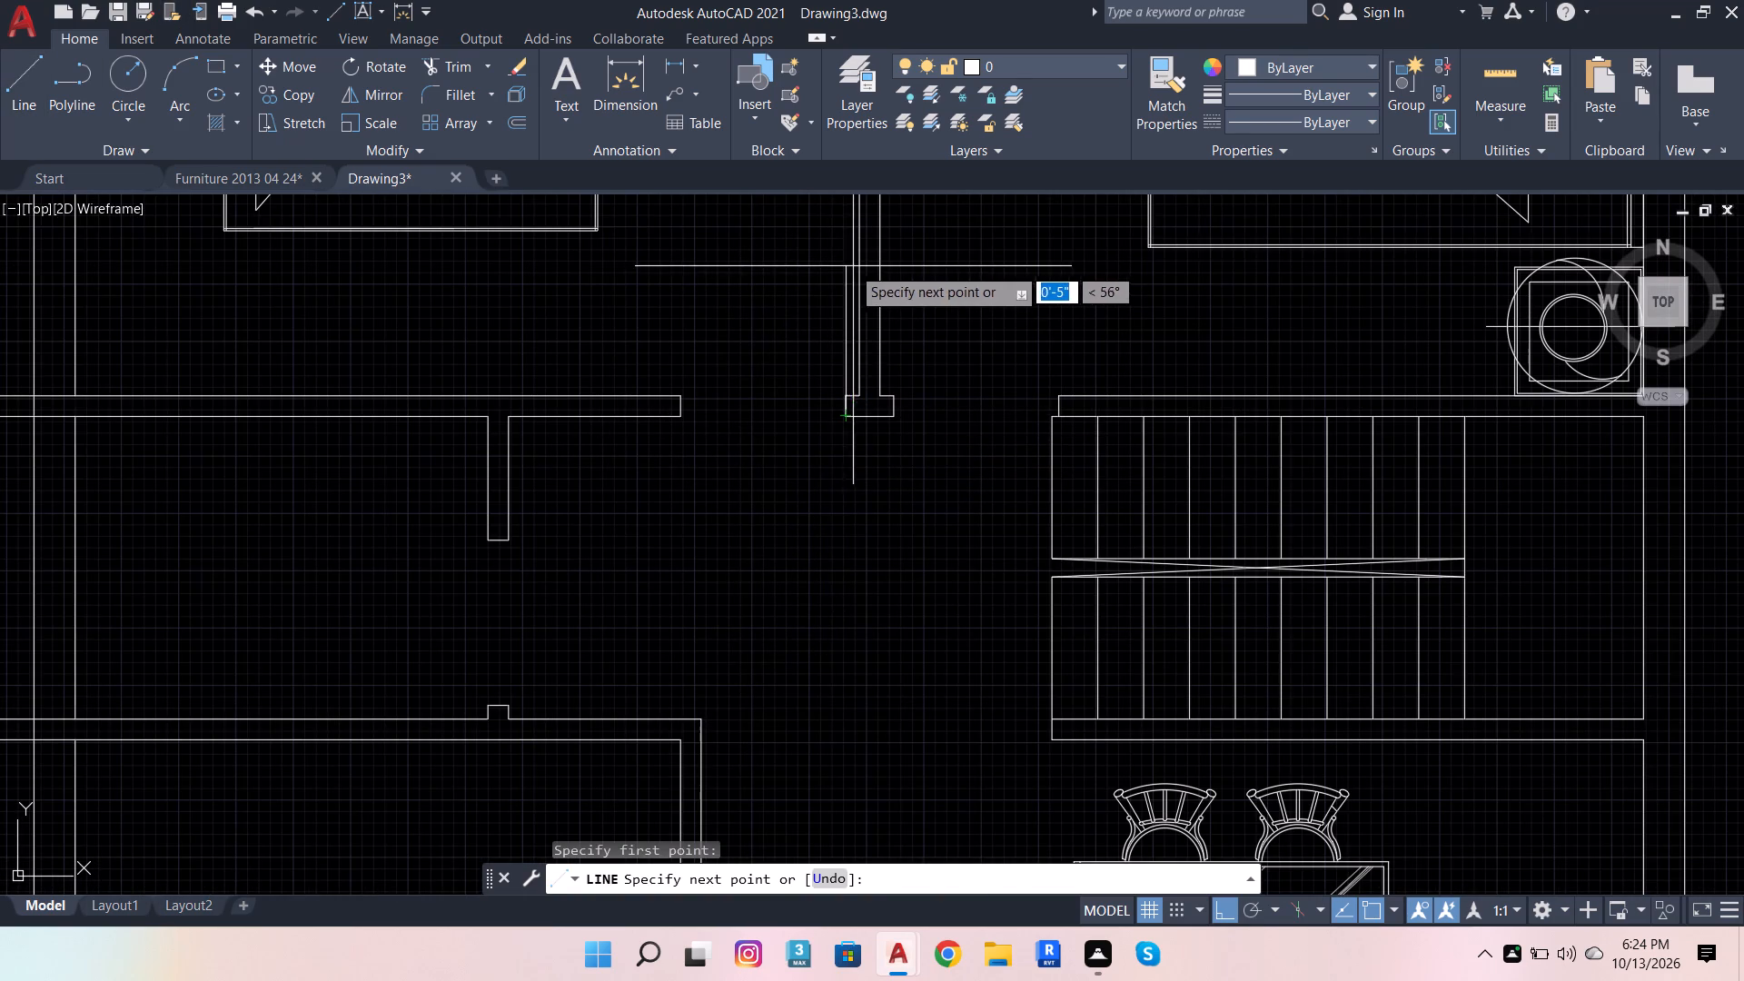
text(3')
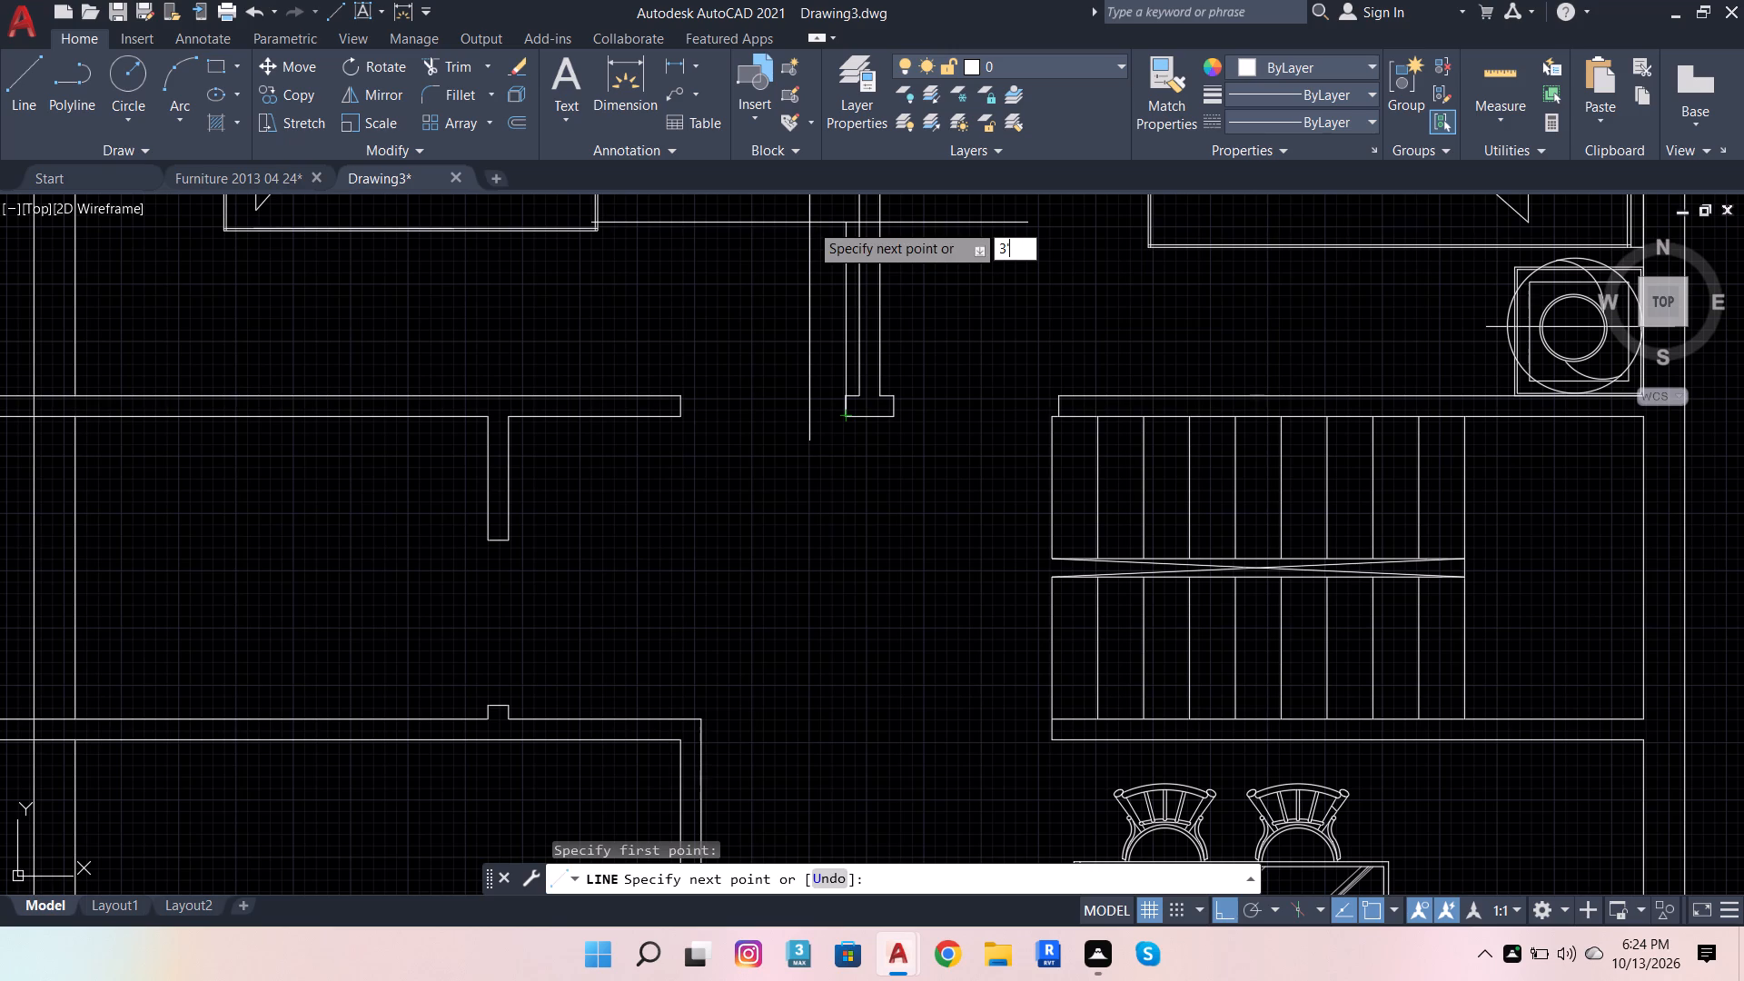
key(Return)
key(1)
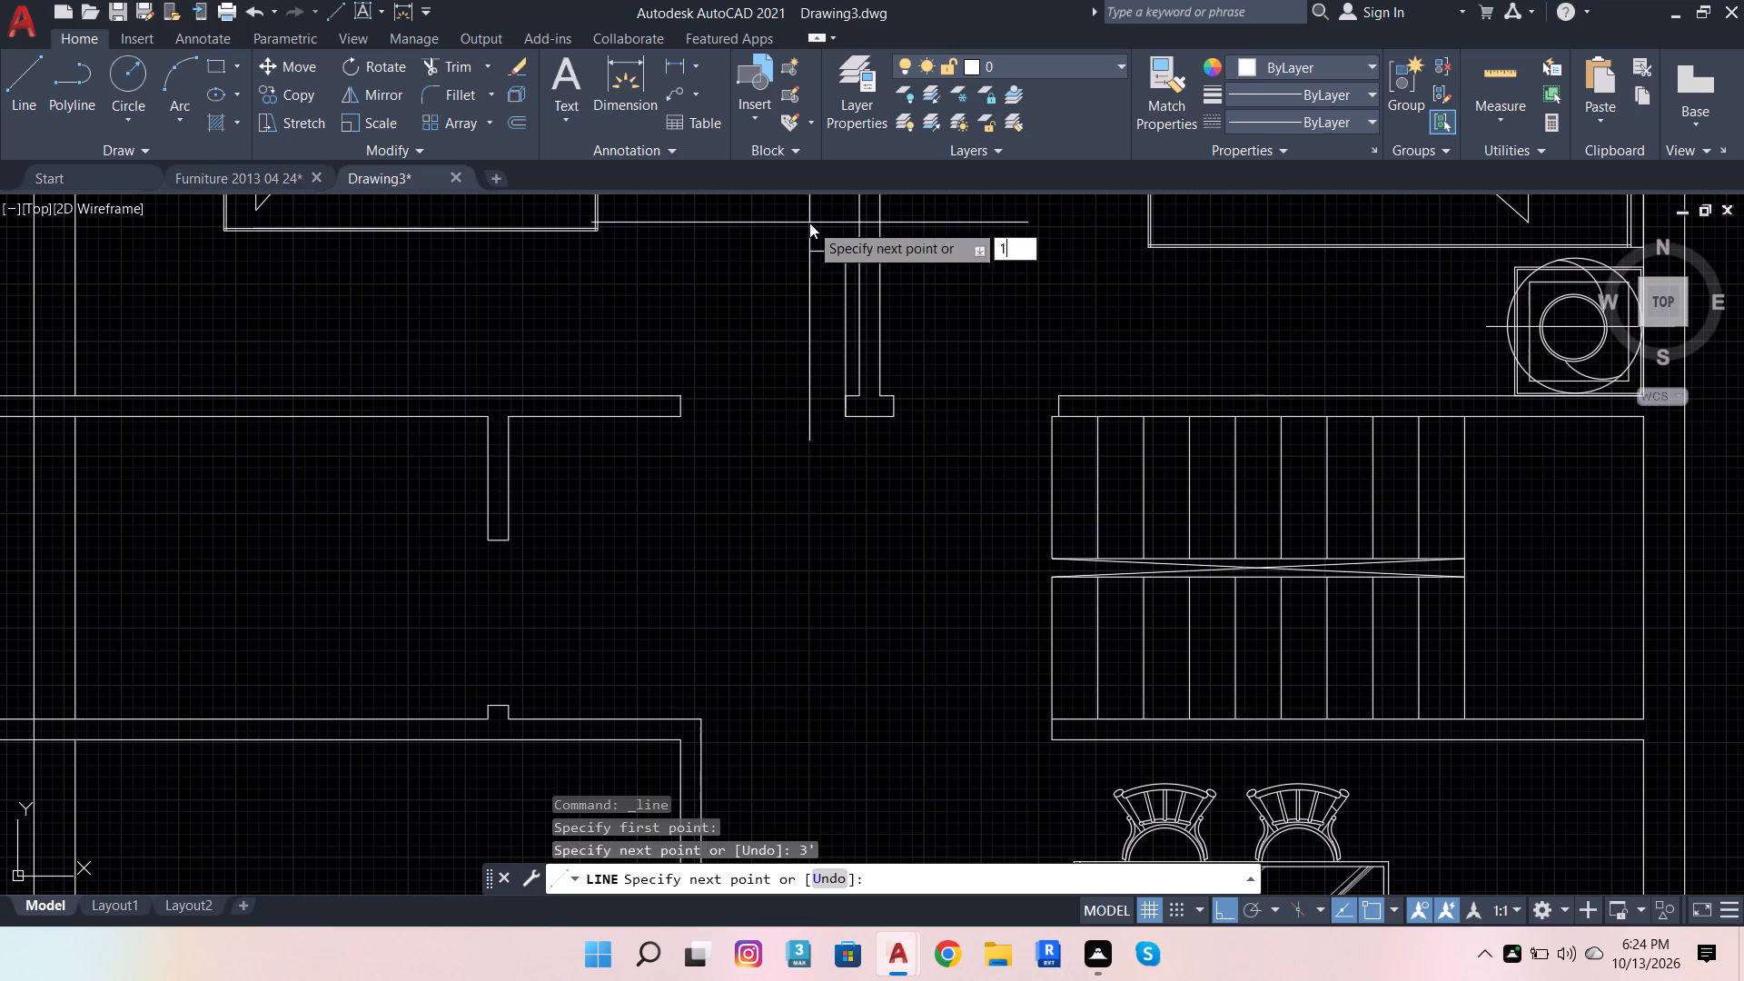
key(Return)
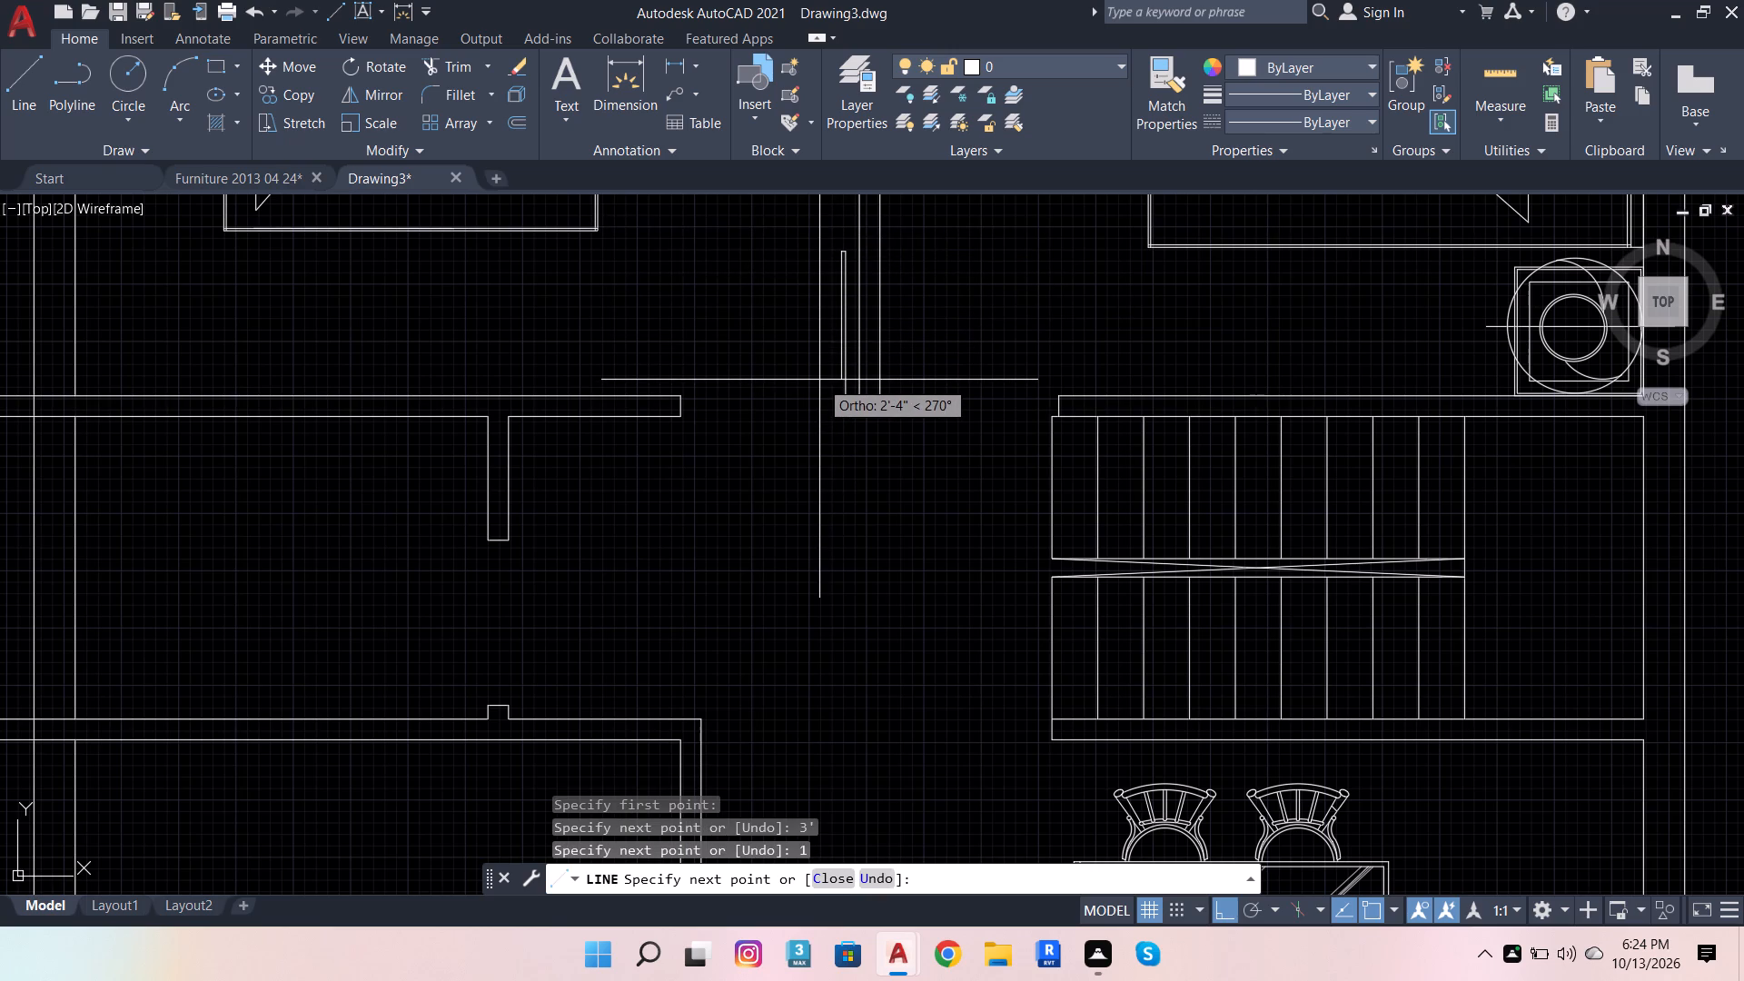
text(3')
key(Return)
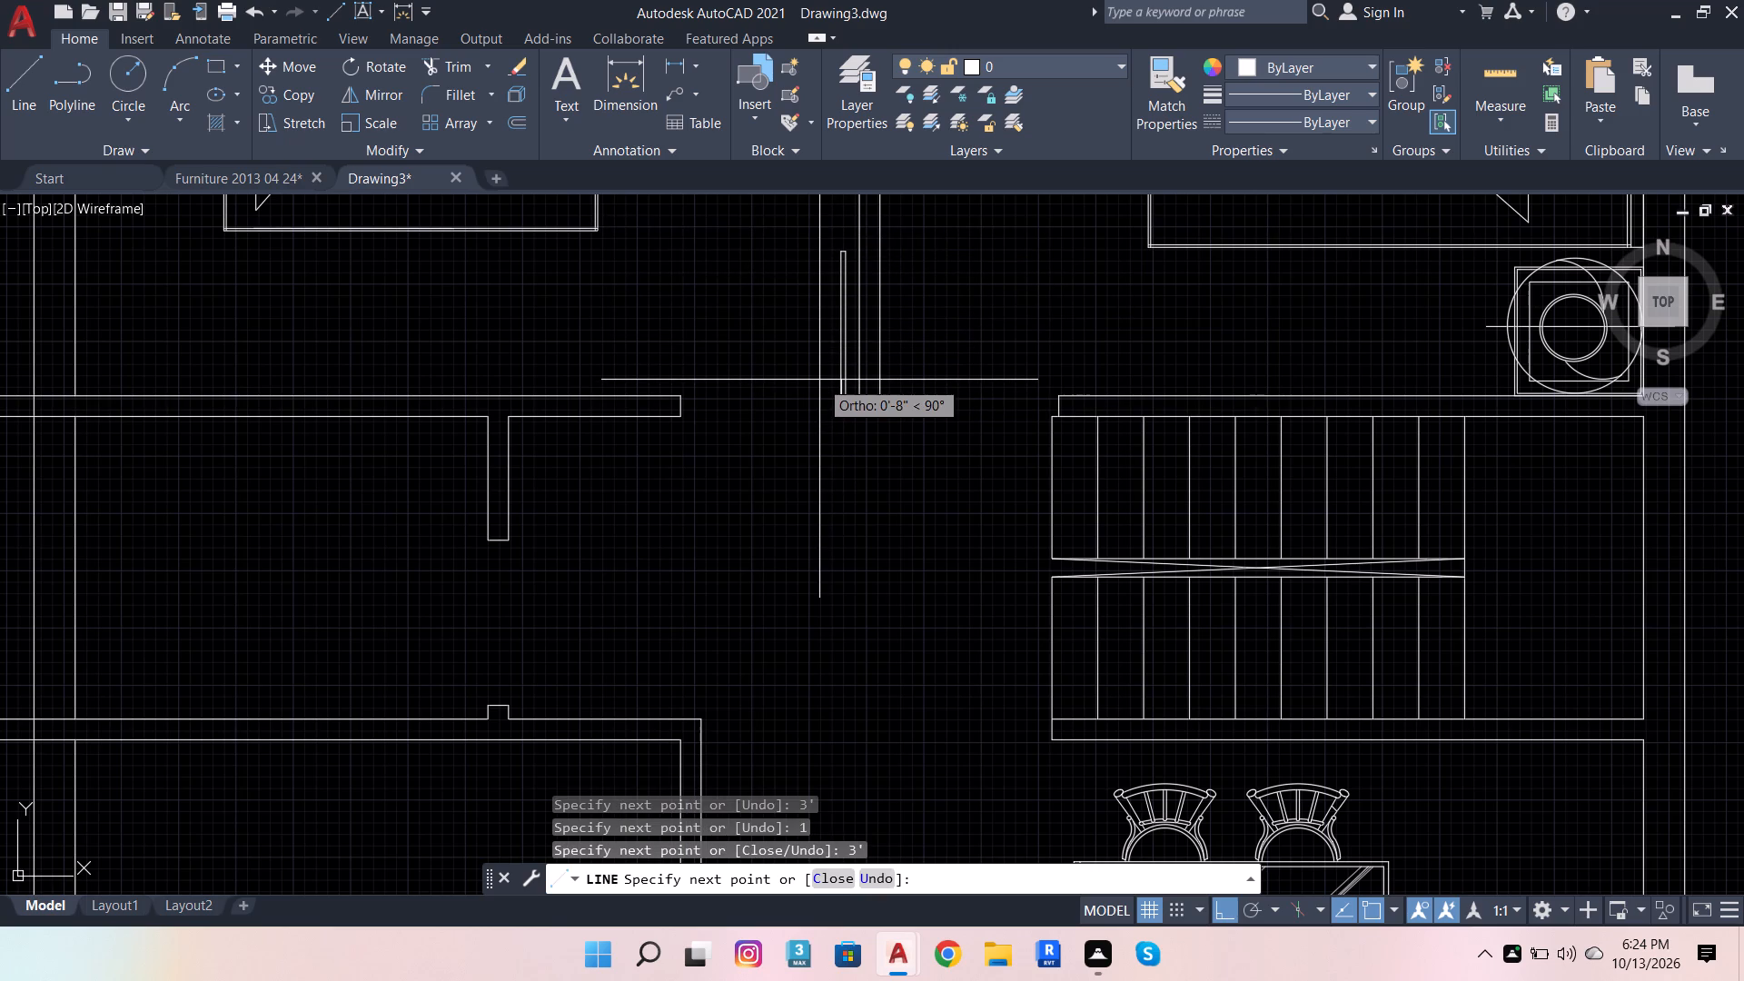
key(space)
Draw a threshold line across the upper-left bedroom's door opening, from the leaf's base corner to the opposite jamb corner.
key(space)
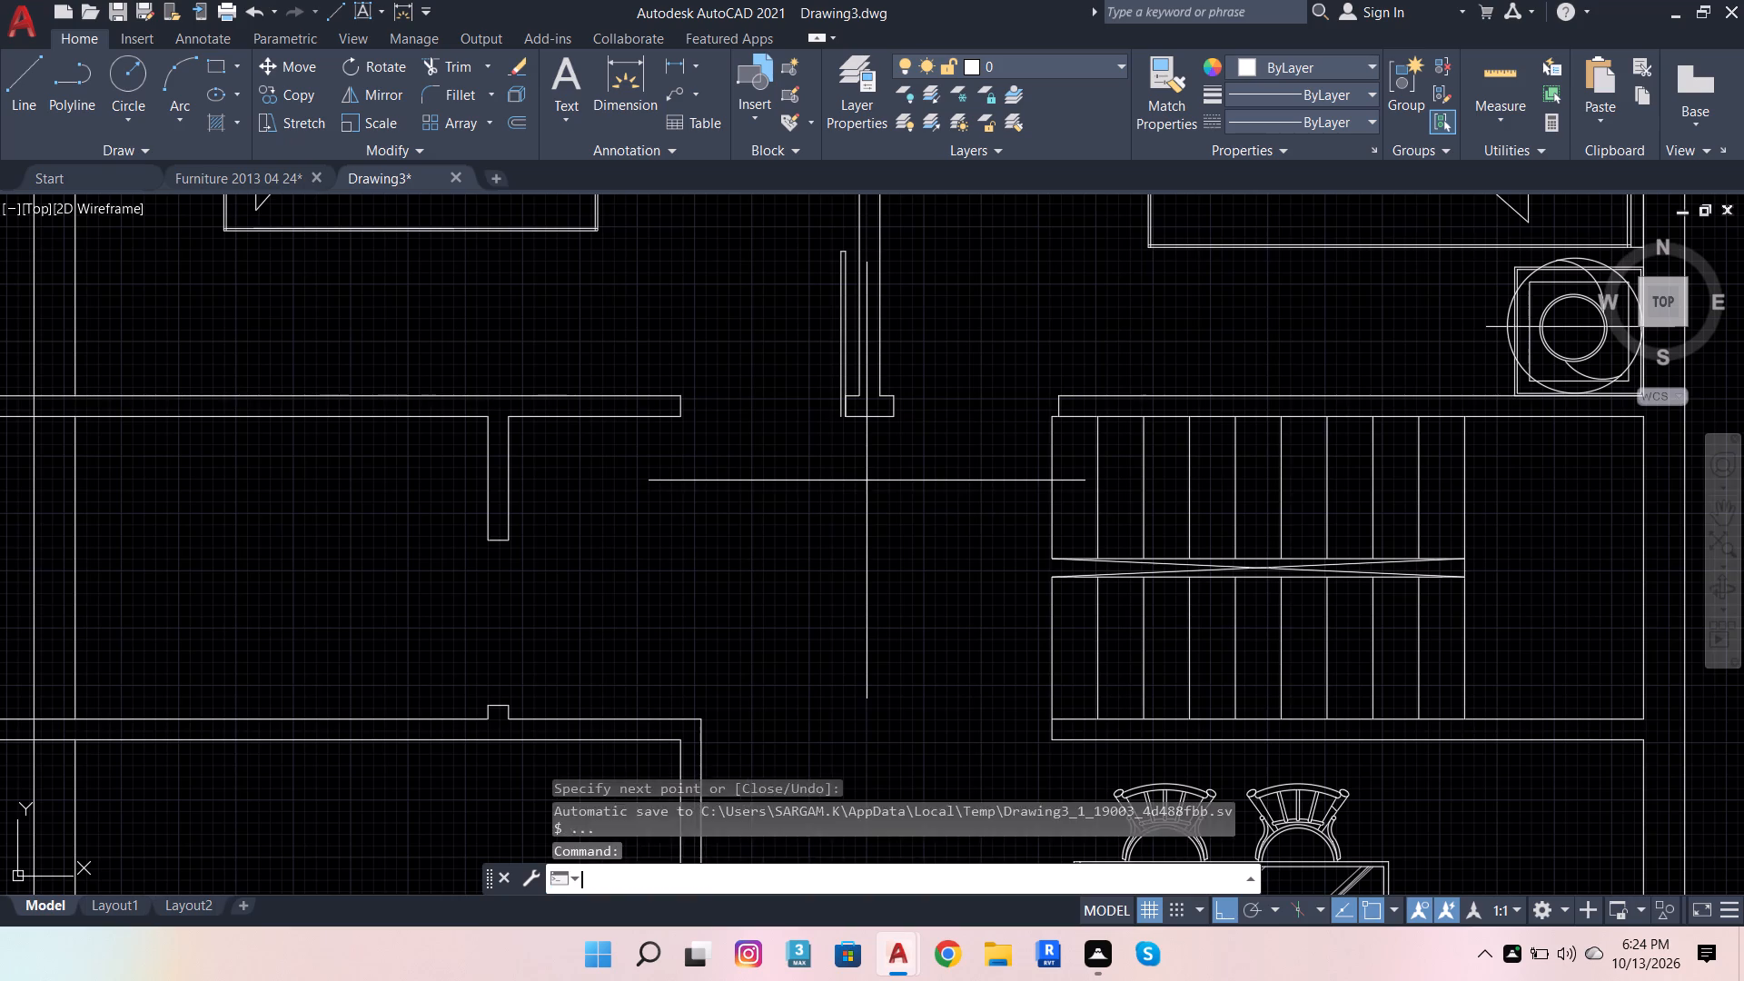
scroll(829, 432, up, 3)
click(891, 376)
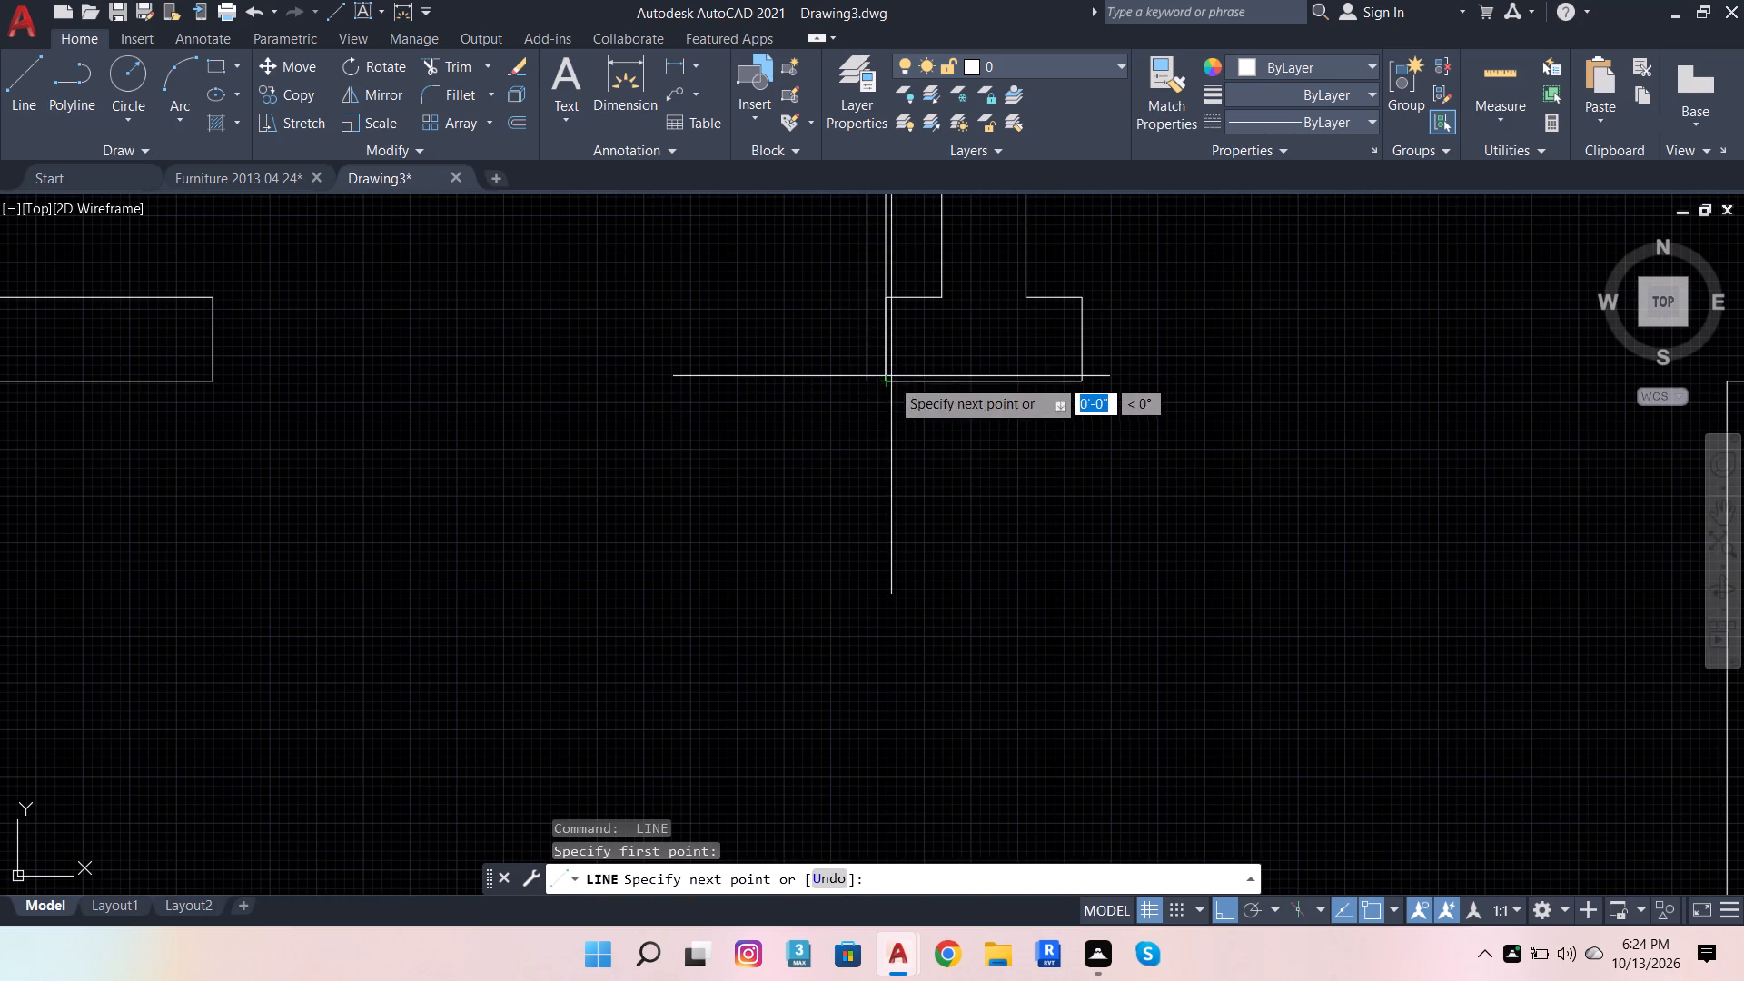
click(202, 379)
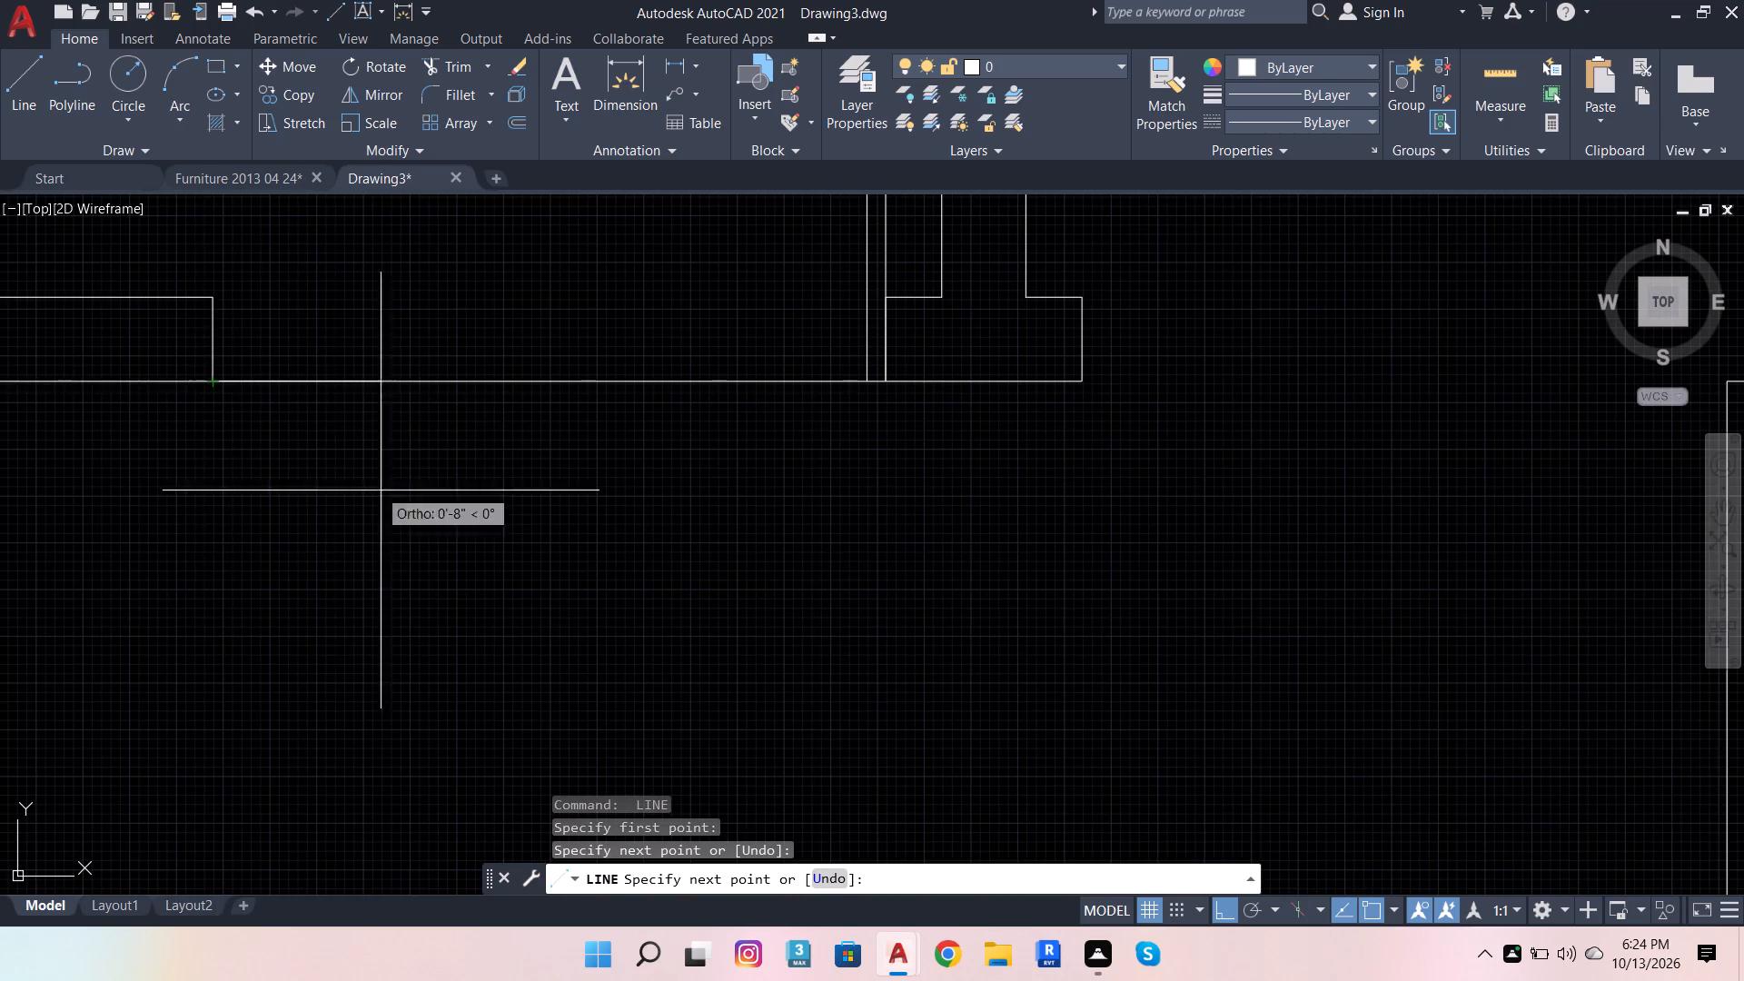
scroll(425, 550, down, 4)
key(space)
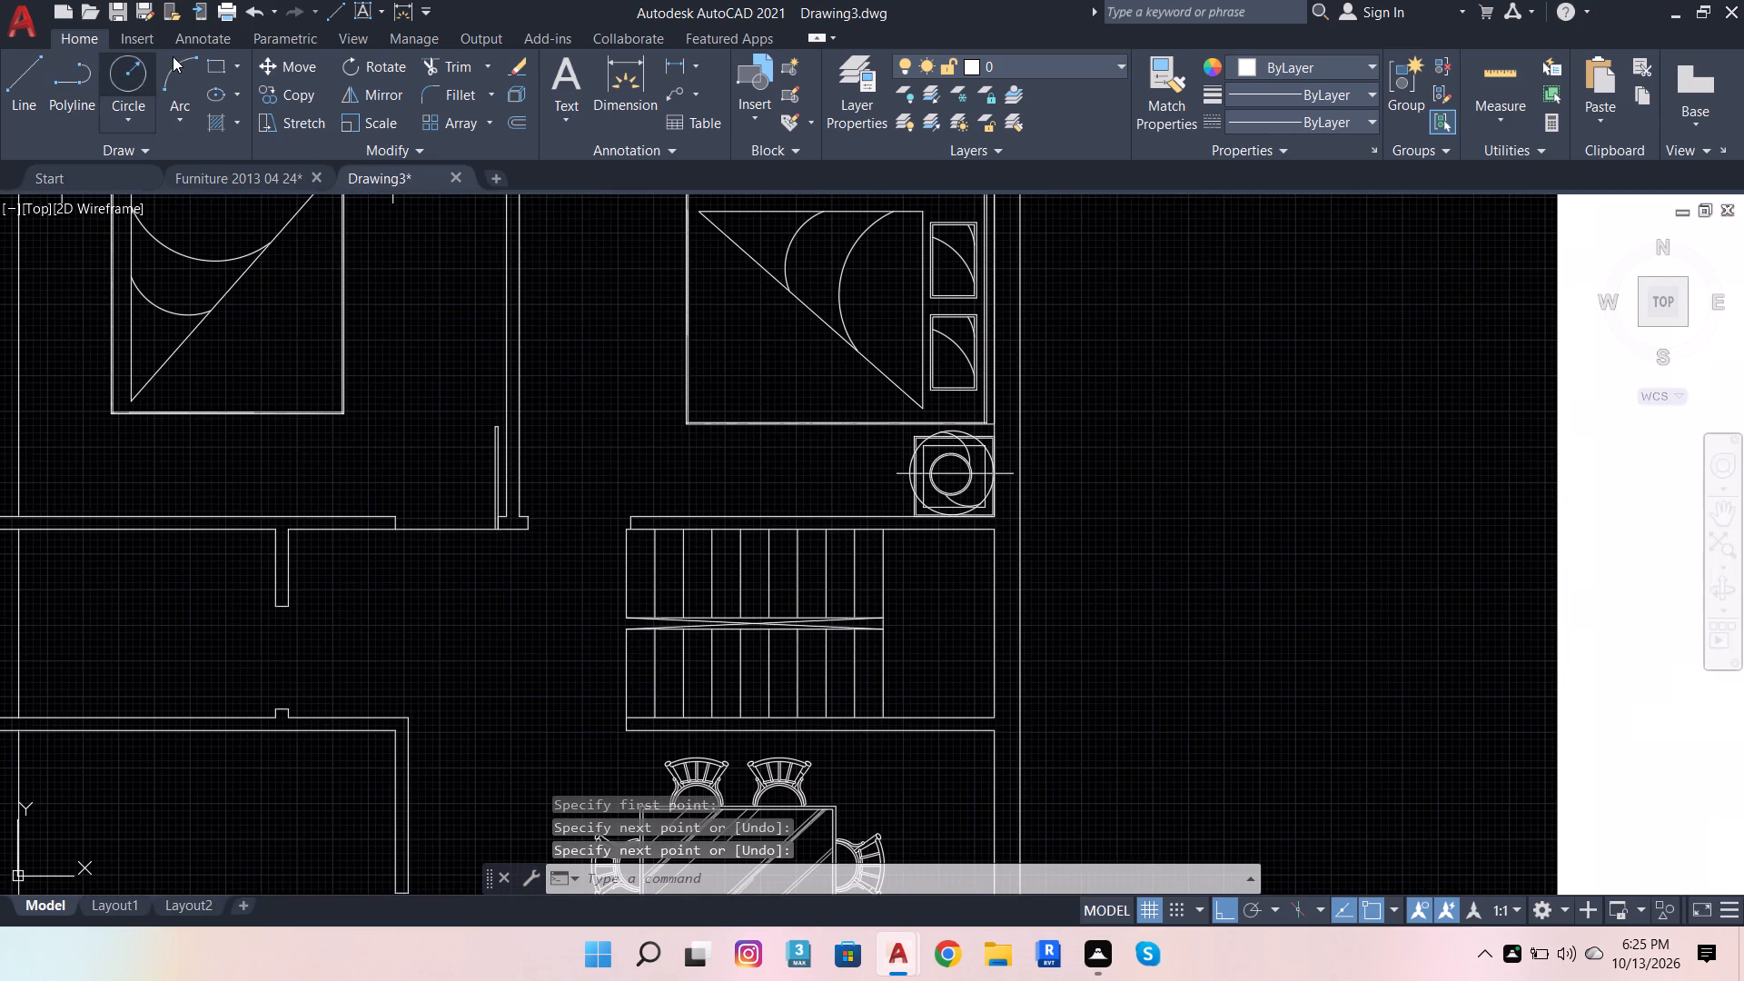
Draw the swing arc from the leaf's free end through the opposite jamb corner and trim the part below the wall.
click(173, 56)
scroll(487, 427, up, 3)
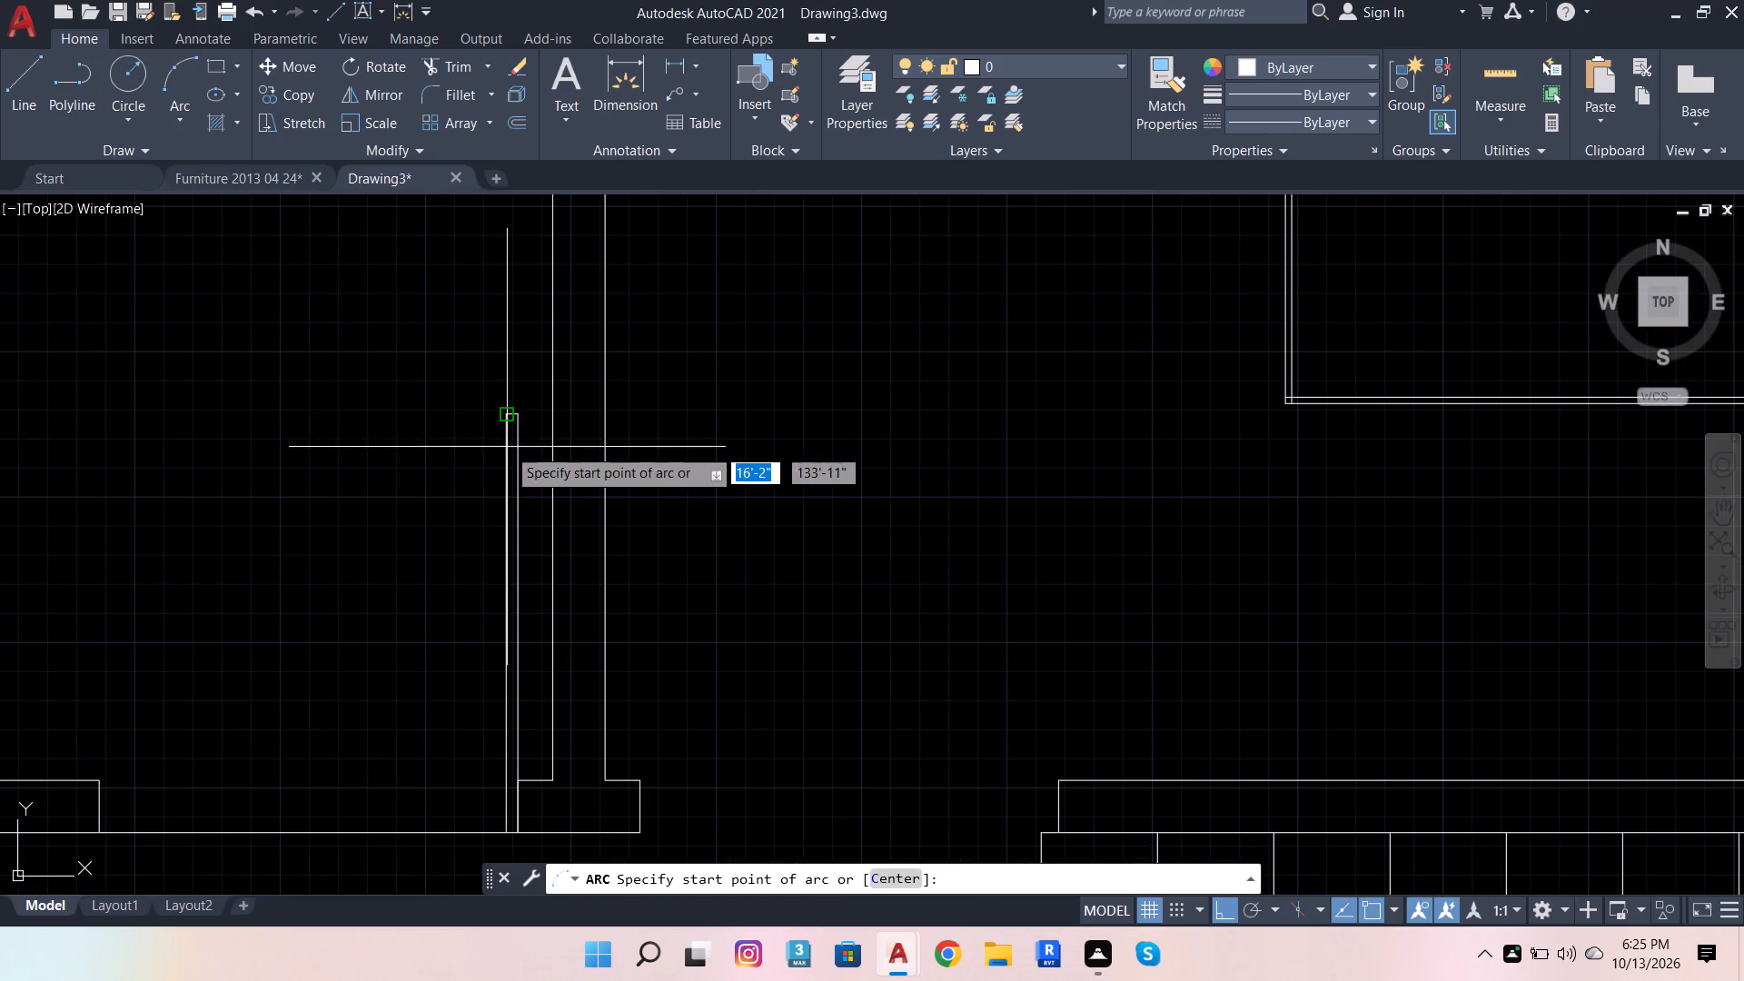
click(504, 419)
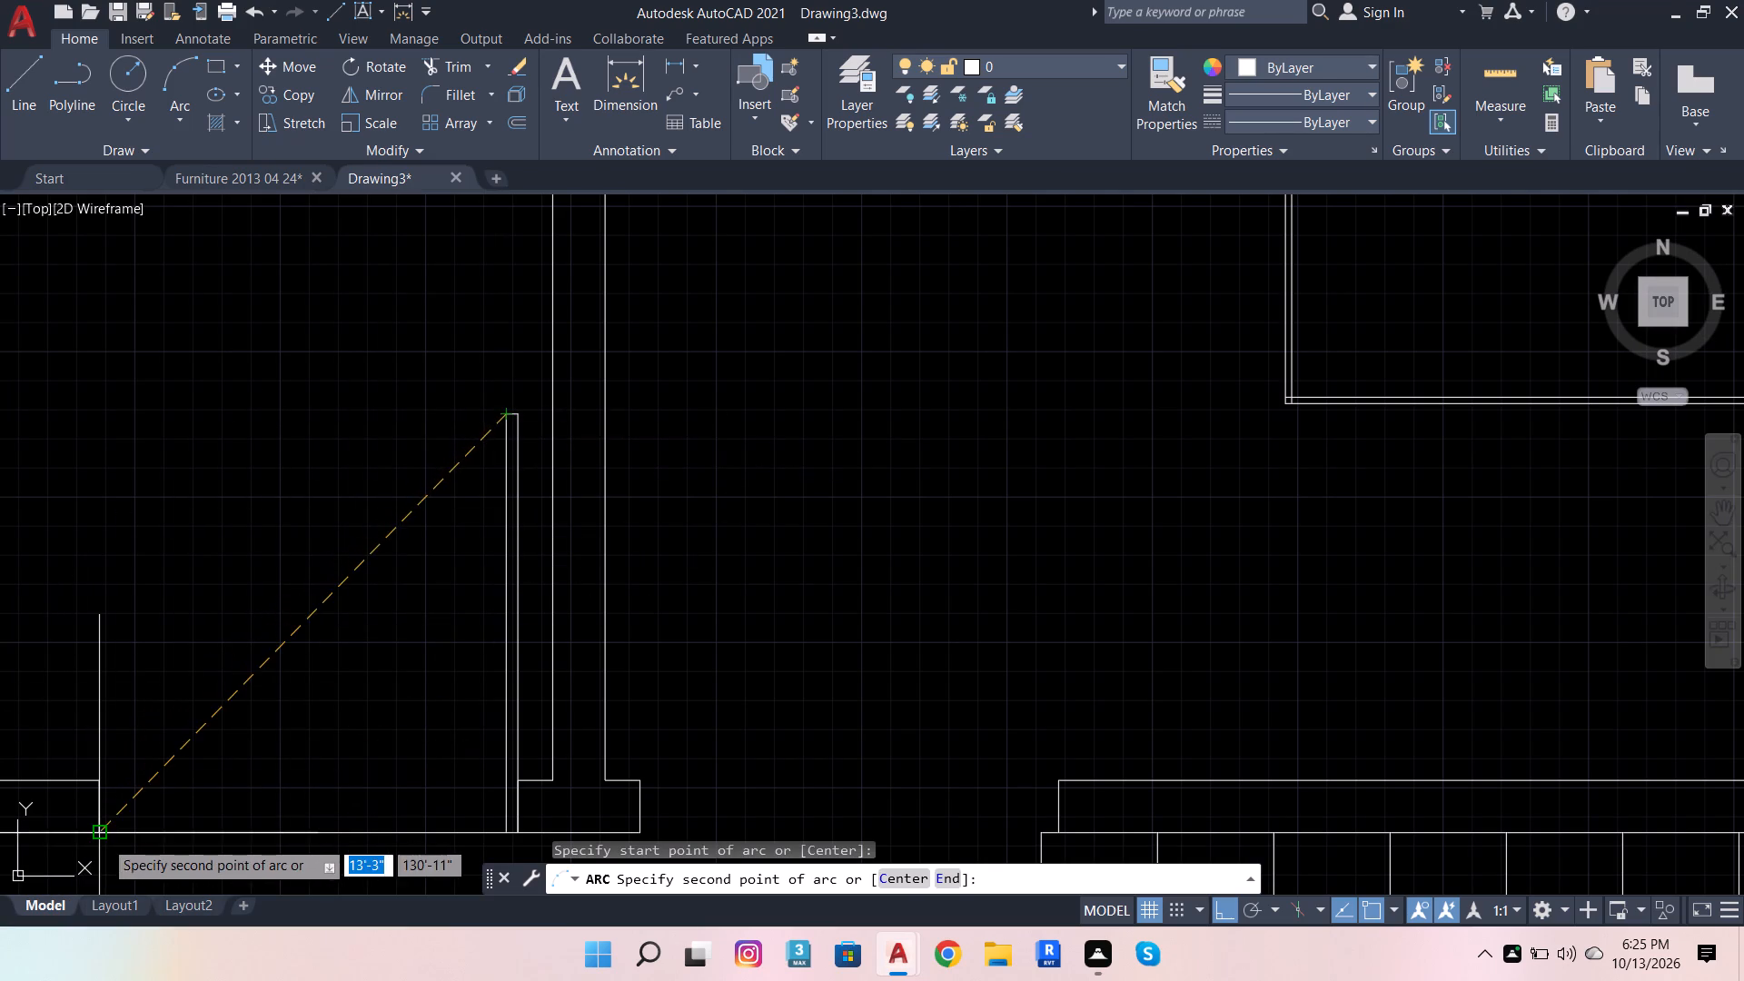
click(104, 839)
scroll(390, 389, down, 4)
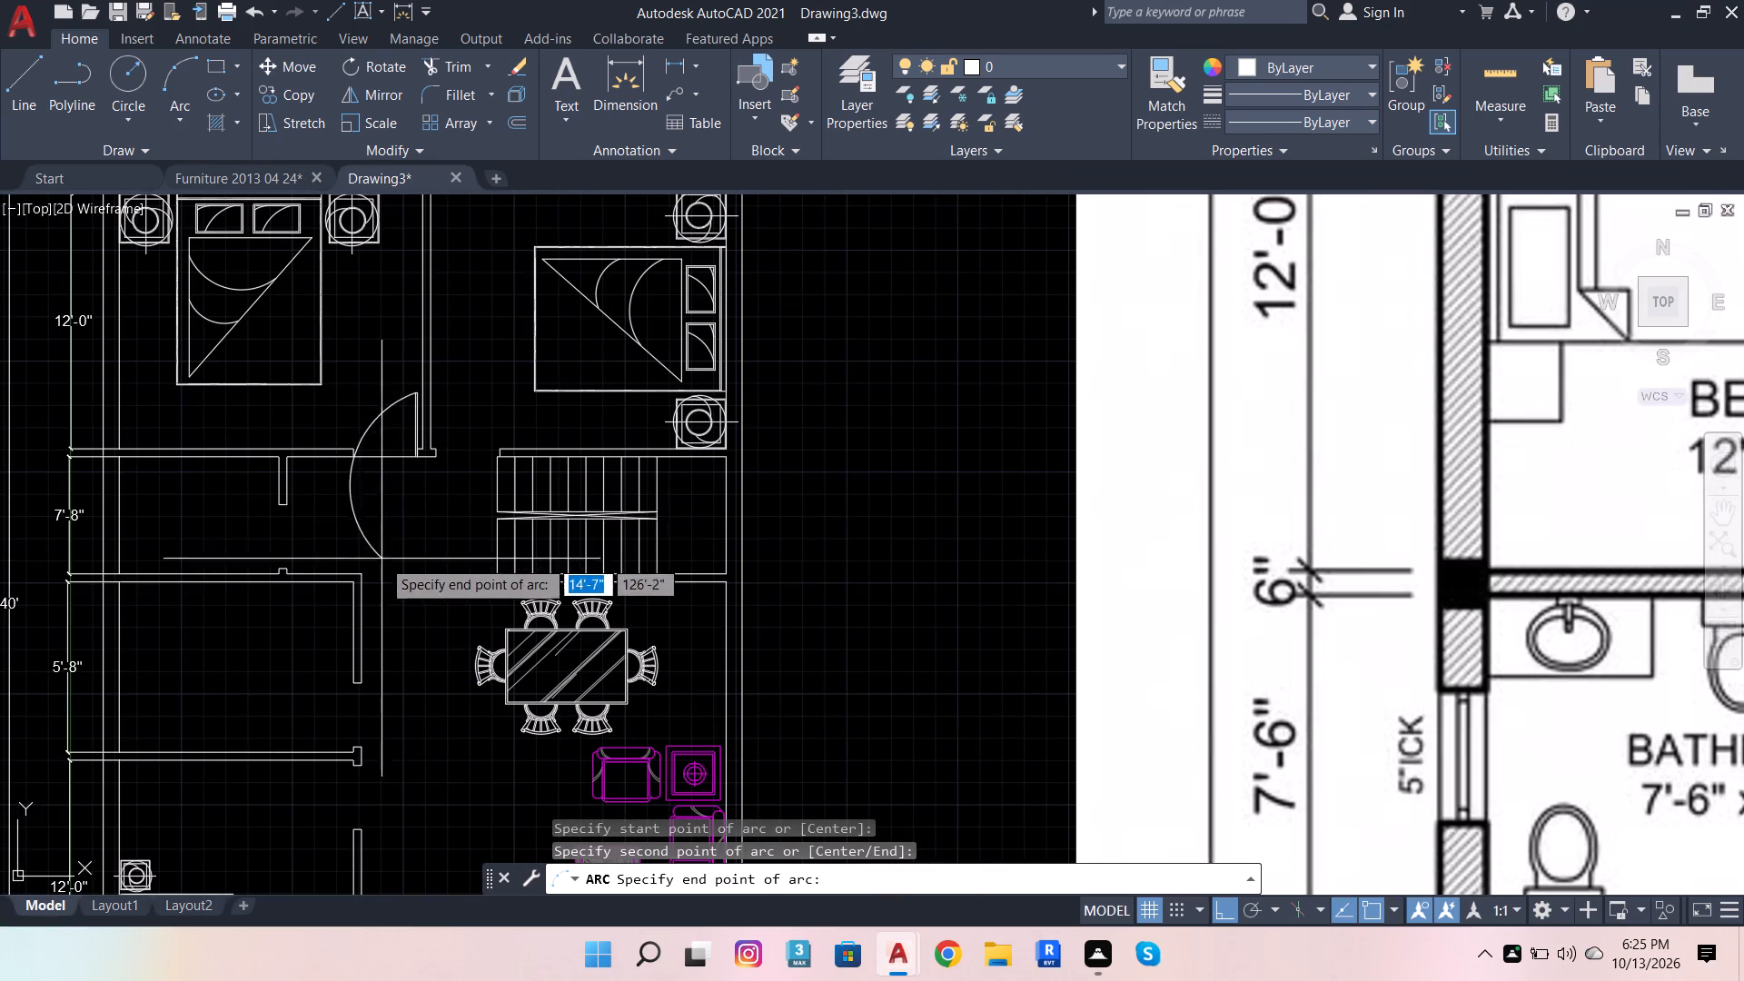
scroll(342, 487, up, 1)
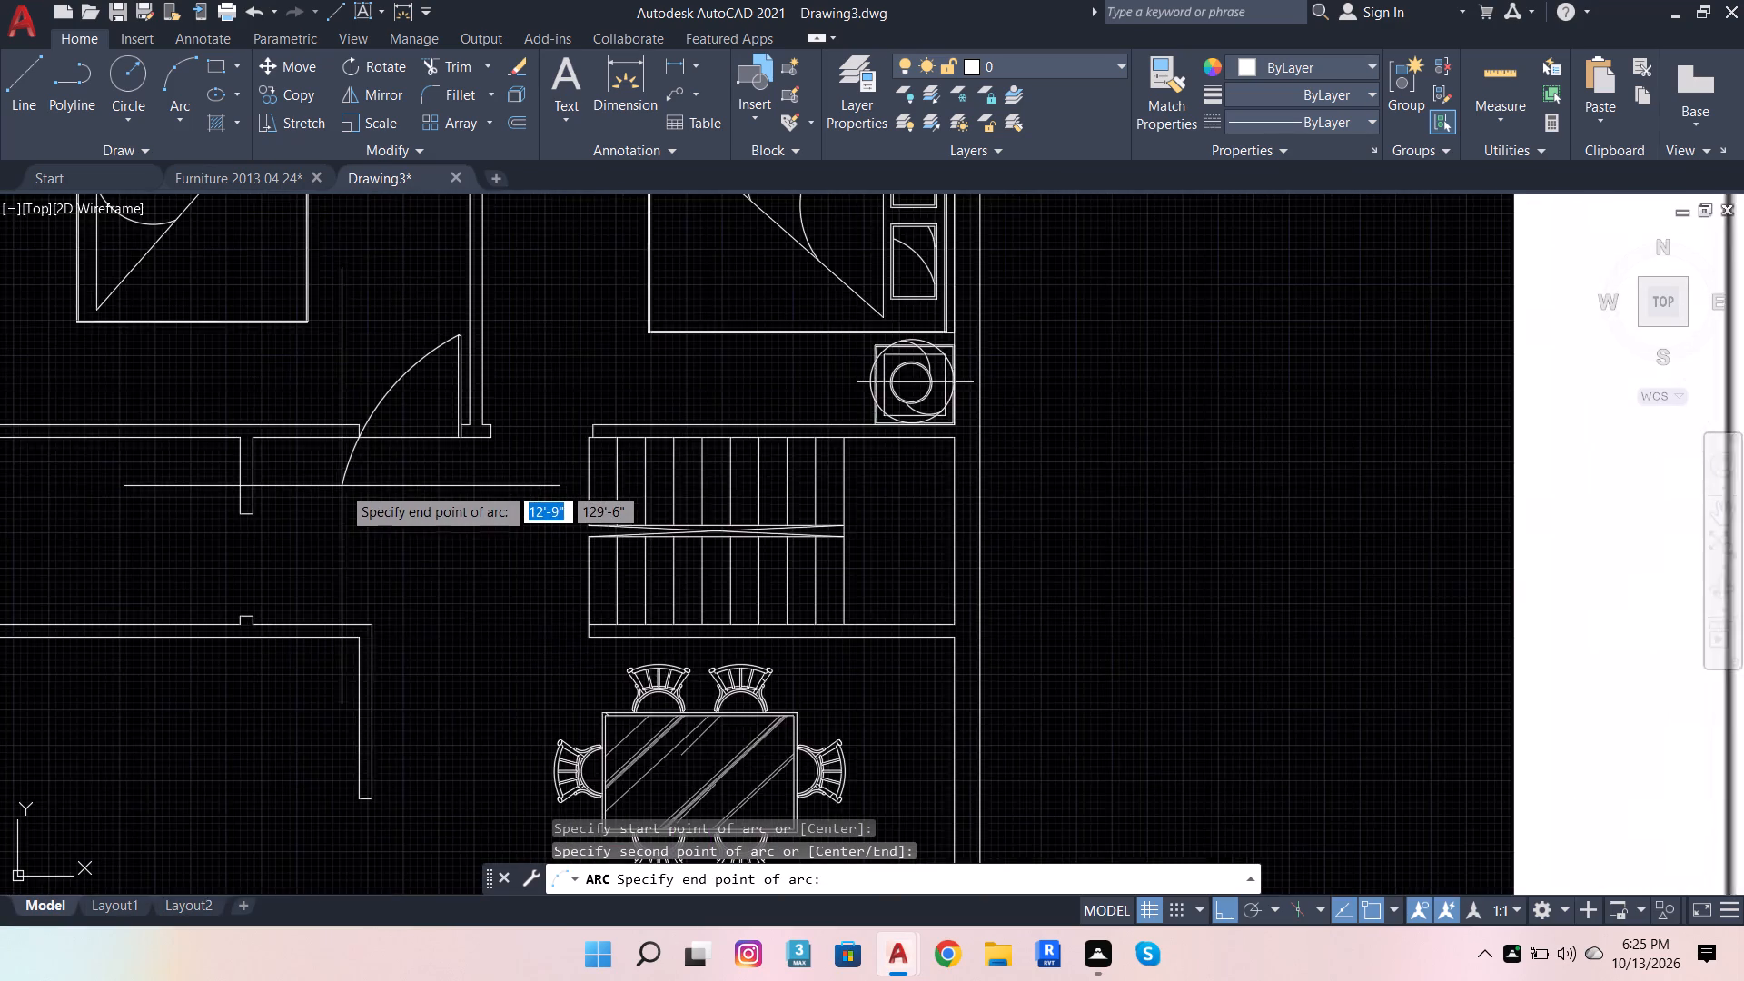
scroll(342, 486, up, 1)
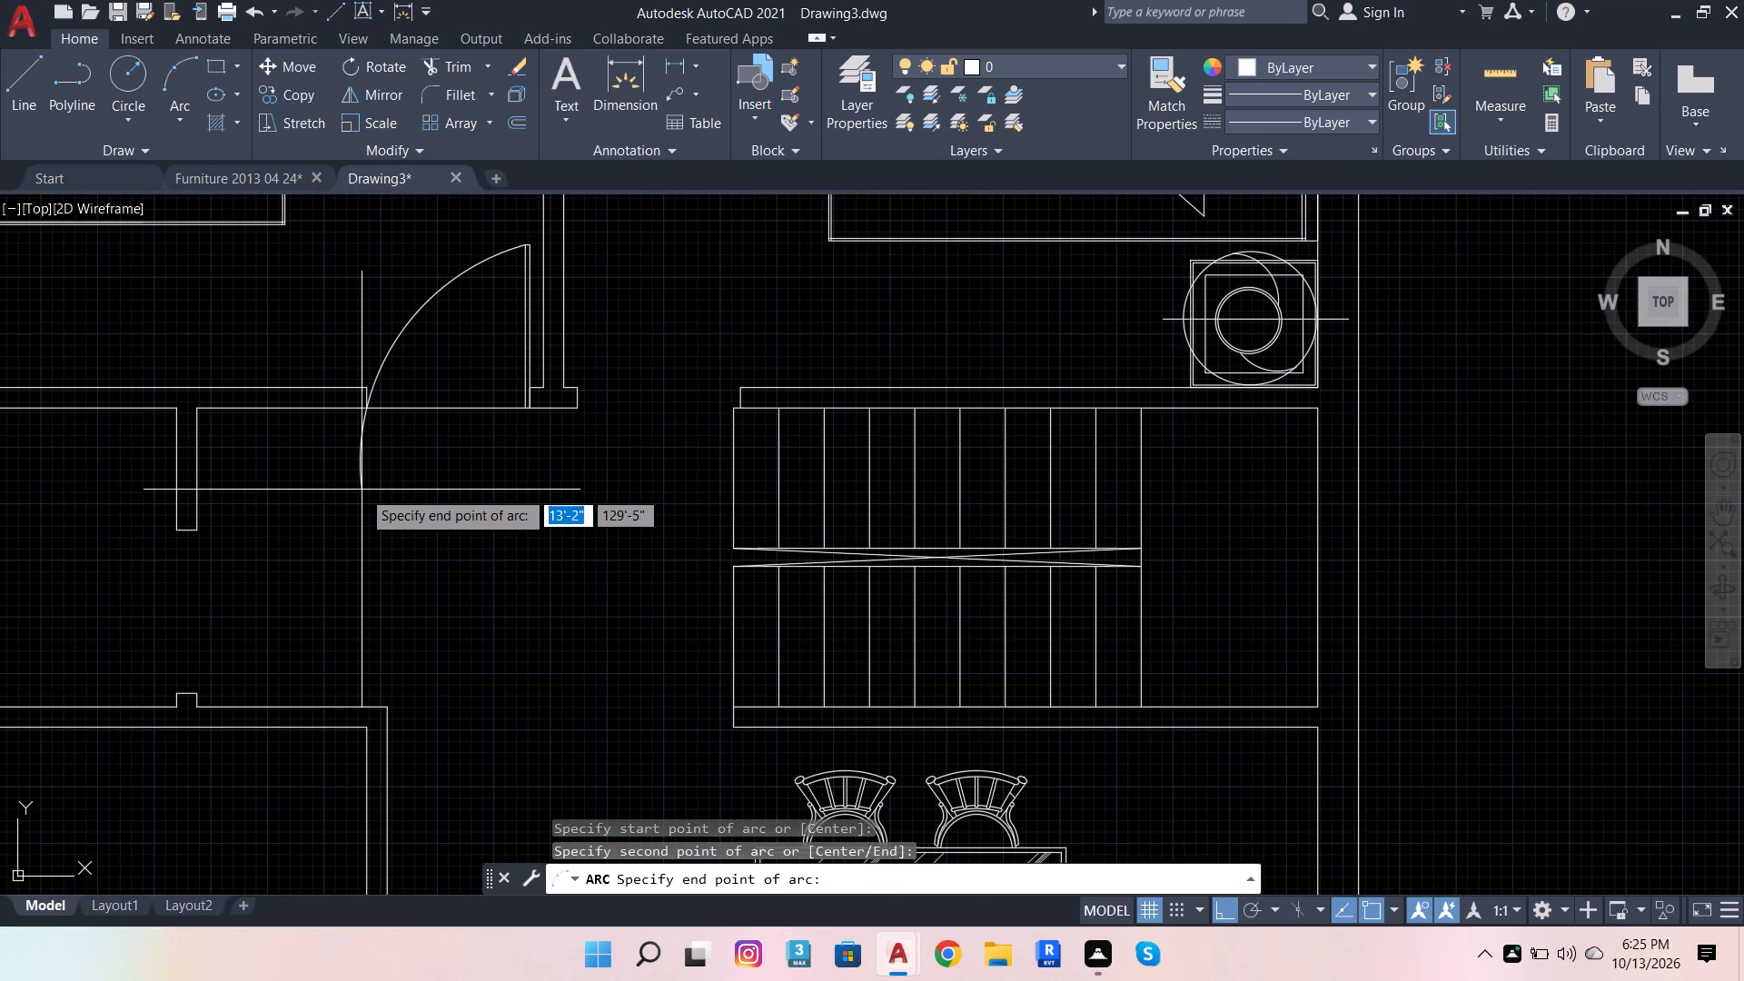
click(362, 490)
click(446, 64)
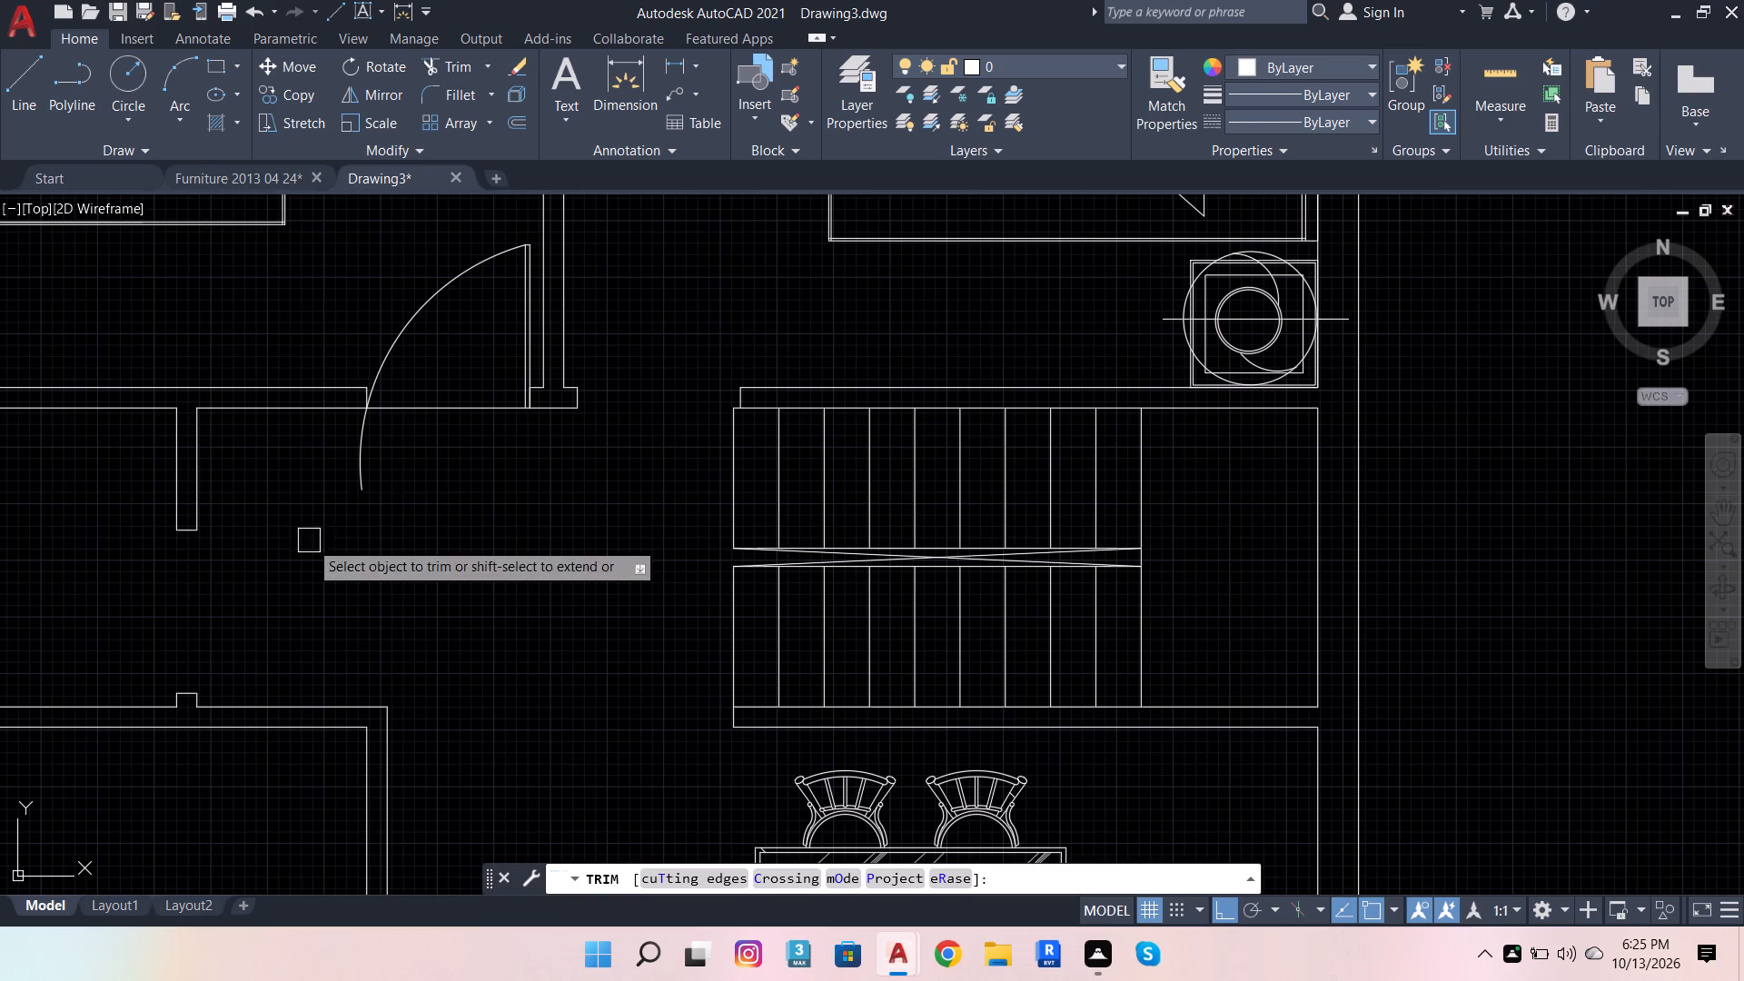
click(364, 461)
key(Escape)
key(Escape)
key(Escape)
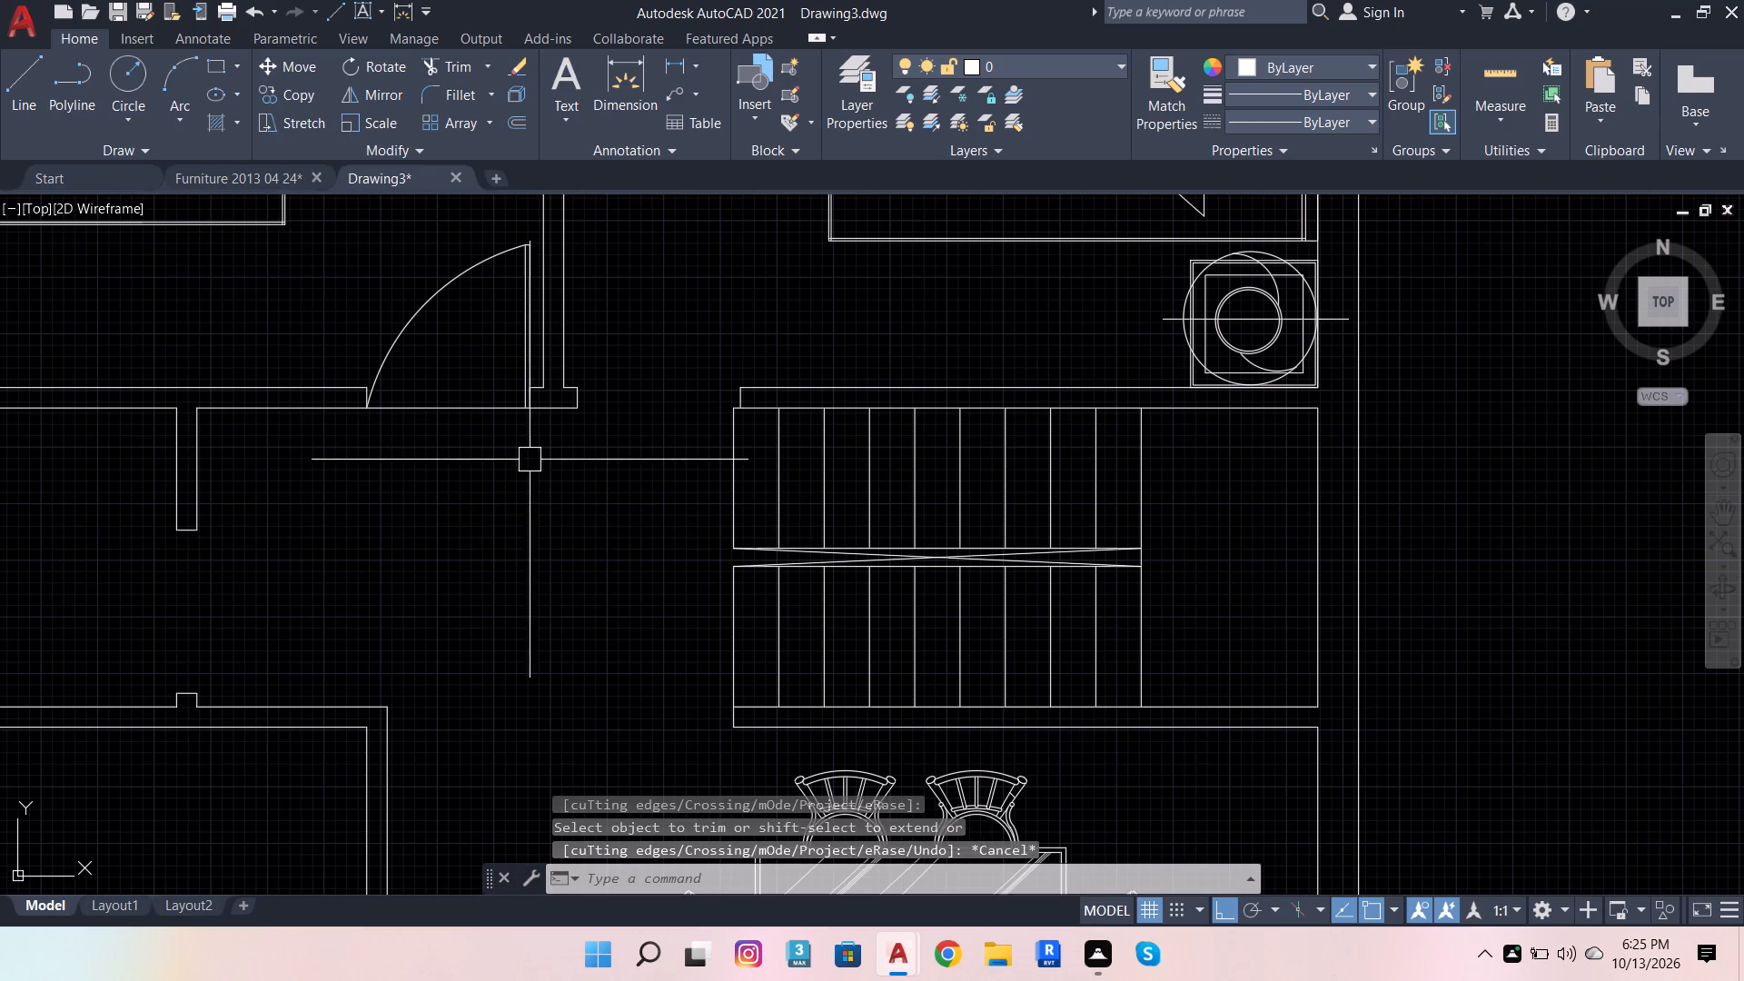
Combine the door's swing arc, threshold line and three leaf lines into a block named EREGTHYGUI.
click(471, 413)
click(415, 321)
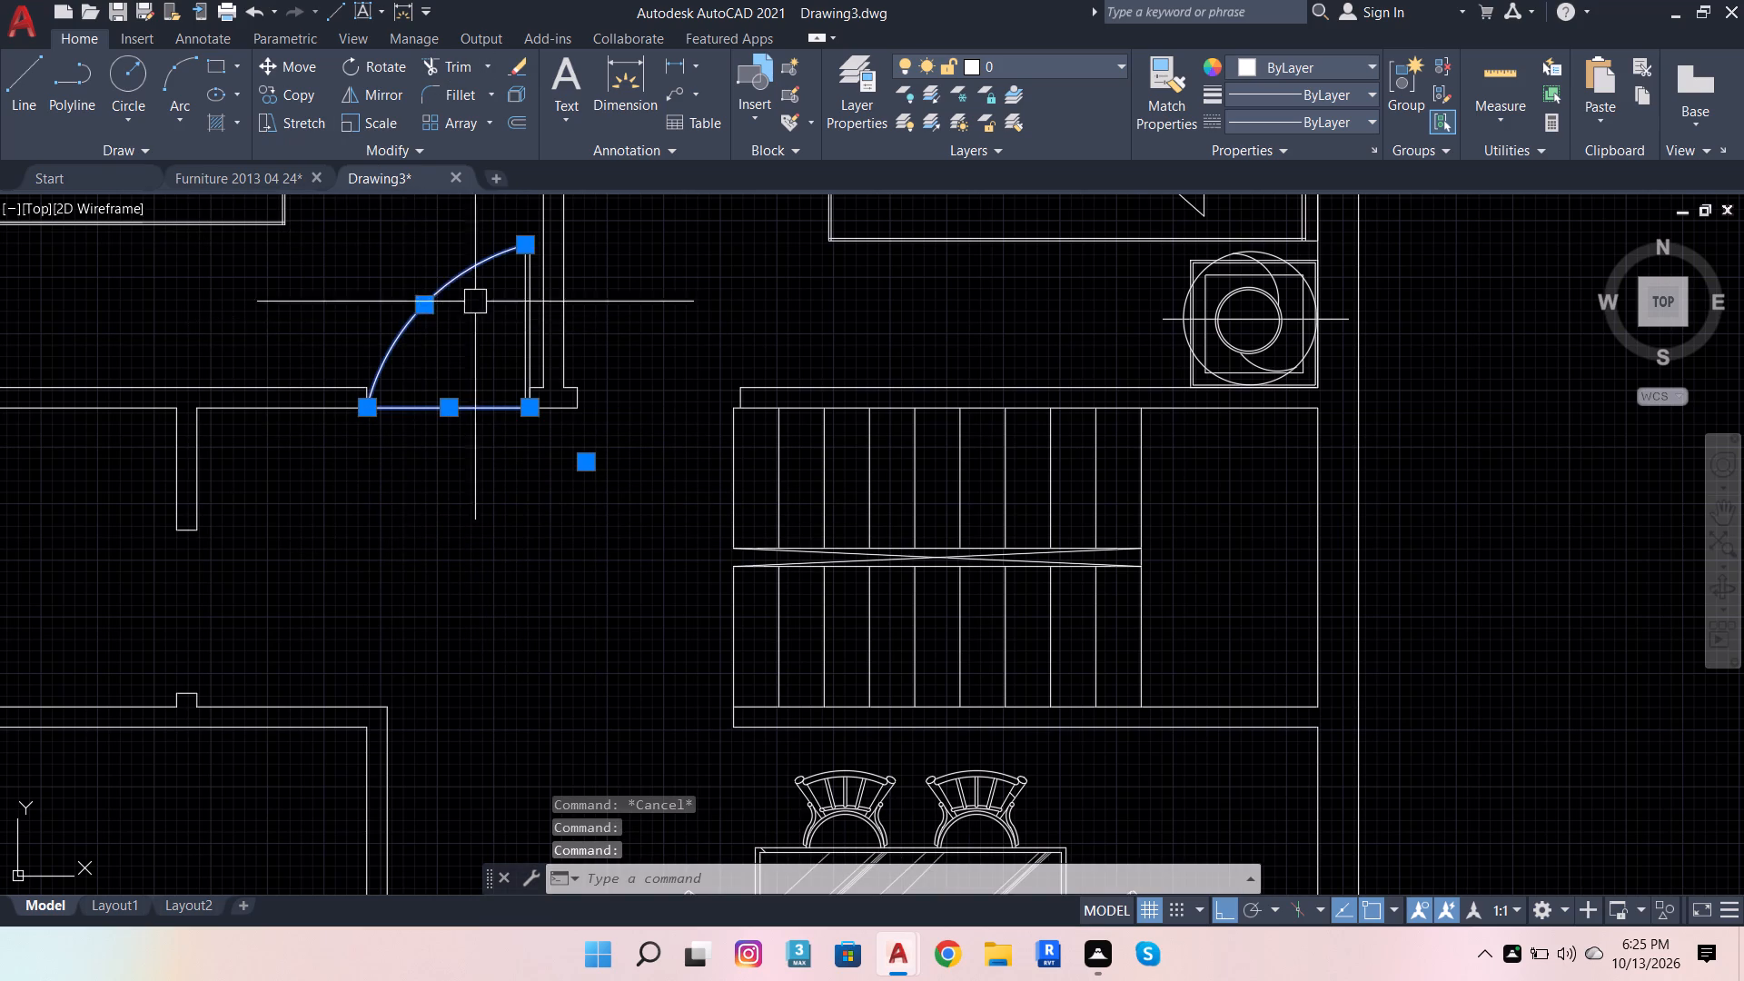
scroll(552, 282, up, 2)
click(493, 362)
click(481, 371)
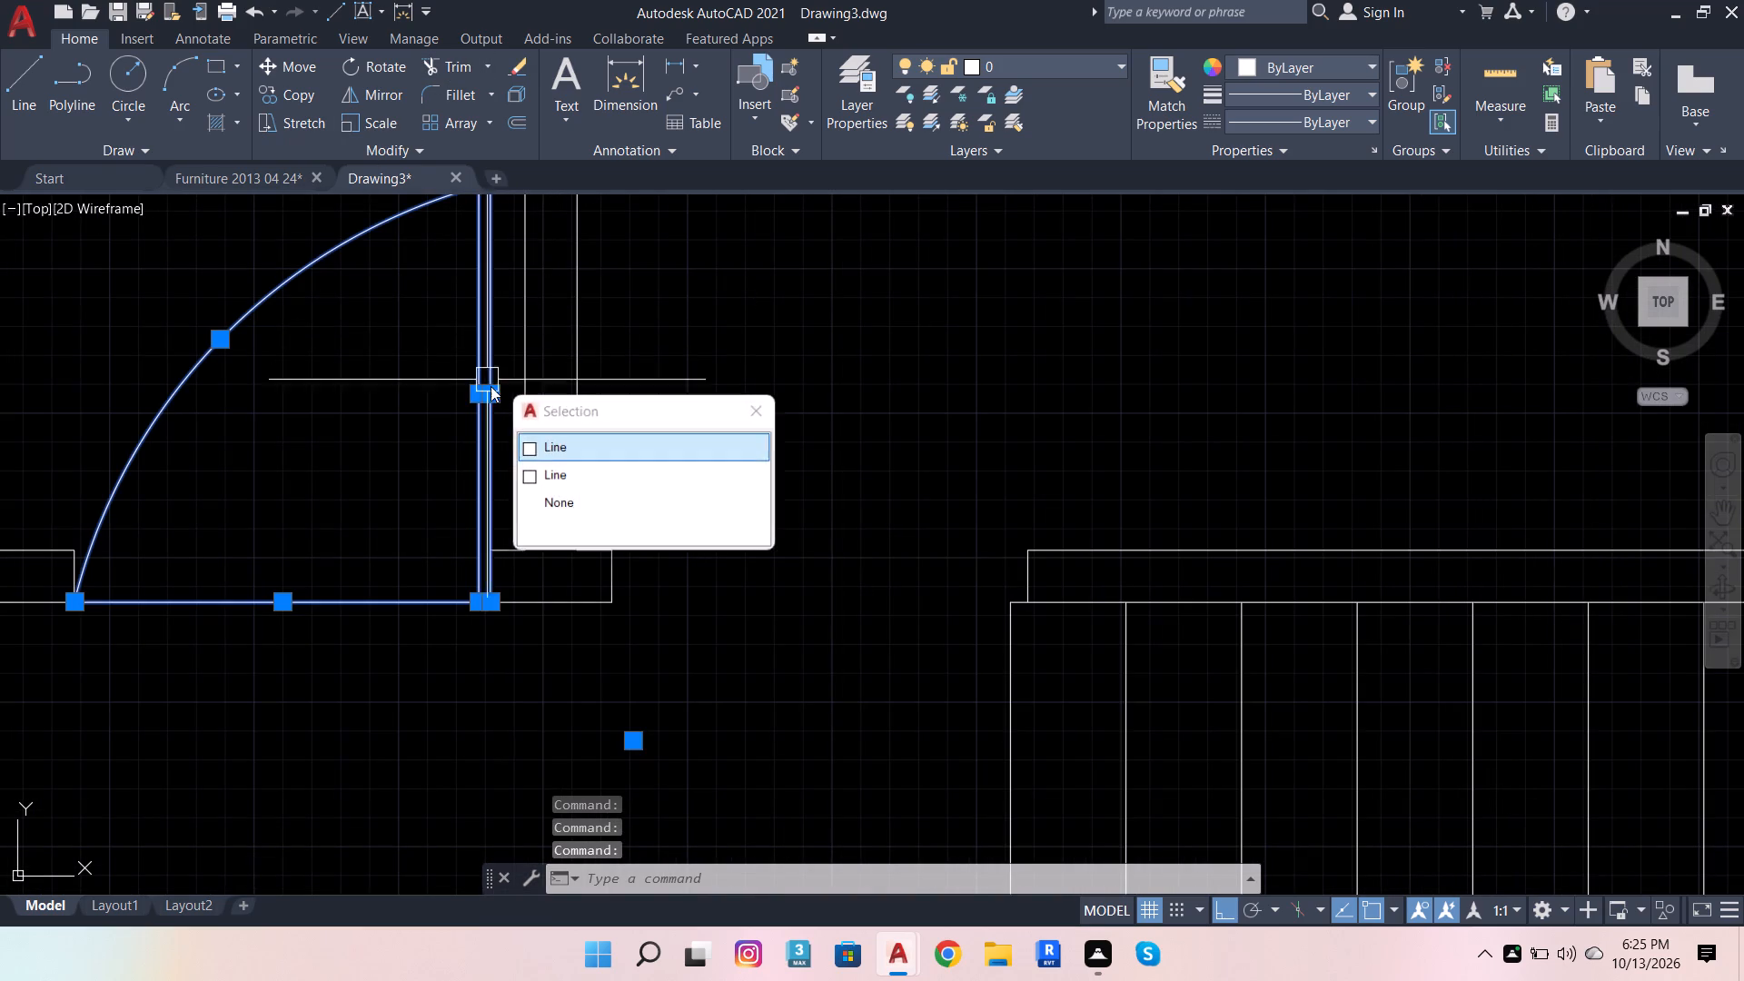
scroll(534, 442, down, 2)
scroll(478, 358, down, 2)
scroll(486, 236, up, 4)
scroll(481, 356, up, 2)
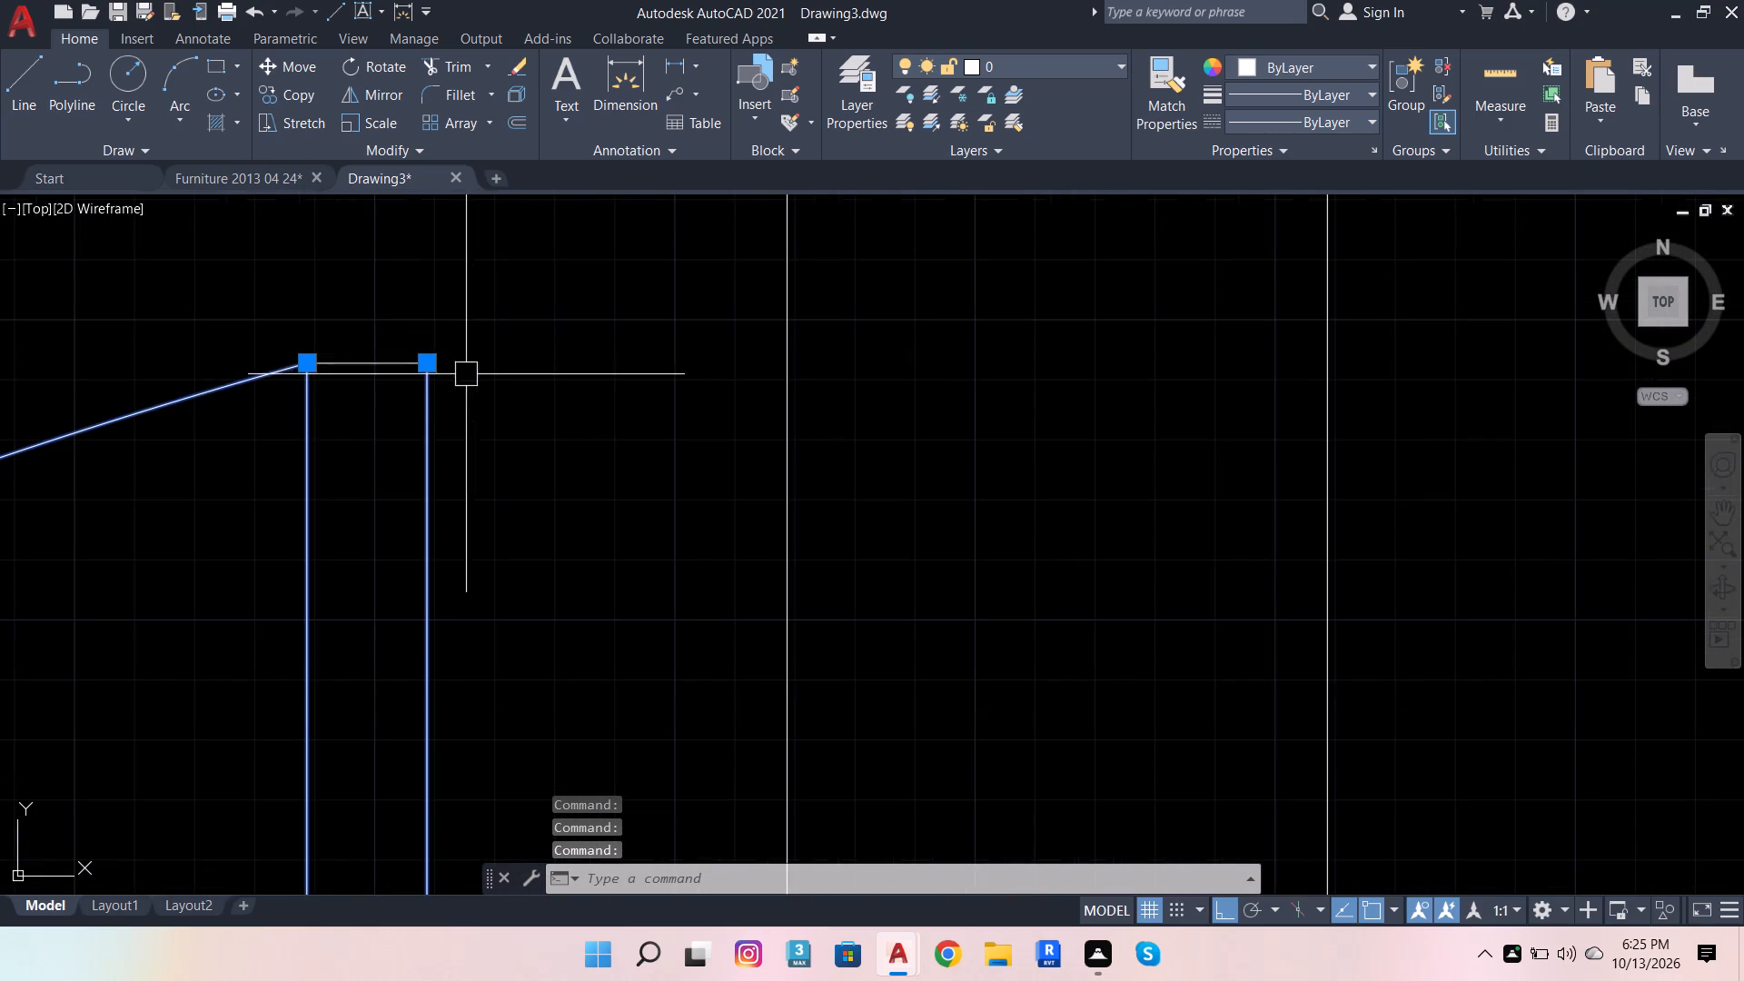
click(381, 364)
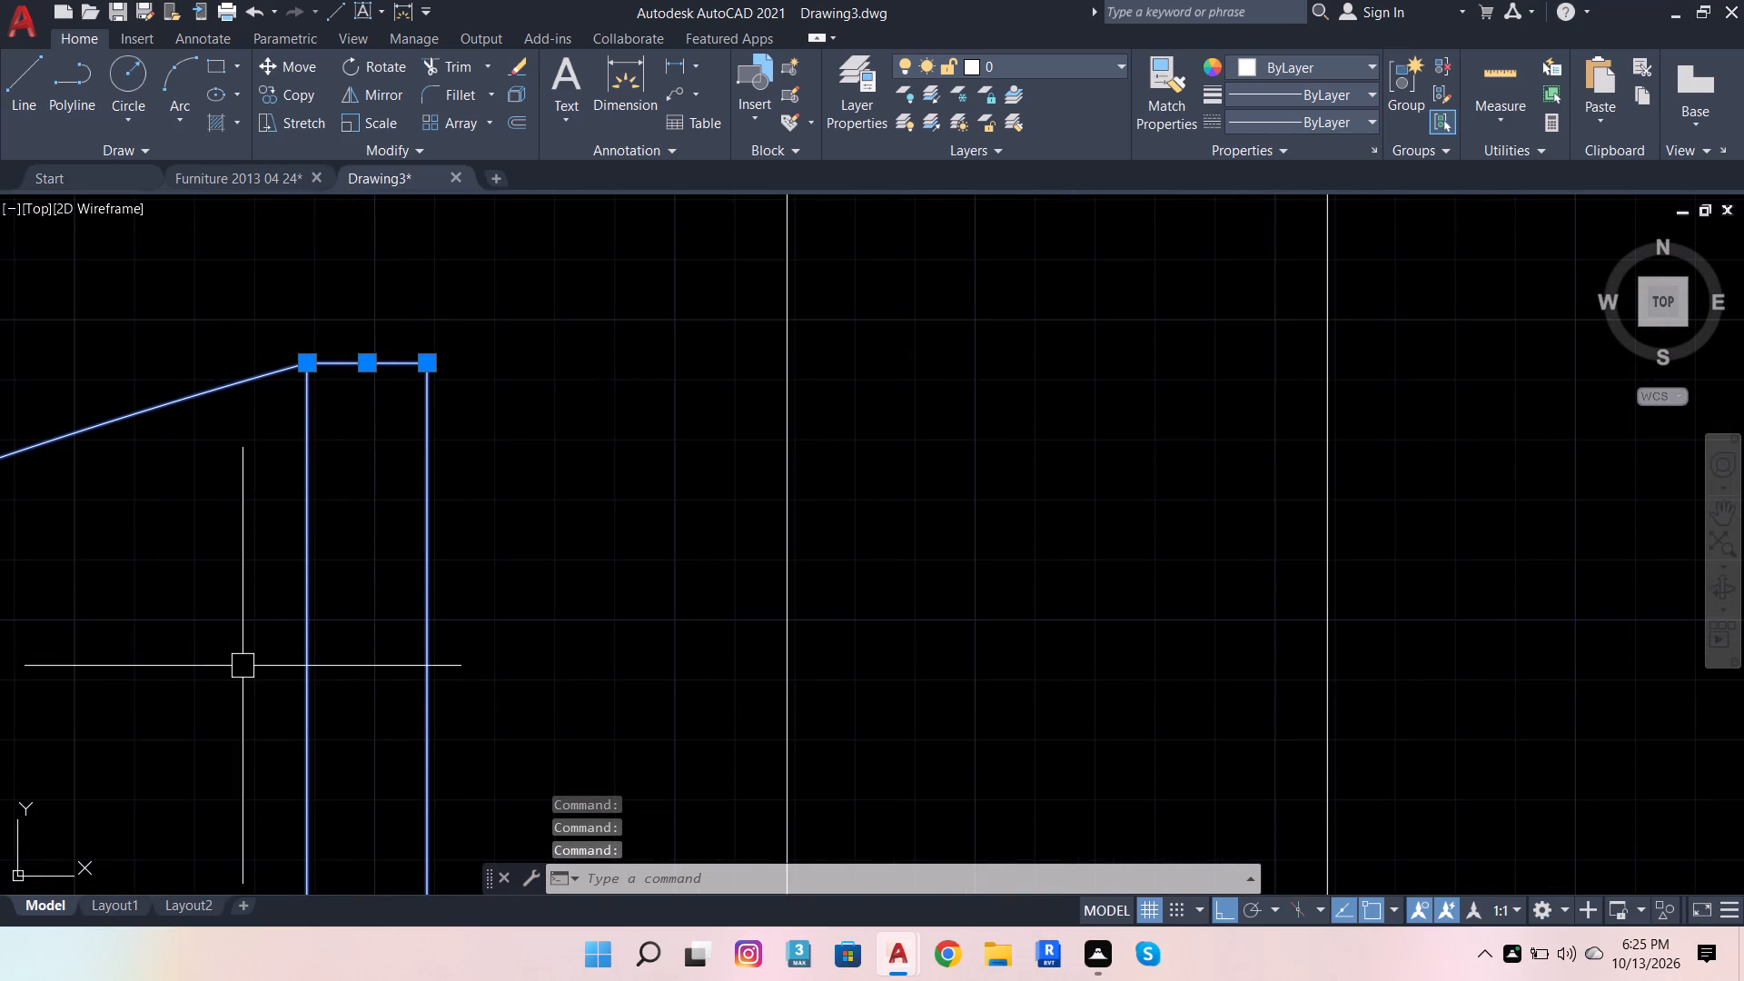
key(b)
click(333, 709)
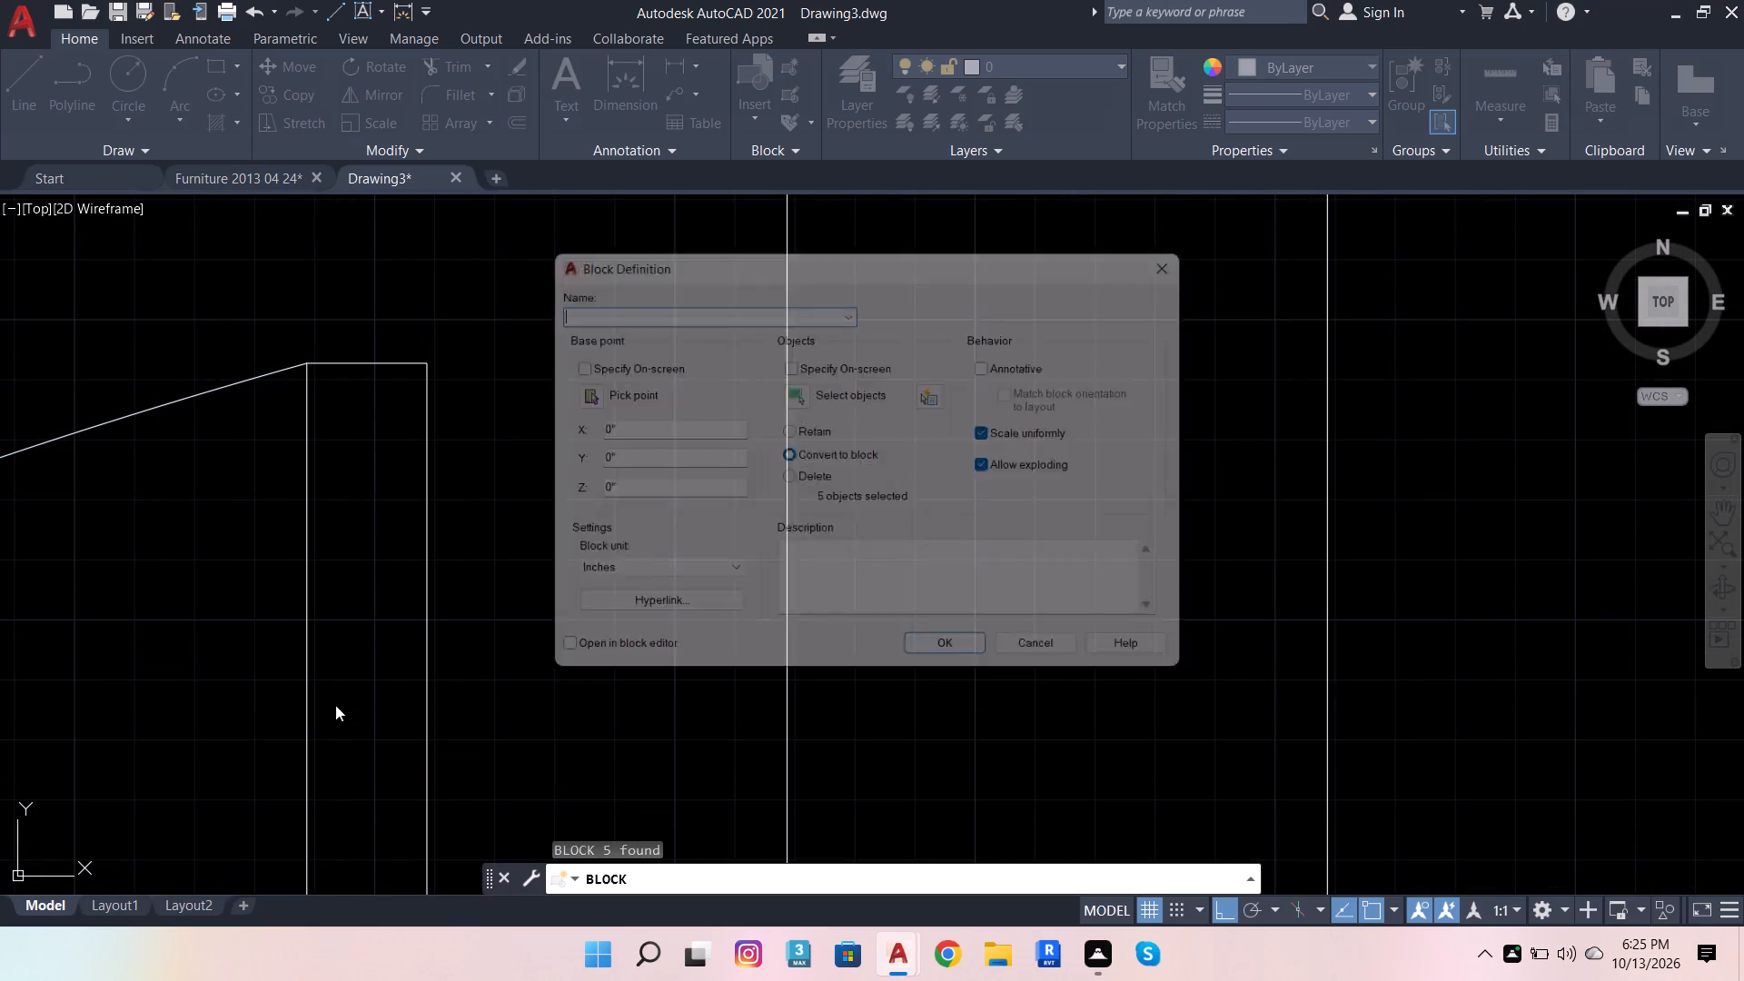
text(ER)
key(e)
key(g)
key(t)
key(h)
text(YGUI)
key(Return)
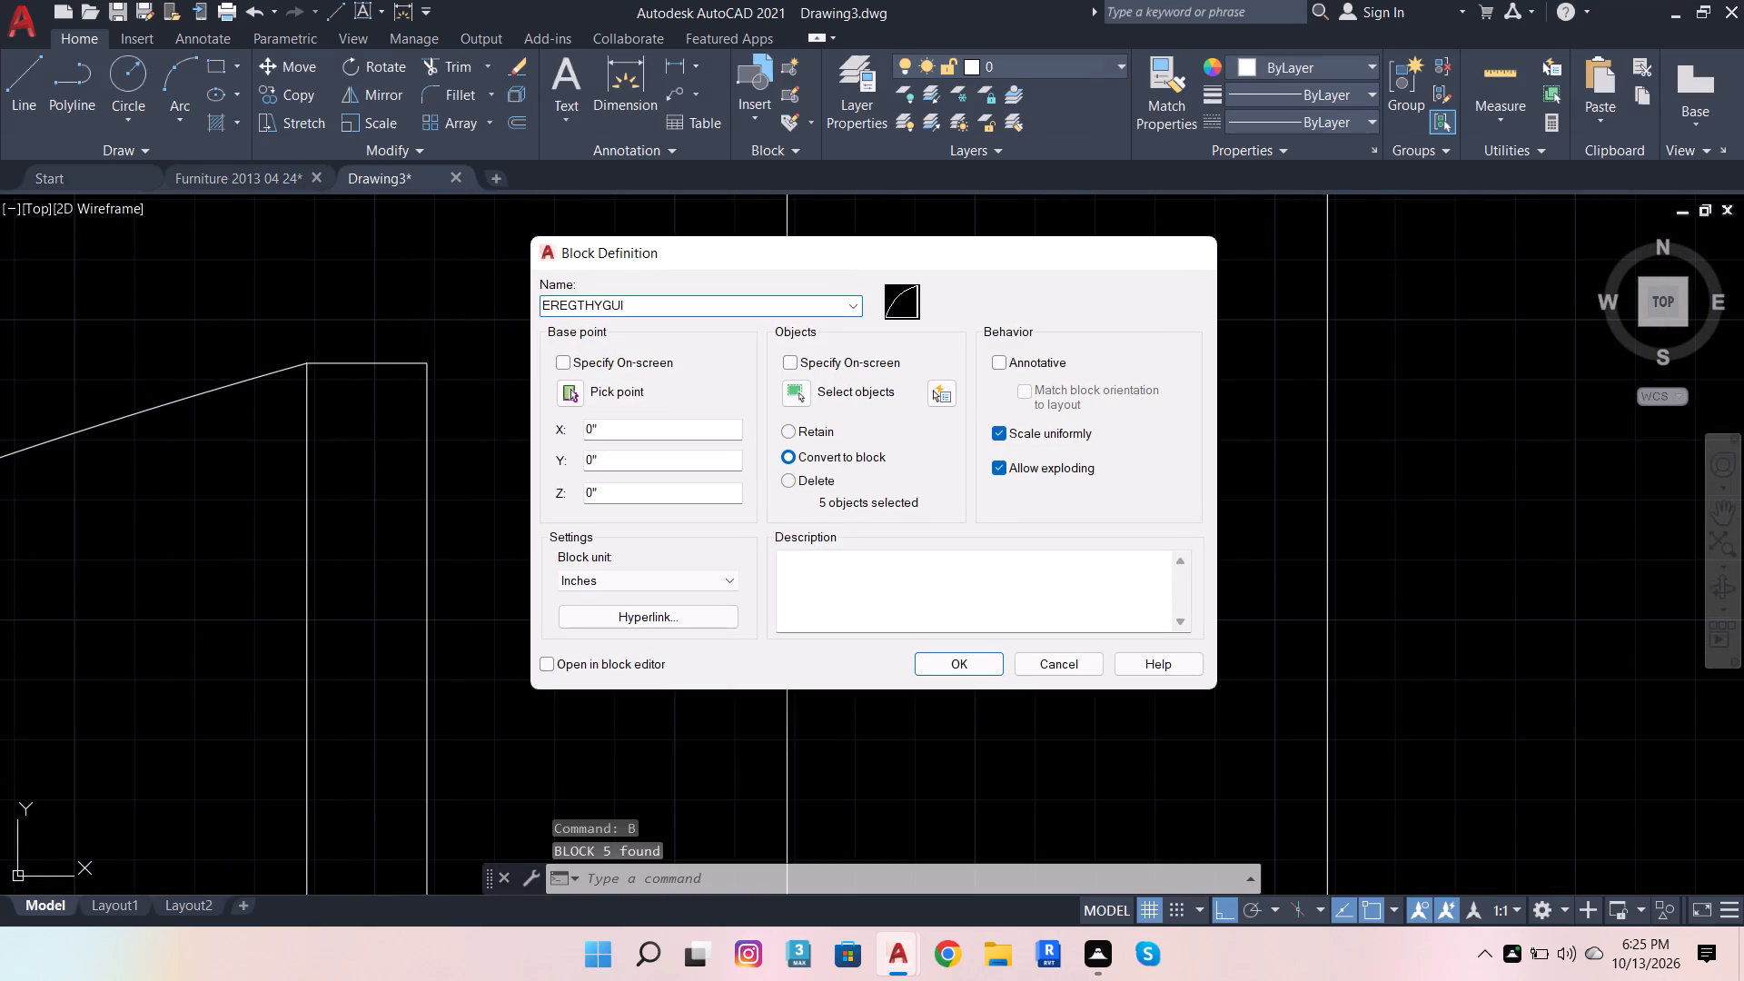
Mirror the door block about the midpoint of the partition wall's lower end into the upper-right bedroom's opening, keeping the original.
scroll(594, 582, down, 3)
click(536, 614)
scroll(803, 437, down, 1)
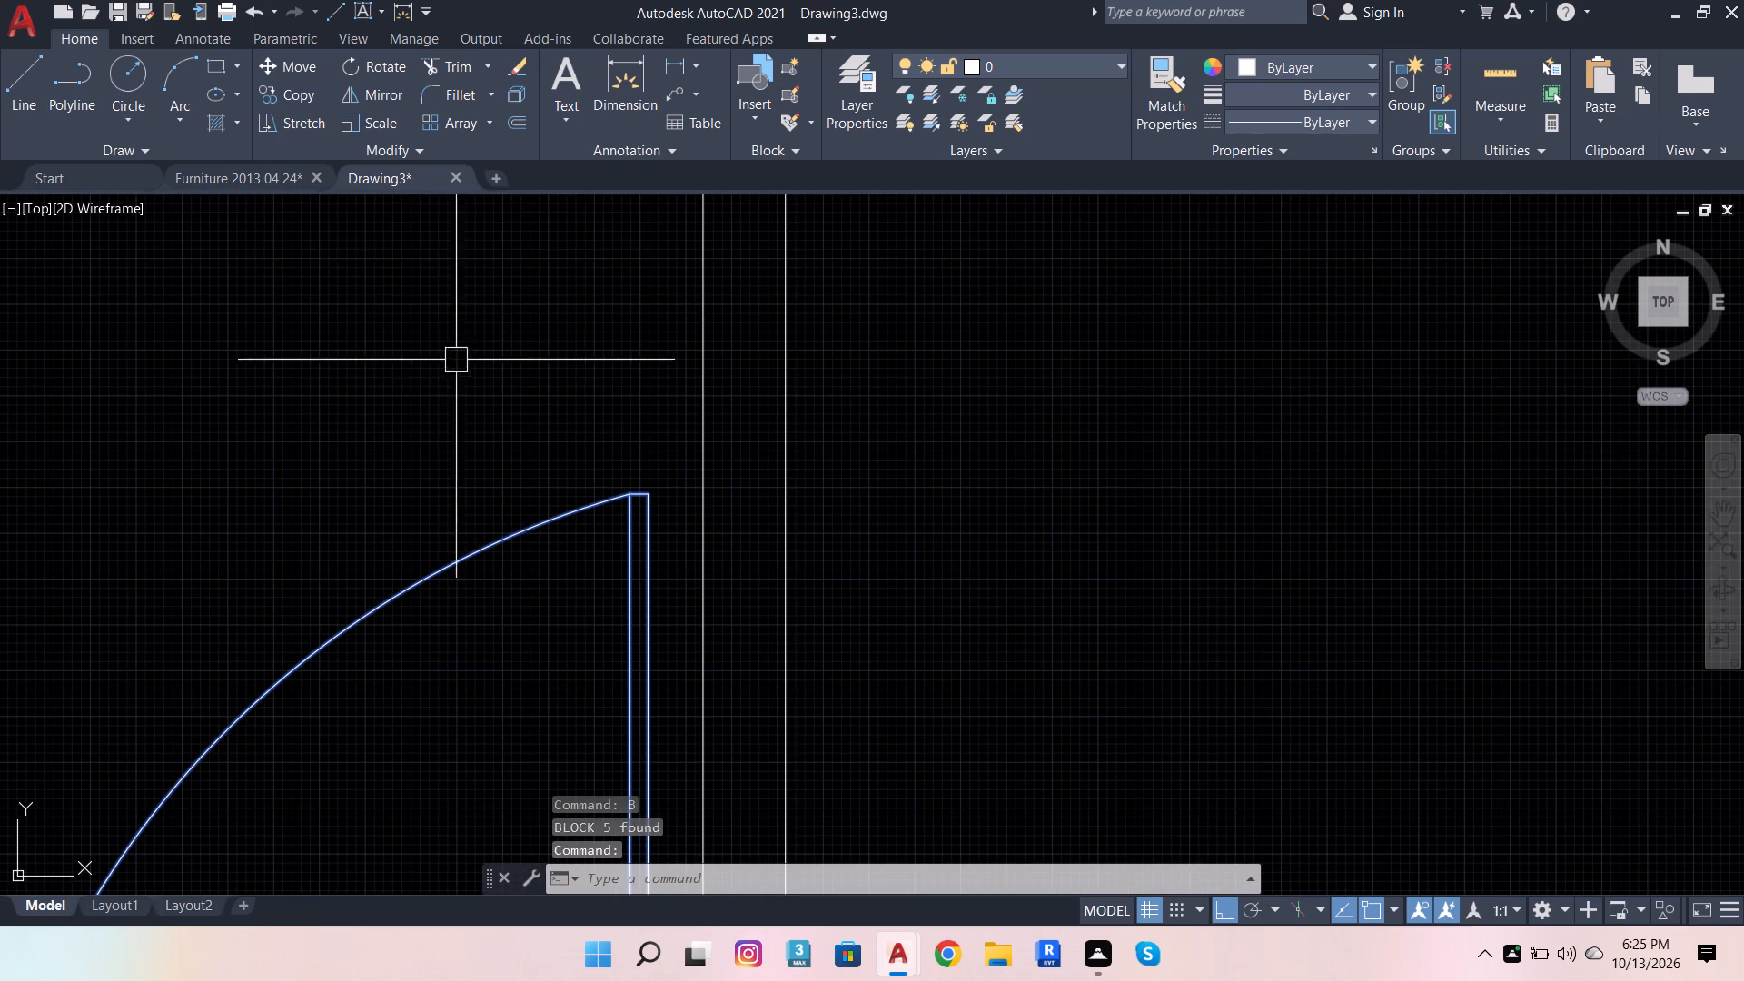
click(380, 86)
scroll(729, 263, down, 3)
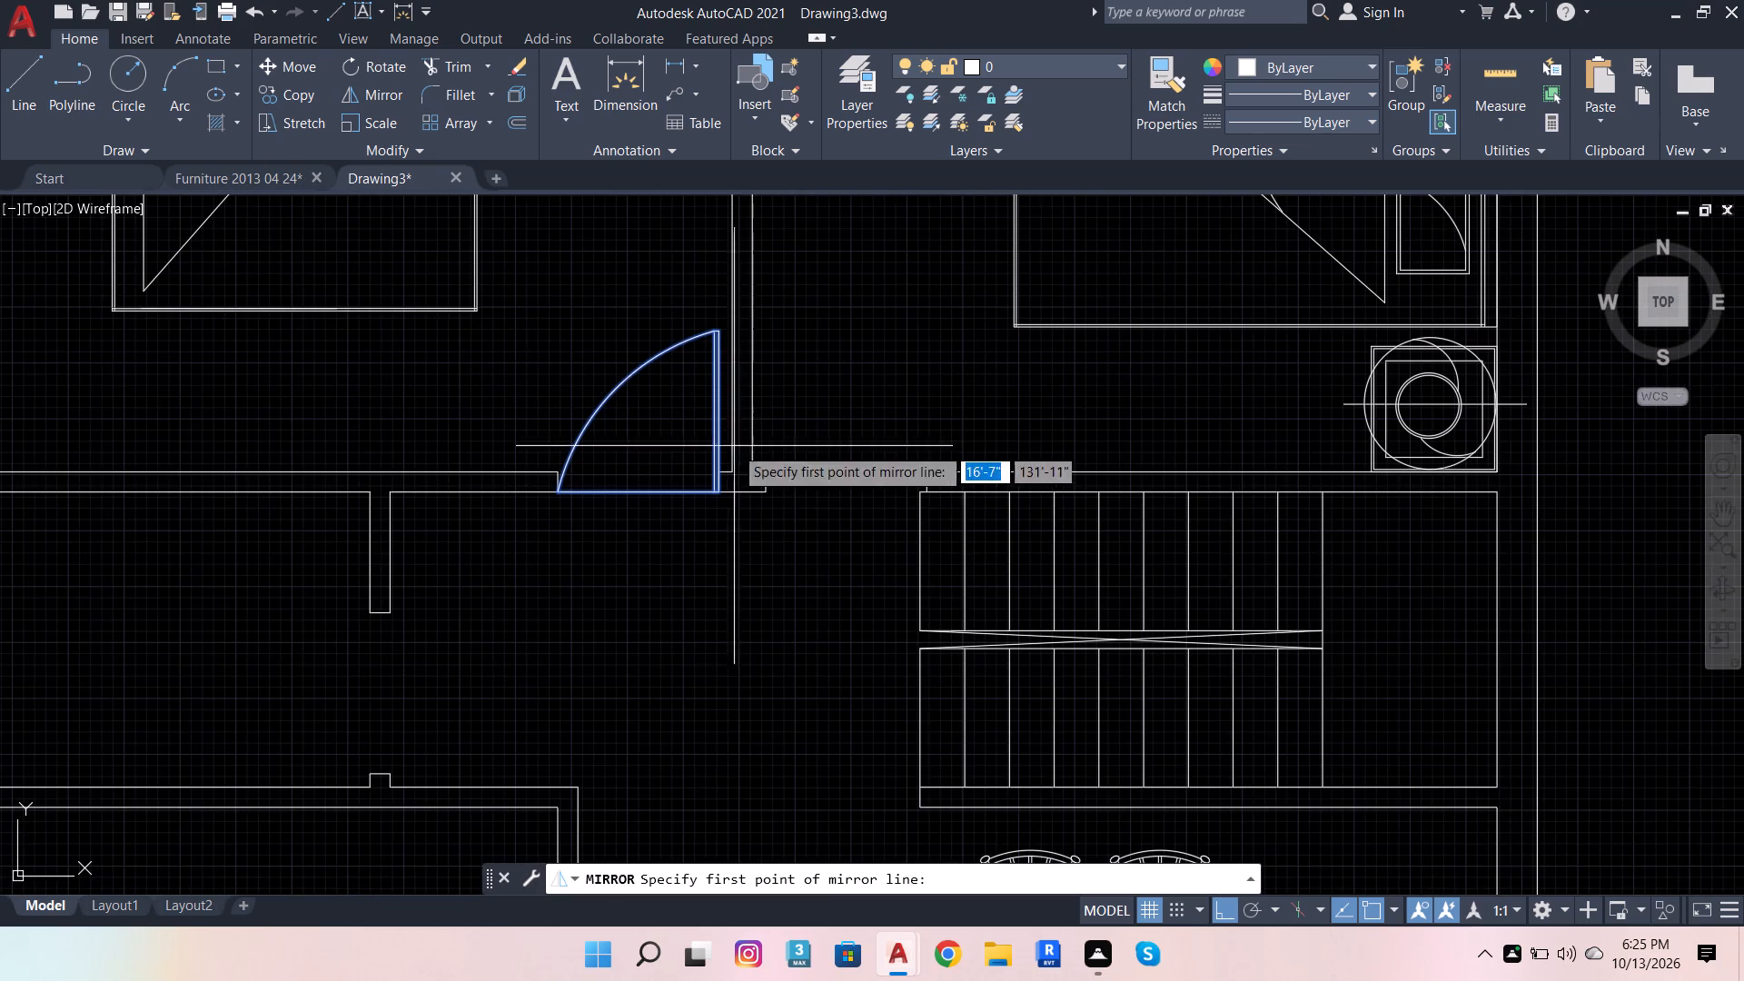
shift+right_click(728, 518)
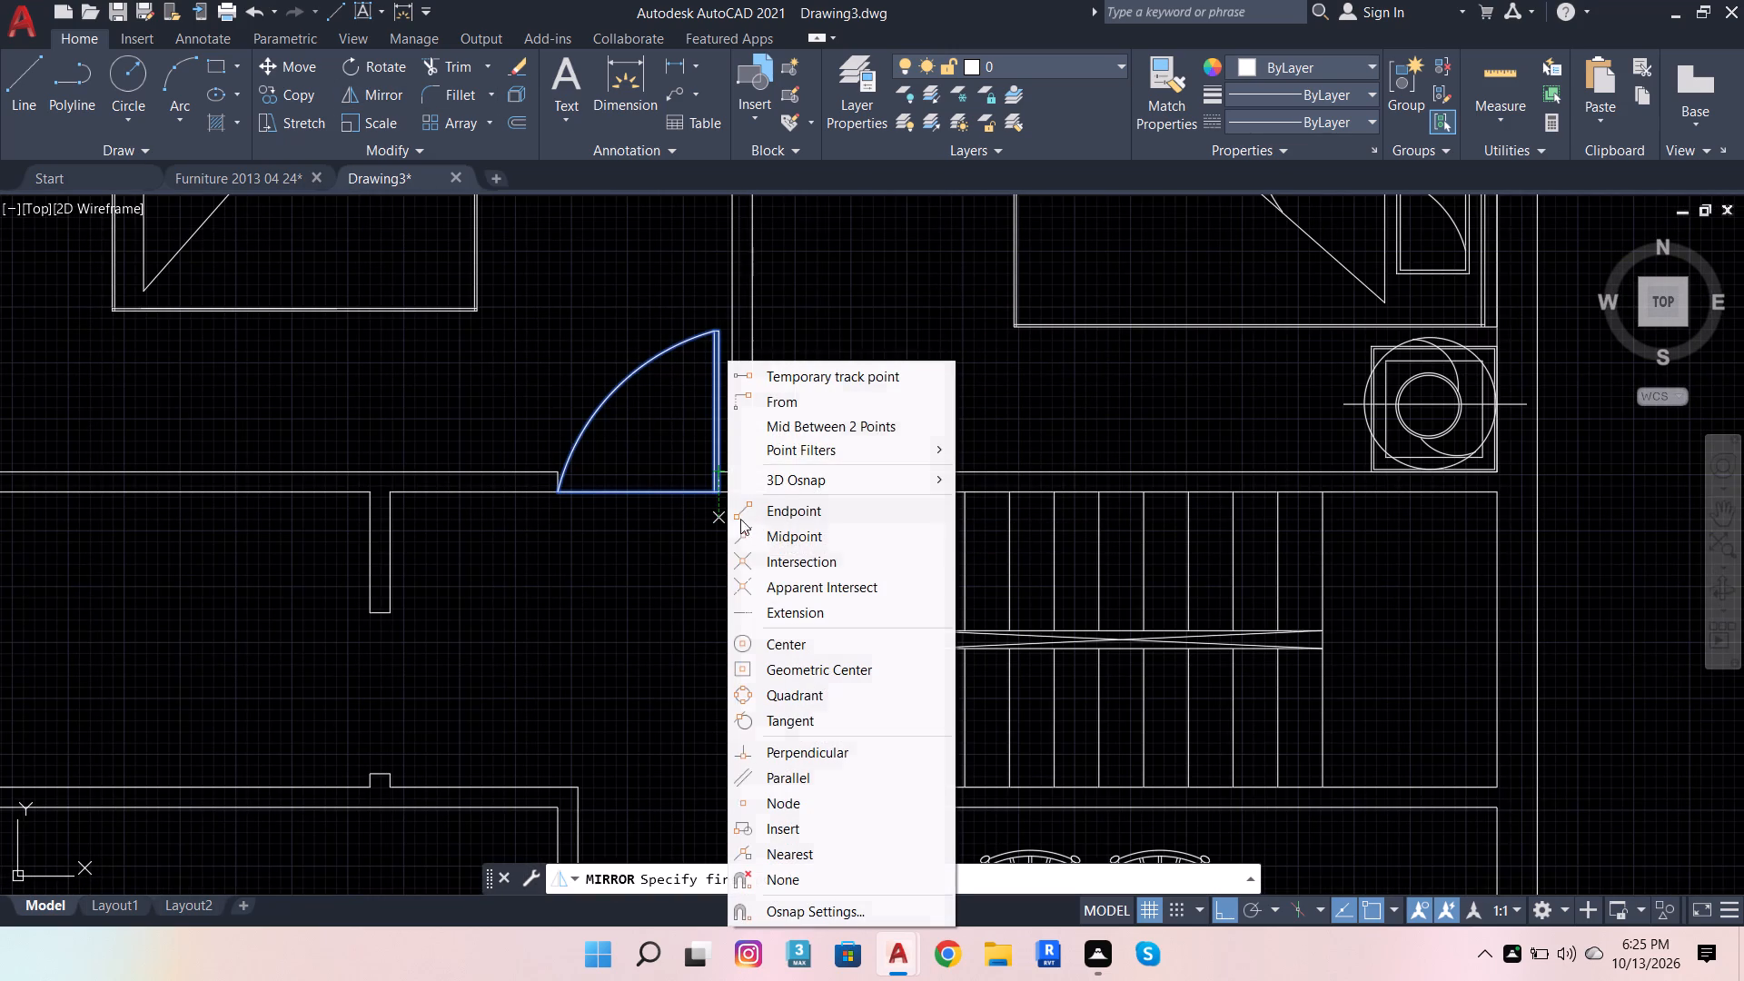
click(802, 539)
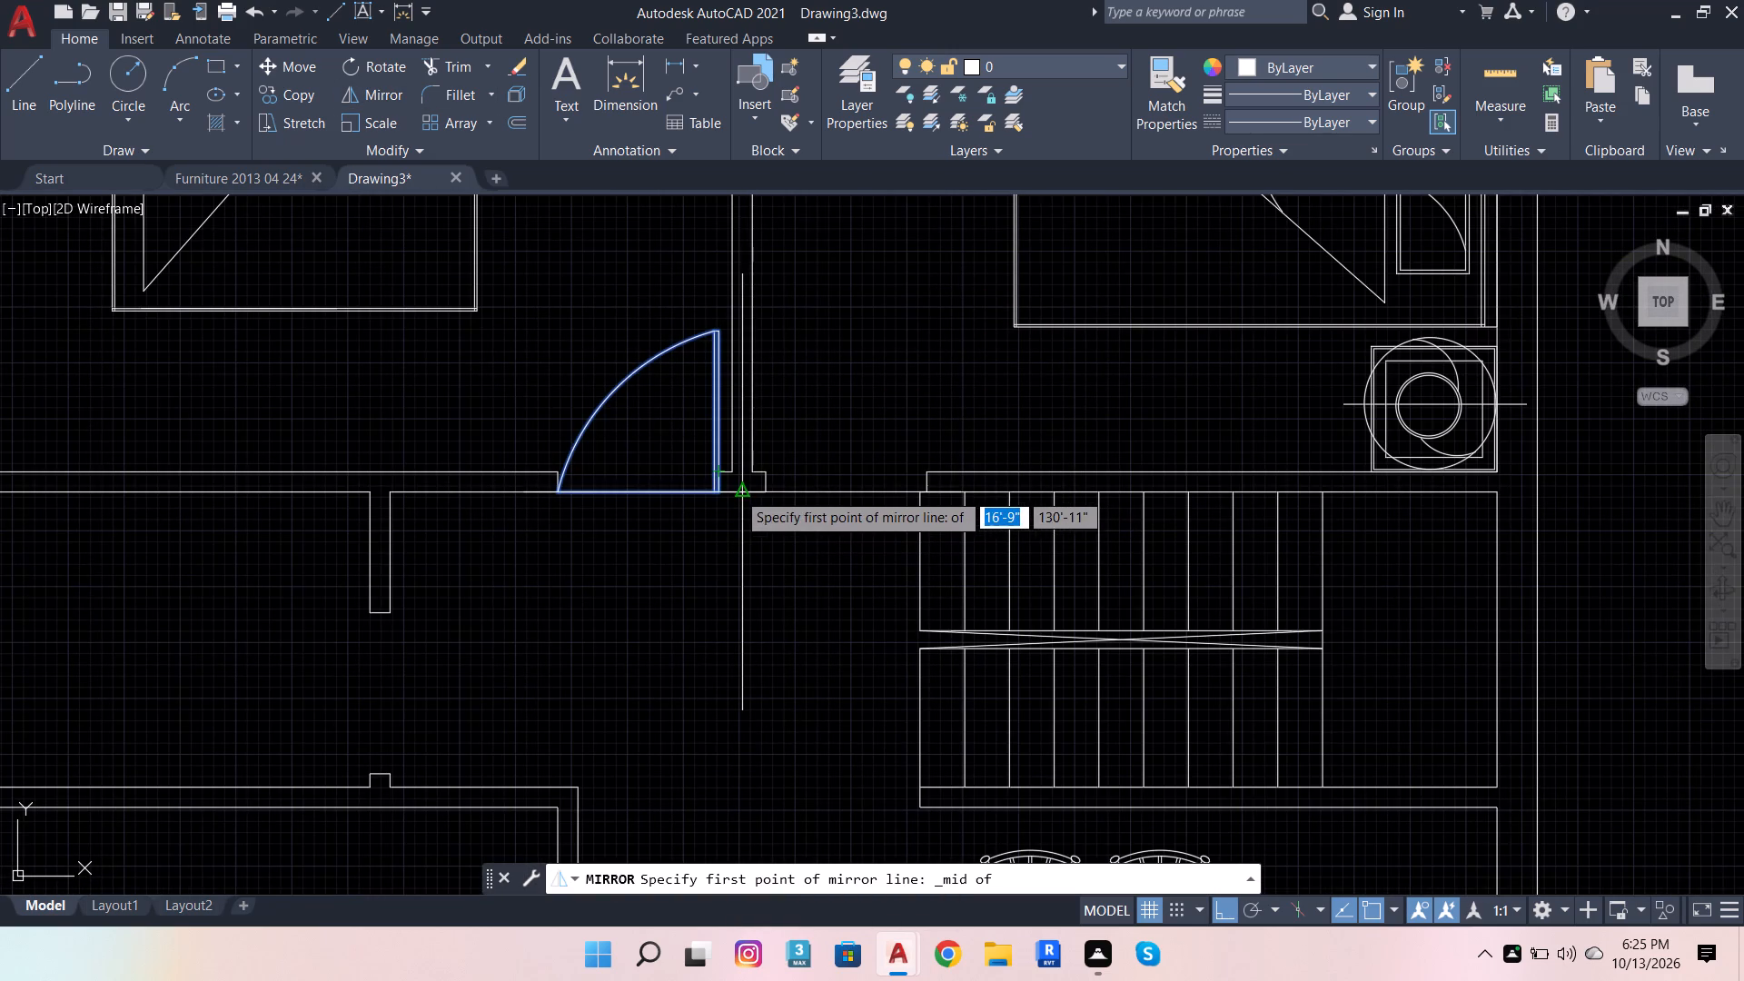
click(736, 491)
click(717, 575)
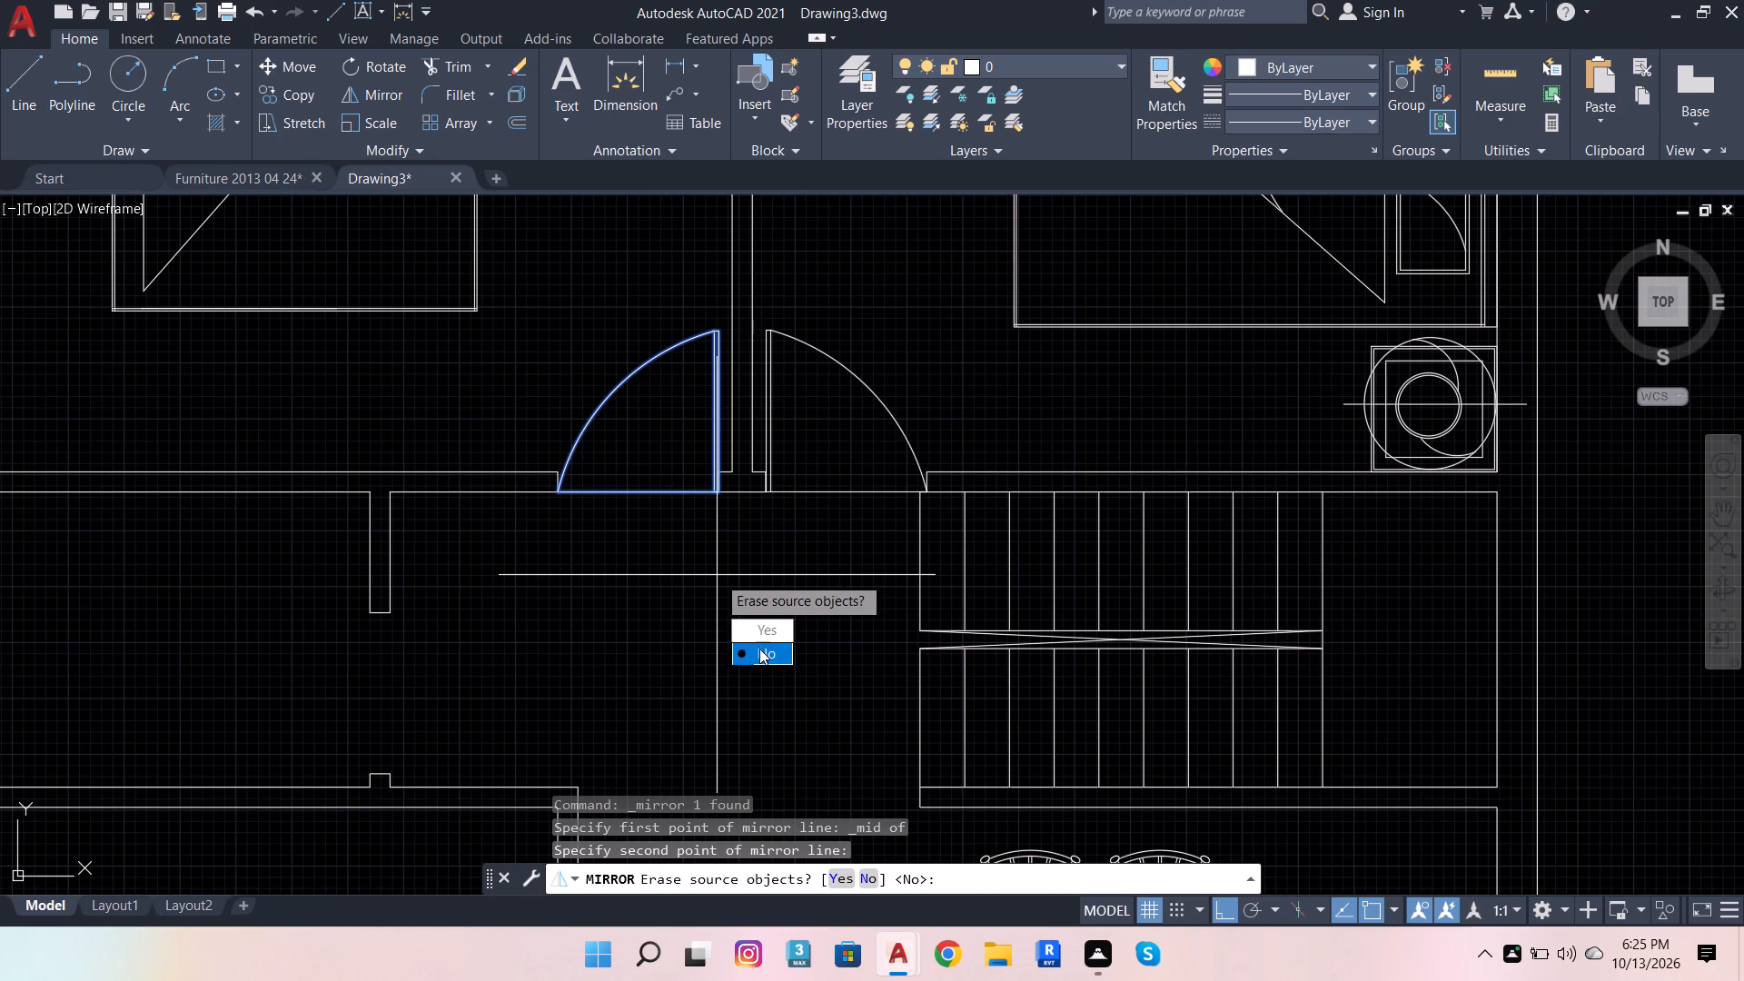
drag(759, 649, 717, 575)
Copy the upper-right bedroom's door block from its leaf's base corner to the lower jamb corner of the bathroom's door opening.
click(725, 391)
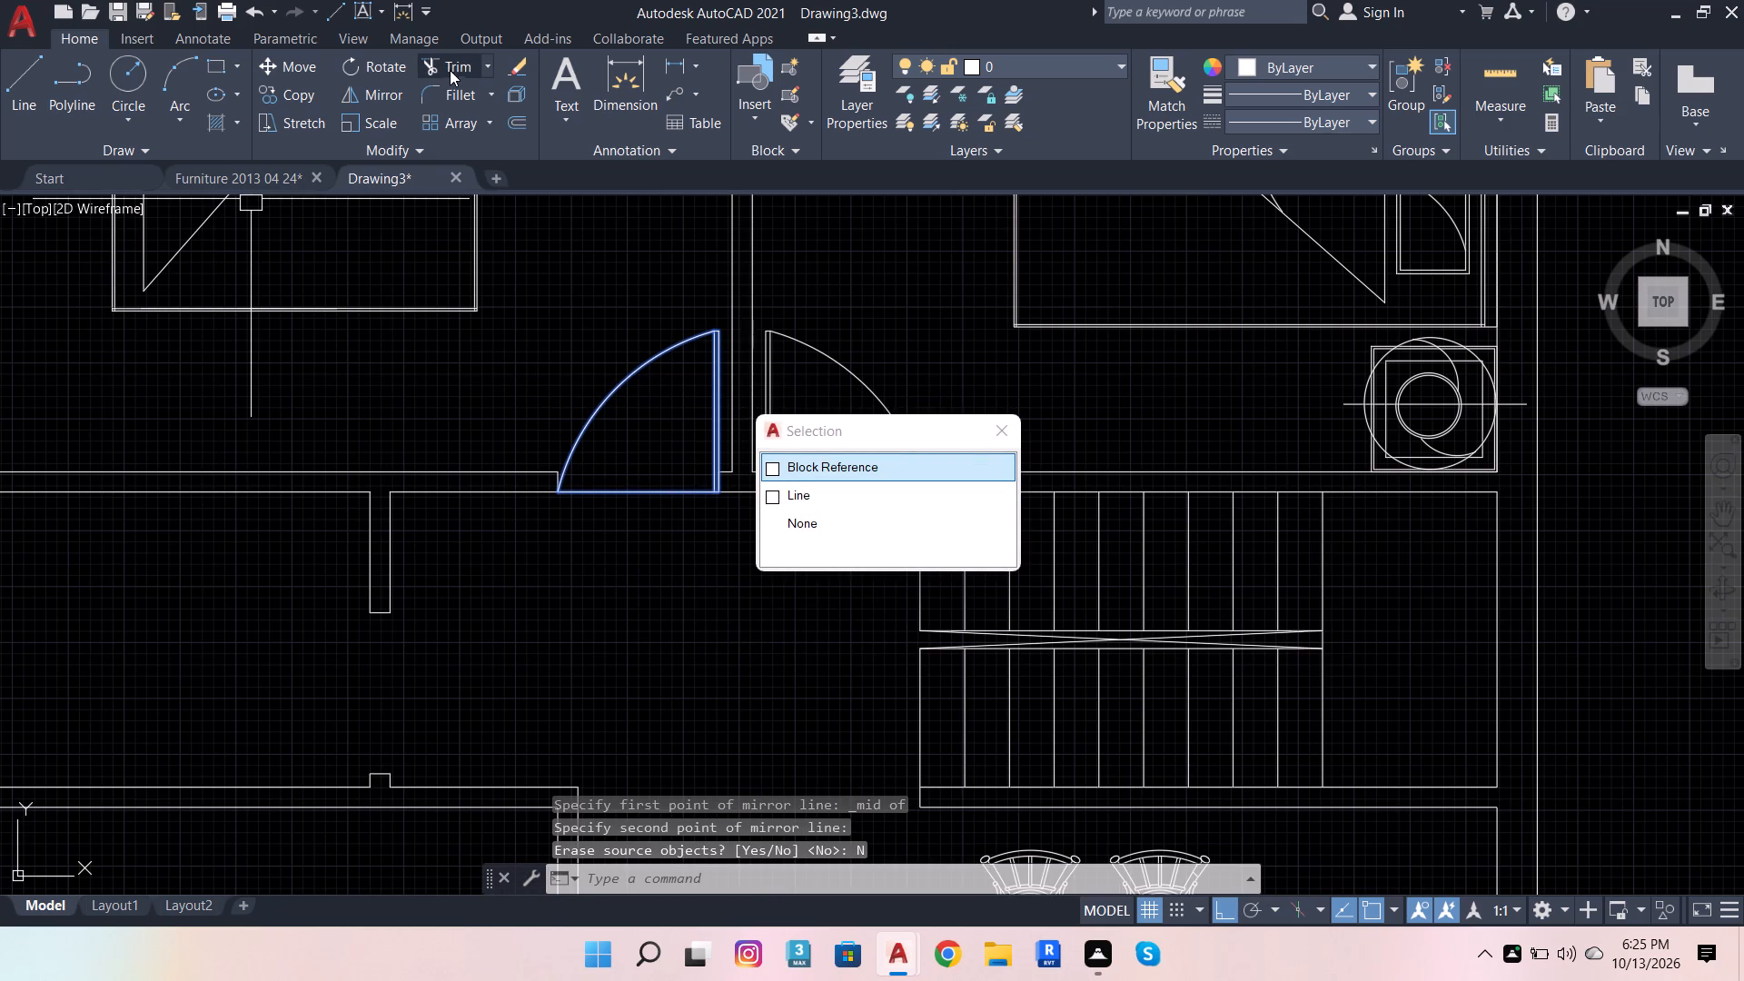
key(Escape)
click(788, 365)
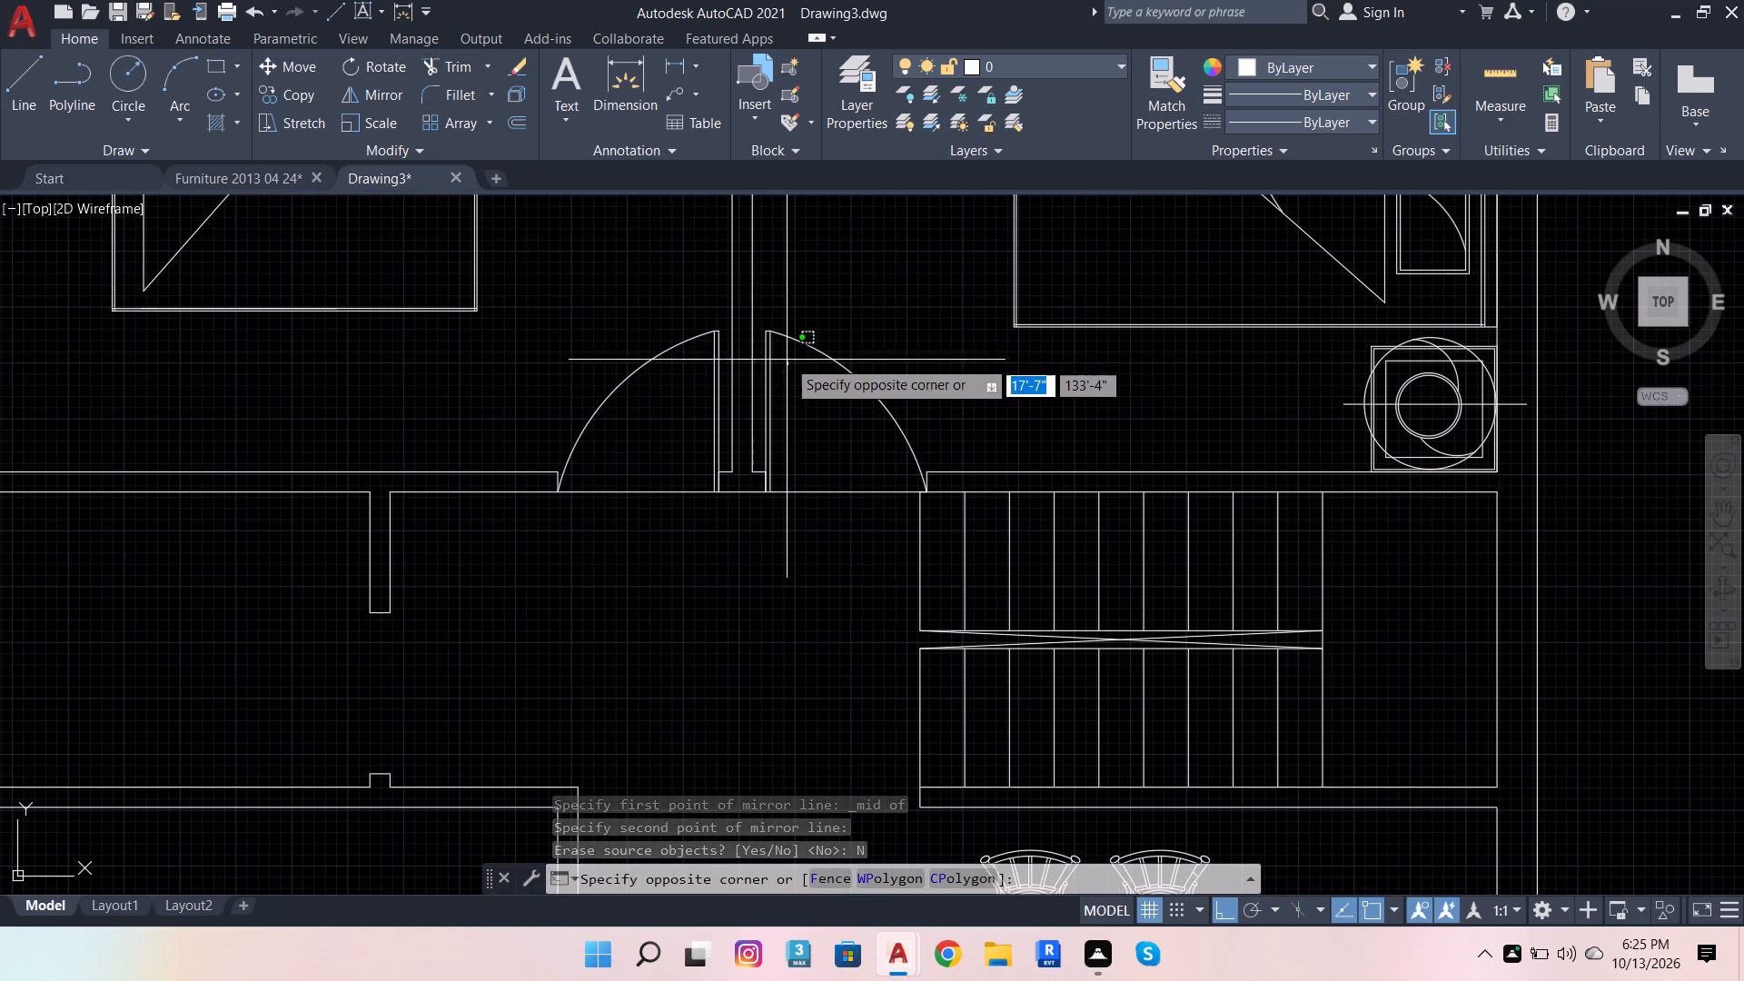
click(771, 309)
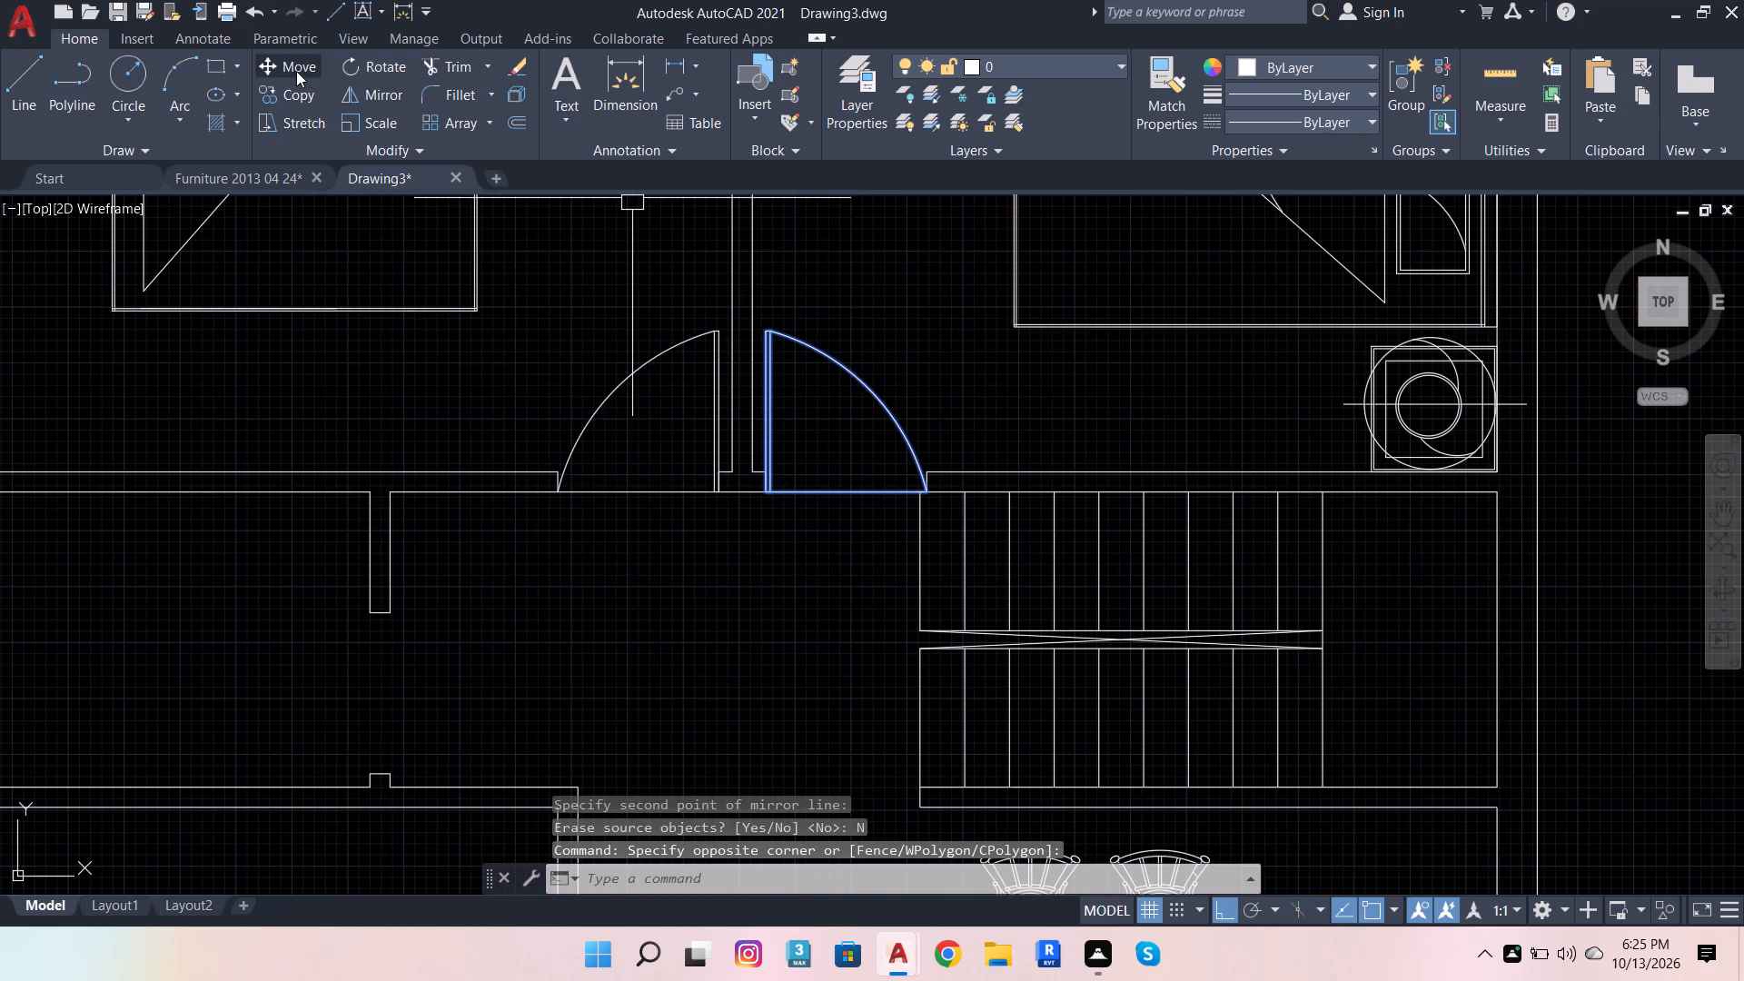
click(270, 90)
scroll(717, 492, up, 2)
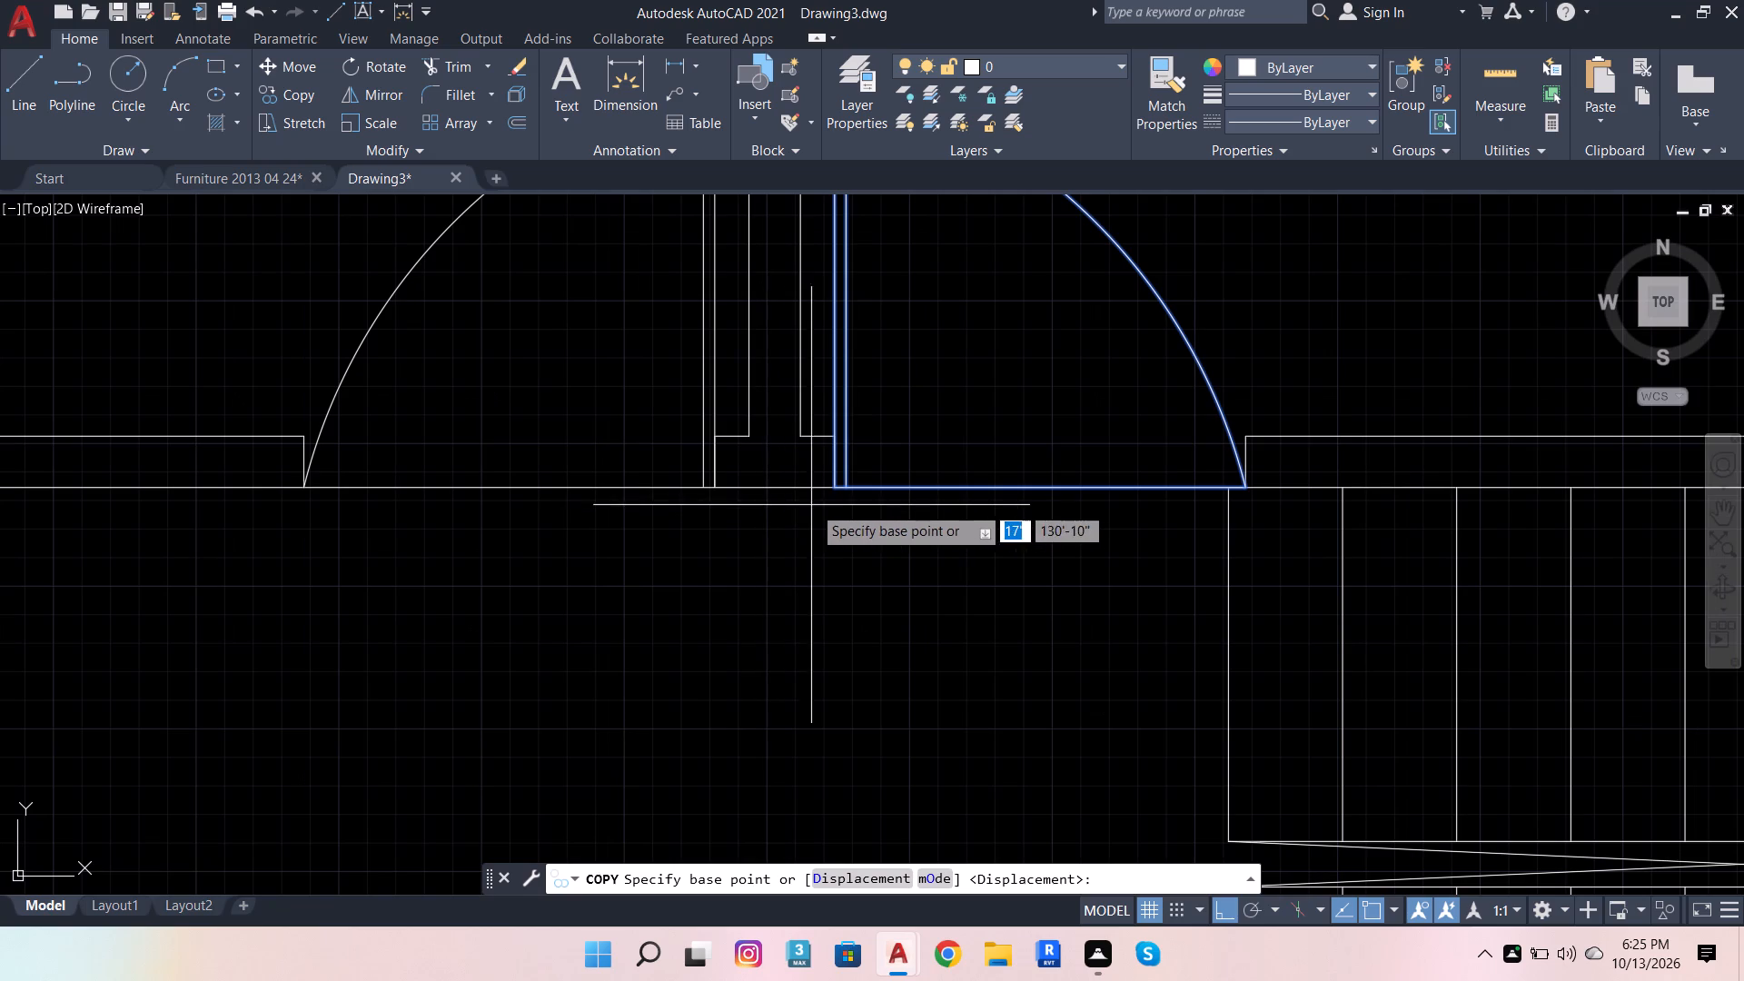
click(834, 494)
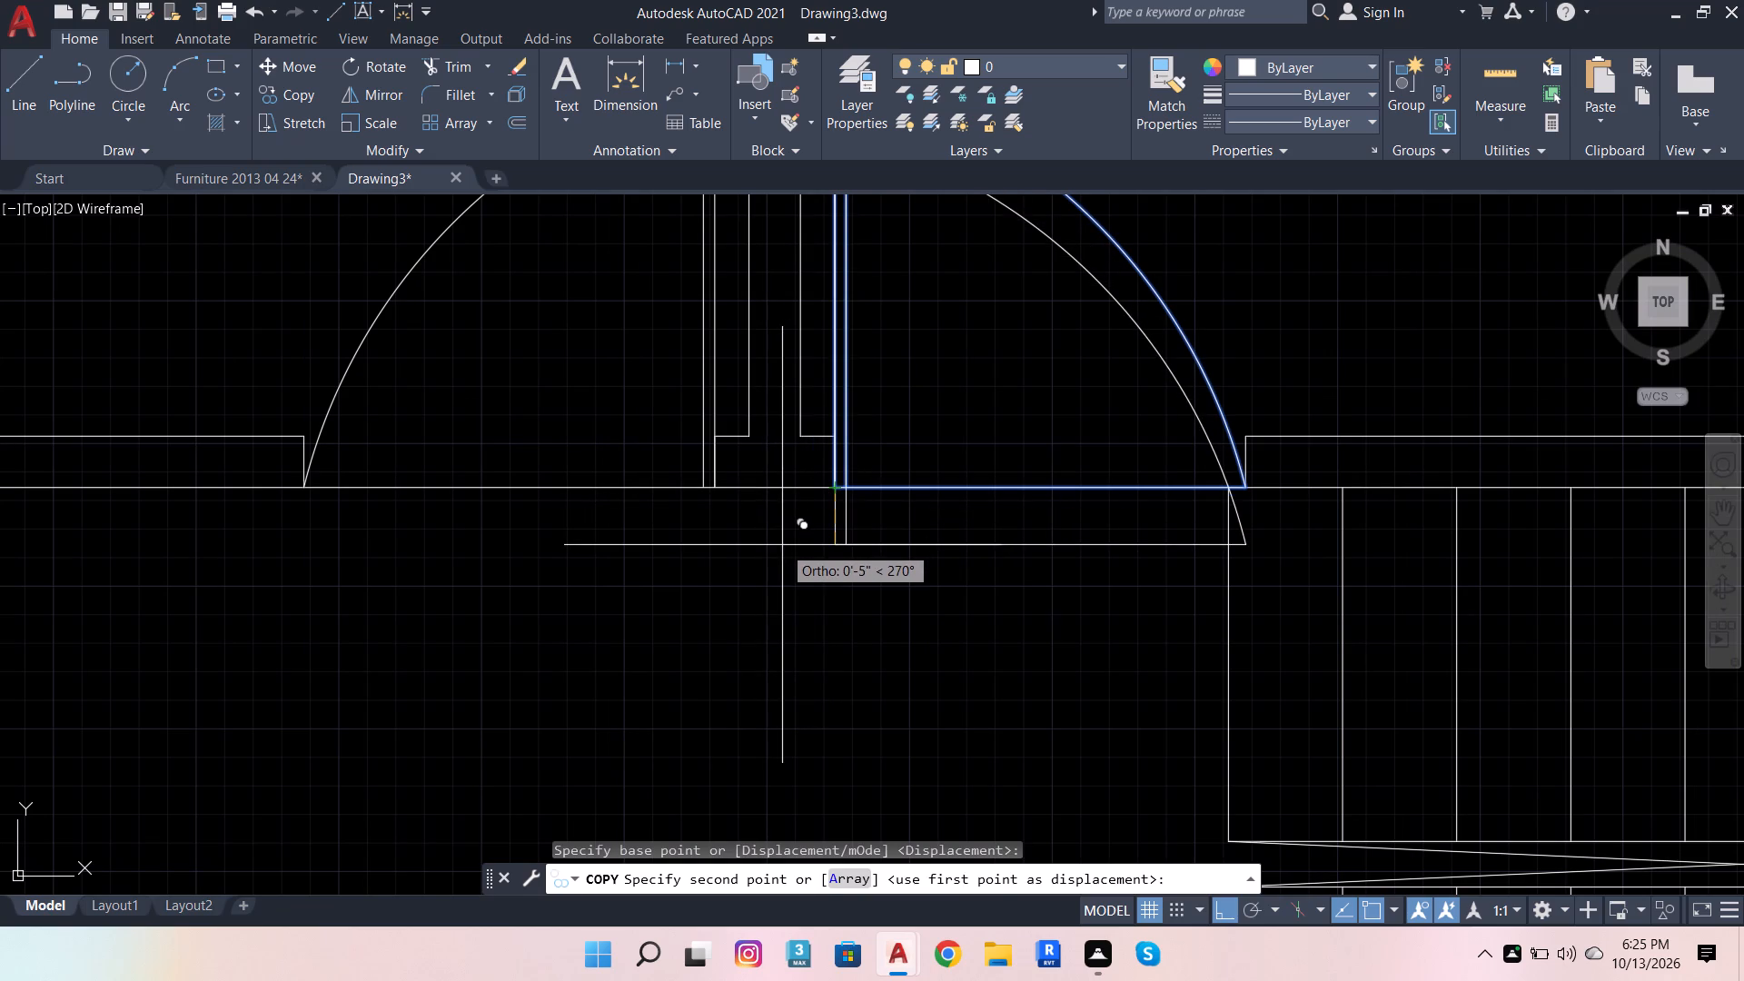
scroll(710, 546, down, 3)
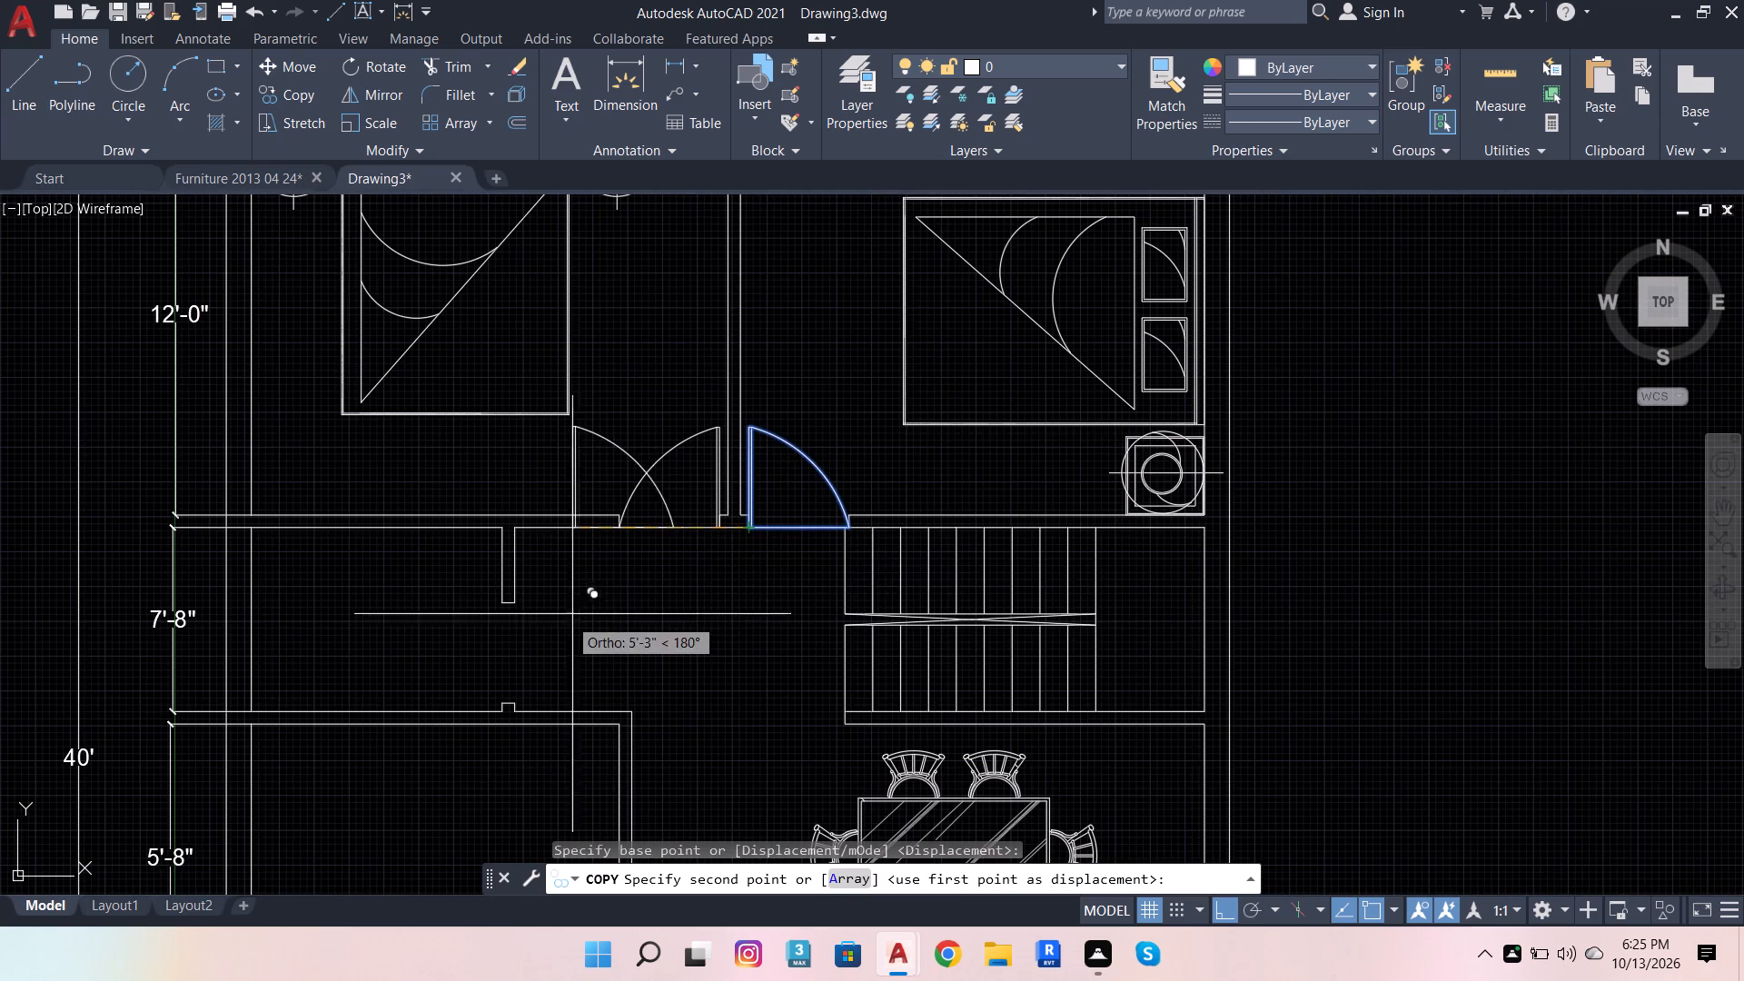
scroll(525, 680, up, 2)
click(500, 741)
Place two more copies of the door block, at the kitchen opening's lower jamb corner and in the main entrance at the bottom wall.
scroll(625, 672, down, 4)
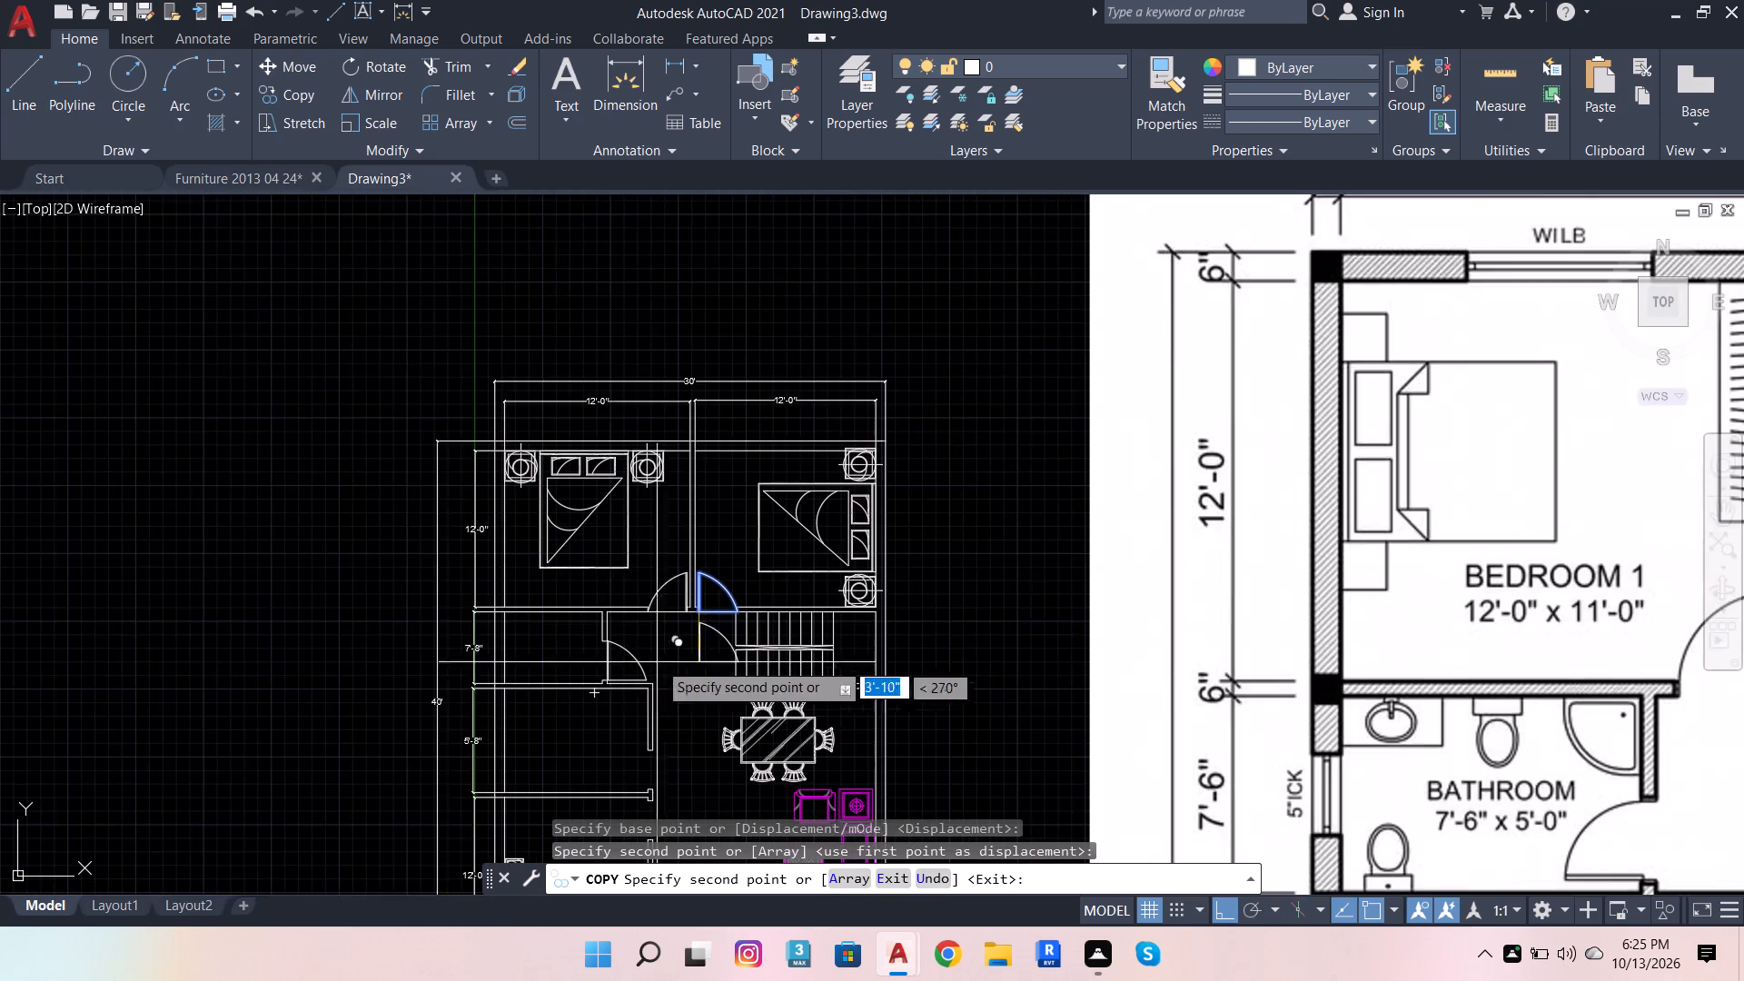
scroll(676, 650, down, 2)
scroll(664, 699, up, 4)
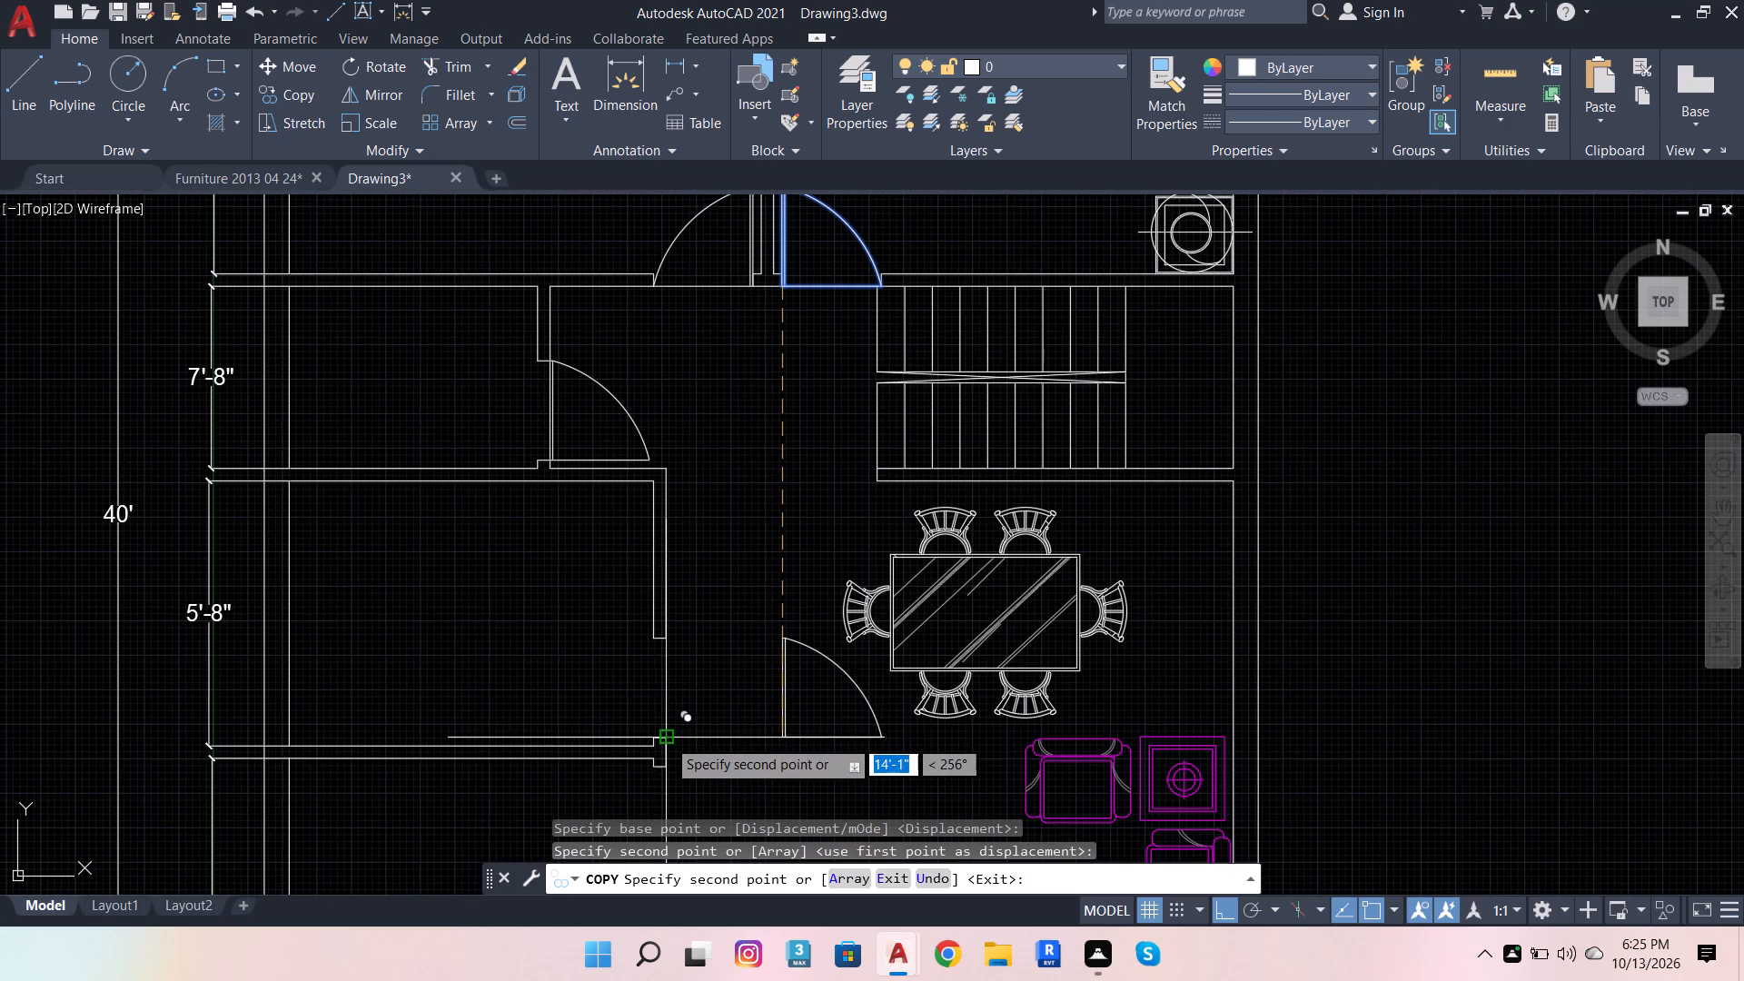
click(667, 738)
scroll(694, 669, down, 5)
scroll(740, 715, up, 5)
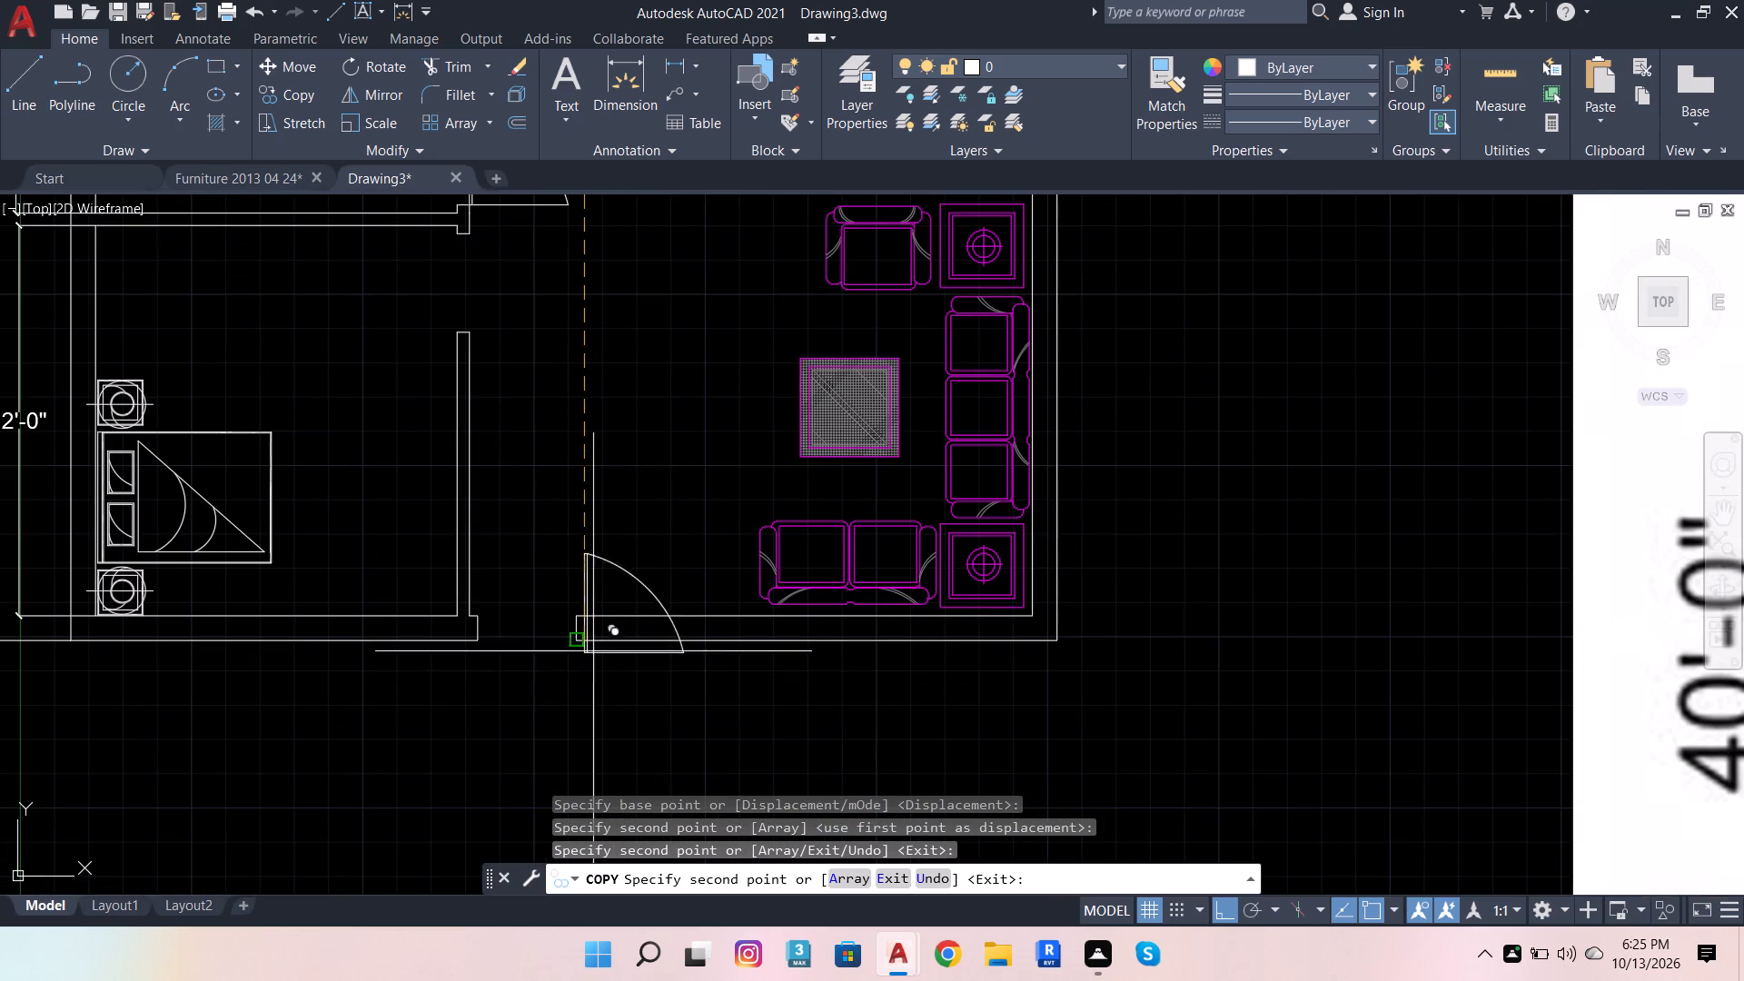
click(485, 631)
scroll(589, 688, down, 5)
scroll(590, 605, up, 1)
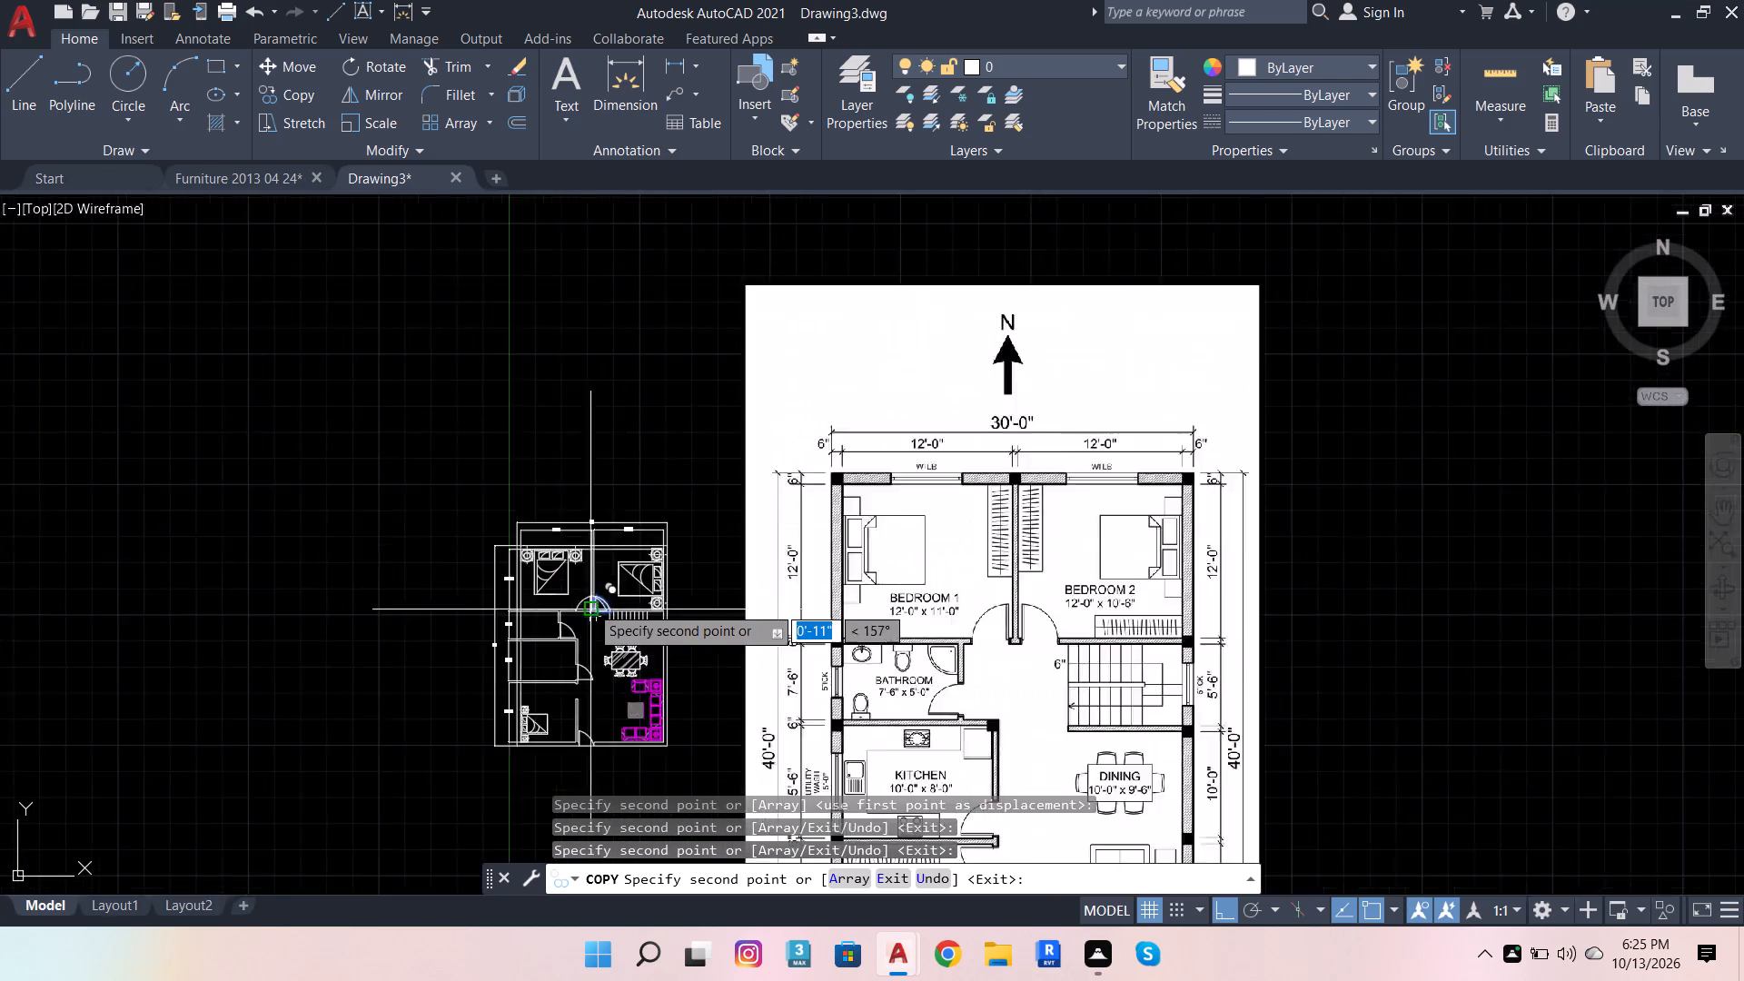
scroll(590, 605, up, 2)
key(space)
Copy the upper-left bedroom's door block from its leaf's base corner to the upper jamb corner of the lower-left bedroom's opening.
click(568, 604)
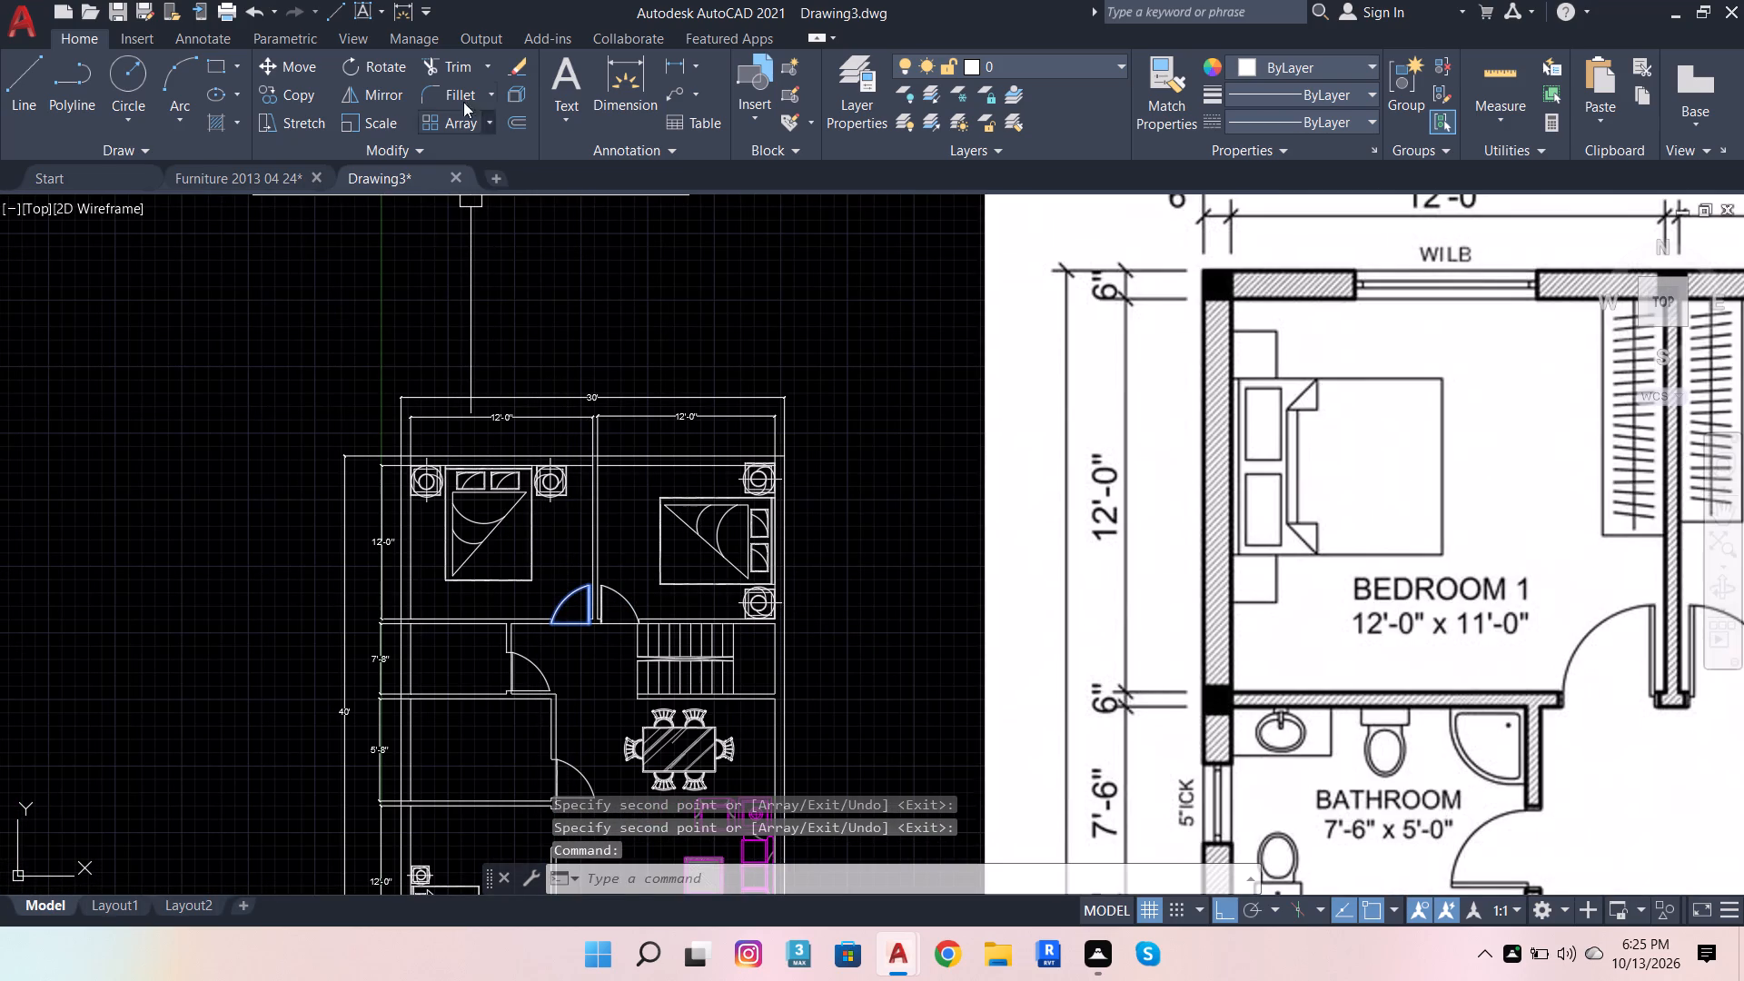
click(287, 88)
scroll(646, 590, up, 3)
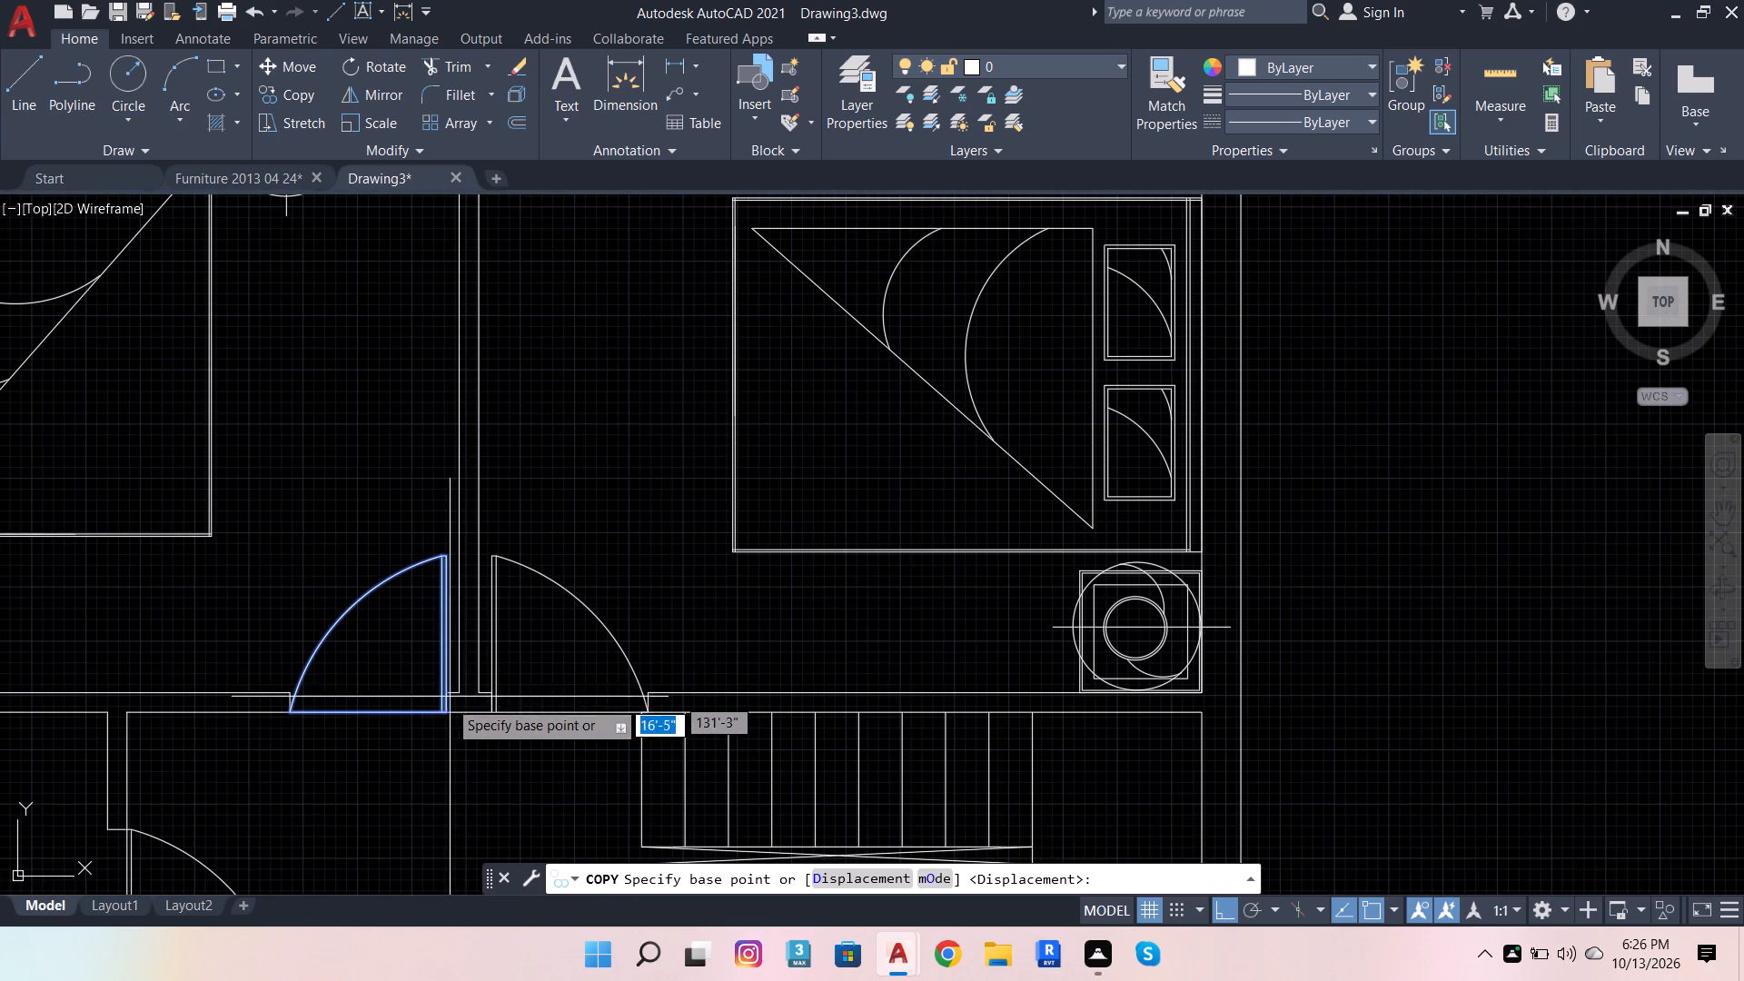
click(451, 711)
scroll(637, 604, down, 7)
scroll(617, 640, up, 5)
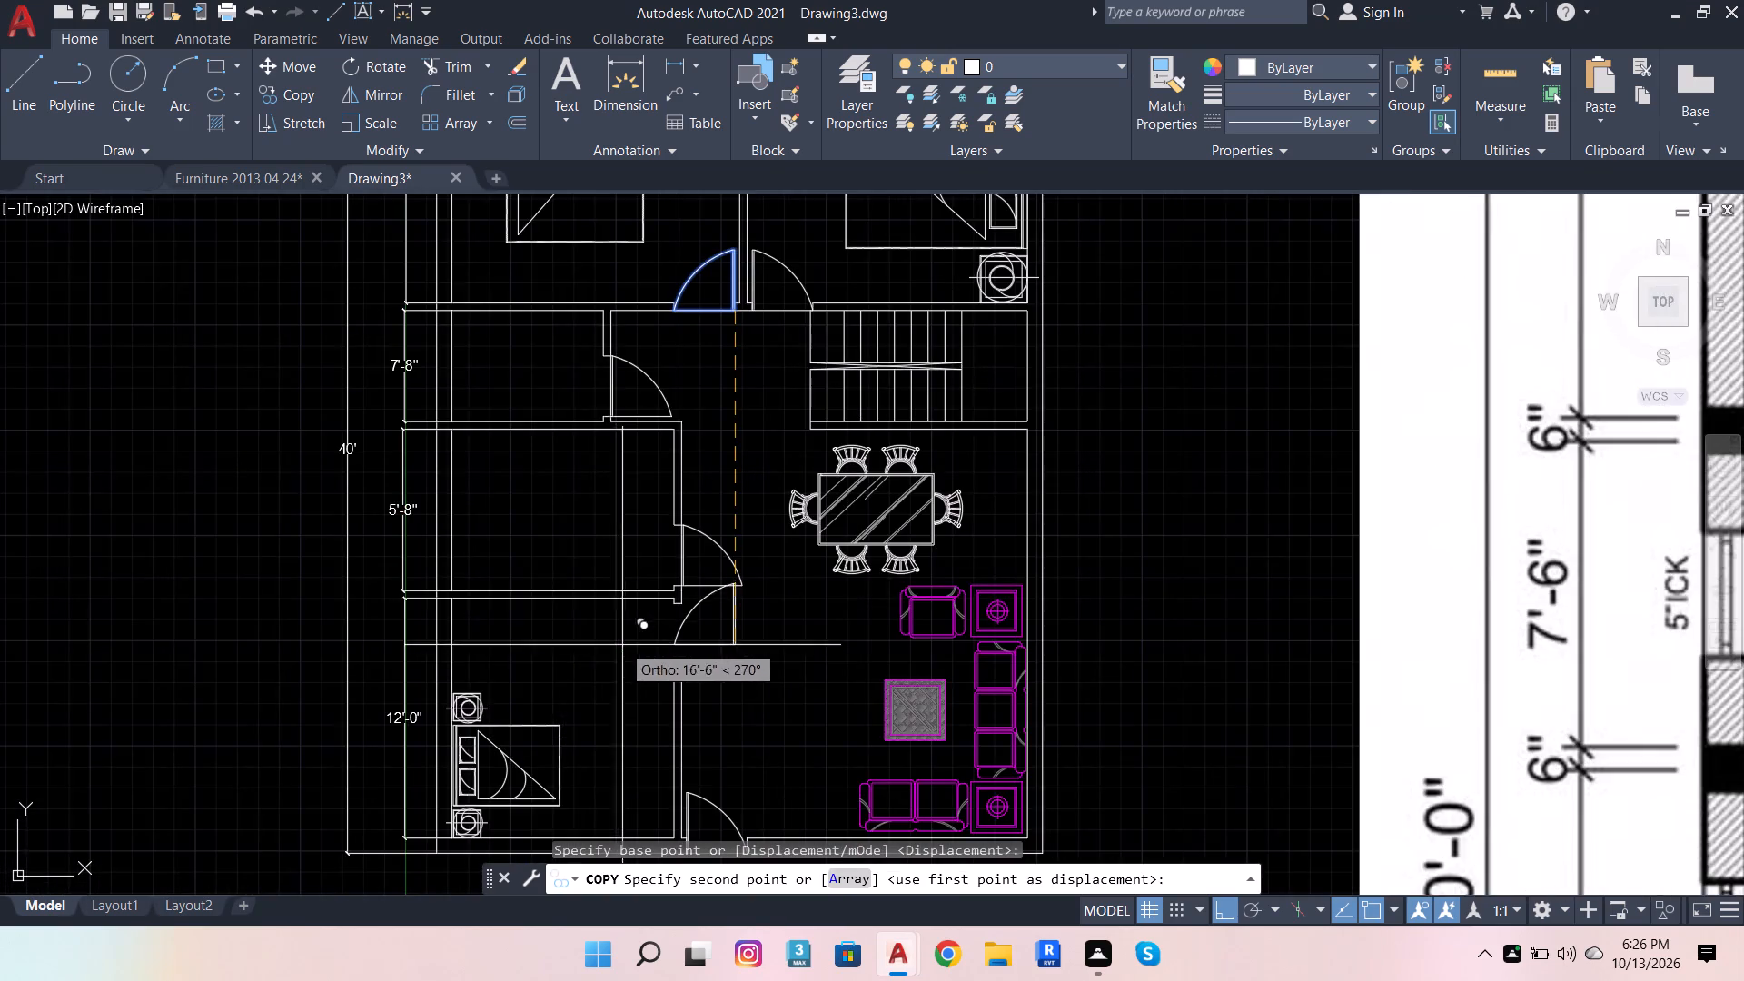
scroll(685, 651, up, 4)
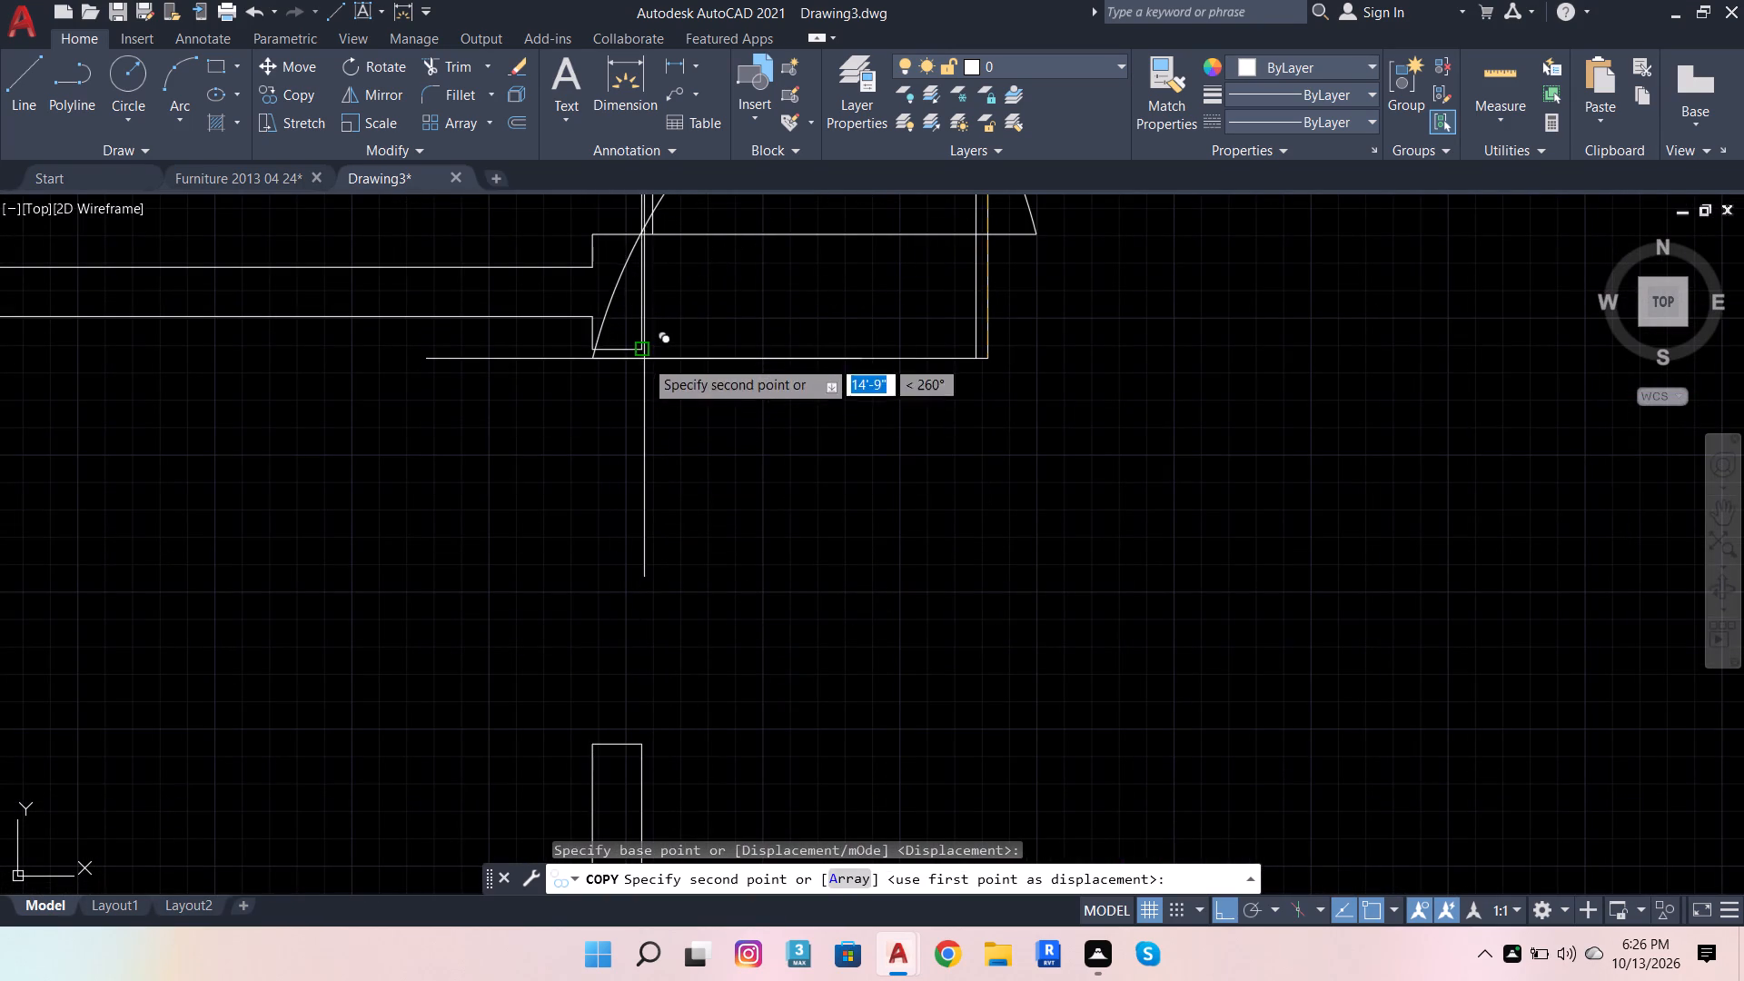
click(644, 355)
scroll(656, 528, down, 3)
key(space)
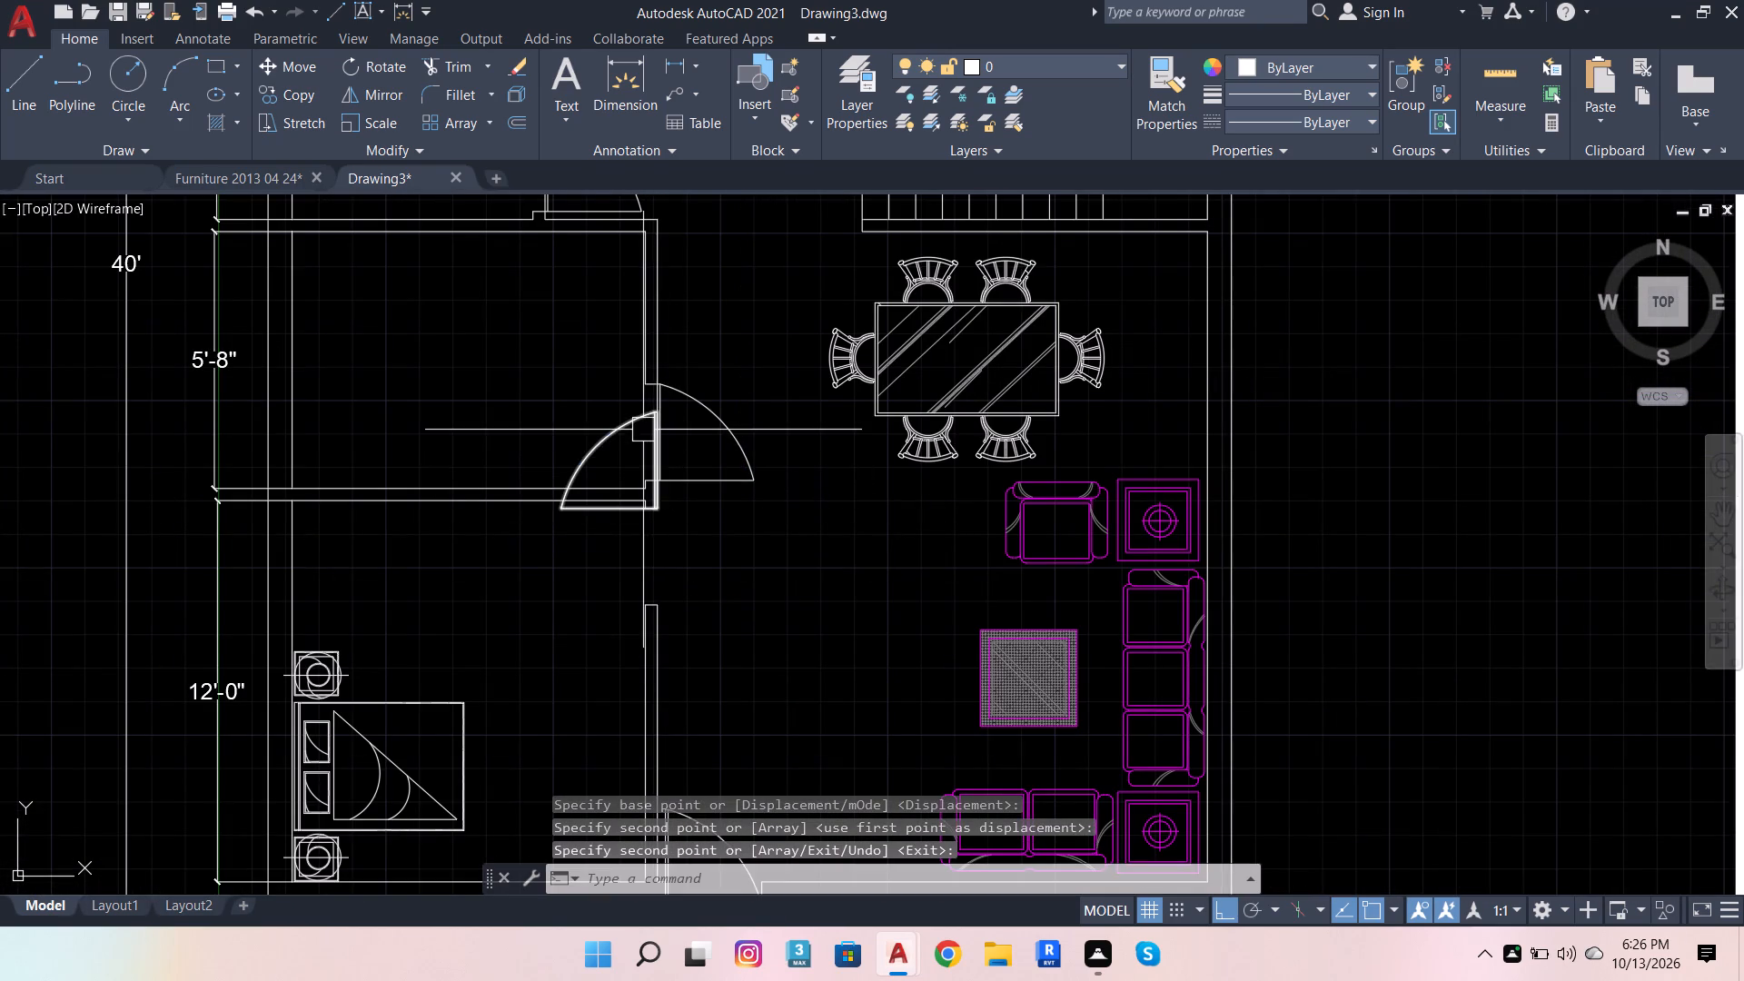
Rotate the lower-left bedroom's door block 90° counterclockwise about its hinge corner so it spans the opening and swings into the room.
click(643, 430)
click(383, 65)
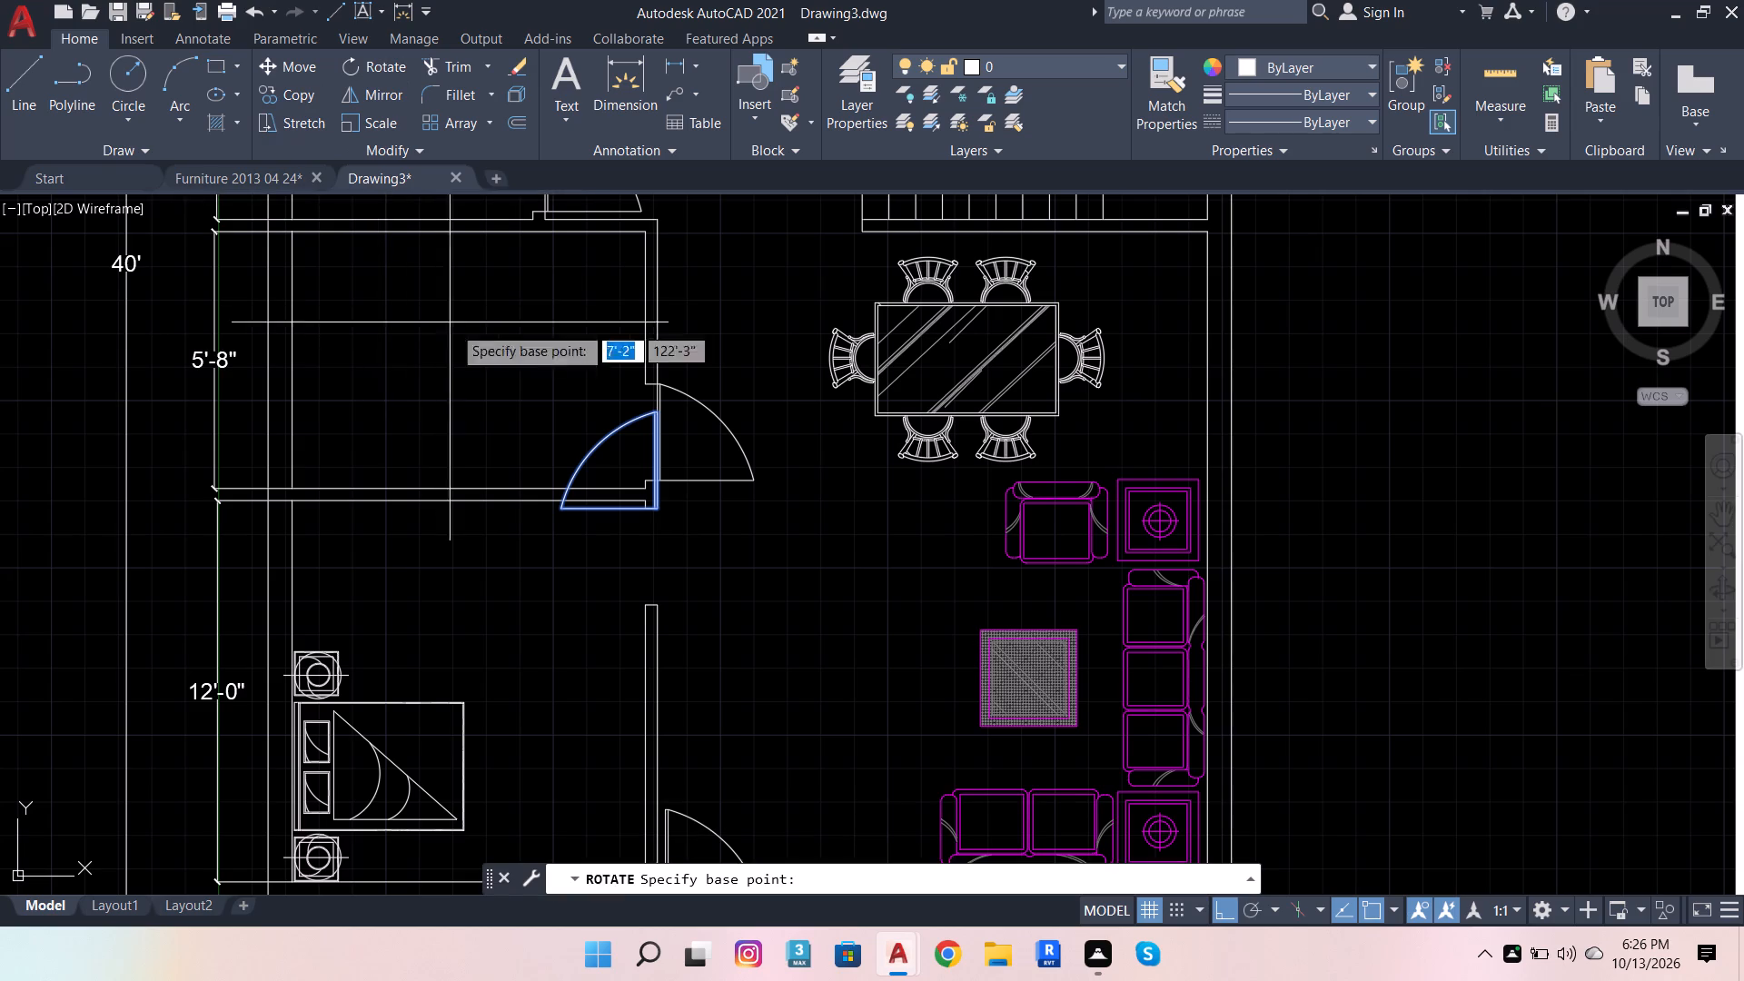
scroll(657, 534, up, 2)
click(655, 466)
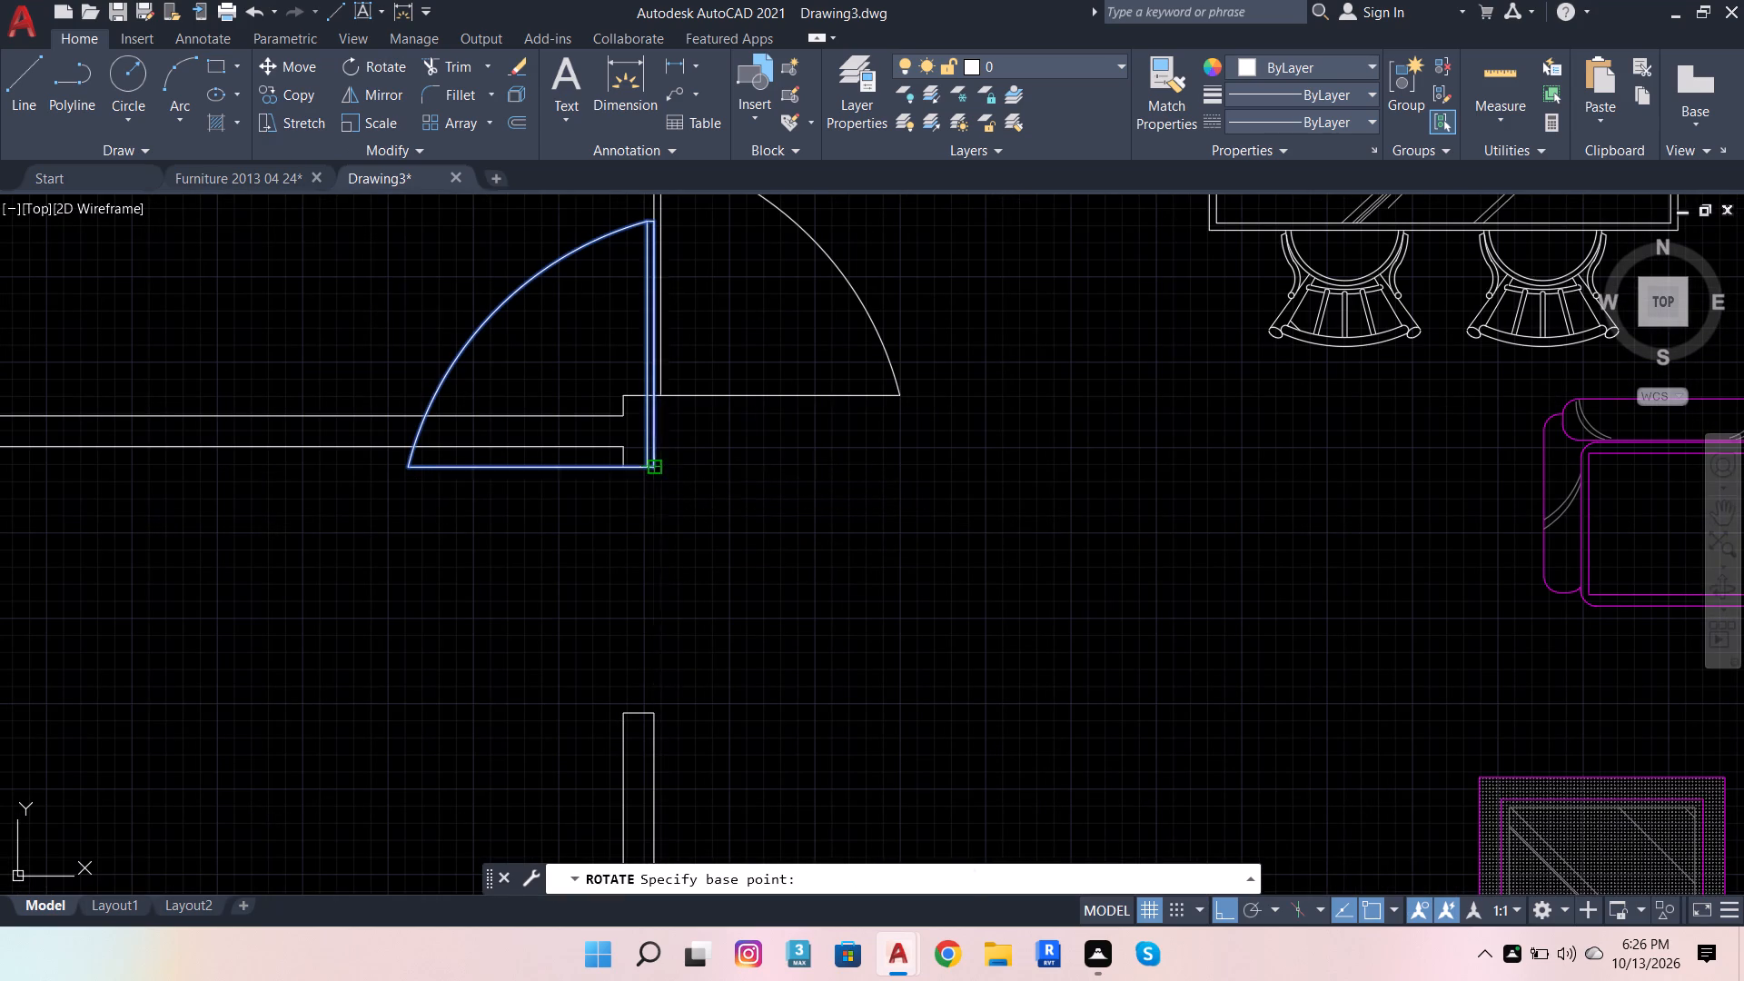
click(570, 289)
Rotate the kitchen's door block 90° counterclockwise about its hinge corner so it swings into the kitchen.
scroll(652, 520, down, 1)
click(662, 409)
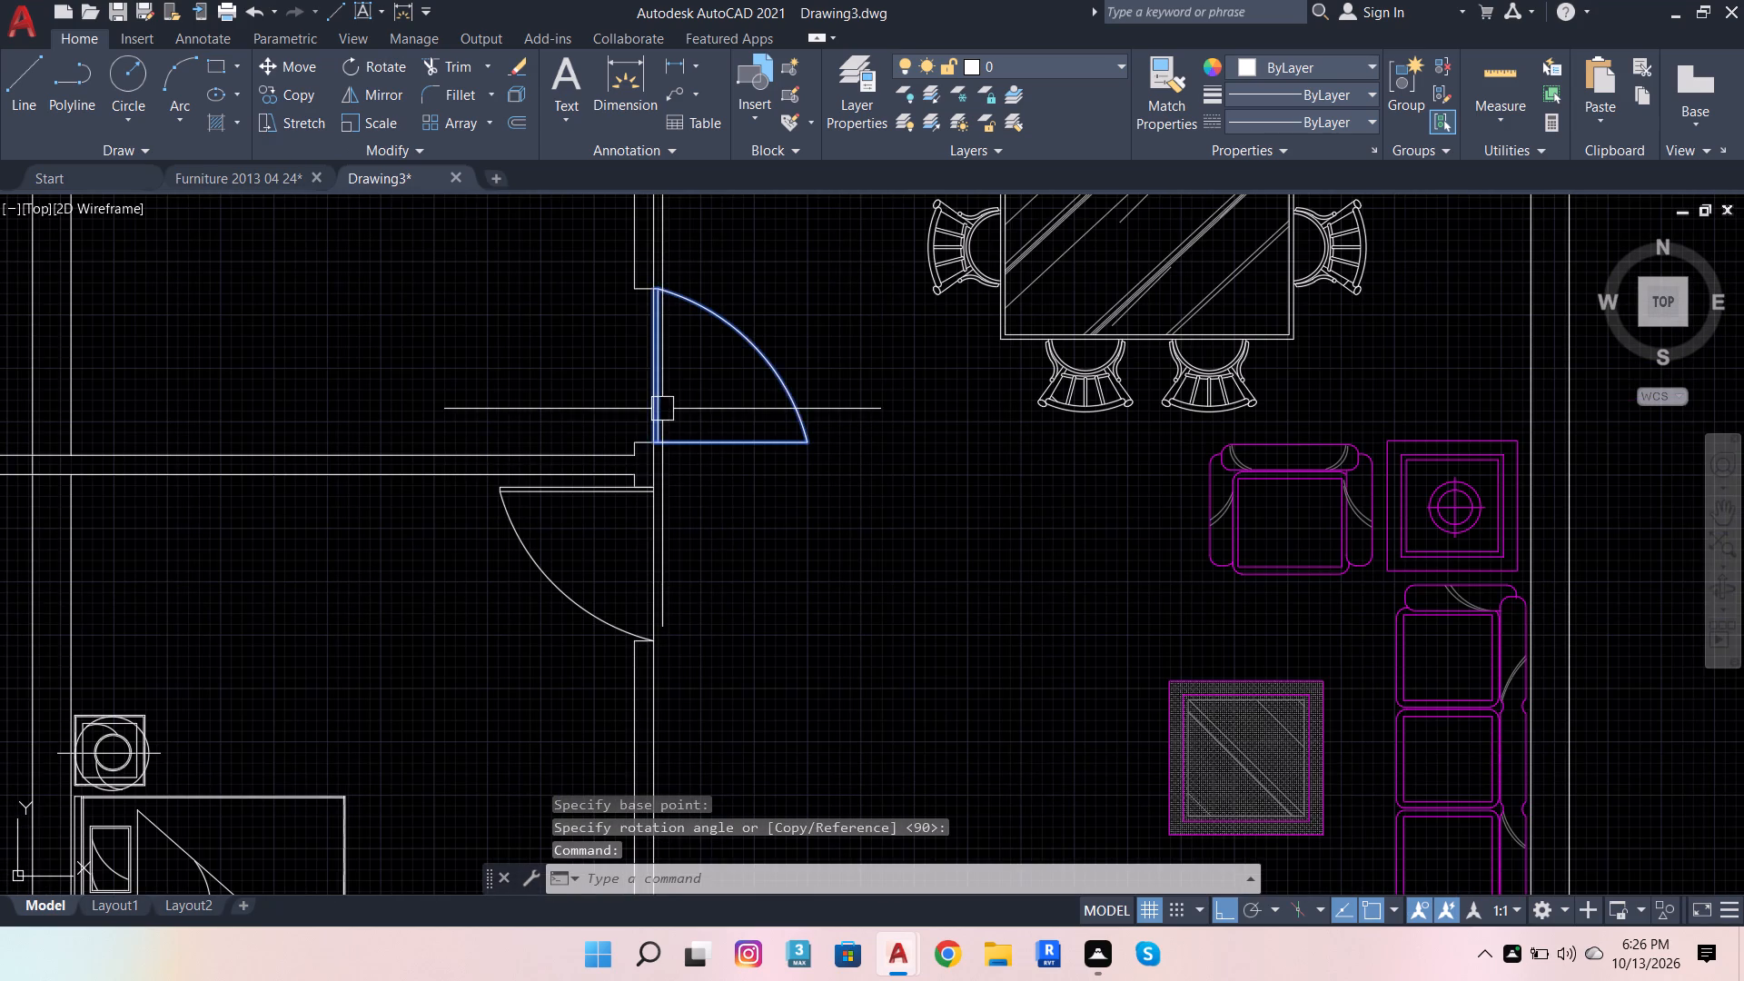
click(379, 71)
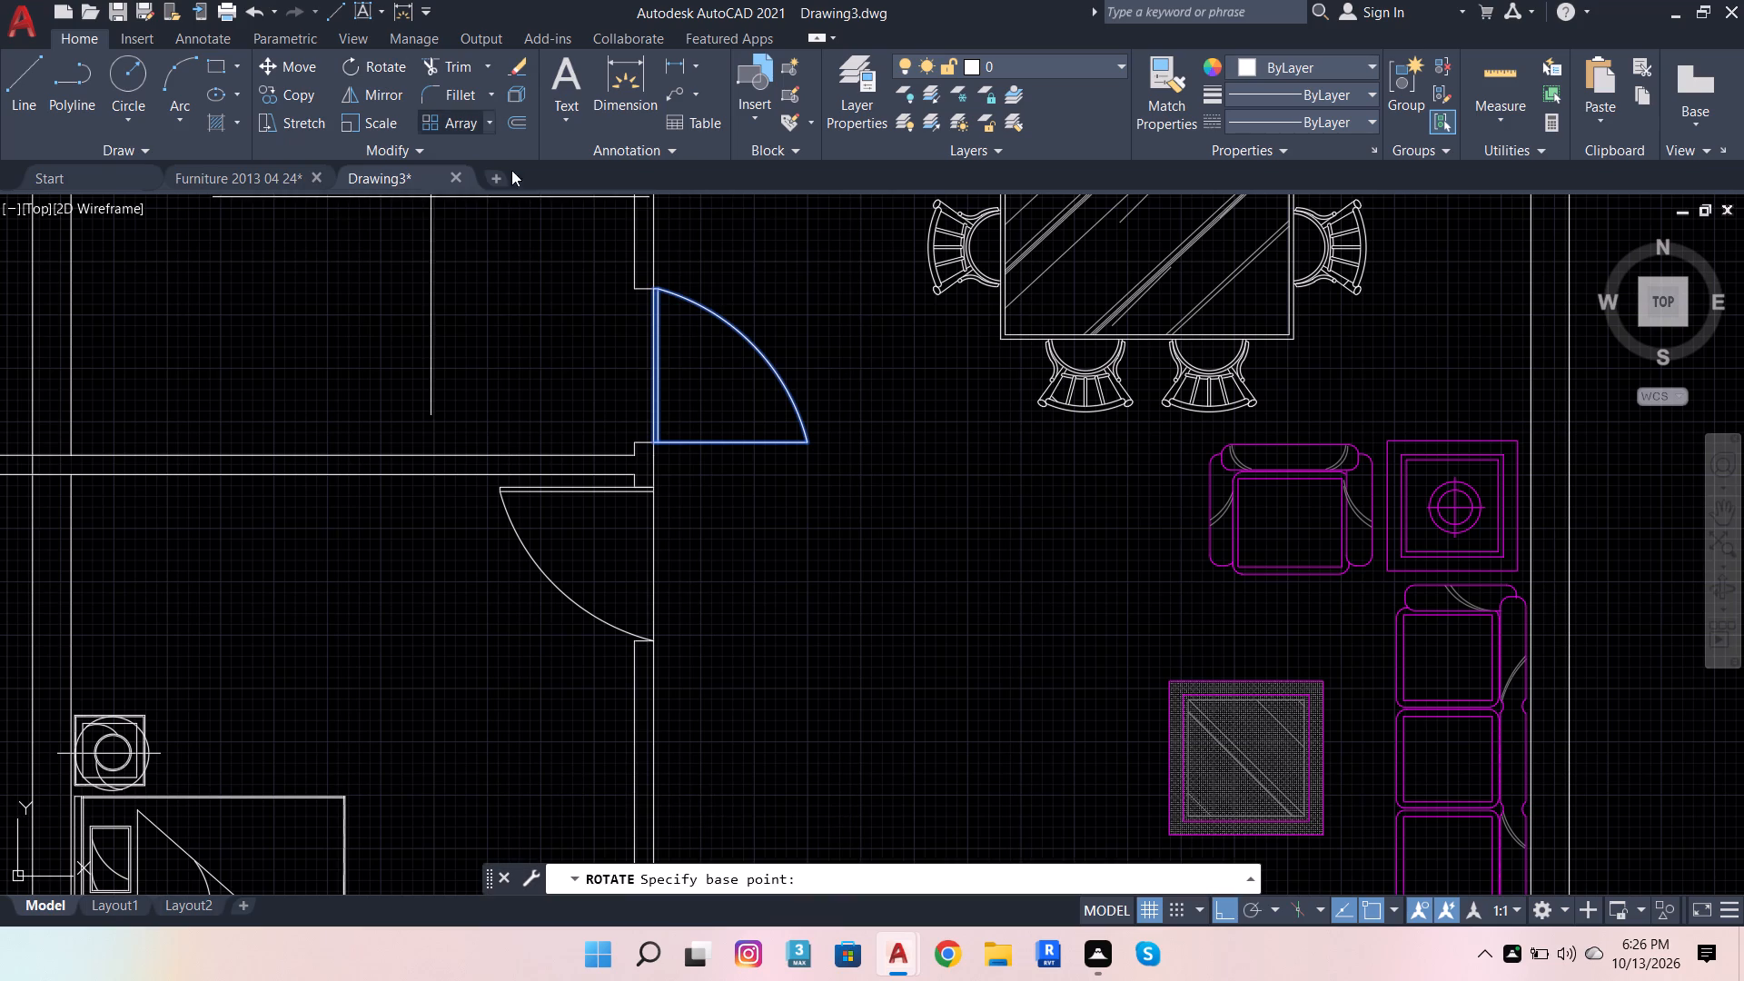
scroll(601, 437, up, 2)
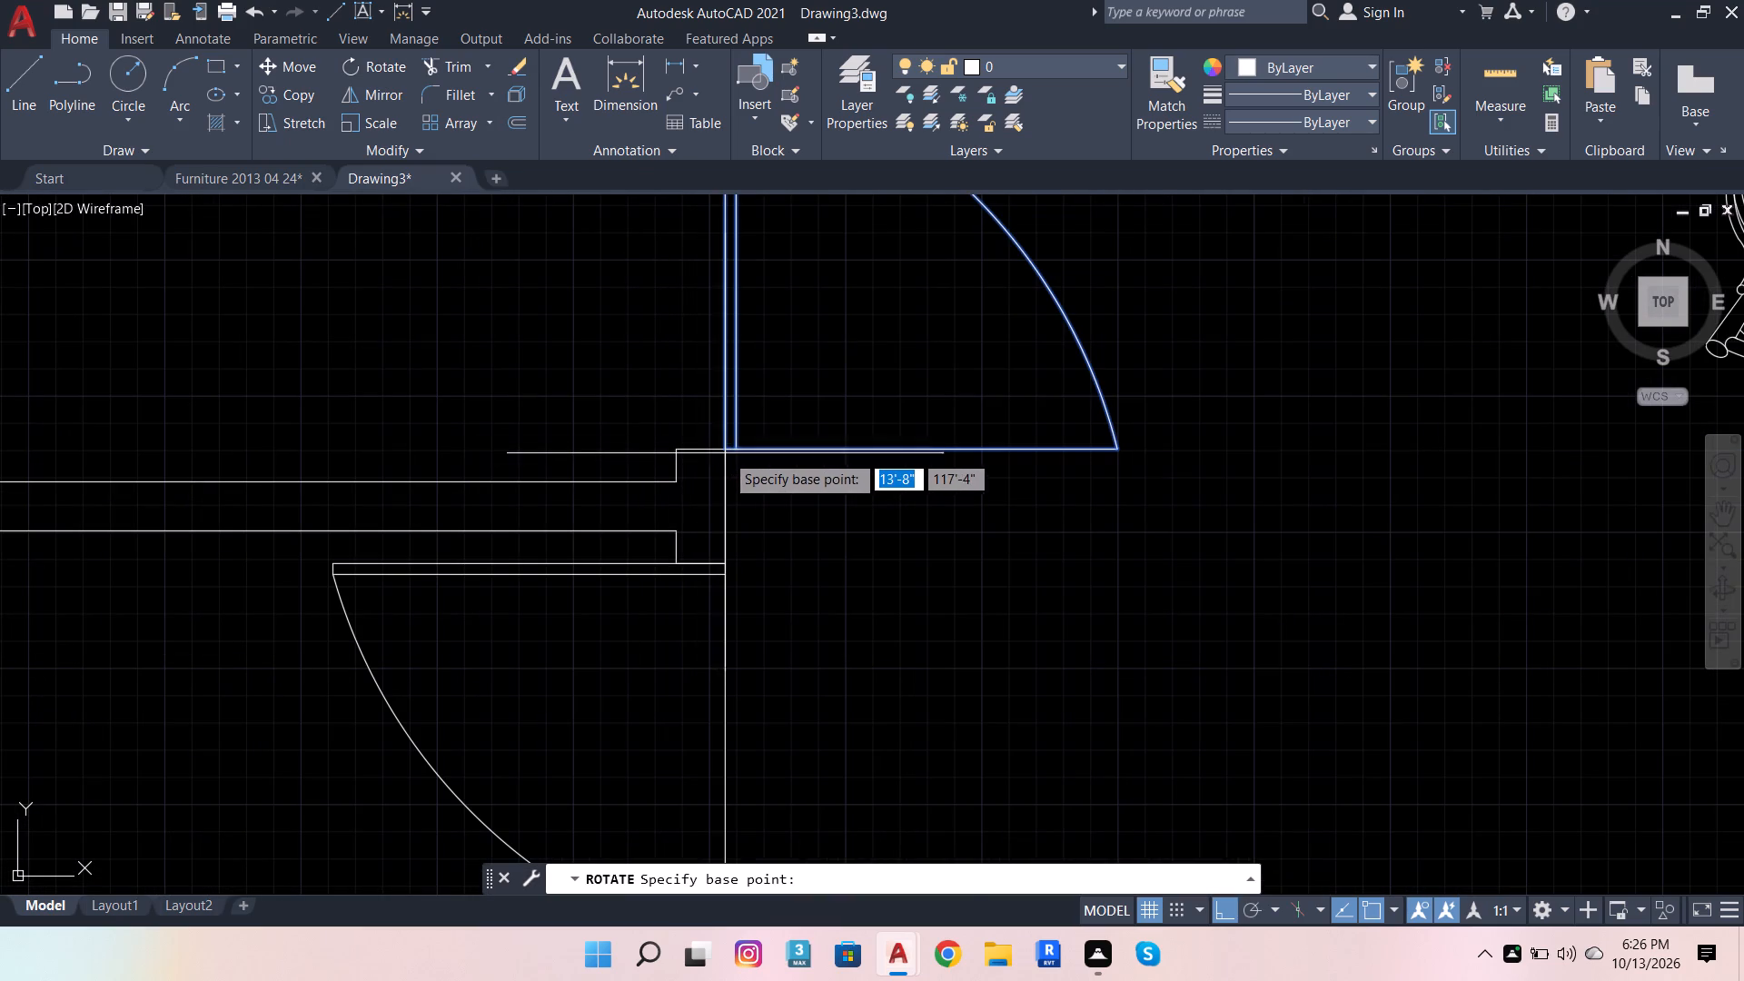
click(725, 453)
click(702, 224)
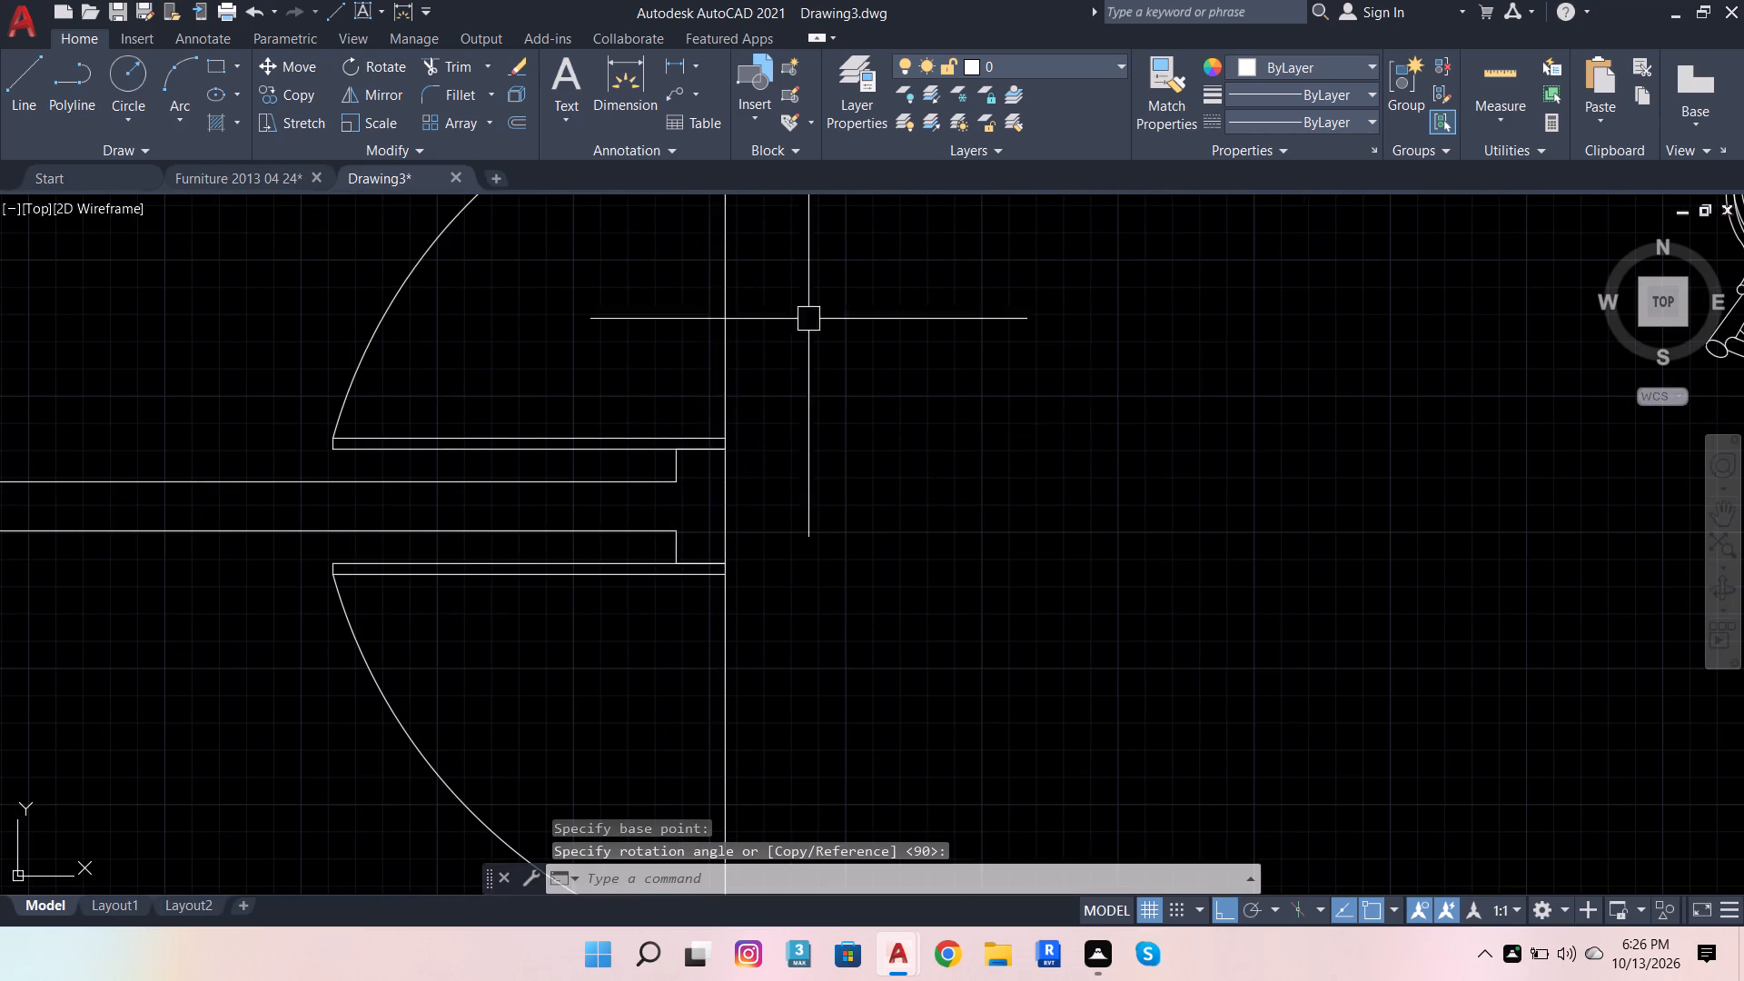
Rotate the bathroom's door block 90° counterclockwise about the opening's lower jamb corner so it swings into the bathroom.
scroll(860, 491, down, 4)
scroll(831, 333, up, 2)
click(804, 342)
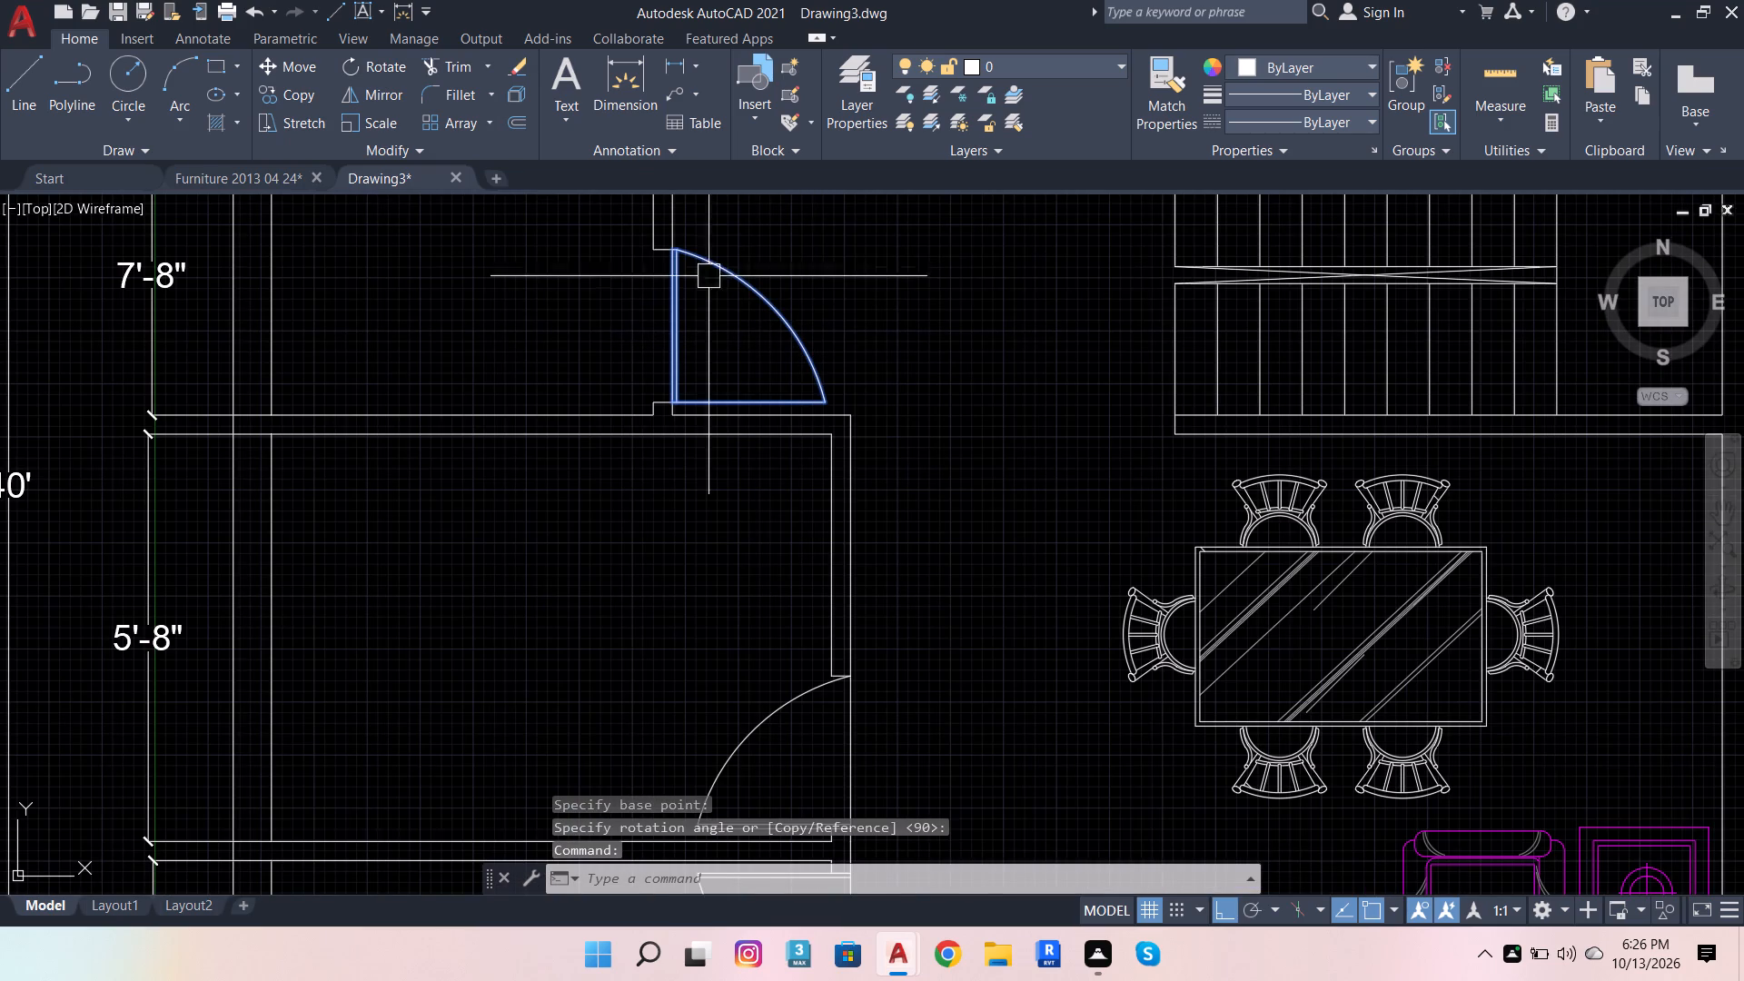
click(363, 63)
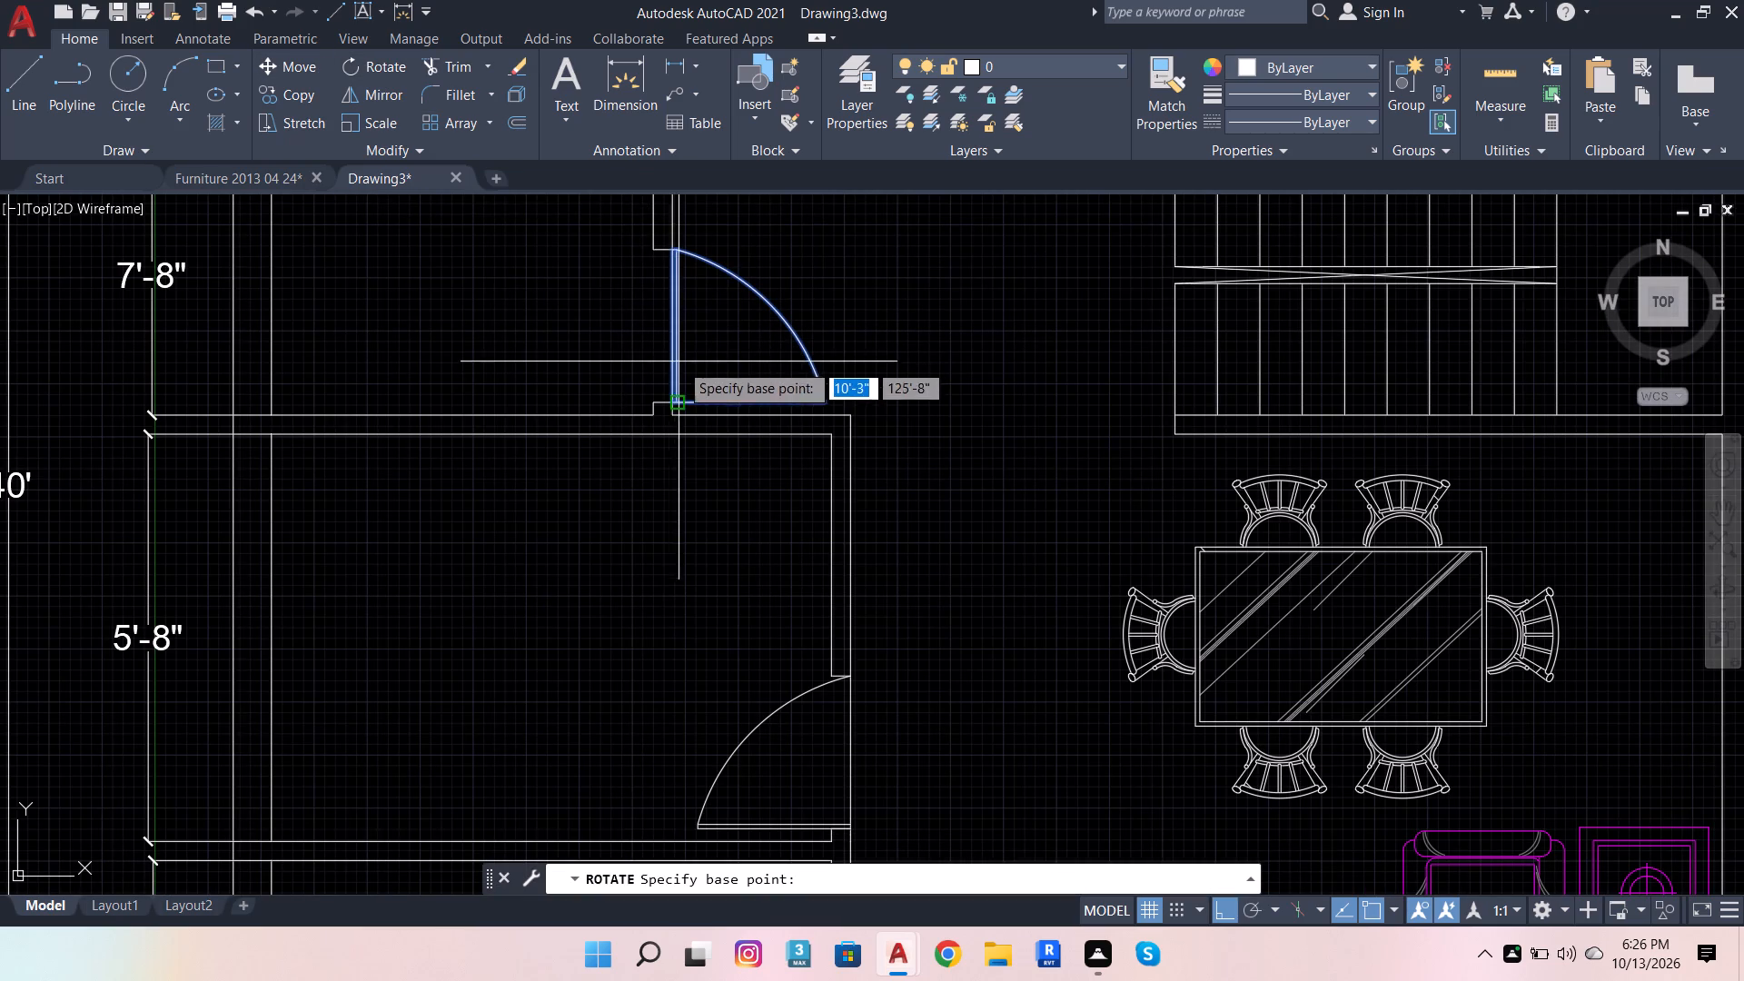
click(667, 405)
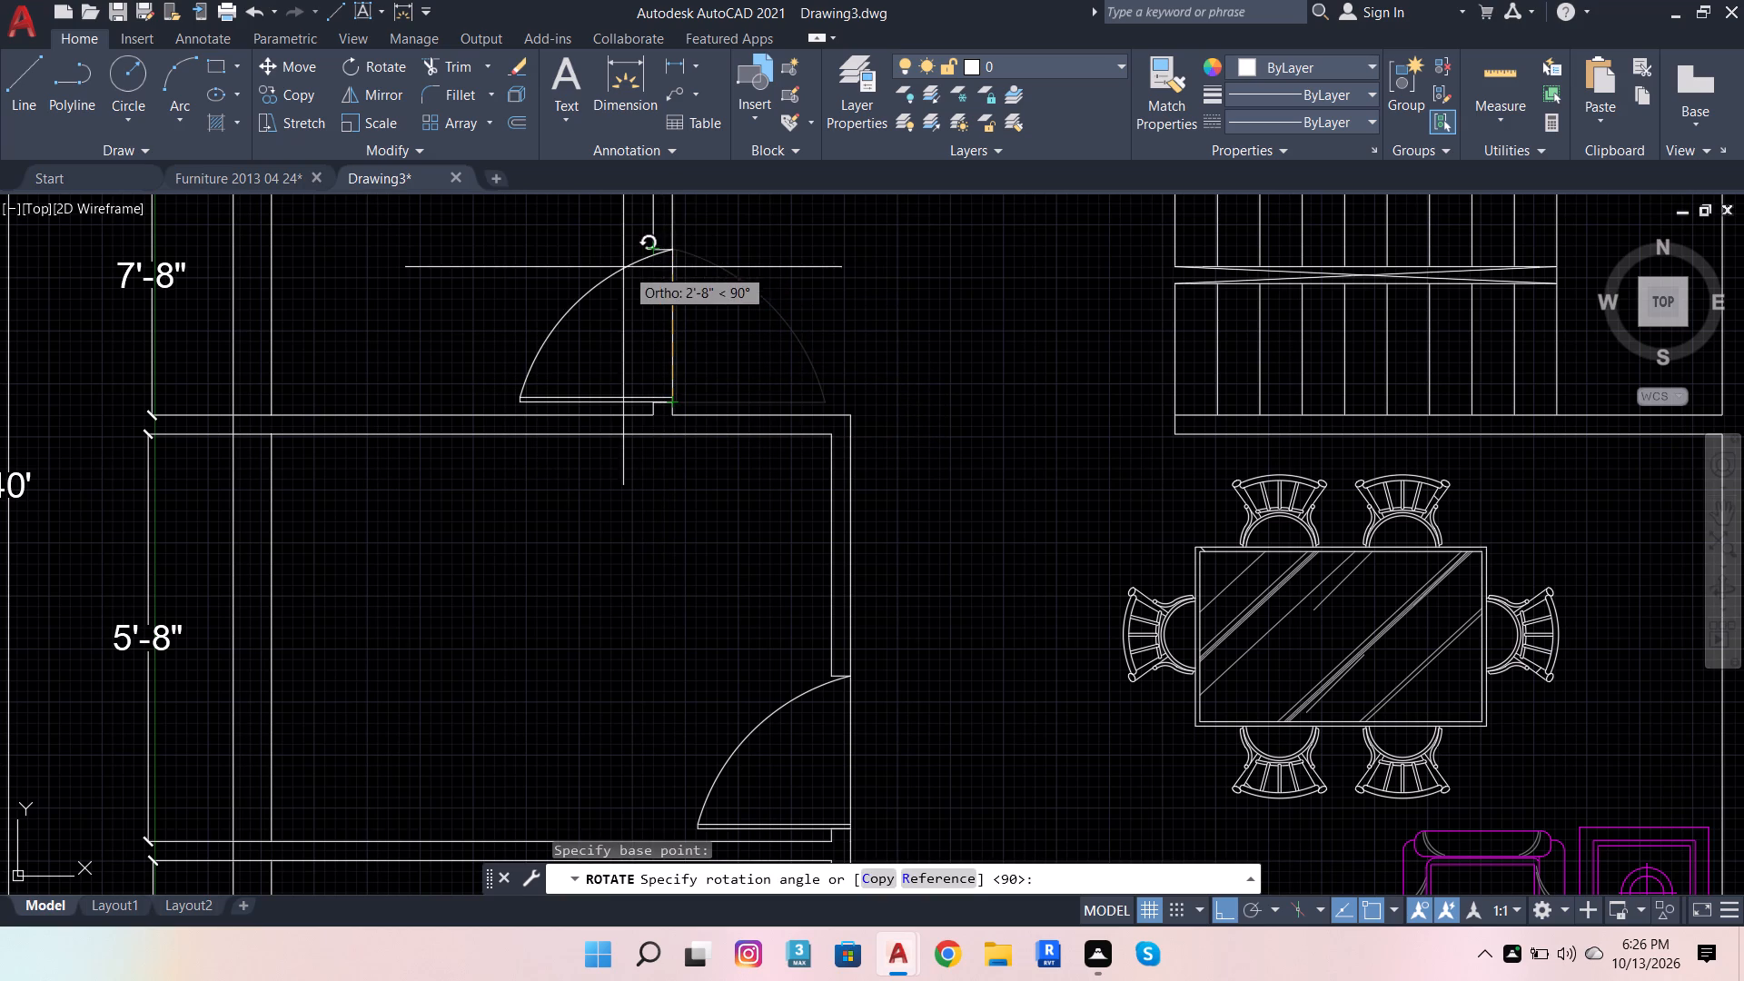
click(602, 259)
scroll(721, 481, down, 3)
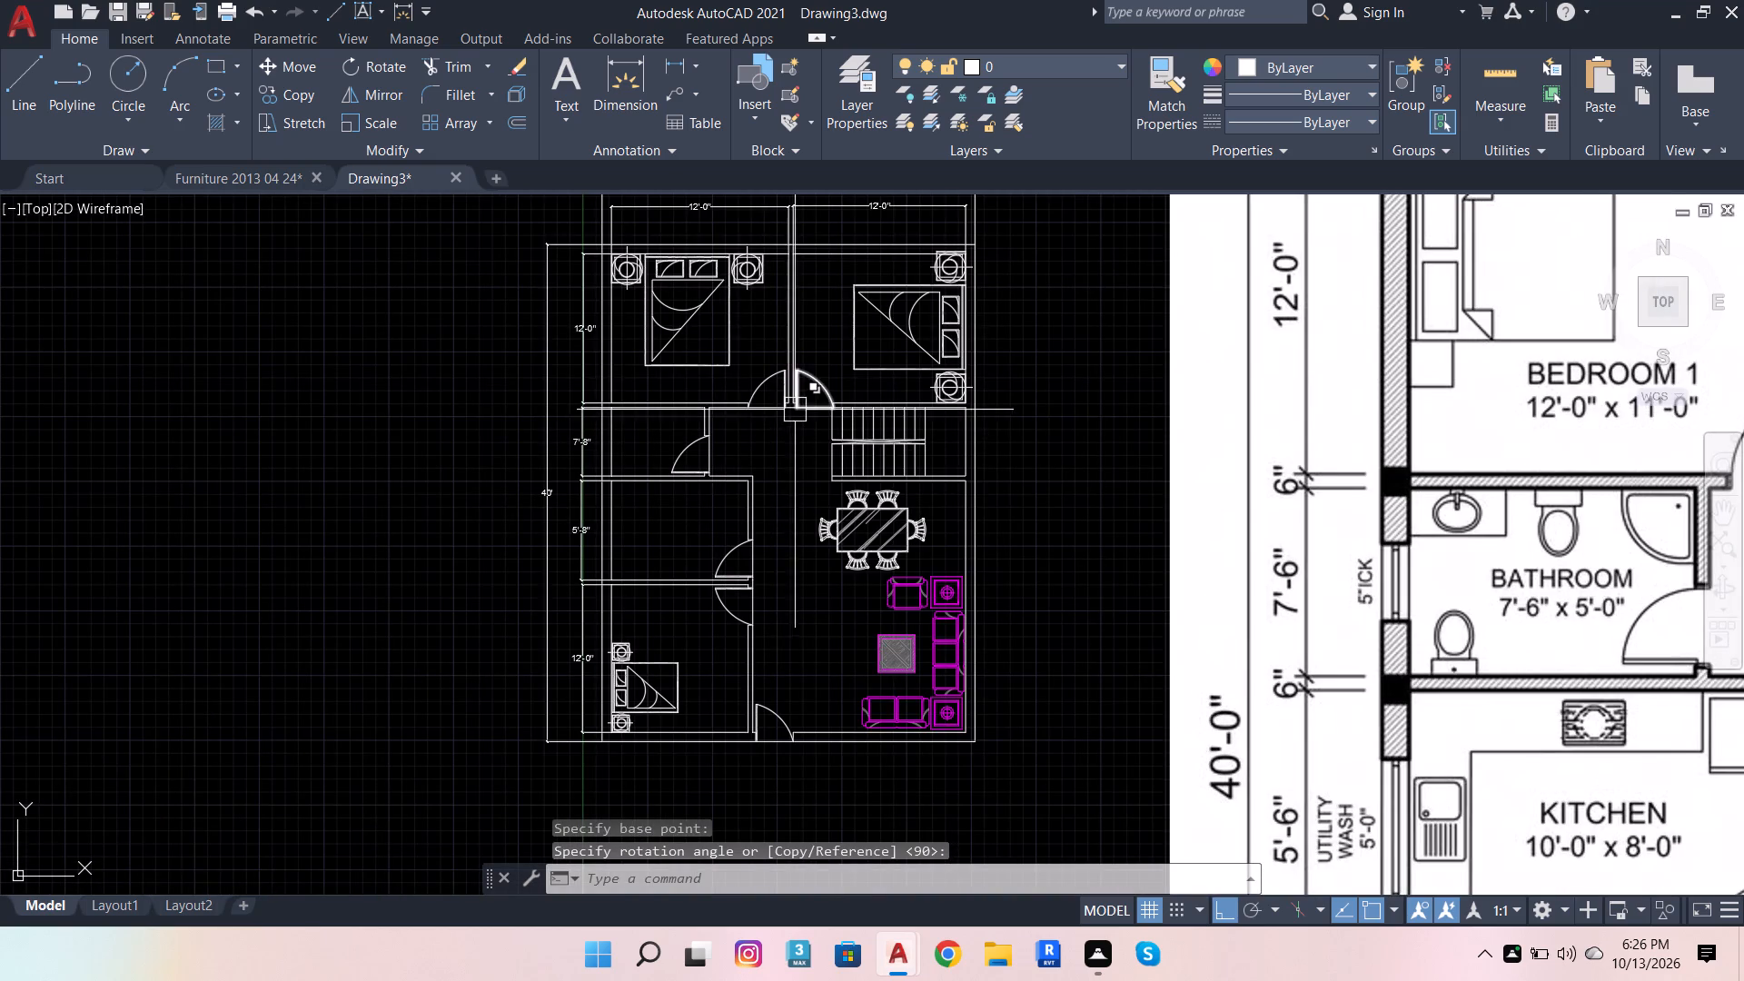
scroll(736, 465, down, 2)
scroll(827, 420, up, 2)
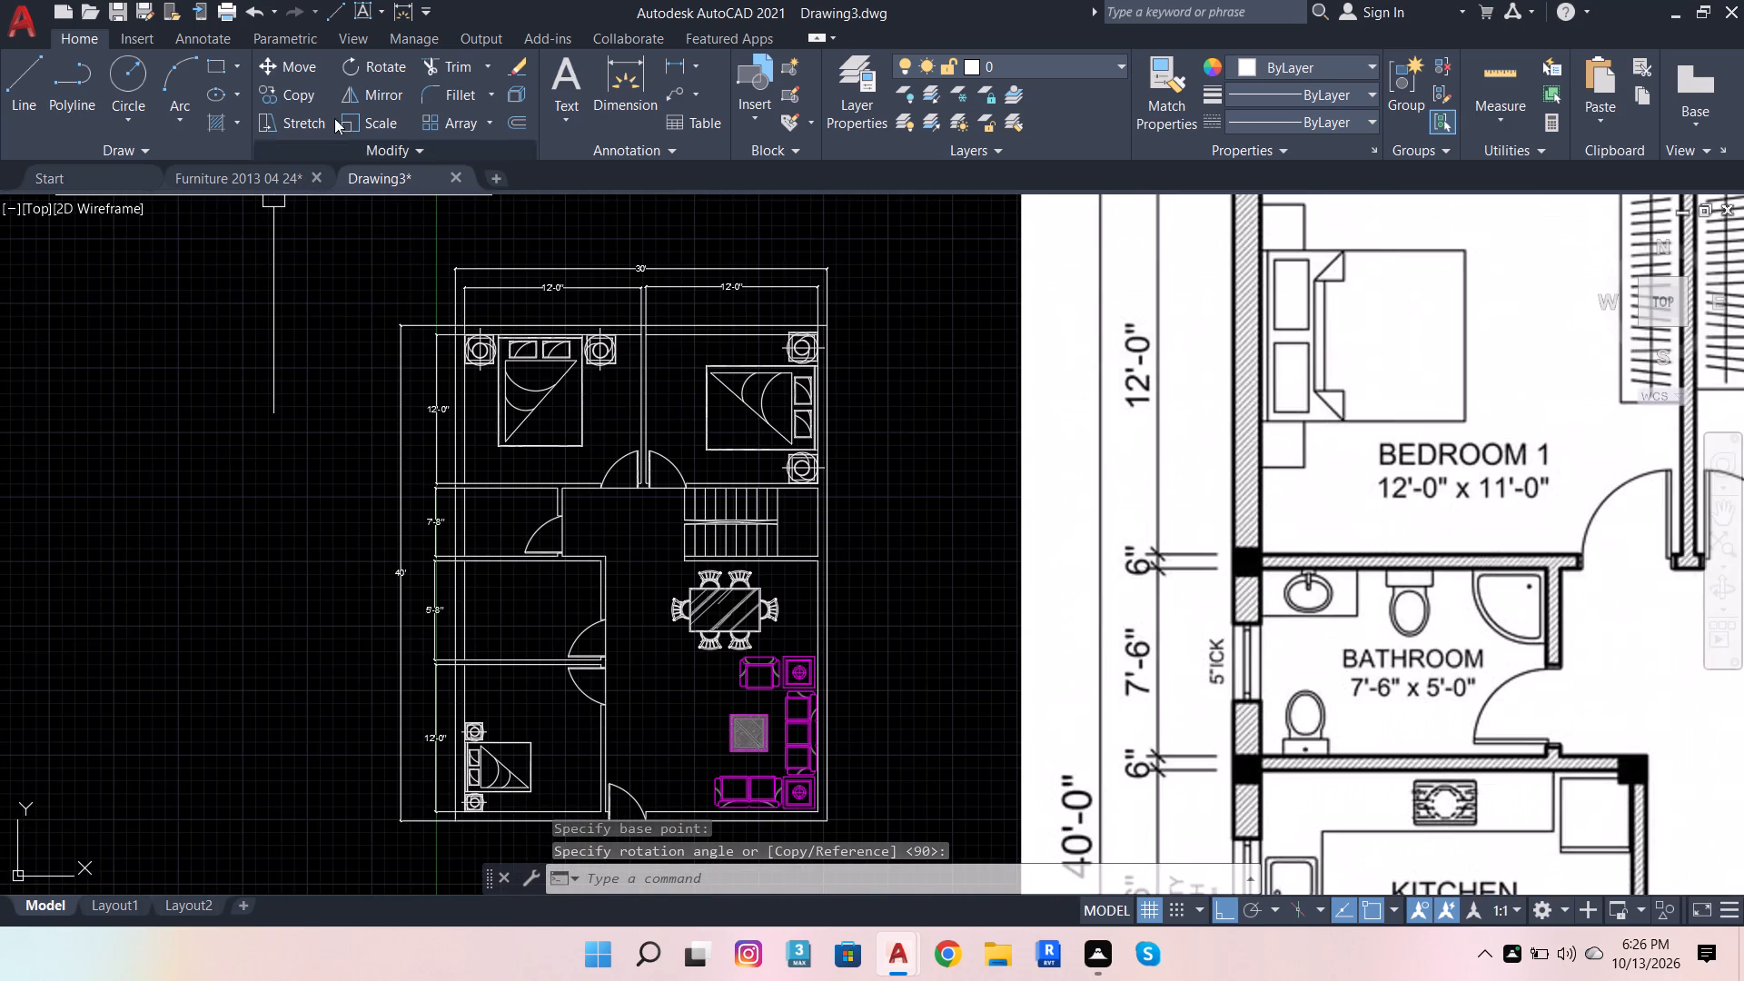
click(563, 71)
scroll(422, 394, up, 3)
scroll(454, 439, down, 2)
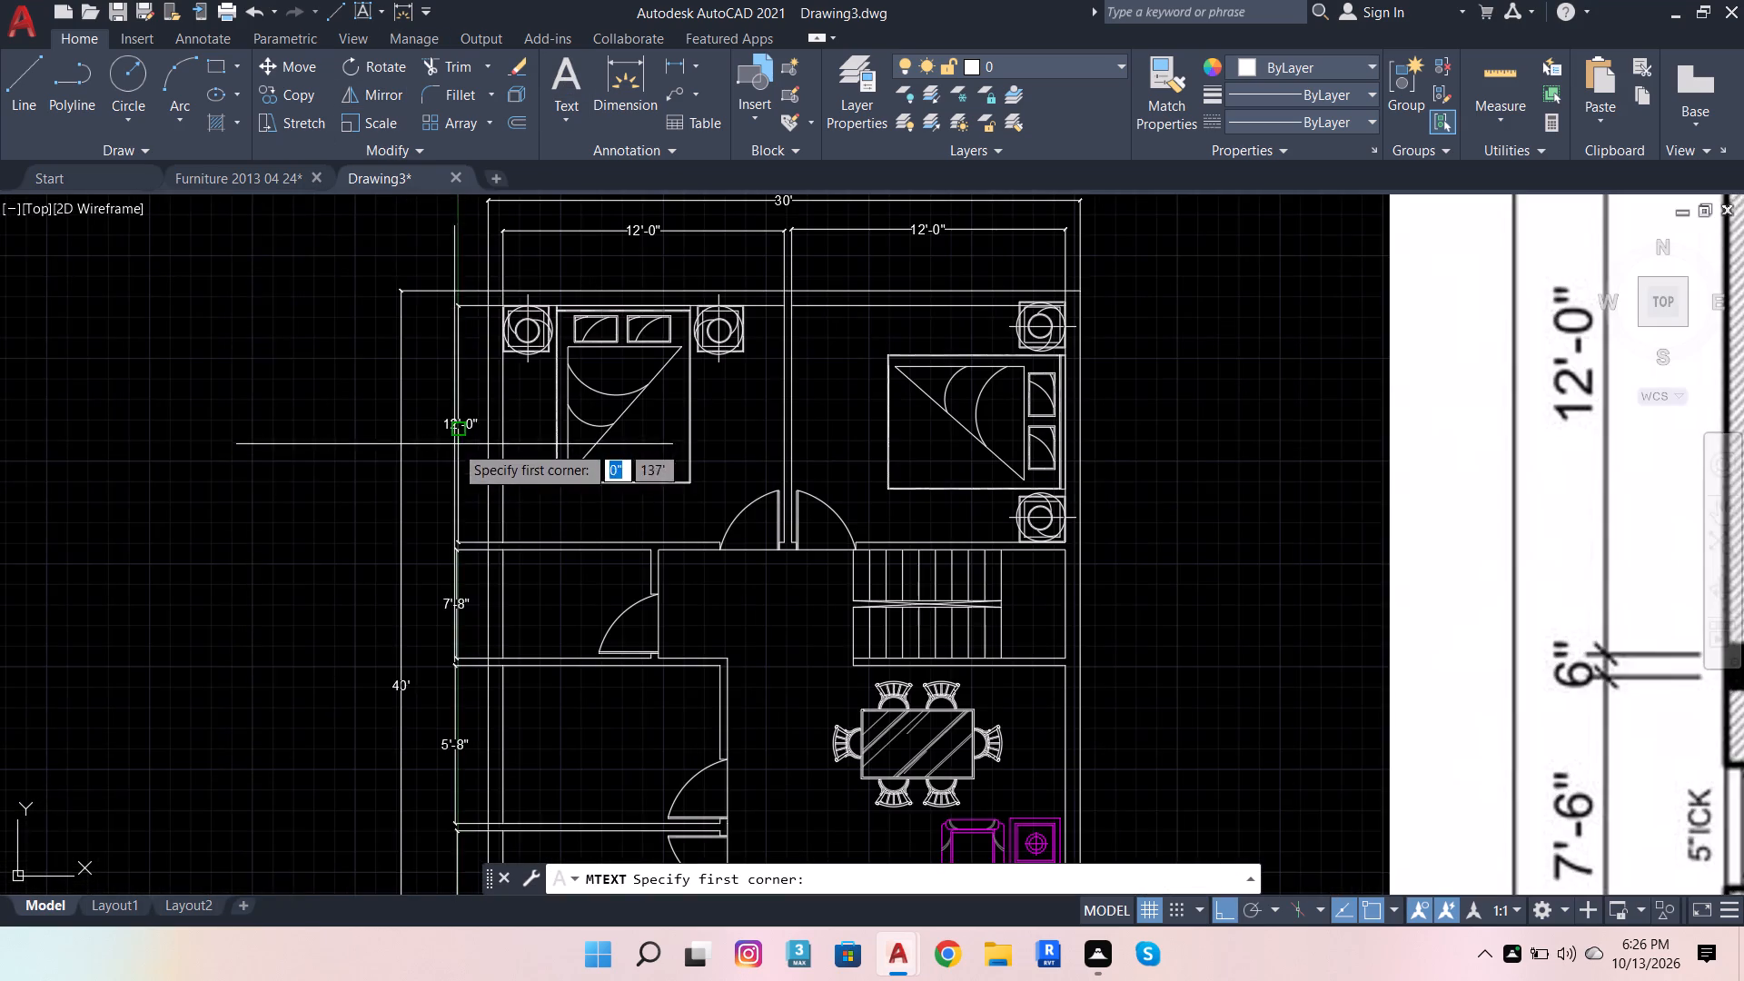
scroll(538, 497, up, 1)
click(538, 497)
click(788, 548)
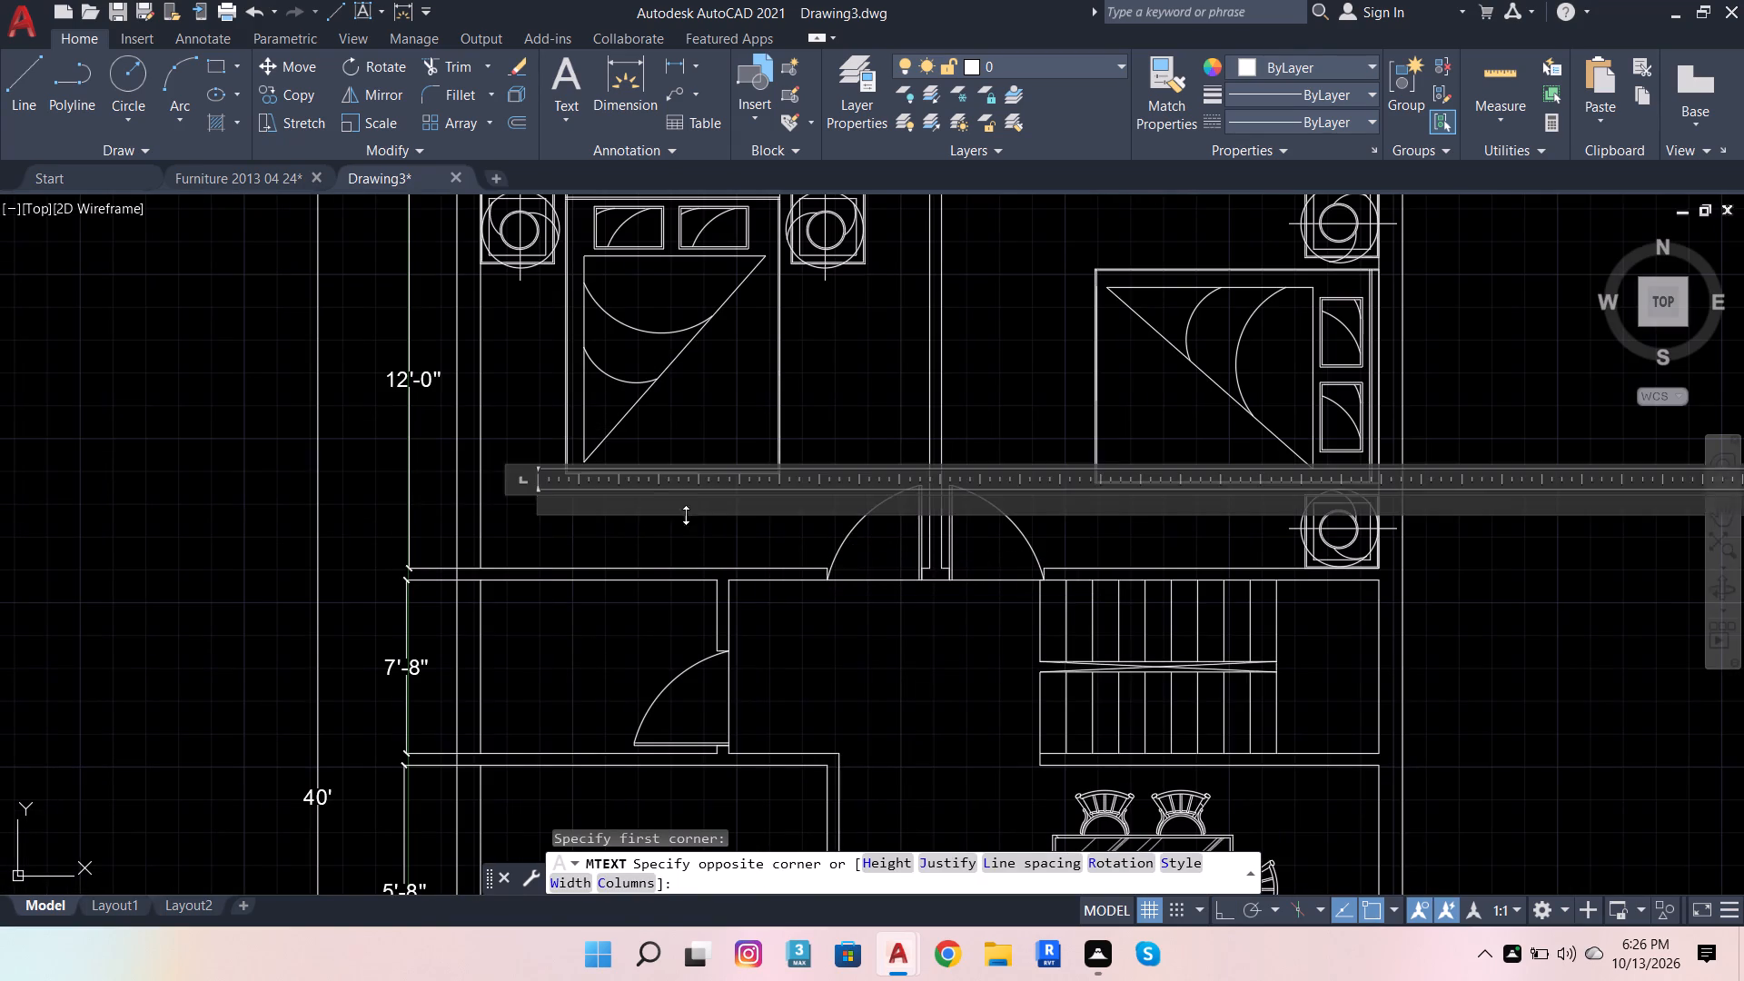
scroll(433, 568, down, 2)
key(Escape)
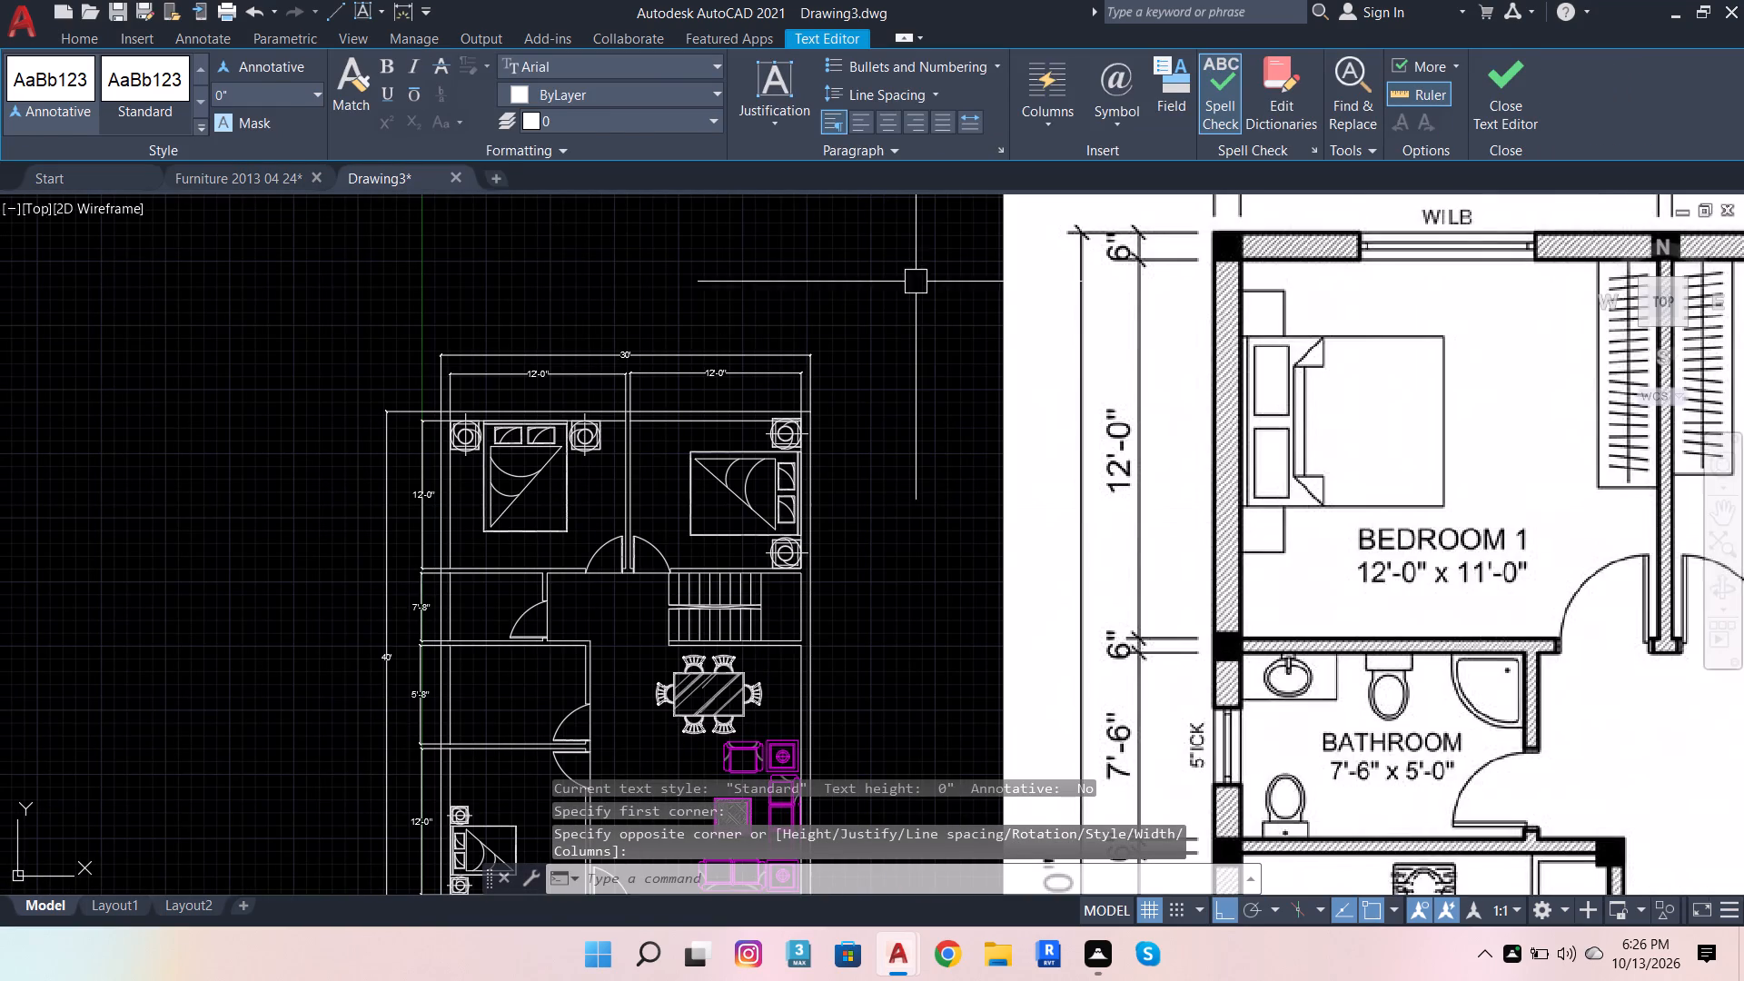
Set the default text height (TEXTSIZE) to 6.
text(TEX)
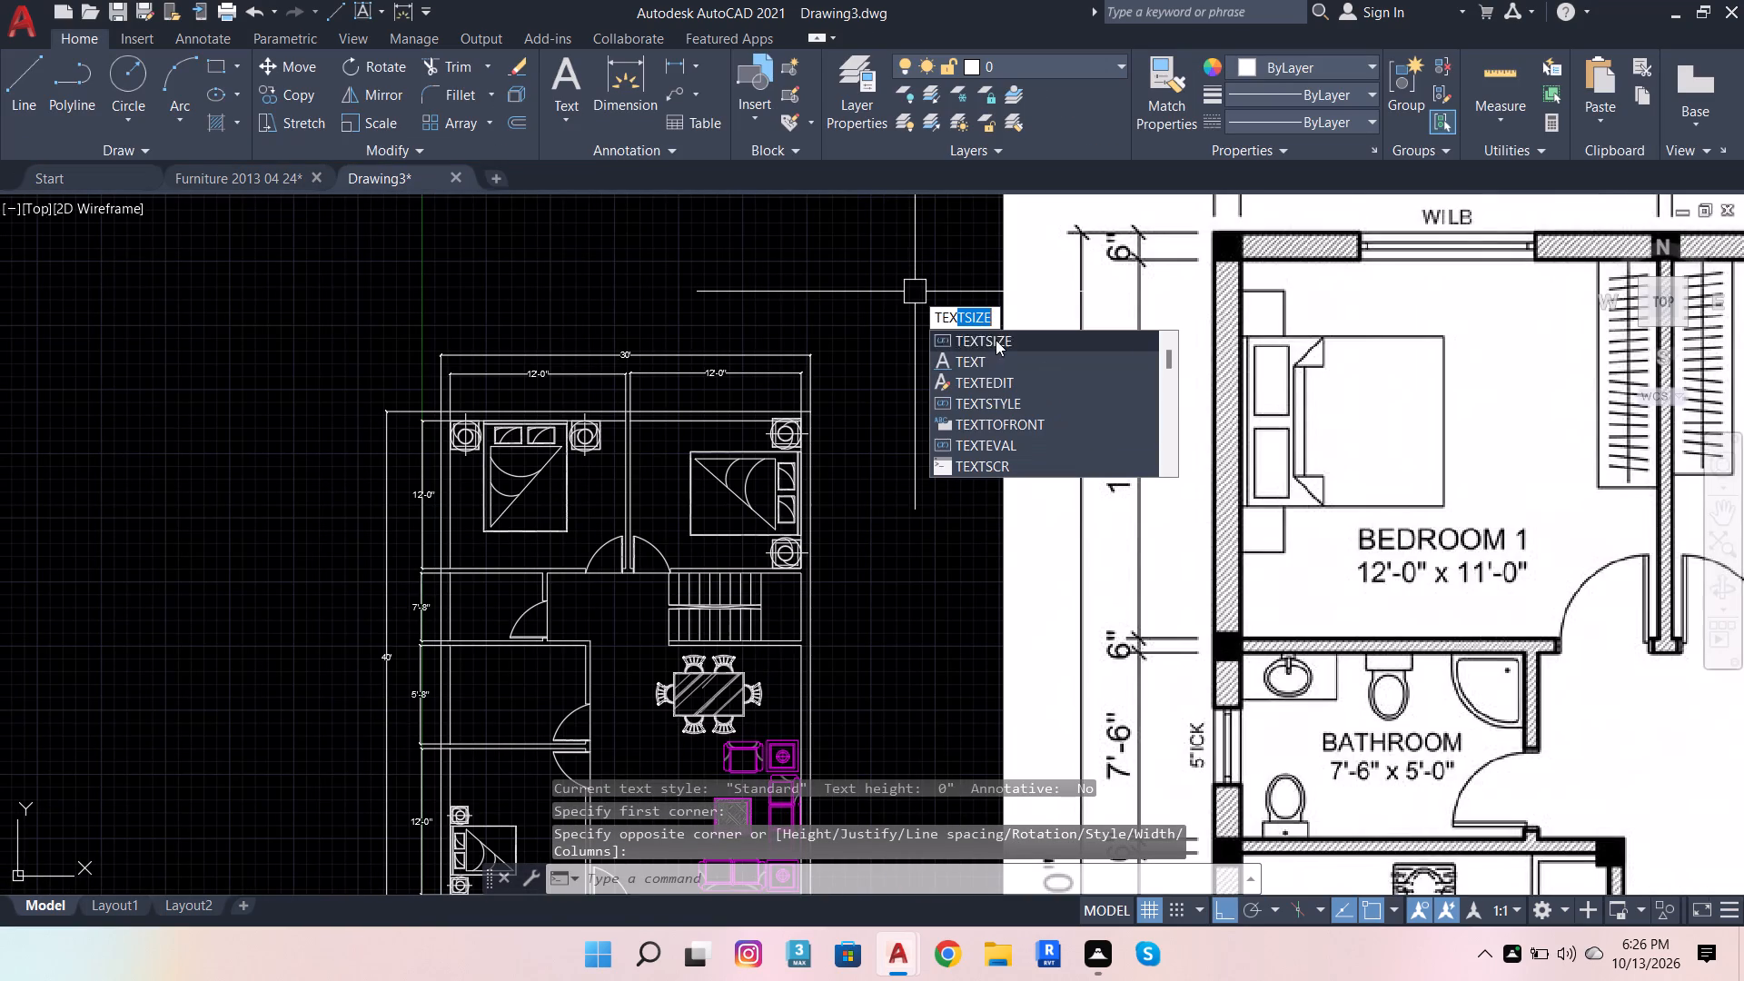
click(996, 340)
click(983, 876)
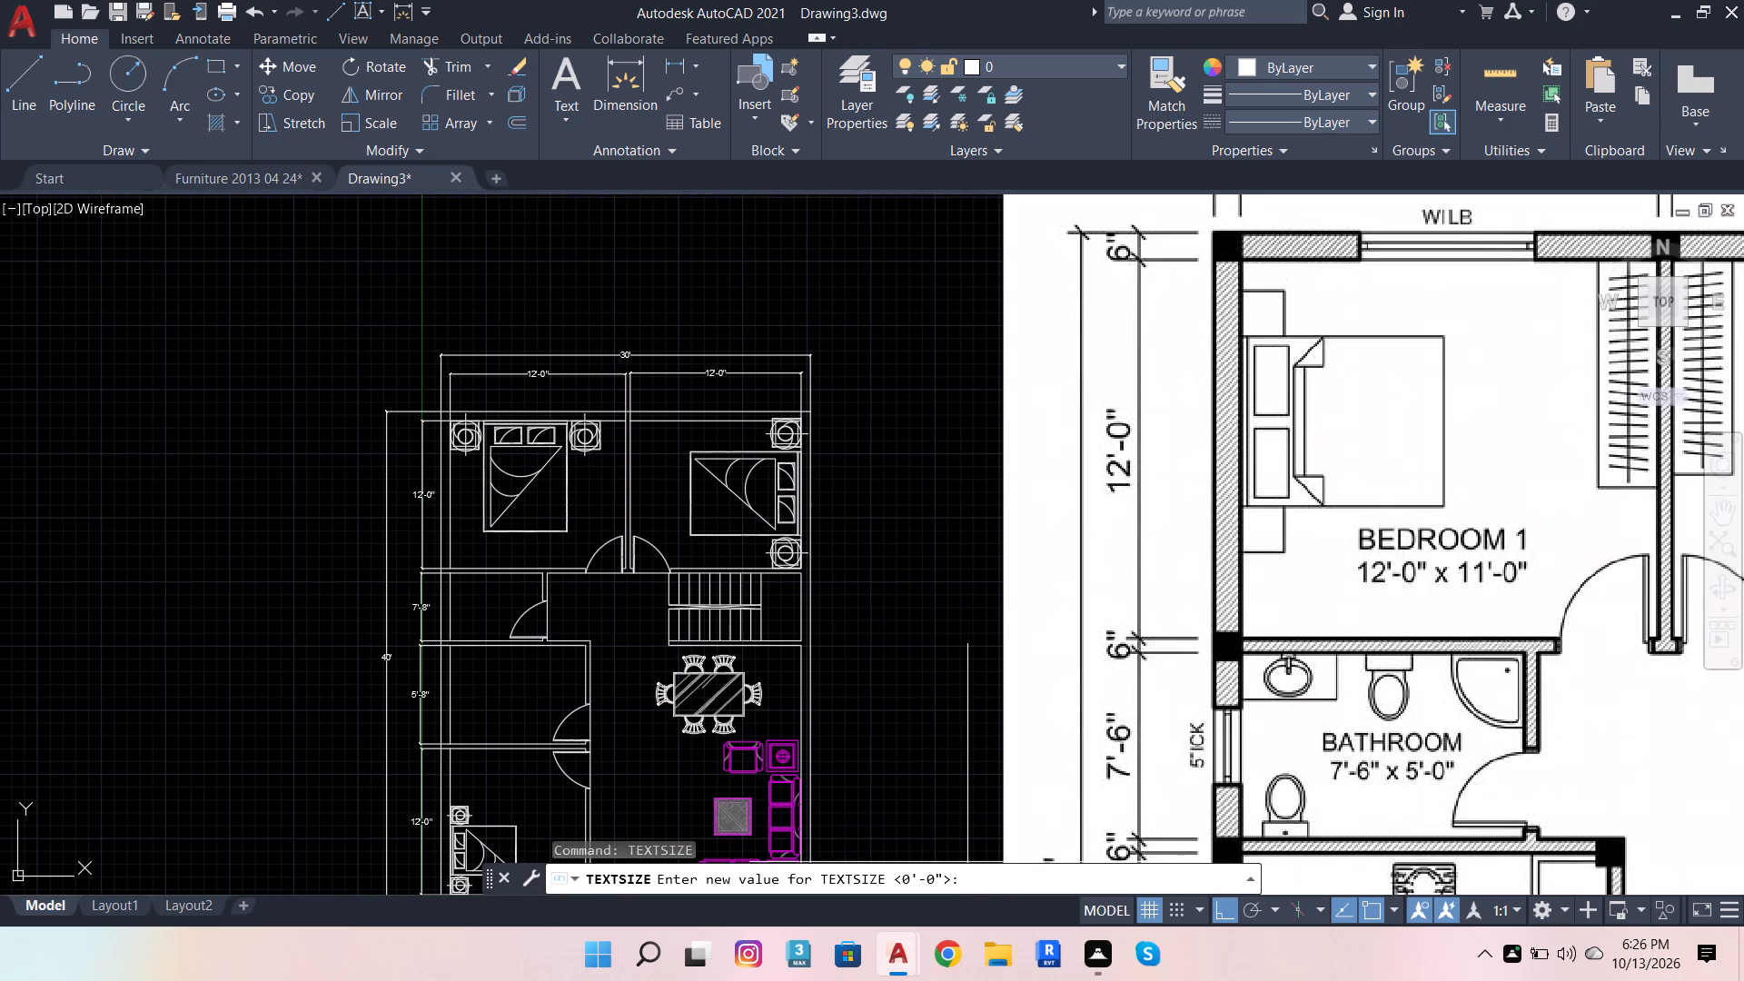
text(TEXT)
key(BackSpace)
key(BackSpace)
key(BackSpace)
key(BackSpace)
key(6)
key(Return)
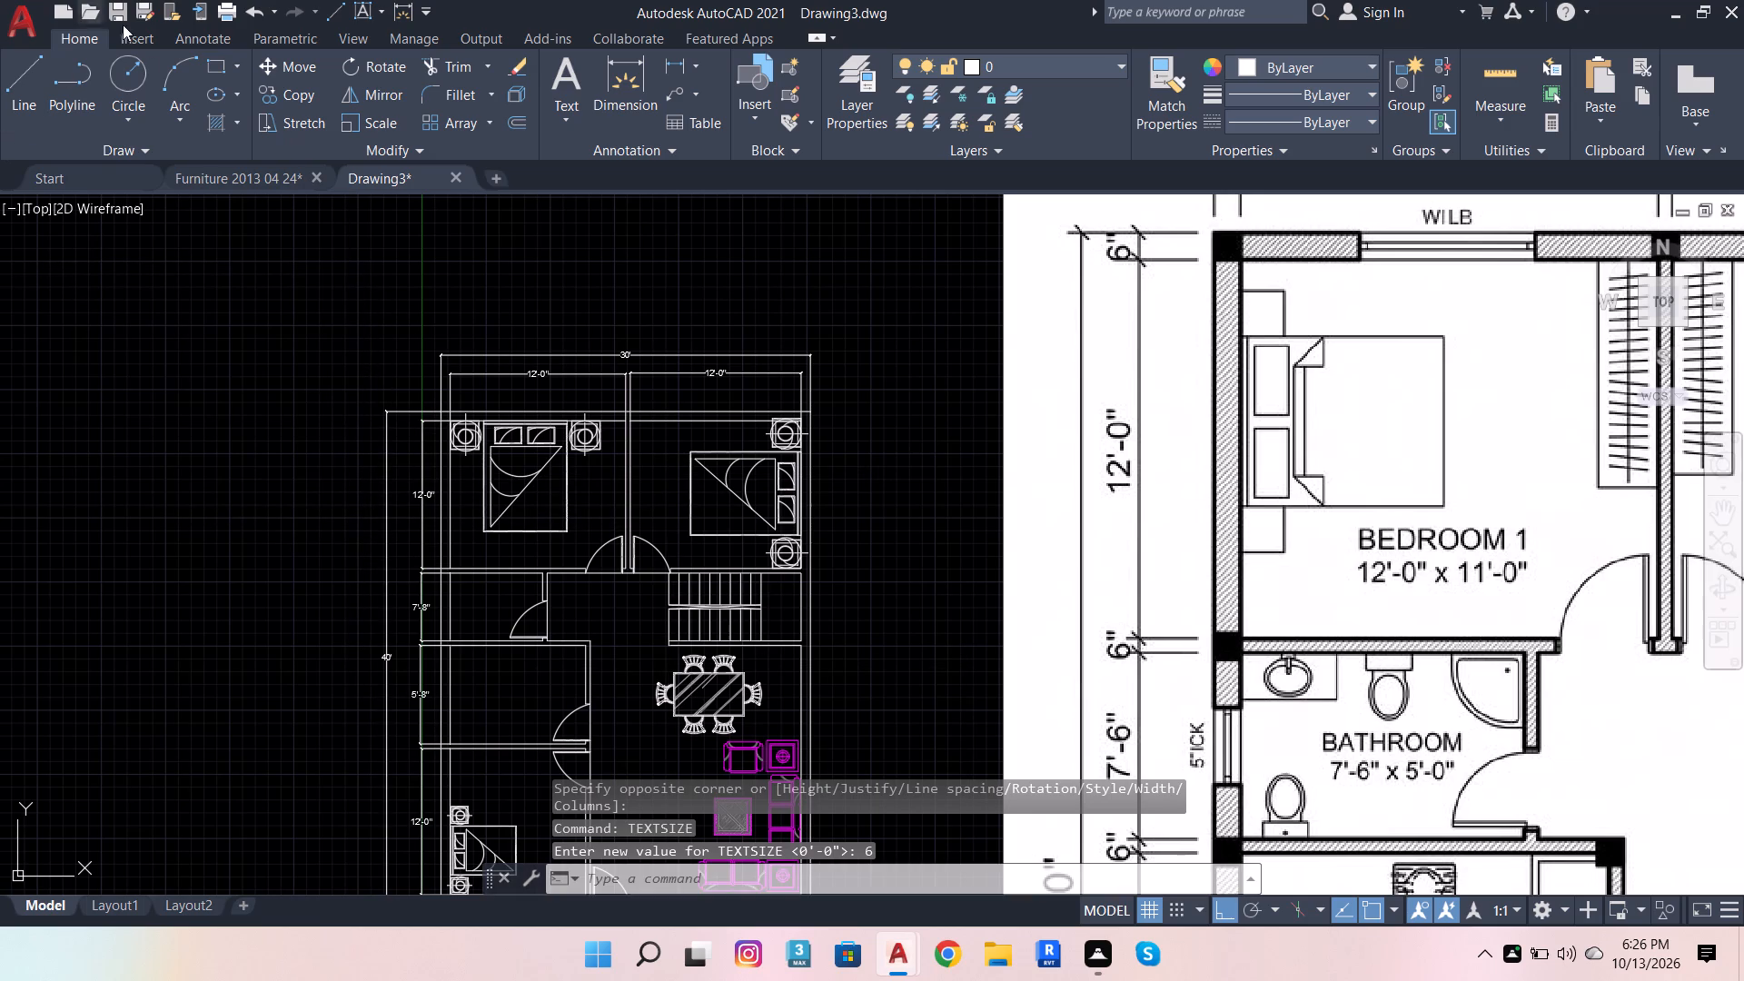
Place a multiline text label reading BED ROOM 1 below the bed in the upper-left bedroom.
click(575, 77)
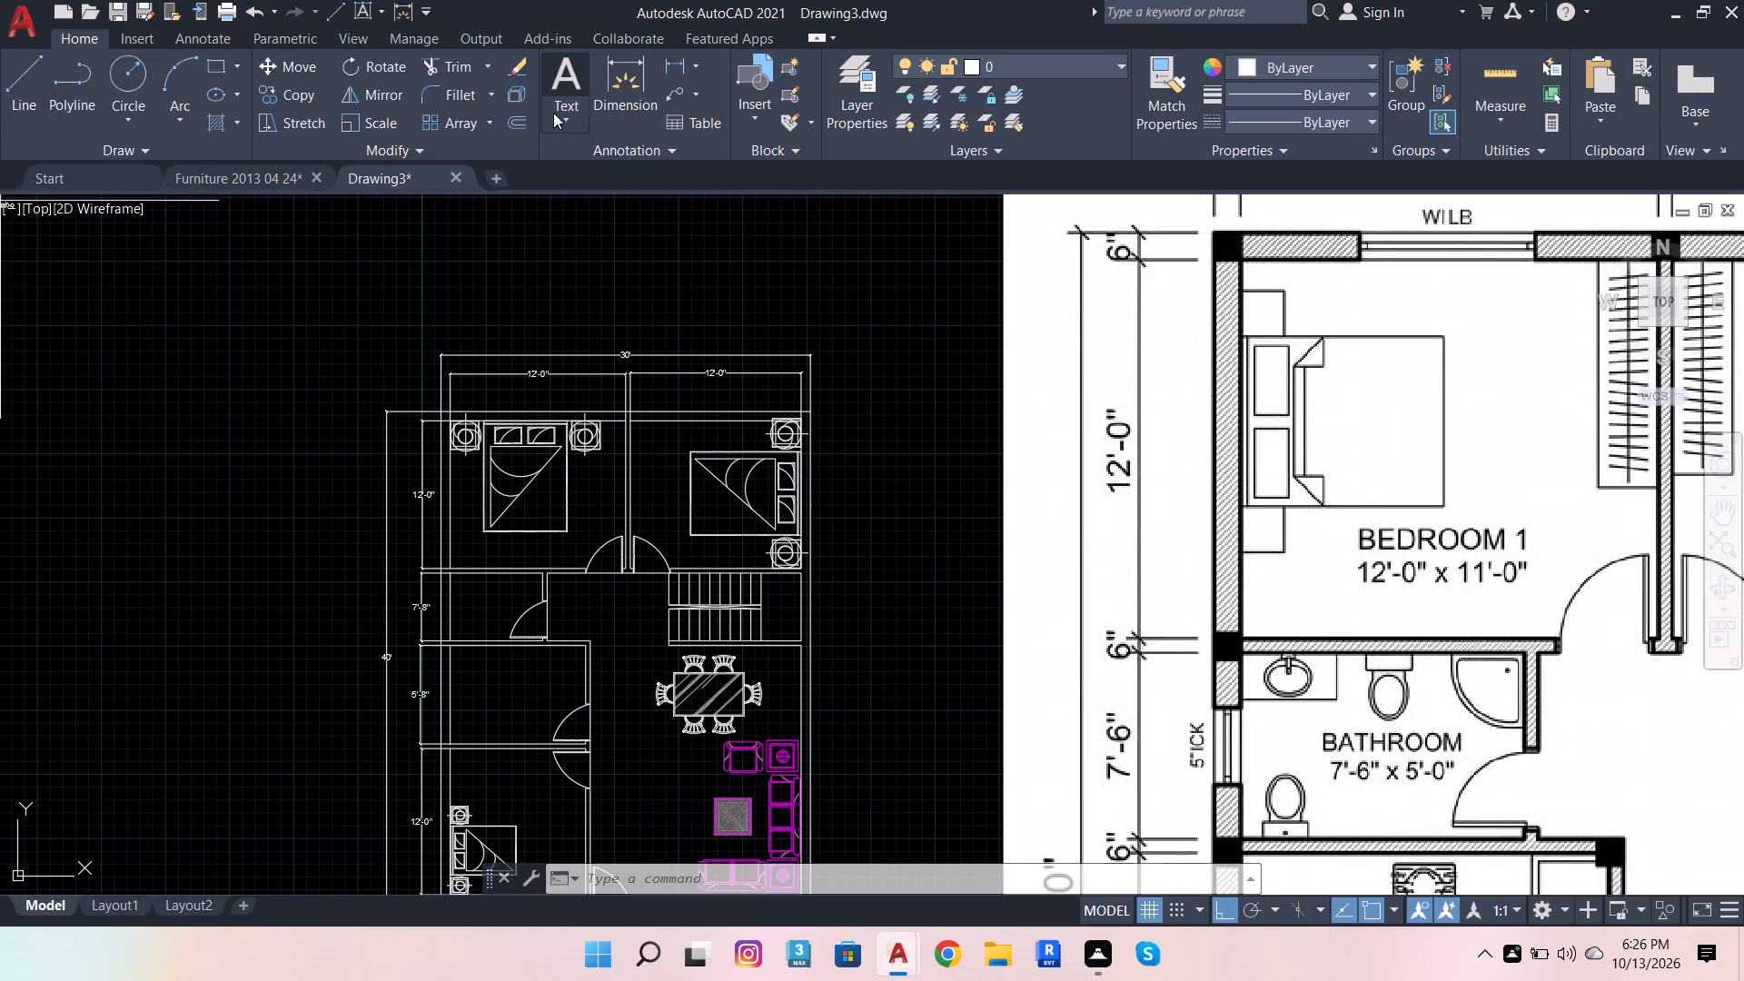
scroll(453, 526, up, 1)
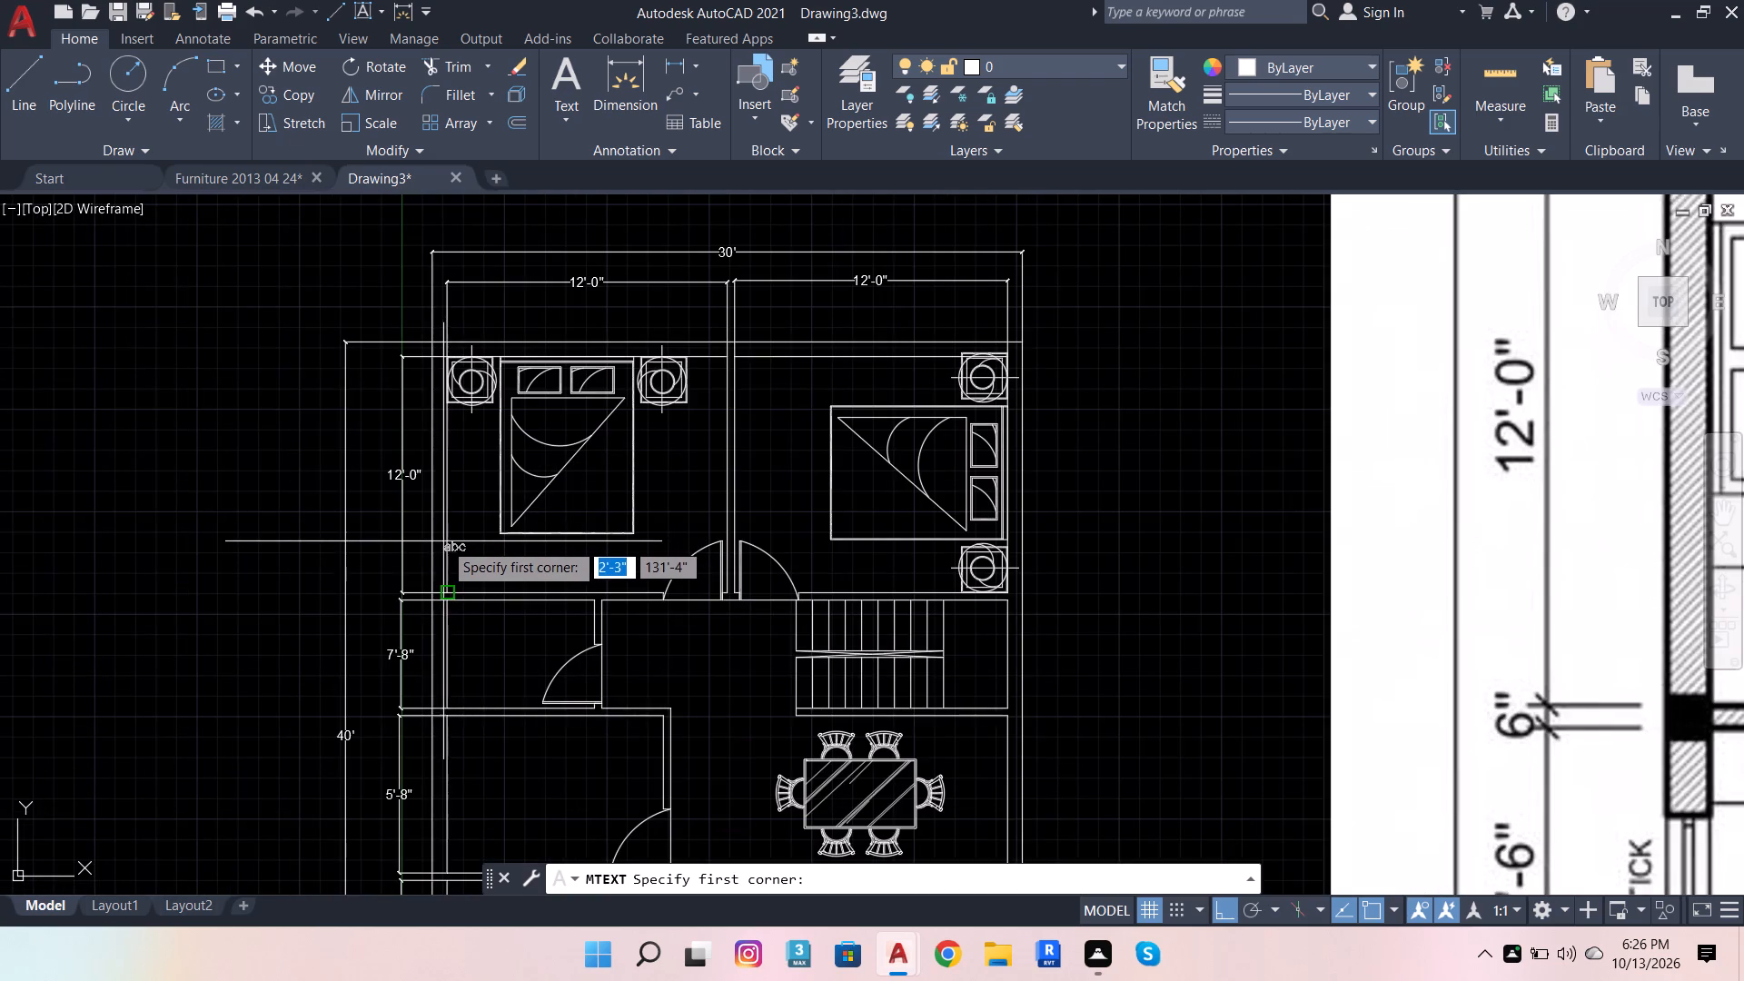
click(453, 549)
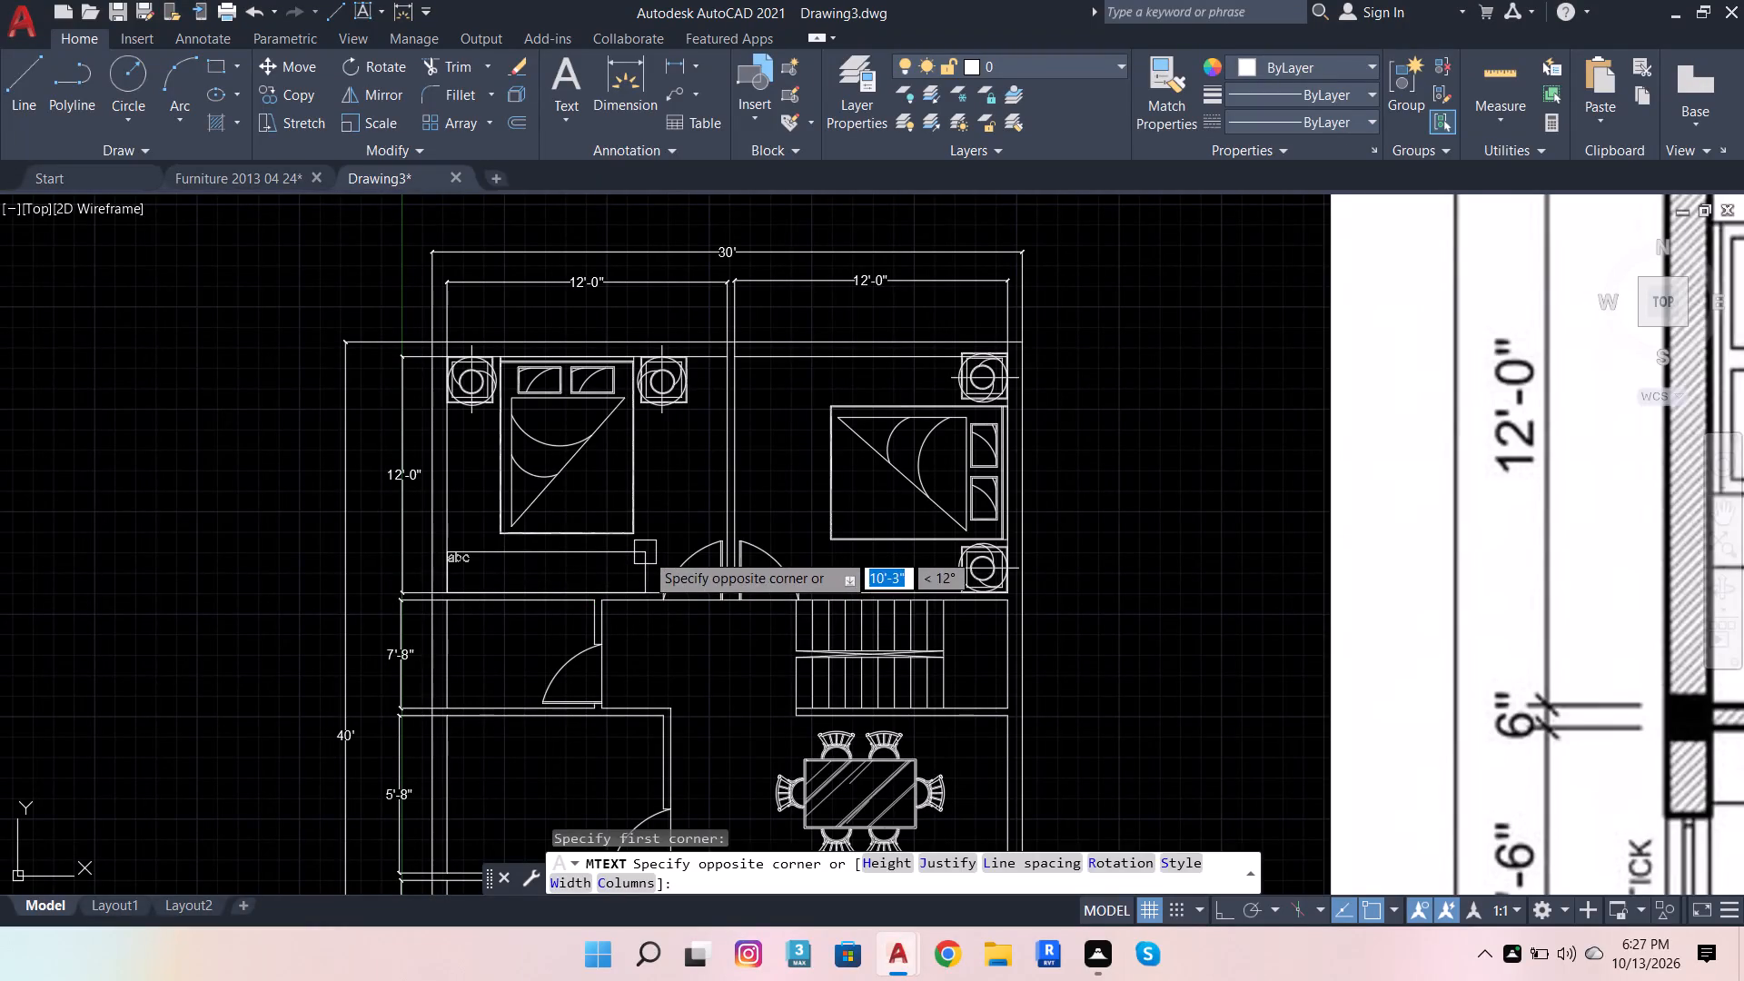
click(645, 552)
scroll(607, 565, up, 1)
scroll(478, 531, down, 2)
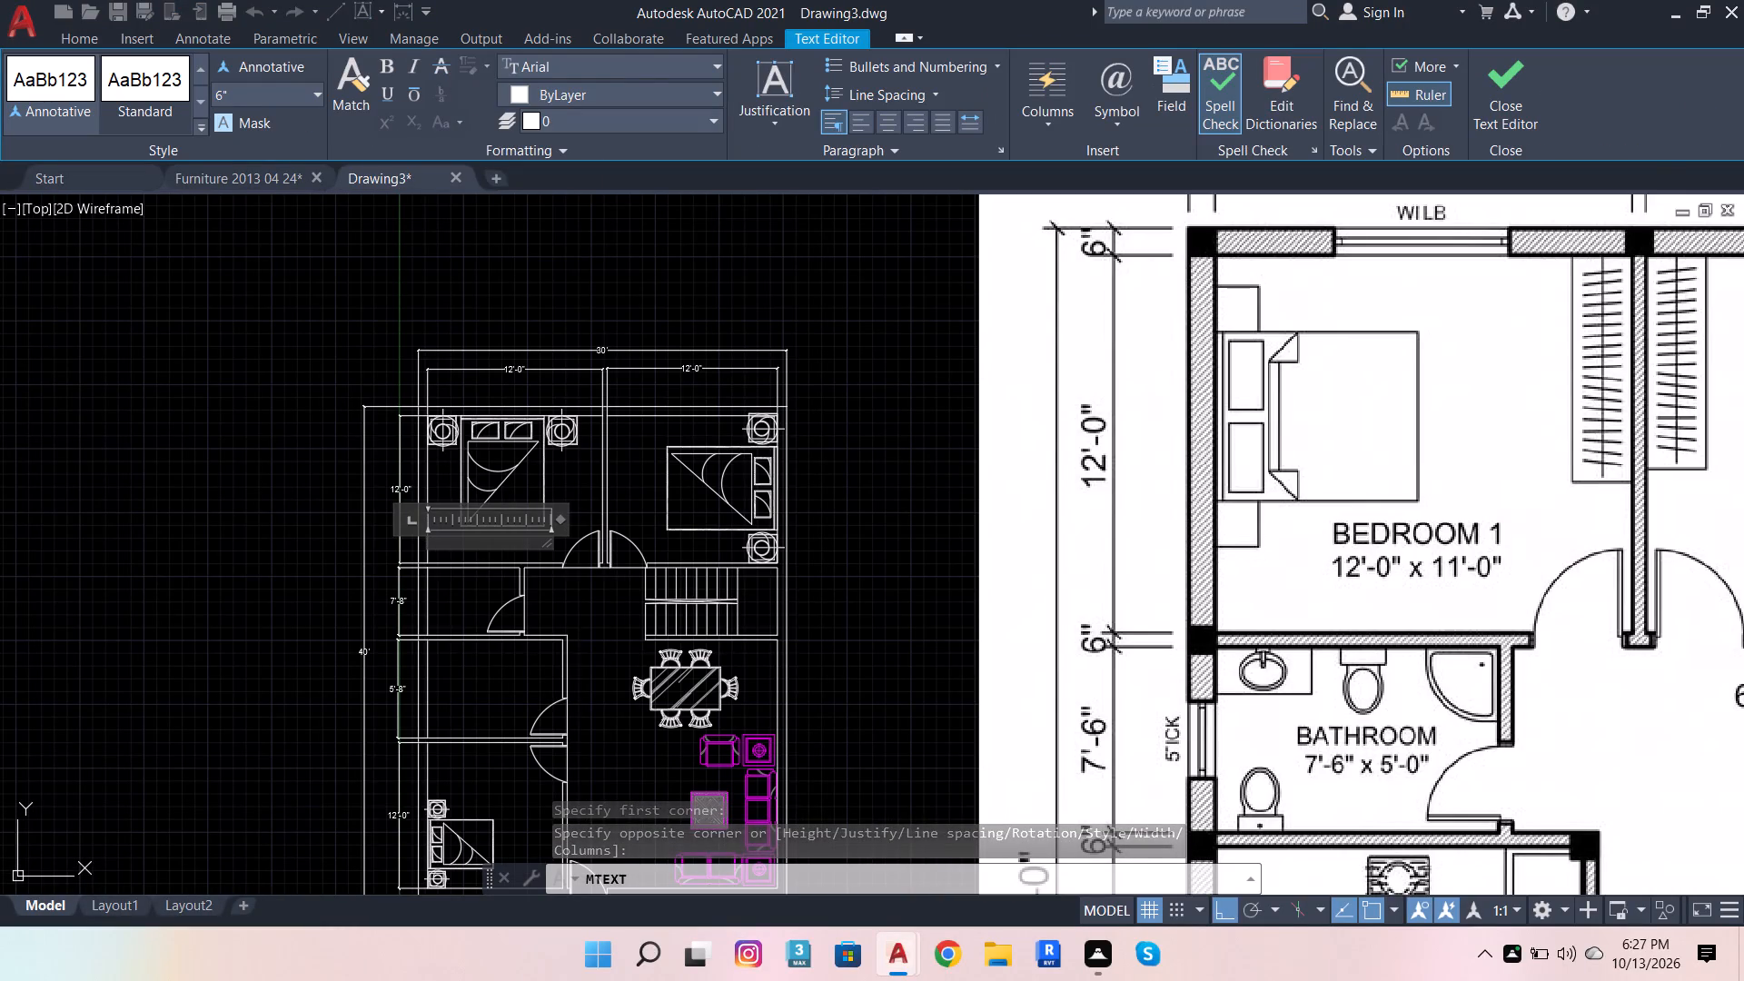
key(space)
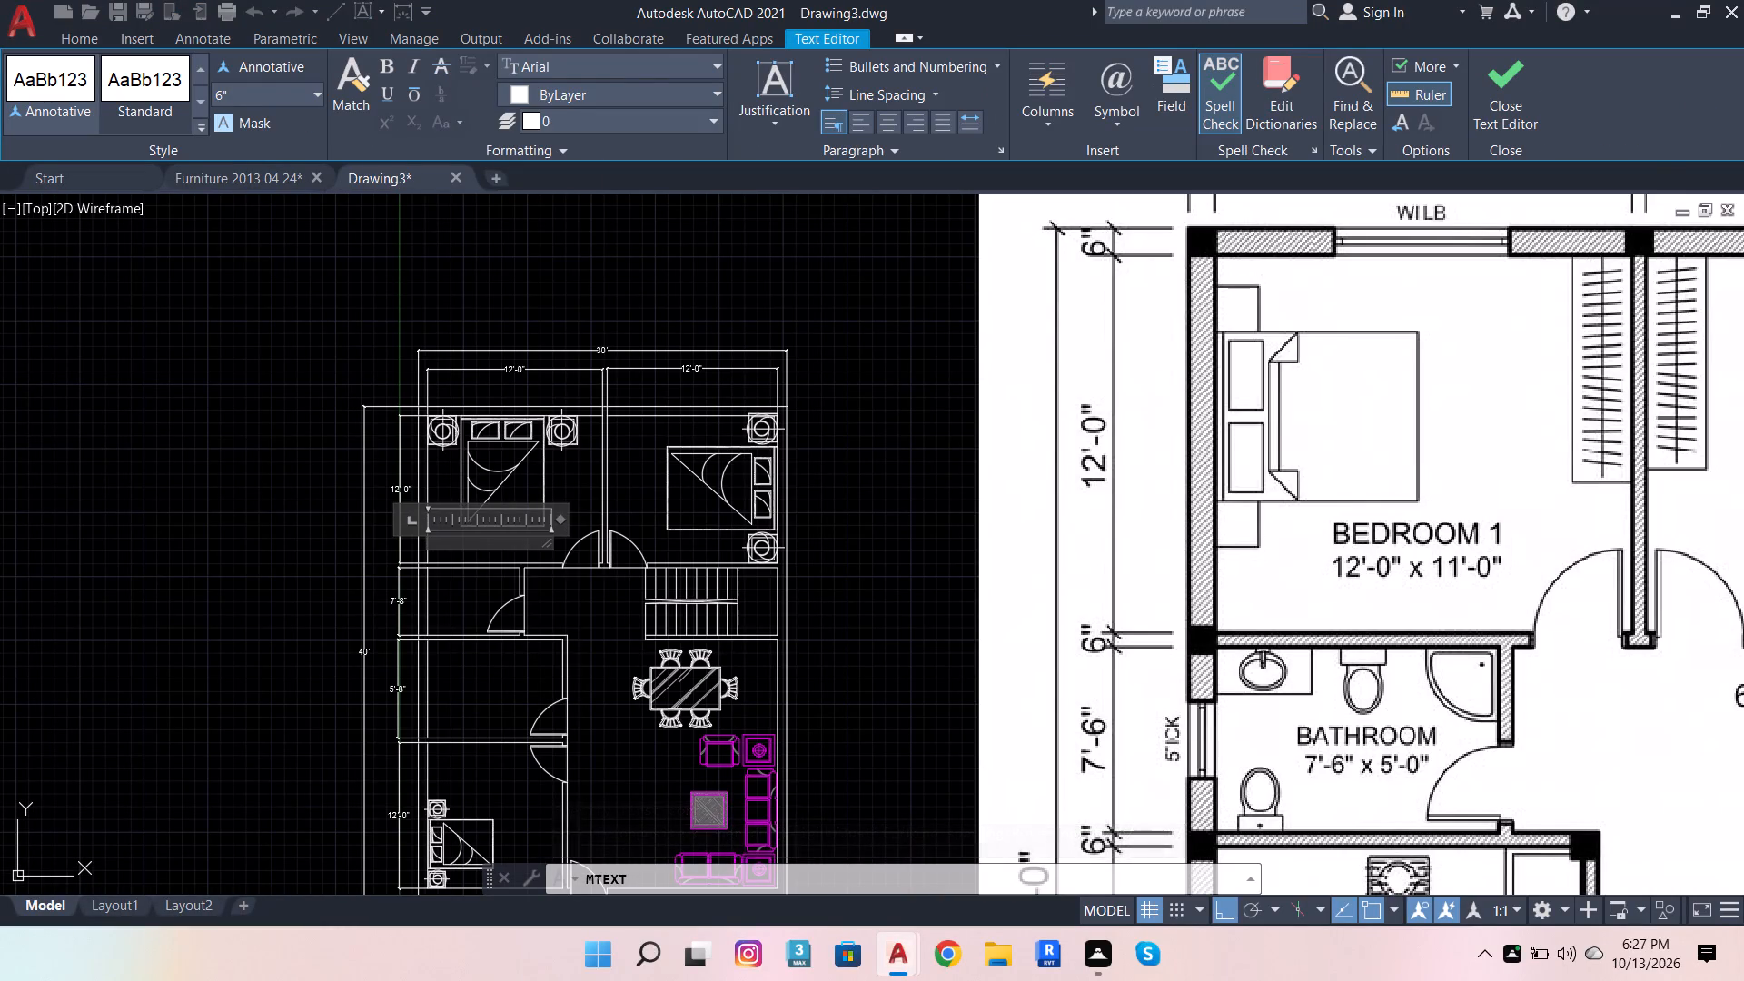
text(BED ROOM)
key(space)
text(1)
Add the second line 12'-0" X 11'-0" to the BED ROOM 1 label and finish the text.
key(Return)
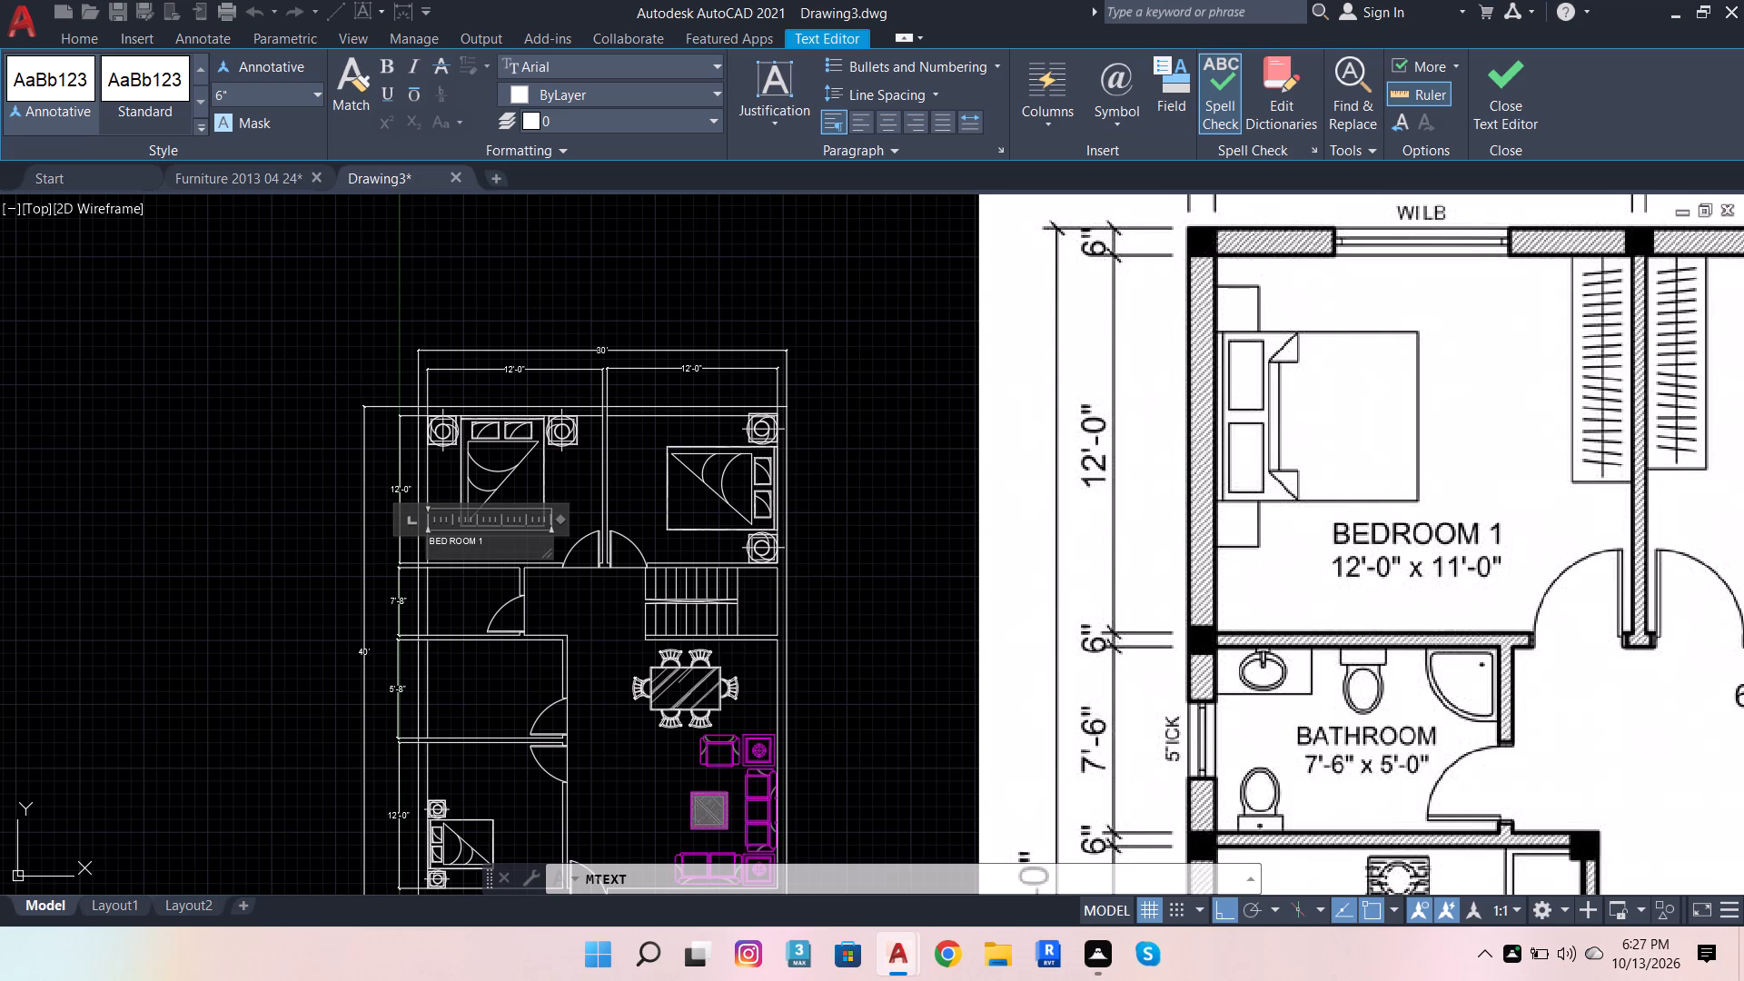
key(space)
text(12')
text(-0")
key(space)
text(X)
key(space)
text(11'-0)
key(shift+quotedbl)
click(599, 580)
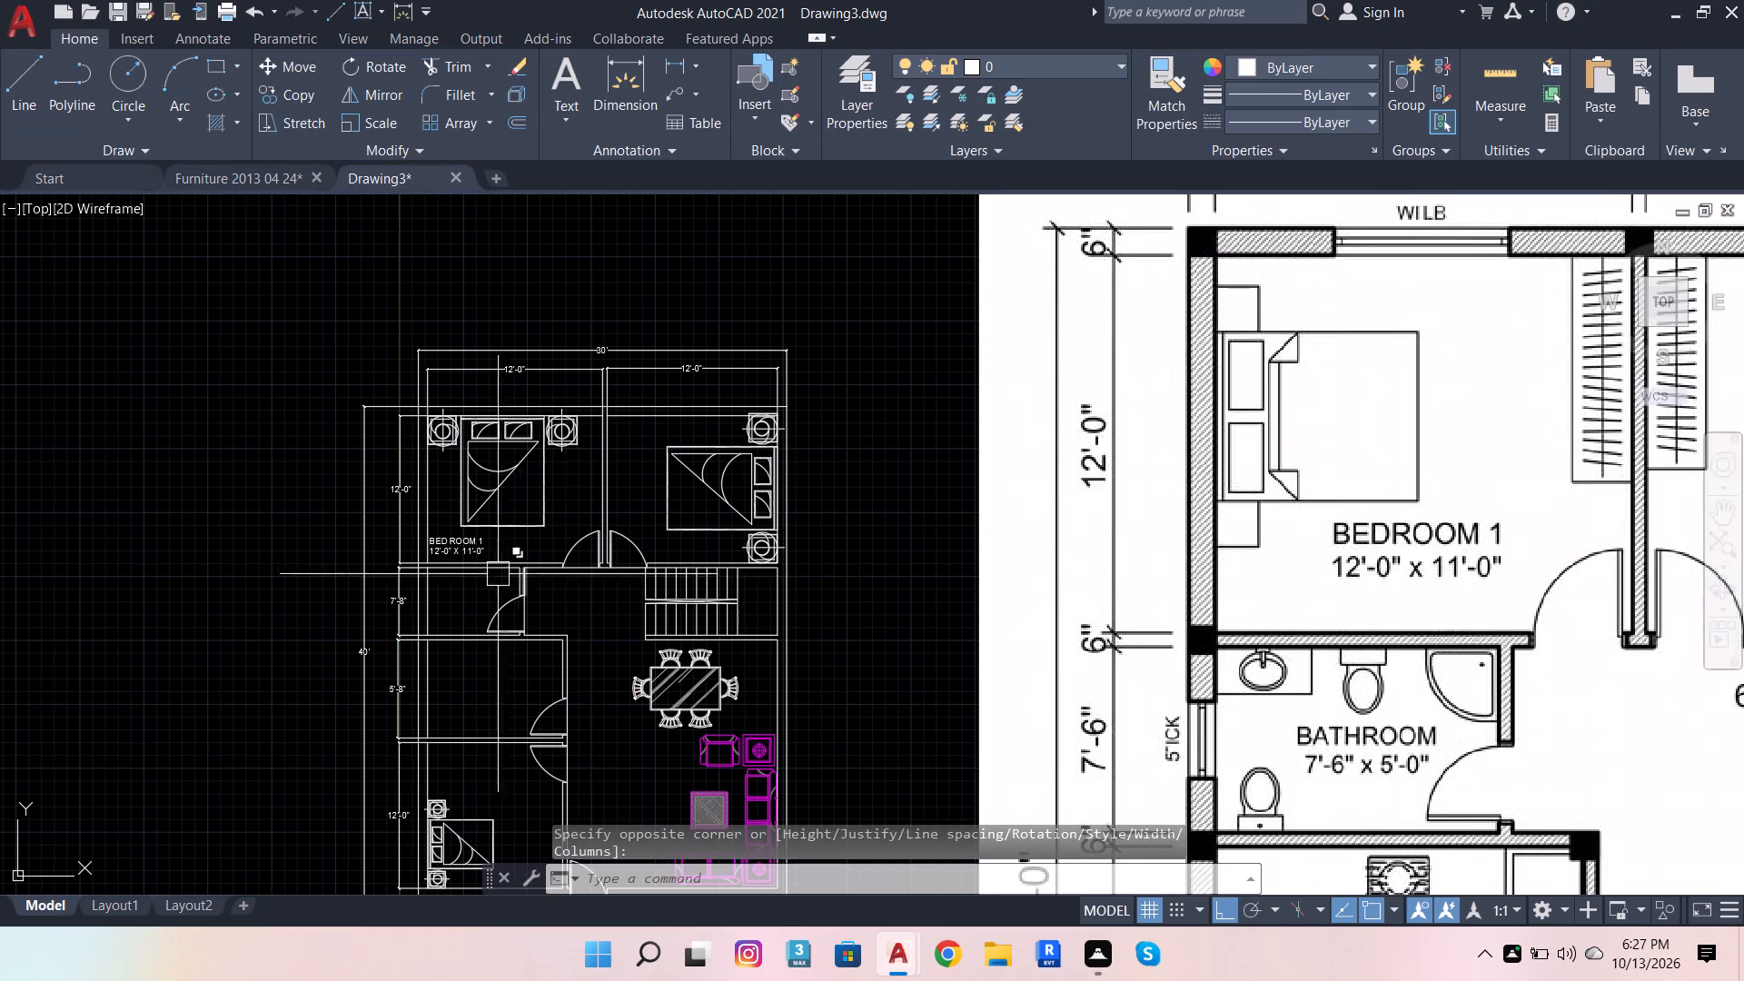
Place a centre-justified multiline text label reading BEDROOM below the bed in the upper-right bedroom.
scroll(470, 577, down, 2)
scroll(567, 573, up, 1)
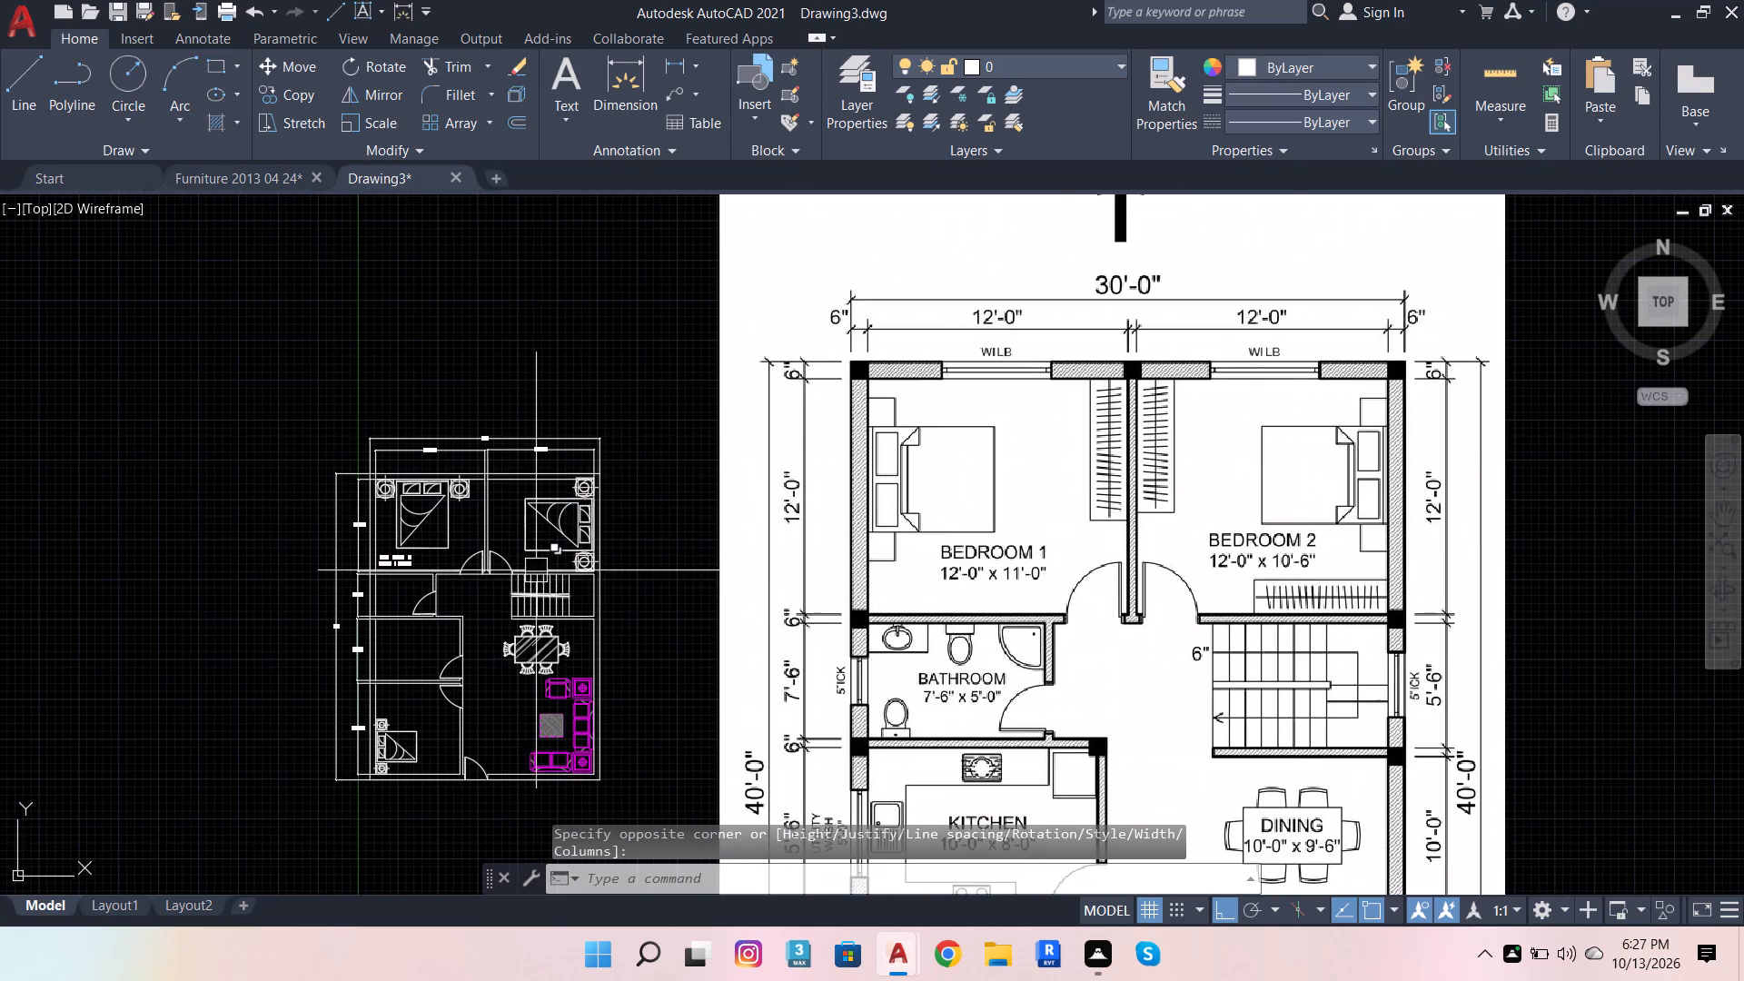
scroll(542, 535, up, 2)
key(space)
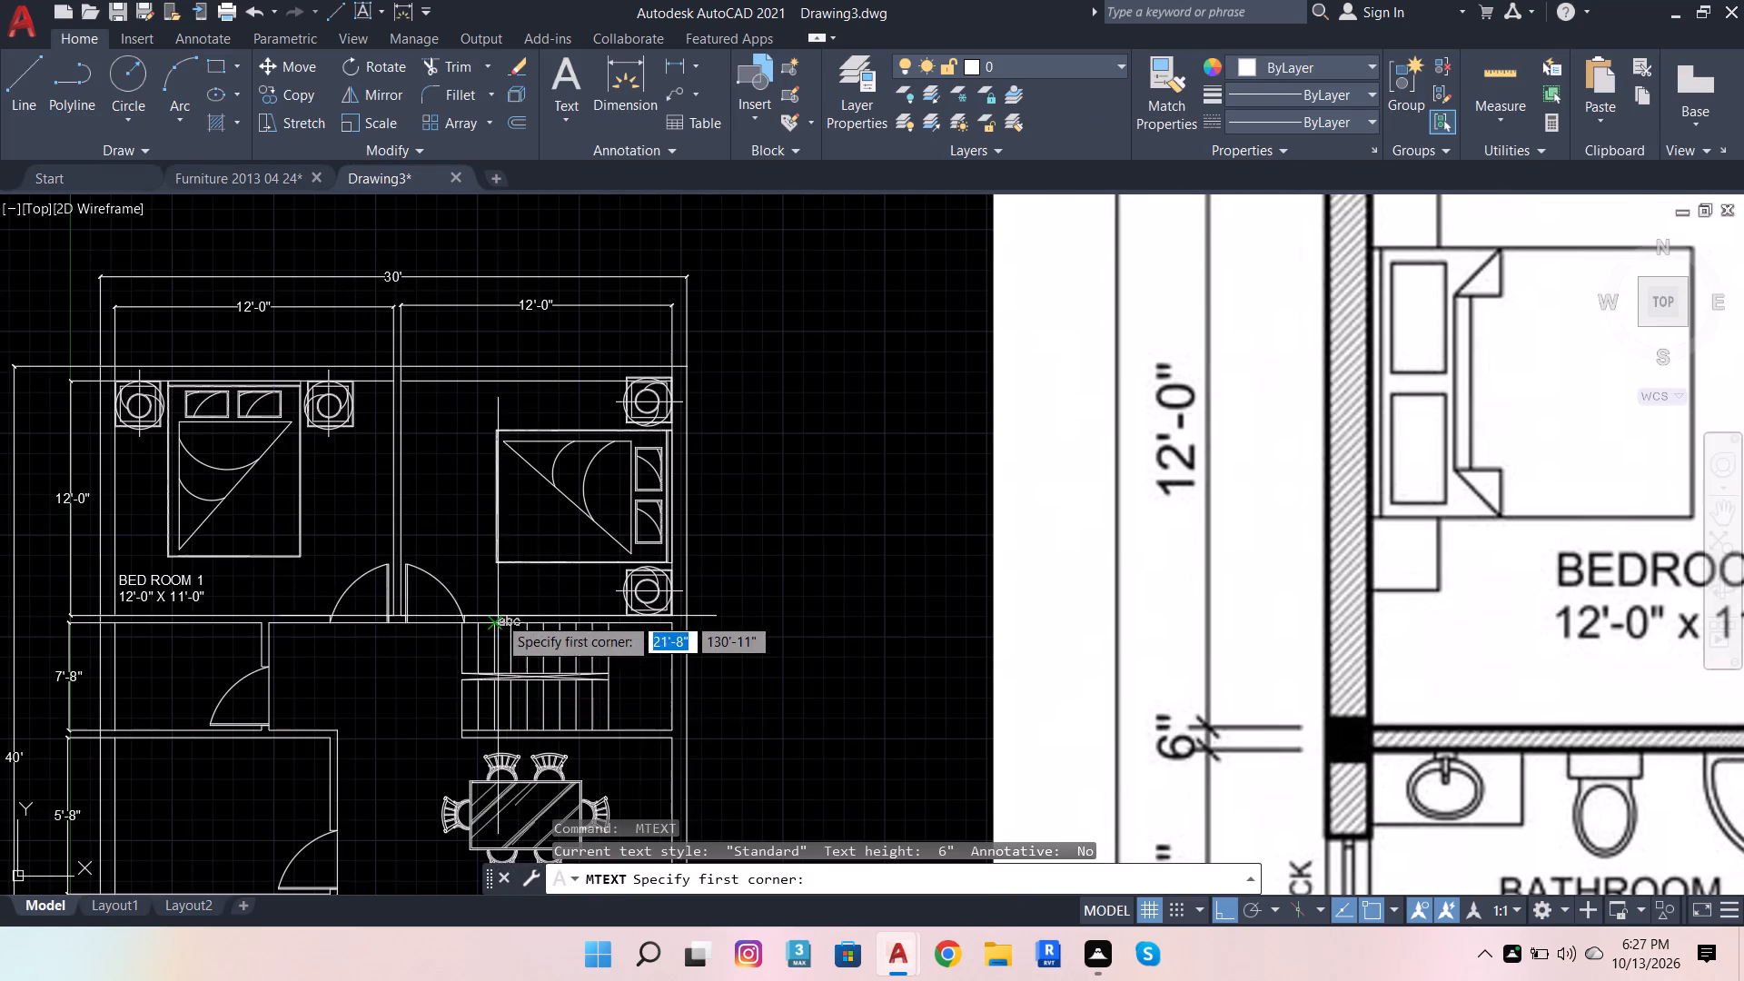
scroll(498, 613, up, 1)
click(455, 558)
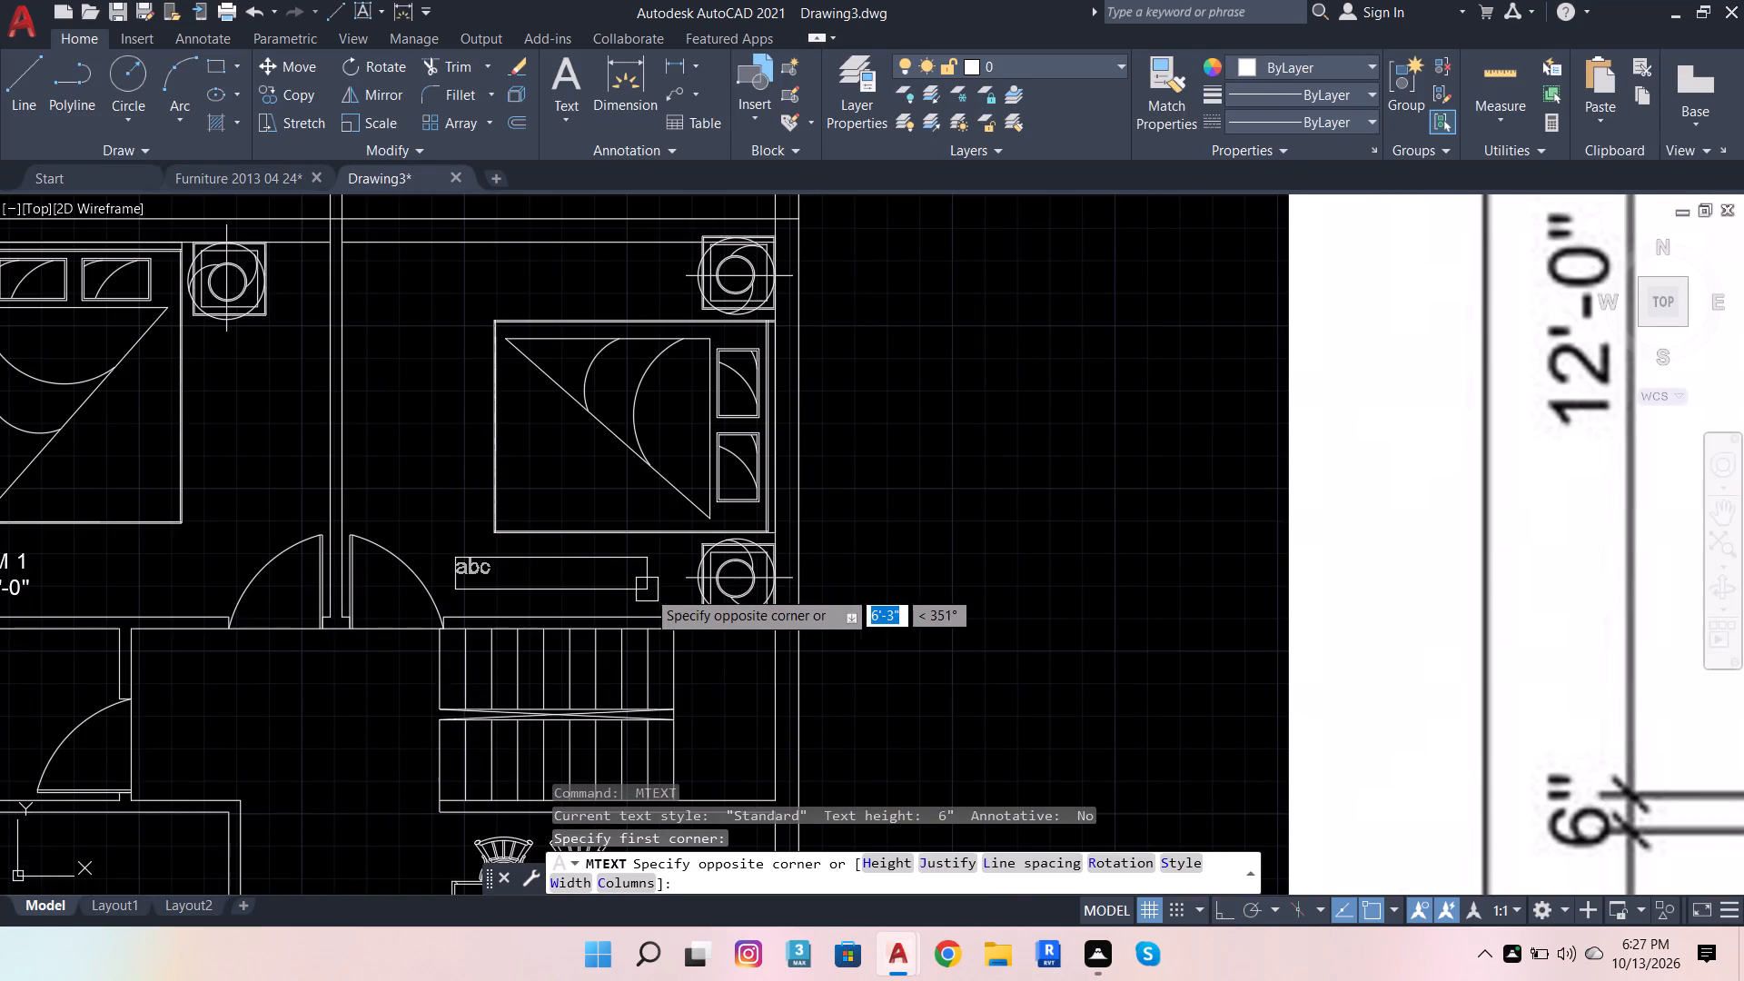
click(649, 590)
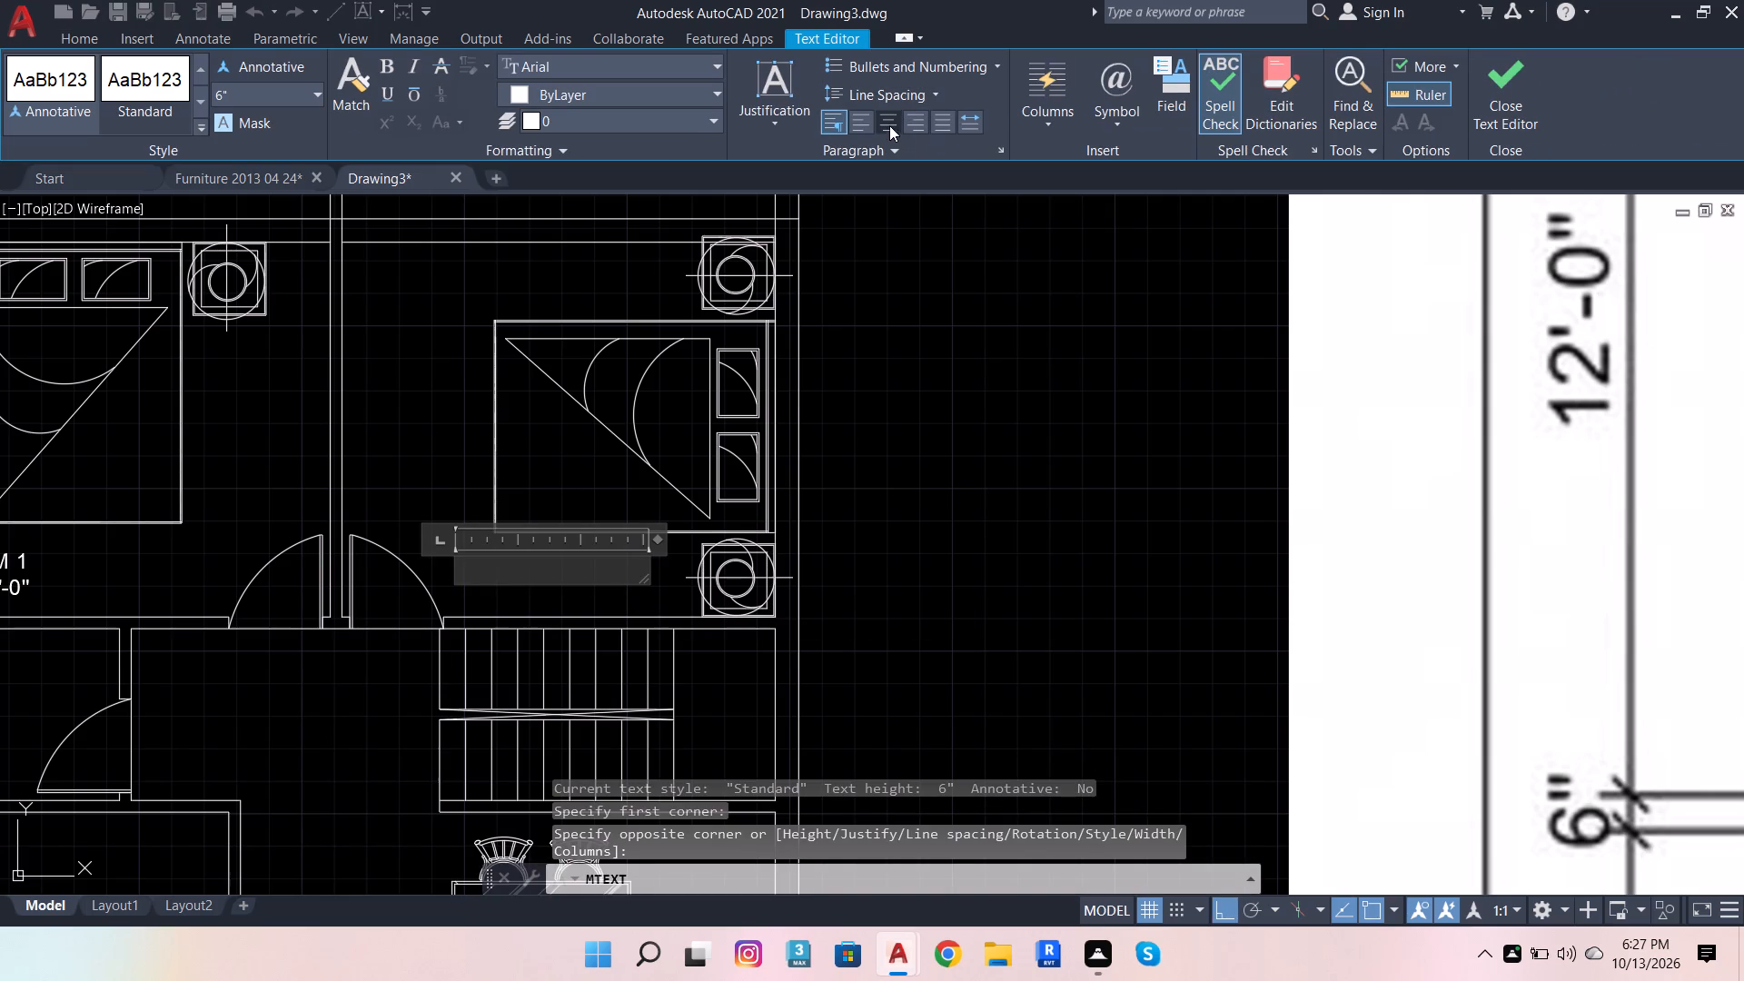
click(889, 125)
scroll(543, 441, down, 1)
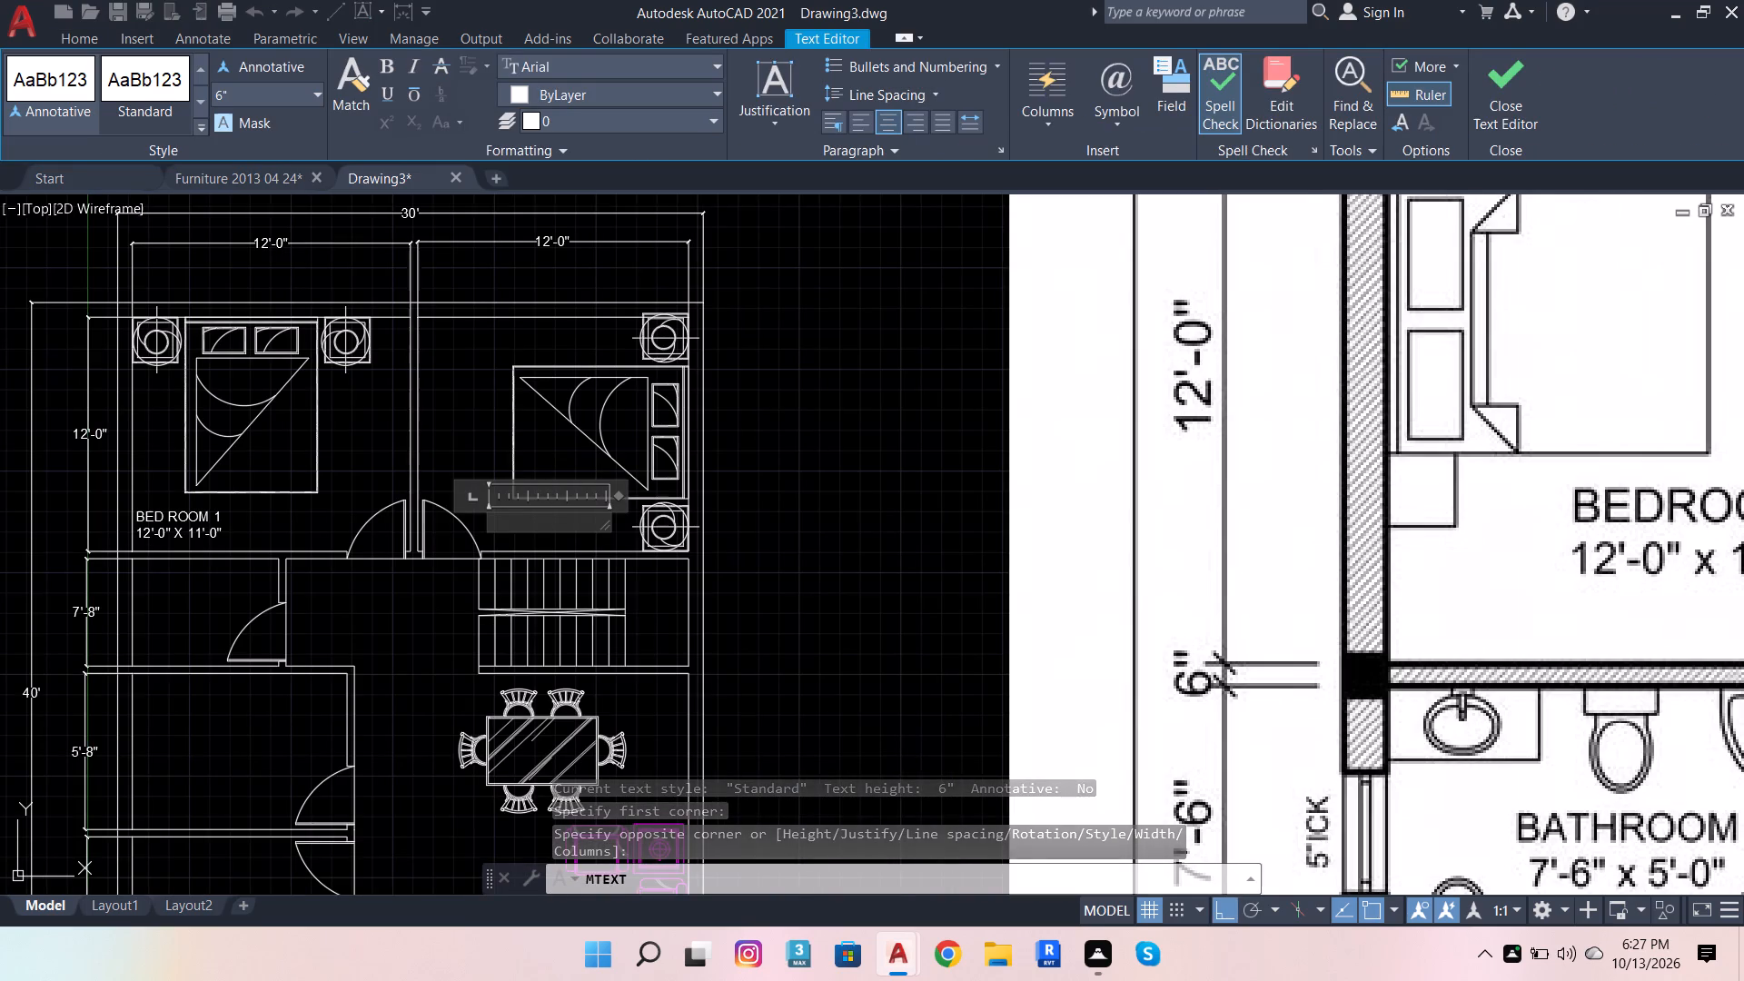
click(544, 514)
scroll(541, 542, down, 2)
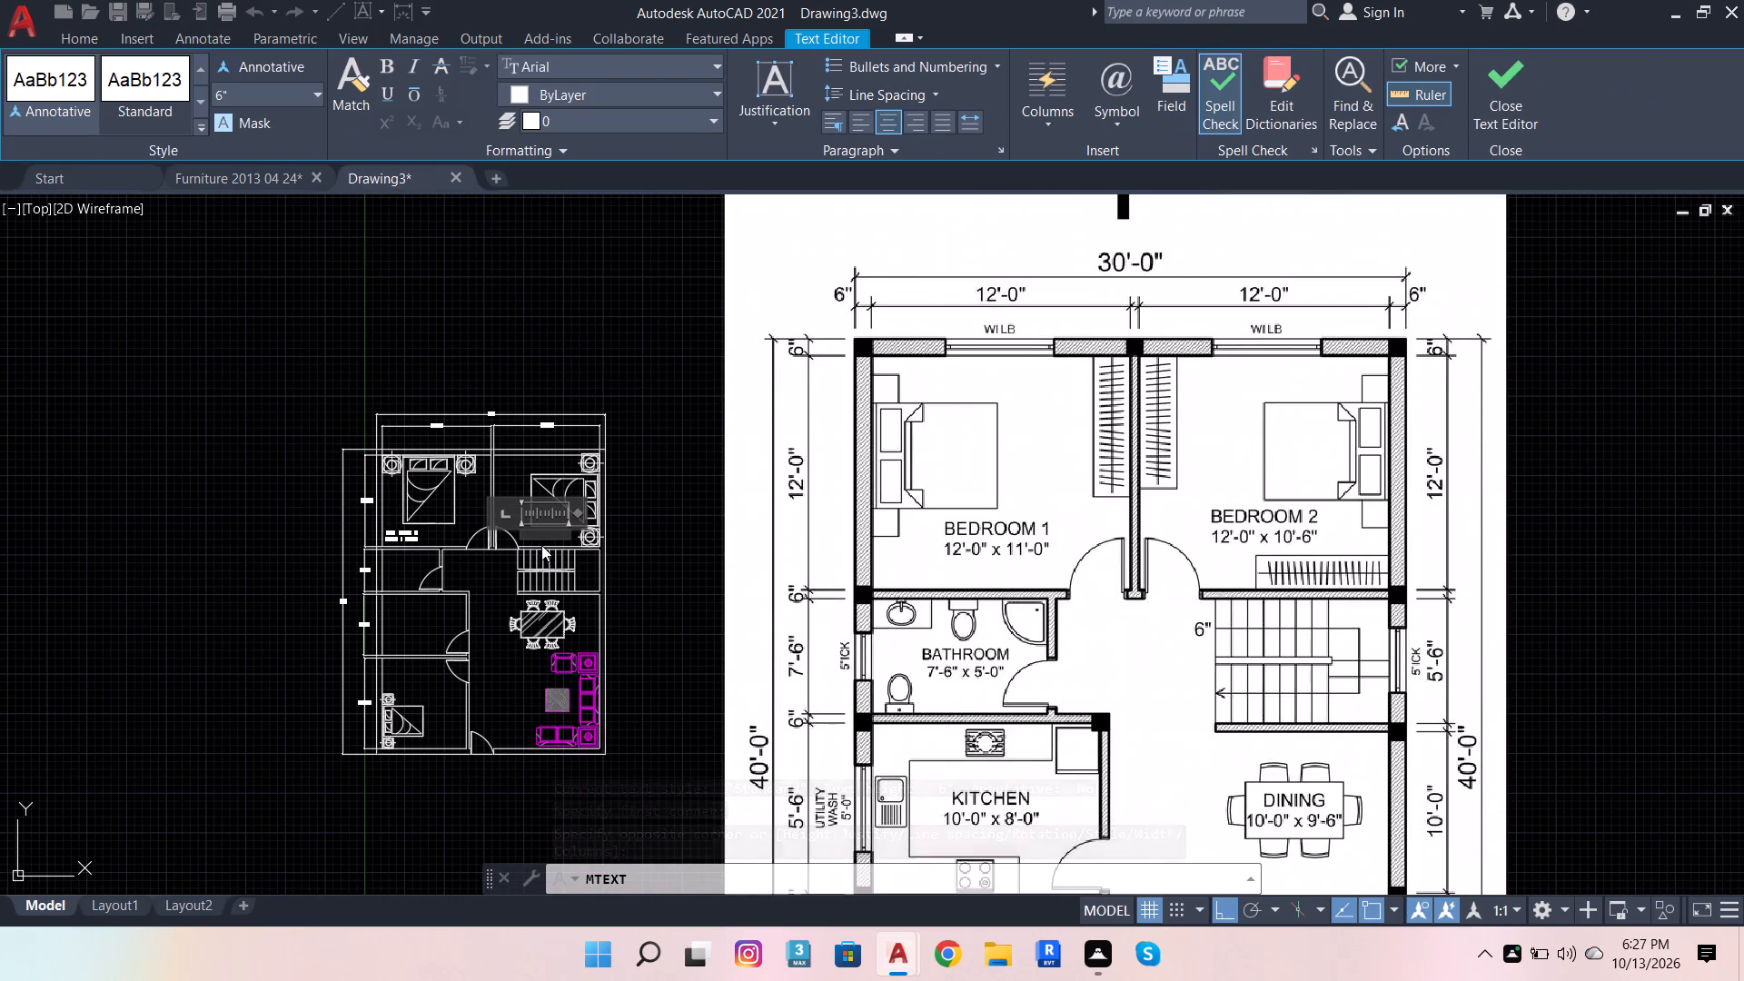
text(BED)
text(ROO)
key(m)
scroll(541, 545, up, 3)
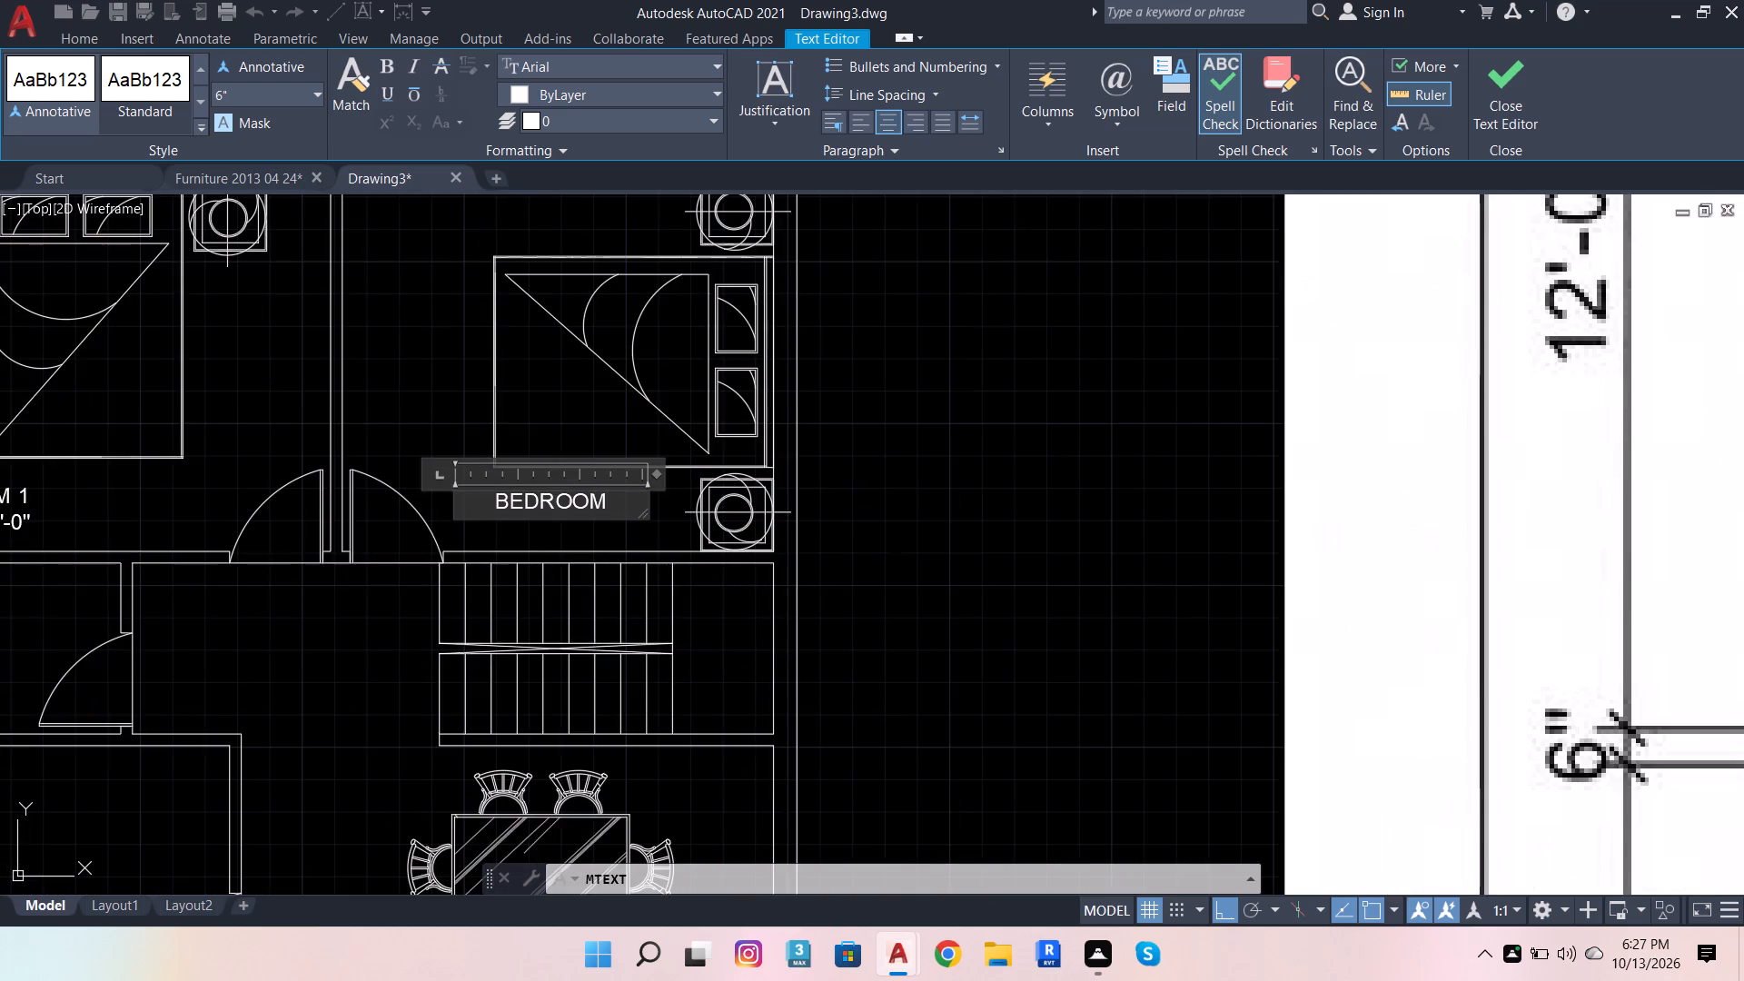
scroll(557, 515, up, 1)
scroll(557, 515, down, 4)
Add the second line 12'-0" X 10'-6" to the upper-right bedroom's label and finish the text.
key(Return)
text(12)
text('-0")
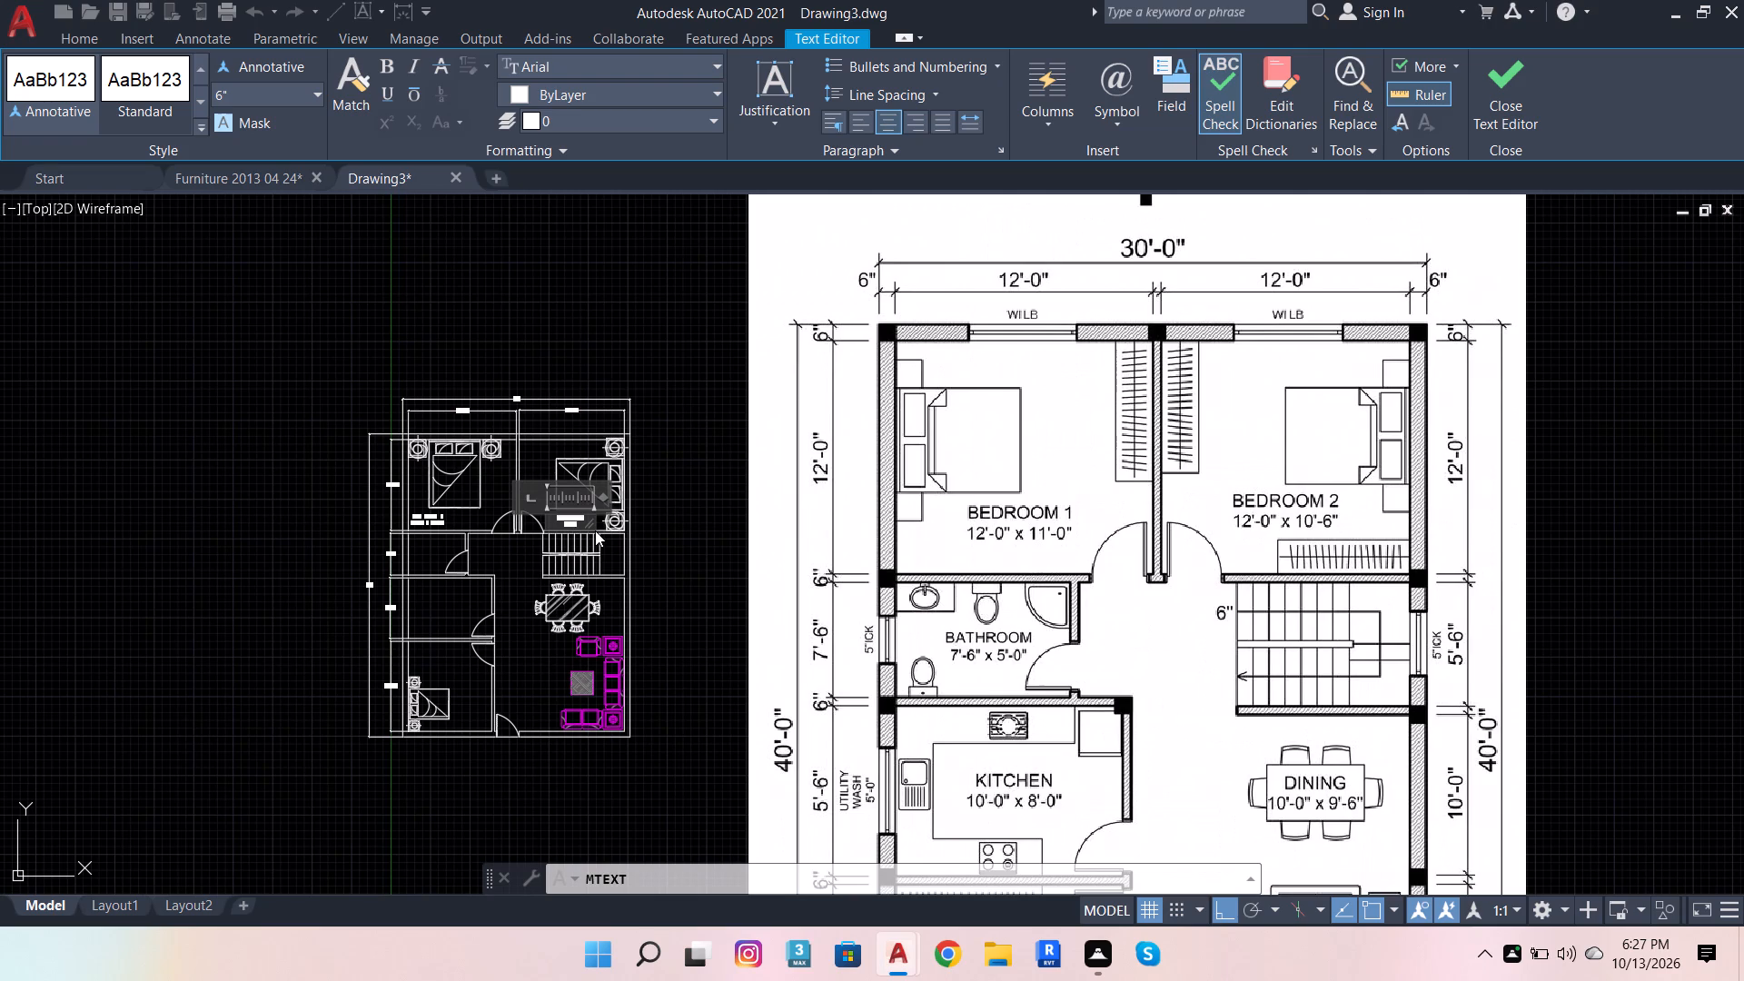
key(space)
text(X)
key(space)
text(10'-)
key(0)
key(BackSpace)
key(6)
key(shift+quotedbl)
scroll(595, 530, up, 4)
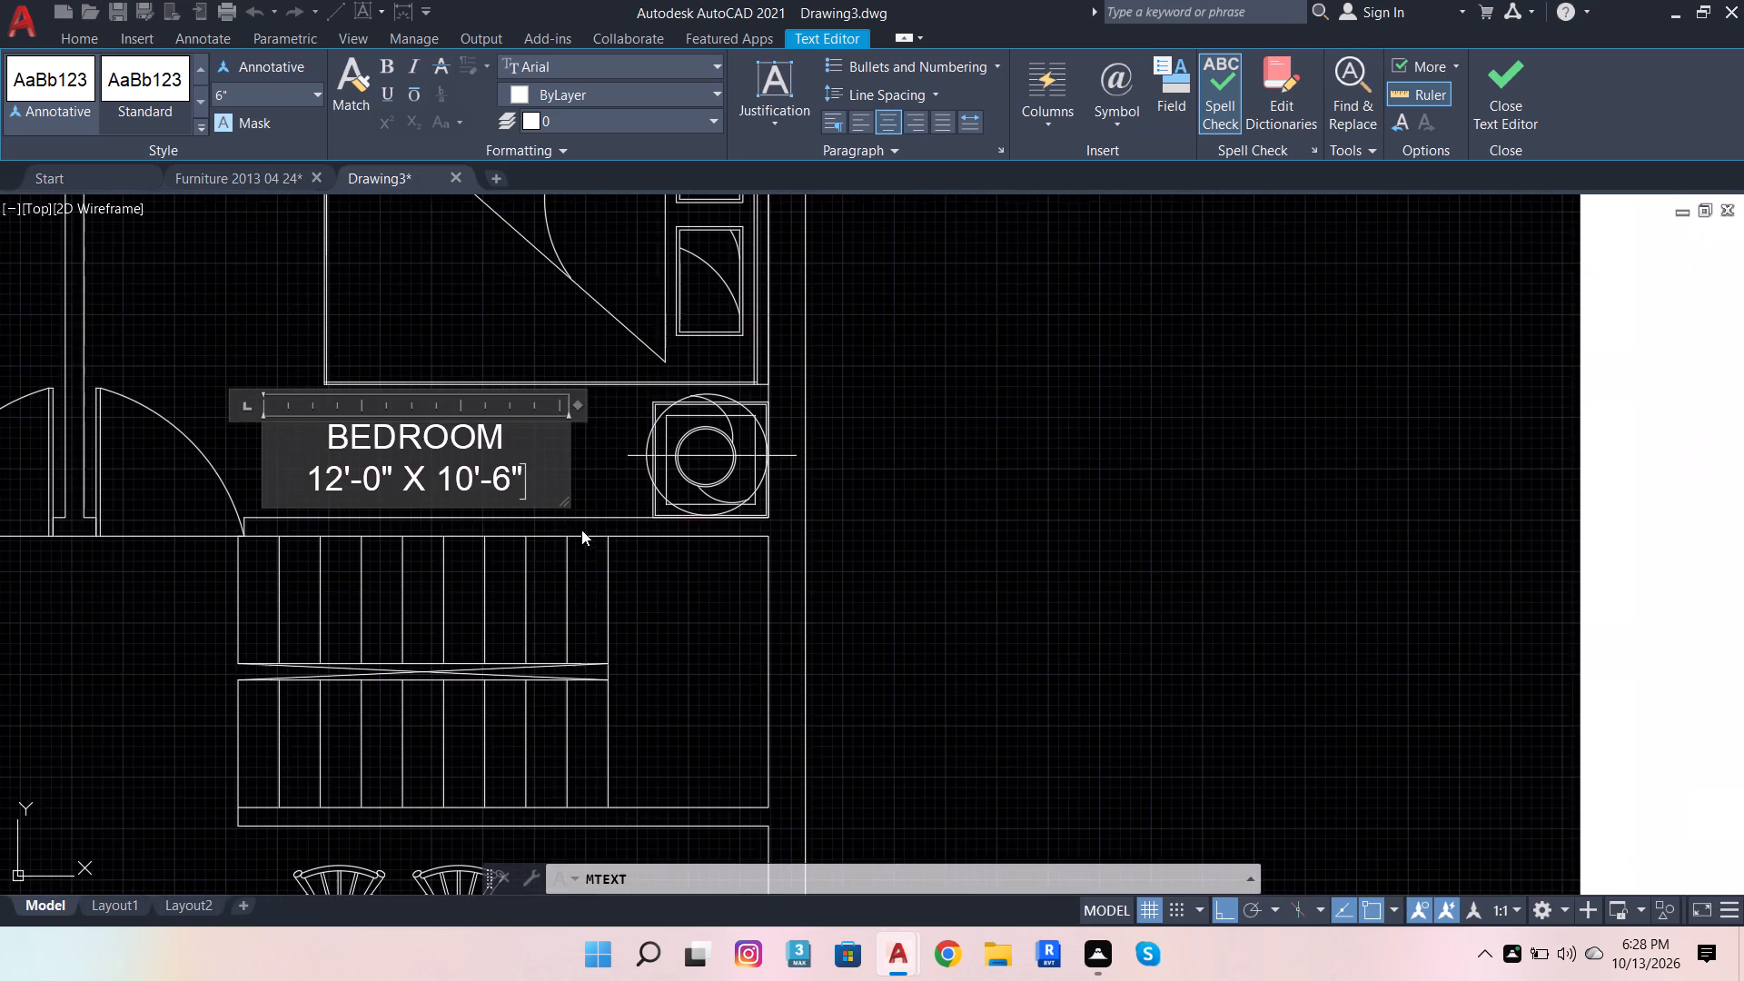
scroll(847, 383, down, 2)
click(496, 506)
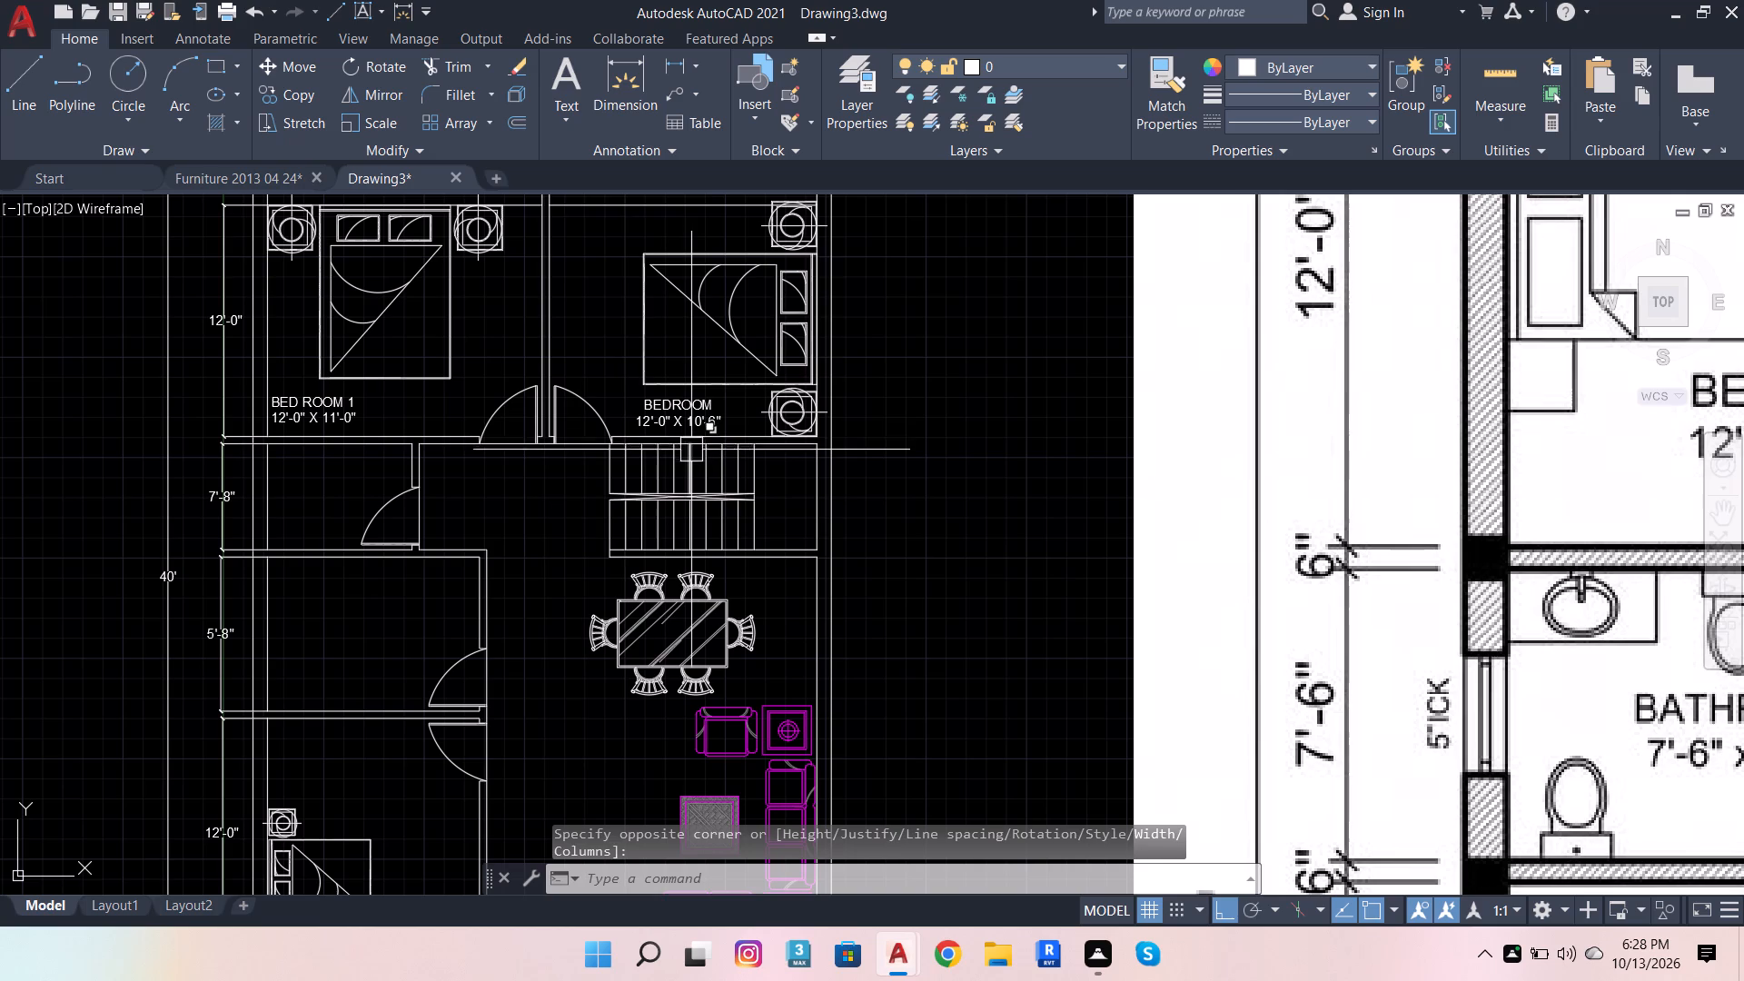
Offset the kitchen's upper inner wall line 2' down into the kitchen as a counter edge.
scroll(688, 487, down, 2)
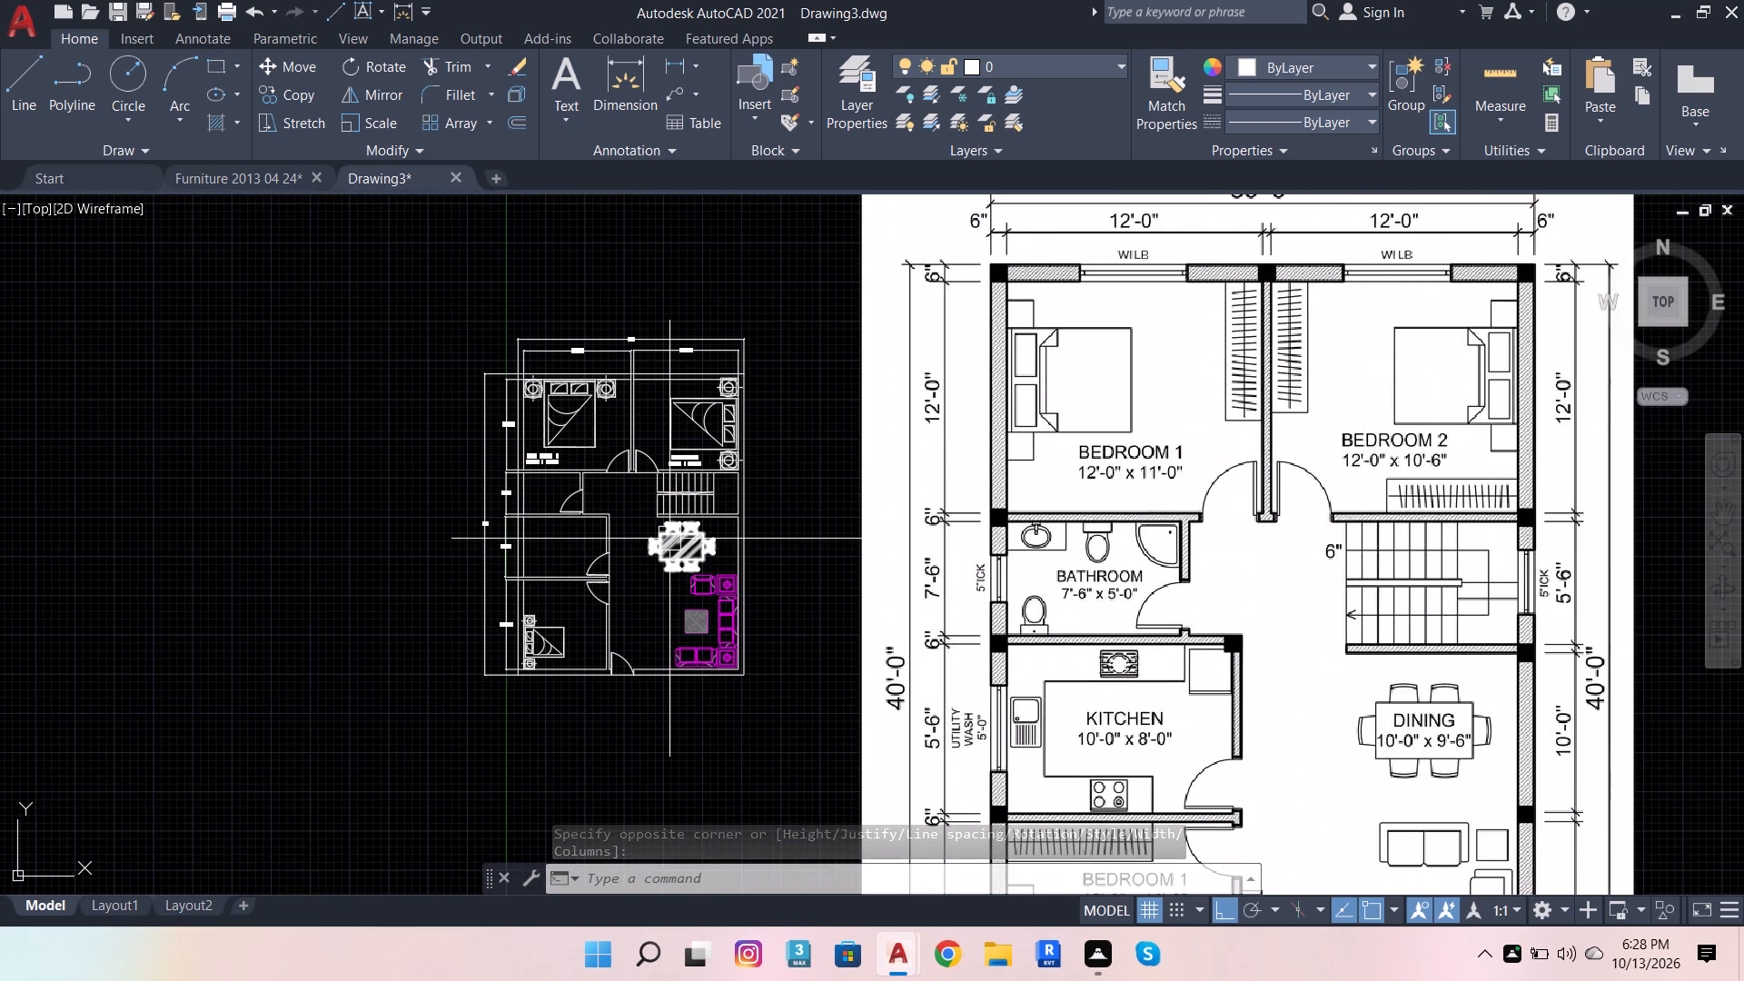
scroll(614, 564, up, 1)
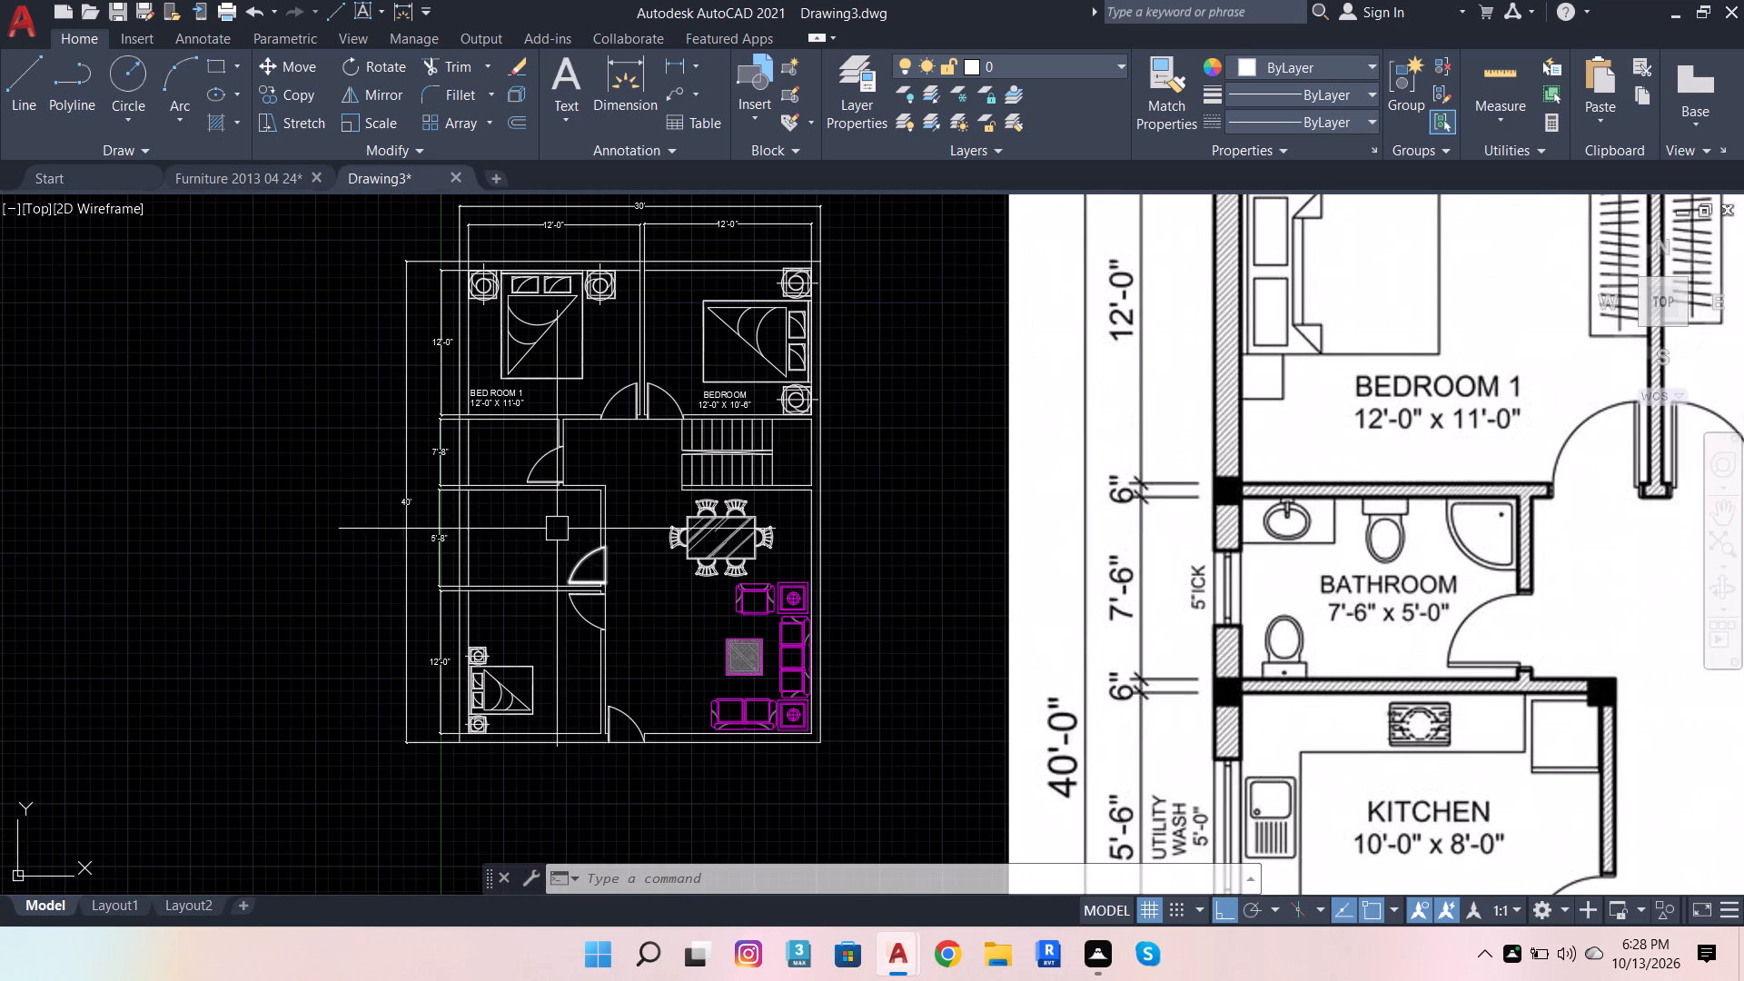
click(534, 497)
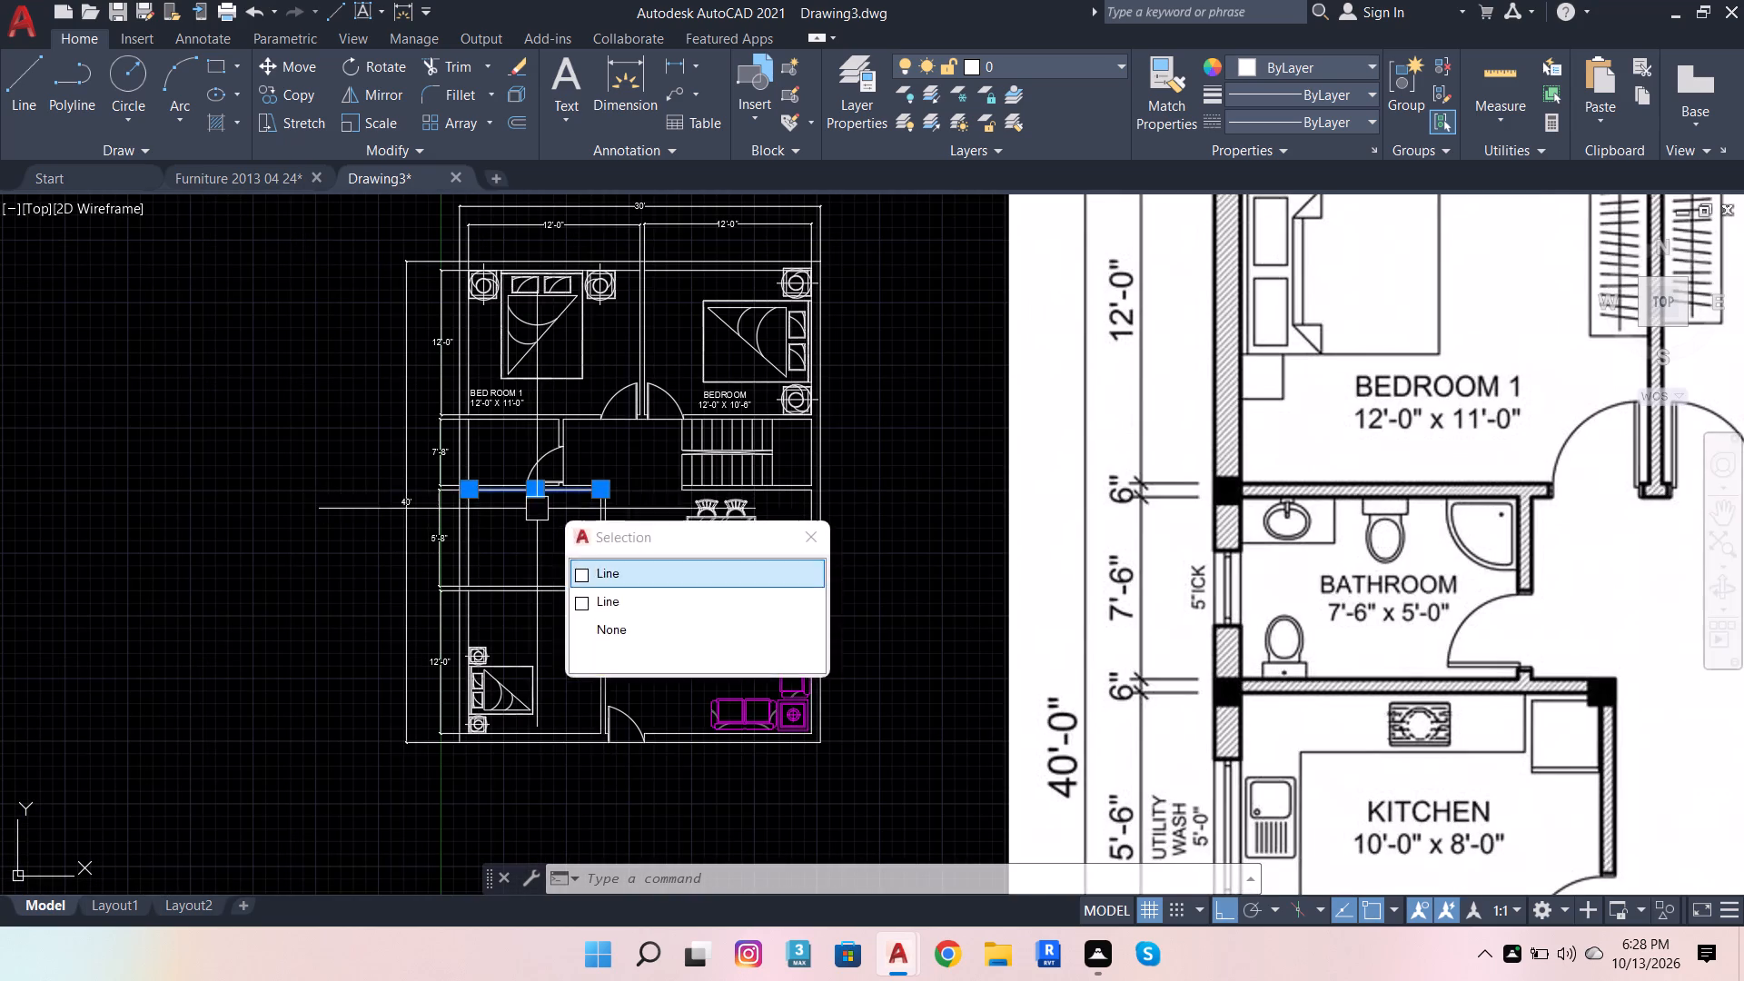
scroll(537, 511, up, 3)
key(o)
key(Return)
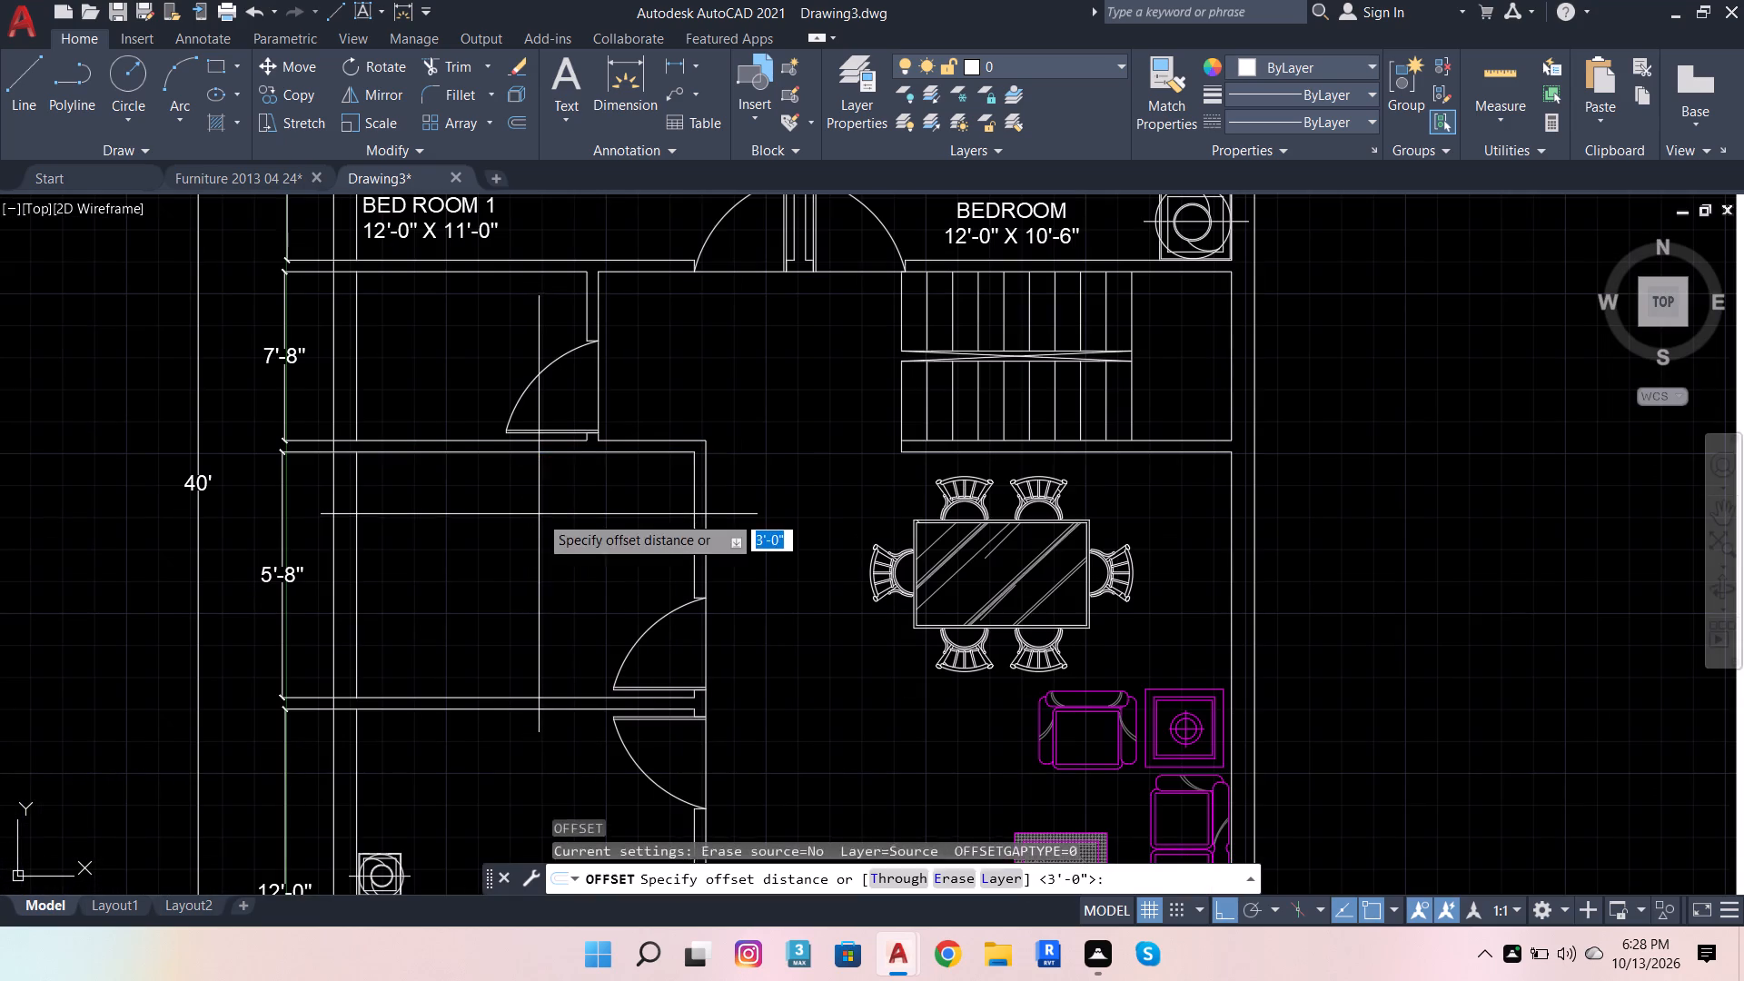
click(602, 468)
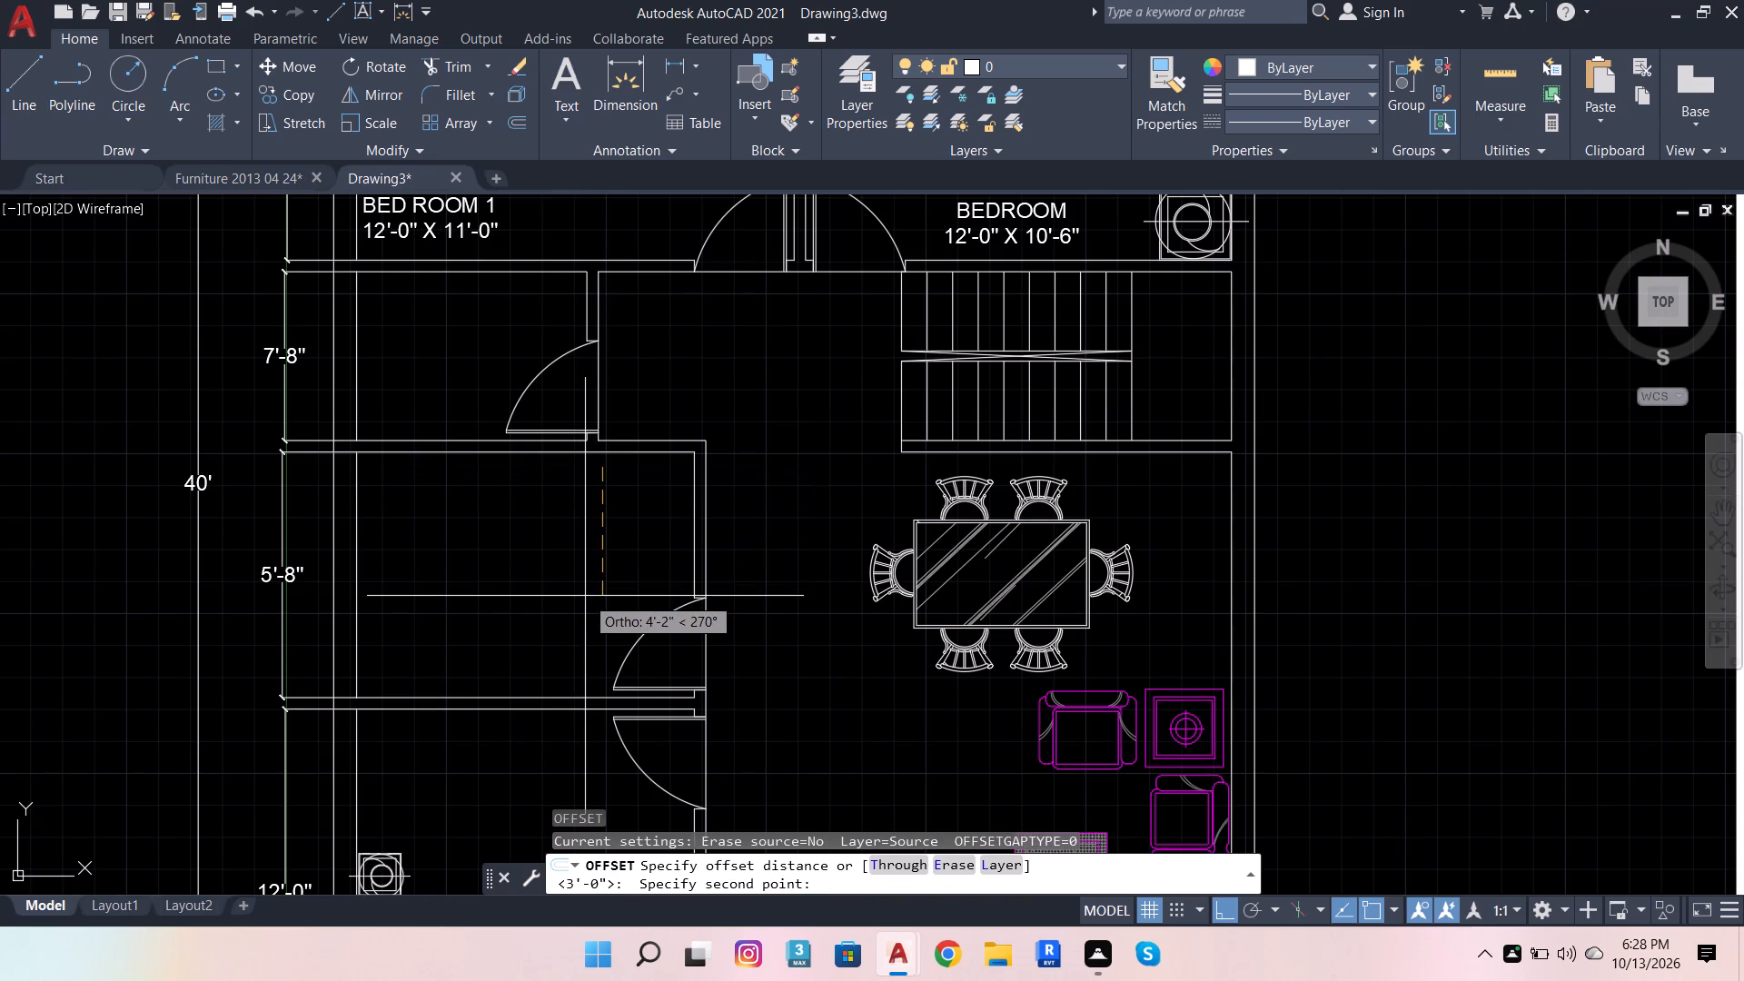
text(2')
key(Return)
click(585, 596)
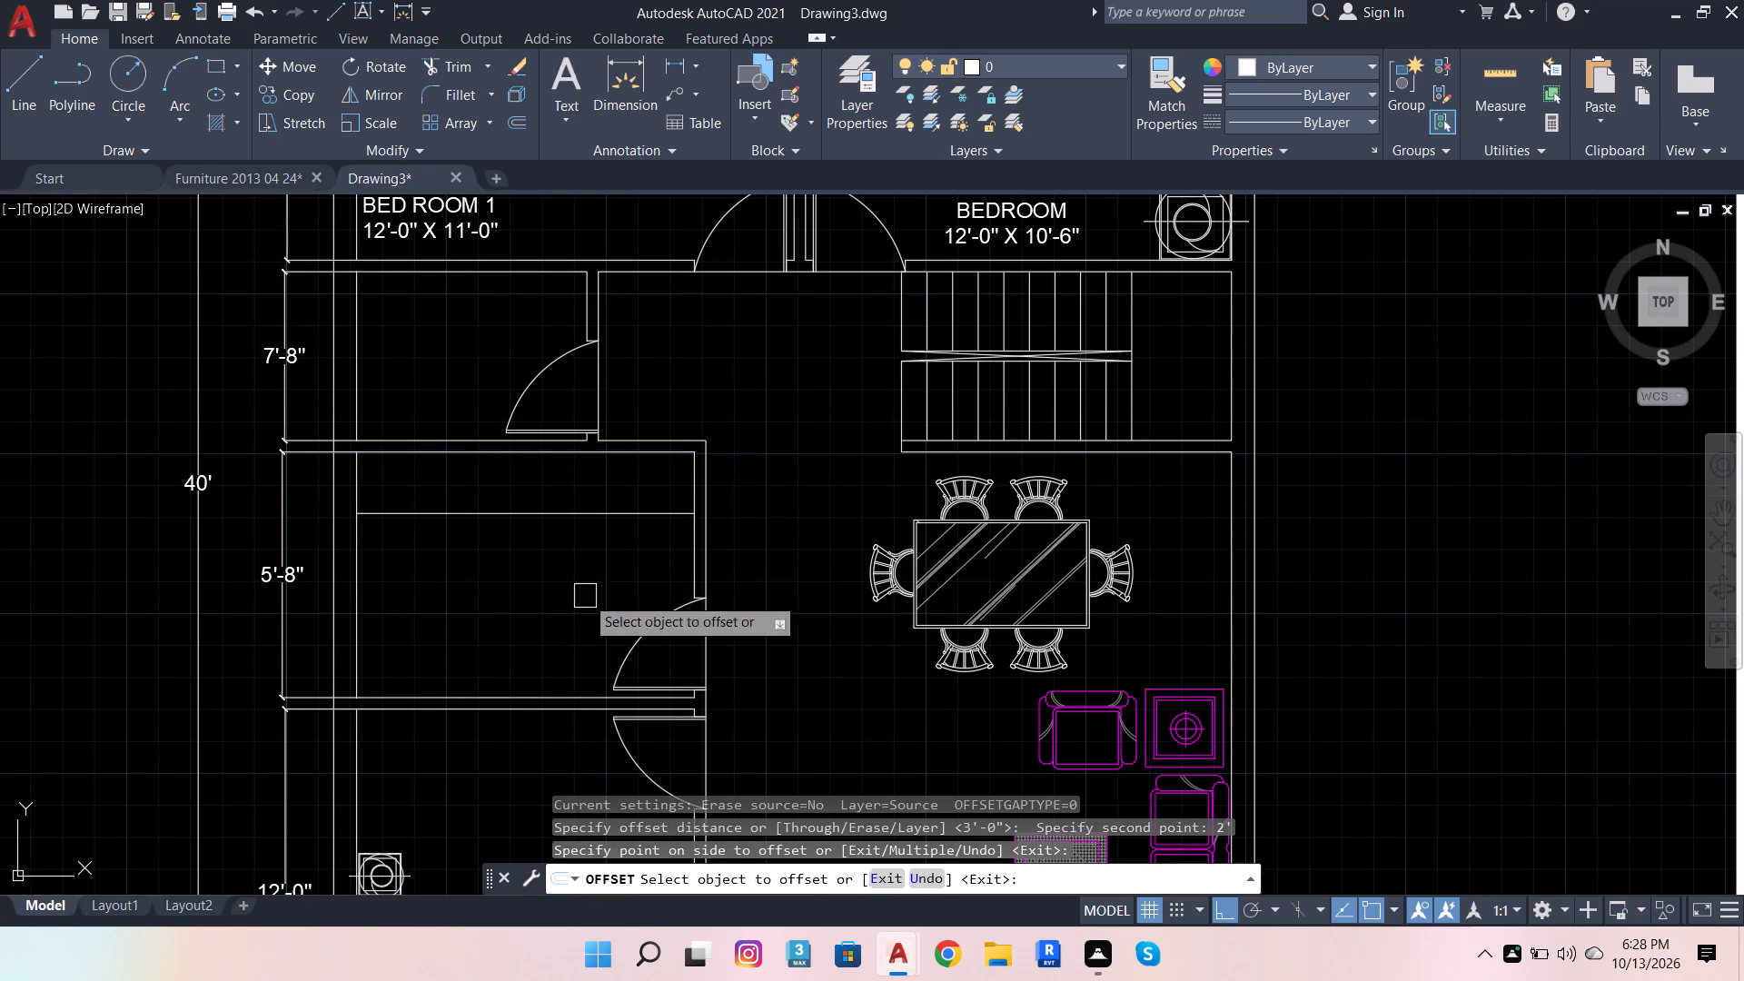
Offset the kitchen's left inner wall line 2' into the kitchen as the side counter edge.
click(371, 579)
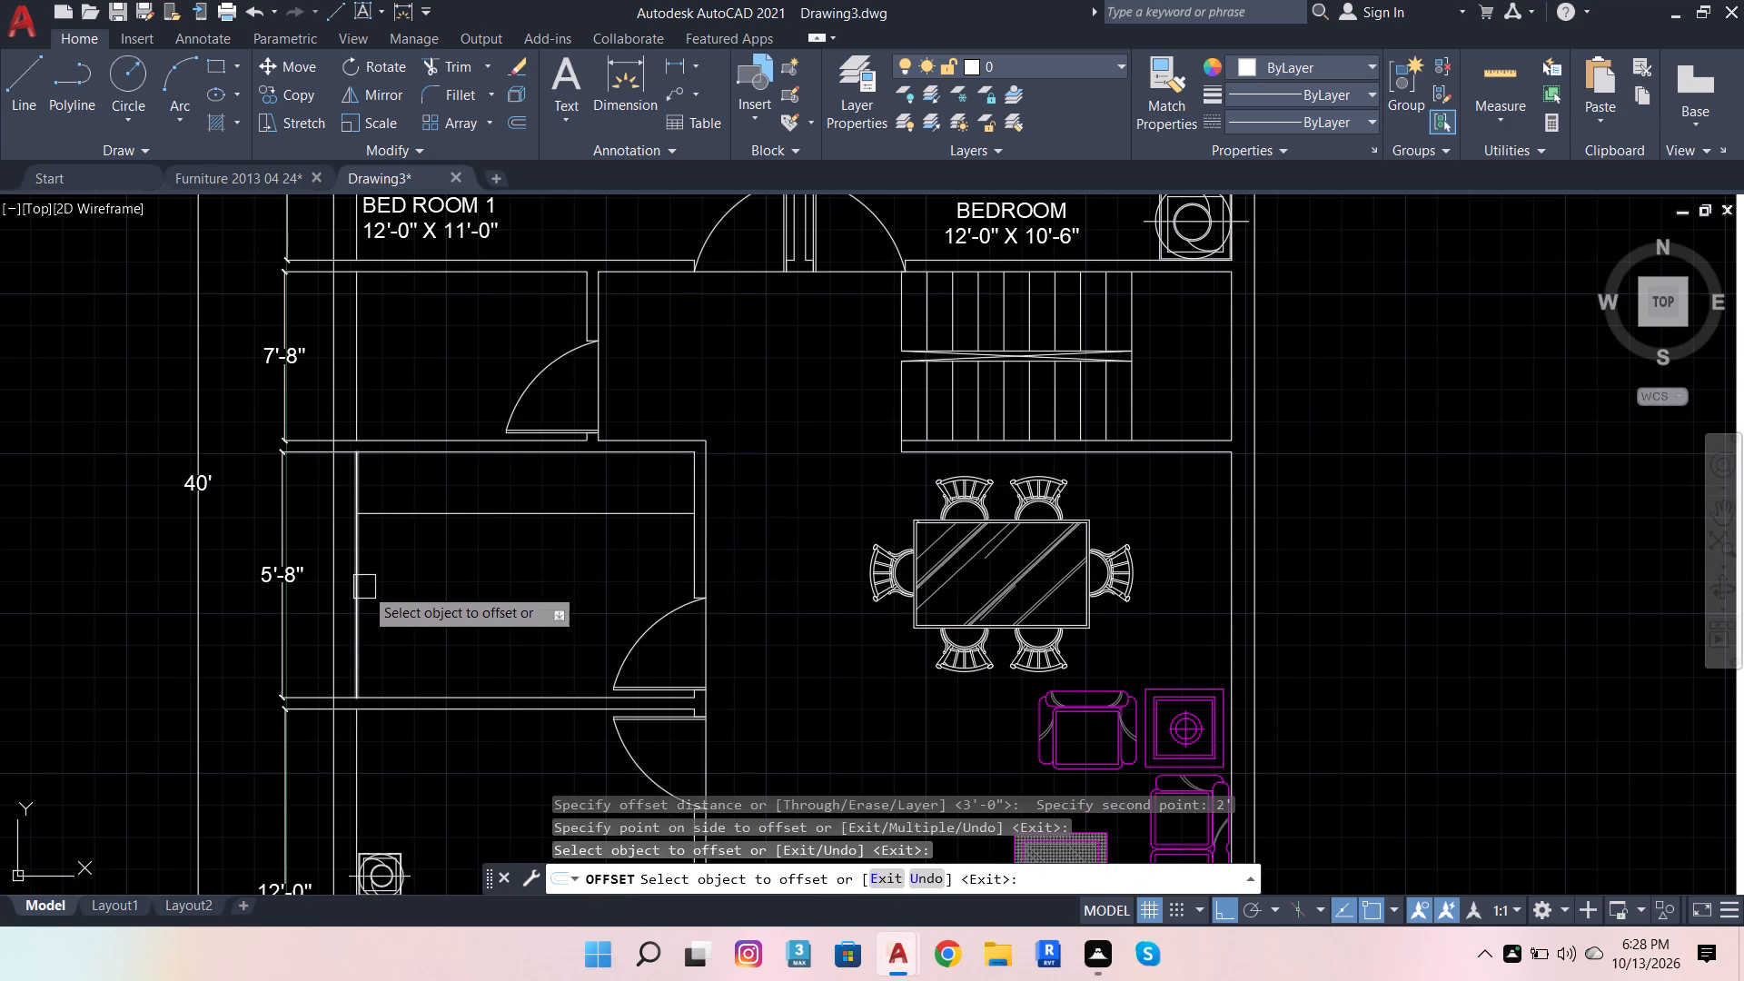
click(364, 587)
click(481, 586)
scroll(418, 629, down, 2)
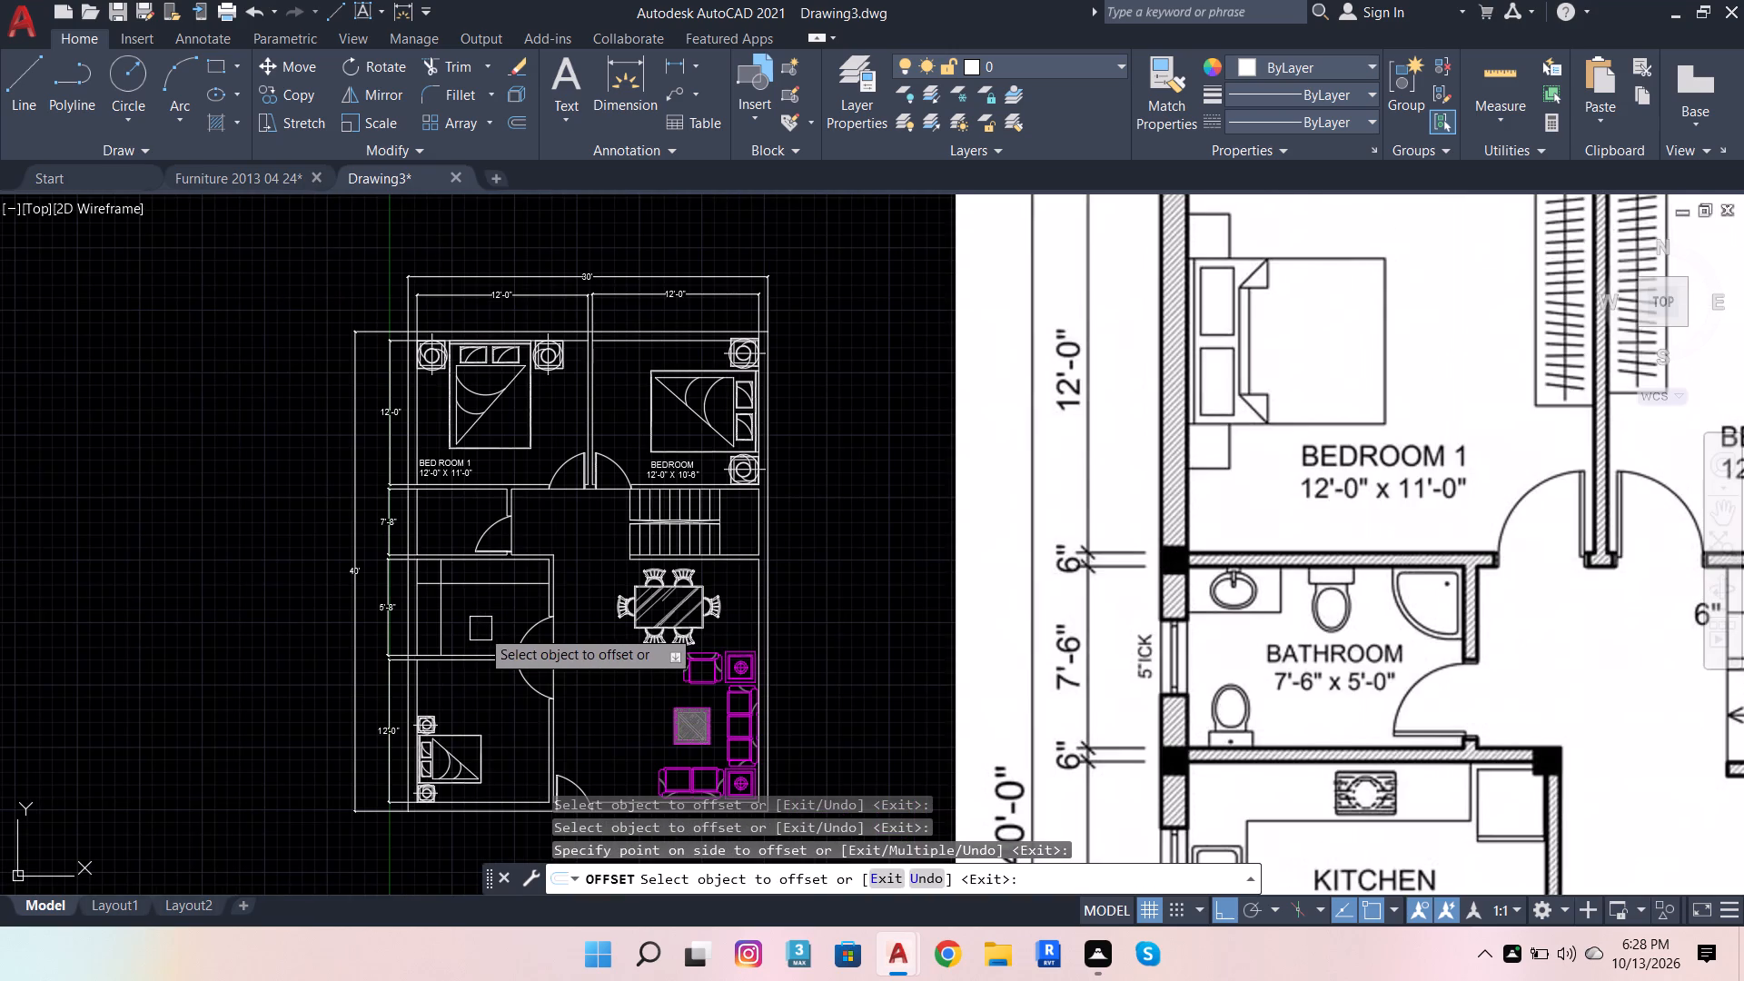
Offset the kitchen's lower inner wall line 2' up into the kitchen as the lower counter edge.
scroll(587, 590, down, 2)
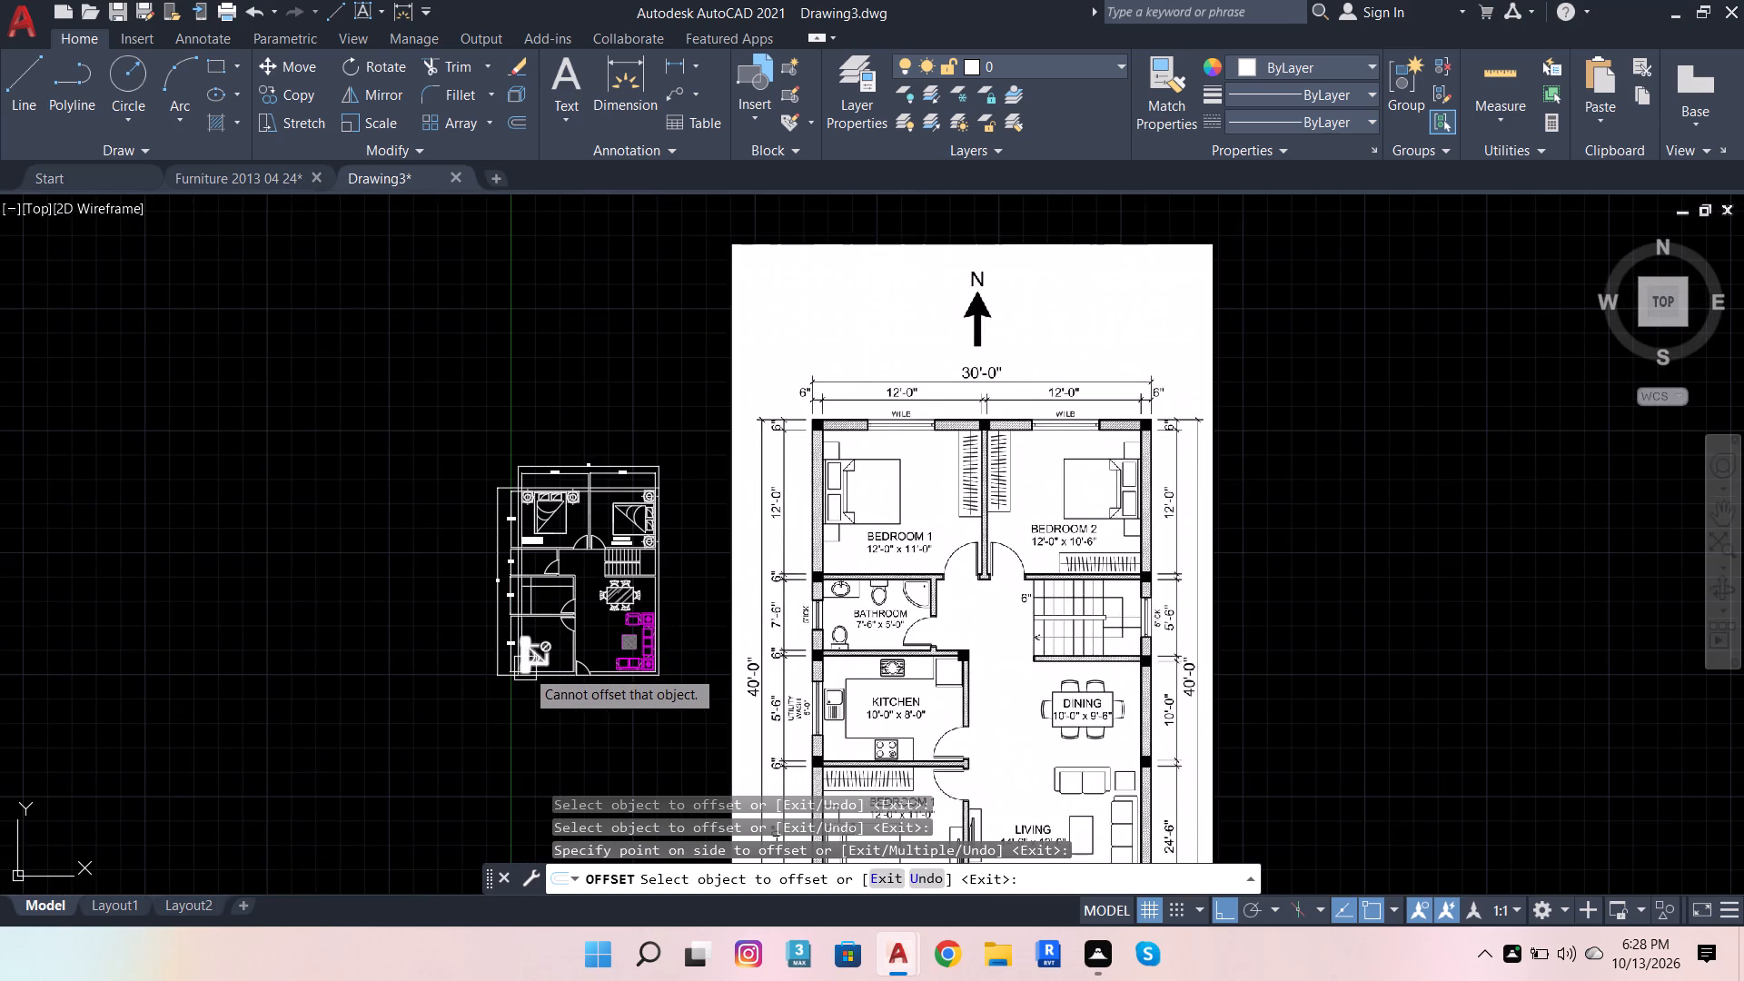
scroll(525, 669, up, 2)
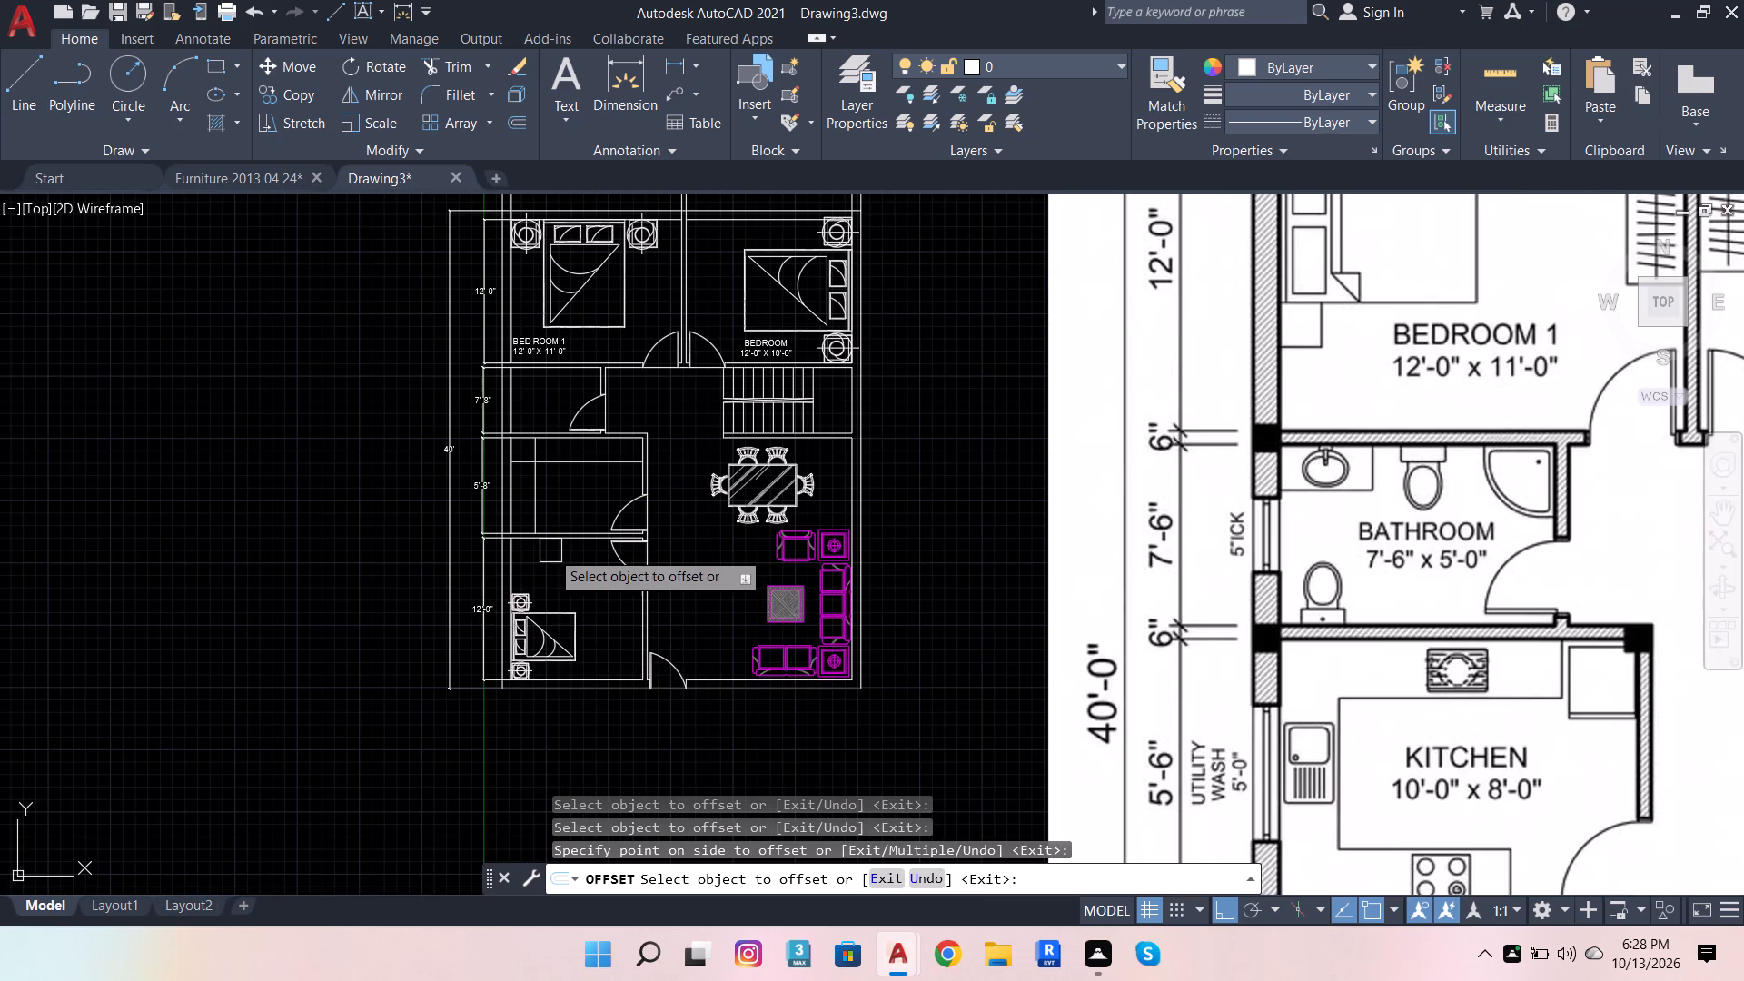
scroll(570, 513, up, 2)
click(564, 552)
click(564, 525)
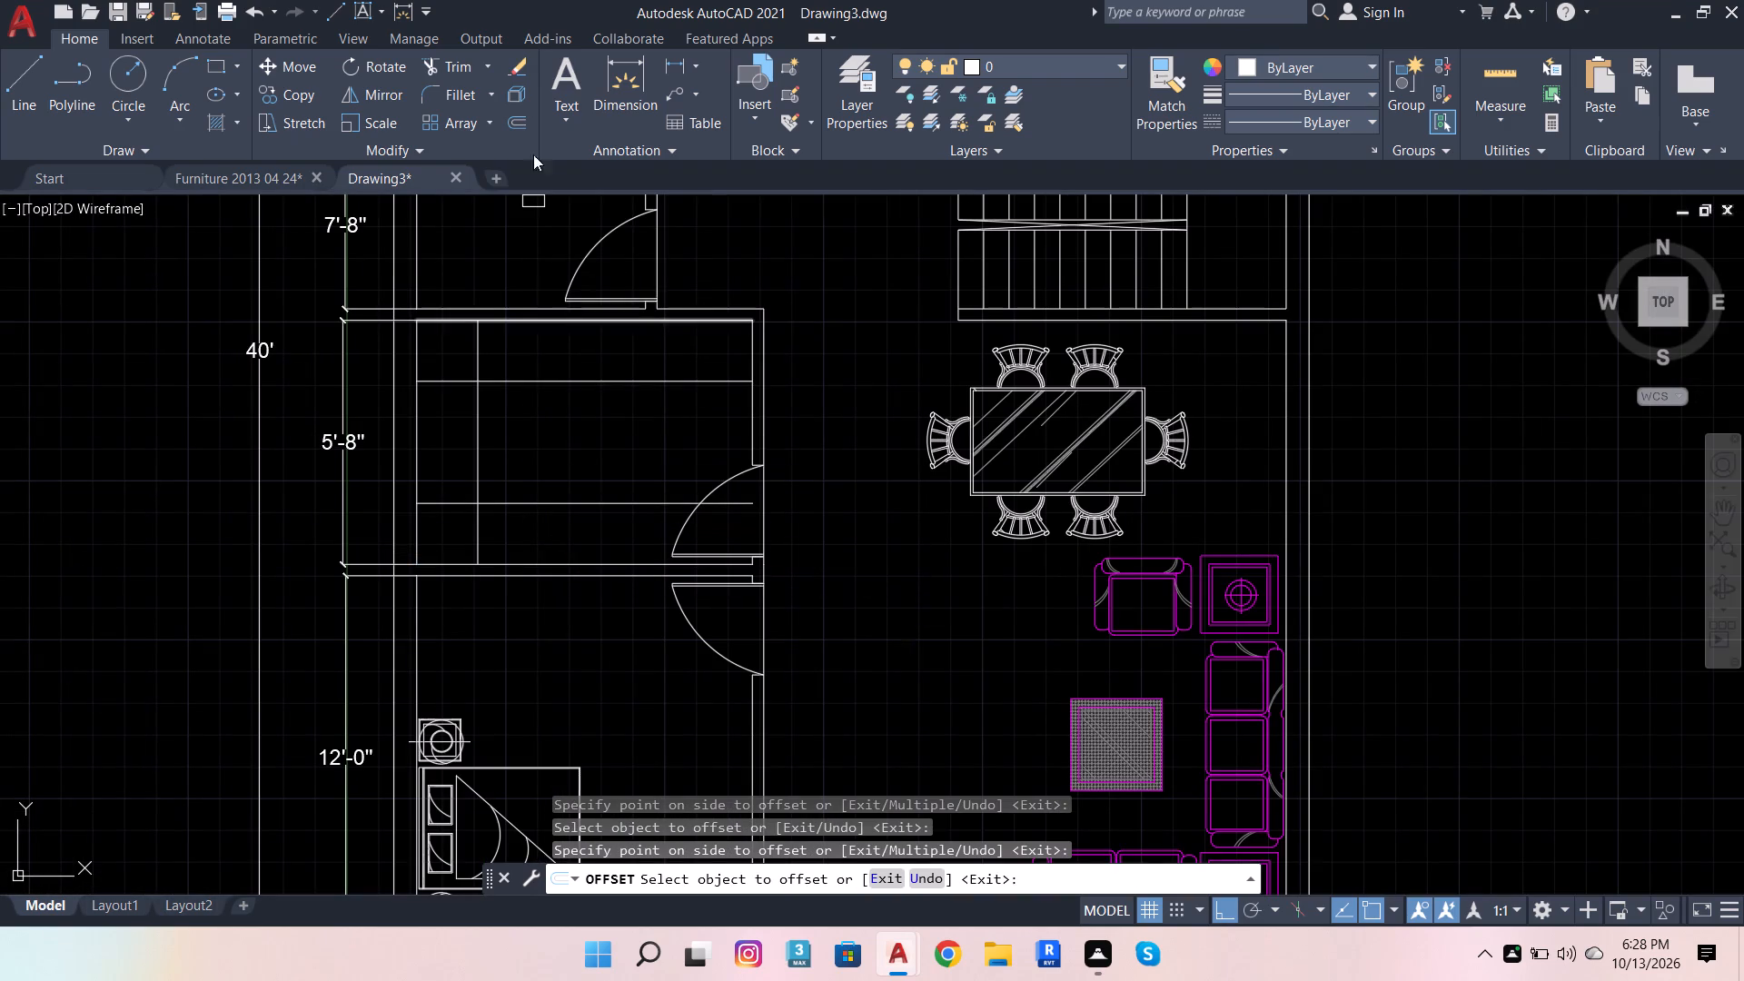
Draw a vertical line from the bathroom door jamb's lower corner down through the kitchen, past its lower wall.
click(15, 80)
scroll(648, 310, up, 1)
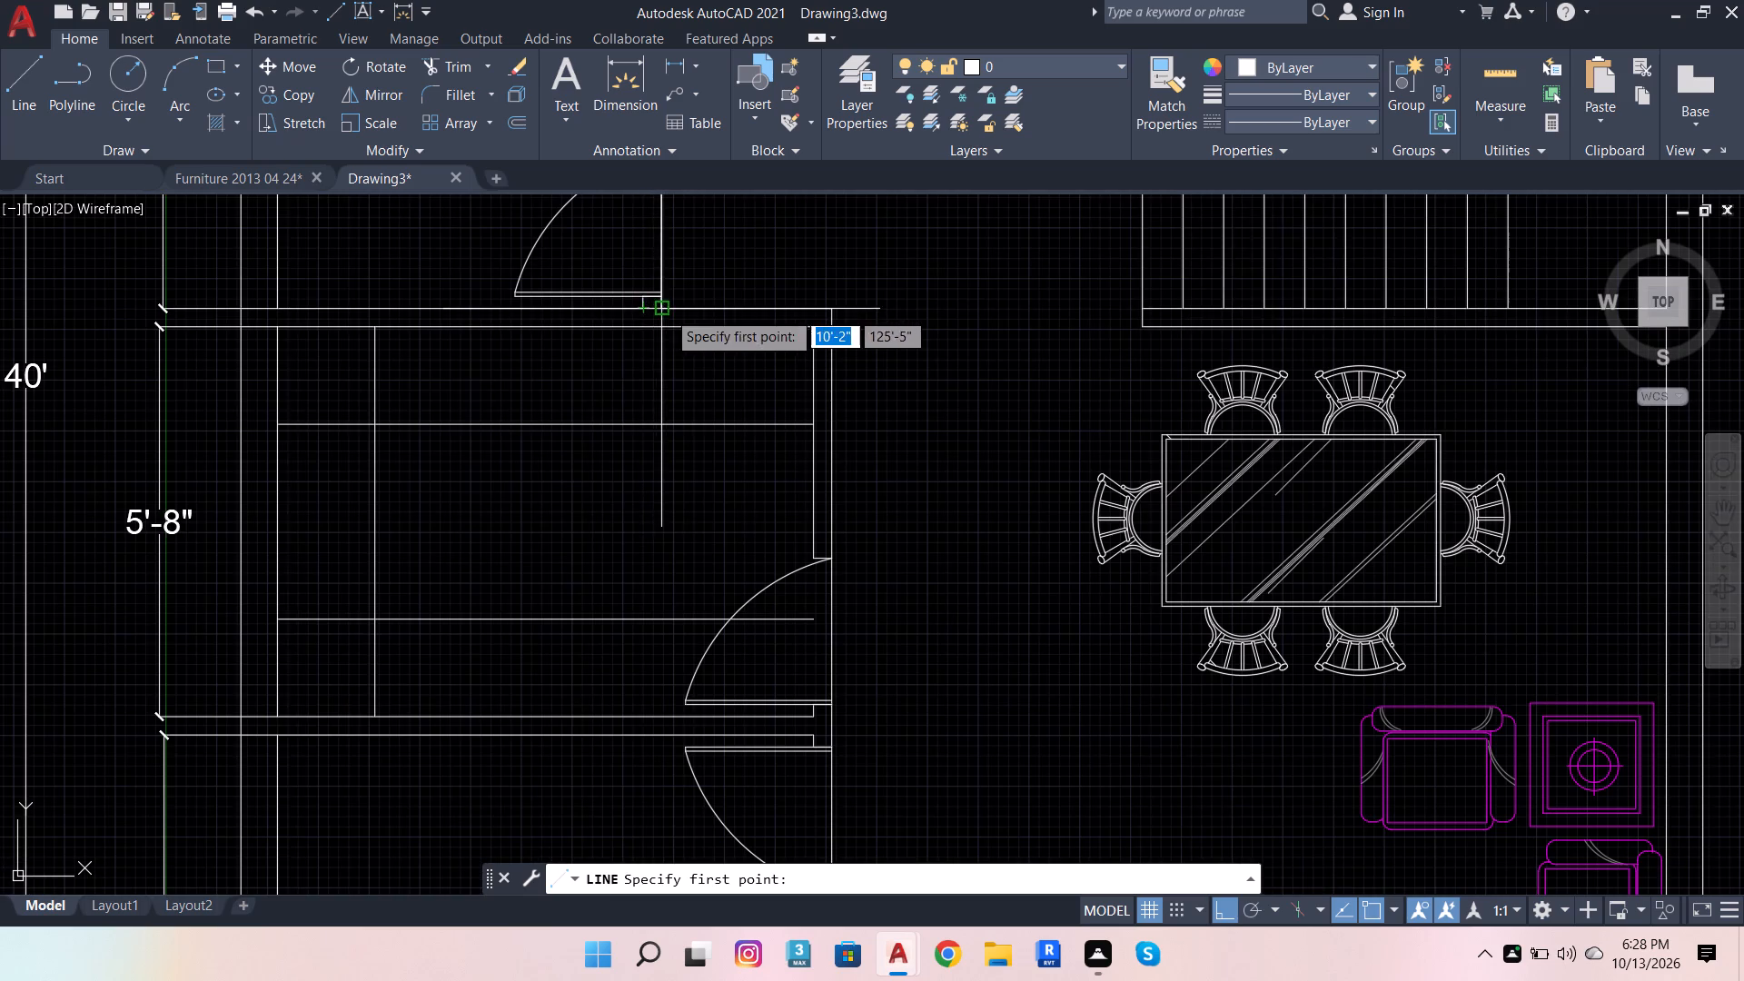
click(637, 305)
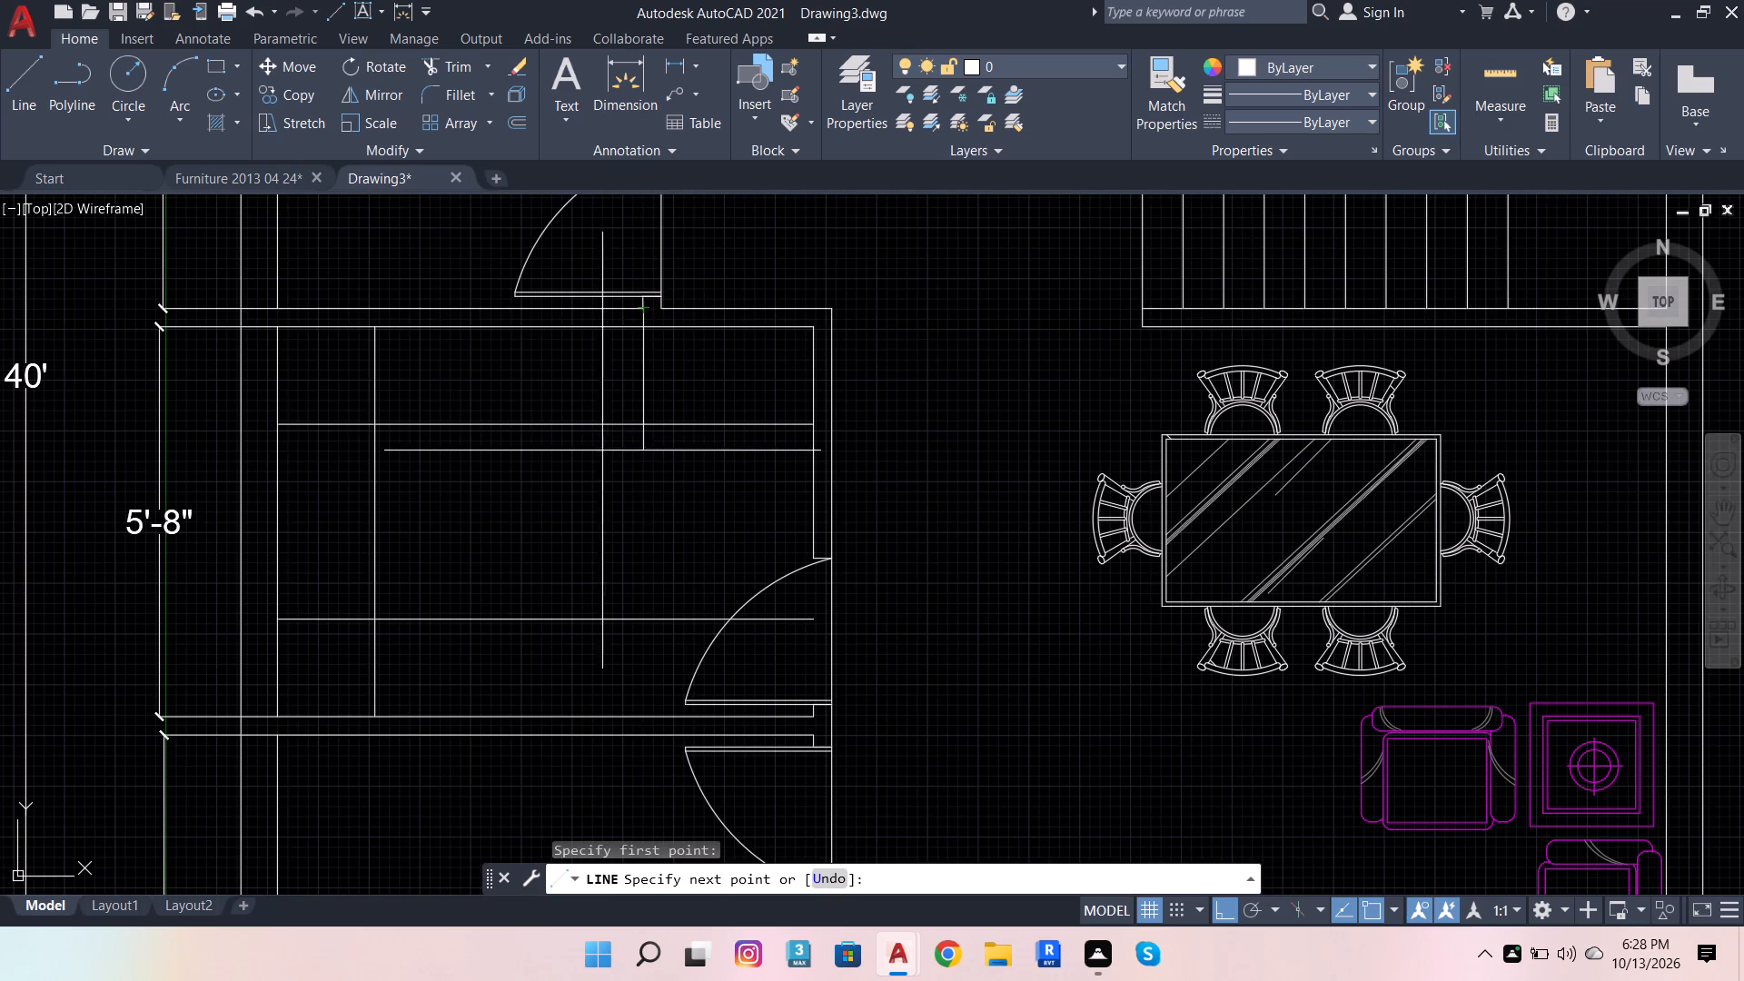
click(605, 781)
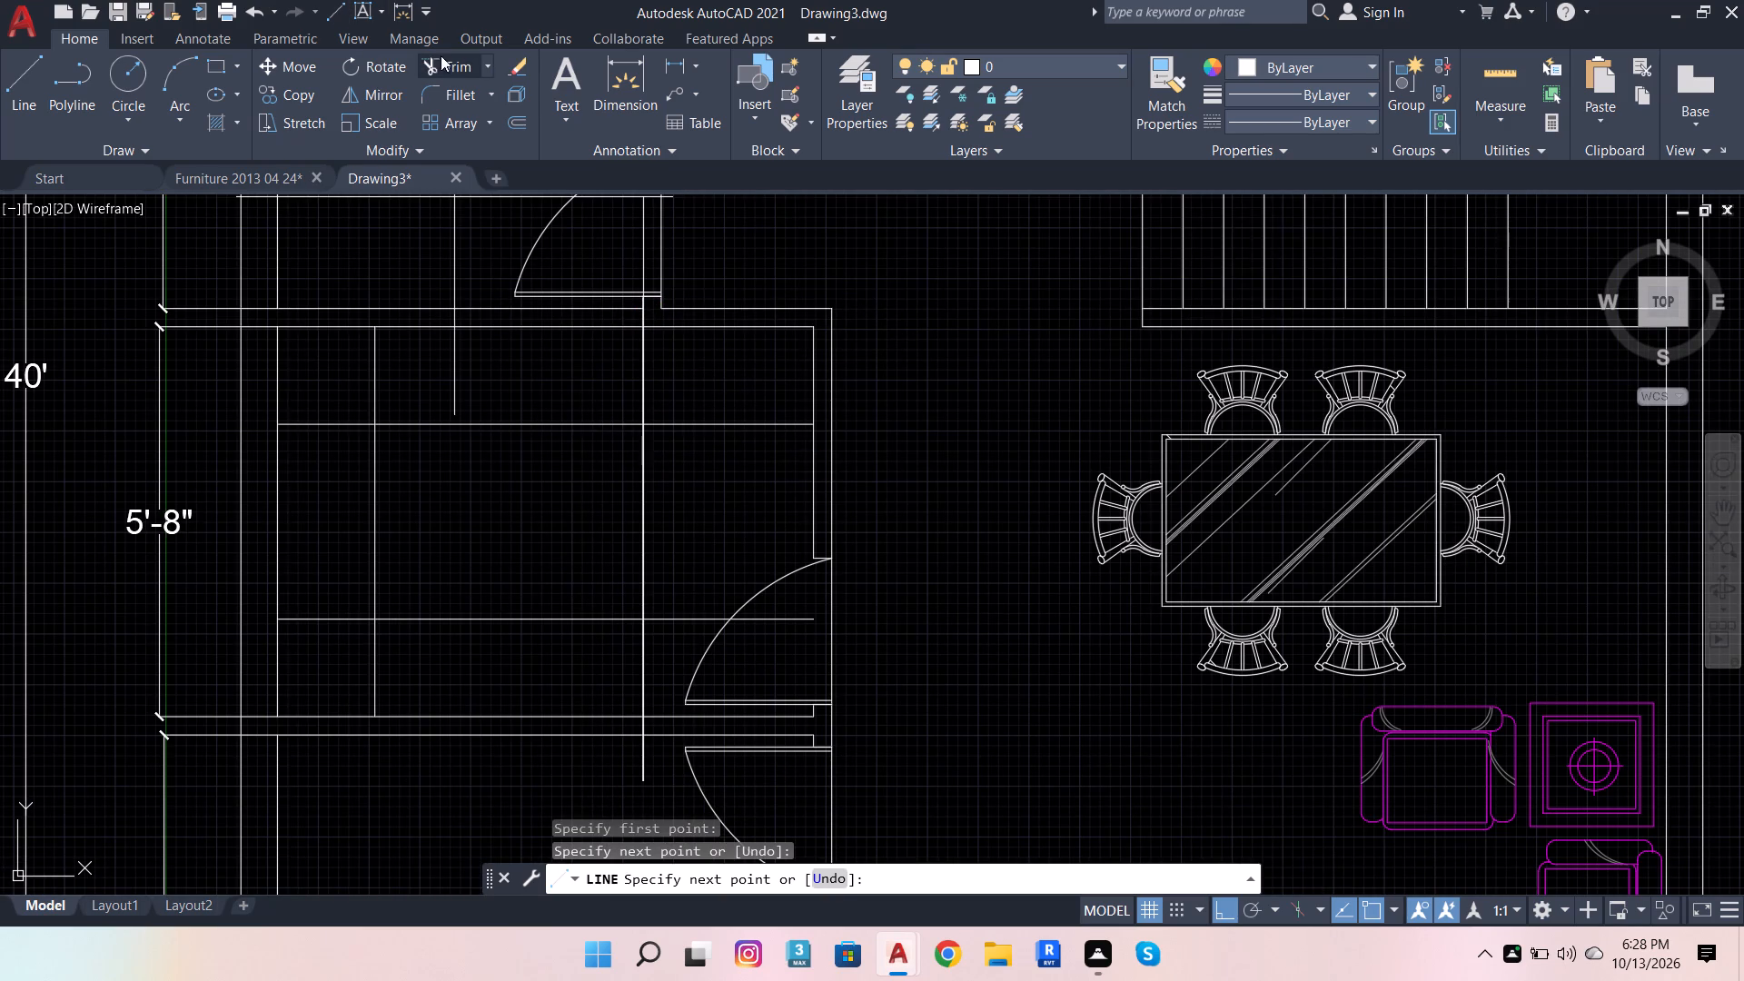
Trim the vertical line inside the upper wall and between the counters, and both horizontal counter lines beyond it toward the kitchen door.
click(444, 58)
click(454, 74)
scroll(640, 292, up, 2)
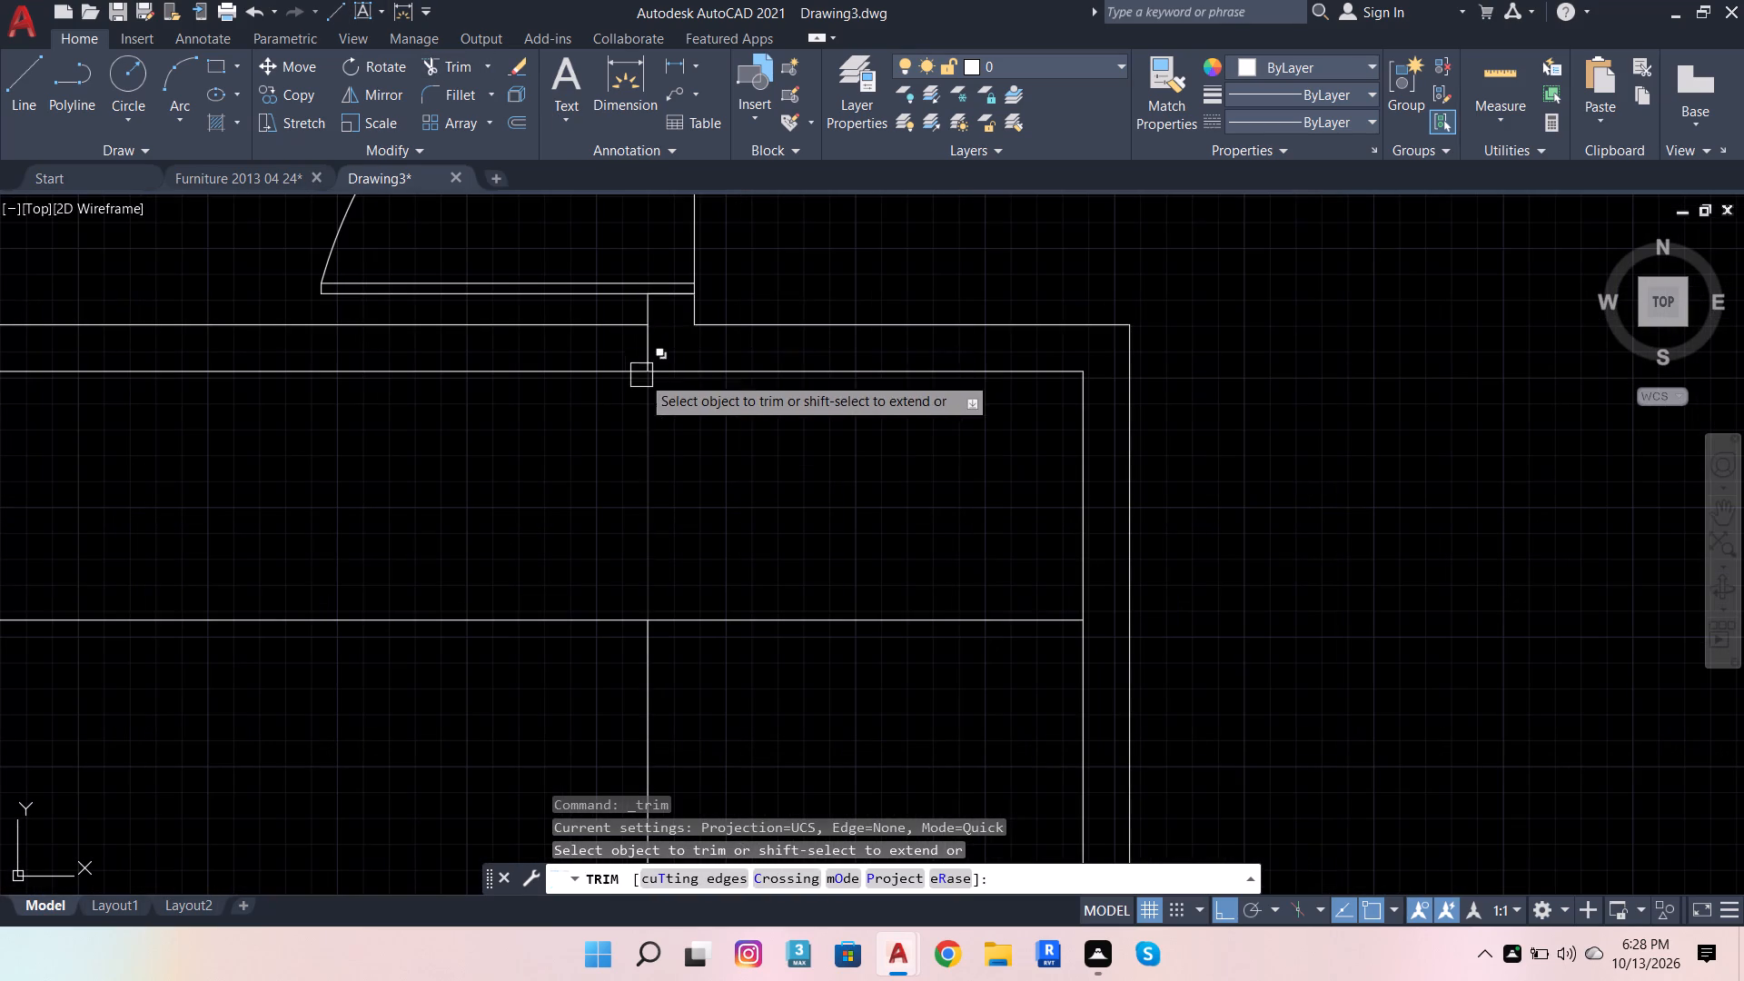
click(656, 344)
click(749, 609)
scroll(827, 514, down, 2)
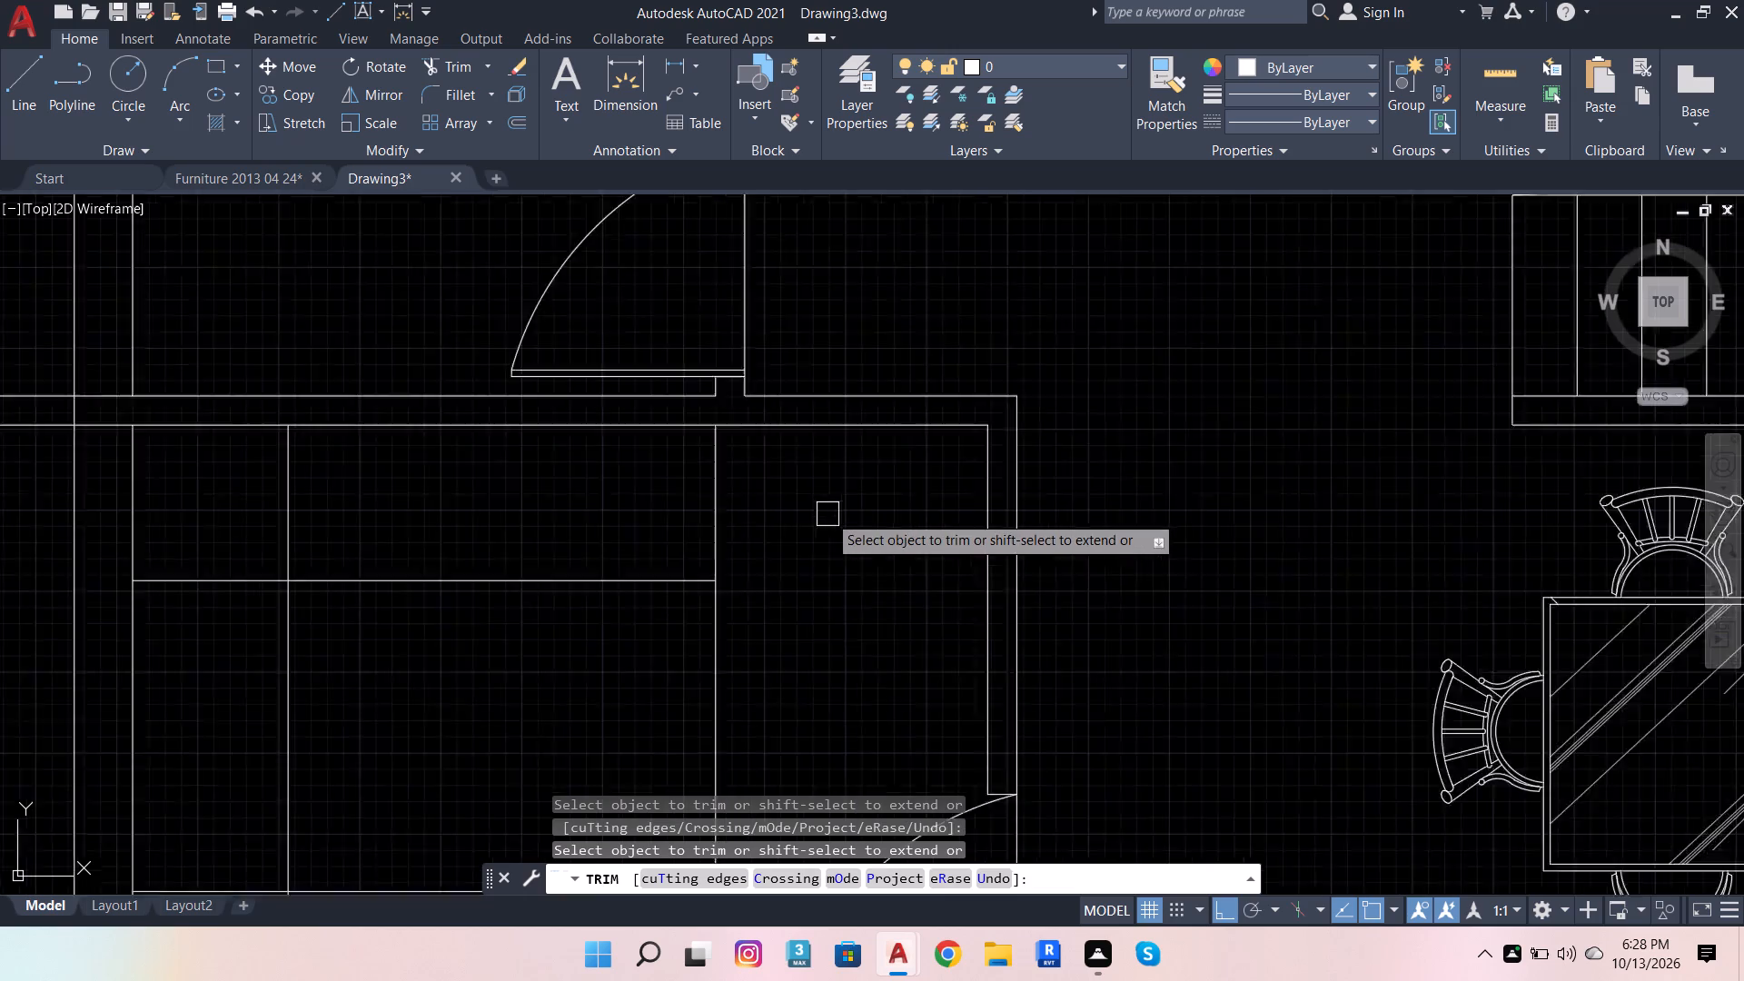
scroll(827, 514, down, 1)
click(784, 595)
click(809, 668)
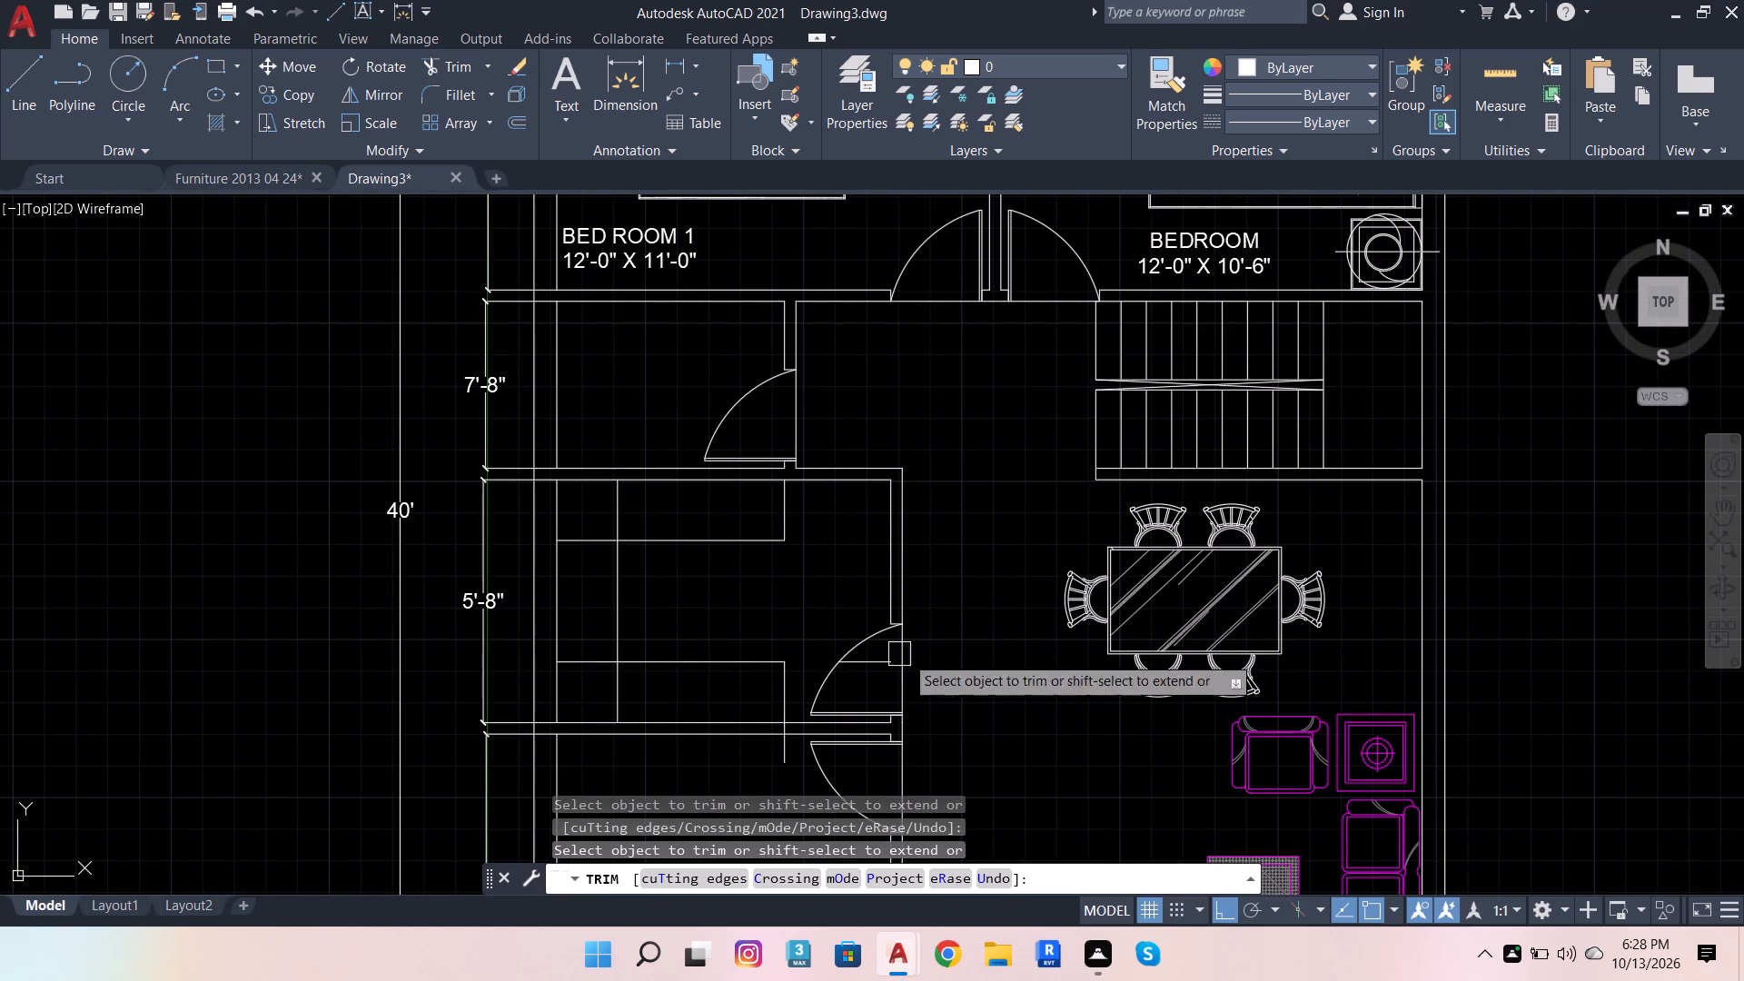
scroll(888, 678, up, 1)
click(881, 658)
scroll(876, 642, down, 1)
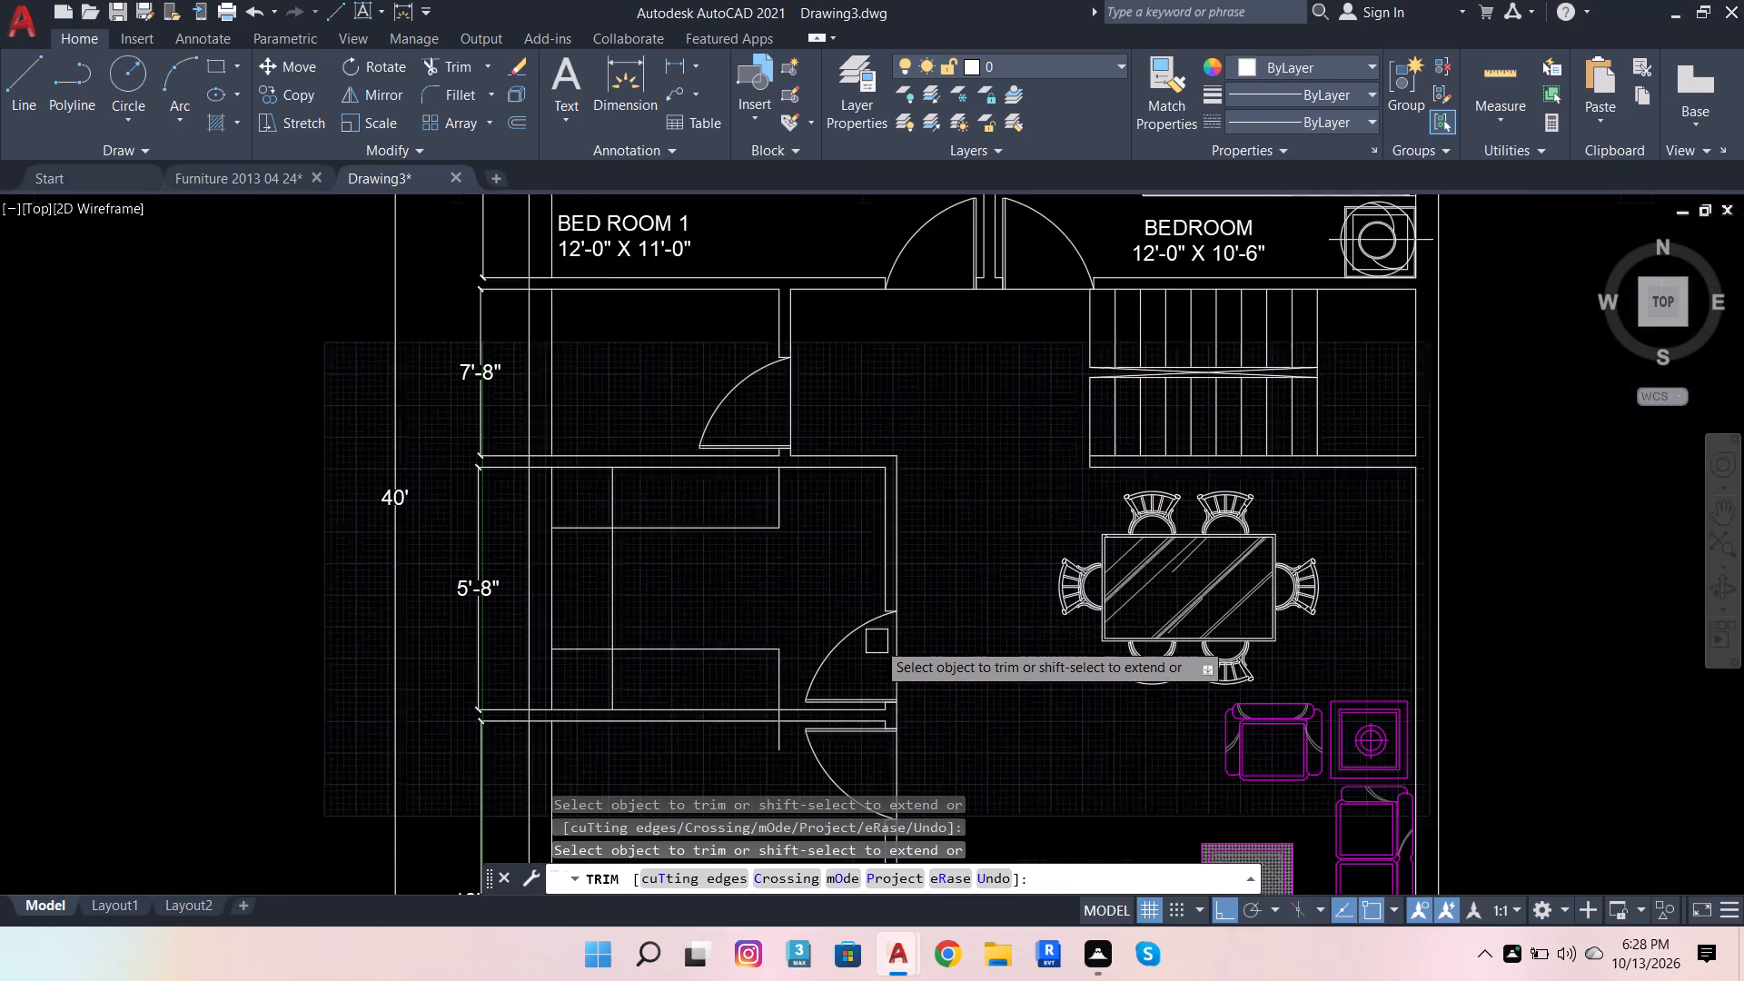
Trim the vertical line's remaining piece within and below the kitchen's lower wall.
scroll(800, 742, up, 2)
click(755, 718)
scroll(748, 675, up, 1)
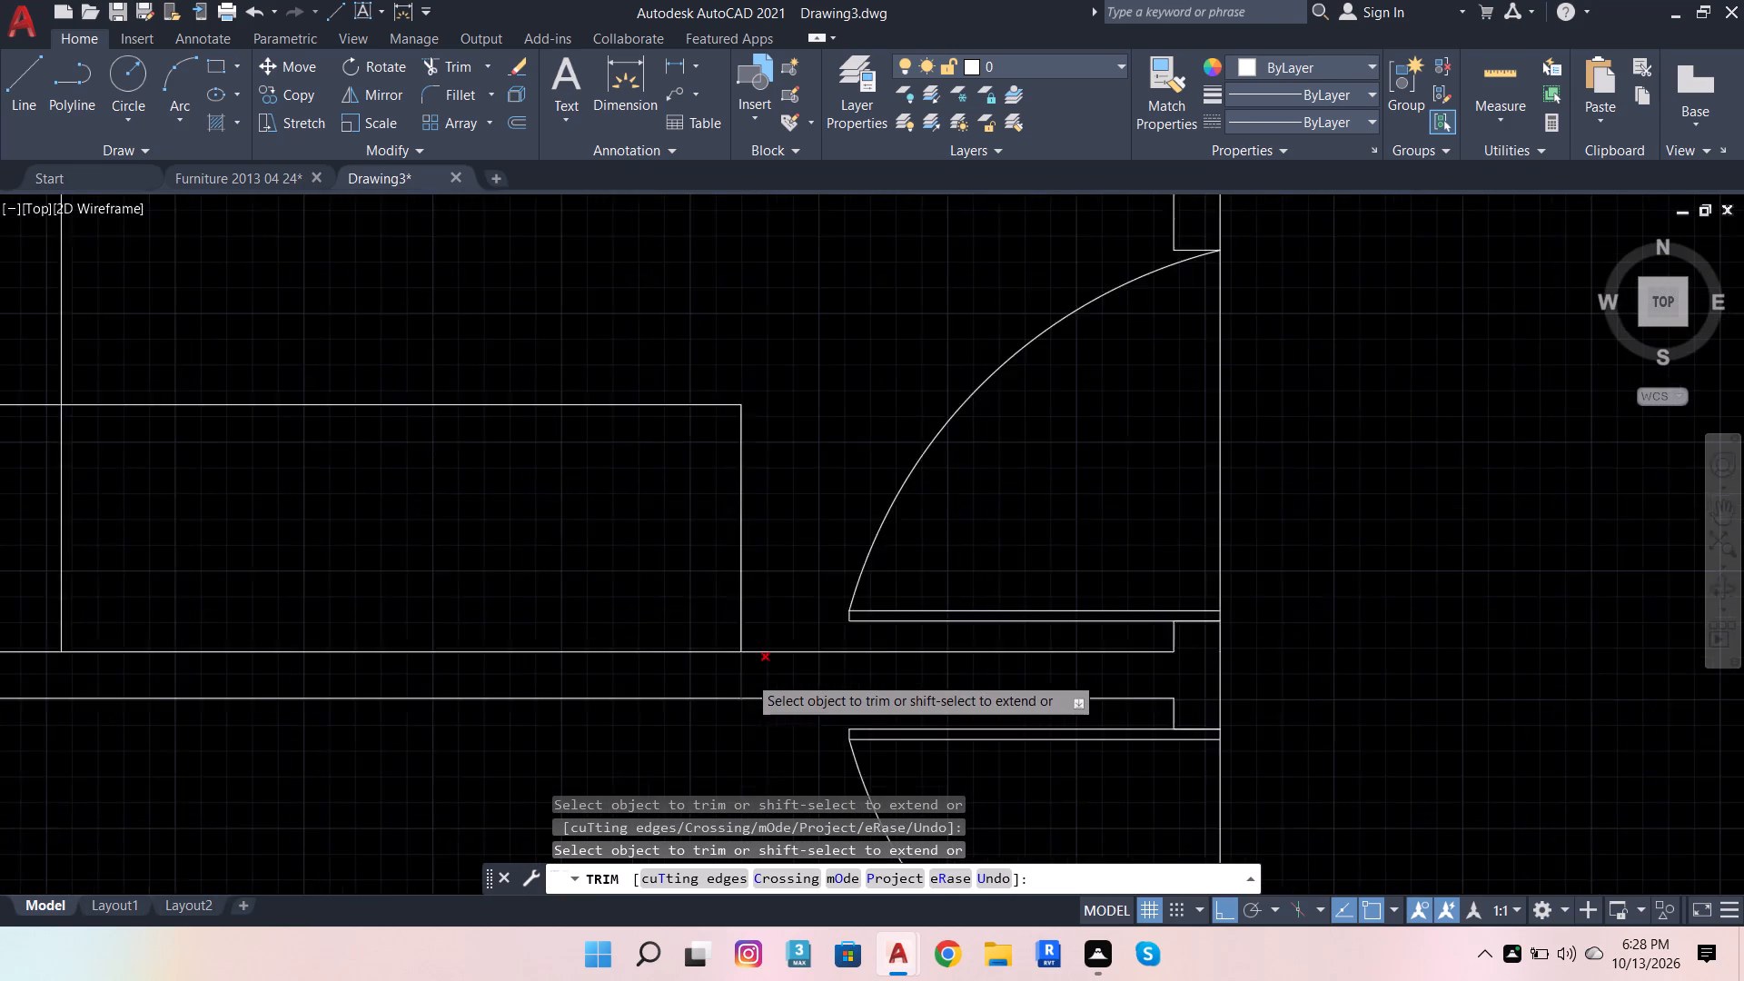
scroll(748, 675, up, 1)
click(743, 673)
Trim the overlapping counter lines at the kitchen's lower-left and upper-left corners to leave a U-shaped counter edge.
scroll(862, 649, down, 2)
click(437, 552)
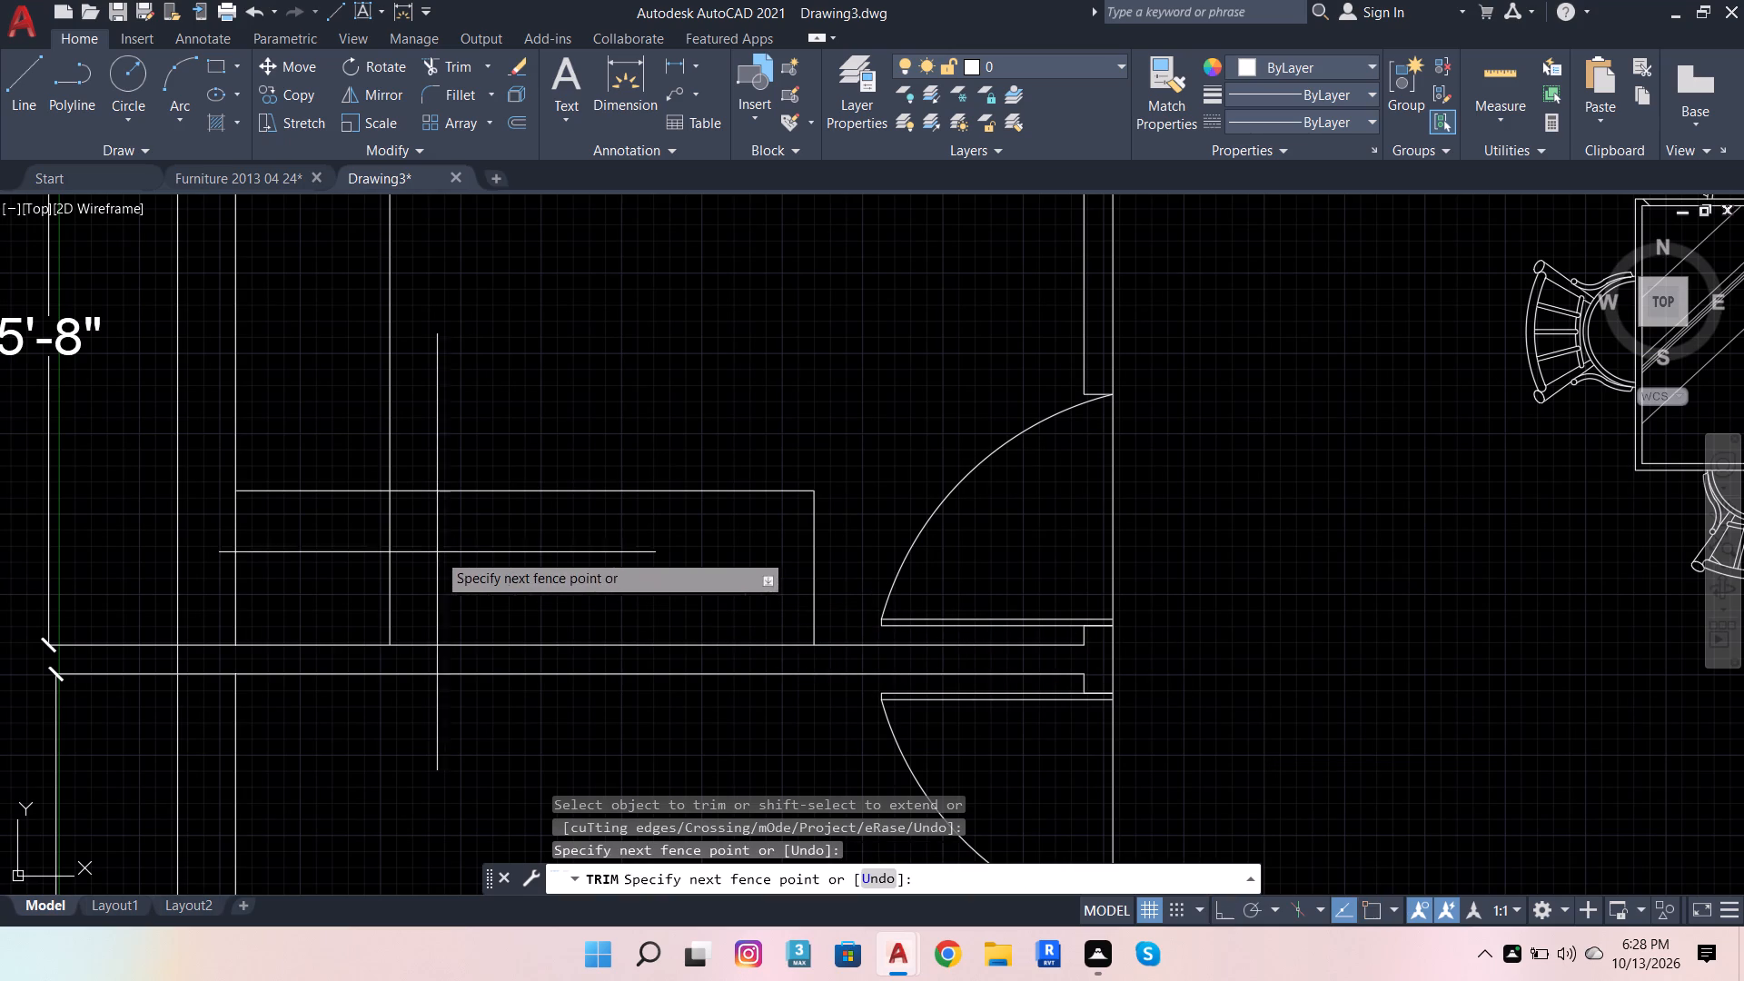
click(322, 480)
scroll(512, 654, down, 3)
scroll(448, 520, up, 3)
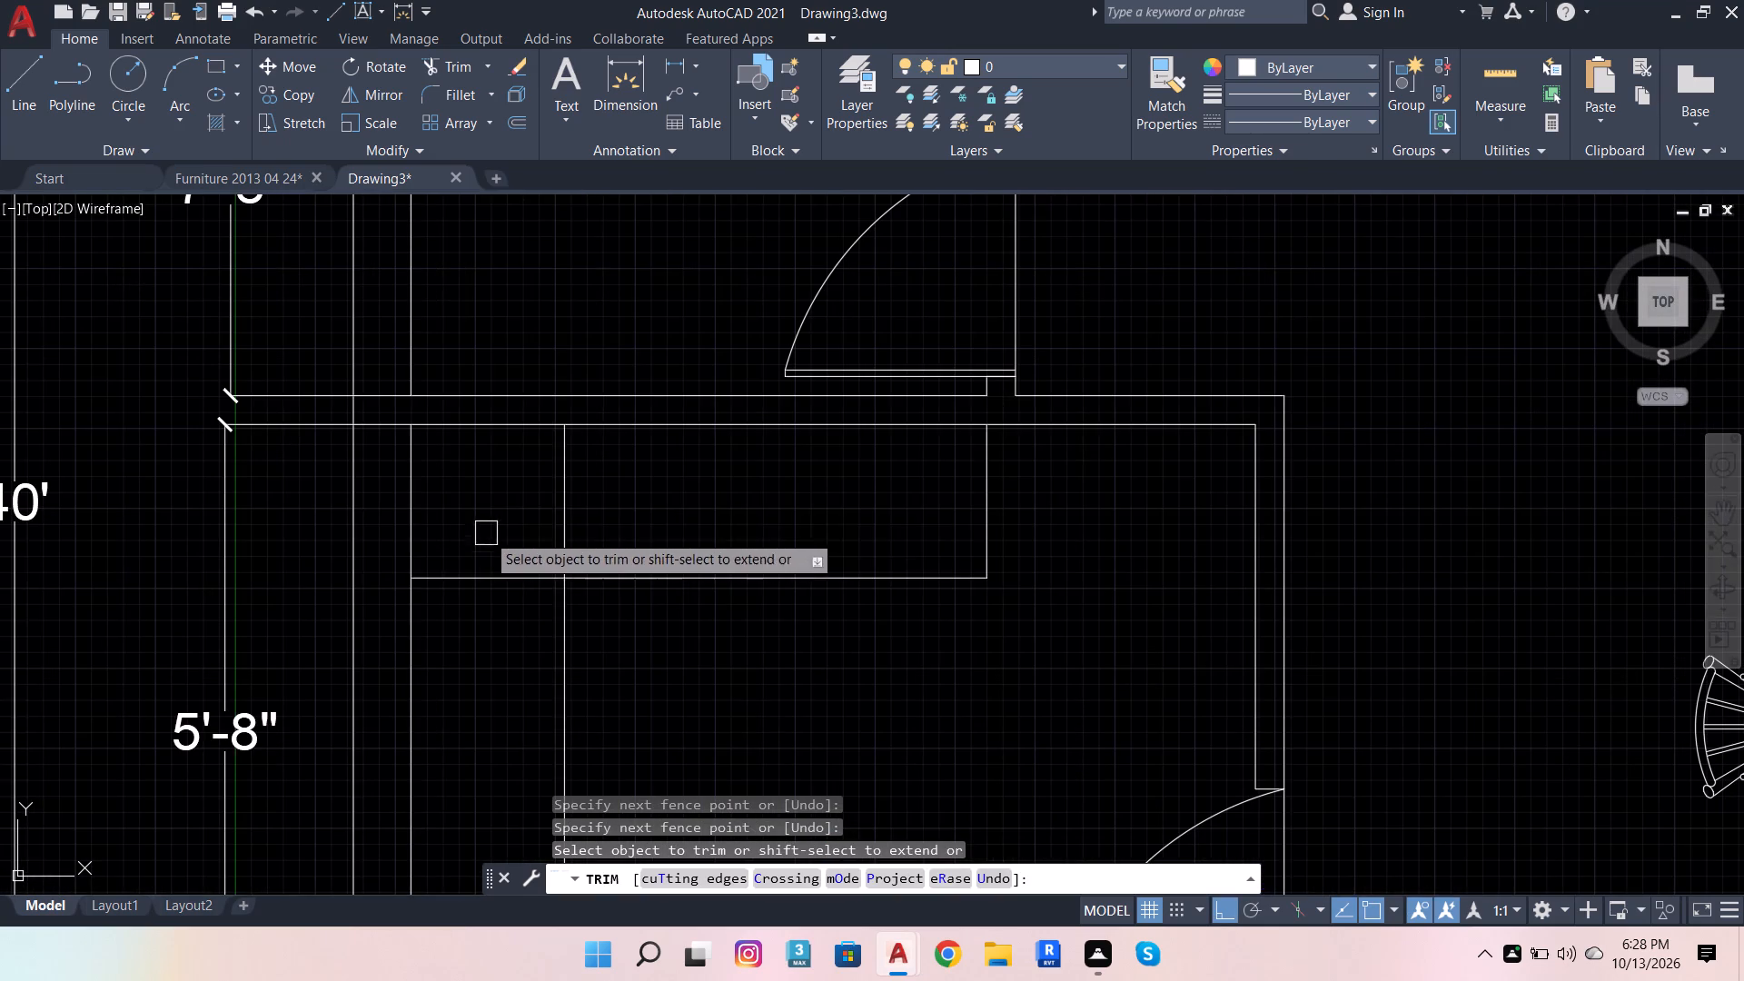
click(618, 496)
click(472, 627)
scroll(611, 502, down, 3)
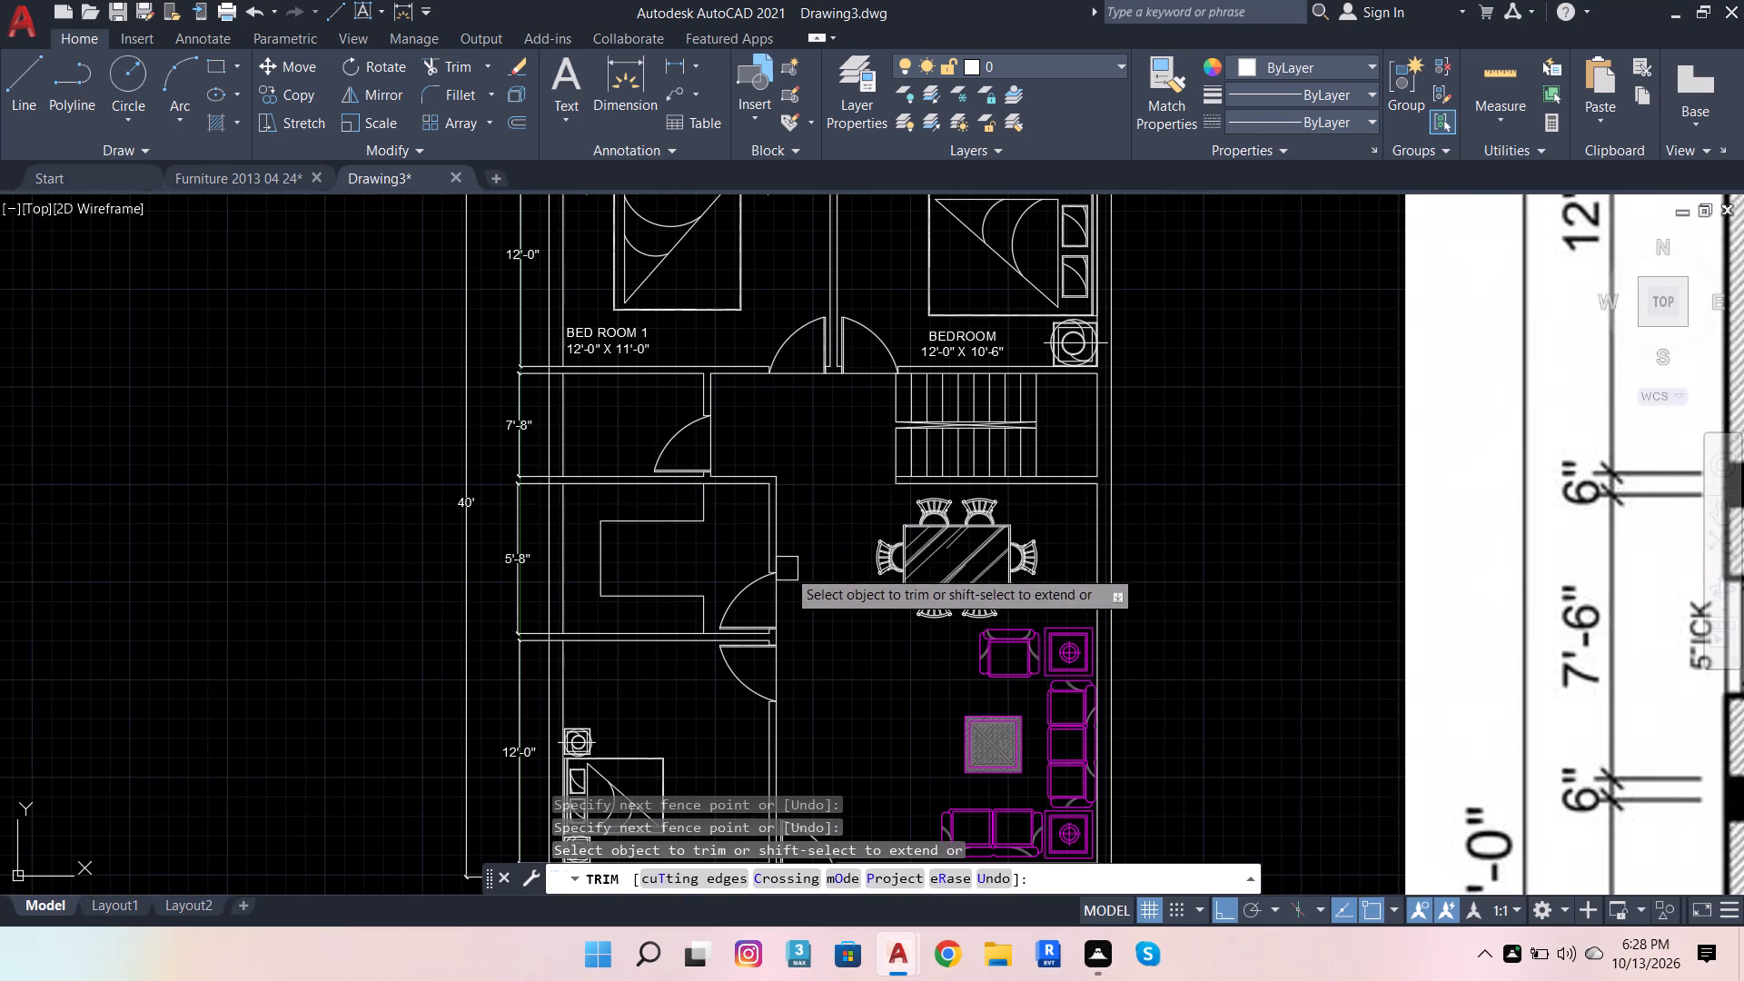
scroll(623, 454, down, 2)
key(Escape)
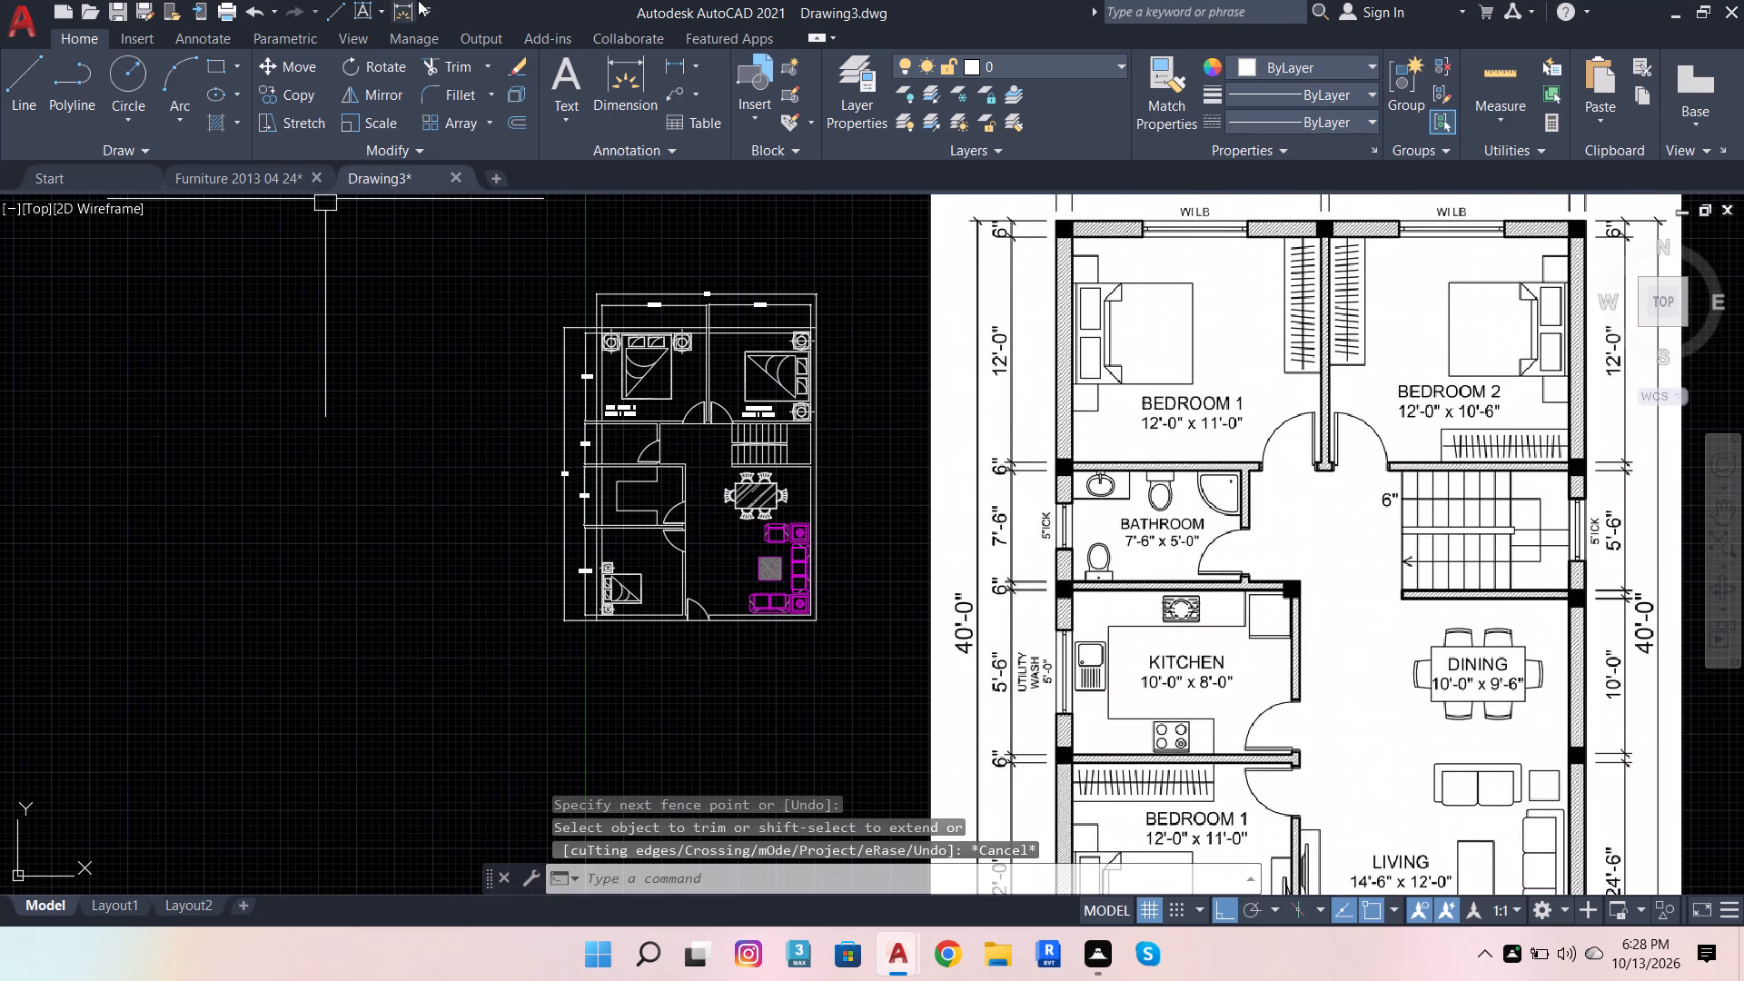
Create a two-line multiline text label below the plan reading KITCHEN and 10'-0"X8'-0".
click(560, 66)
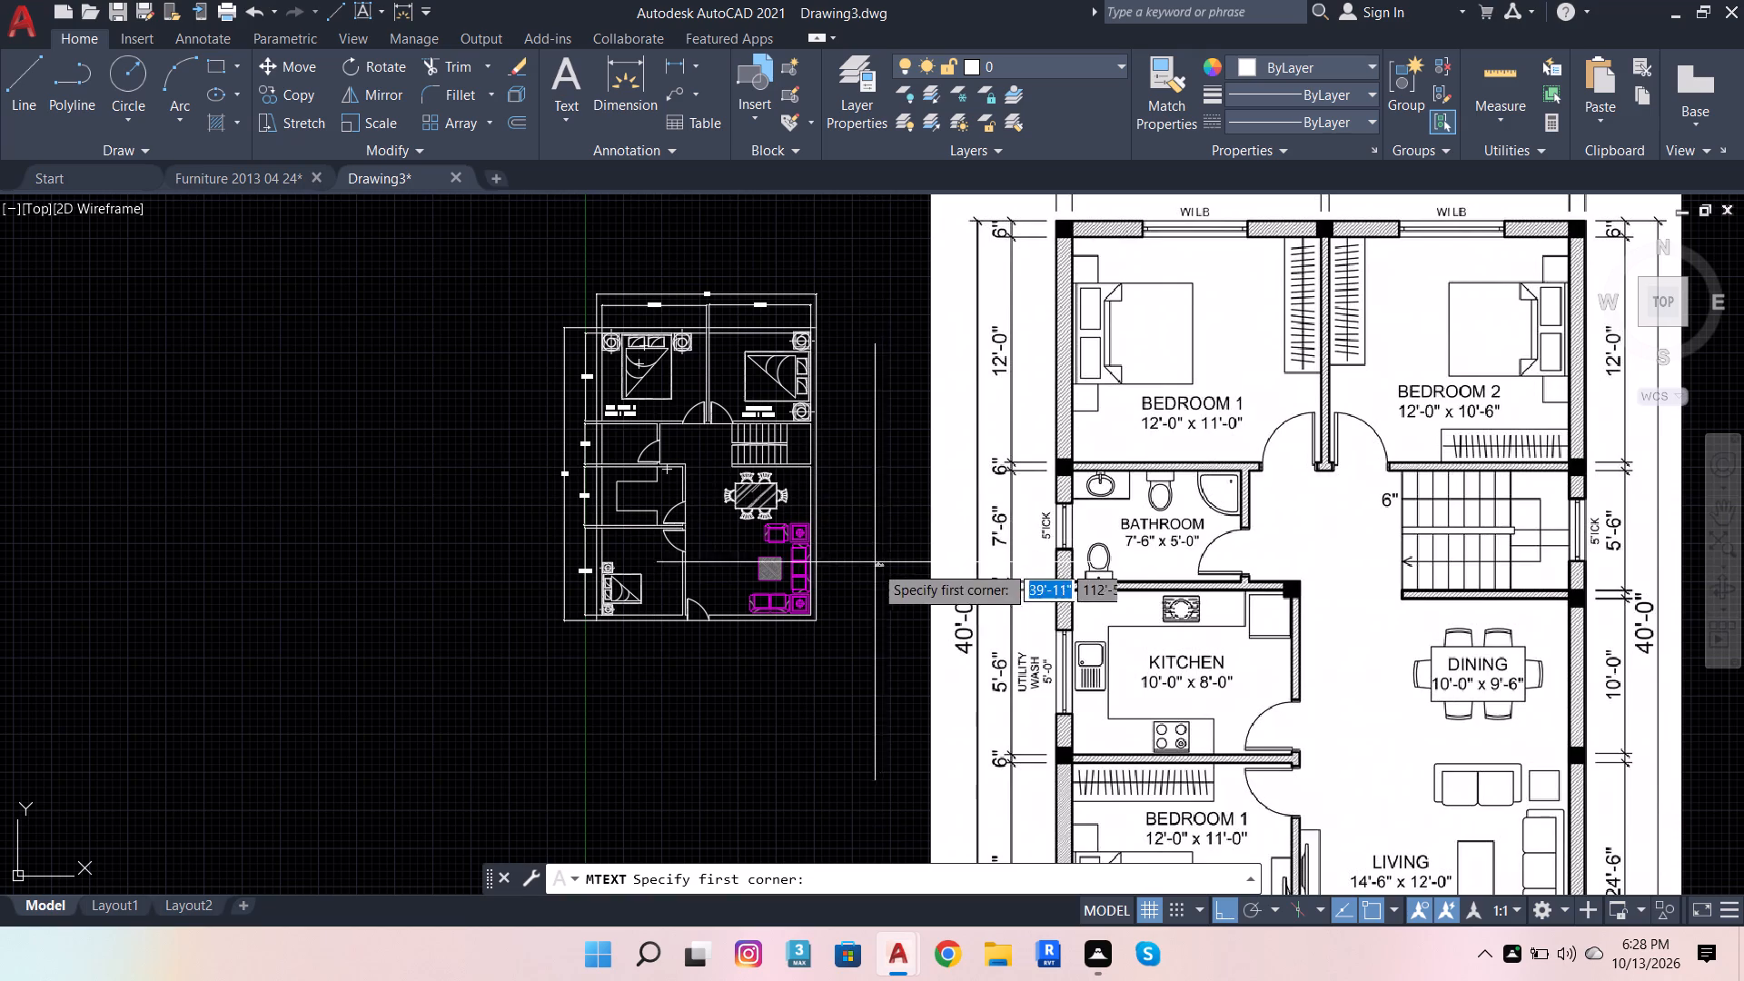
click(619, 714)
click(791, 737)
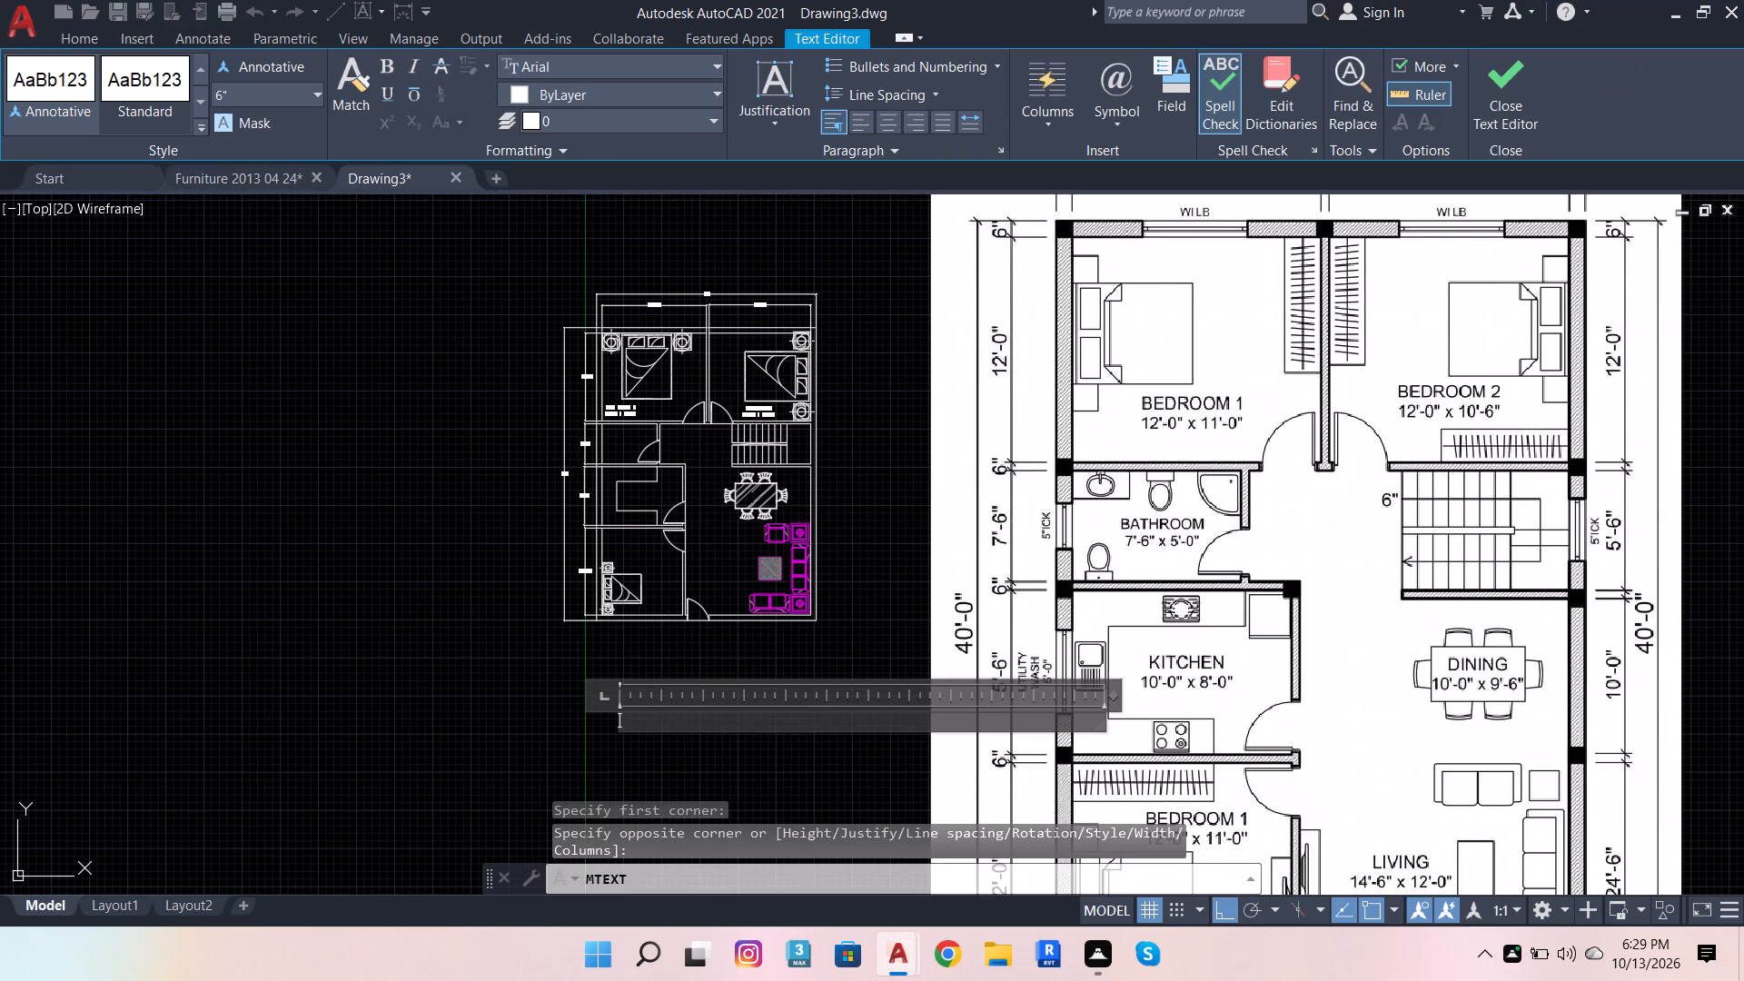
text(KIT)
text(CHEN)
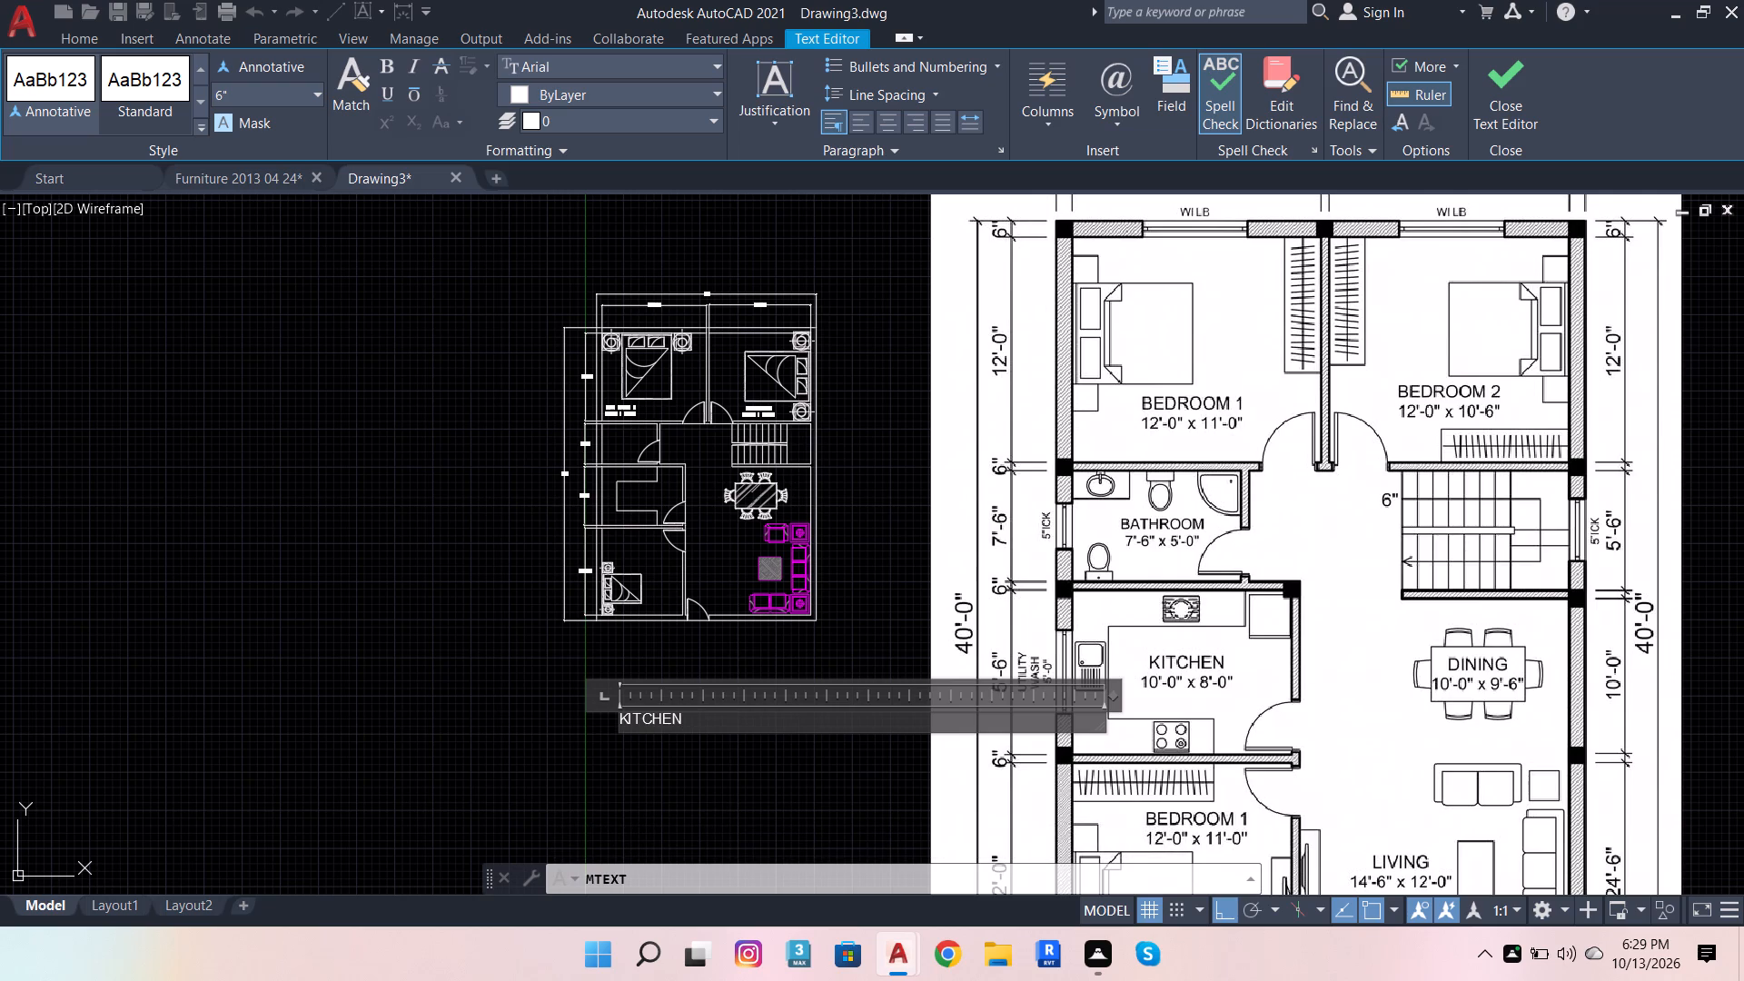
key(Return)
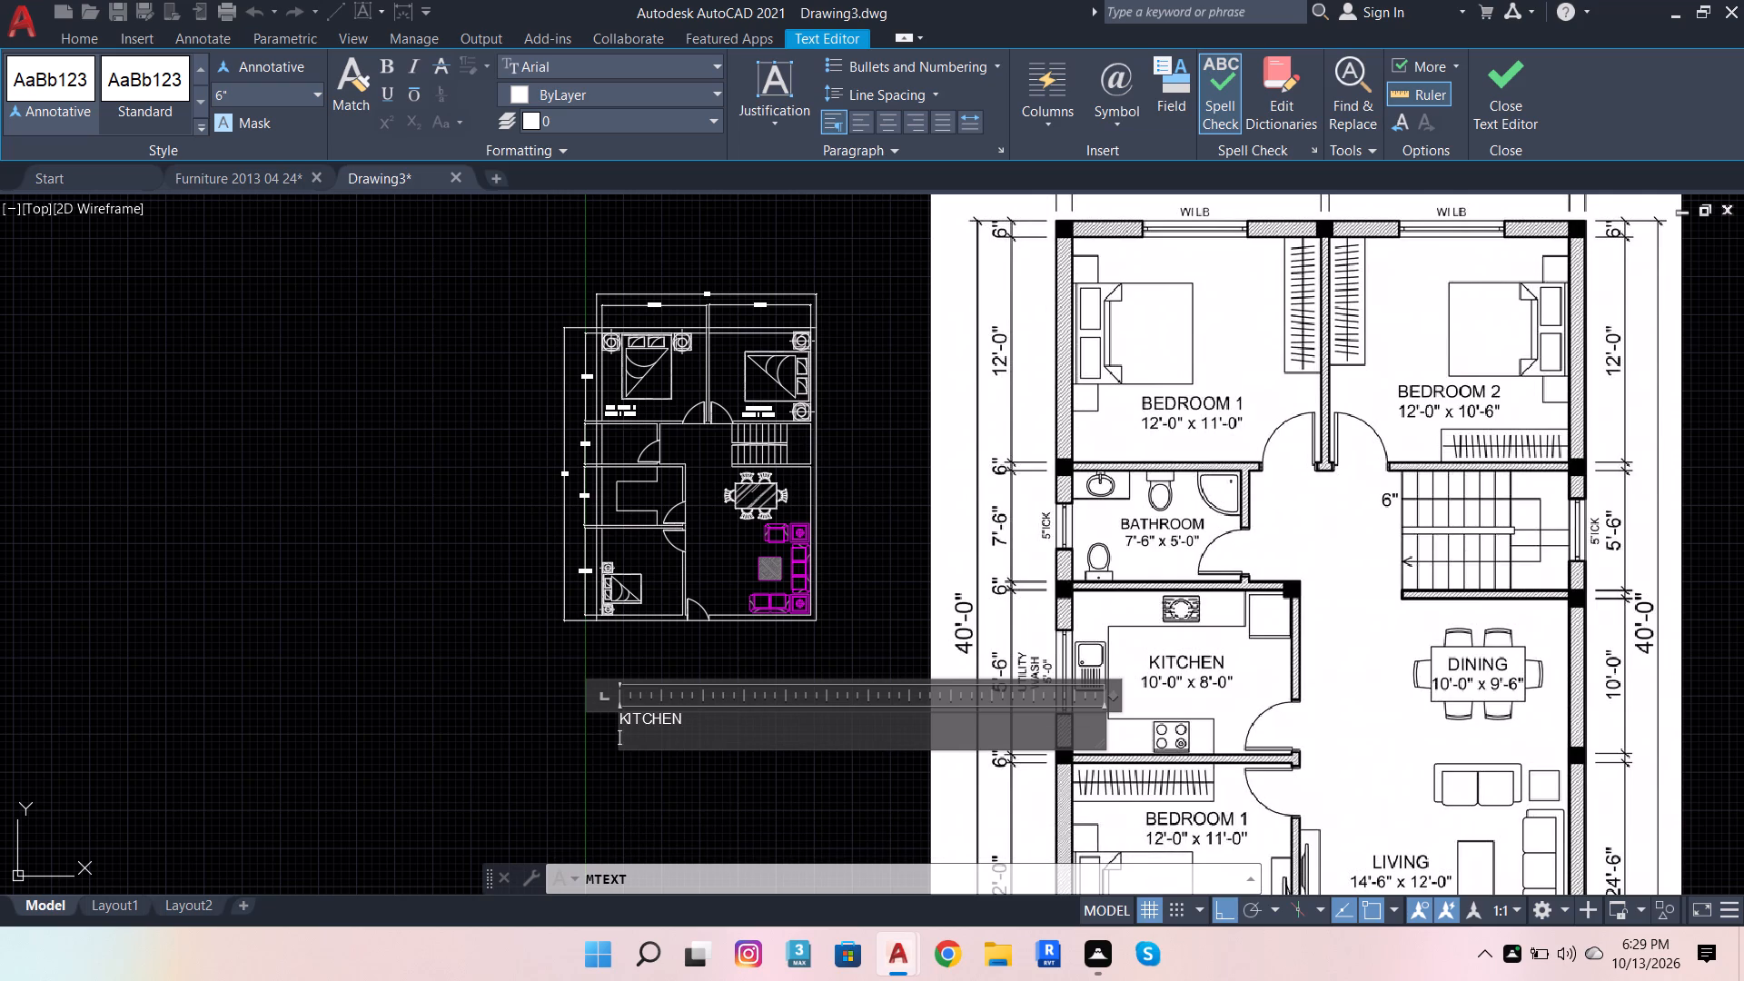
text(10'-)
text(0"X)
text(8'-)
key(0)
key(shift+quotedbl)
drag(656, 834, 660, 823)
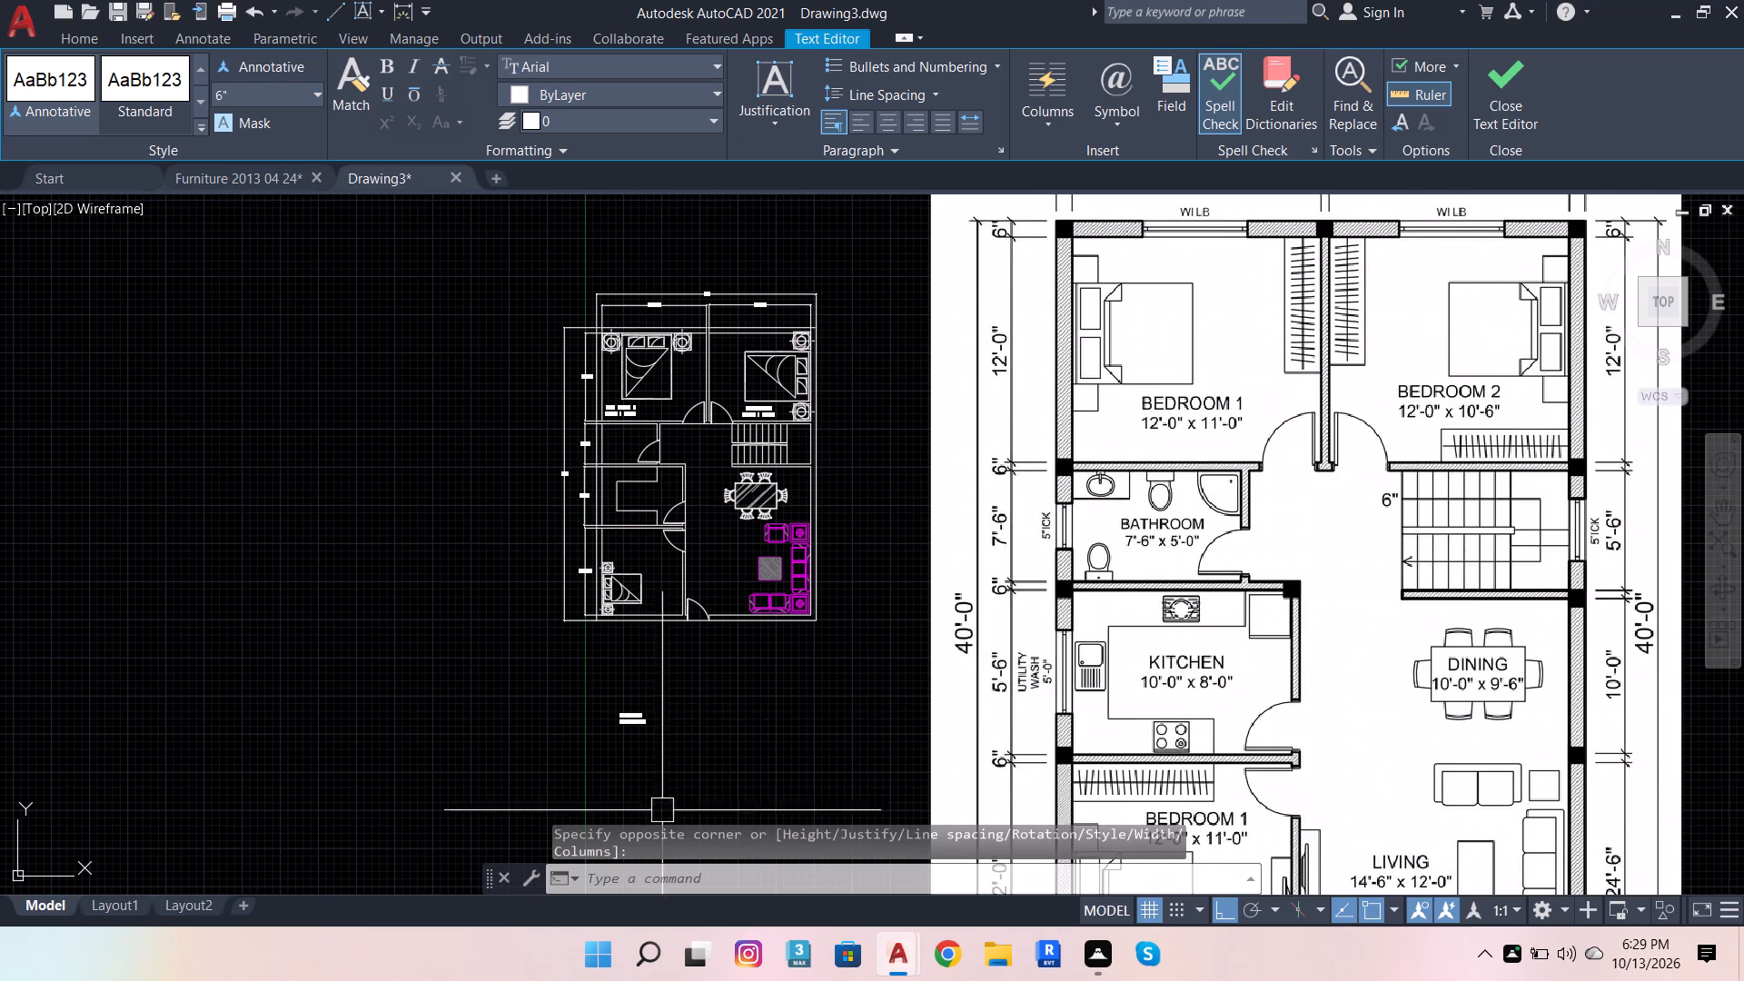
Move the KITCHEN label into the kitchen, inside the U-shaped counter.
click(622, 720)
key(m)
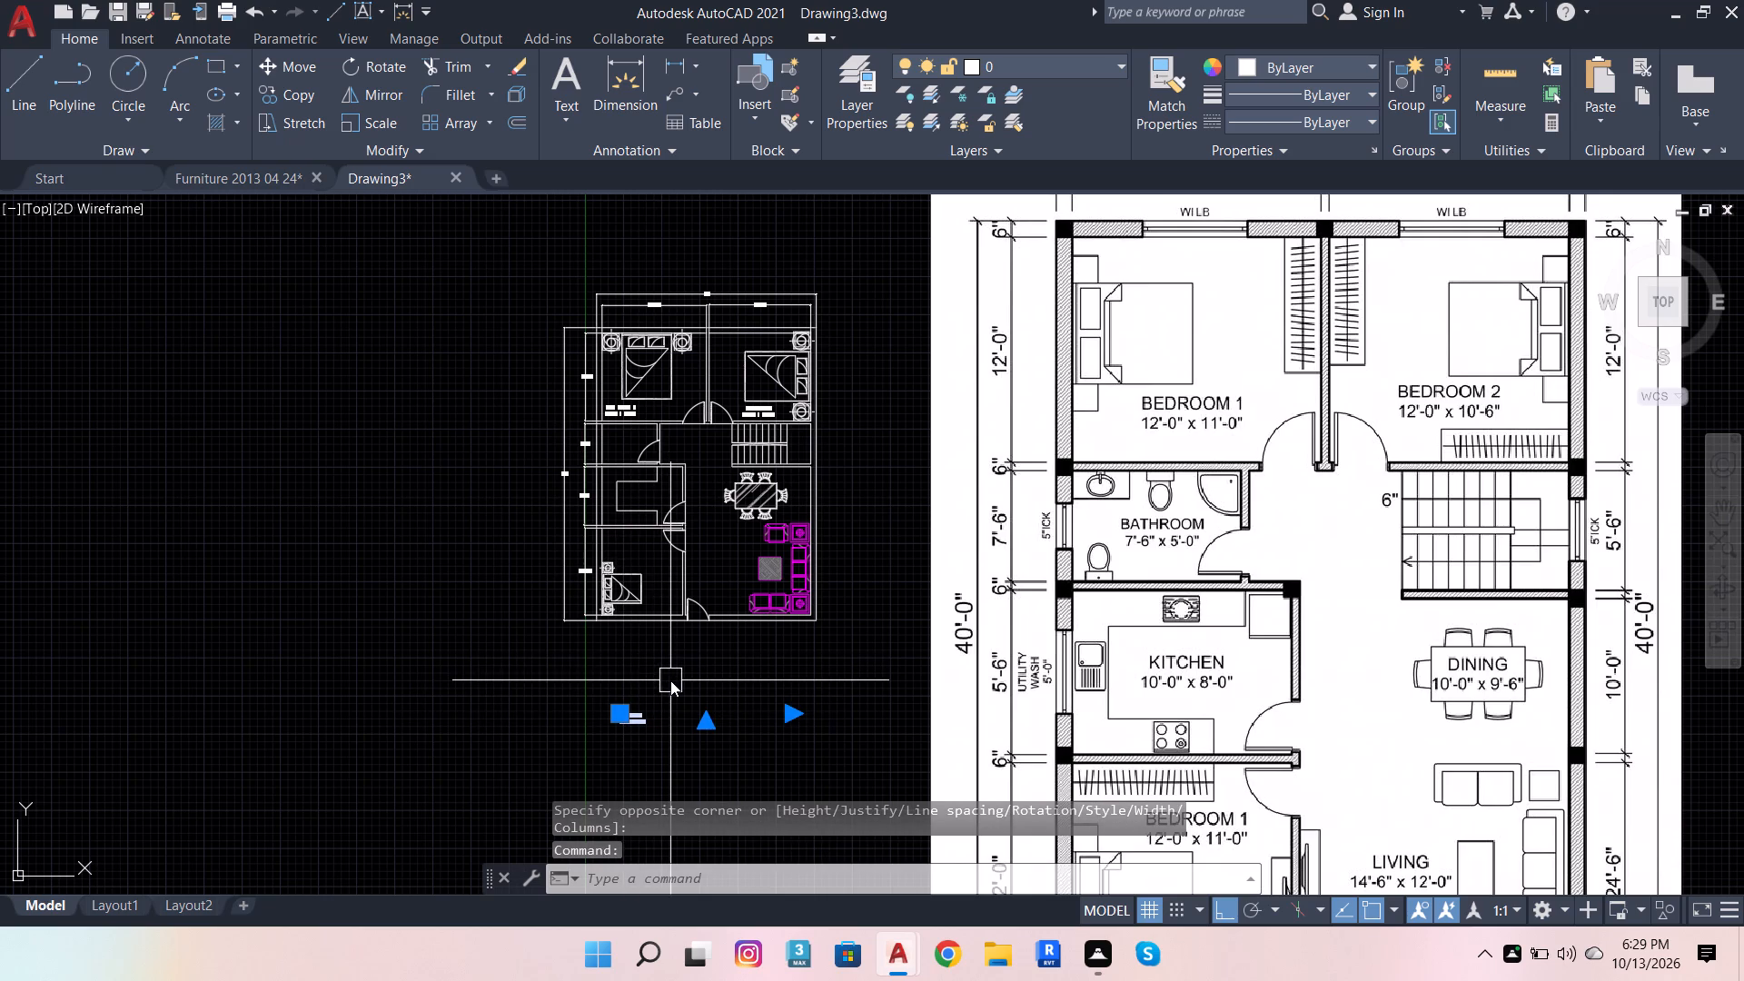
key(space)
click(619, 732)
scroll(621, 492, up, 1)
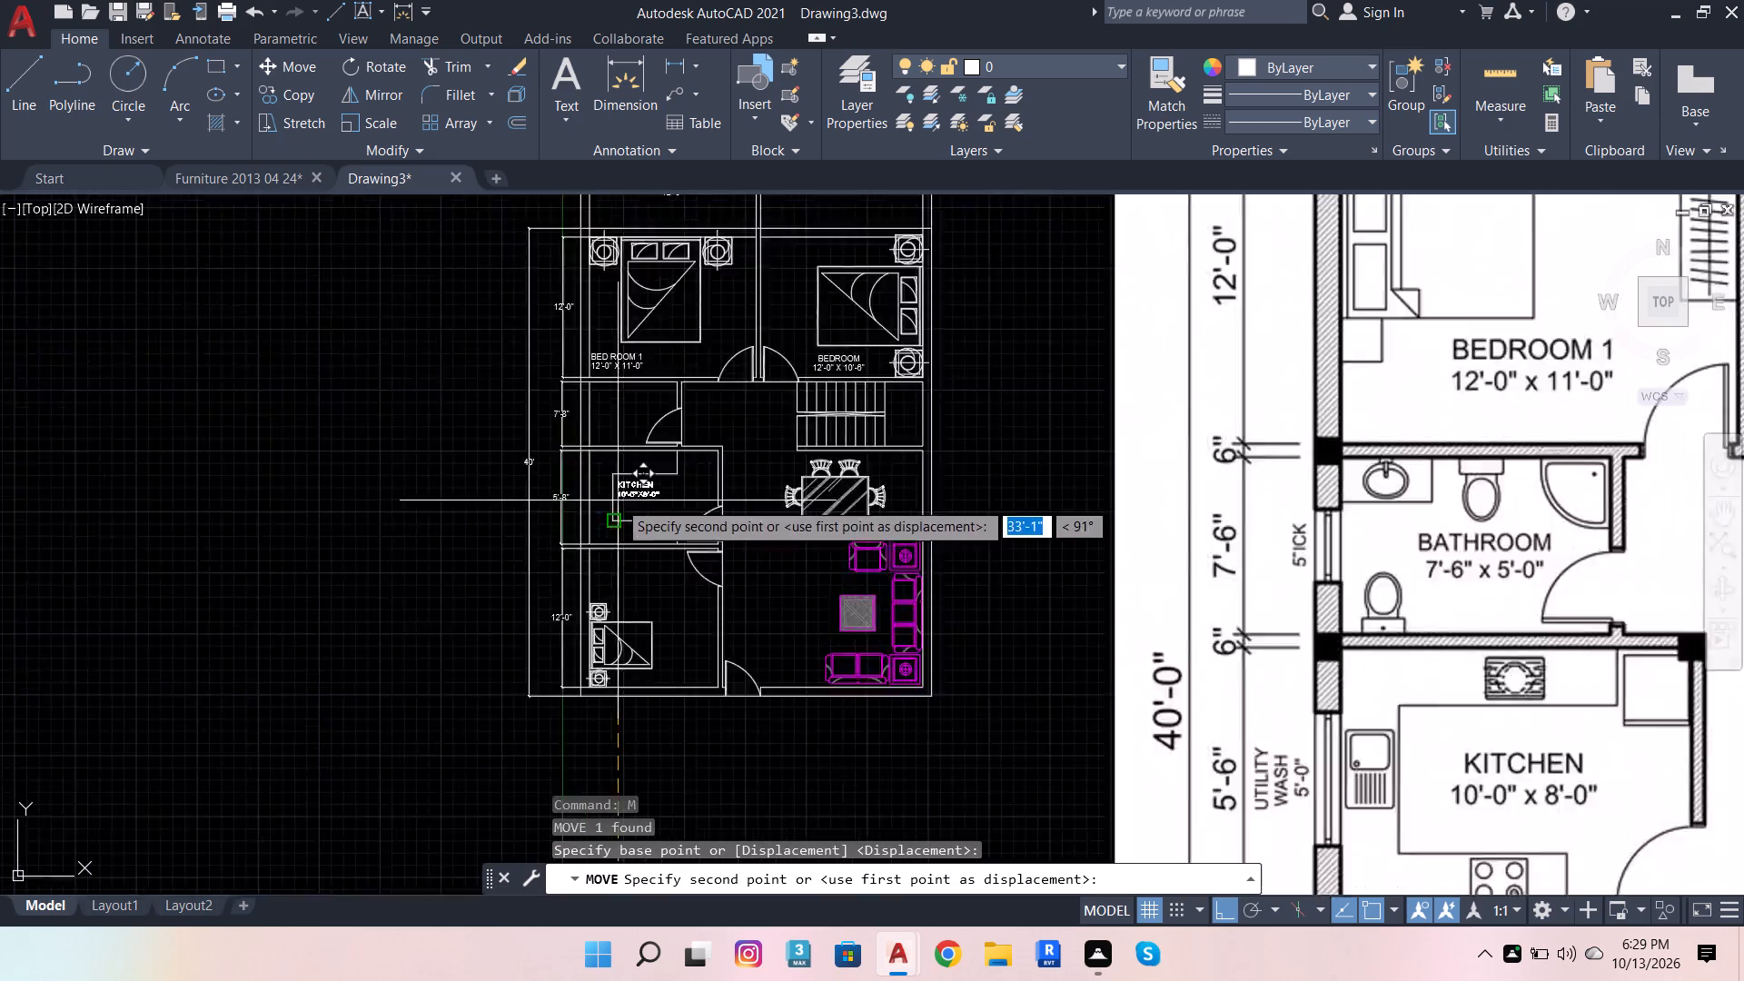
scroll(618, 500, up, 2)
click(636, 501)
scroll(603, 568, down, 2)
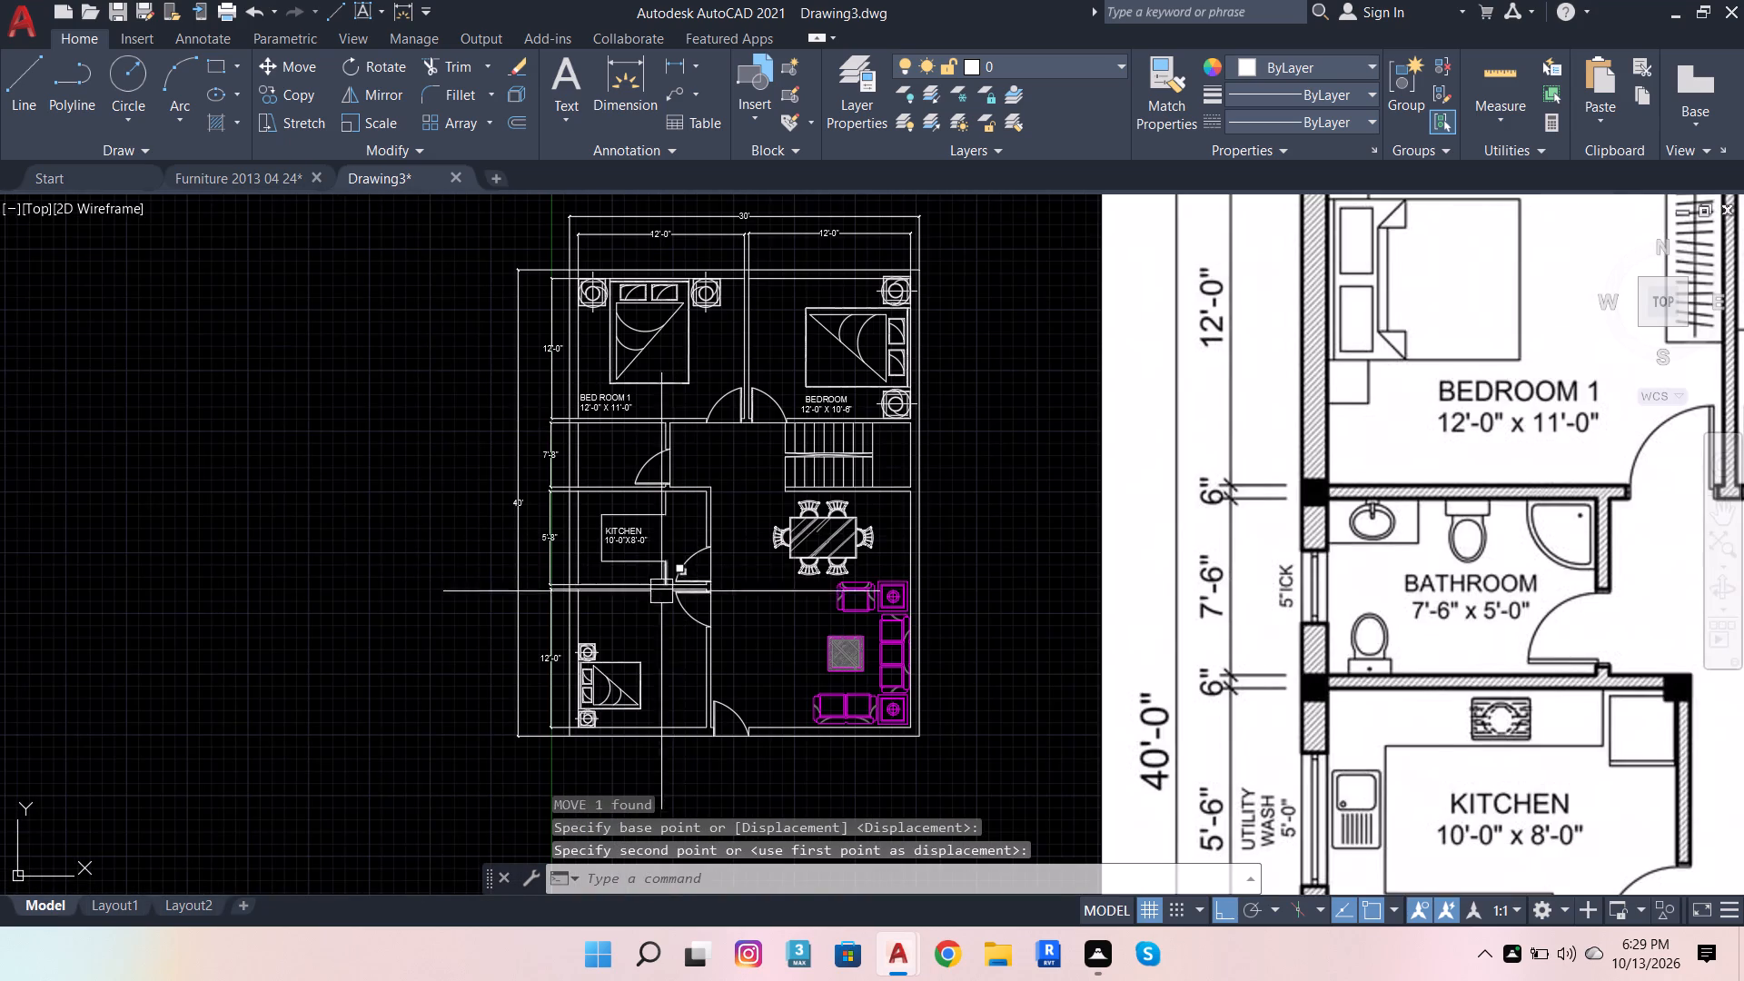
Create a two-line multiline text label over the reference image's bathroom reading BATHROOM and 7'-6" X 5'-0".
scroll(661, 591, down, 1)
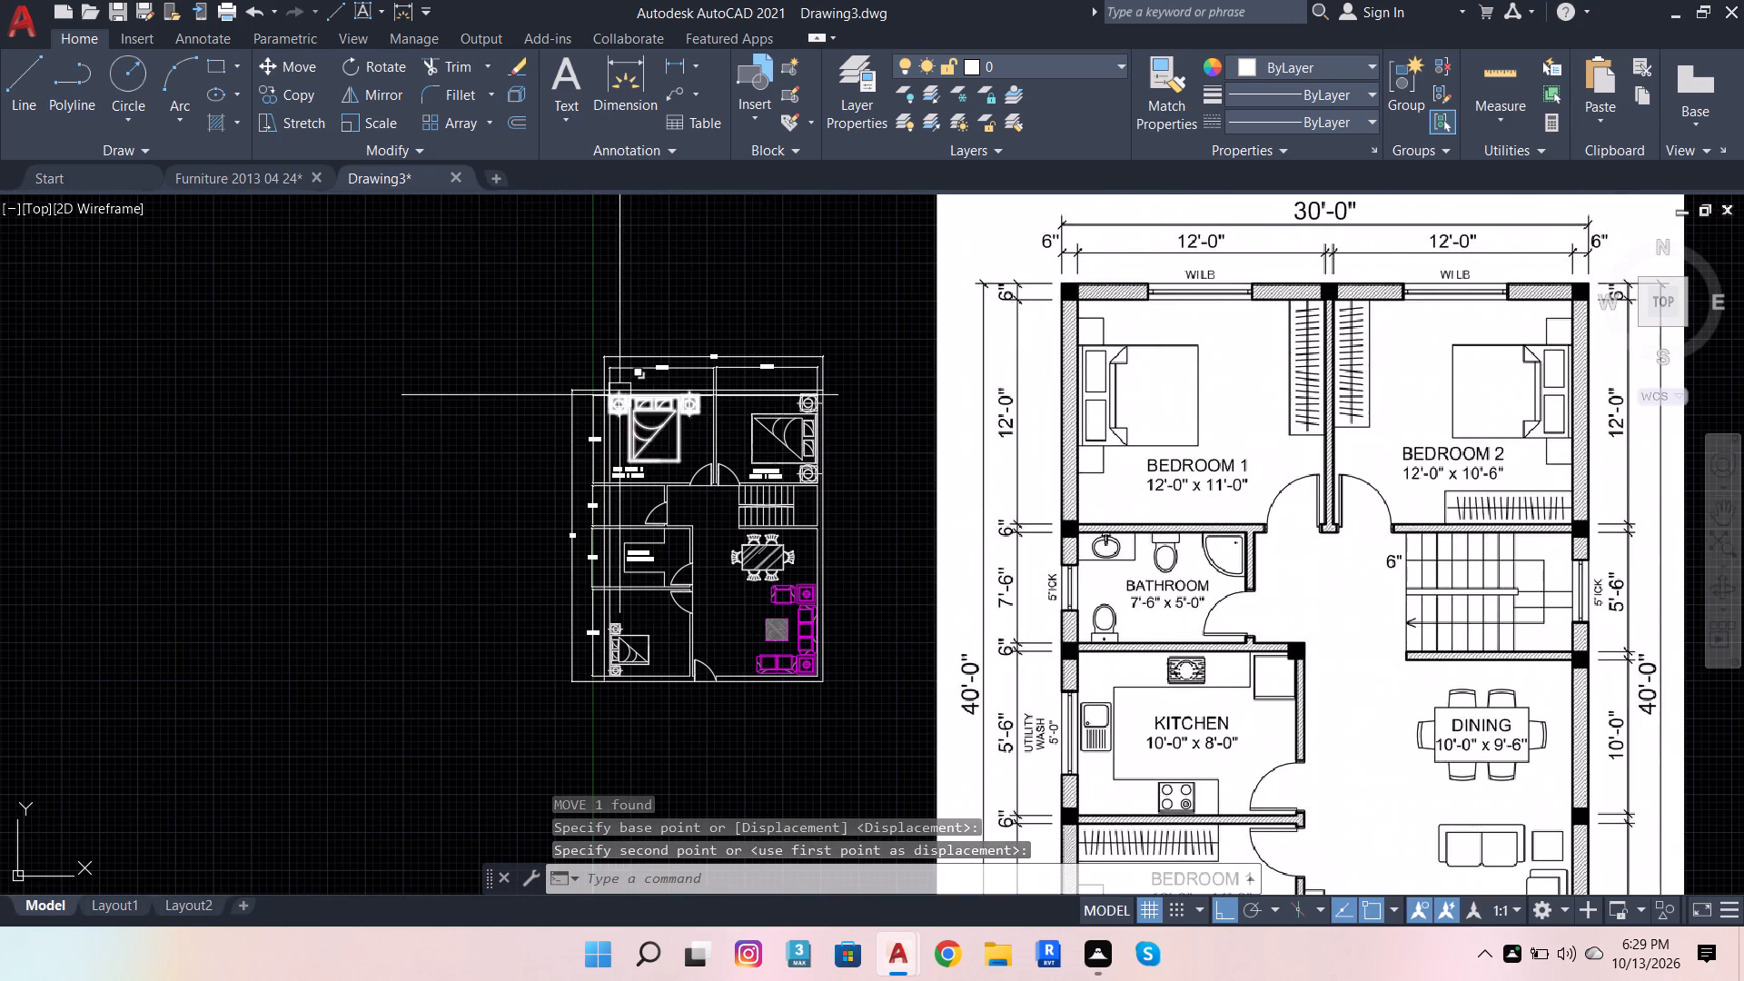
scroll(619, 401, up, 2)
scroll(578, 405, down, 1)
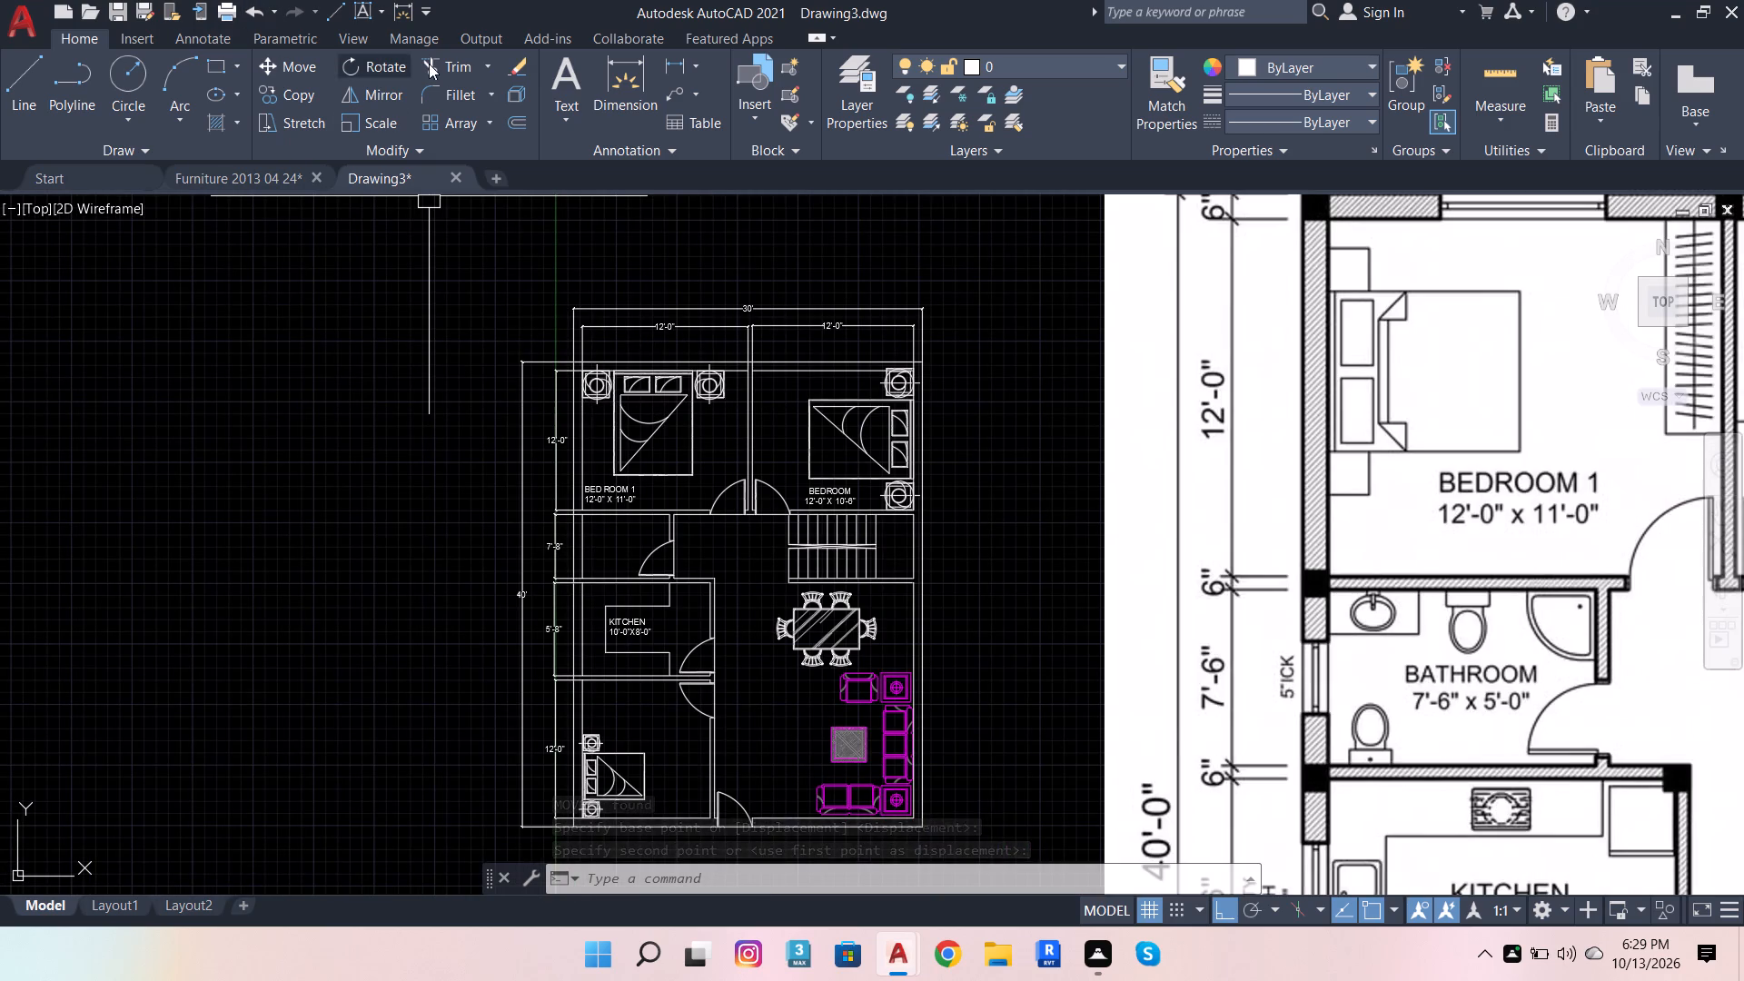
click(580, 74)
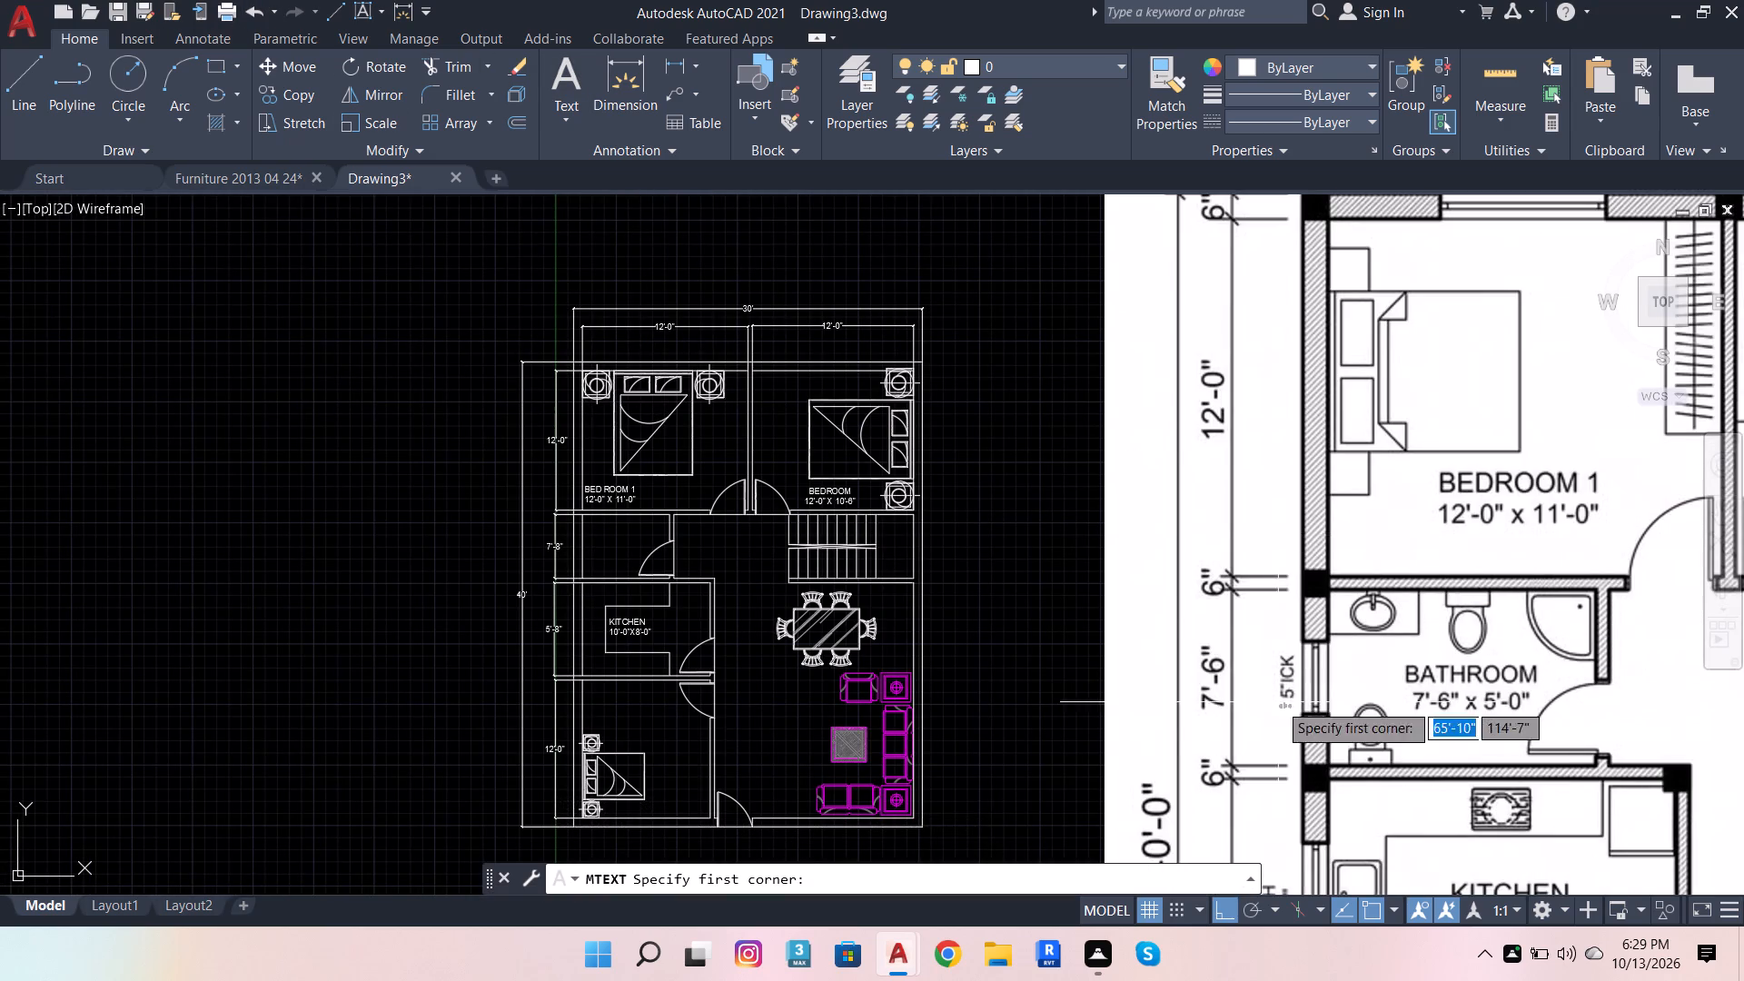
scroll(948, 610, down, 2)
scroll(1210, 665, up, 3)
click(863, 550)
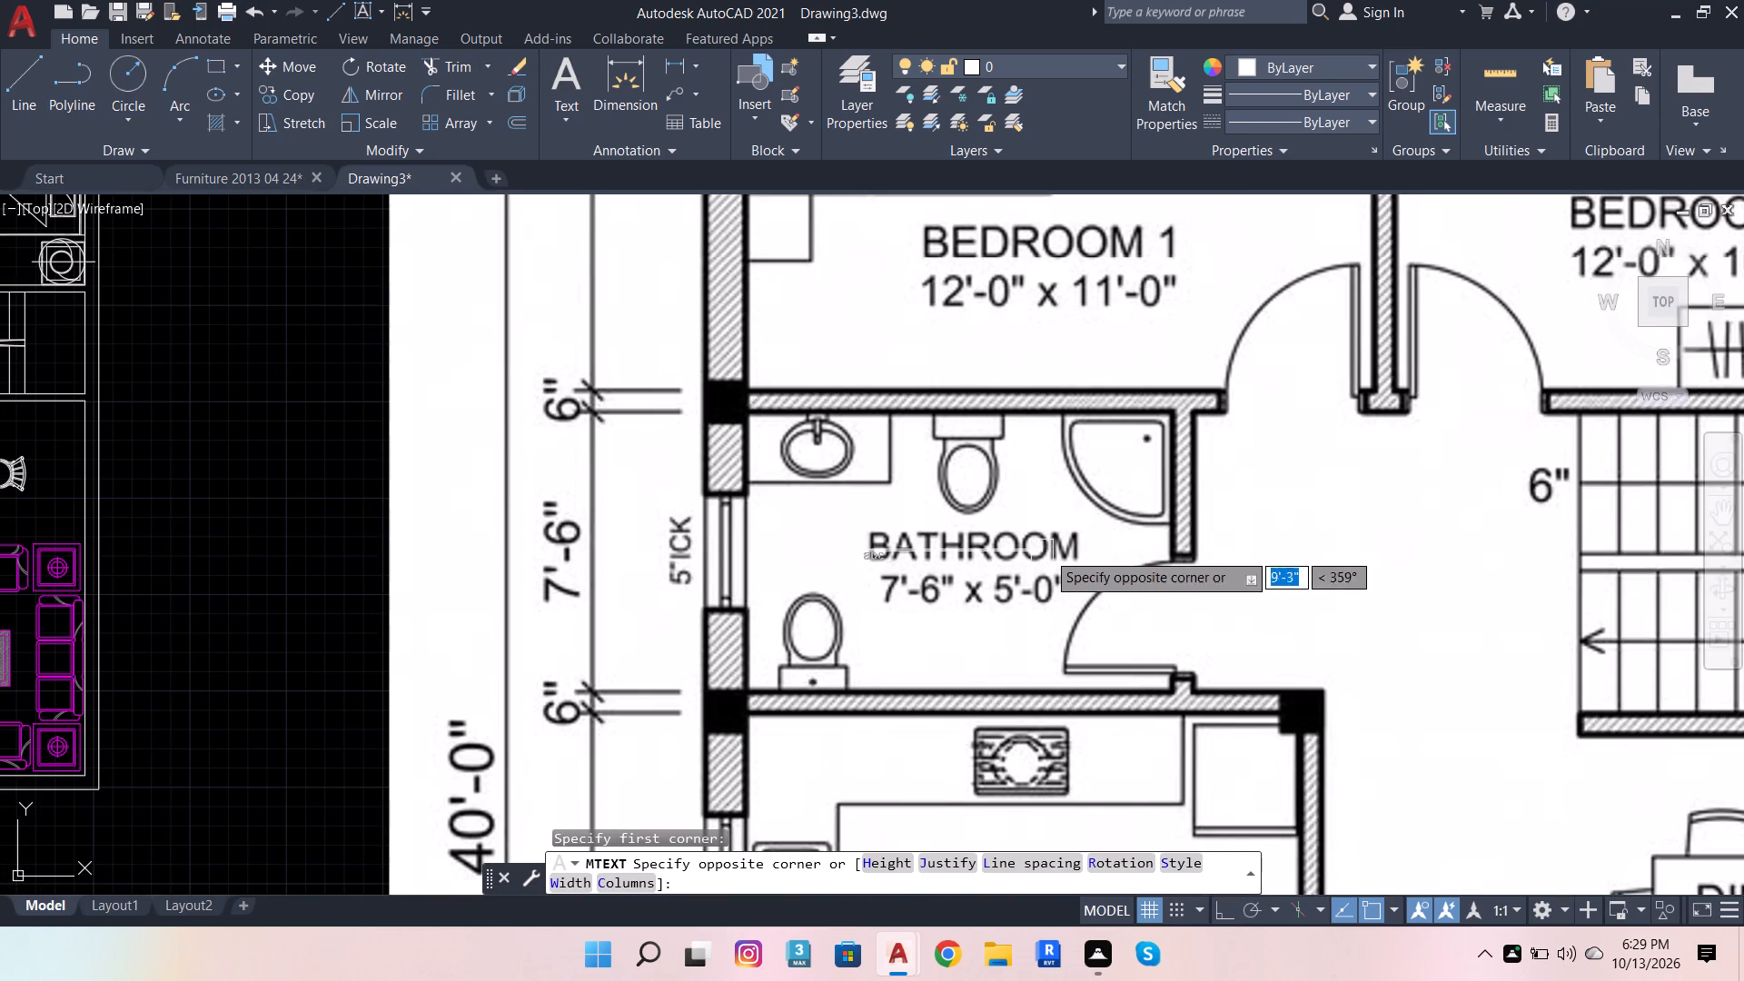
click(1195, 609)
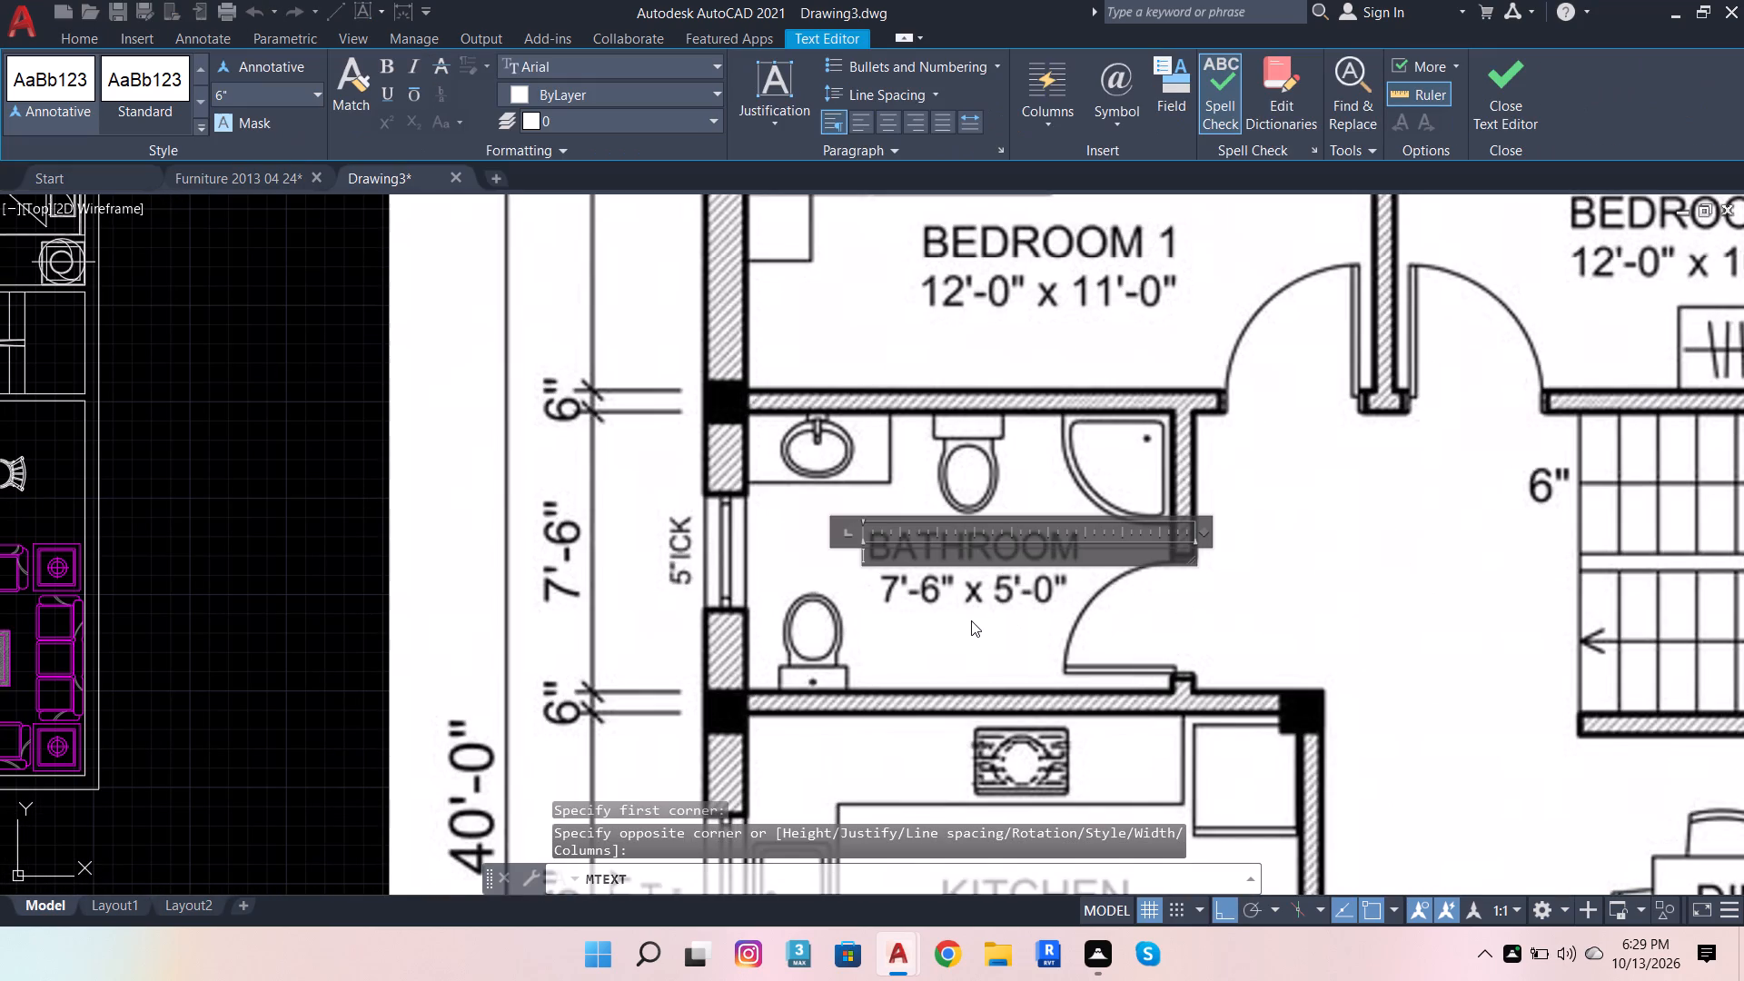
text(BATH)
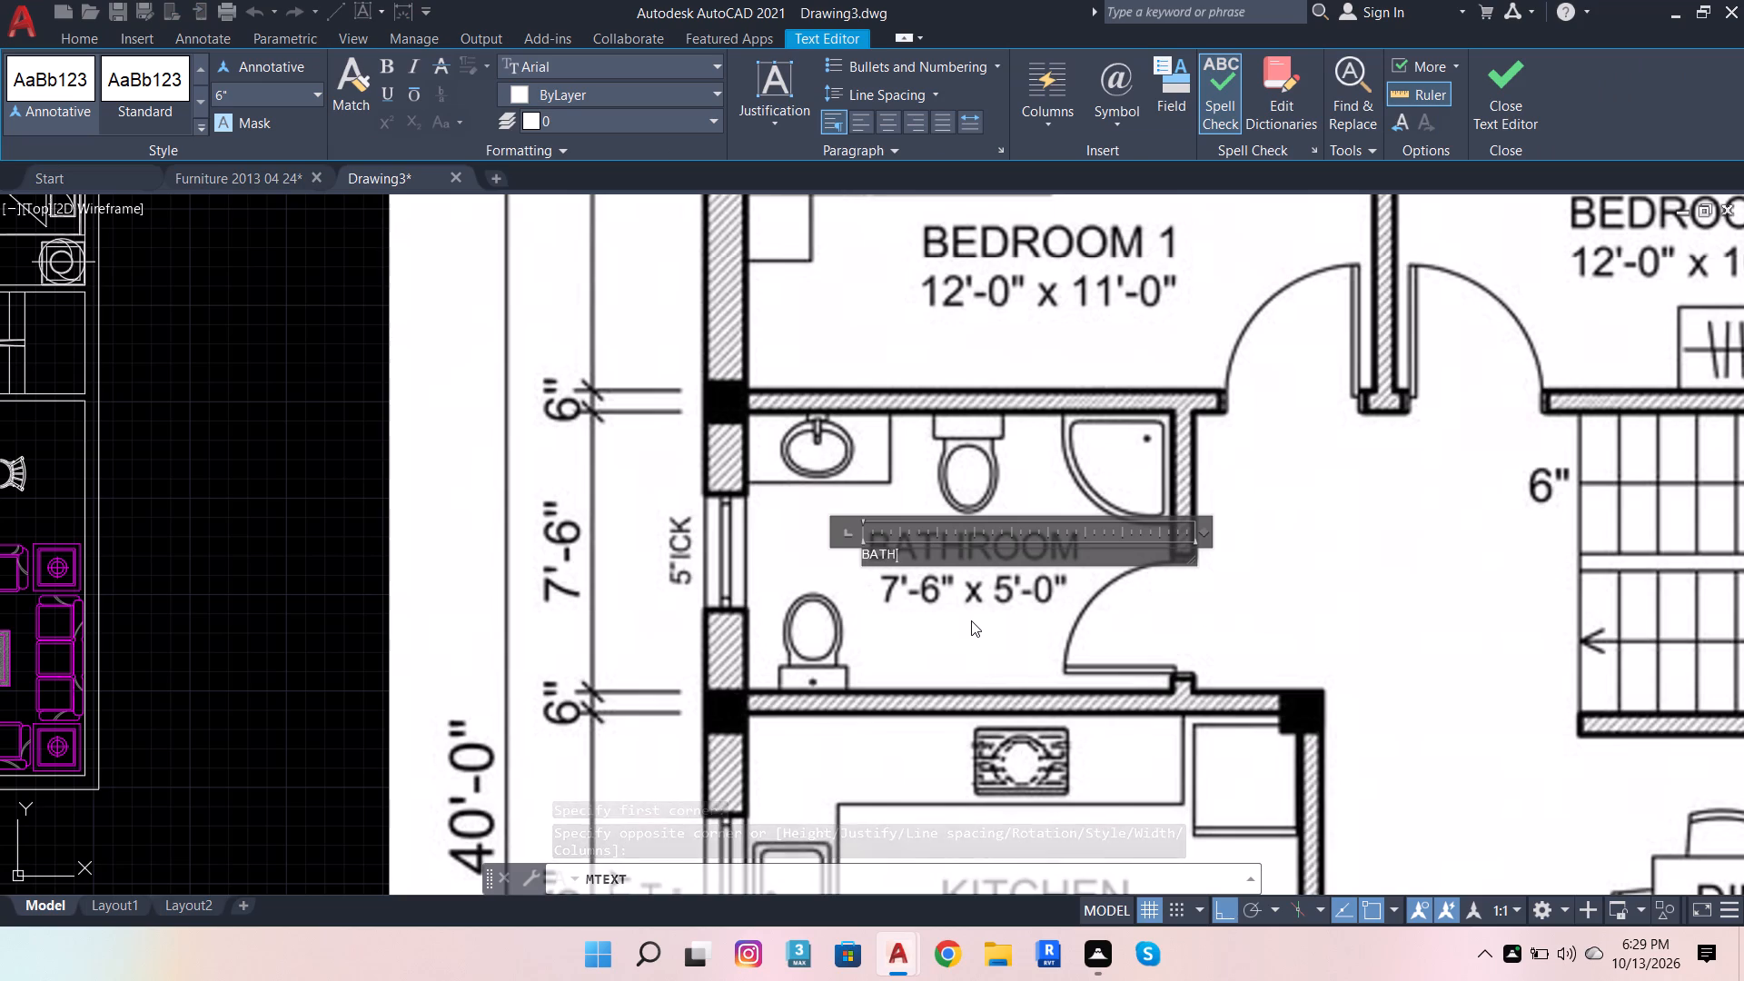
text(ROOM)
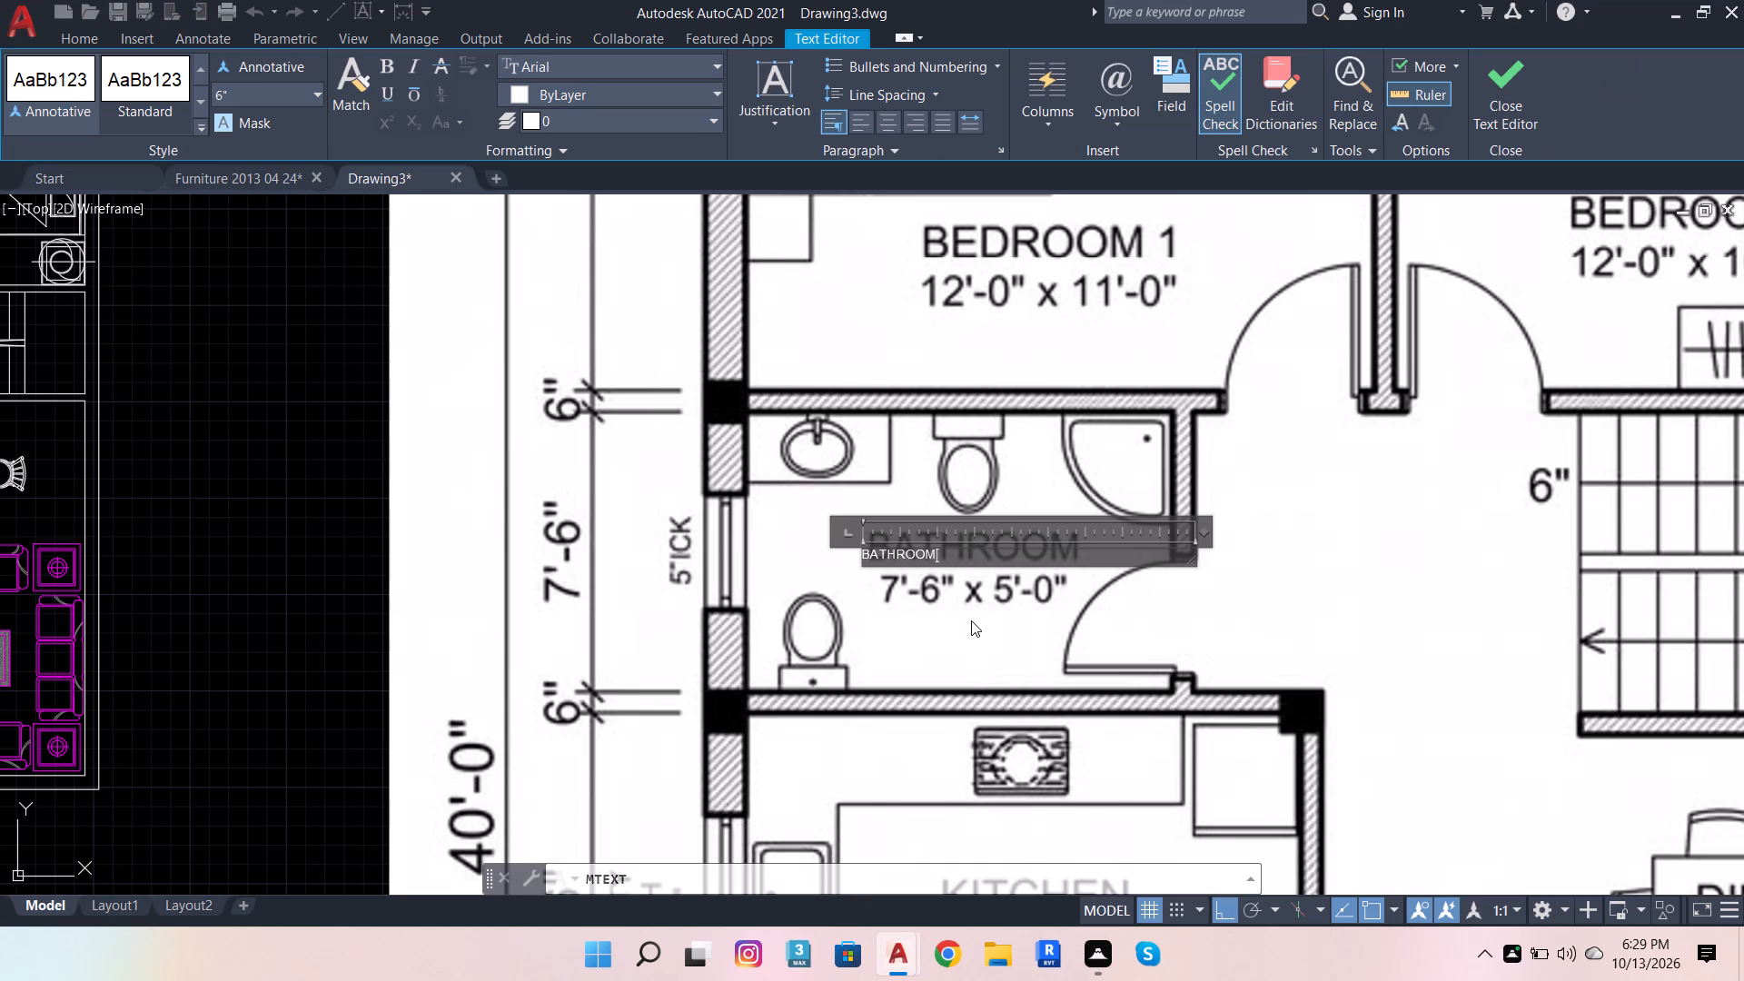
key(Return)
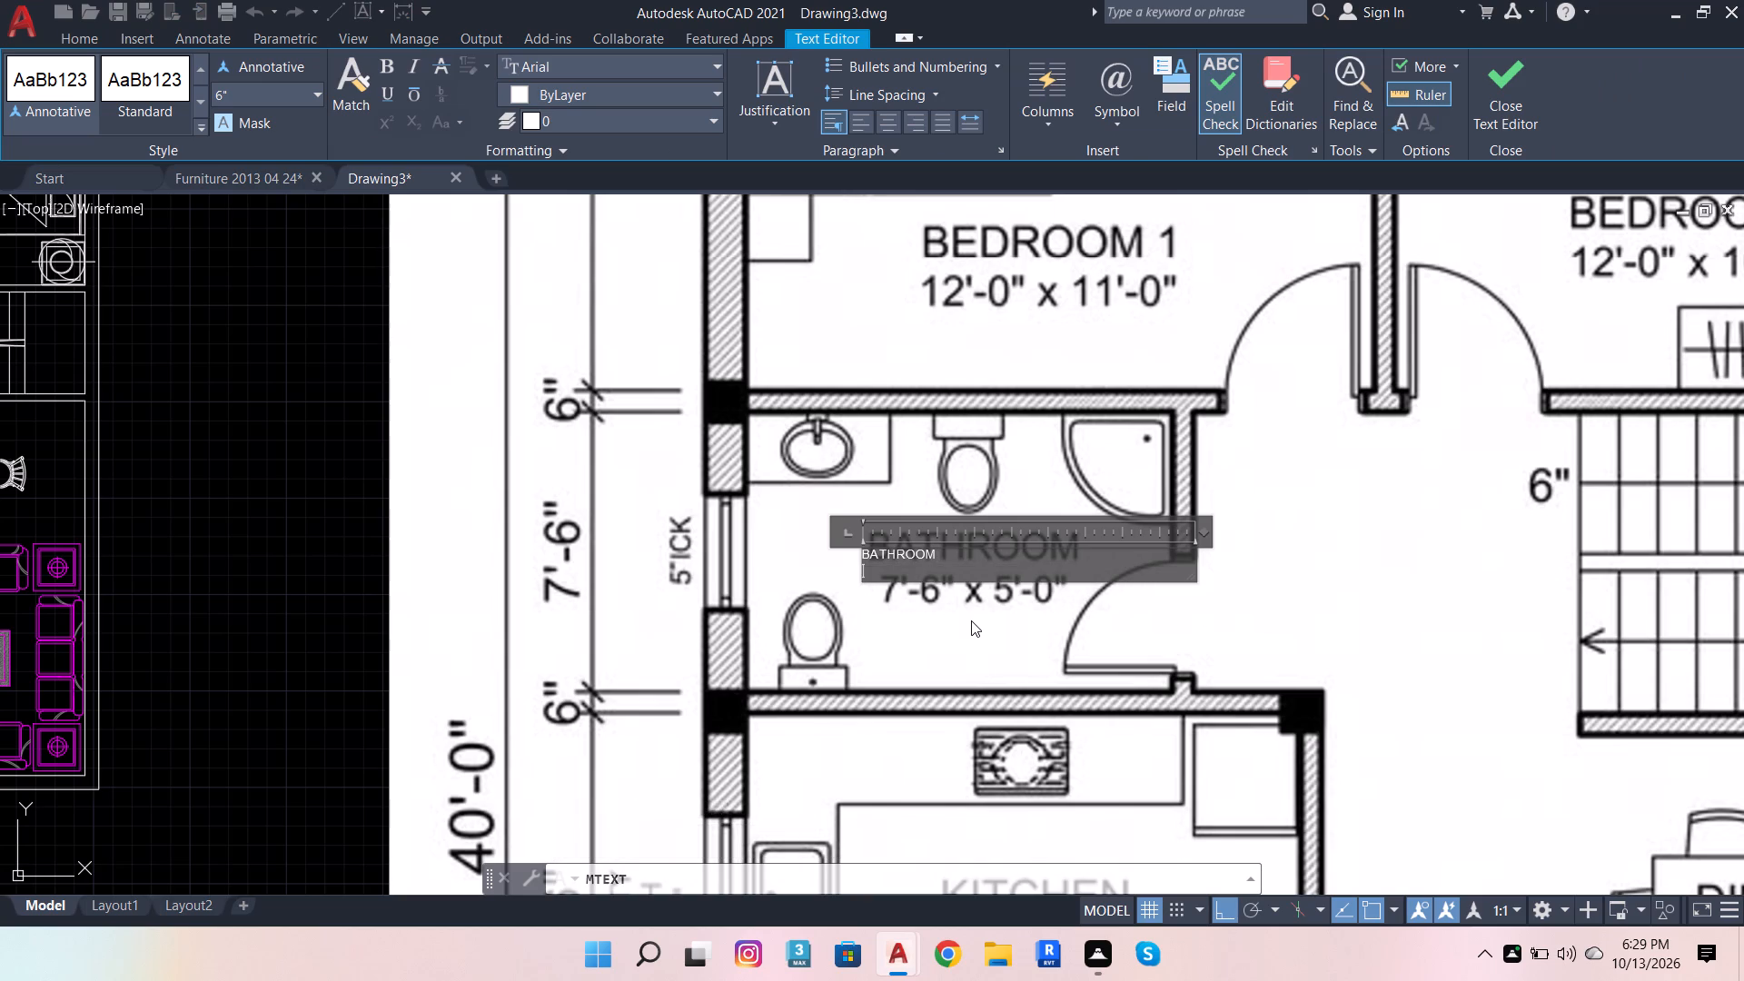
text(7'-)
key(6)
key(shift+quotedbl)
key(space)
text(X 5)
key(apostrophe)
key(minus)
key(0)
key(shift+quotedbl)
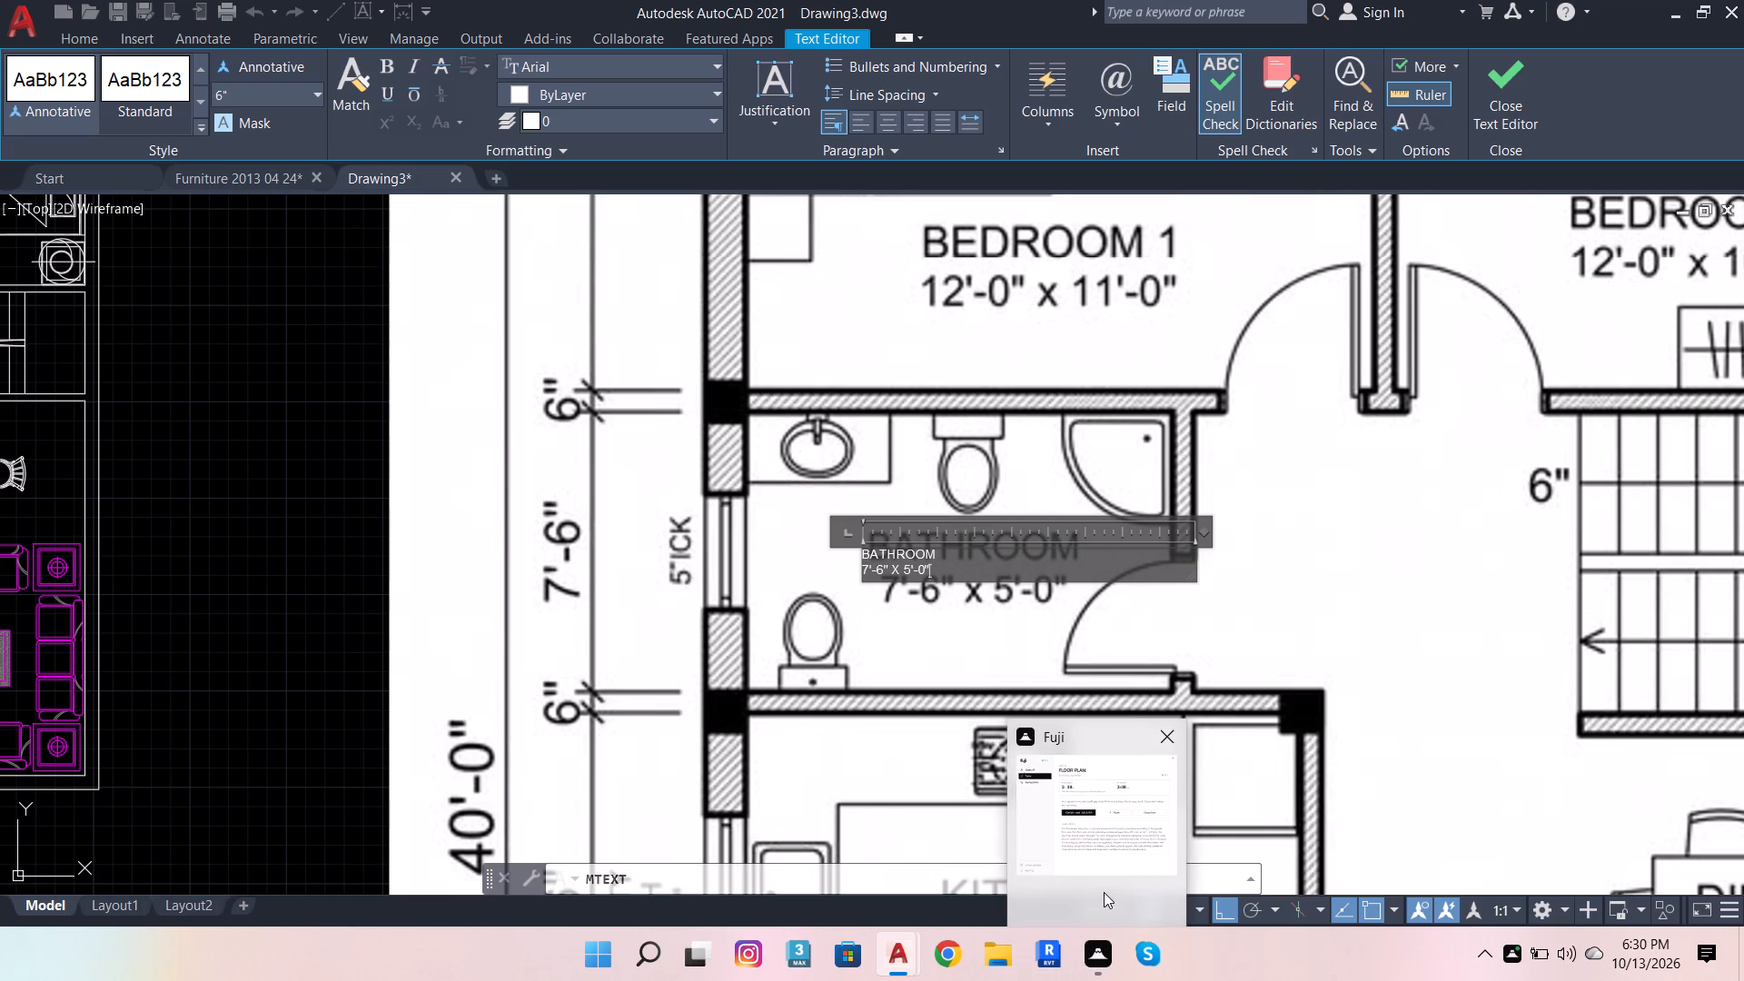
scroll(974, 716, down, 2)
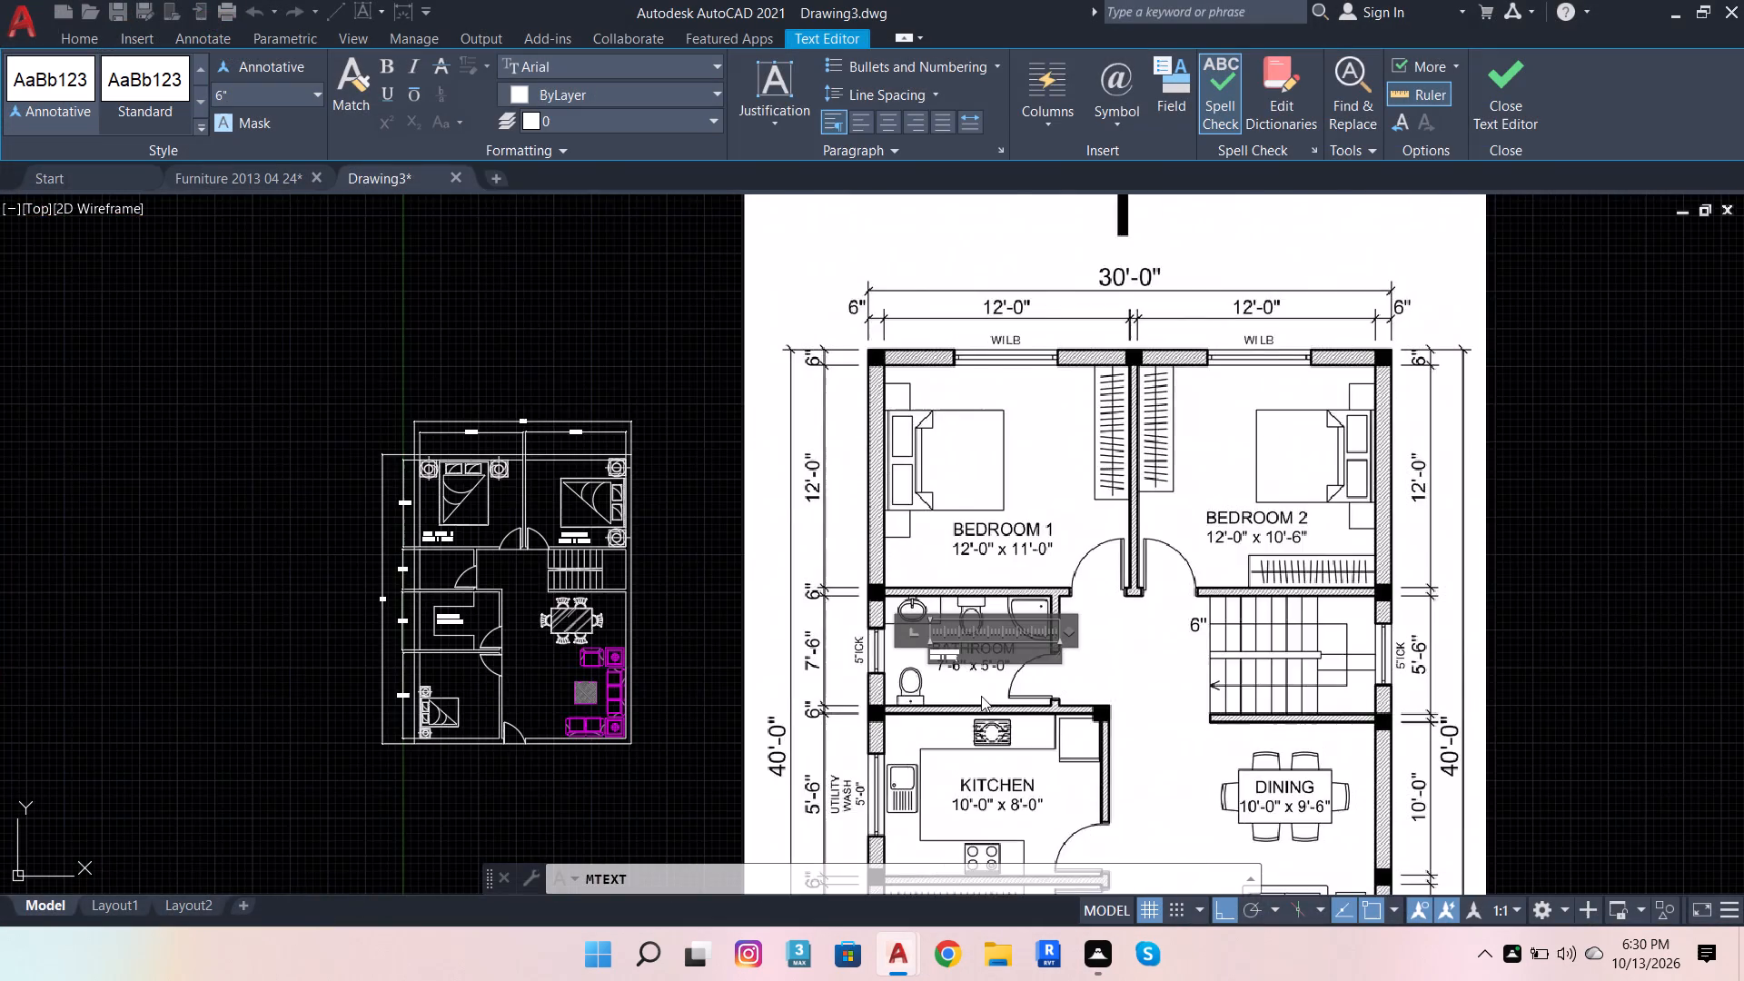
scroll(994, 677, up, 2)
click(1198, 649)
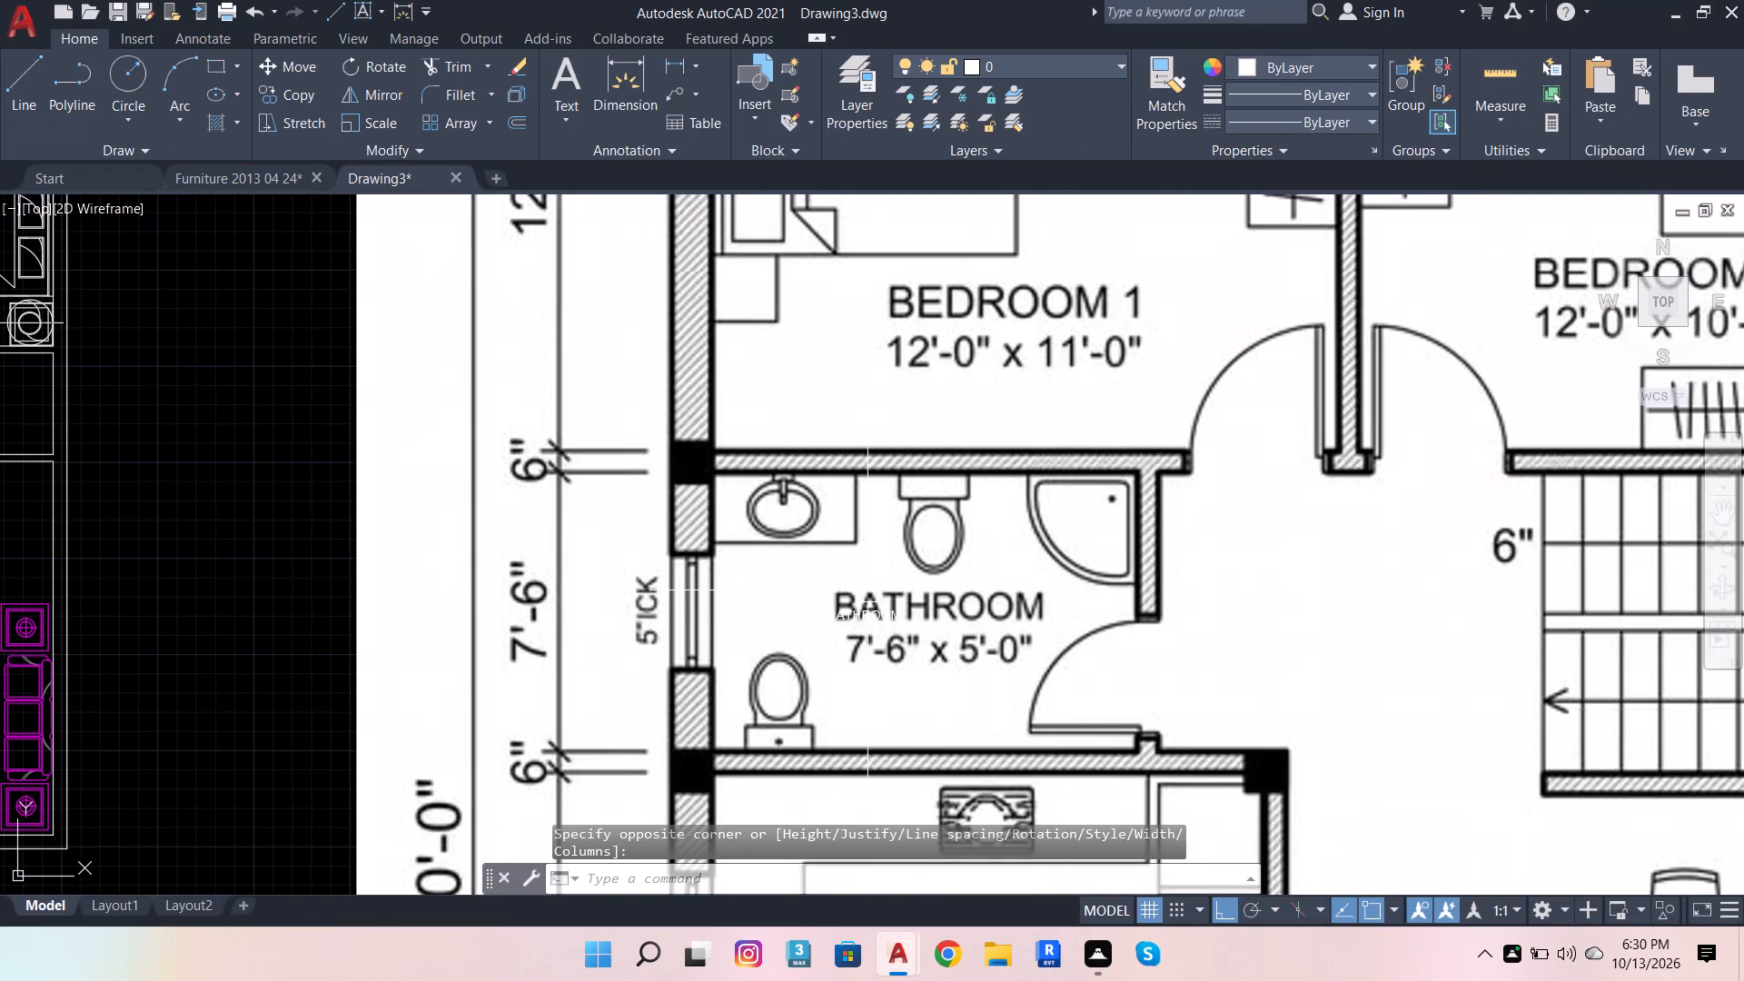
Move the BATHROOM label from the reference image into the room above the kitchen, with orthogonal restriction off.
click(791, 571)
click(953, 681)
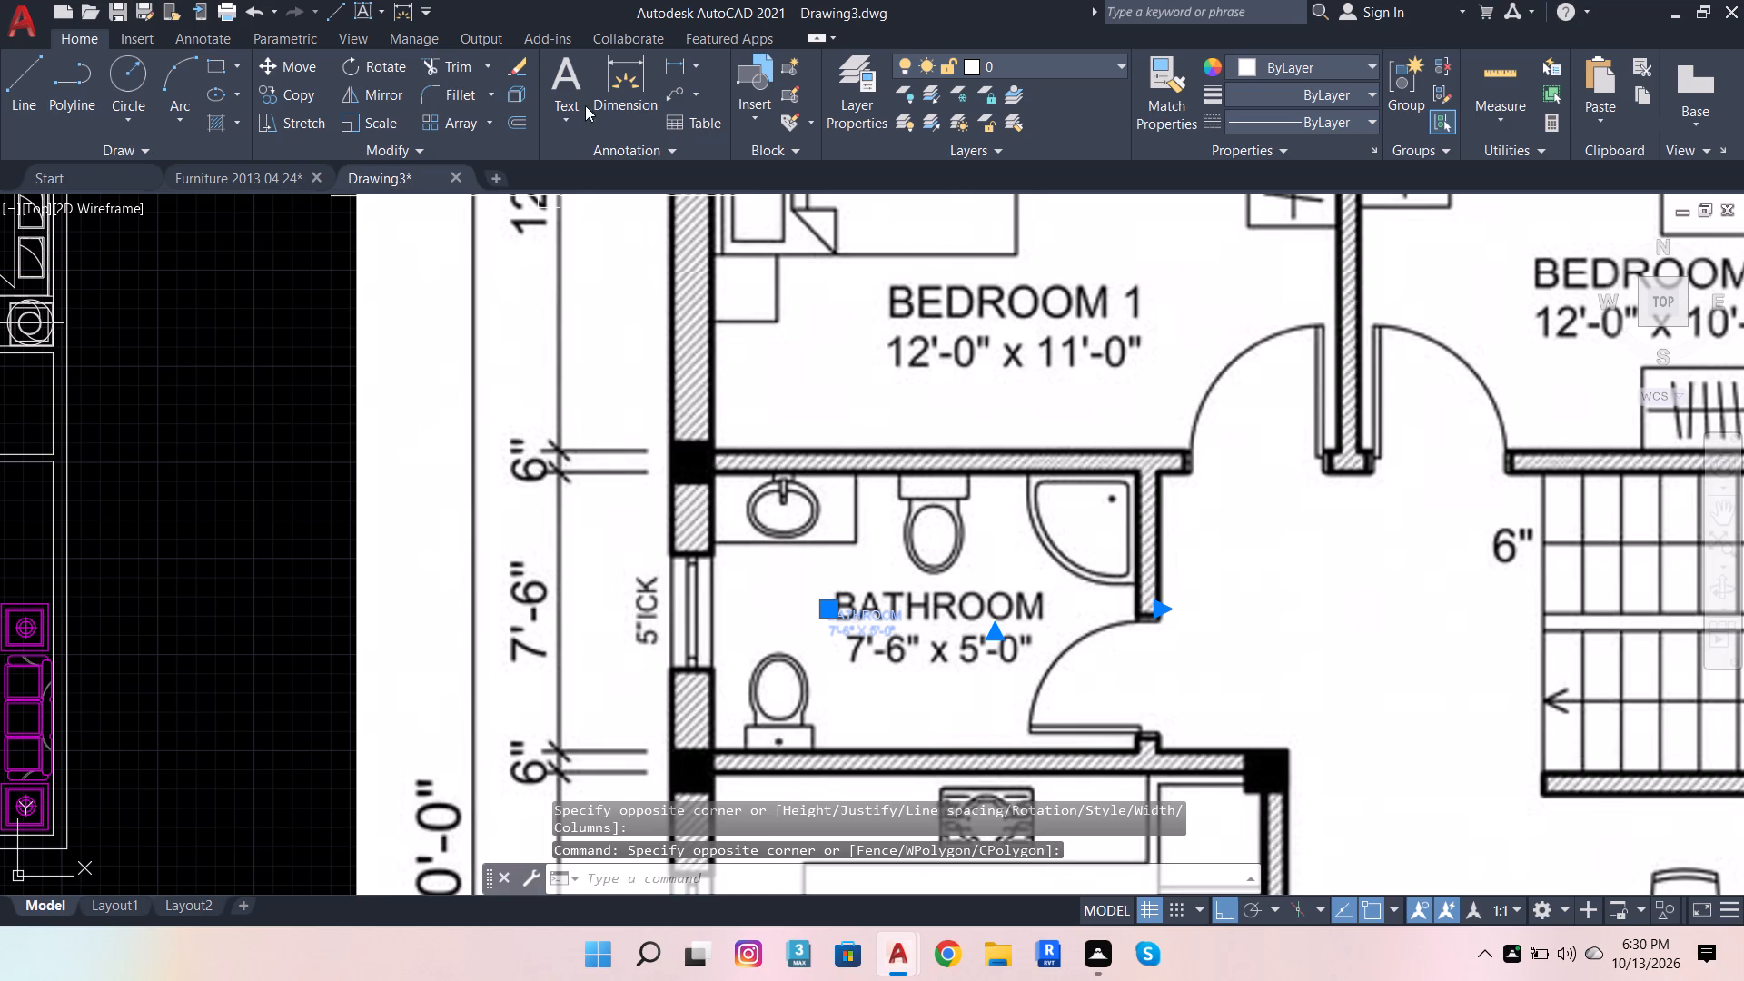
click(291, 59)
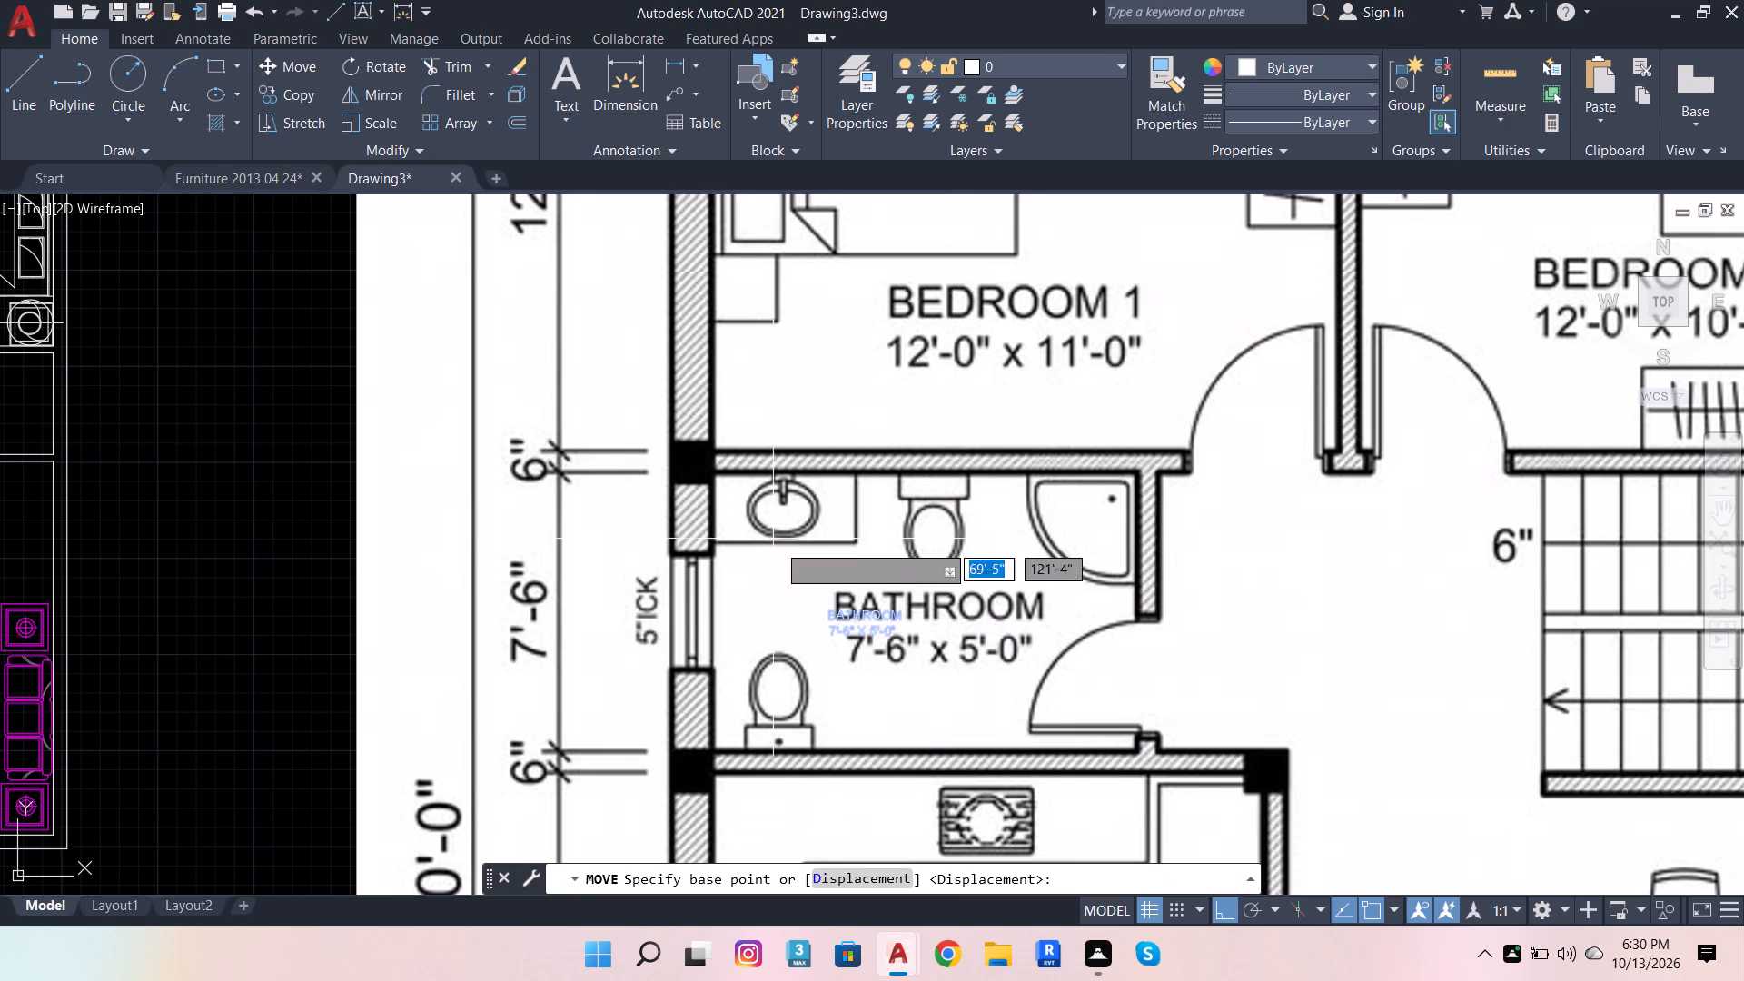
click(827, 624)
scroll(1328, 517, down, 2)
scroll(695, 532, up, 2)
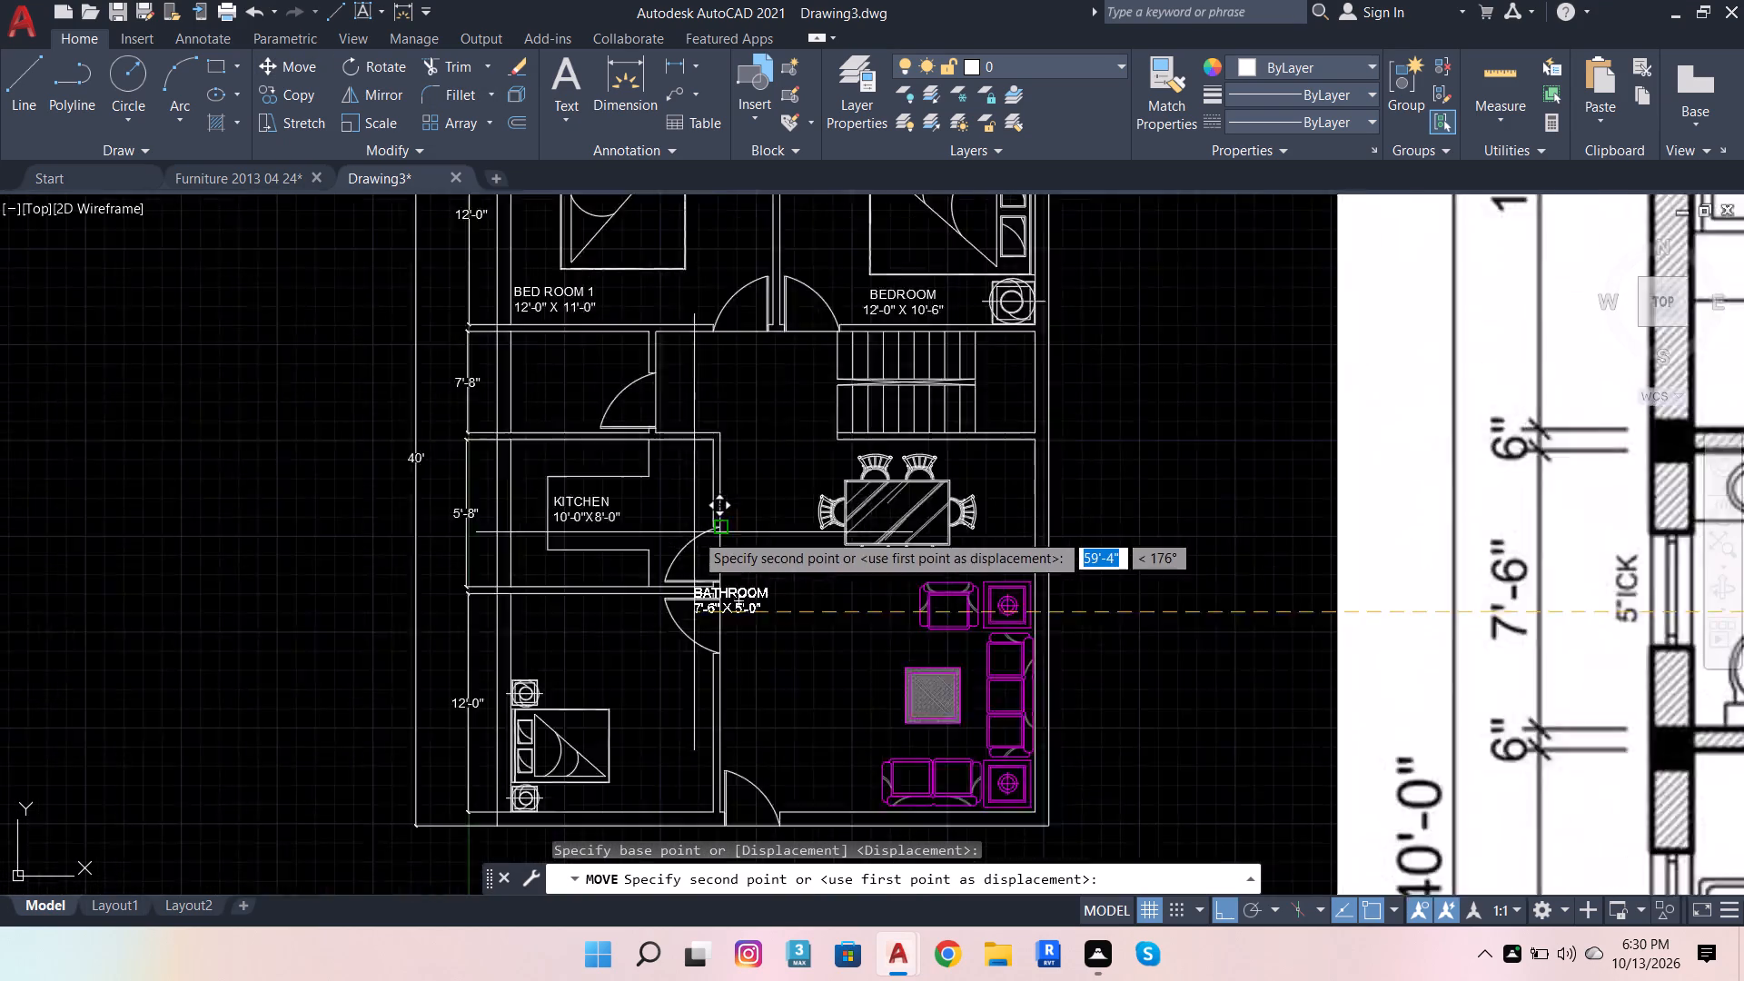
scroll(694, 532, up, 1)
click(1244, 918)
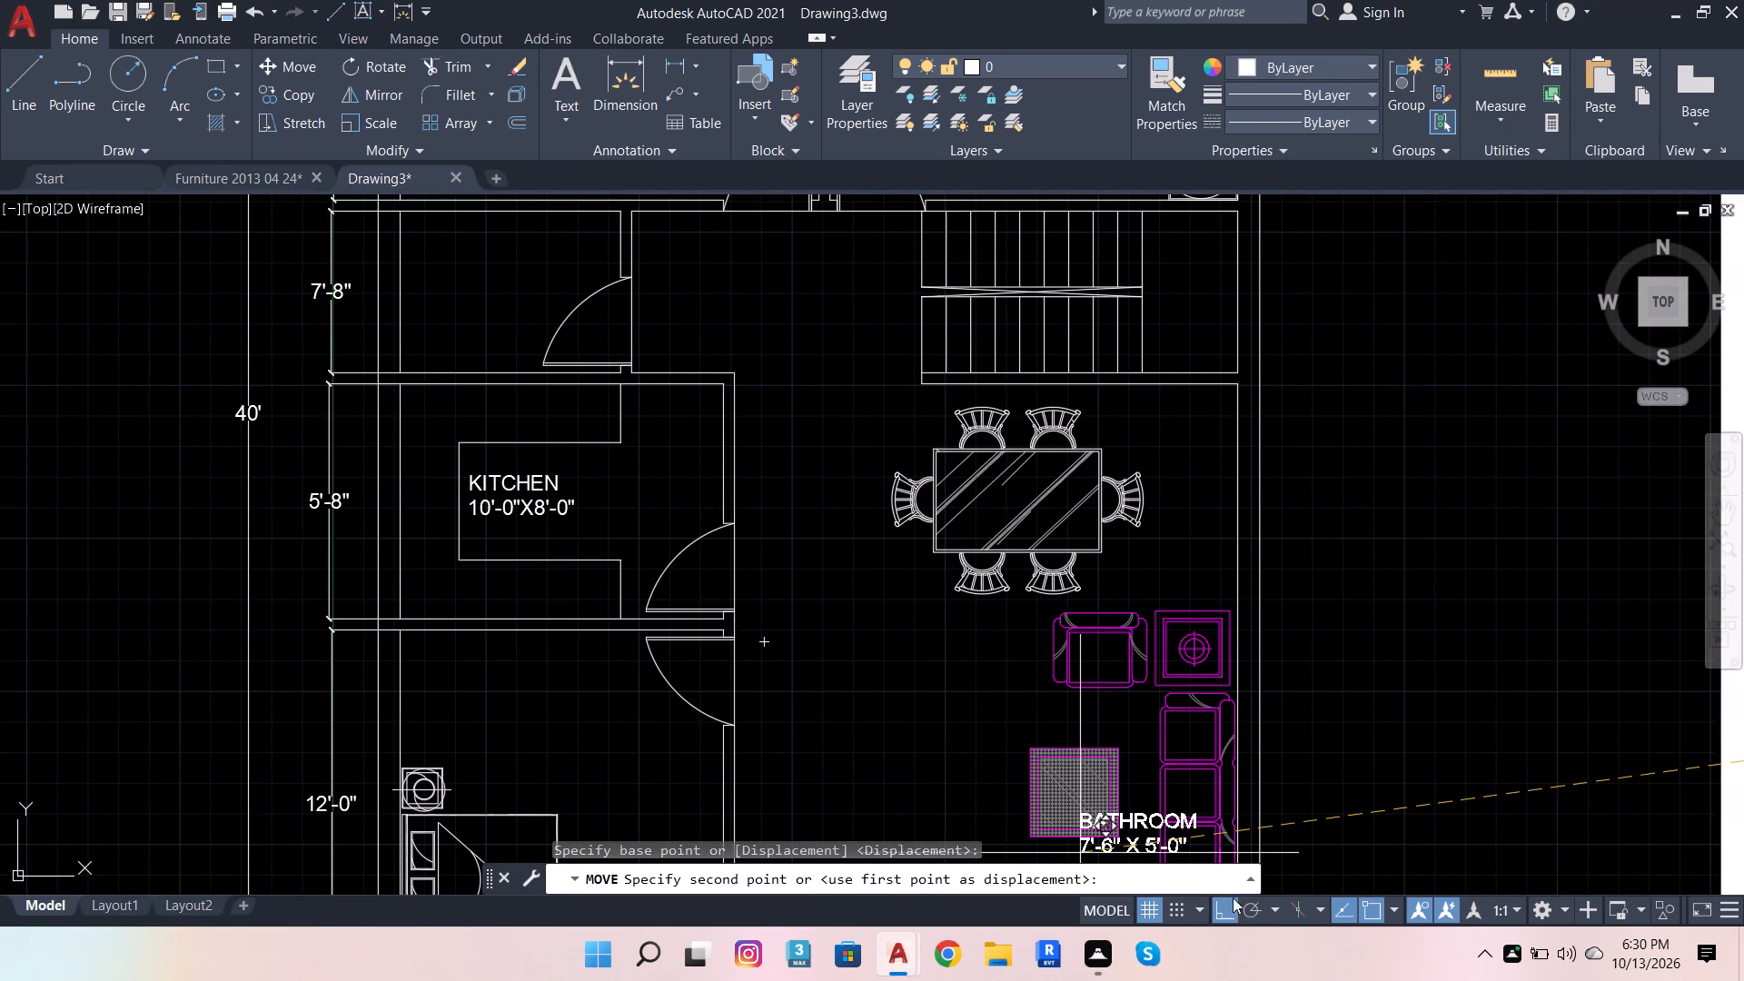
click(1253, 905)
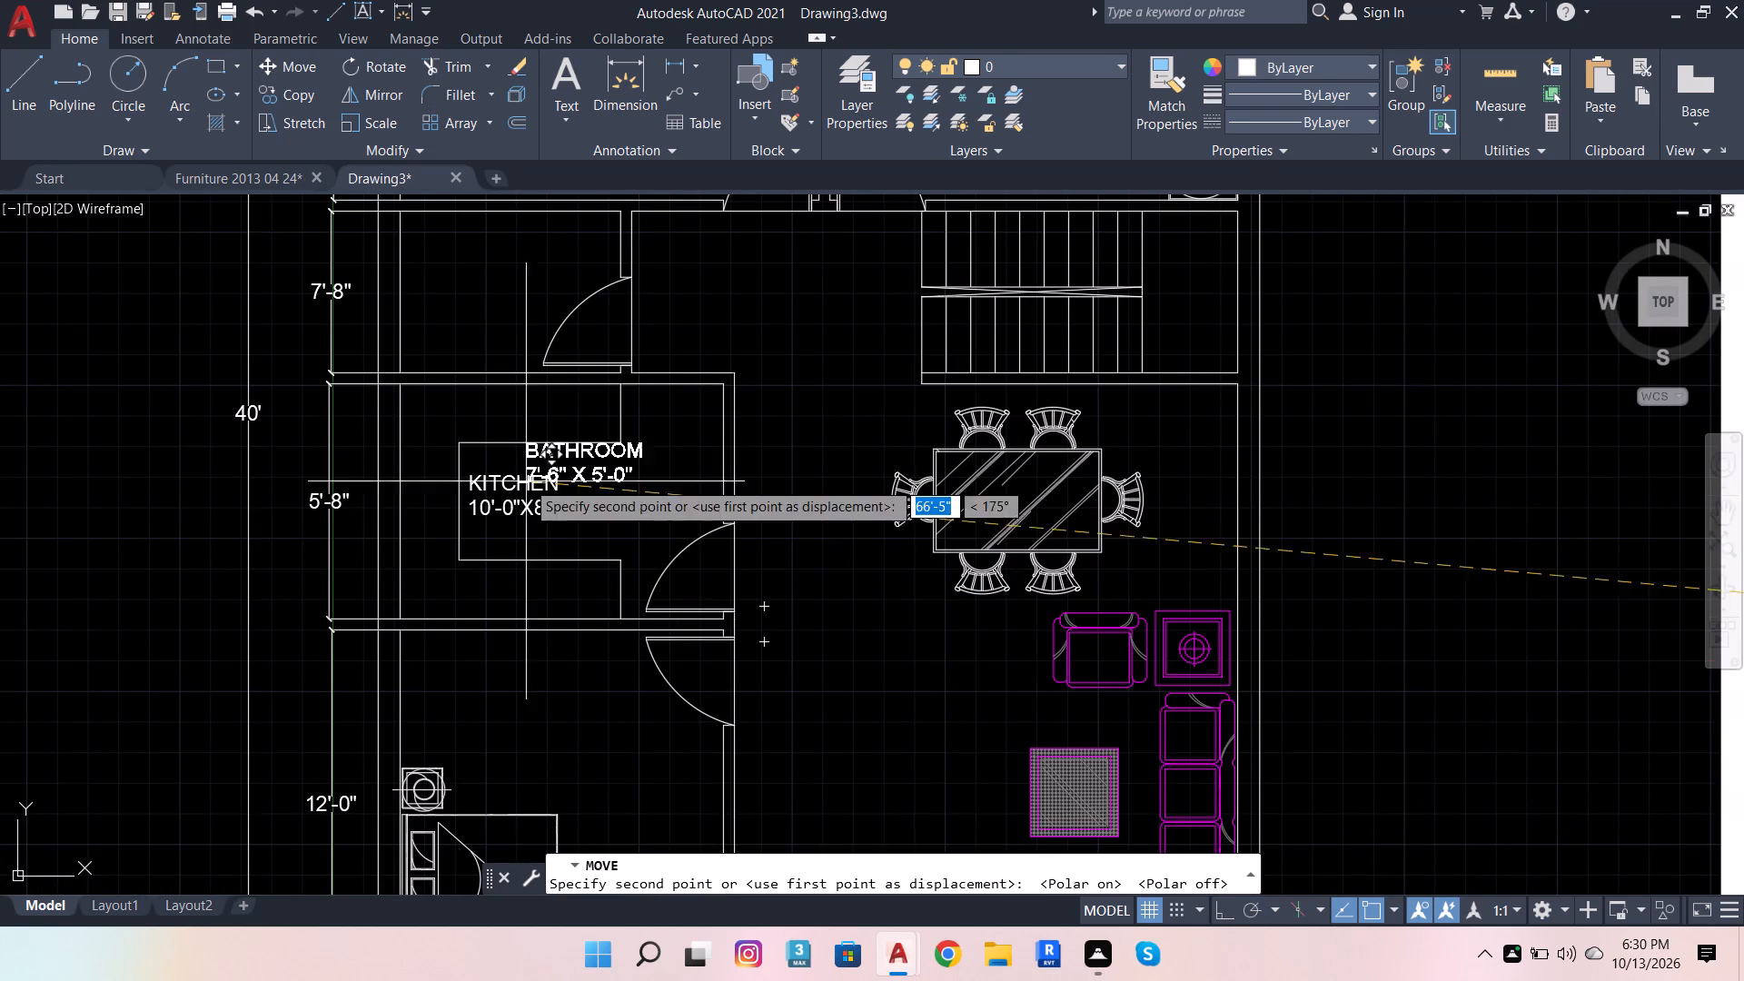
click(408, 302)
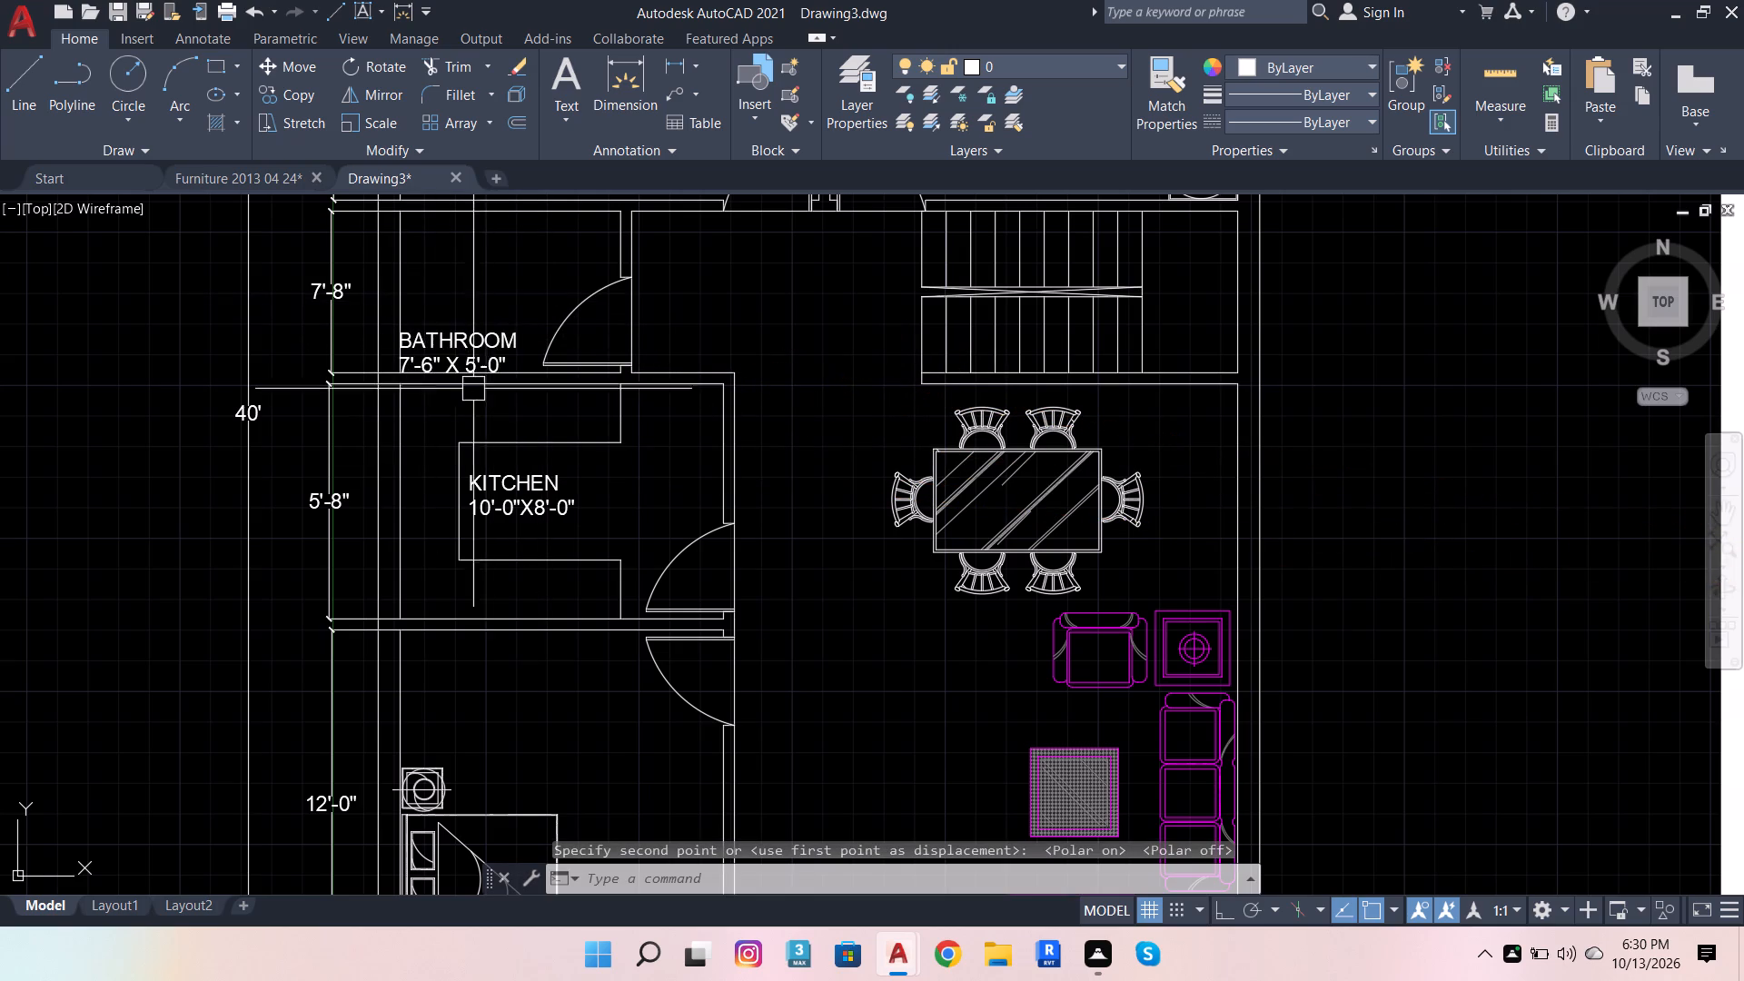
Move the BATHROOM label up and inward, clear of the bathroom's walls and beside its door swing.
scroll(460, 365, up, 1)
click(460, 364)
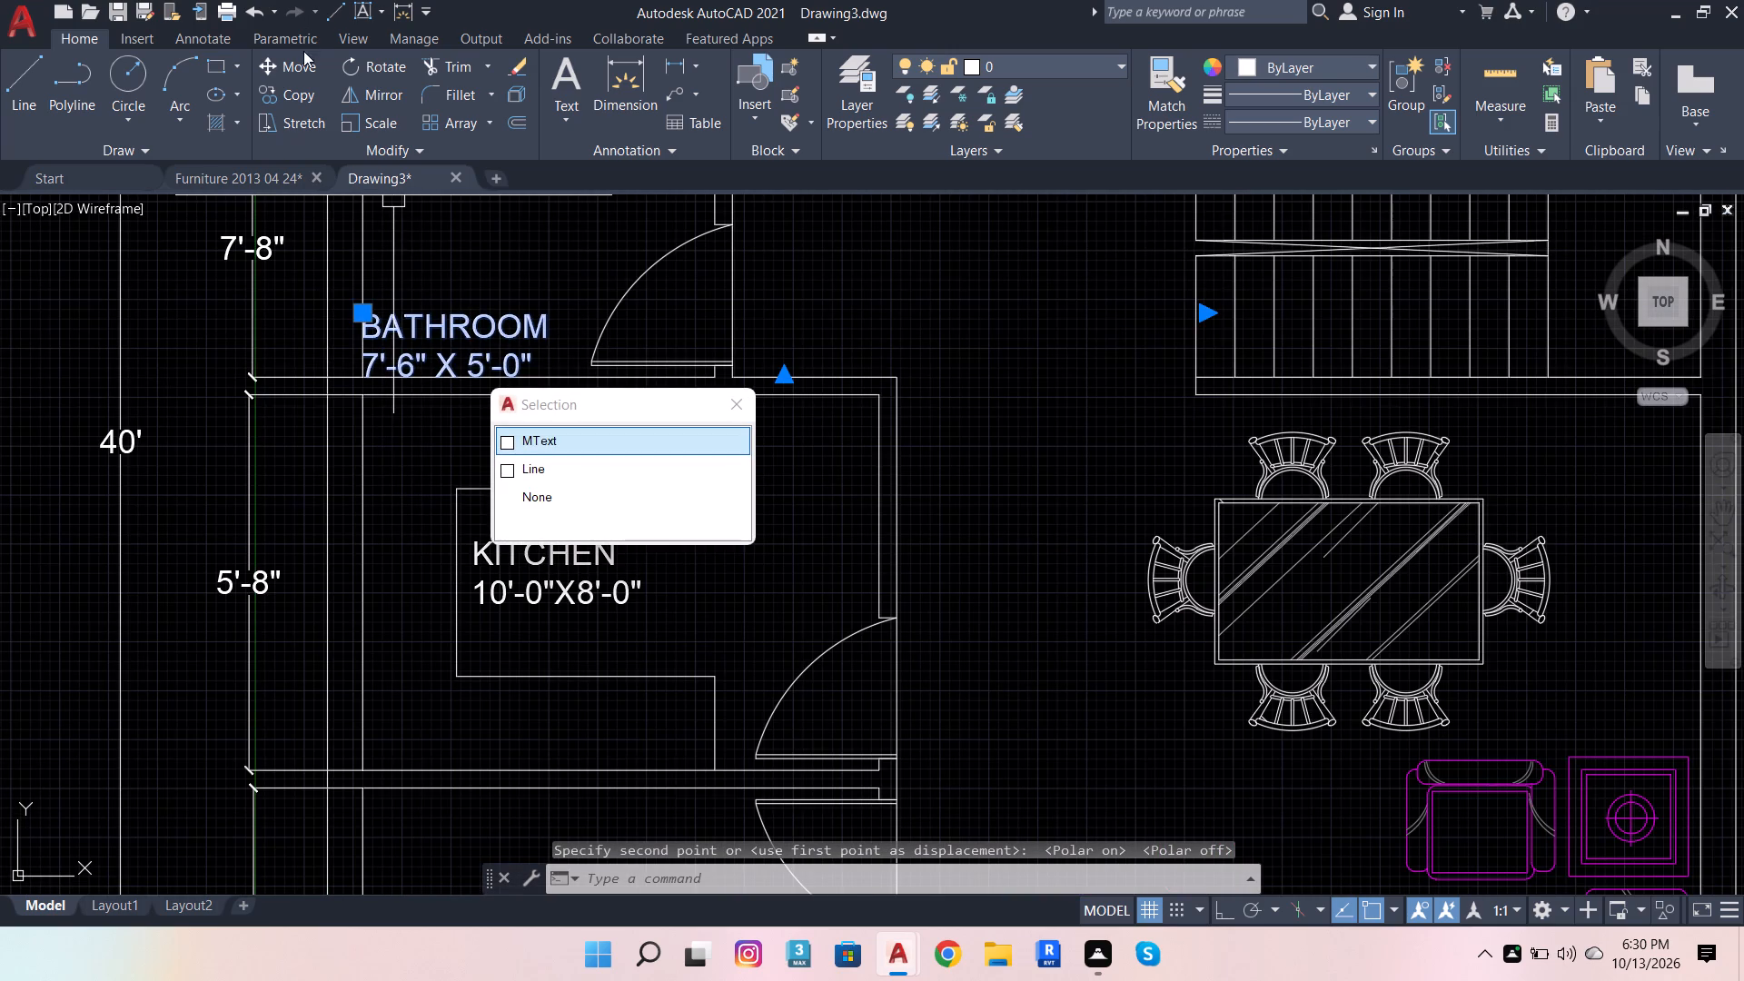
click(302, 63)
click(461, 311)
scroll(620, 435, down, 1)
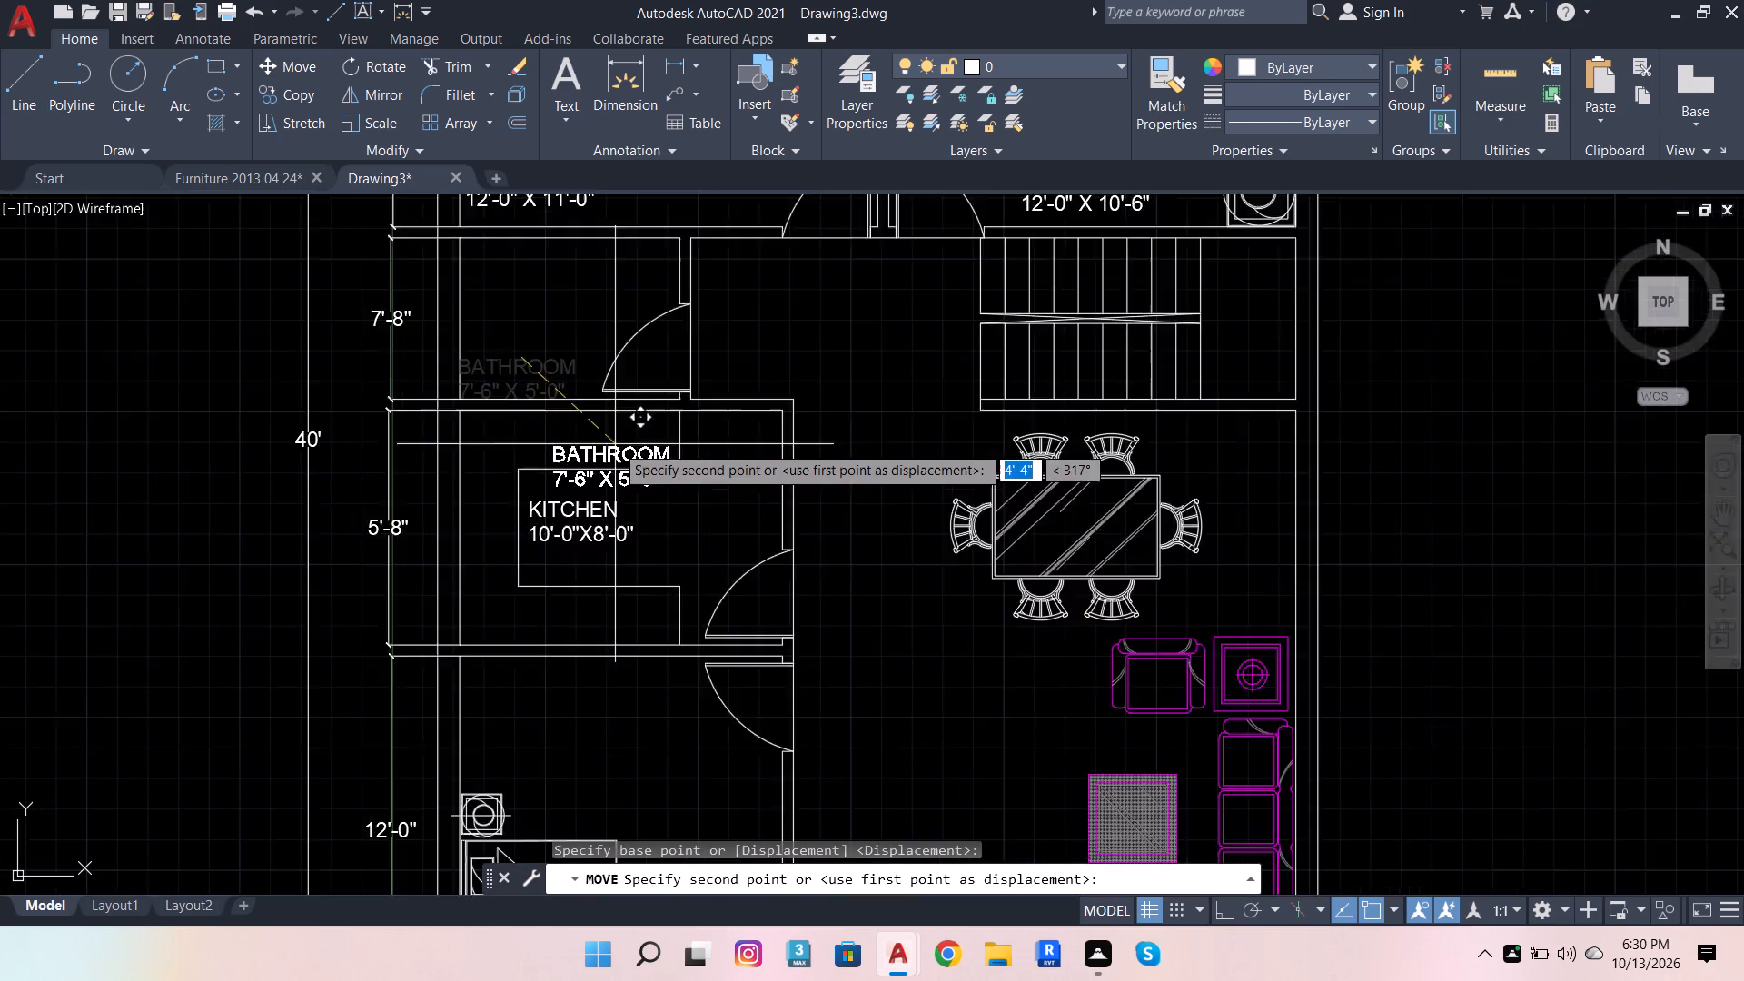
scroll(615, 444, down, 1)
scroll(554, 343, up, 1)
click(578, 352)
scroll(585, 479, down, 1)
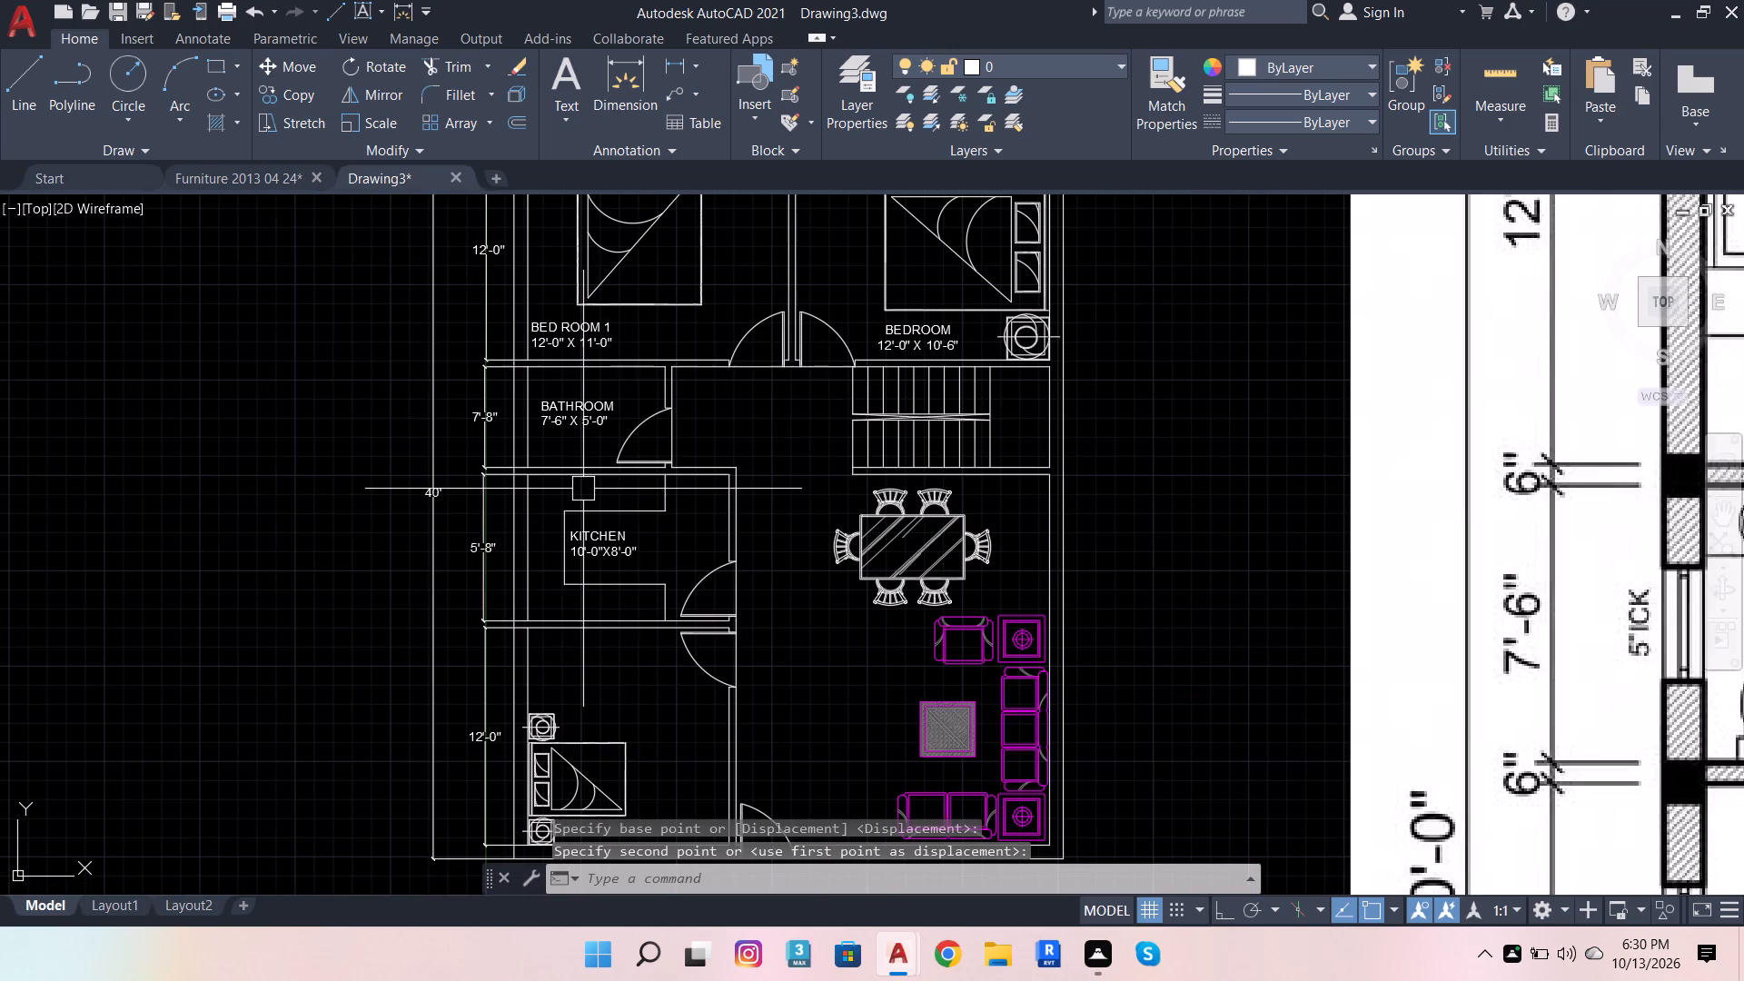
key(Escape)
key(Escape)
key(Escape)
key(Escape)
key(Escape)
key(Escape)
key(Escape)
key(Escape)
key(Escape)
Save the drawing in the work folder as Drawing3.dwg DAY 05.00.
scroll(673, 478, down, 1)
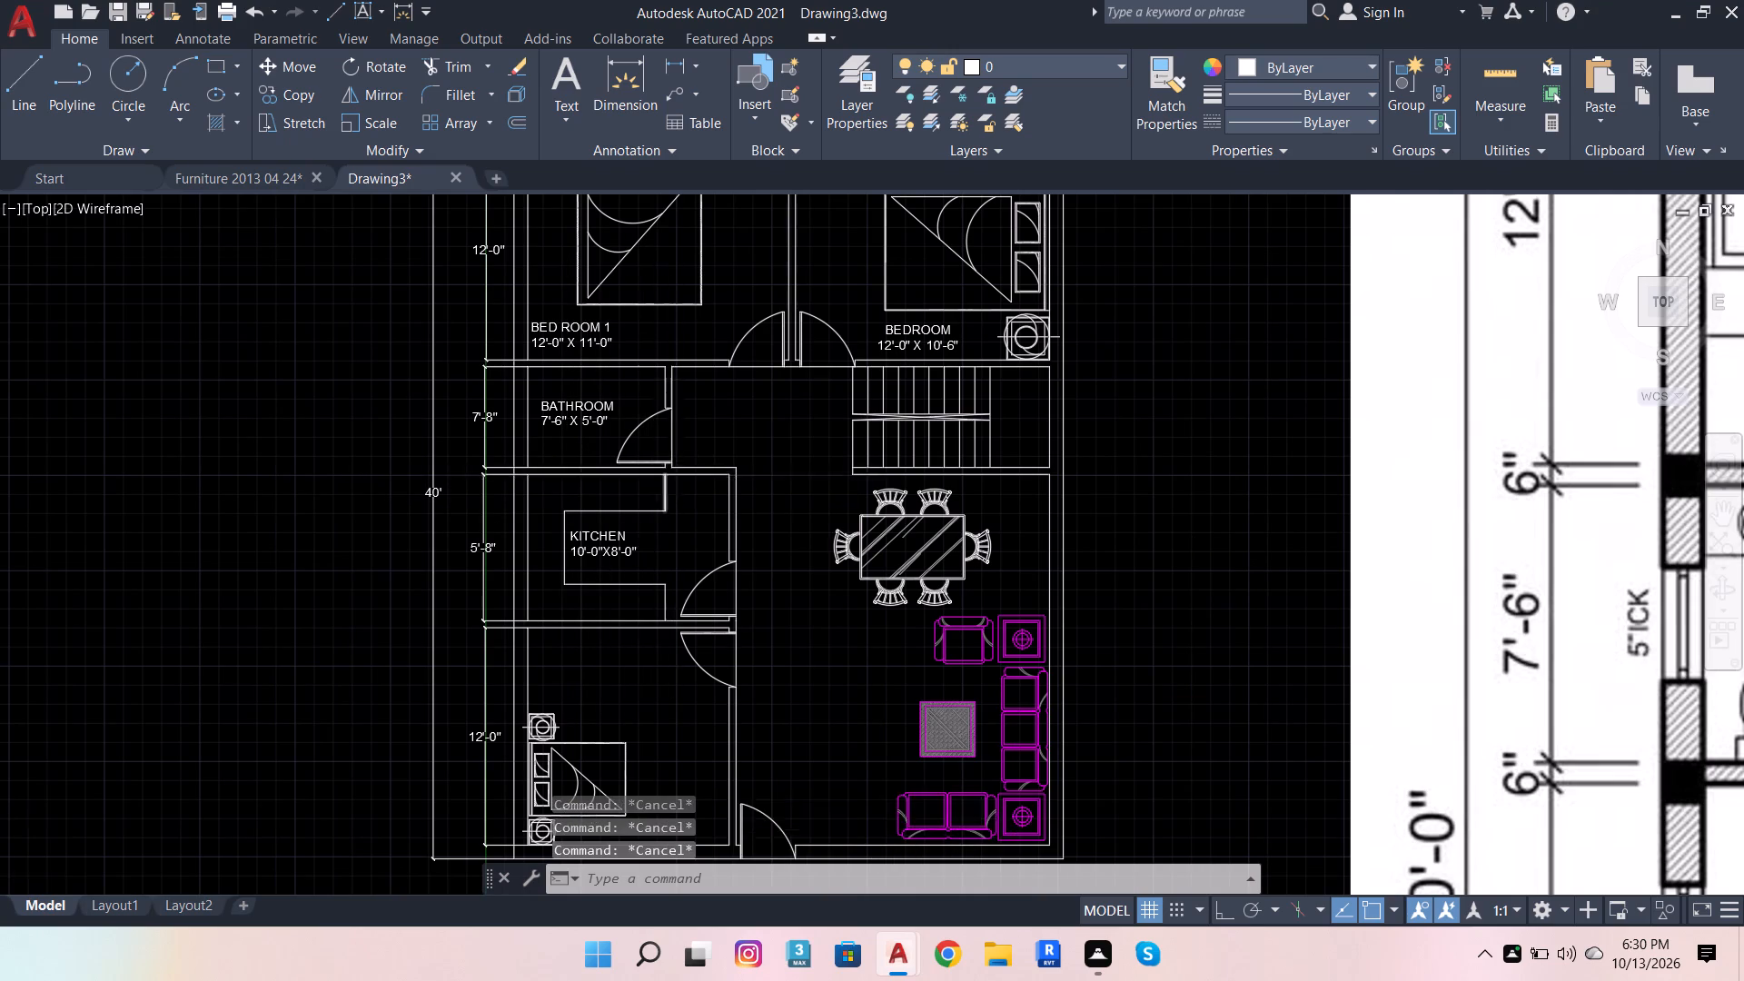
scroll(673, 478, down, 1)
scroll(845, 527, down, 1)
key(ctrl+s)
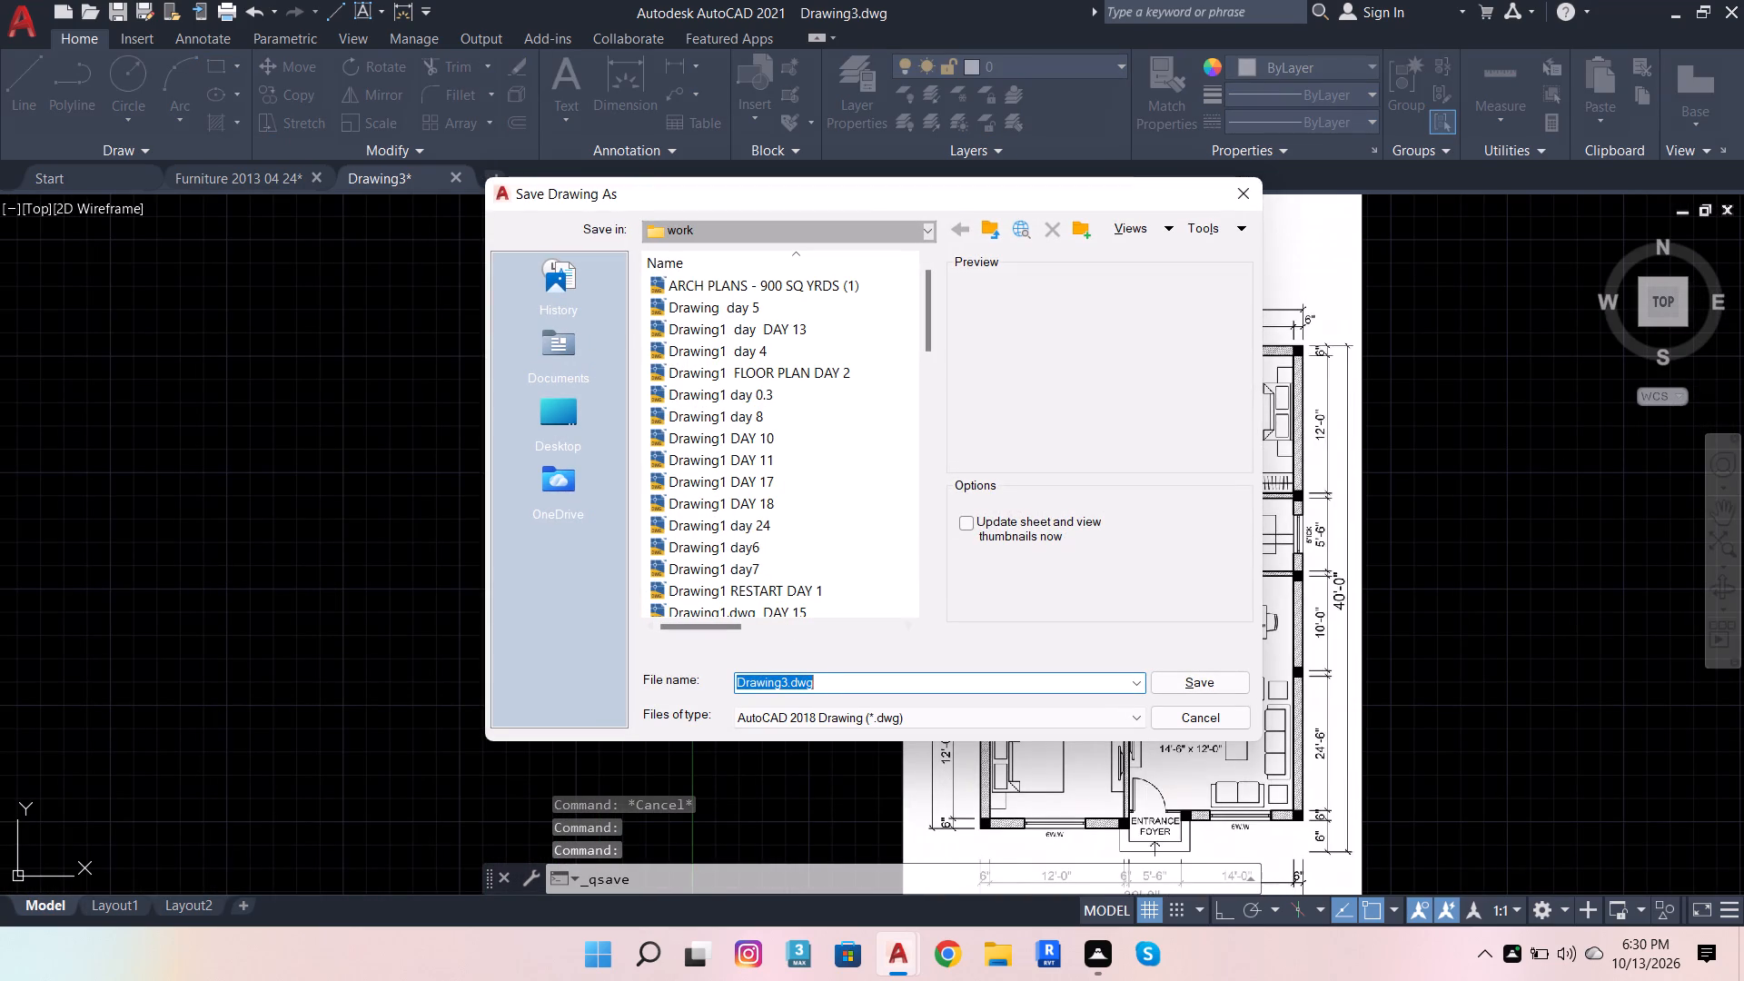
click(863, 681)
key(space)
text(DA)
key(y)
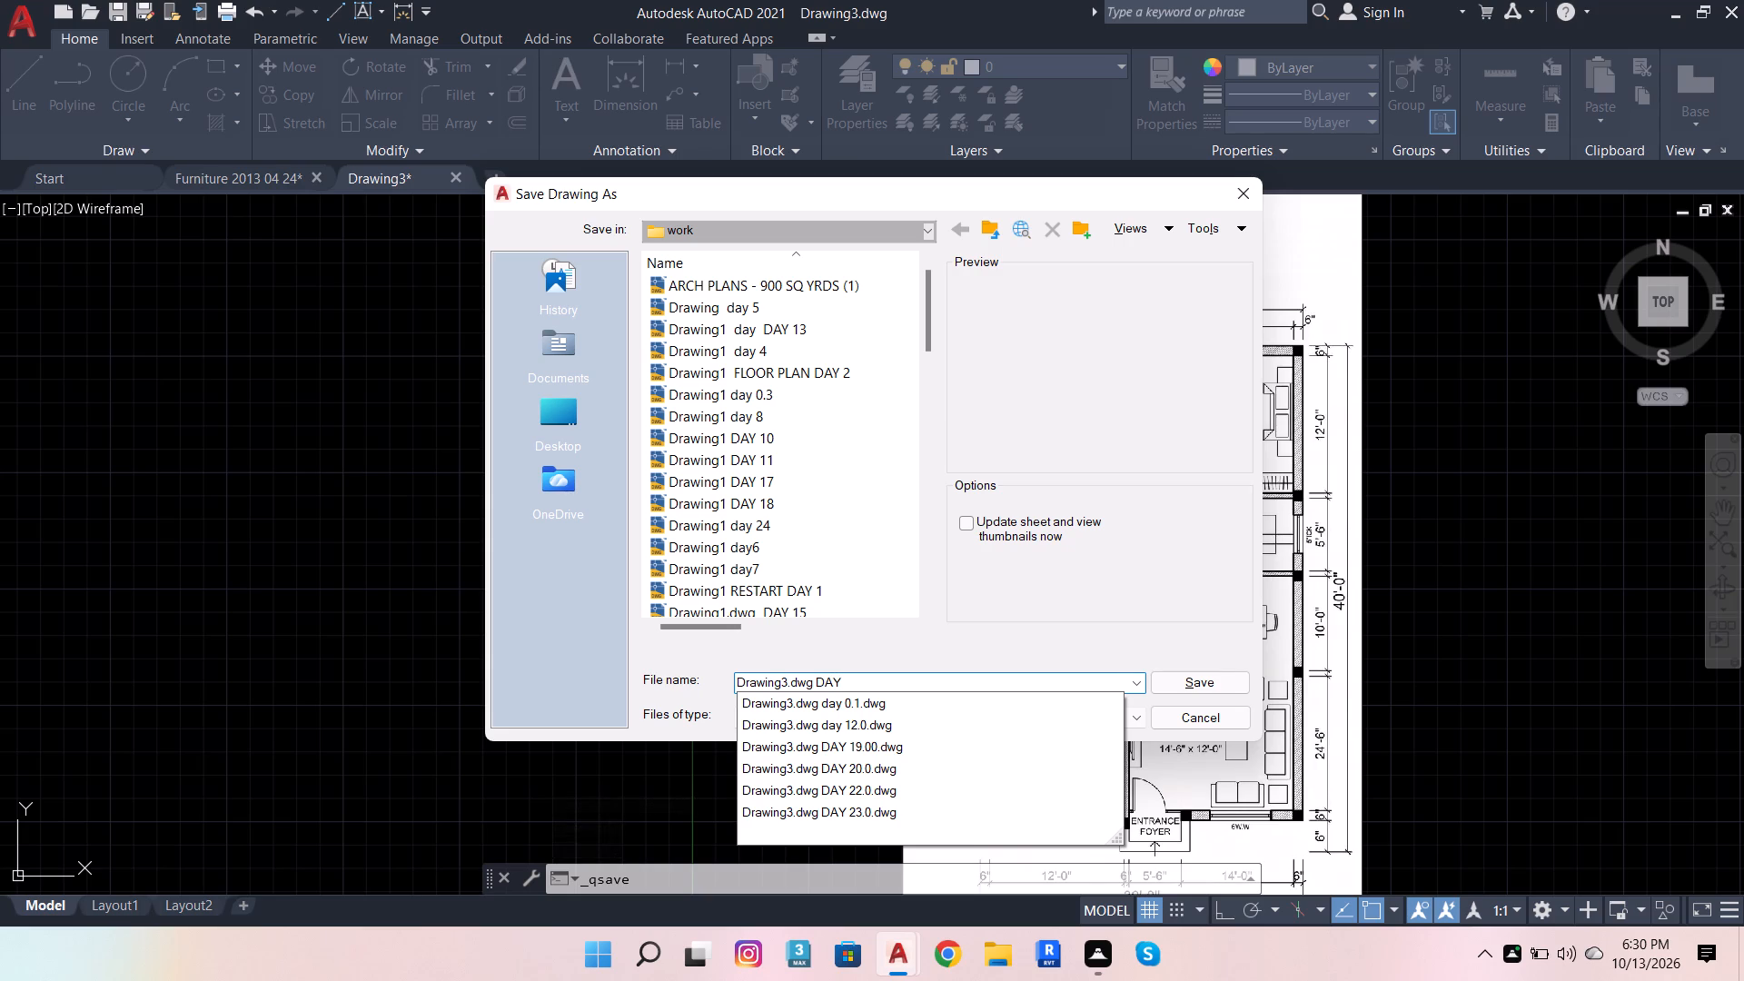
key(space)
text(0)
key(5)
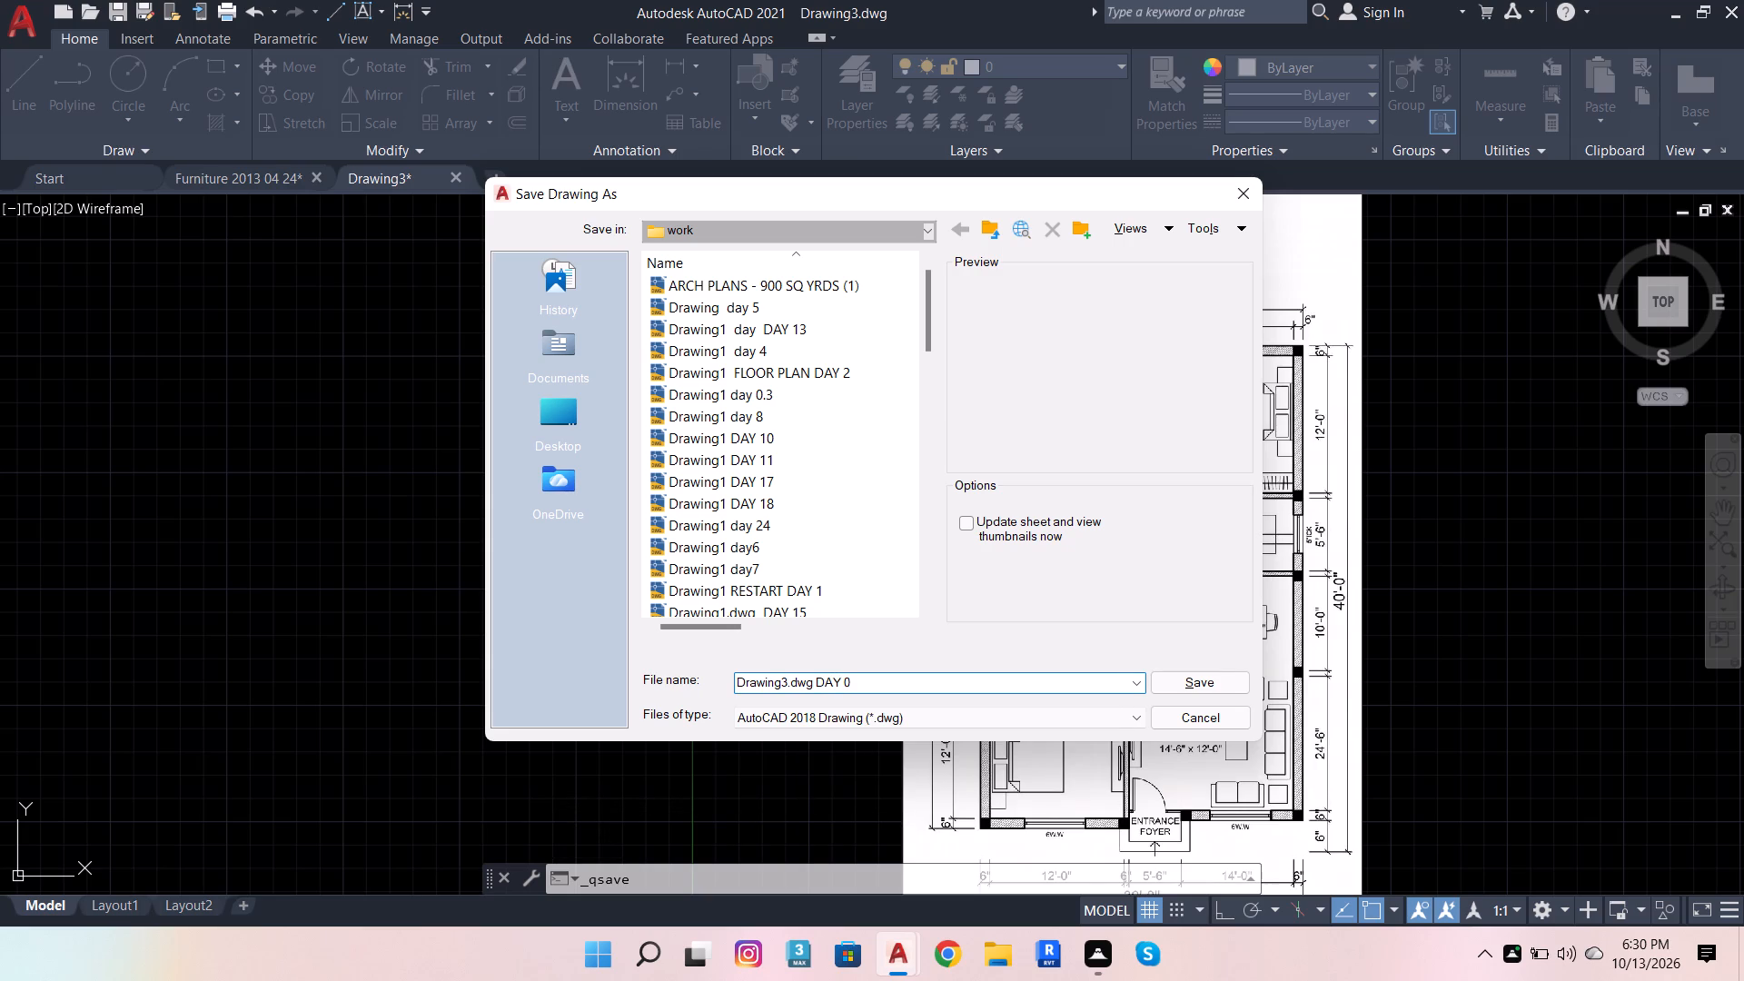
text(.00)
key(Return)
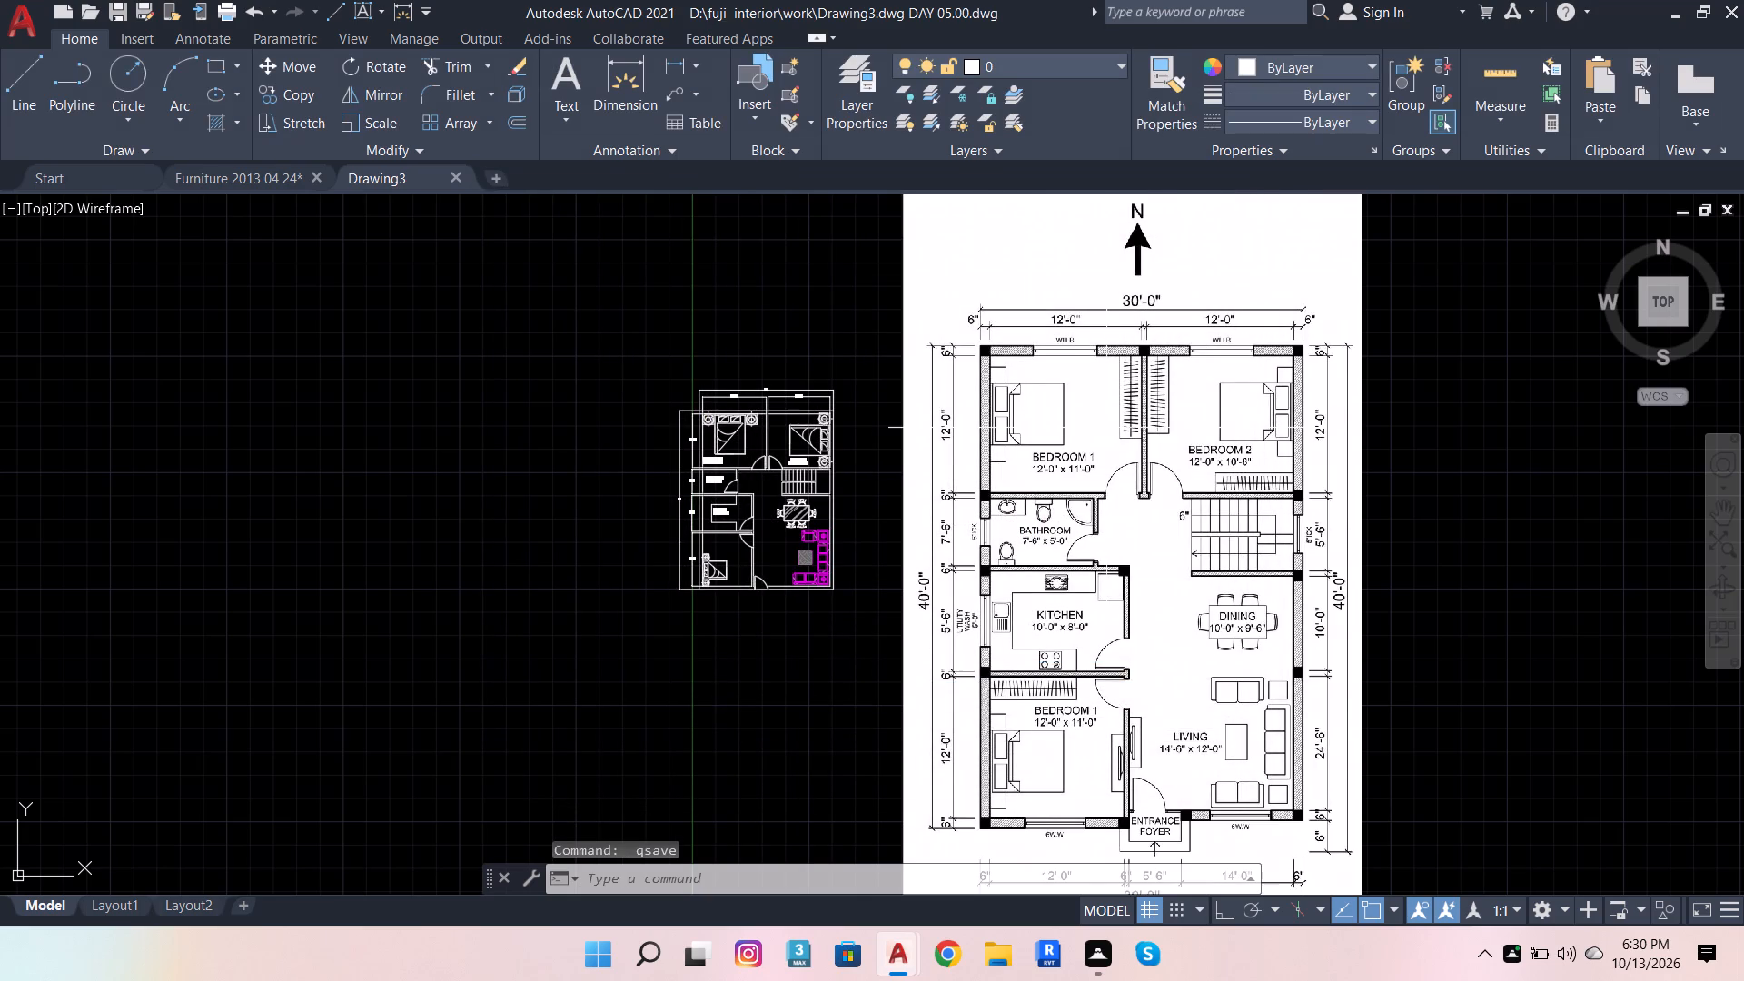
Quit AutoCAD, closing the saved floor plan drawing.
key(s)
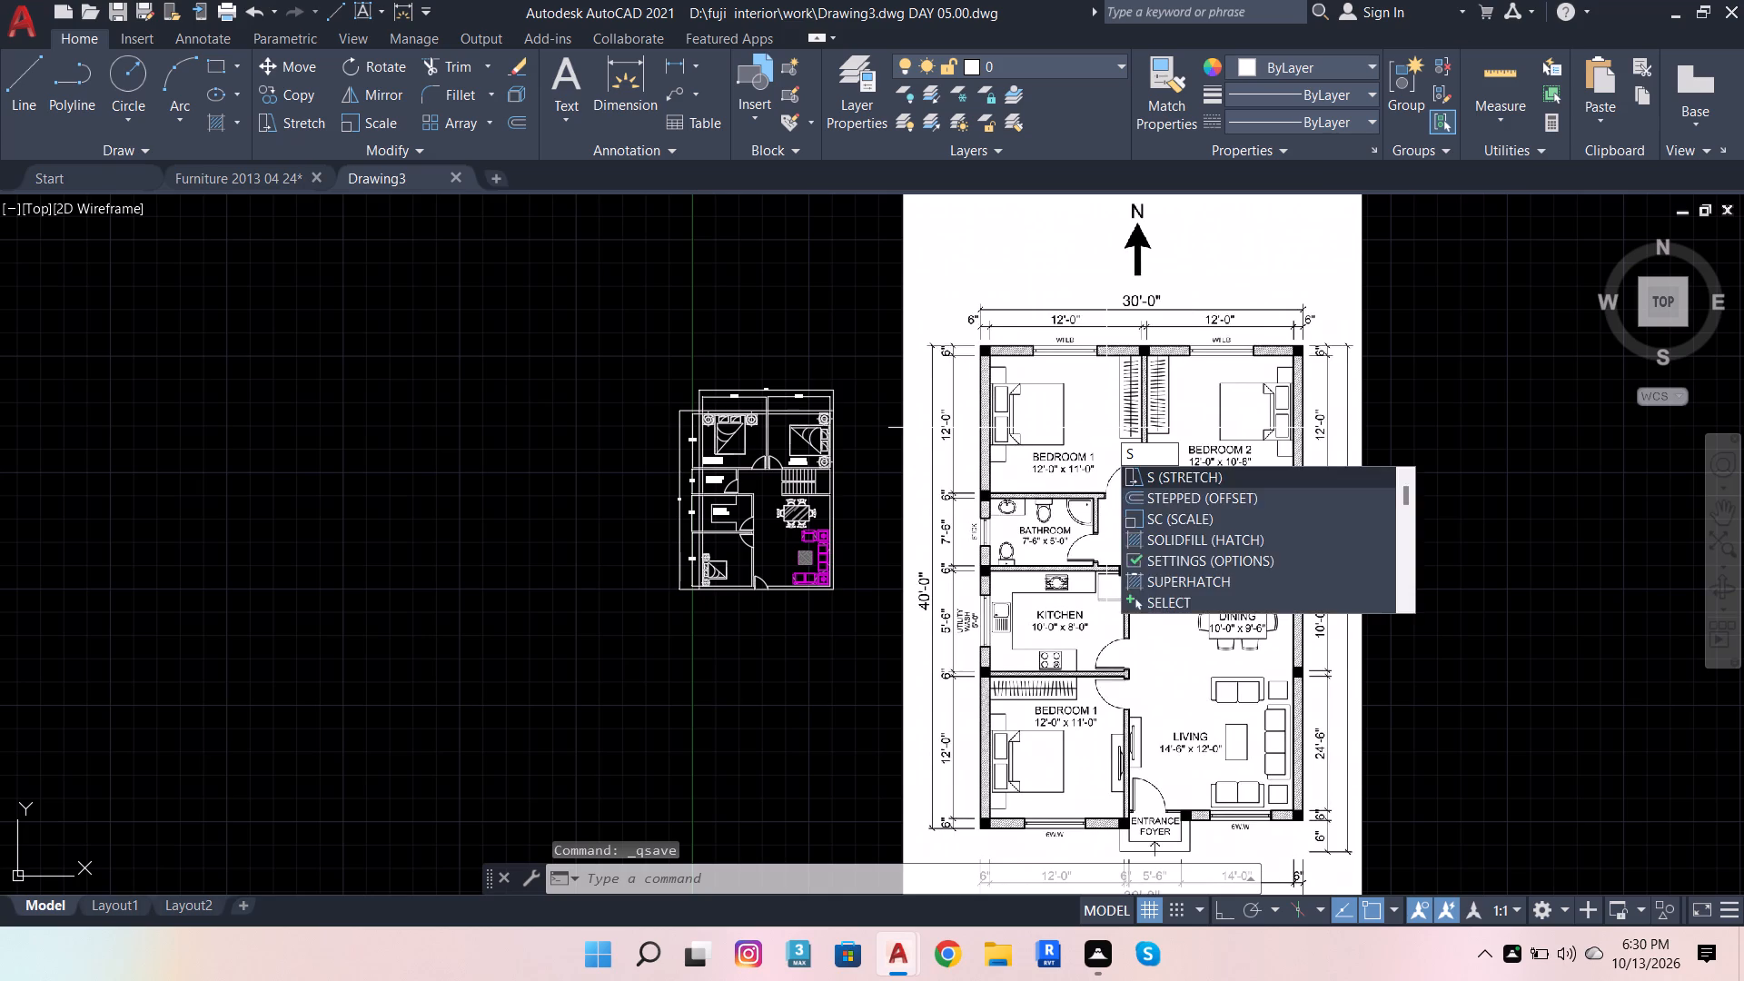
click(1743, 0)
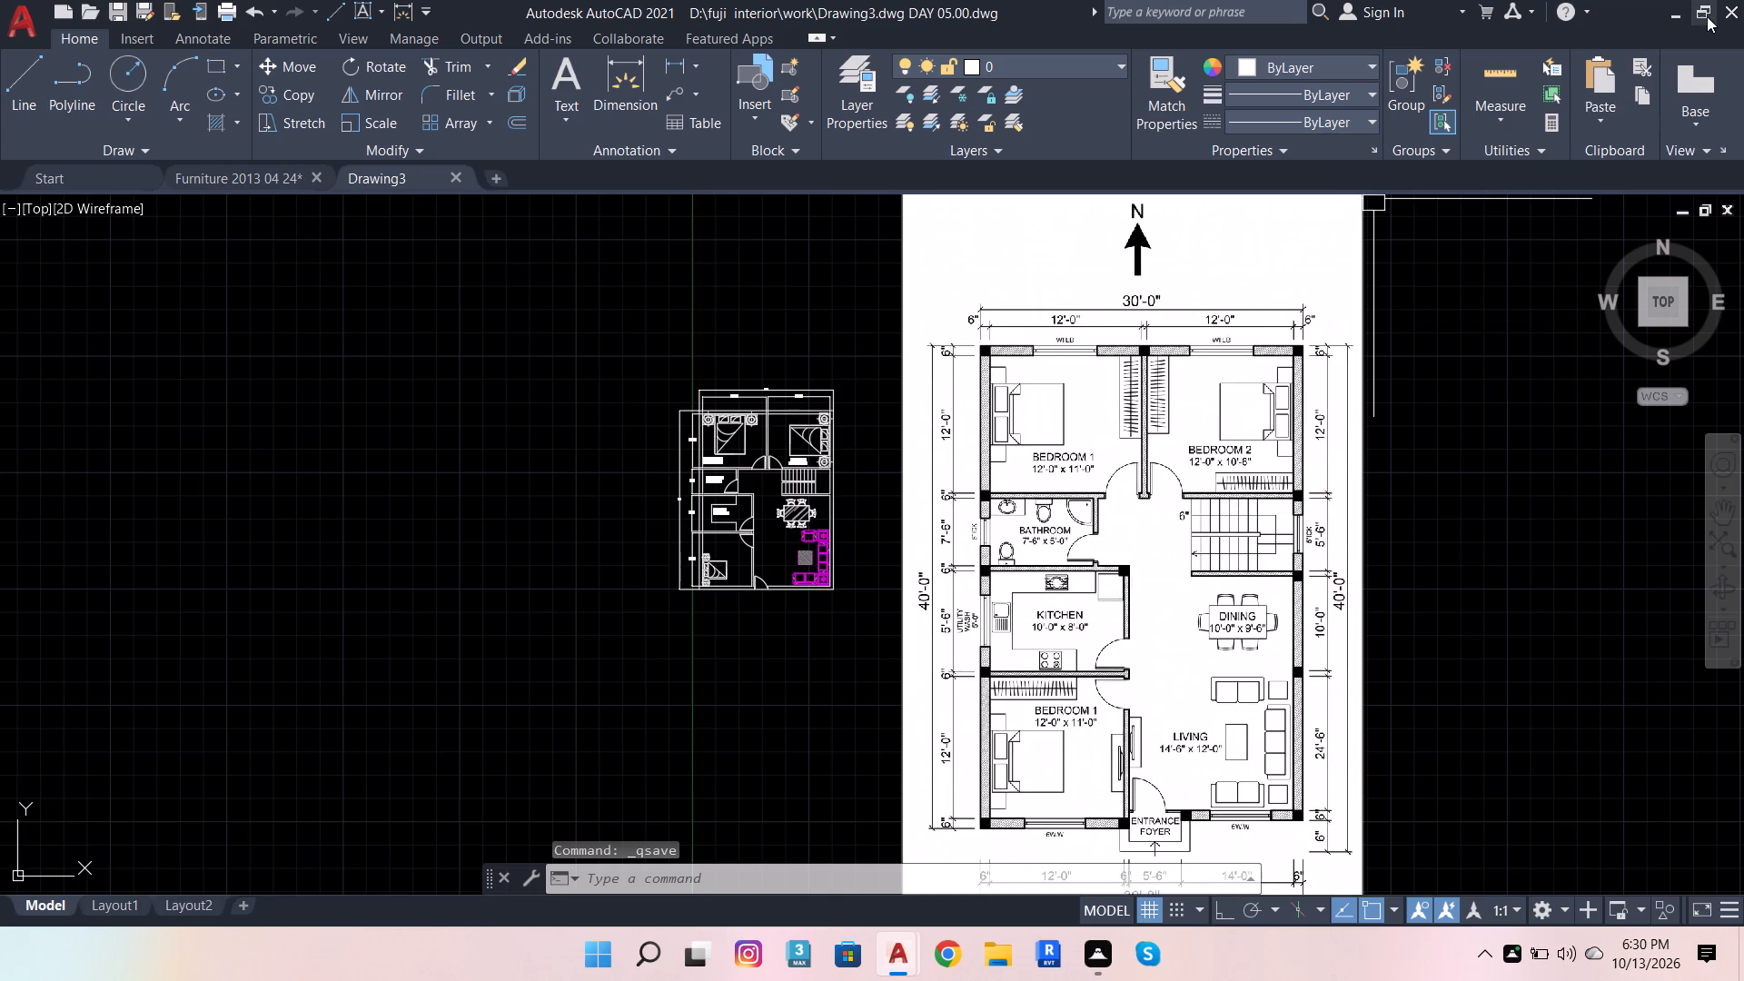
click(1743, 0)
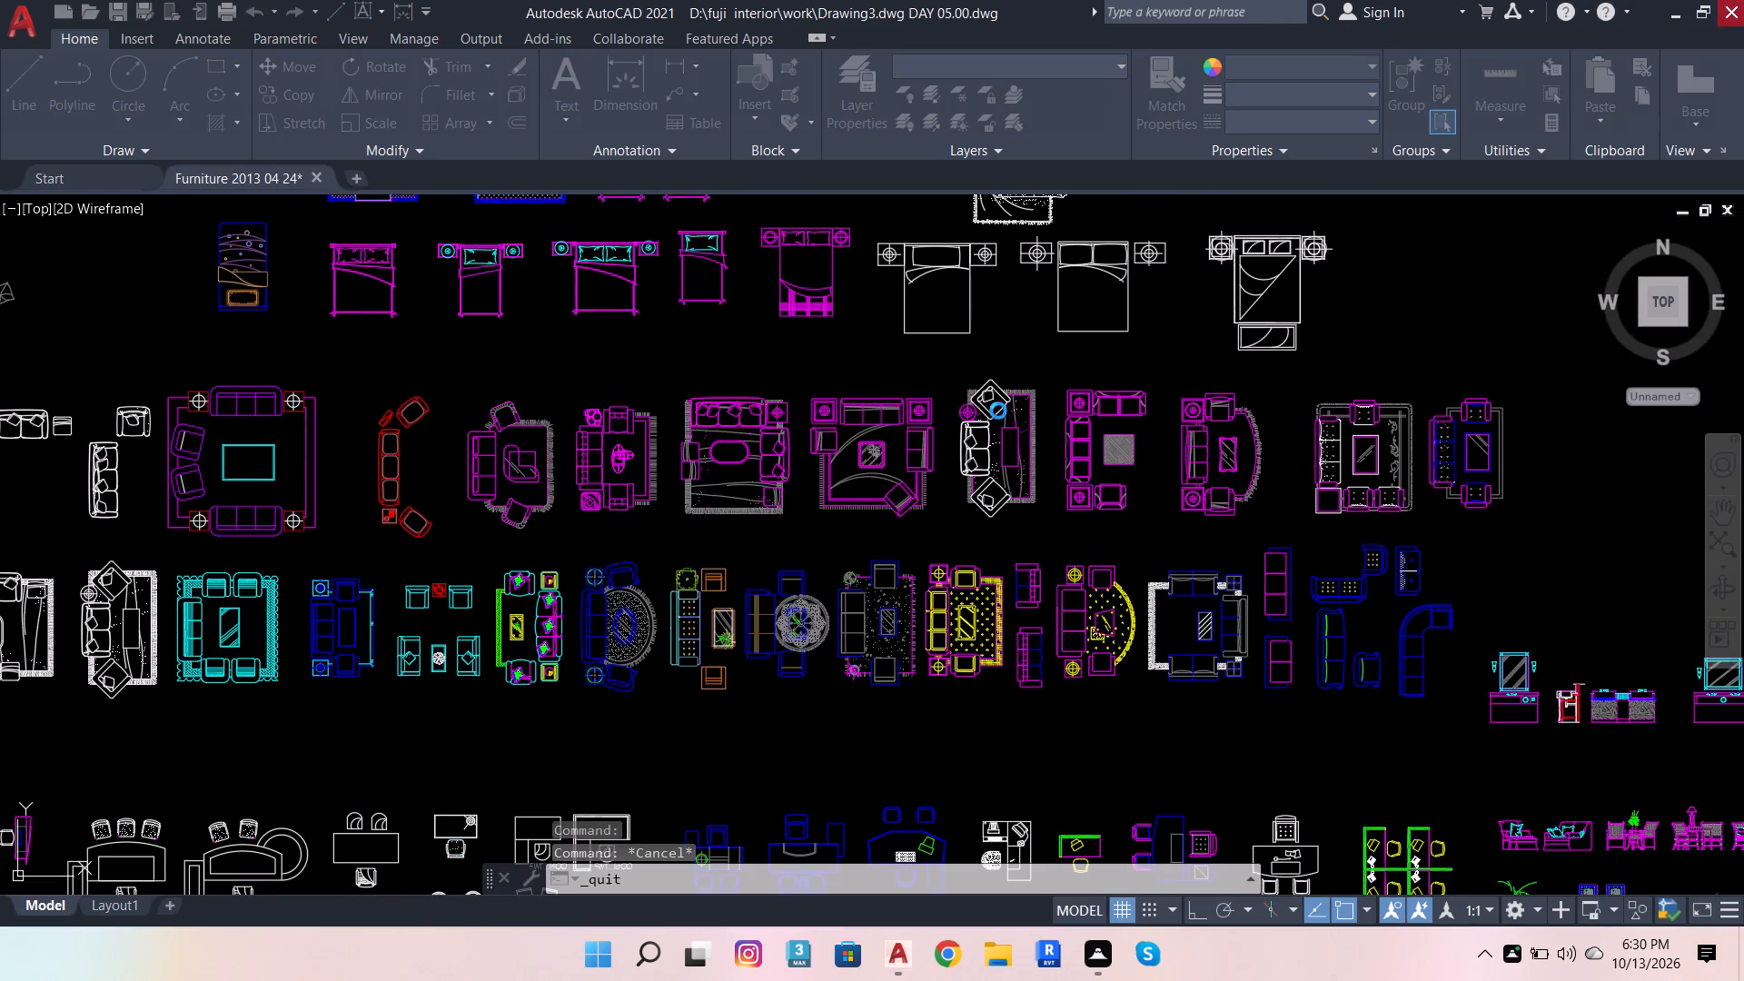
click(934, 521)
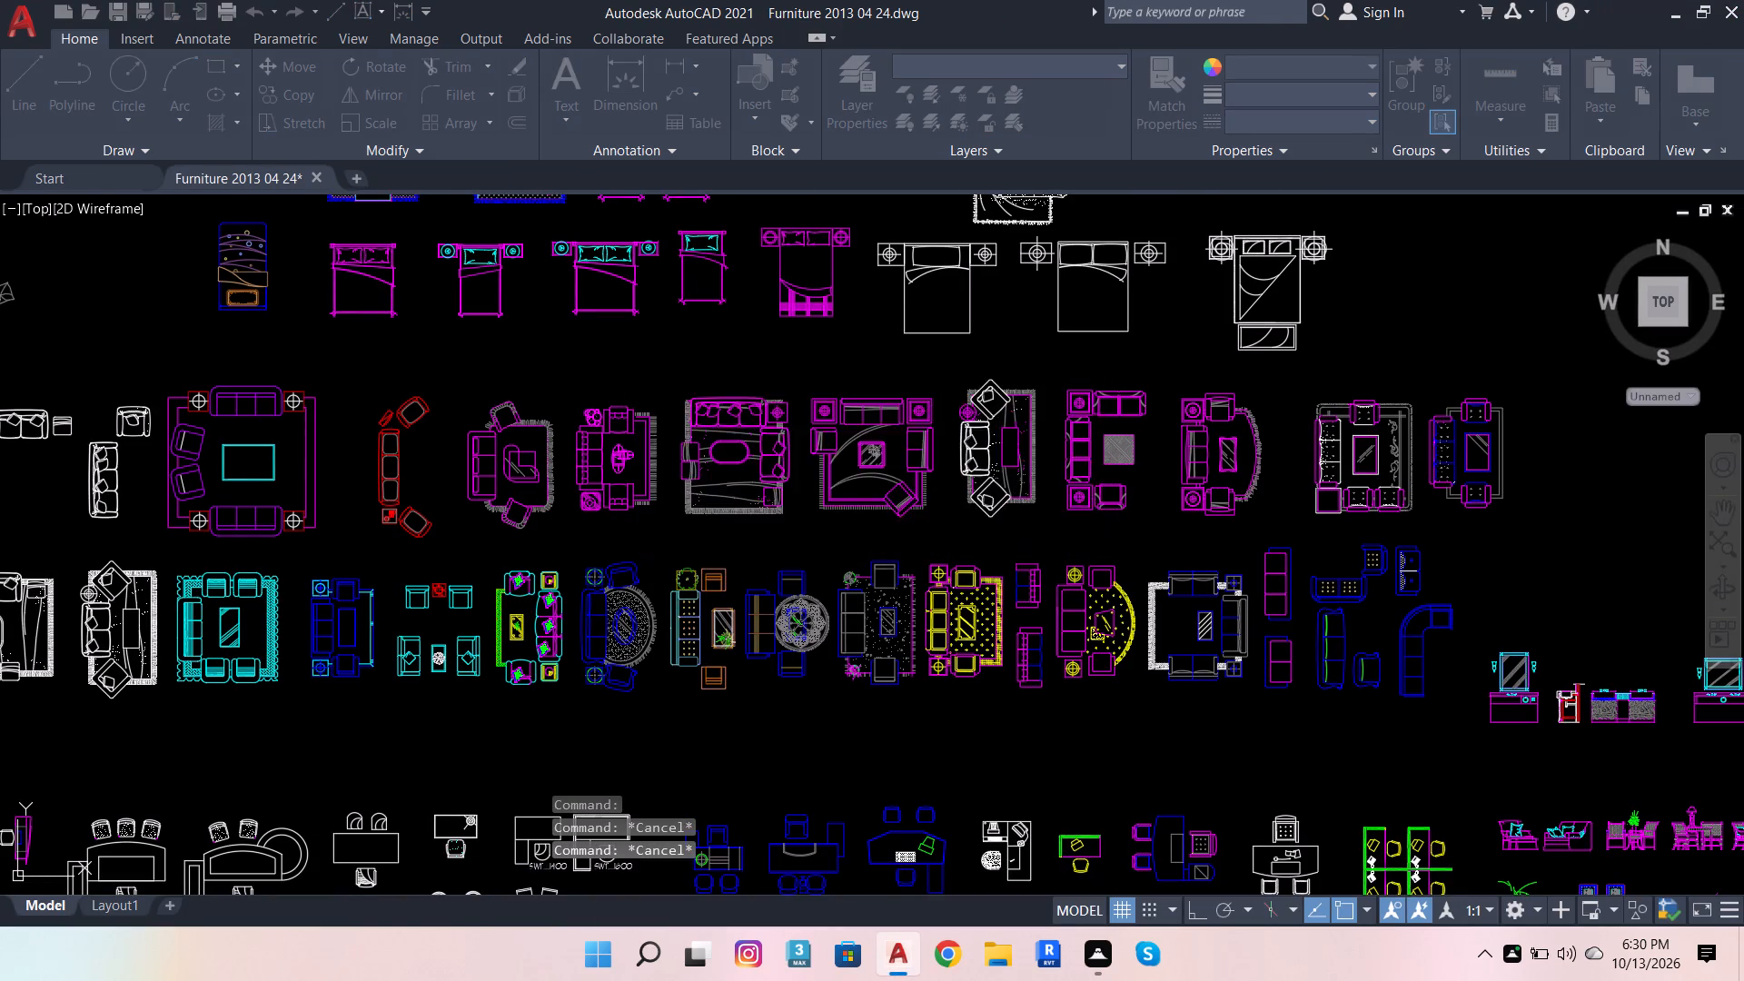
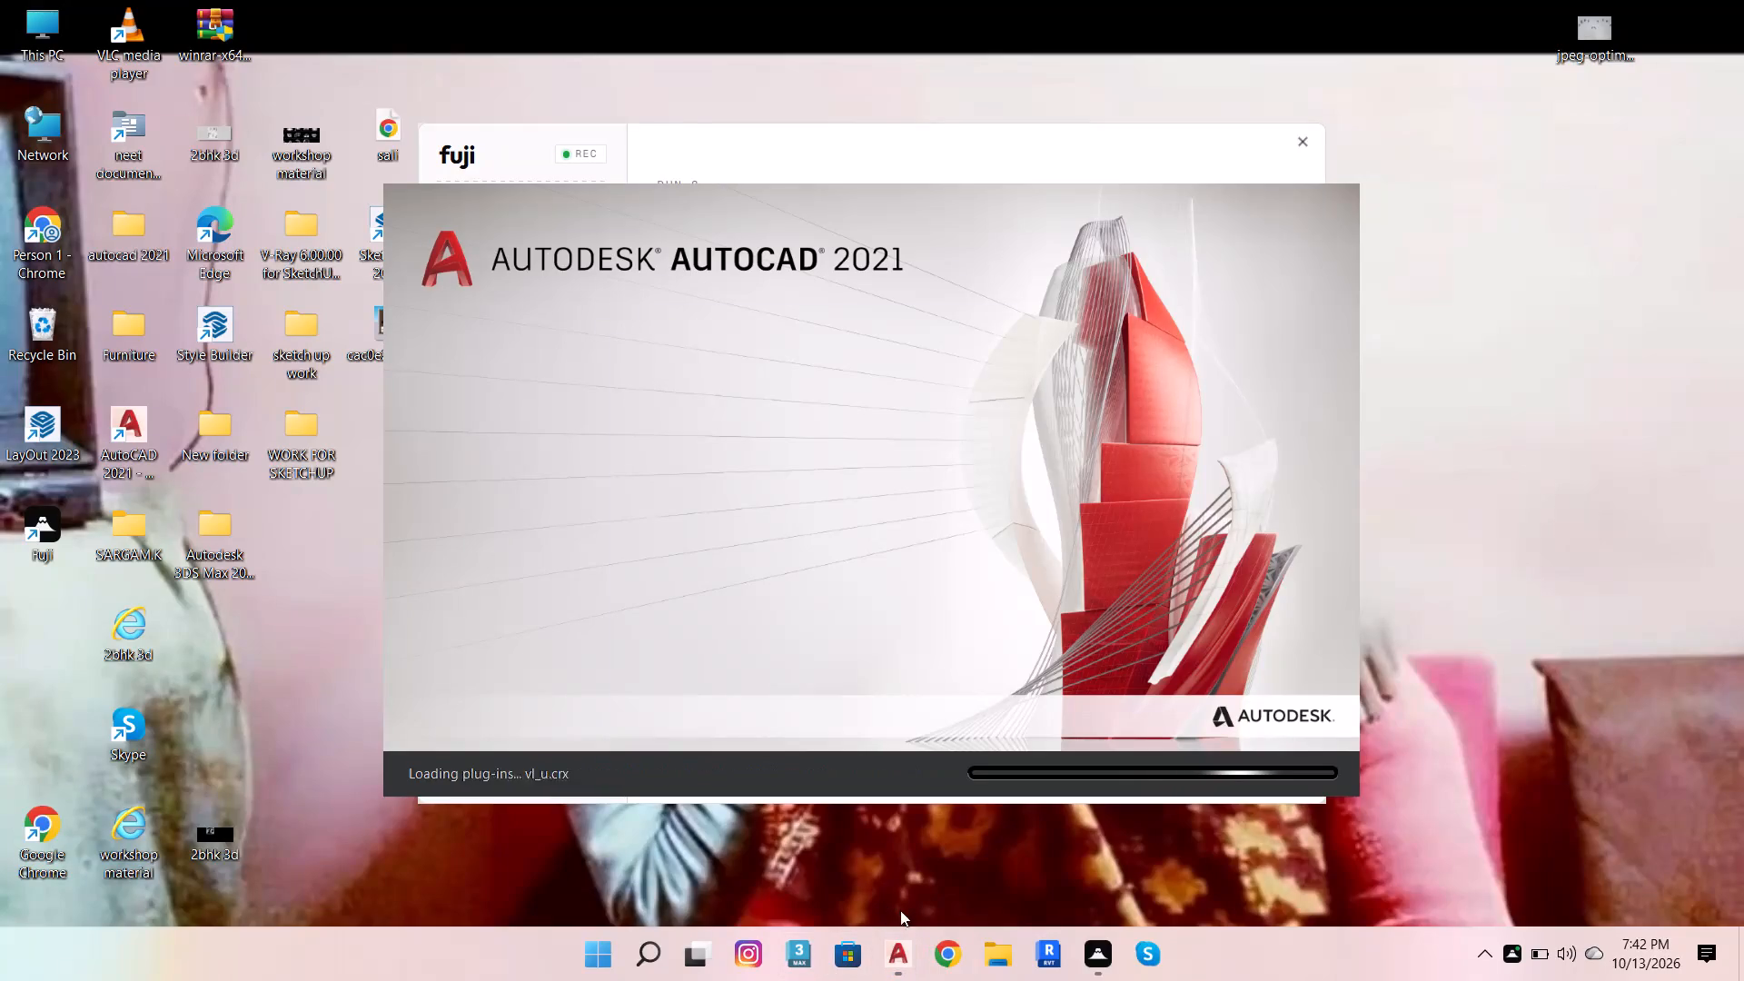
Switch to File Explorer by opening it from the desktop while AutoCAD 2021 loads.
click(991, 957)
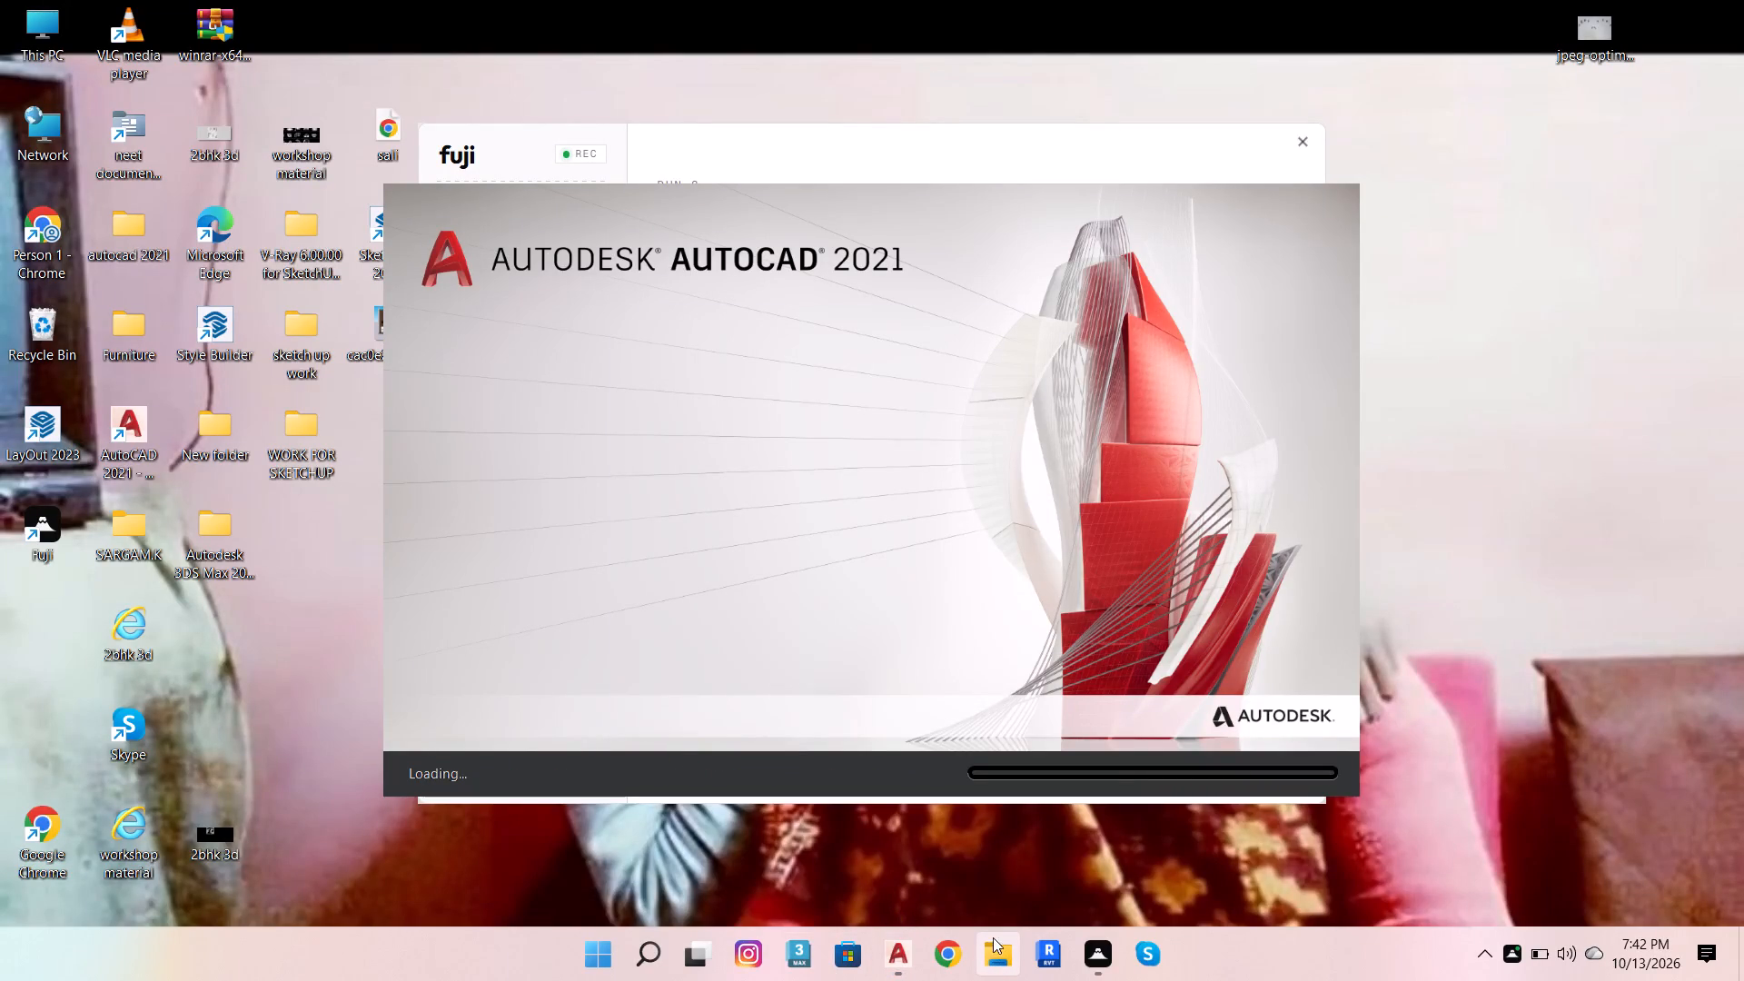
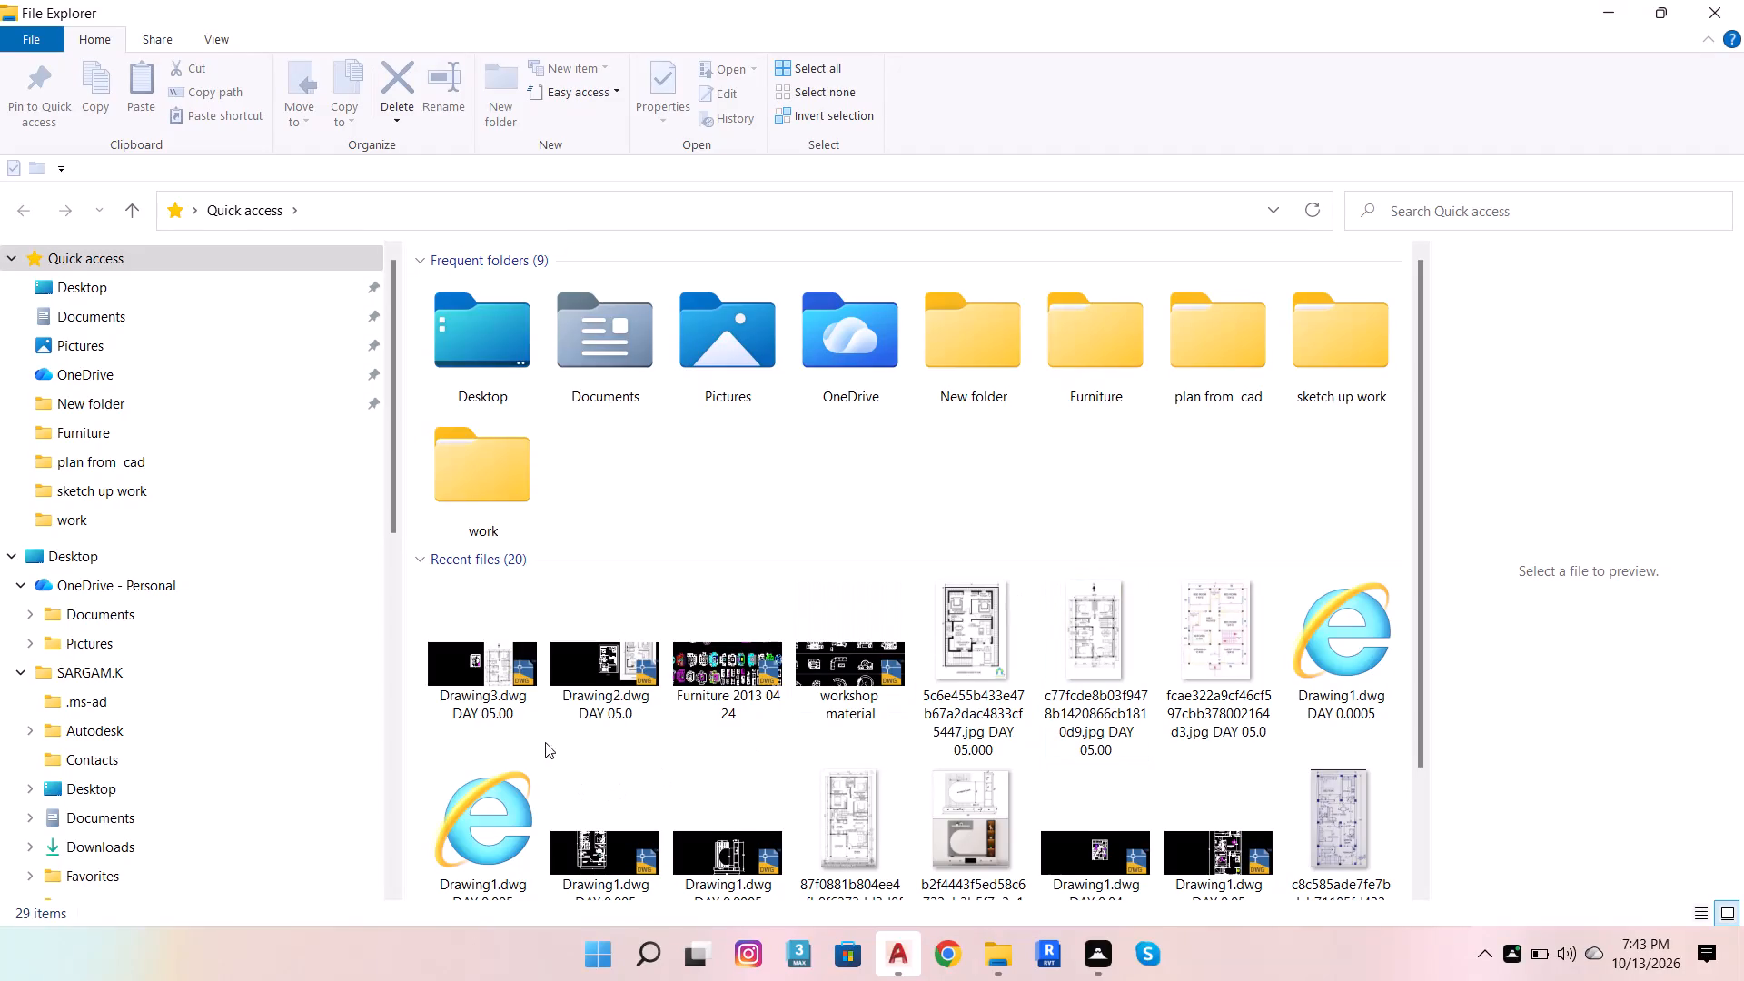
Open the recent drawing file Drawing3.dwg DAY 05.00 in AutoCAD.
double_click(497, 663)
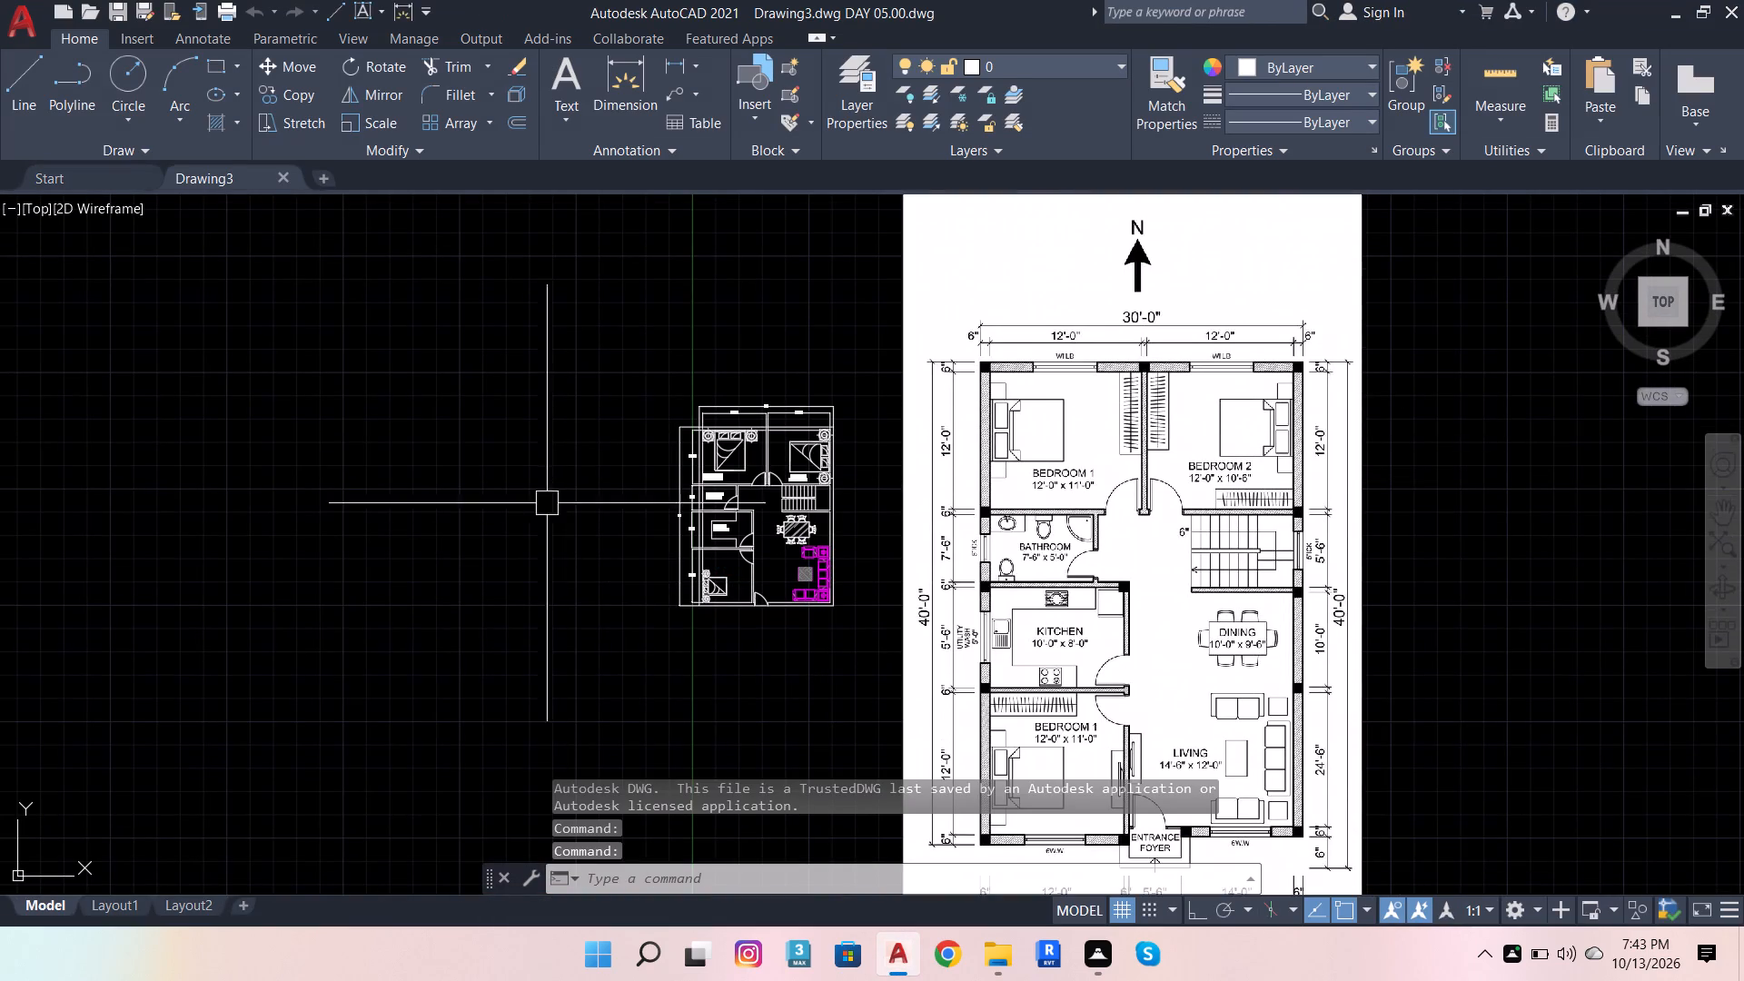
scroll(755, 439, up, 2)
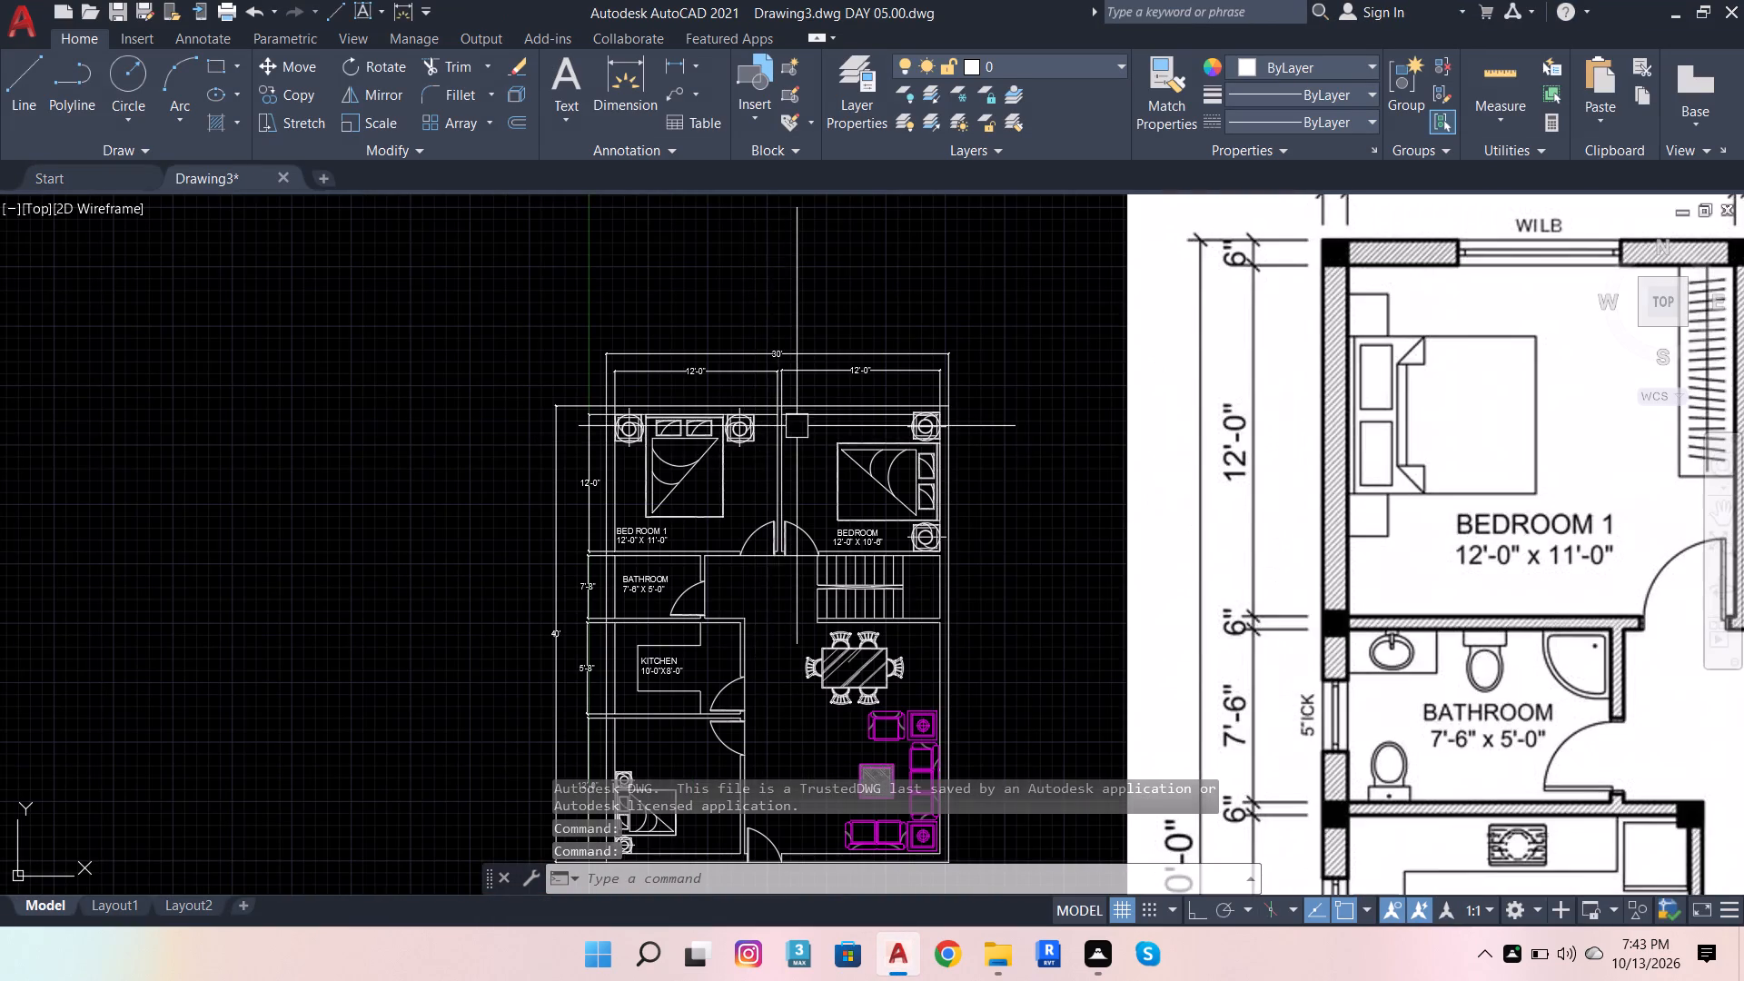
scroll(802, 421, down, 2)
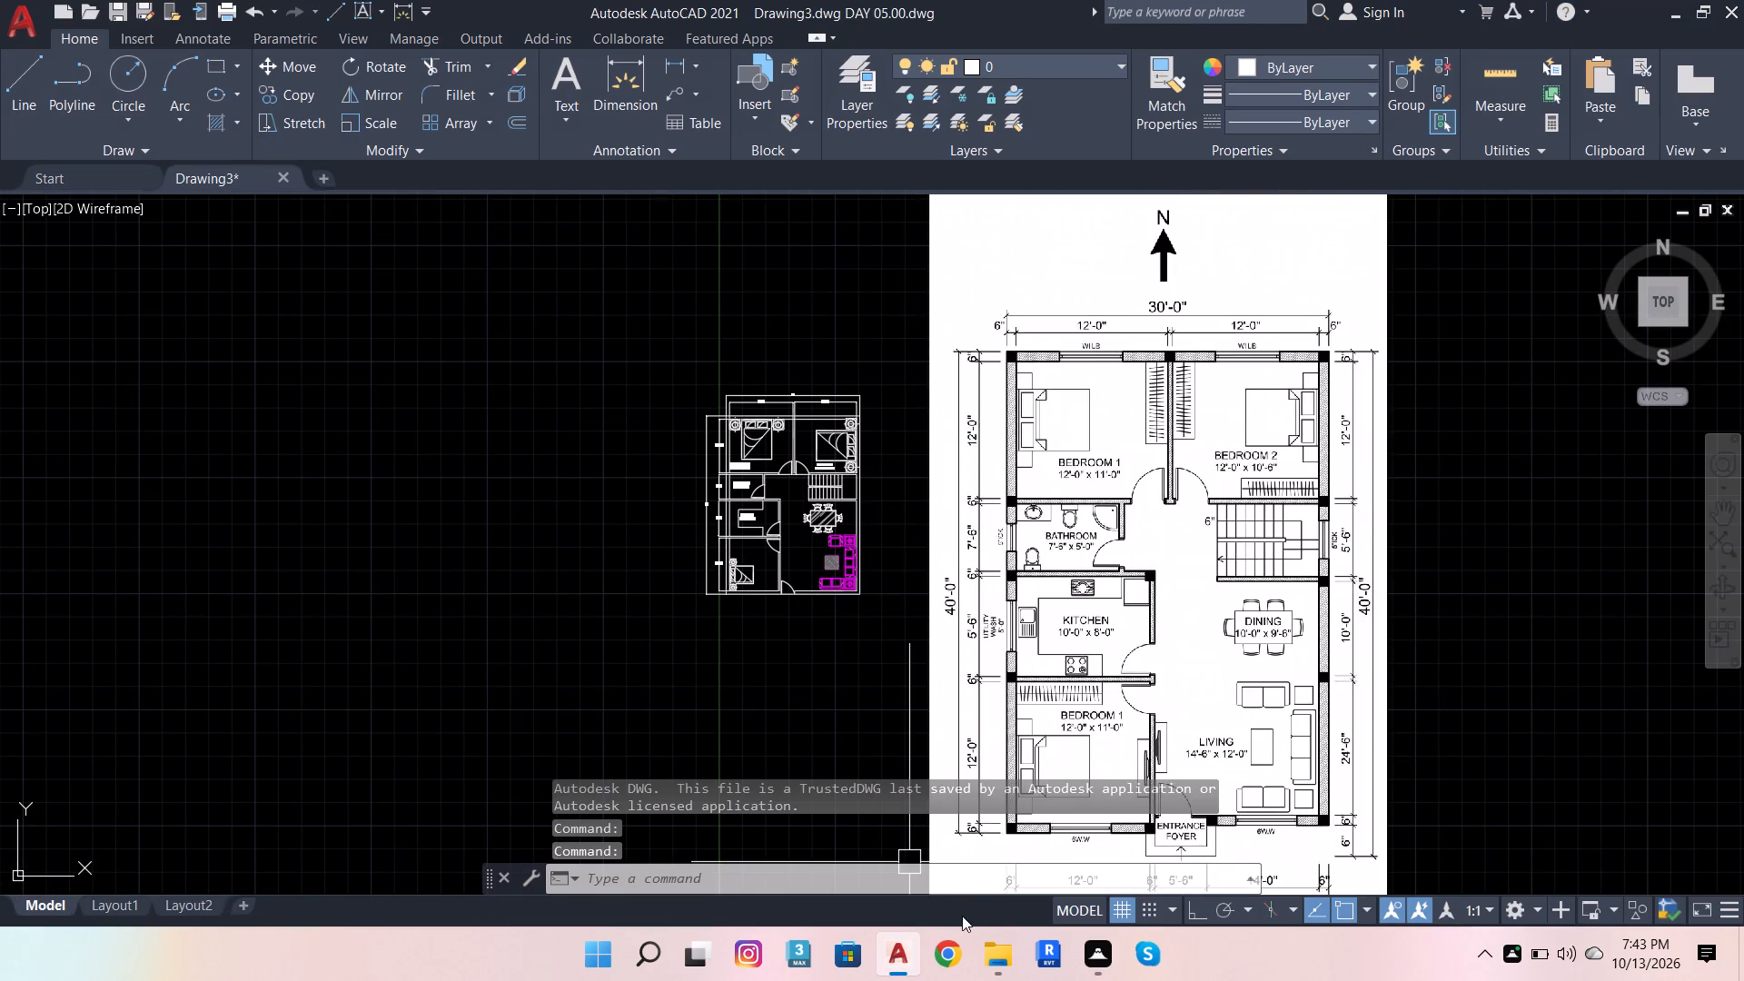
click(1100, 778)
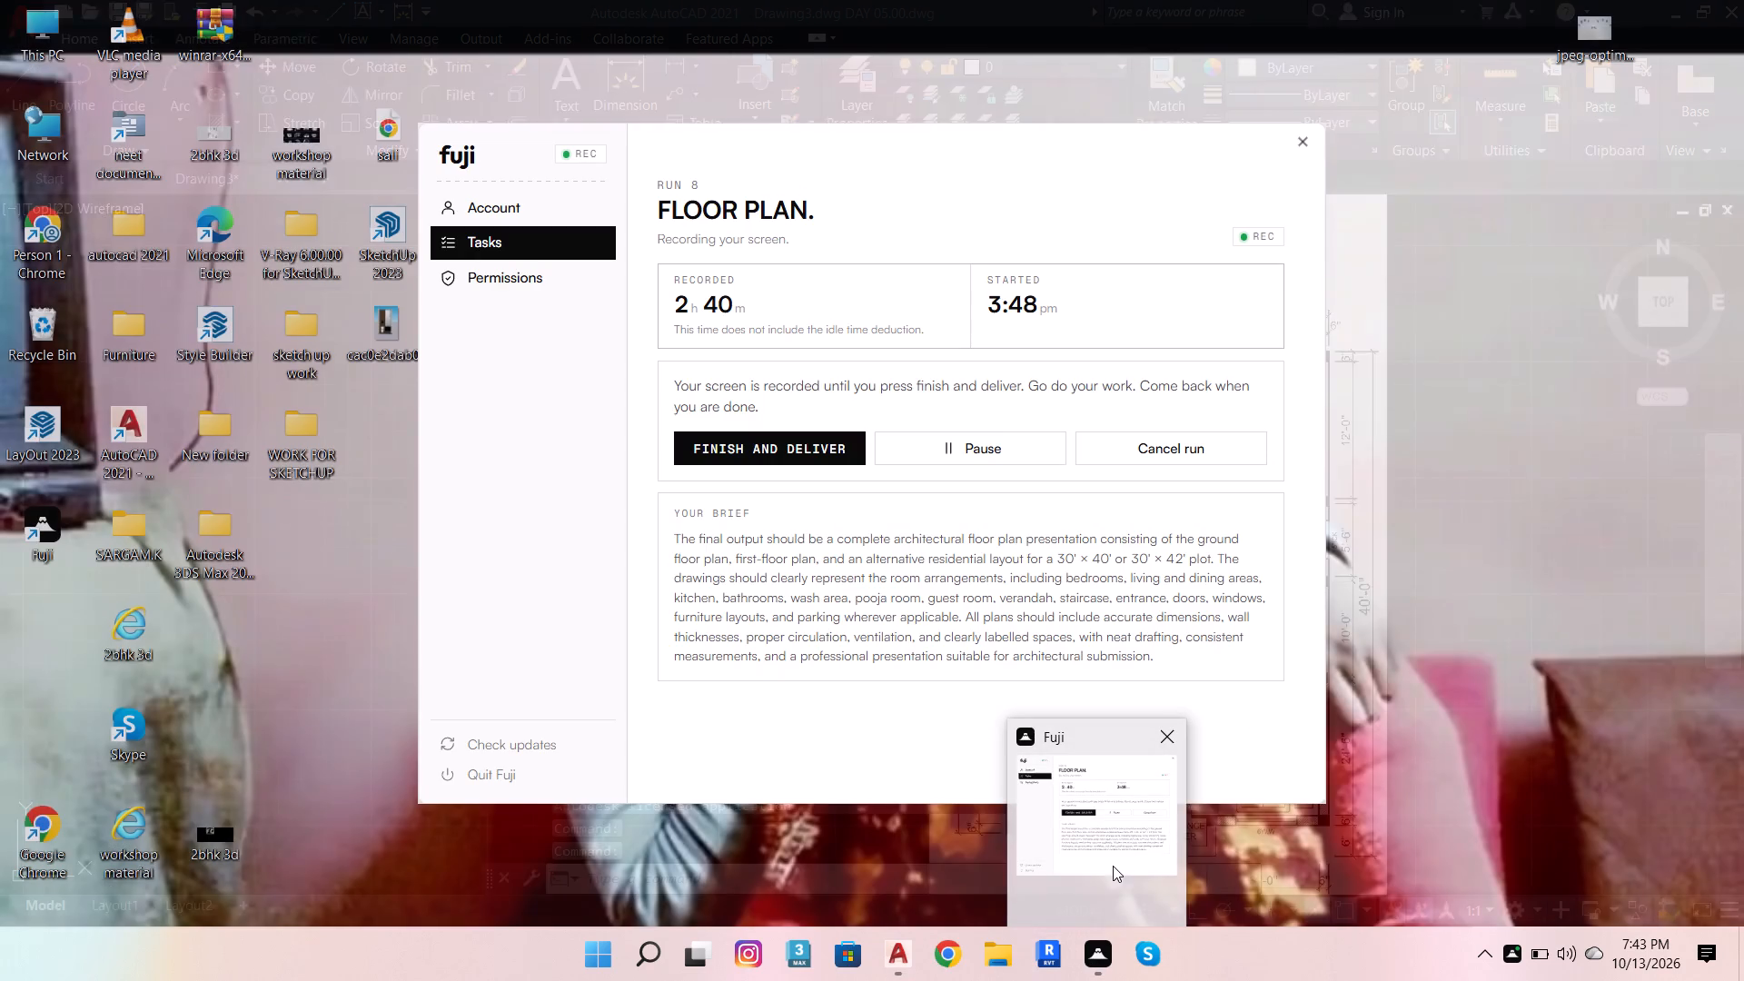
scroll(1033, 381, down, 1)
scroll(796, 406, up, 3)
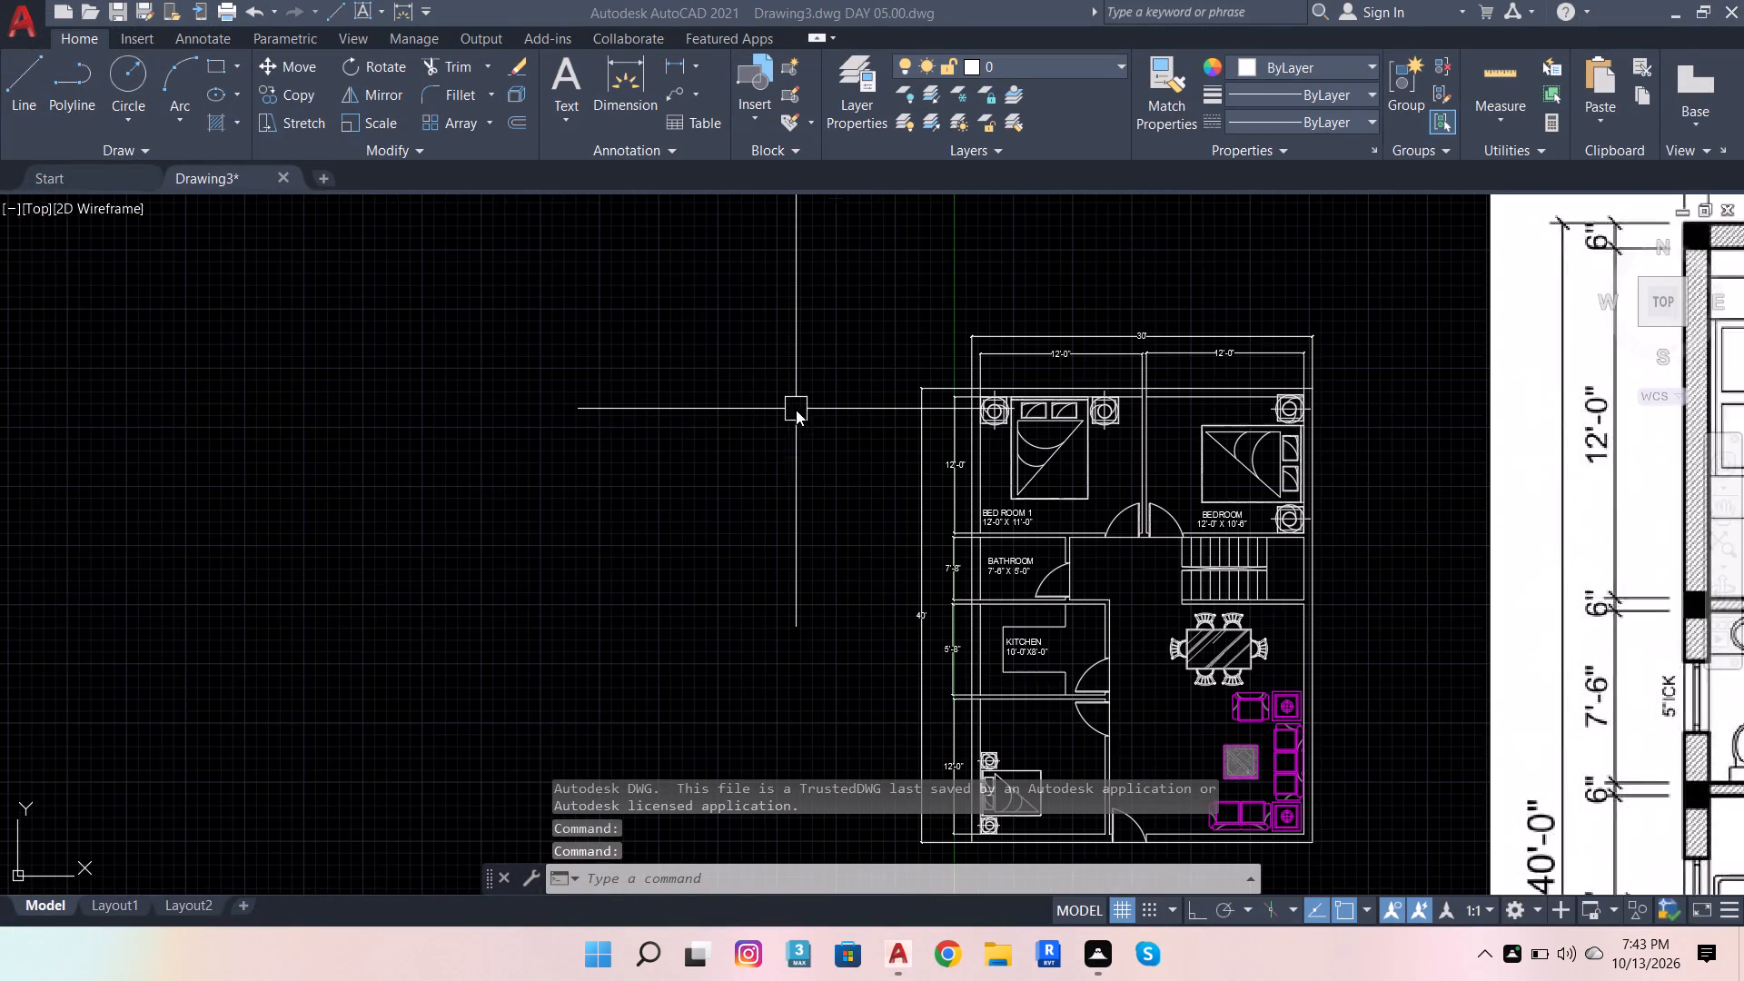
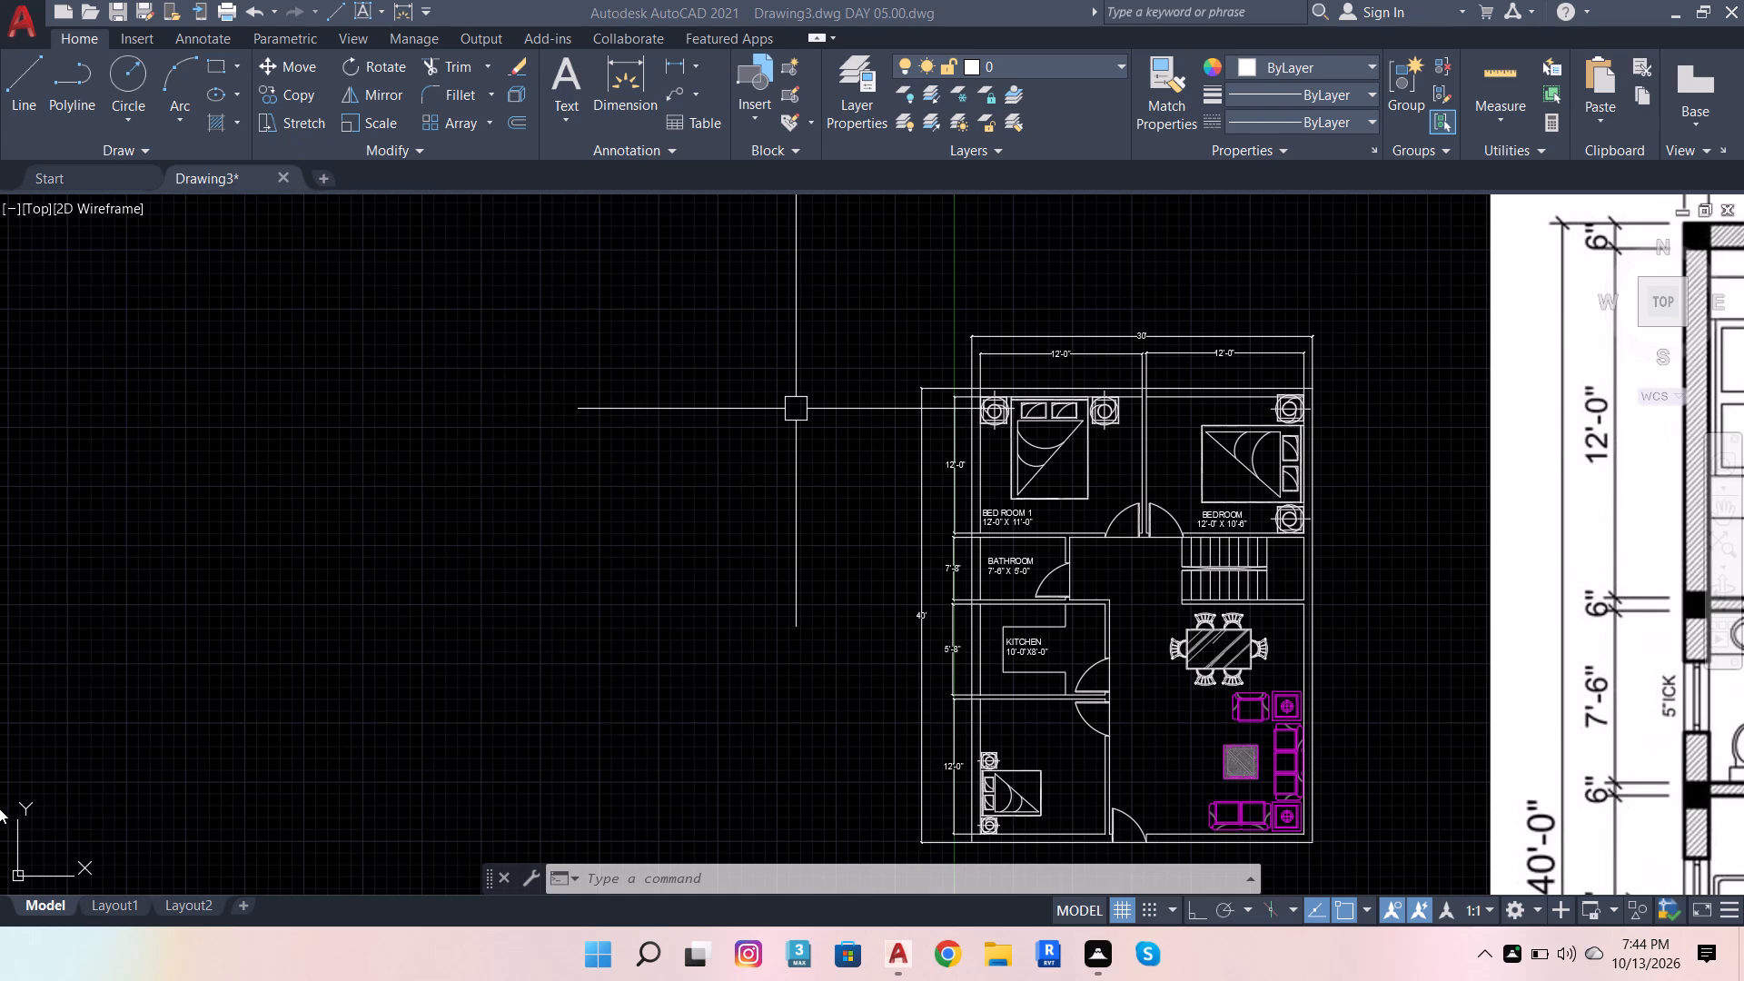
Compare the drawn floor plan with the reference image, checking the room labels from the bedrooms down to the dining and living areas.
right_drag(1262, 980, 1633, 980)
scroll(786, 564, down, 2)
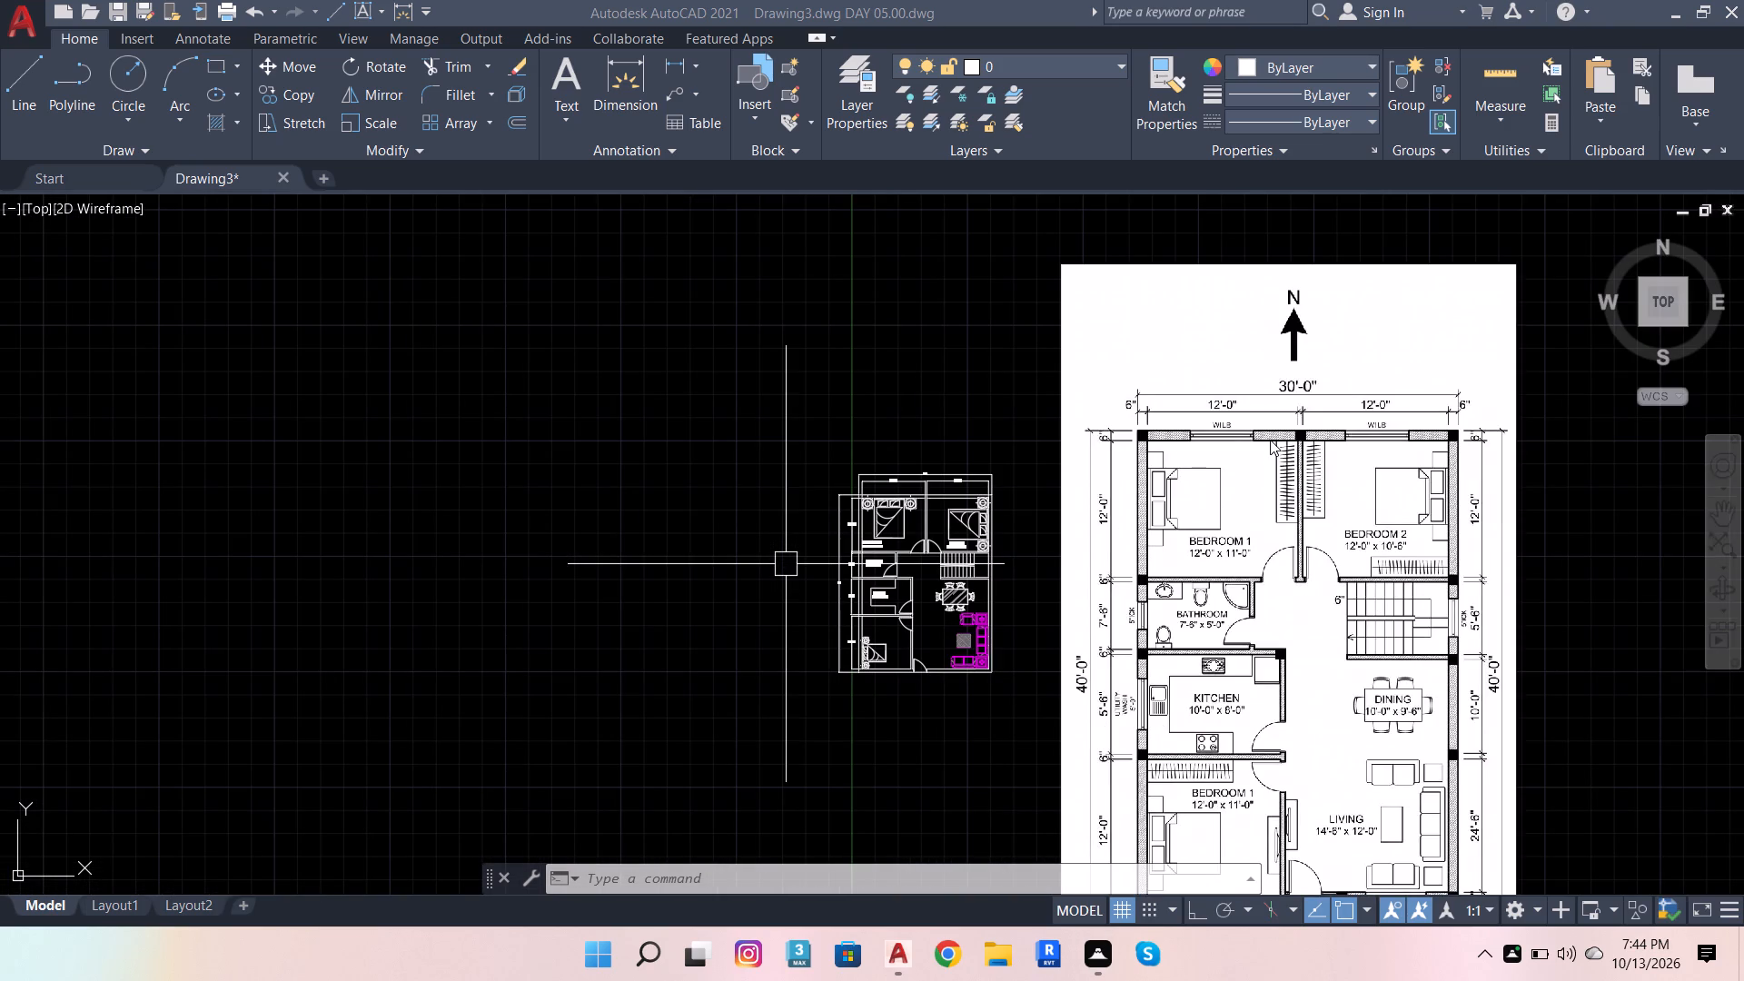
scroll(959, 563, up, 2)
scroll(1511, 449, up, 1)
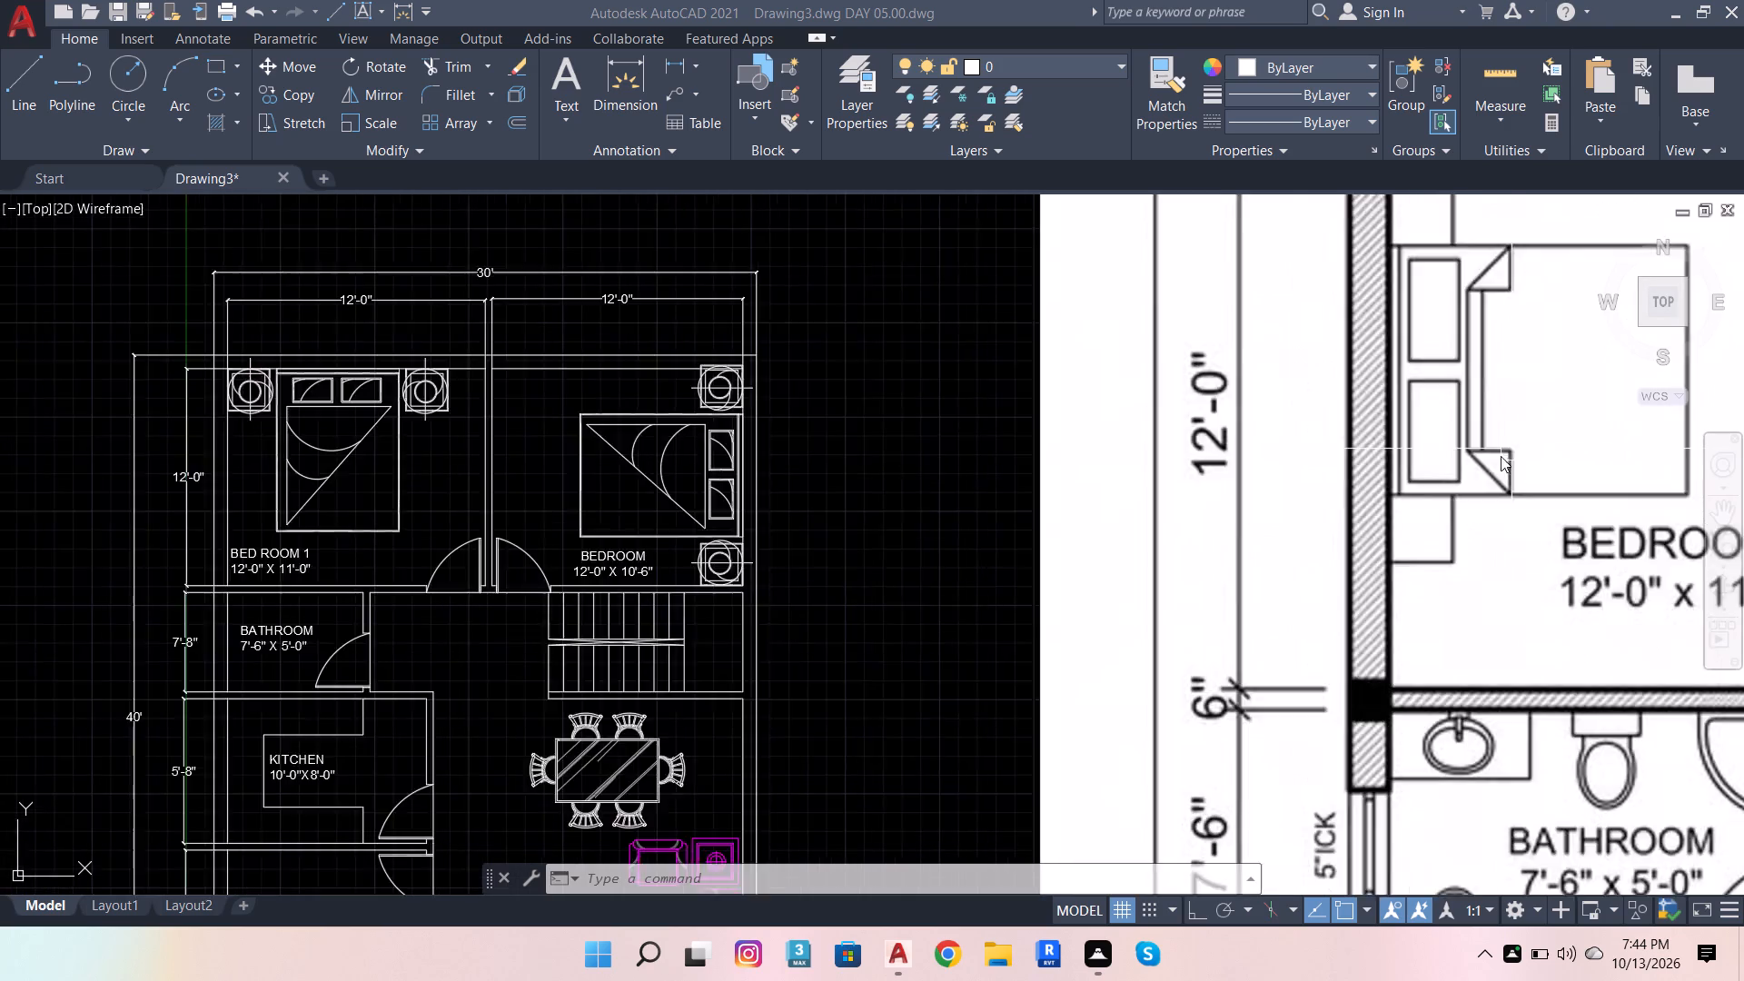
scroll(1501, 456, up, 1)
scroll(1208, 520, down, 3)
scroll(683, 499, up, 1)
scroll(683, 499, down, 1)
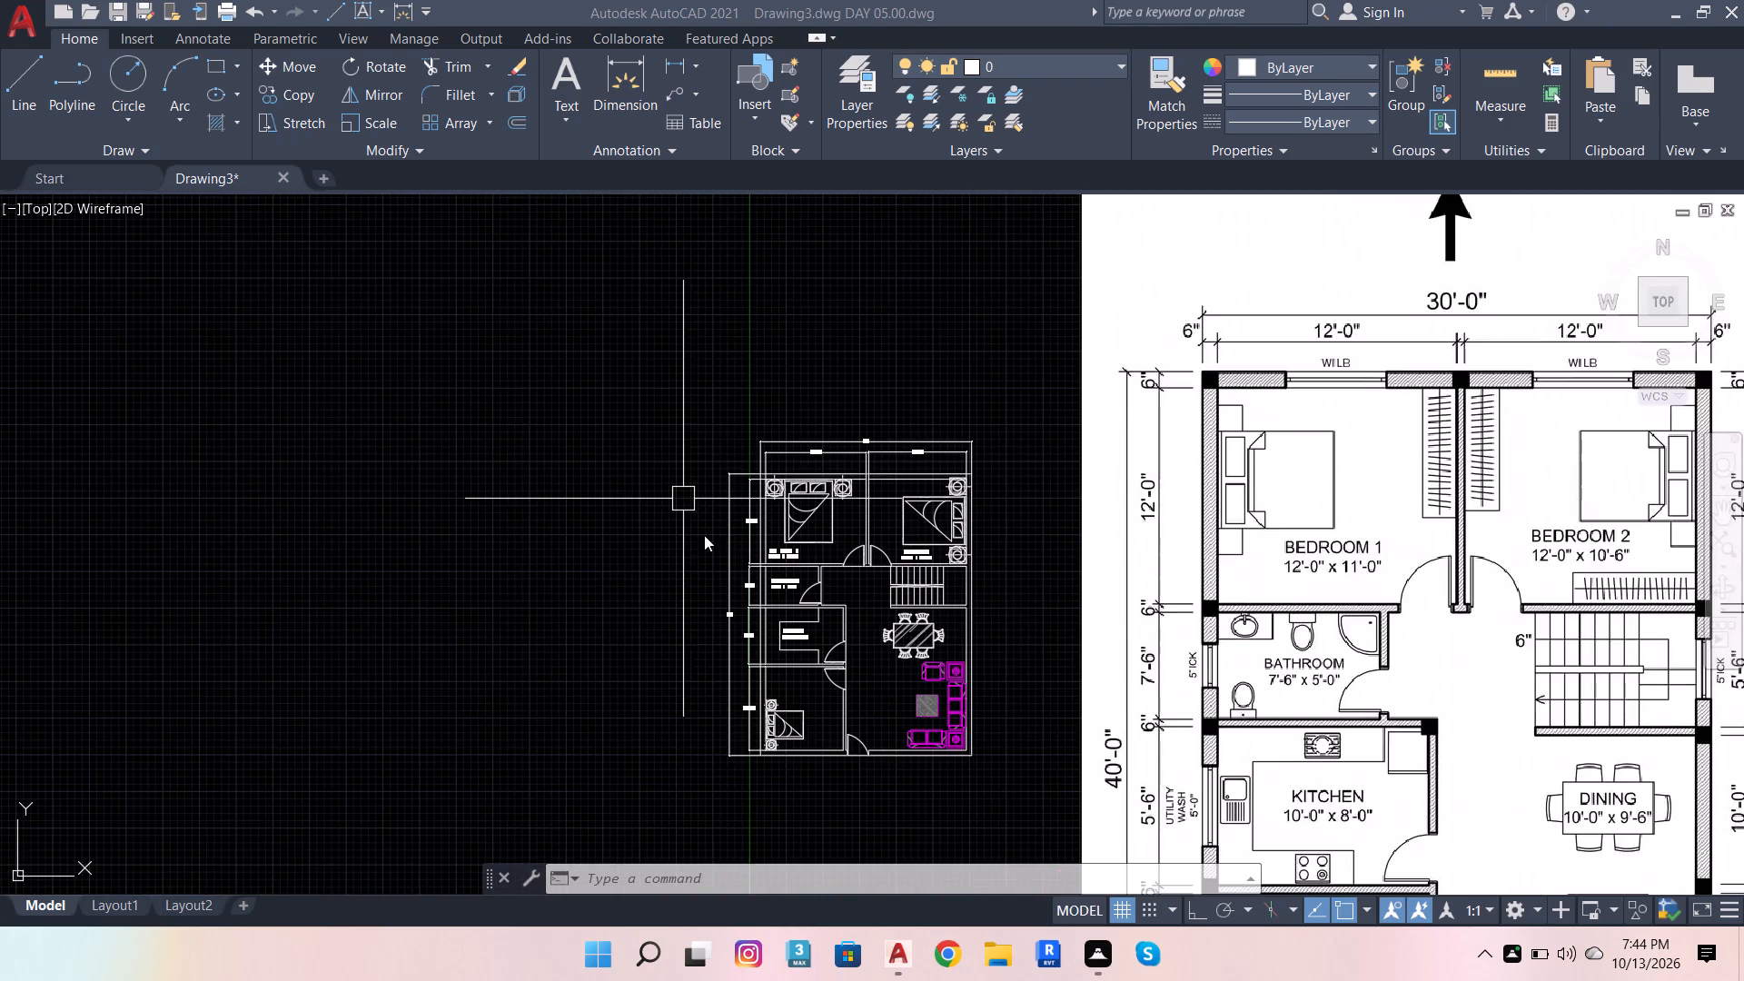
scroll(1064, 522, down, 2)
scroll(1214, 765, up, 1)
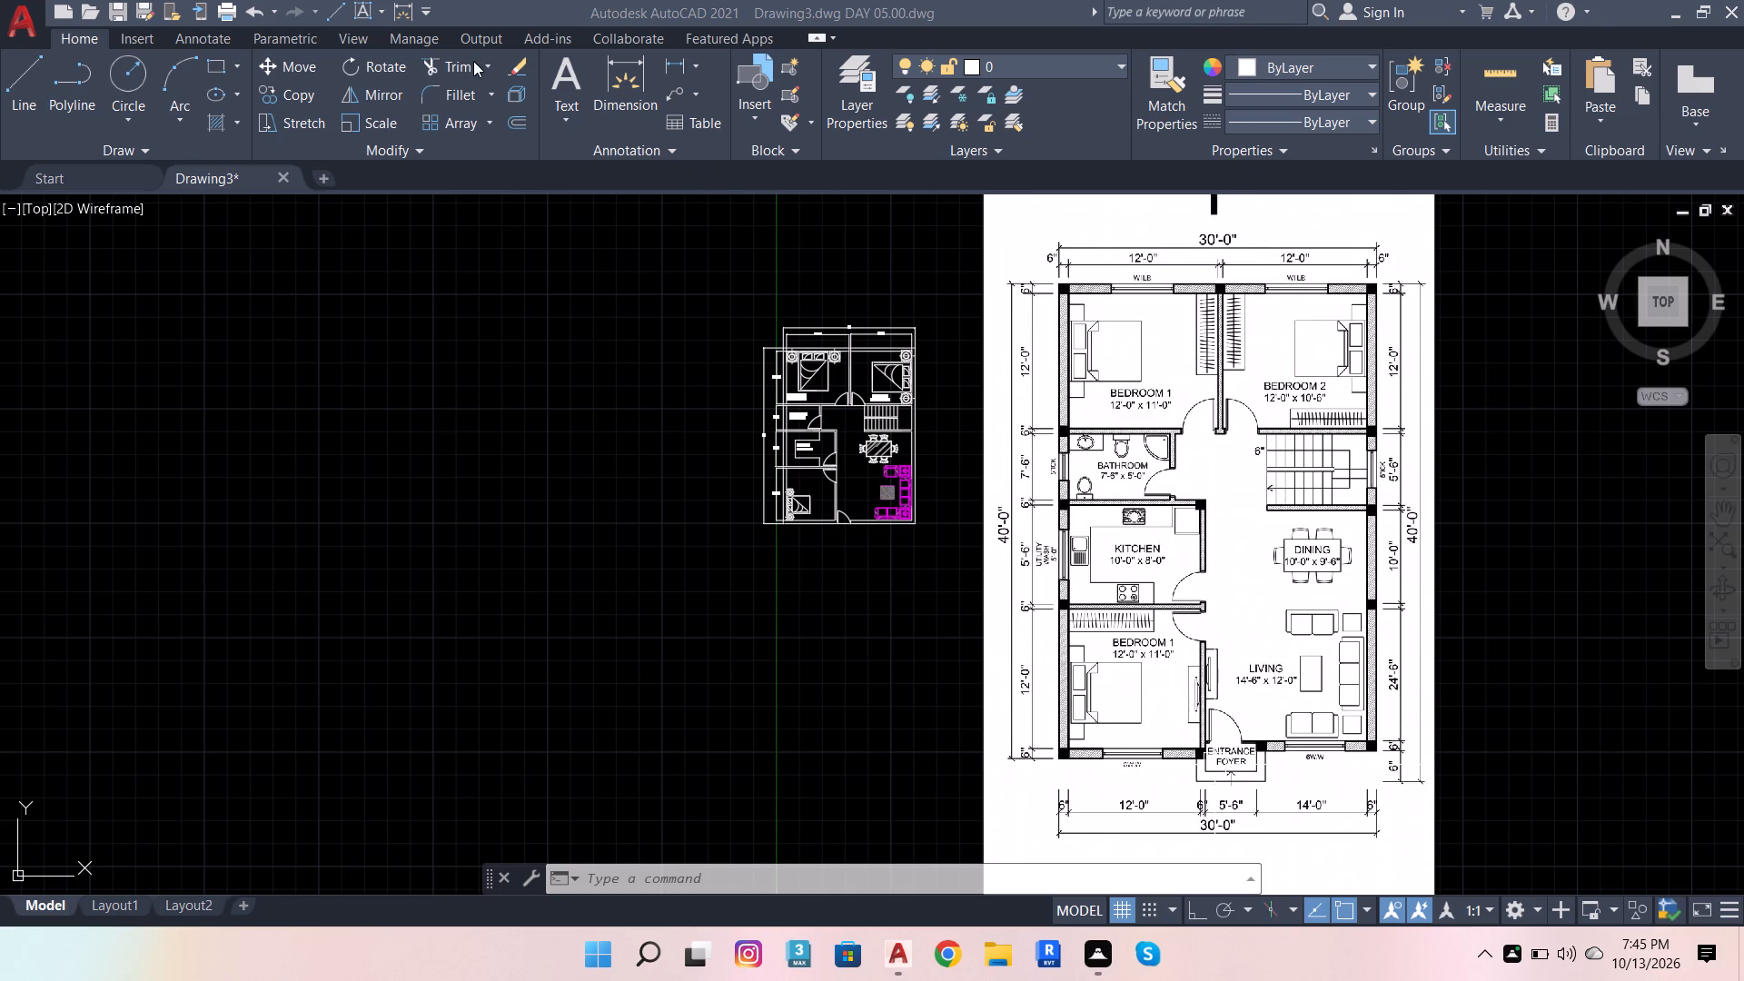
scroll(678, 404, up, 2)
scroll(721, 385, down, 2)
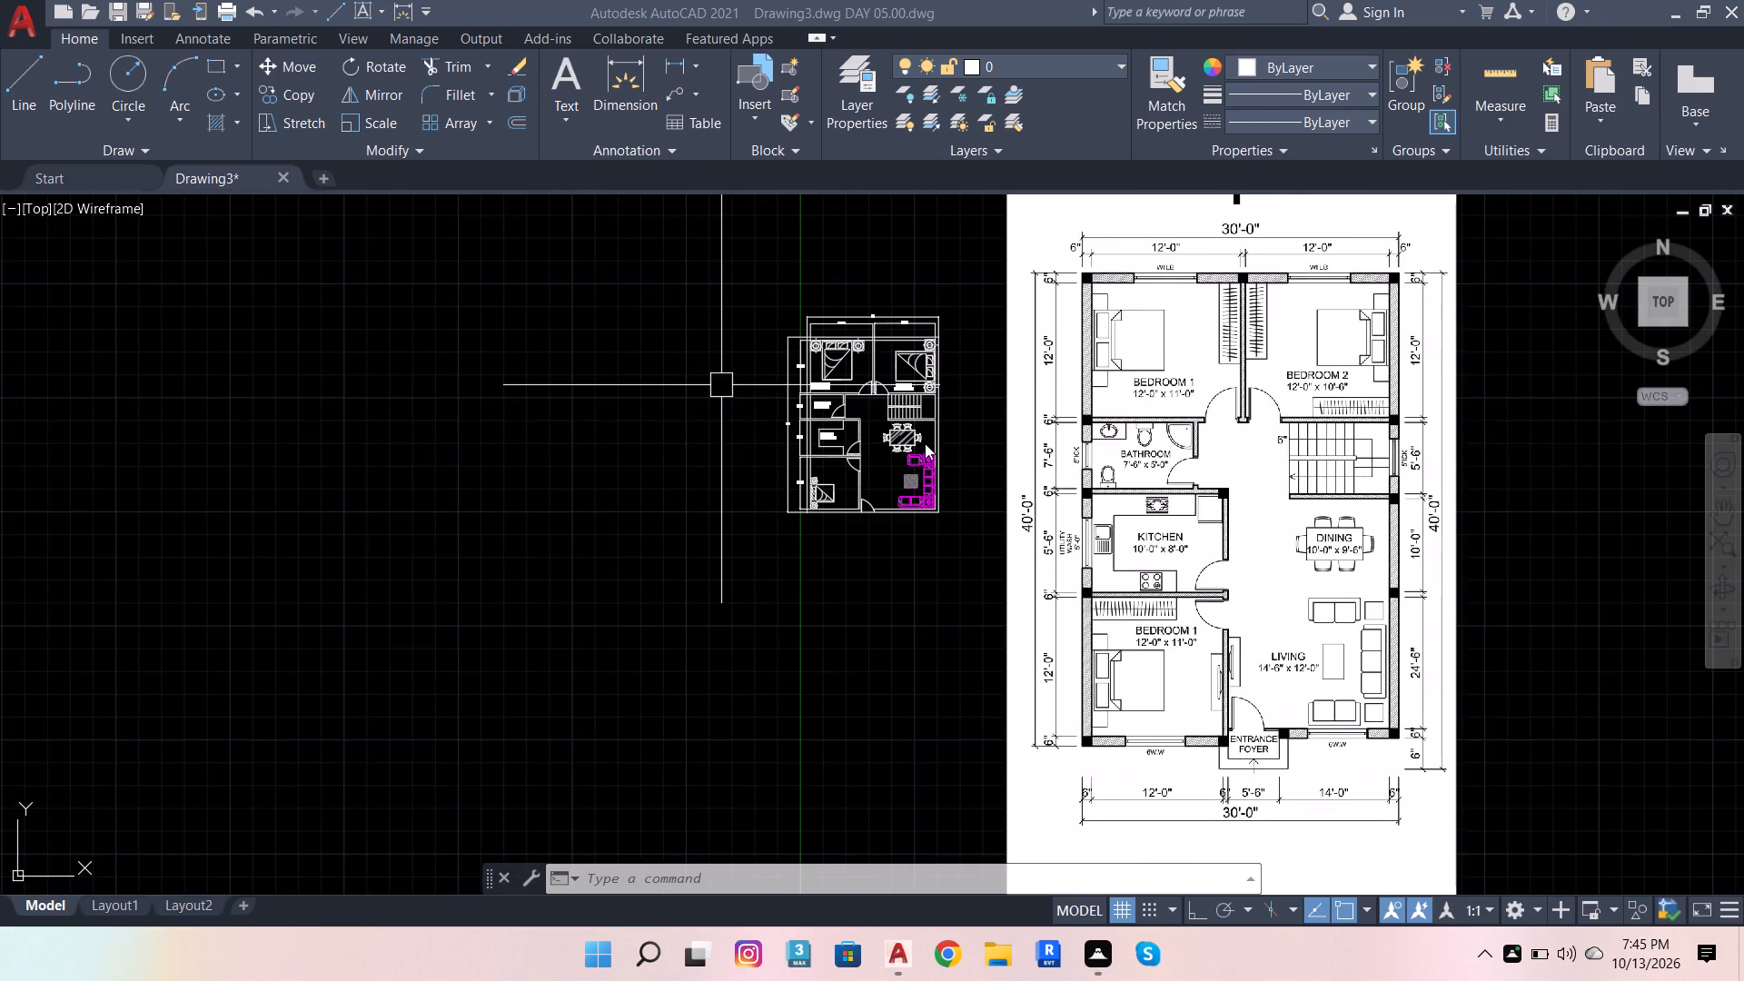
scroll(925, 443, up, 2)
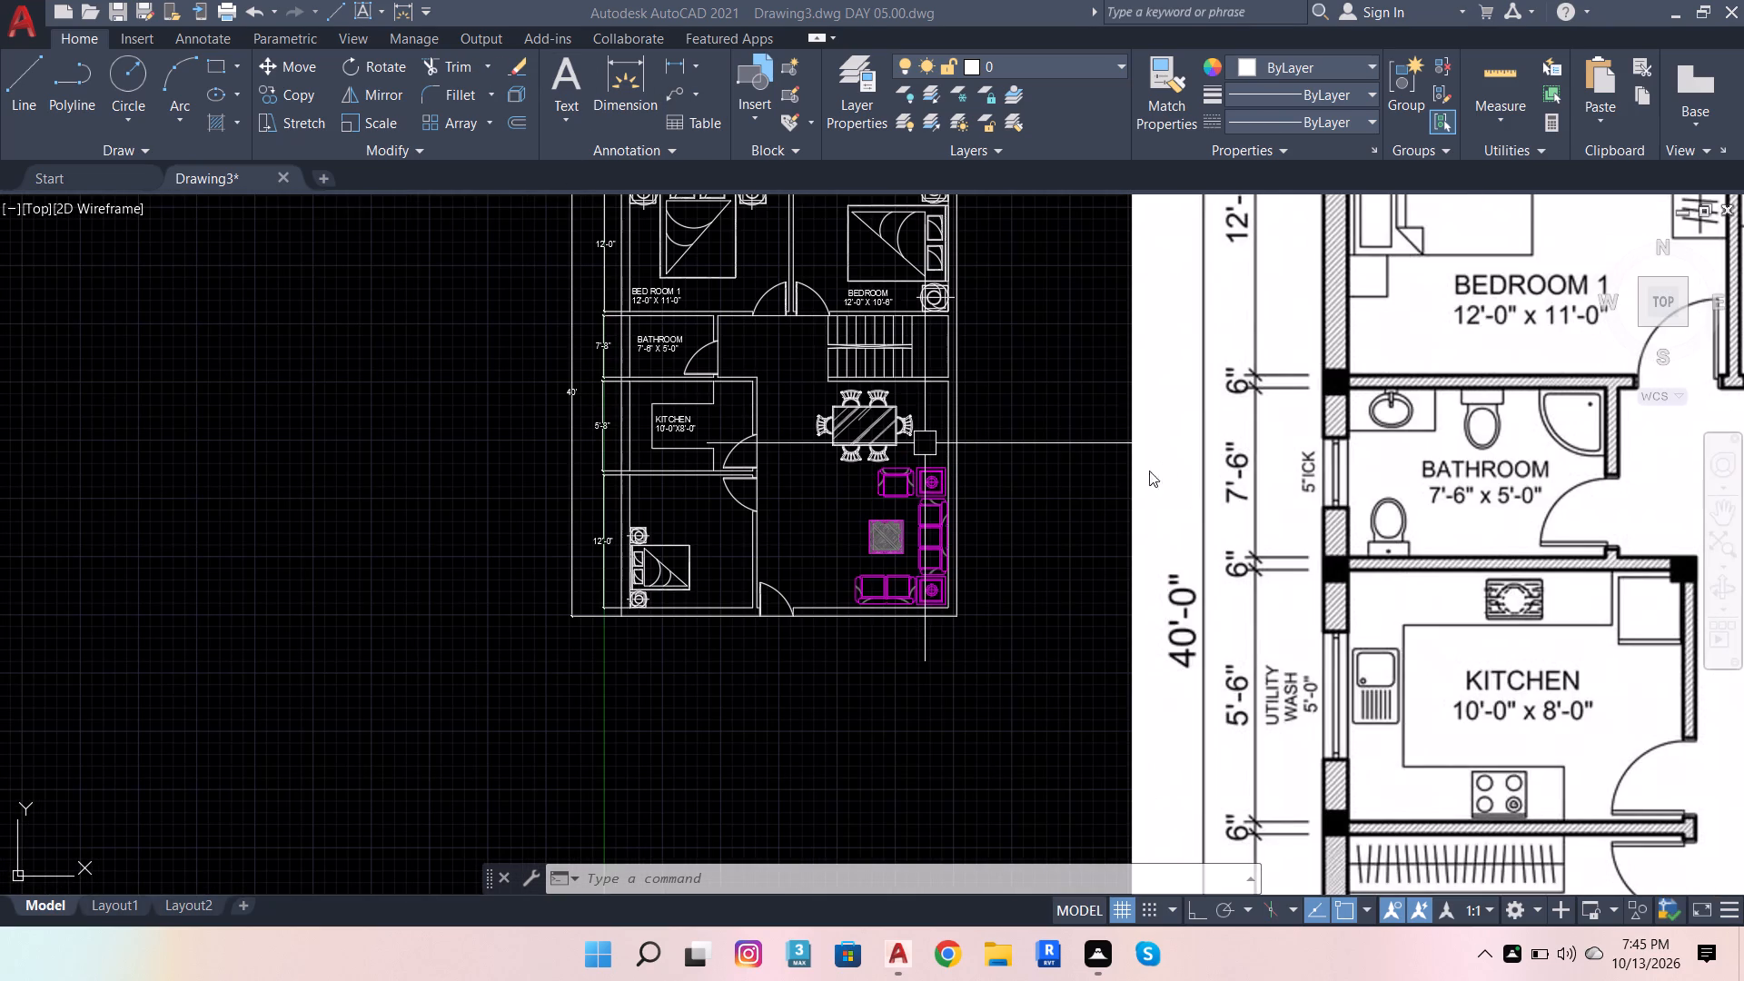
scroll(828, 524, down, 1)
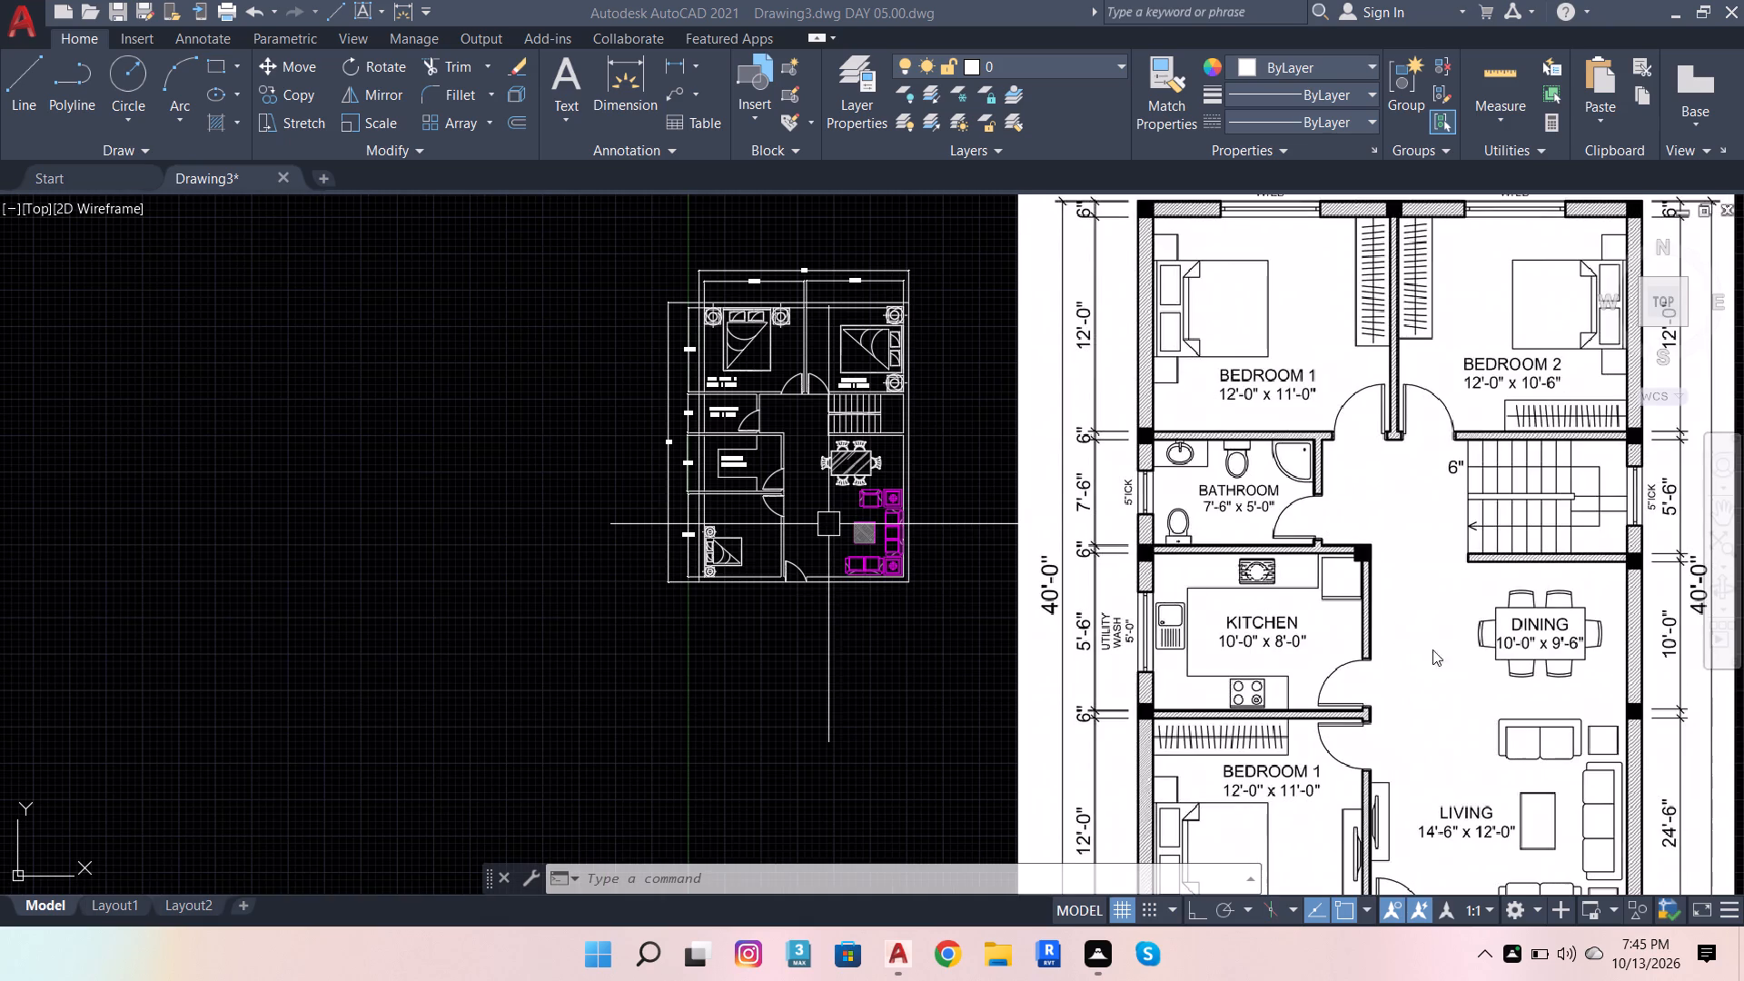
scroll(1599, 656, up, 1)
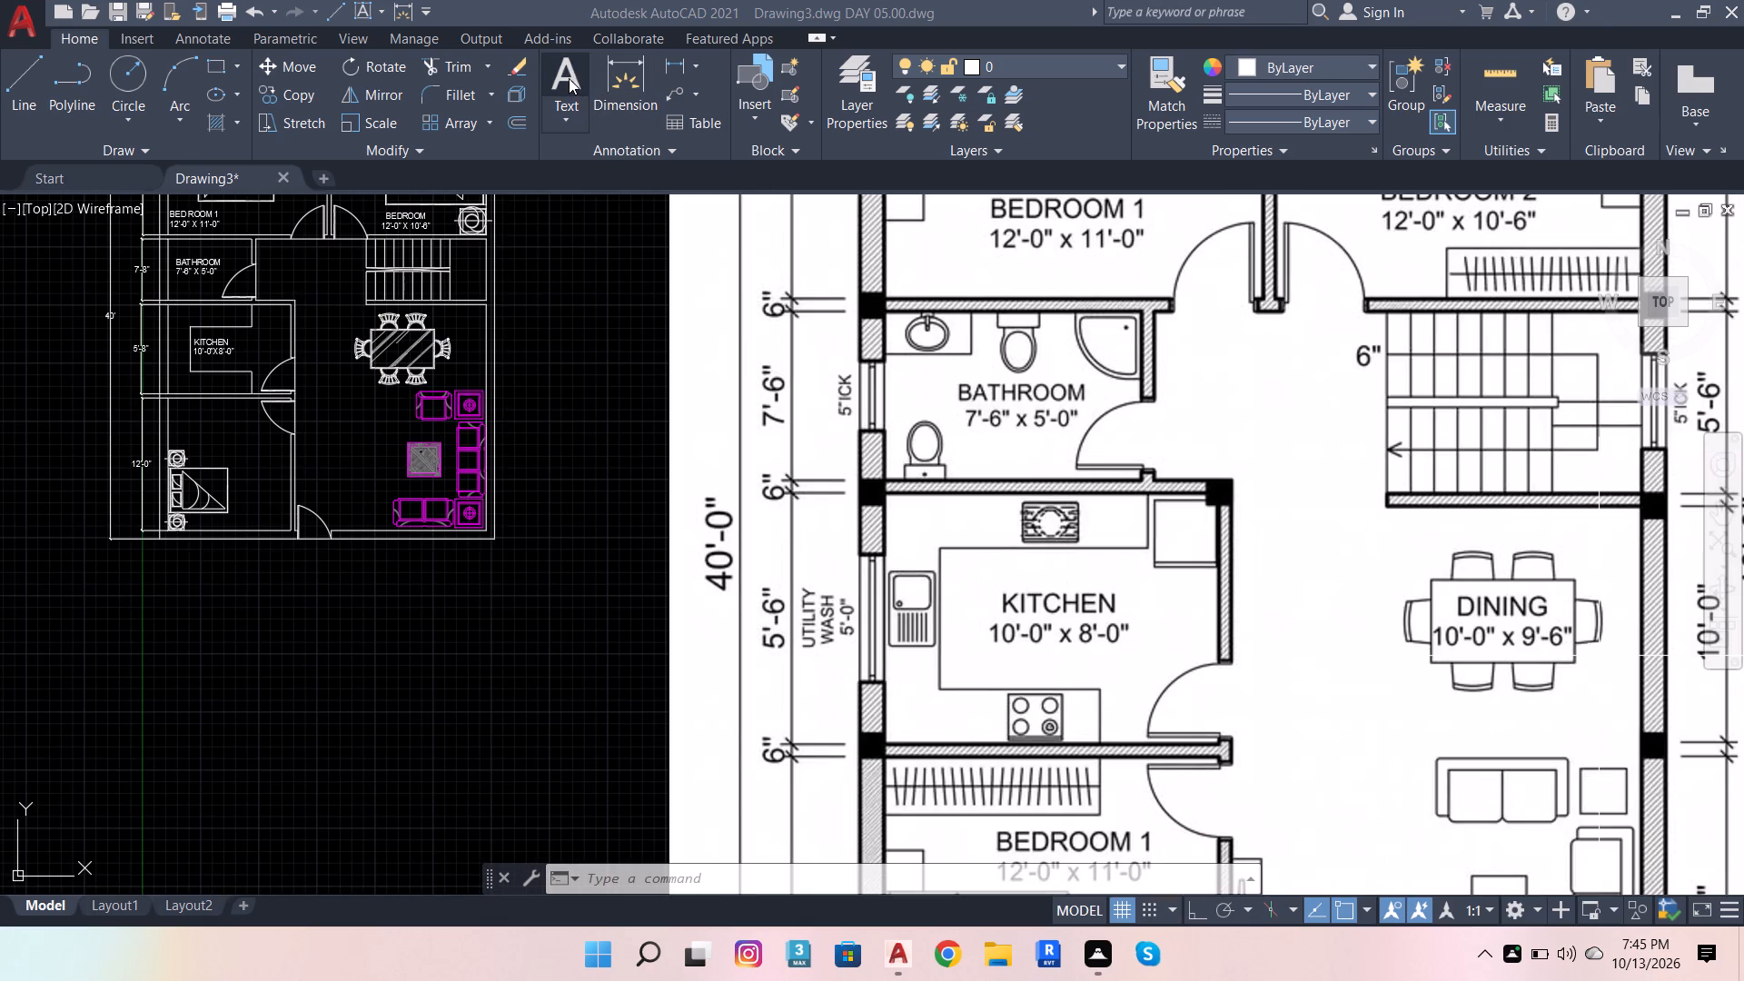
Create a multiline text box over the dining table with centred paragraph alignment.
click(569, 78)
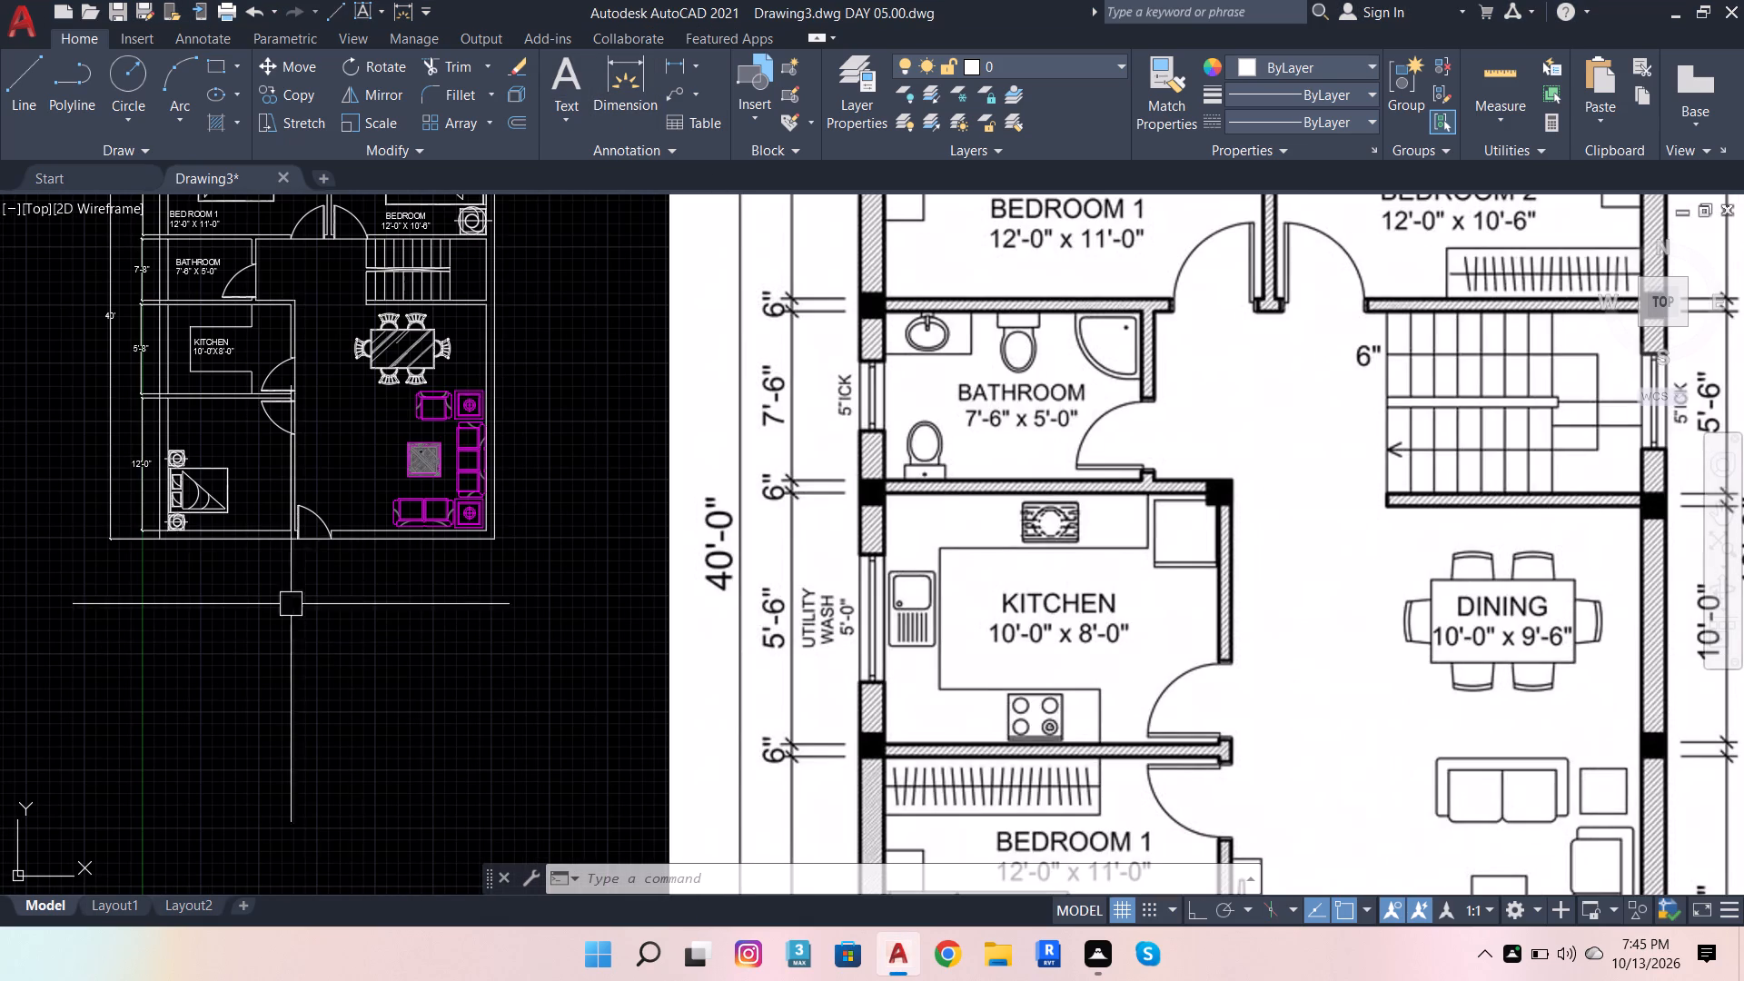
scroll(332, 359, up, 1)
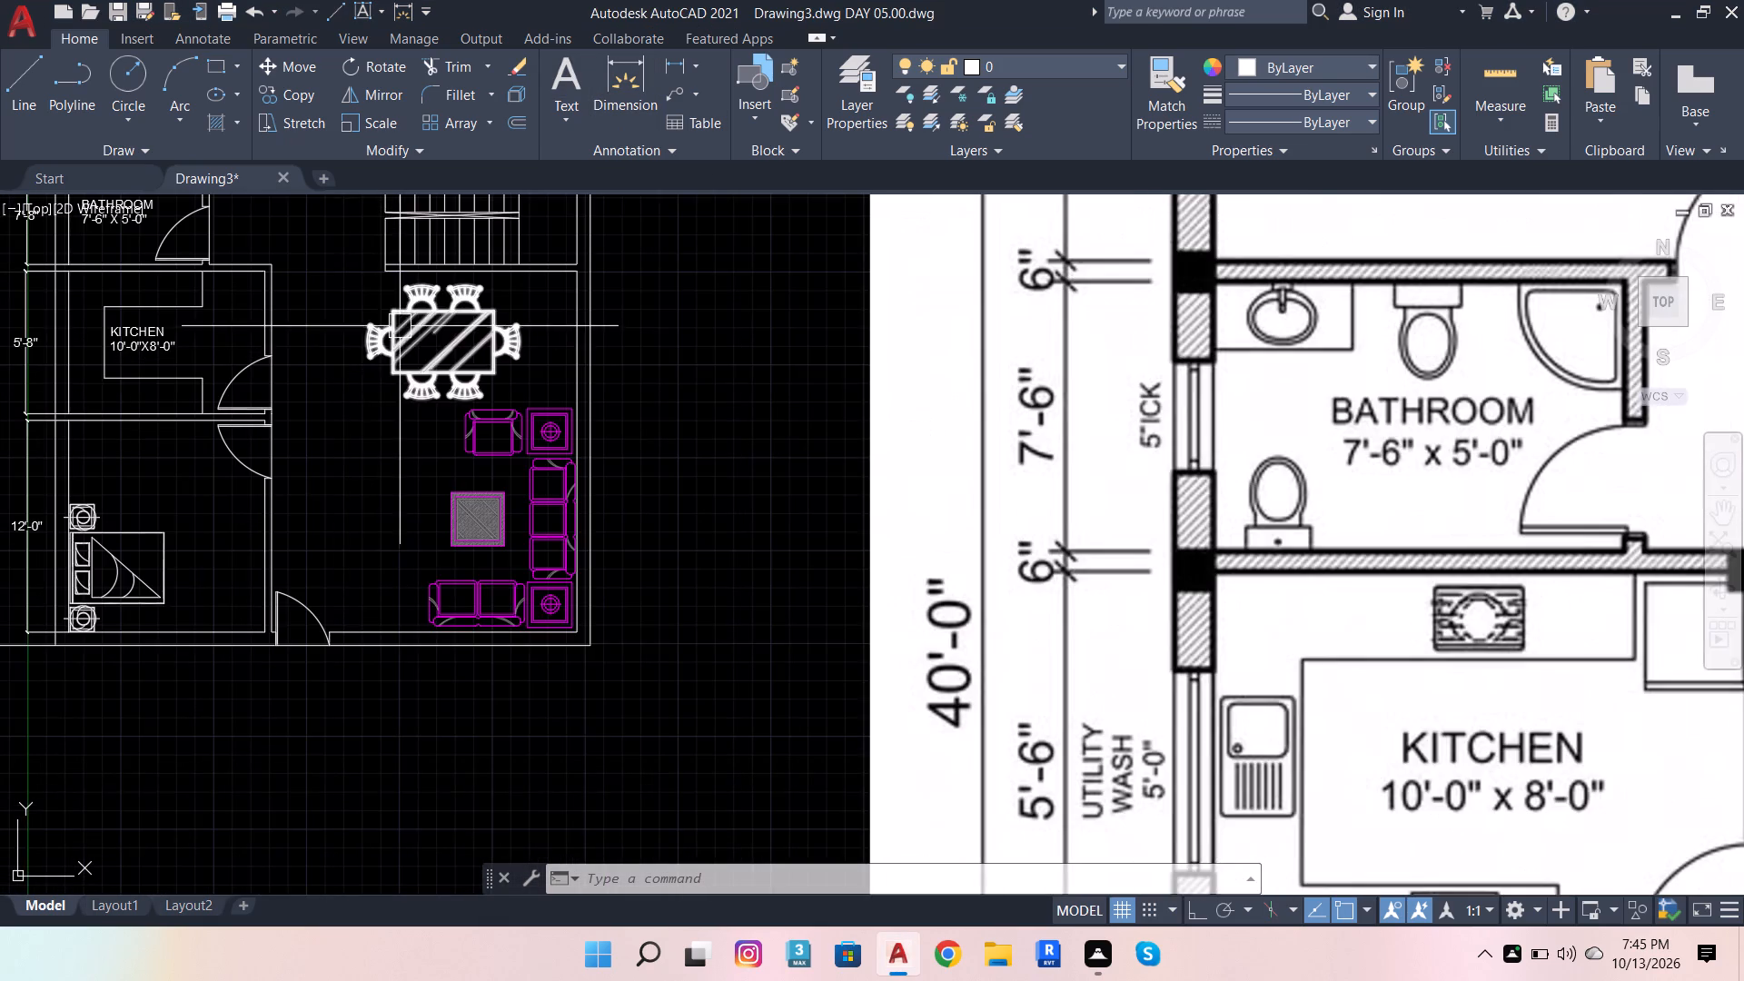
scroll(400, 326, up, 2)
click(577, 85)
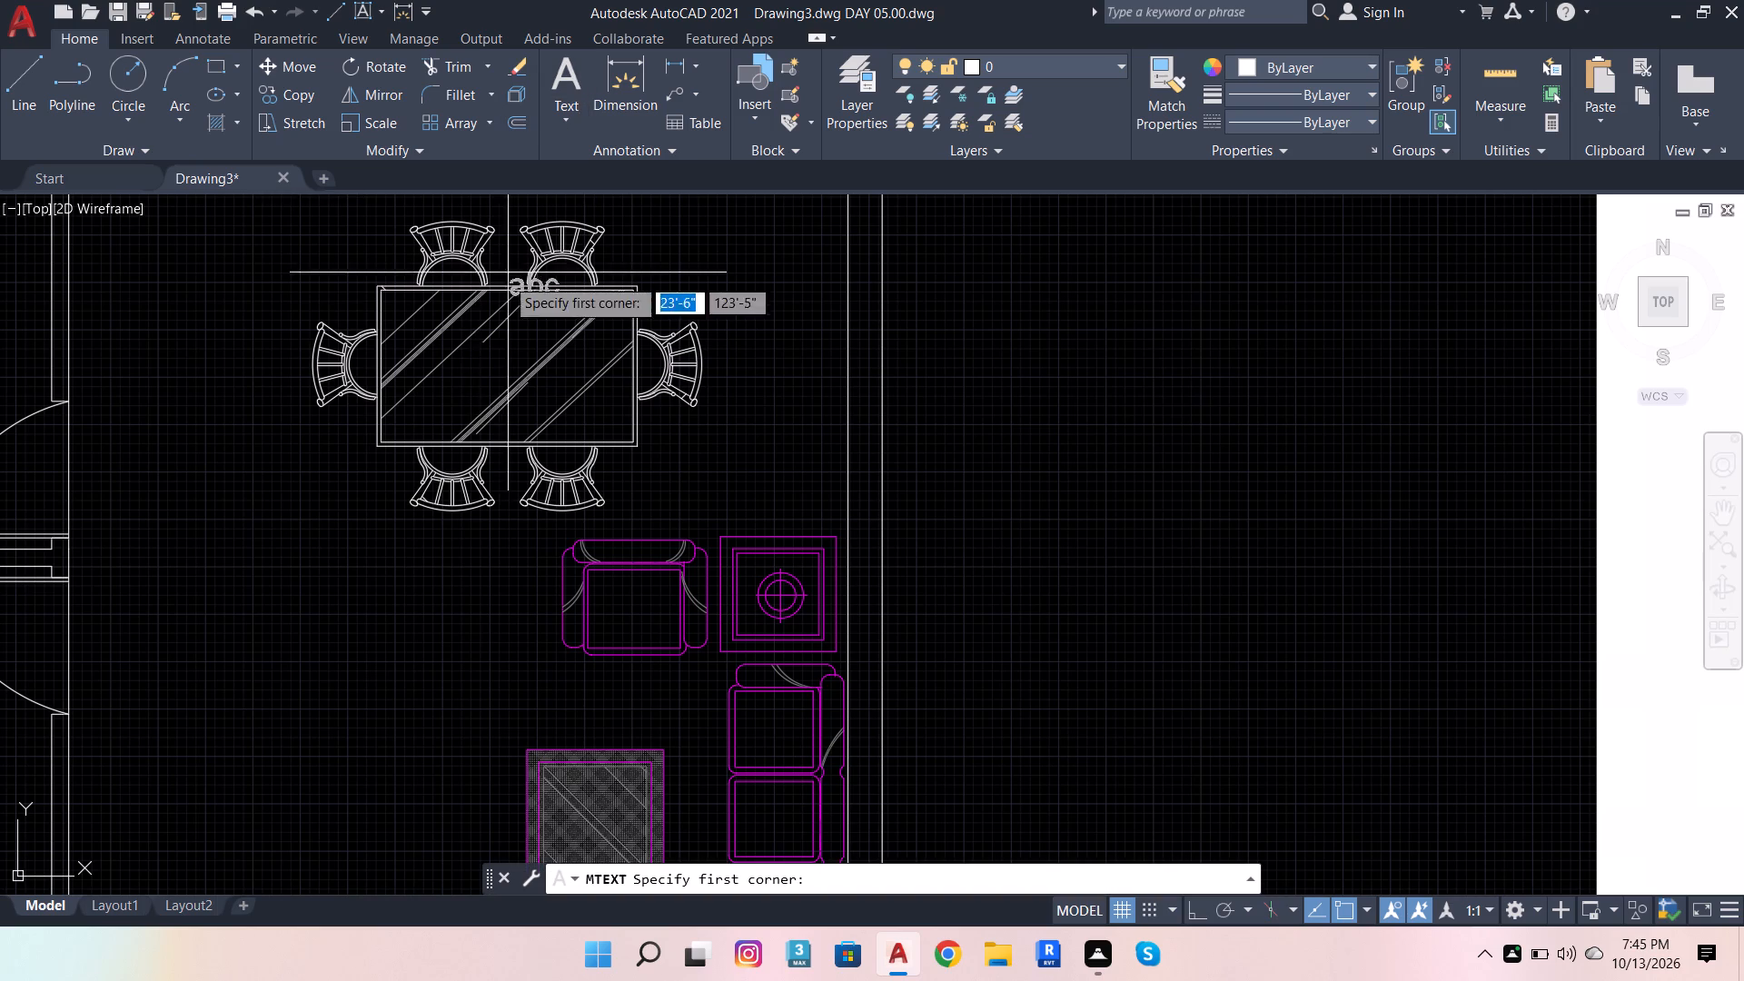
scroll(422, 315, down, 2)
click(421, 321)
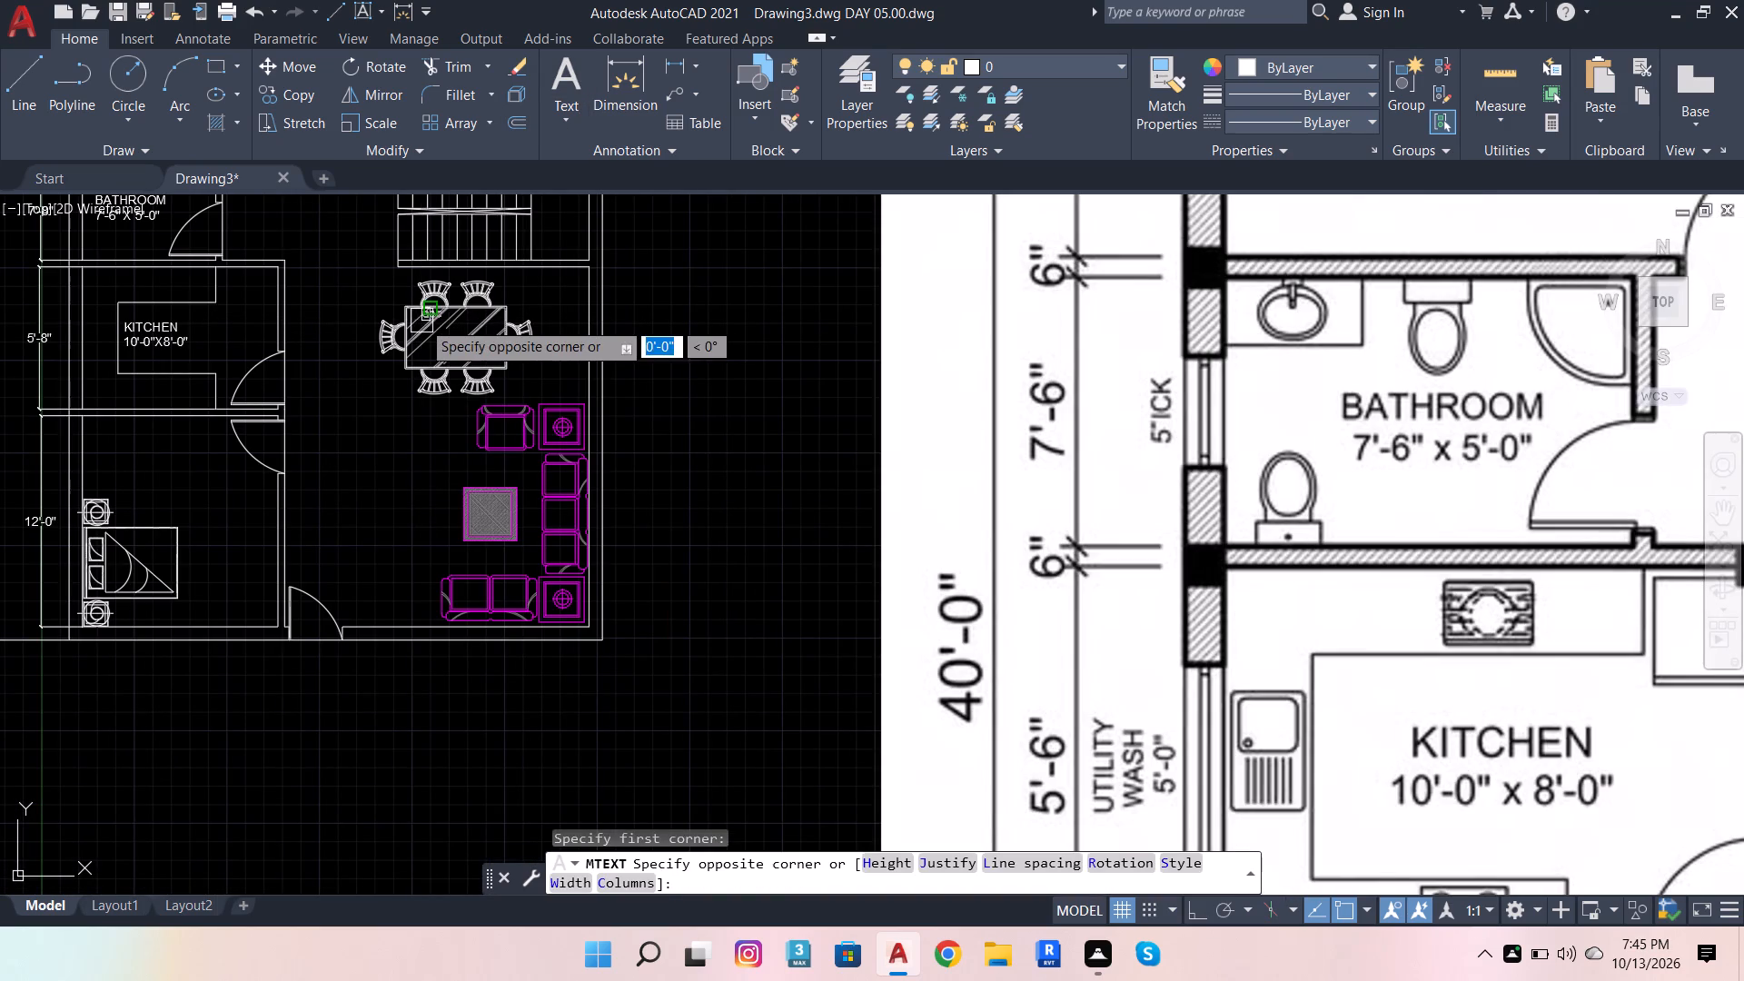
click(643, 321)
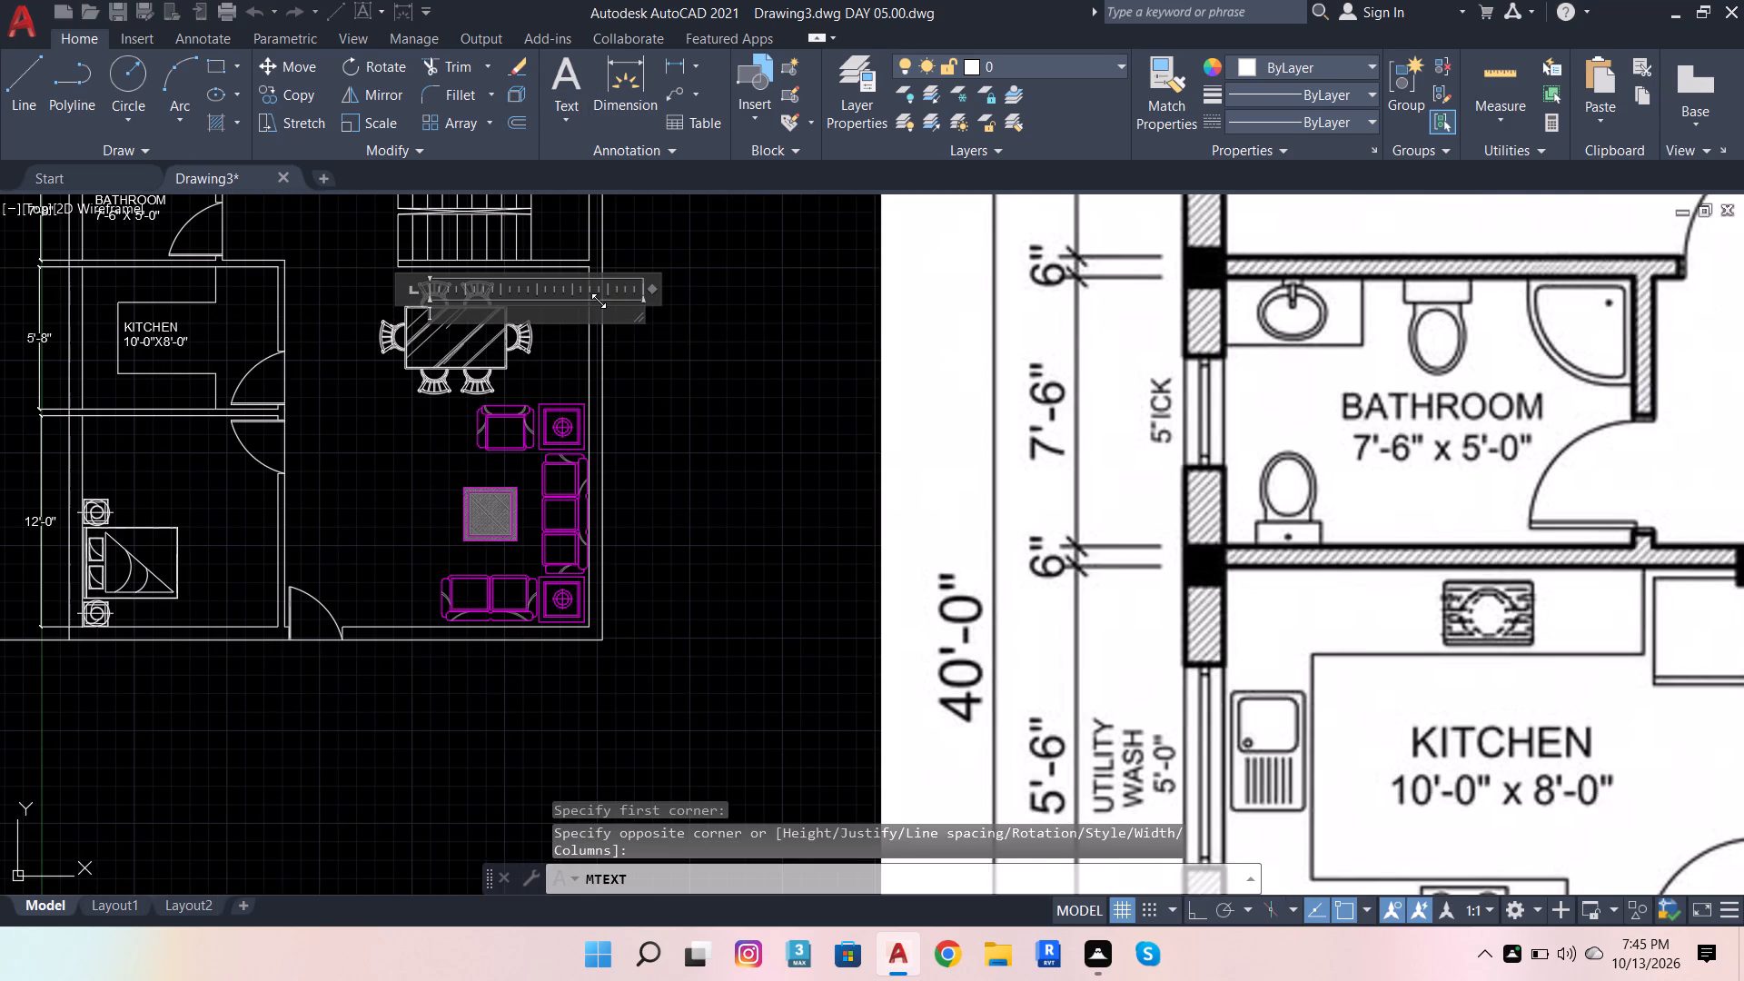
scroll(599, 301, up, 2)
scroll(597, 301, down, 3)
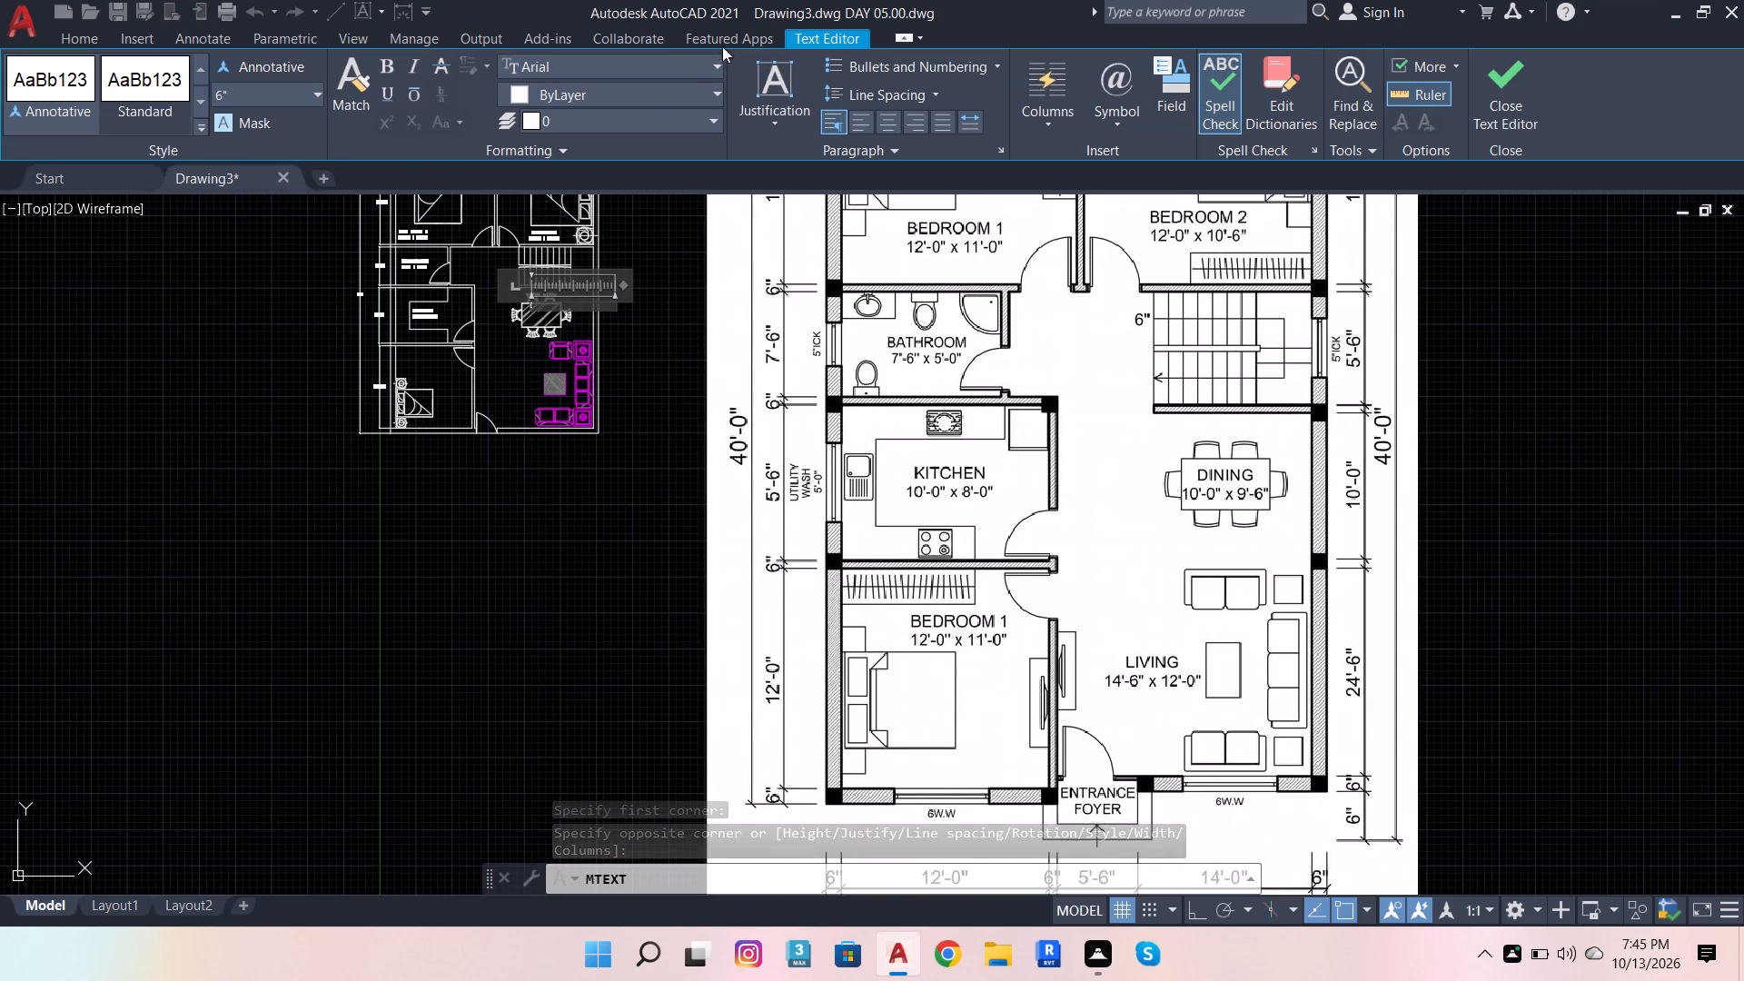
click(891, 121)
scroll(559, 286, up, 1)
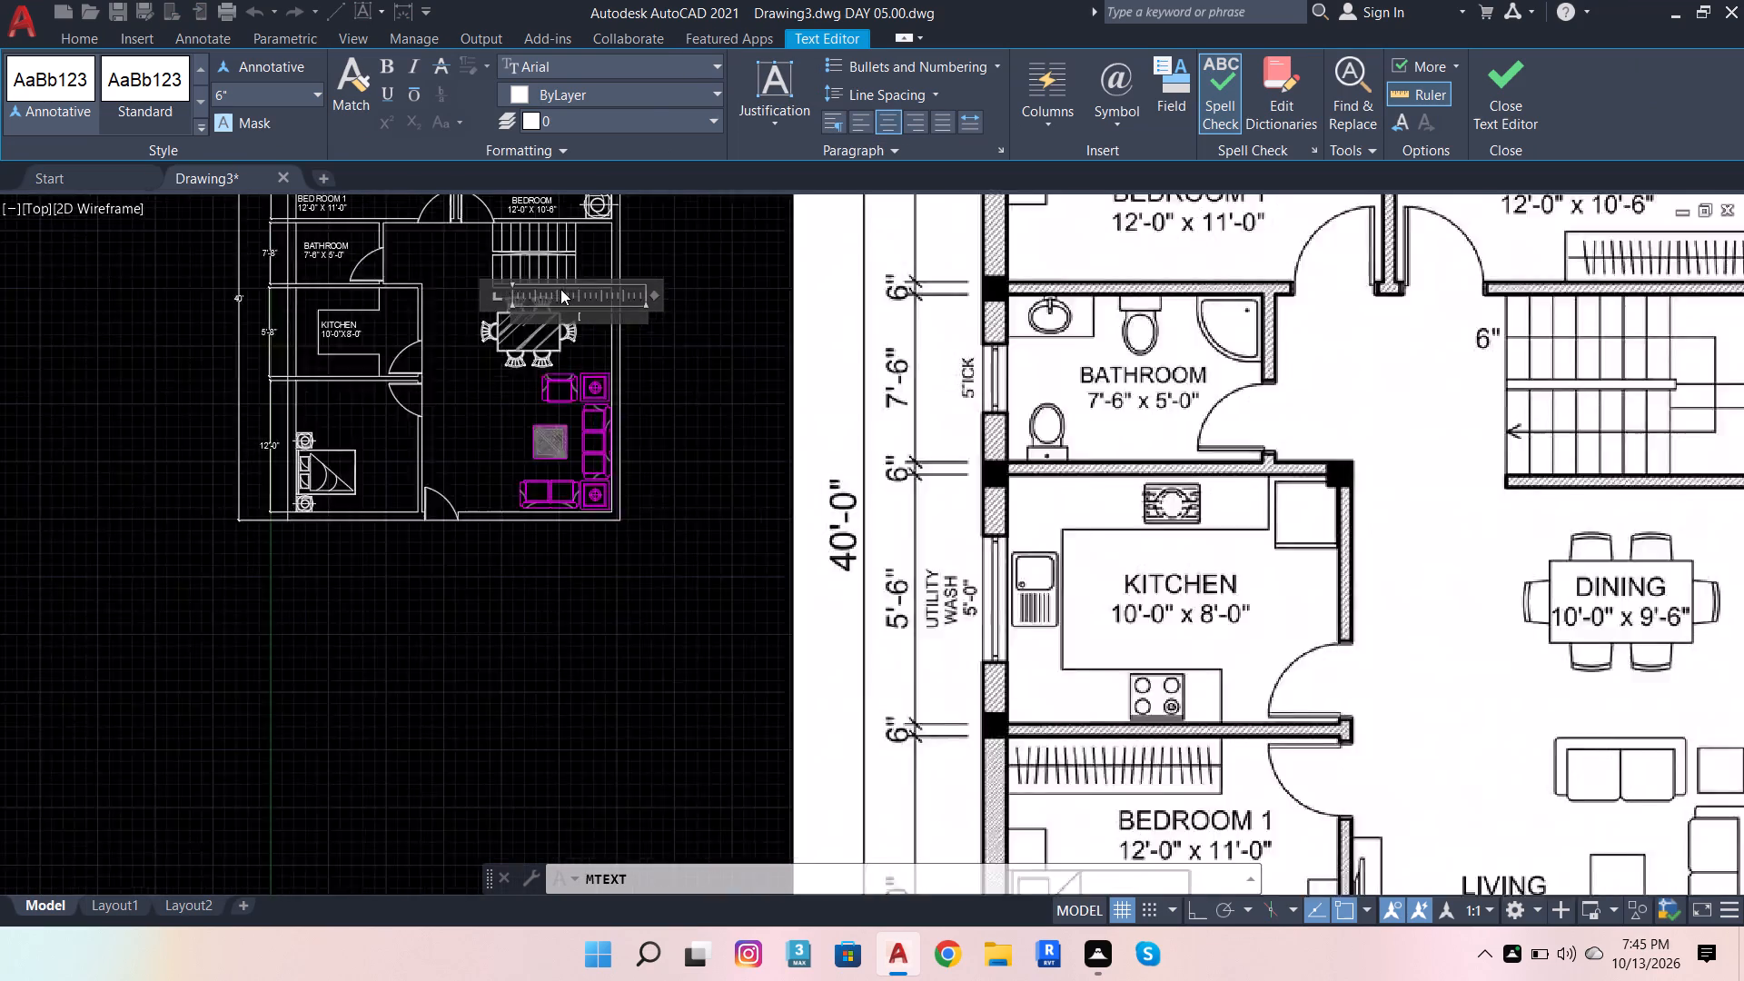
scroll(560, 289, up, 1)
click(598, 343)
scroll(590, 336, down, 4)
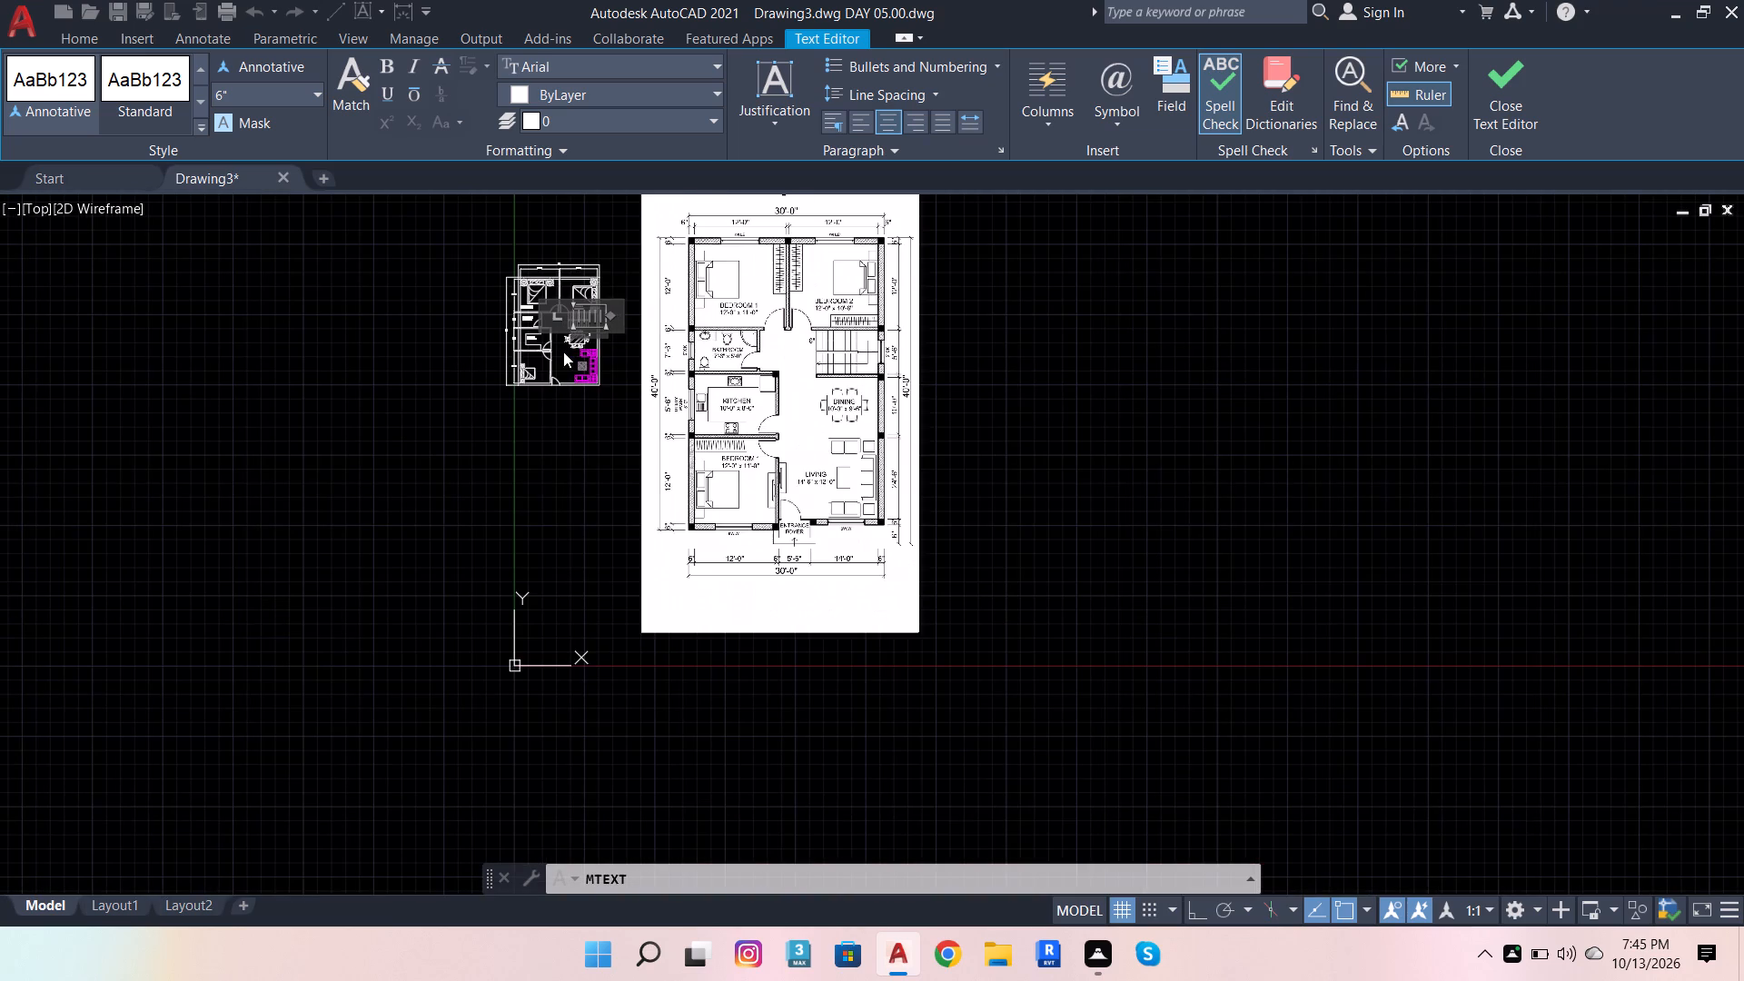
Enter DINING as the label text beside the dining table.
text(DINI)
scroll(542, 310, up, 2)
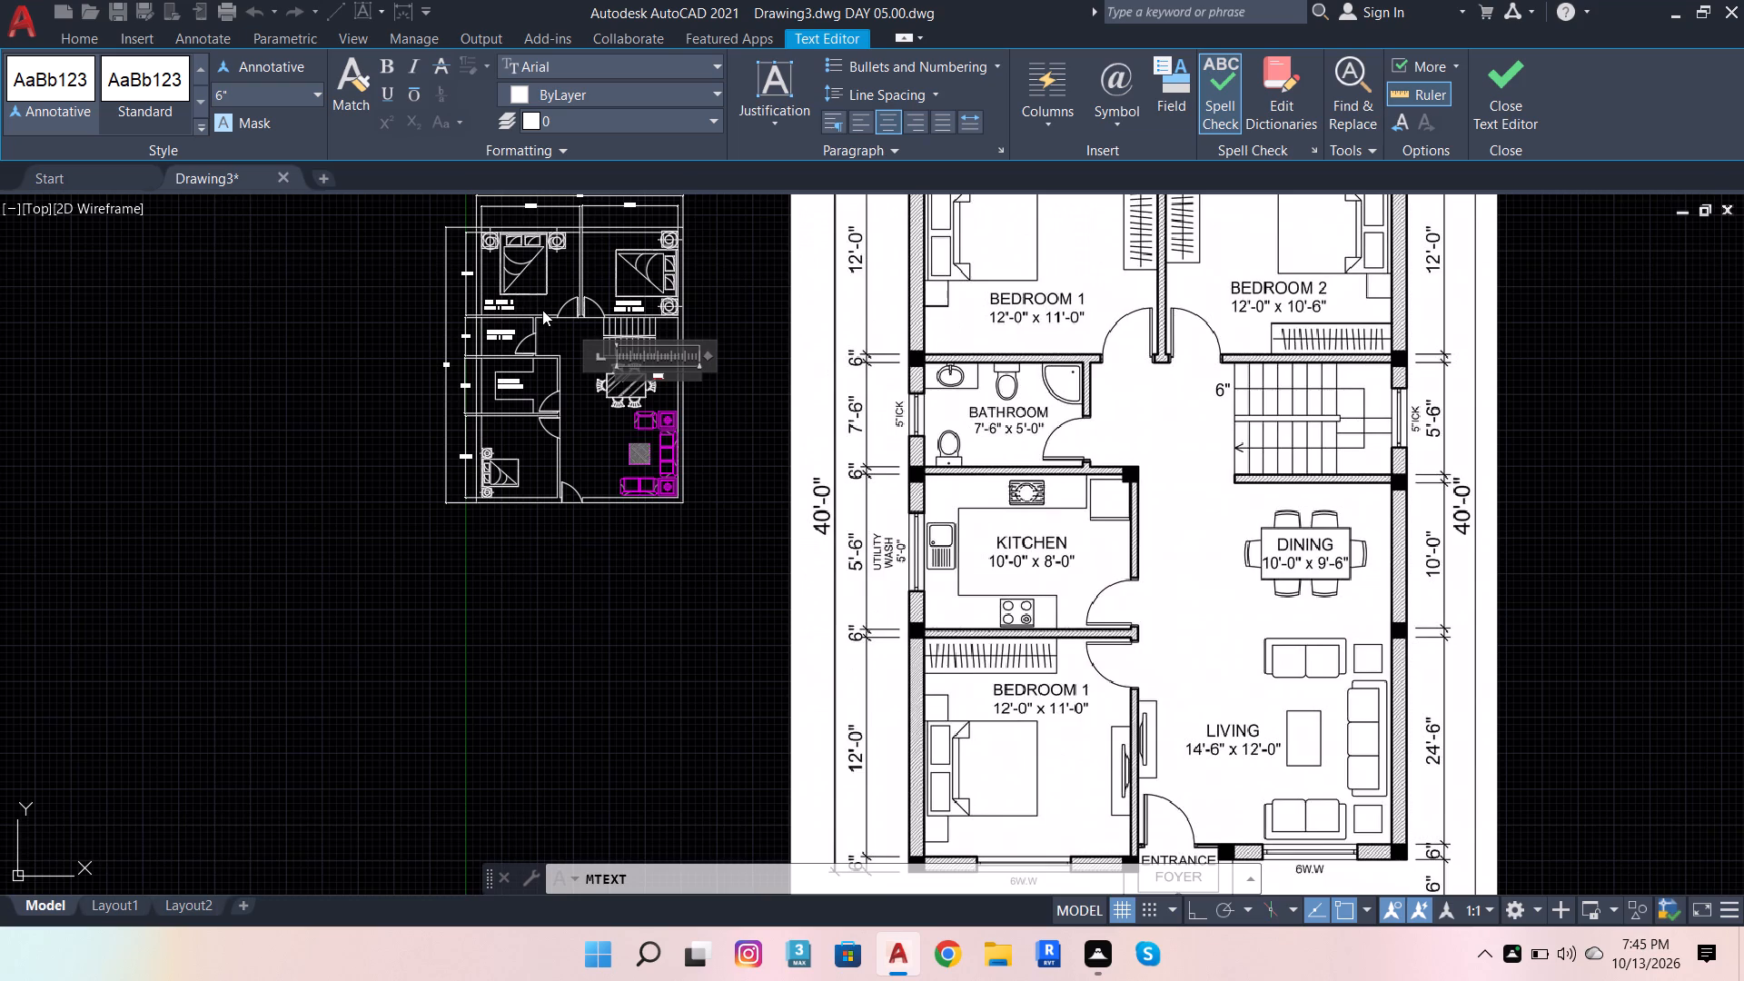
scroll(563, 344, up, 3)
scroll(822, 514, down, 2)
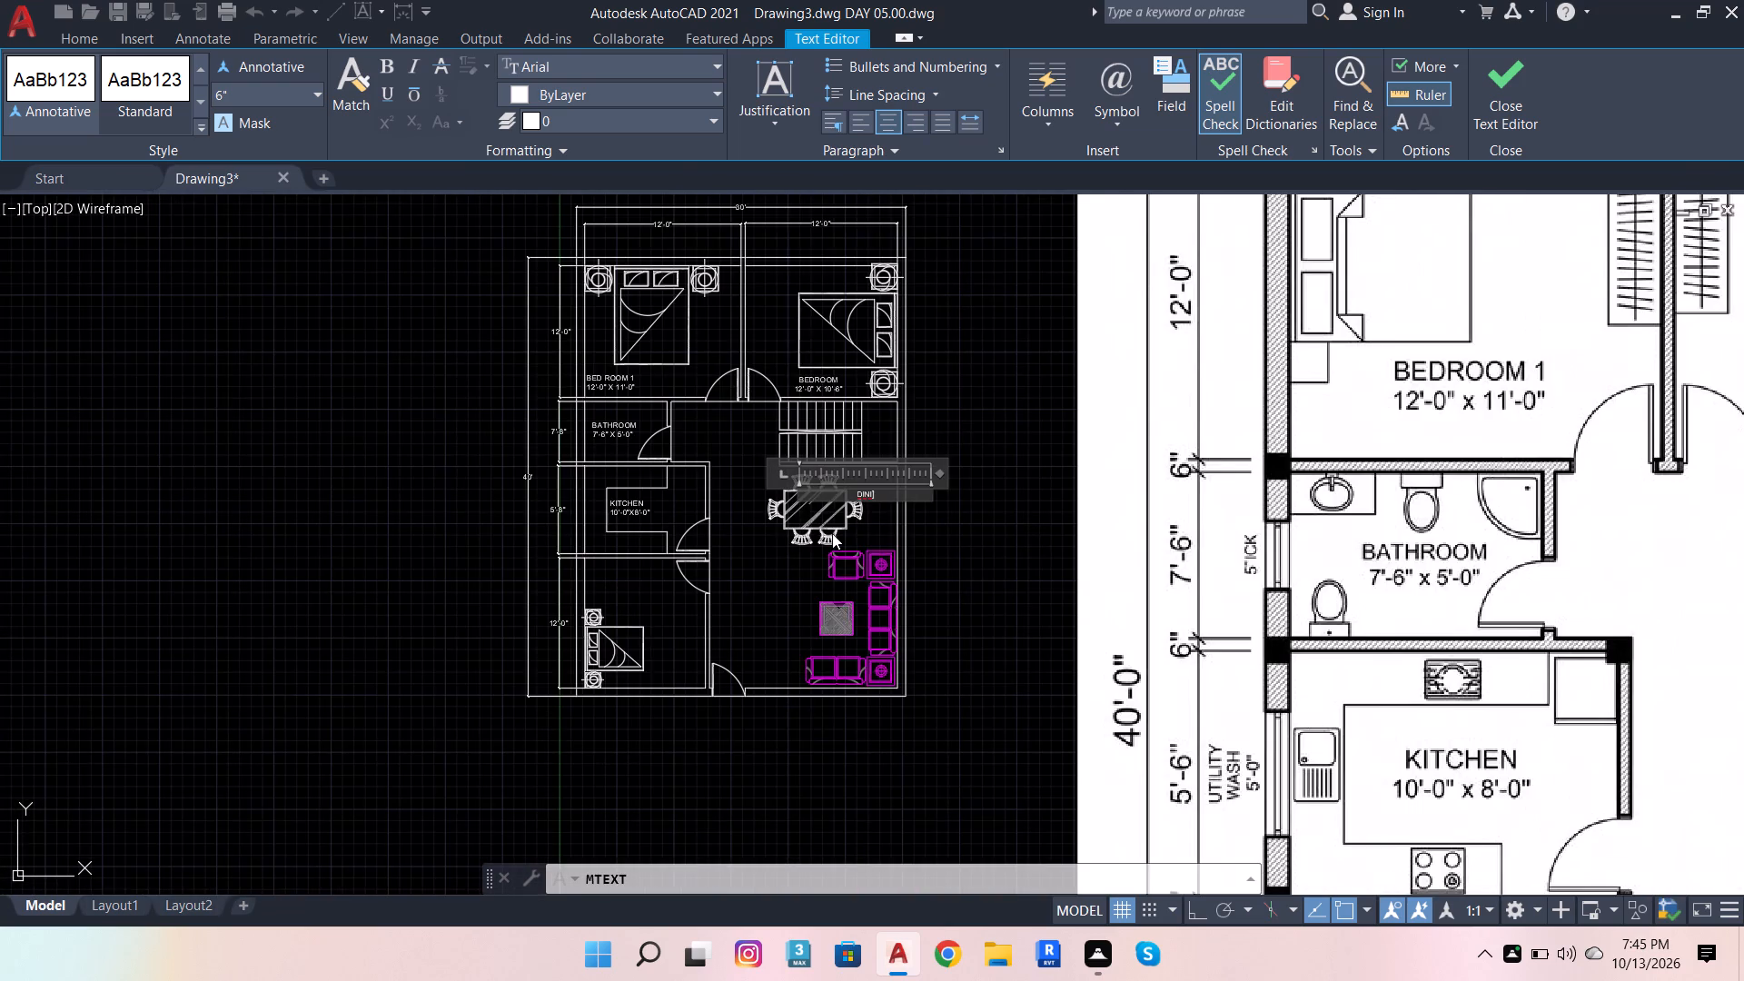
scroll(832, 533, down, 1)
scroll(877, 546, up, 2)
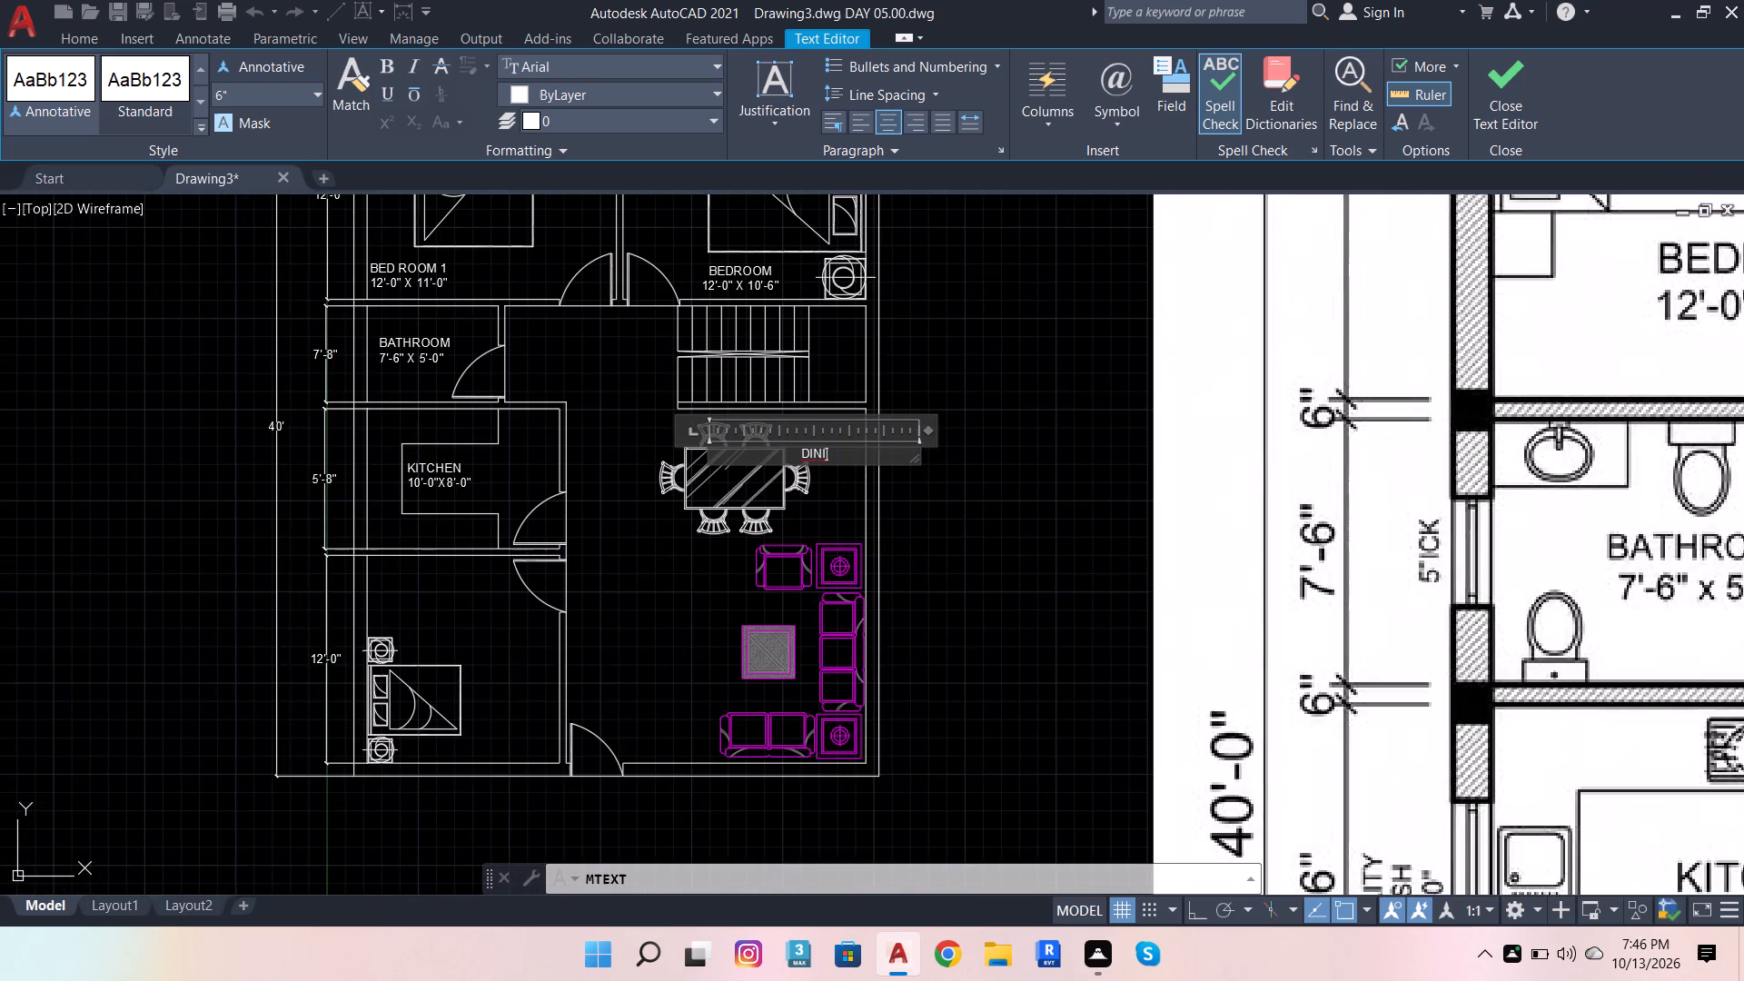
scroll(839, 447, up, 2)
text(NG)
scroll(840, 448, down, 3)
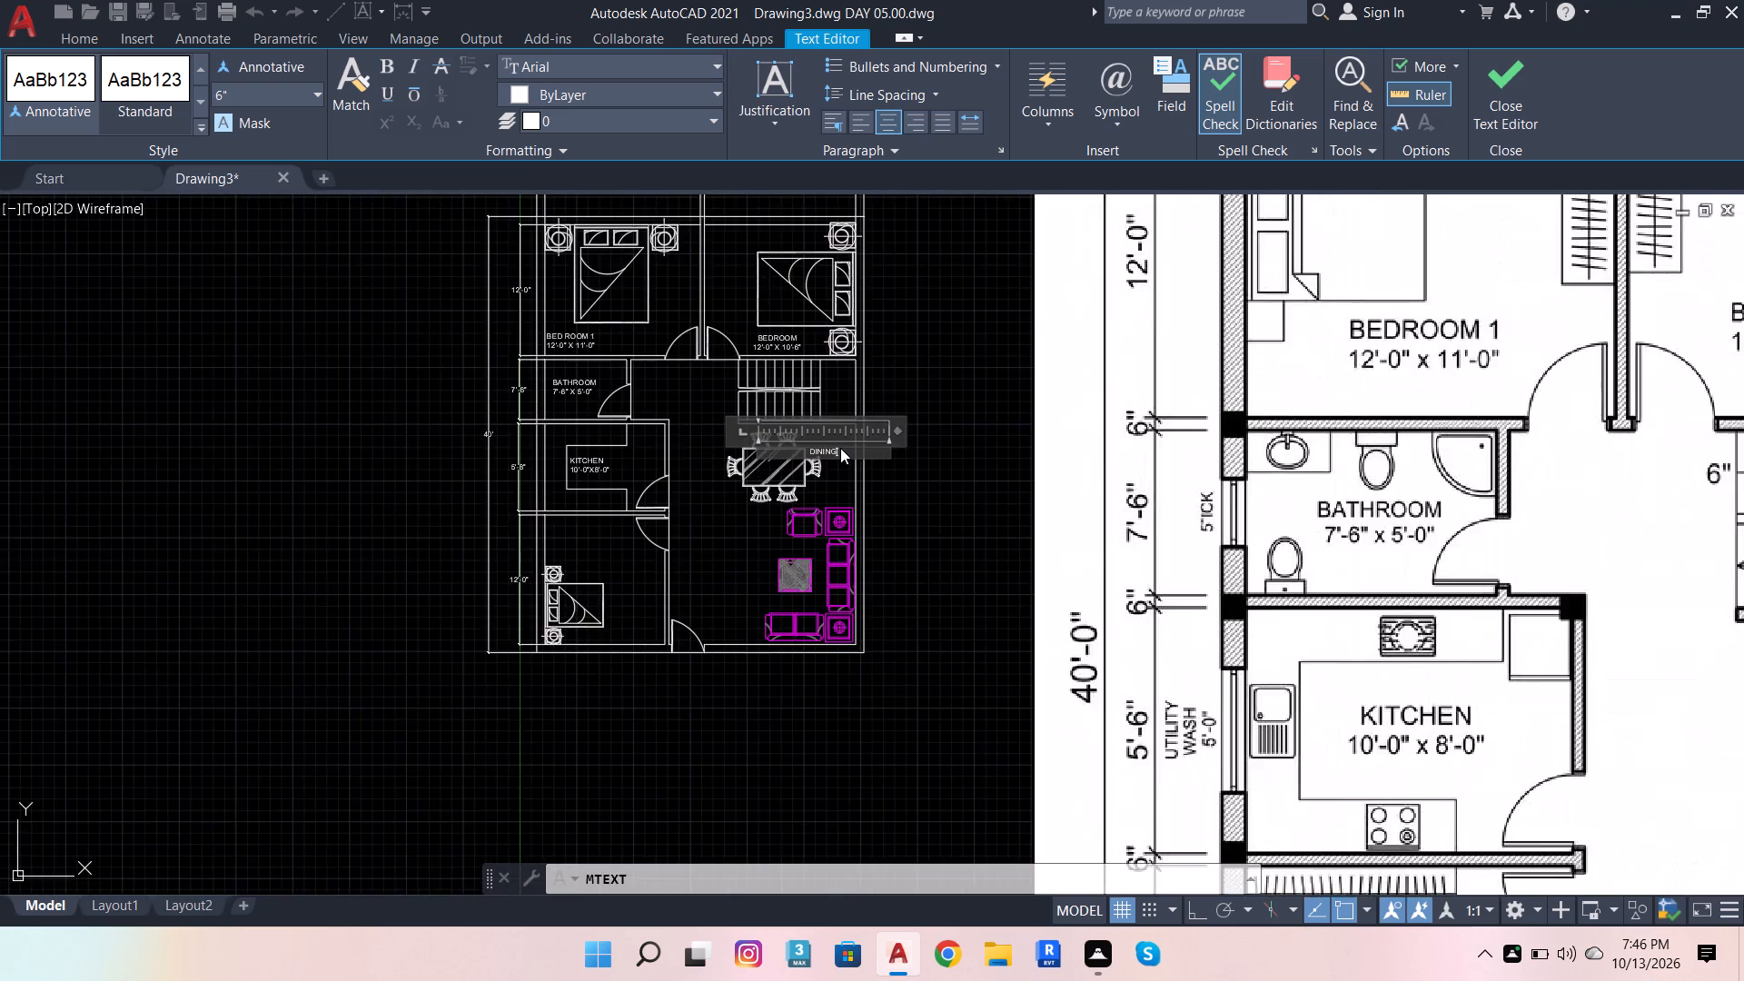
scroll(840, 448, down, 1)
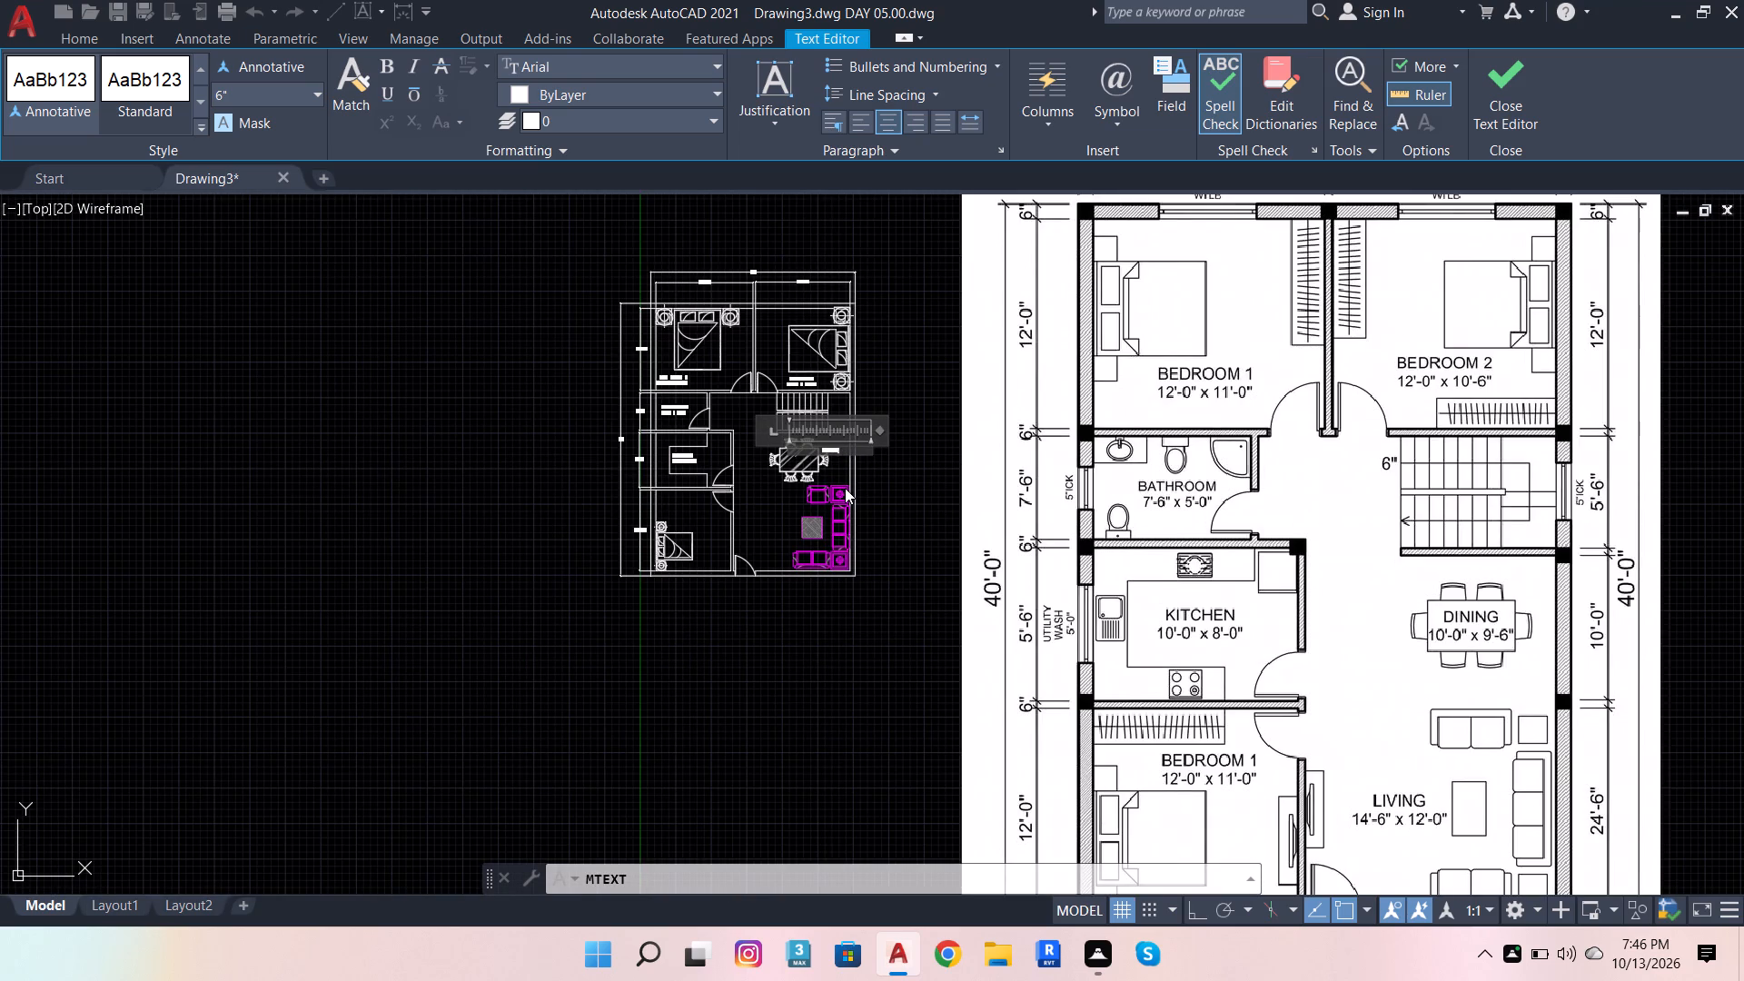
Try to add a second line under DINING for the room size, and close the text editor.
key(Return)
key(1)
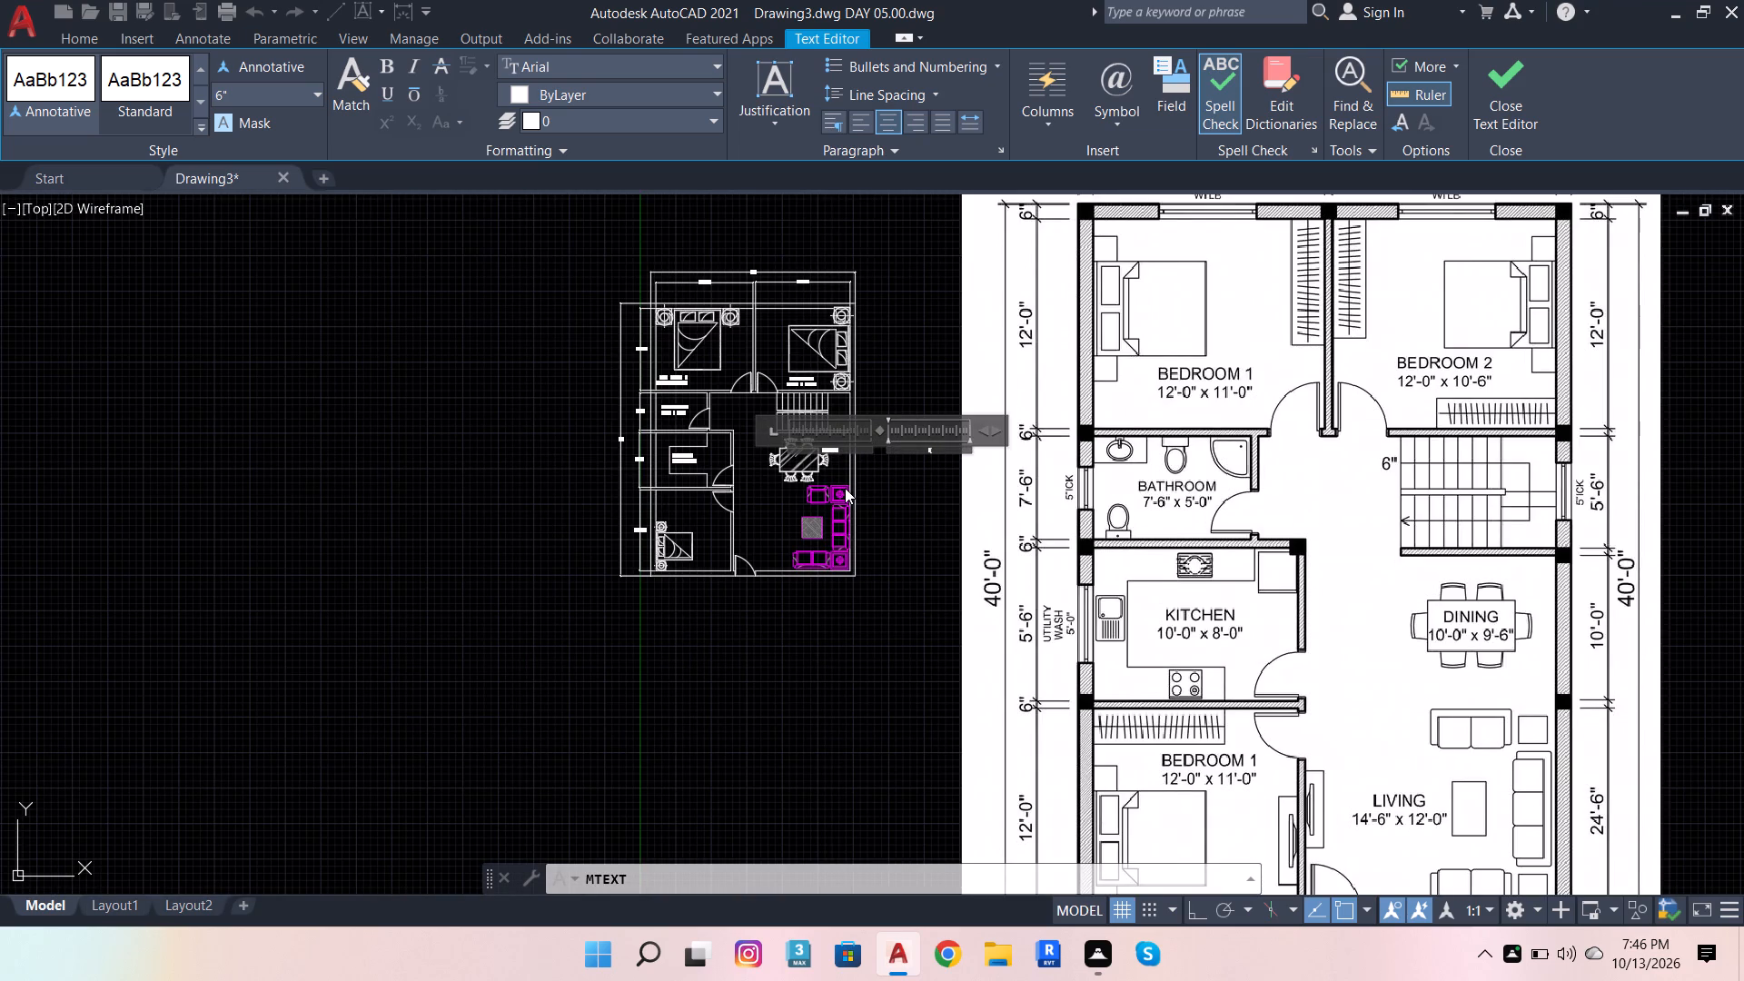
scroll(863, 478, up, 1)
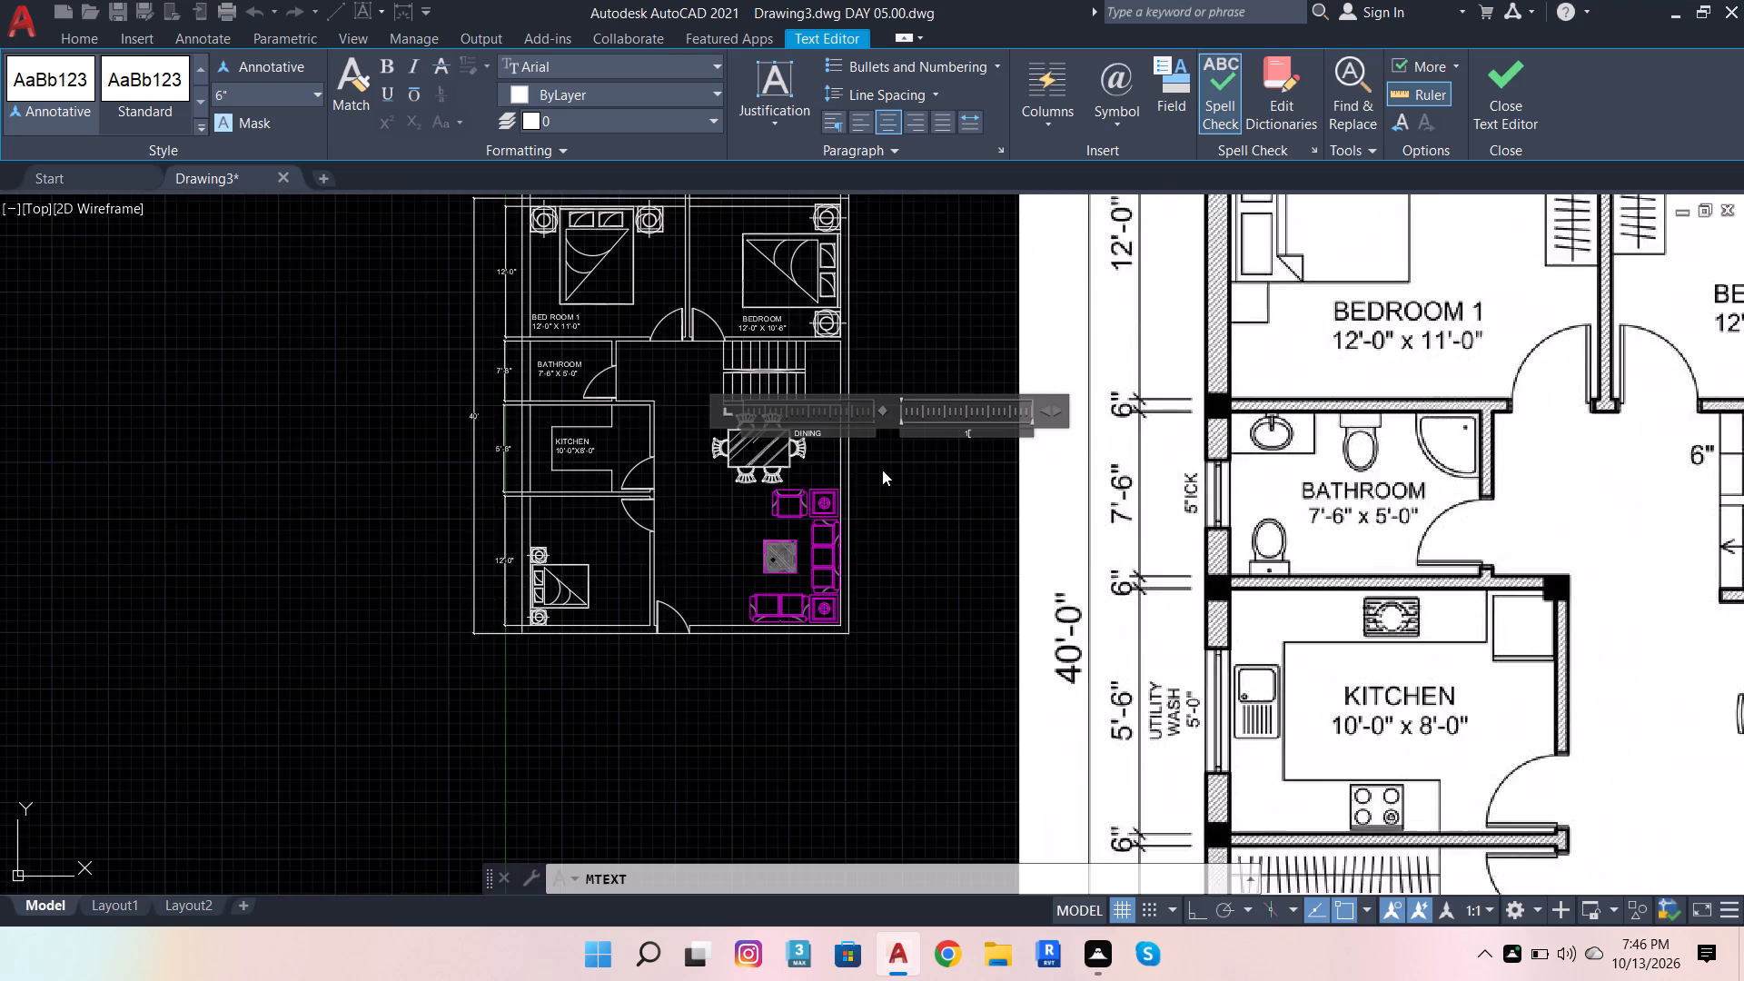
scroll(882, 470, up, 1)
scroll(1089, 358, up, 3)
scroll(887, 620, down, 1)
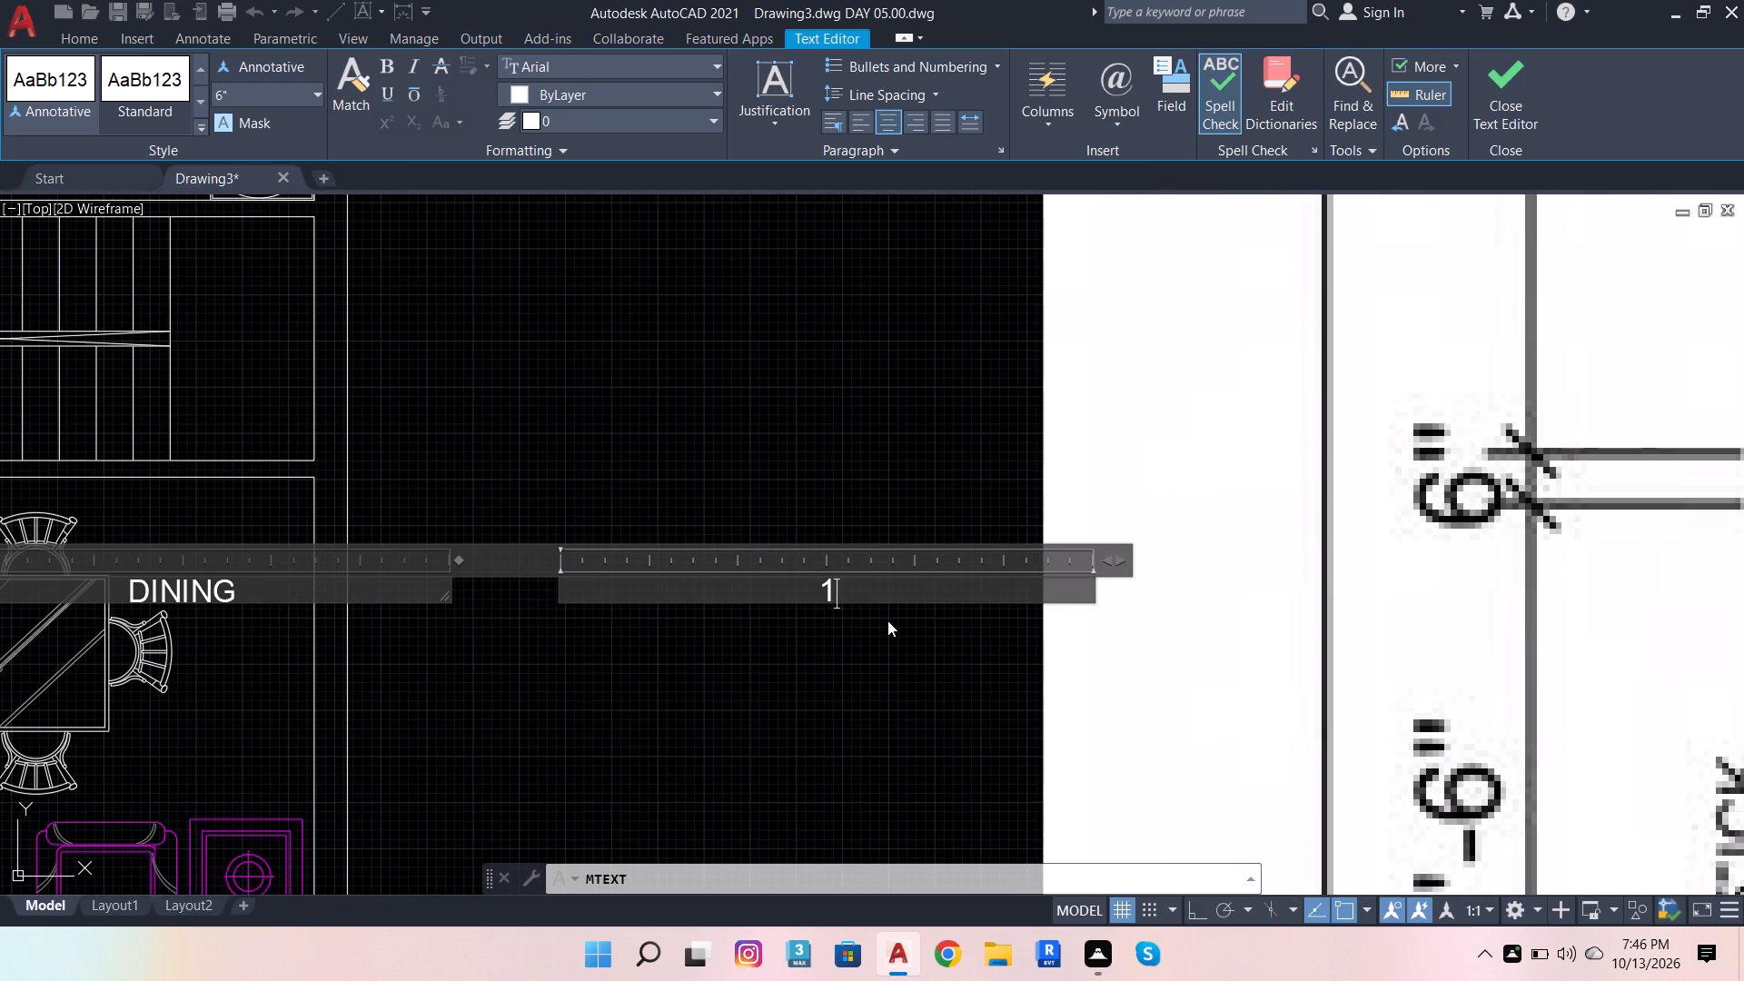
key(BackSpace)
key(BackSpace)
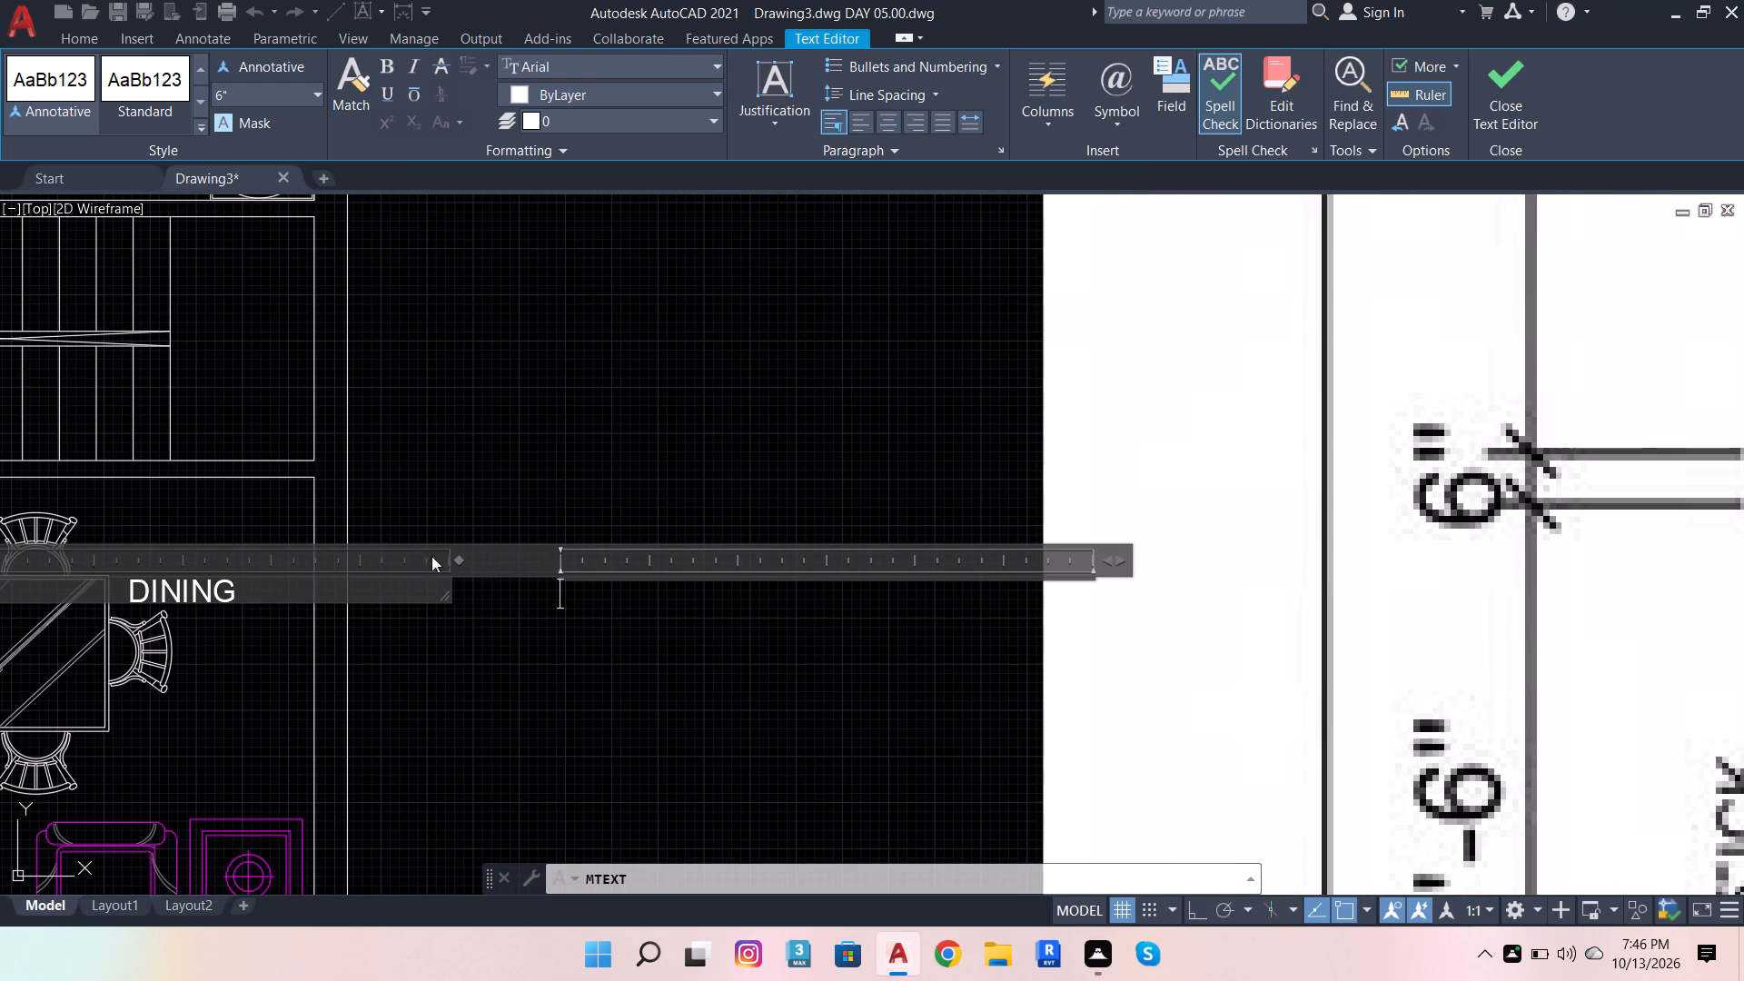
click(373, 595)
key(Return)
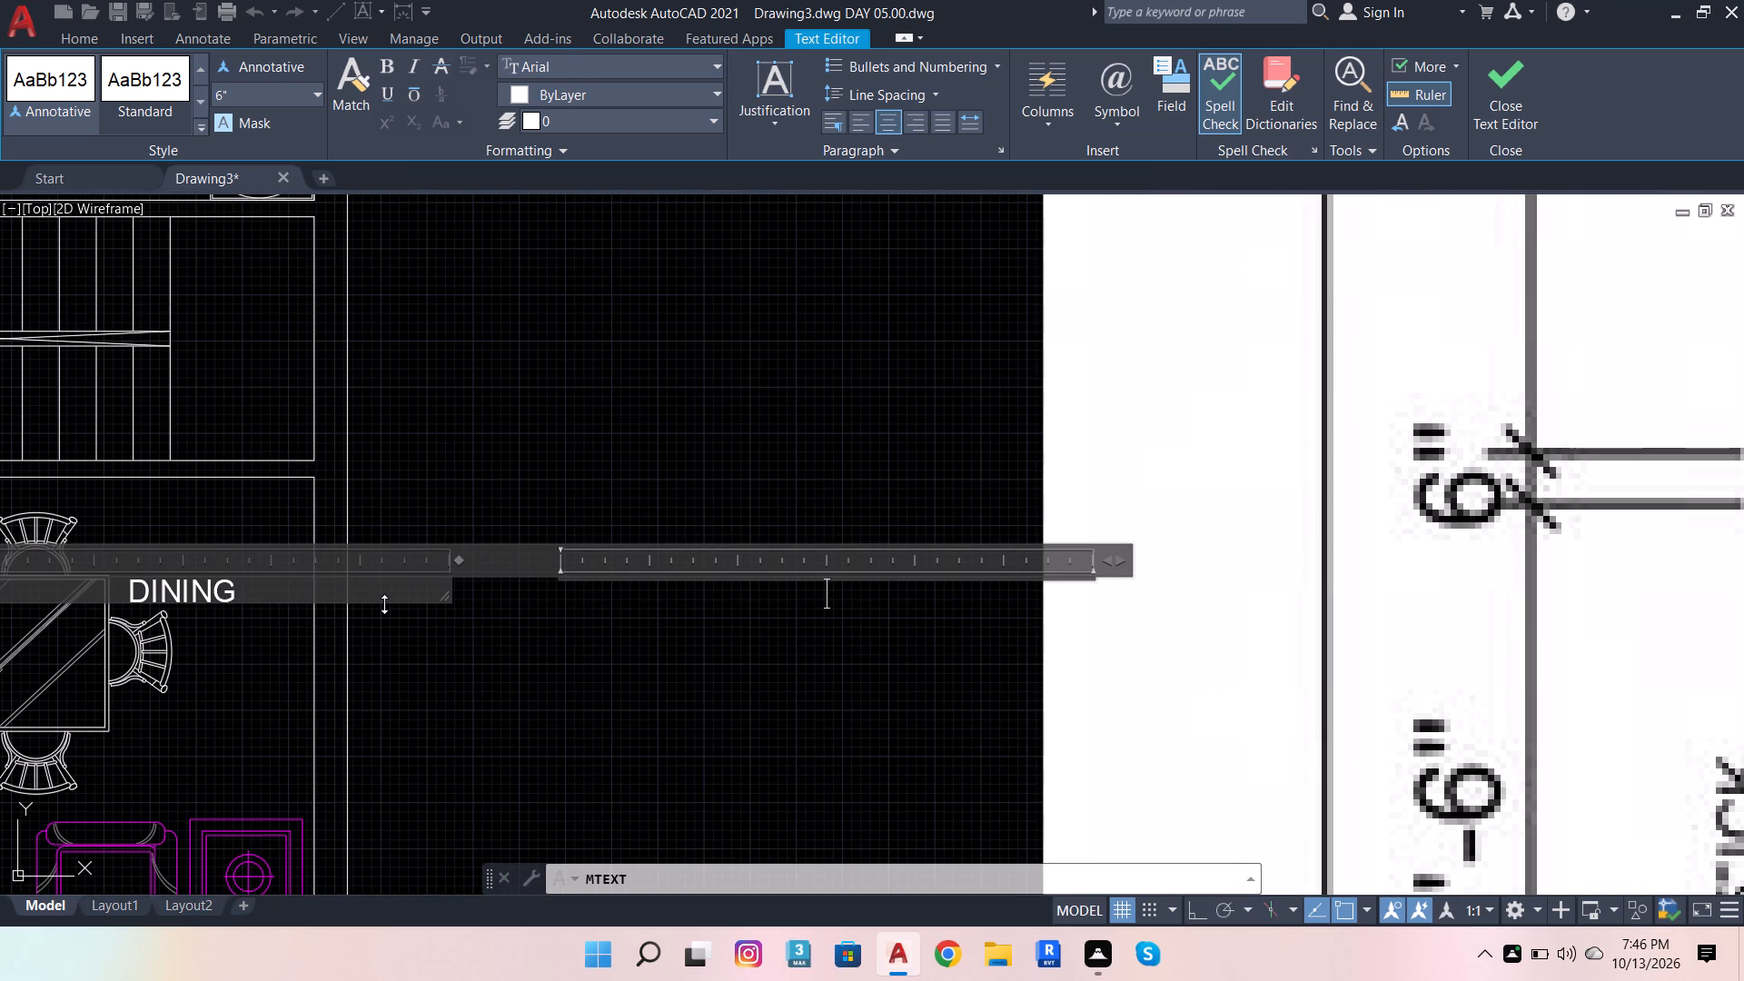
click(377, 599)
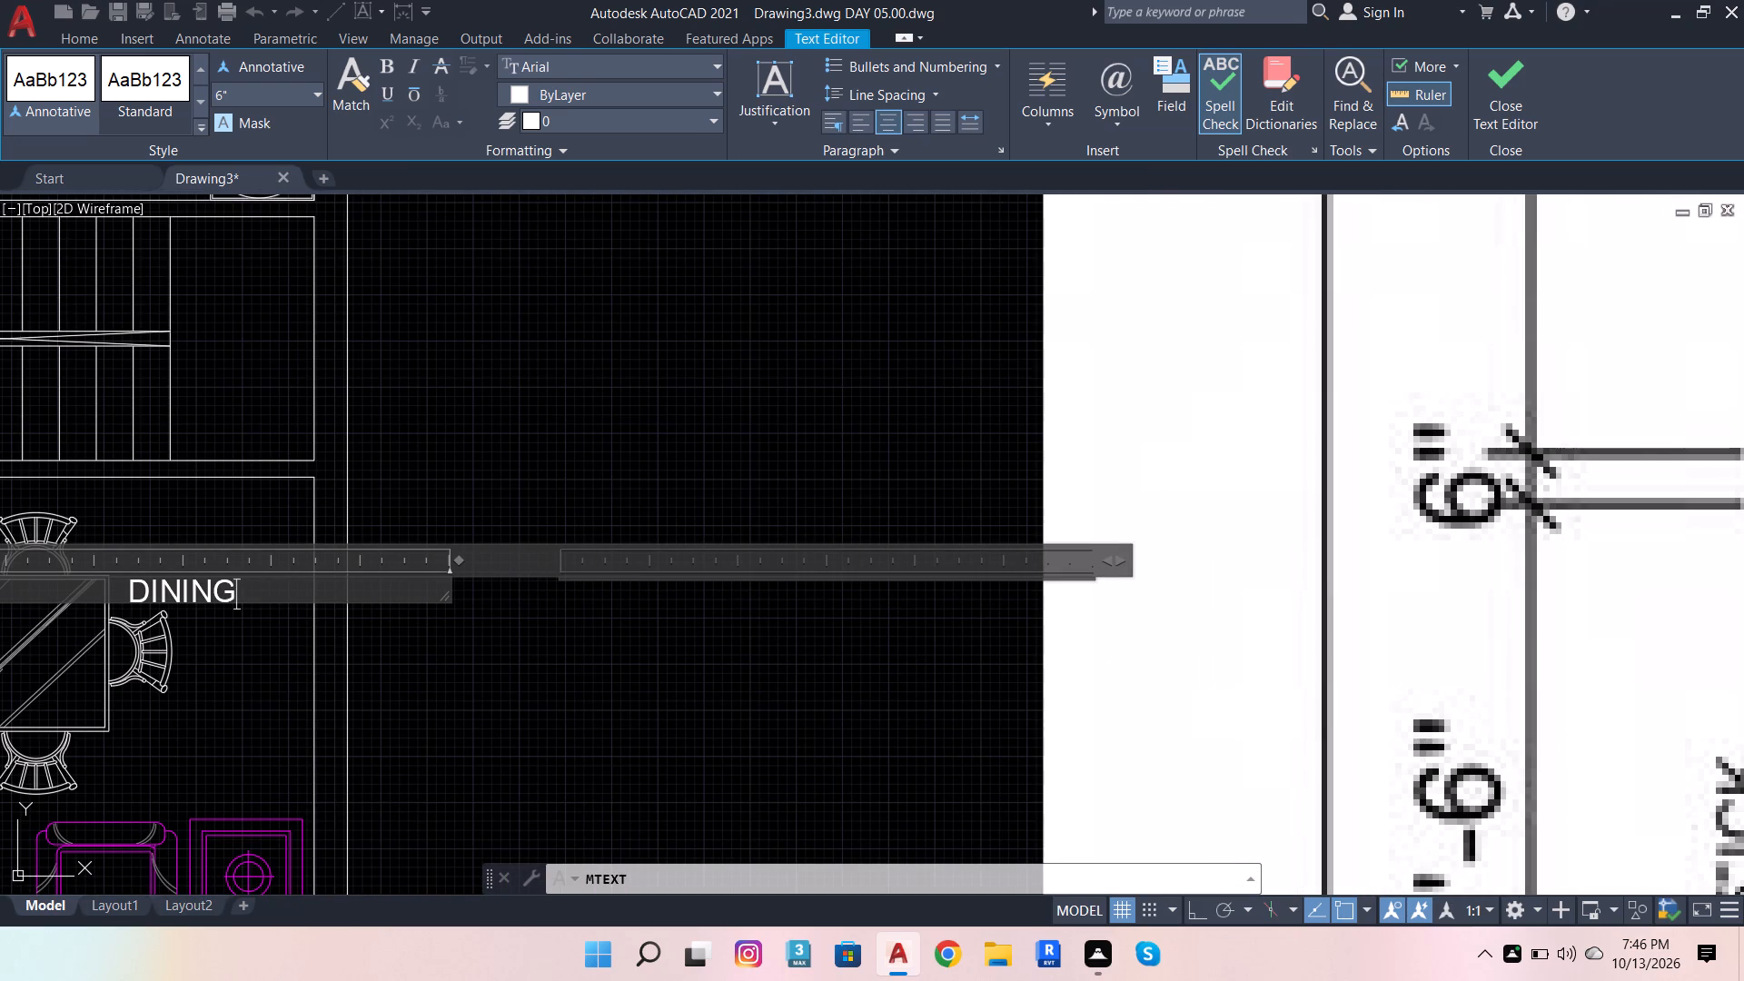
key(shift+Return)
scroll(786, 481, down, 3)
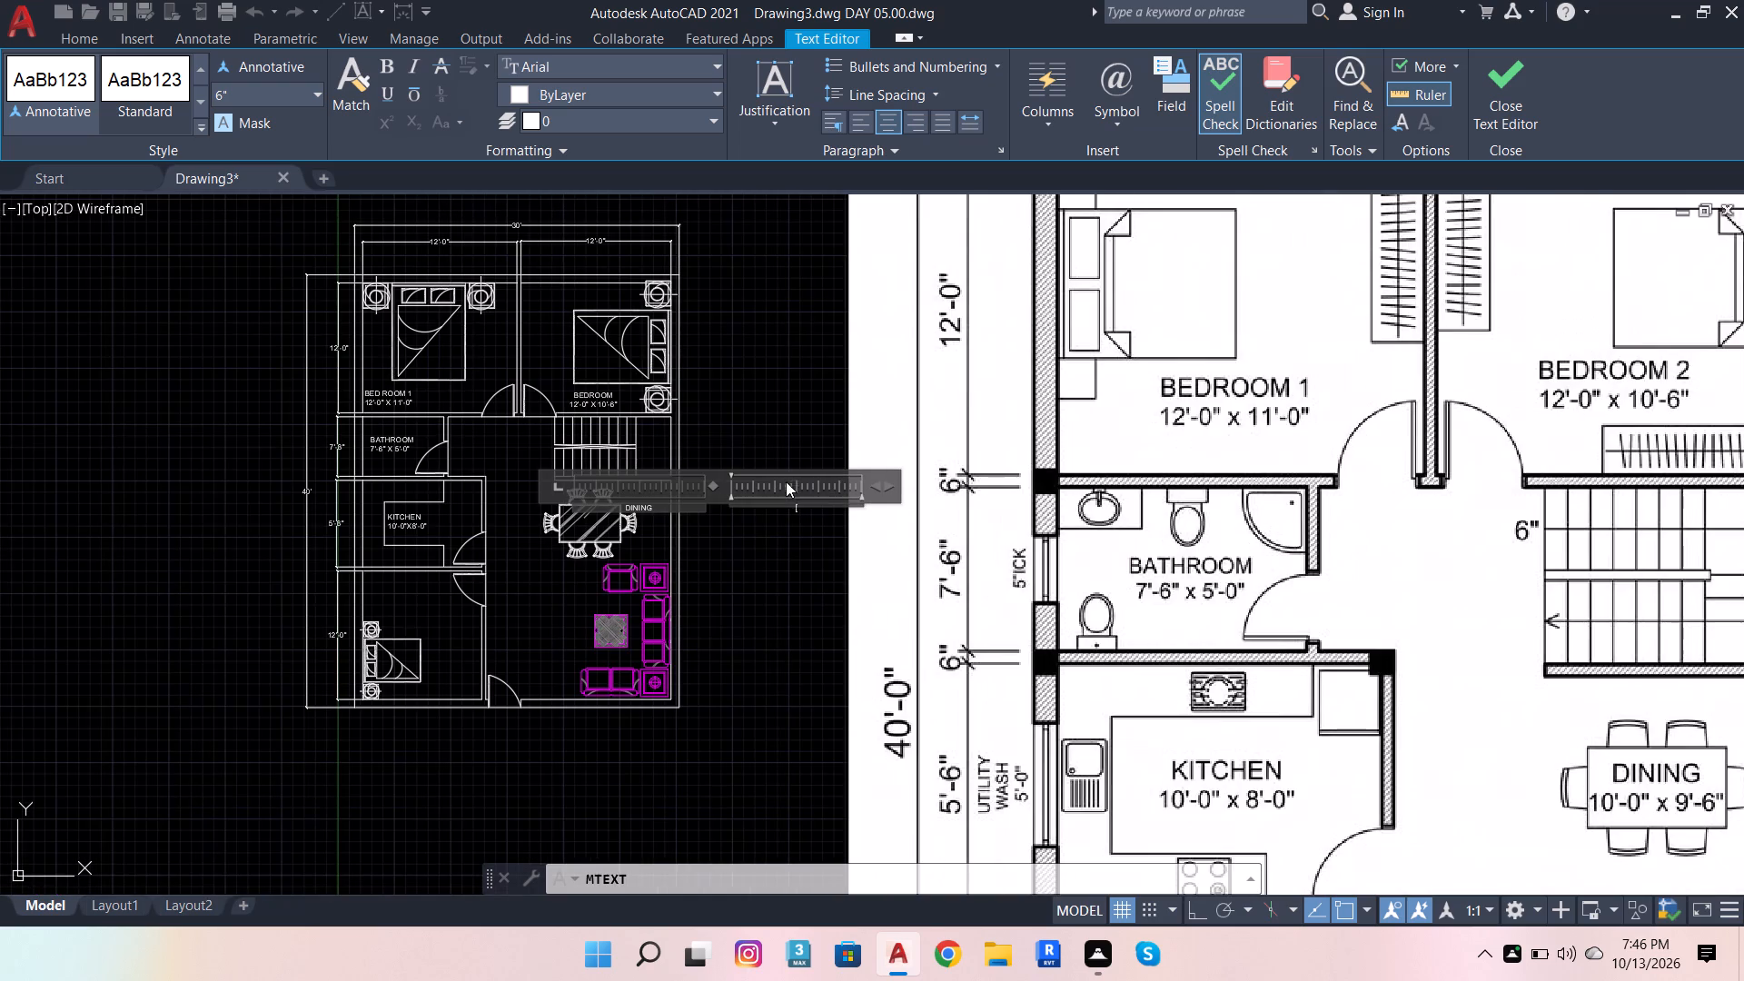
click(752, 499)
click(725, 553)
Add the room size 10'0"X9'6" as a second line under DINING in the dining label.
scroll(667, 492, up, 3)
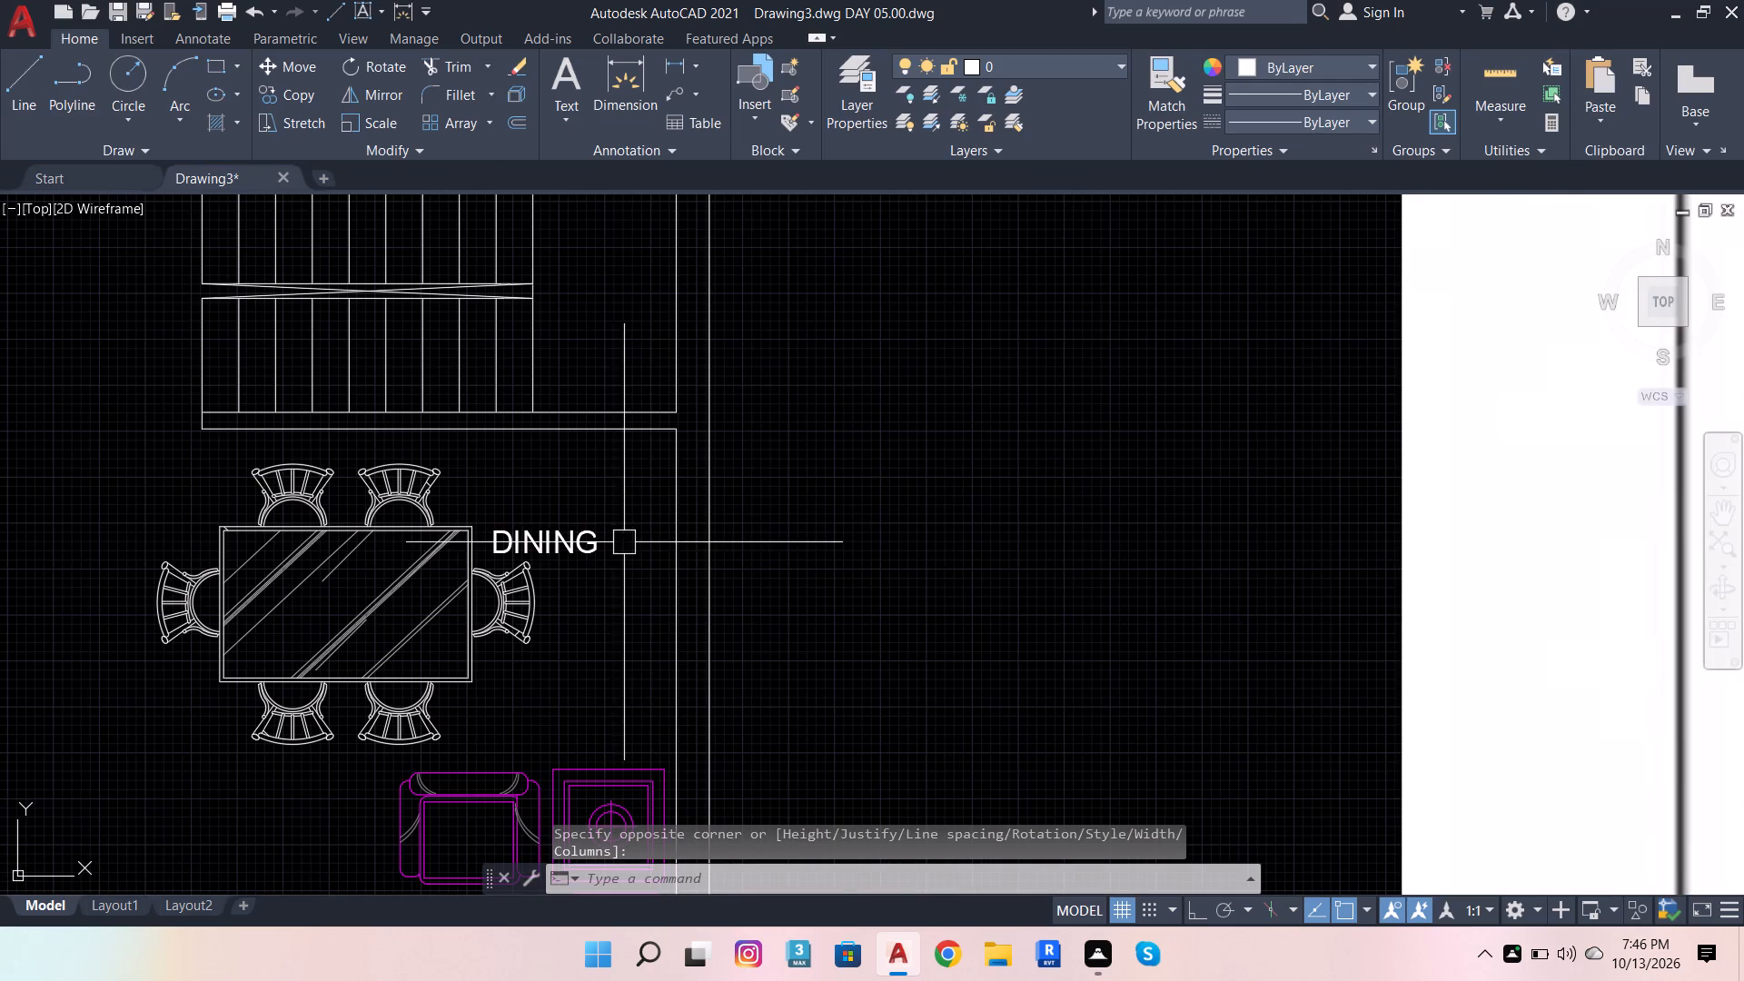
click(555, 558)
double_click(548, 553)
double_click(595, 526)
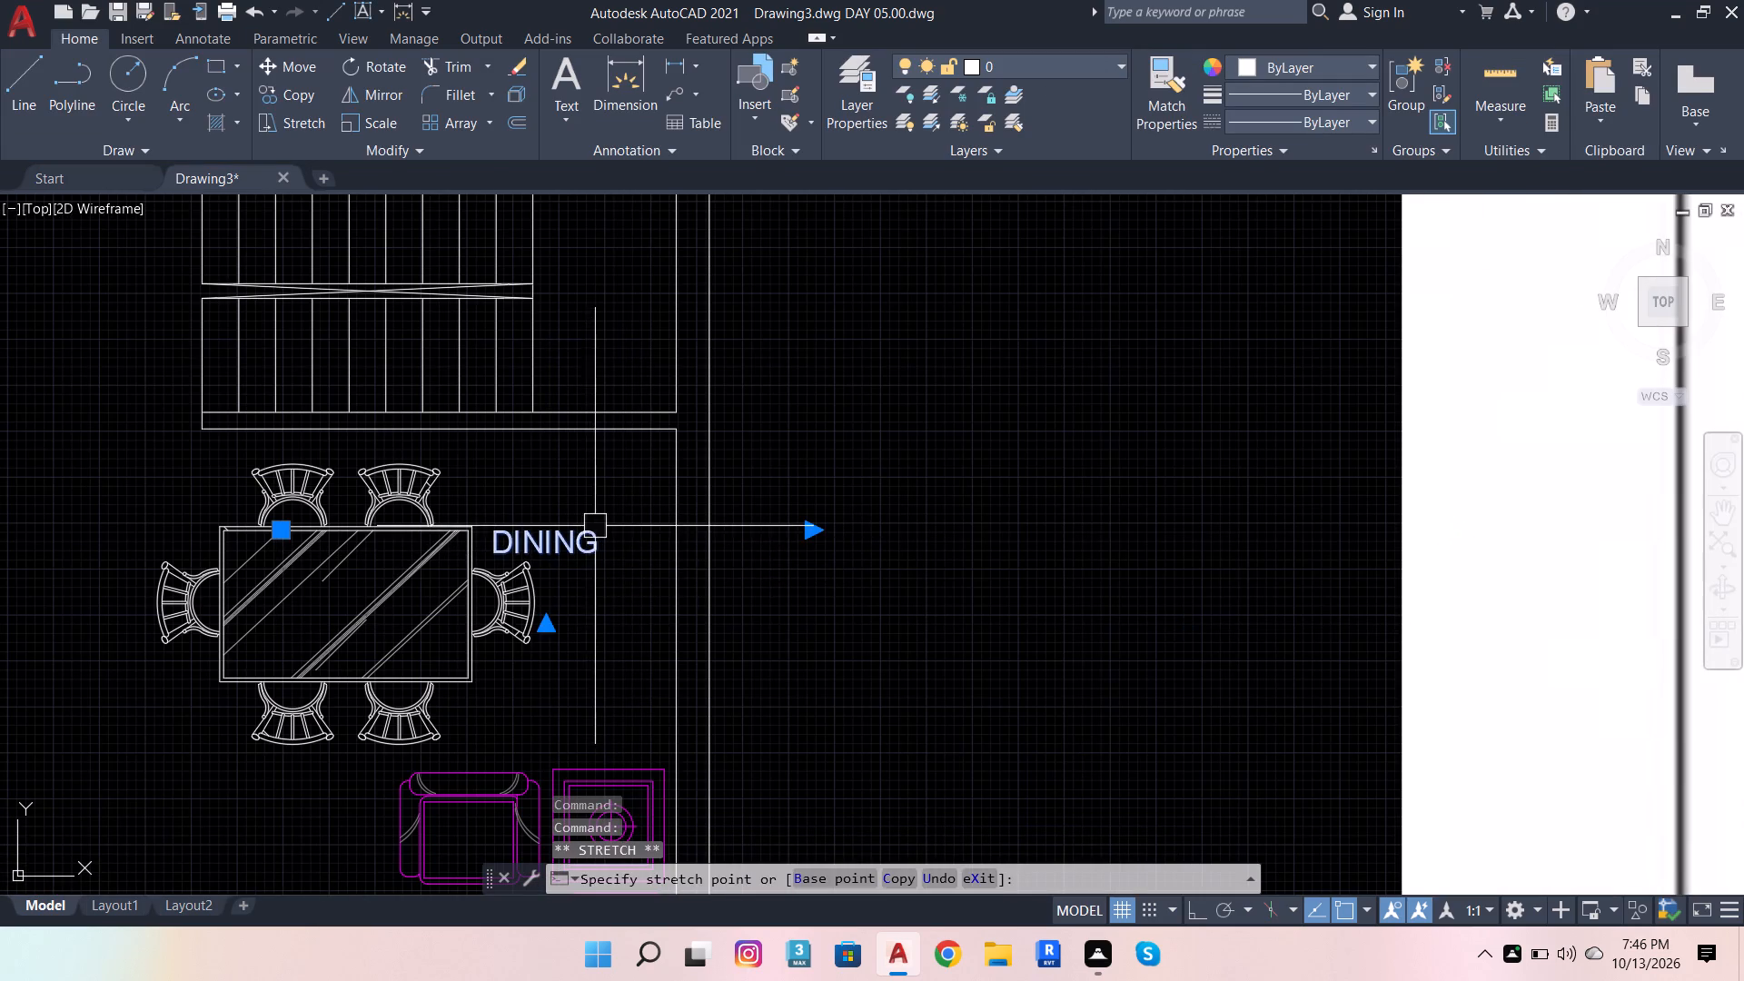
click(587, 590)
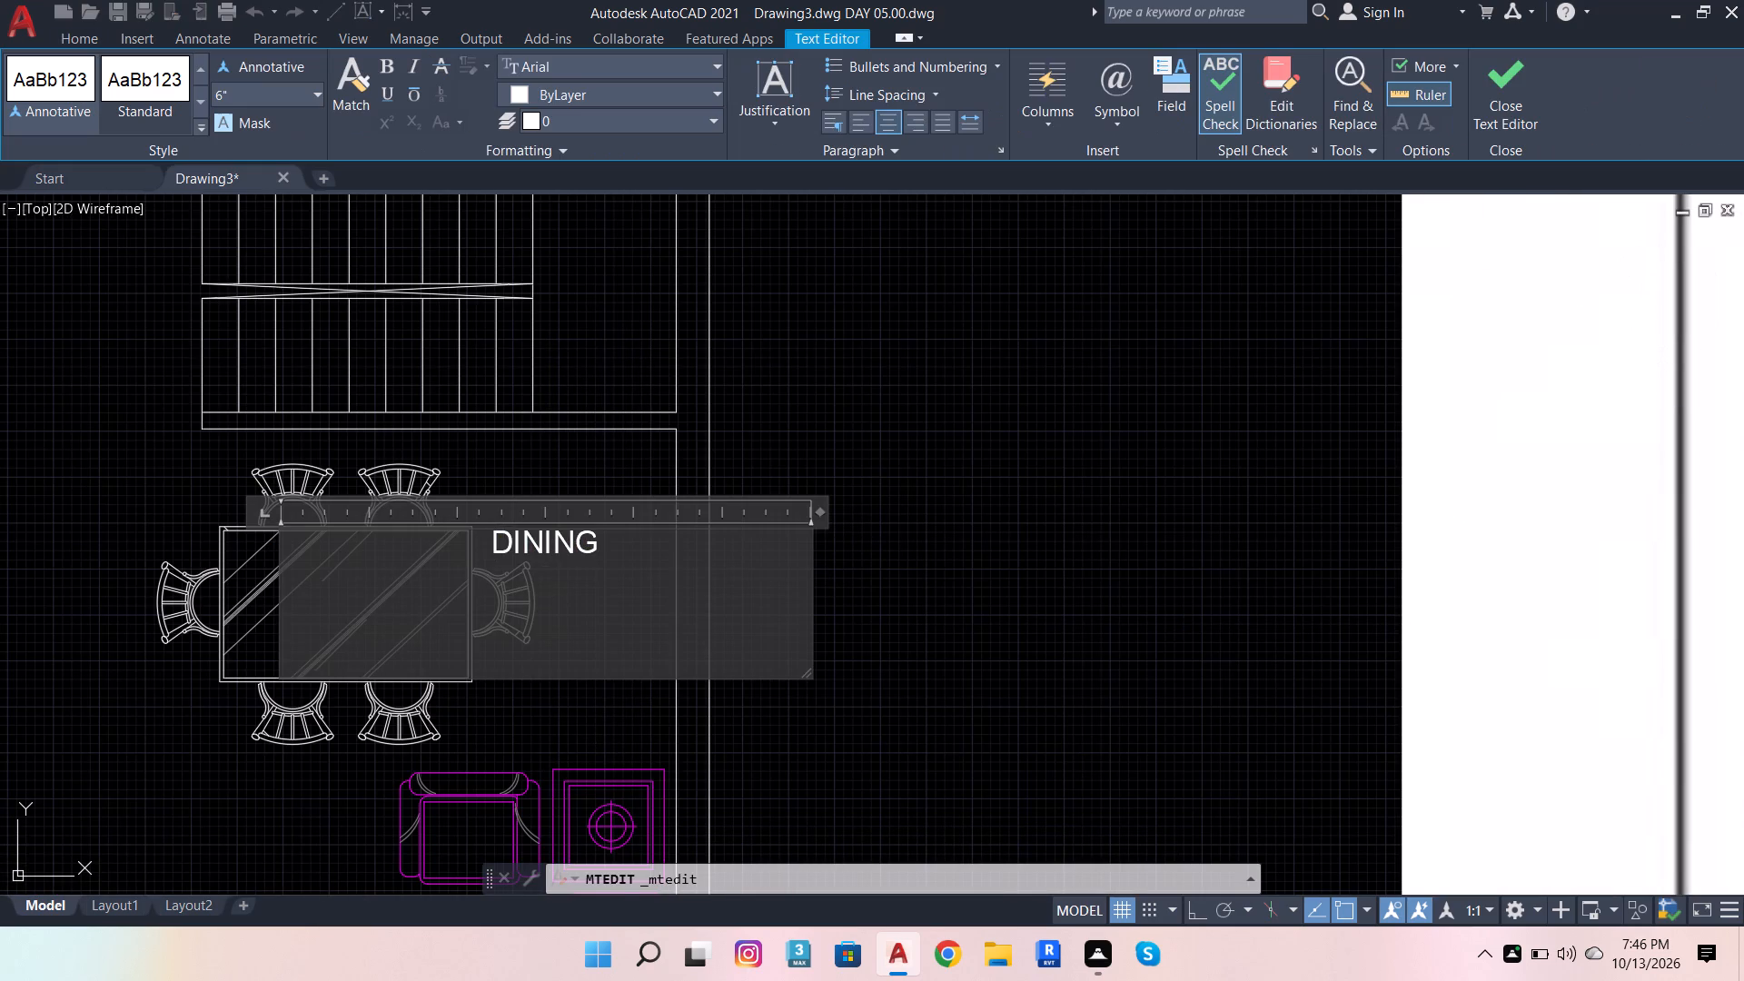
scroll(471, 597, down, 2)
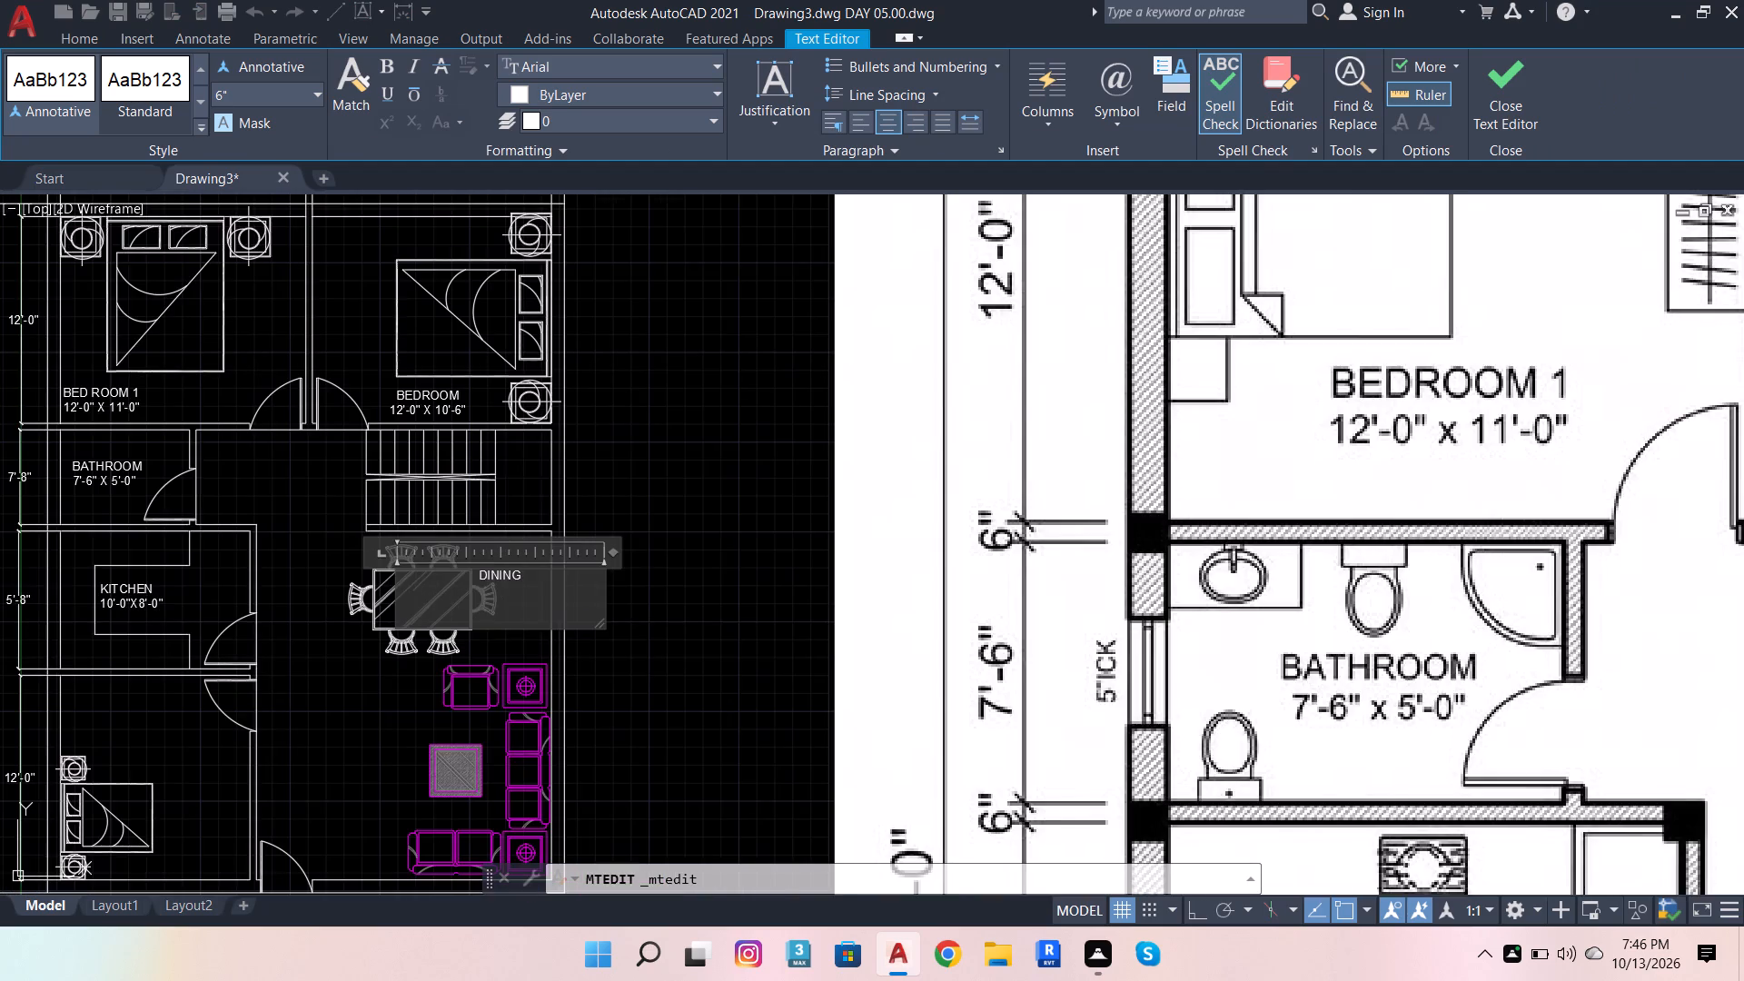
scroll(471, 601, down, 2)
text(10)
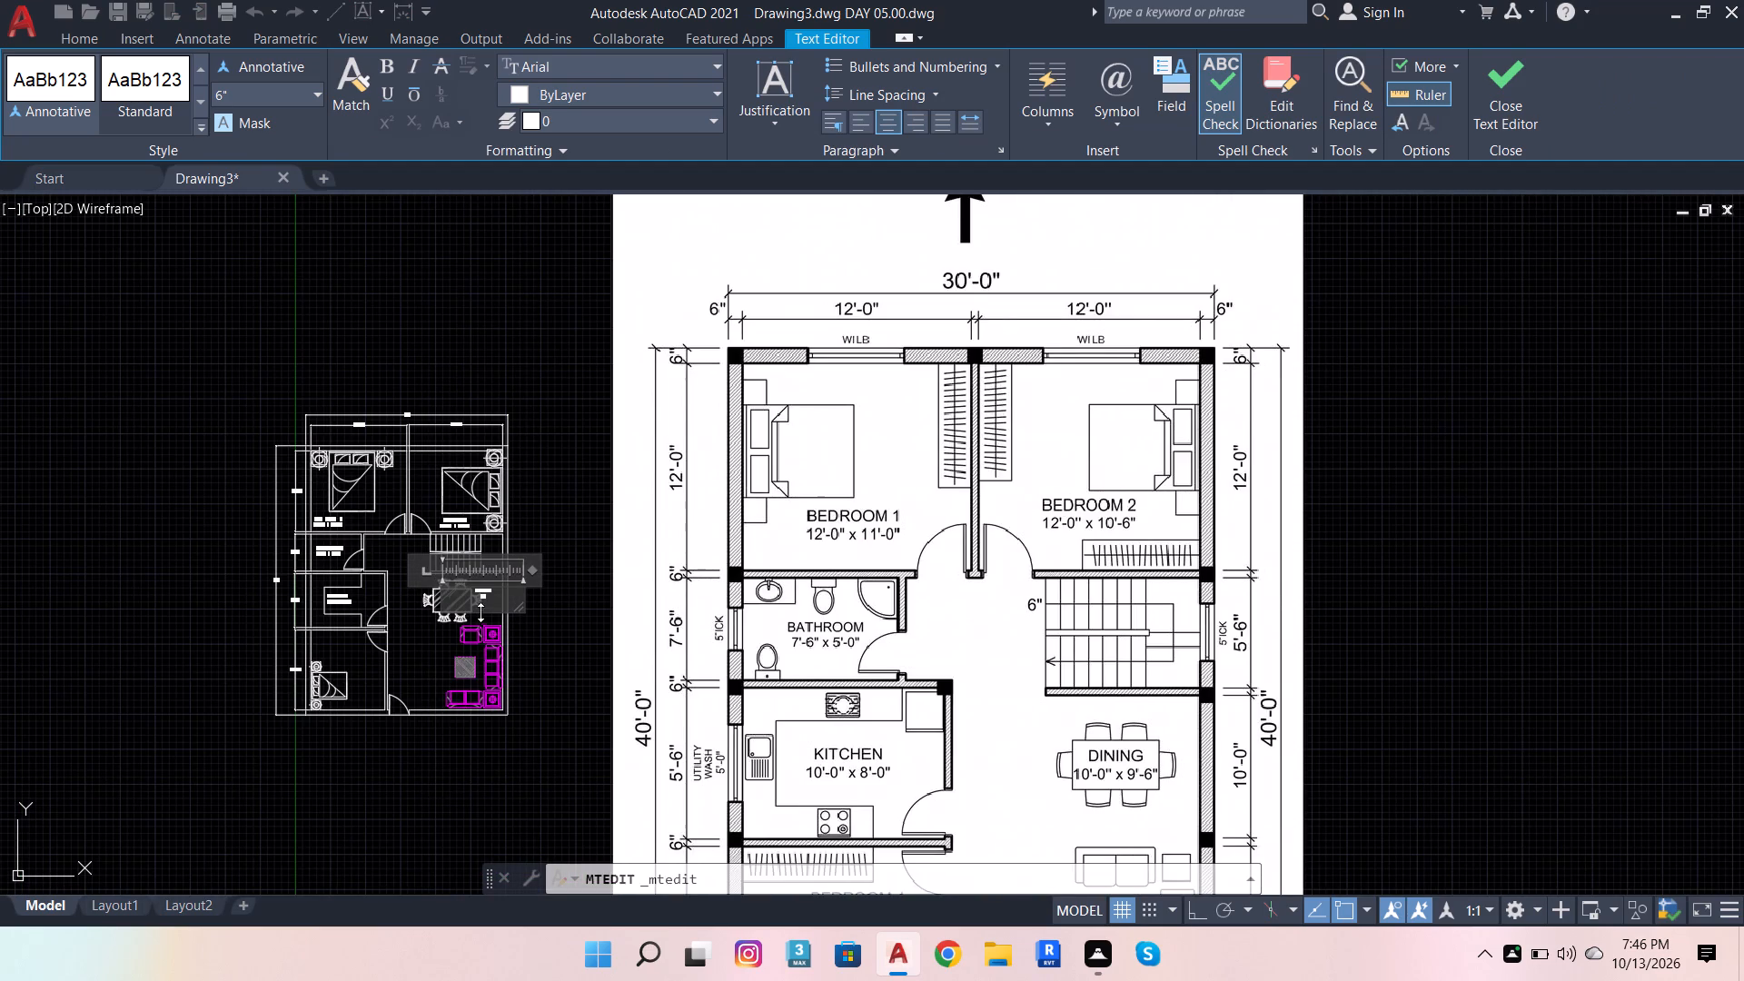
scroll(481, 613, up, 4)
scroll(482, 591, down, 3)
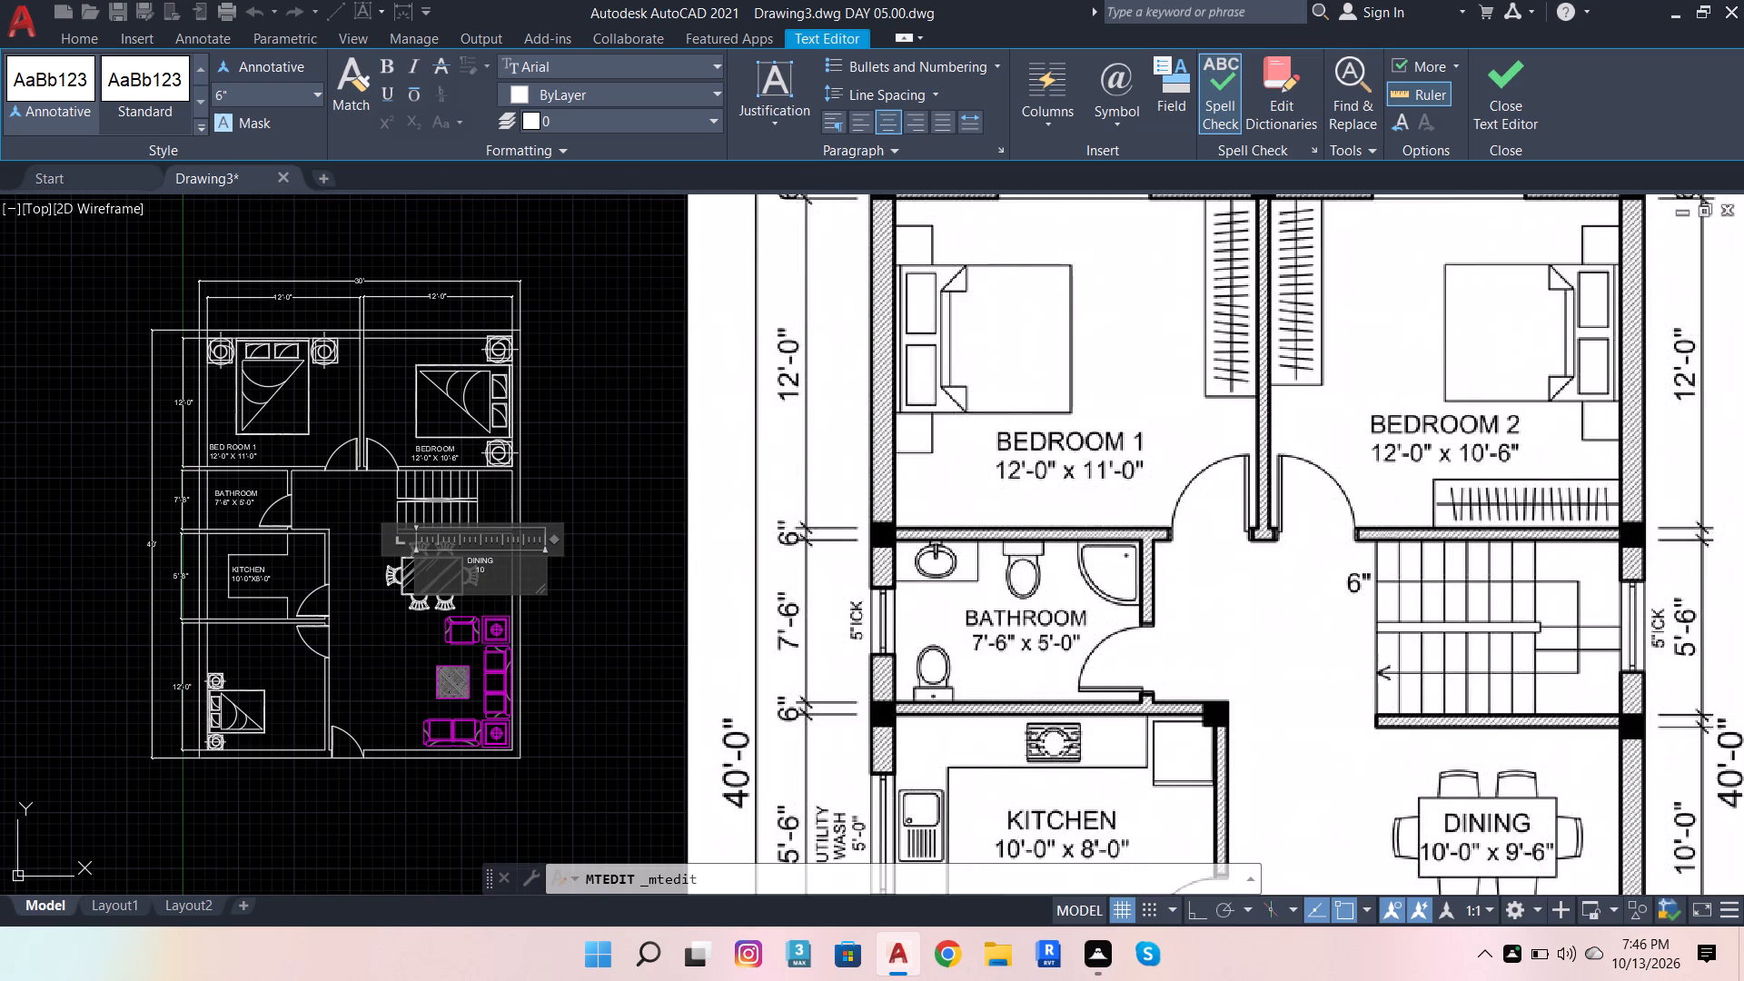
text('0)
key(shift+quotedbl)
key(x)
text(9')
key(6)
key(shift+quotedbl)
click(547, 569)
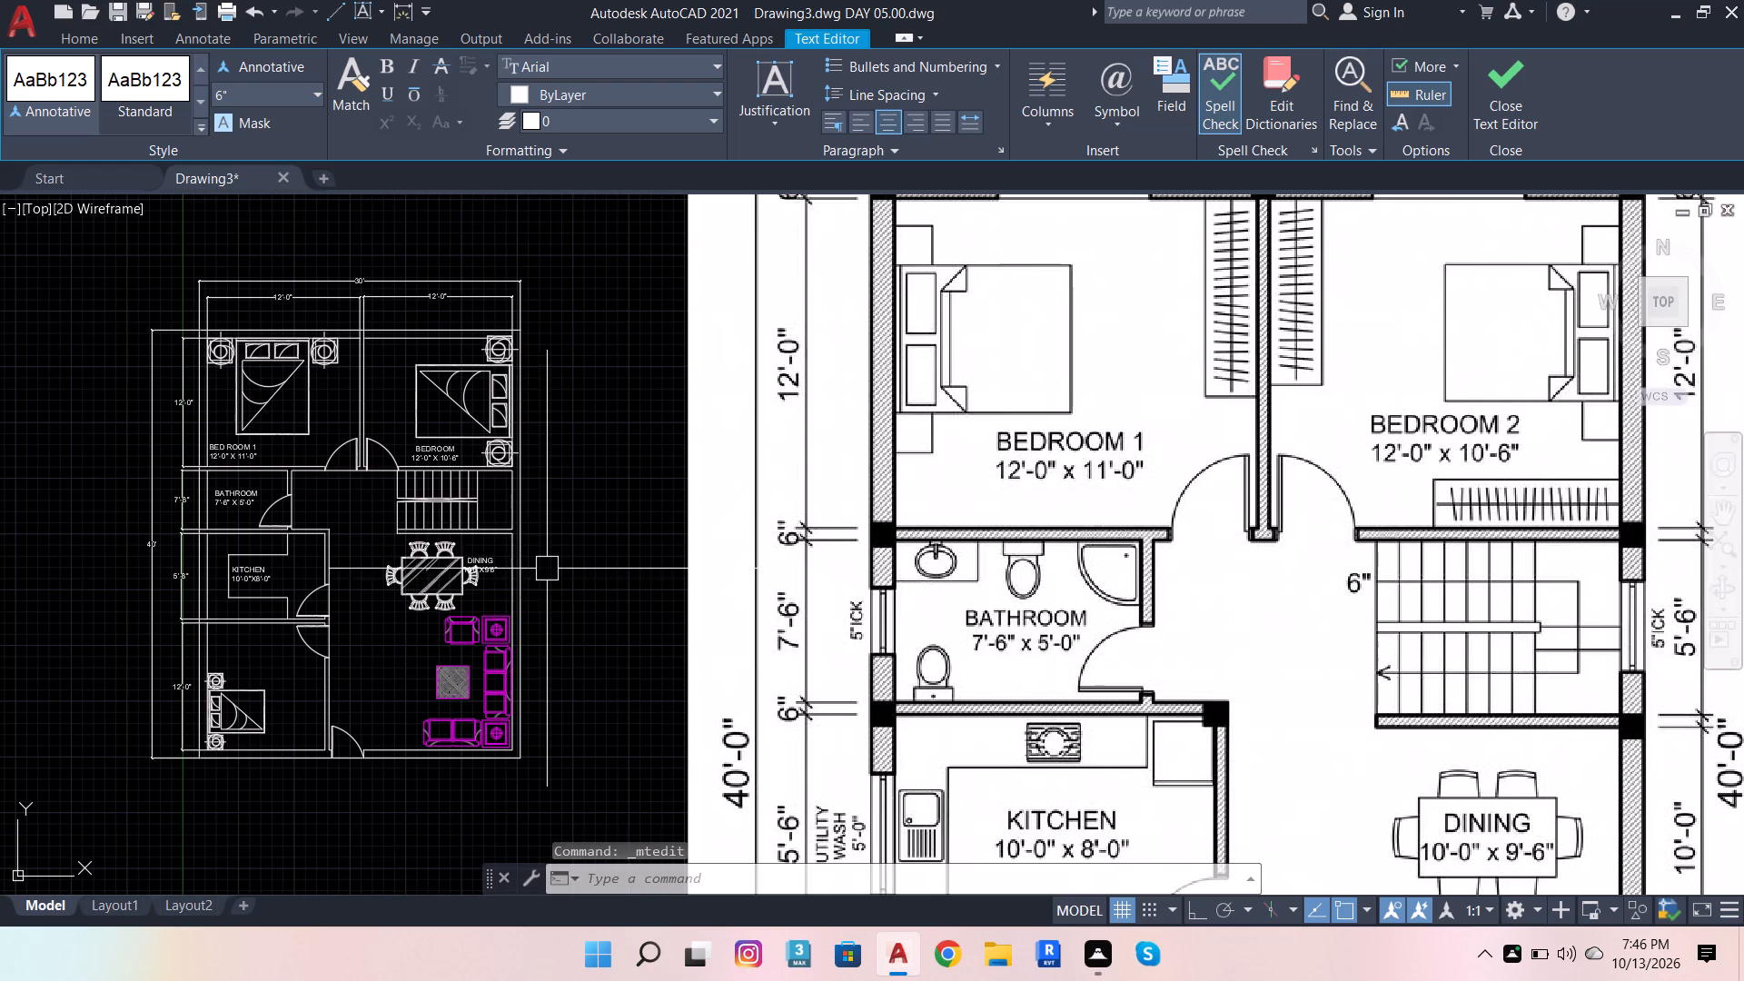
Move the two-line DINING label onto the middle of the dining table.
scroll(366, 522, up, 3)
click(784, 605)
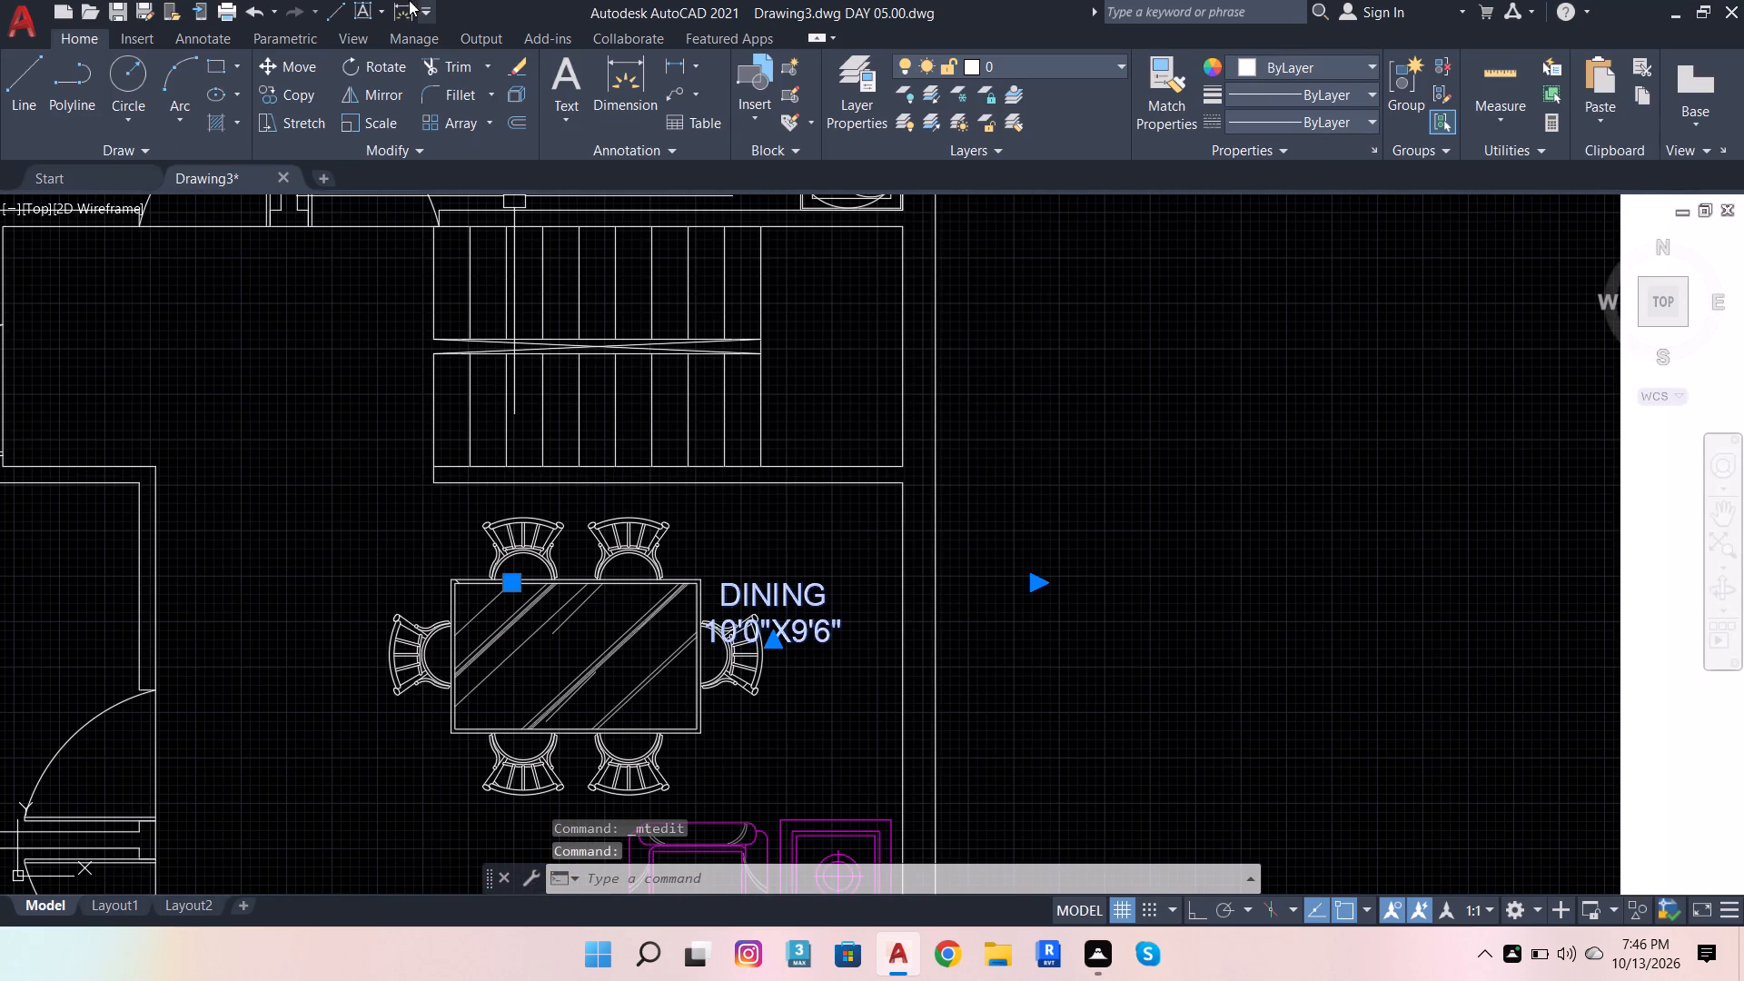
click(310, 69)
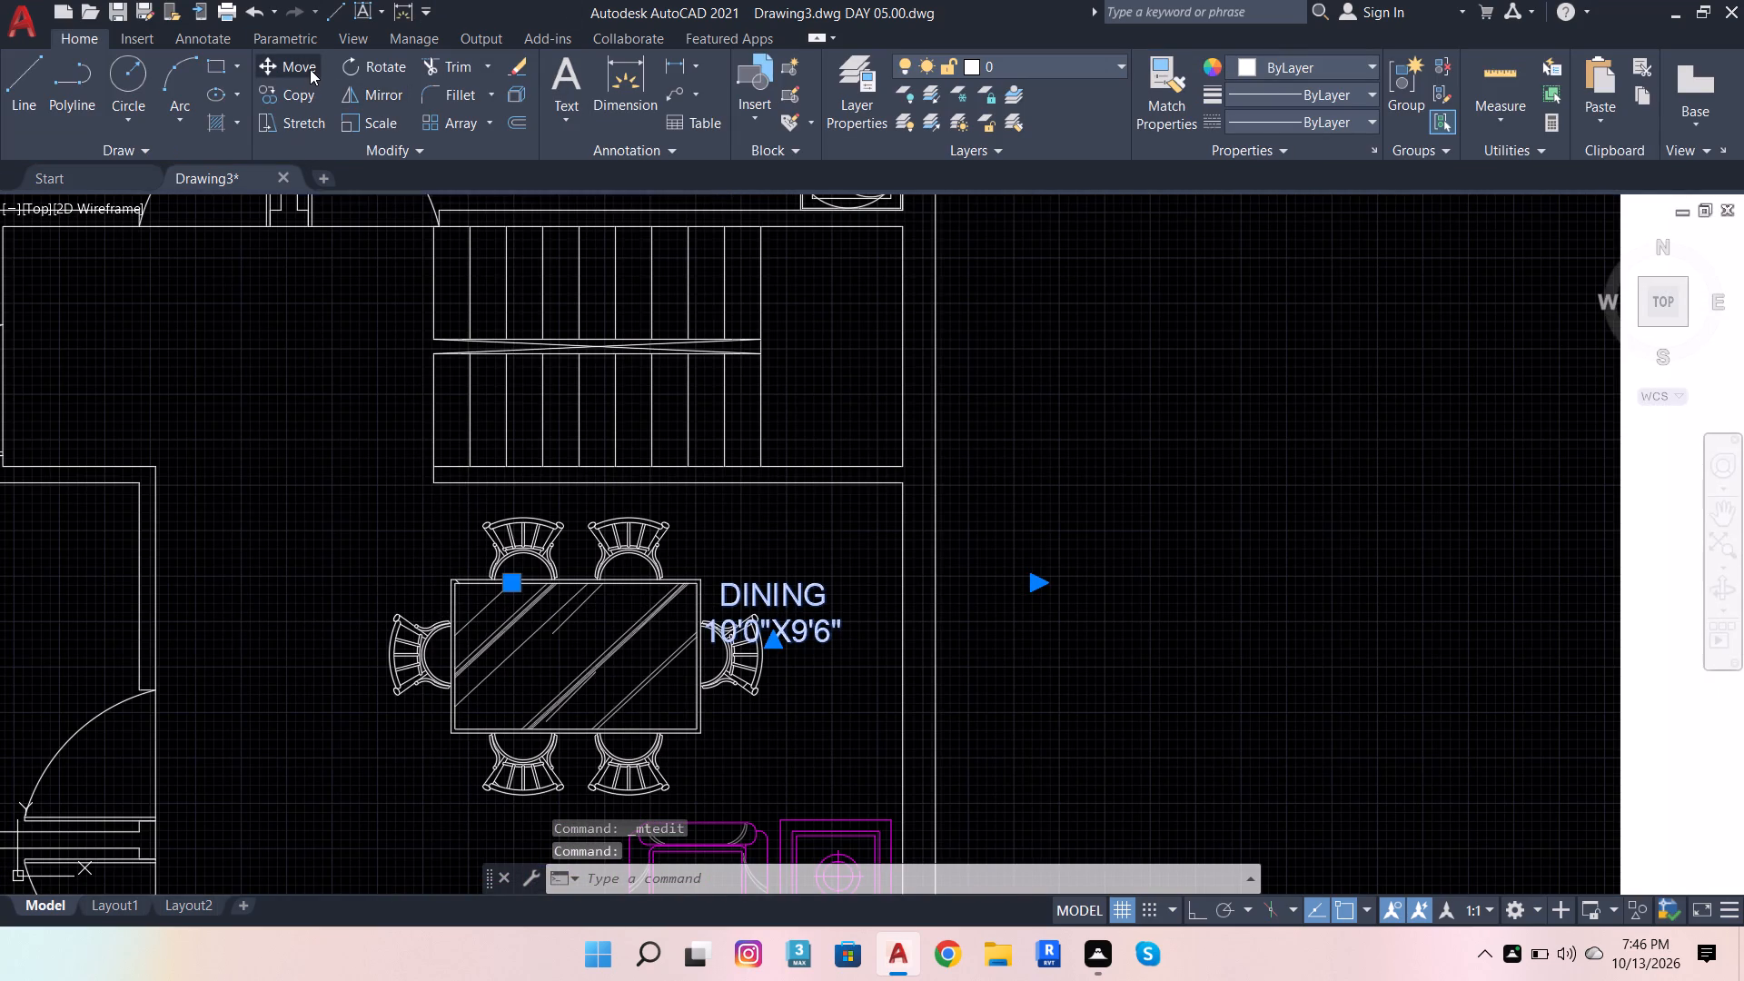
click(796, 600)
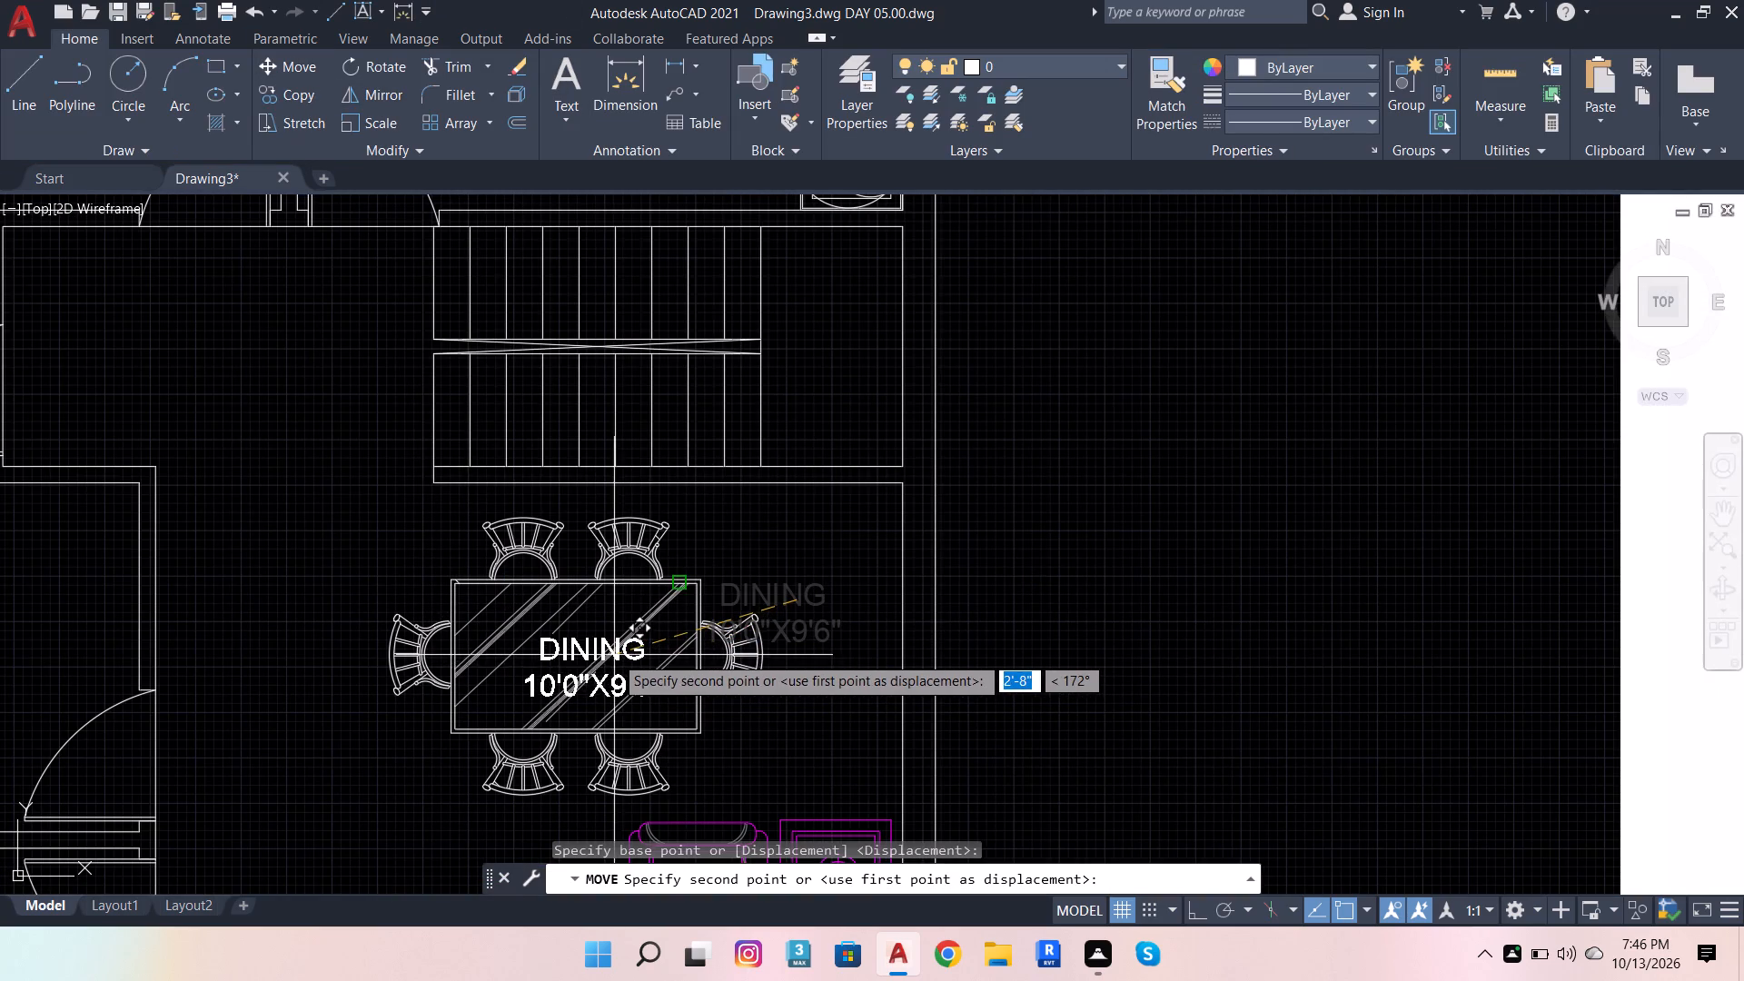
scroll(610, 650, up, 4)
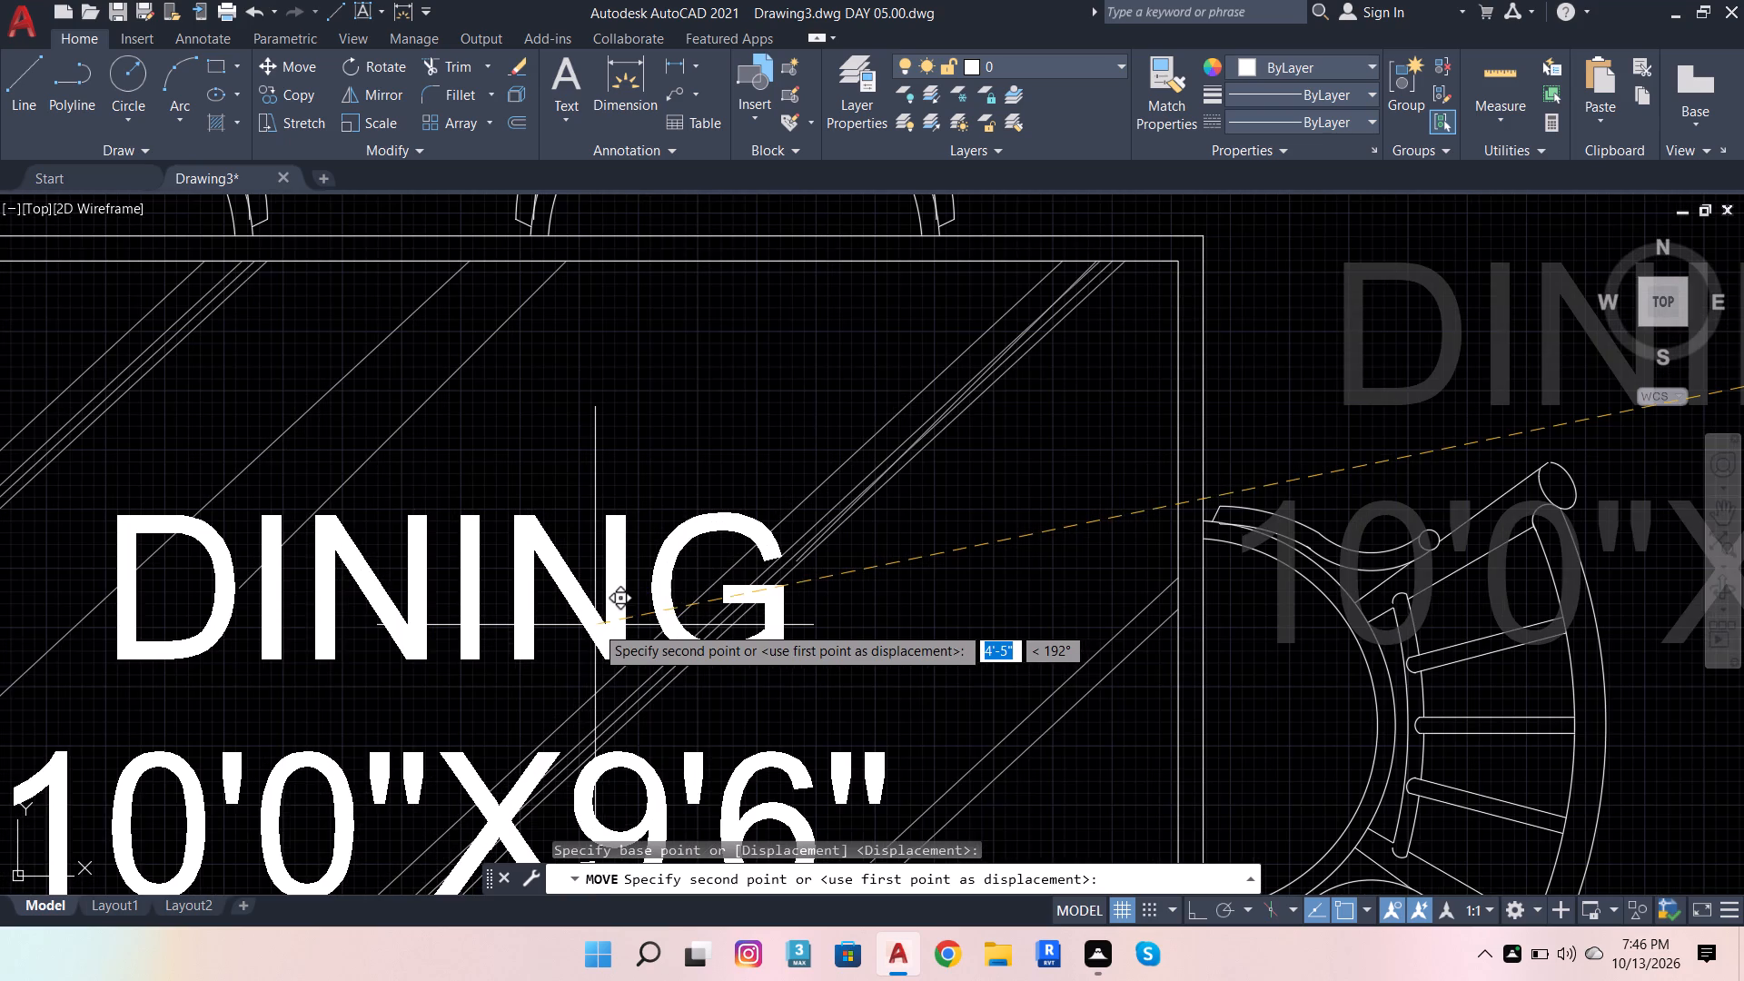
click(595, 625)
scroll(795, 575, down, 3)
scroll(930, 540, down, 2)
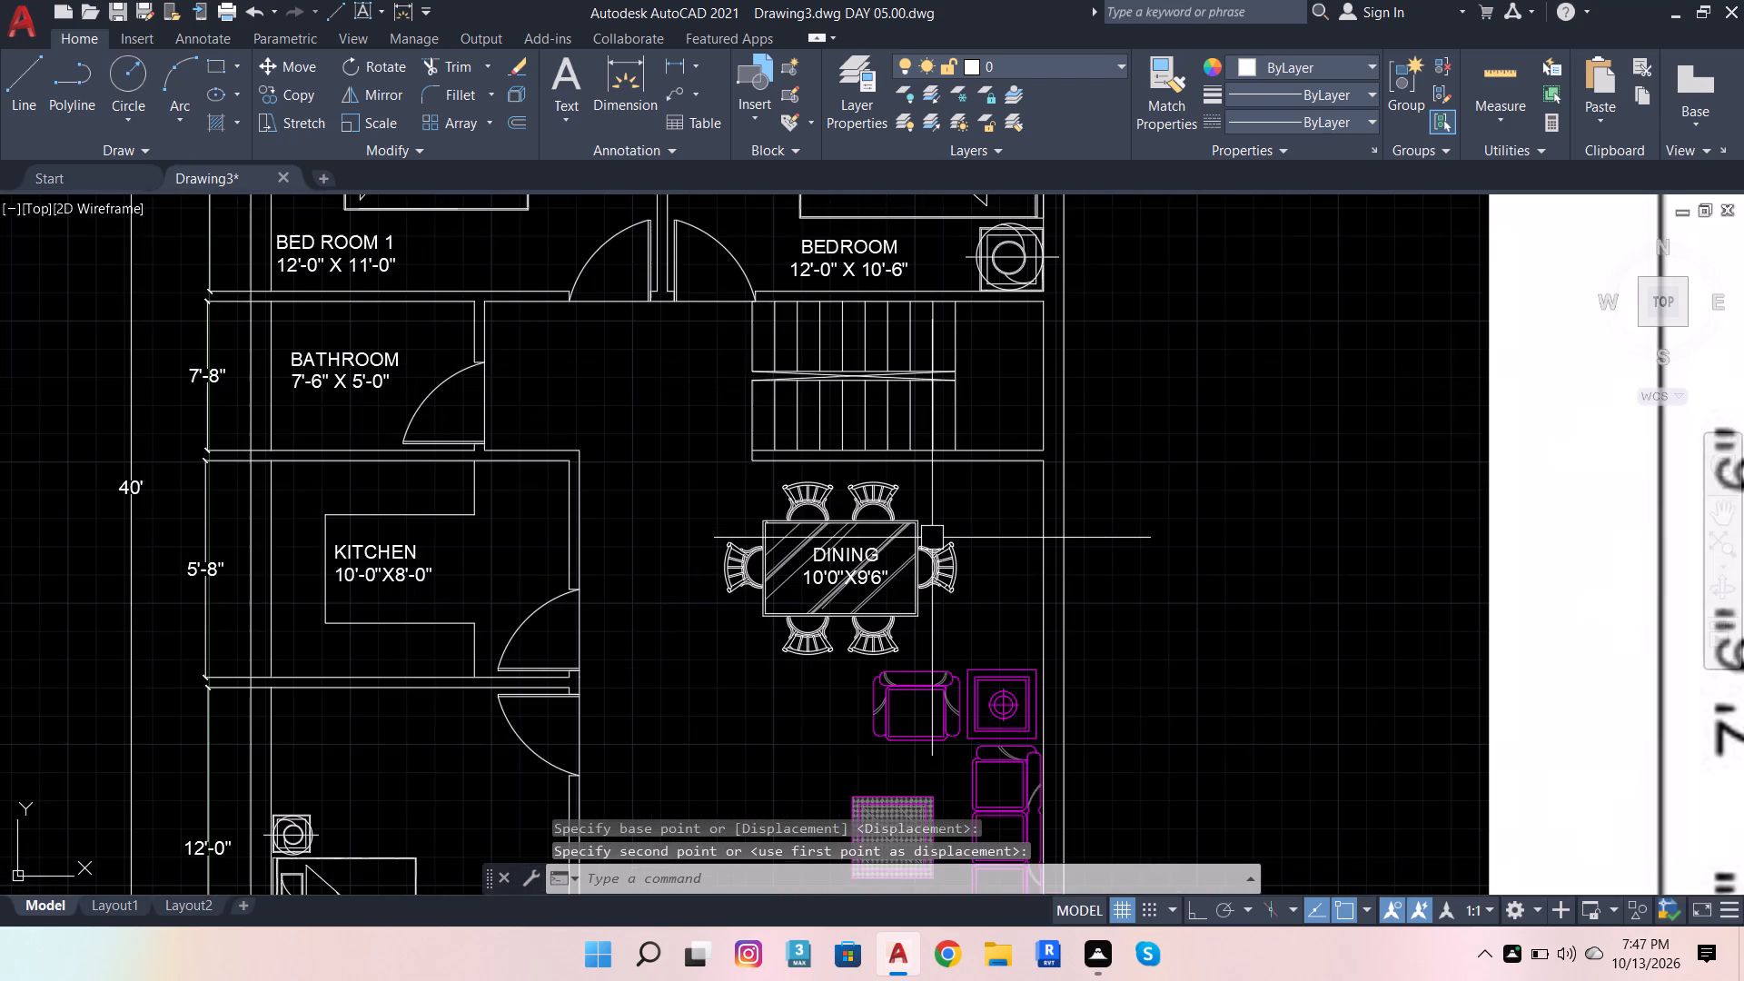
scroll(975, 507, down, 2)
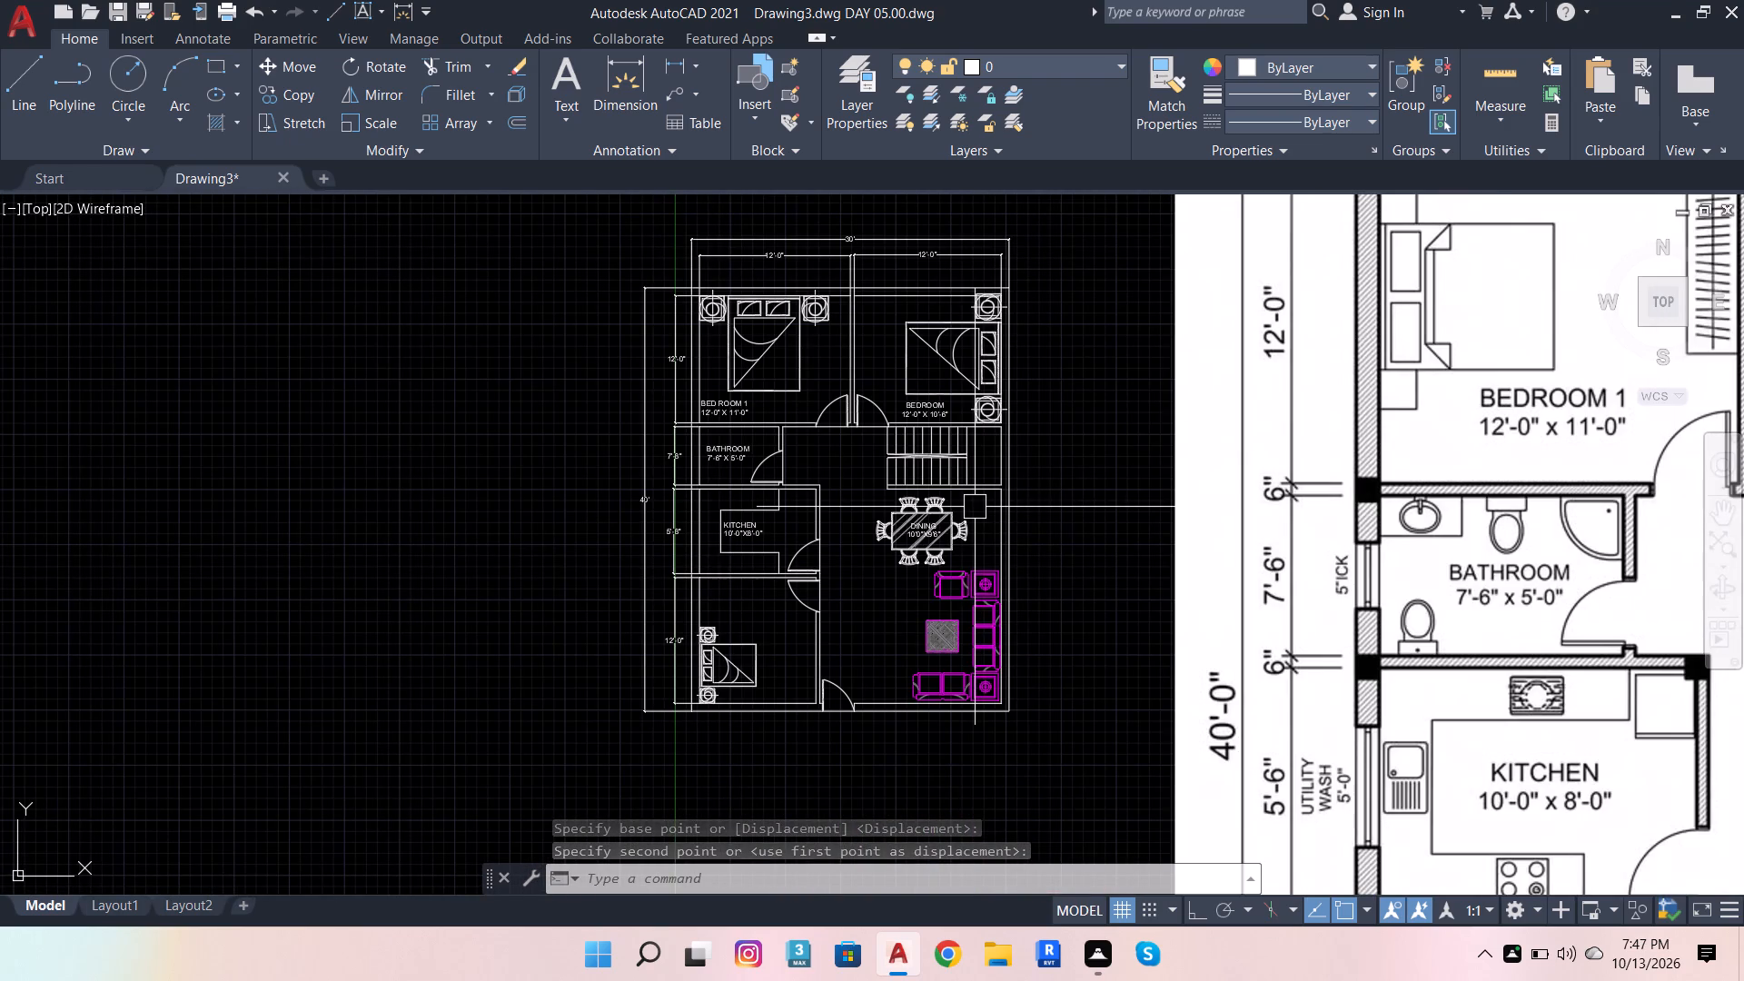
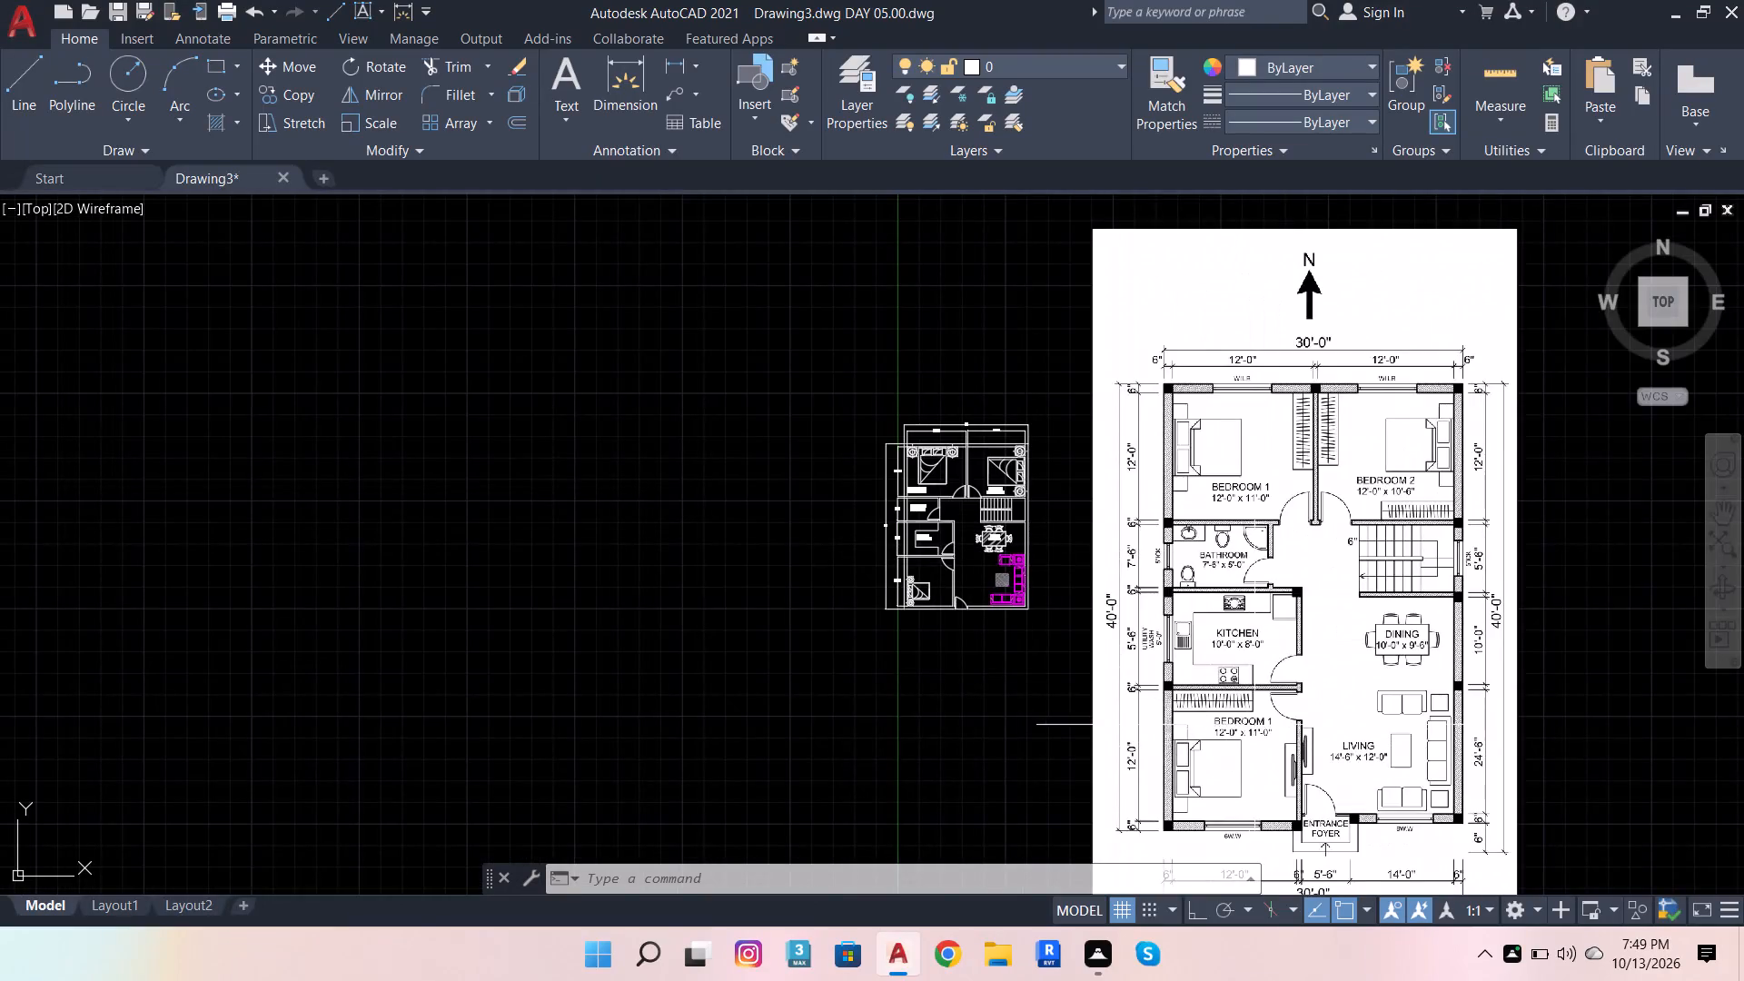
Start a multiline text label for the next room, the living area beside the sofa set.
scroll(1264, 725, up, 1)
scroll(1190, 614, down, 1)
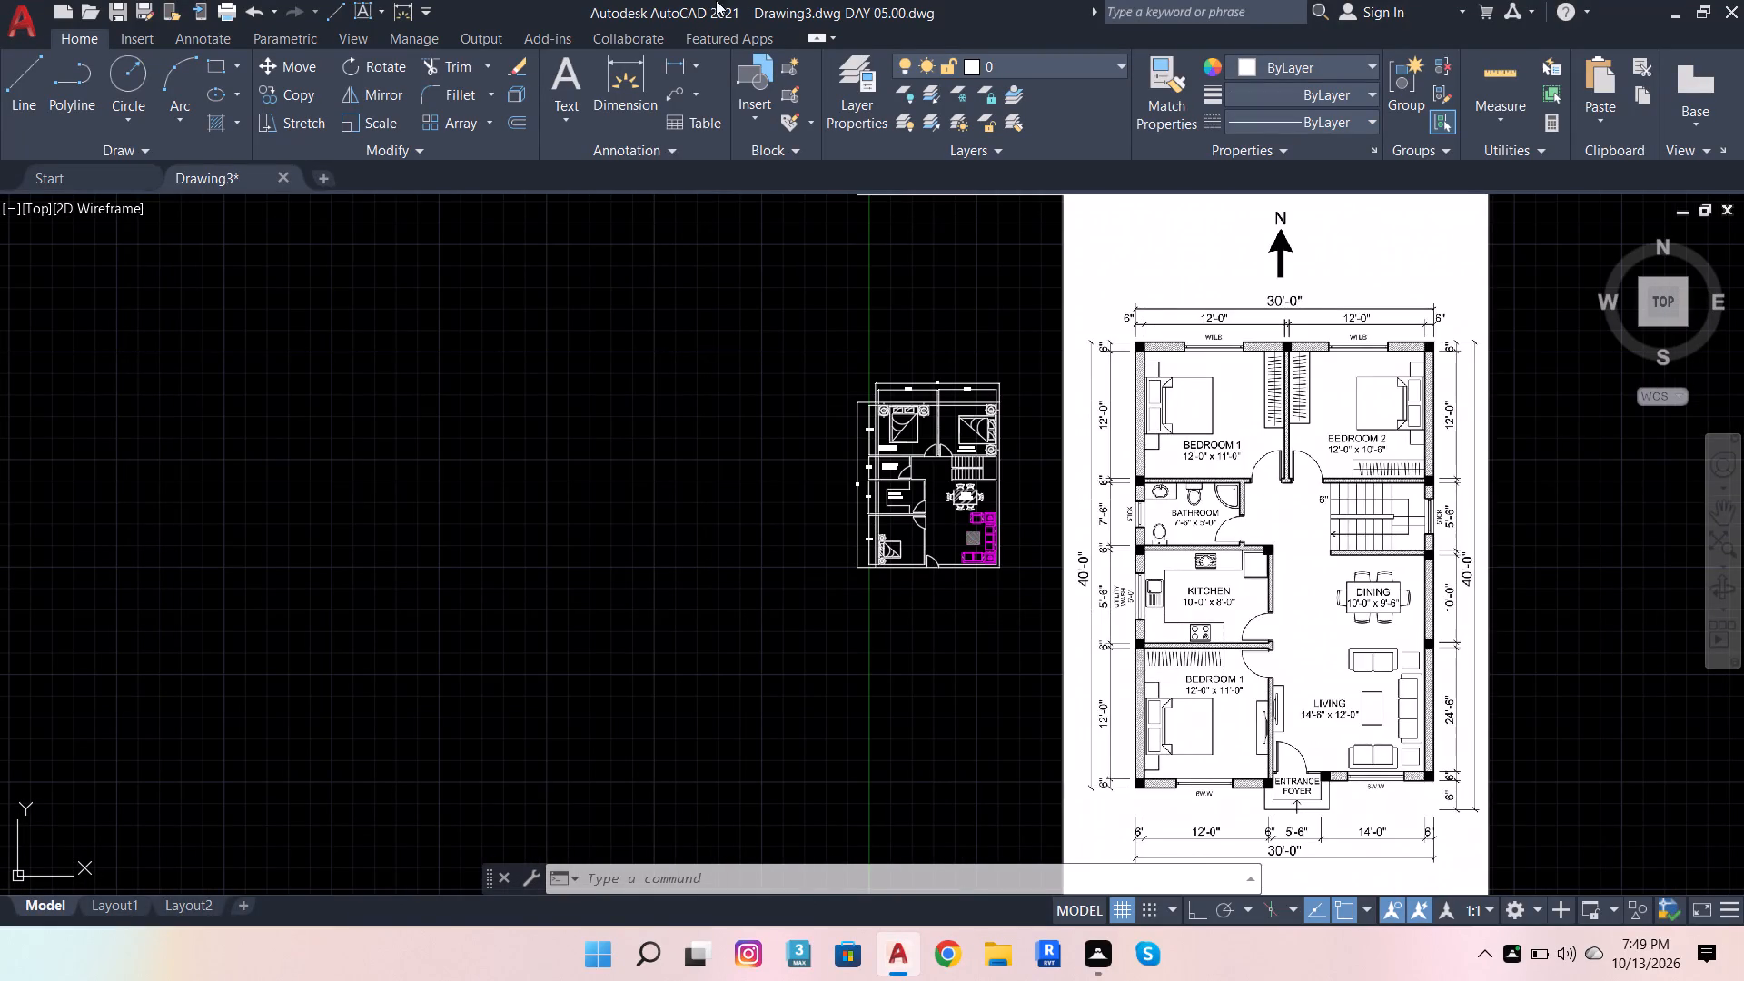
click(568, 99)
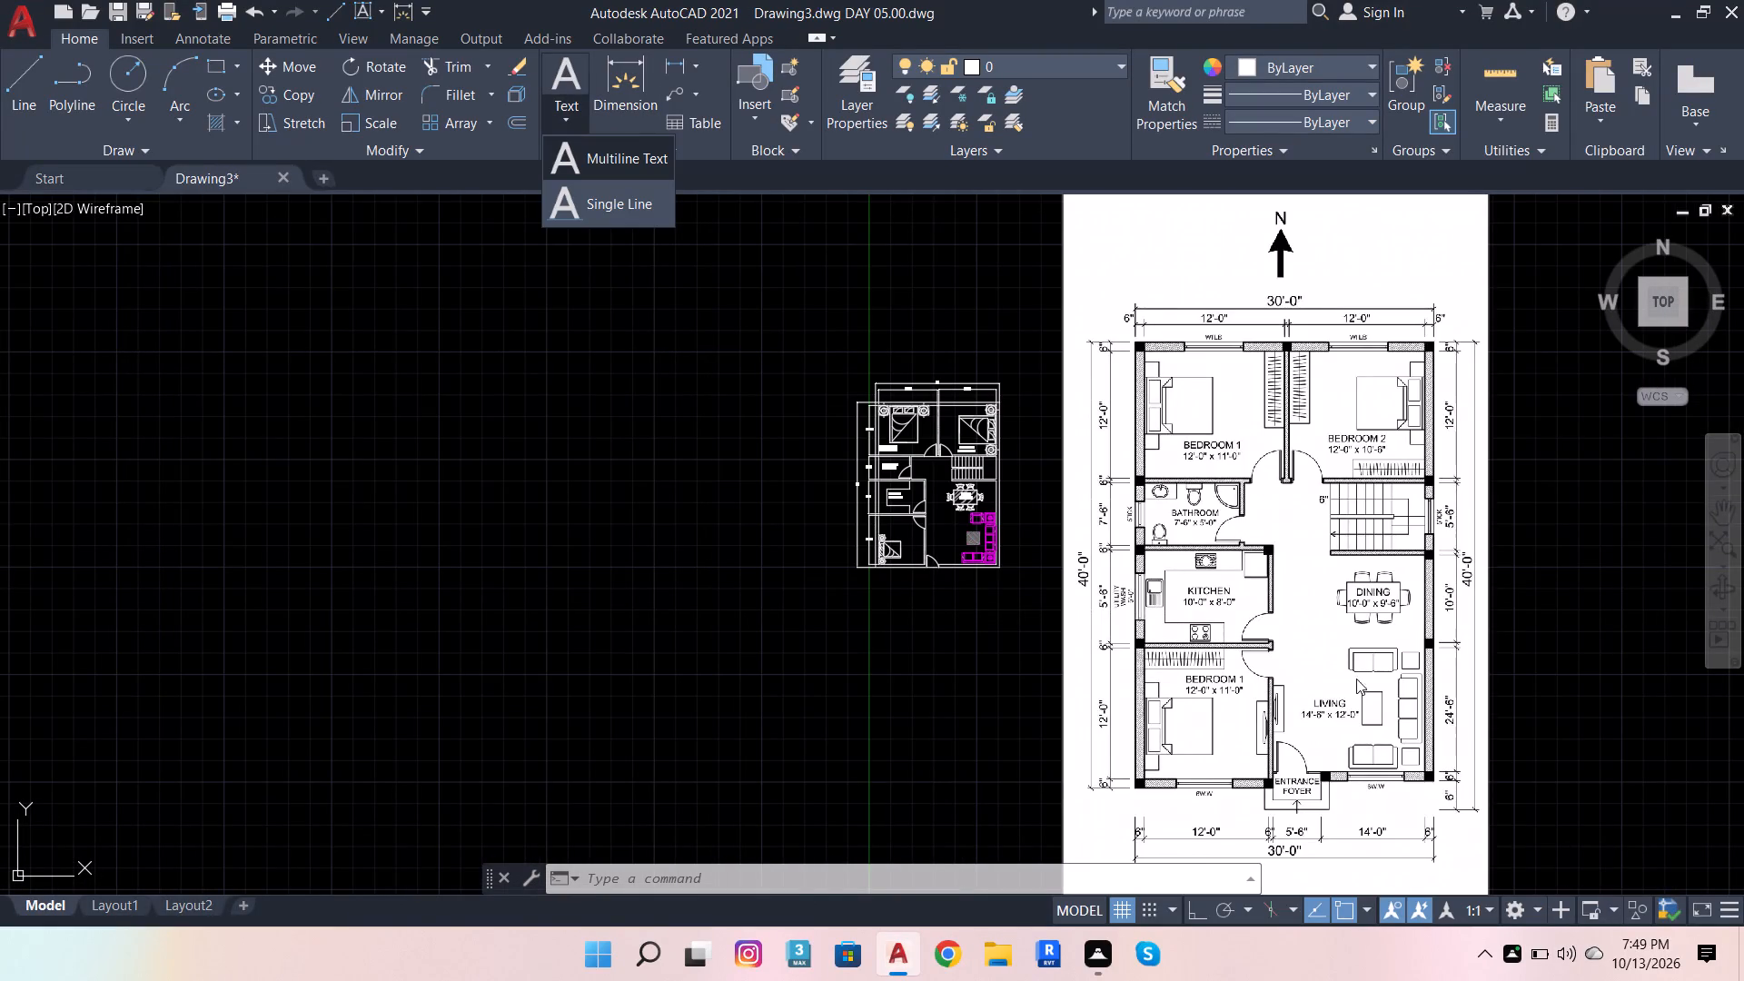
click(552, 65)
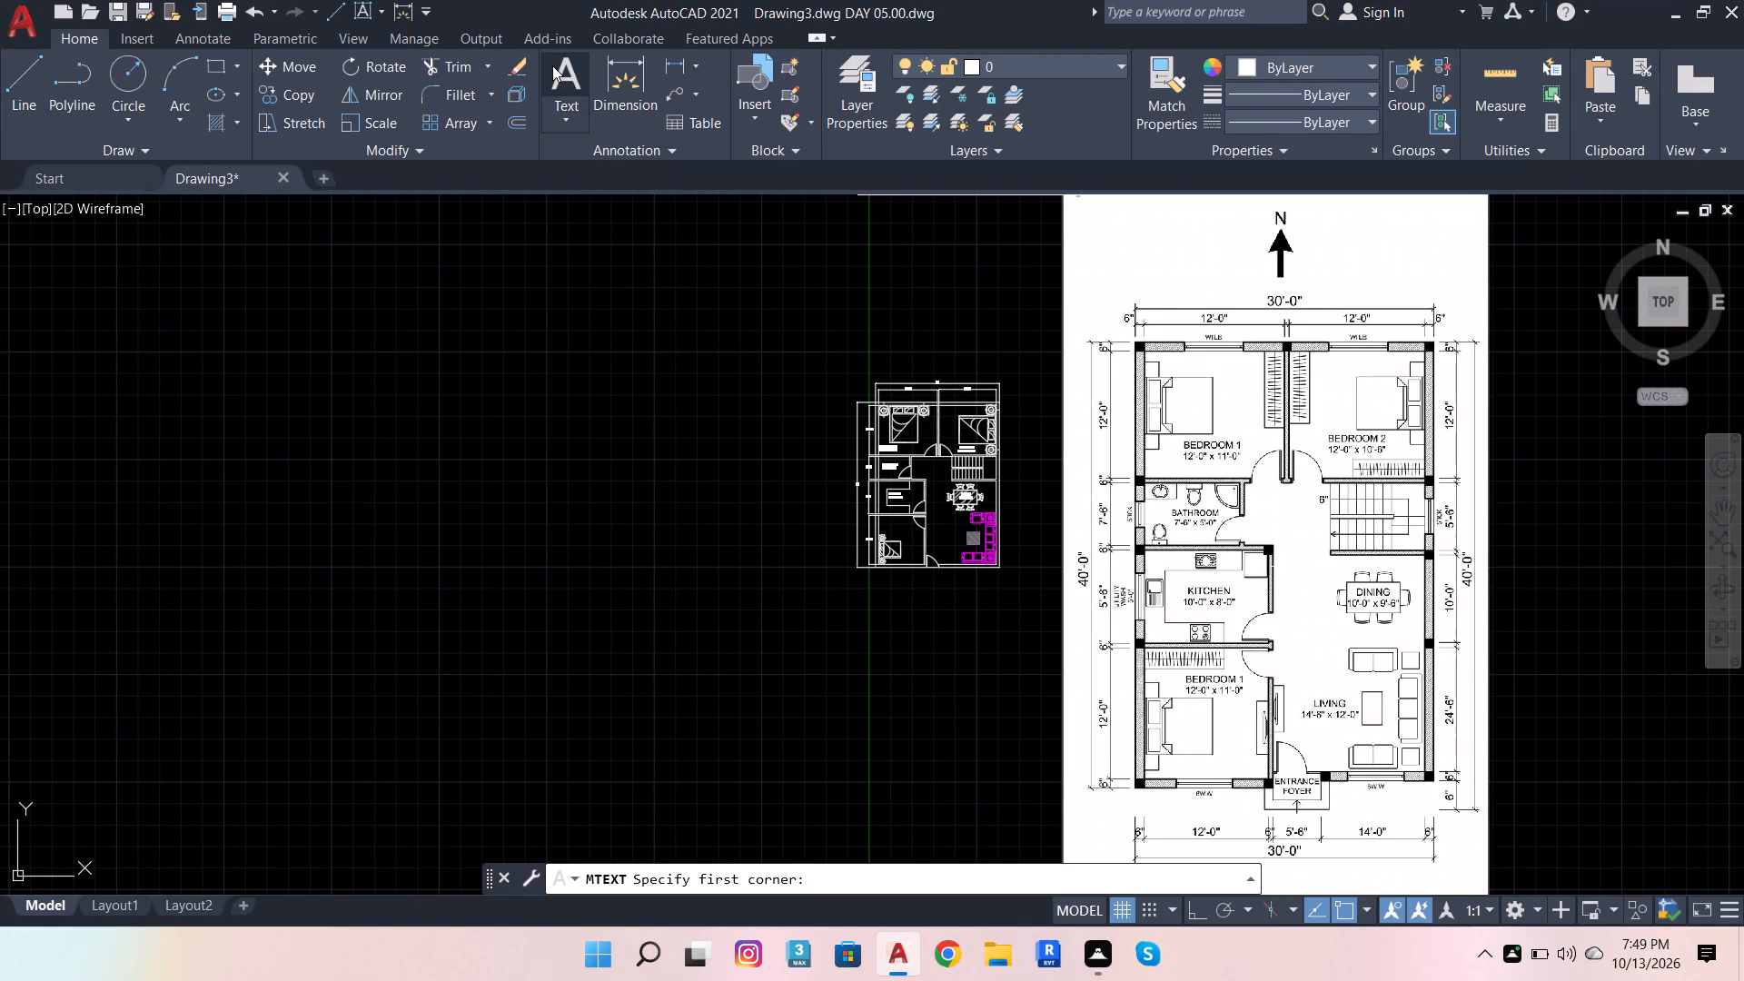
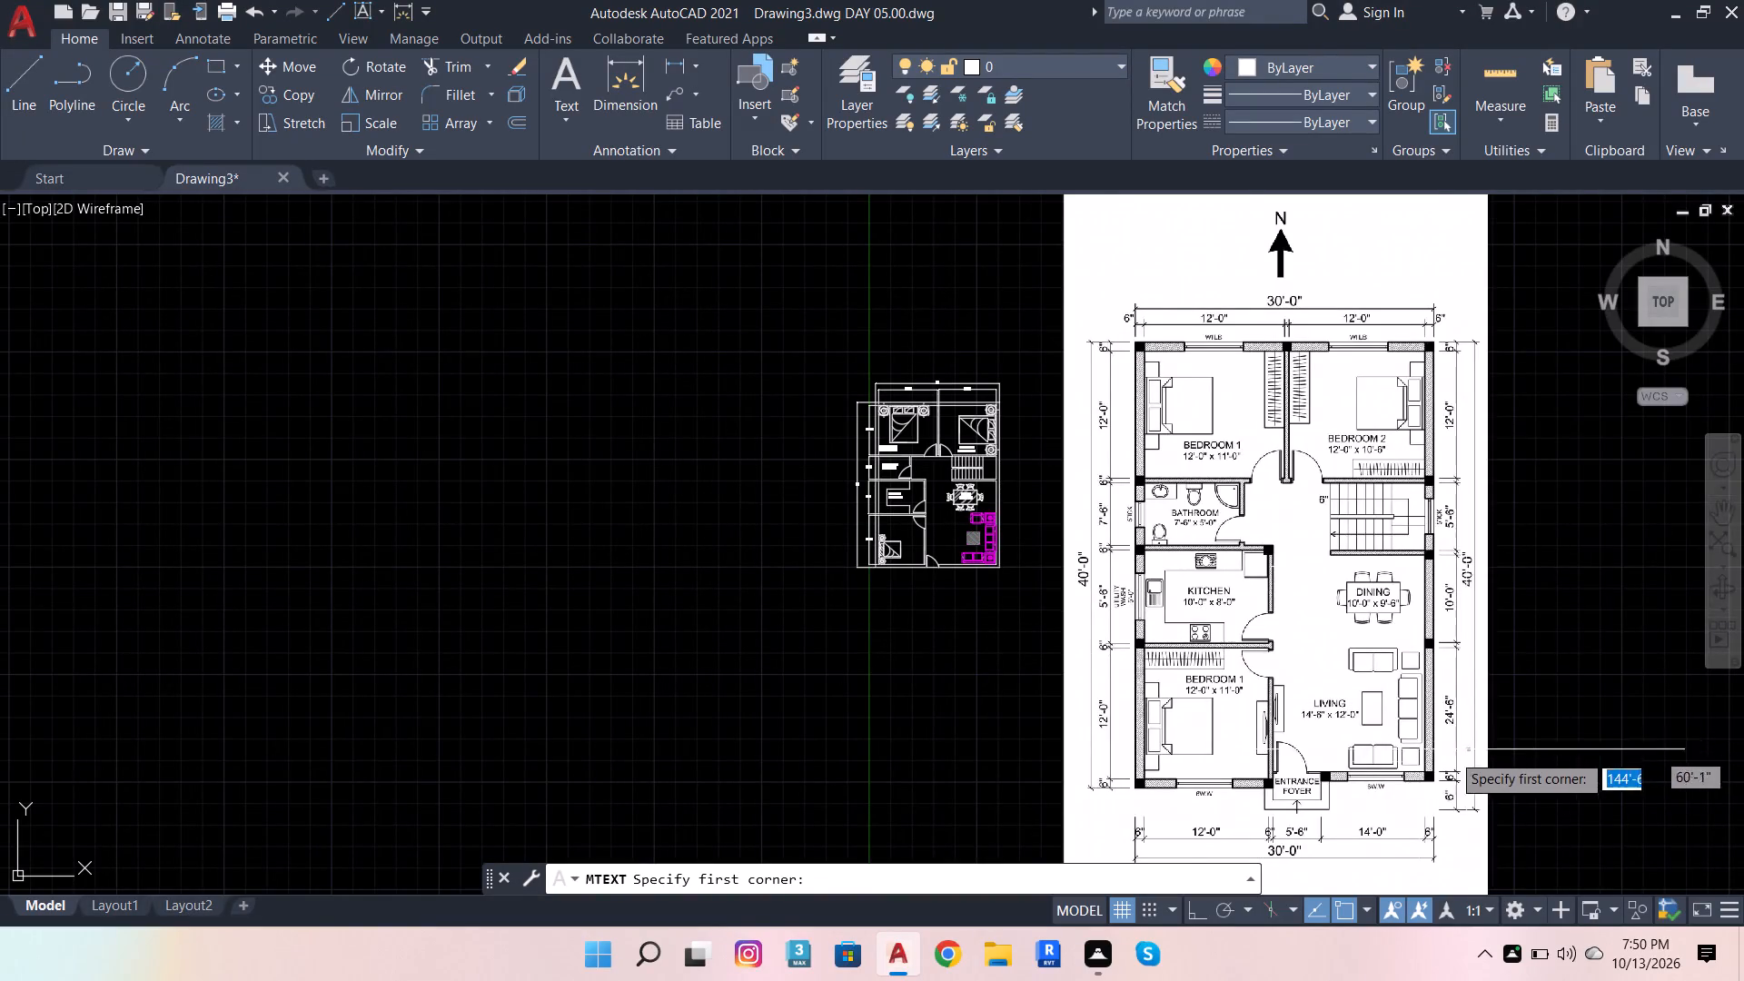
Write the two-line label "LIVING" and "14'6"X 12'0"" below the reference image's living room label.
scroll(1392, 762, up, 3)
click(1049, 665)
click(1284, 691)
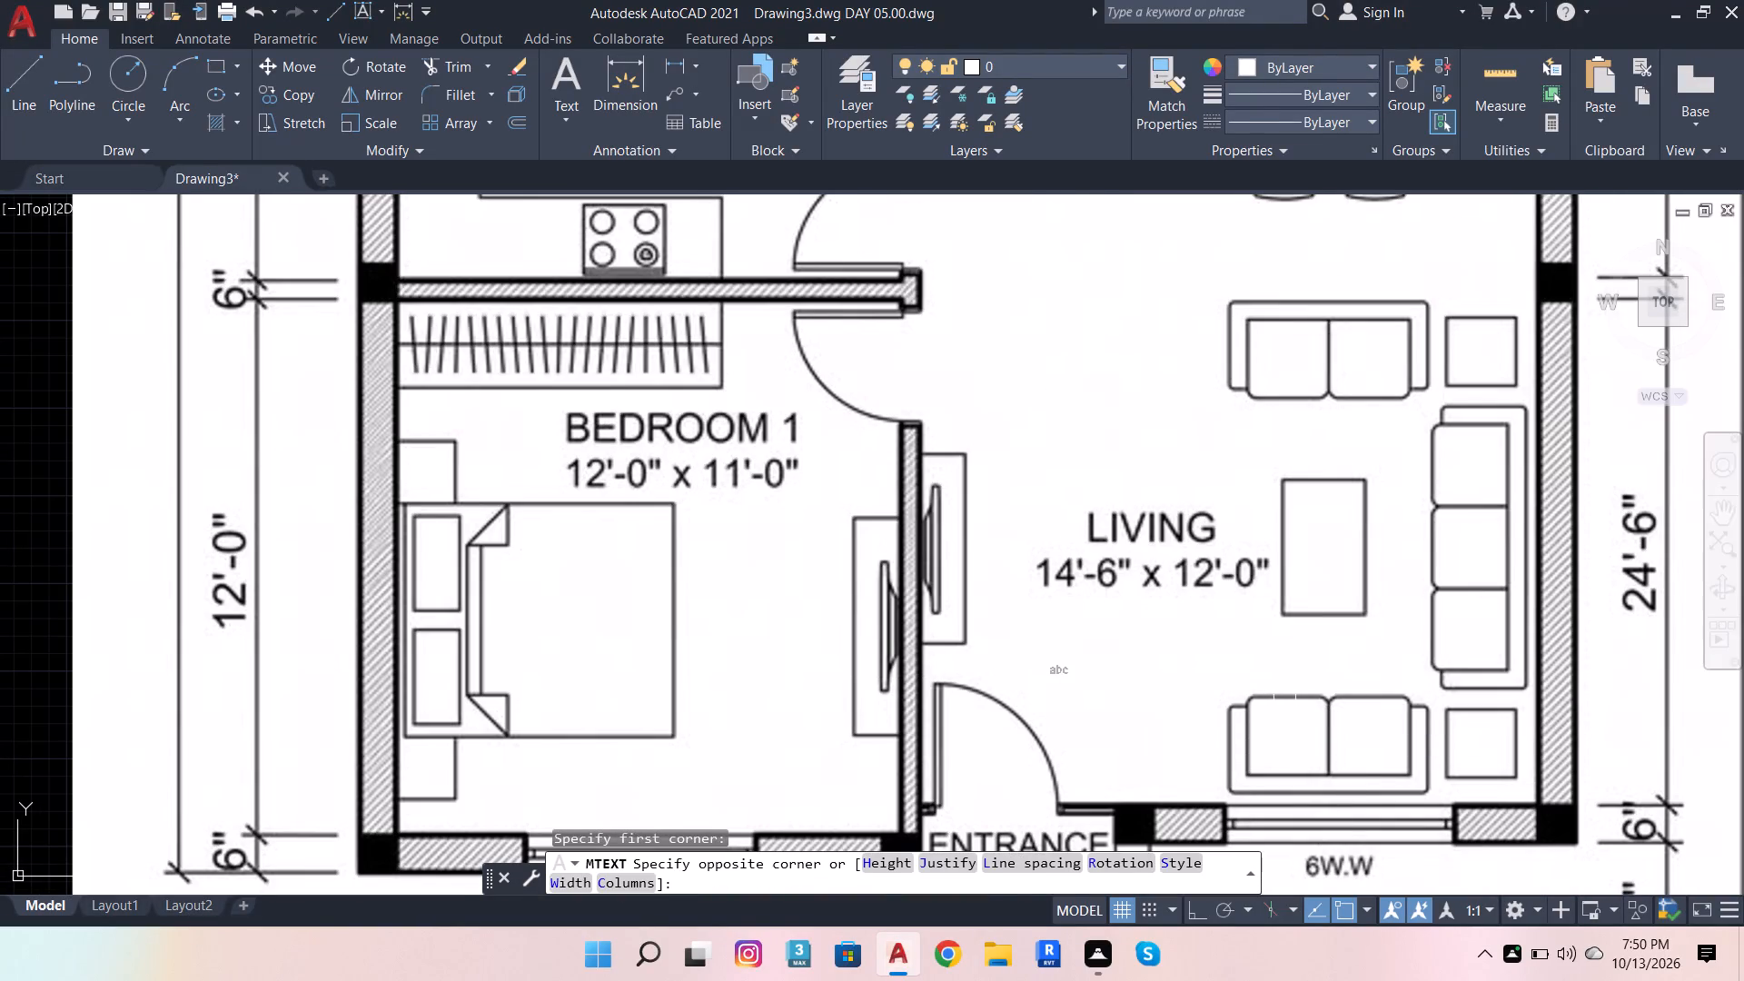
text(LIN)
key(BackSpace)
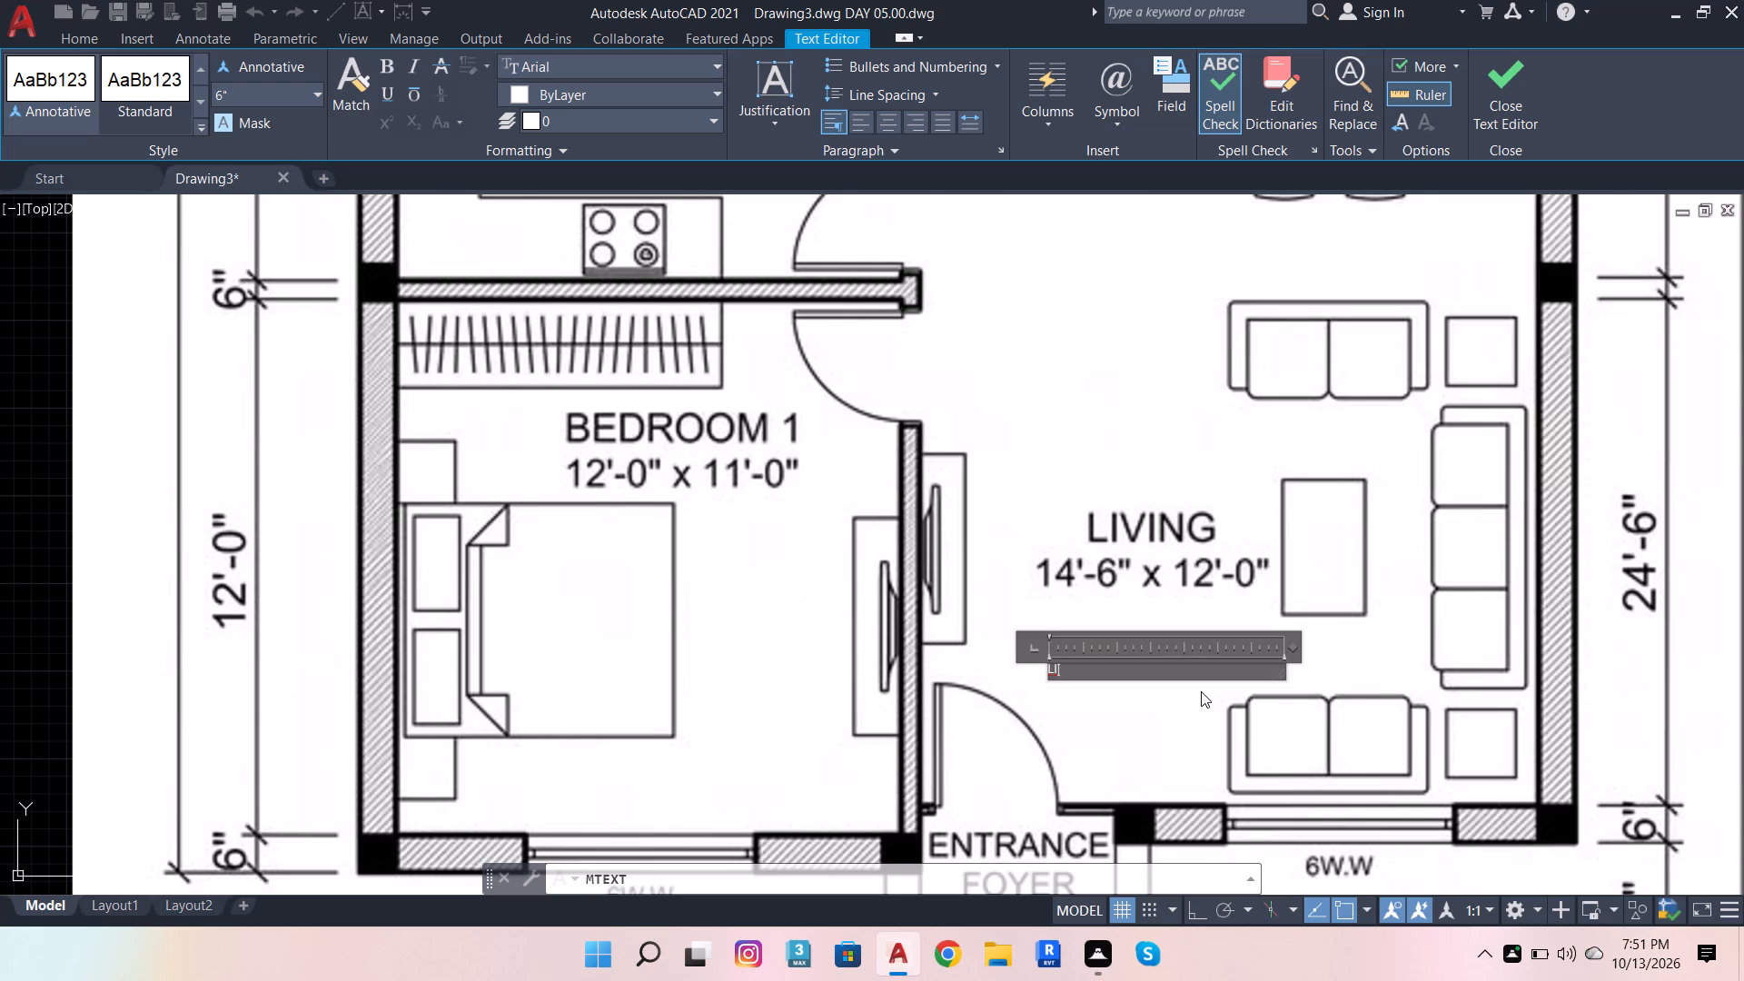
text(VI)
key(n)
key(g)
key(Return)
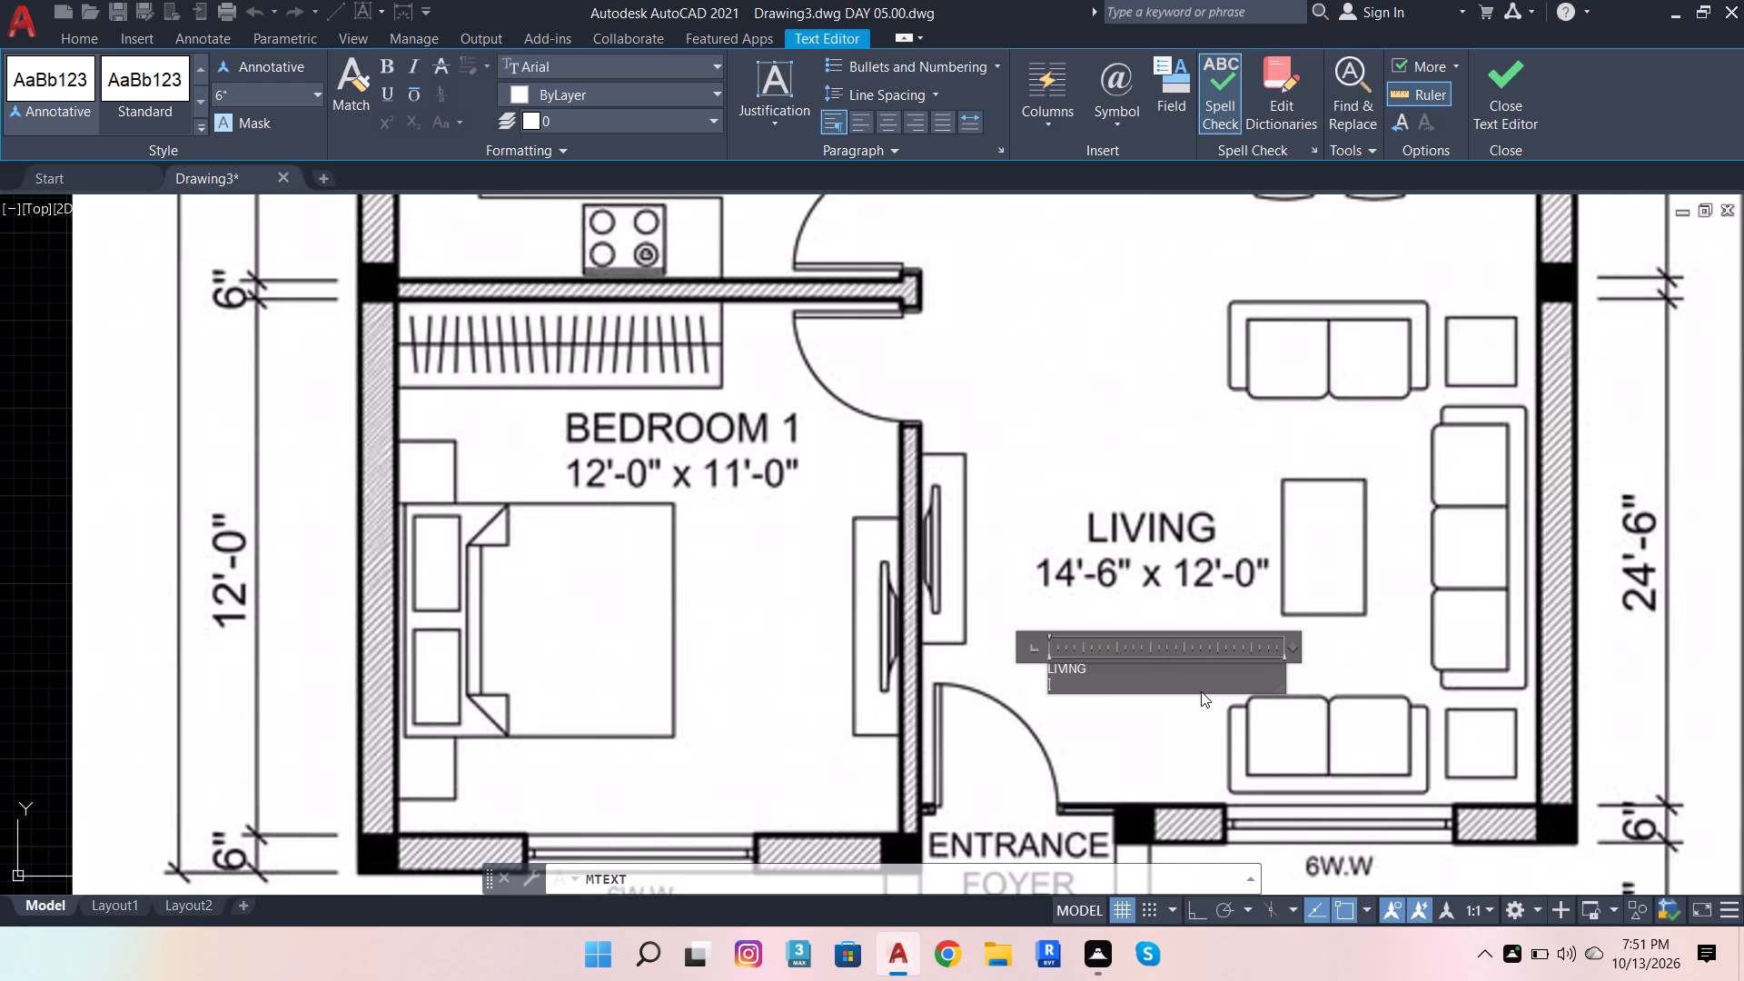
key(1)
text(4')
text(6")
key(x)
text(12'0)
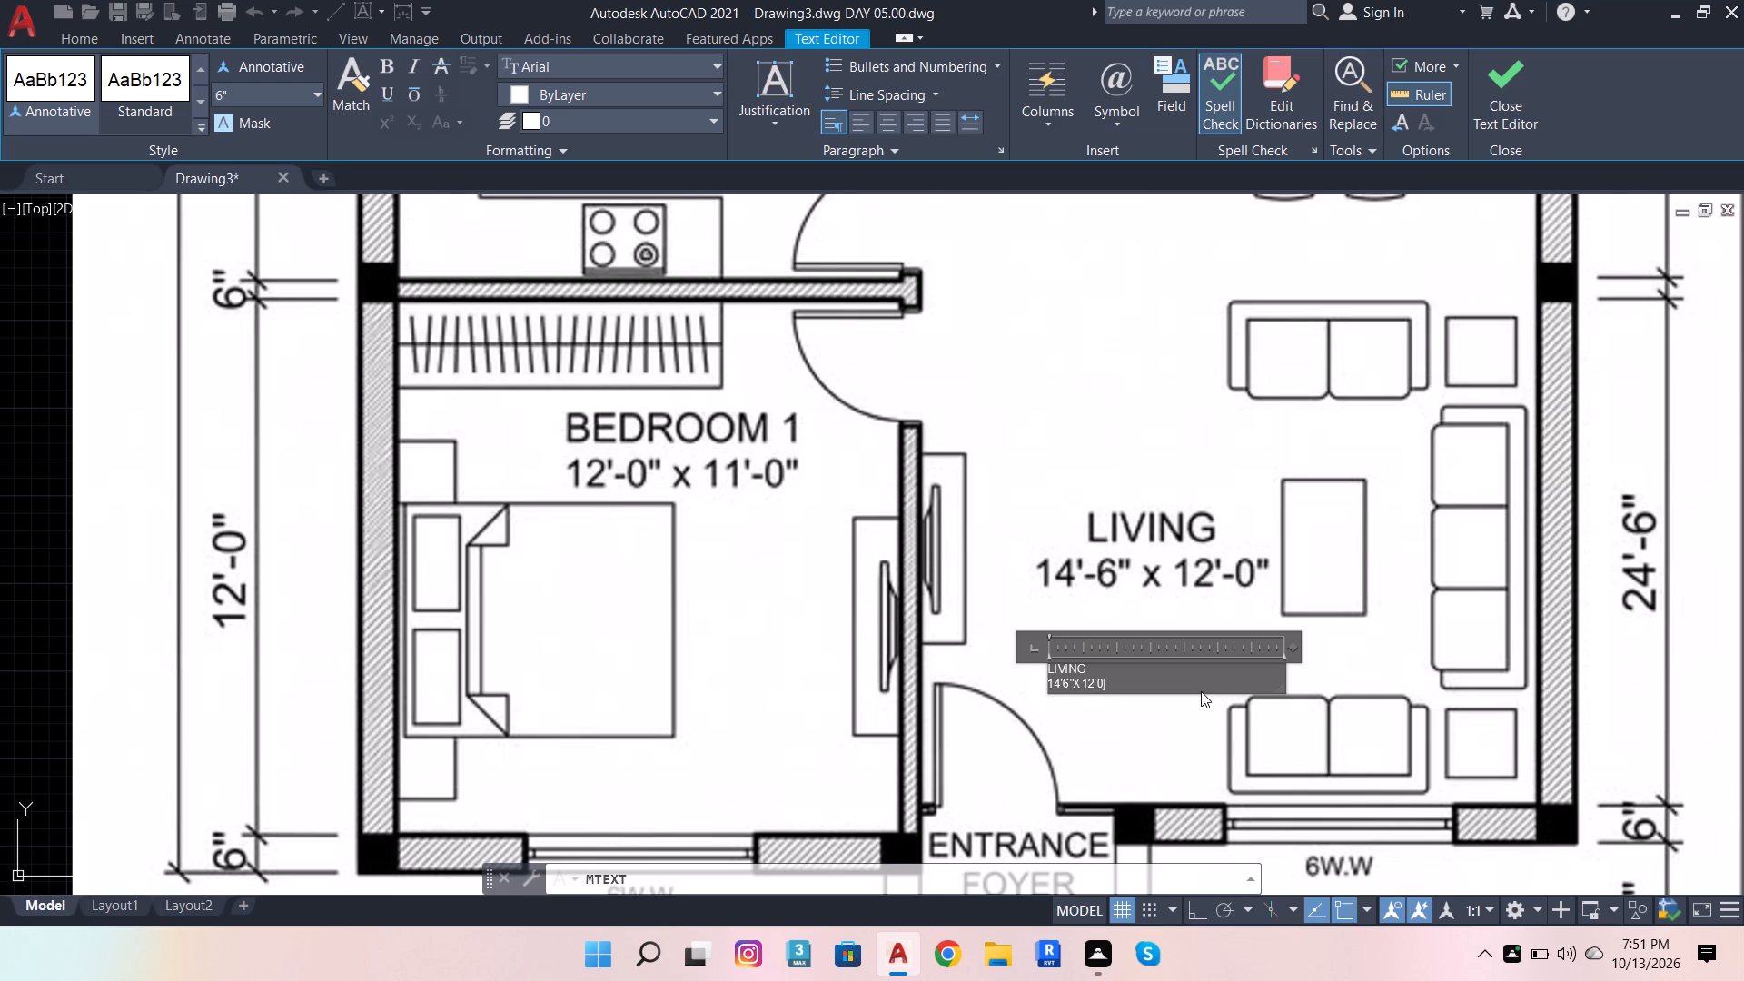
key(shift+quotedbl)
click(1202, 688)
click(1053, 728)
Move the new LIVING label from the reference image into the drawn plan's living area, beside the centre table of the sofa set.
click(1072, 623)
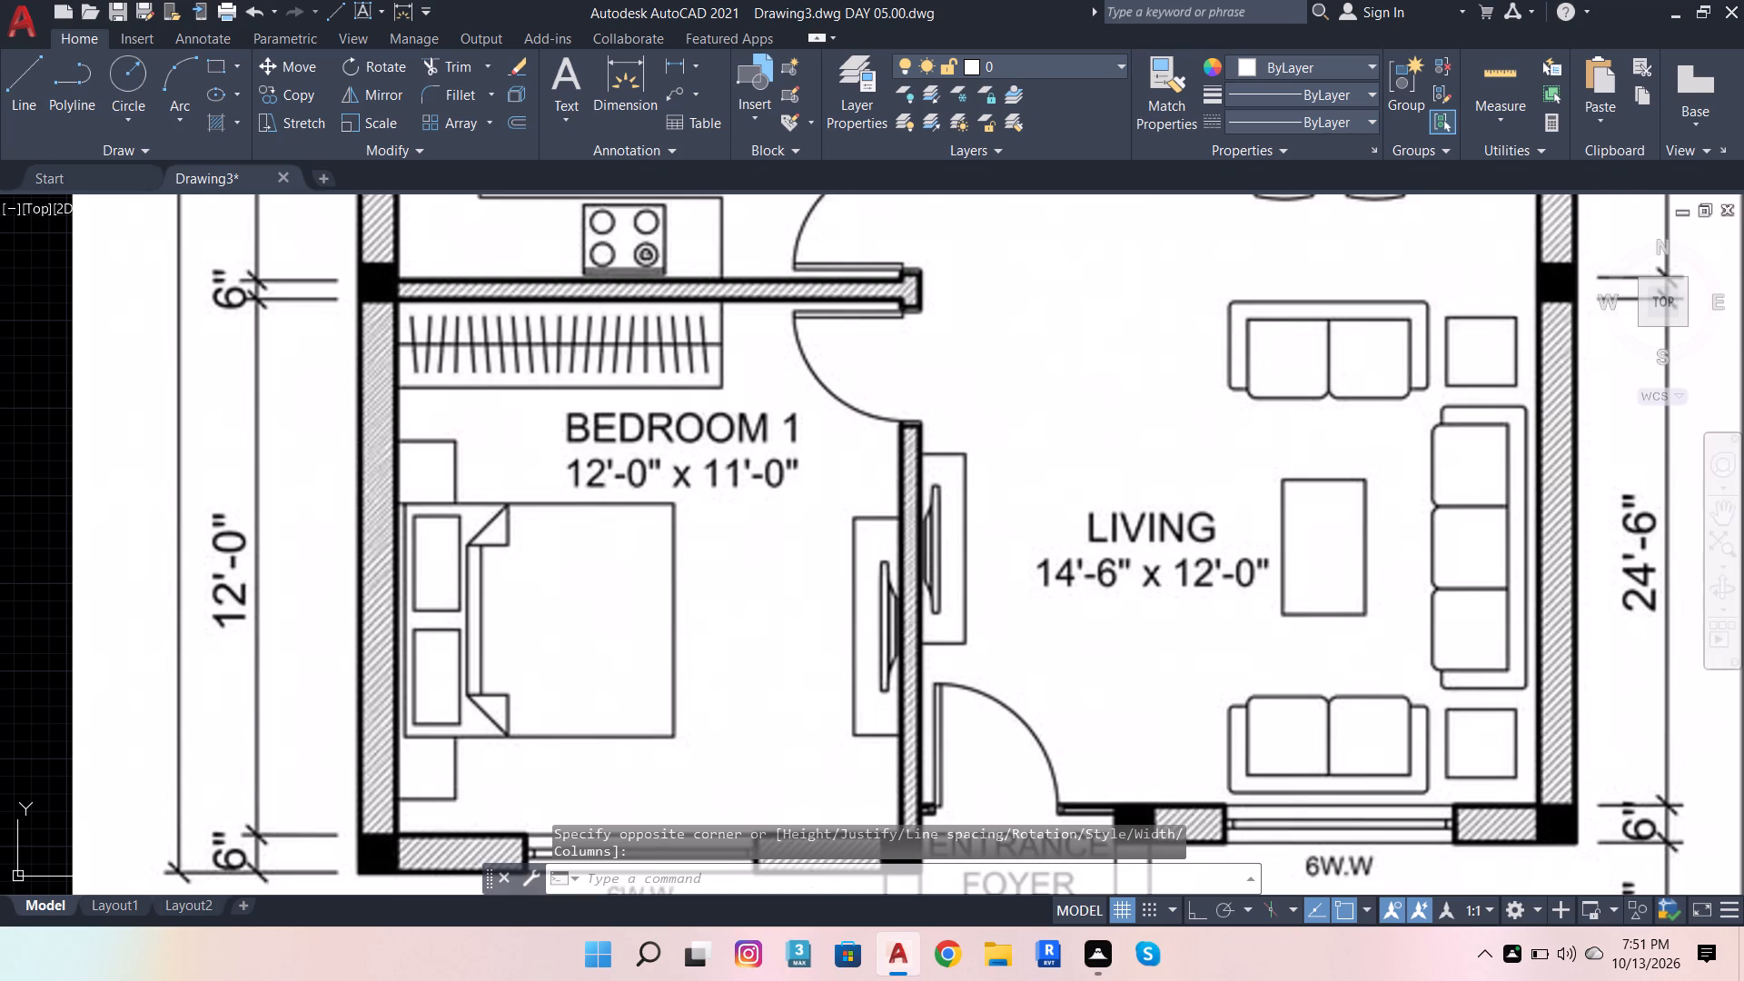
click(1181, 751)
click(1026, 637)
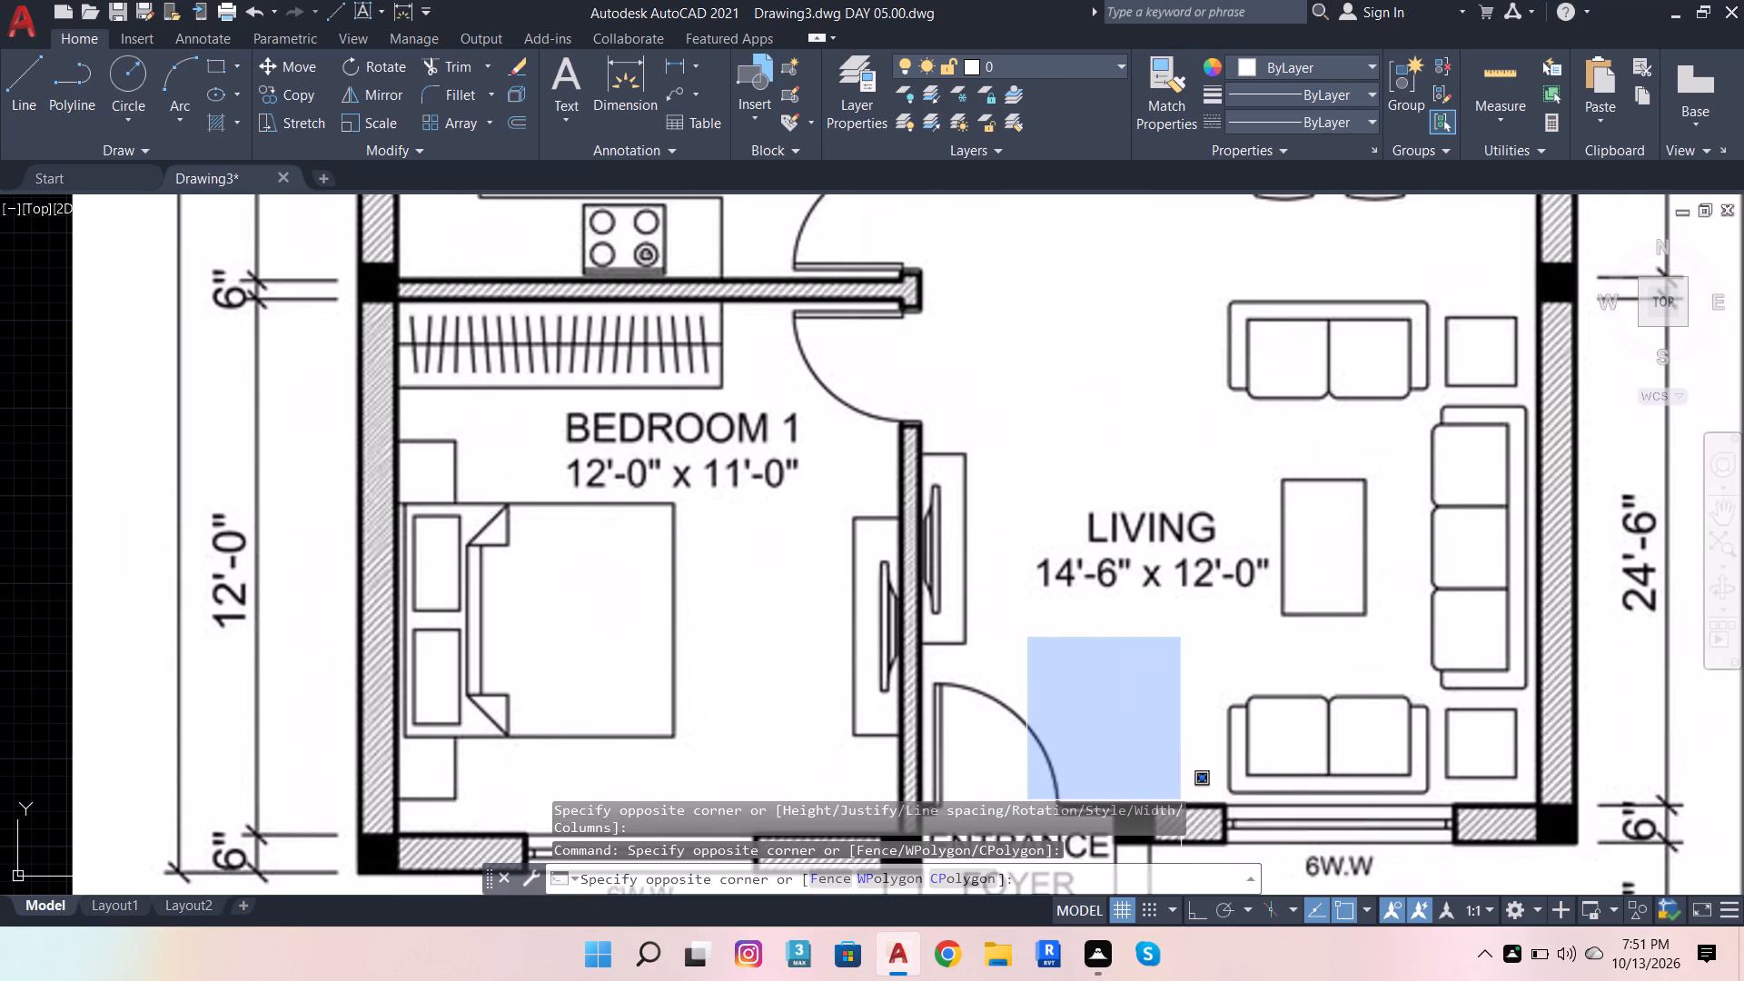
click(1428, 748)
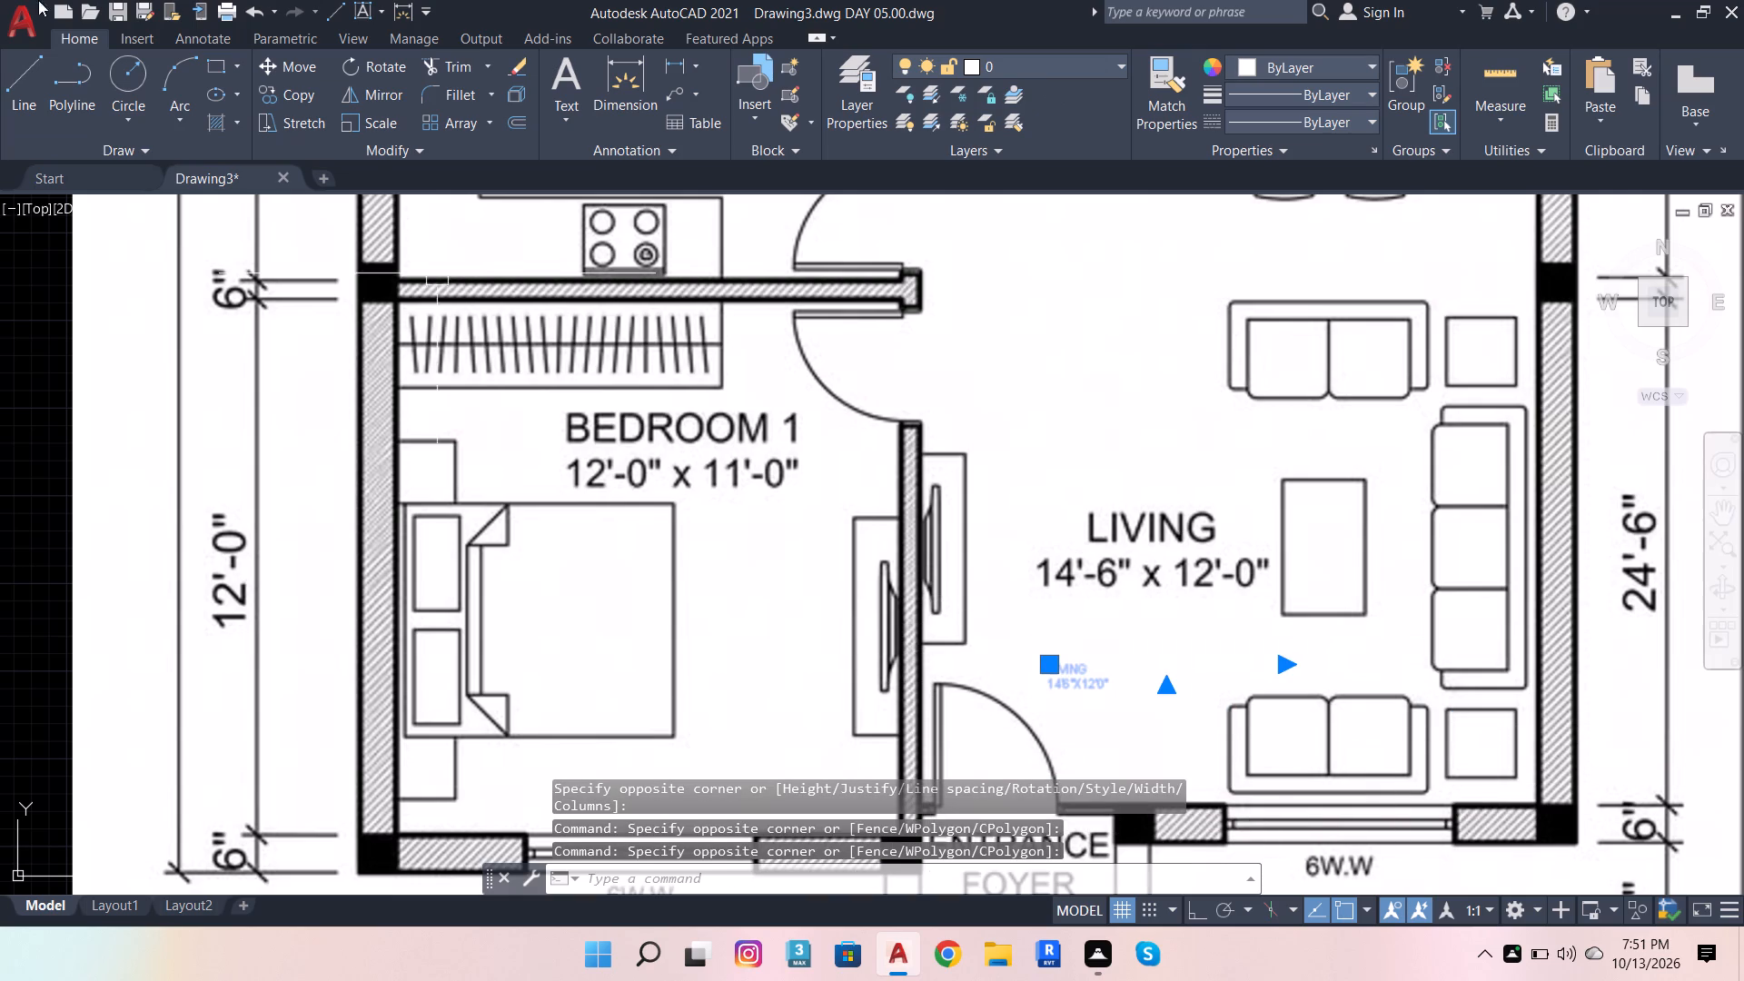
click(274, 70)
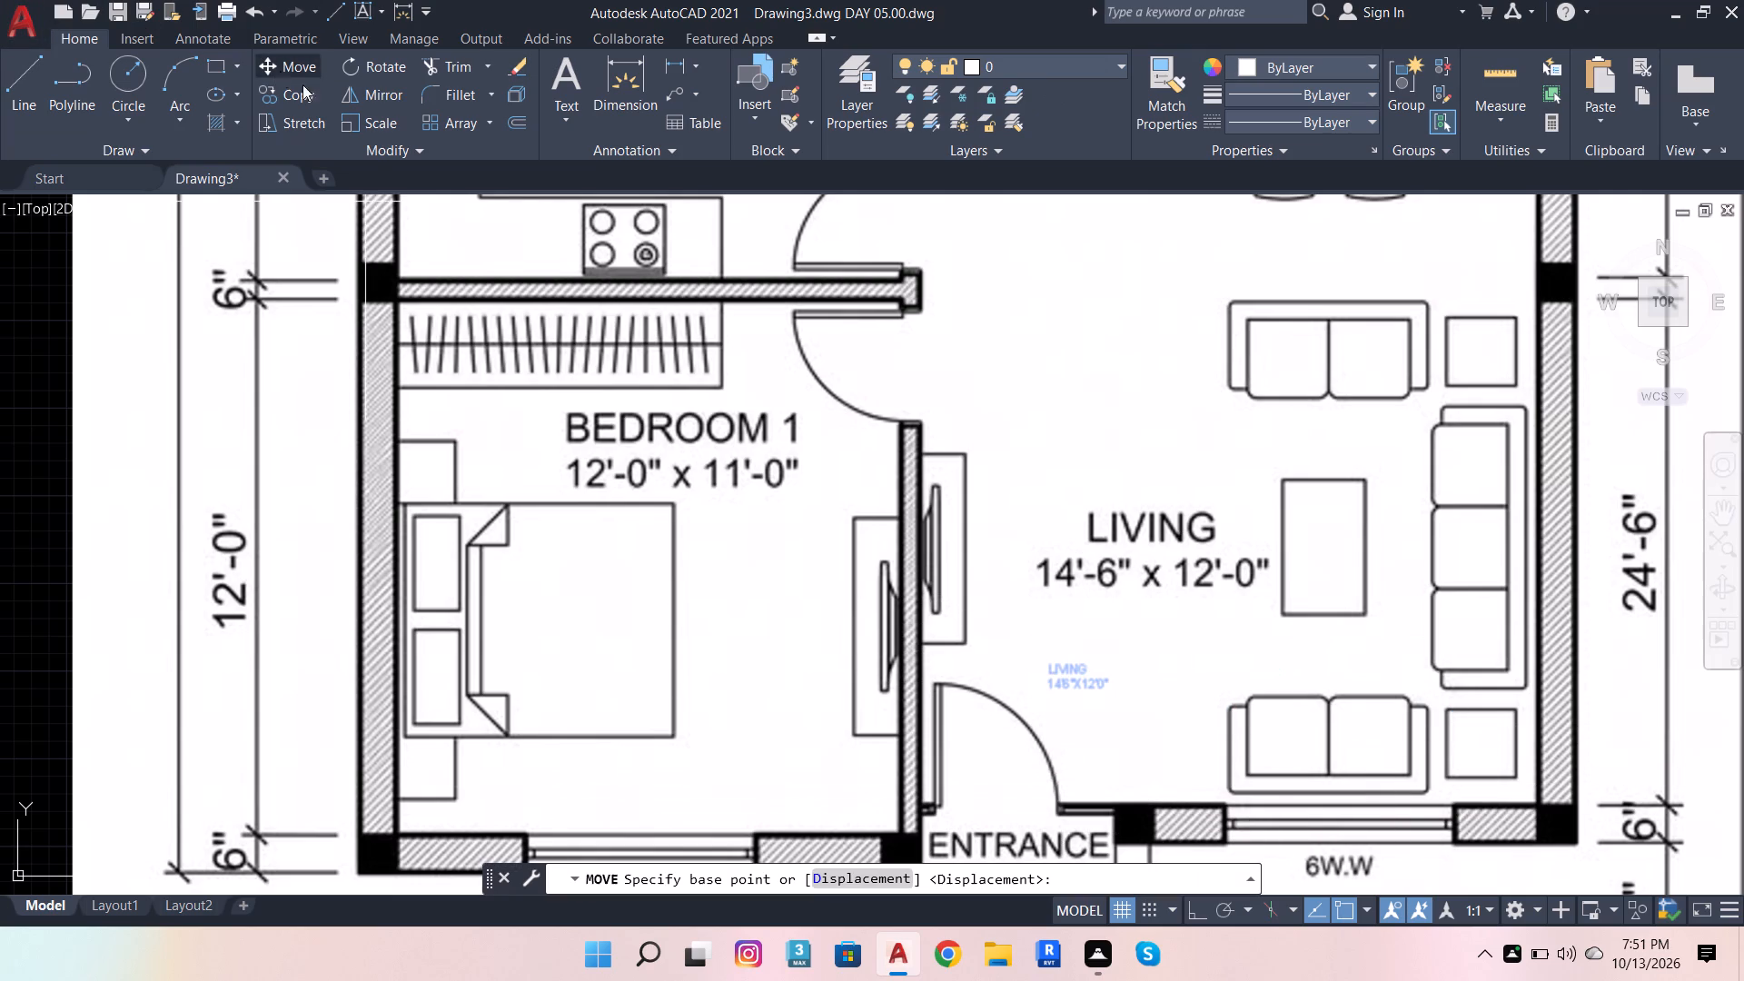
click(1057, 682)
scroll(1506, 520, down, 5)
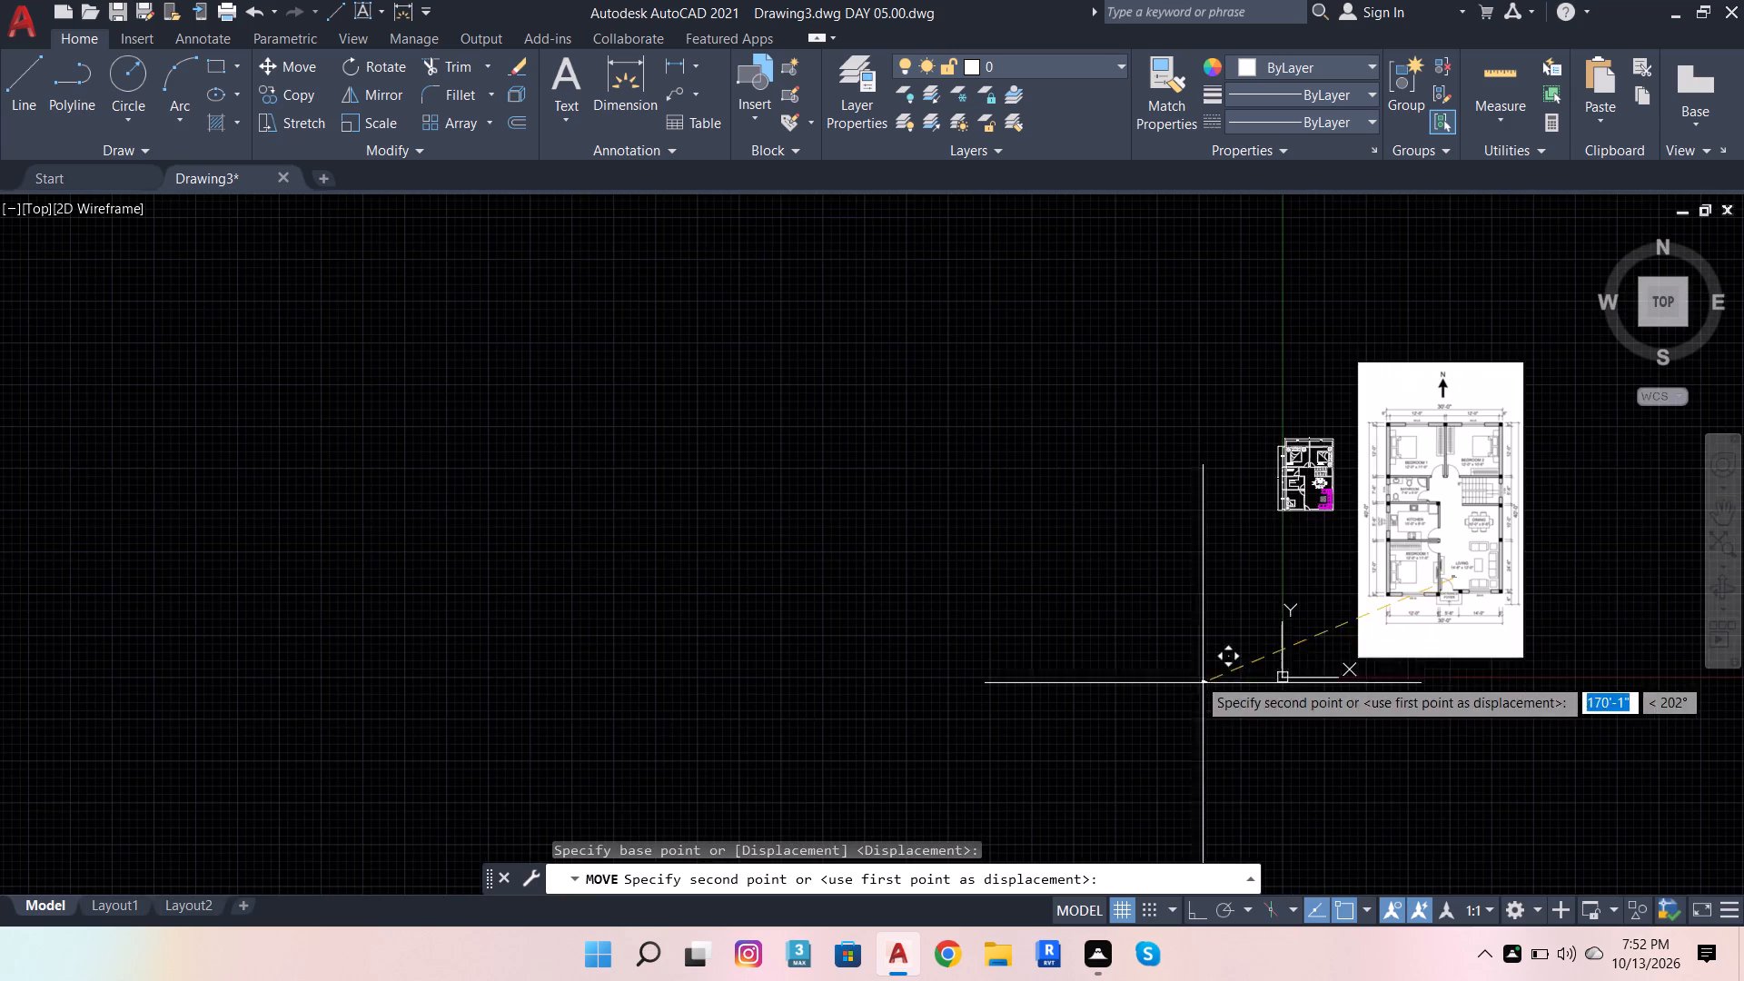
scroll(1402, 398, up, 3)
scroll(1060, 767, up, 2)
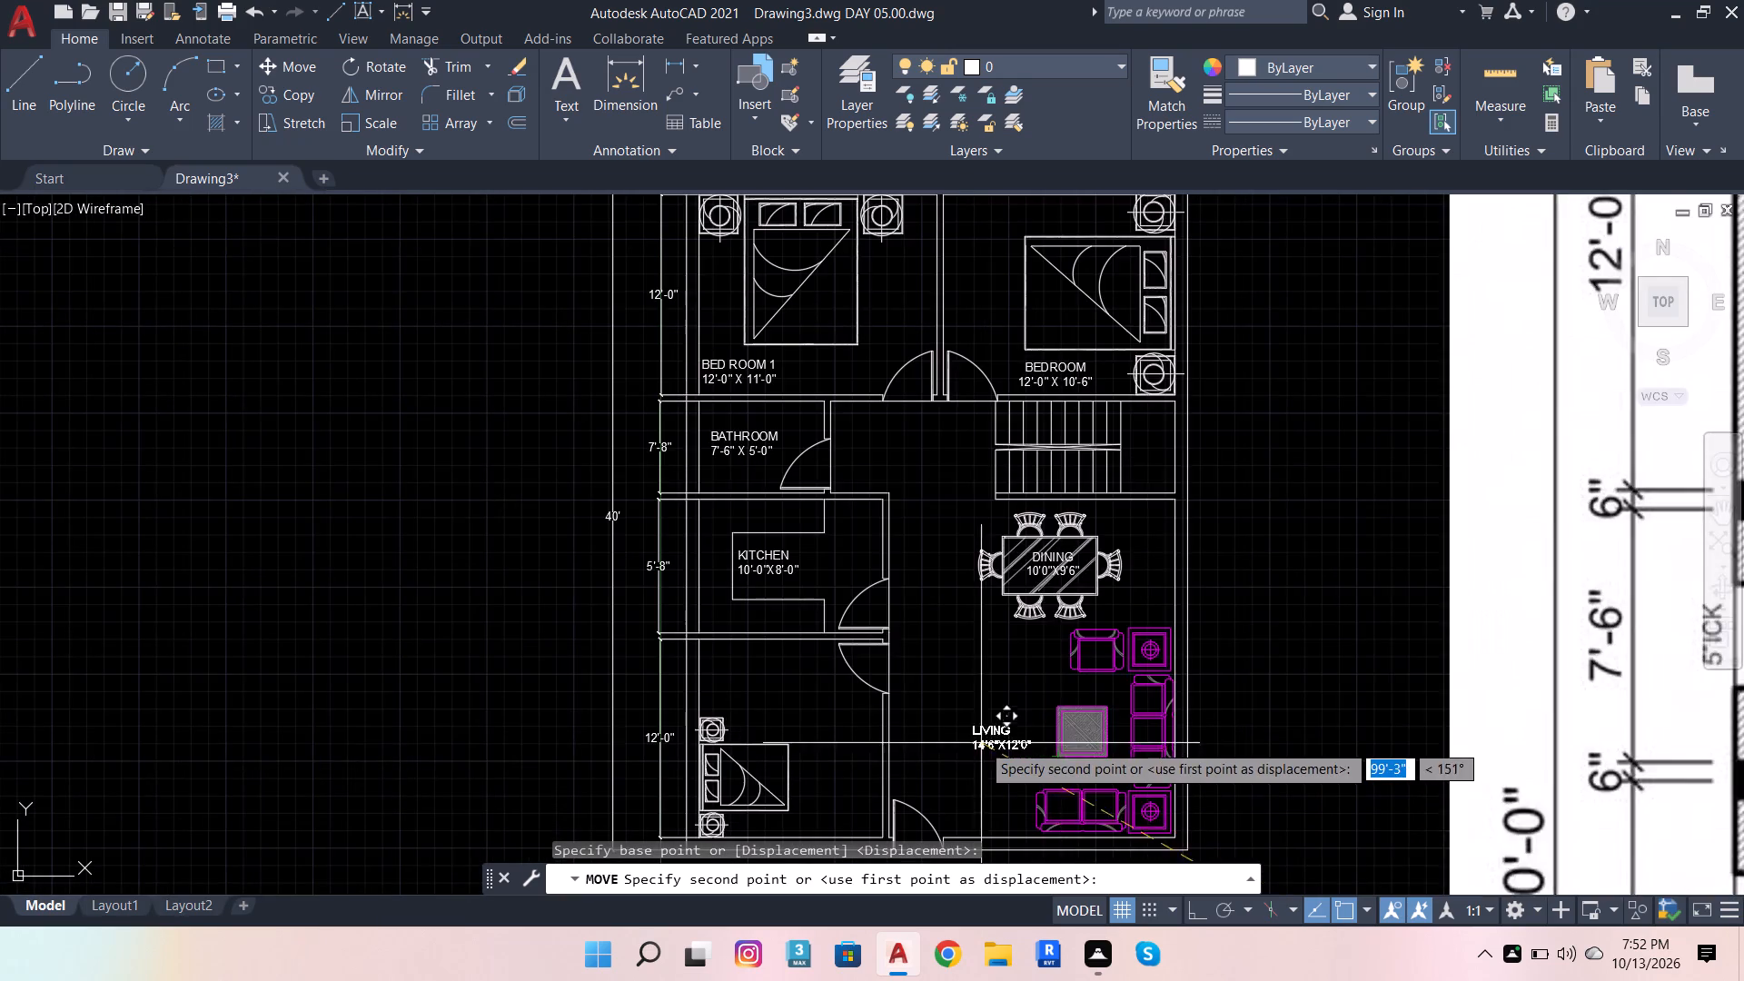
scroll(981, 743, up, 1)
click(981, 743)
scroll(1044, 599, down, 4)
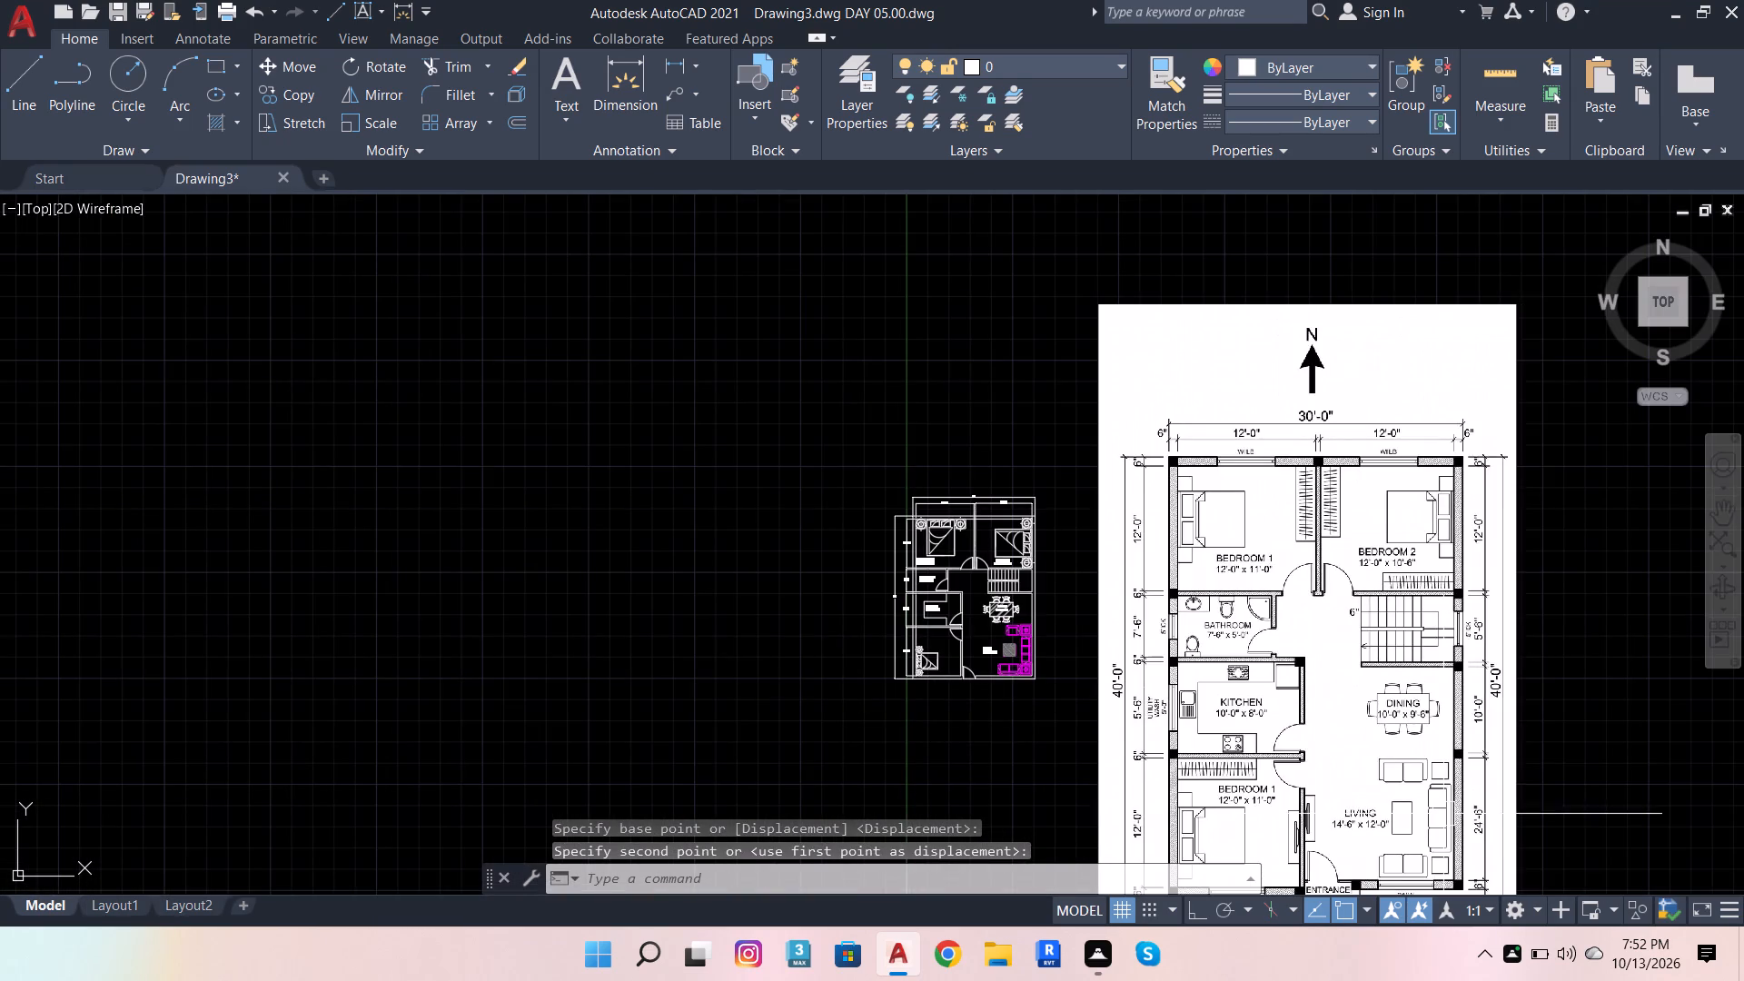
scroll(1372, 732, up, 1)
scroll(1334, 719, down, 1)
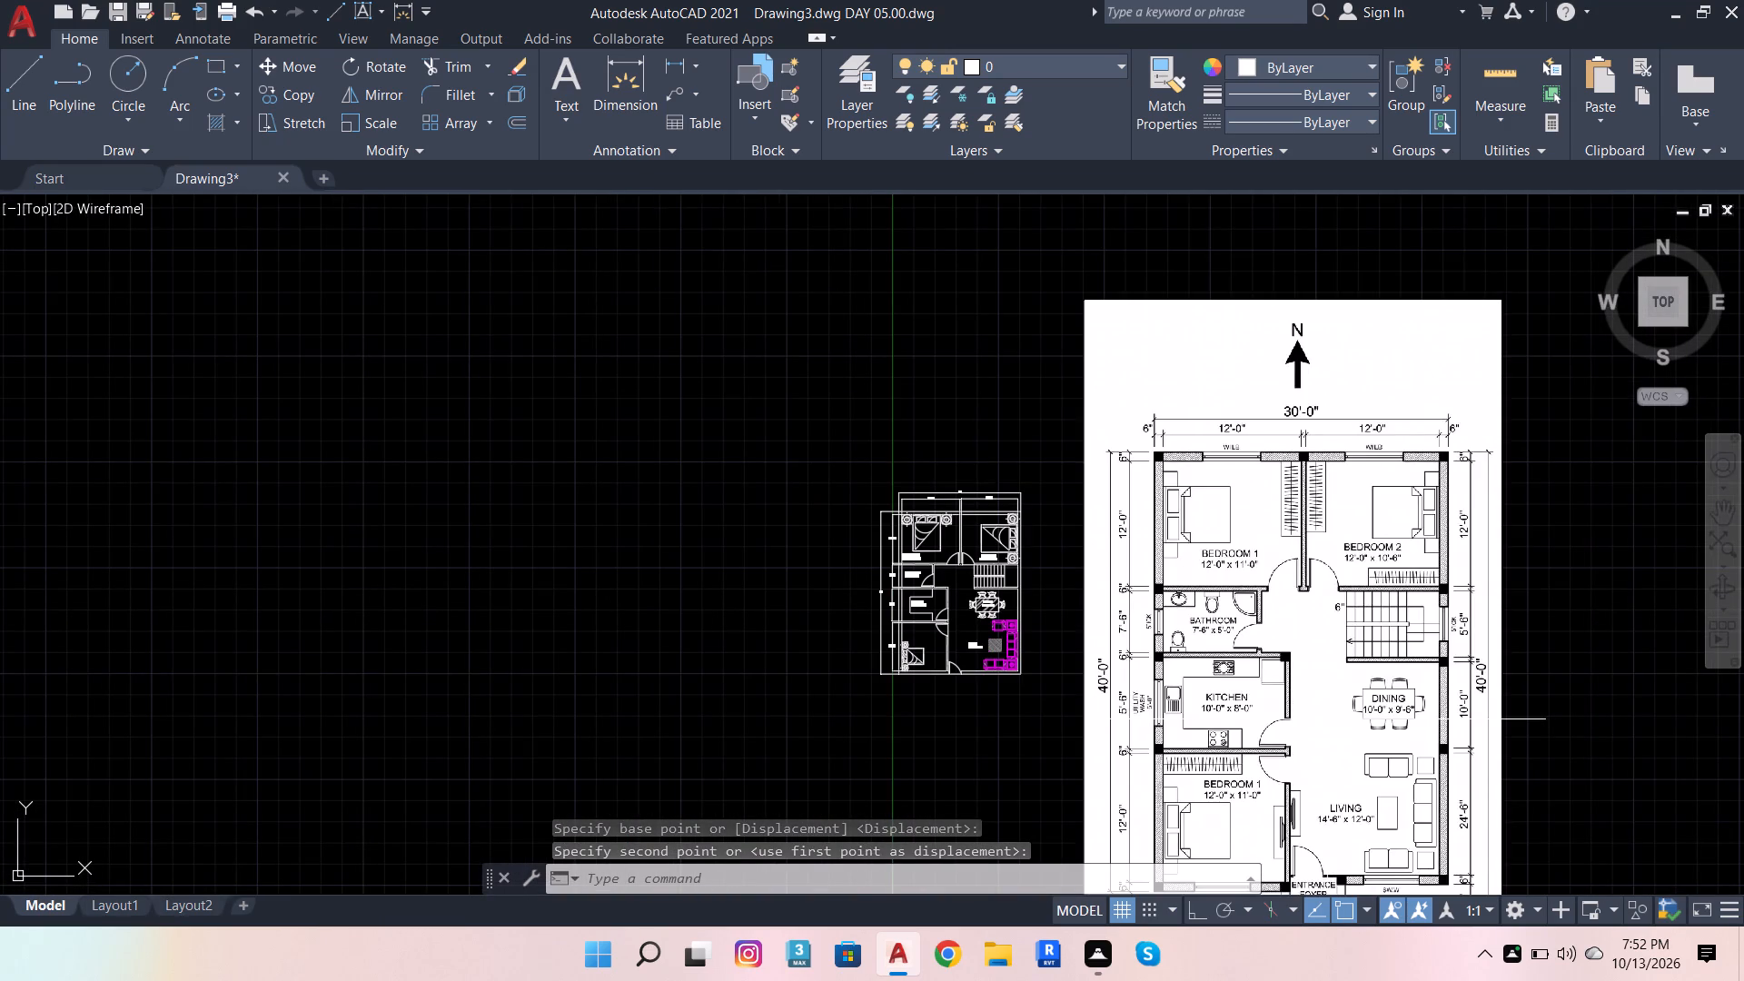
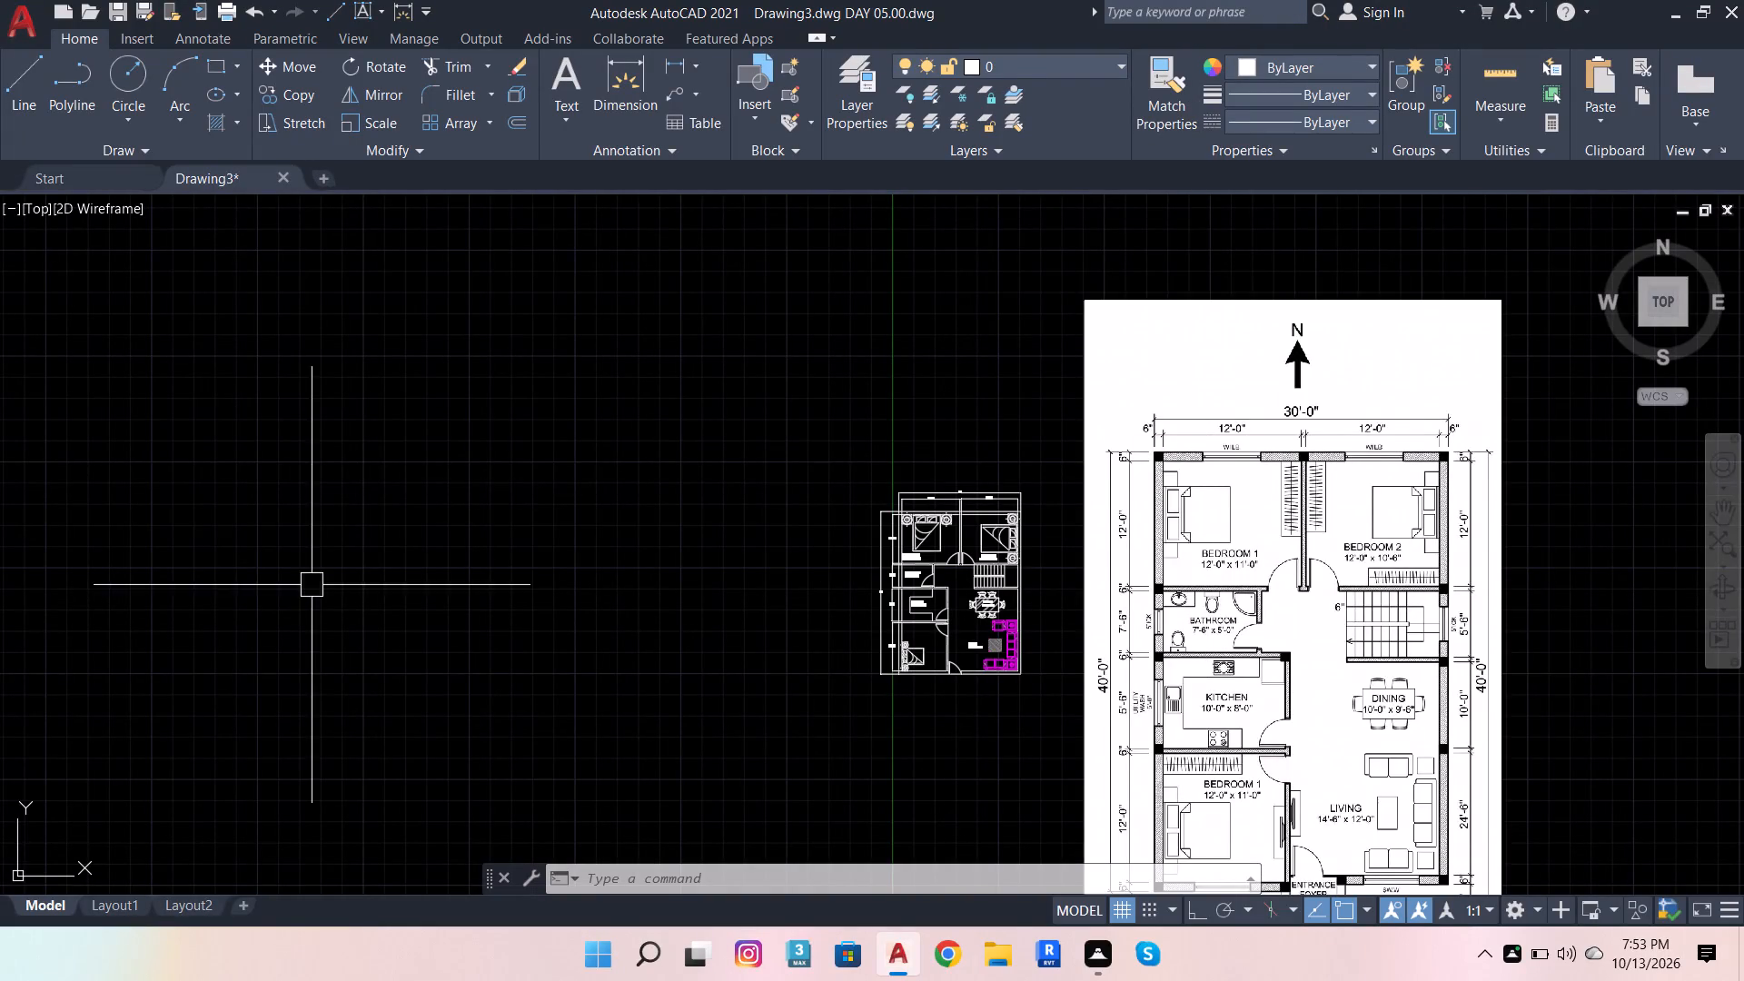
Write the two-line label "BED ROOM" and "12'0"X11'0"" above the bed in the bedroom below the kitchen.
scroll(1126, 560, up, 2)
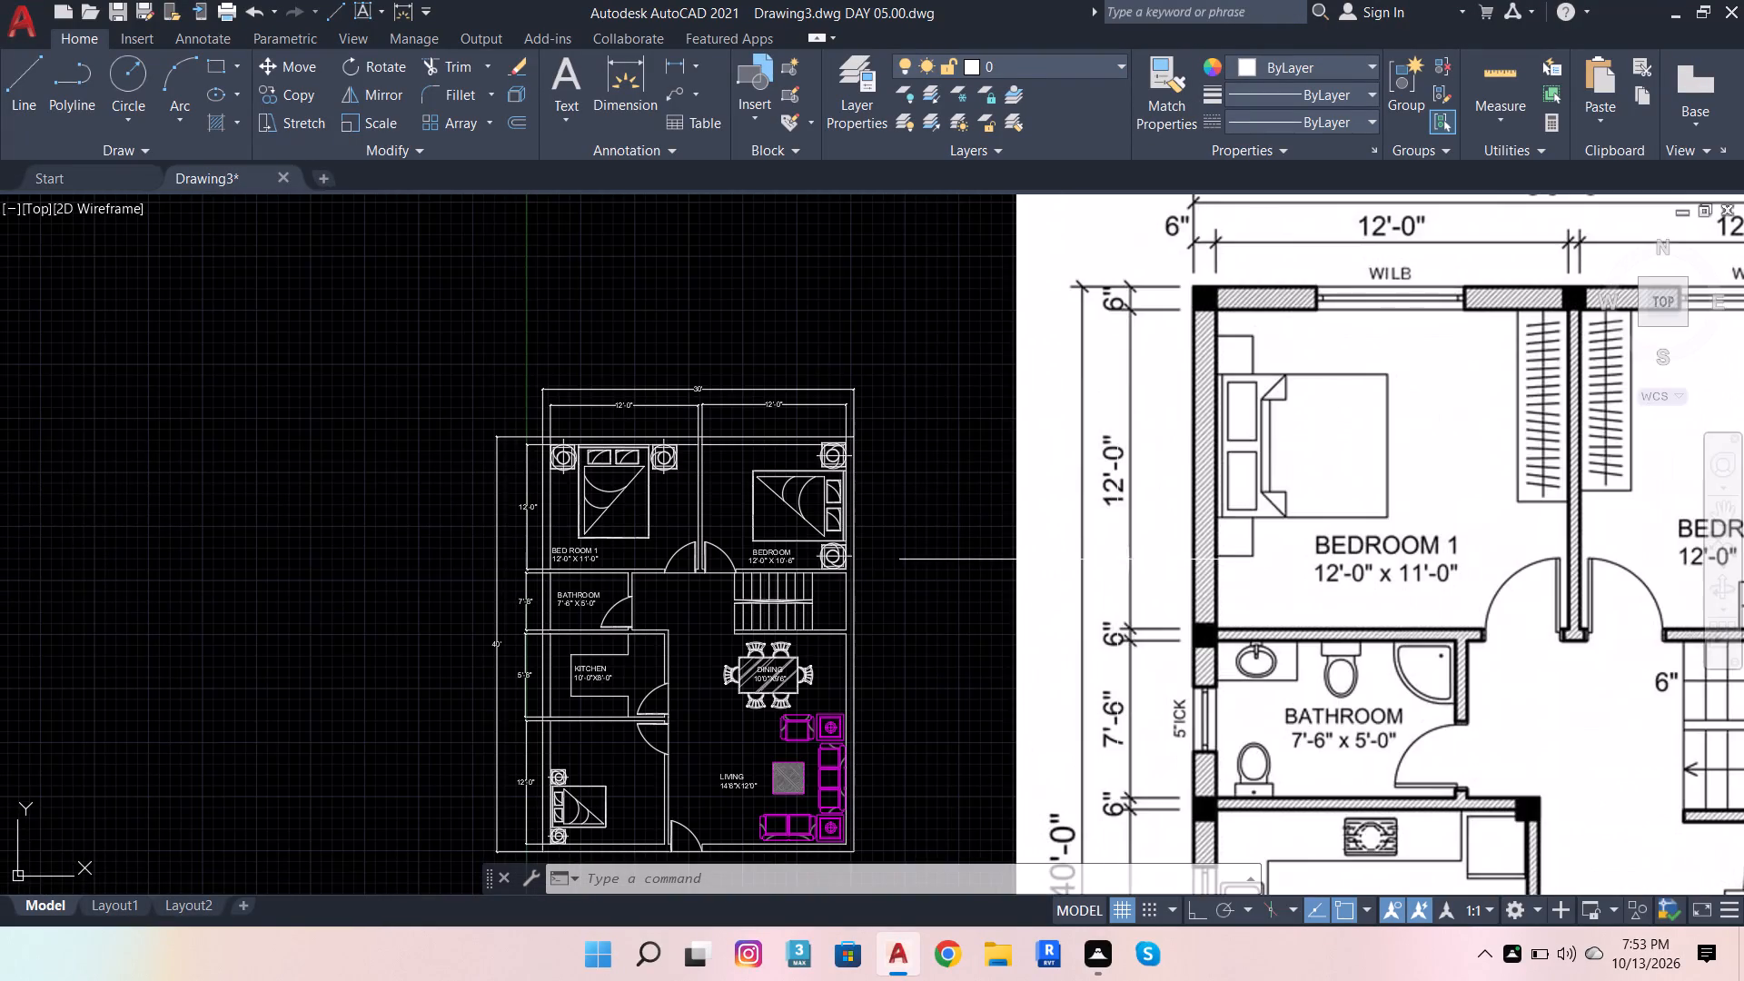
scroll(1095, 554, down, 2)
scroll(1386, 673, up, 1)
scroll(1159, 585, down, 1)
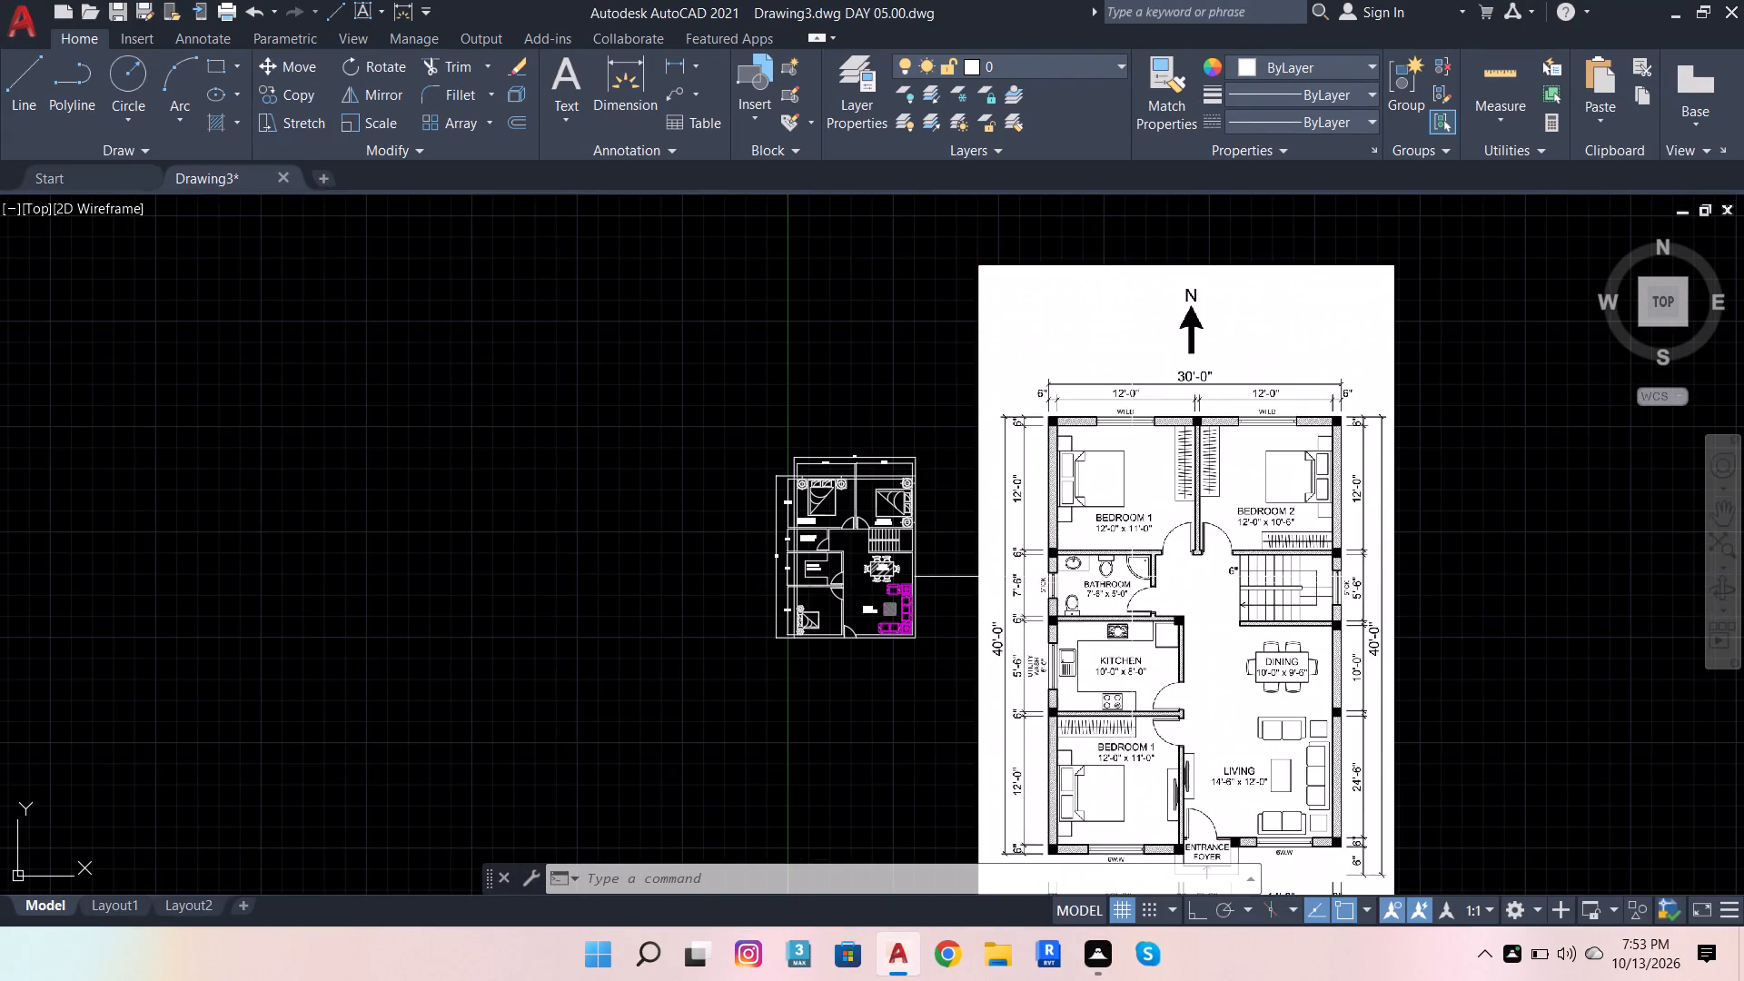
scroll(902, 600, up, 3)
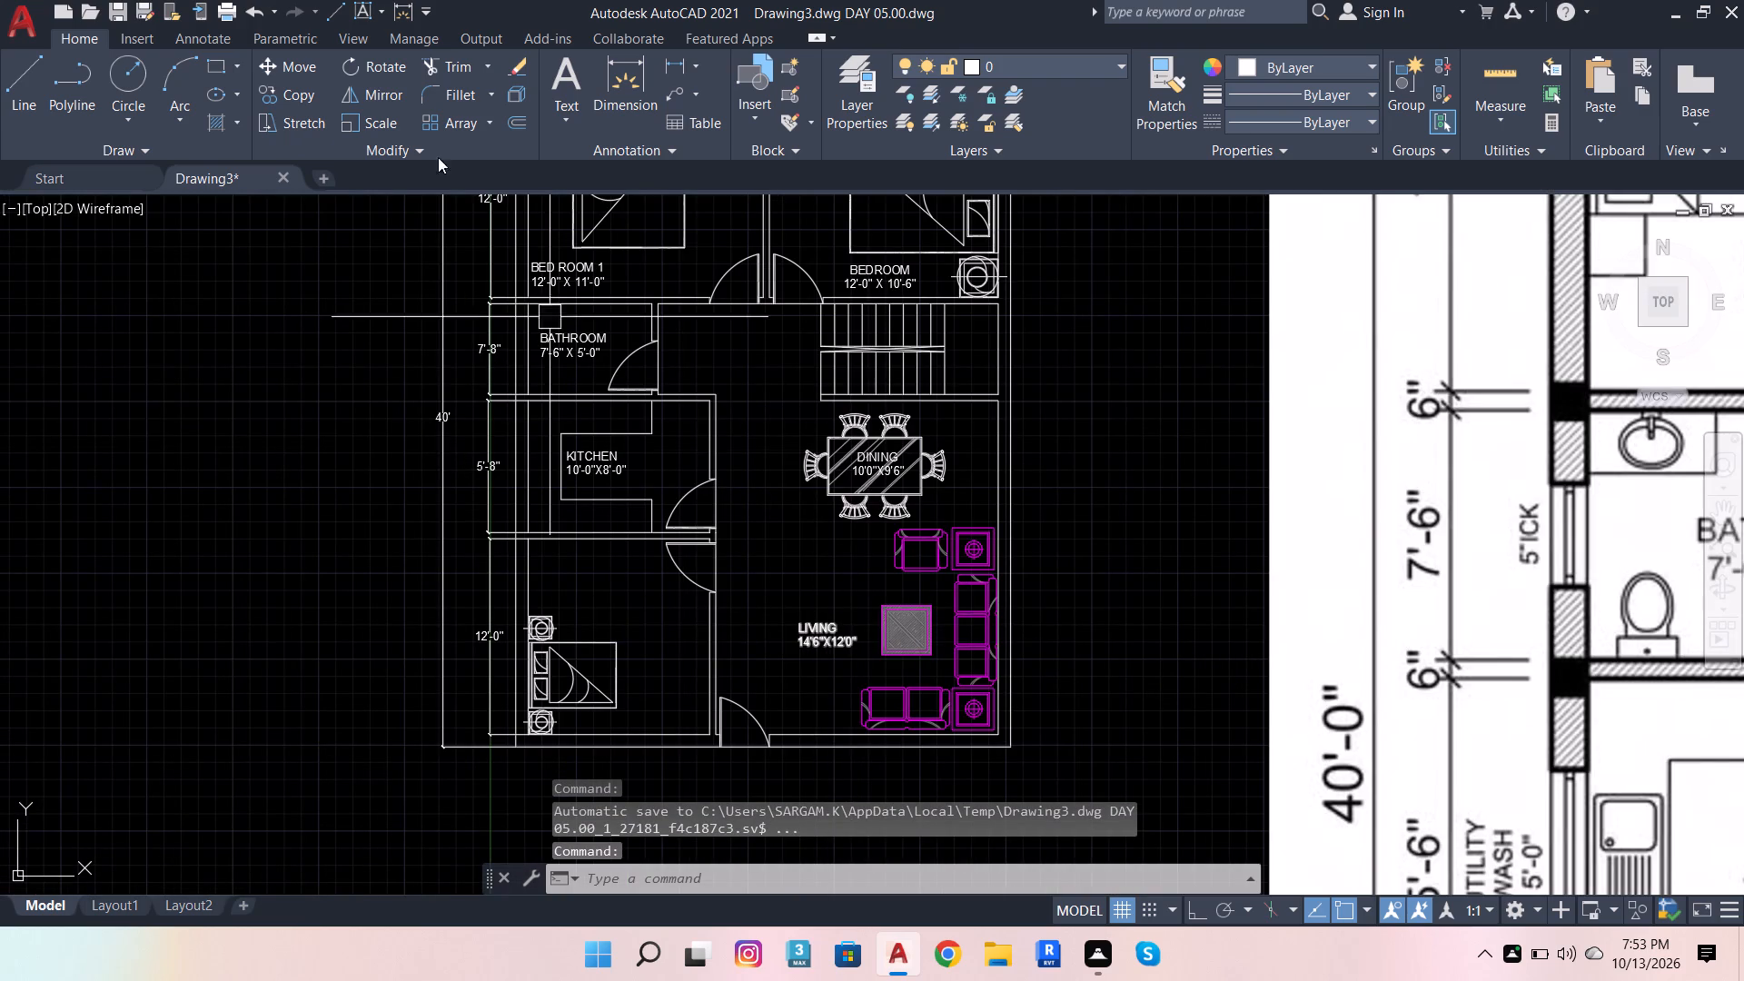
click(558, 78)
scroll(509, 649, up, 2)
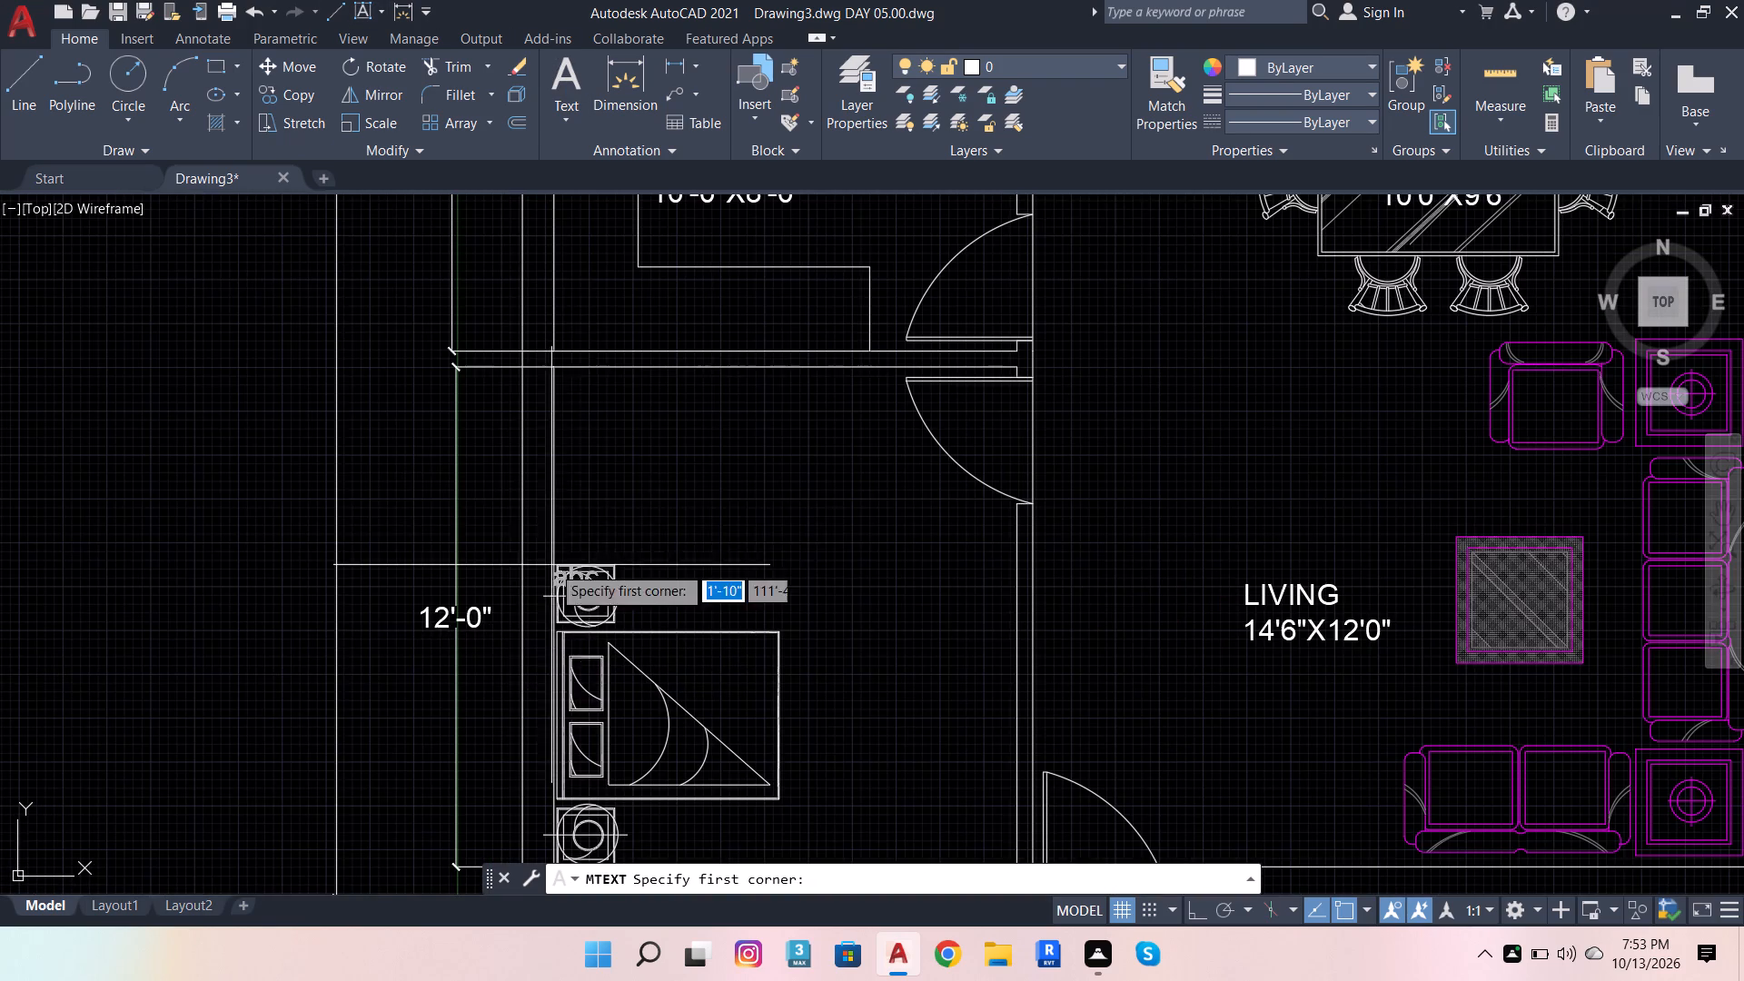
click(589, 468)
click(844, 539)
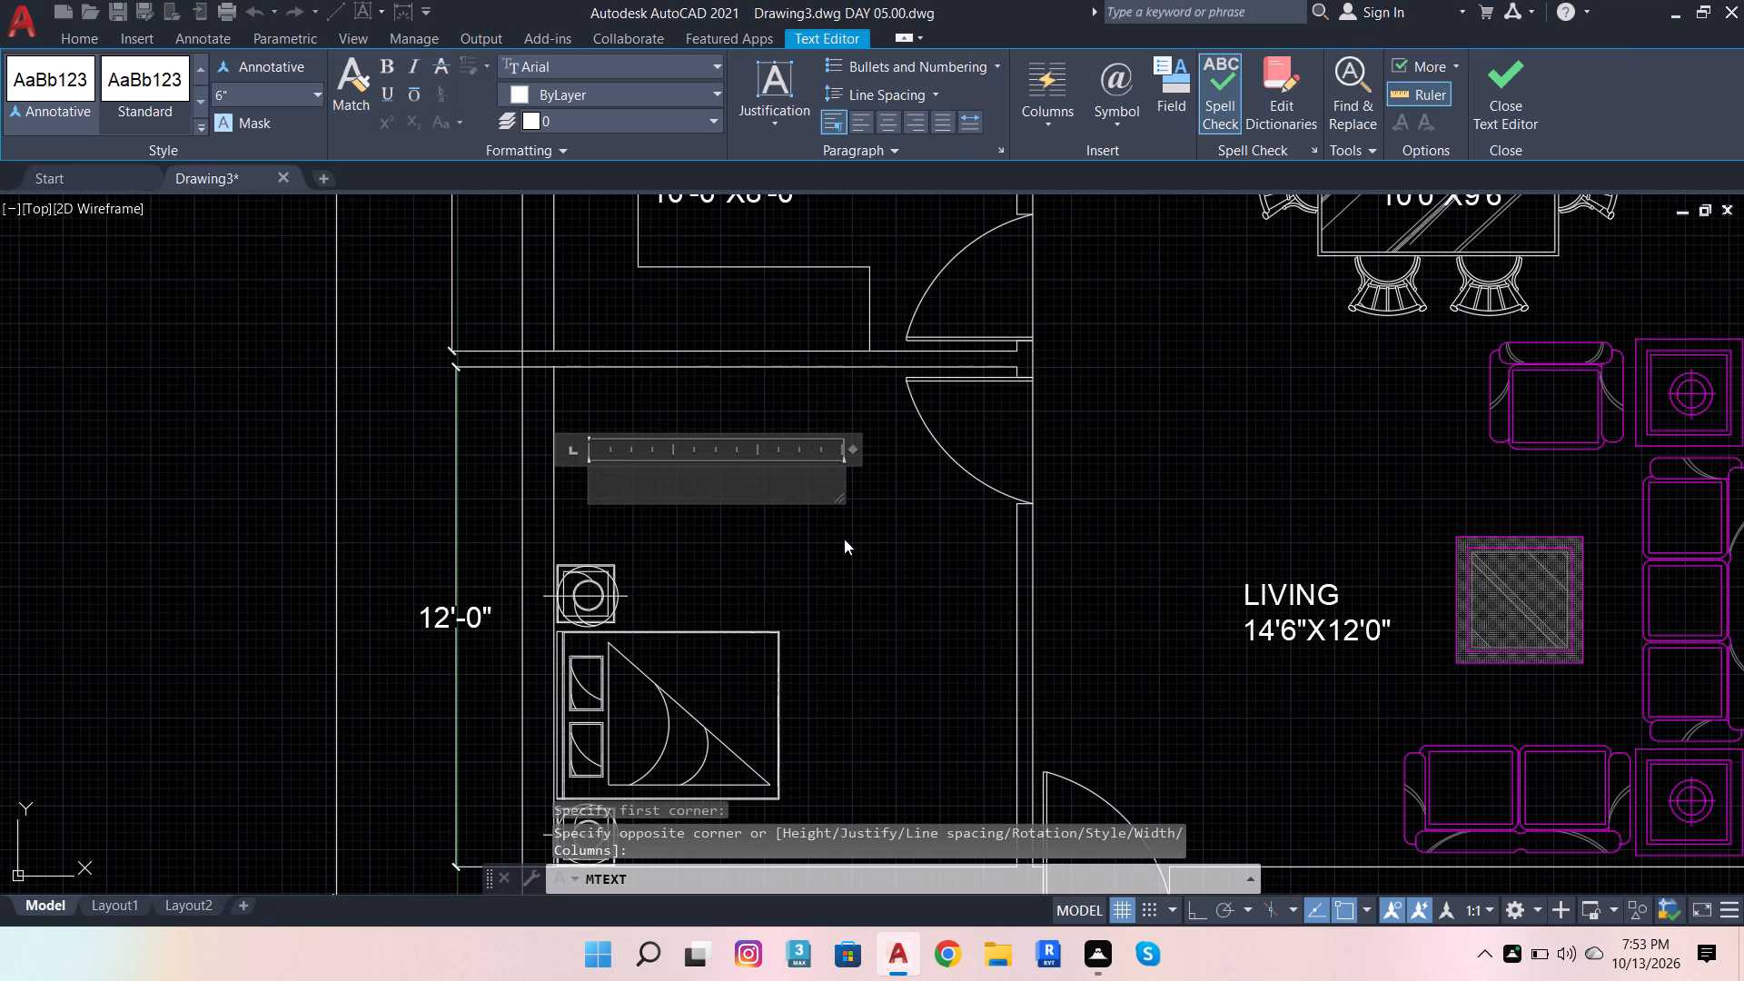
scroll(770, 533, down, 4)
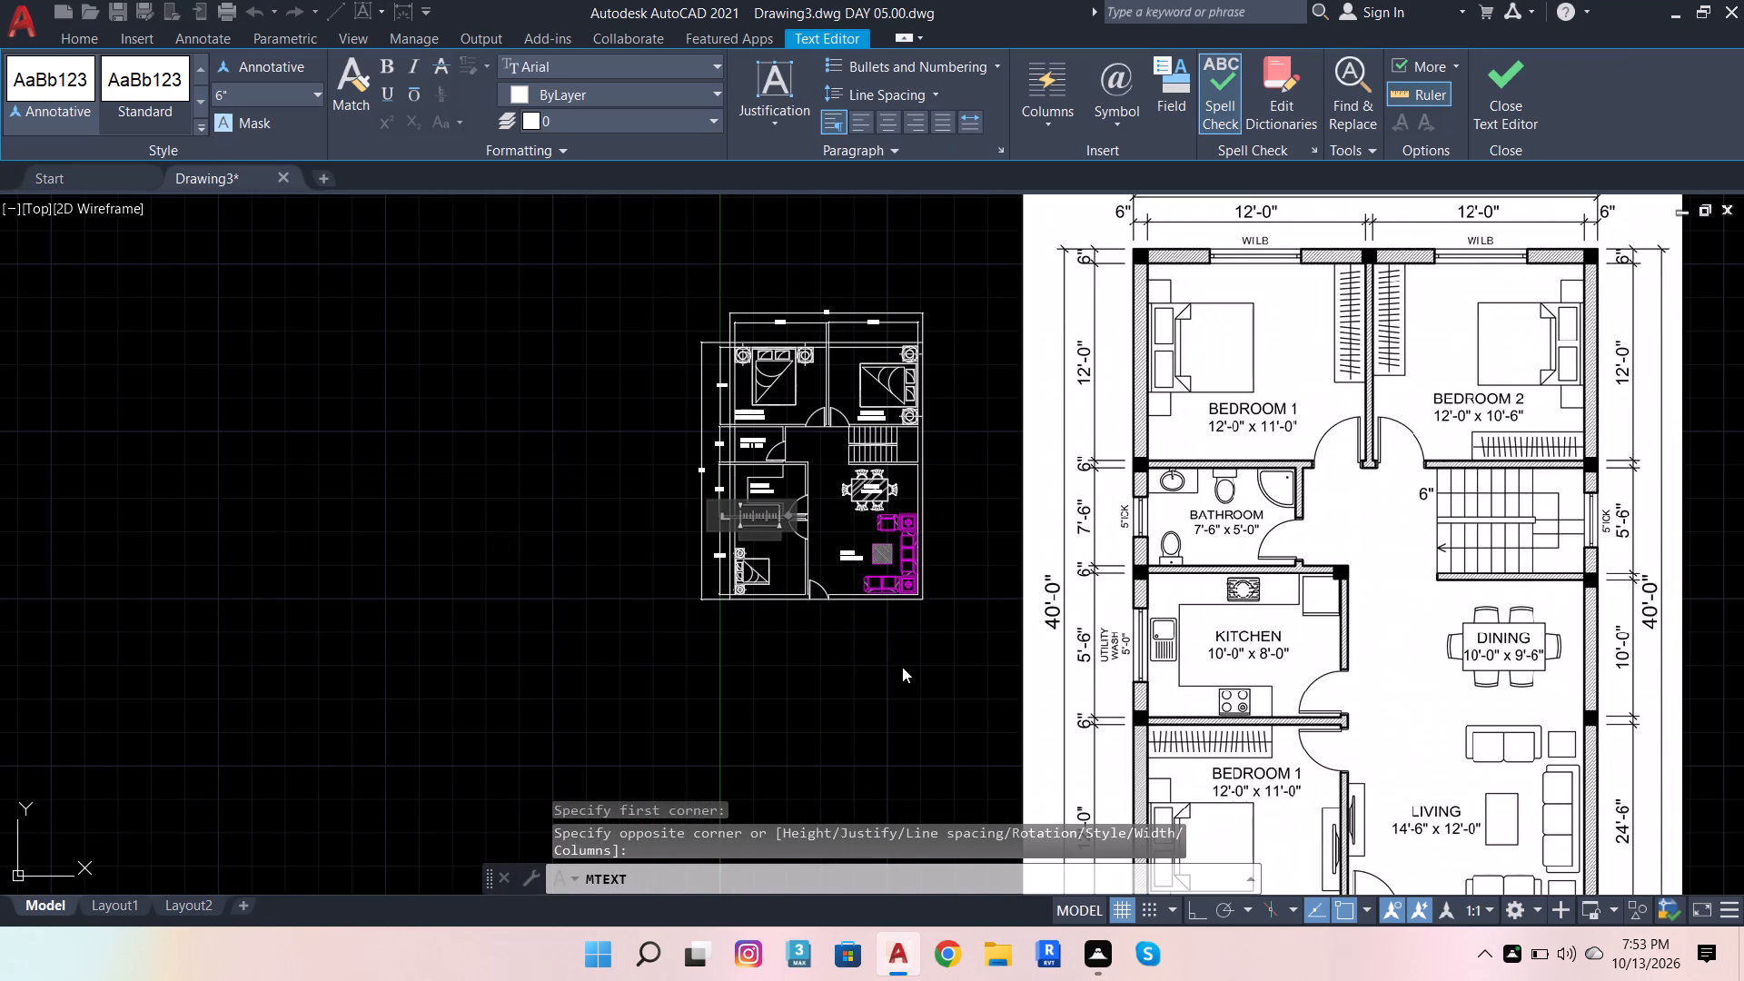
text(BED)
key(space)
text(ROOM)
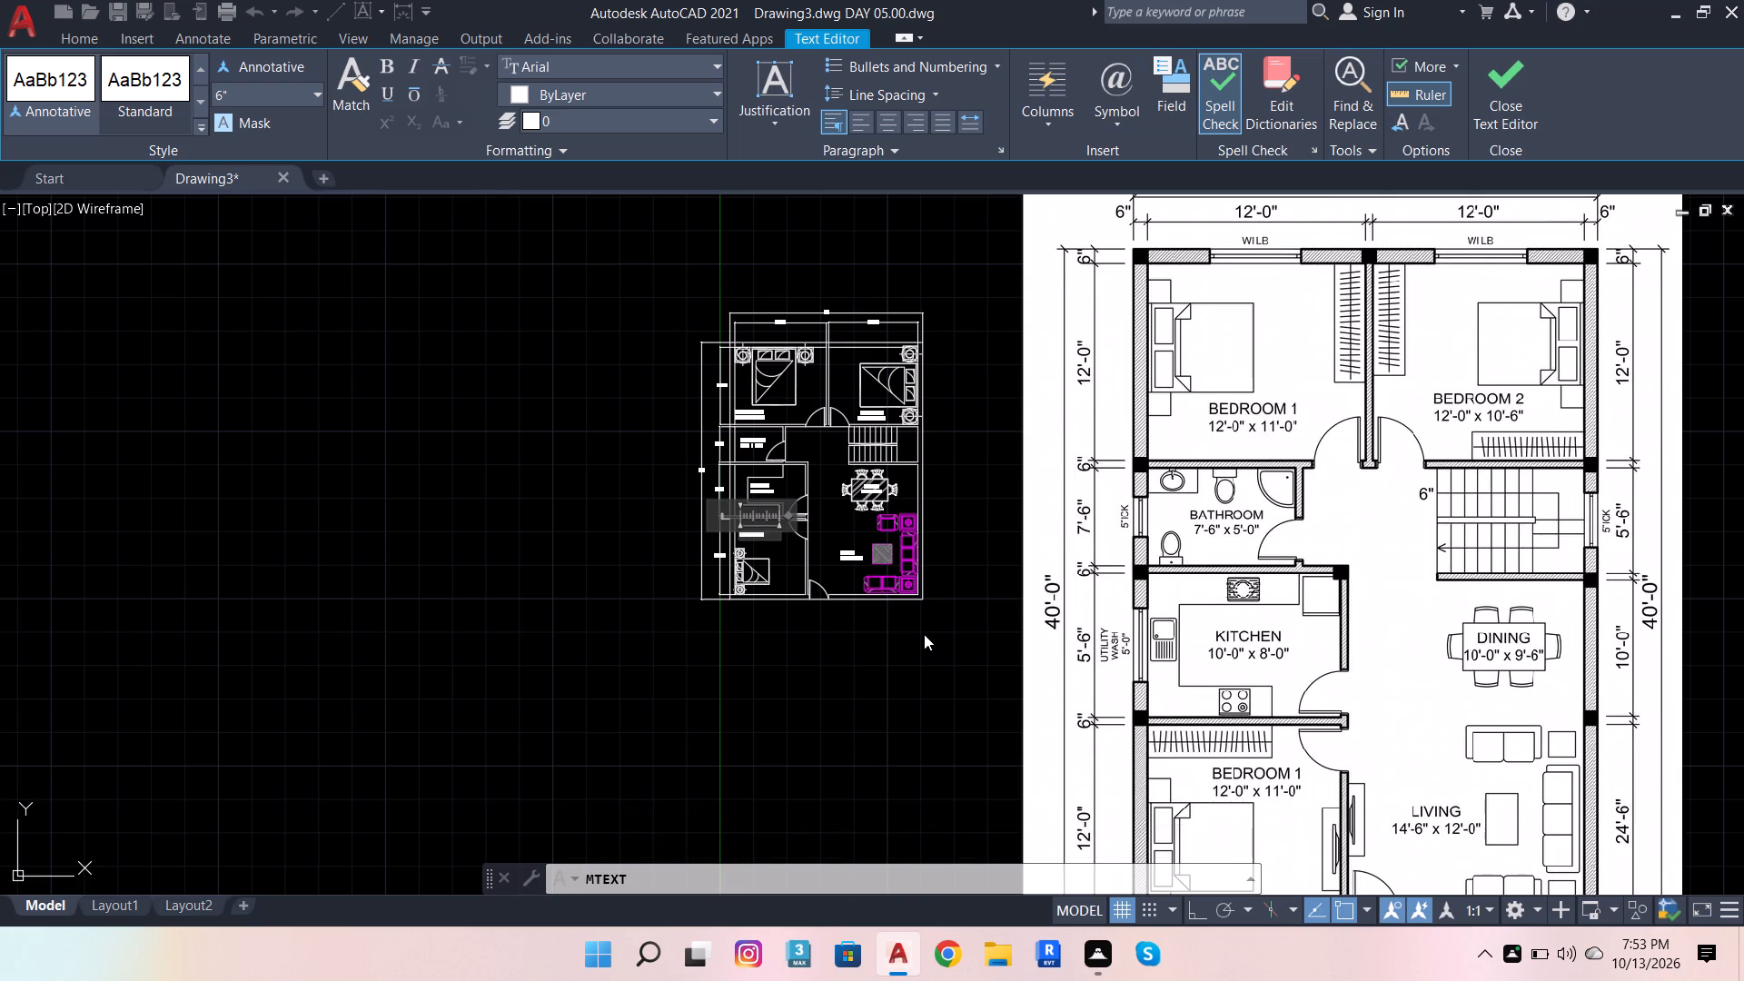
scroll(841, 563, up, 3)
scroll(482, 566, down, 2)
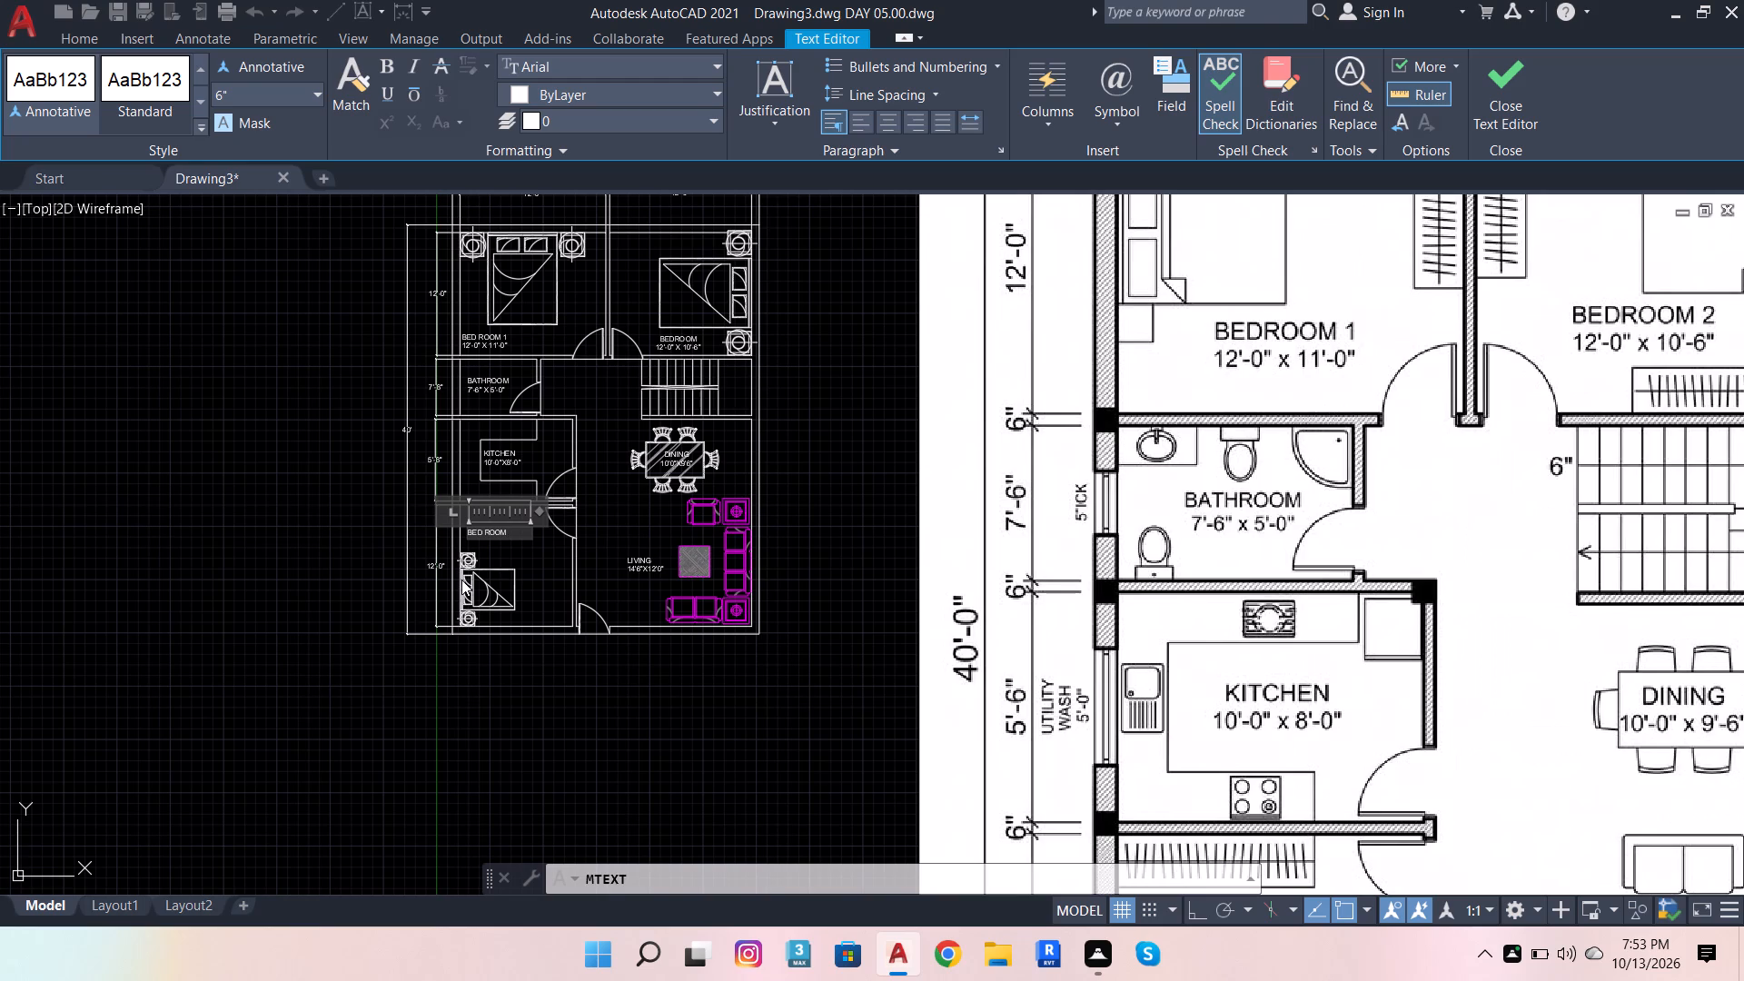
scroll(509, 587, down, 2)
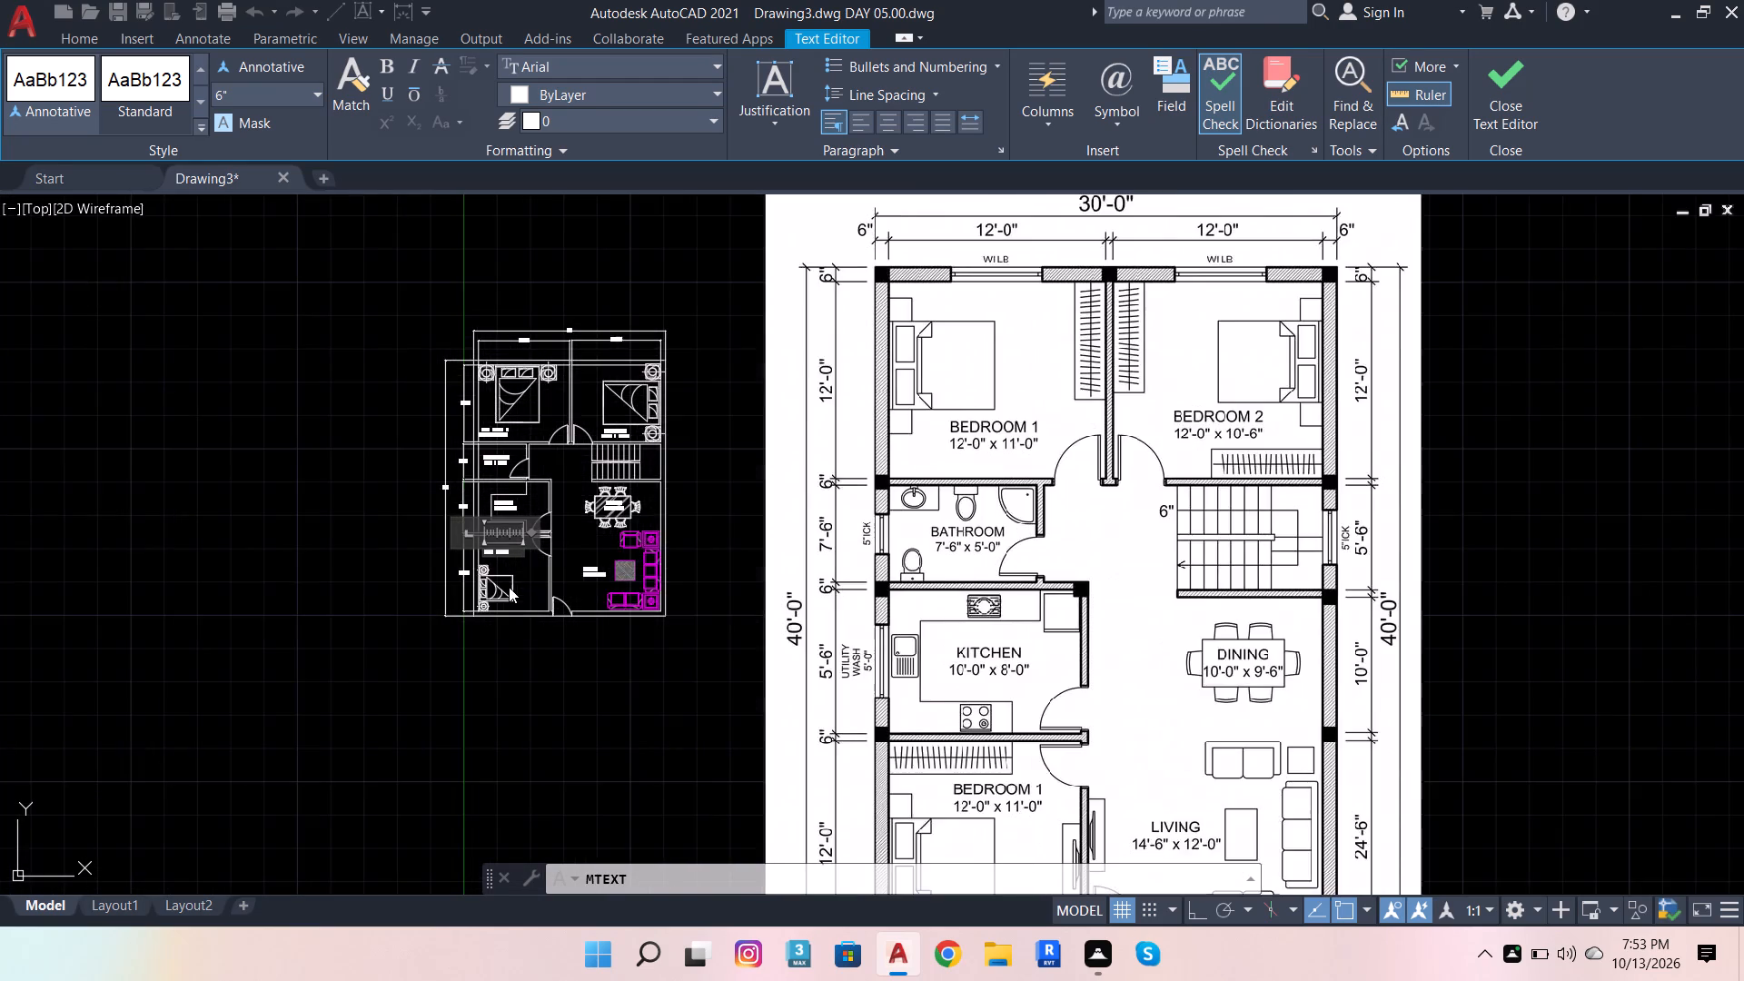
scroll(483, 610, up, 2)
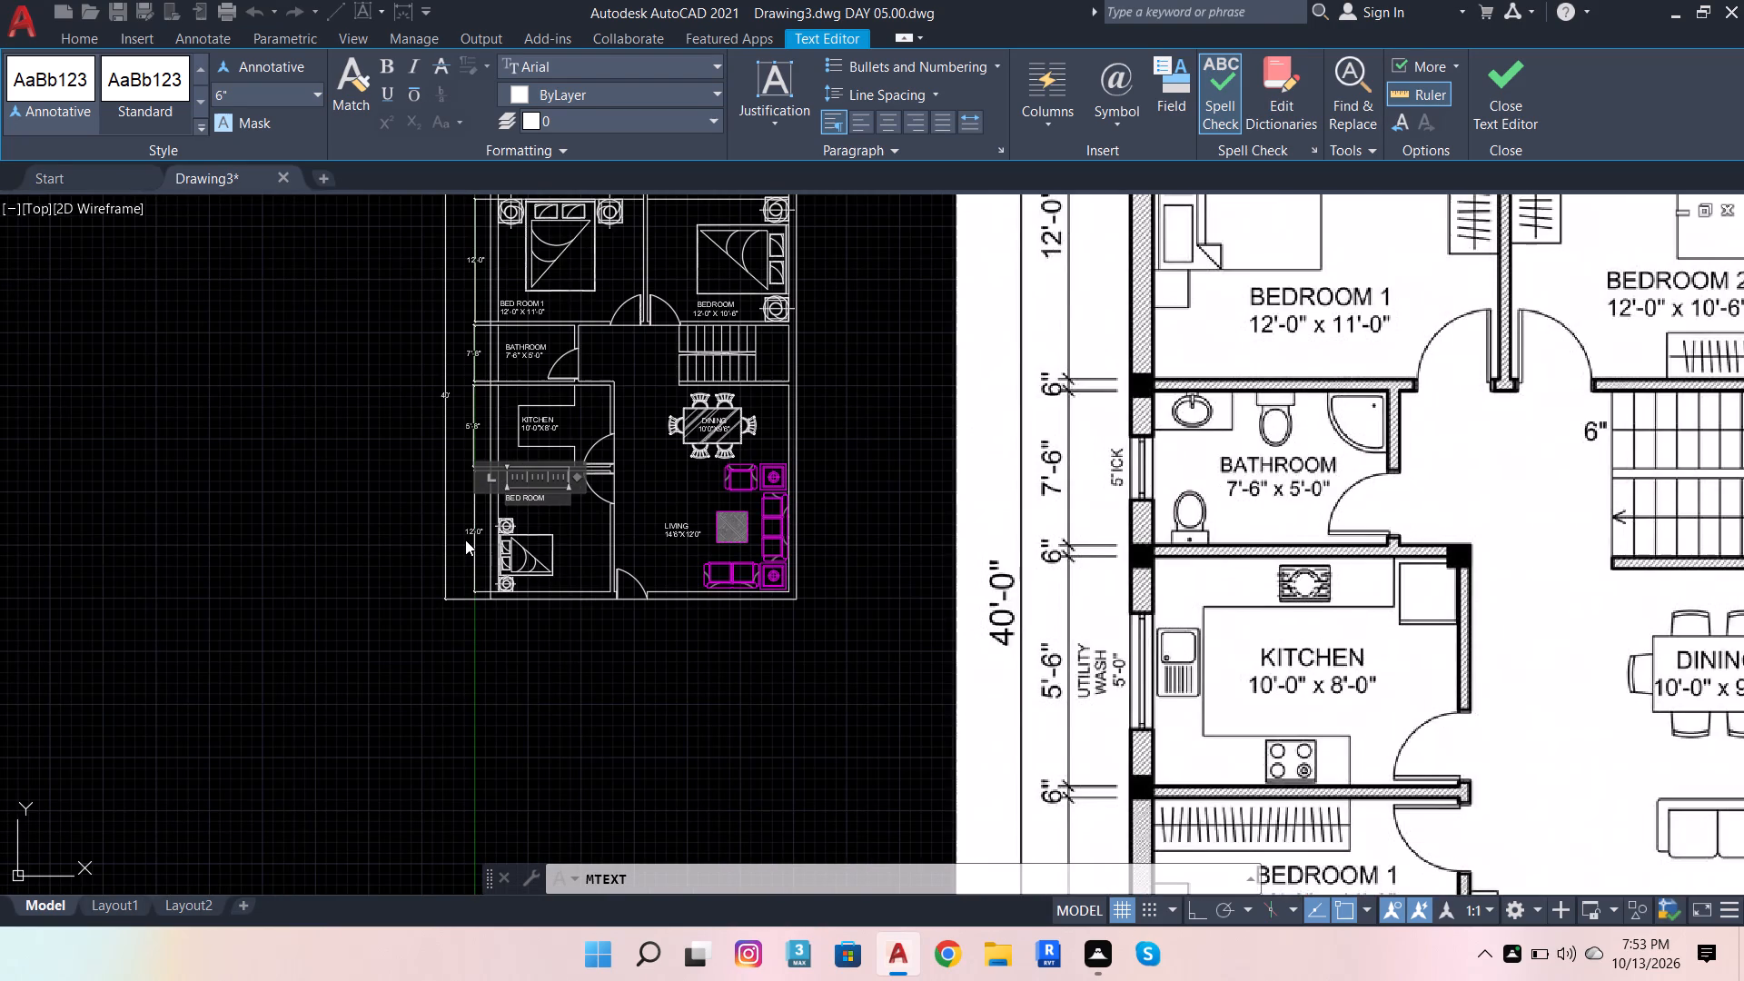
key(Return)
scroll(465, 540, down, 1)
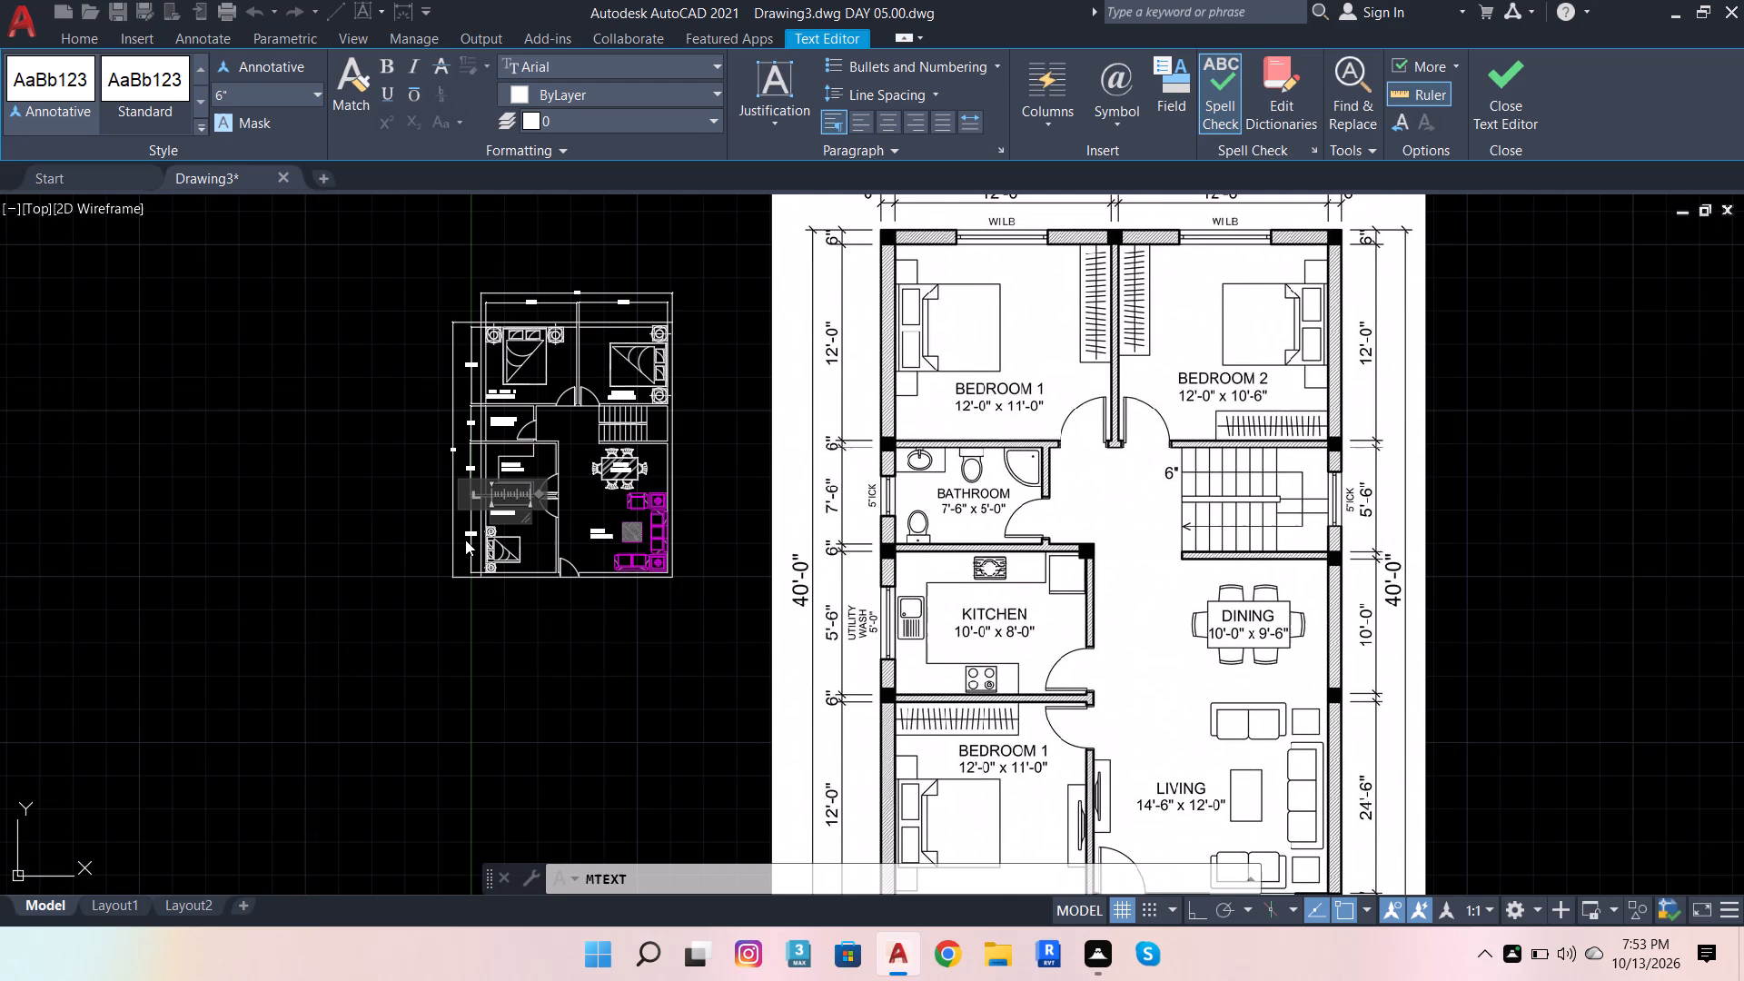
text(12')
key(0)
key(shift+quotedbl)
key(x)
text(11')
text(0")
scroll(524, 511, up, 5)
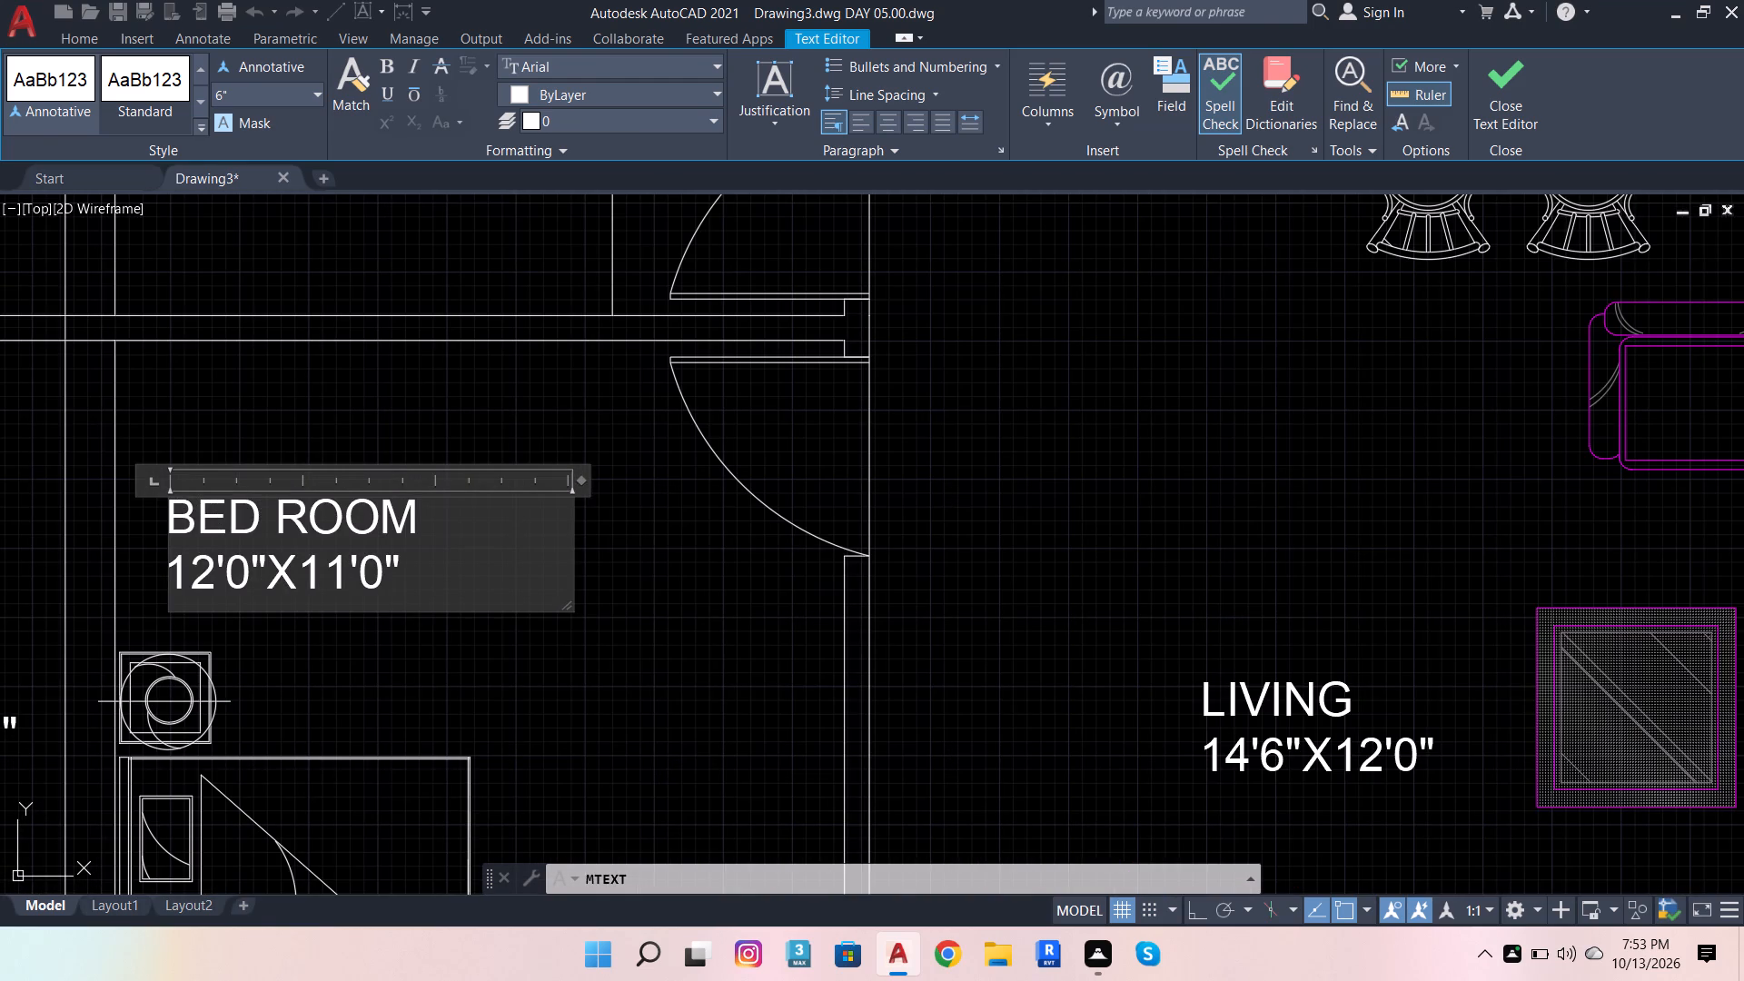
scroll(441, 557, down, 3)
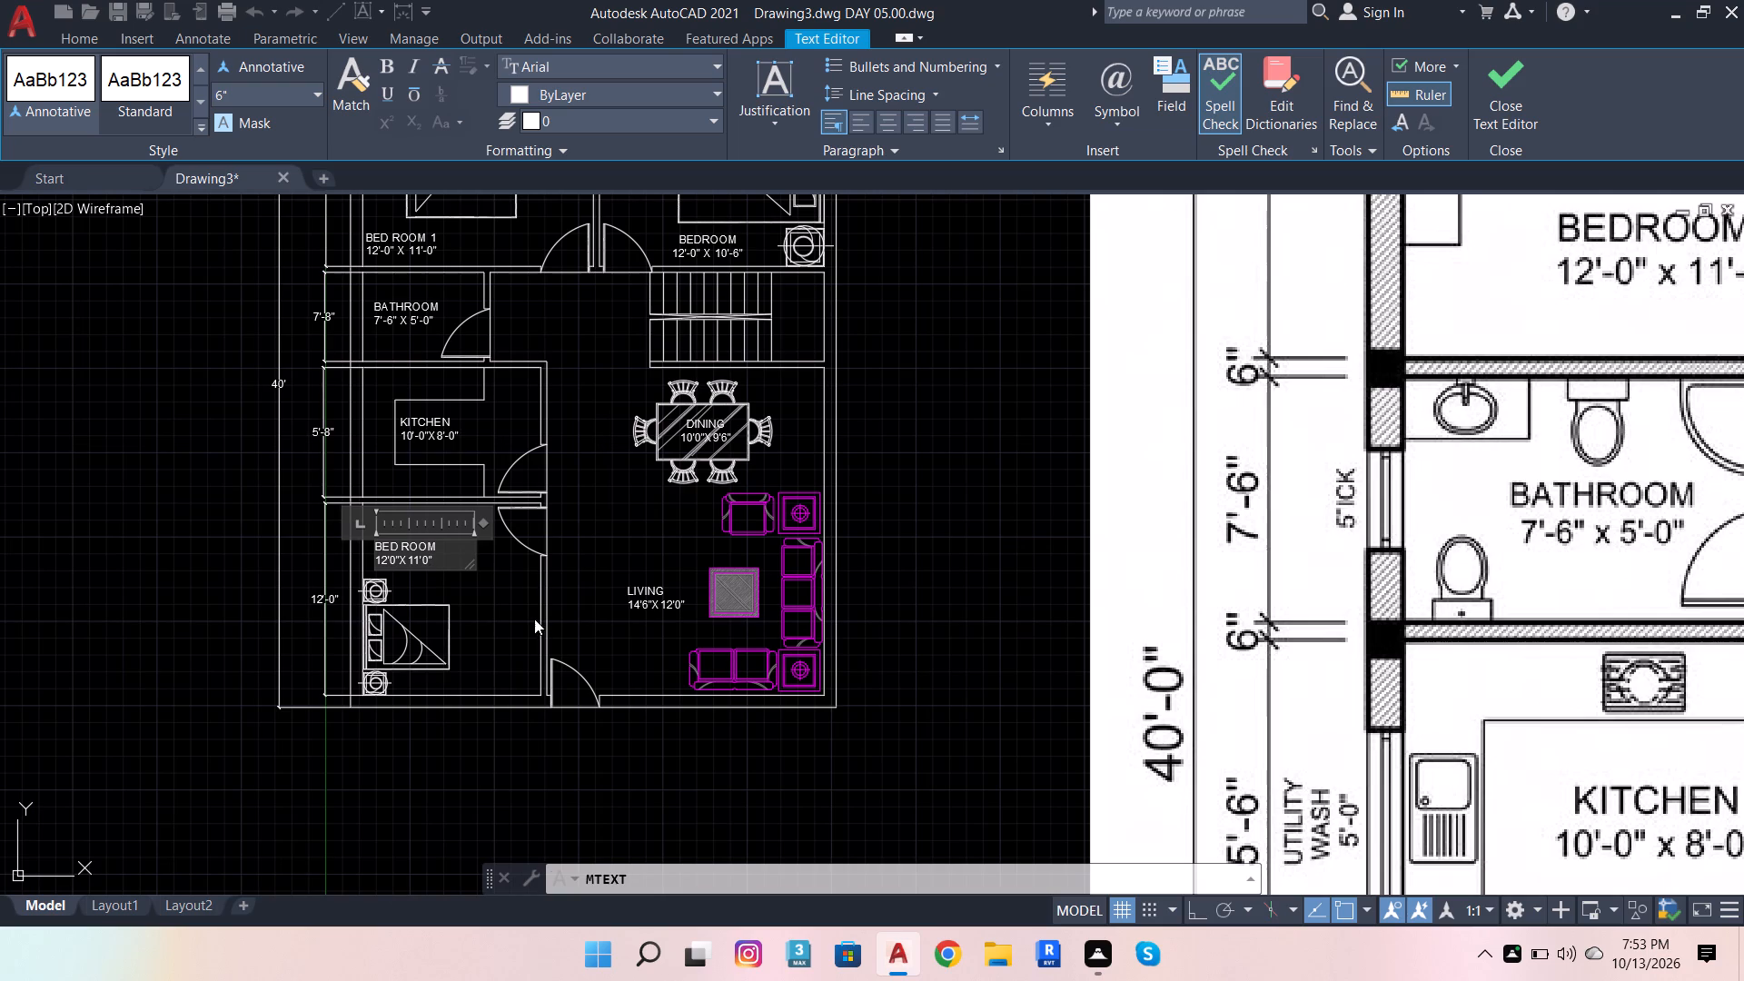
click(534, 619)
Compare the drawn floor plan with the reference image to check which elements remain to be added.
scroll(451, 587, down, 3)
scroll(602, 448, up, 3)
scroll(471, 529, down, 1)
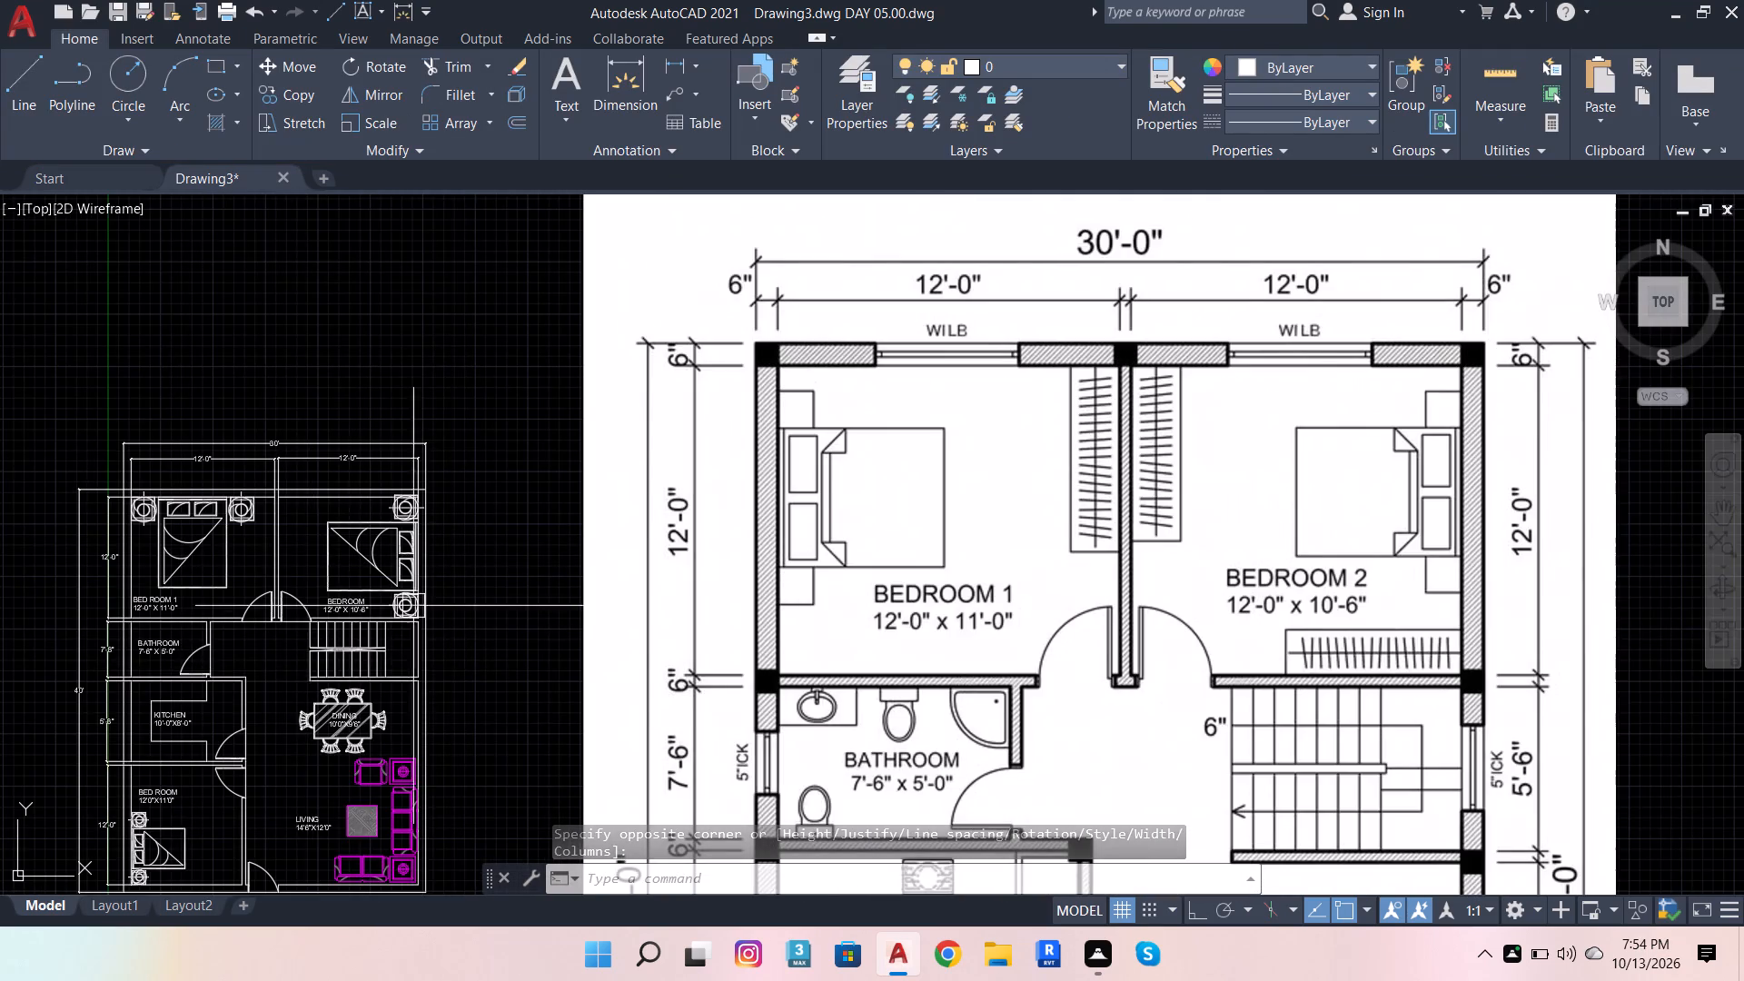
scroll(426, 599, down, 2)
scroll(336, 675, up, 1)
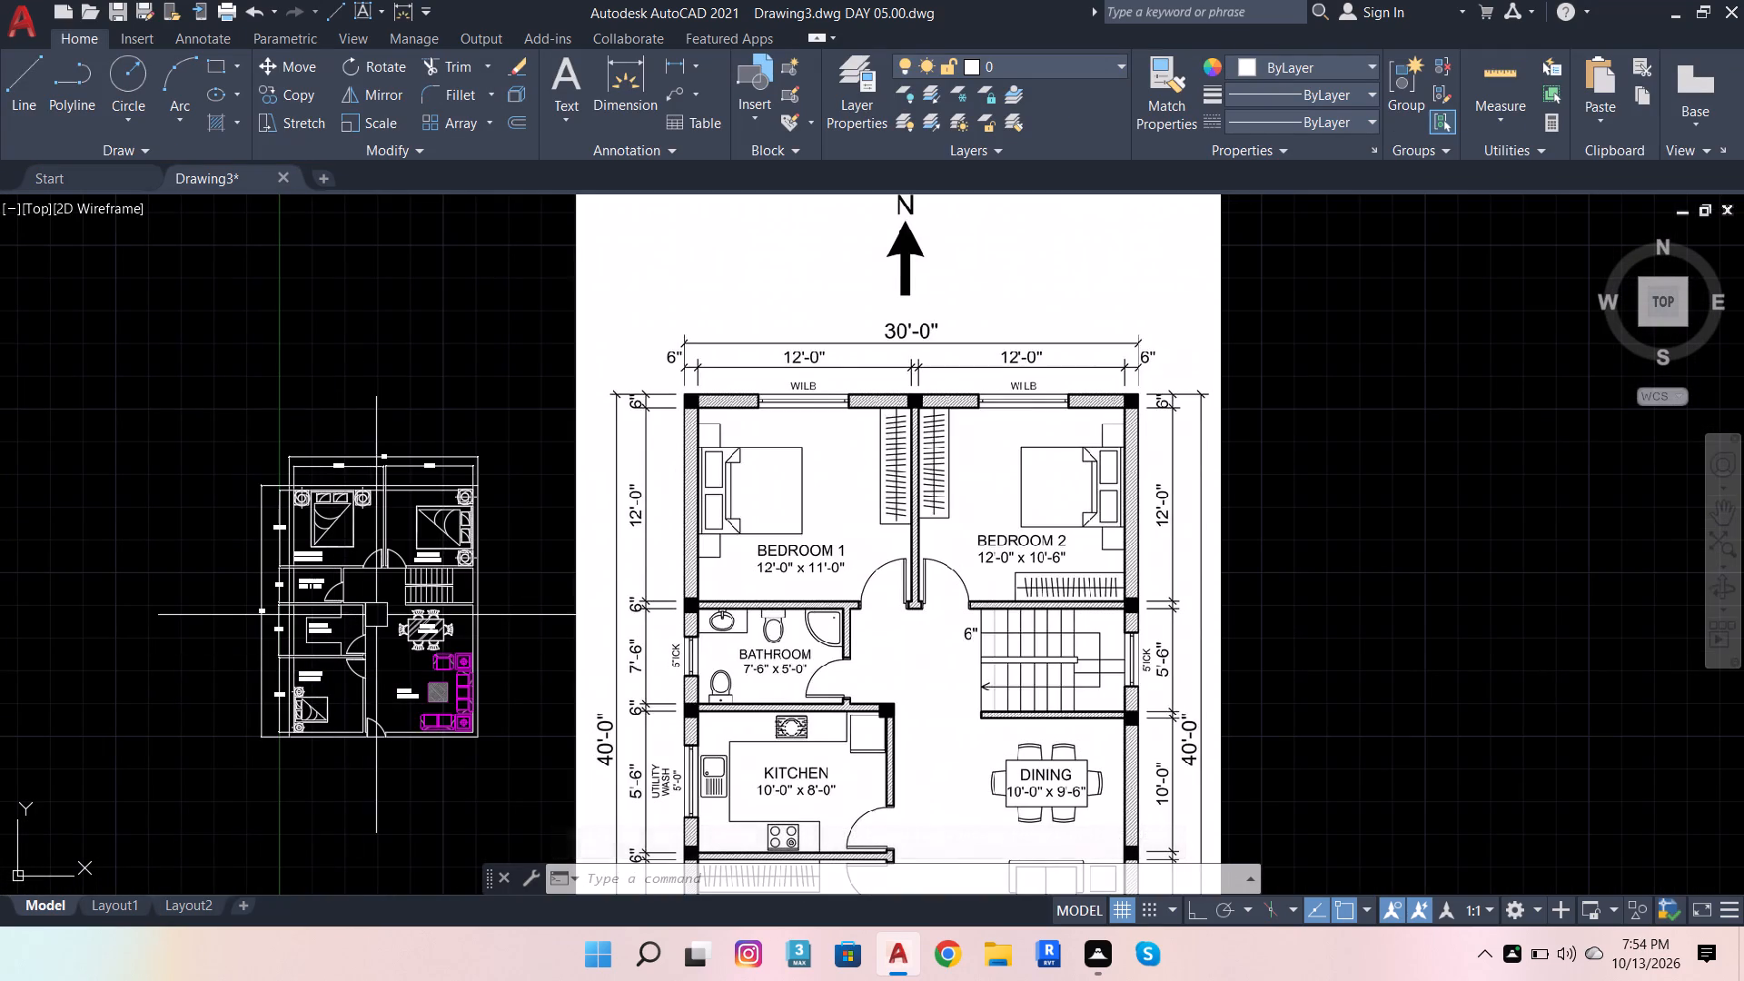
scroll(334, 679, down, 1)
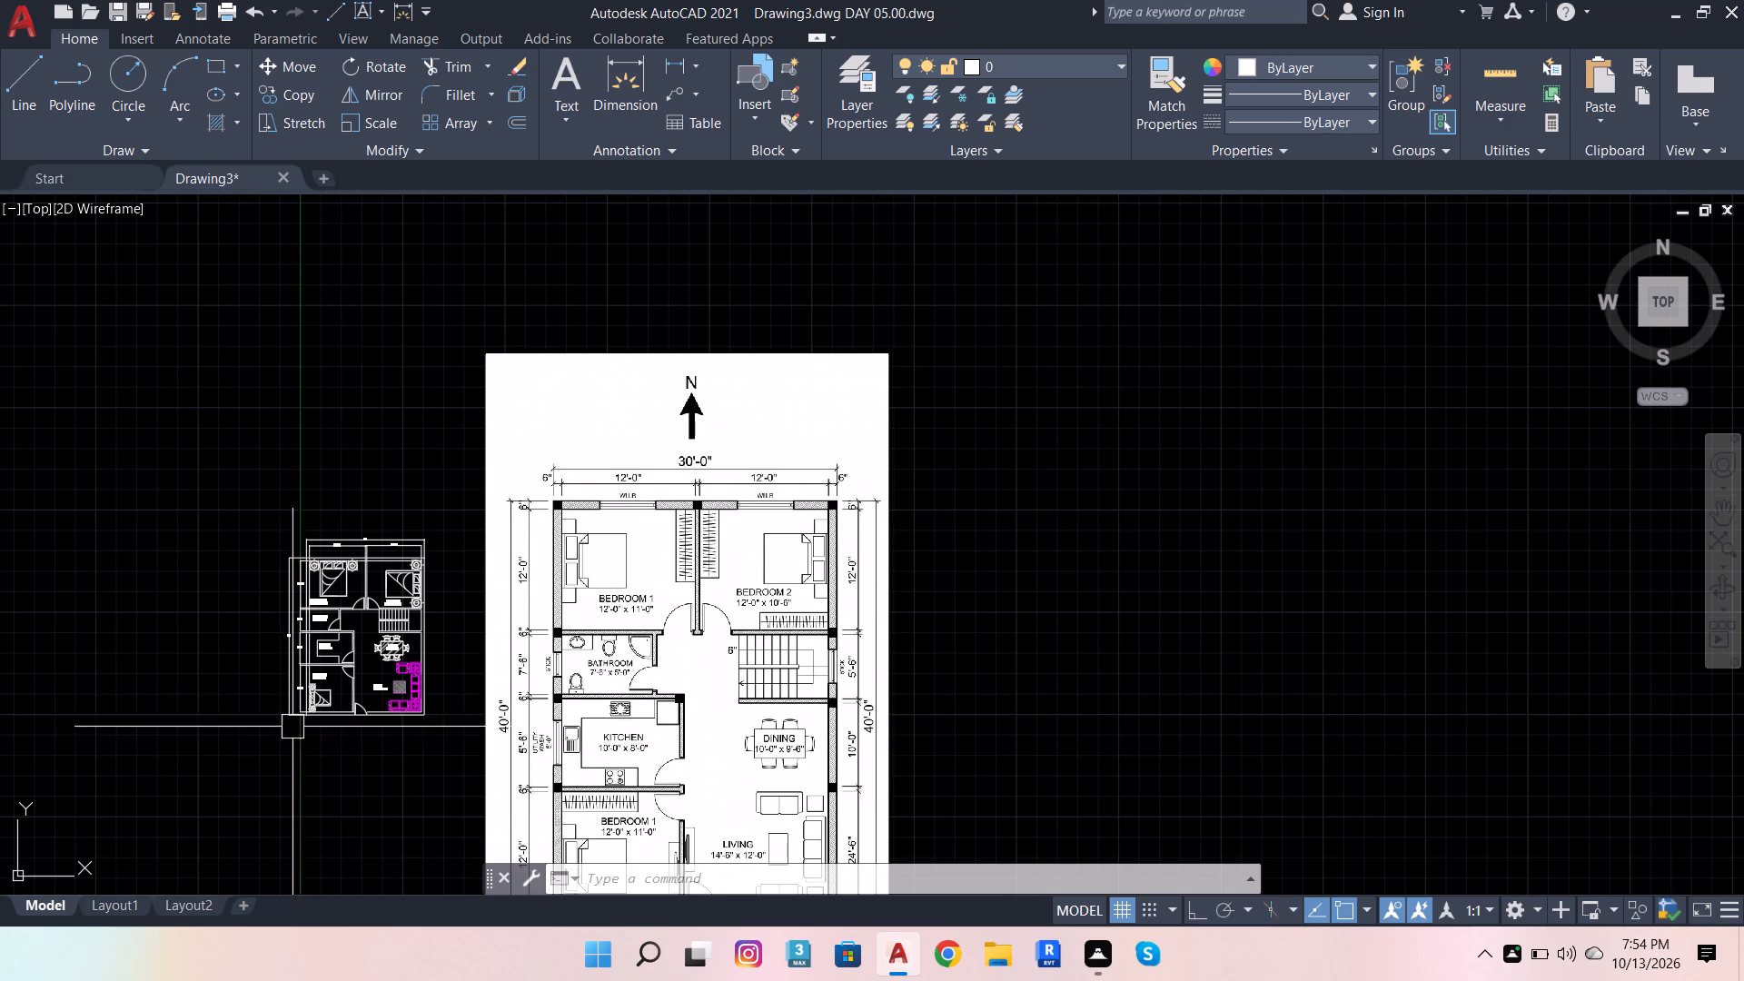
scroll(693, 472, down, 1)
scroll(628, 659, up, 3)
scroll(640, 517, down, 2)
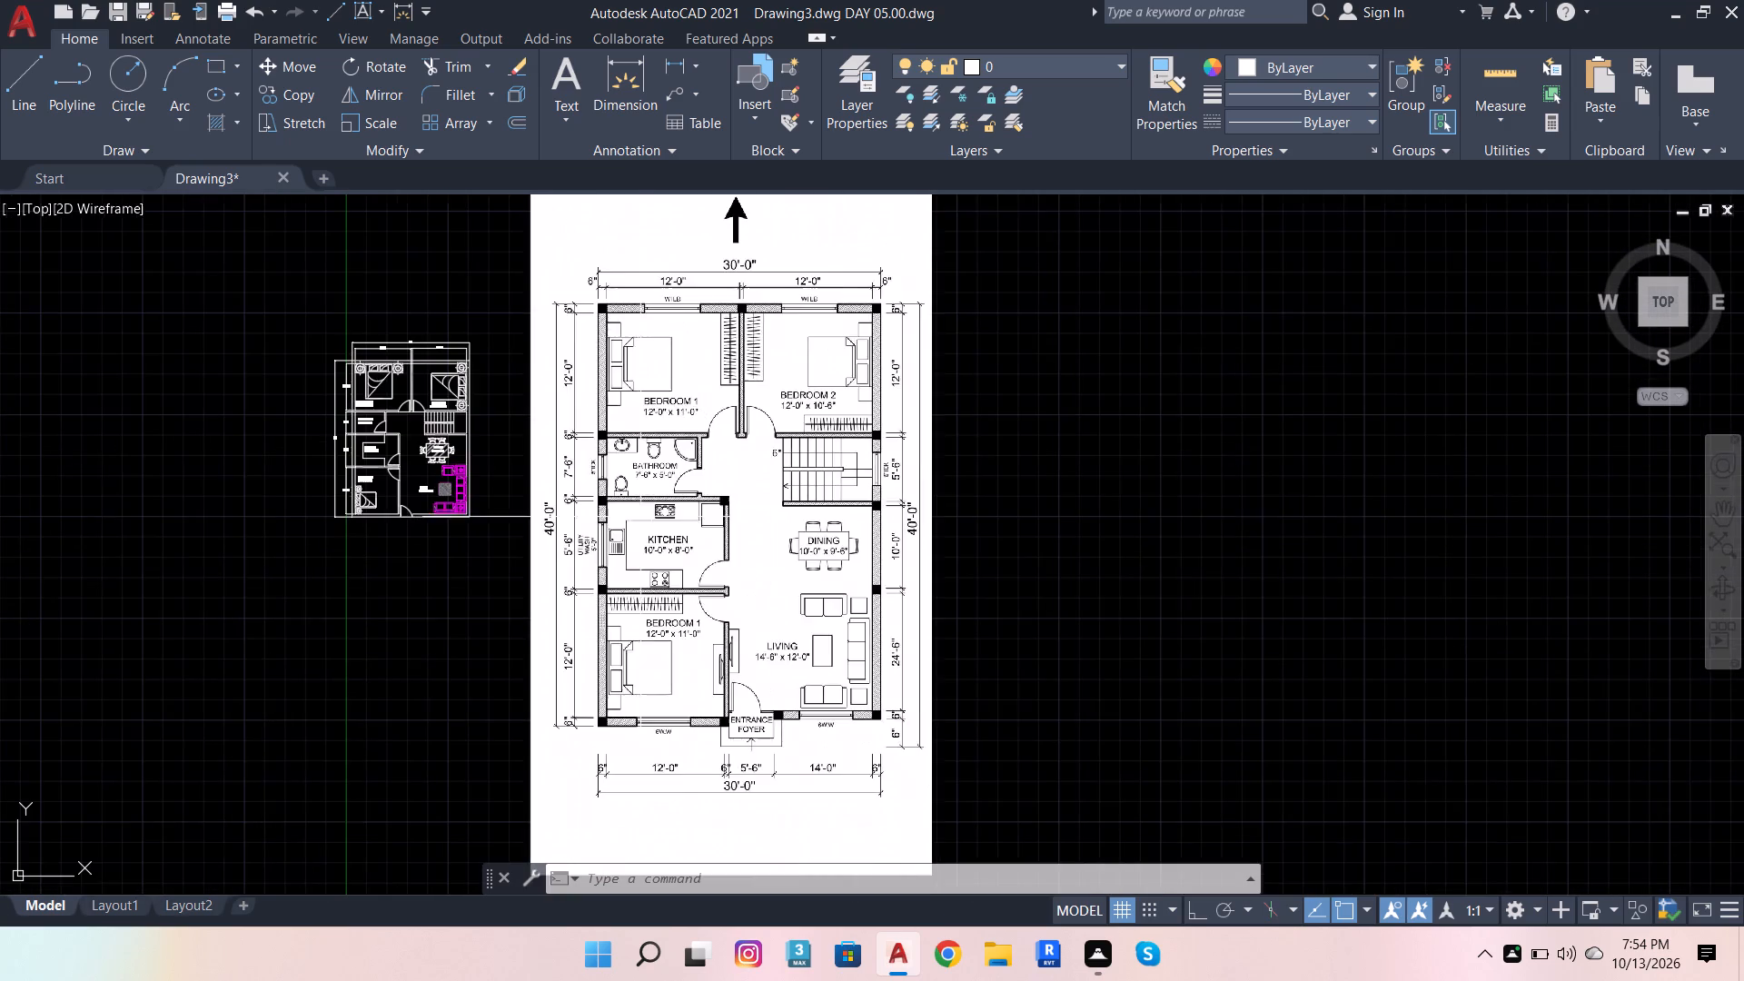
scroll(509, 426, up, 1)
scroll(322, 471, up, 2)
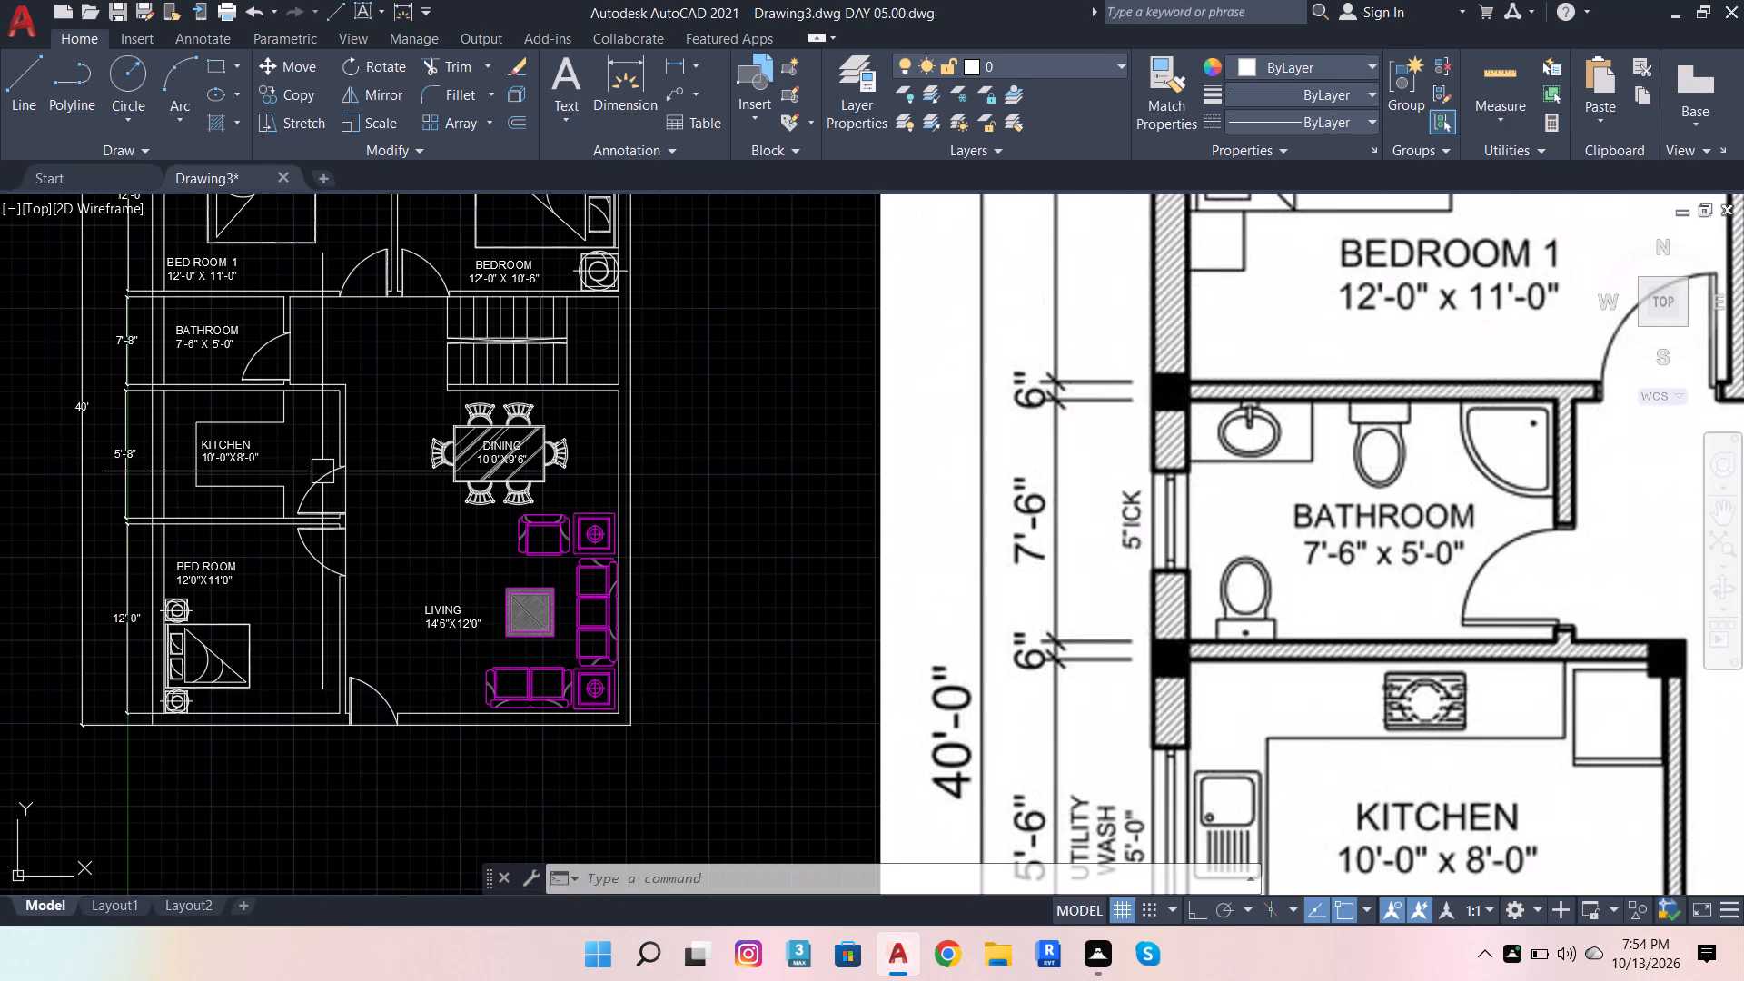
scroll(373, 383, down, 1)
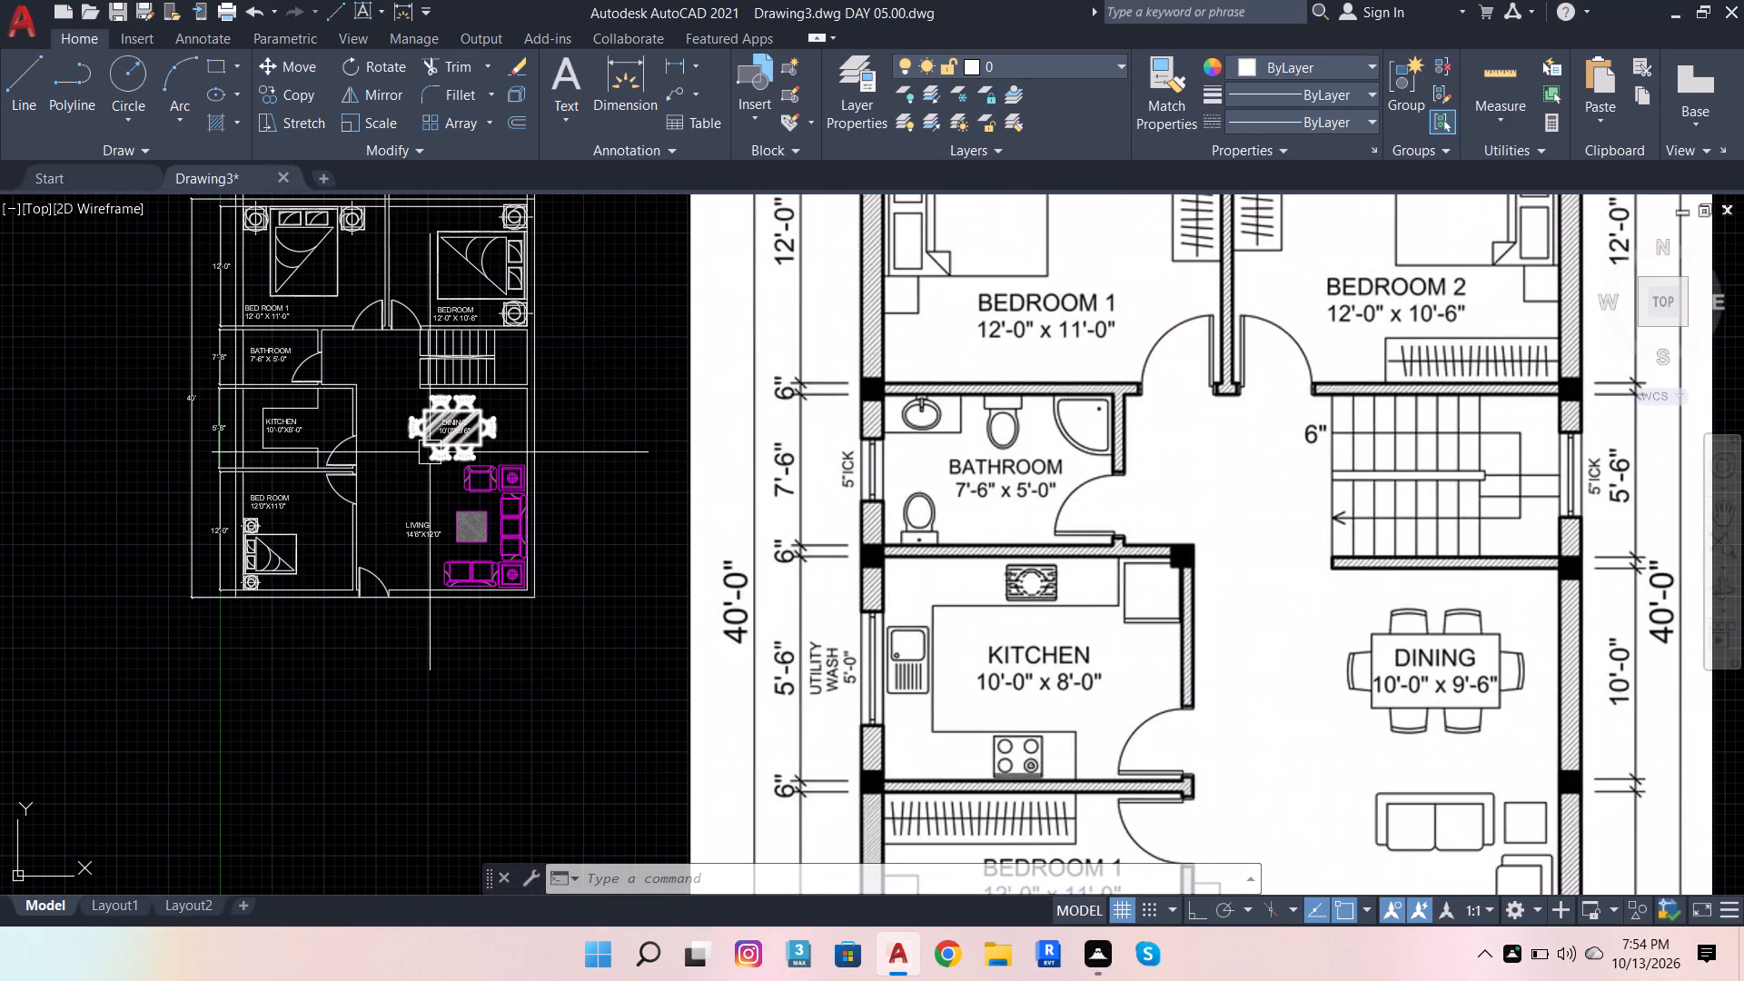
scroll(428, 456, down, 1)
Draw a 9" by 4' upright rectangle in the empty space west of the plan, beyond the 40' overall dimension.
scroll(283, 395, up, 4)
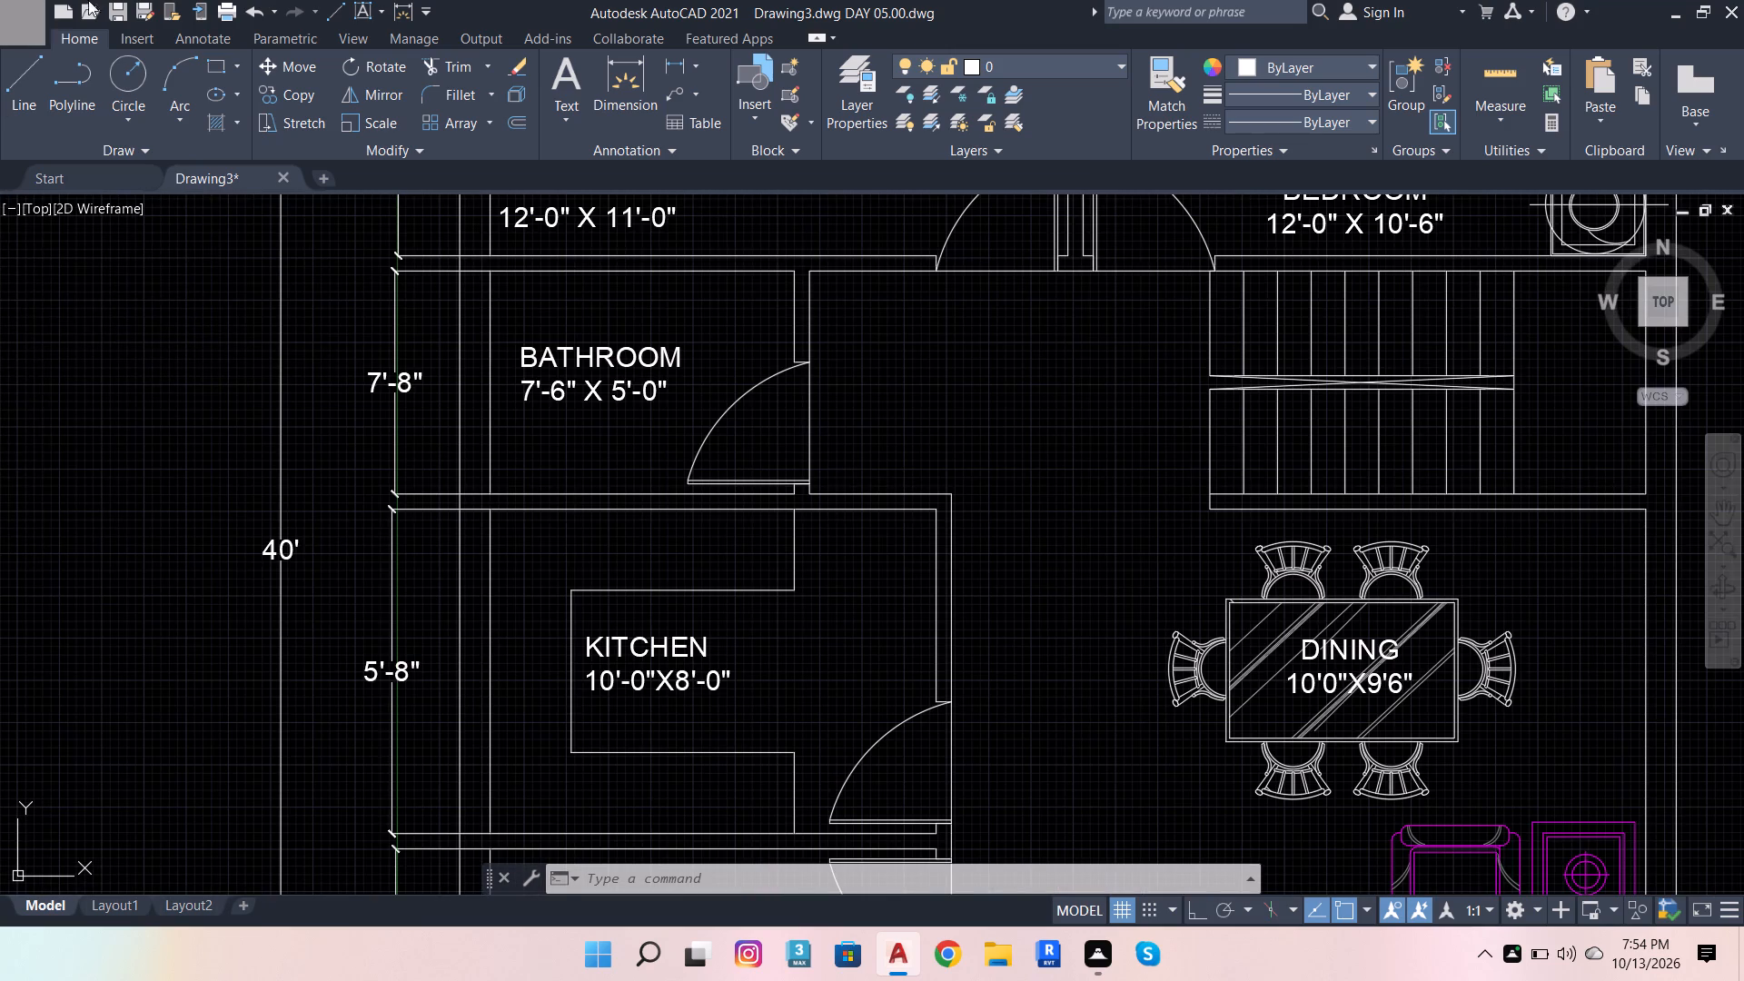
click(218, 69)
click(34, 376)
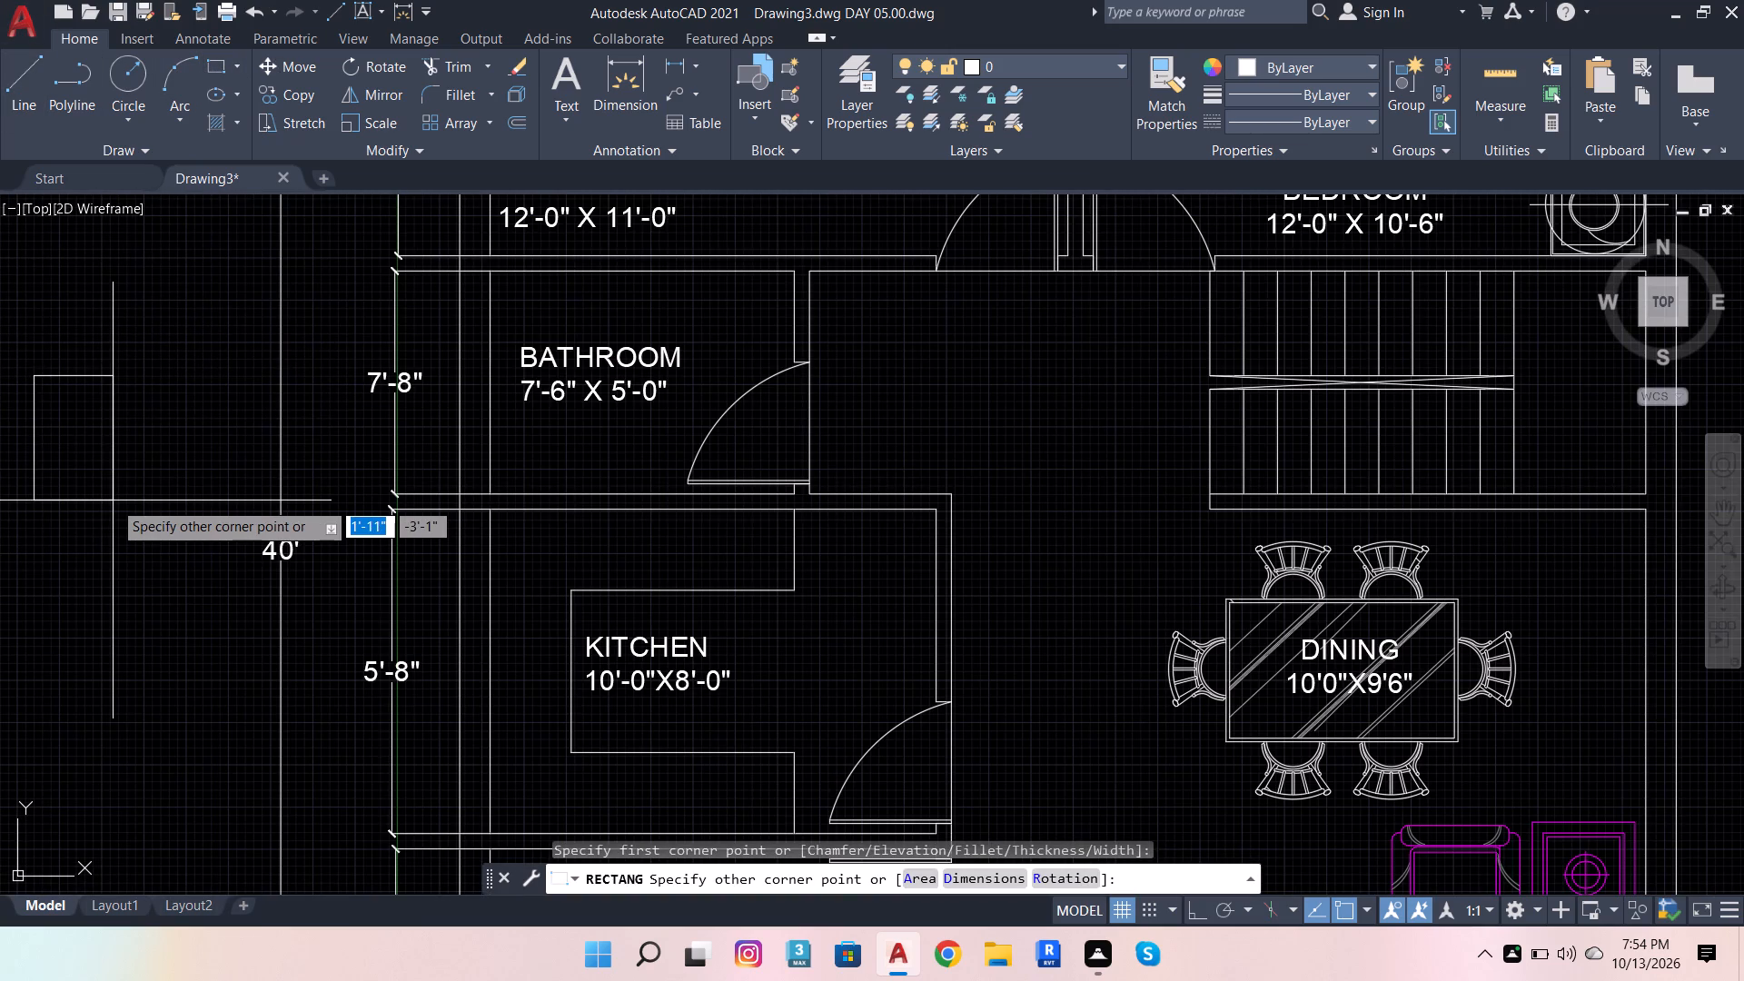
text(9')
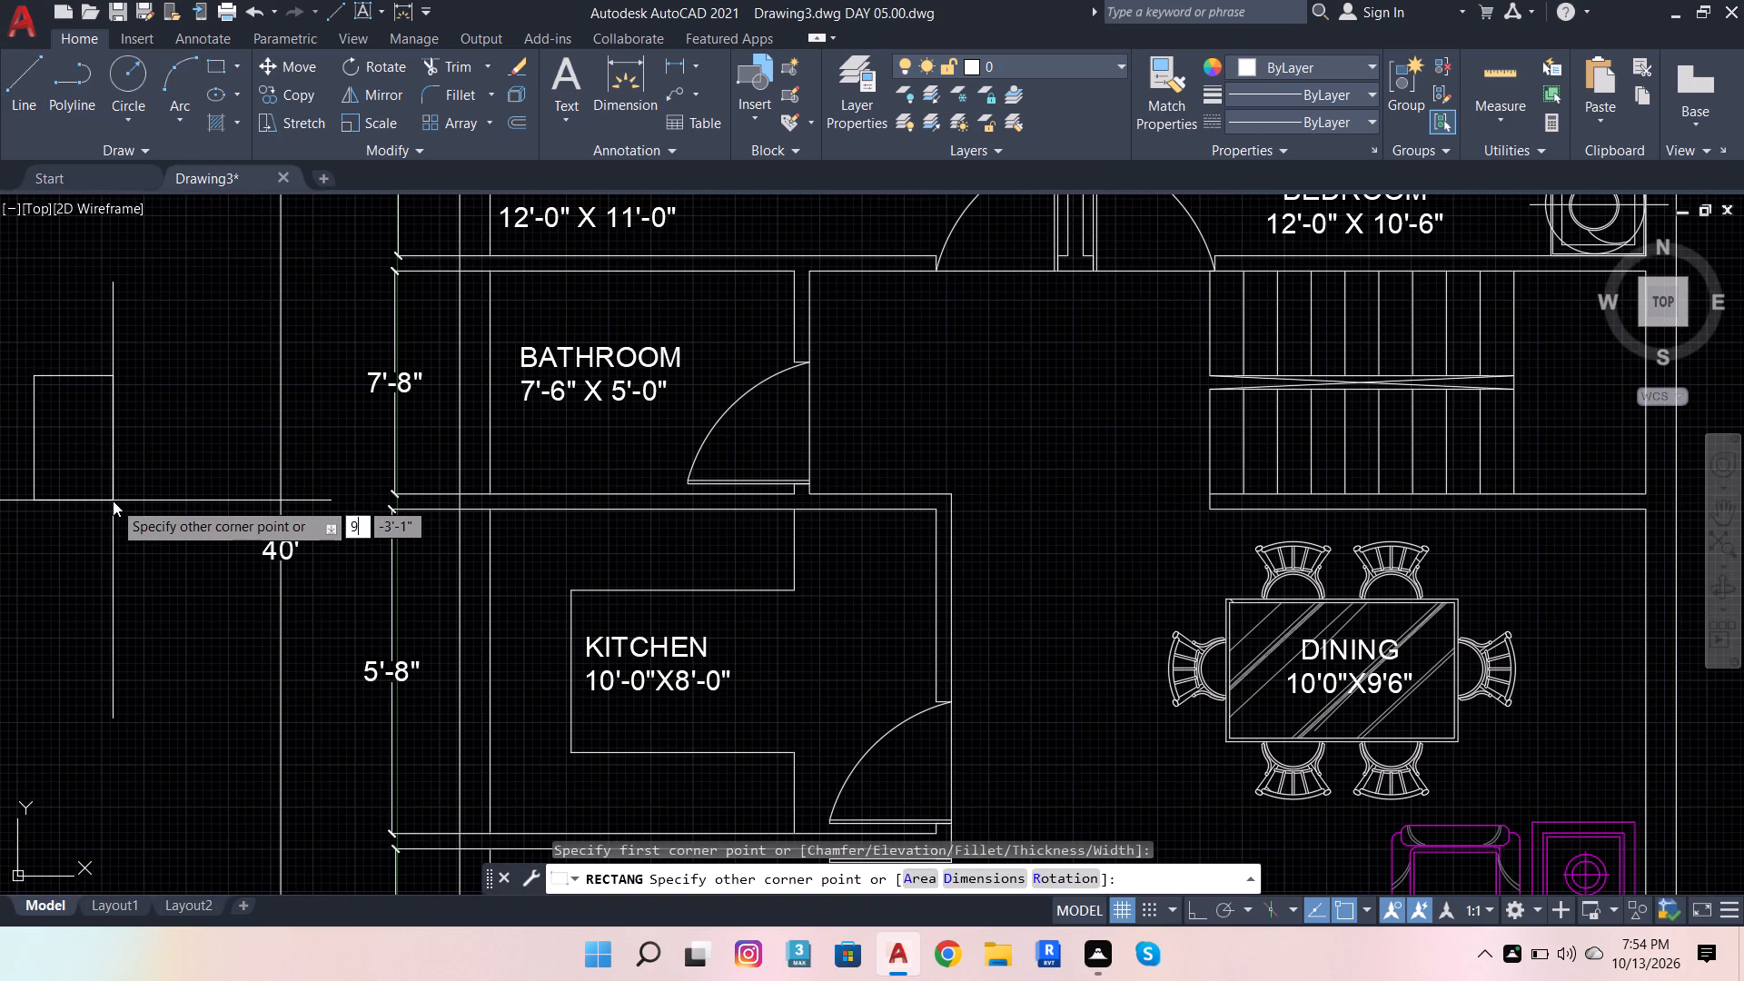
key(BackSpace)
key(shift+quotedbl)
key(comma)
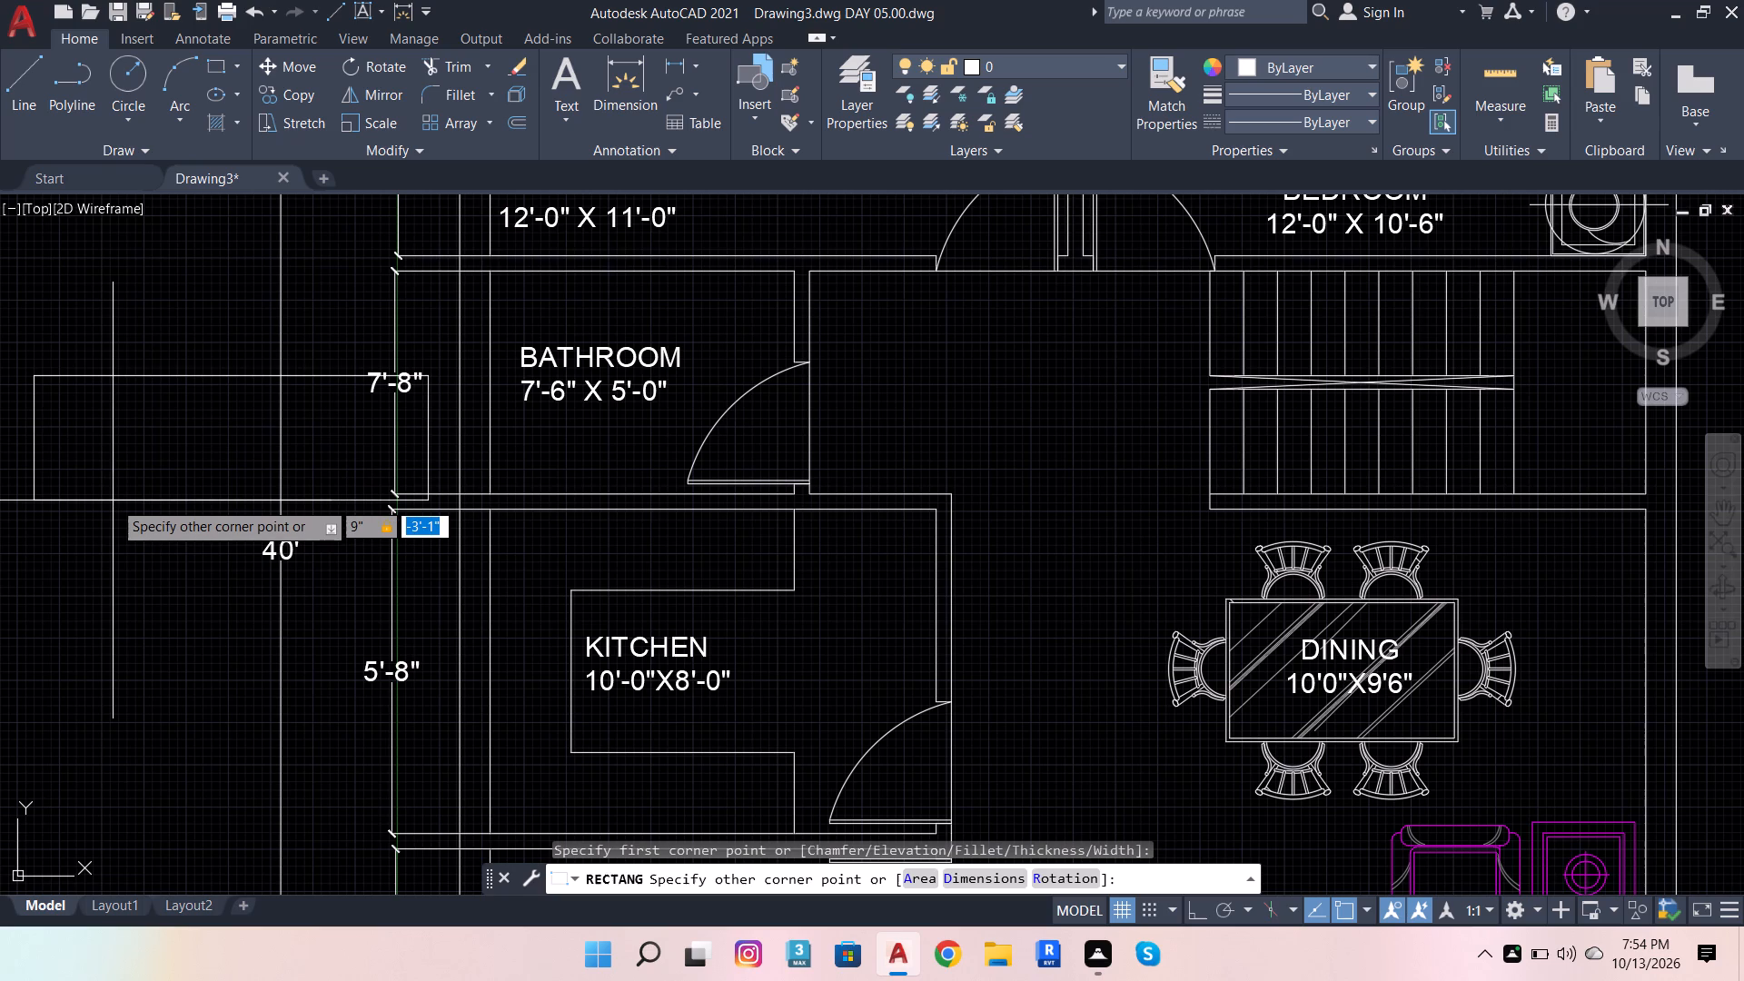
text(4')
key(Return)
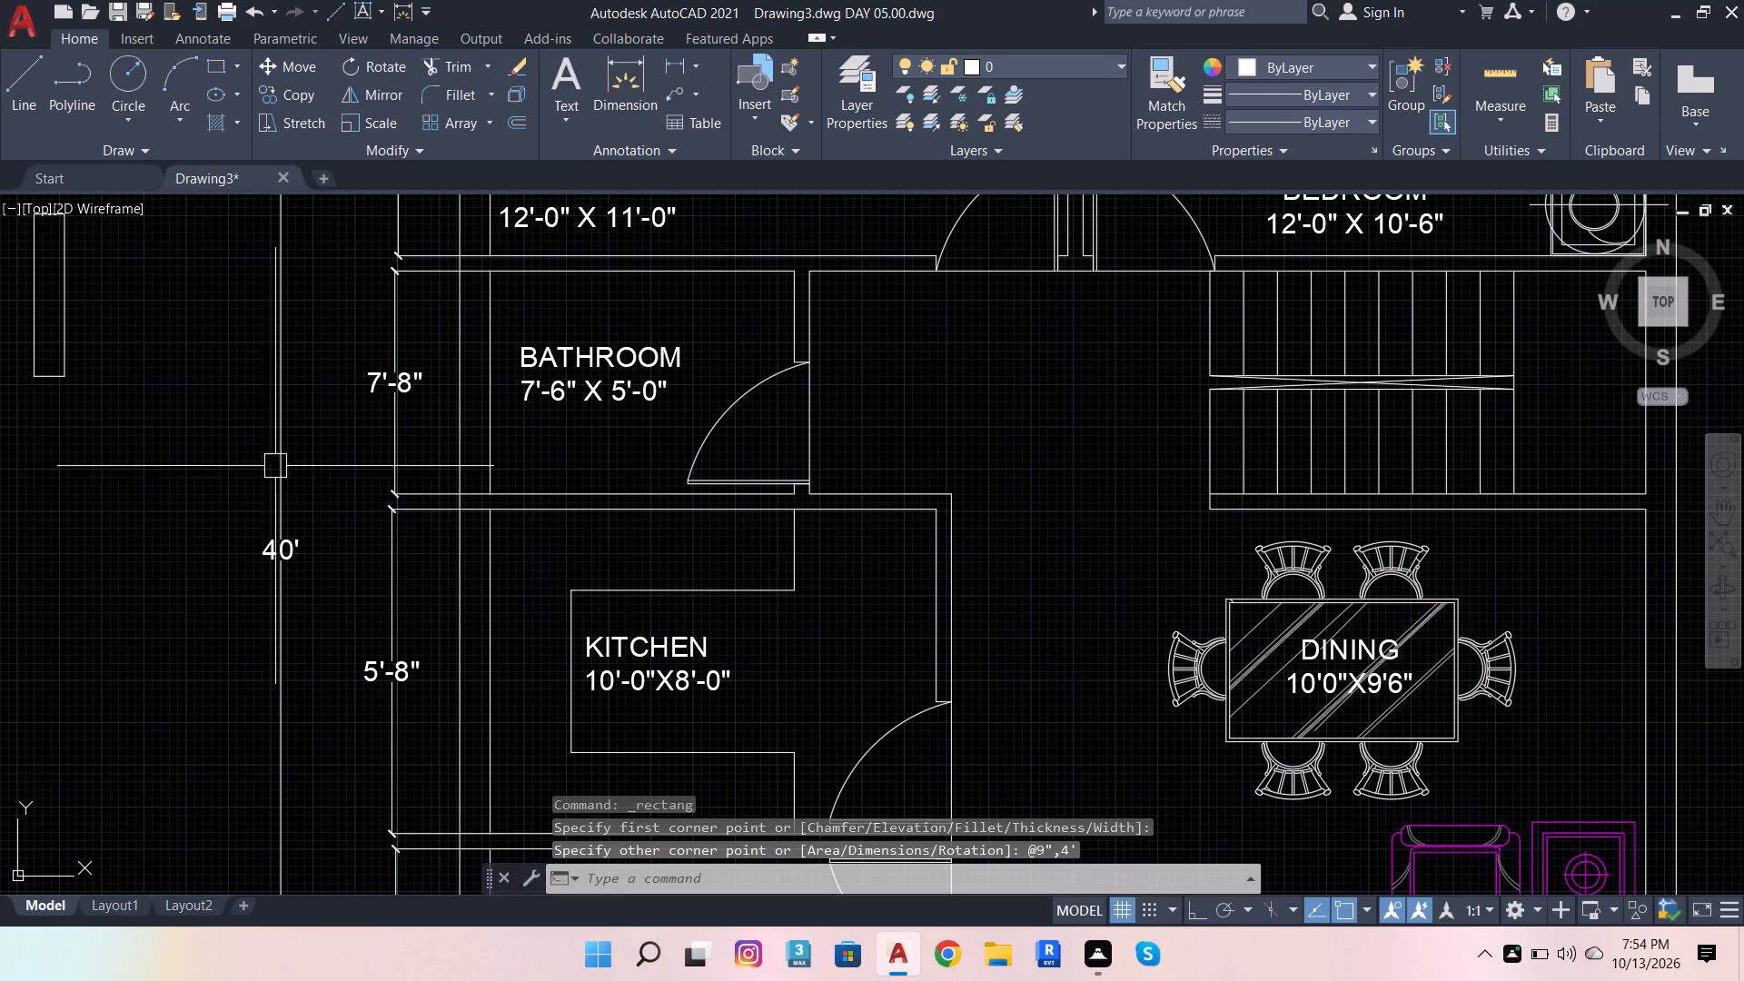
Offset the 9" by 4' rectangle west of the plan by 1", once outward and once inward.
scroll(472, 630, down, 2)
scroll(142, 425, up, 1)
scroll(250, 477, up, 1)
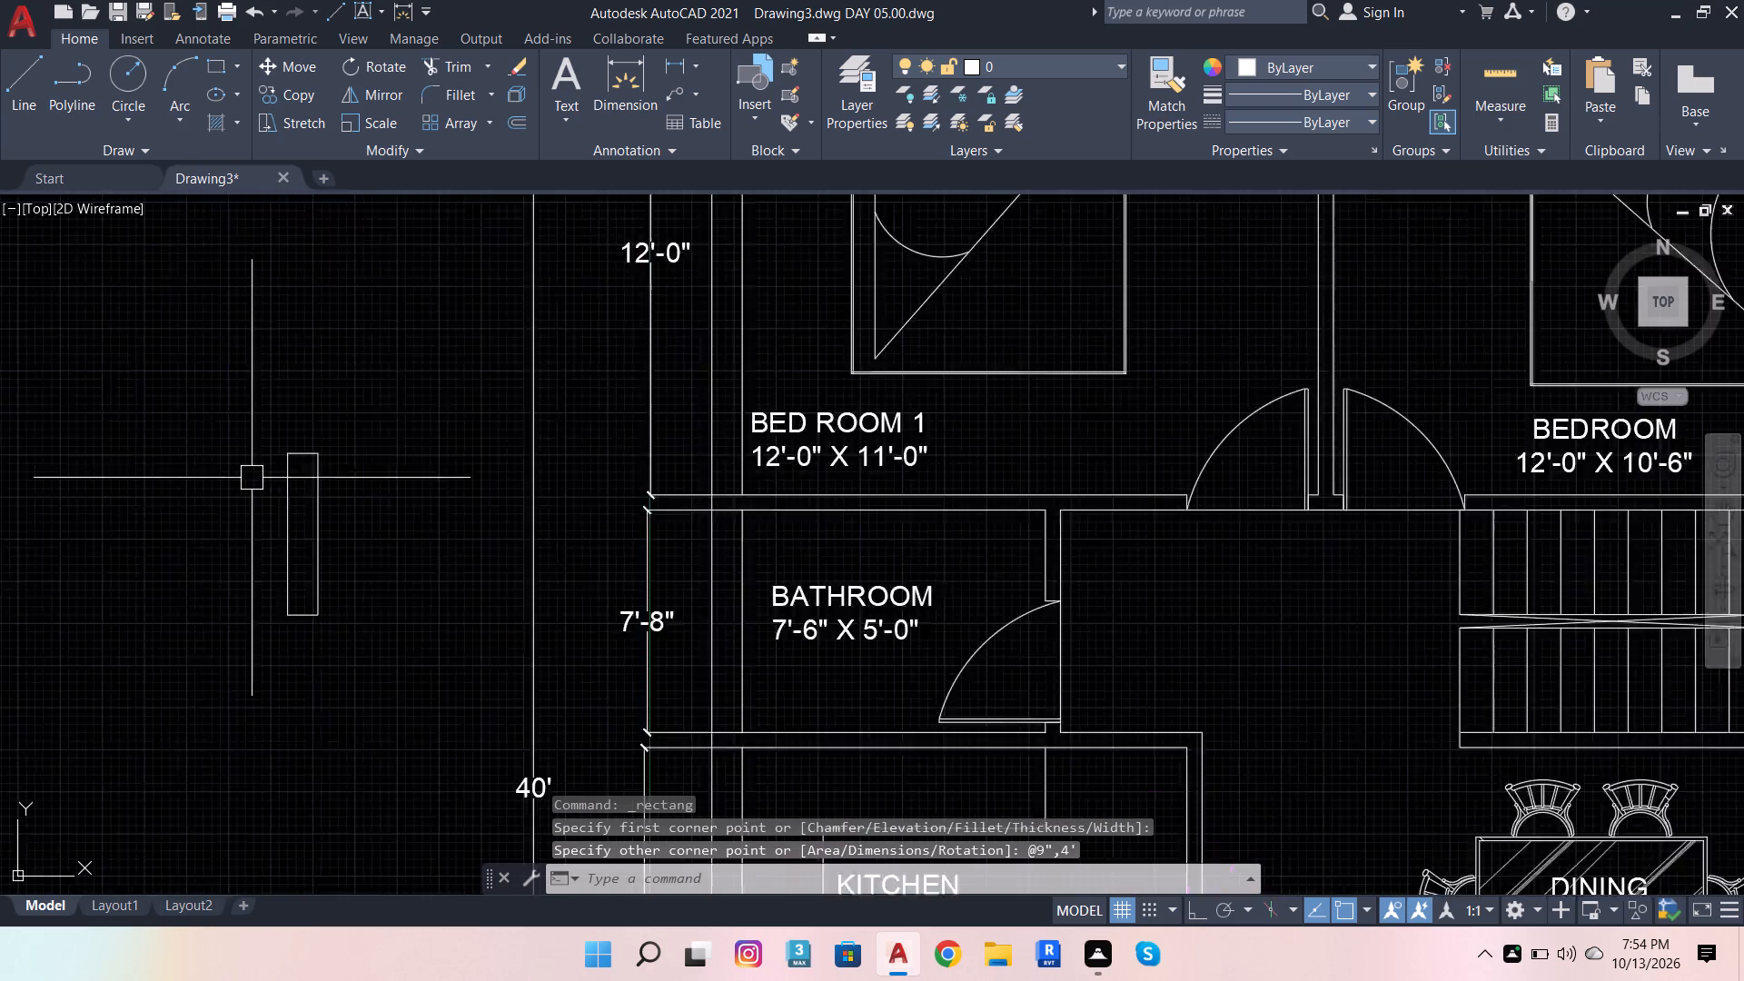
scroll(252, 478, up, 1)
click(316, 552)
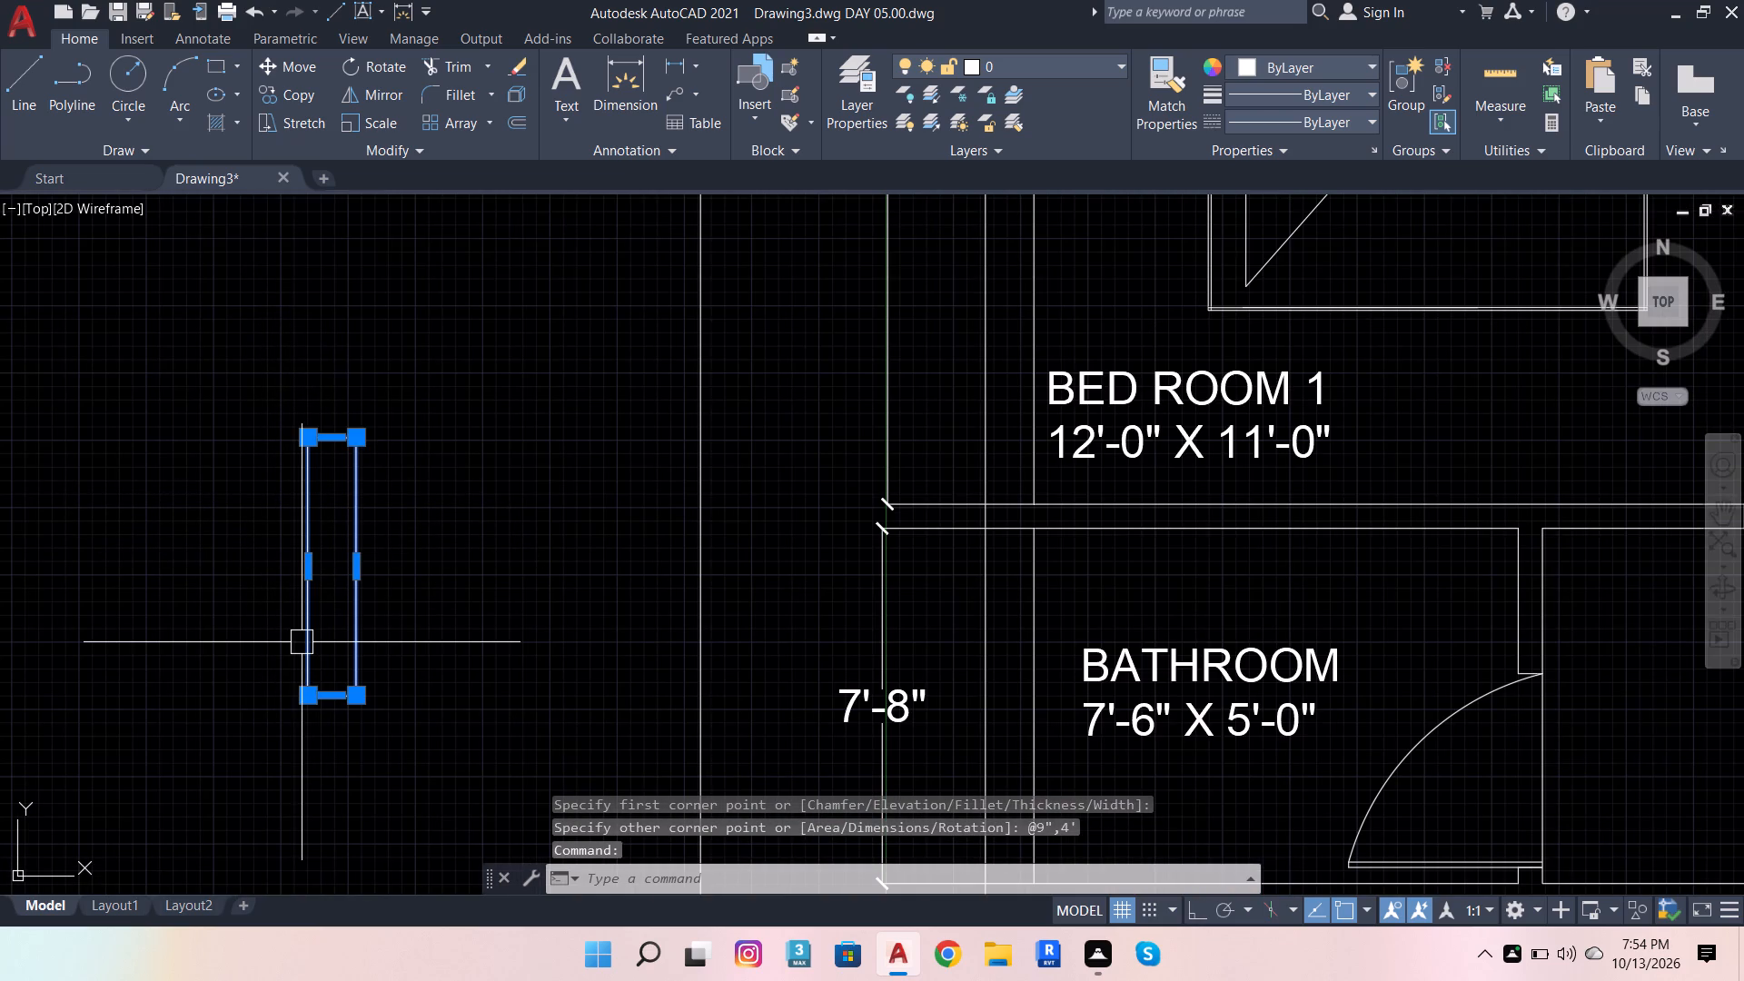
text(O)
key(space)
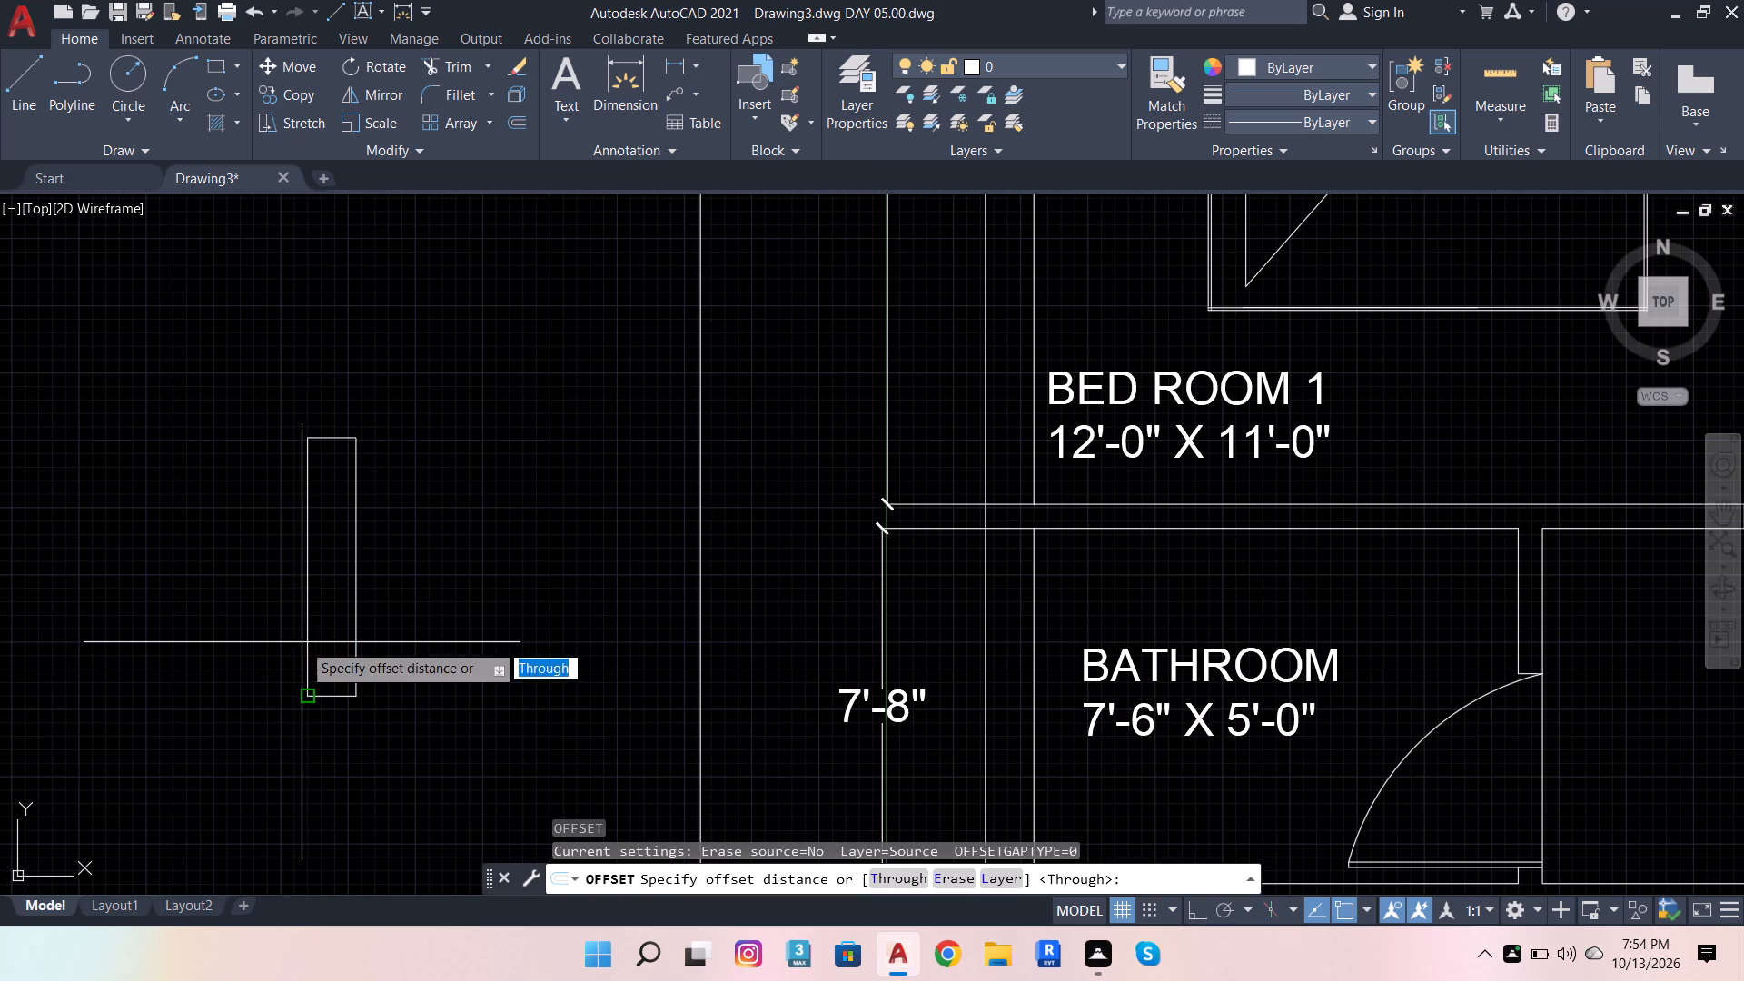
click(312, 692)
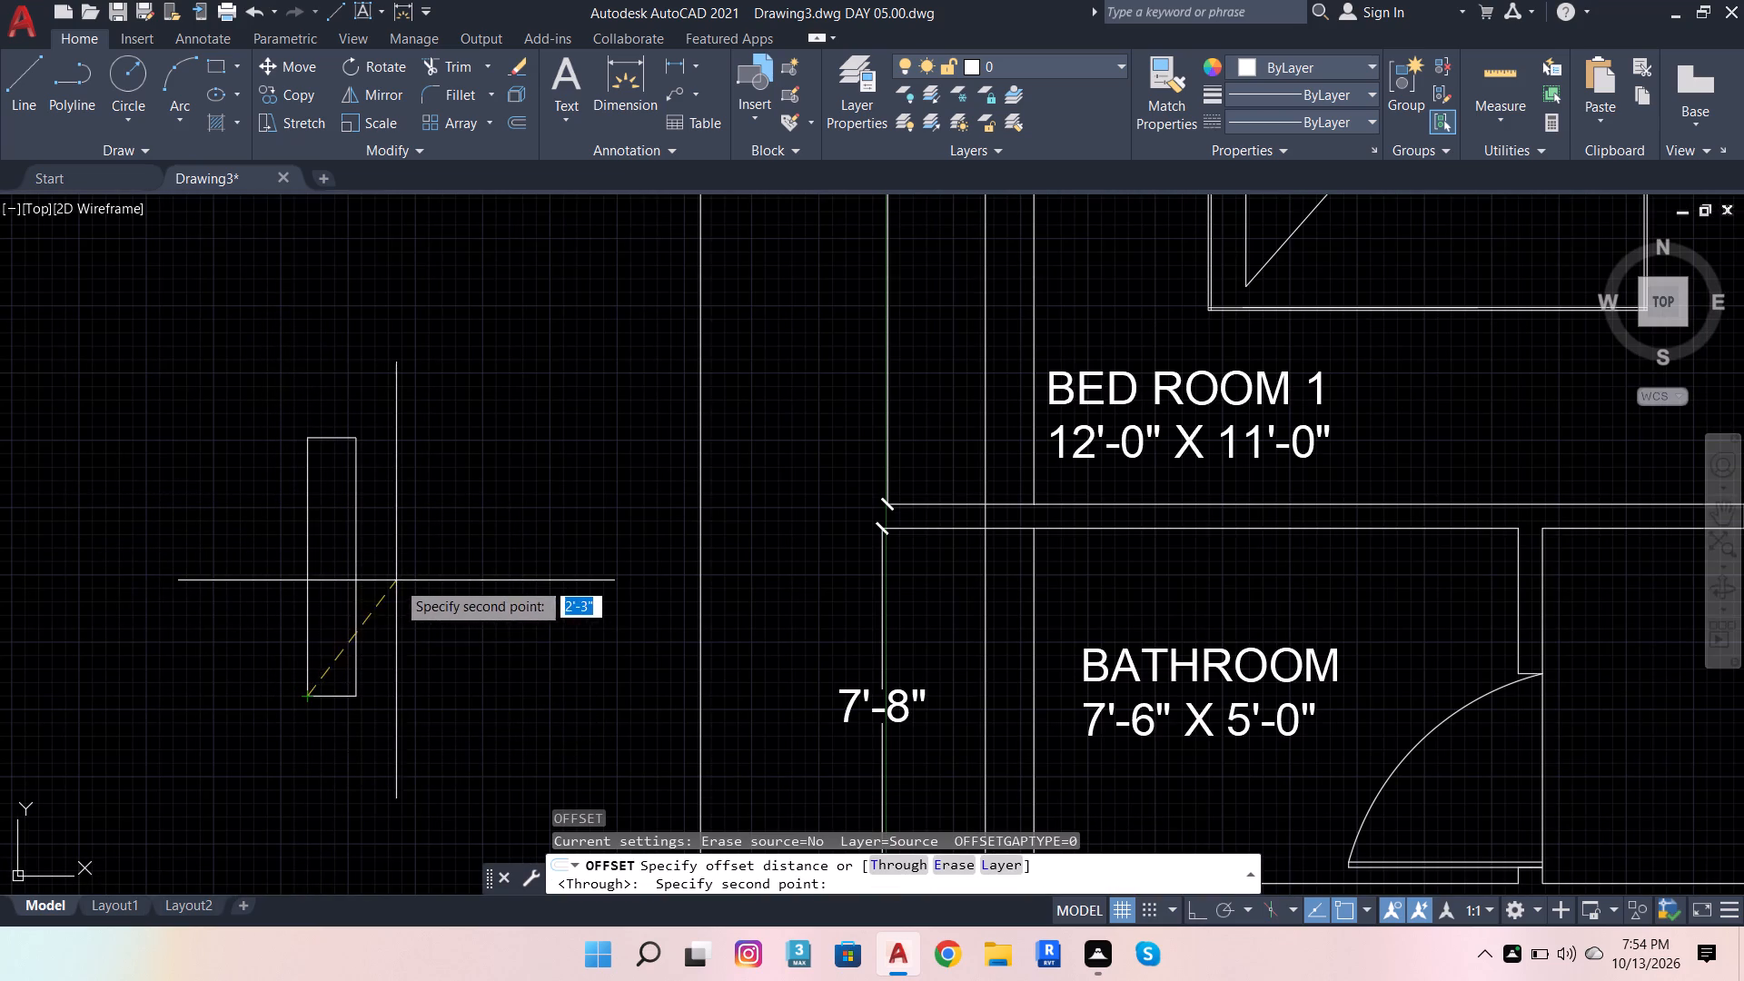
click(1191, 904)
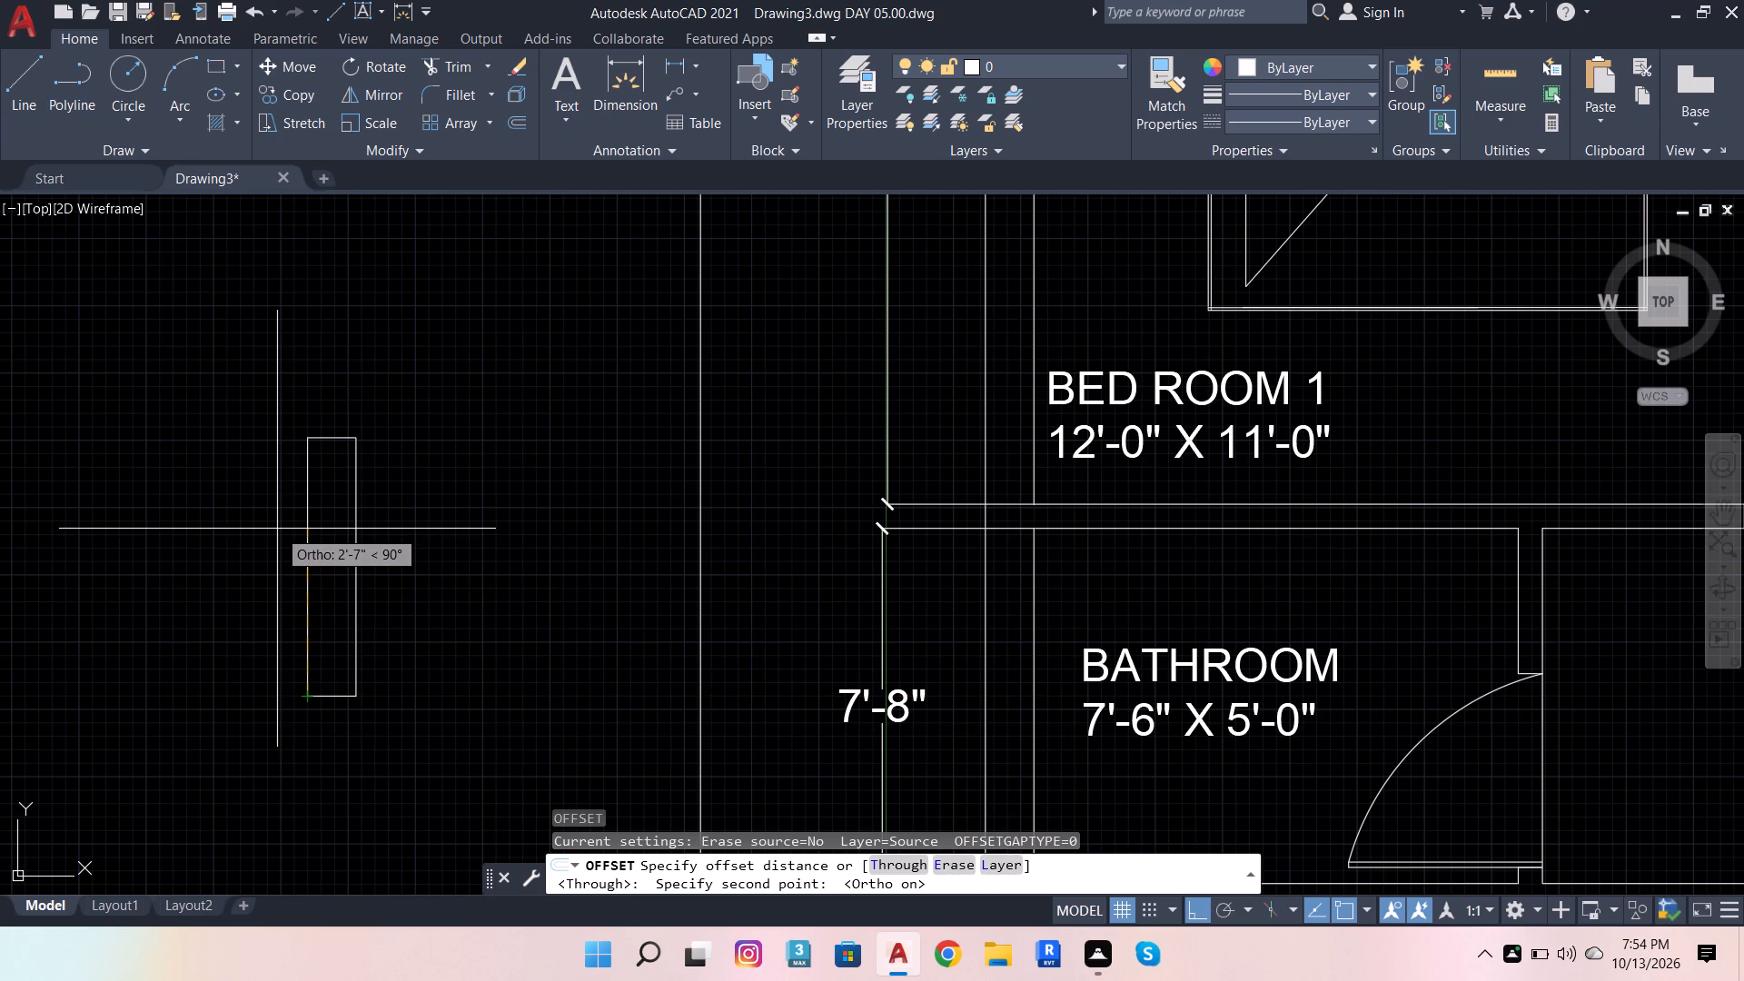
key(1)
key(Return)
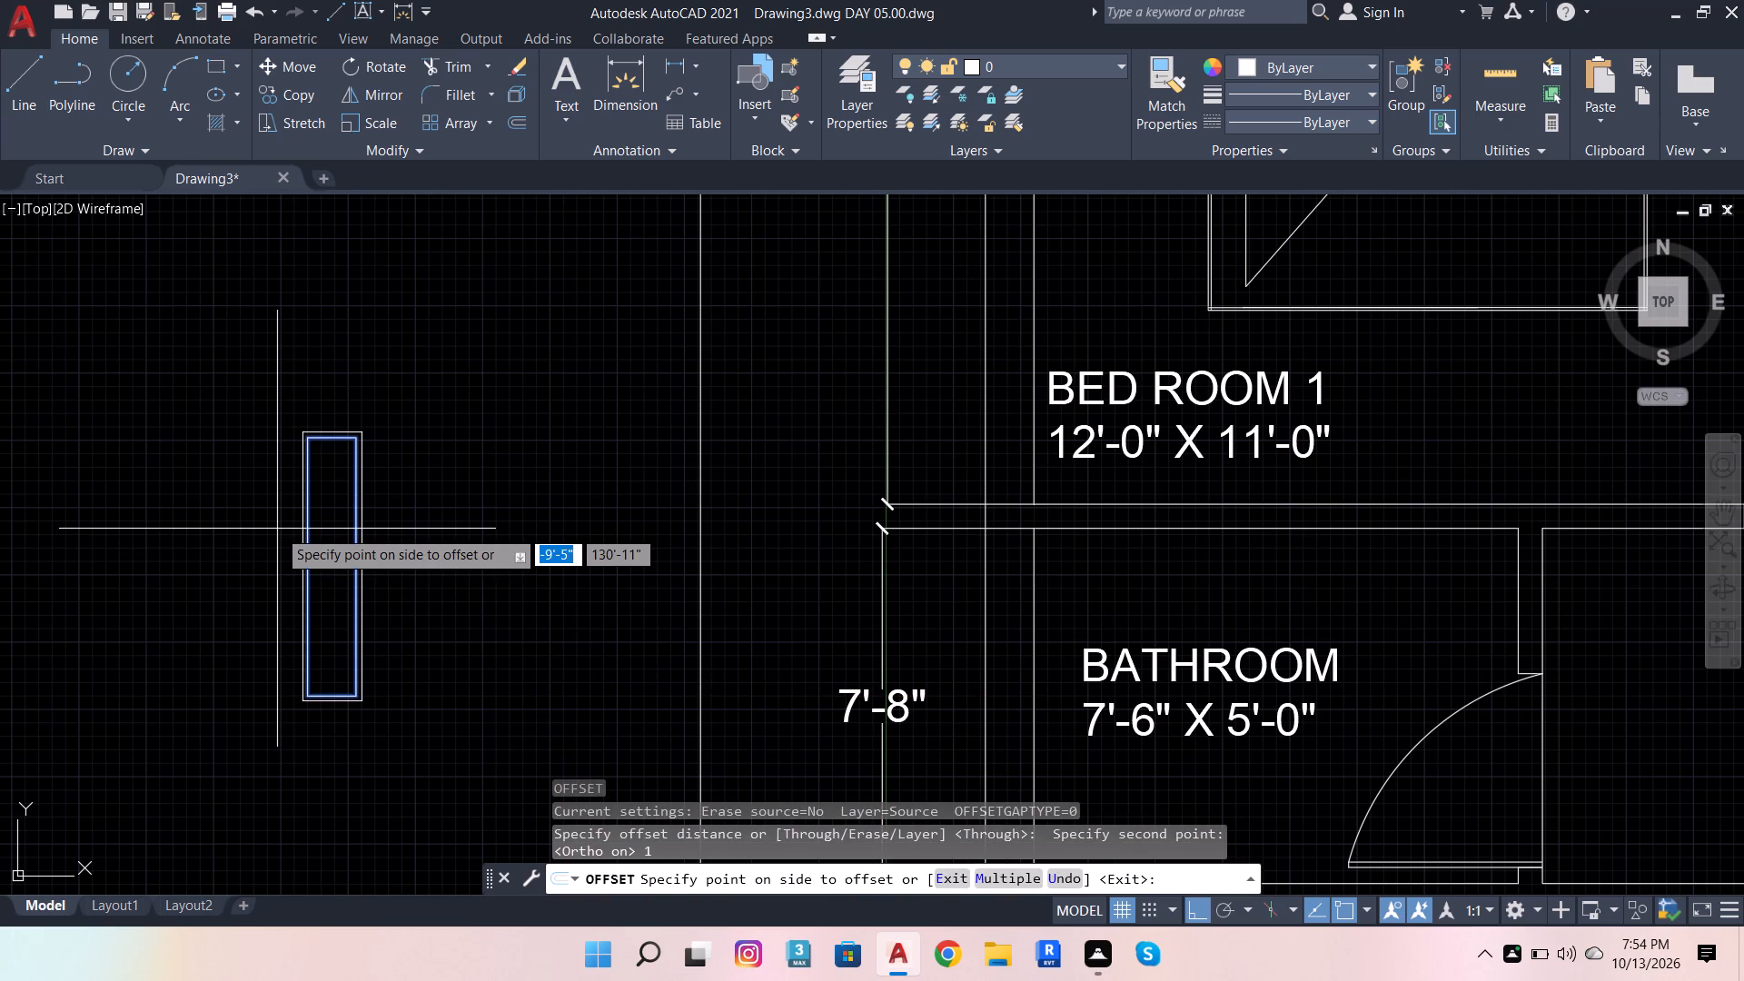
click(277, 529)
scroll(379, 438, up, 1)
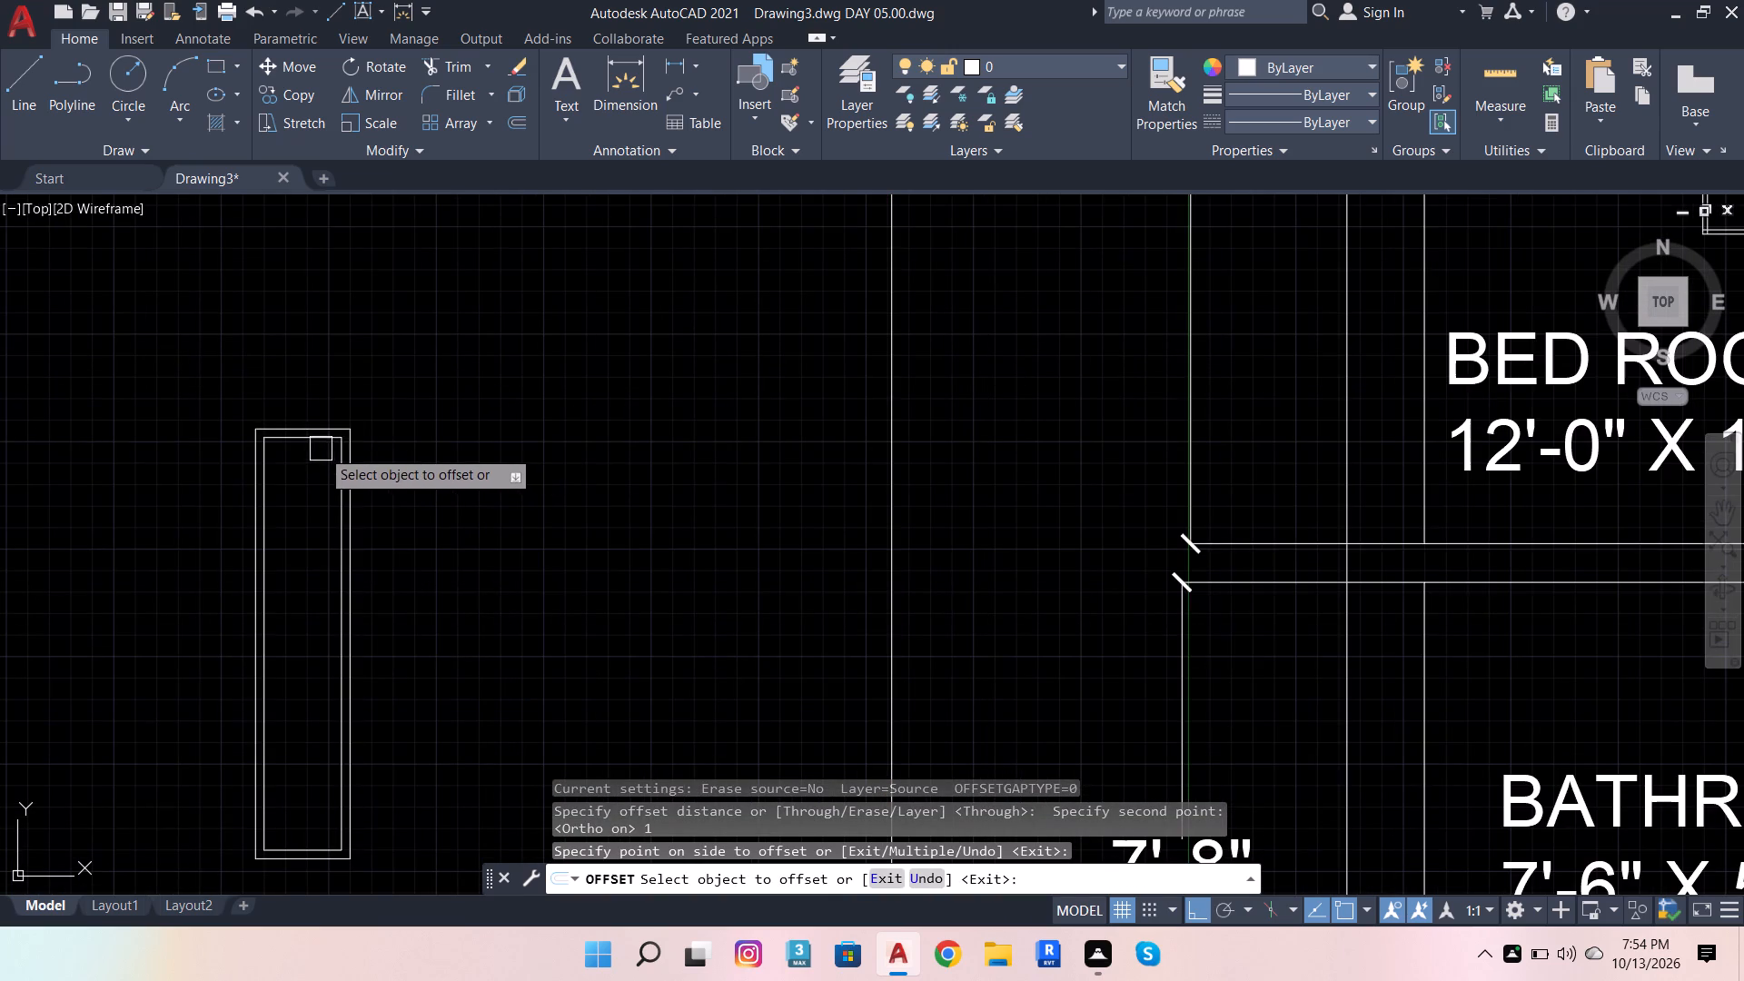
click(321, 449)
click(291, 566)
scroll(444, 389, down, 2)
key(Escape)
key(Escape)
key(Escape)
key(Escape)
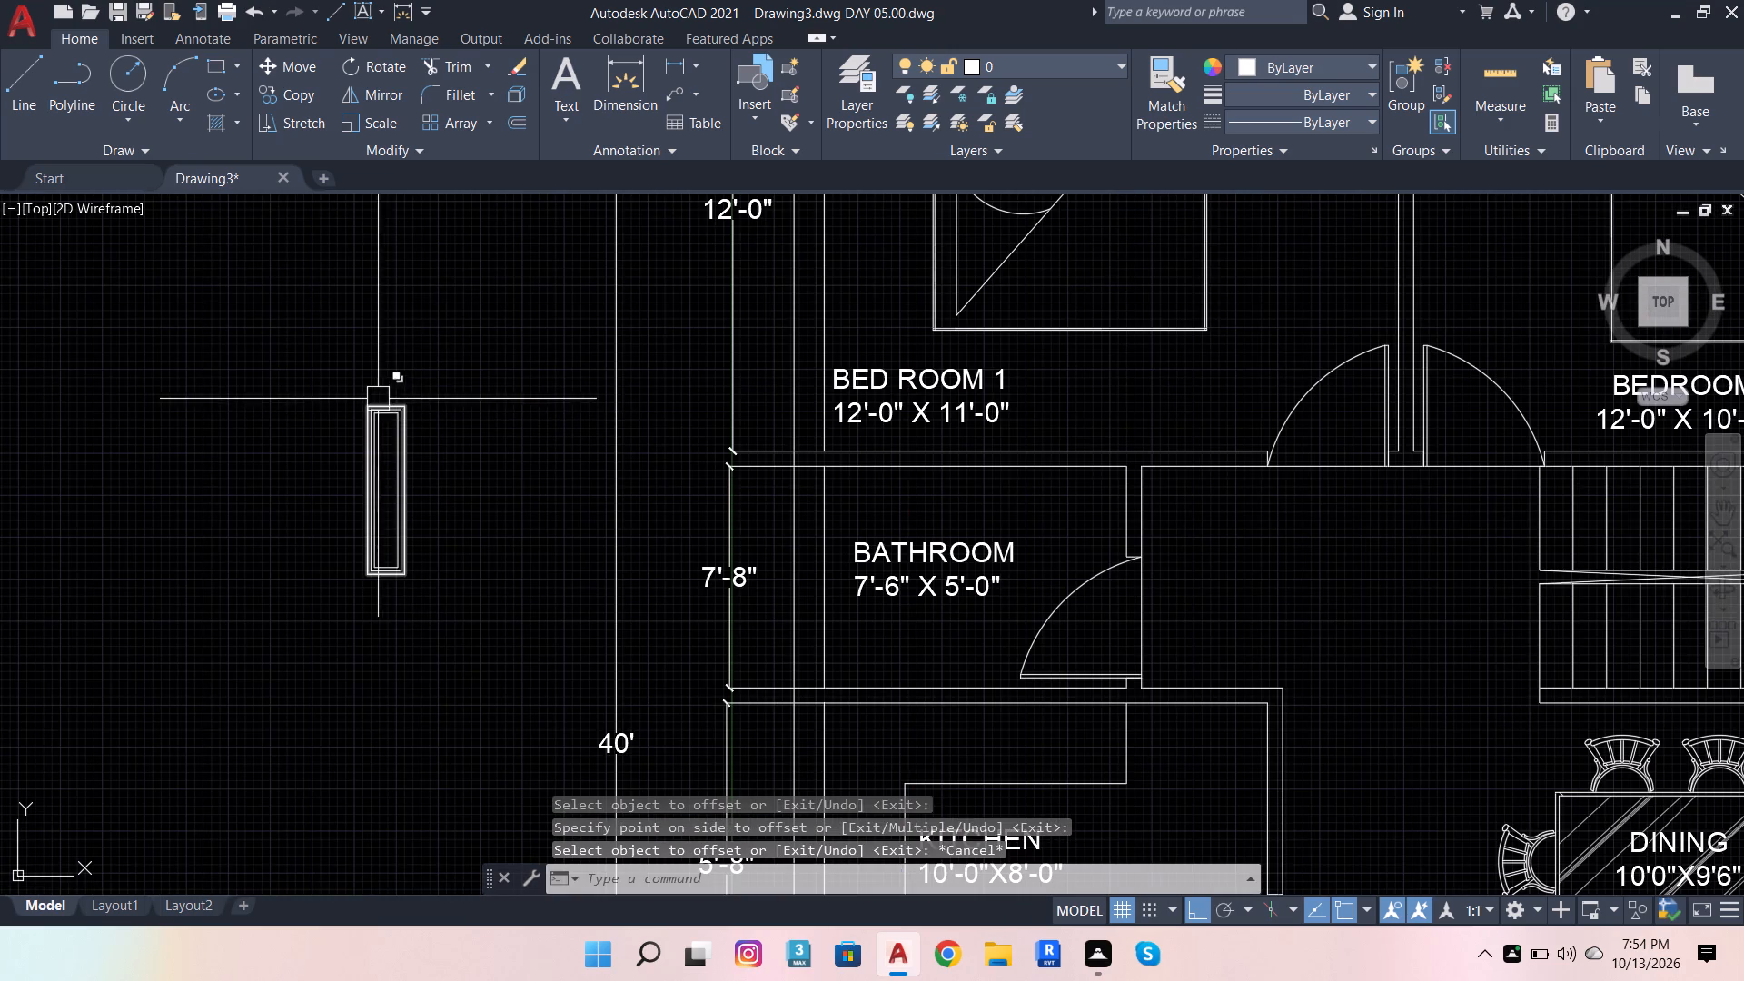
Group the three nested rectangles west of the plan.
click(345, 365)
click(434, 660)
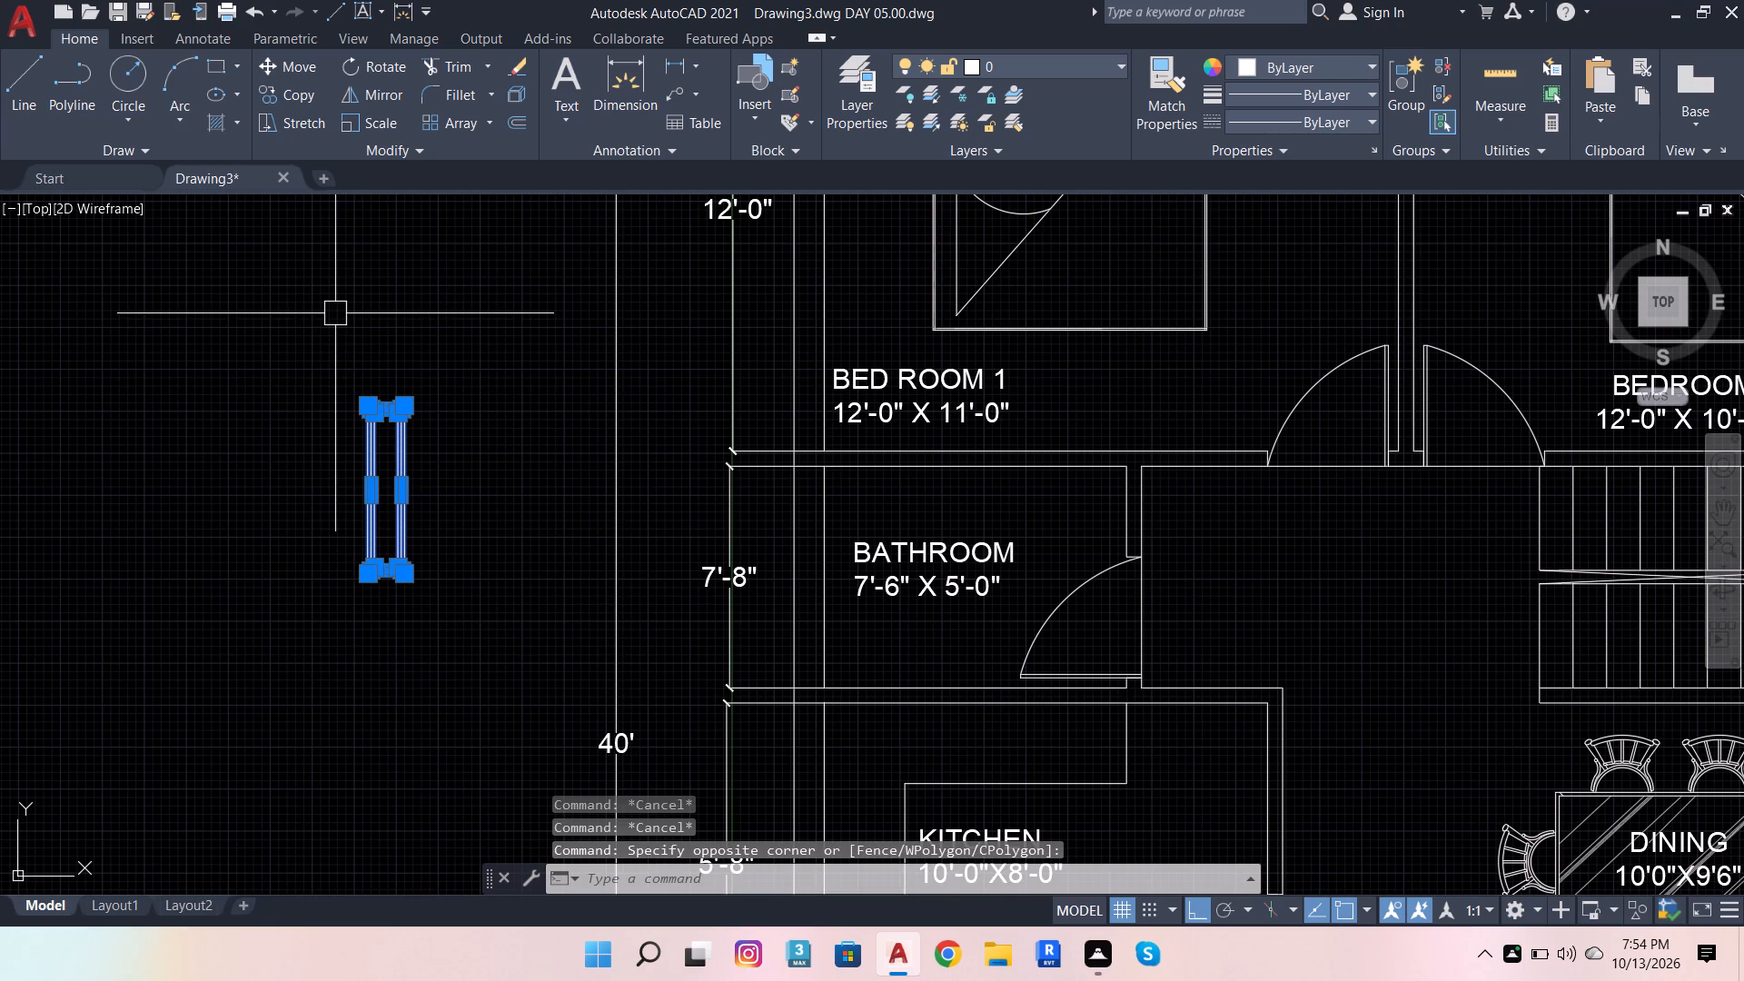
key(g)
click(430, 362)
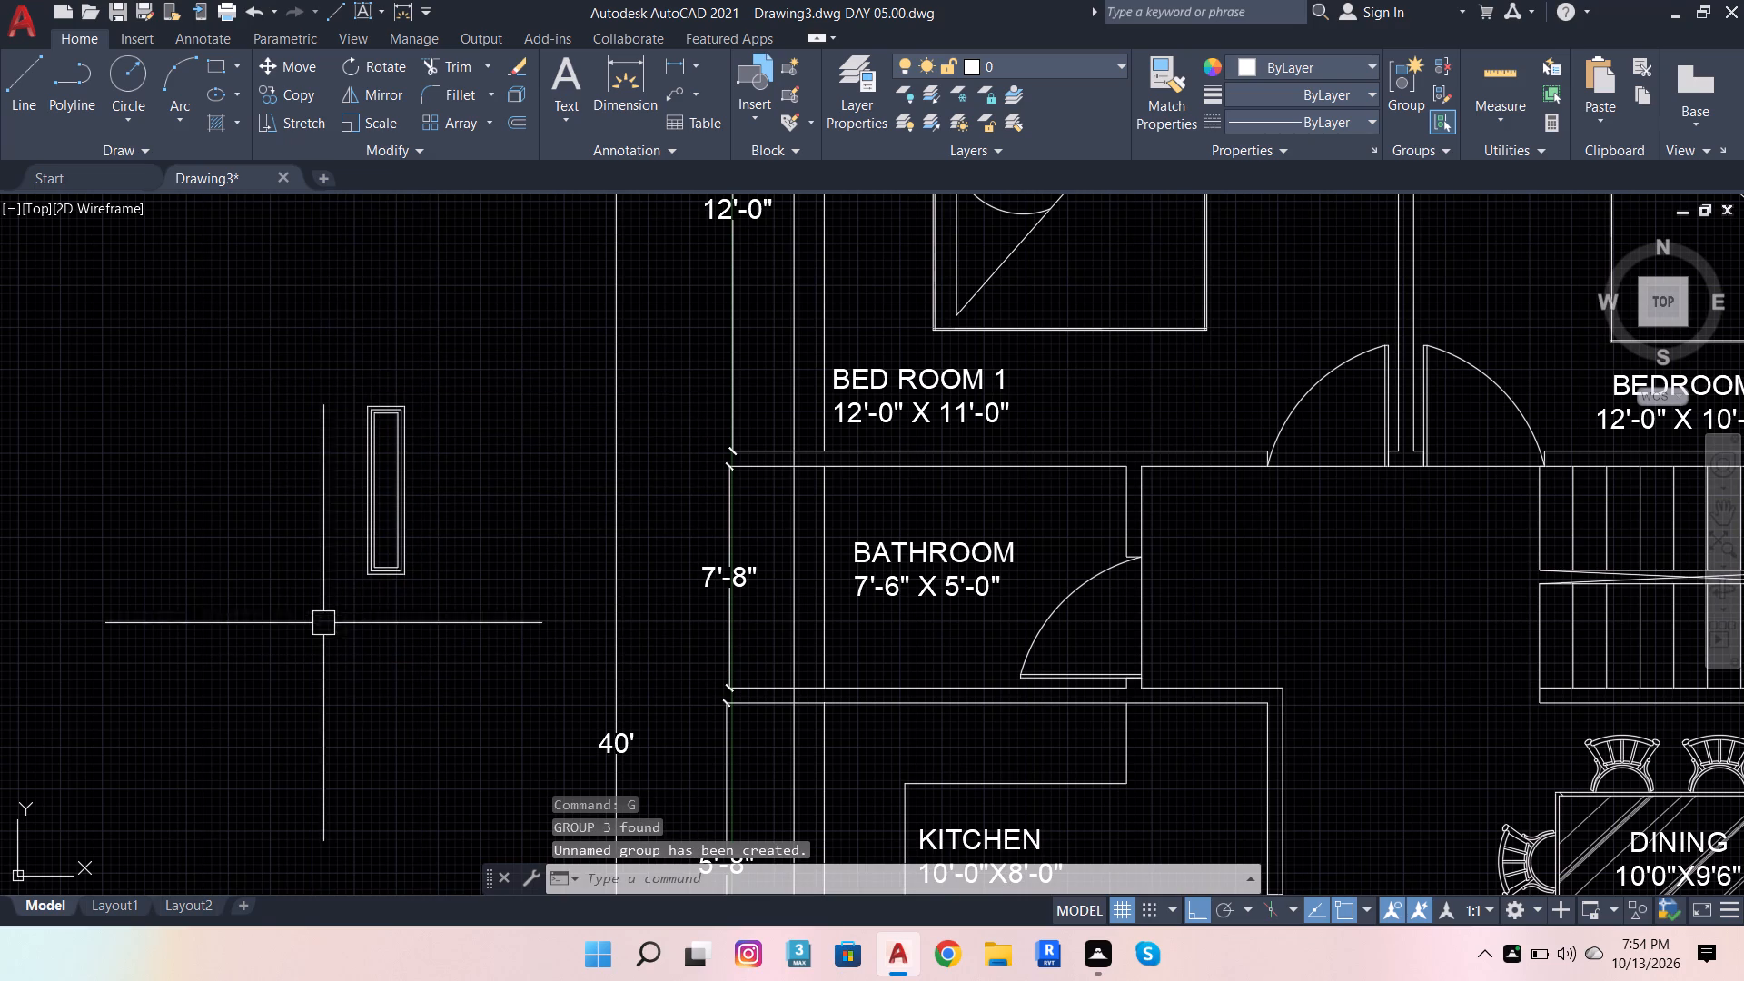
Move the rectangle group by its lower-left corner onto the outer west wall line, at the plan's northwest corner.
click(387, 578)
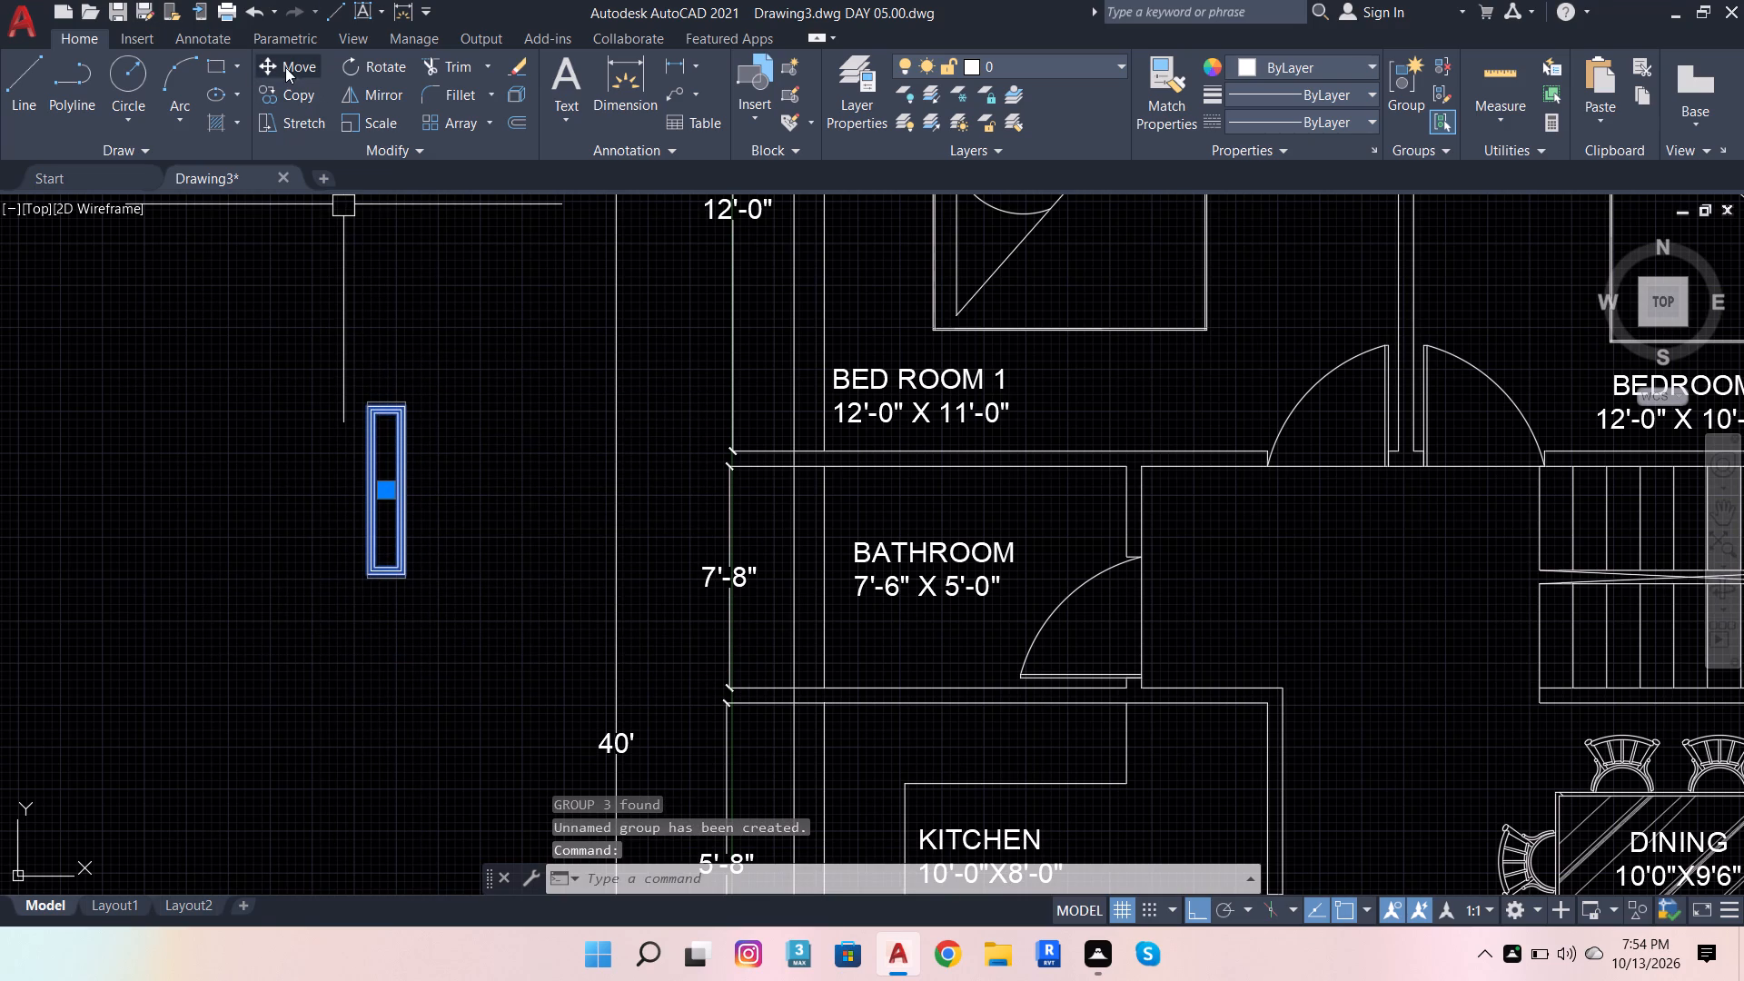
click(285, 67)
click(374, 585)
scroll(628, 439, down, 4)
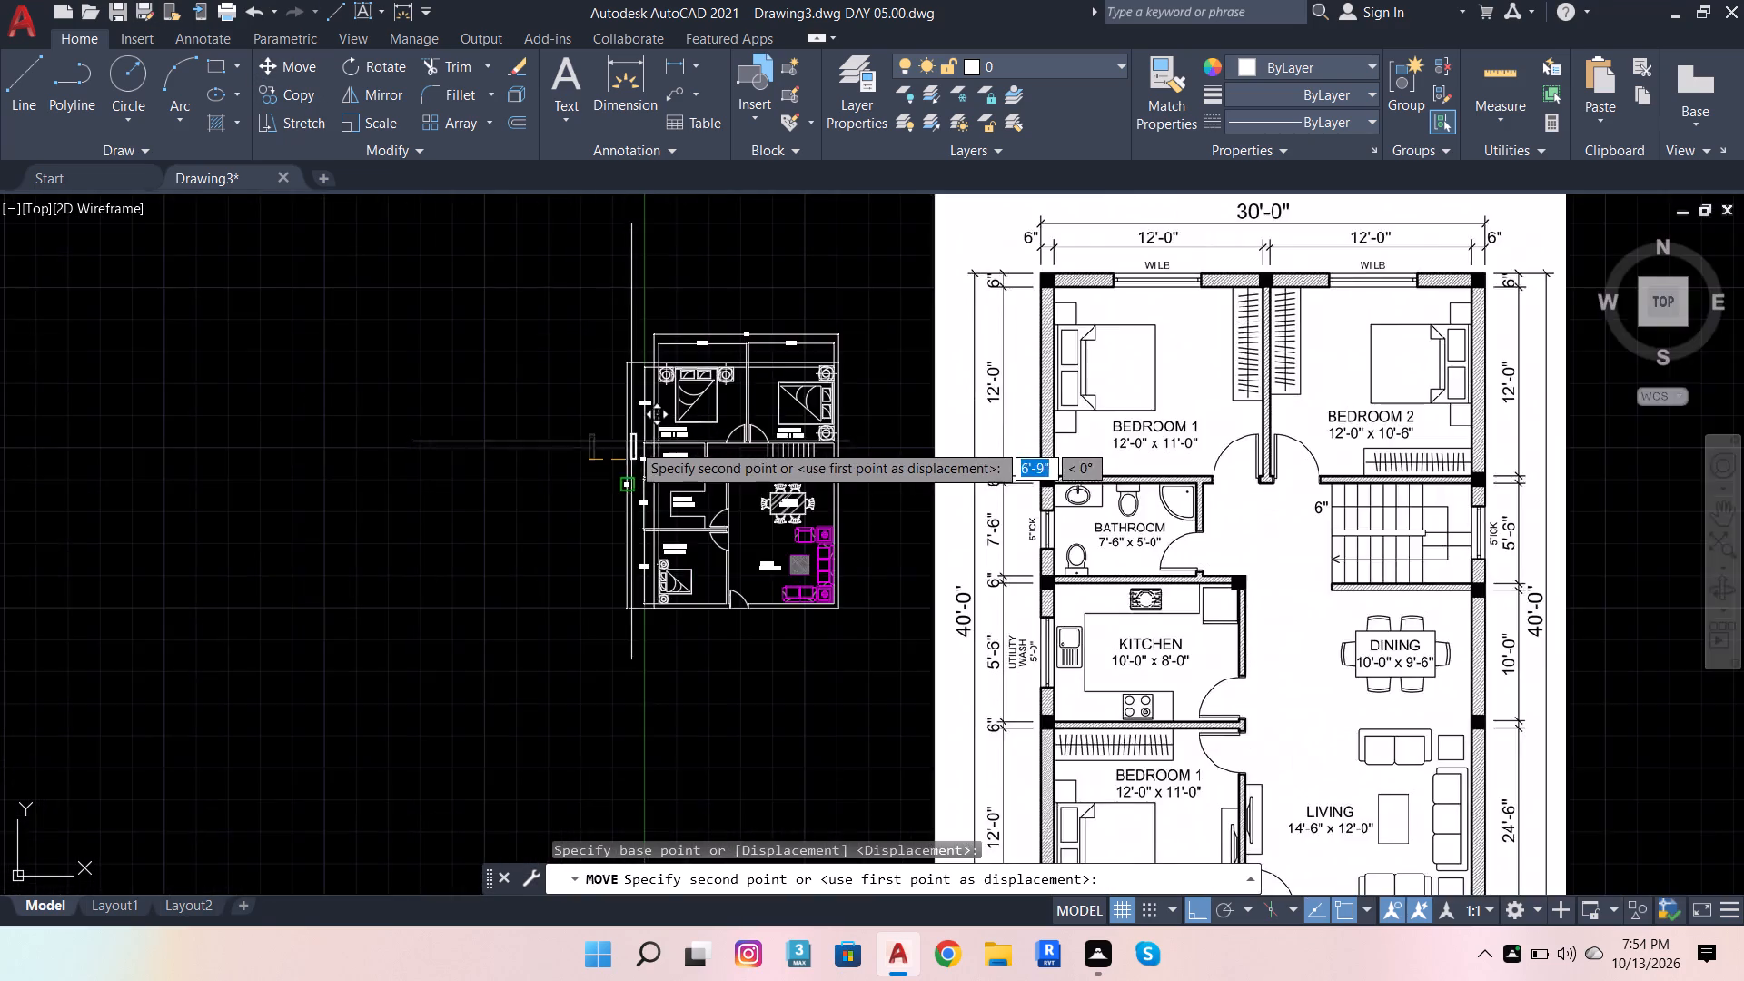
scroll(636, 448, up, 5)
scroll(636, 448, down, 5)
scroll(637, 400, up, 6)
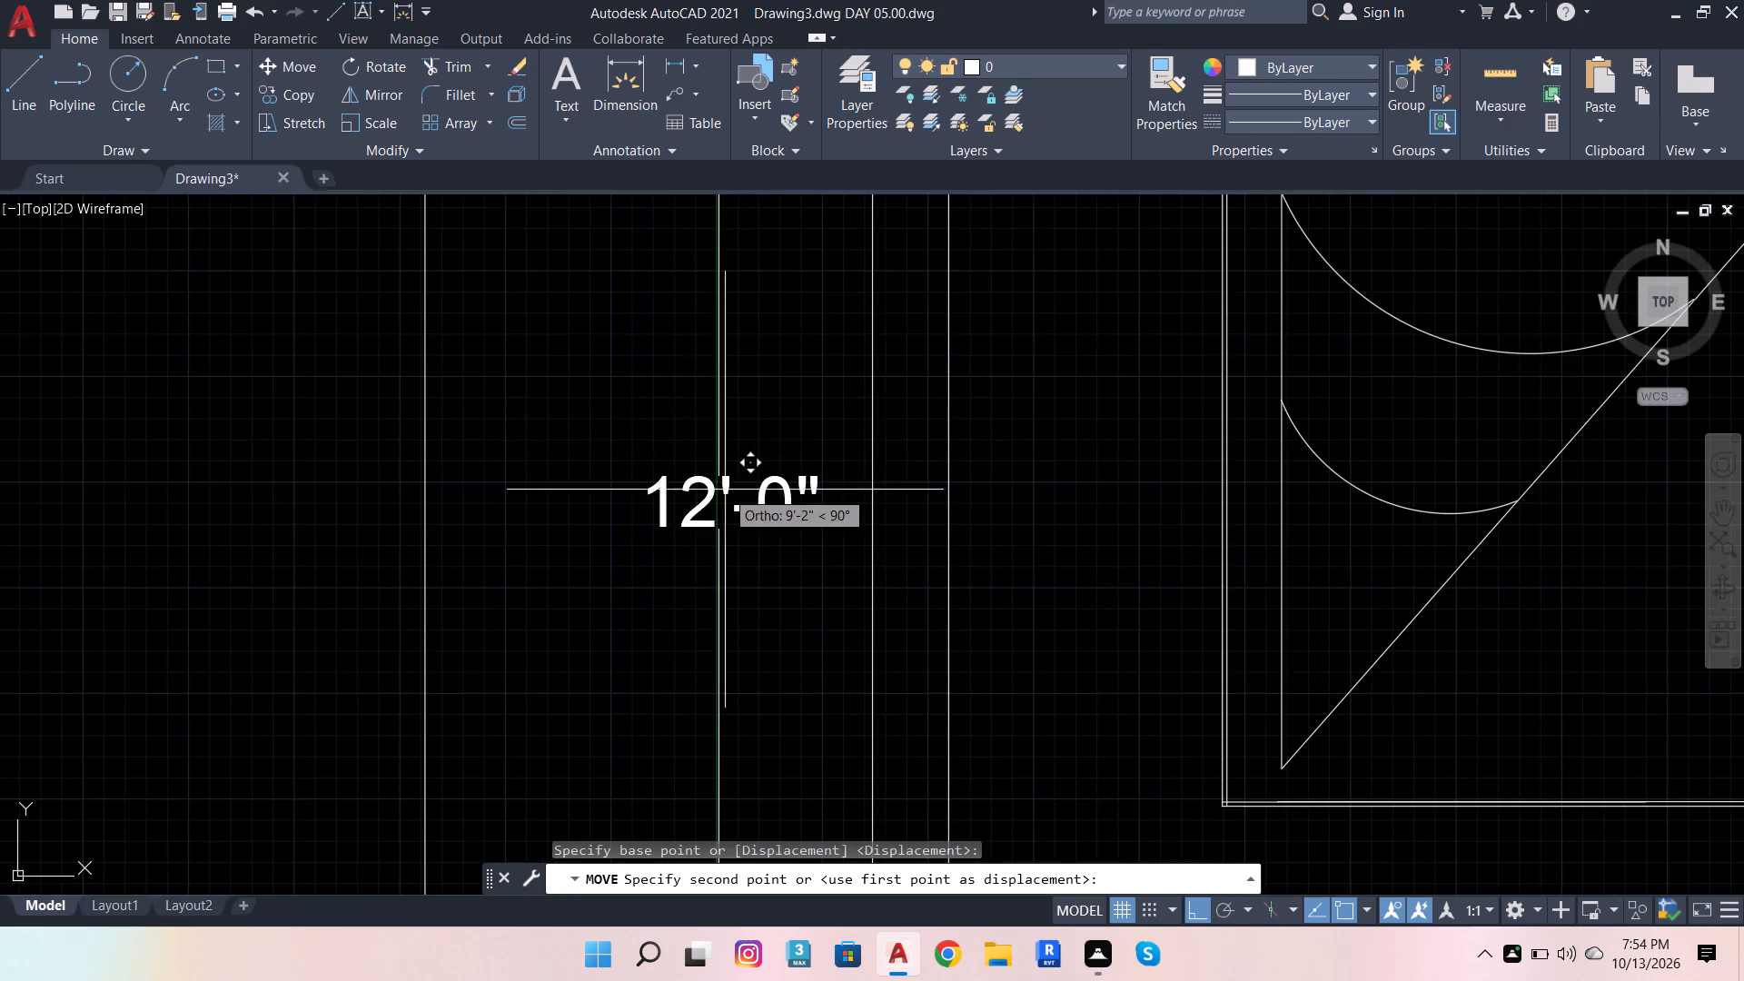
scroll(727, 490, down, 2)
scroll(798, 608, up, 2)
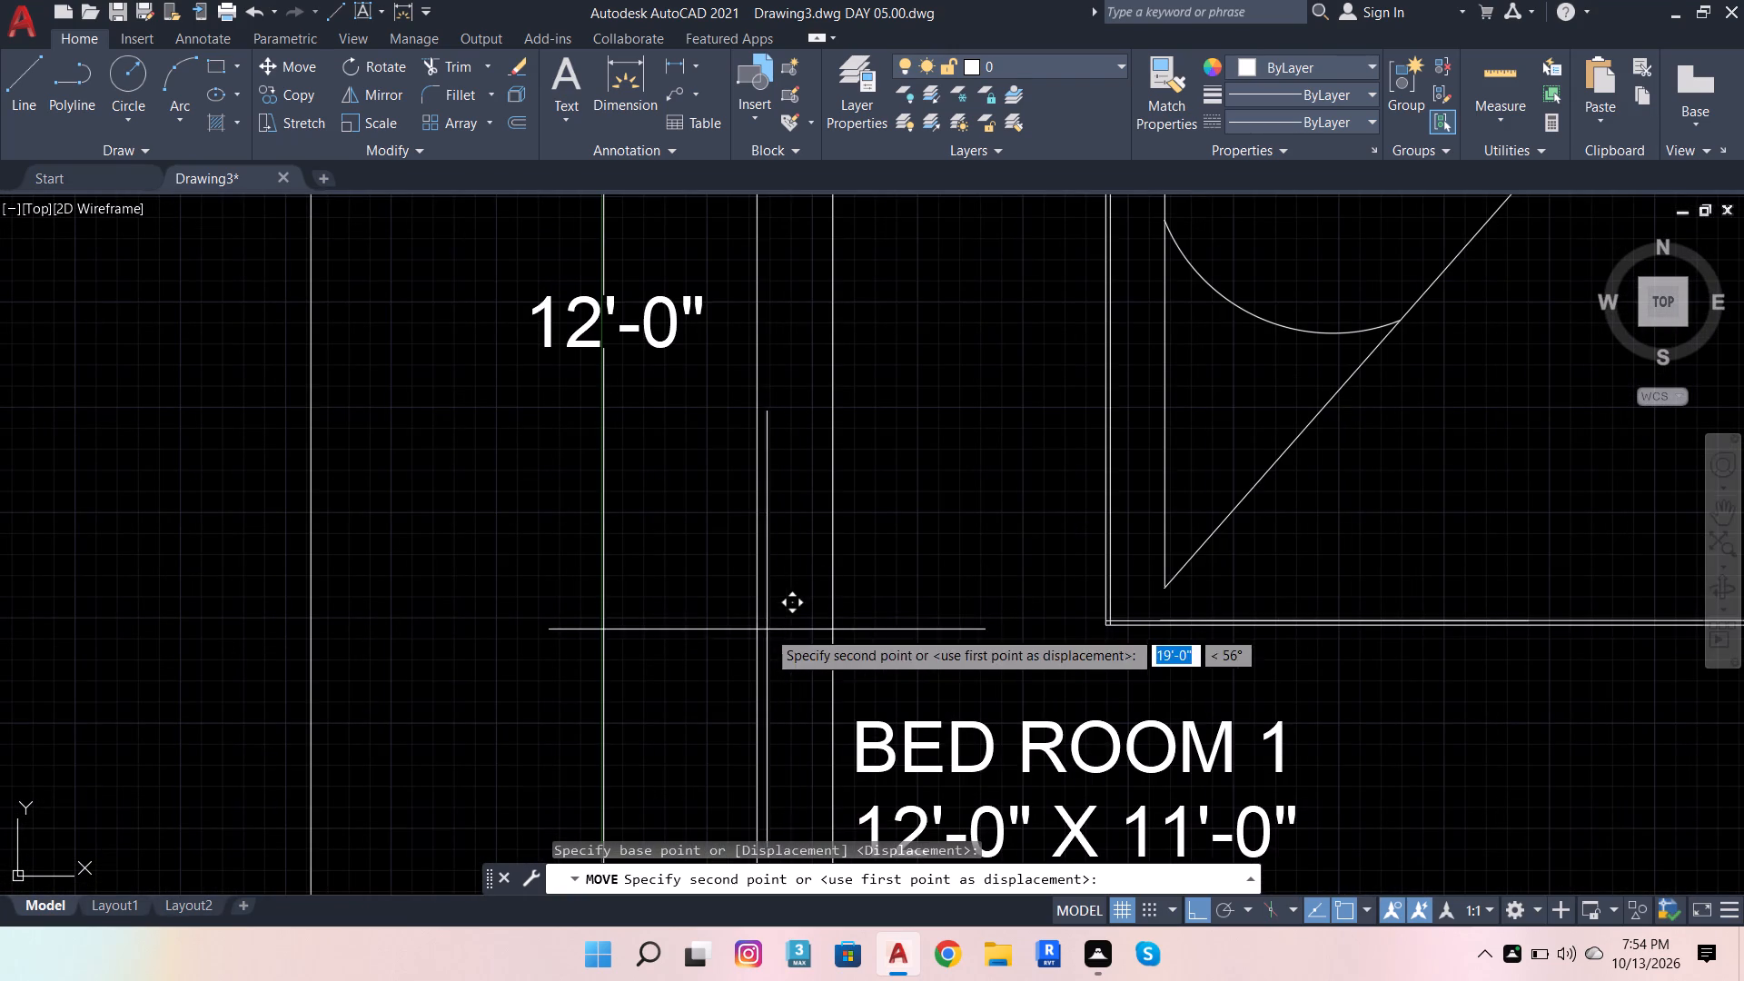
click(1185, 910)
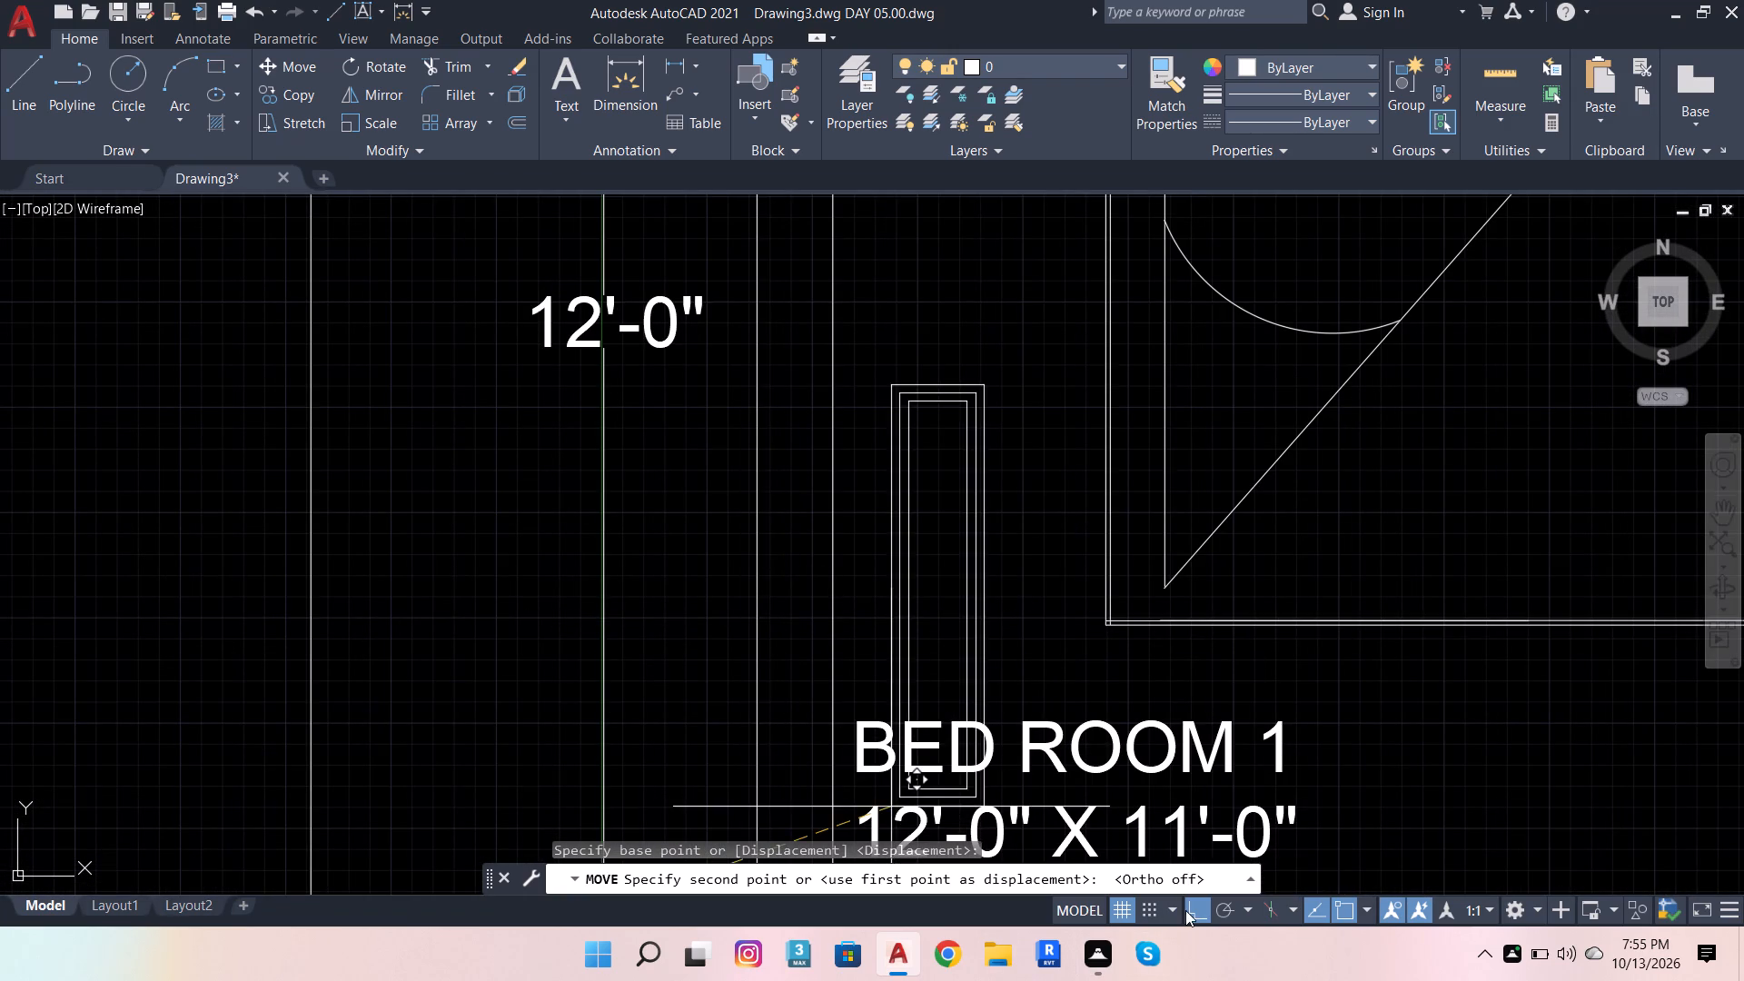
scroll(727, 528, up, 2)
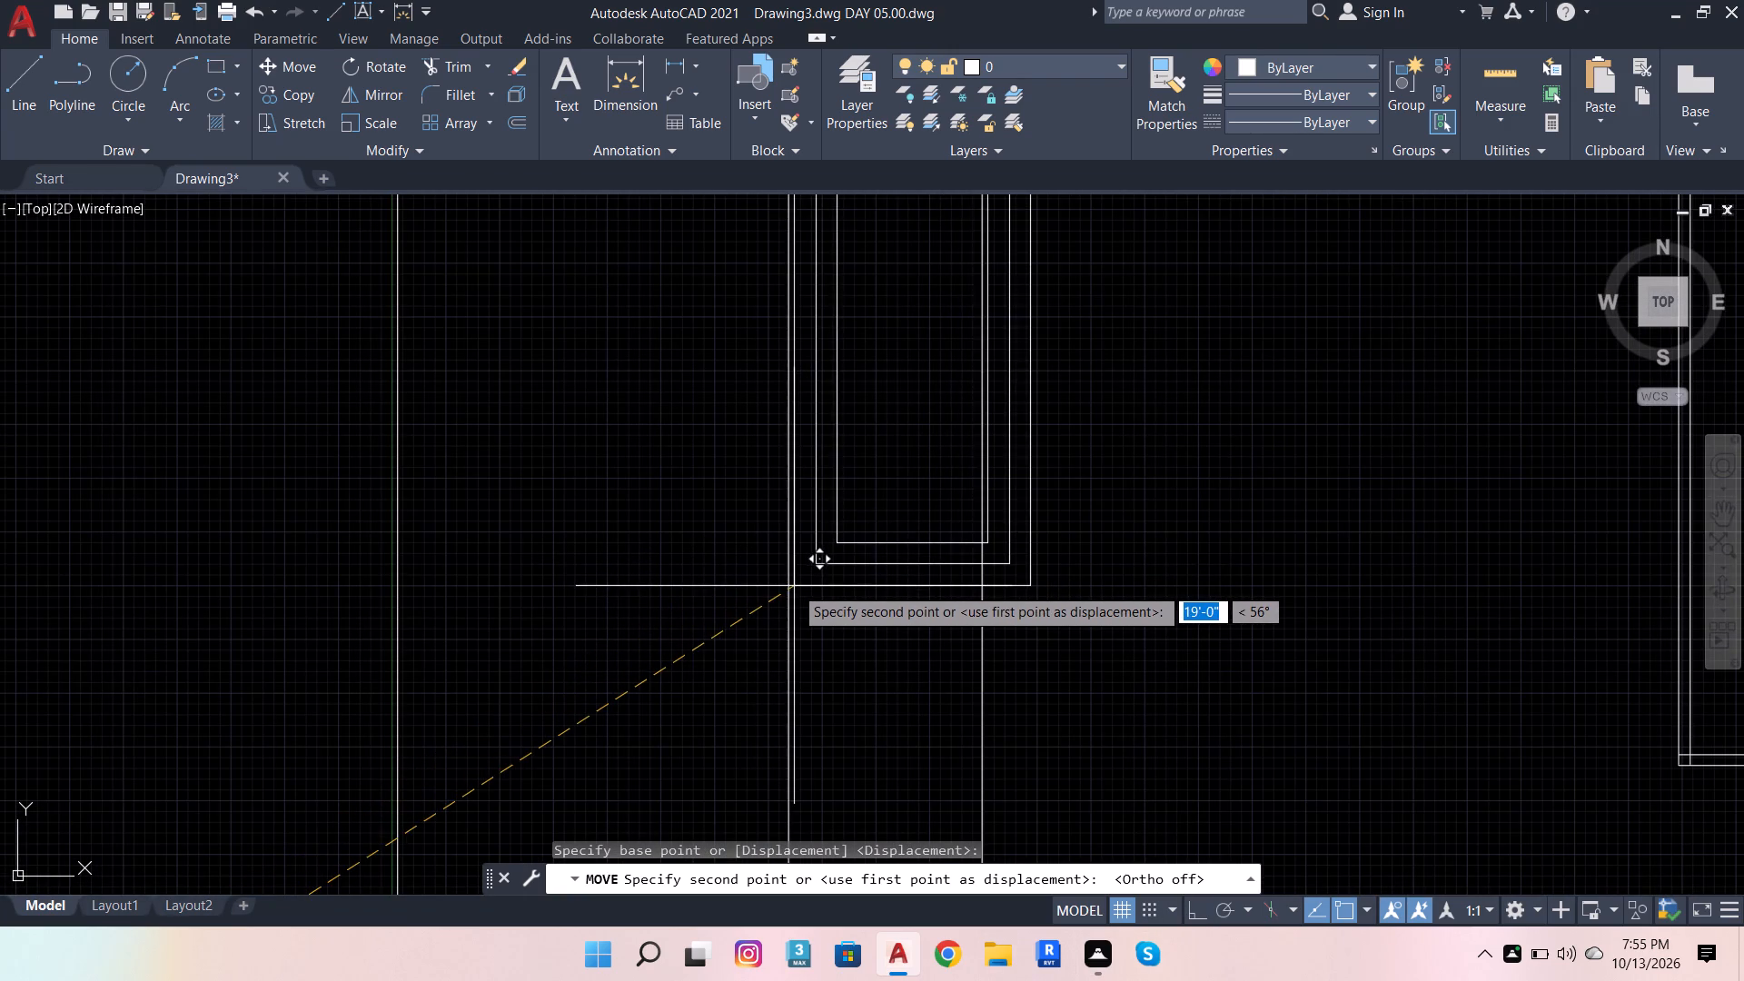
click(787, 592)
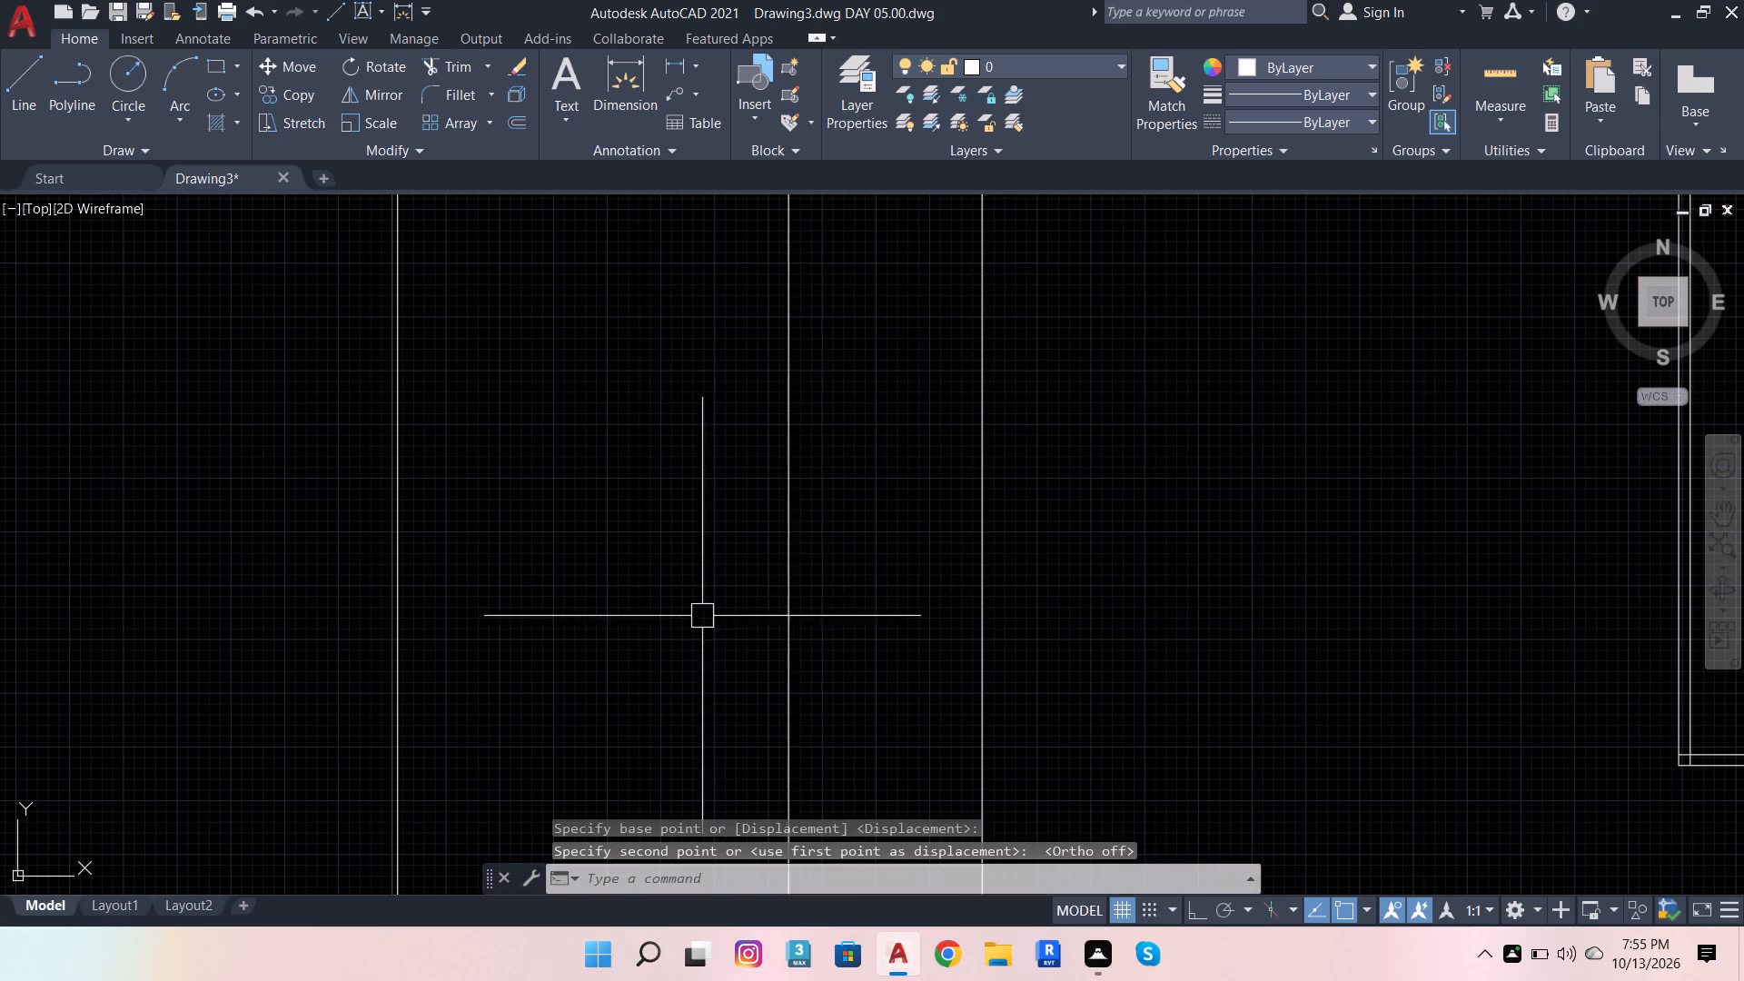
Ungroup the nested rectangles at the plan's northwest corner and erase the outermost one.
scroll(651, 646, down, 7)
scroll(691, 596, up, 3)
scroll(613, 493, up, 2)
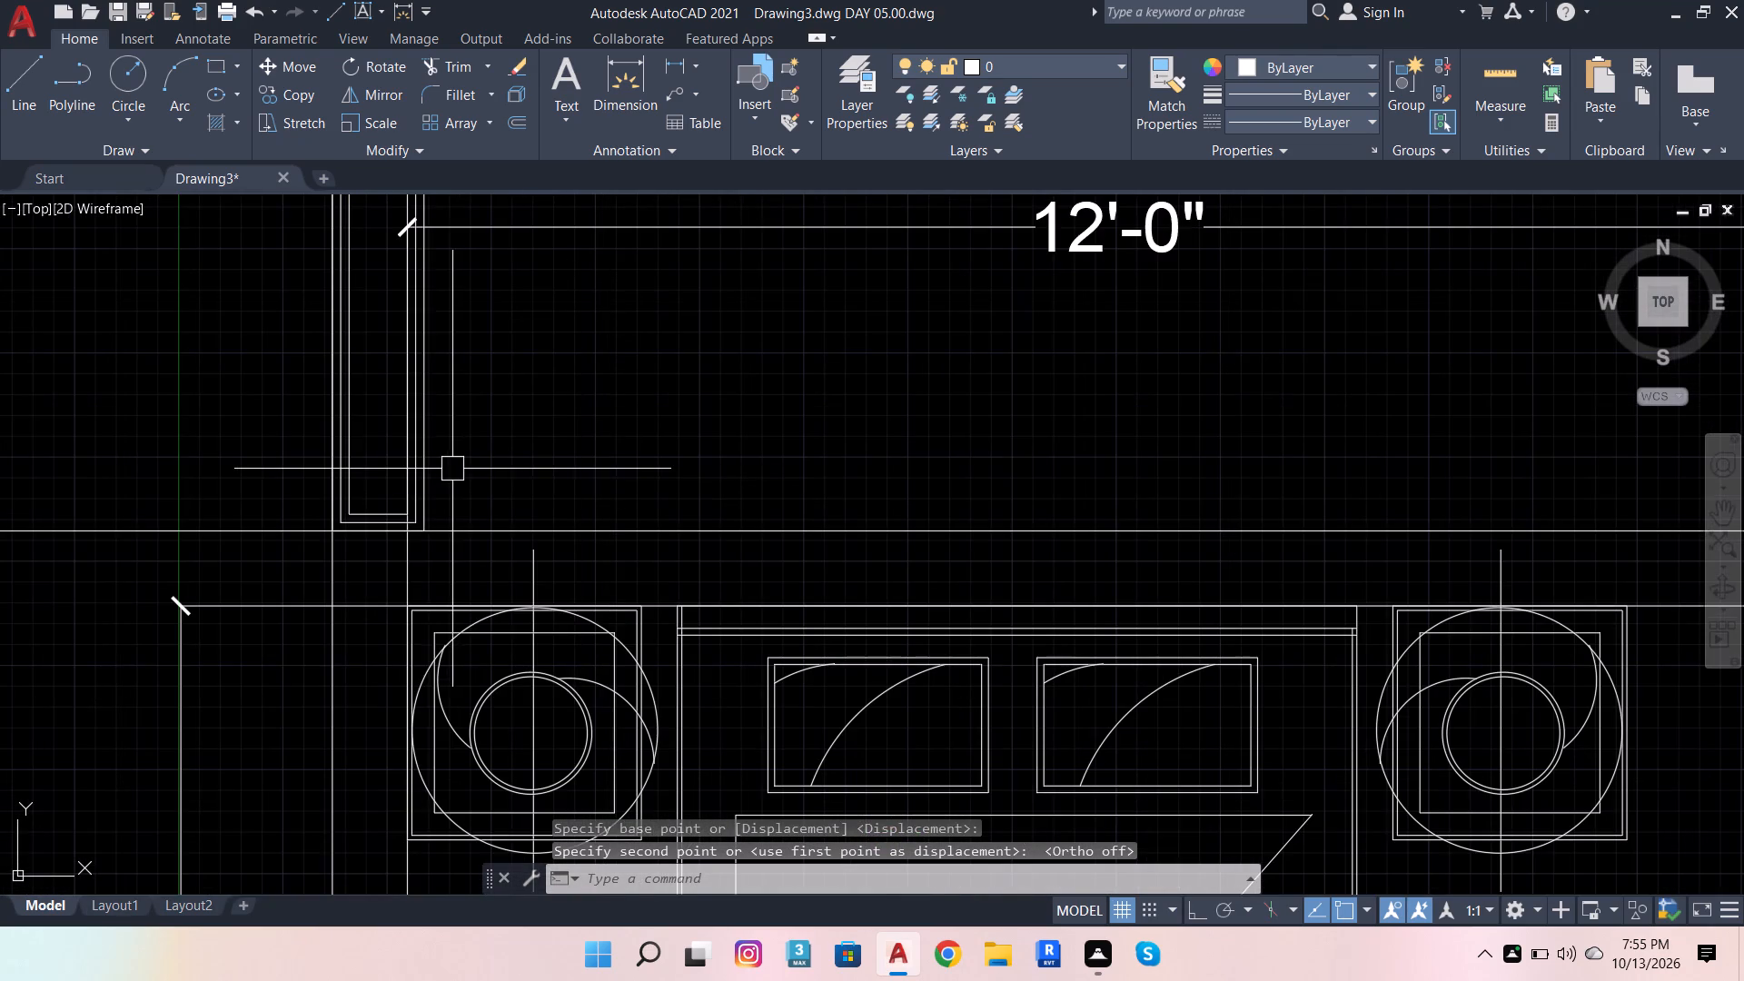
scroll(419, 508, up, 1)
click(430, 538)
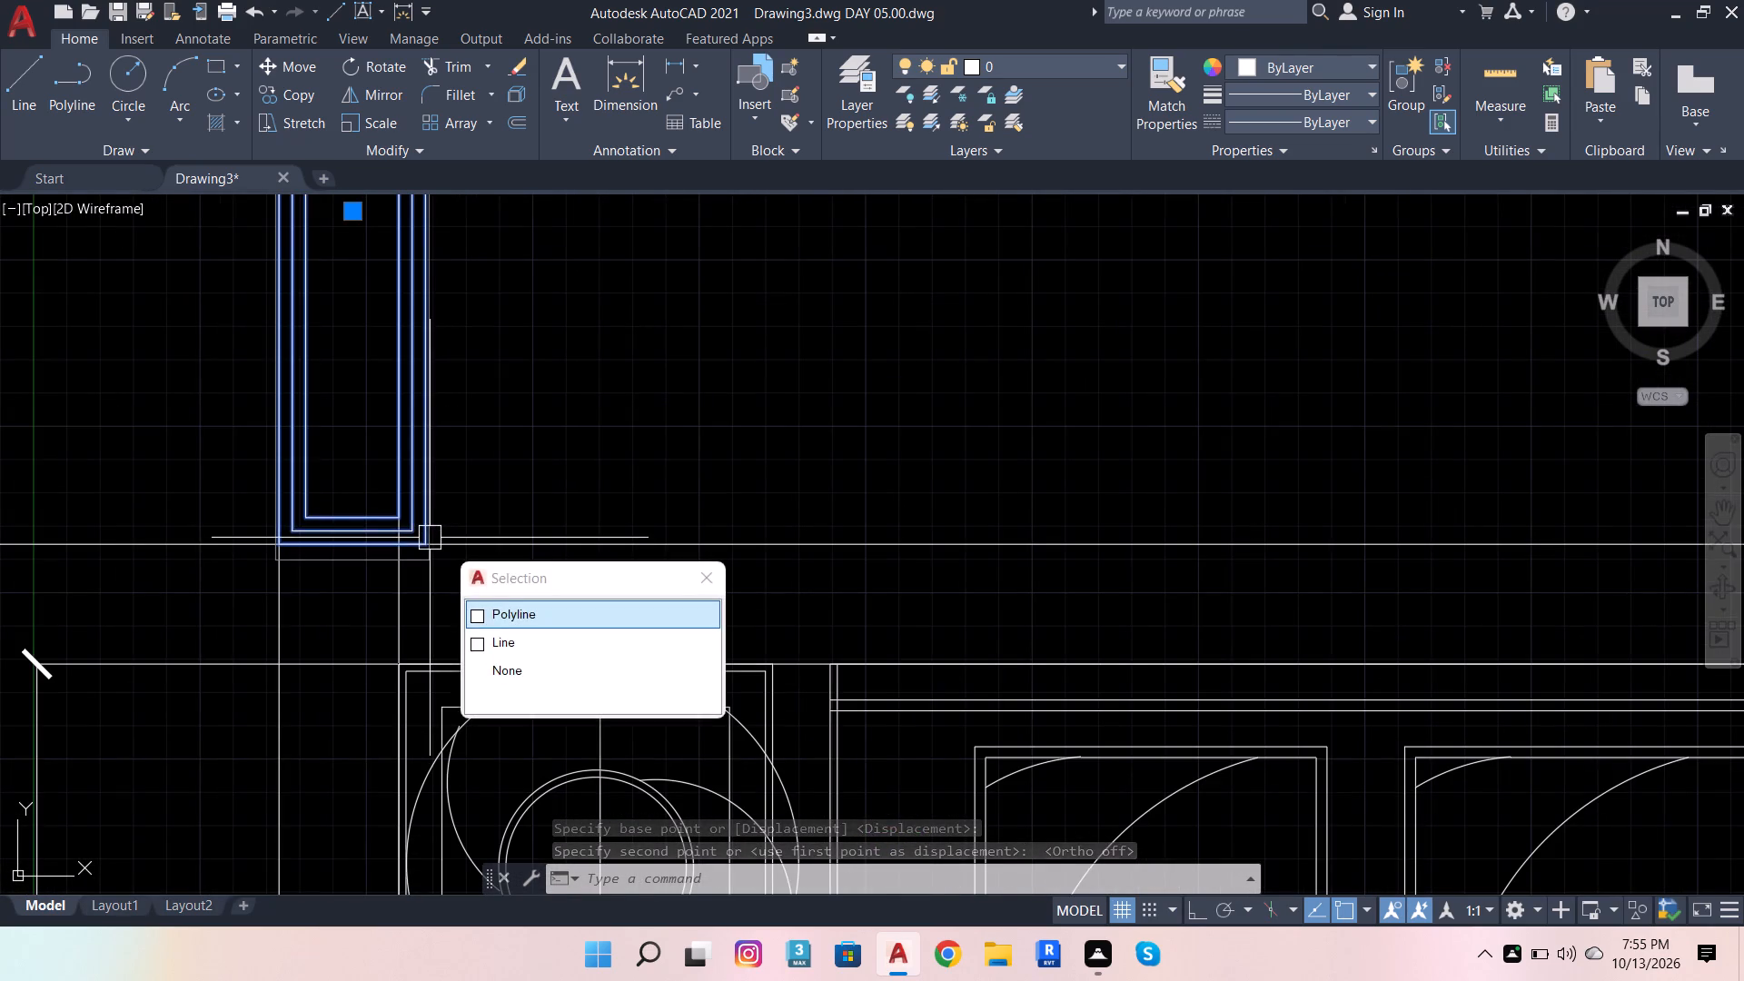
double_click(431, 526)
click(431, 526)
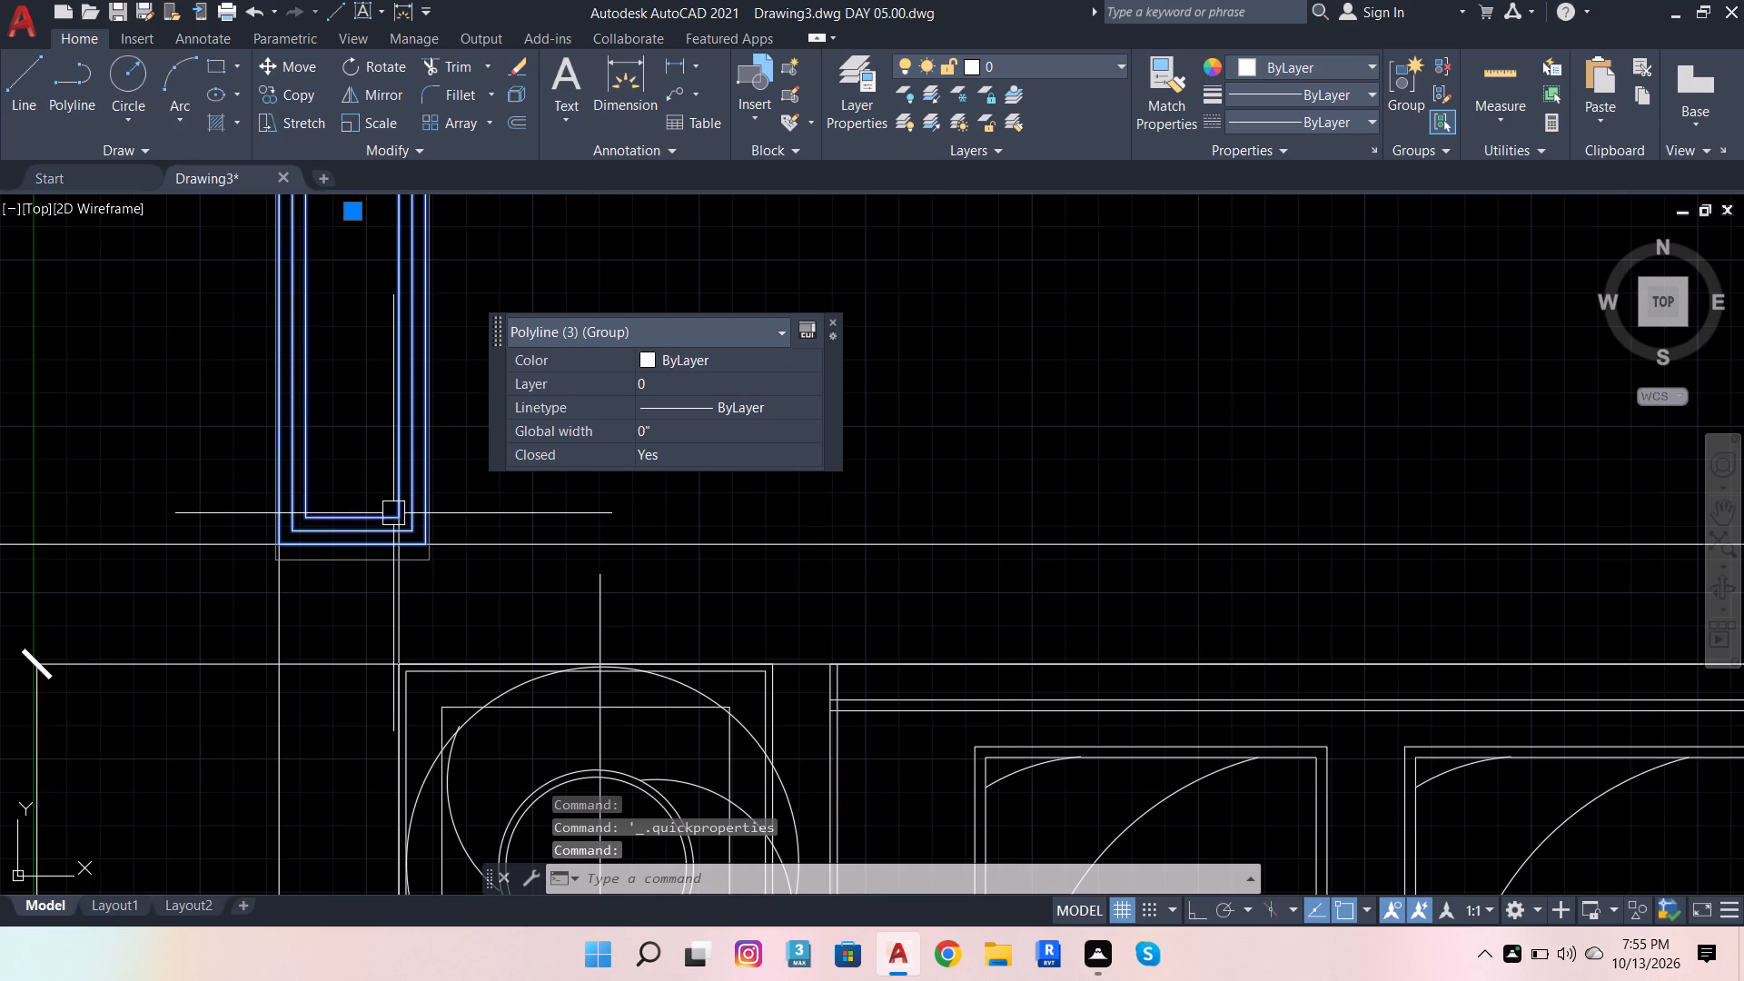
text(UN)
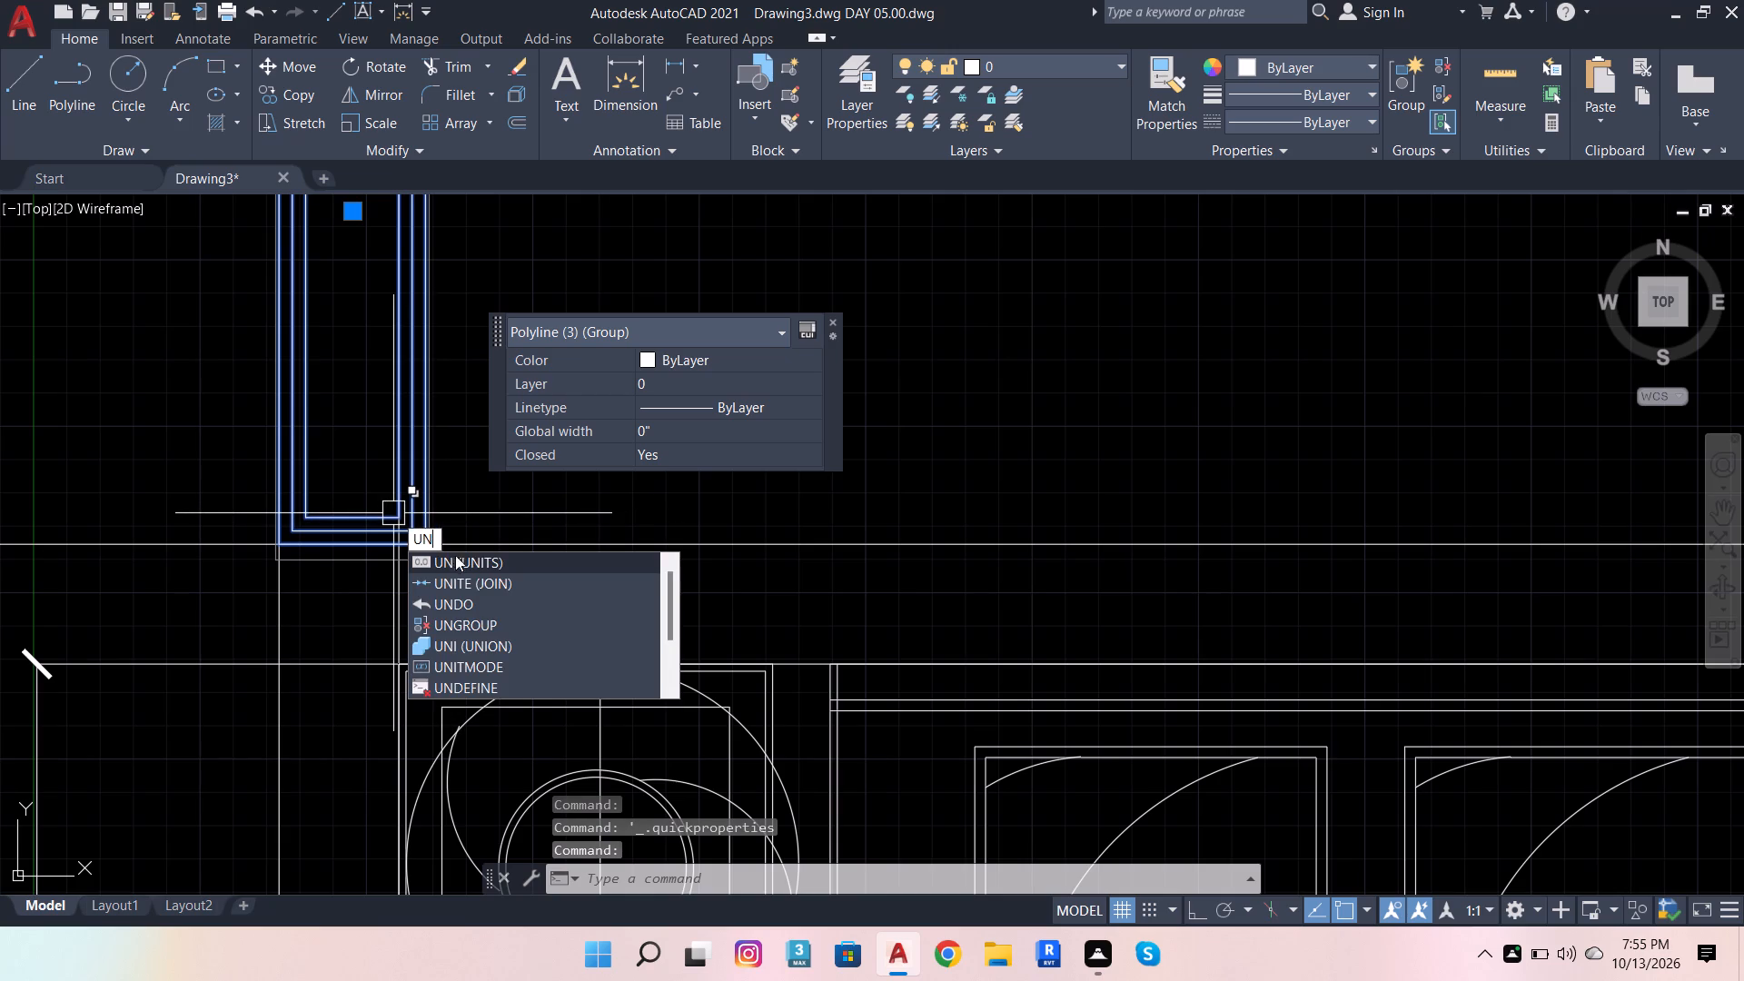
click(516, 620)
scroll(444, 534, up, 1)
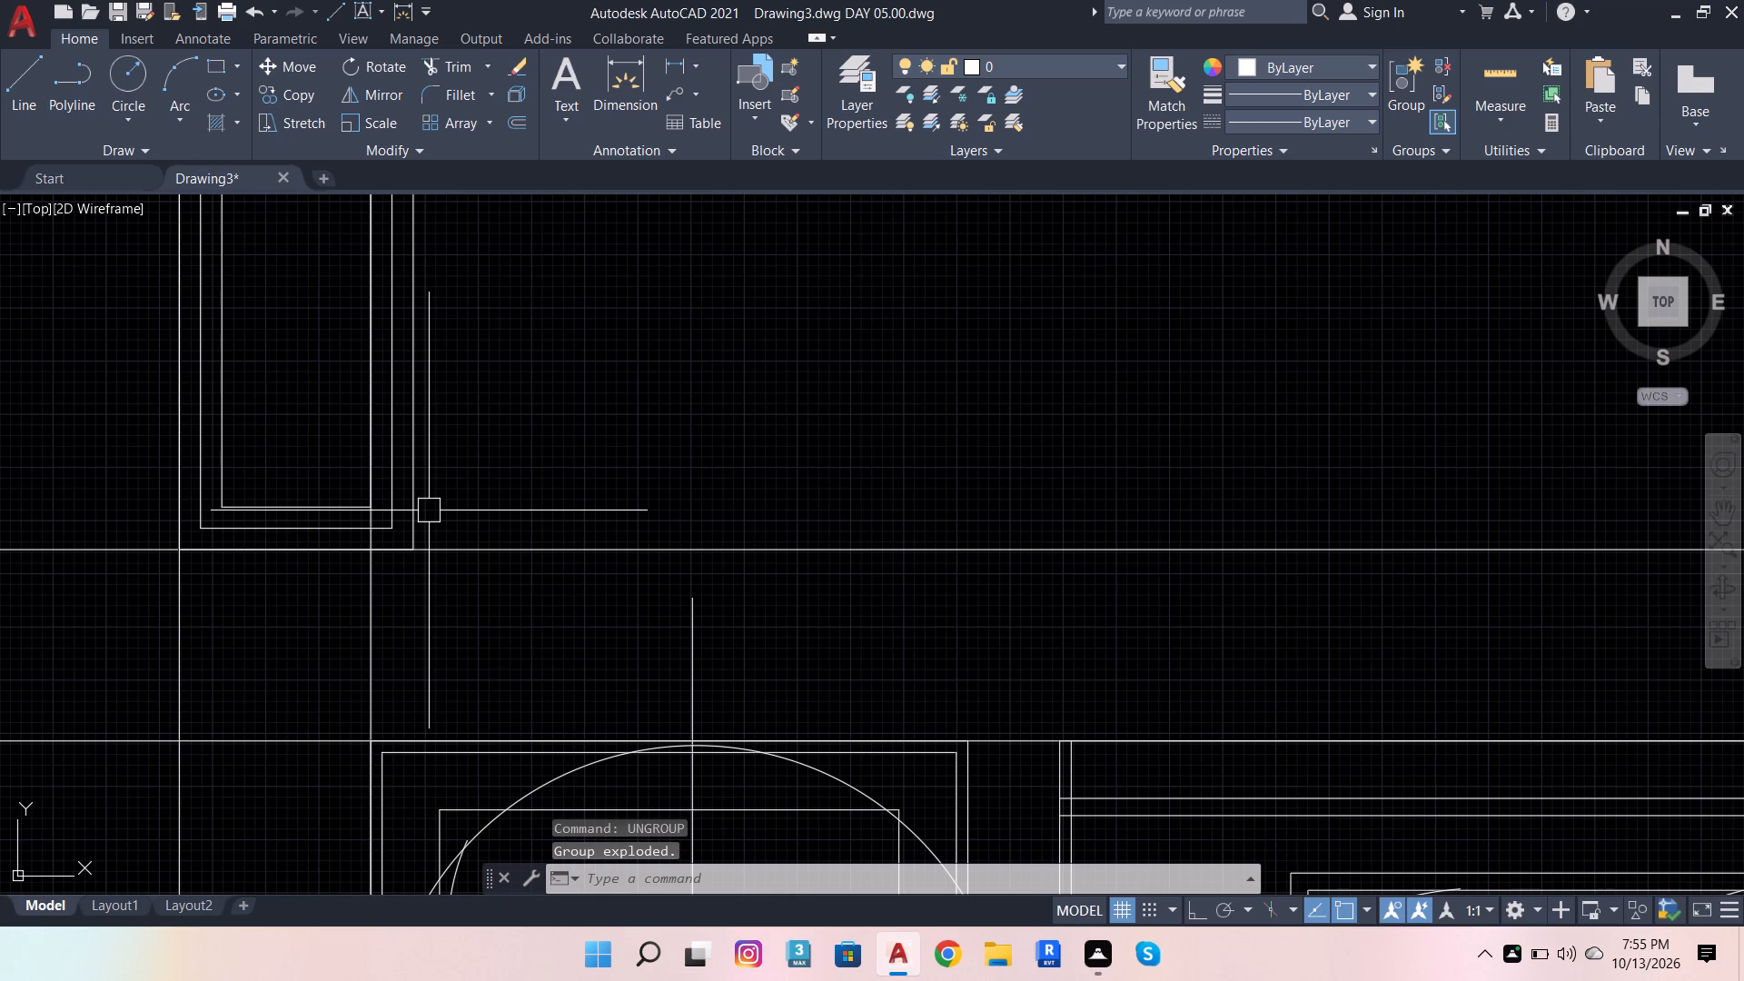
click(425, 503)
key(Delete)
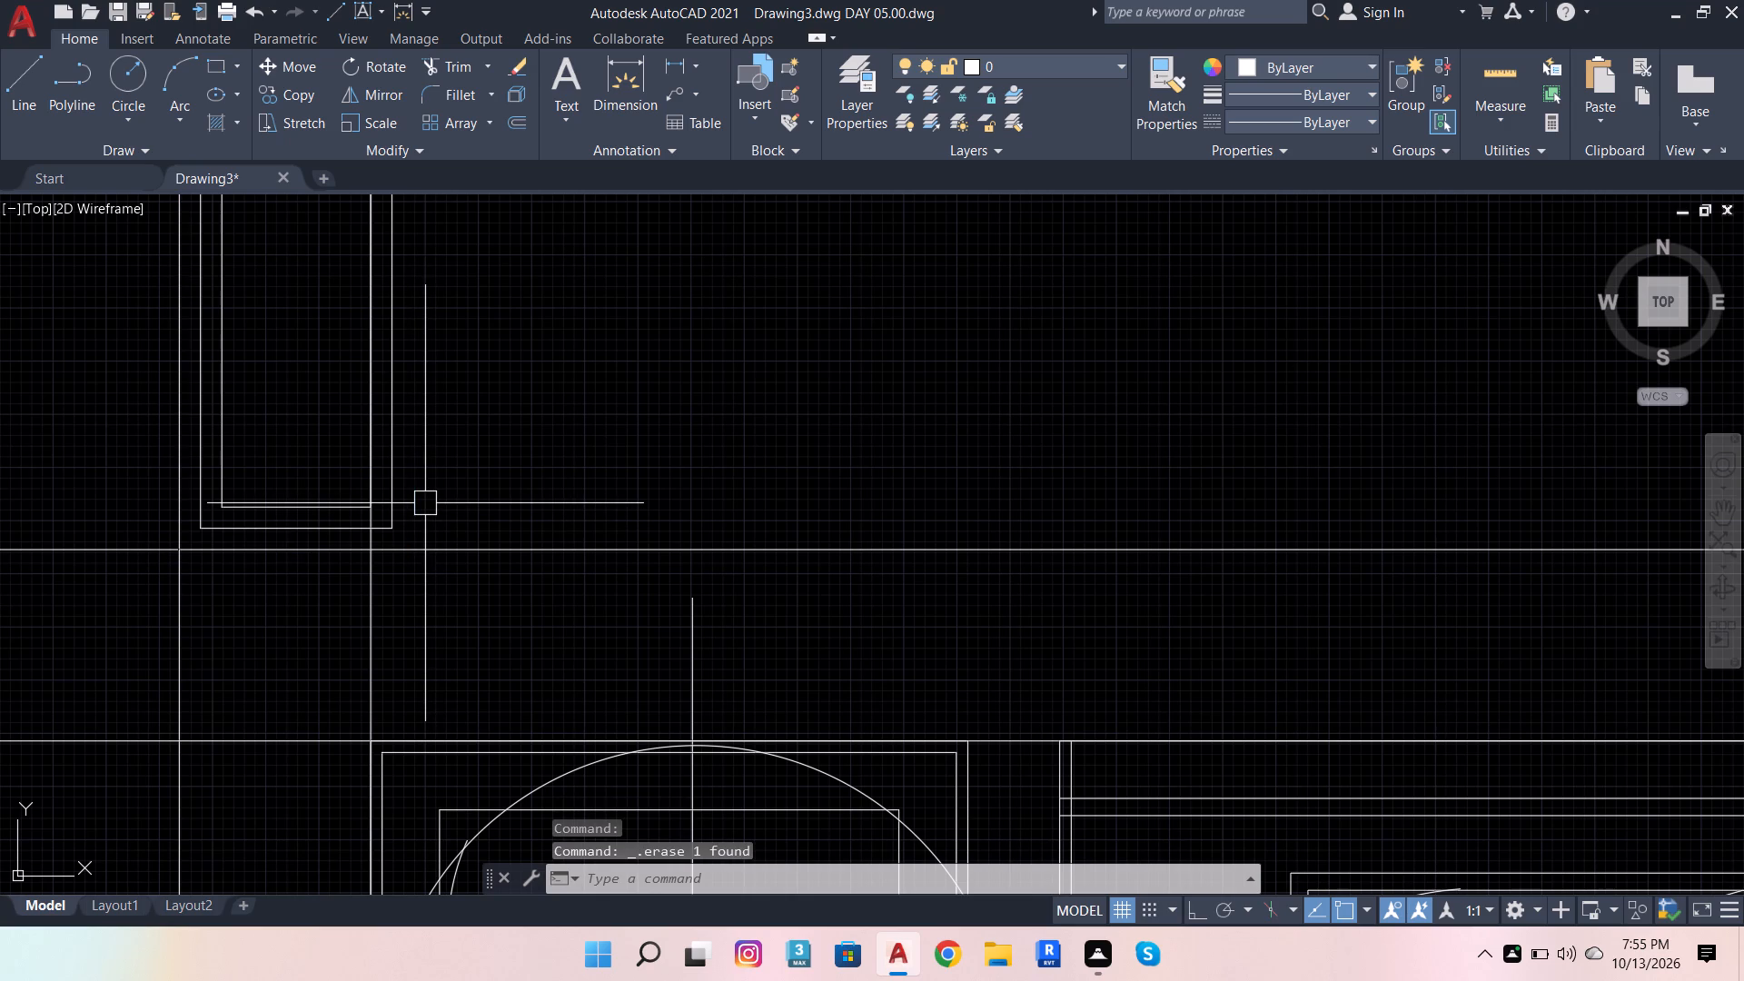
Group the two remaining nested rectangles at the plan's northwest corner.
scroll(364, 513, down, 4)
scroll(282, 346, up, 2)
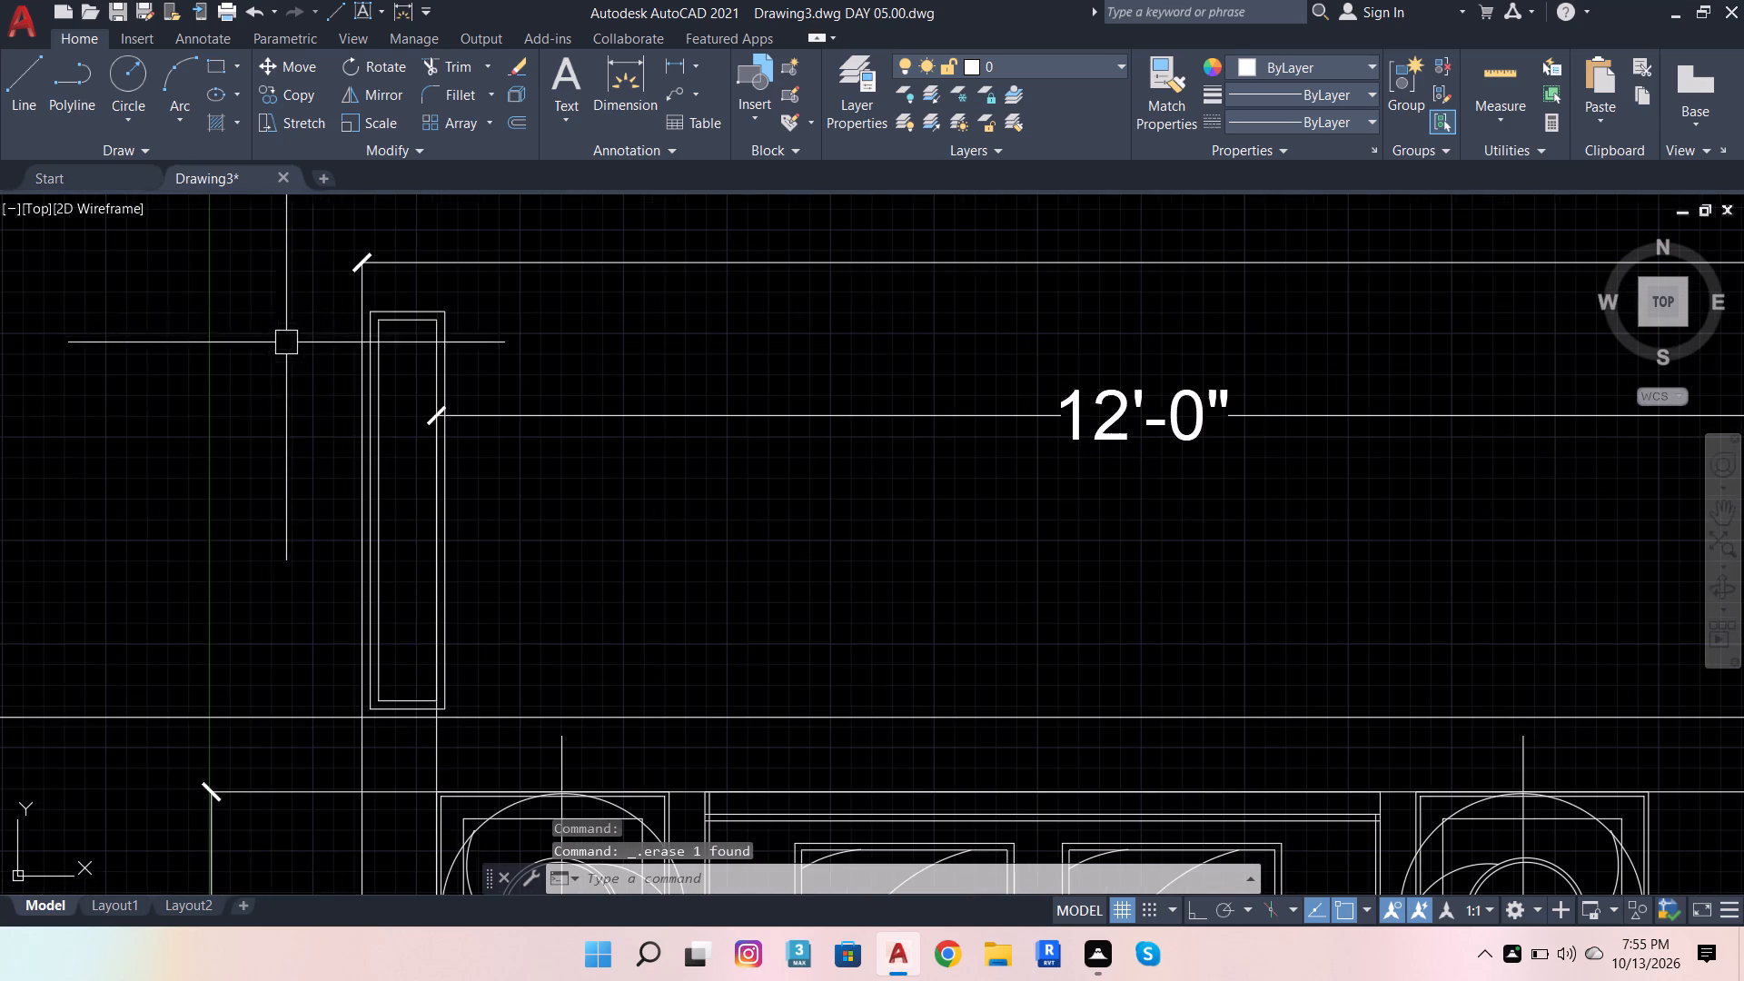
click(330, 282)
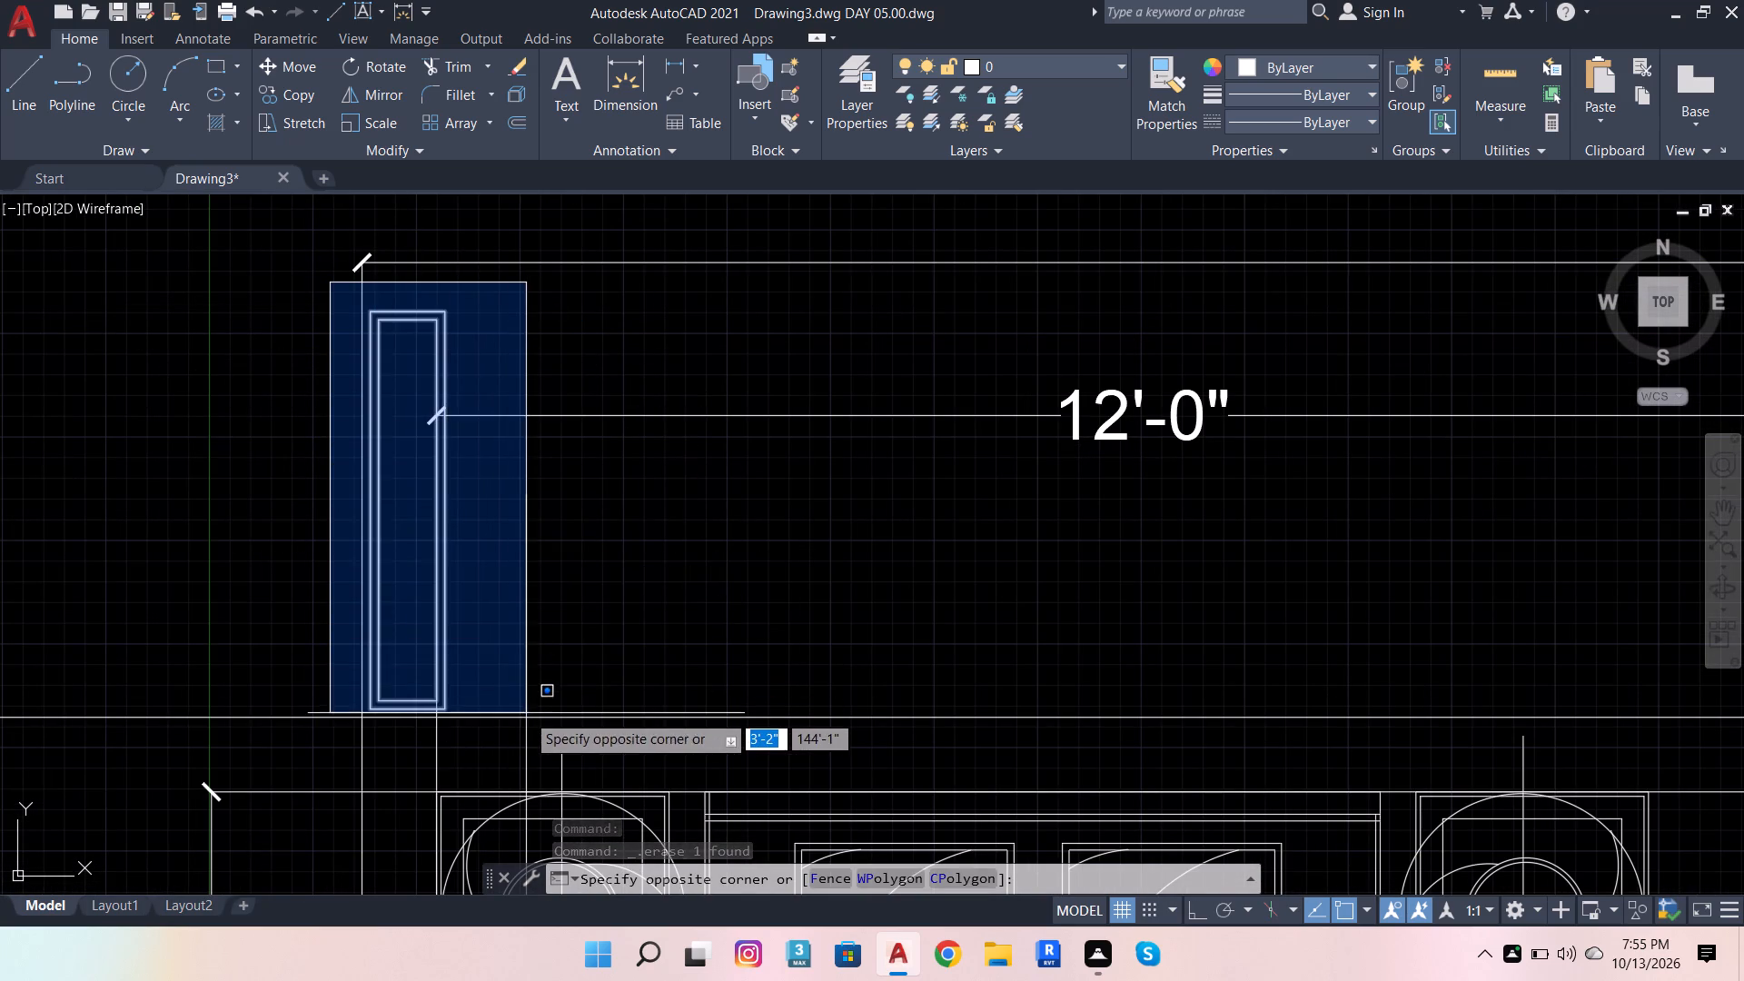
click(526, 714)
key(g)
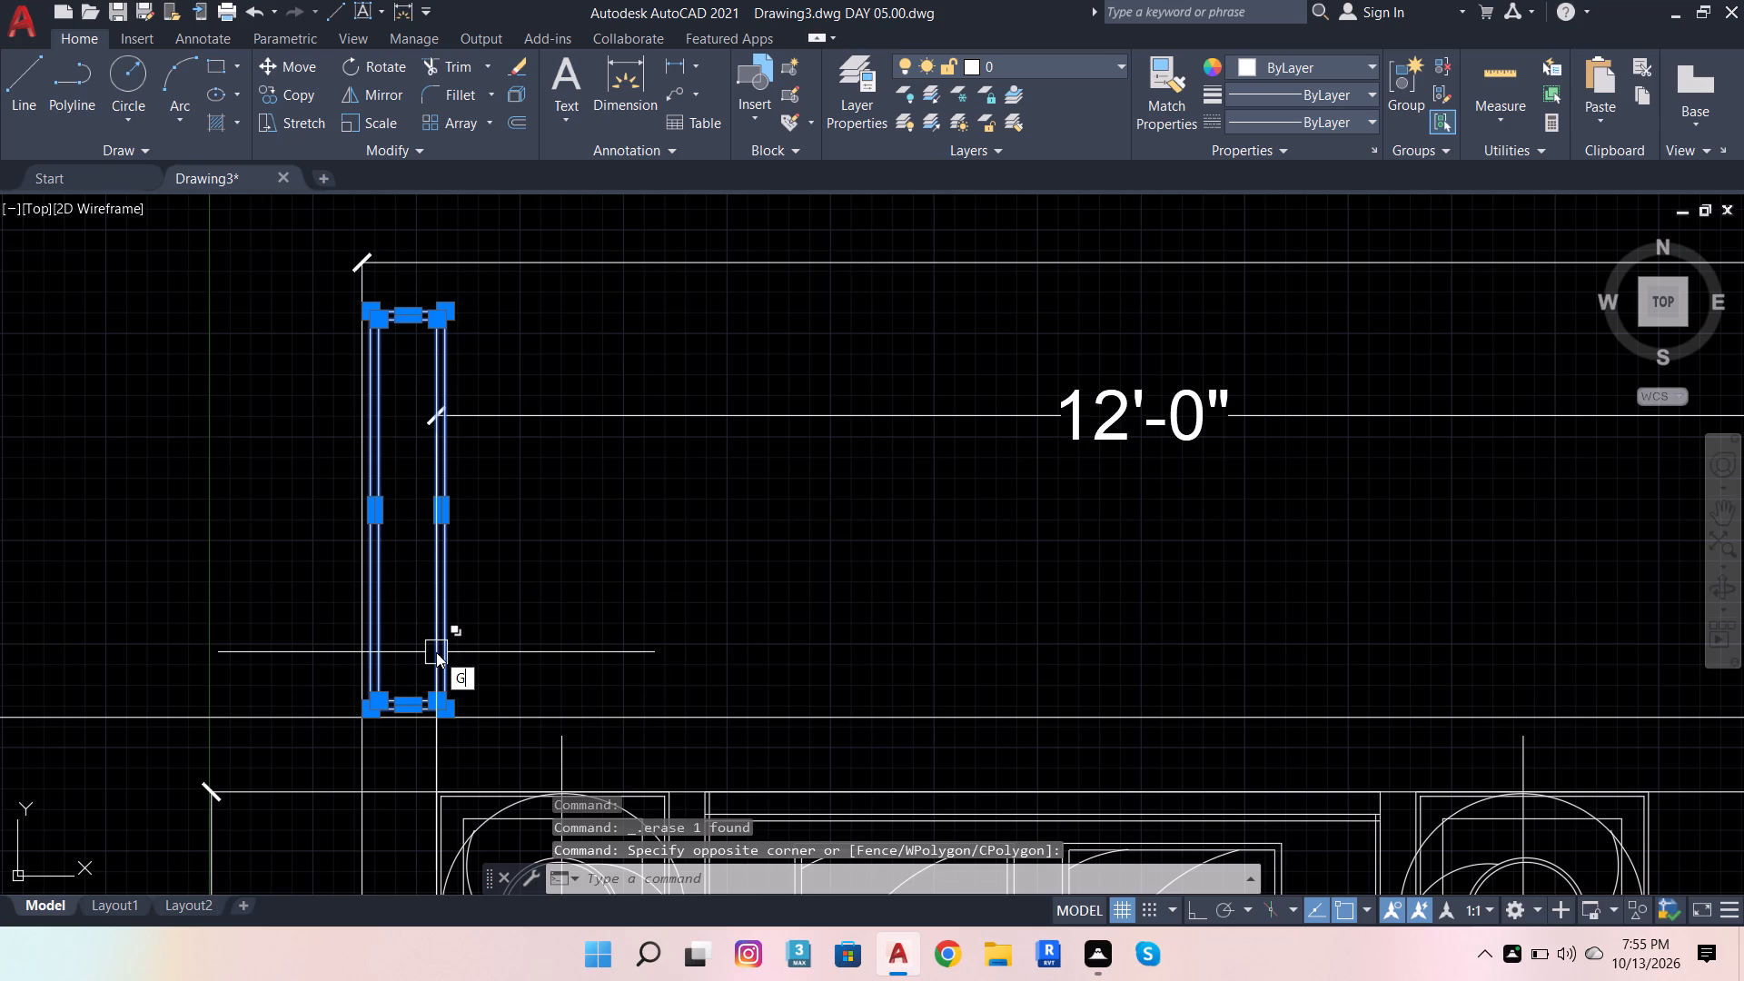
click(543, 700)
Copy the nested-rectangle group at the plan's northwest corner by its lower-left corner into the empty area west of the plan.
scroll(351, 704, up, 2)
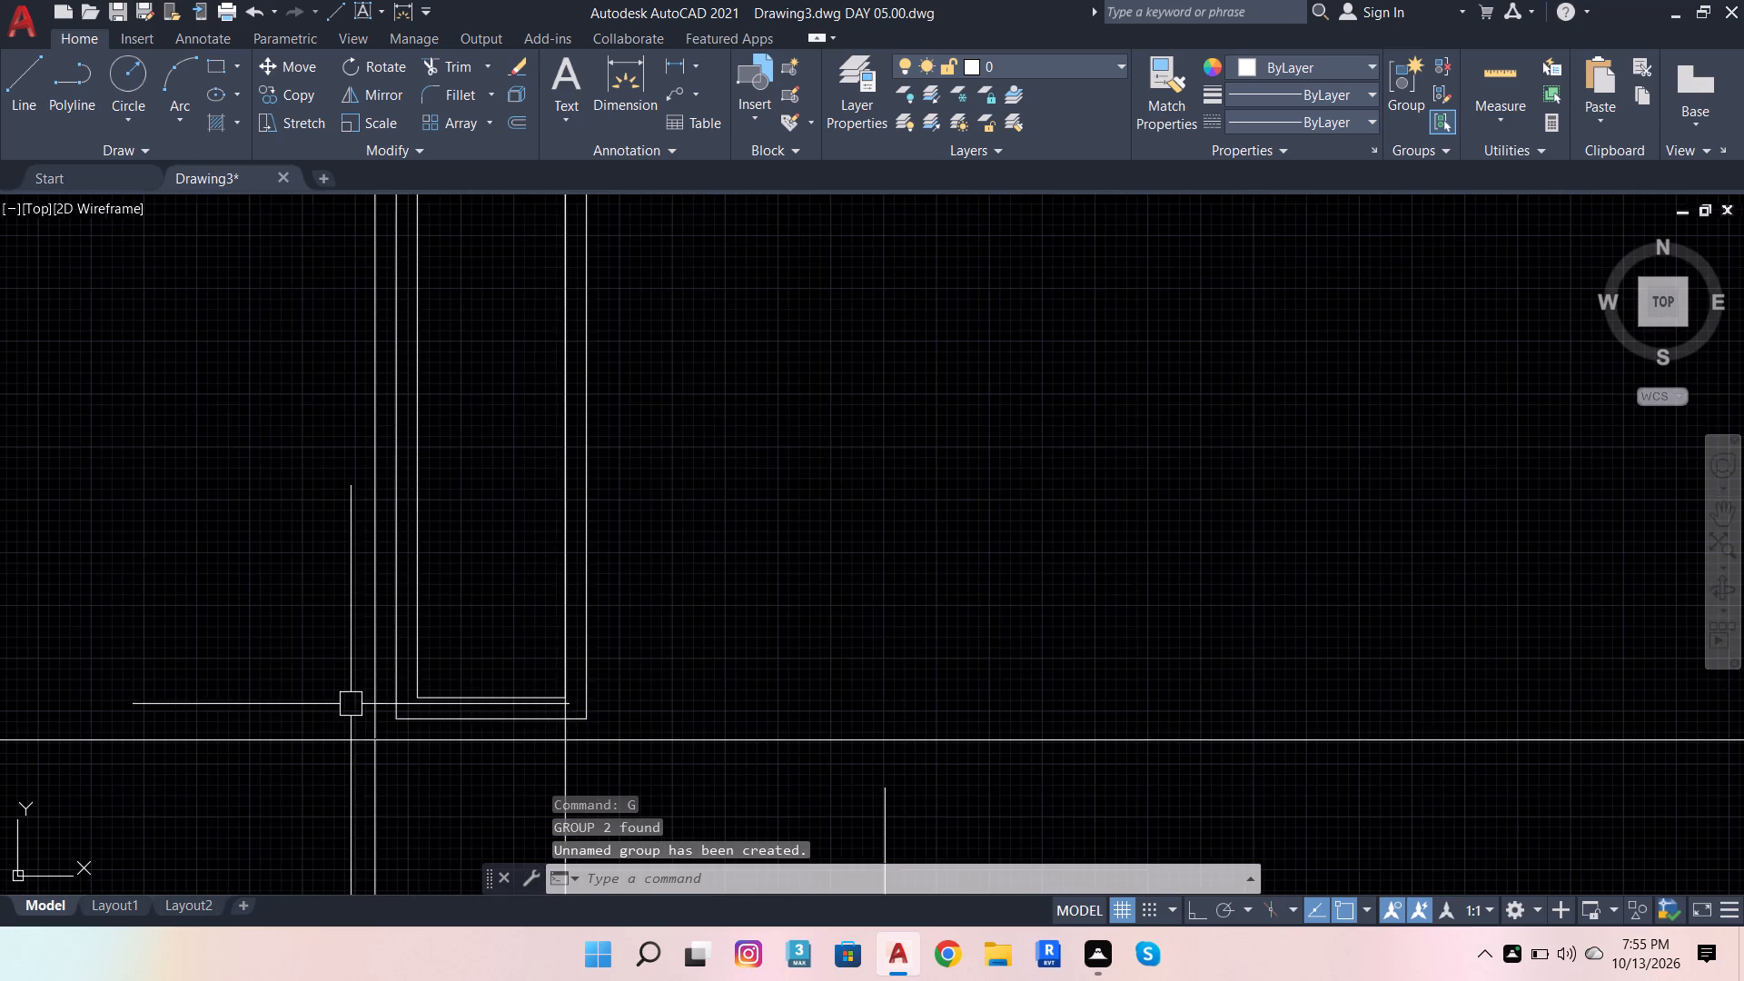
click(459, 715)
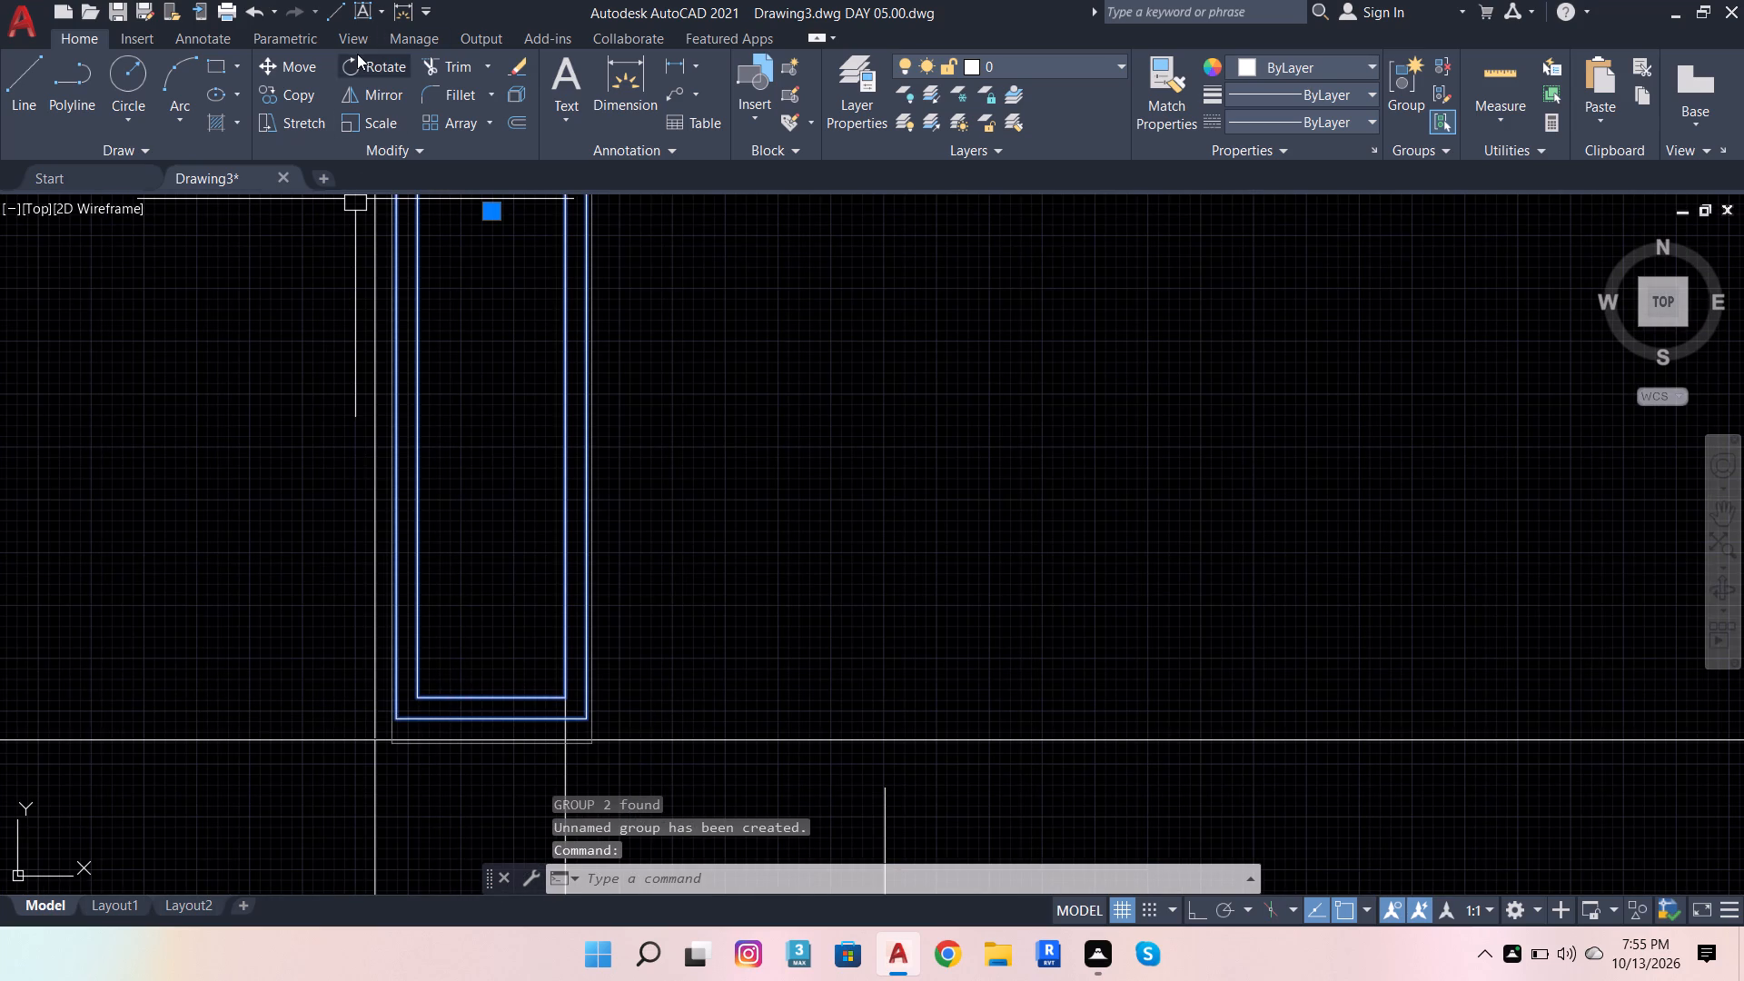
click(278, 94)
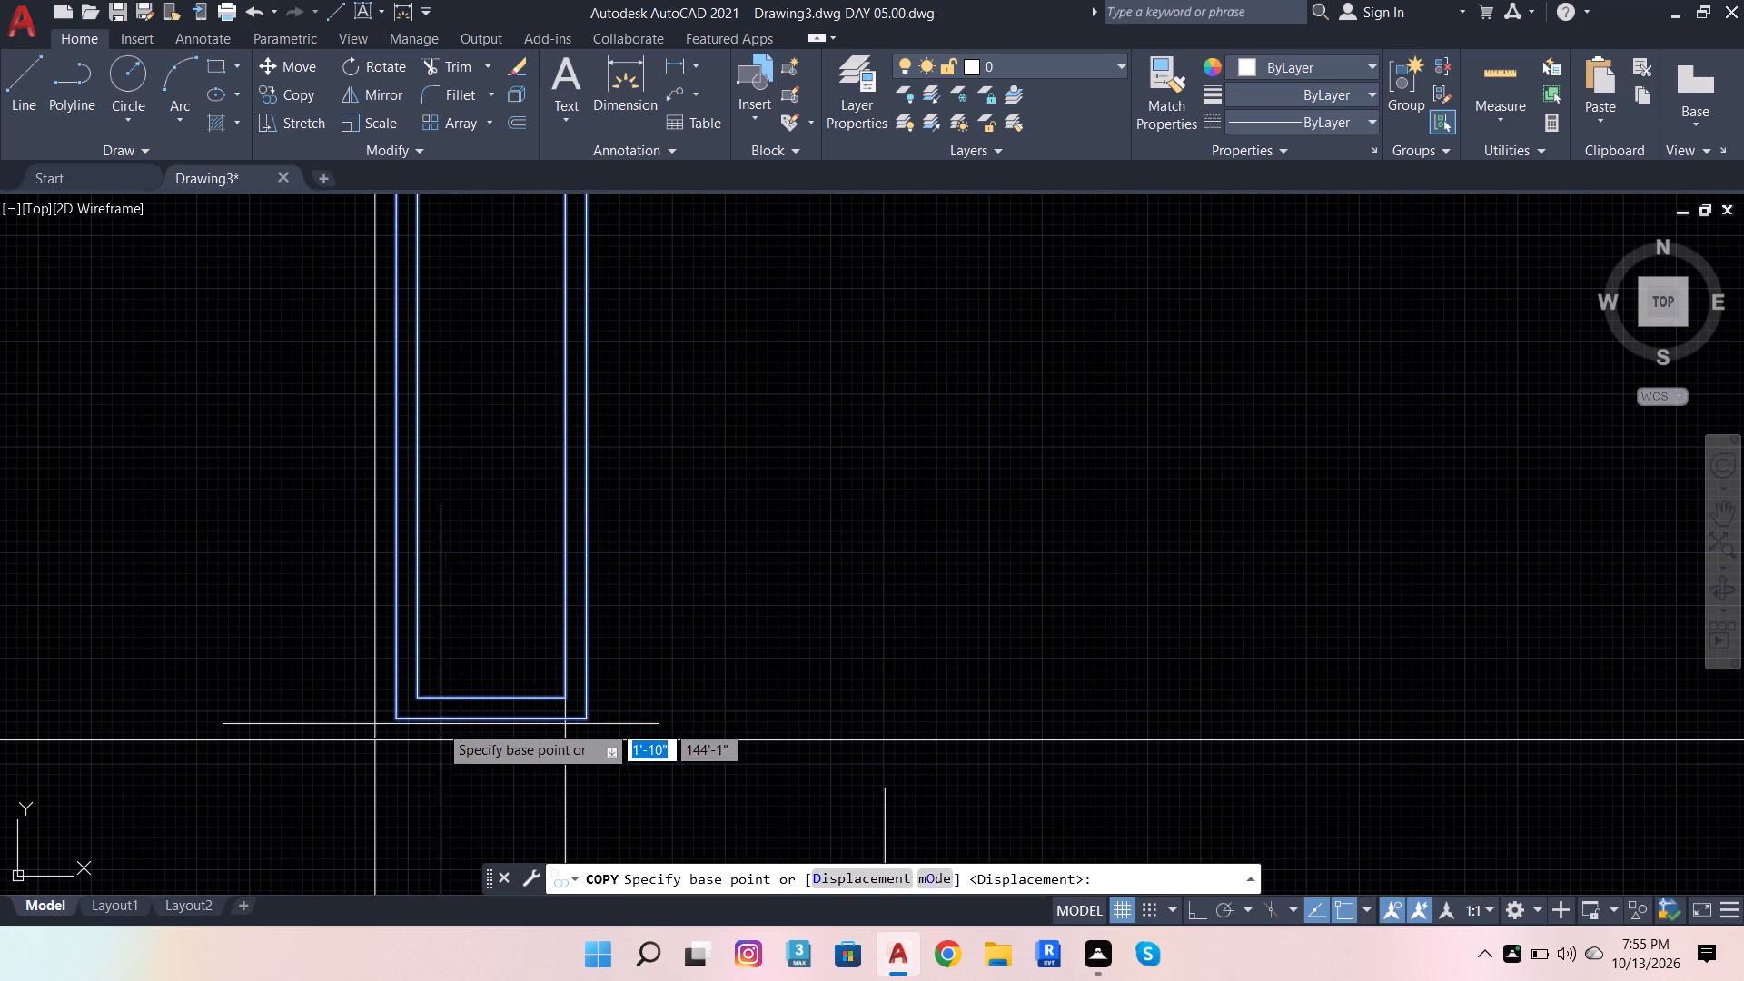
click(396, 718)
scroll(502, 626, down, 2)
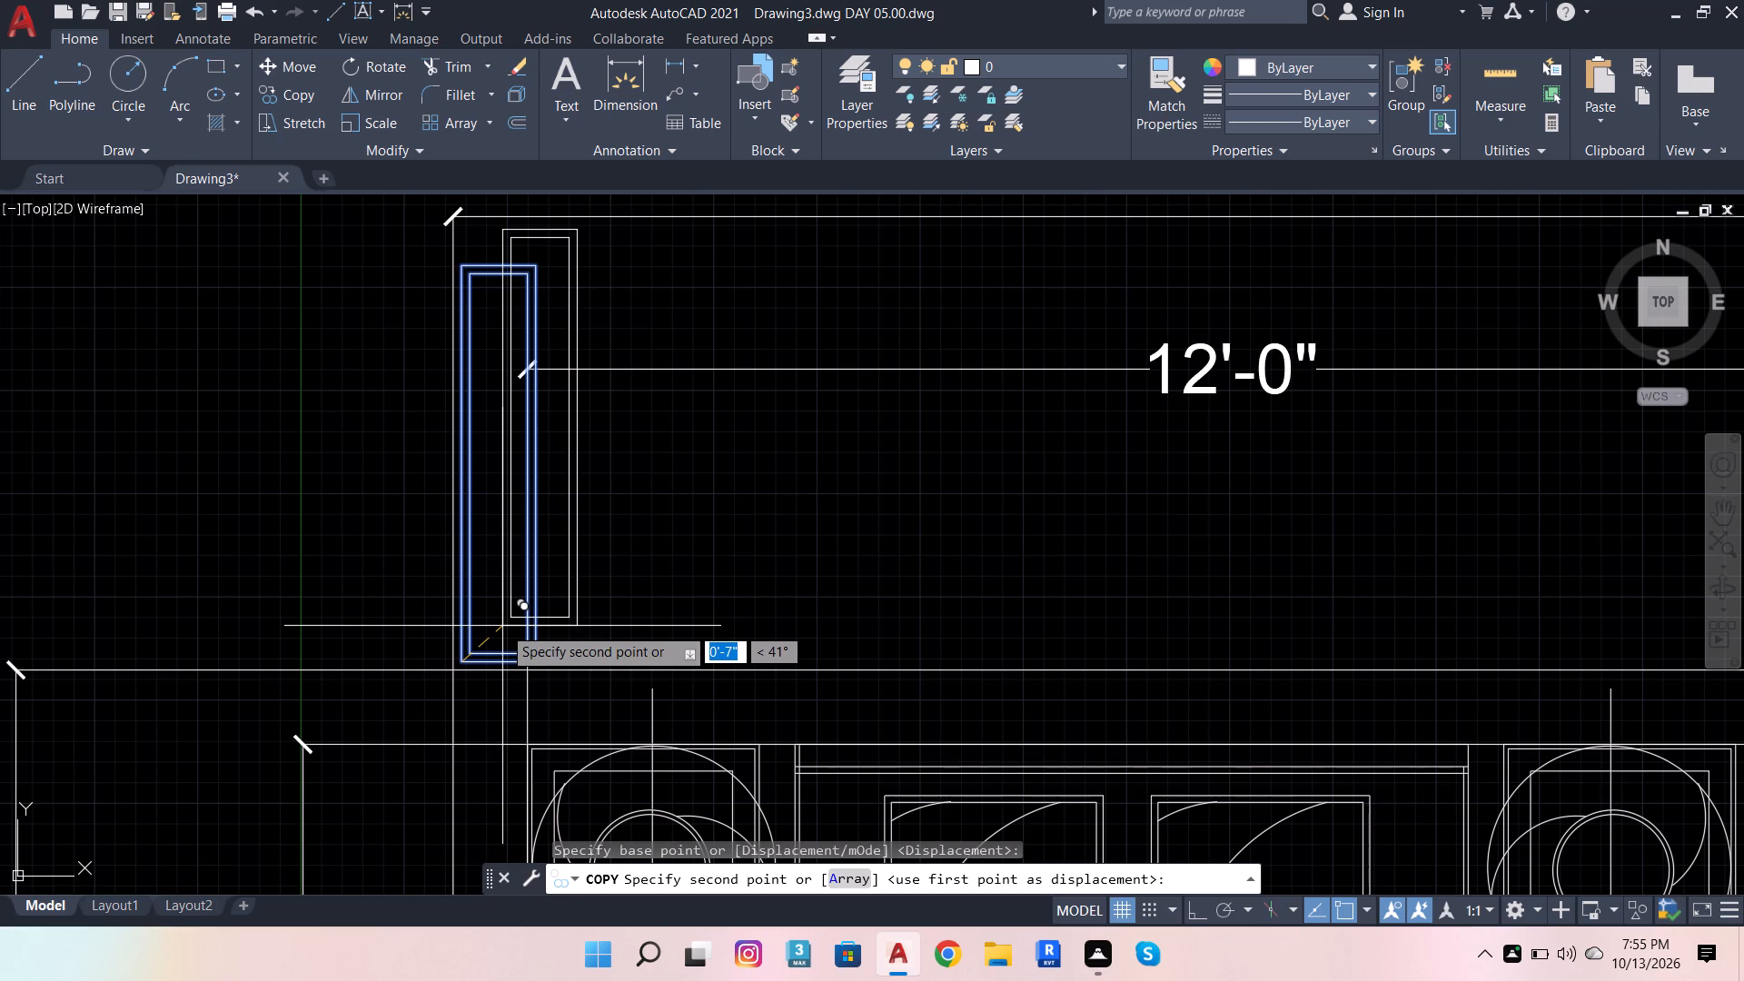
scroll(520, 666, down, 3)
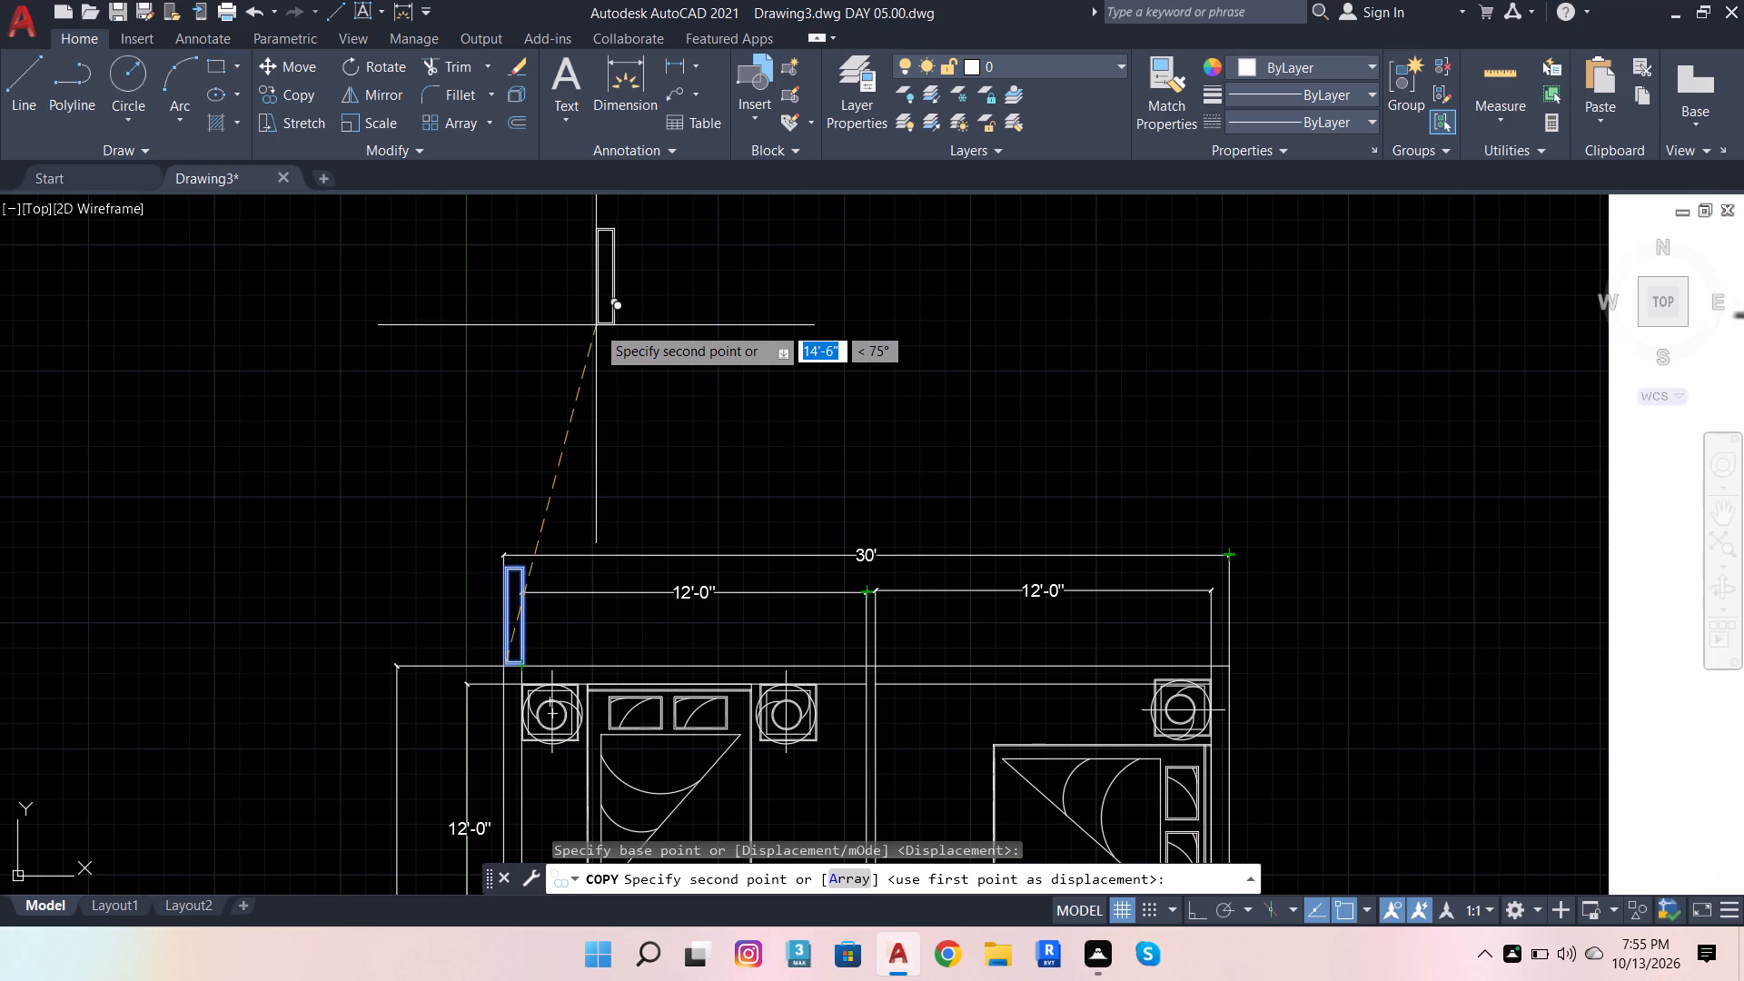
scroll(499, 228, down, 2)
scroll(523, 453, up, 2)
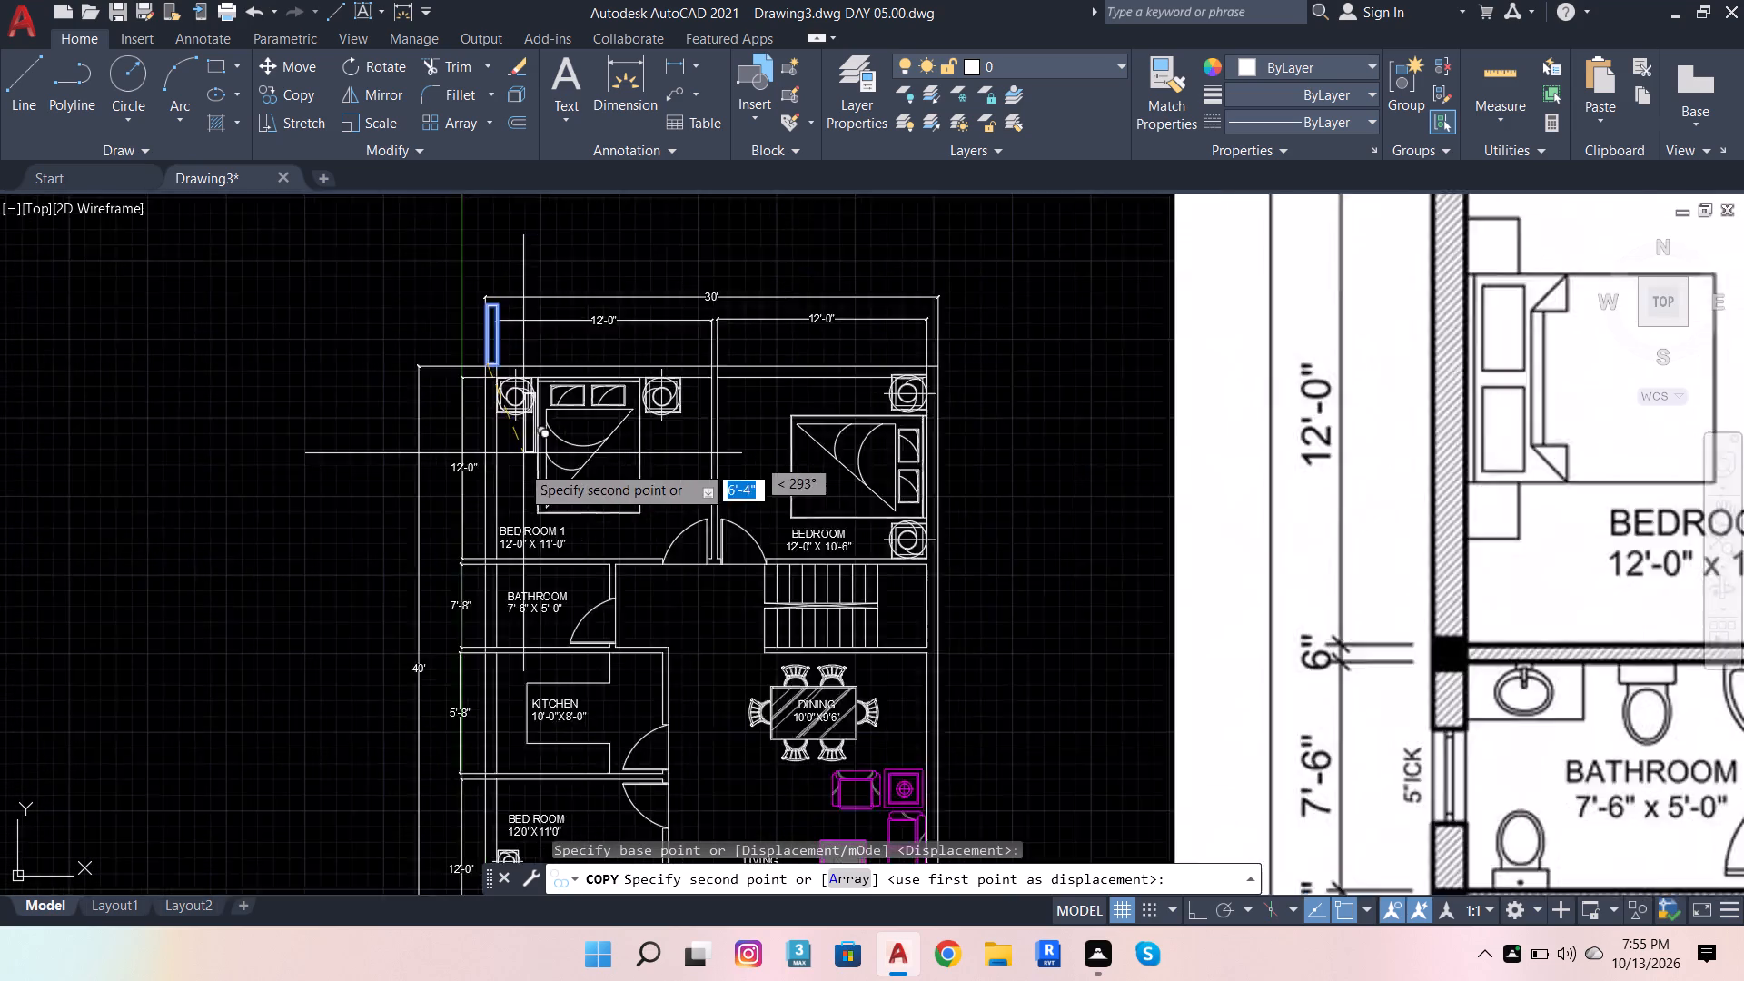
scroll(517, 468, up, 1)
scroll(451, 525, up, 3)
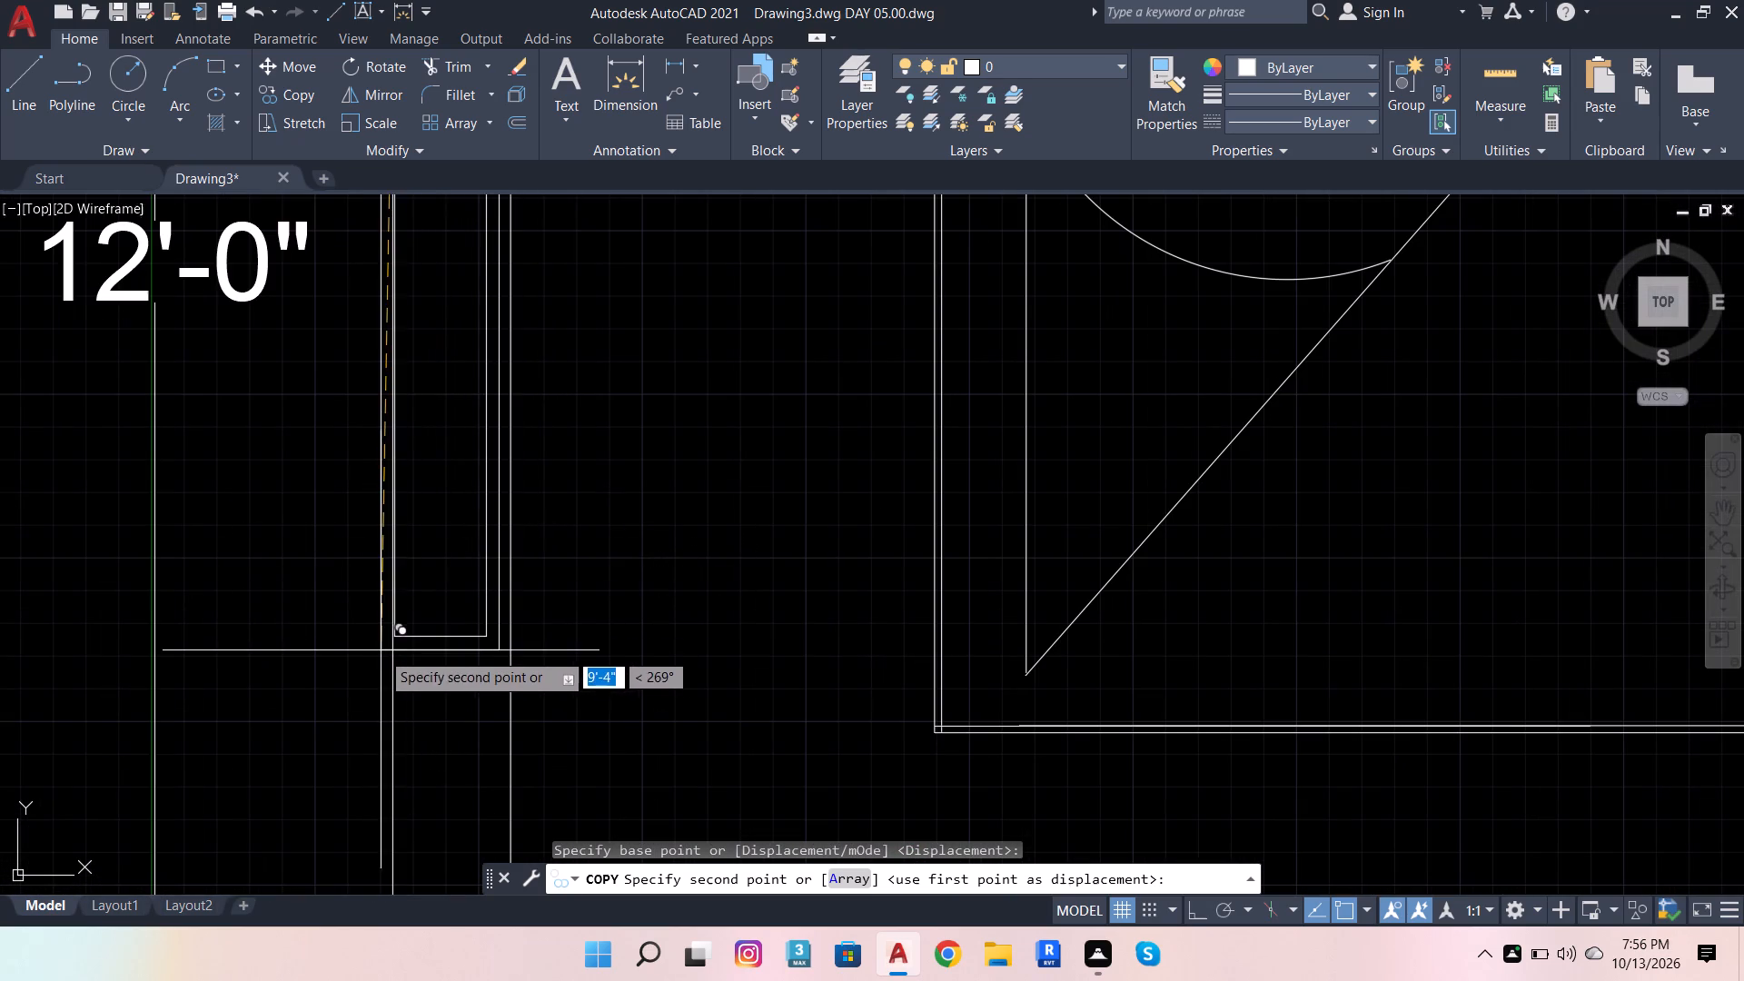
click(393, 661)
scroll(490, 569, down, 5)
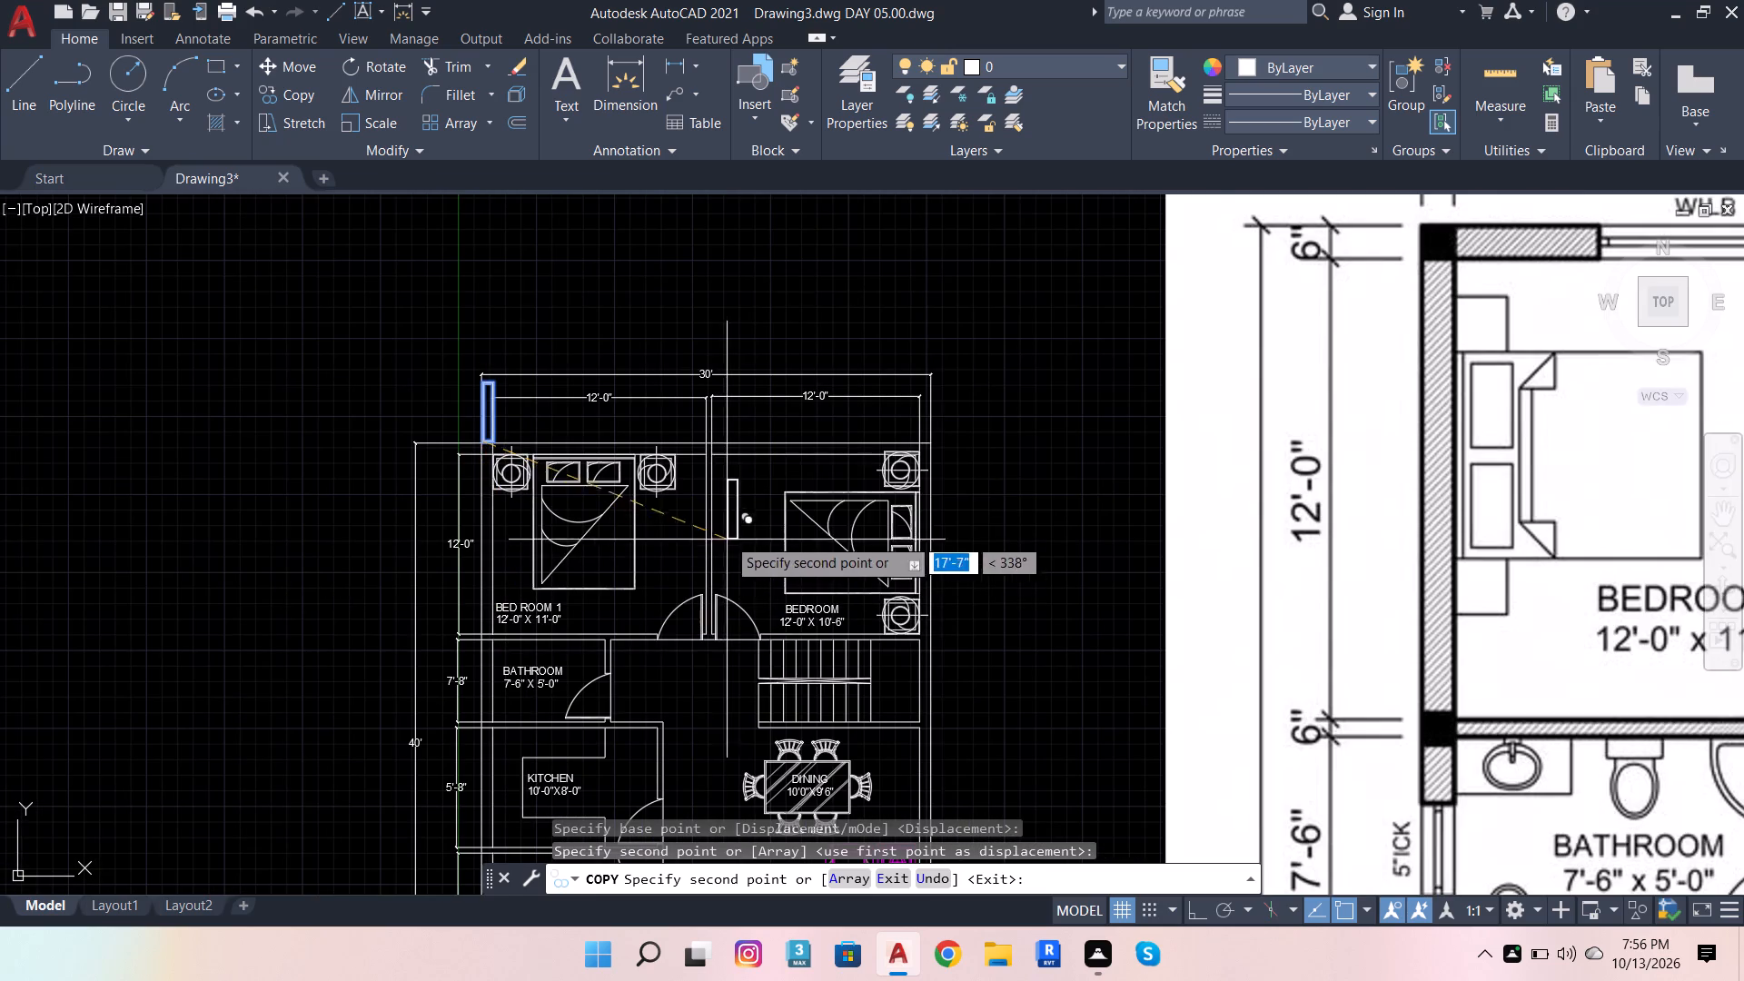
scroll(744, 469, down, 2)
scroll(662, 654, up, 2)
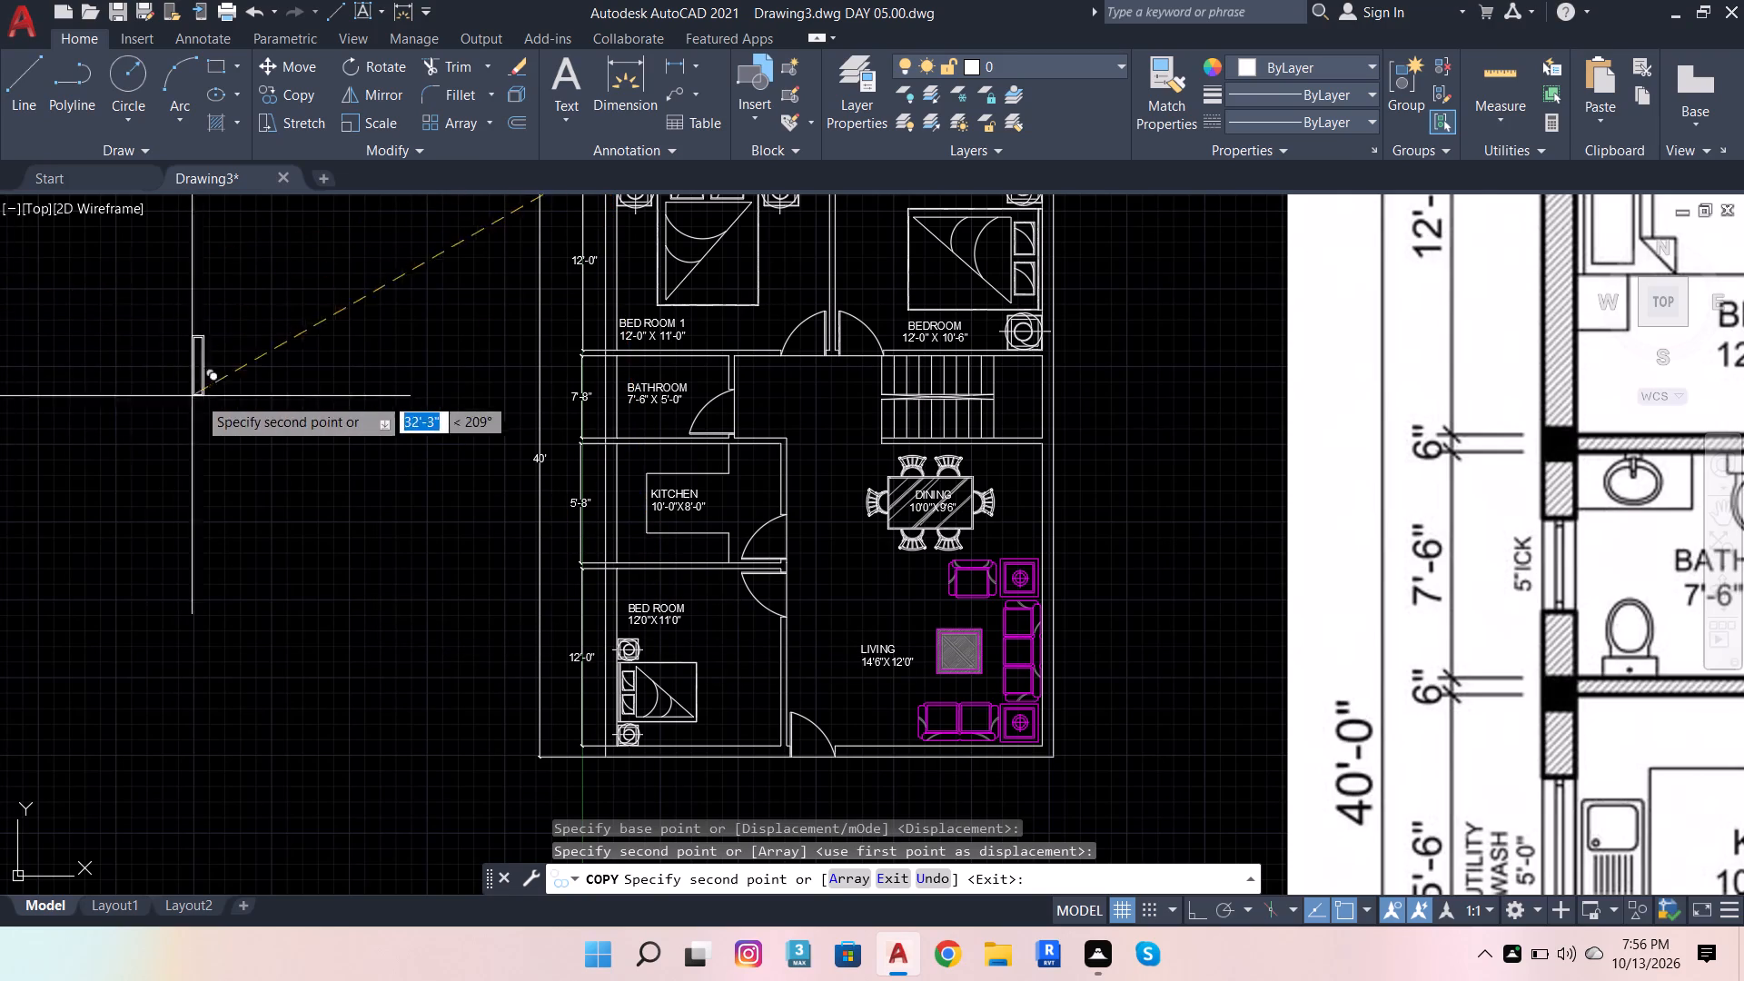
scroll(291, 385, down, 3)
scroll(292, 337, up, 3)
click(292, 337)
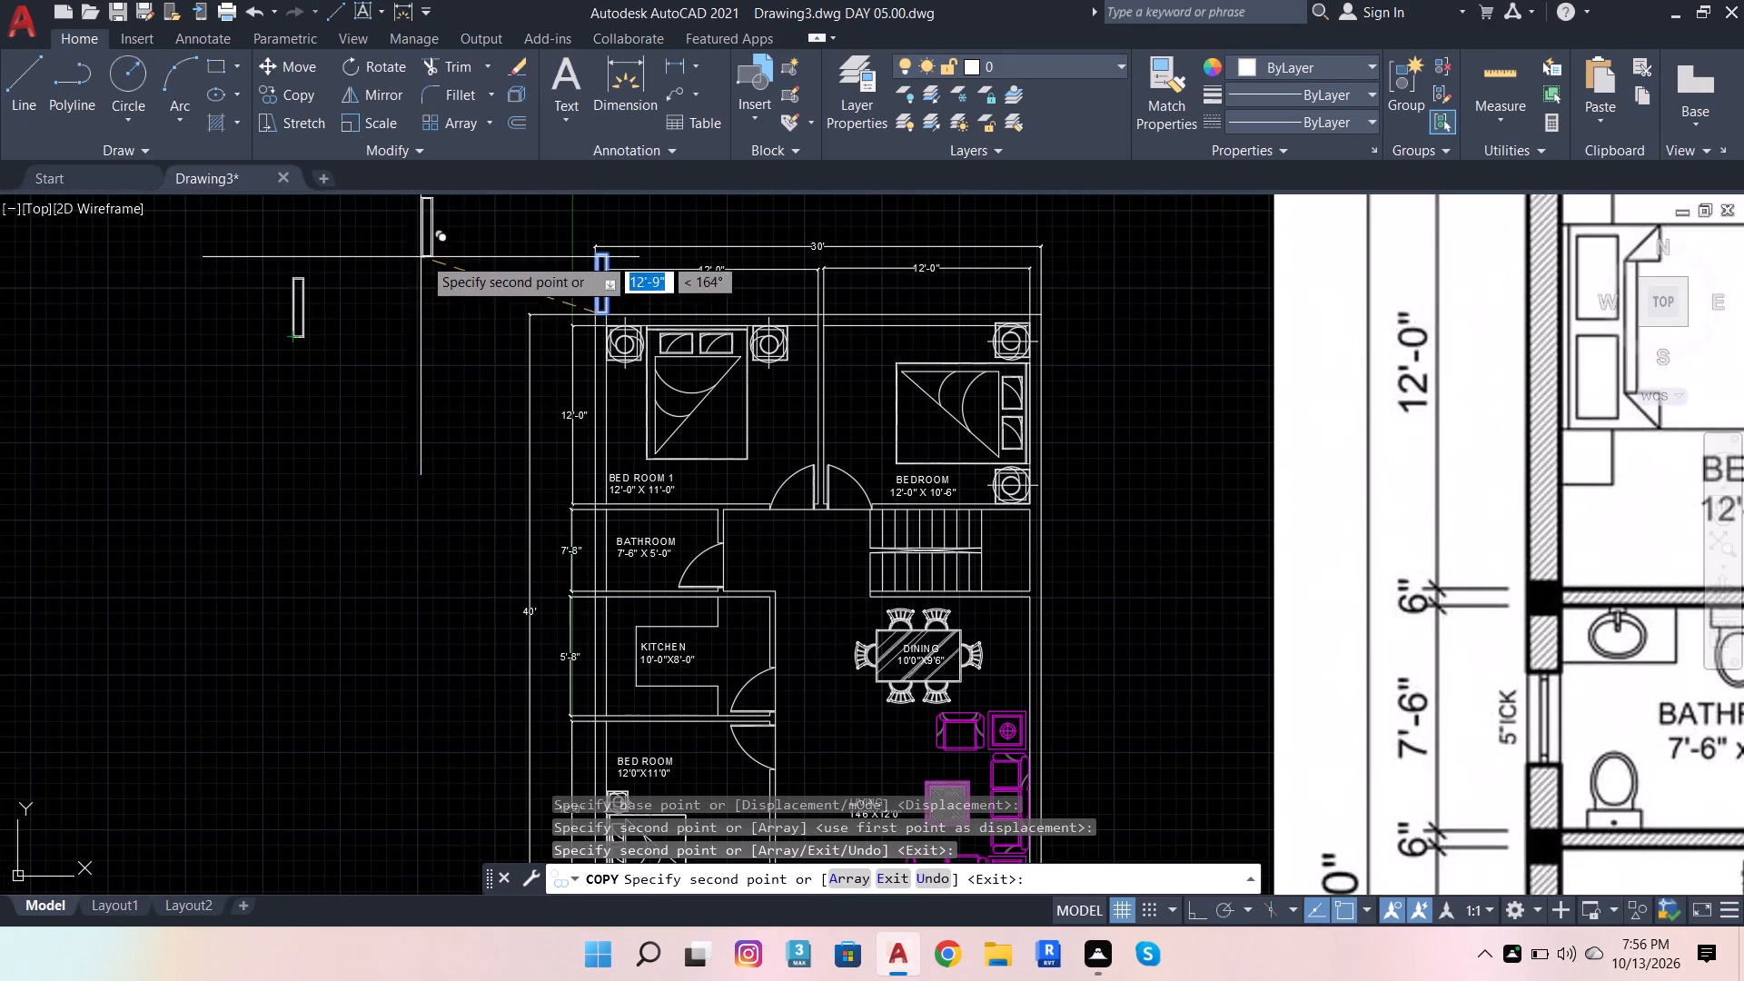
key(Escape)
Erase the nested rectangles remaining above the north wall at the plan's northwest corner.
scroll(615, 278, up, 3)
scroll(485, 348, down, 2)
scroll(459, 280, up, 1)
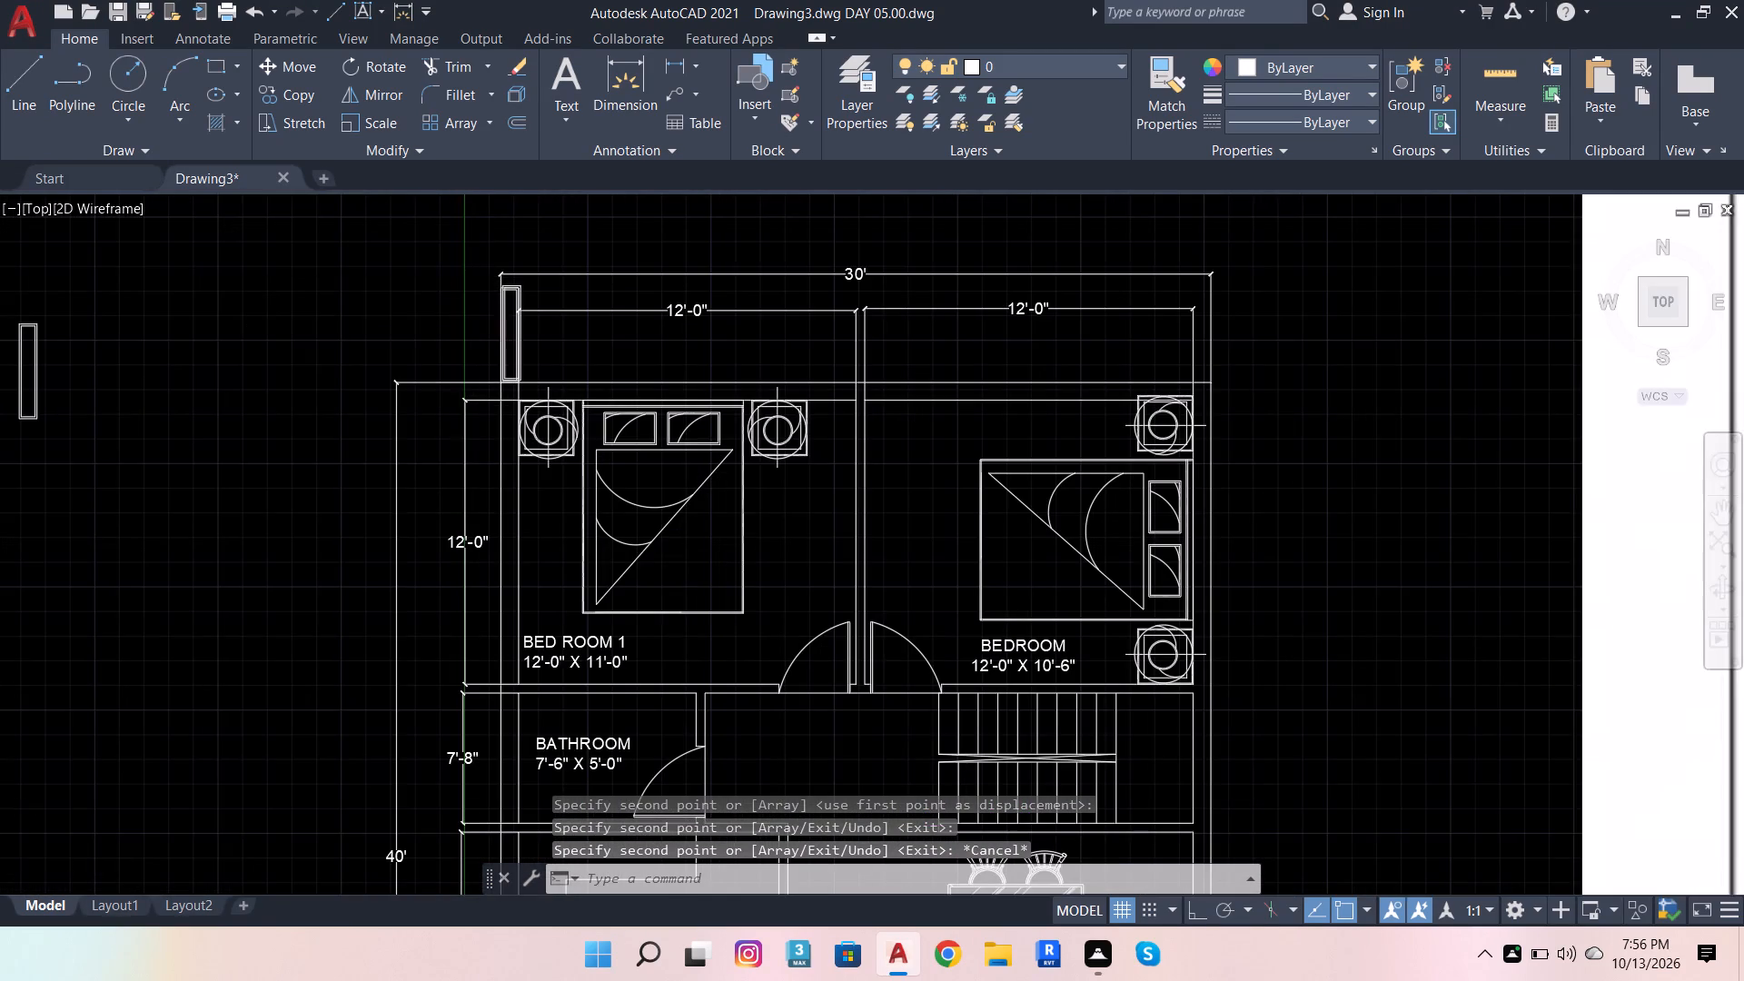
click(459, 278)
click(653, 450)
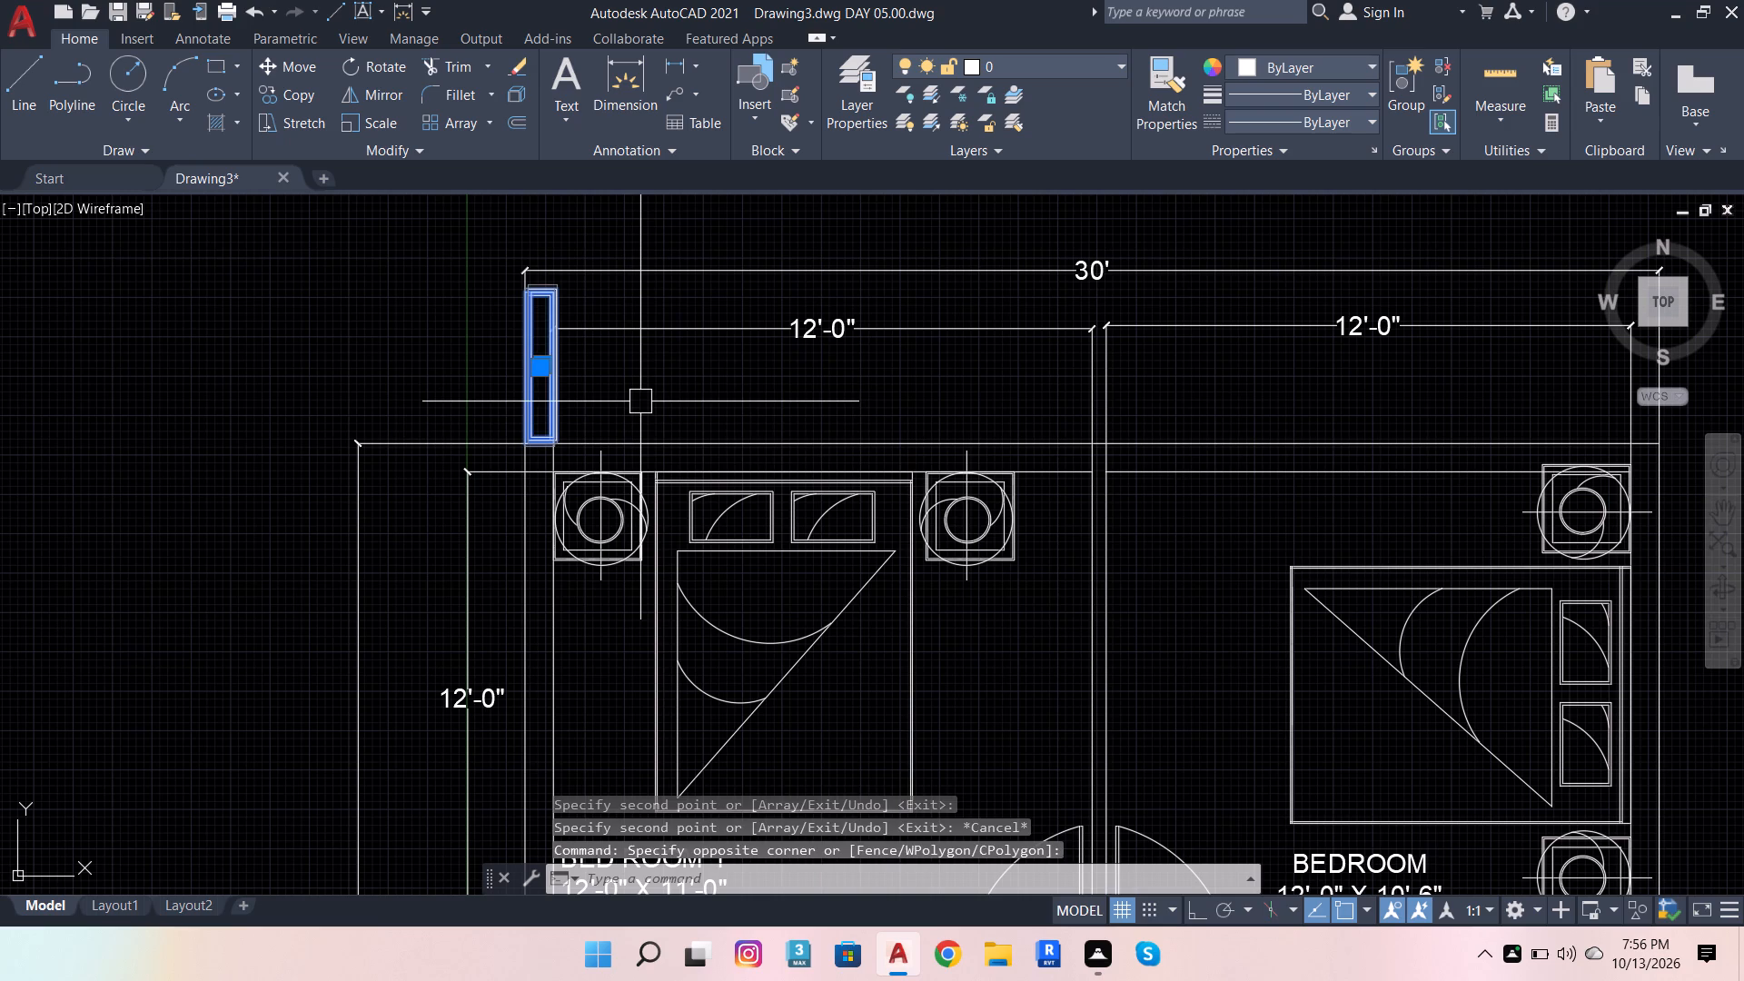
key(Delete)
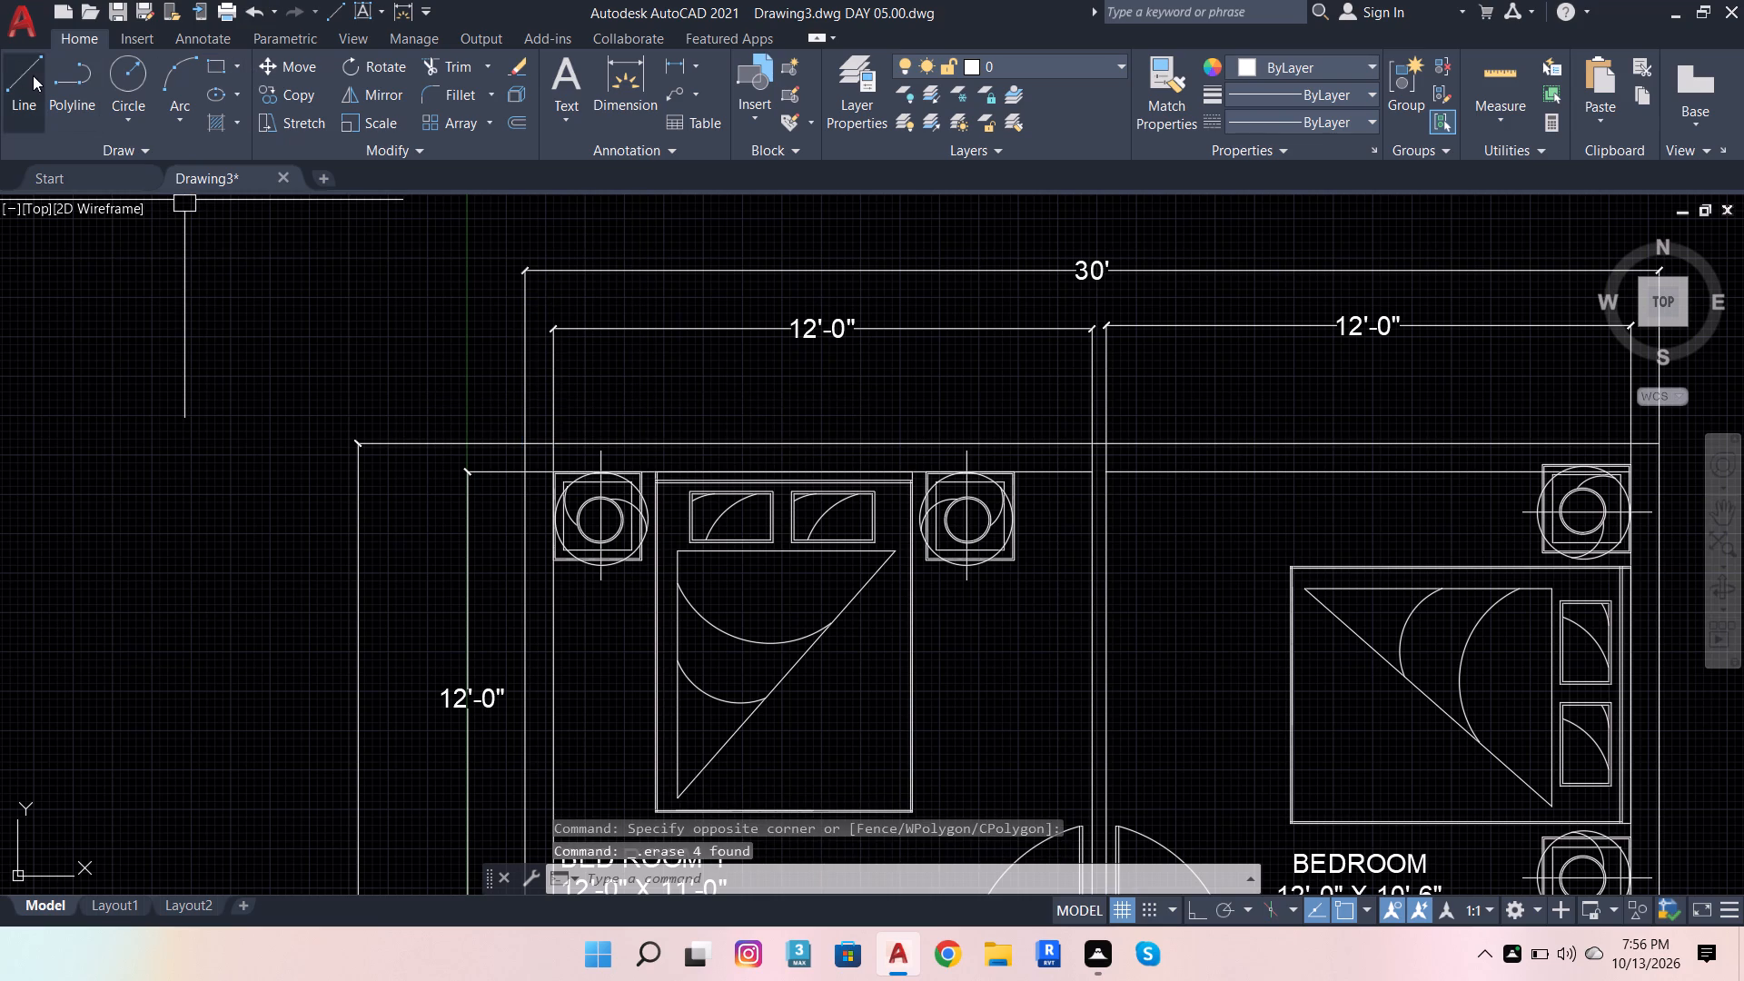
With Ortho on, draw a short vertical line across Bed Room 1's north wall, above the nightstand east of the bed.
click(33, 75)
scroll(226, 420, down, 3)
scroll(294, 502, up, 1)
scroll(319, 485, down, 1)
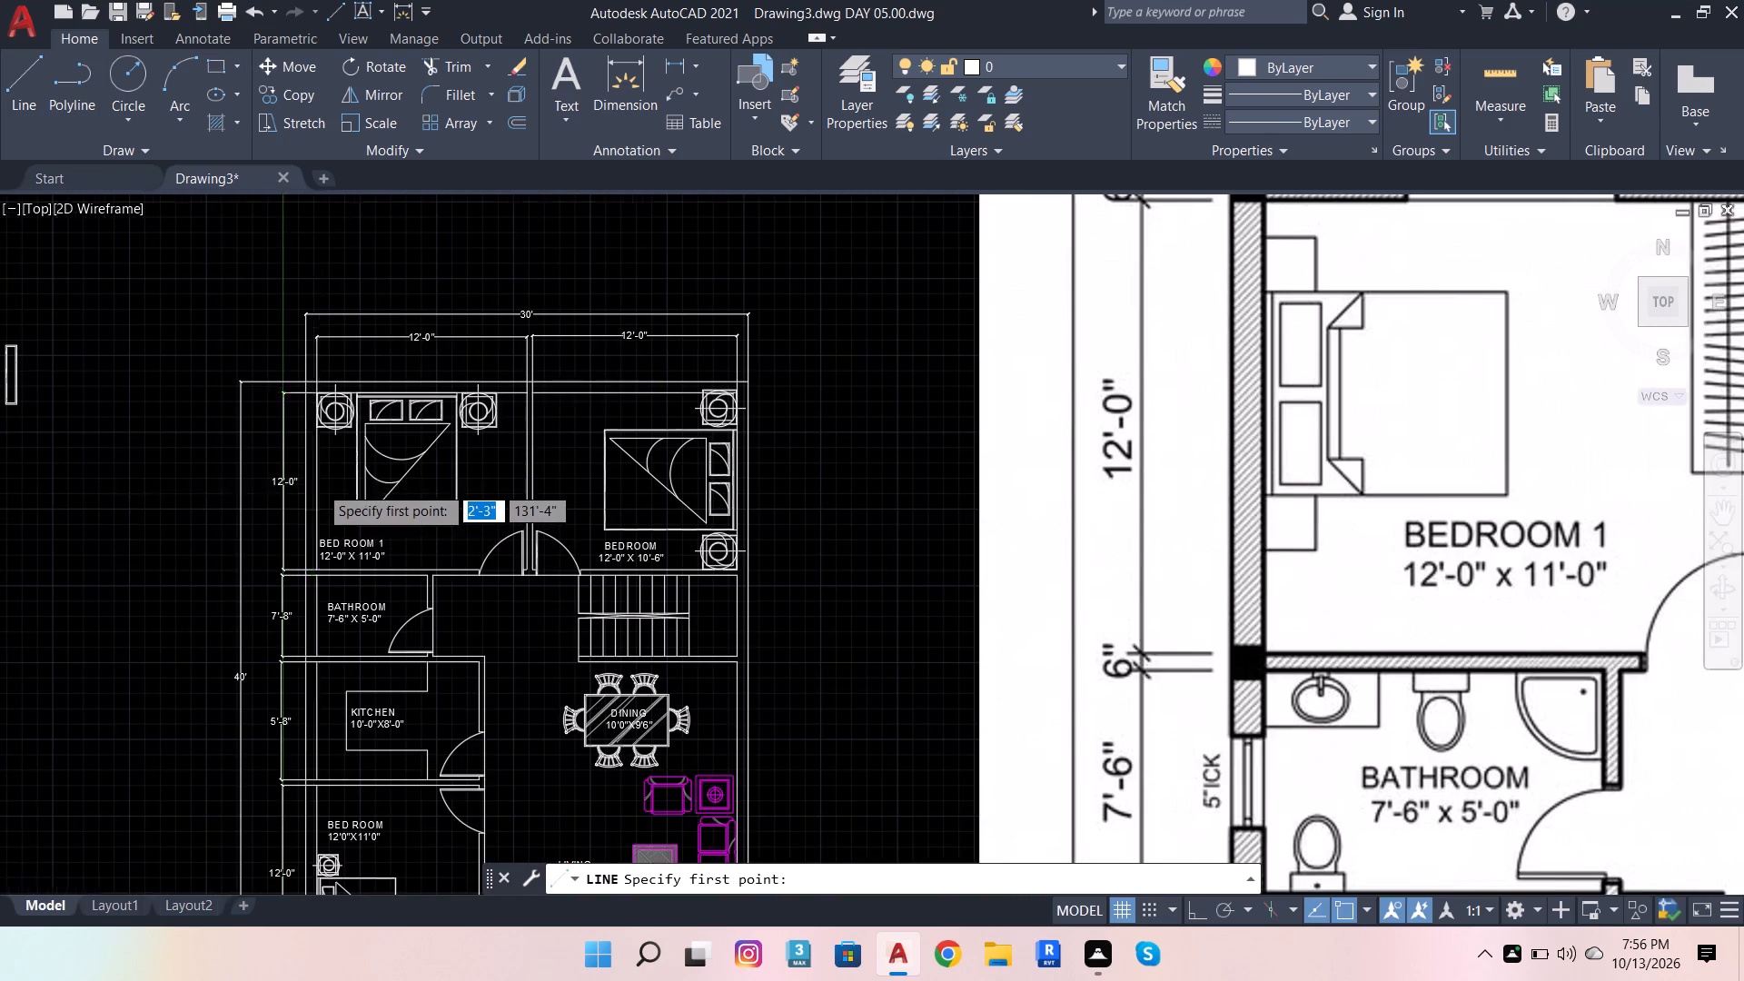
scroll(415, 414, up, 2)
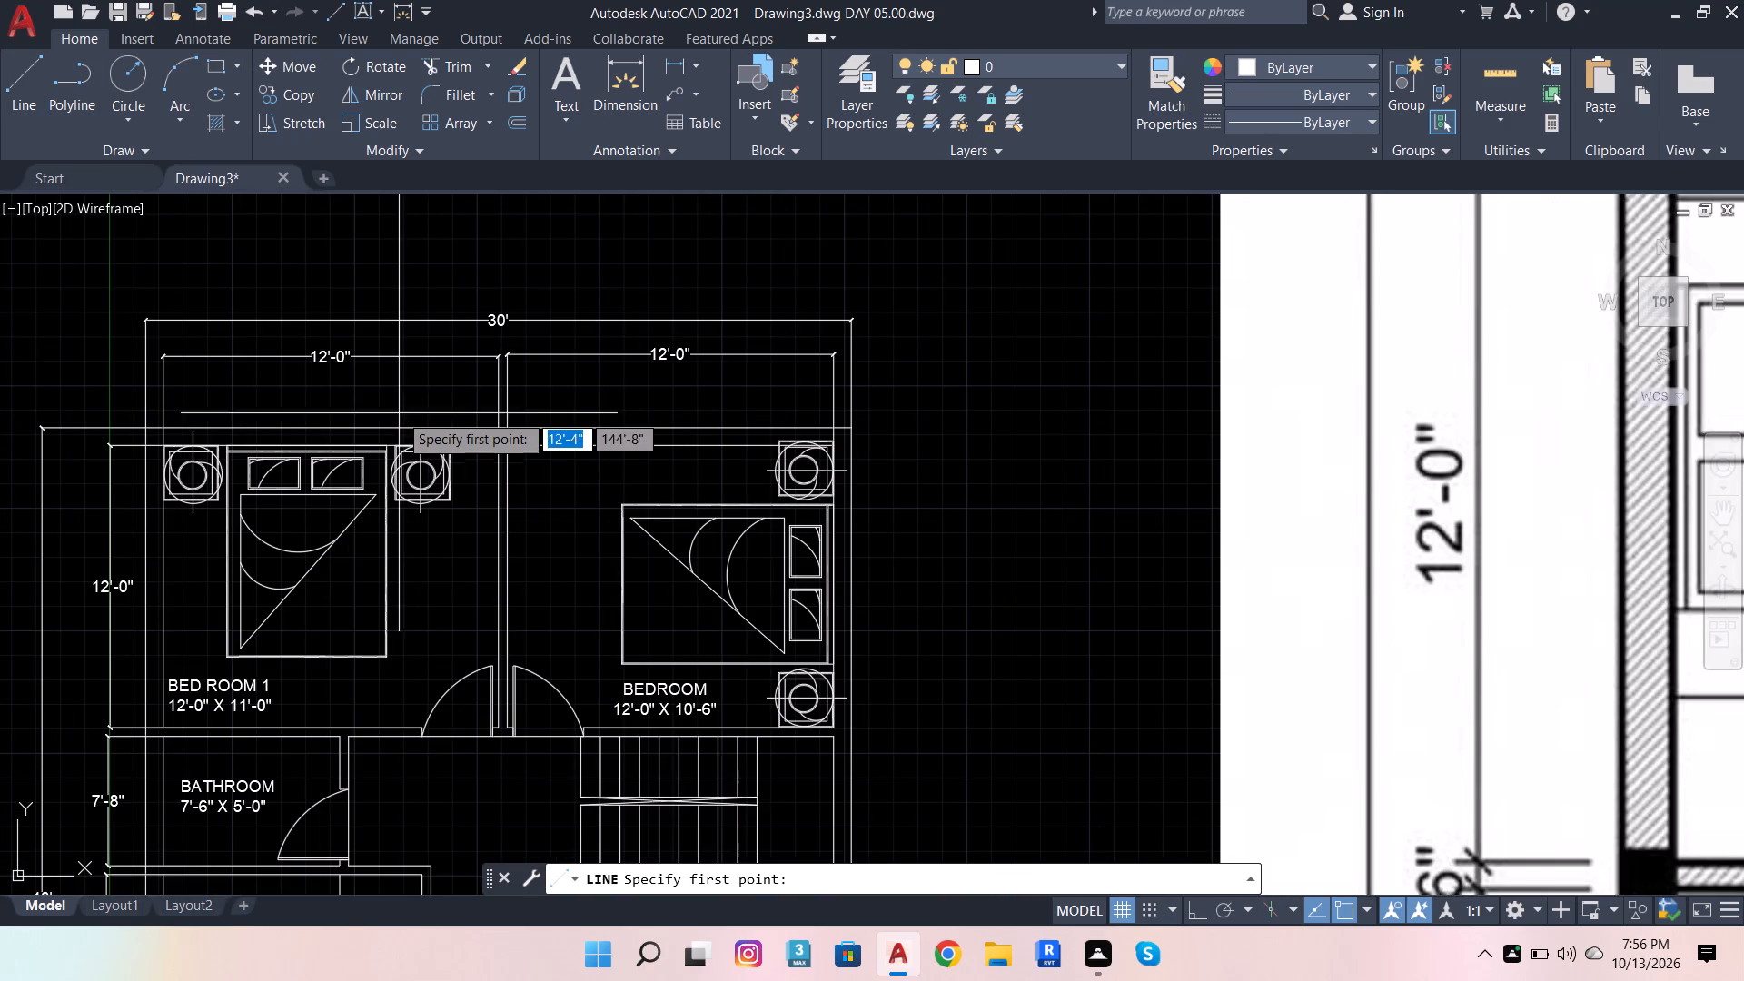
scroll(399, 416, up, 4)
click(401, 419)
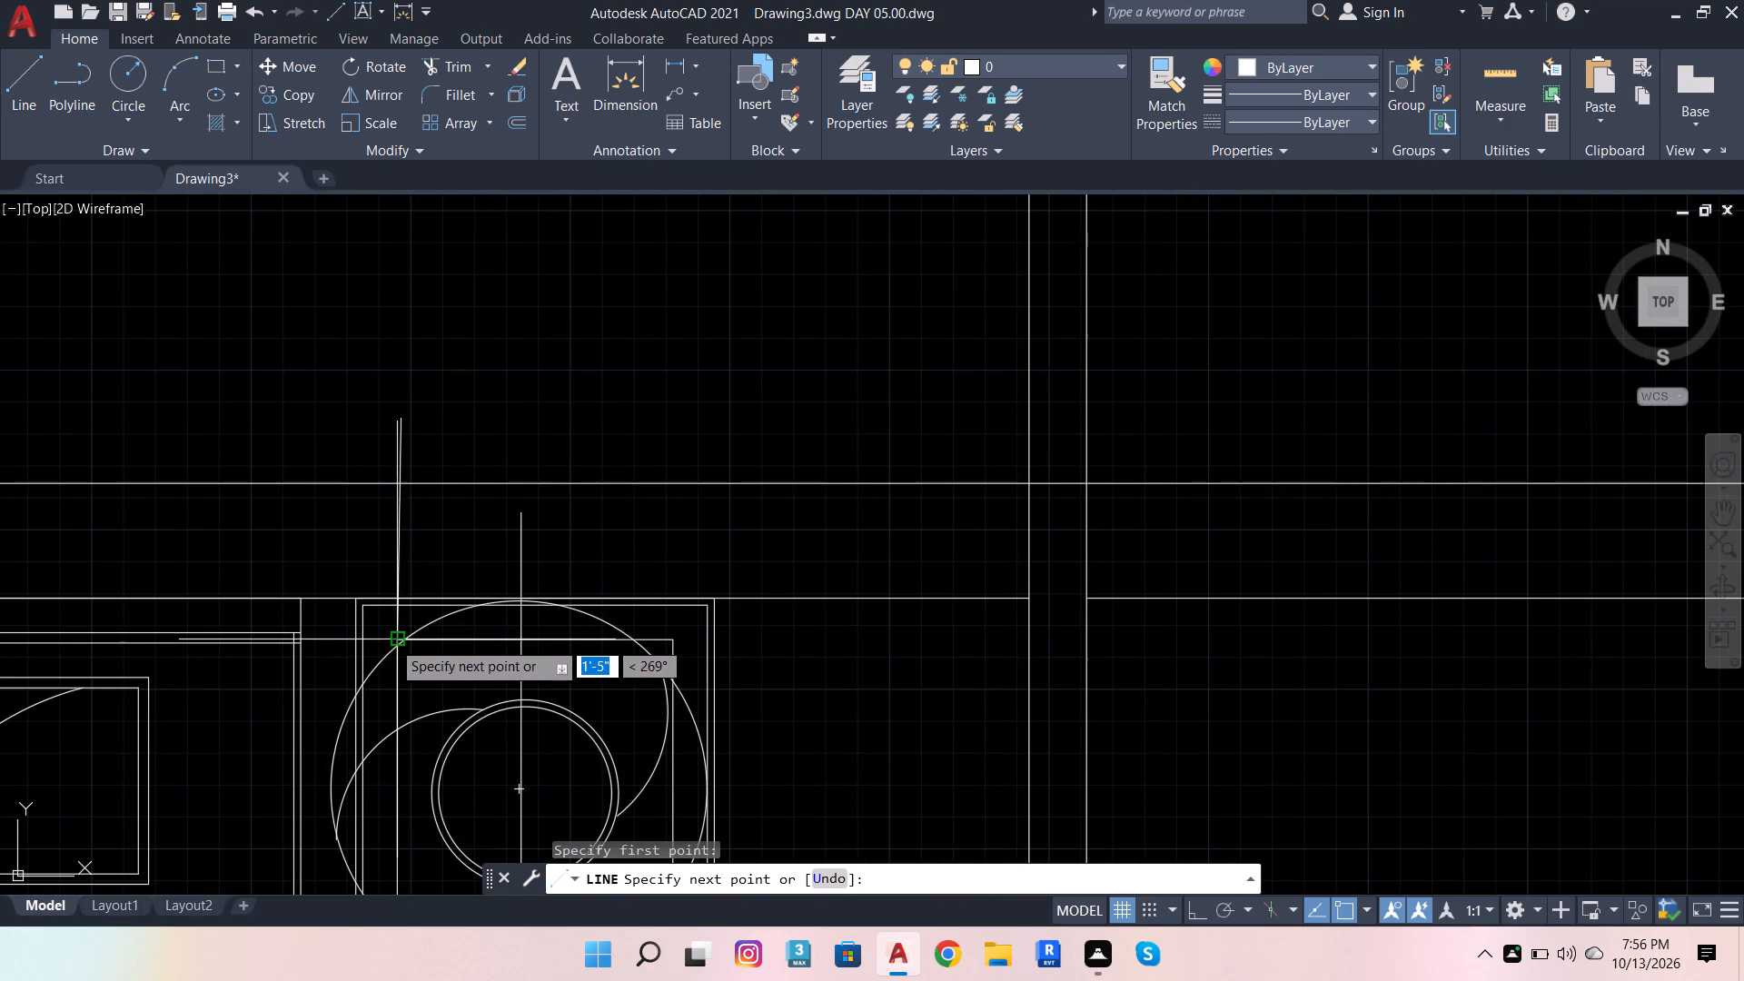
click(1195, 914)
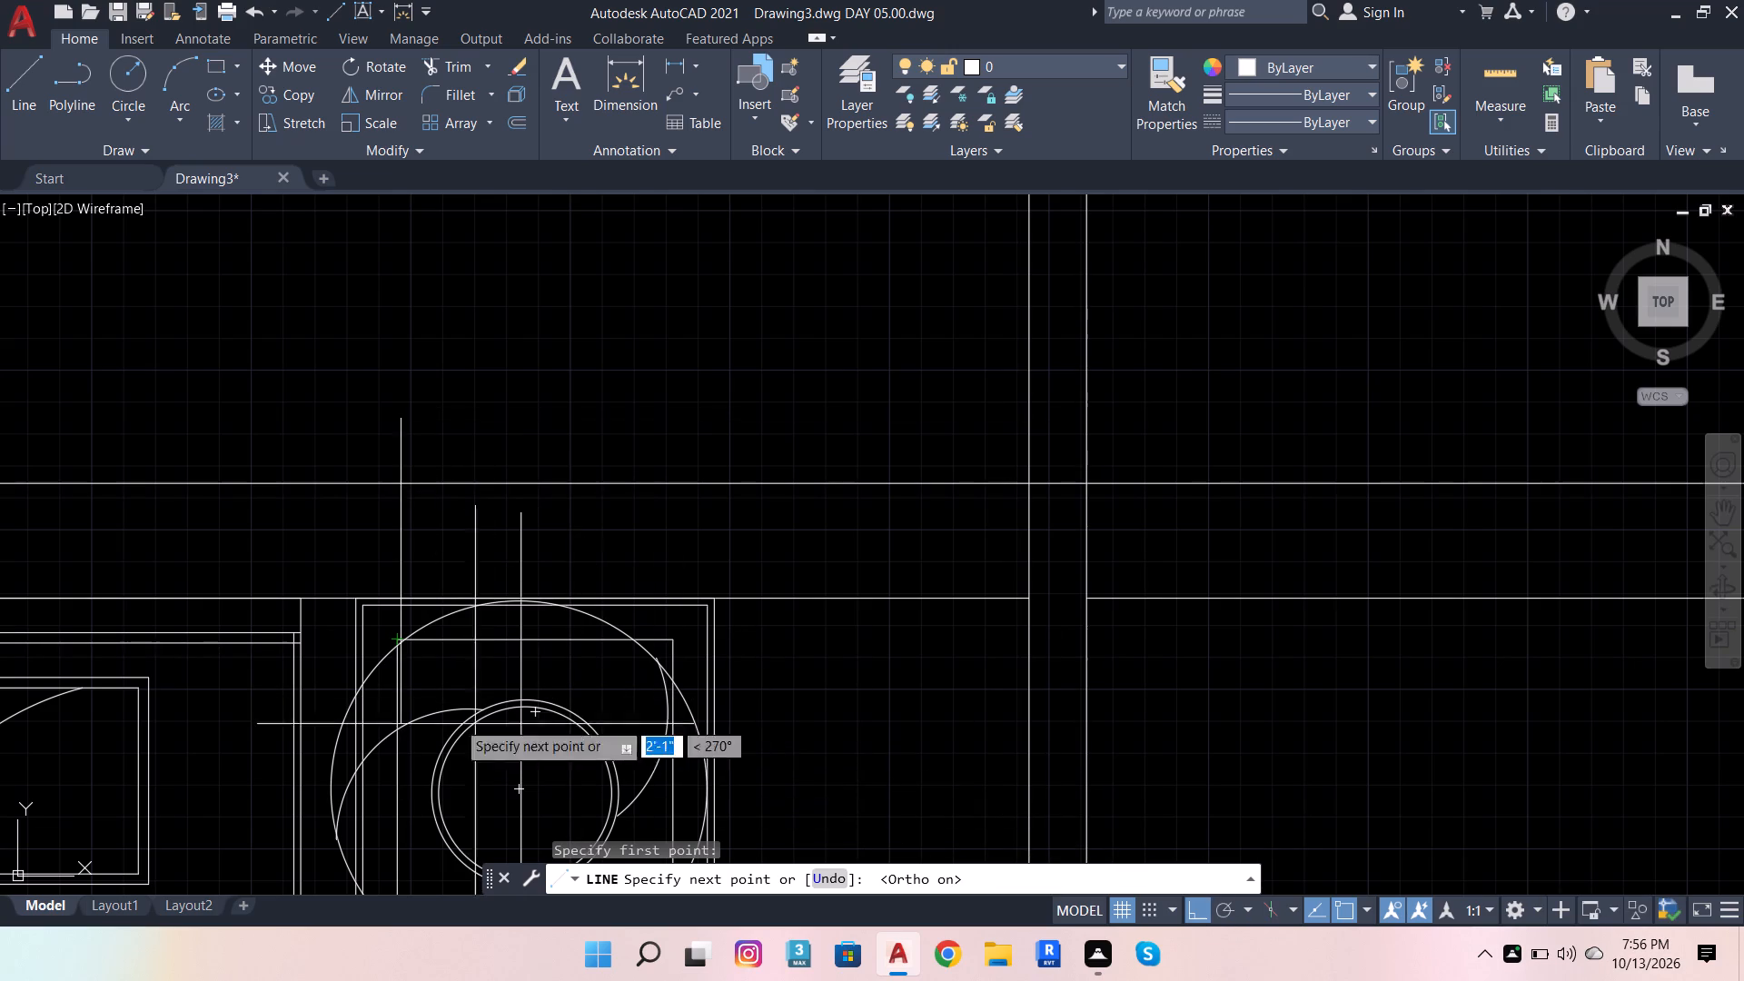
scroll(411, 635, up, 2)
click(374, 614)
scroll(454, 566, down, 3)
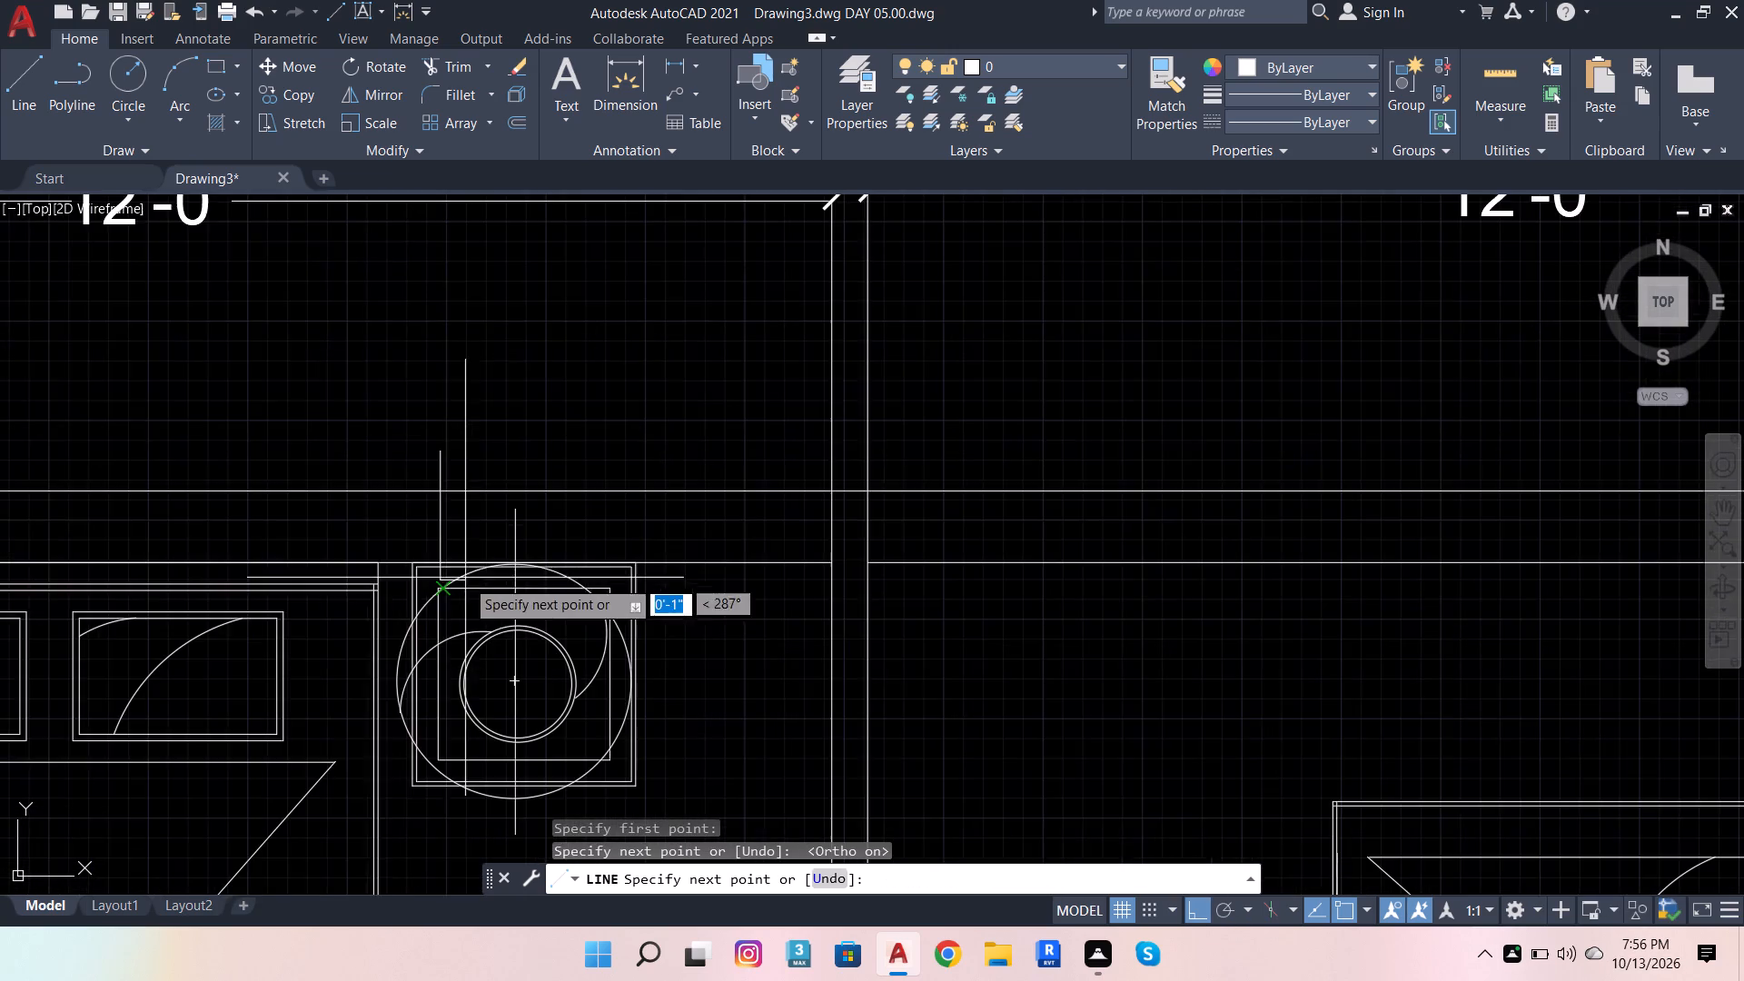
scroll(333, 530, down, 3)
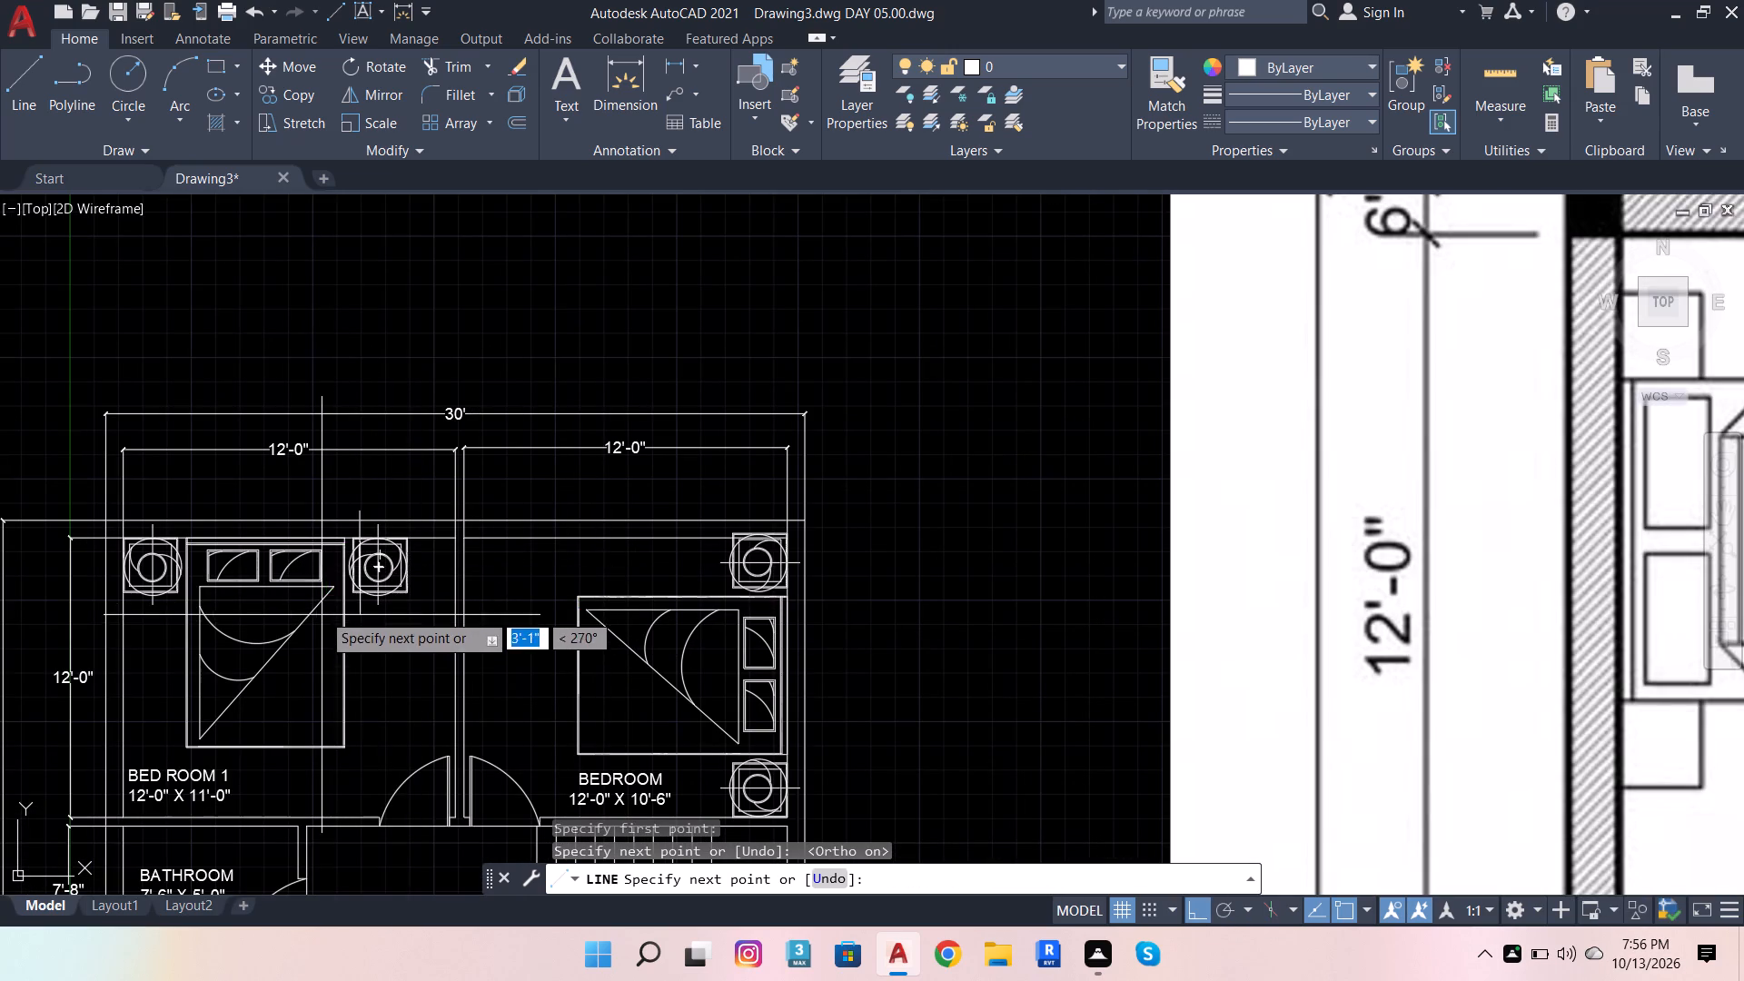
key(space)
Draw a short vertical line across the north wall of the northeast bedroom, west of its nightstand.
scroll(330, 610, down, 4)
scroll(352, 677, up, 2)
scroll(432, 538, up, 2)
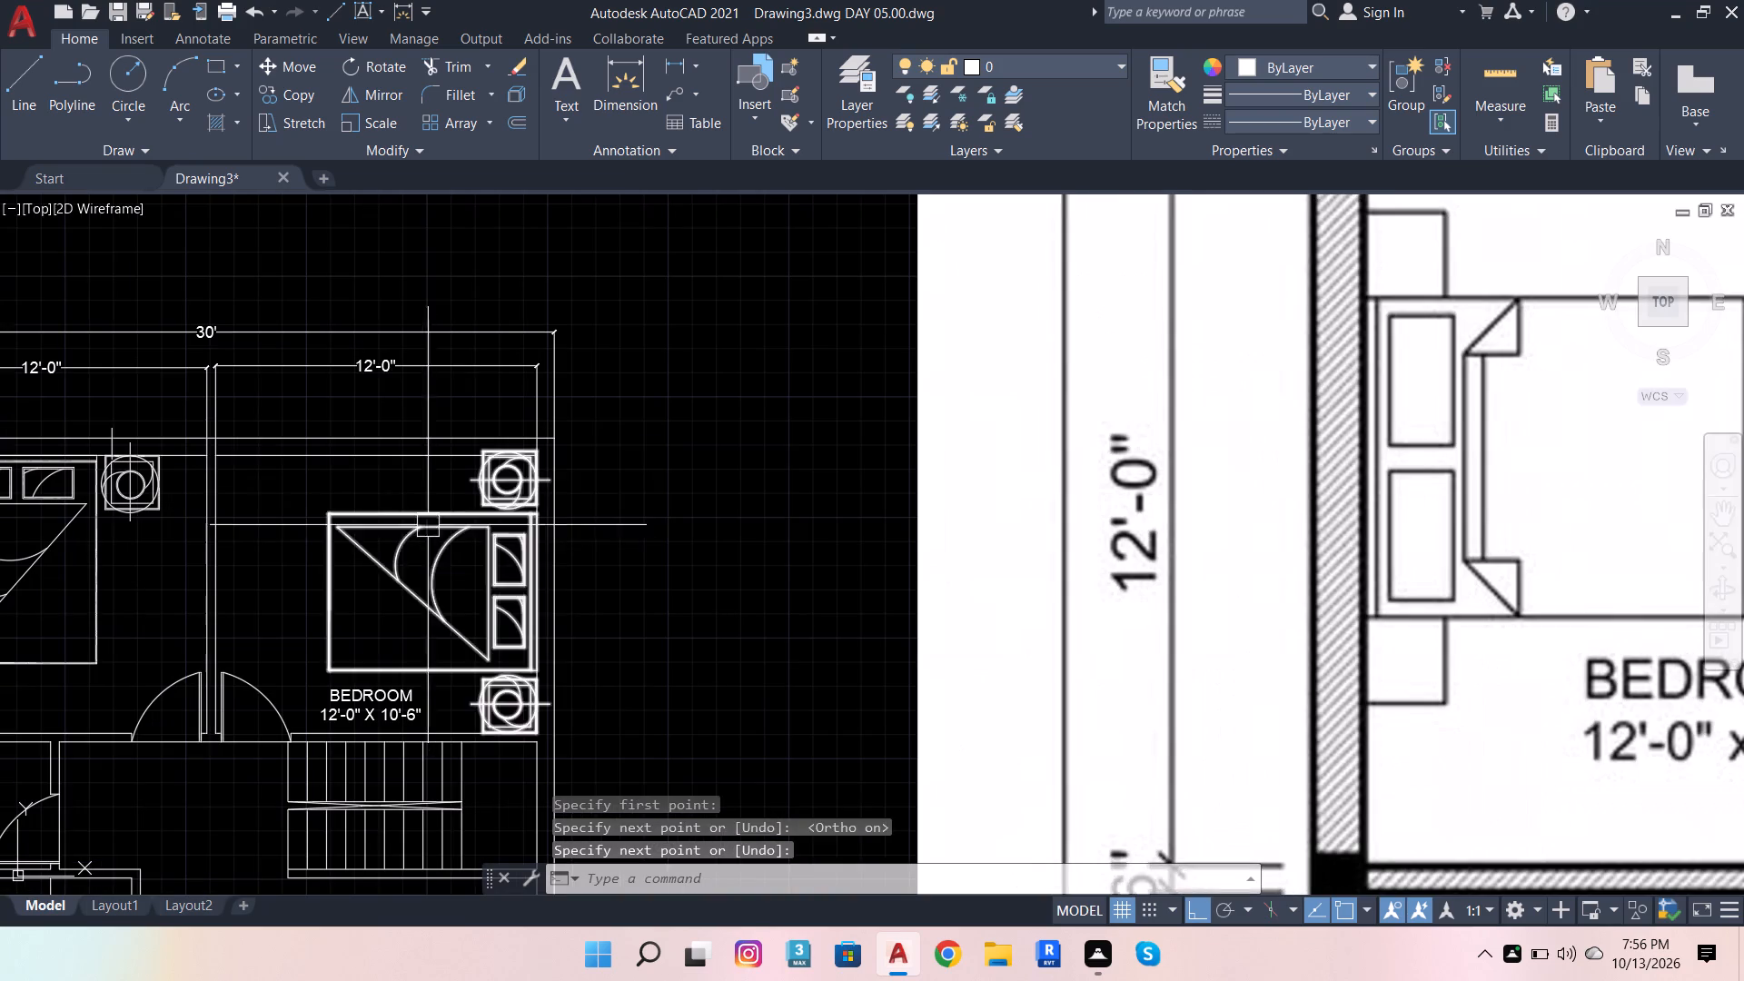
key(space)
click(429, 409)
click(414, 482)
key(space)
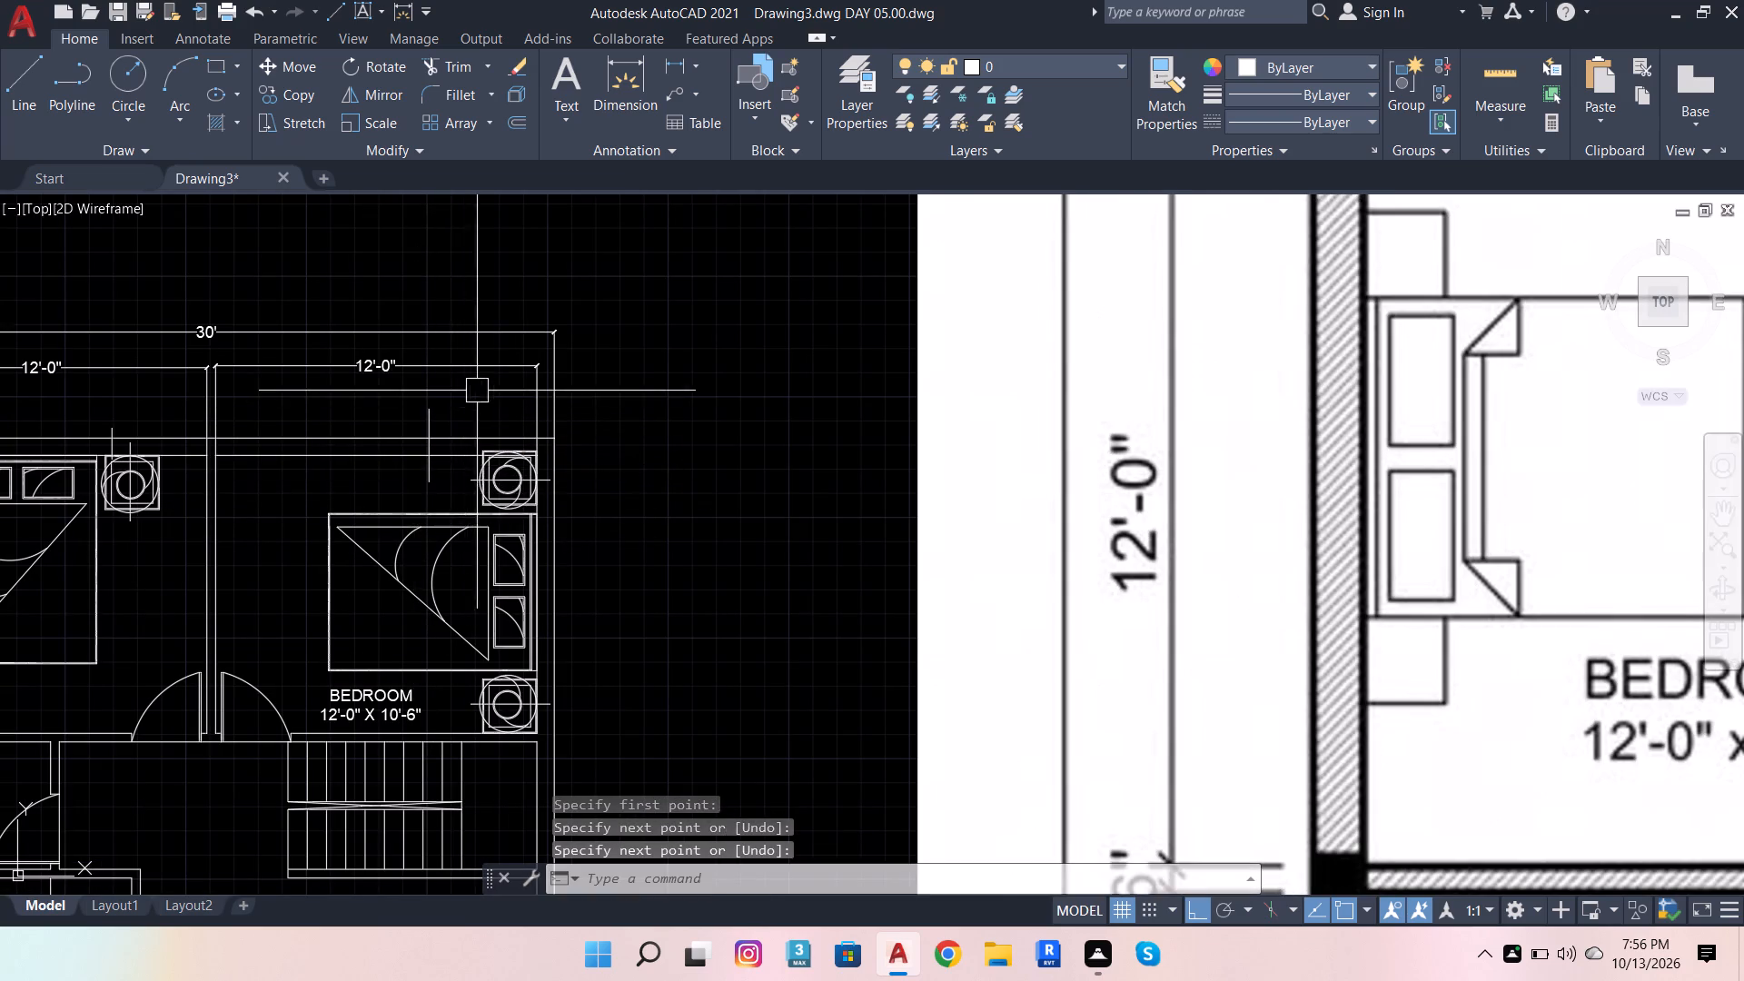
Draw a short horizontal line across the west wall beside the kitchen.
scroll(482, 386, down, 2)
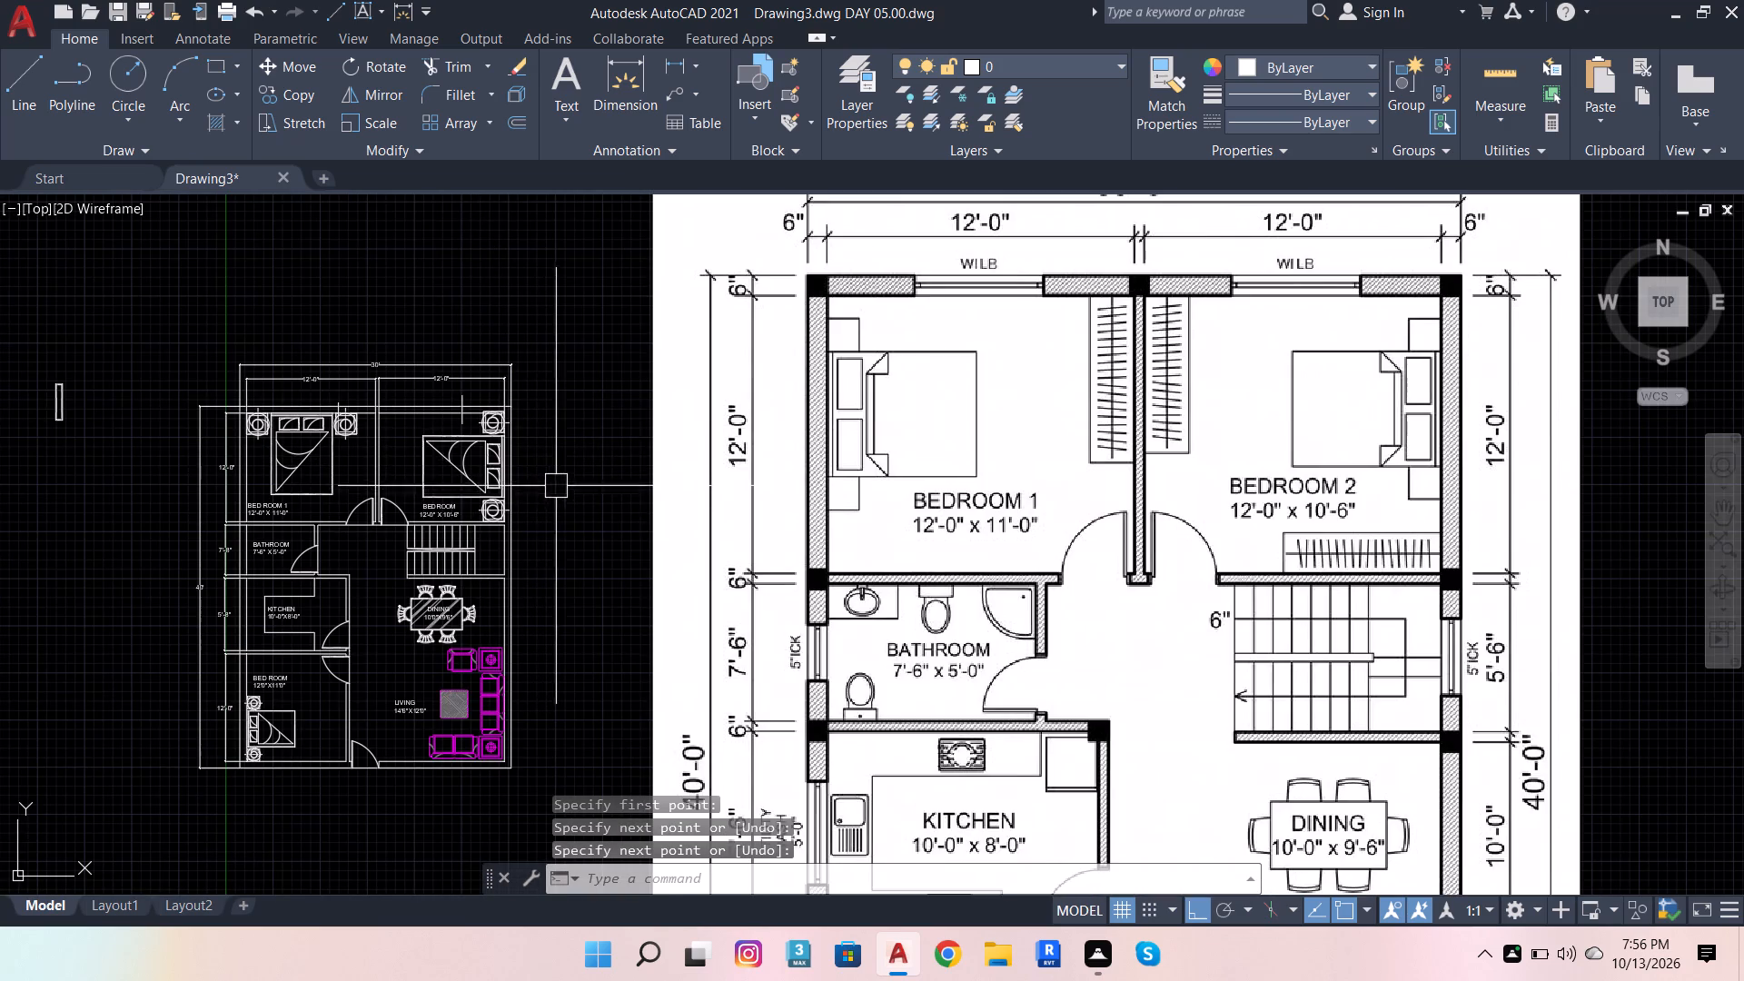
scroll(609, 436, down, 2)
scroll(540, 544, up, 2)
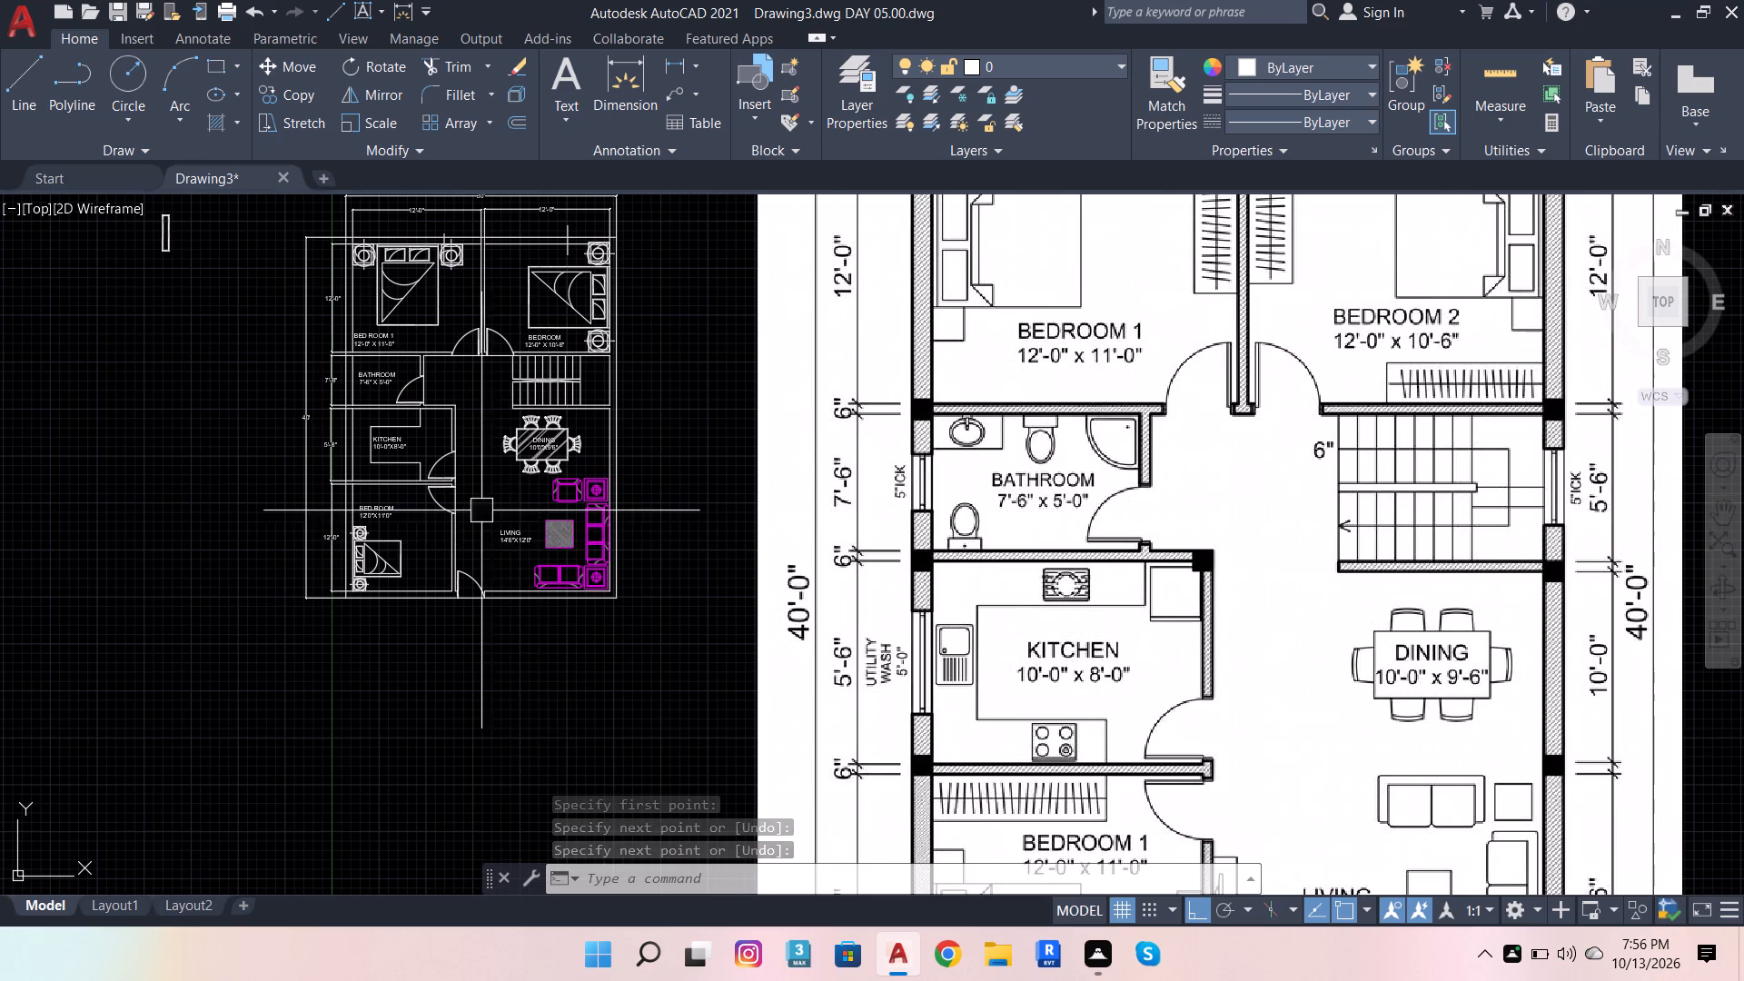
scroll(398, 473, up, 3)
key(space)
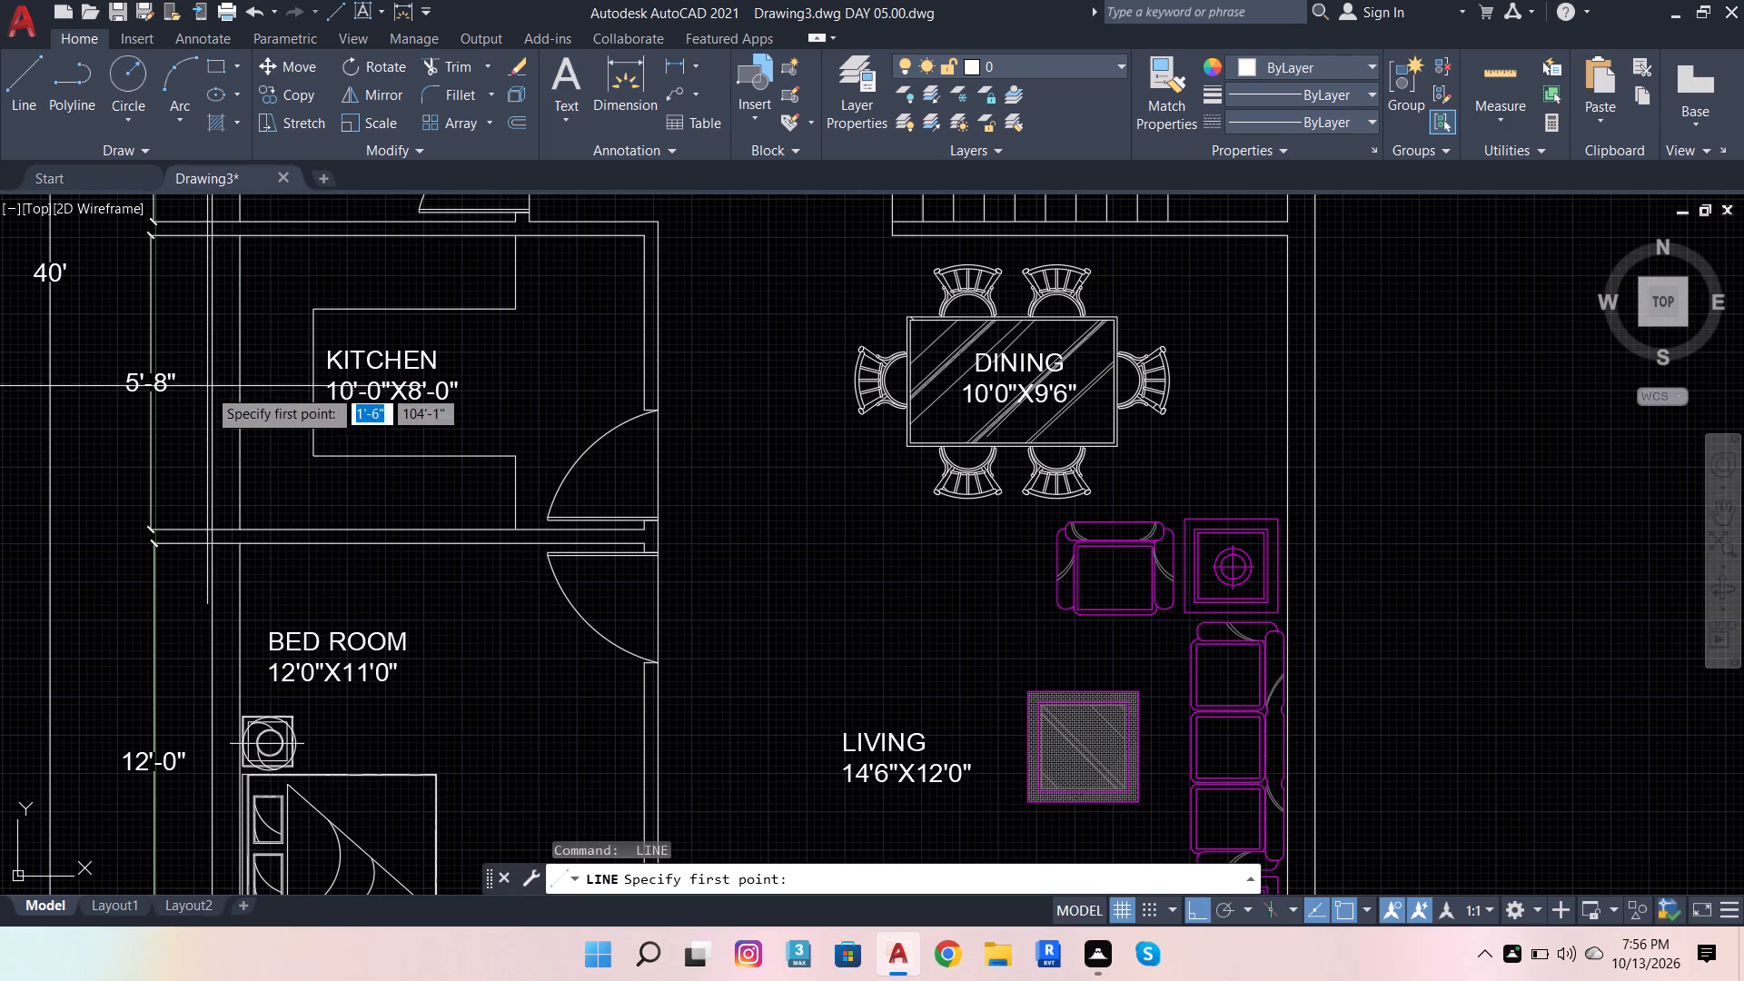
click(197, 463)
click(268, 463)
key(space)
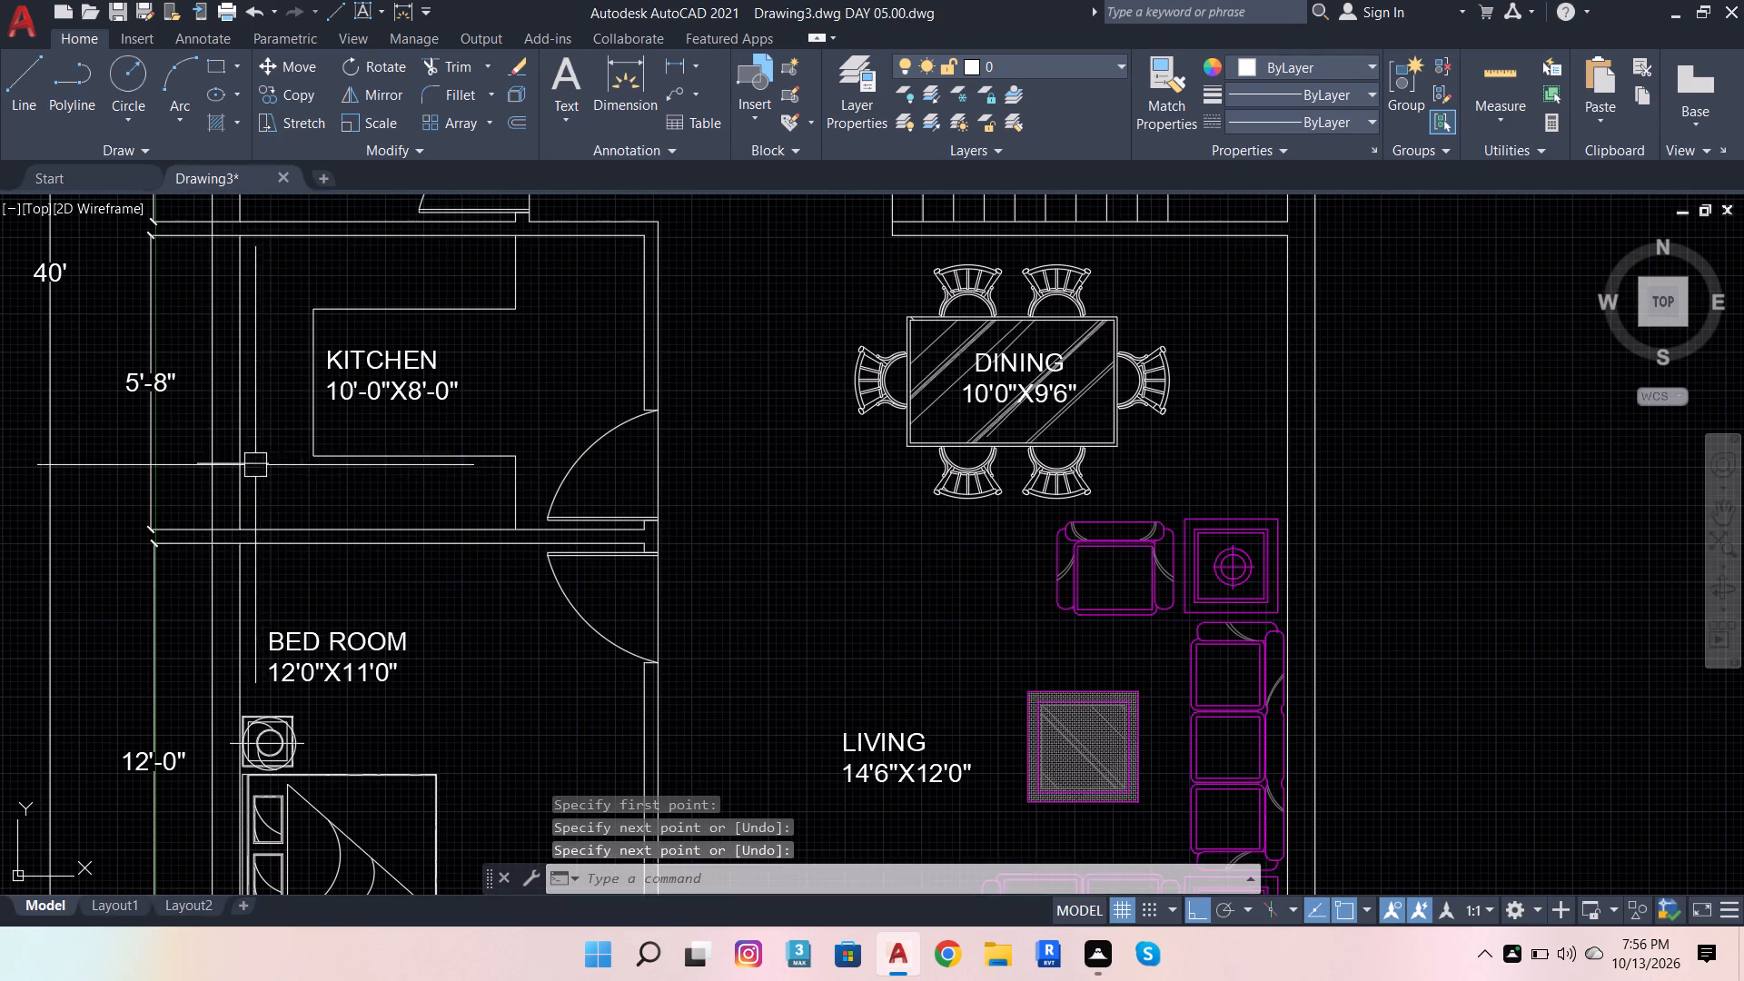
Draw a short vertical line across the south wall of the southwest bedroom, east of the nightstand.
scroll(254, 471, down, 2)
scroll(415, 437, down, 3)
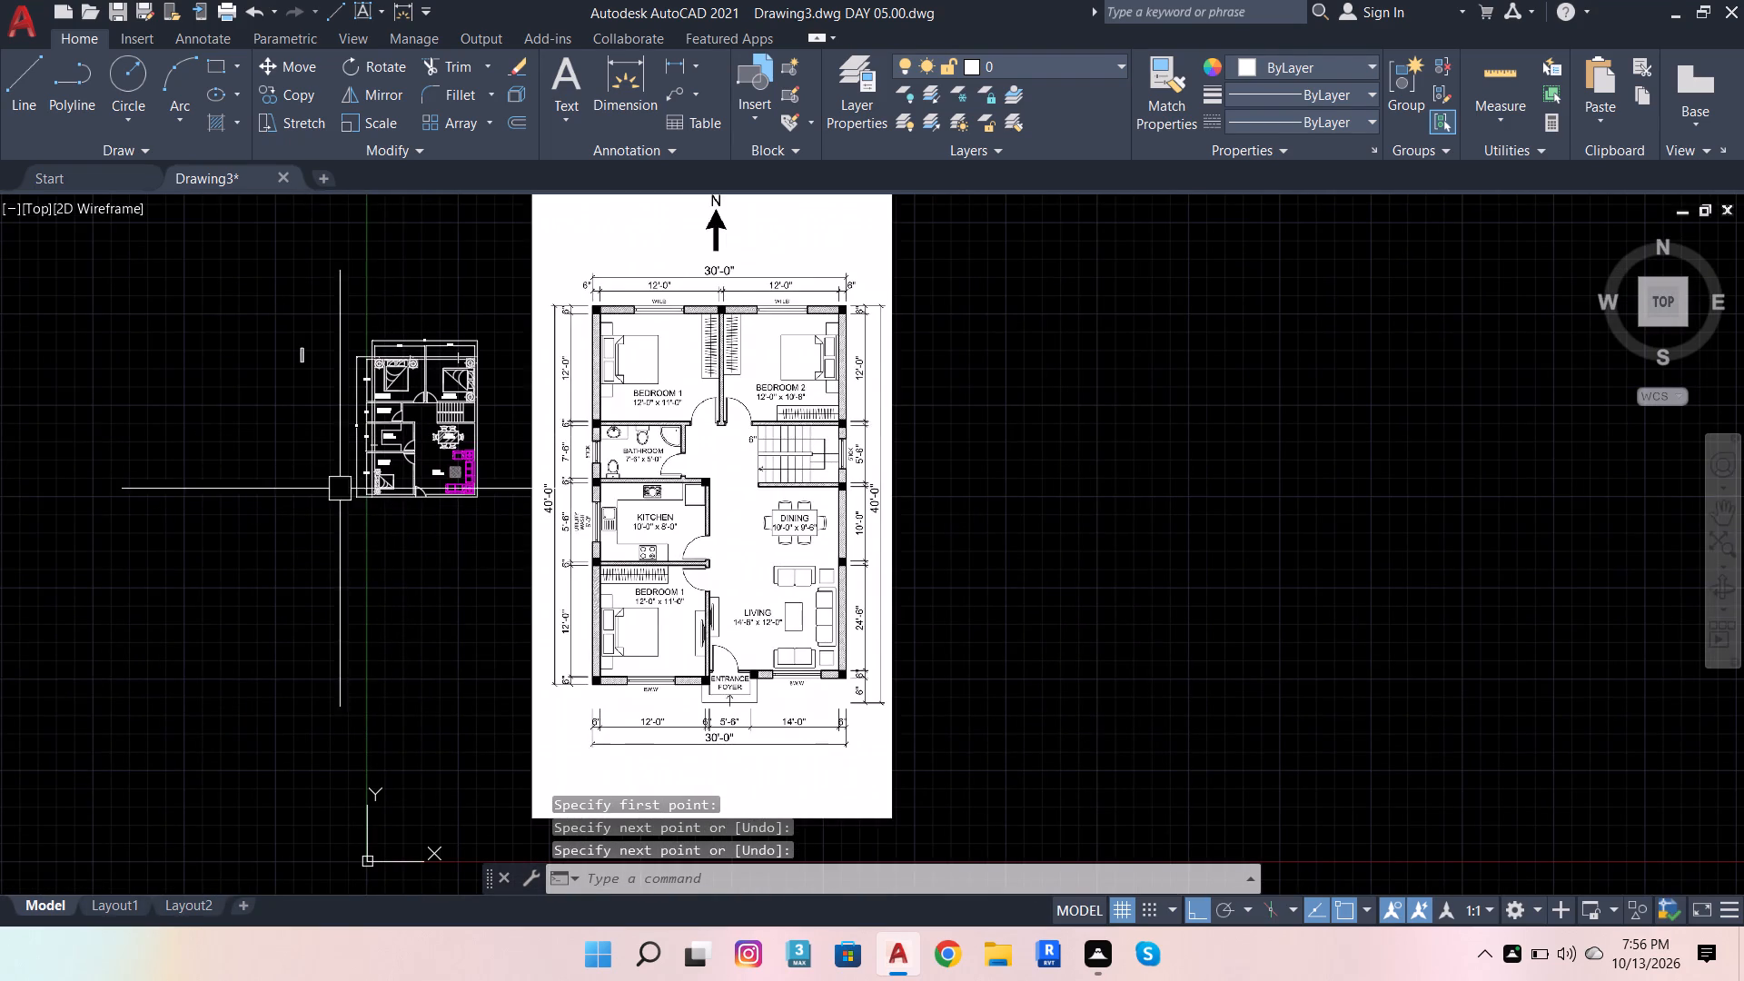
scroll(367, 529, up, 3)
scroll(442, 383, up, 2)
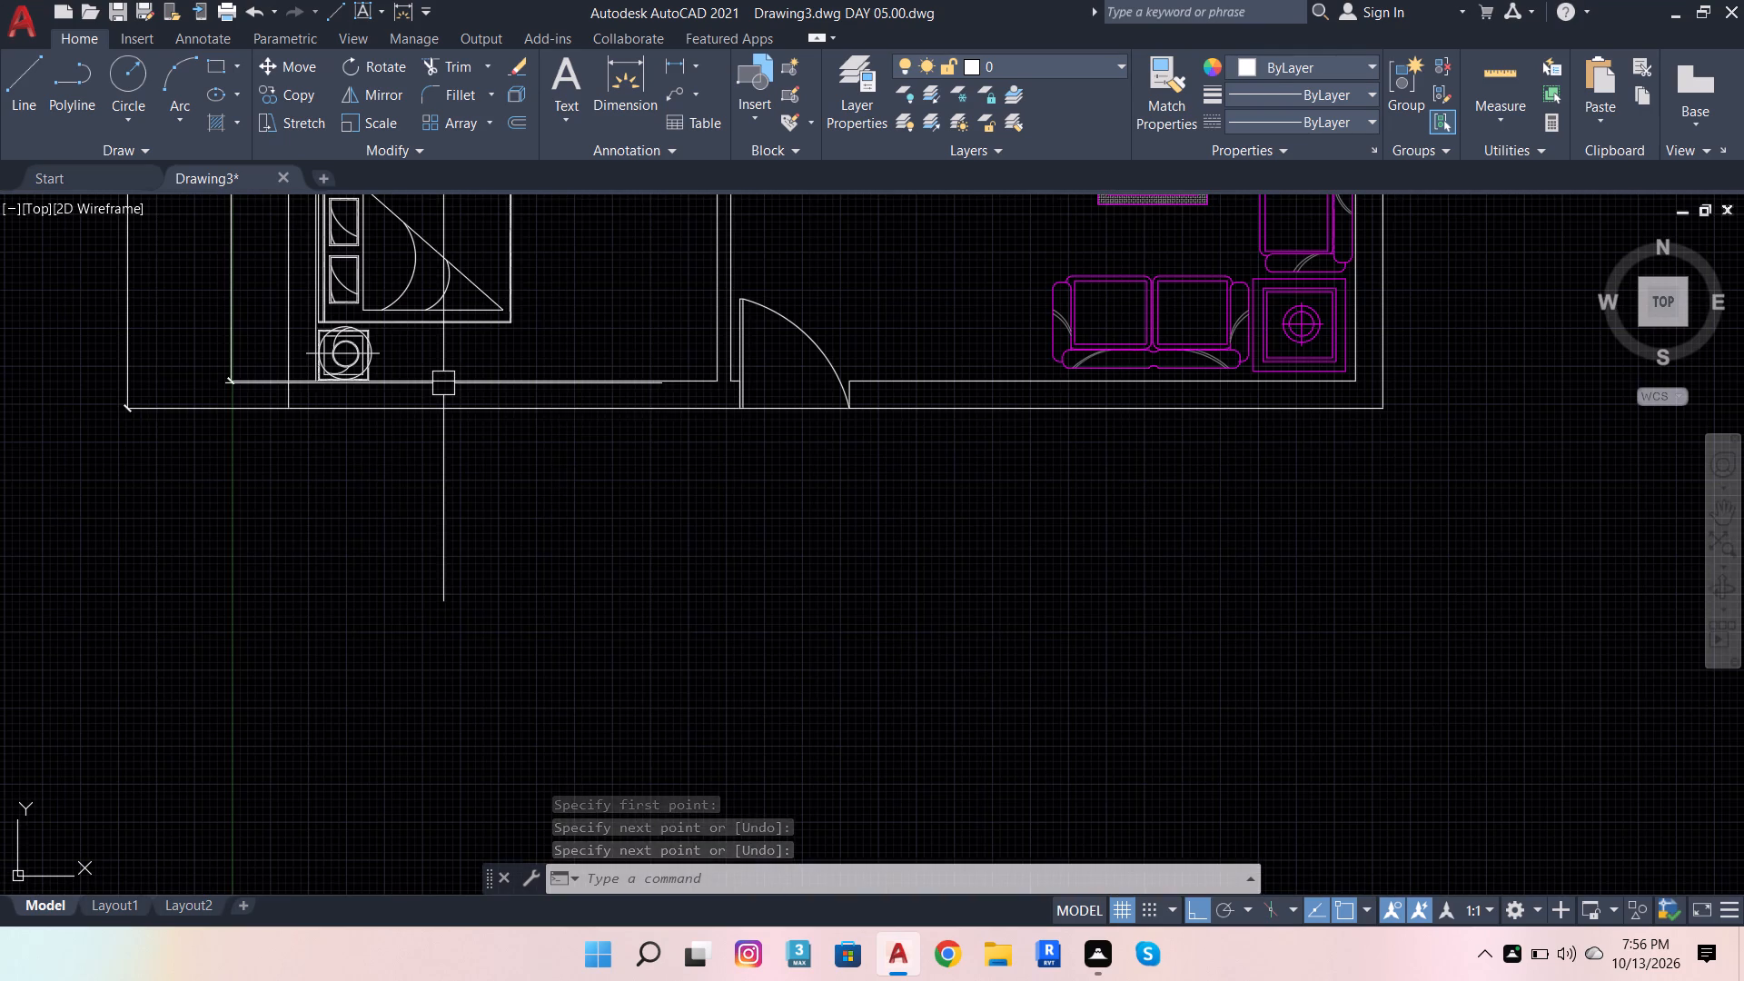
key(space)
click(464, 359)
click(471, 523)
key(space)
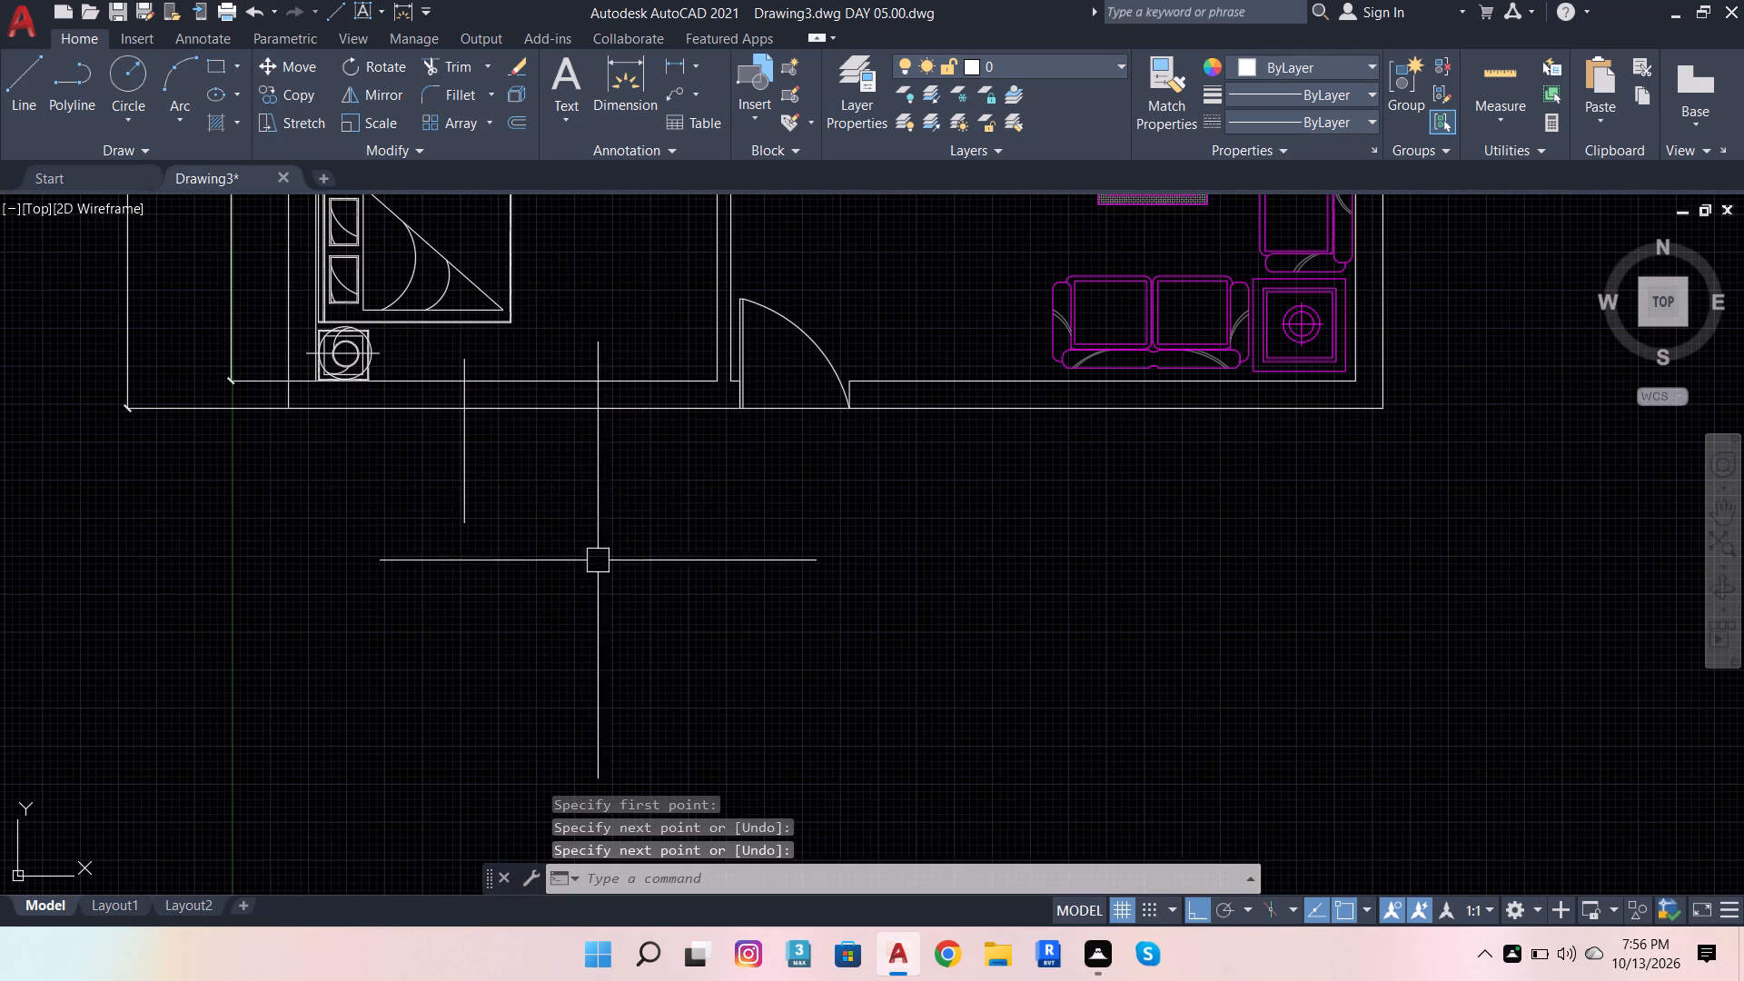
Draw a short vertical line across the living area's south wall, between the entrance door and the two-seat sofa.
scroll(617, 592, down, 3)
scroll(604, 501, down, 3)
scroll(626, 511, up, 2)
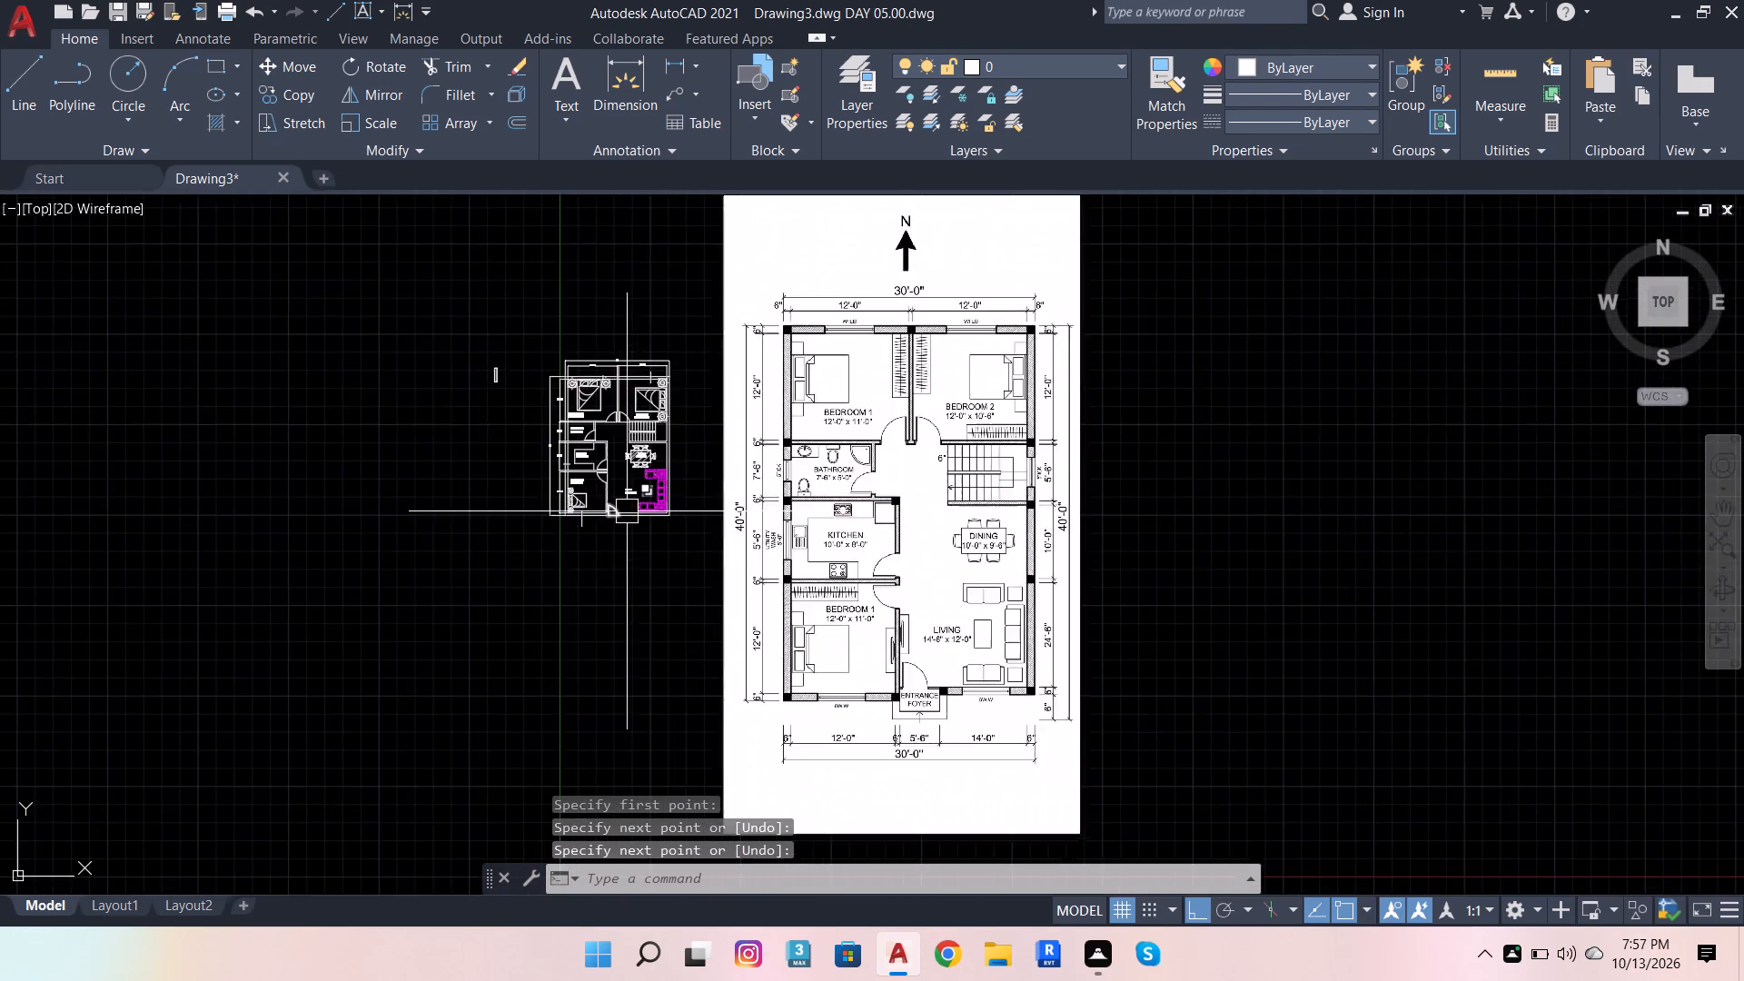
scroll(627, 511, up, 2)
key(space)
scroll(615, 504, up, 3)
click(615, 504)
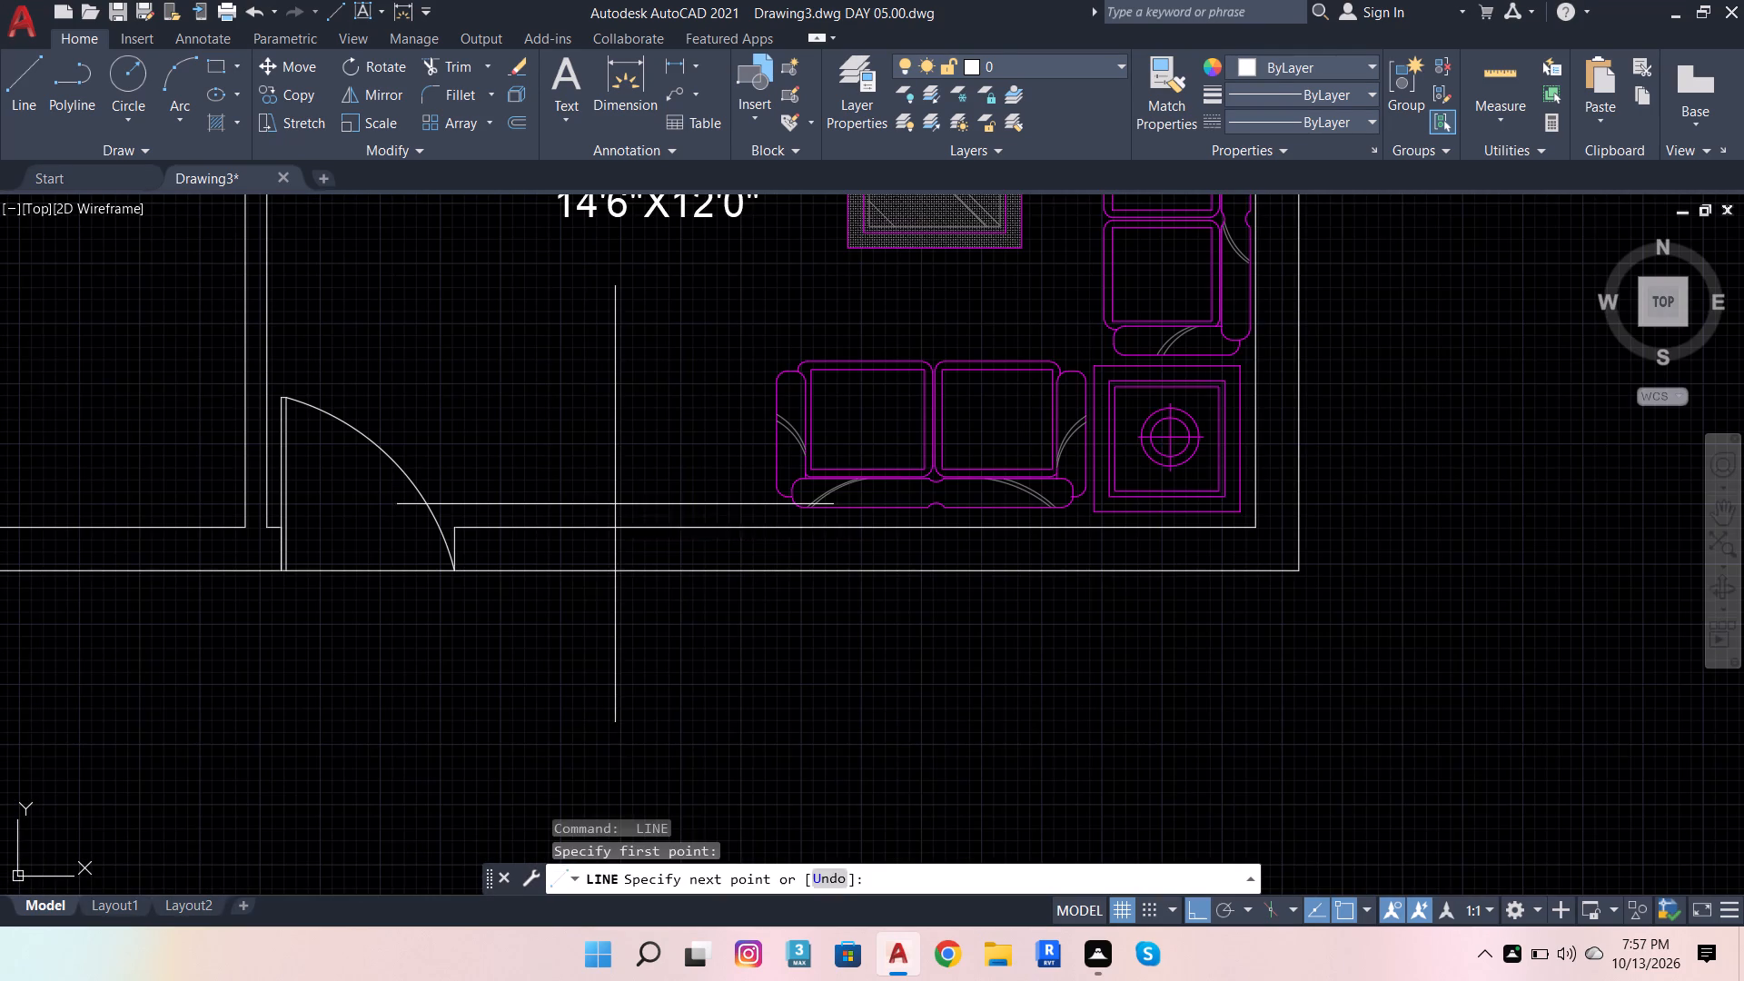
click(620, 635)
key(space)
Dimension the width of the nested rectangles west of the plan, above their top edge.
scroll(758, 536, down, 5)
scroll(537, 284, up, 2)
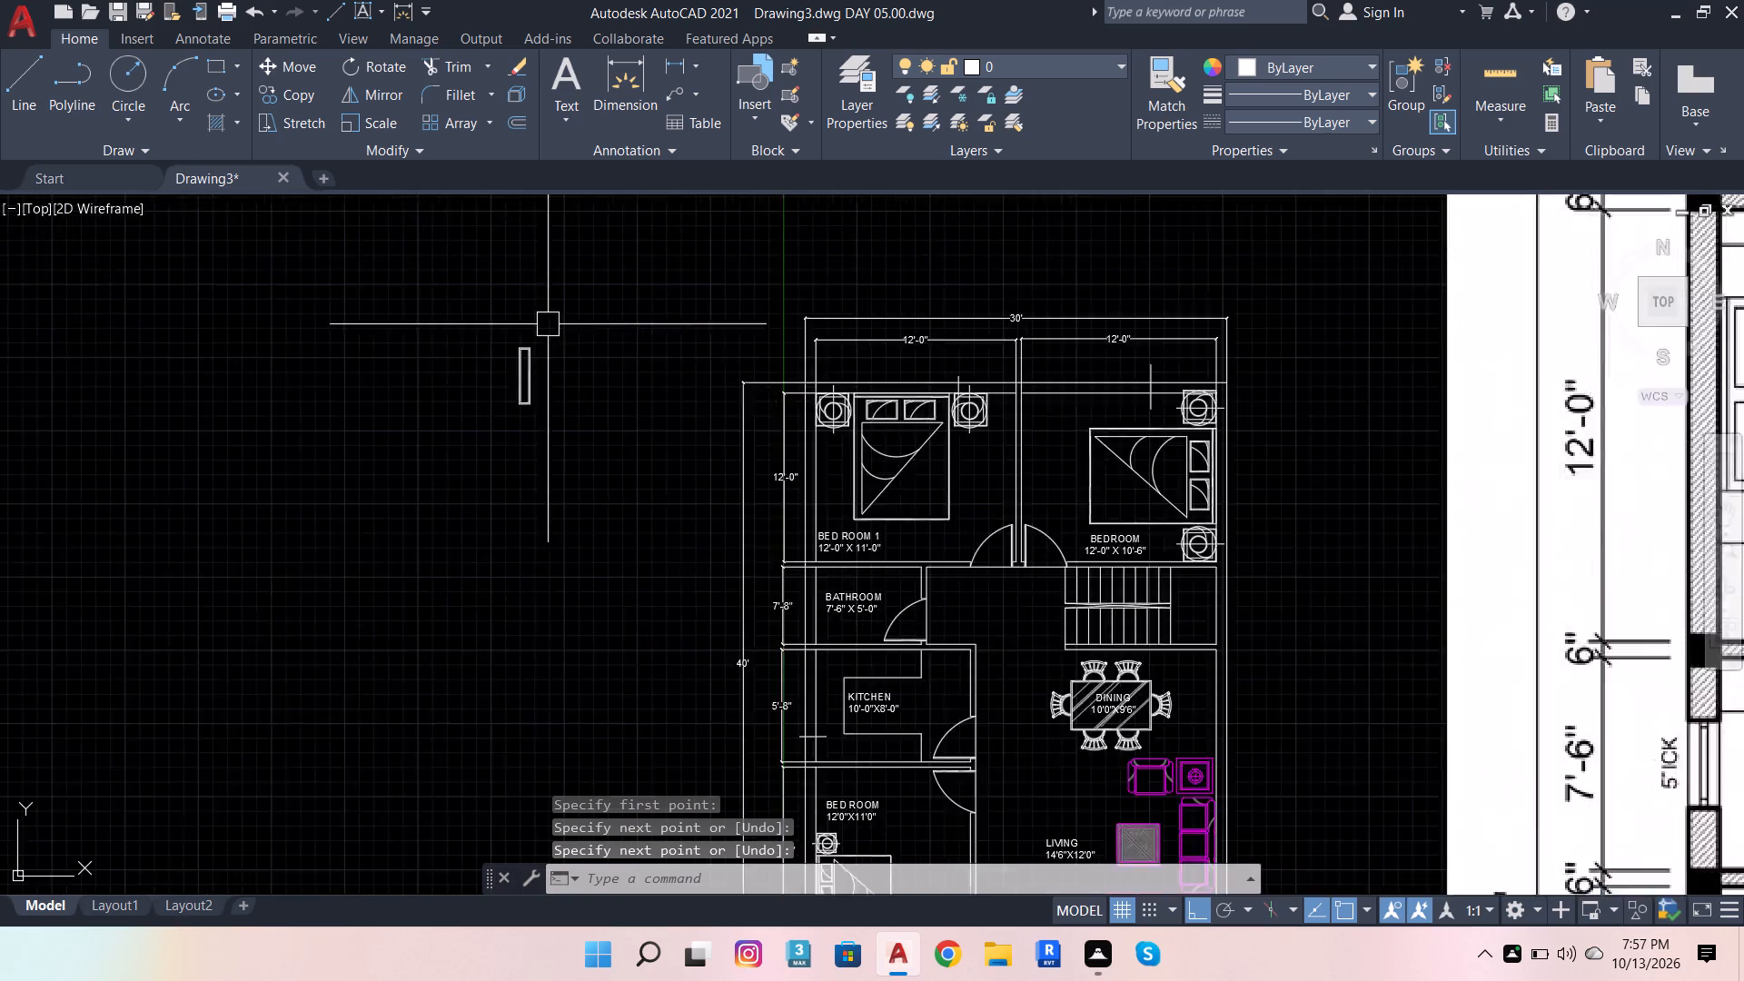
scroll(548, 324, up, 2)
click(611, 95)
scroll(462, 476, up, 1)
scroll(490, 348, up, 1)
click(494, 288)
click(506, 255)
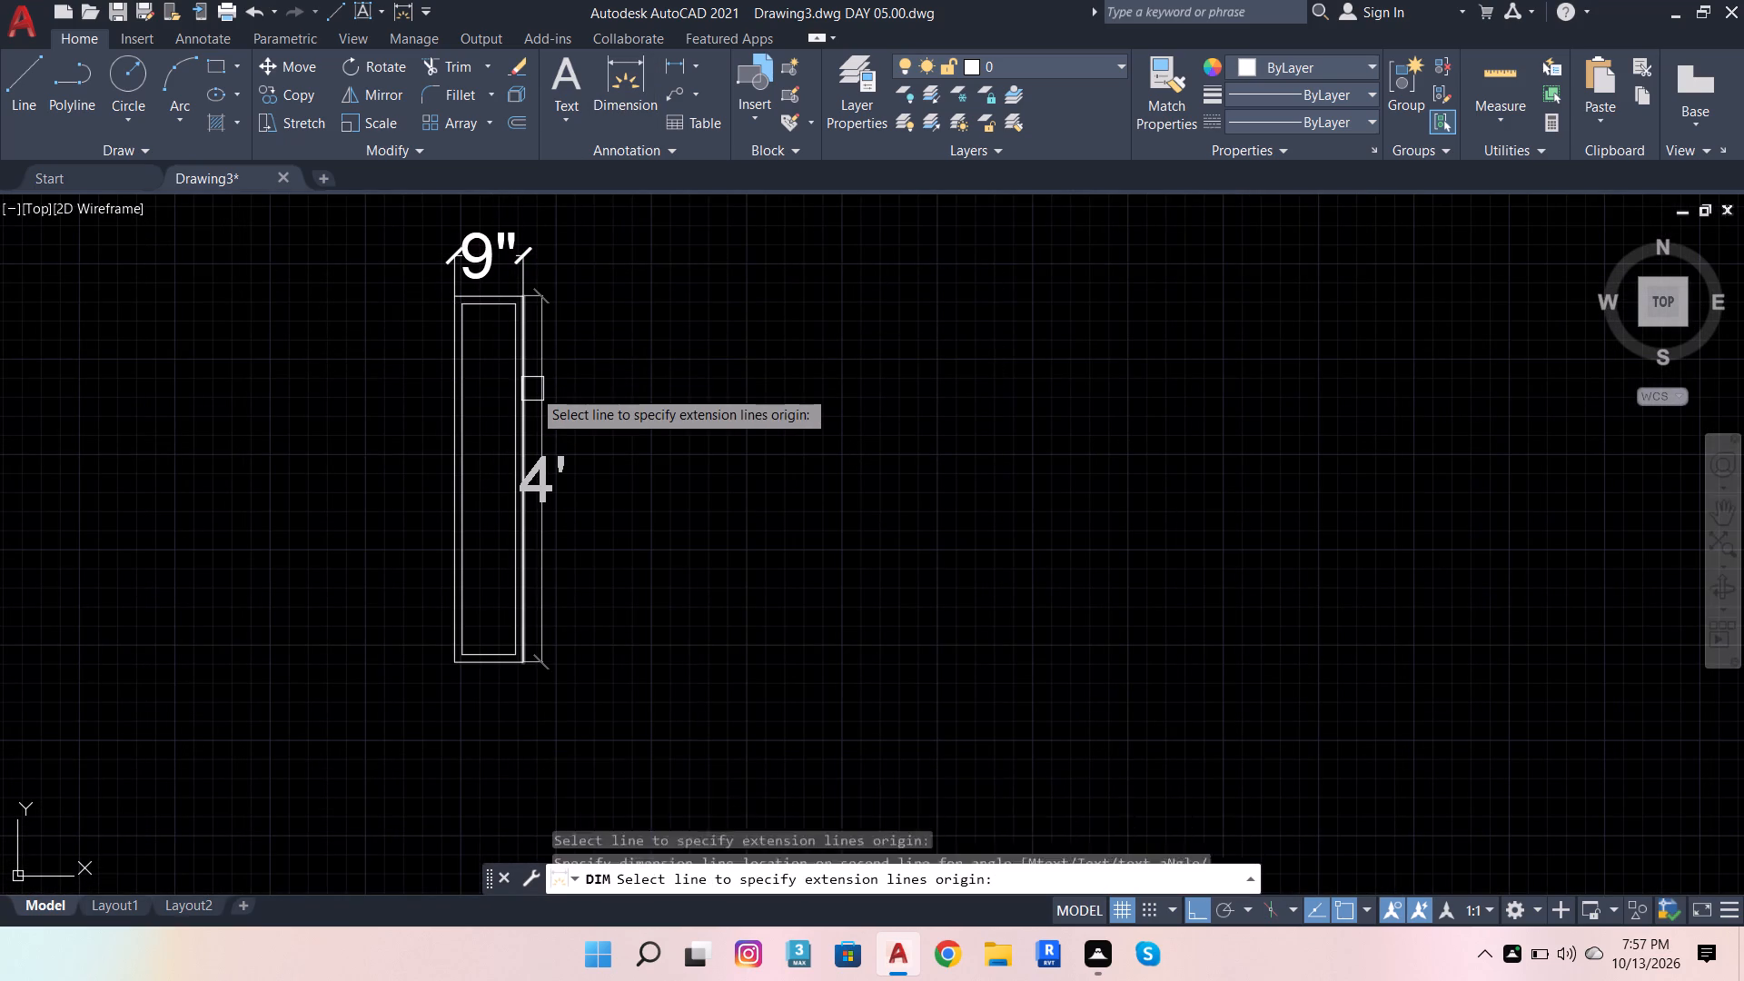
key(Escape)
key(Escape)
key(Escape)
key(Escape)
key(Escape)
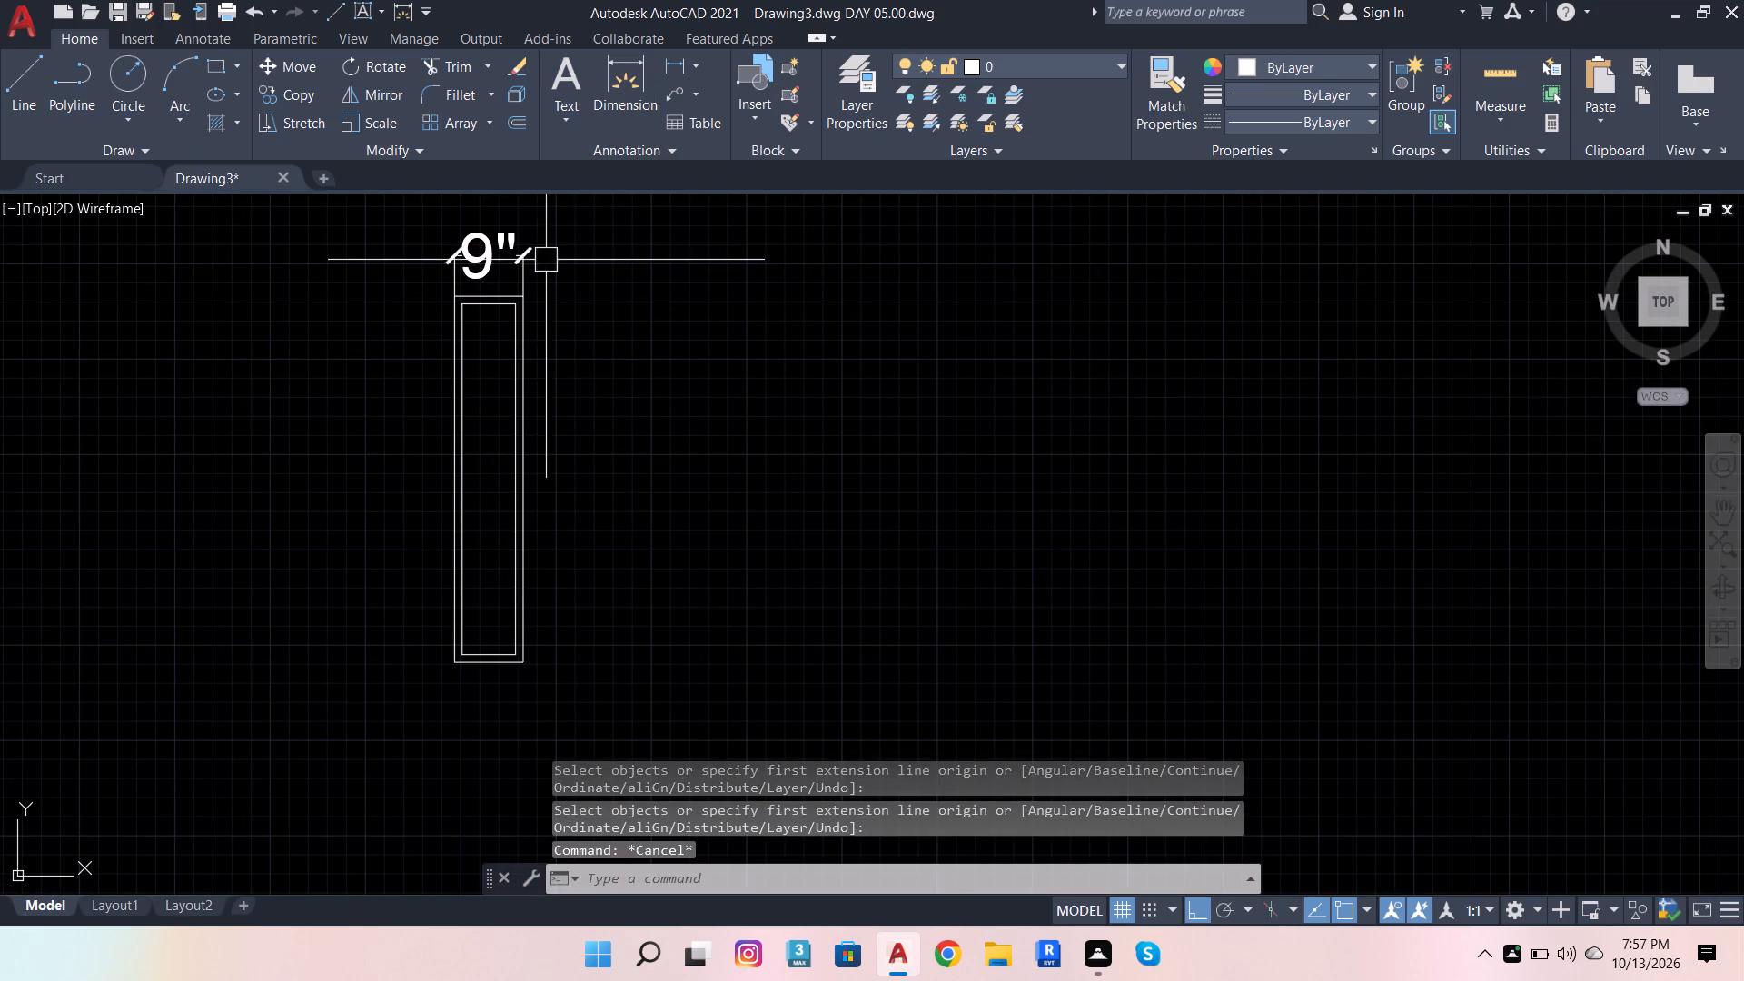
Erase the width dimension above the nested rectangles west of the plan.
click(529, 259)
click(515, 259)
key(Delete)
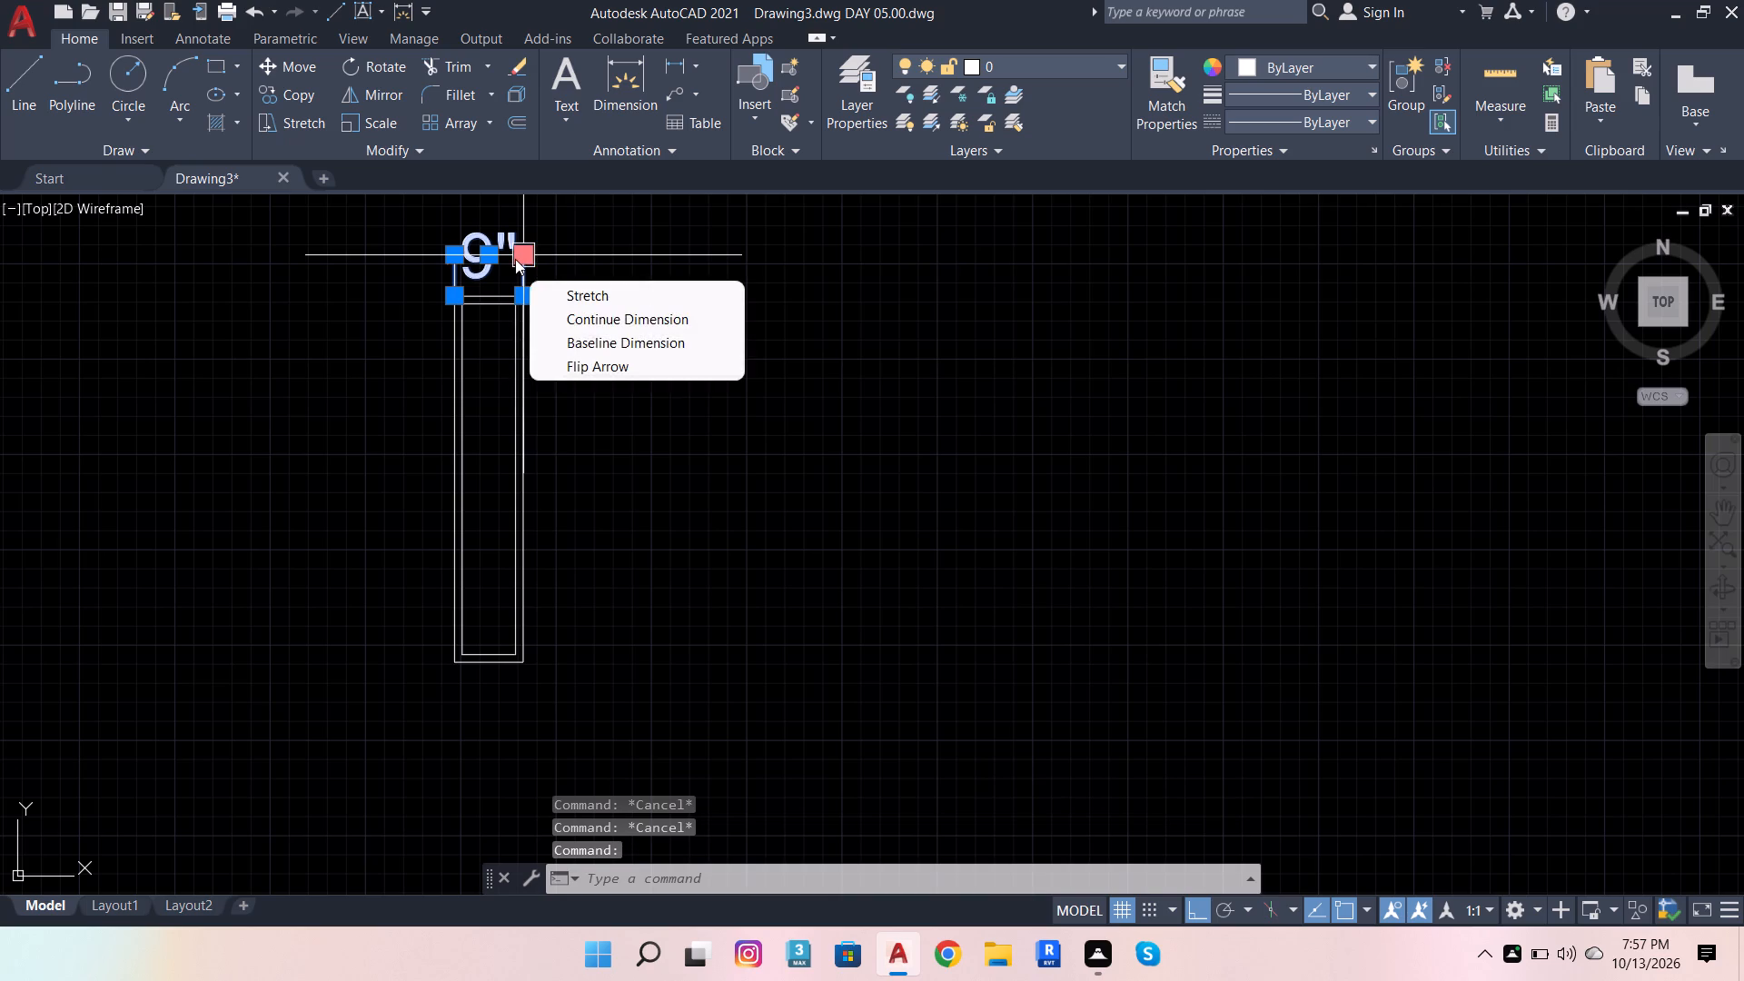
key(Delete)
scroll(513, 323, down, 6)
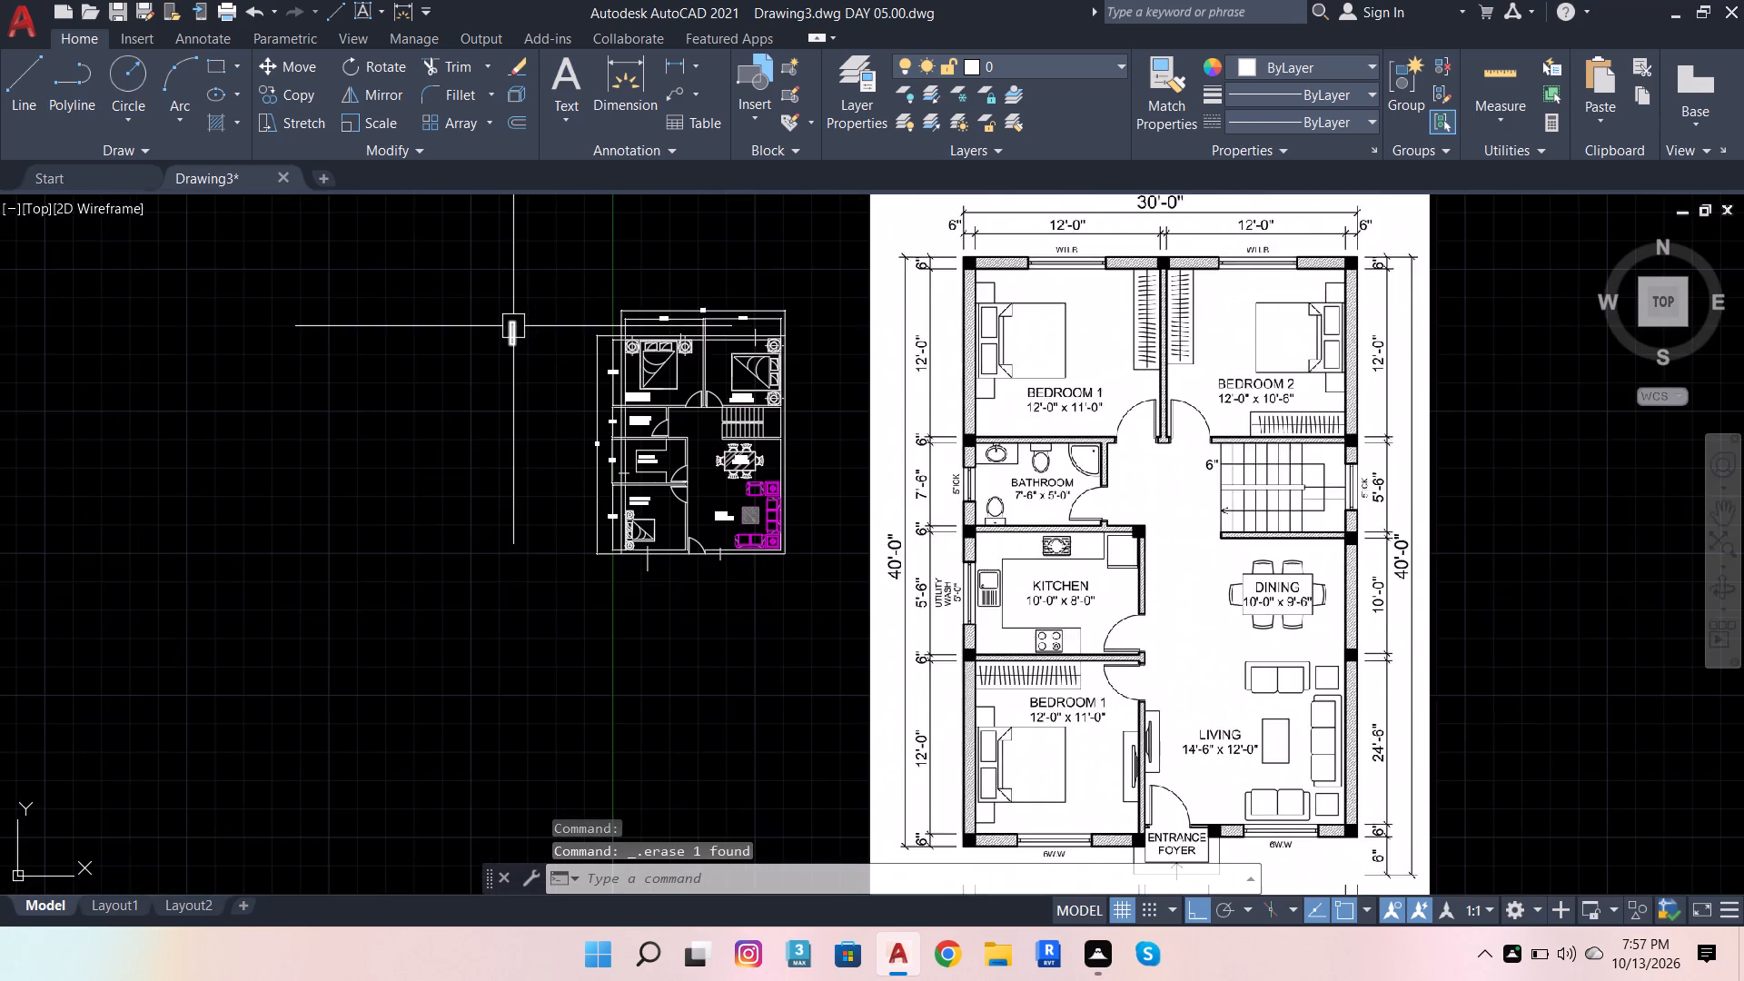
Copy the vertical nested rectangles west of the plan to a spot directly east of the original.
scroll(529, 319, up, 1)
click(462, 299)
click(574, 472)
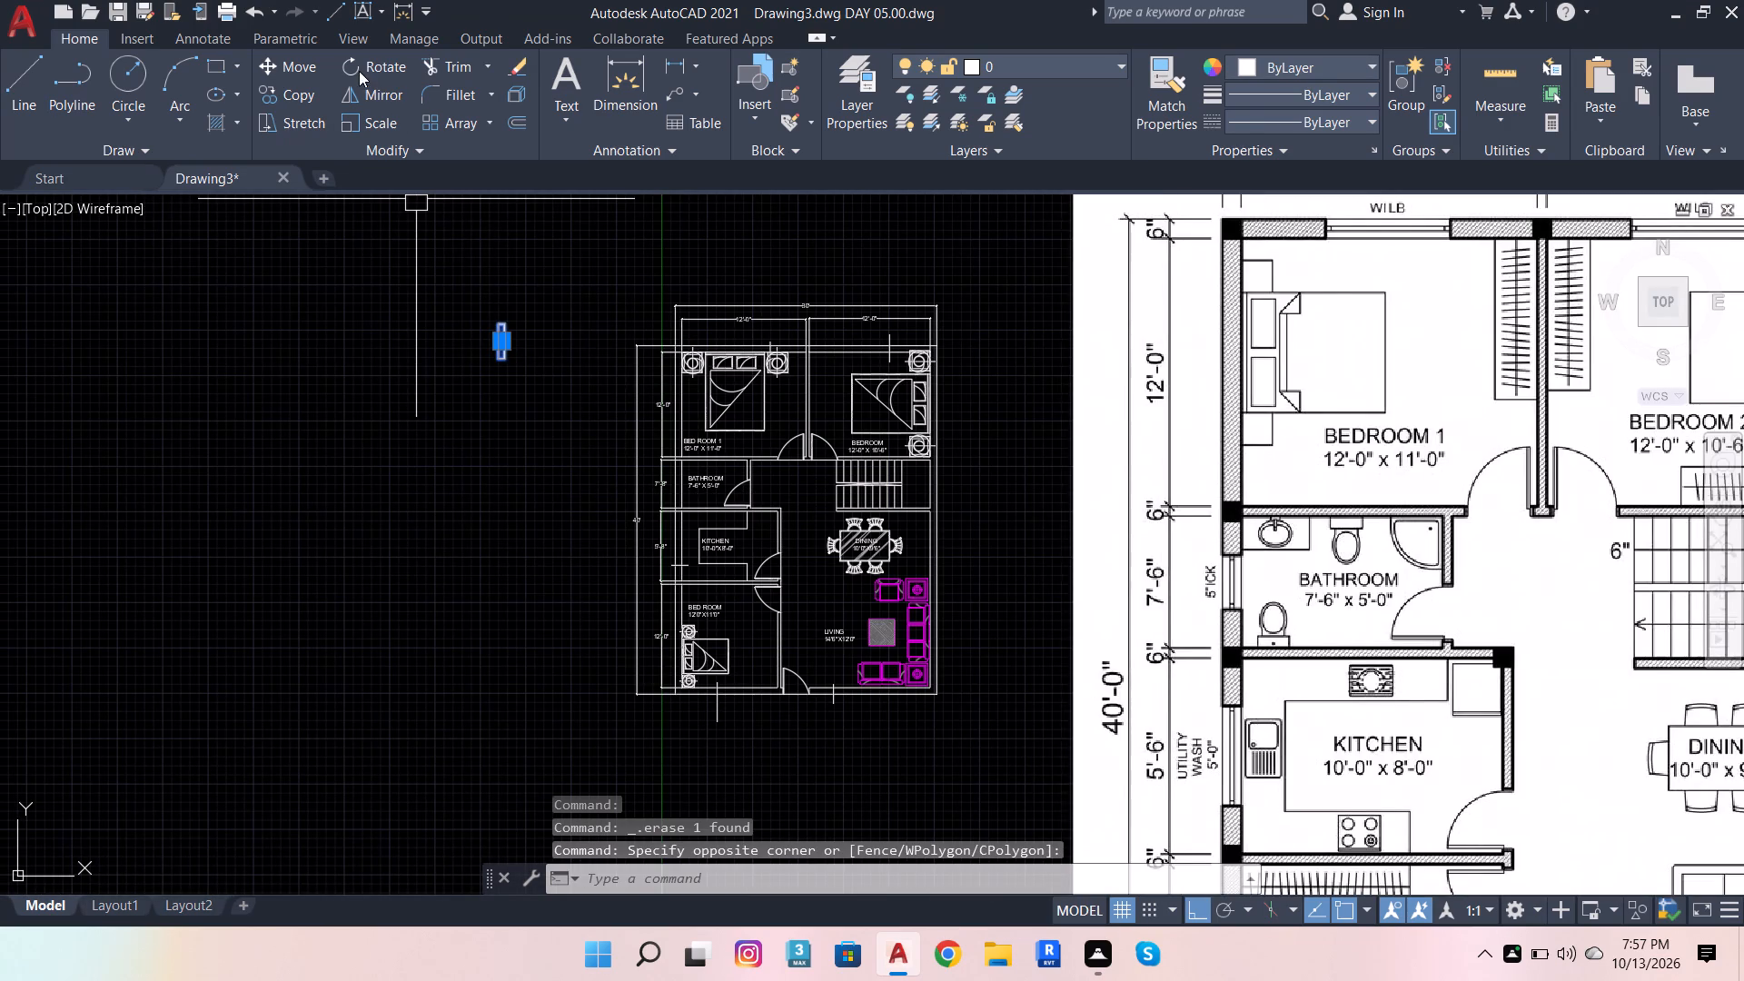
click(298, 97)
click(482, 362)
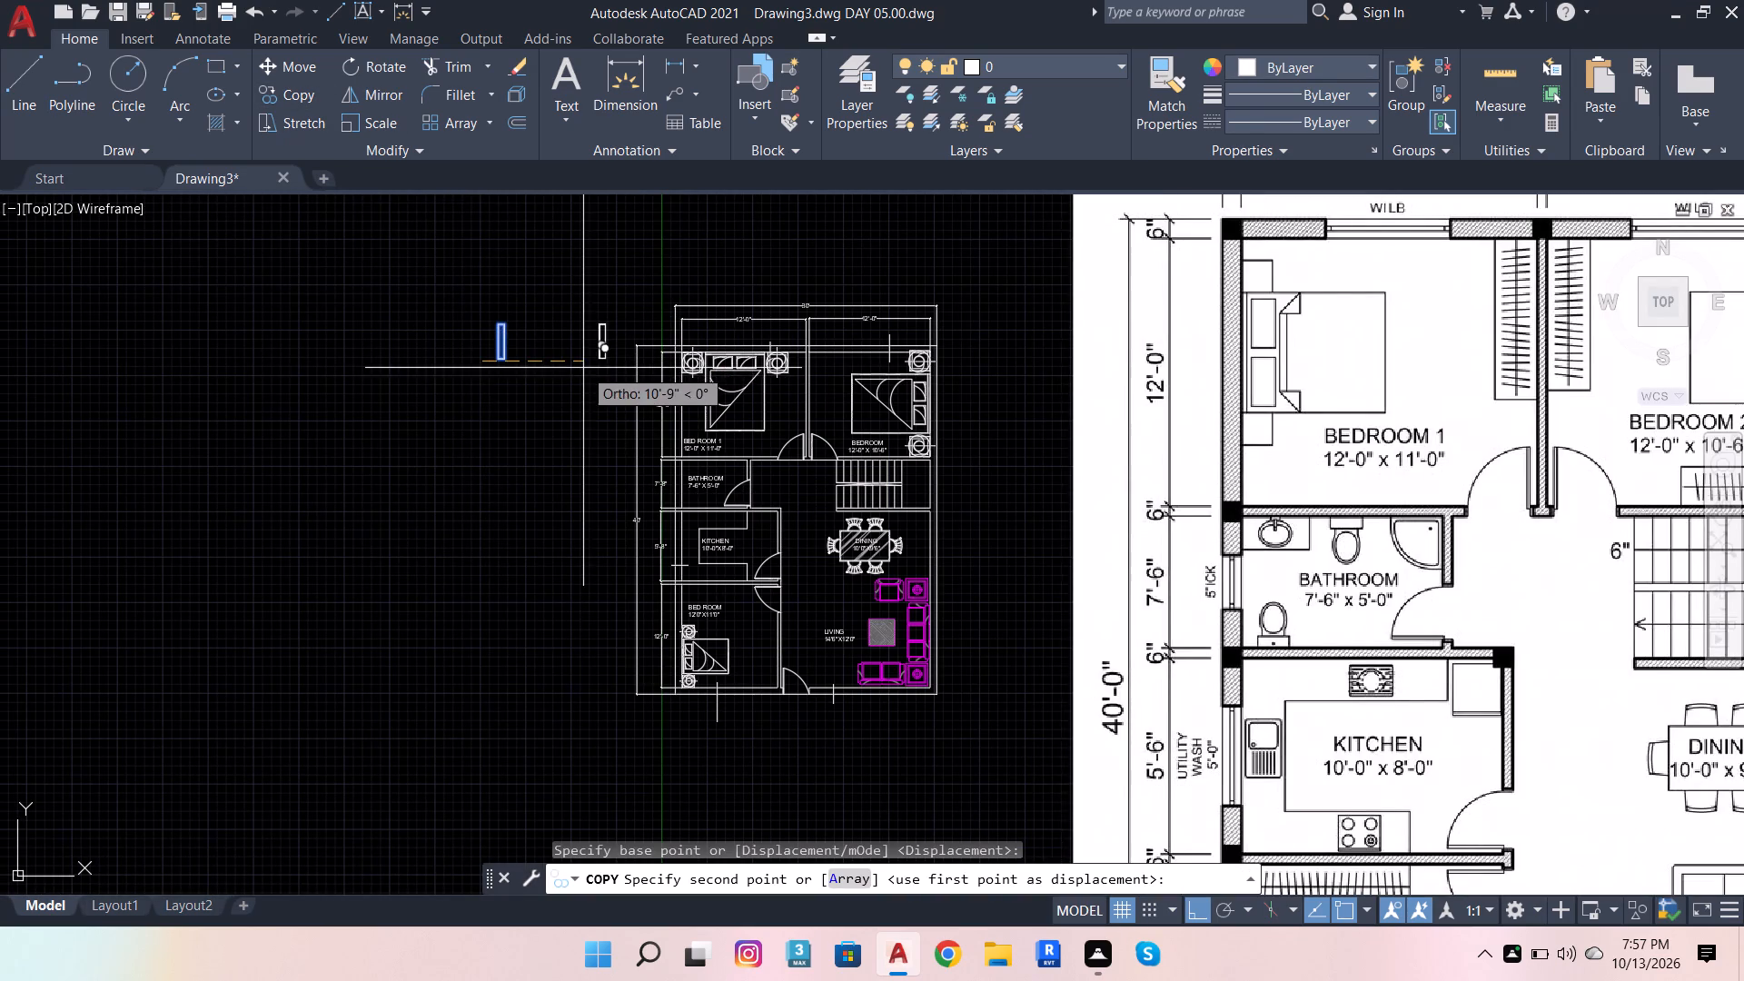
click(550, 386)
key(Escape)
Rotate the eastern copy of the nested rectangles a quarter turn so it lies horizontally.
click(541, 321)
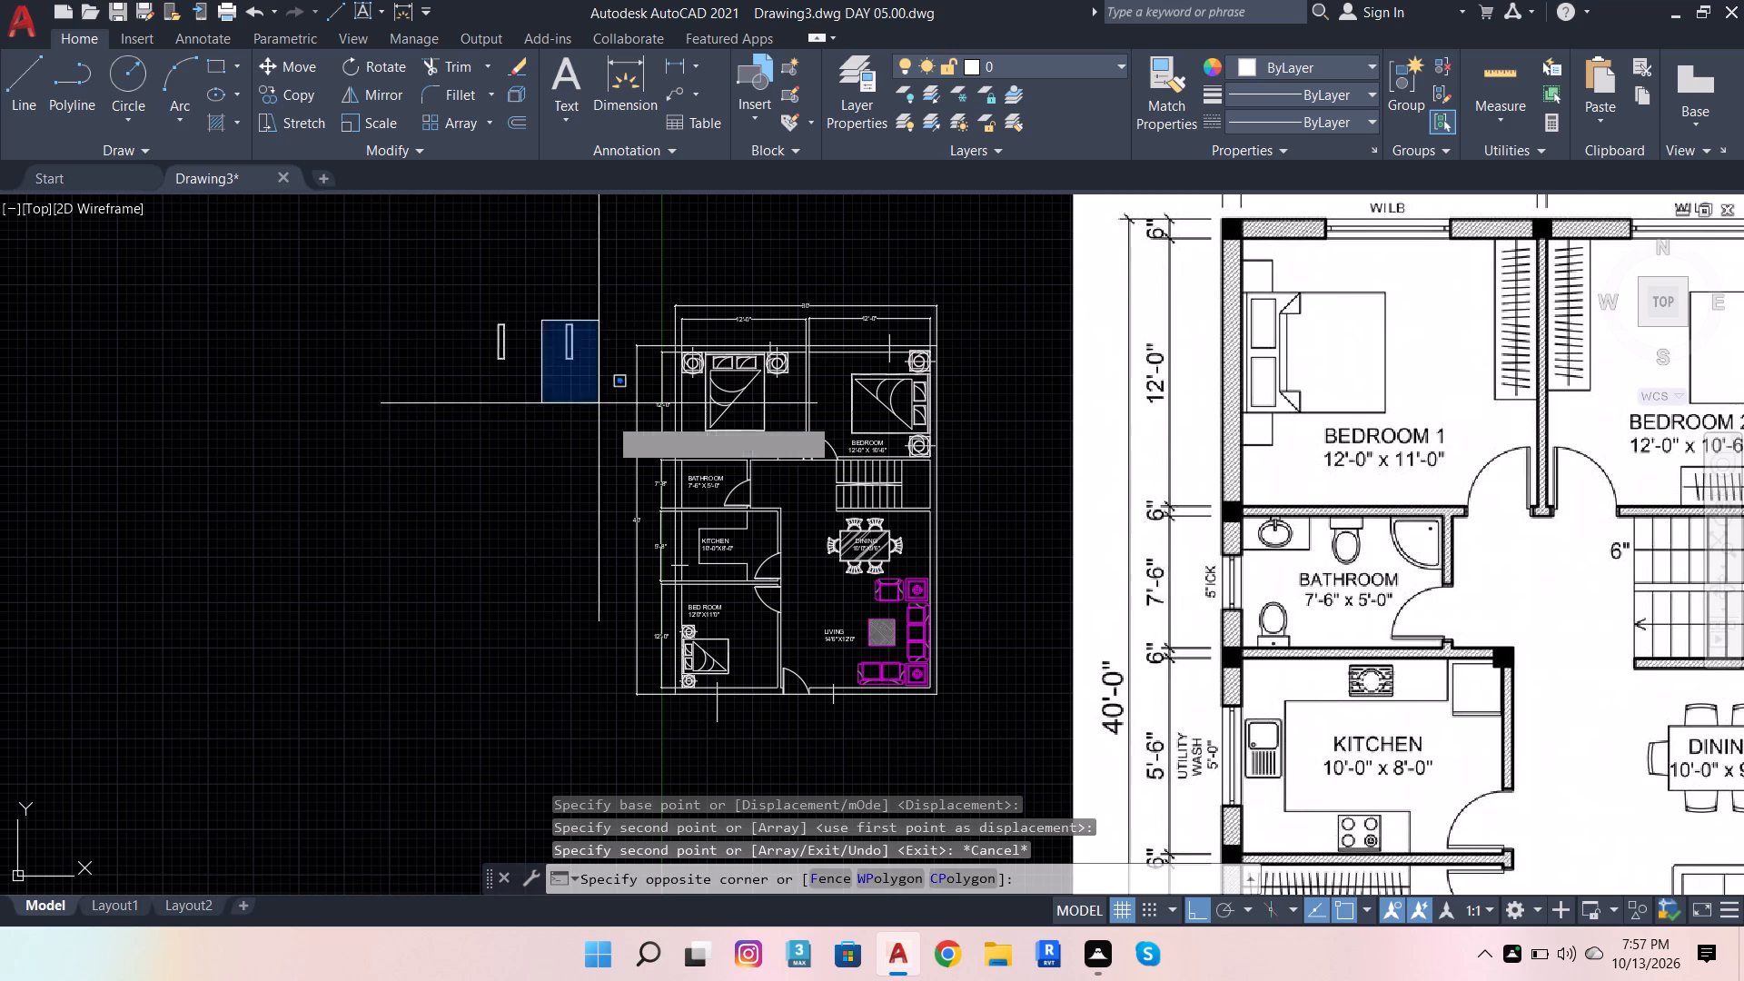
click(629, 442)
key(r)
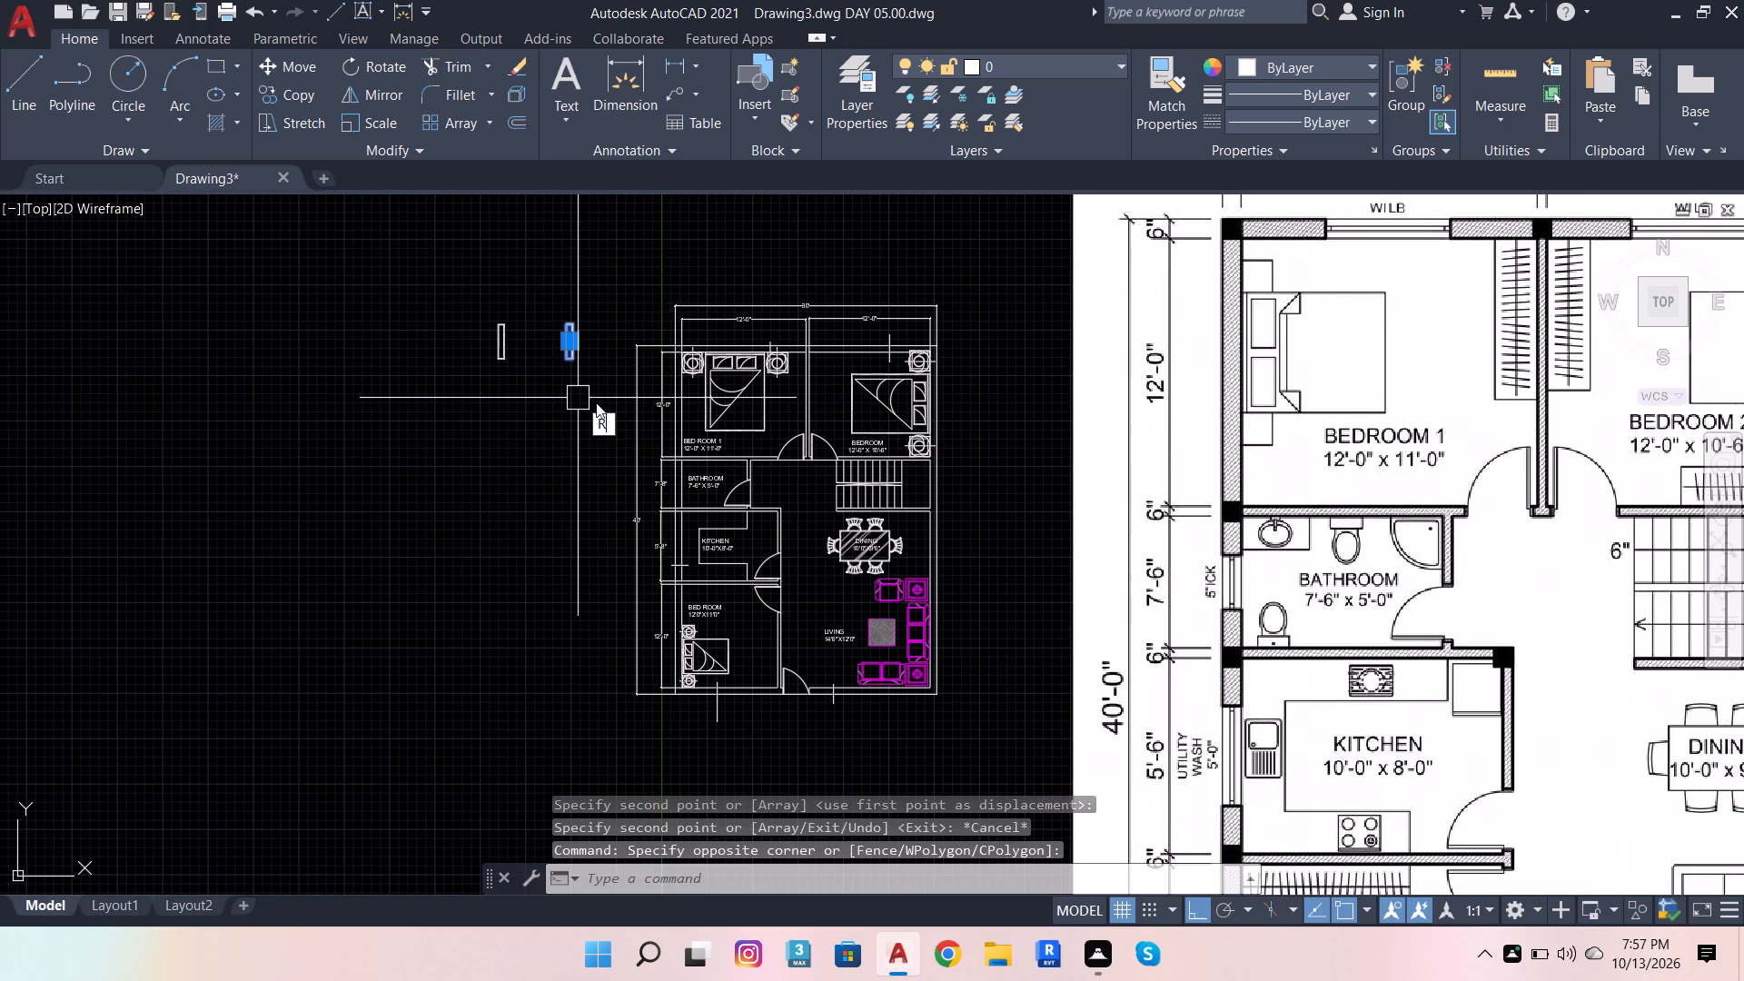
click(672, 505)
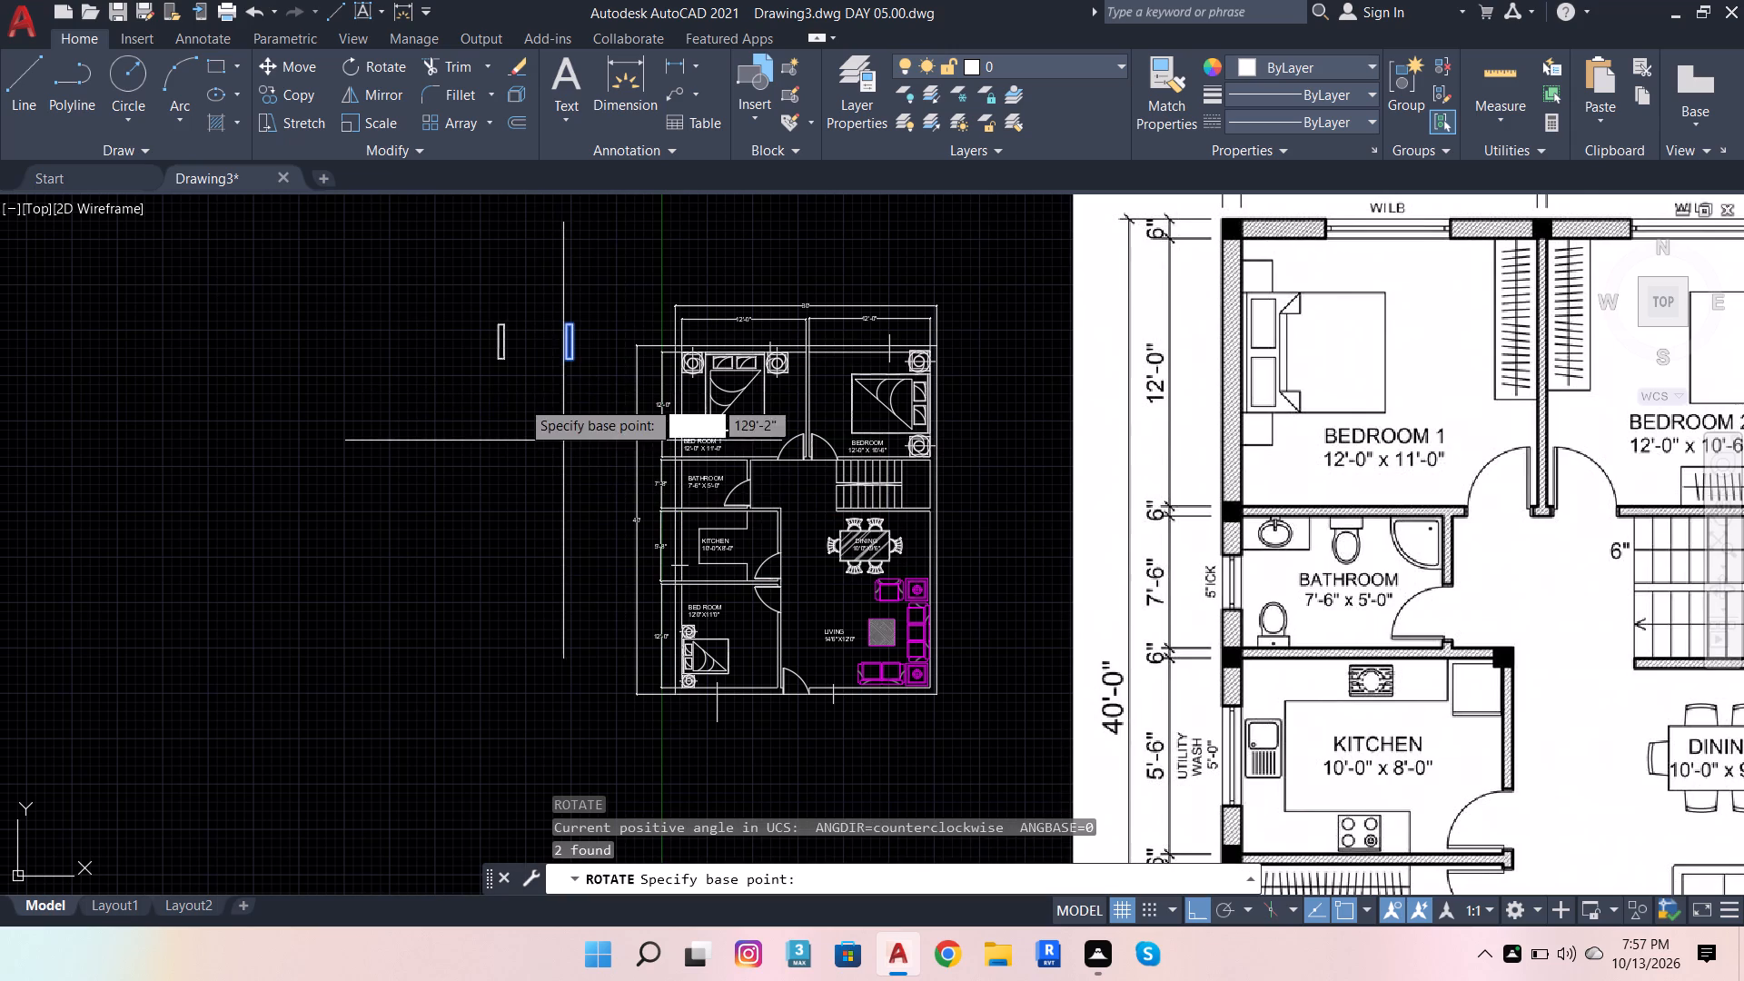
click(555, 371)
click(549, 433)
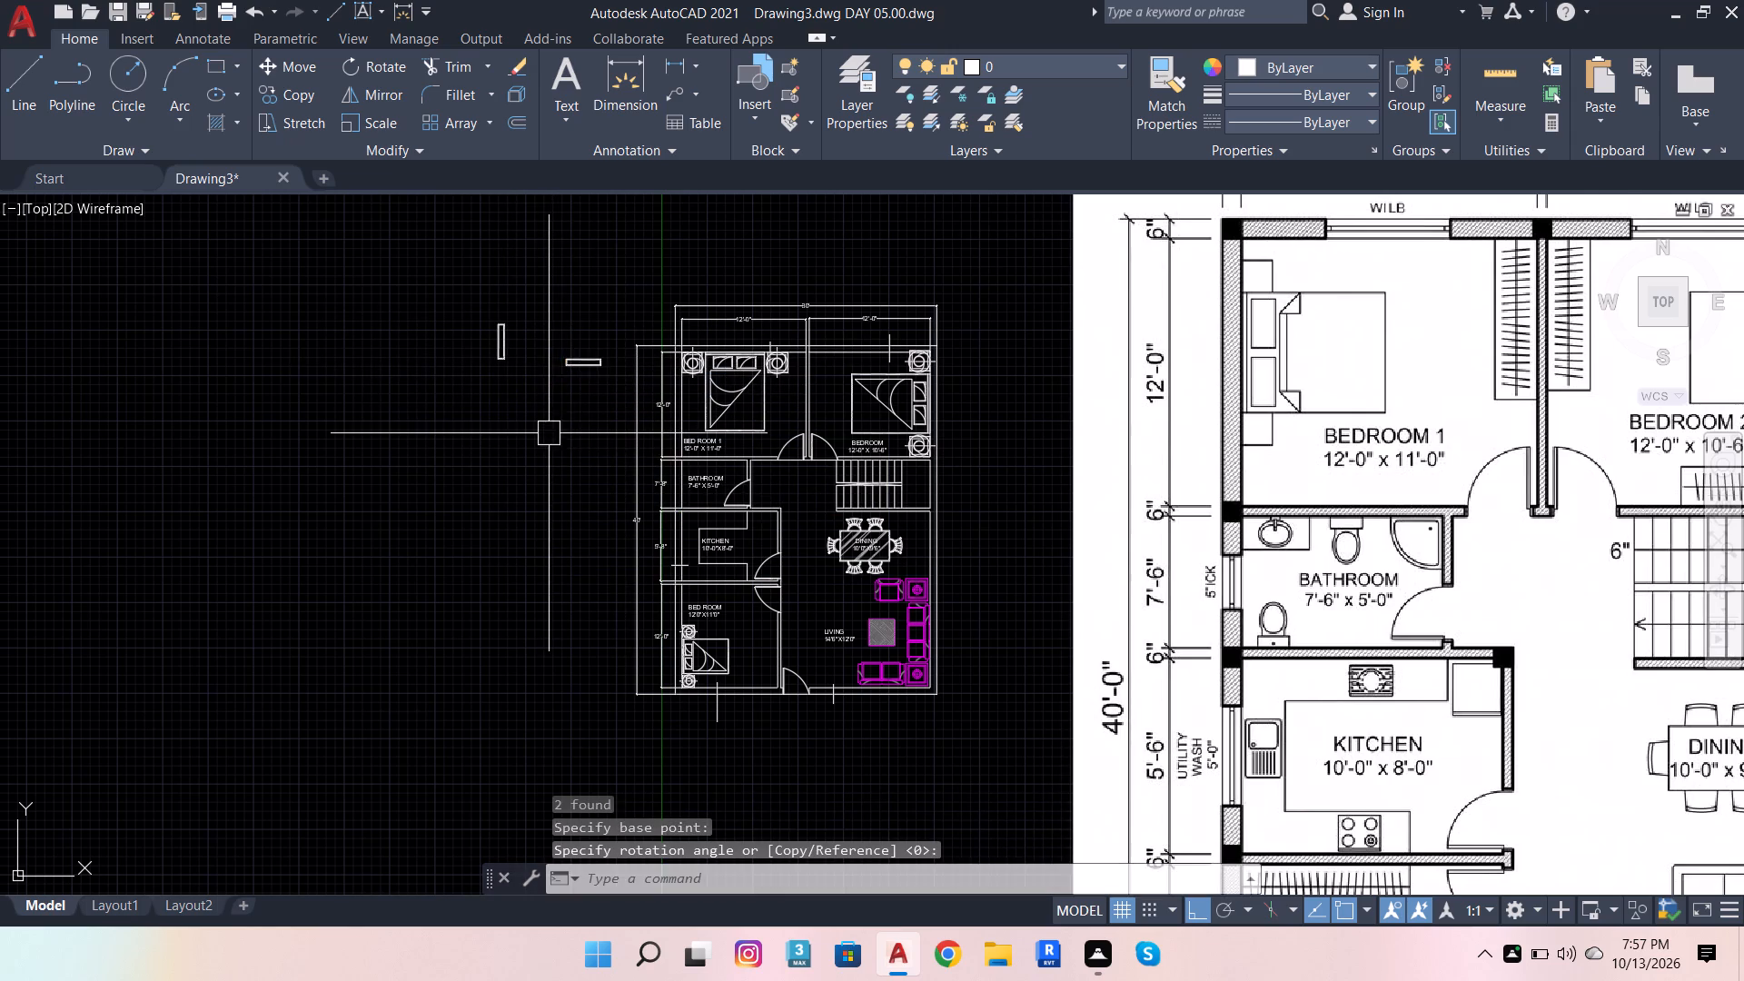
Copy the horizontal nested rectangles into the south wall at the living area's and southwest bedroom's marker lines, using their top-left corner.
scroll(597, 357, up, 4)
drag(328, 298, 357, 310)
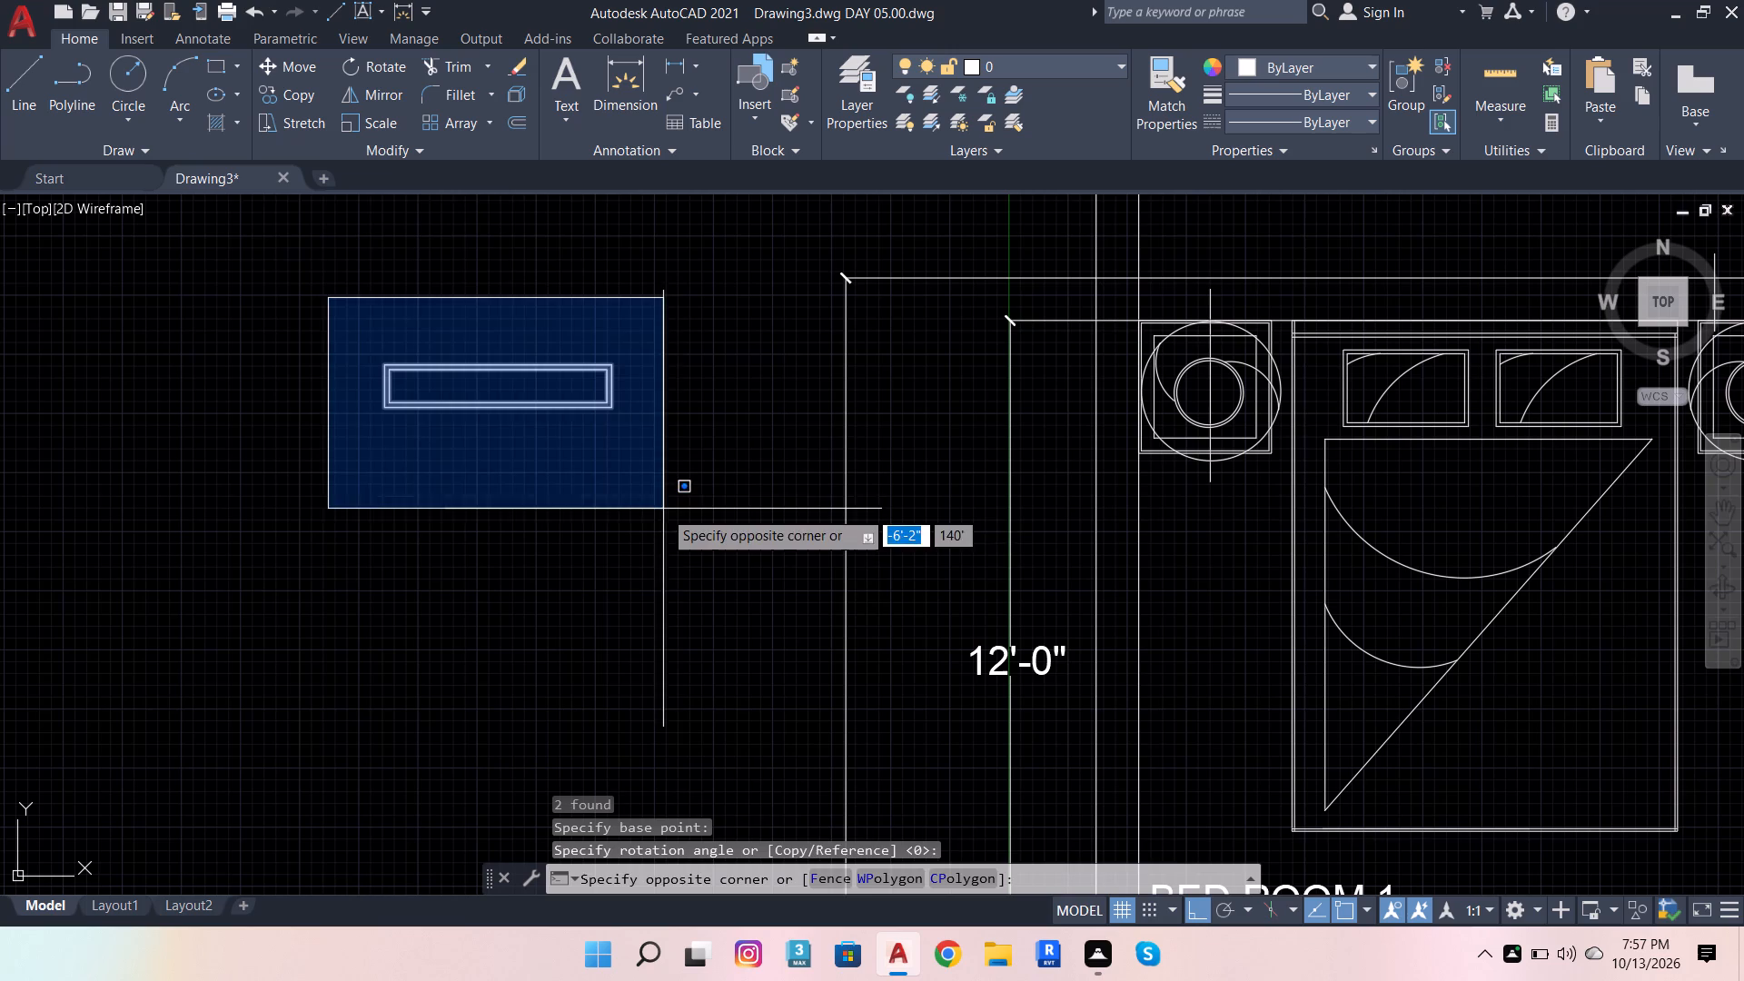
click(674, 513)
click(268, 92)
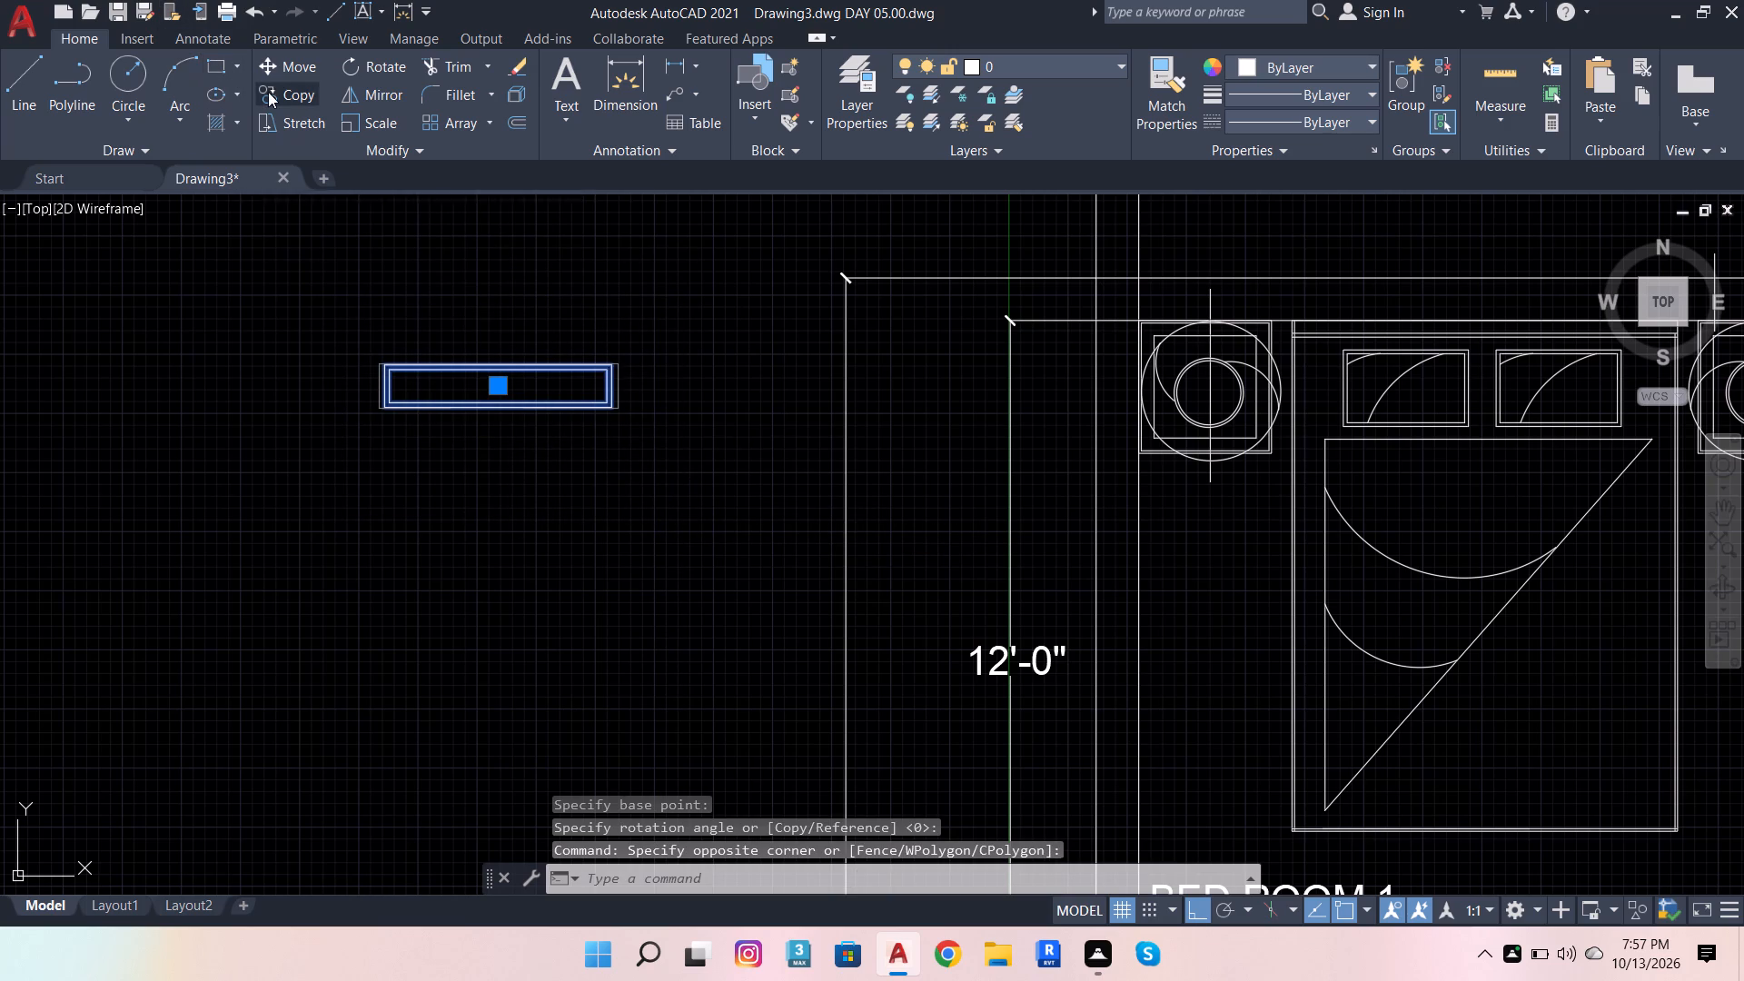
click(386, 359)
scroll(117, 471, down, 4)
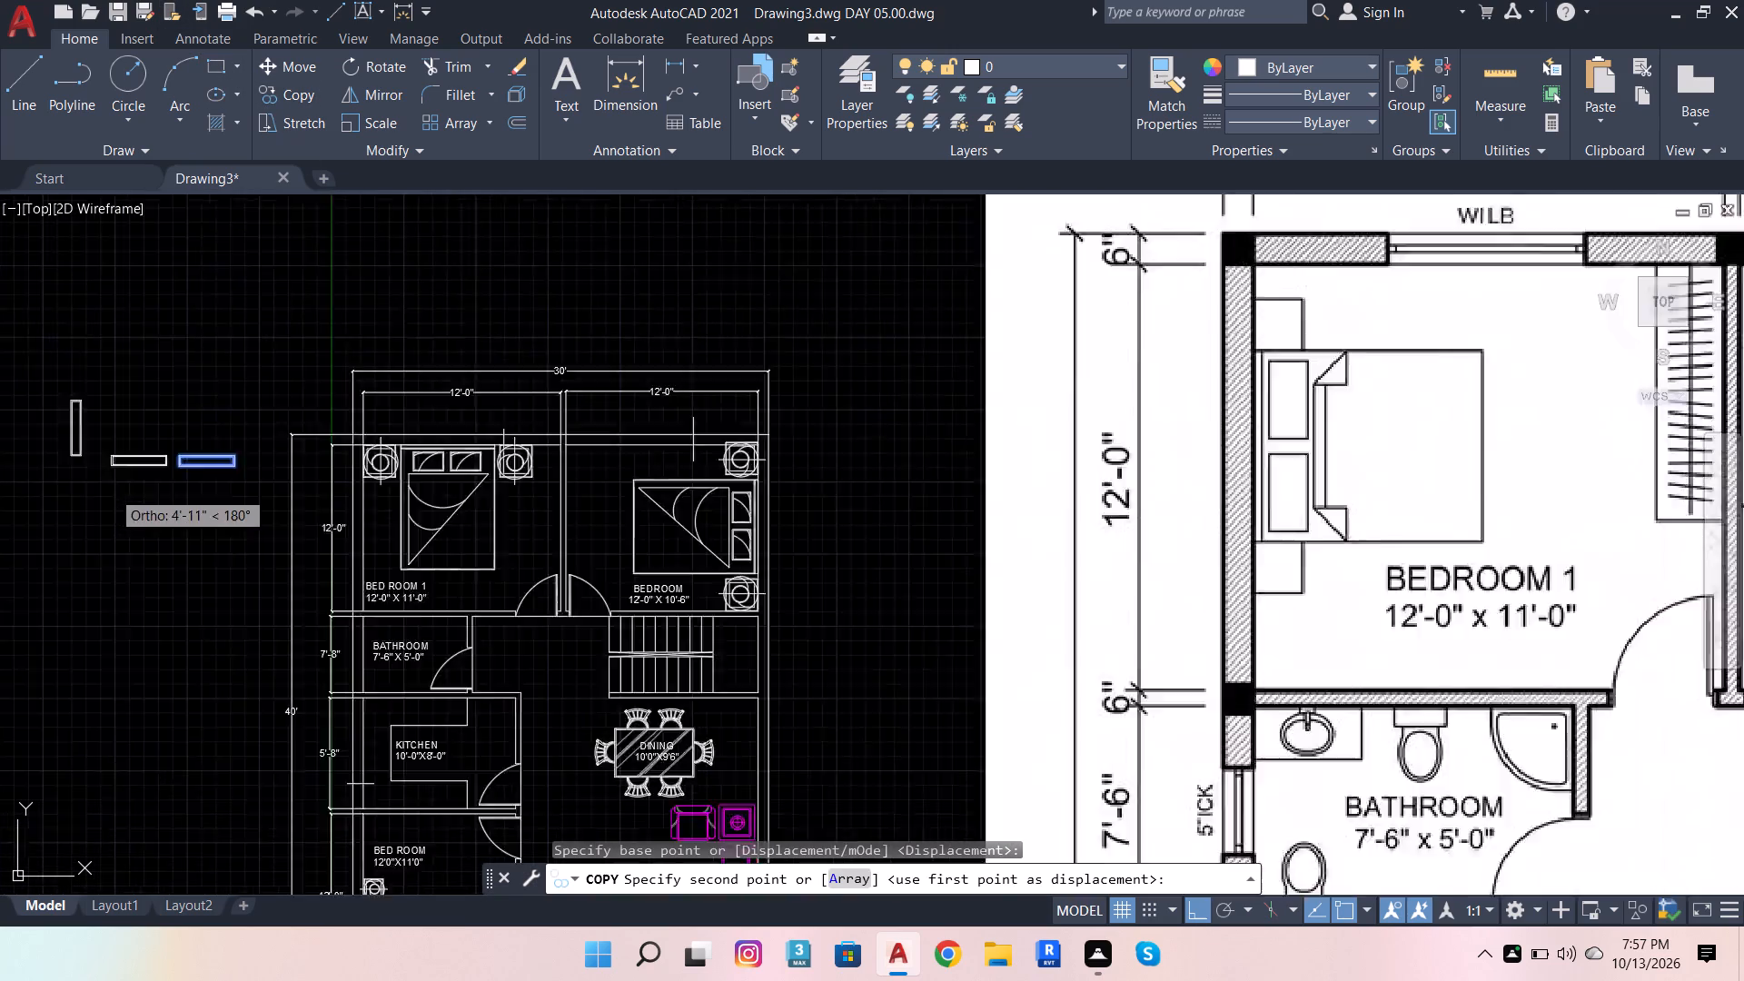
scroll(285, 447, up, 4)
scroll(590, 524, down, 1)
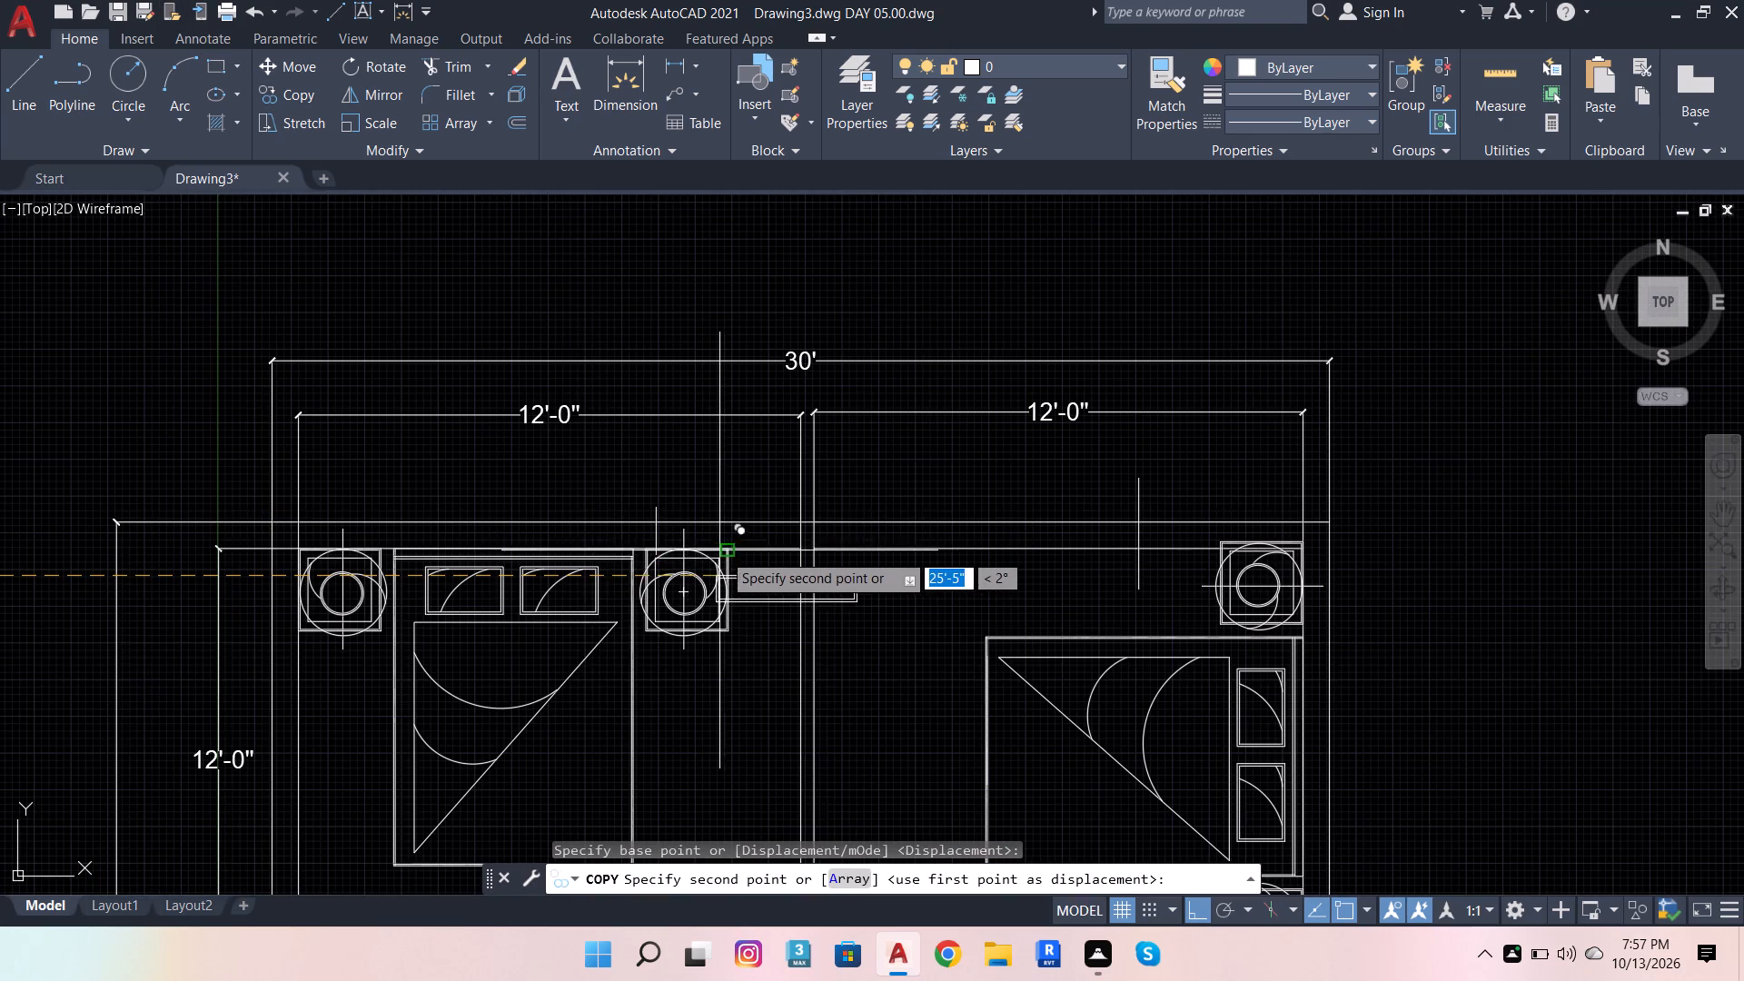
scroll(727, 560, up, 3)
scroll(397, 491, down, 3)
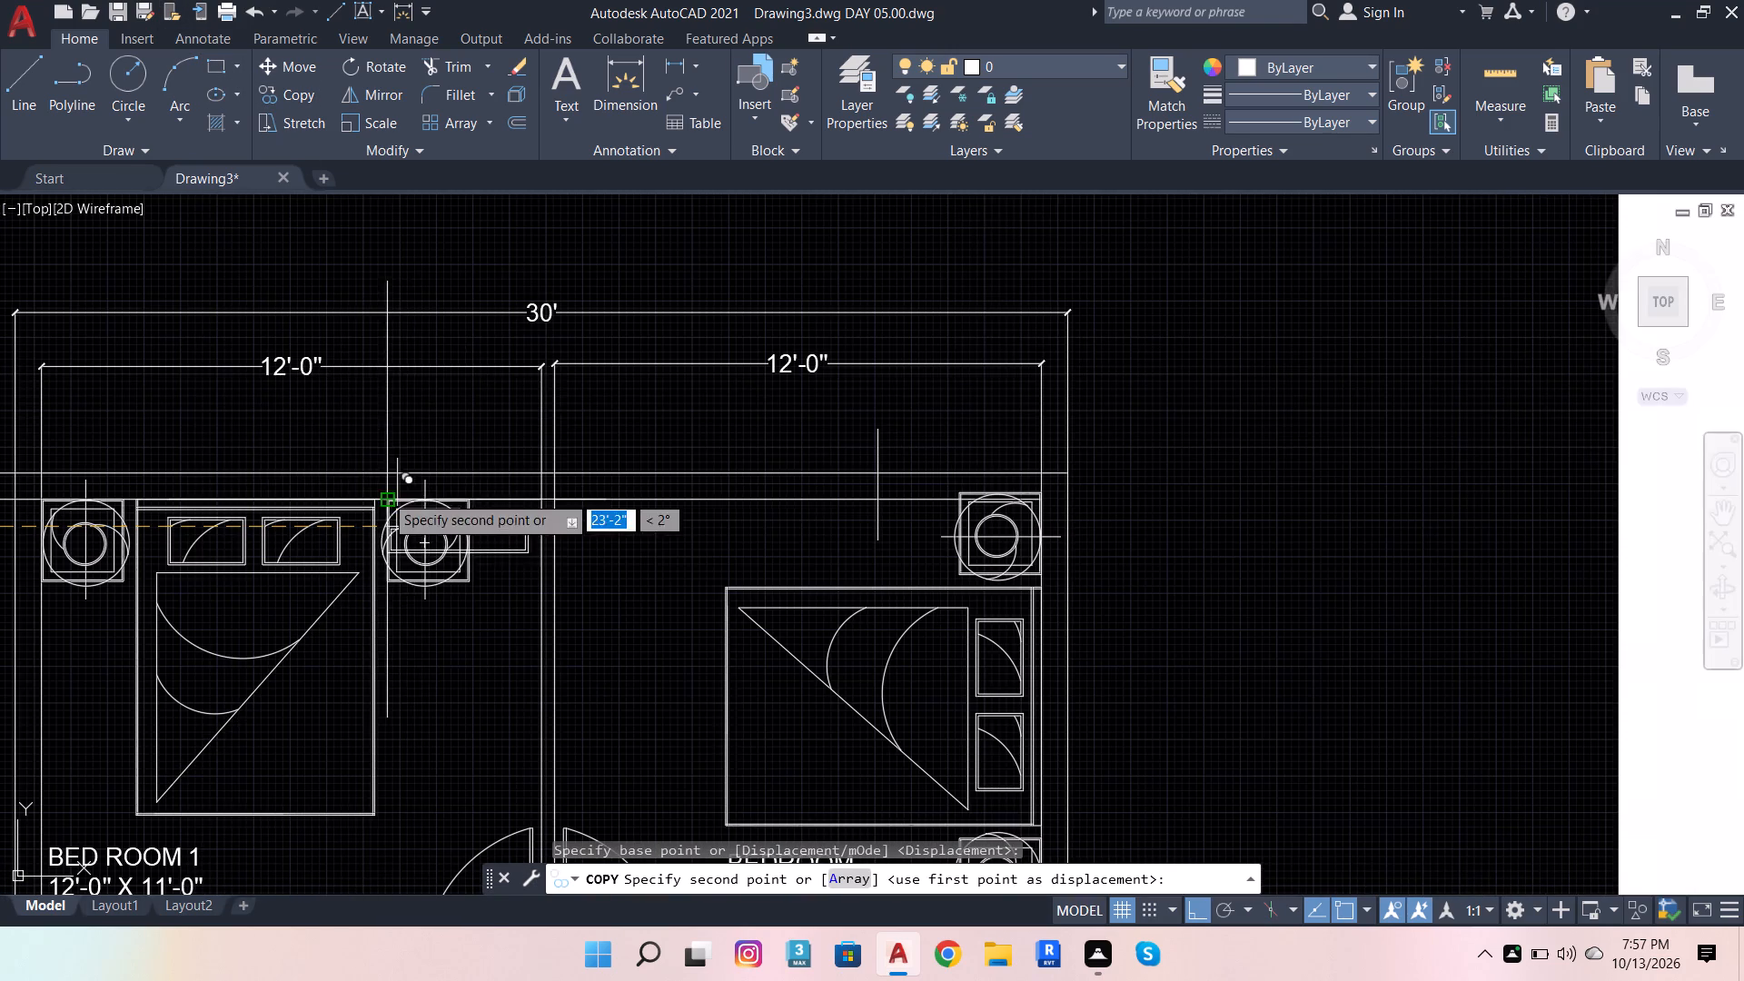
scroll(530, 386, down, 4)
scroll(580, 649, up, 2)
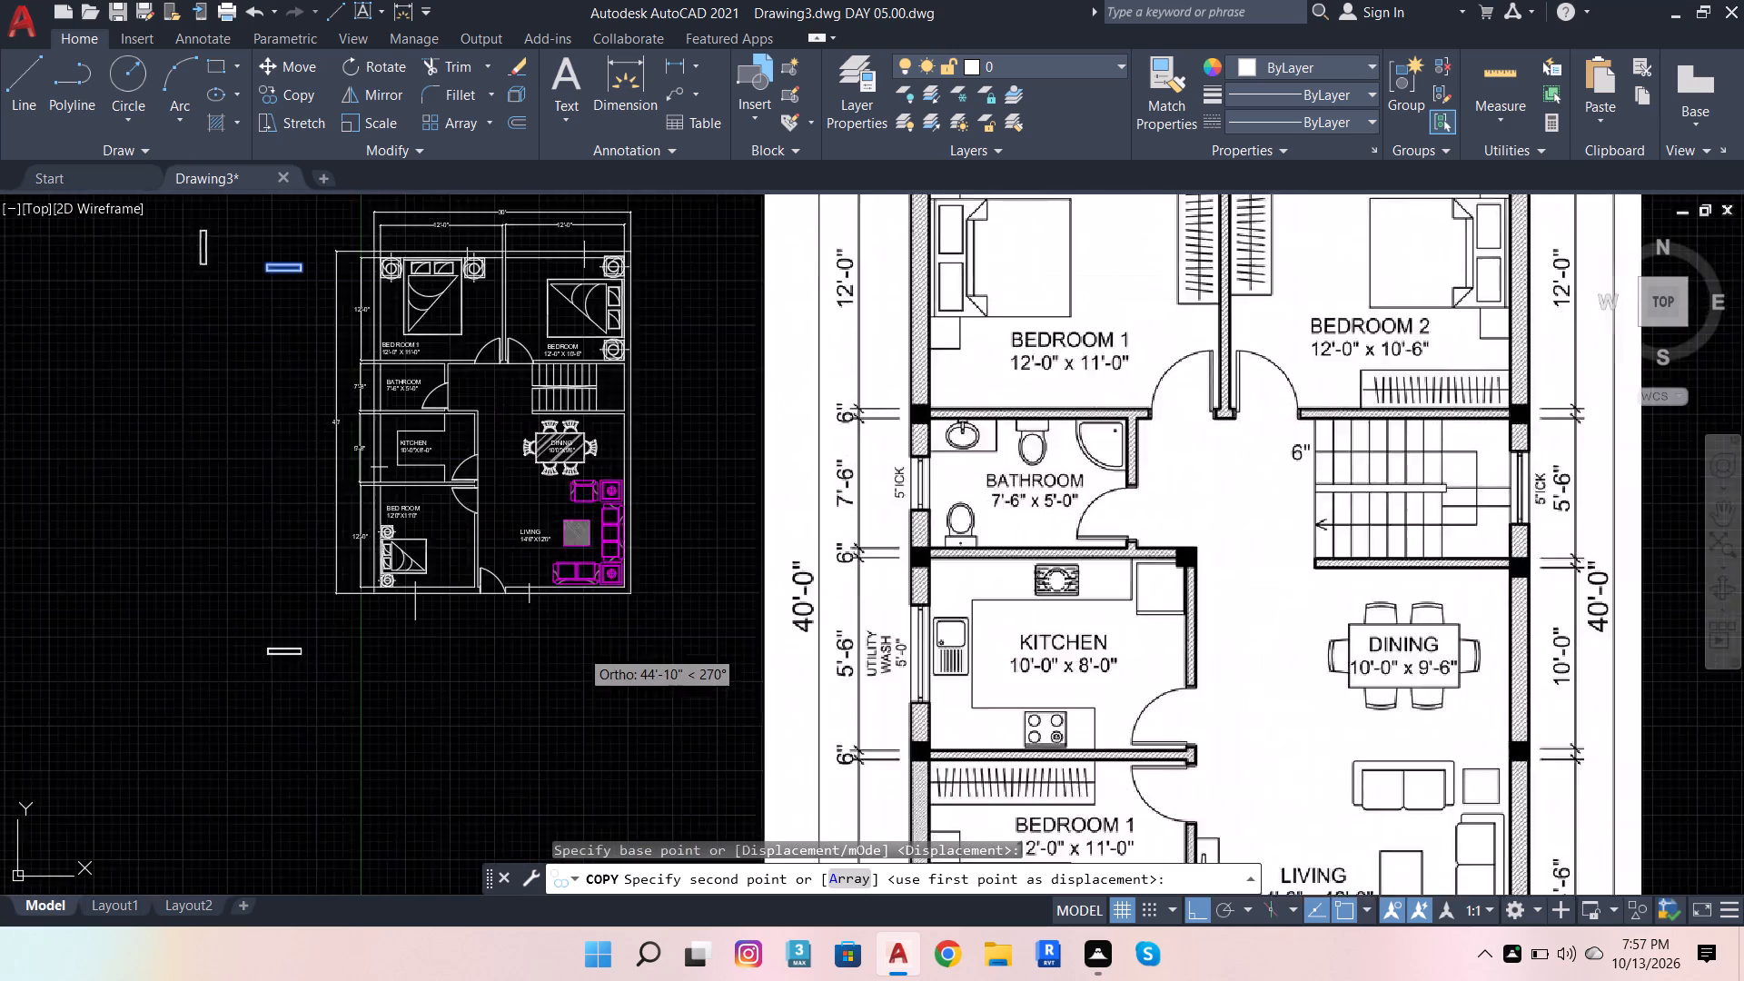
scroll(580, 649, up, 2)
scroll(215, 406, down, 3)
scroll(326, 417, up, 3)
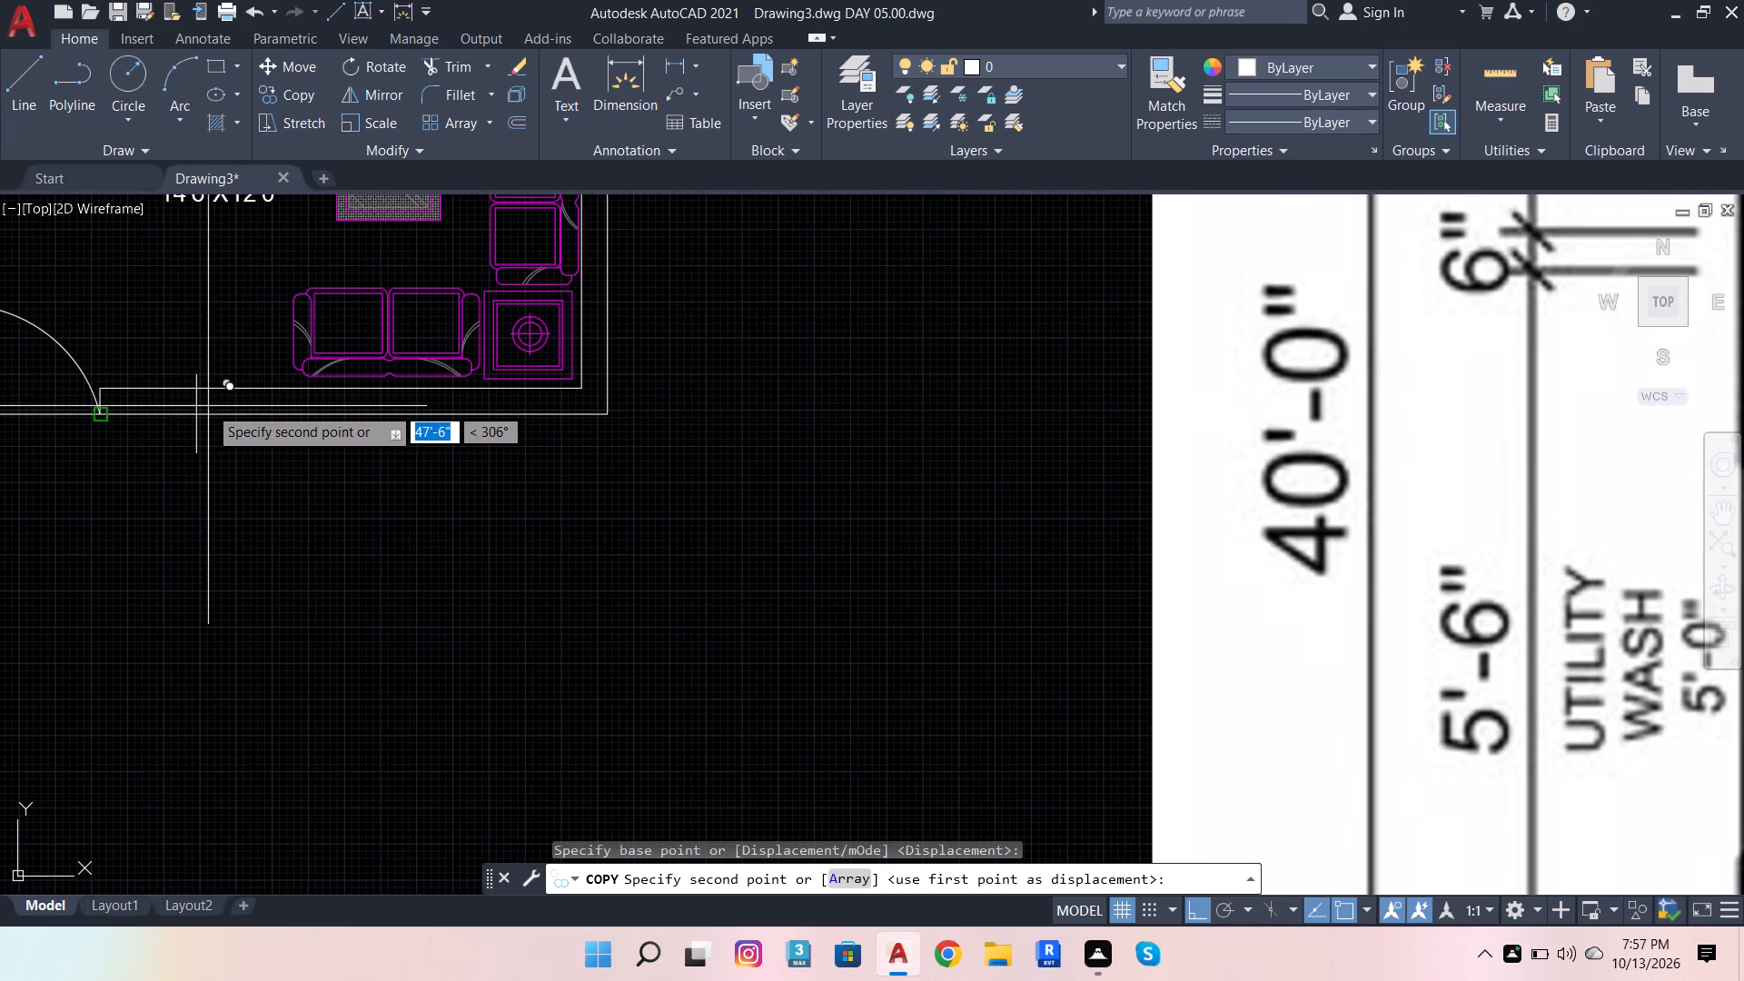
click(191, 391)
scroll(373, 451, down, 3)
scroll(182, 447, up, 3)
click(337, 408)
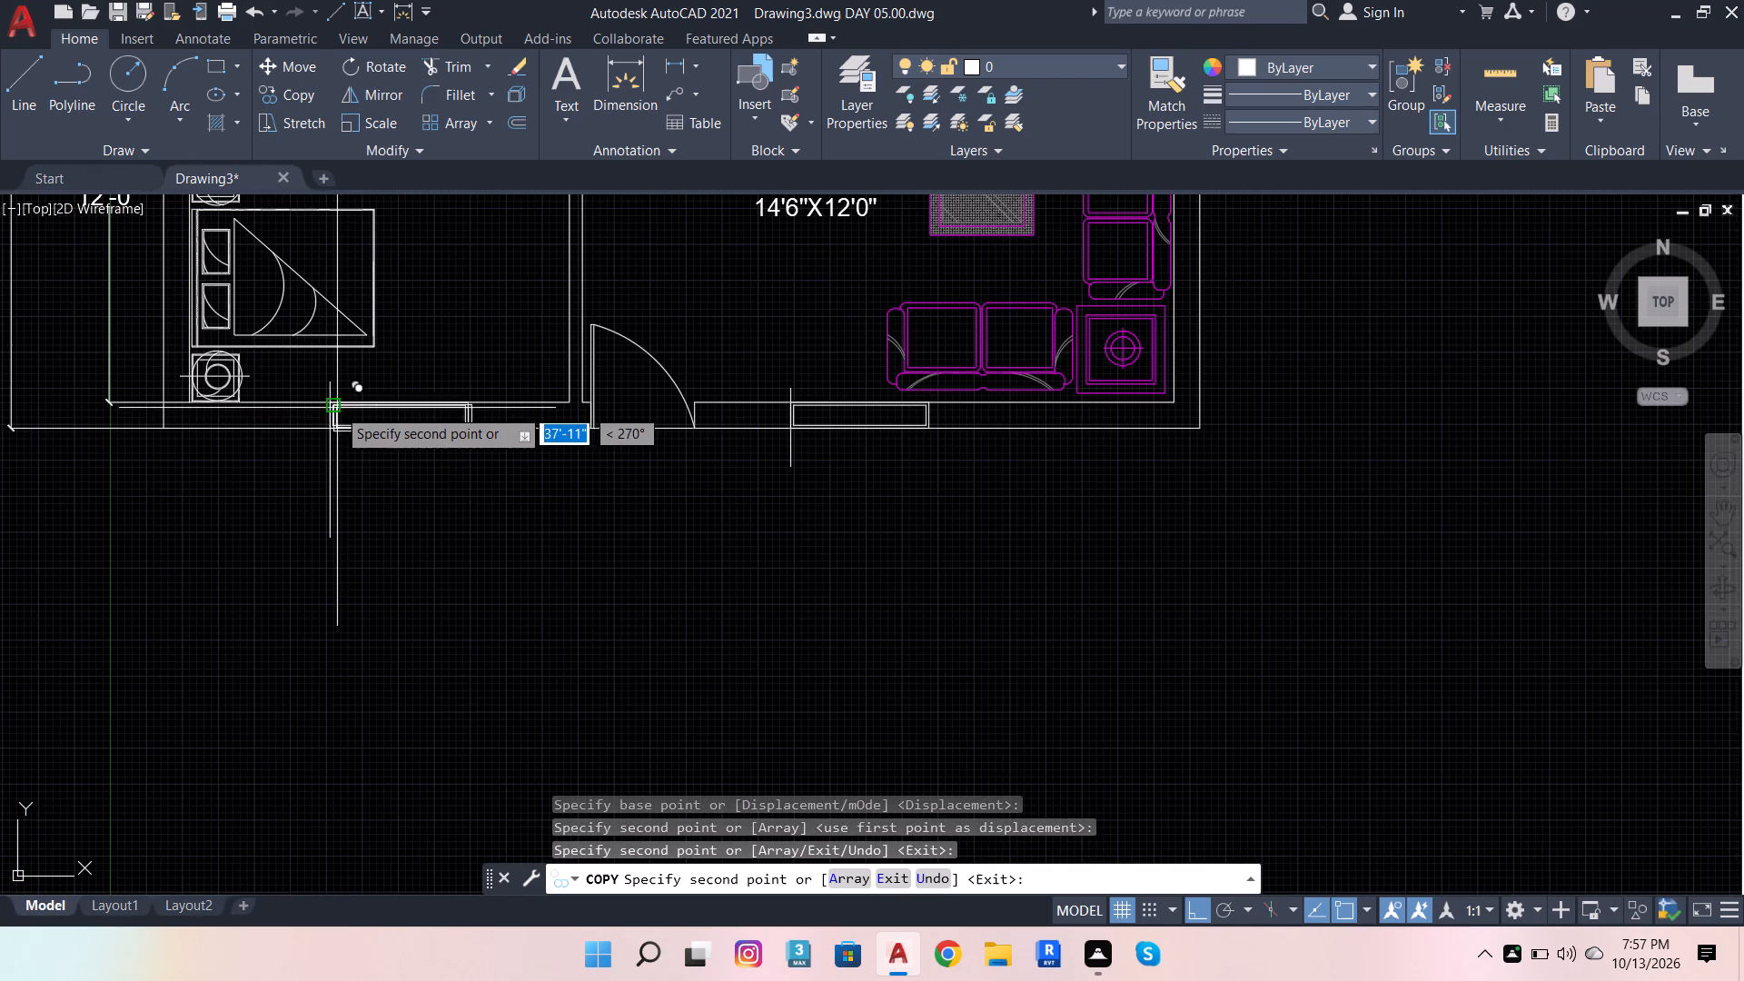
Place further copies of the horizontal nested rectangles in the north wall at both northern bedrooms' marker lines.
scroll(299, 509, down, 4)
scroll(371, 306, up, 4)
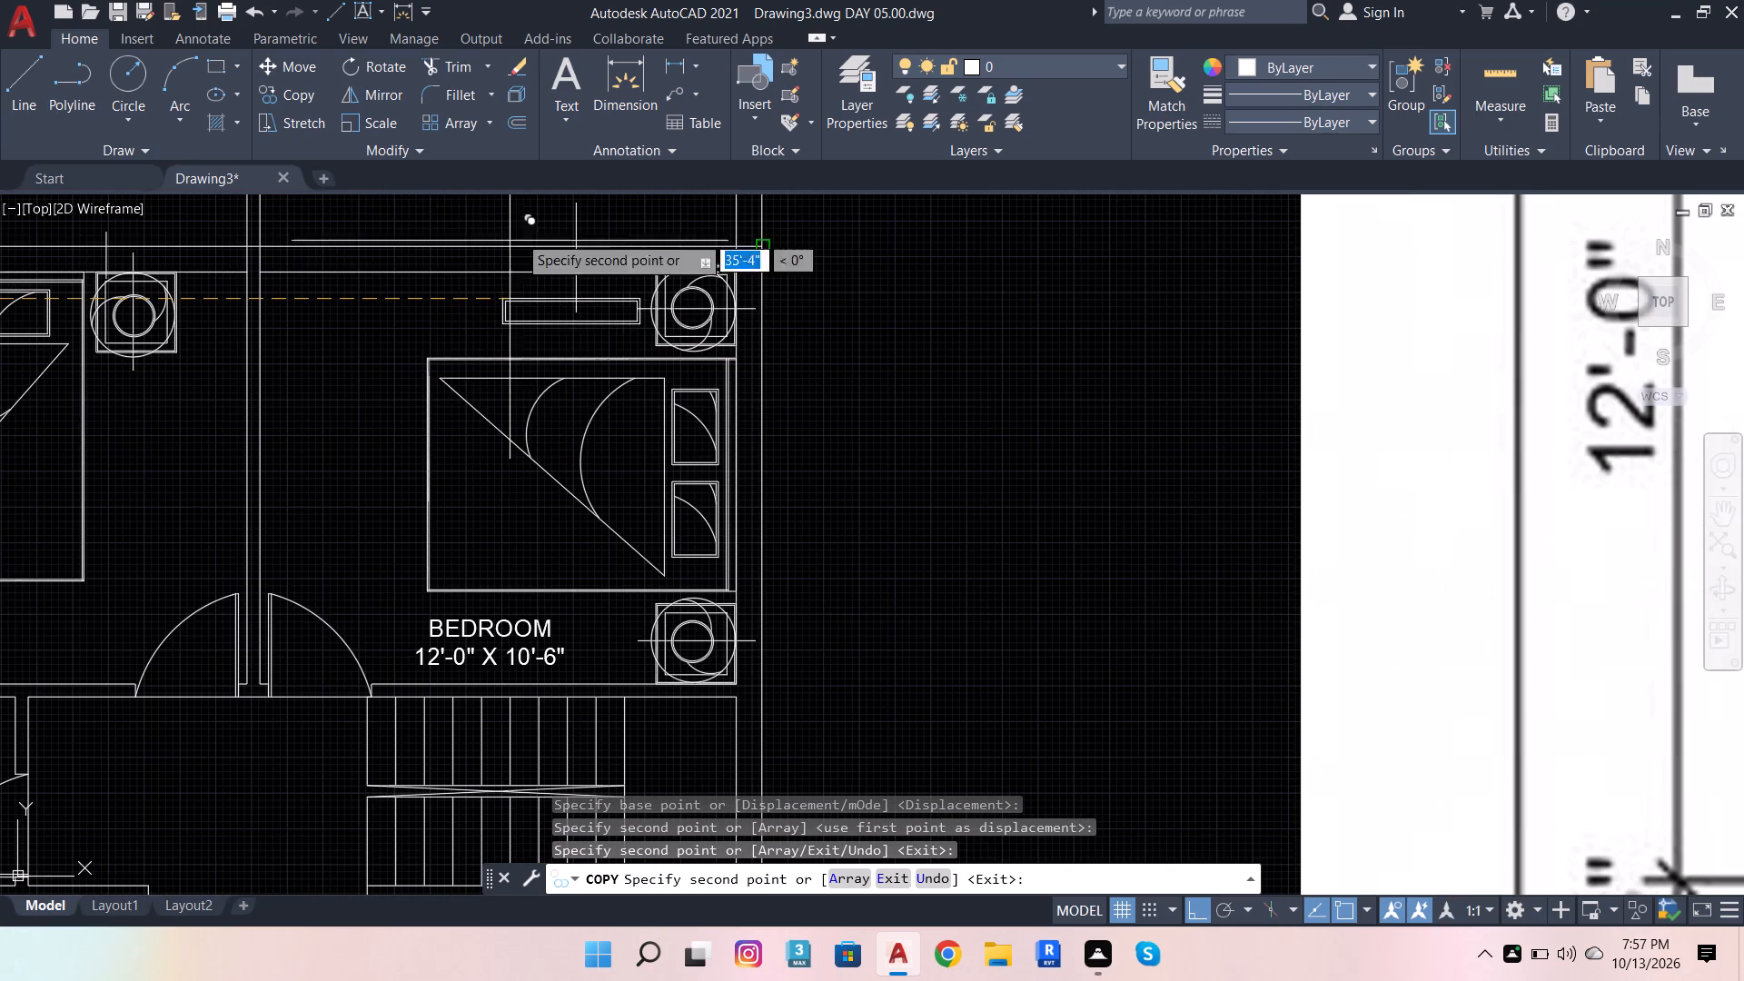
click(572, 241)
scroll(361, 356, down, 1)
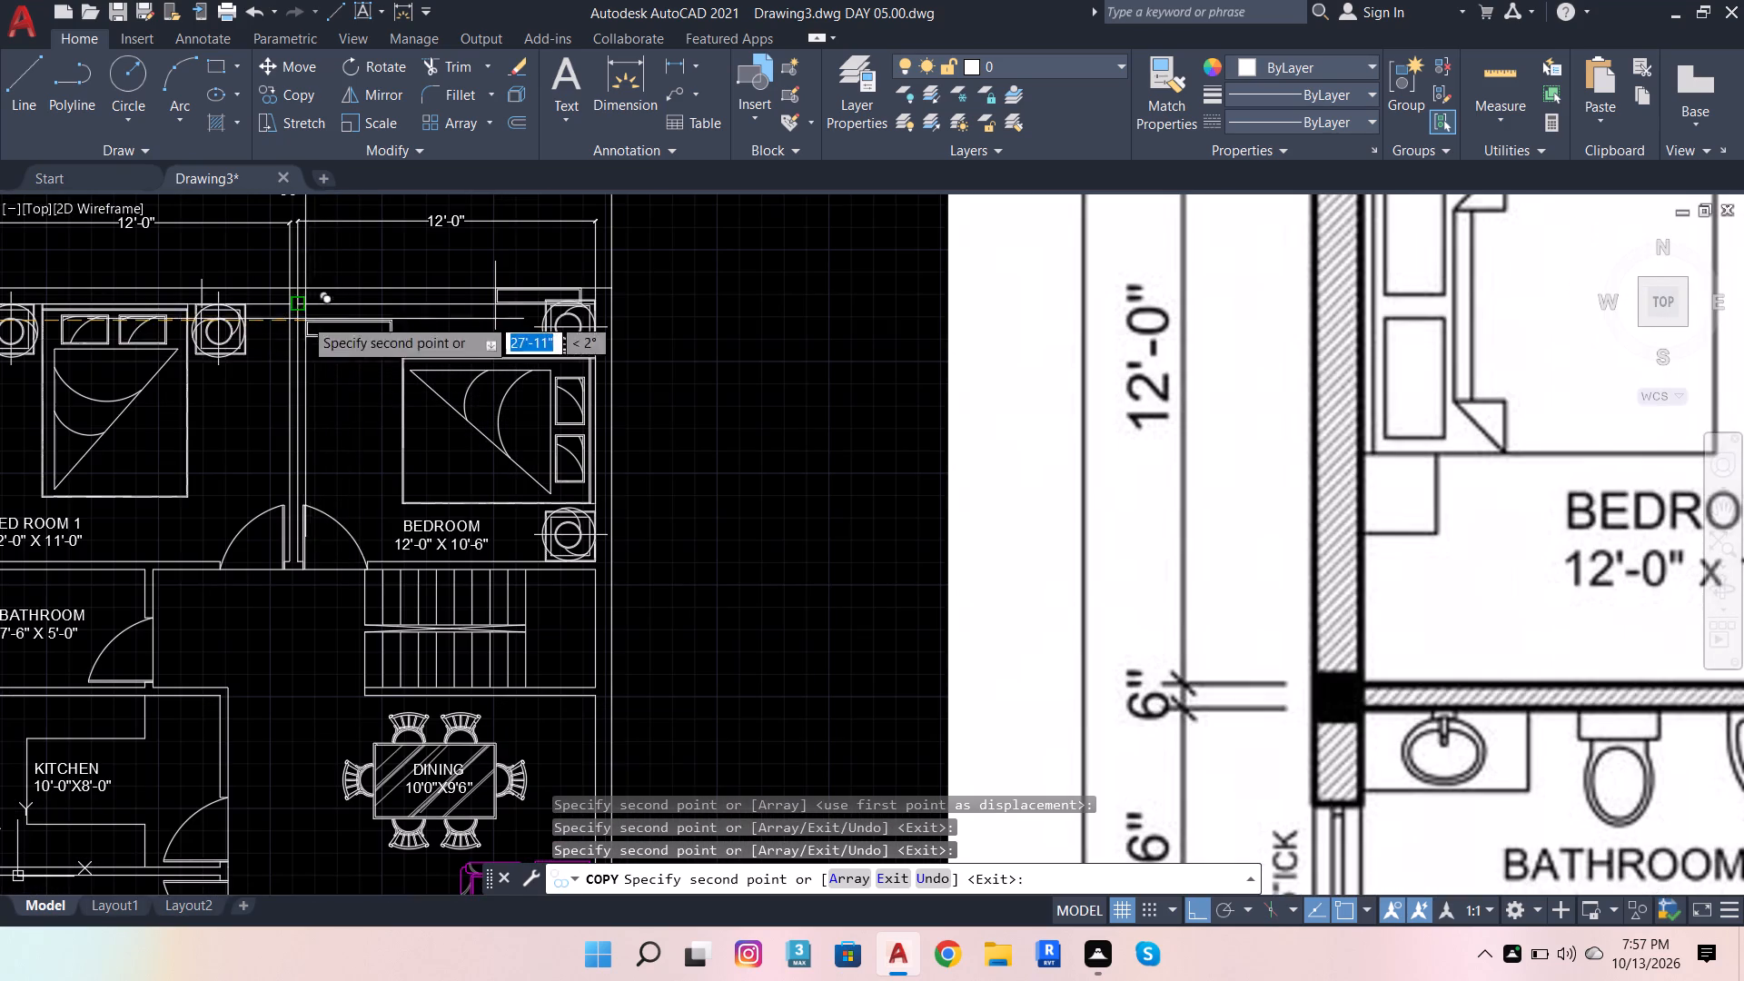
scroll(212, 303, up, 3)
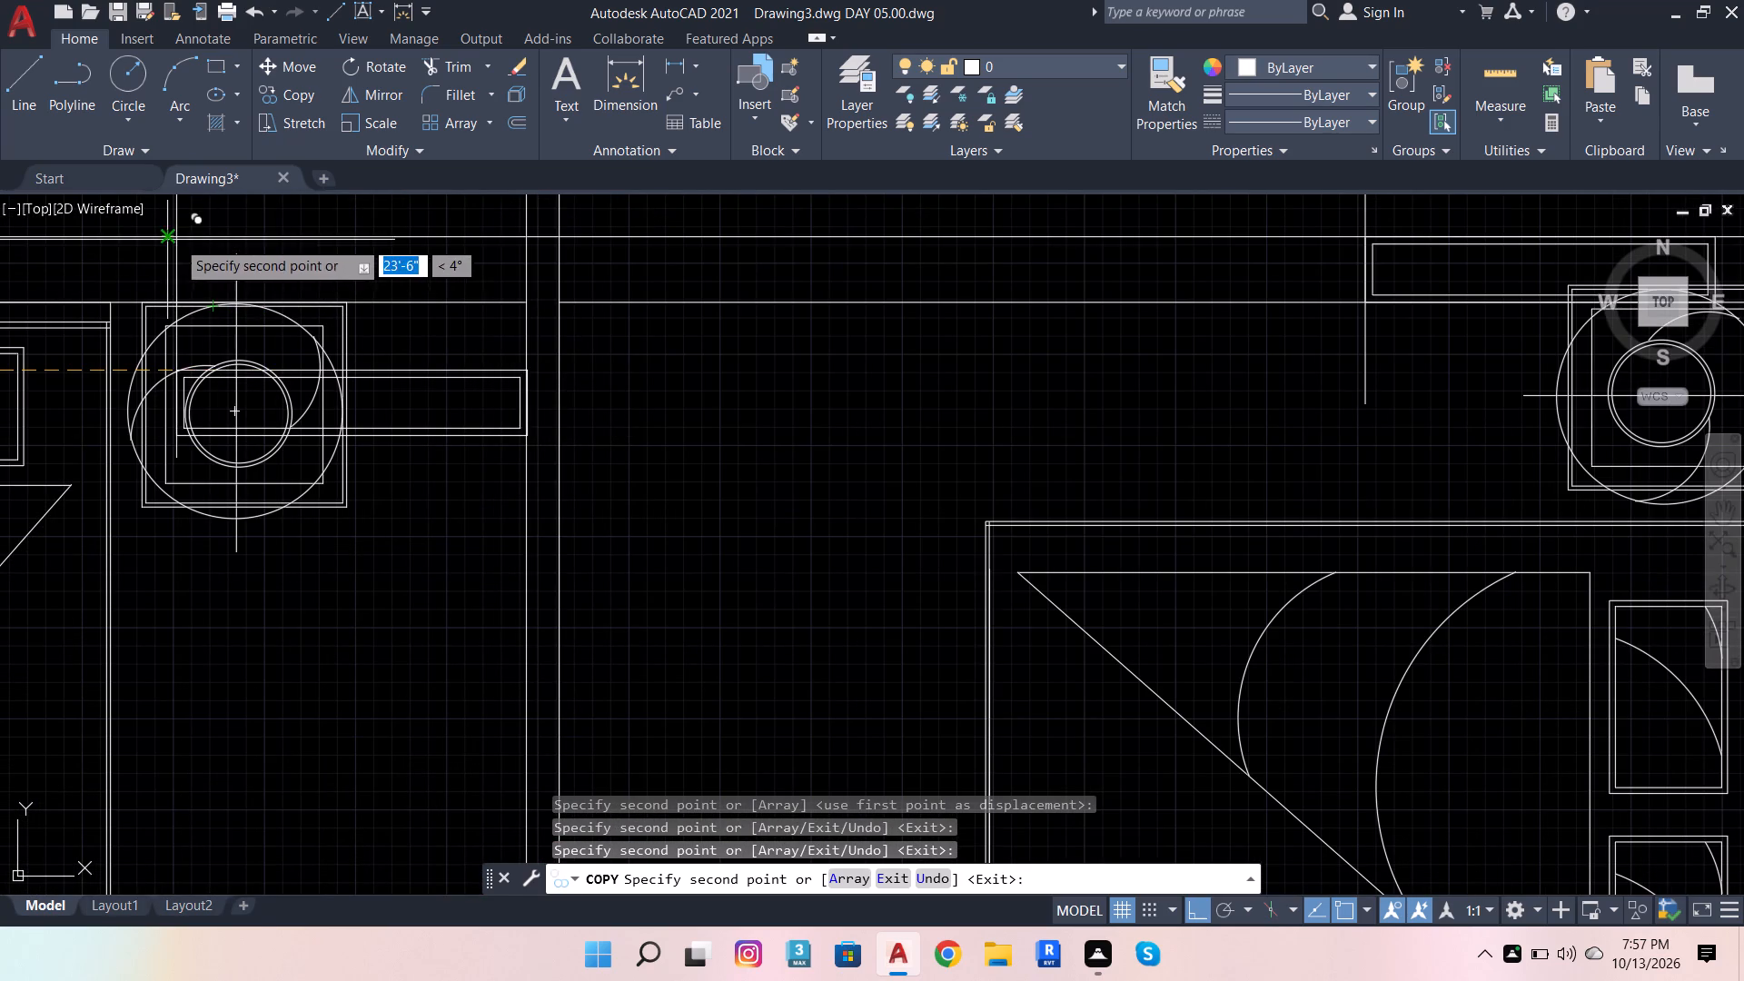
click(176, 240)
key(Escape)
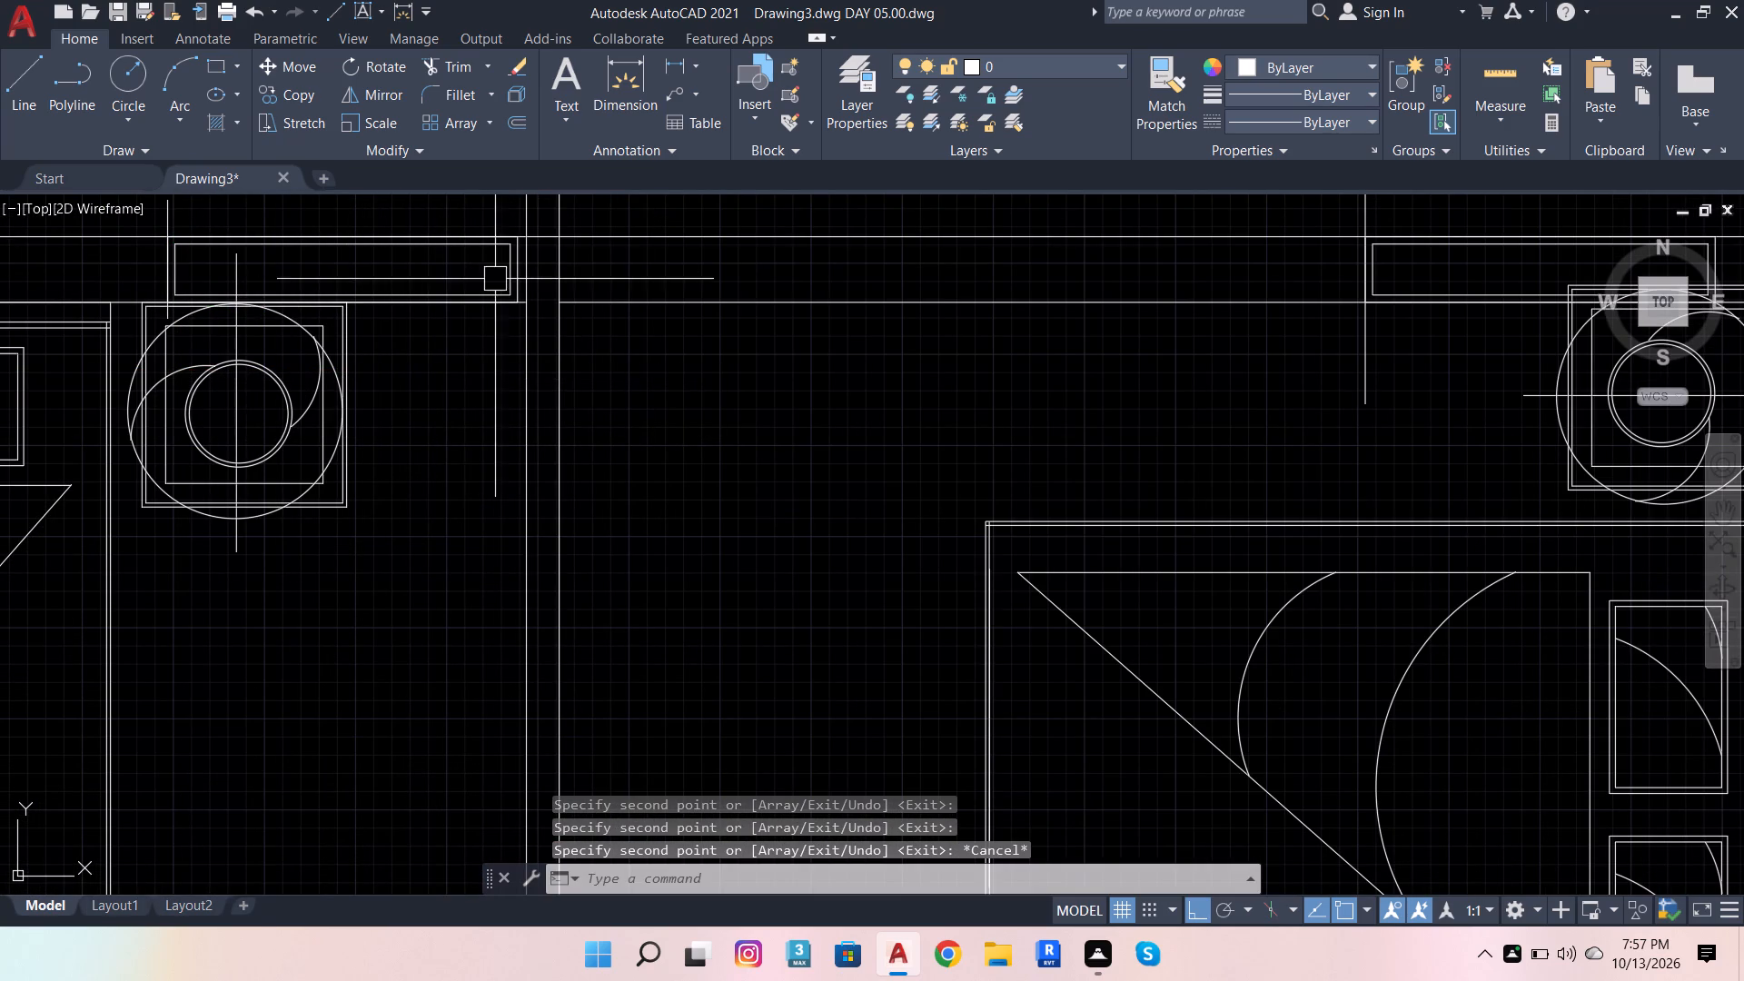
Move both north-wall nested rectangles west so their east ends meet the bedrooms' marker lines.
click(495, 279)
click(517, 256)
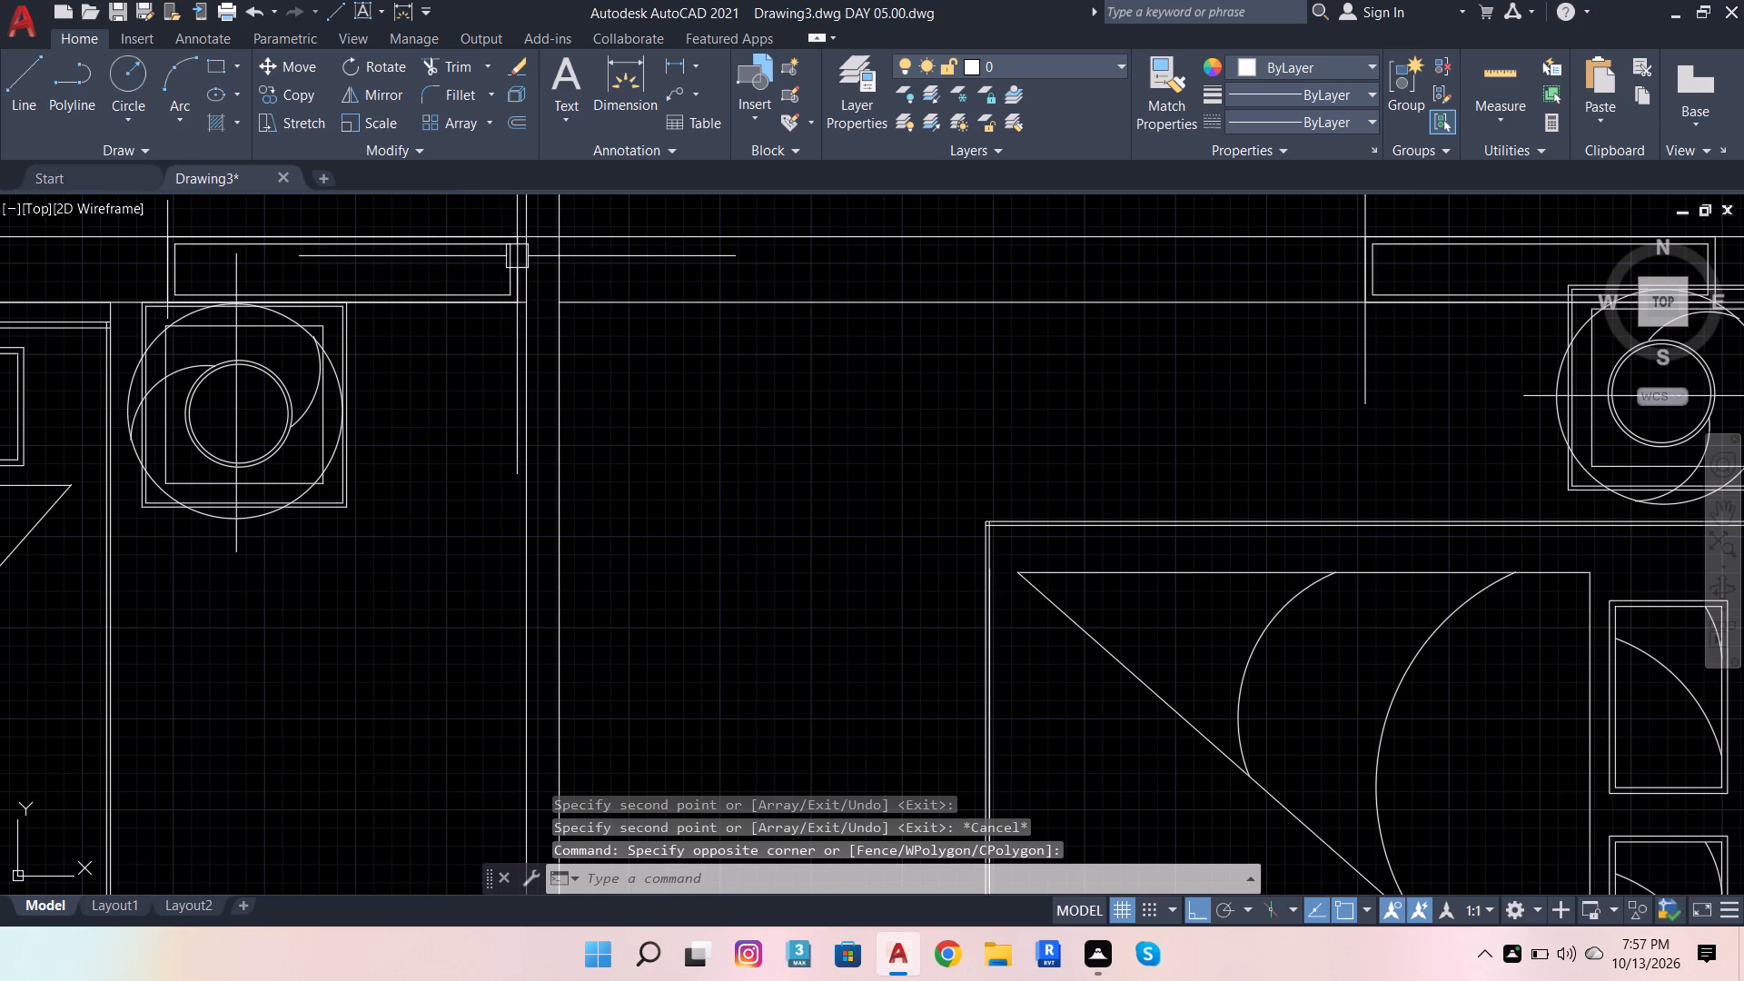
click(507, 263)
scroll(381, 390, down, 1)
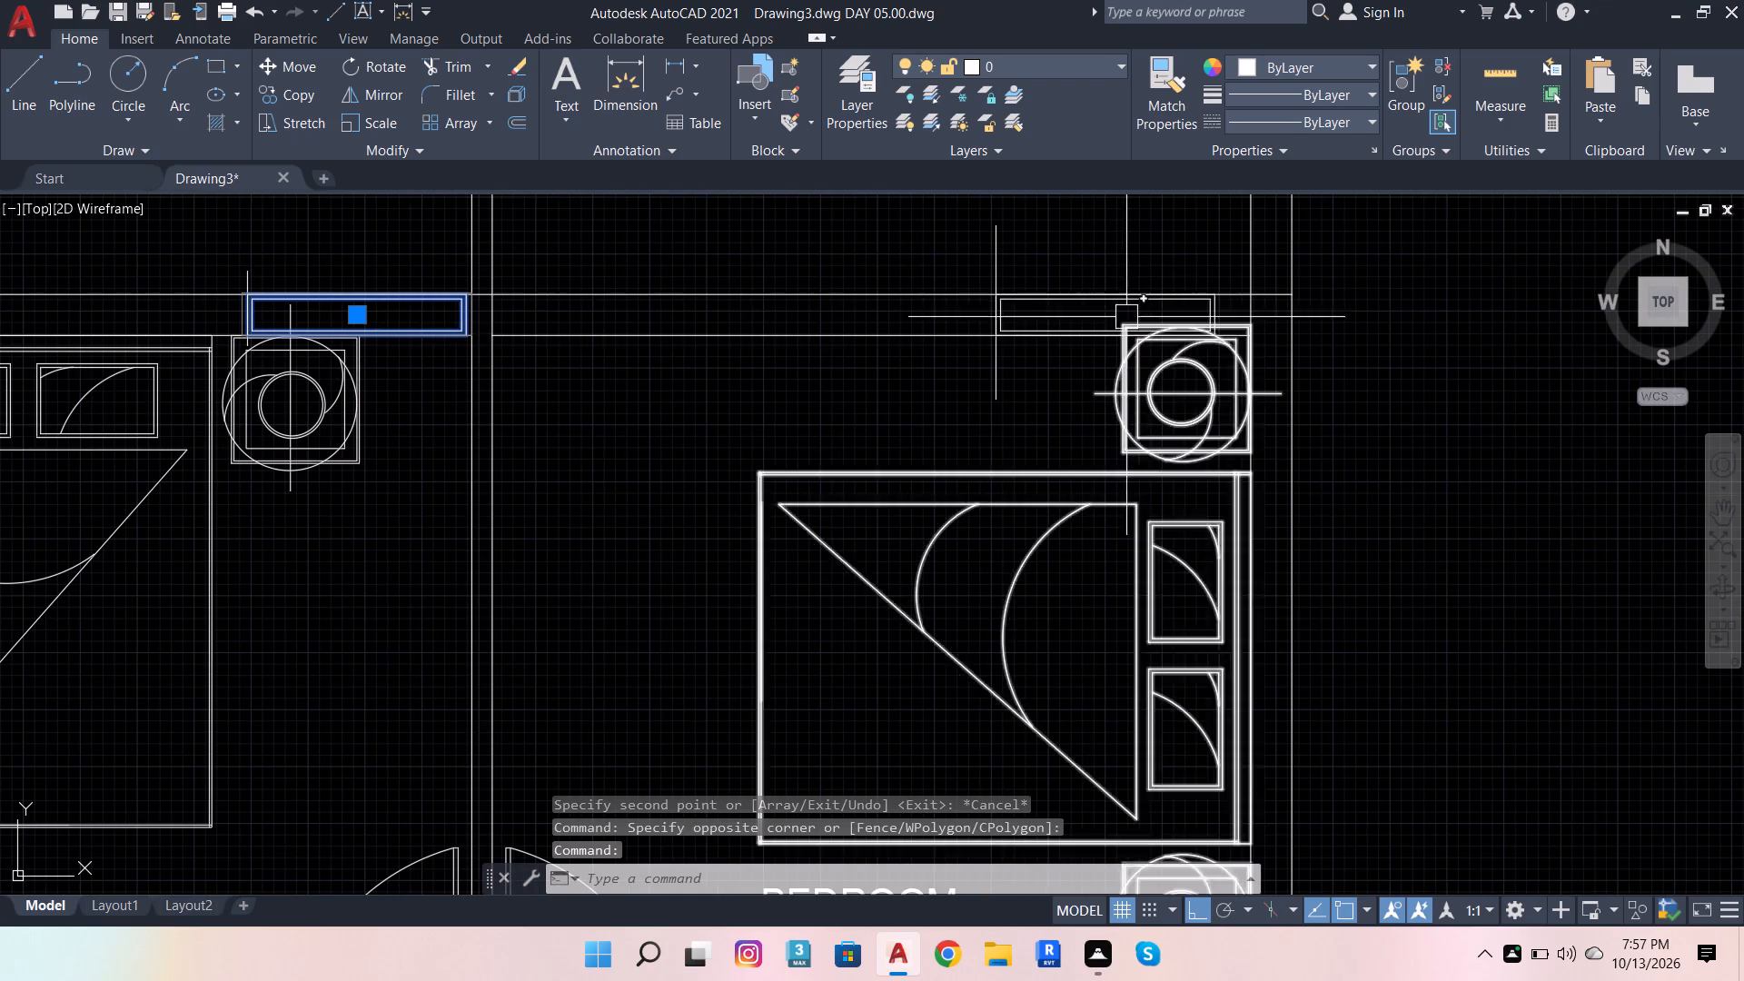
click(1115, 305)
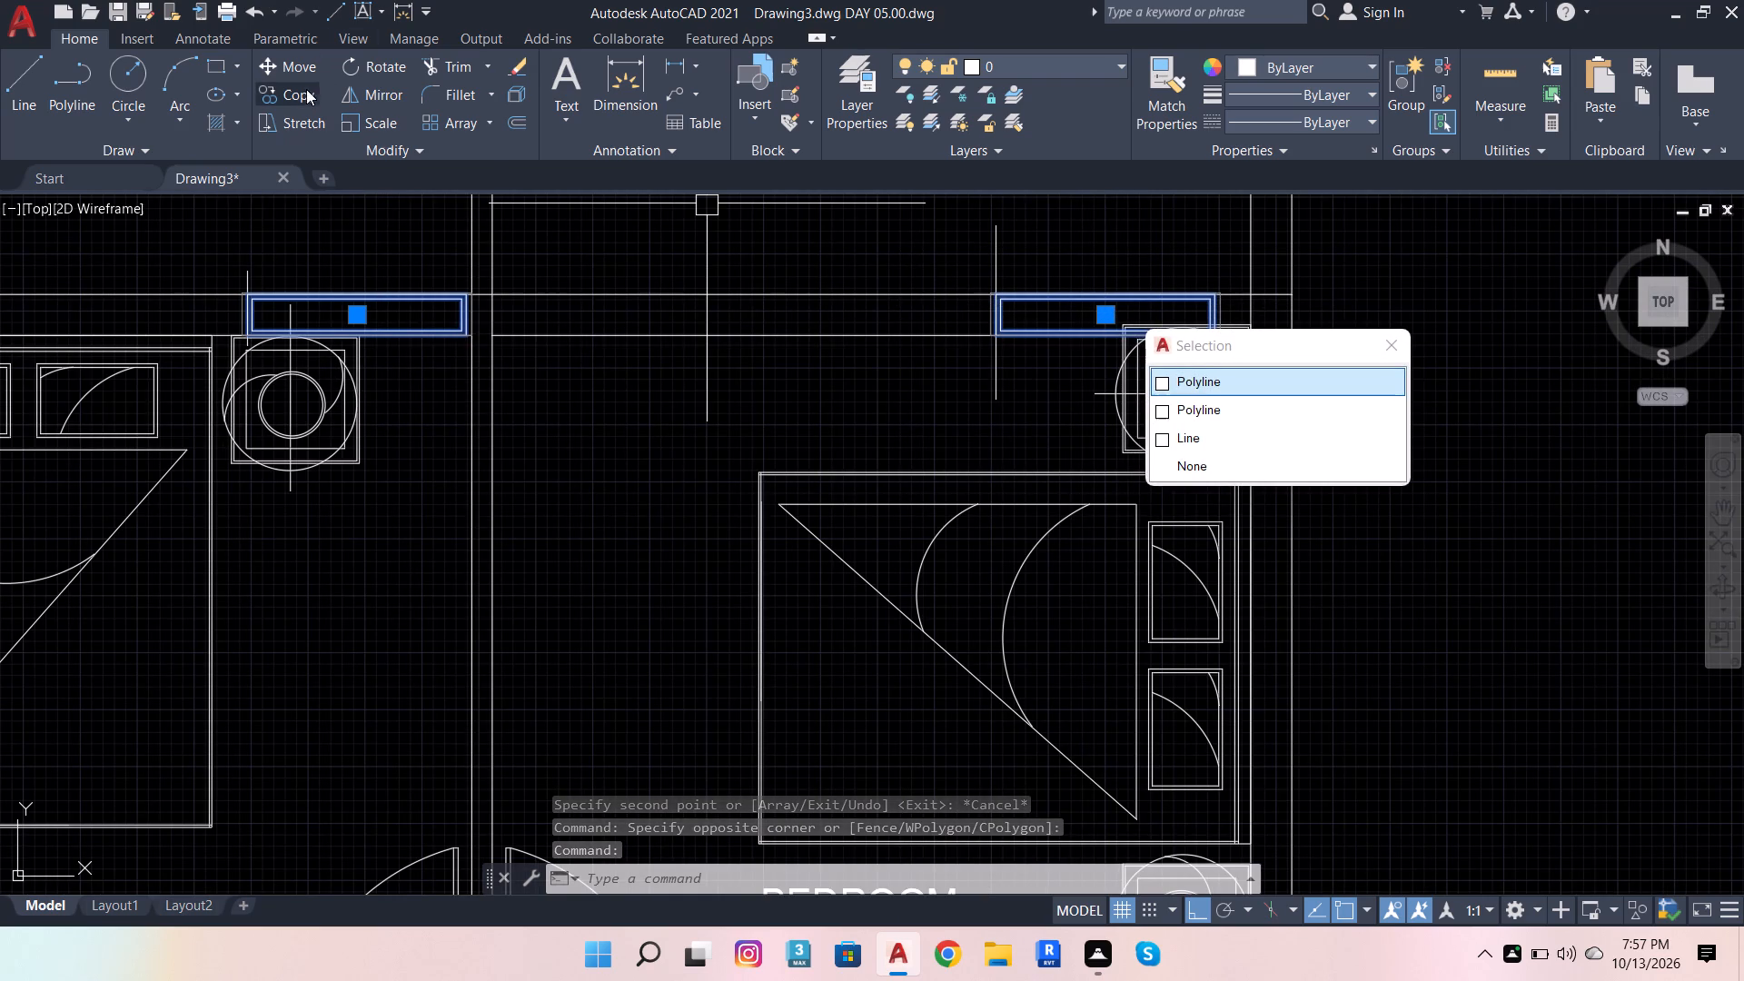
click(292, 63)
scroll(468, 306, up, 2)
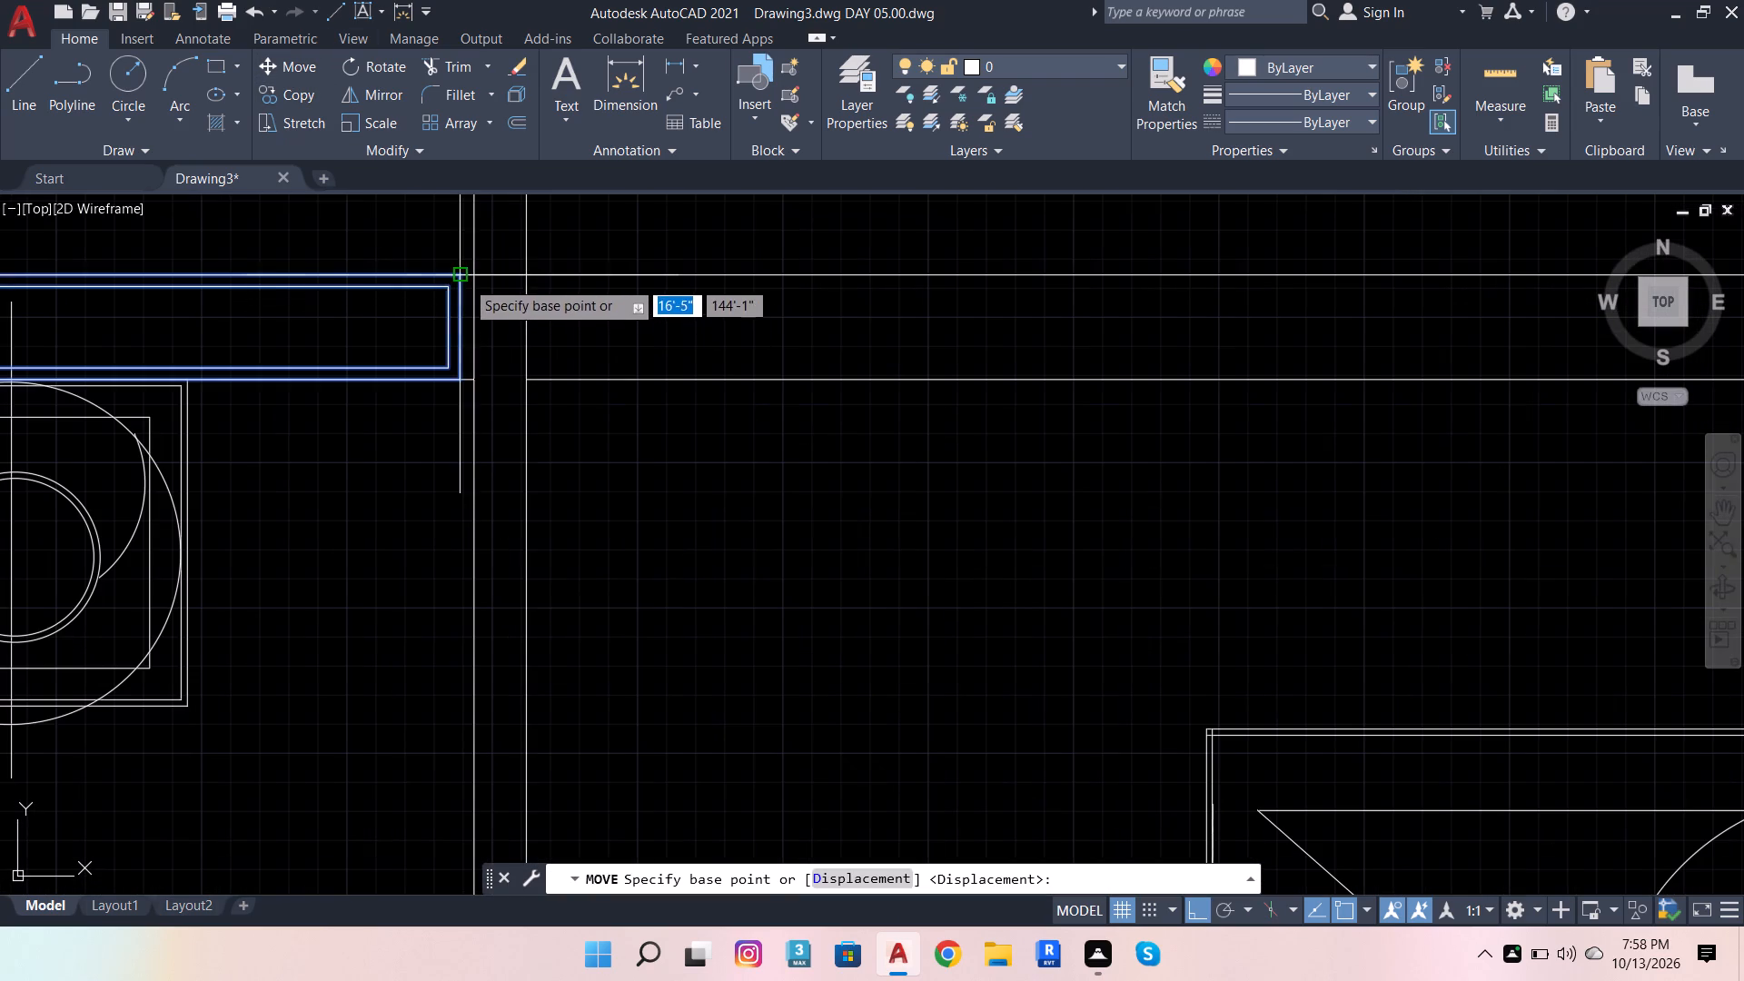
click(465, 278)
scroll(551, 325, down, 3)
scroll(389, 314, up, 3)
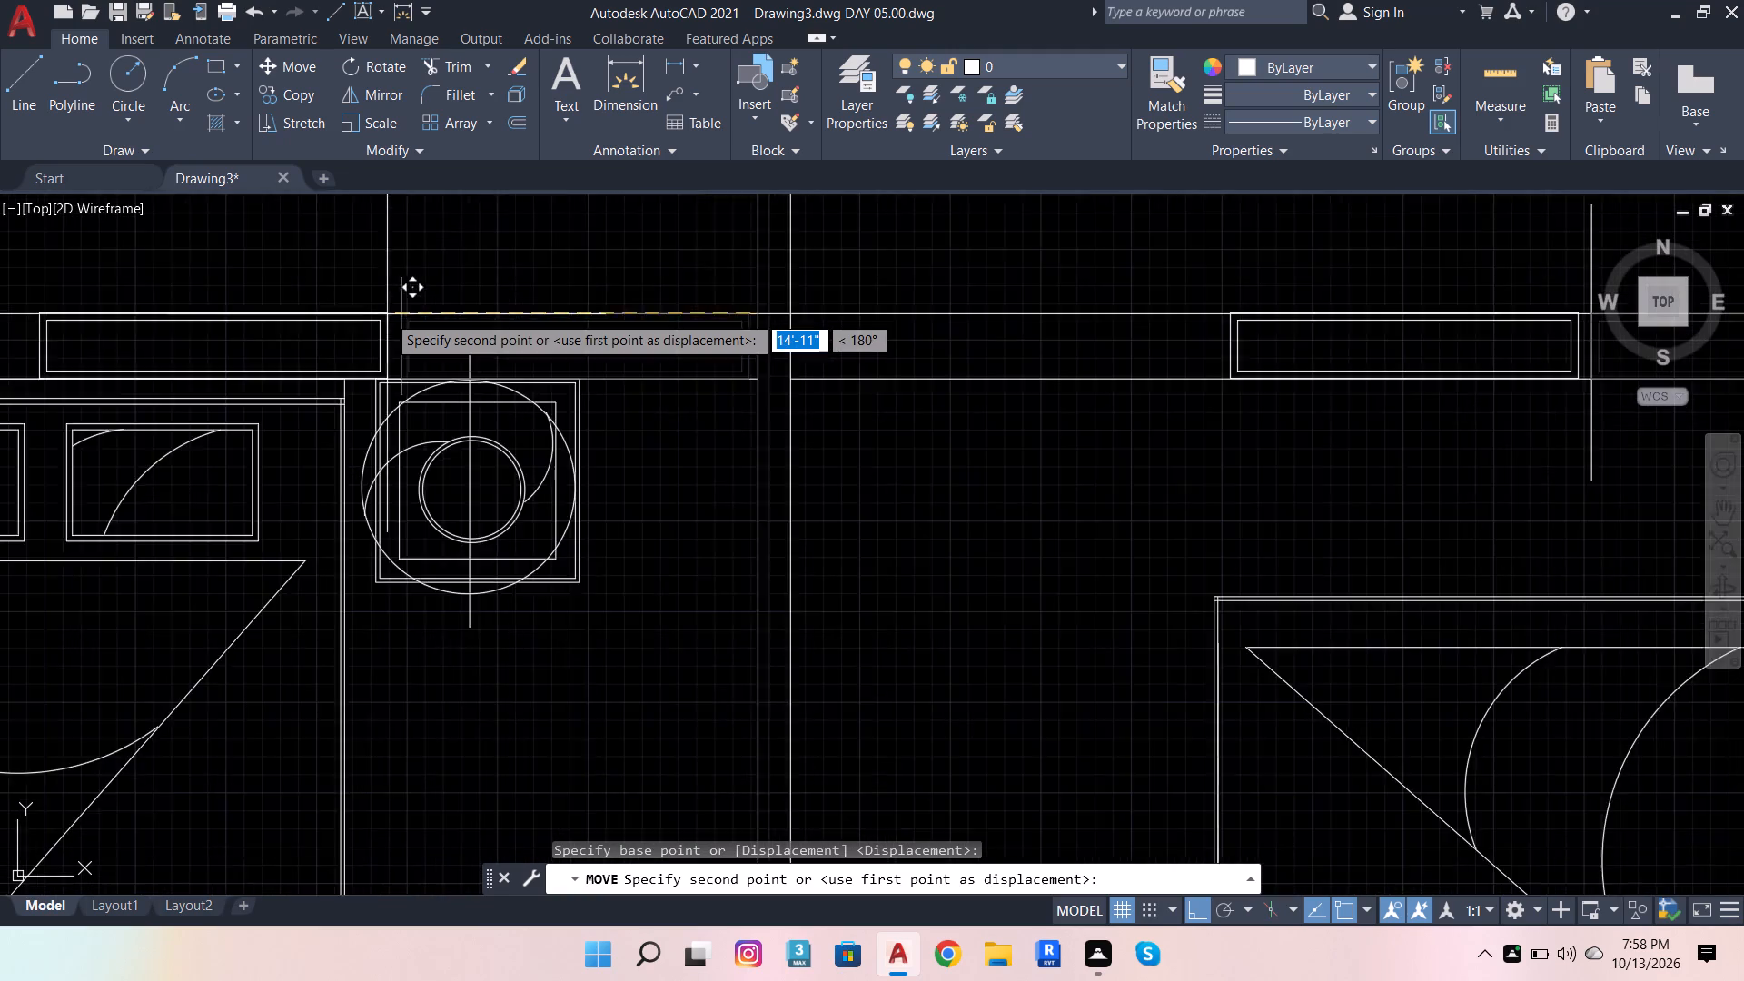
click(402, 309)
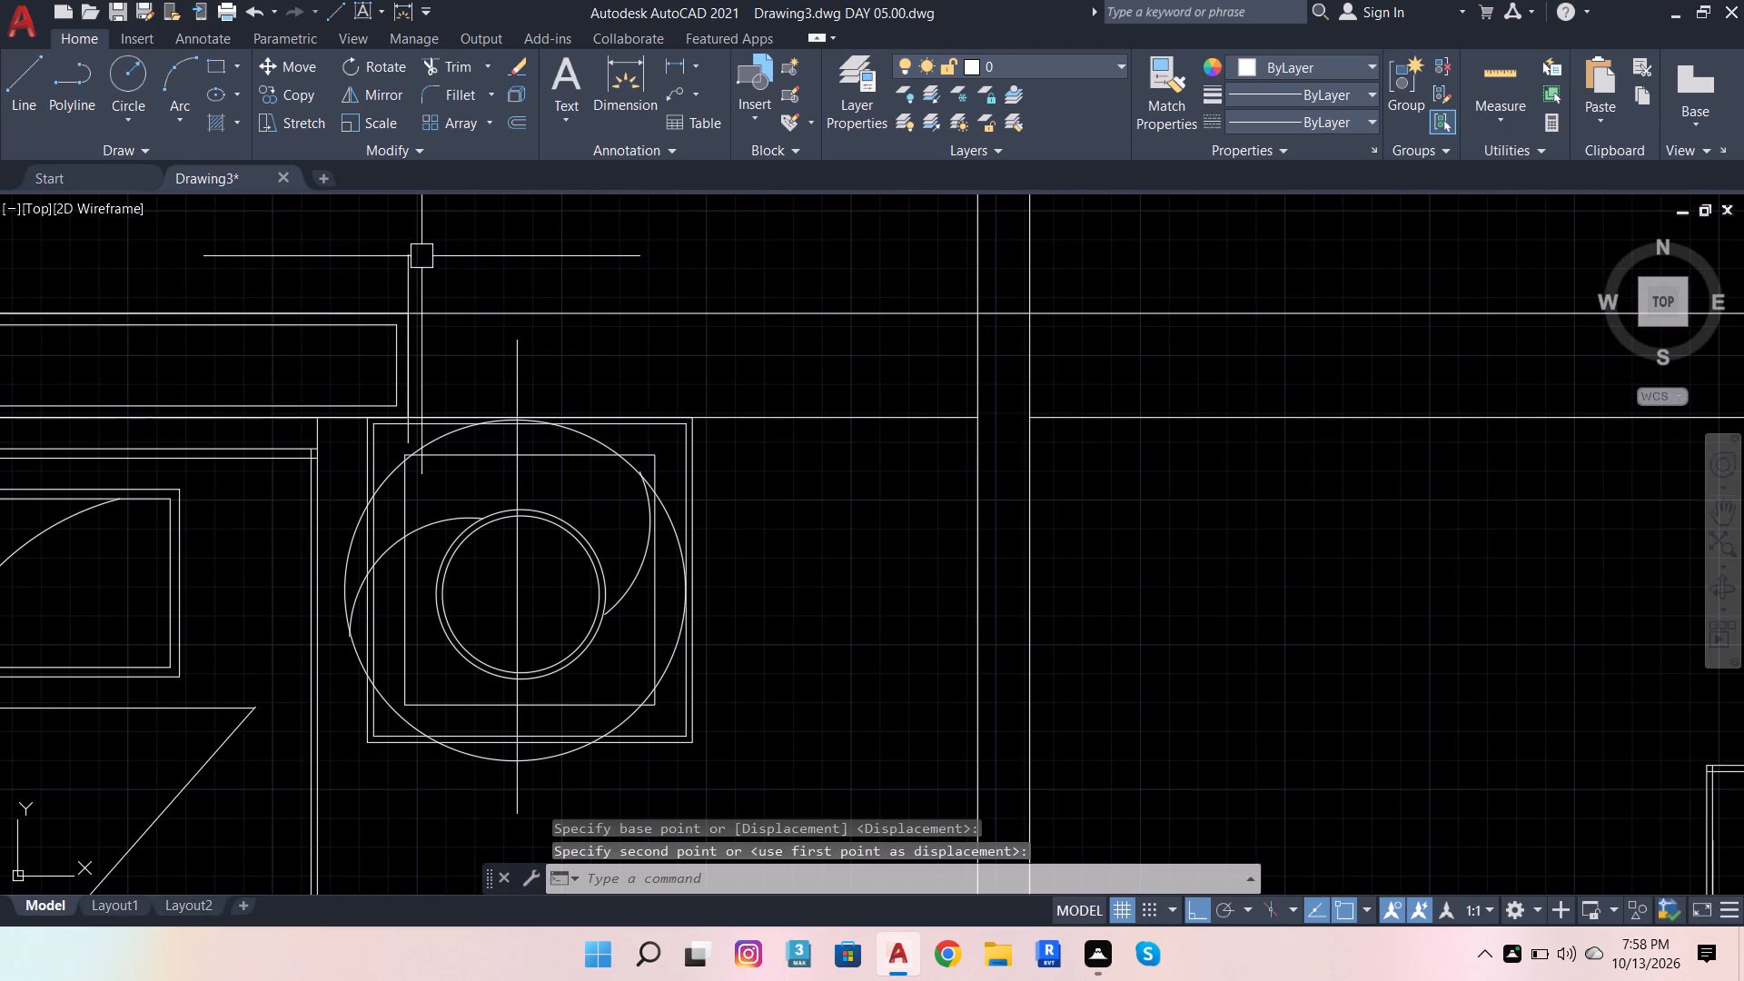
Erase the four short vertical marker lines across the north and south walls.
click(414, 263)
scroll(253, 313, down, 3)
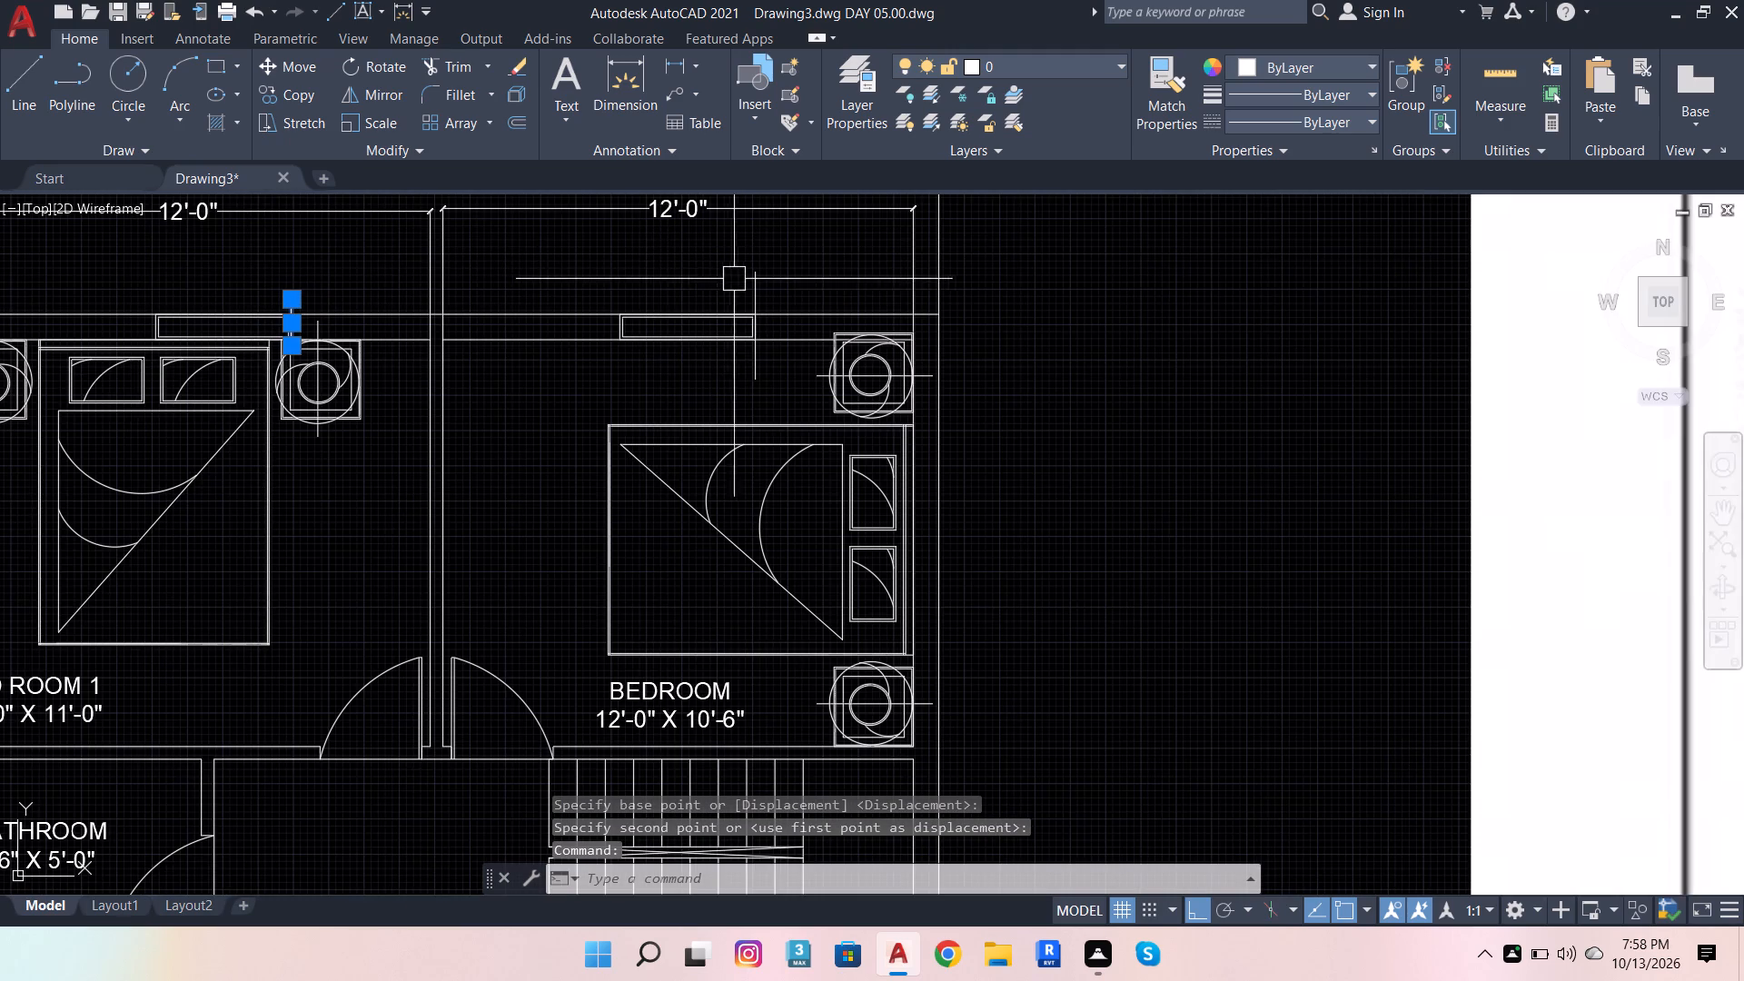
click(747, 272)
scroll(584, 235, down, 3)
scroll(553, 684, up, 1)
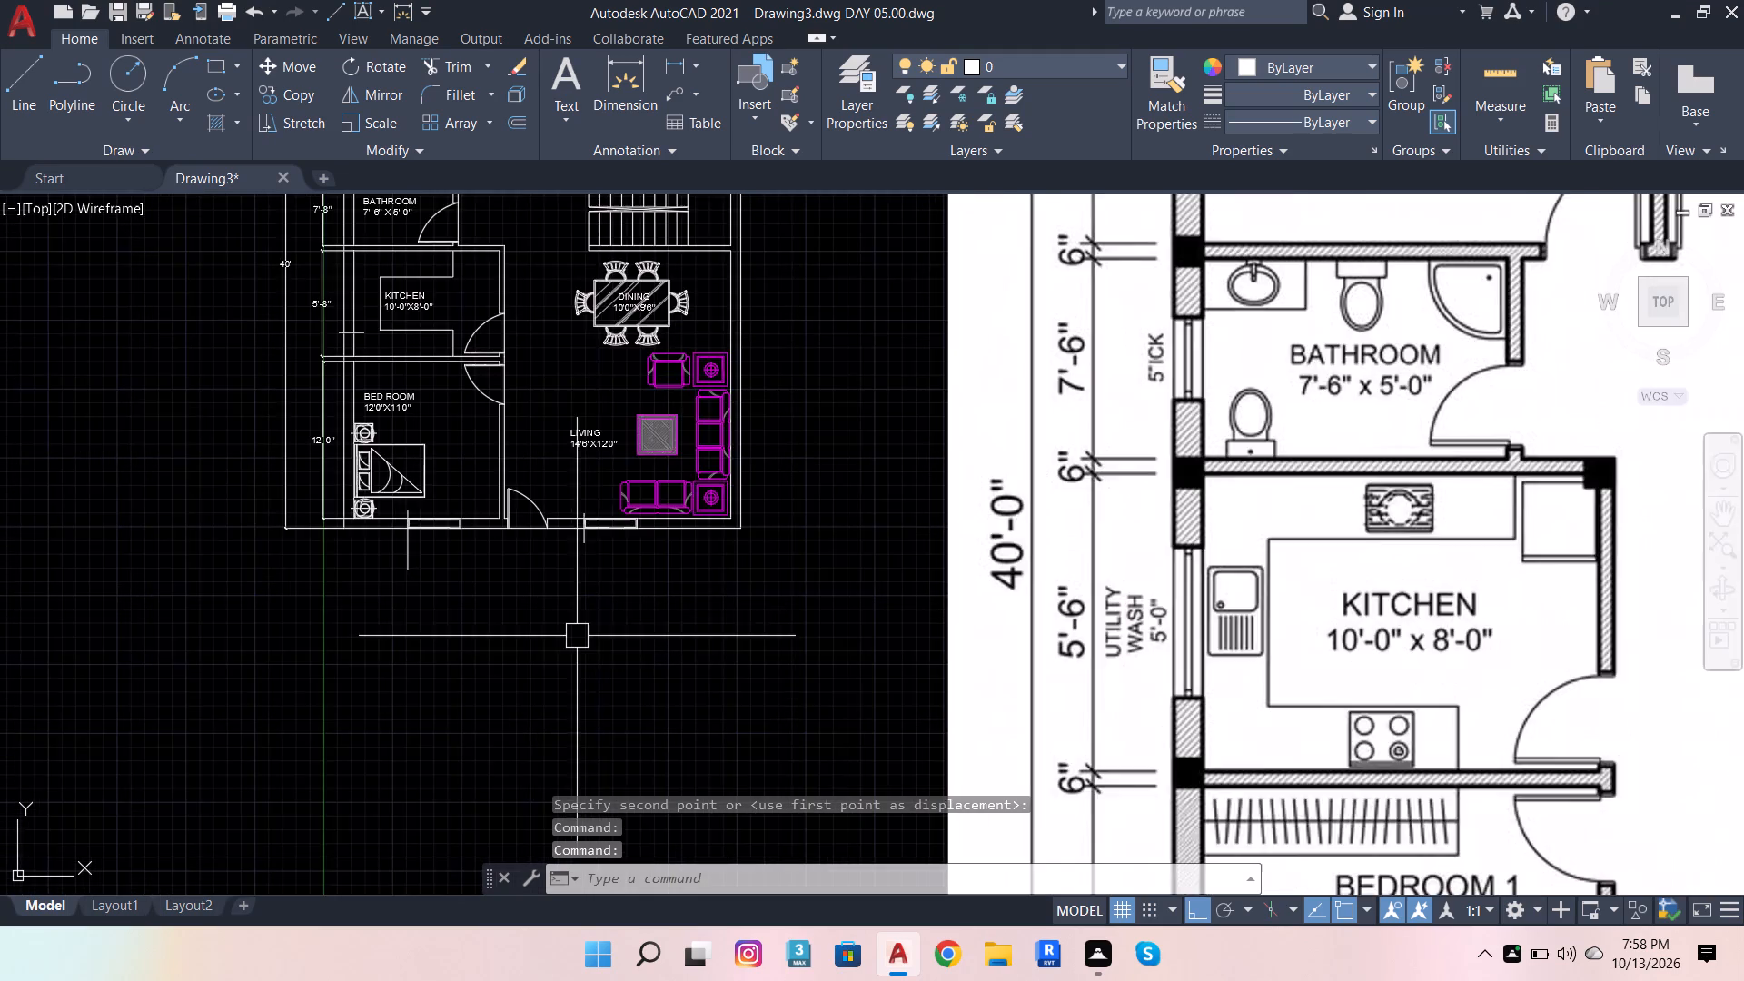
scroll(580, 535, up, 2)
click(590, 550)
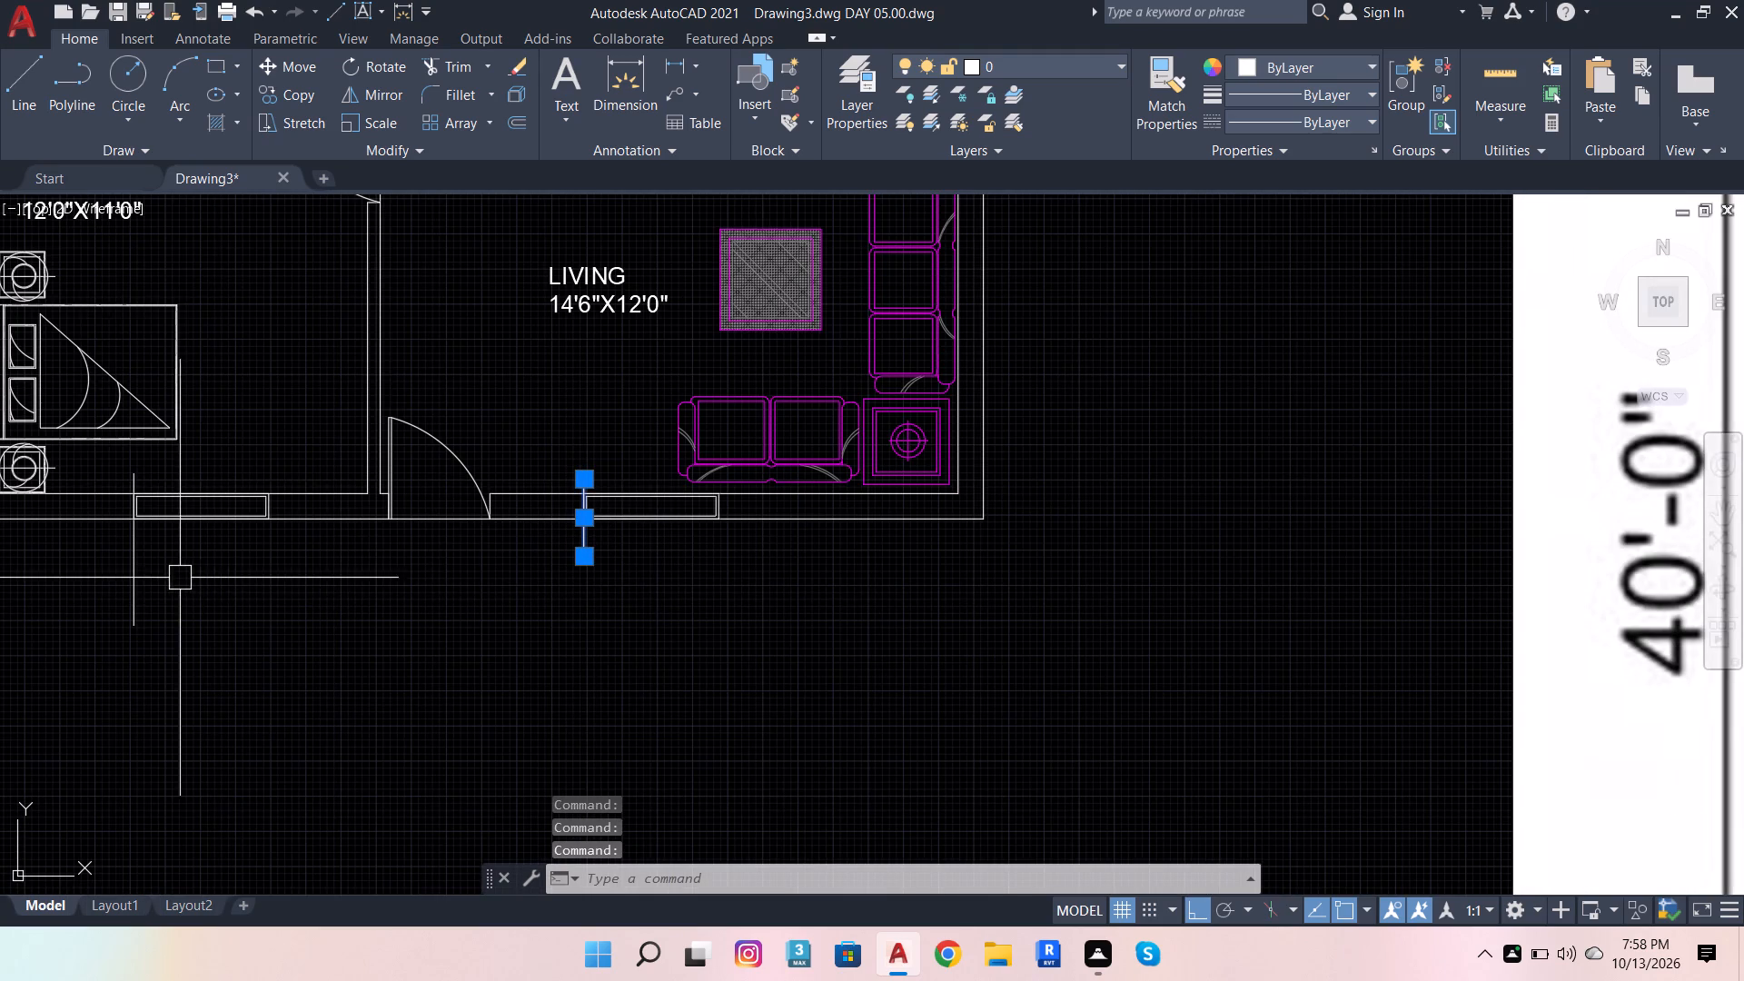
click(150, 592)
click(99, 604)
key(Delete)
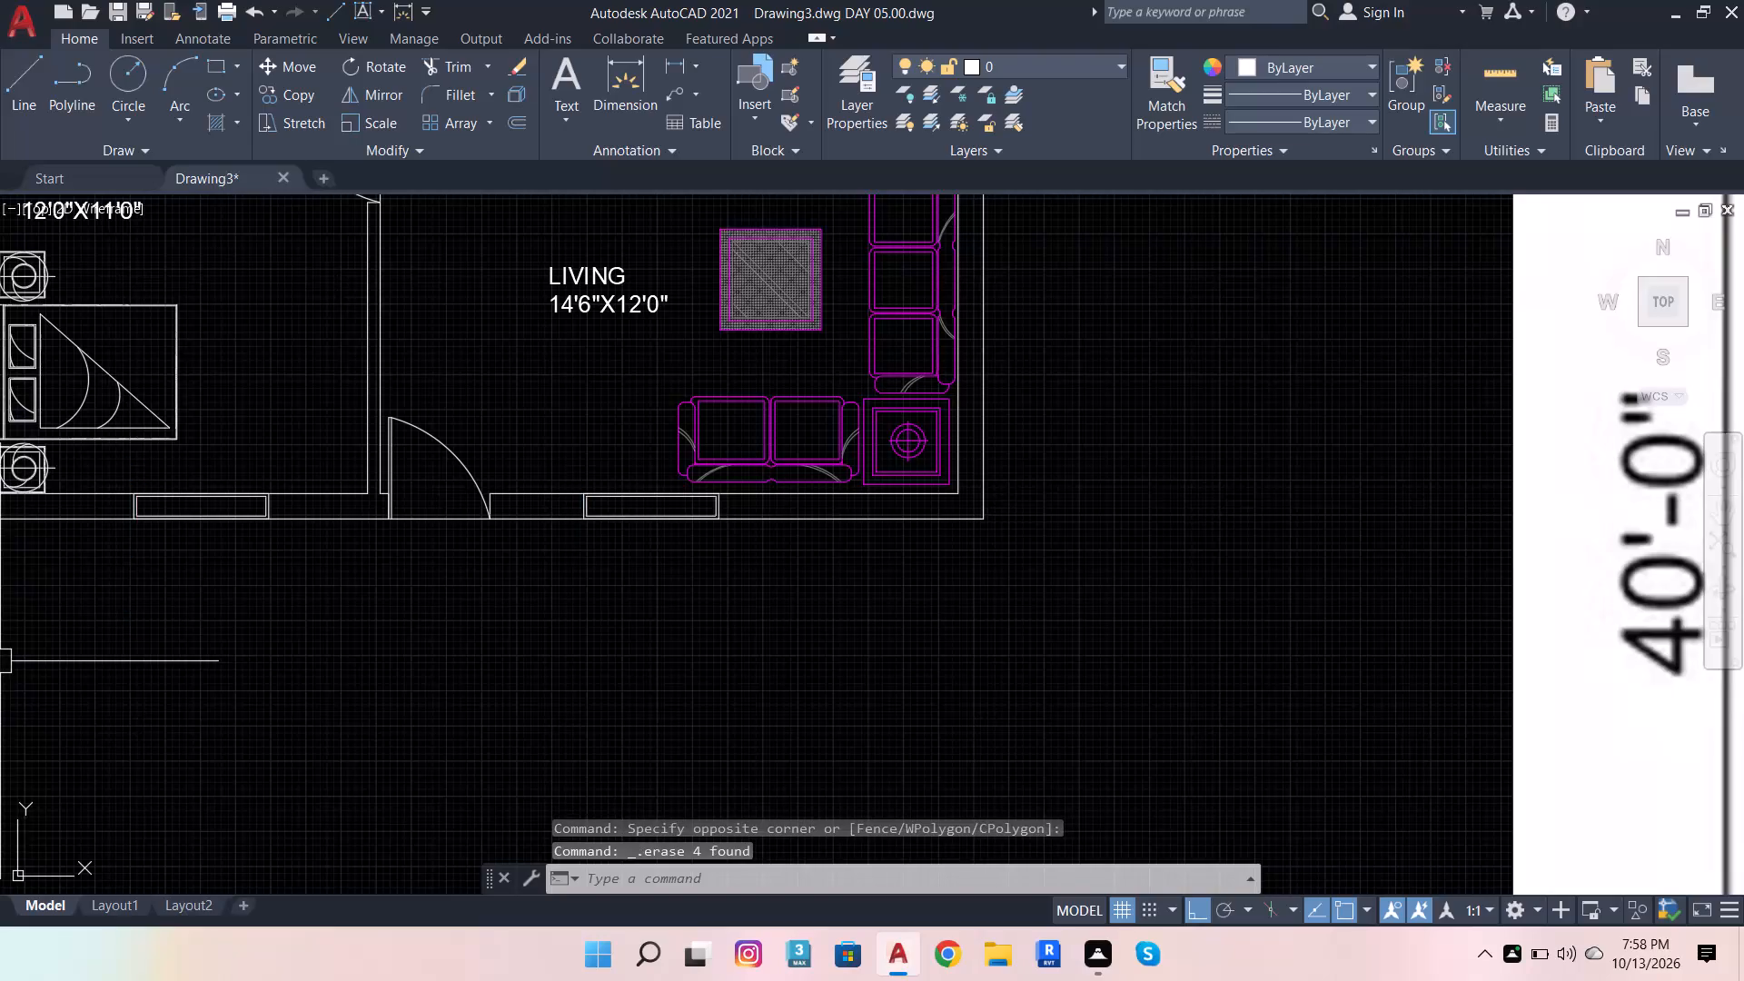
Move the vertical nested rectangles into the kitchen's west wall, with their bottom-left corner at the horizontal marker line.
scroll(210, 573, down, 3)
scroll(127, 428, up, 2)
scroll(457, 426, down, 1)
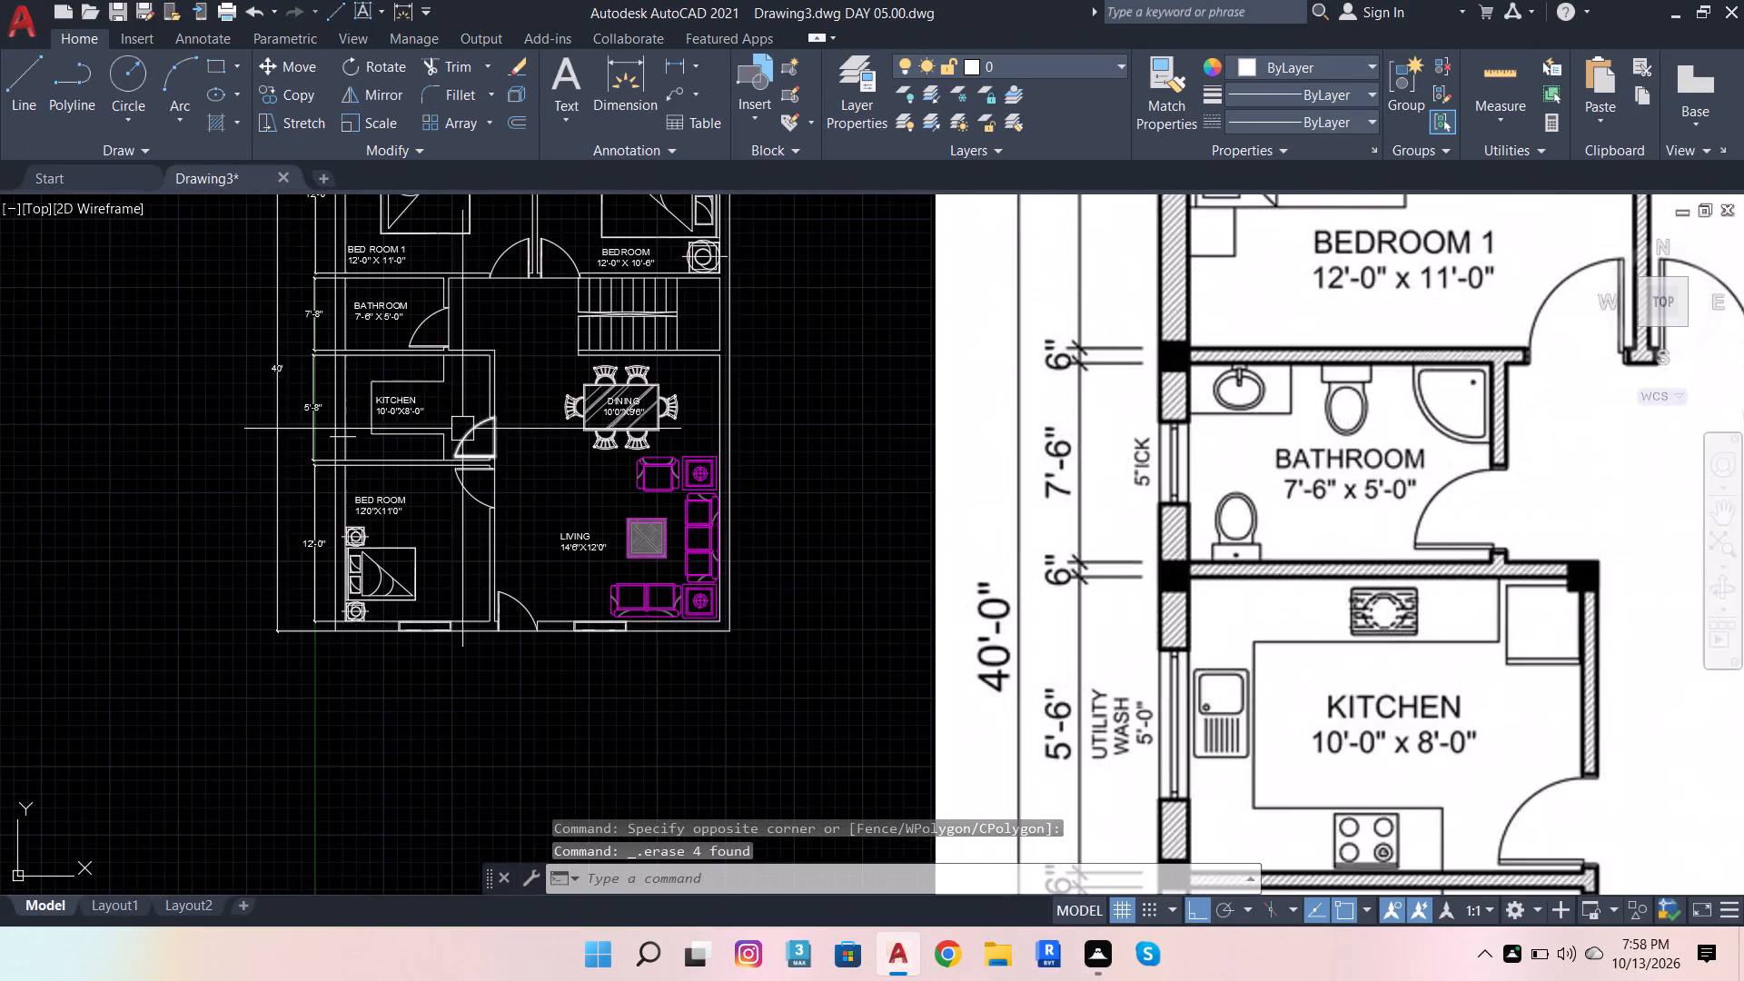
scroll(265, 422, down, 1)
scroll(272, 277, up, 2)
scroll(431, 584, down, 1)
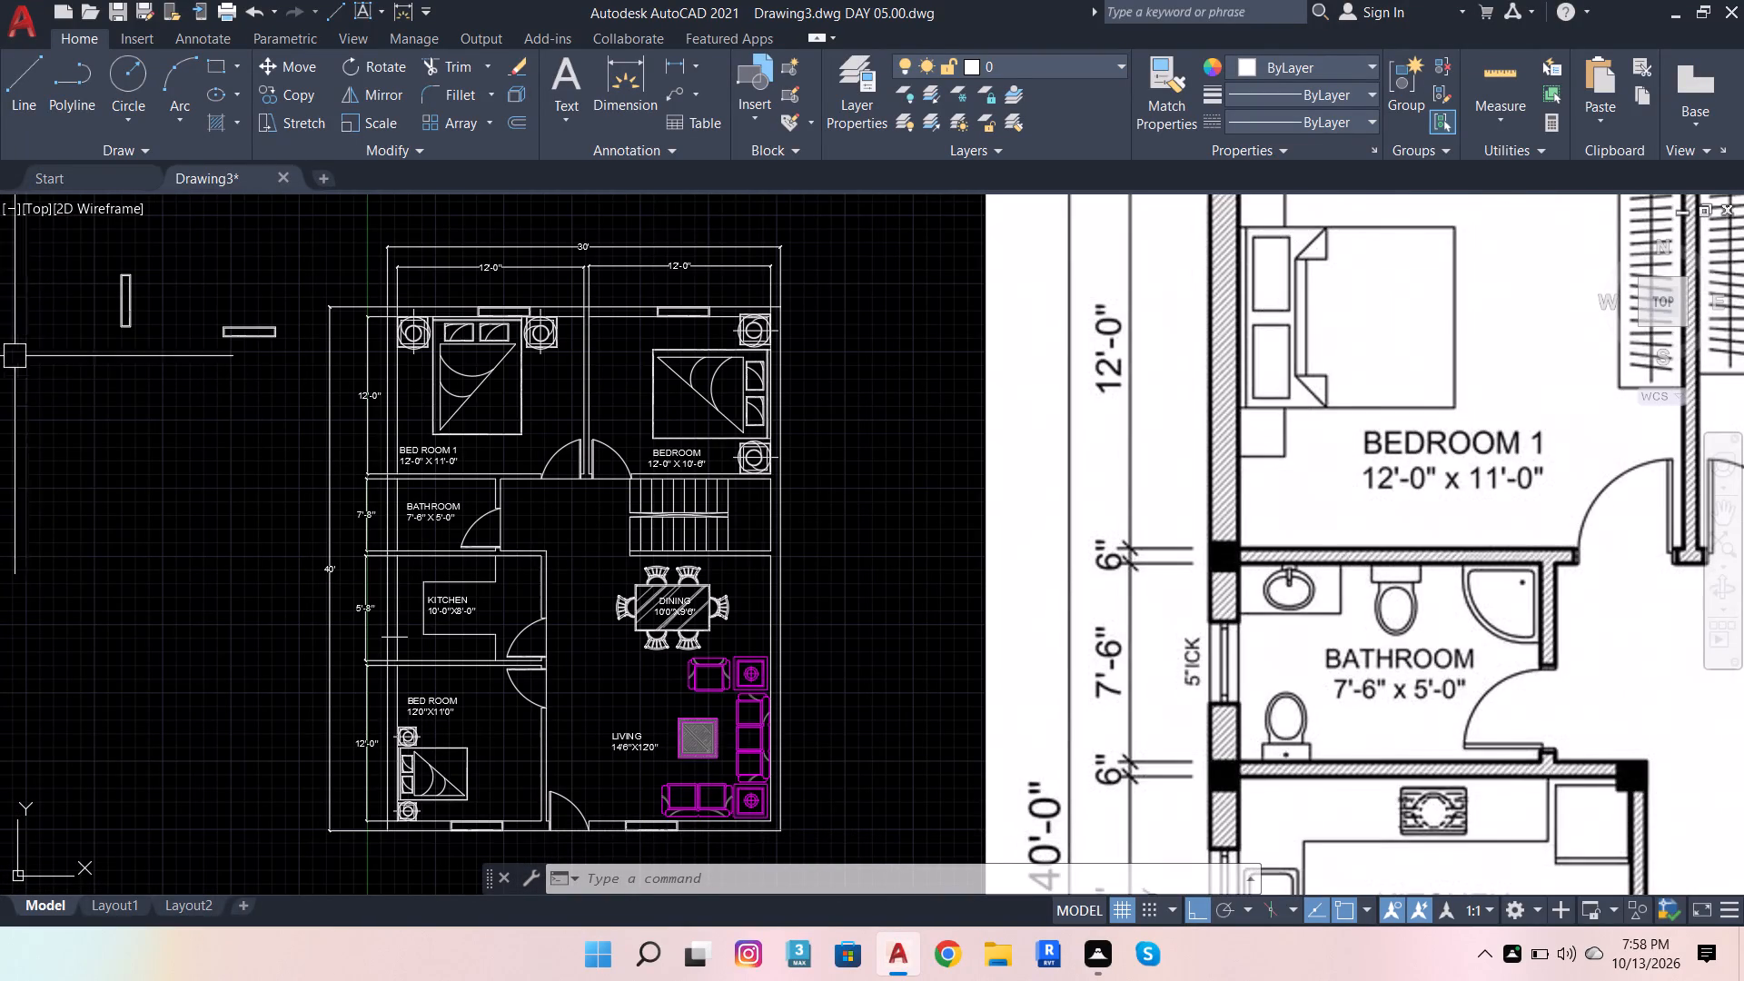
click(107, 244)
click(178, 347)
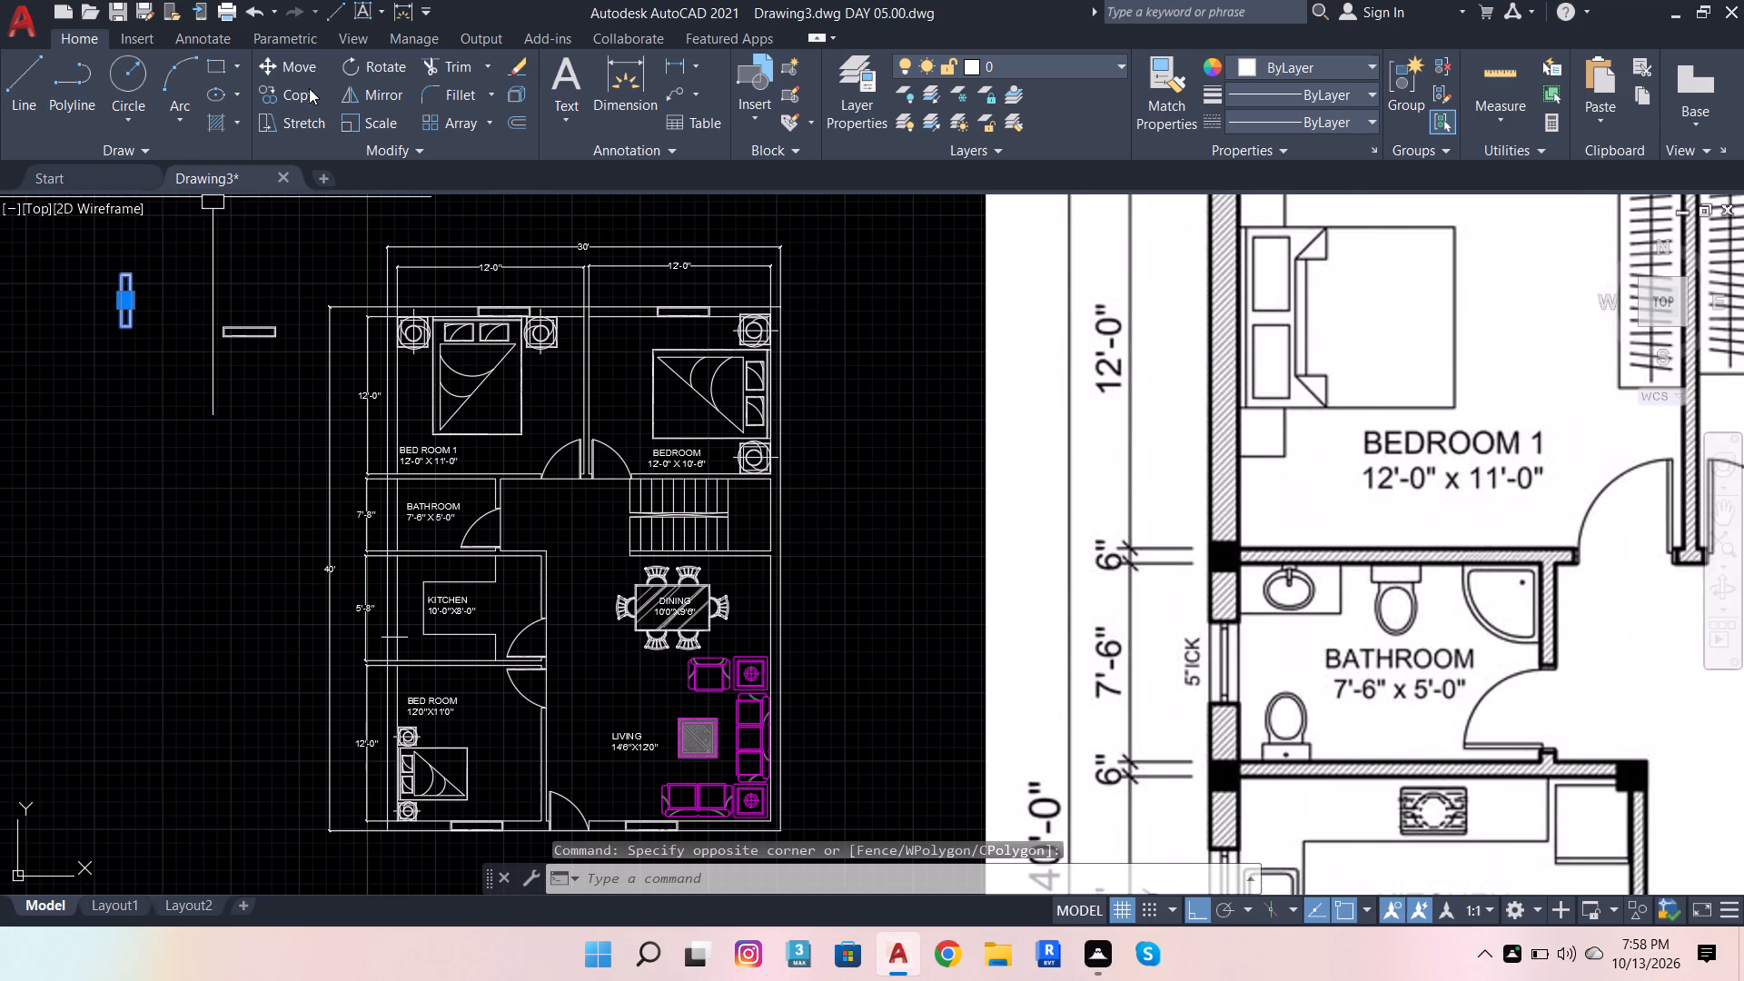
click(300, 64)
scroll(114, 357, up, 3)
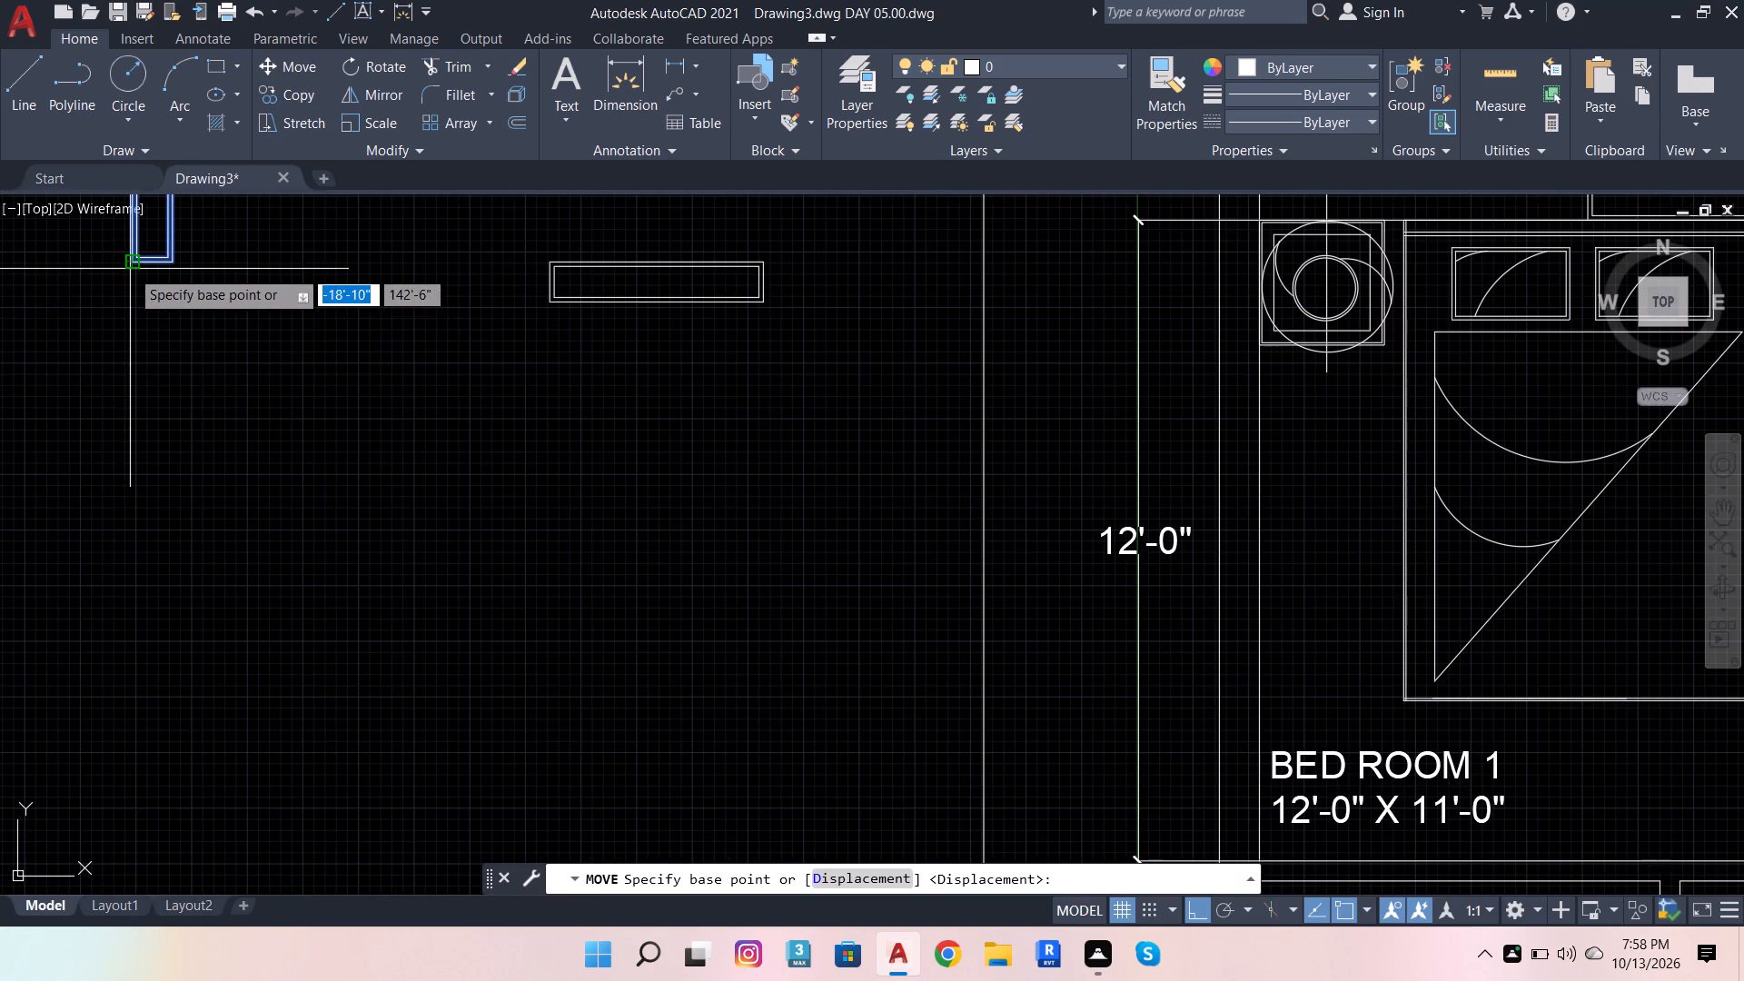
click(130, 269)
scroll(198, 299, down, 3)
scroll(538, 602, up, 3)
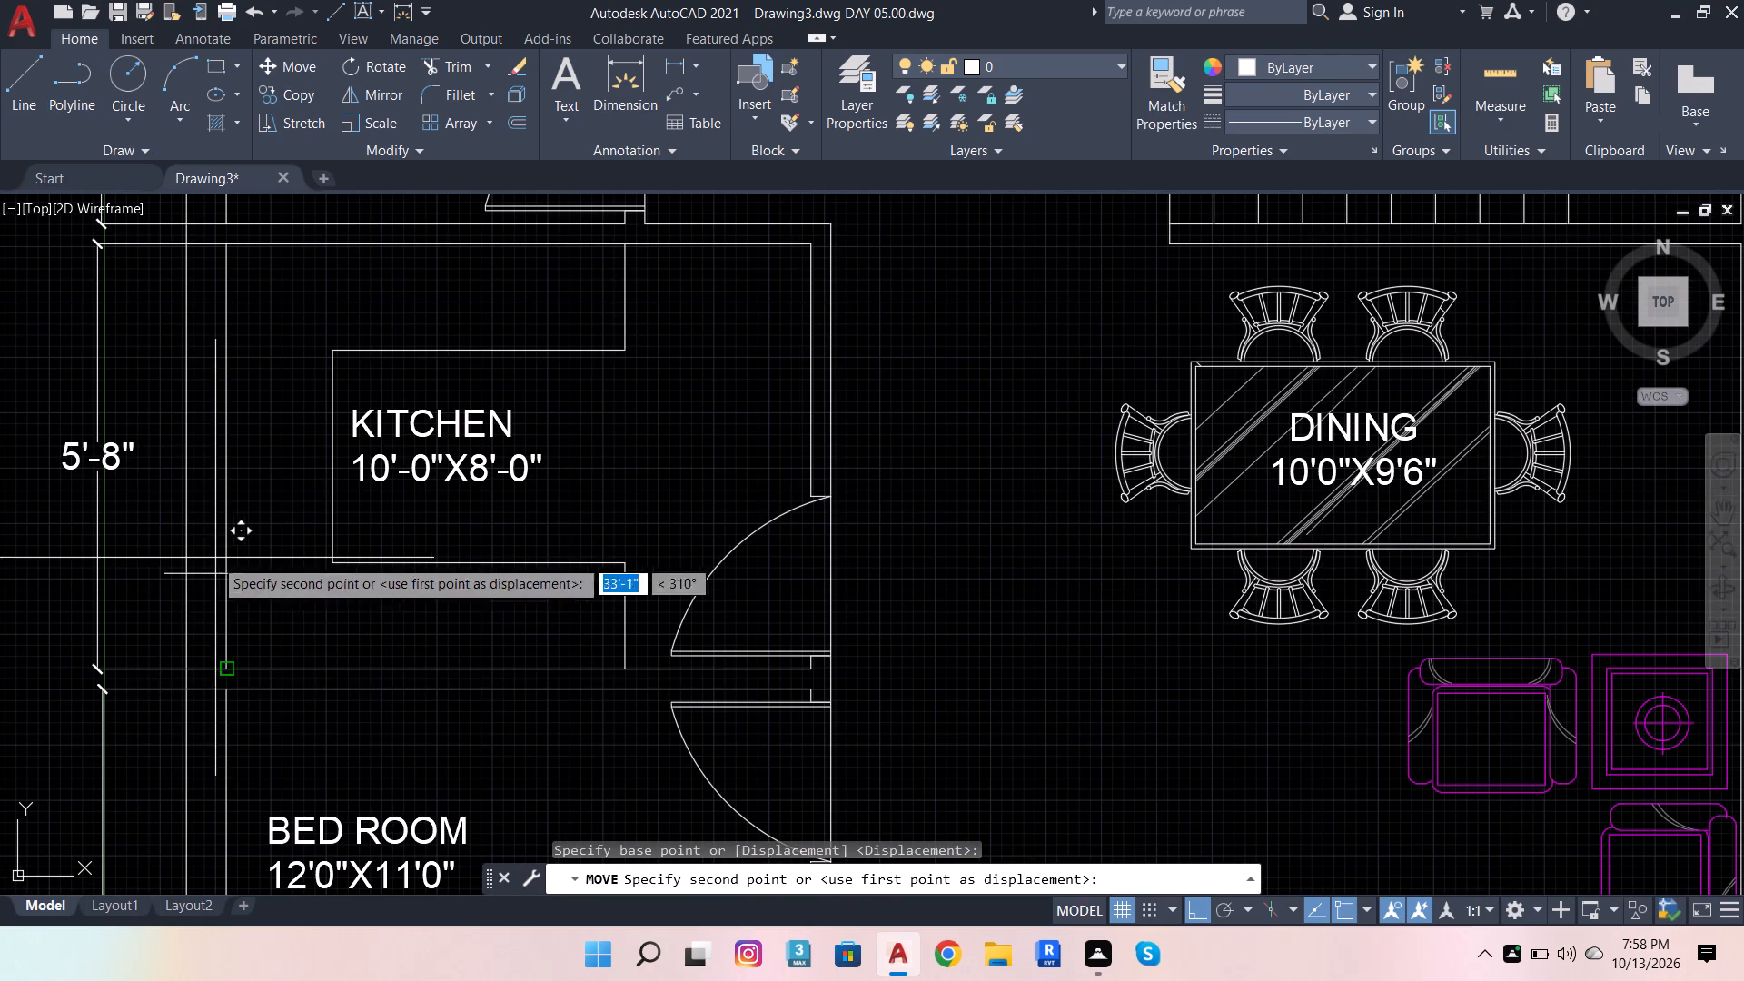
click(185, 568)
Erase the short horizontal marker line across the kitchen's west wall.
scroll(327, 497, down, 2)
scroll(326, 524, up, 2)
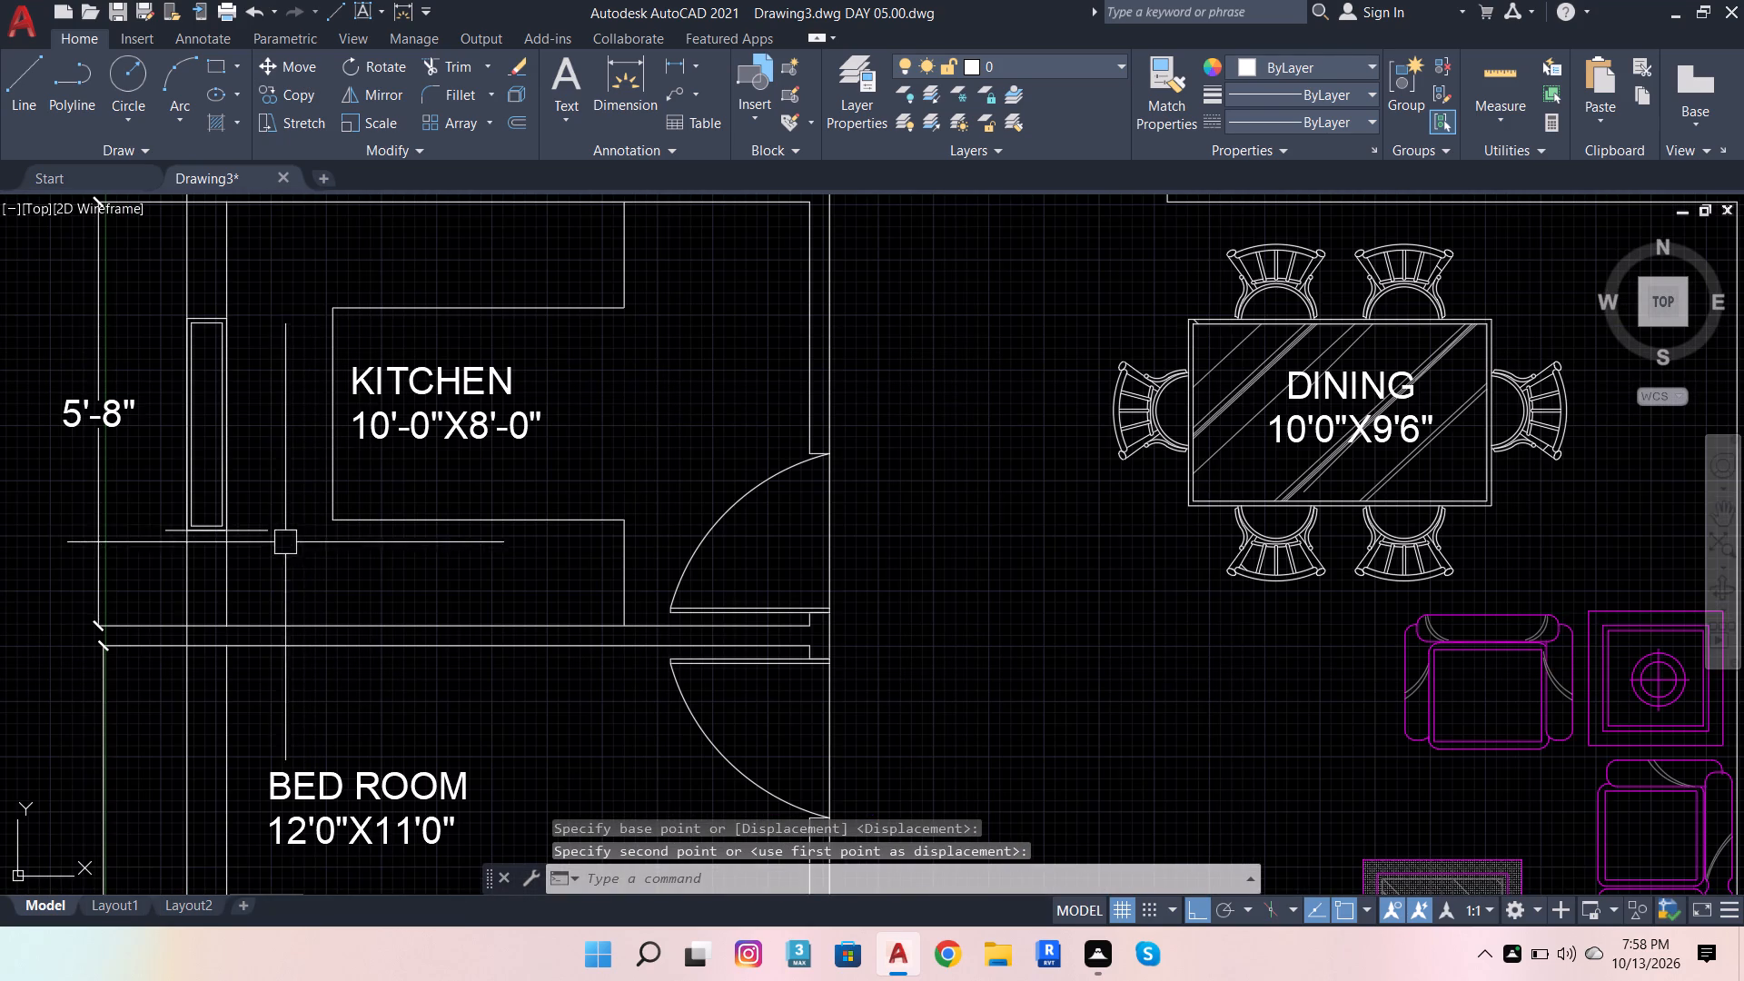
click(266, 530)
key(Delete)
scroll(228, 604, down, 4)
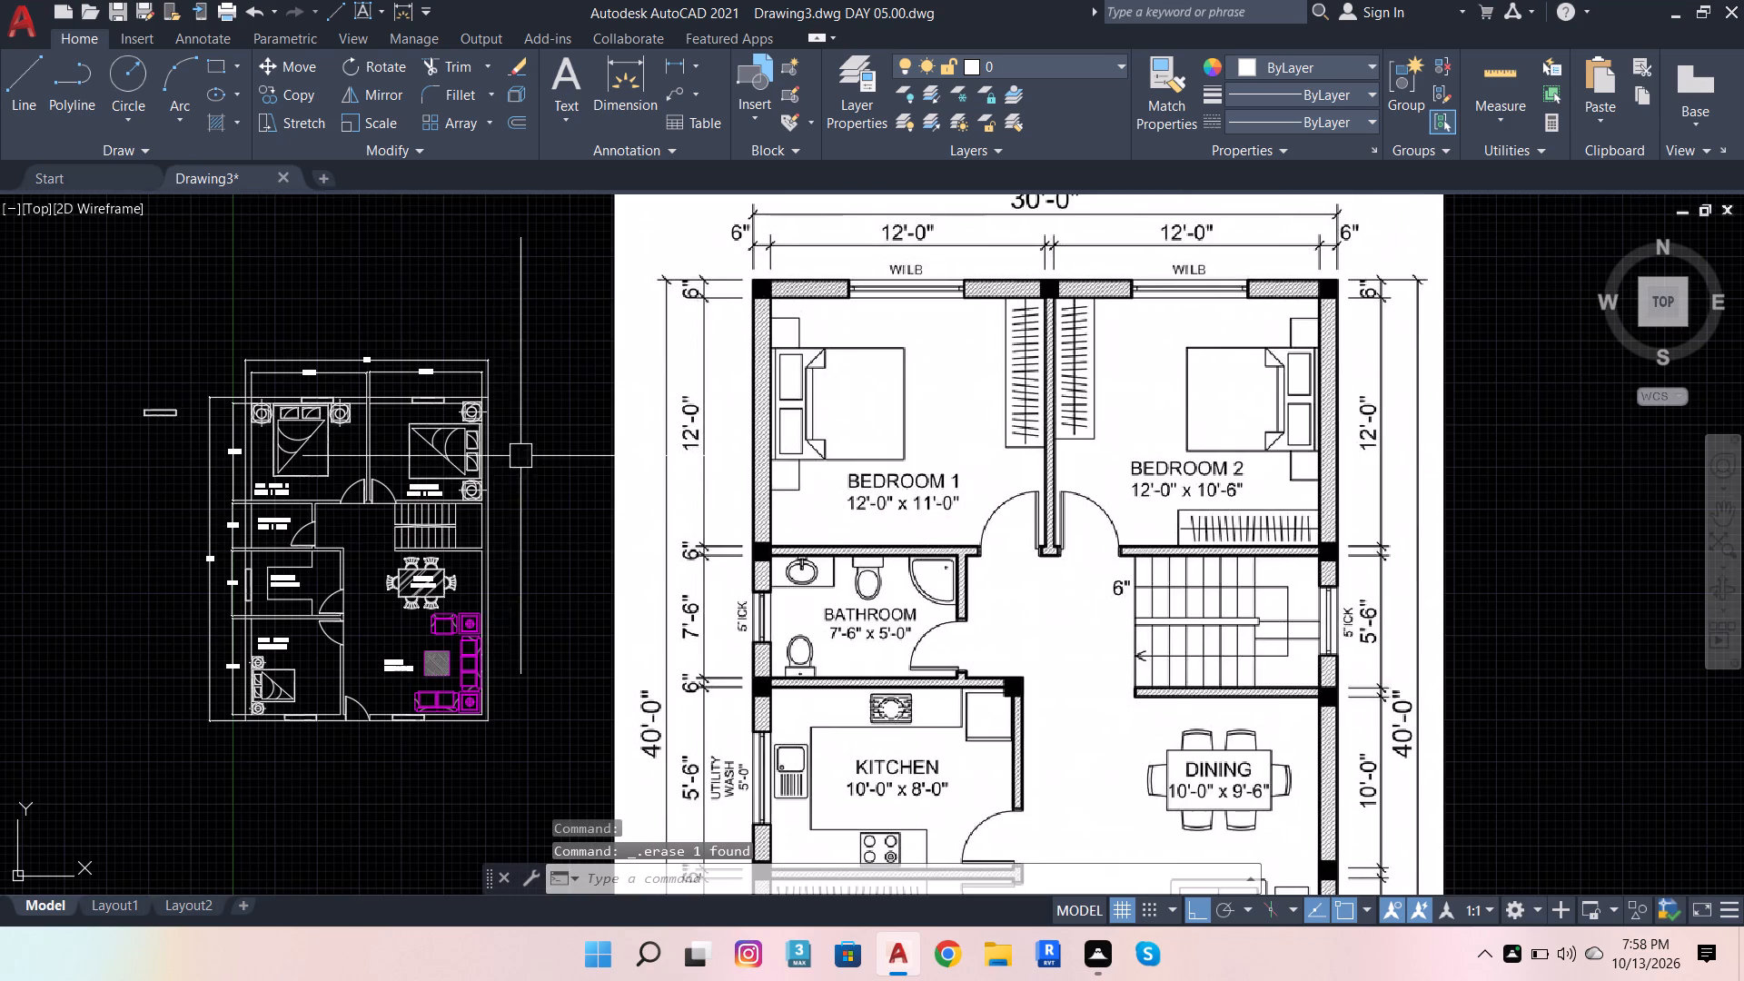
Erase the spare nested rectangle lying outside the plan to the west and save the drawing.
click(125, 362)
click(195, 473)
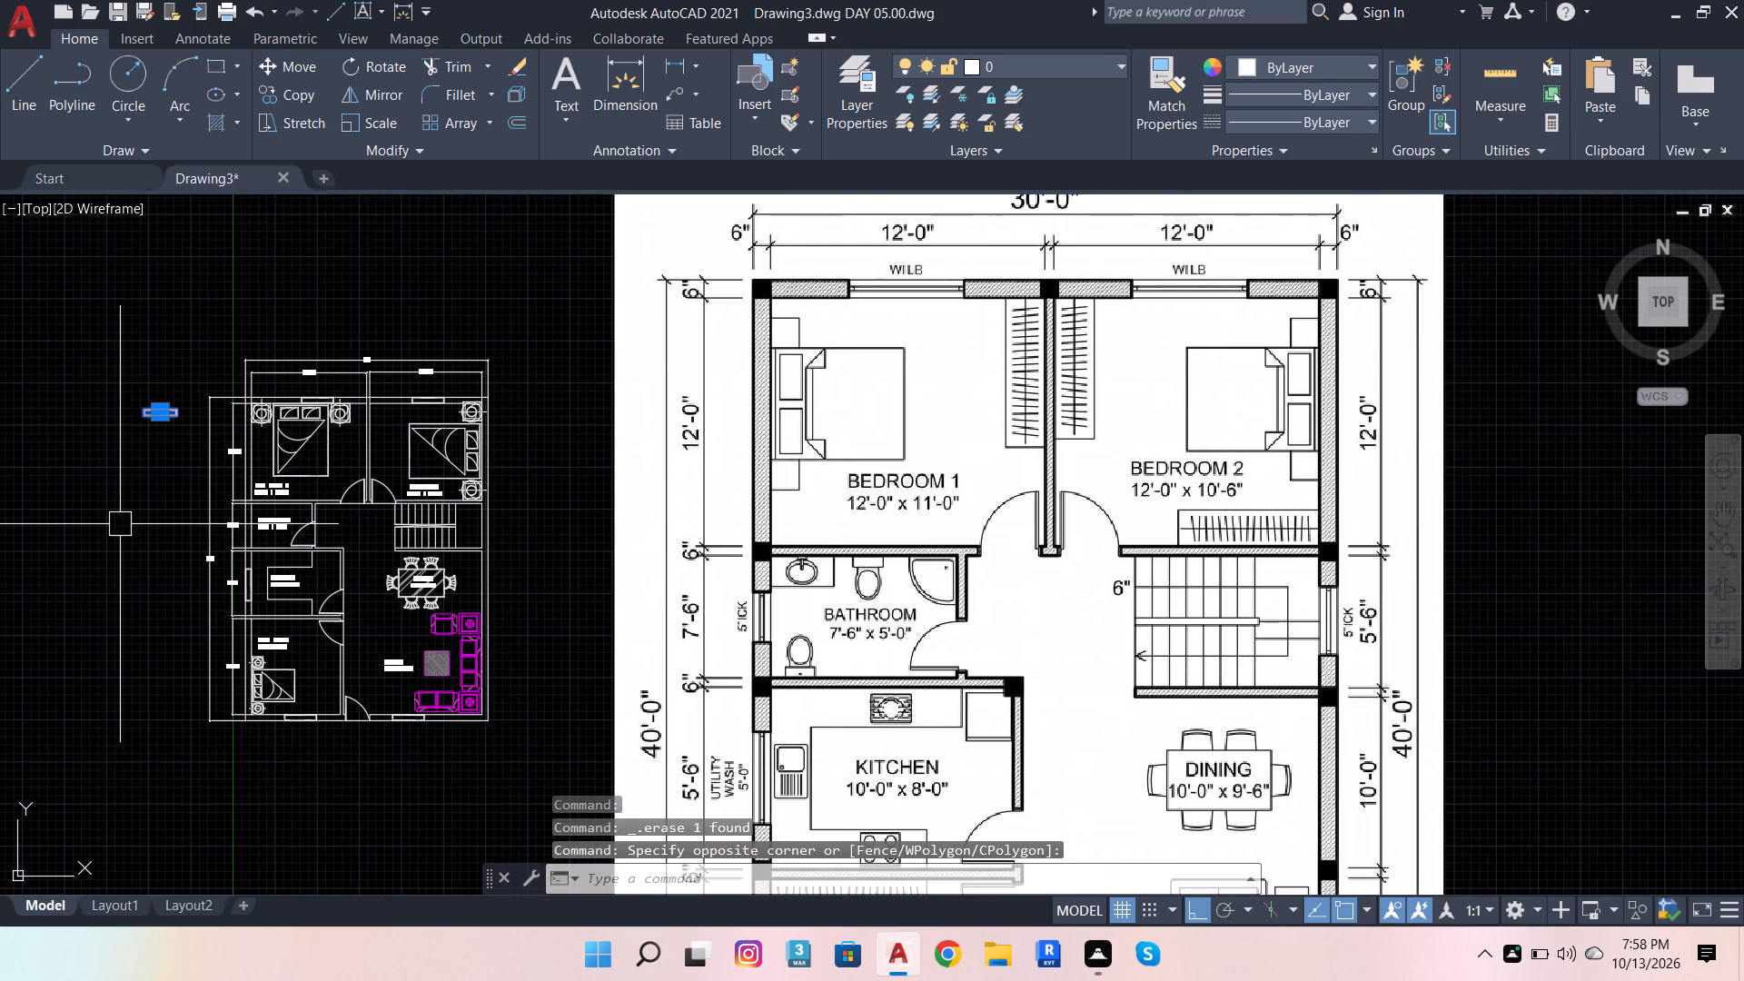
key(Delete)
key(ctrl+s)
key(ctrl+s)
key(ctrl+s)
key(ctrl+s)
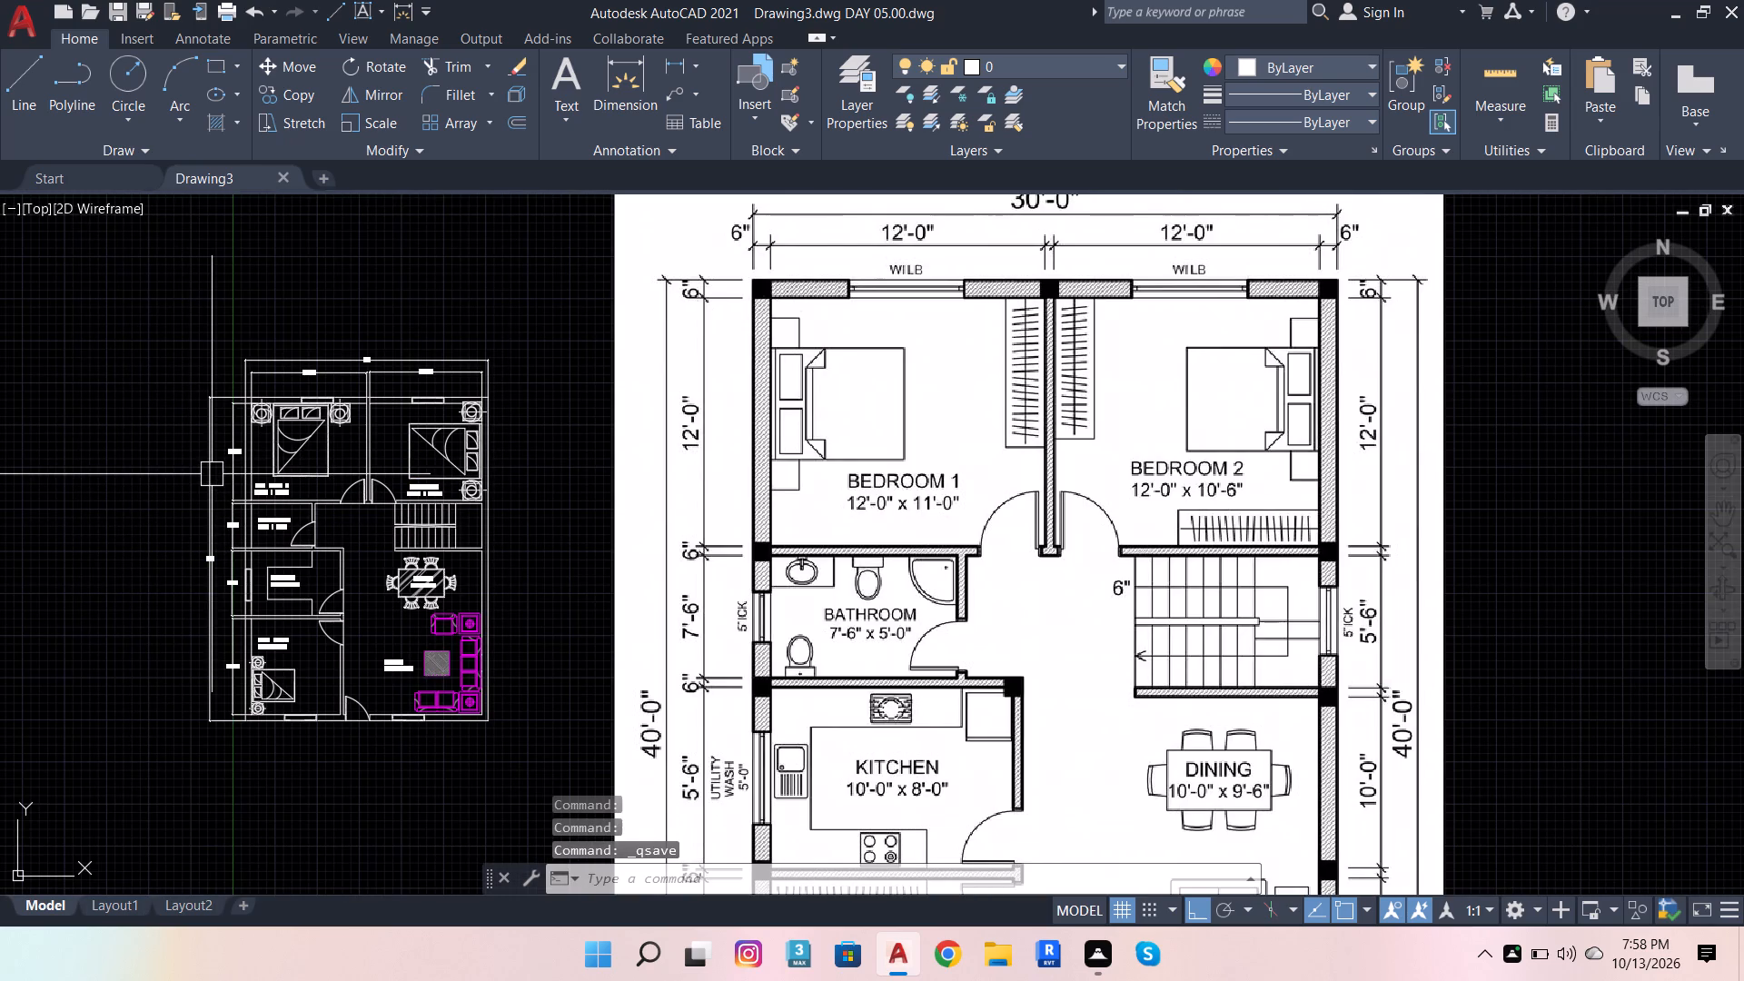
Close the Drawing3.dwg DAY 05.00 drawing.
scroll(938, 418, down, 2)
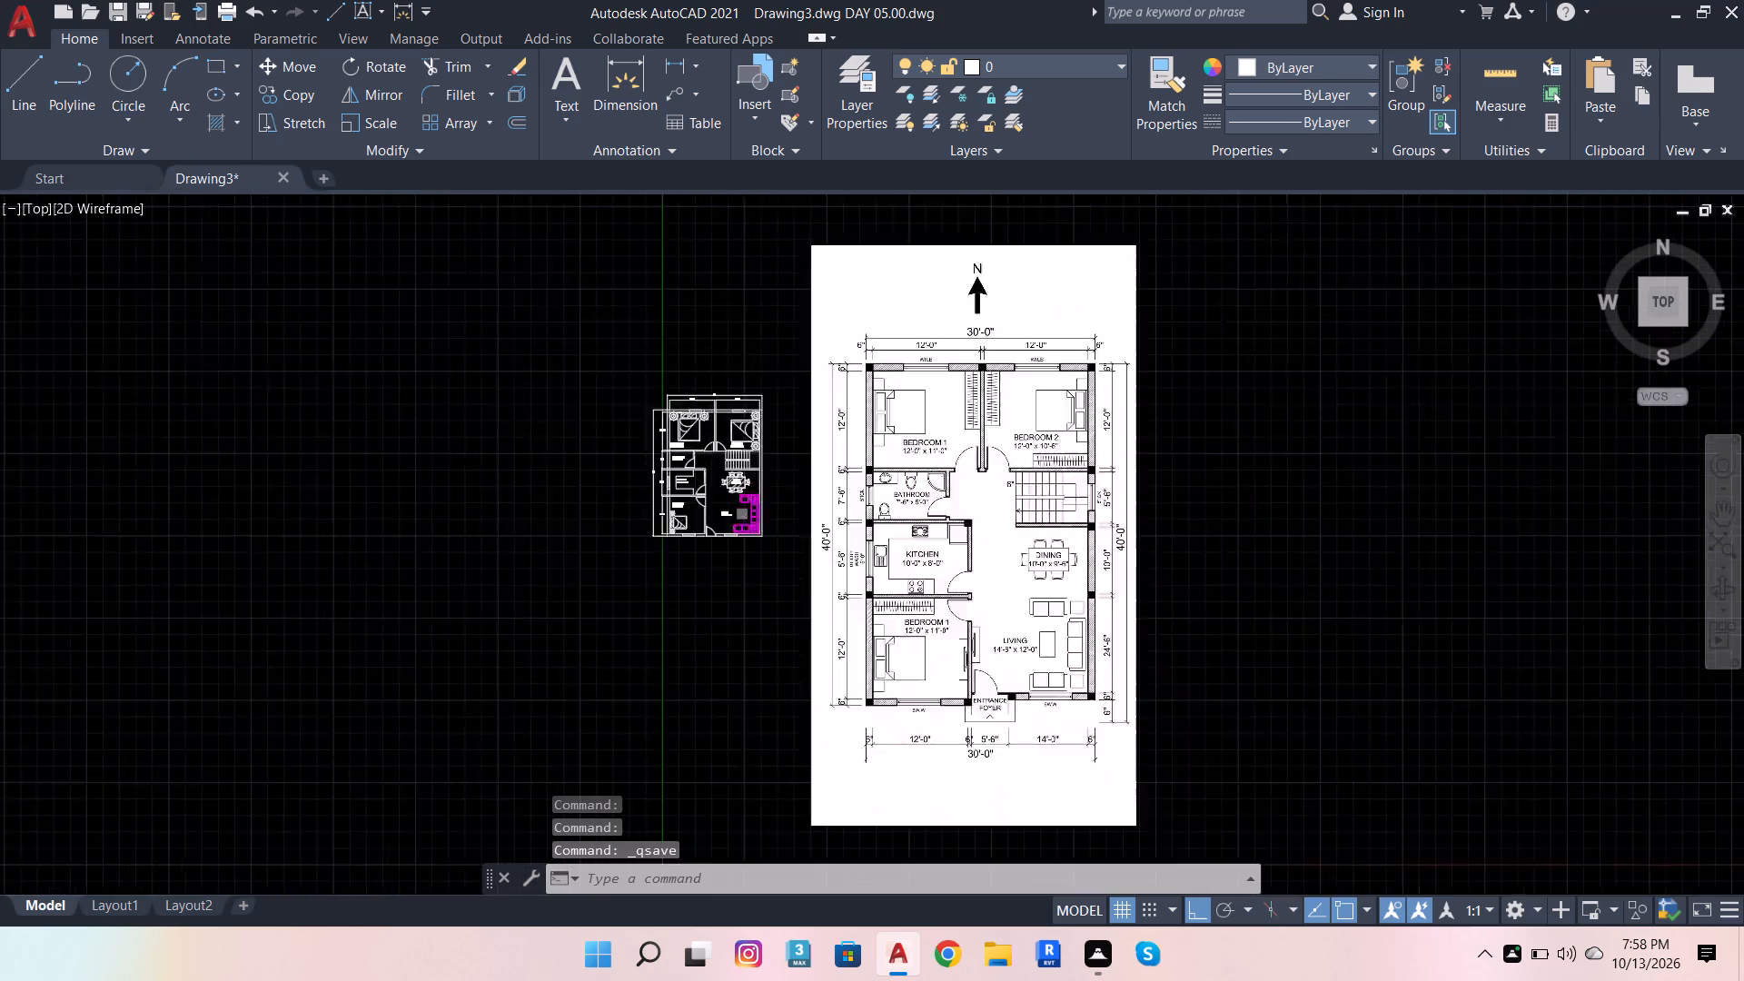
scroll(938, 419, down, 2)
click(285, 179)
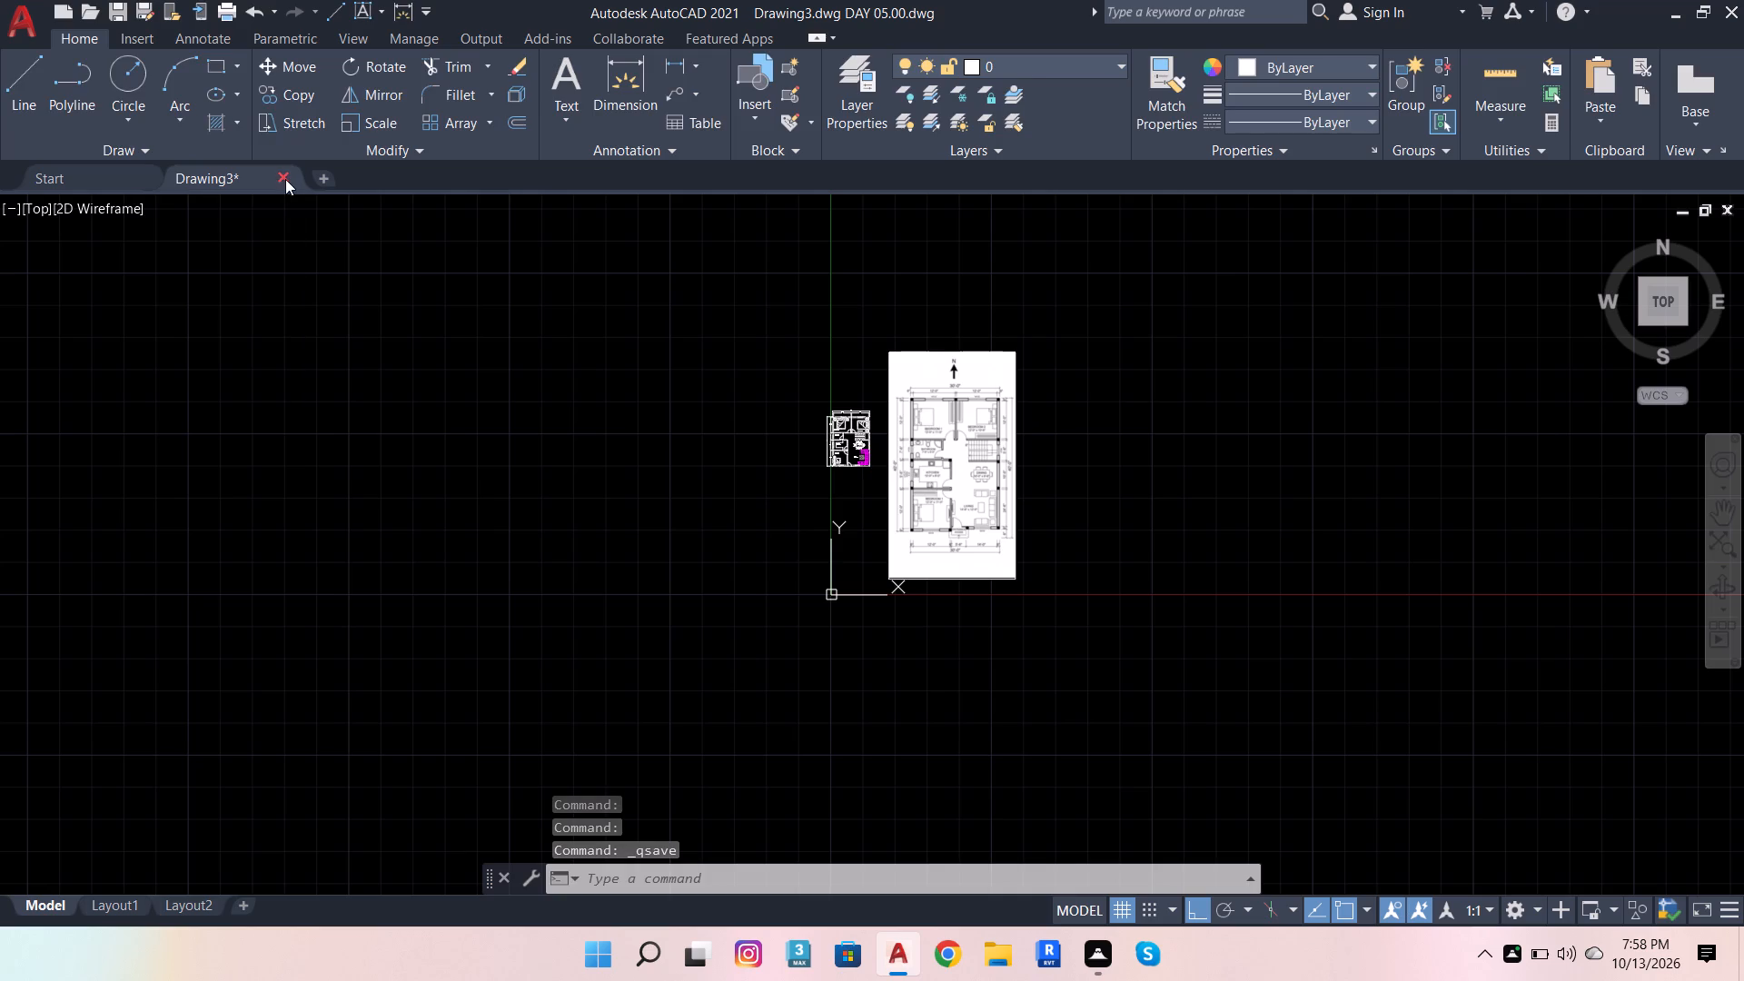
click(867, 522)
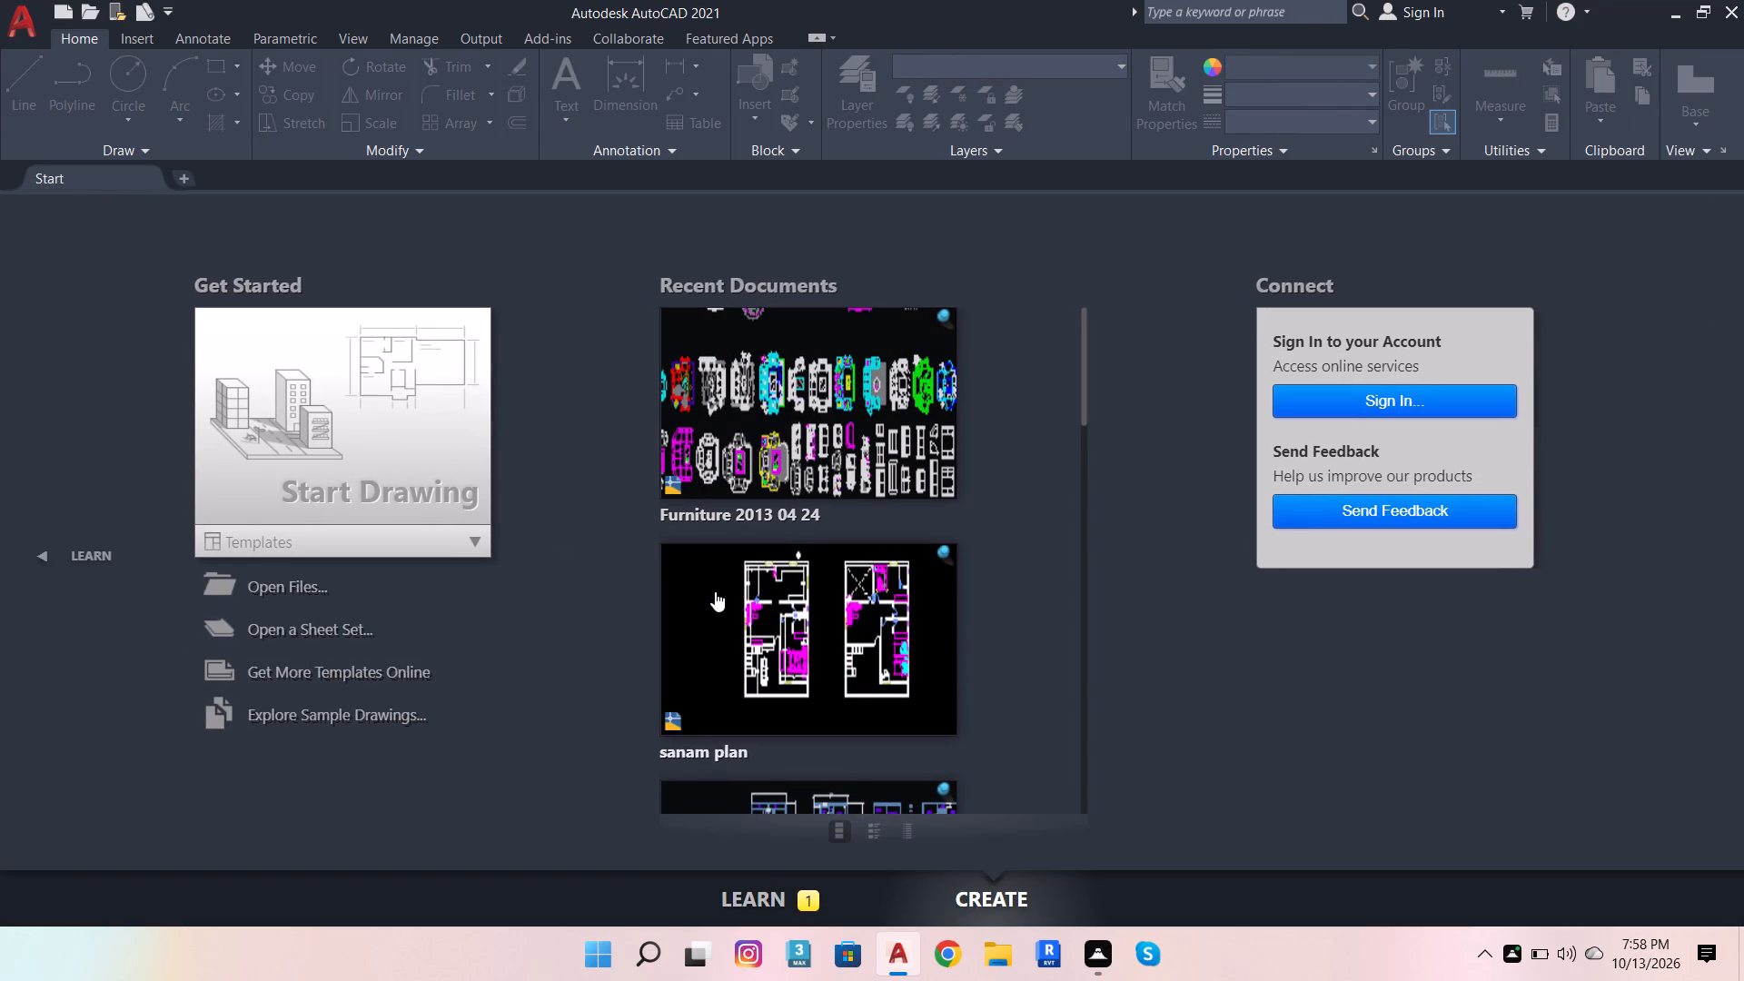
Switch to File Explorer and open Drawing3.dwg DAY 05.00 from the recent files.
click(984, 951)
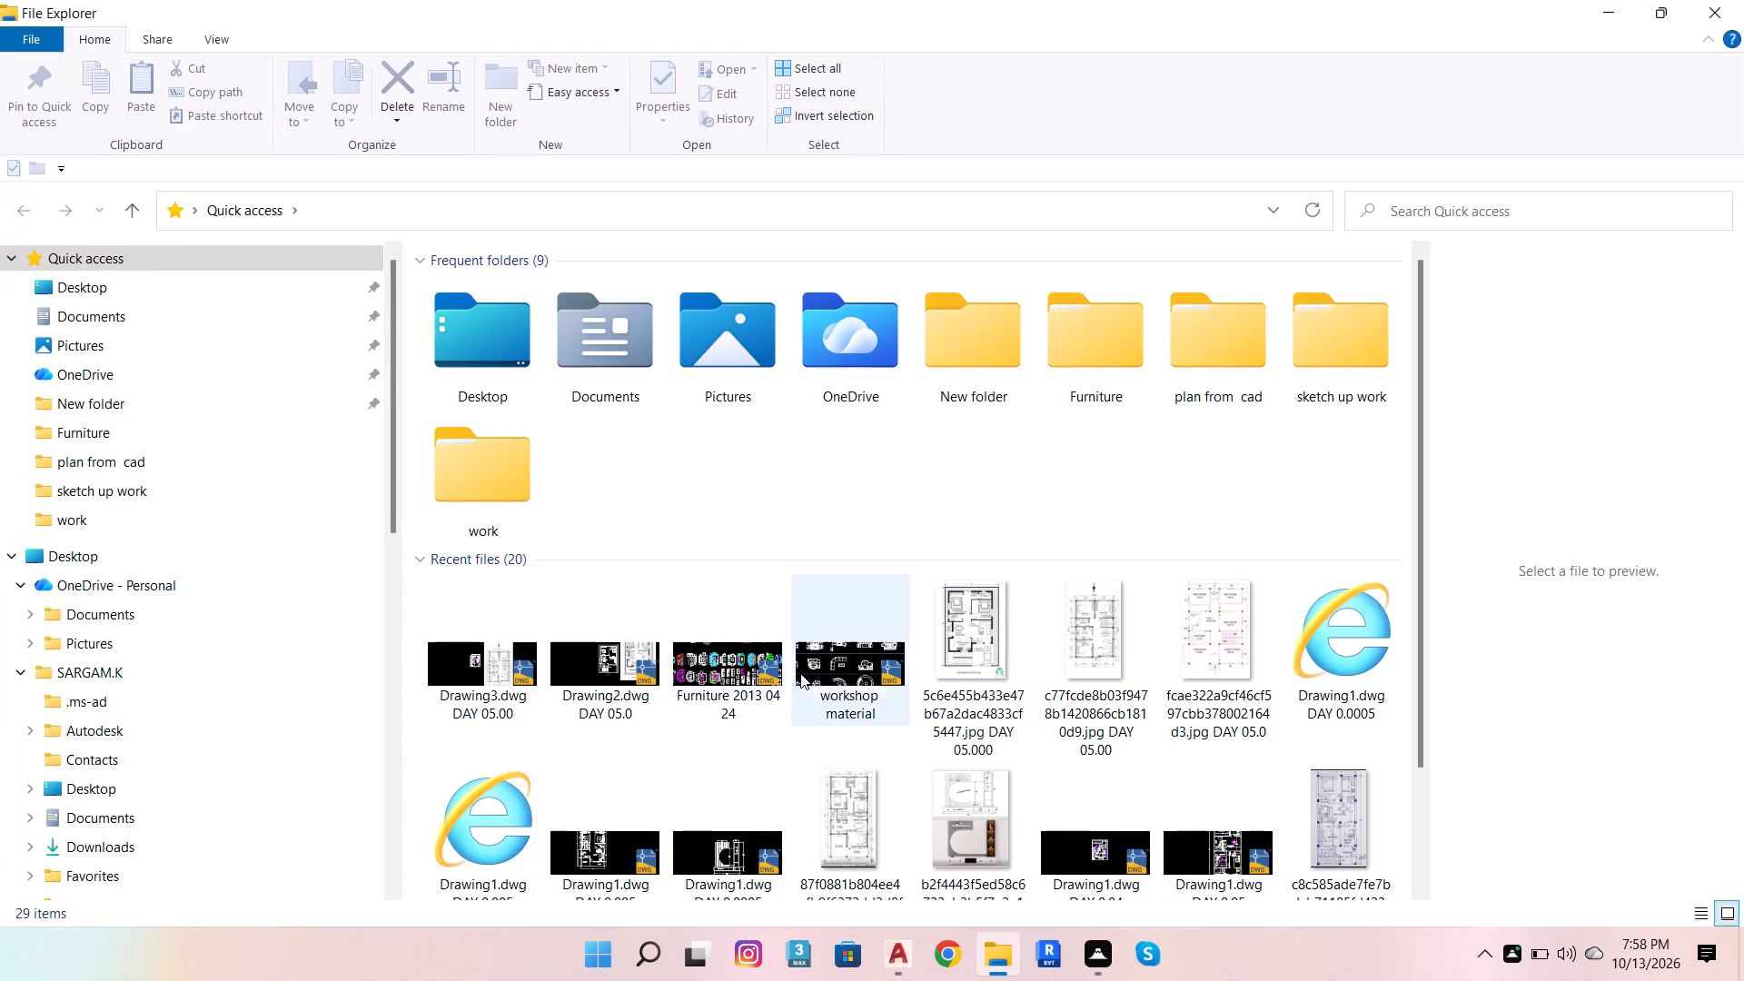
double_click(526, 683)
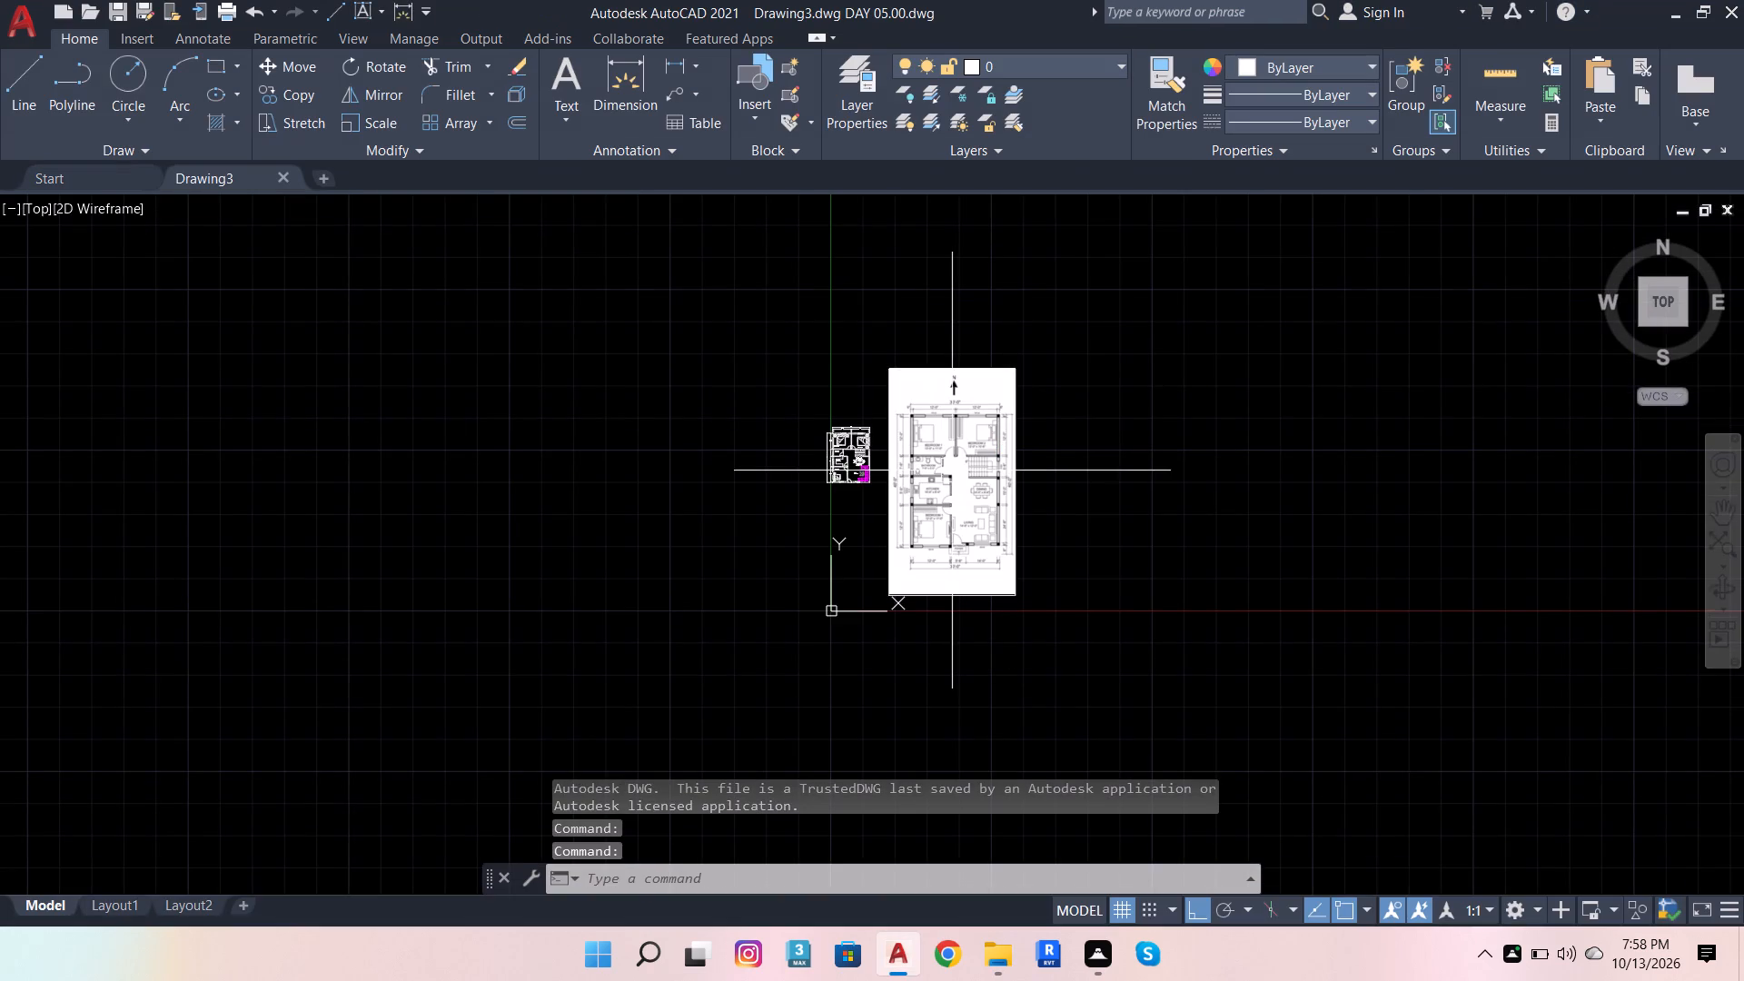
Erase the reference floor plan image beside the drawn plan.
click(952, 471)
click(1044, 398)
click(1047, 421)
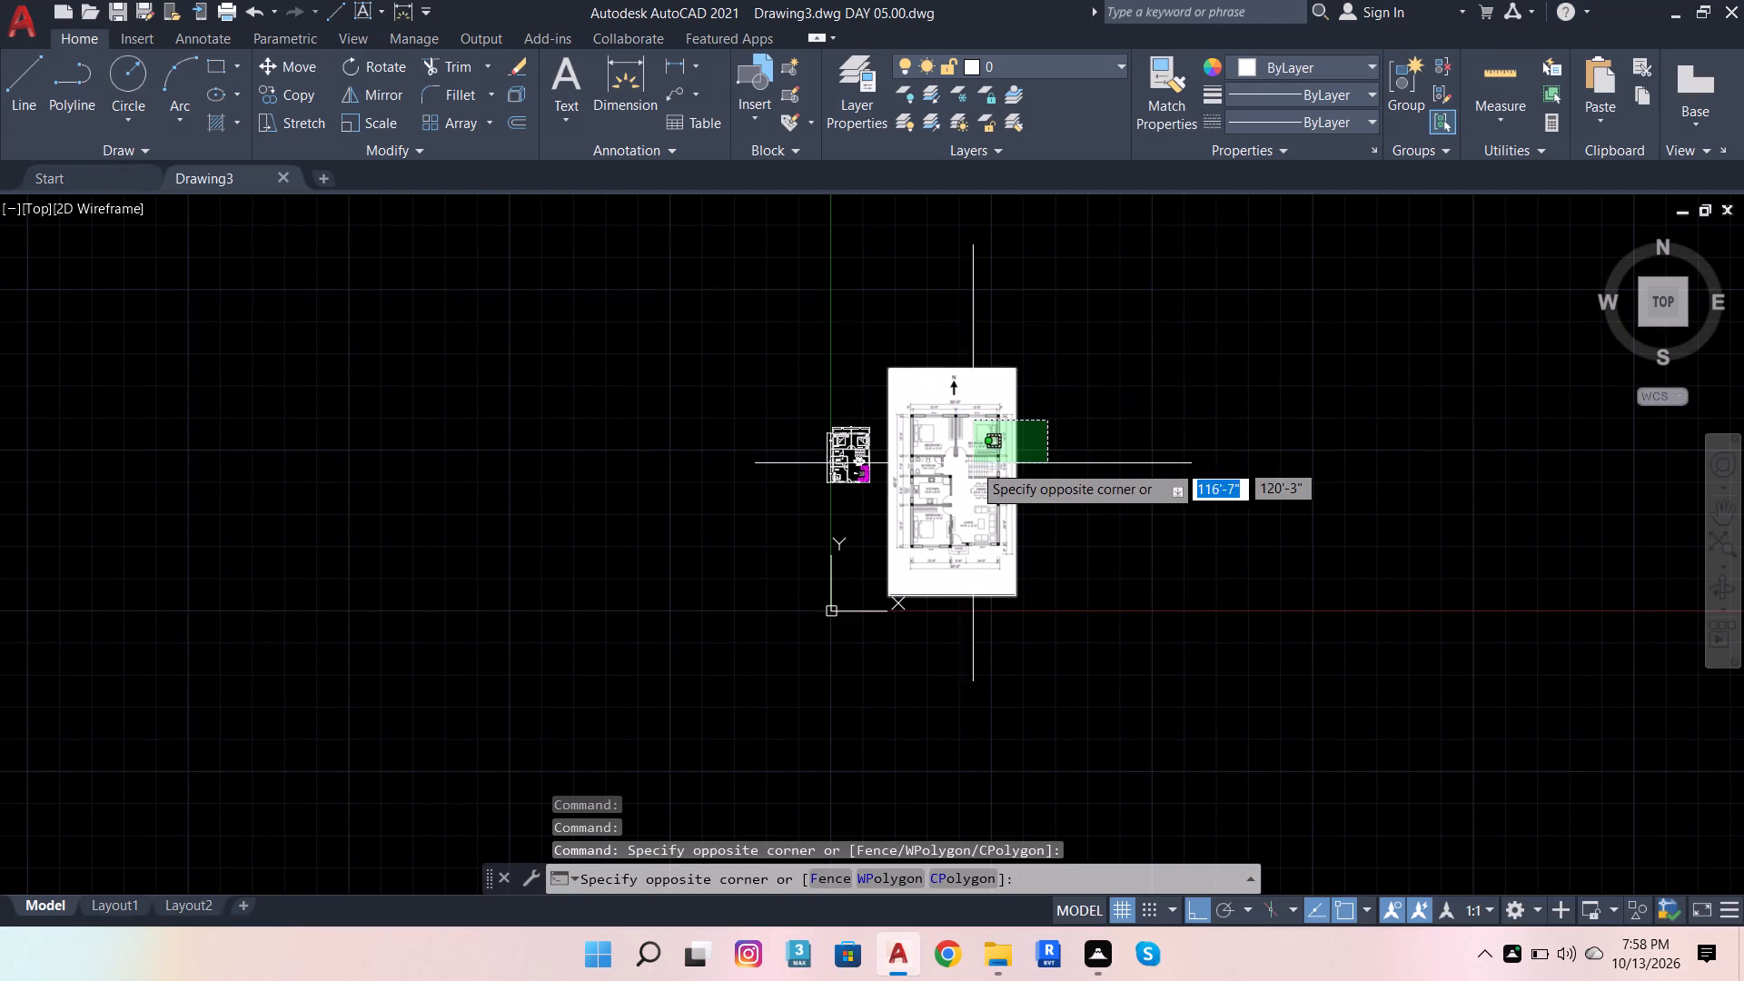
click(949, 449)
key(Delete)
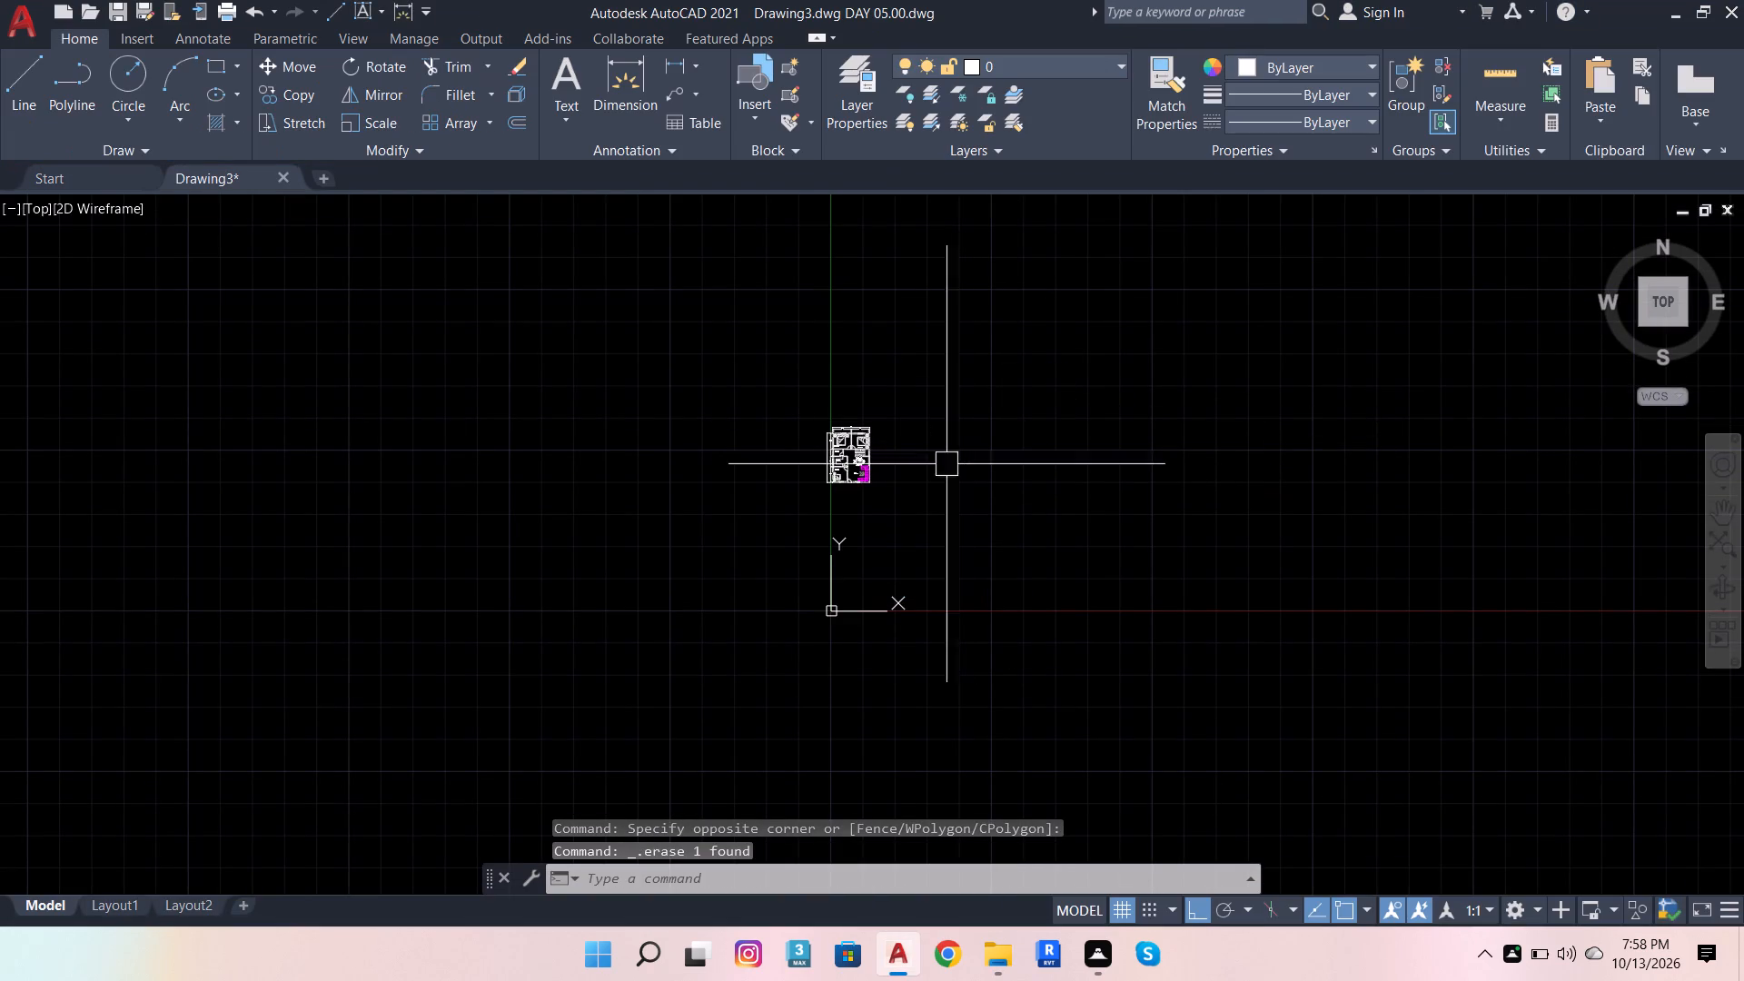
Save Drawing3.dwg DAY 05.00 and exit AutoCAD.
scroll(883, 469, up, 3)
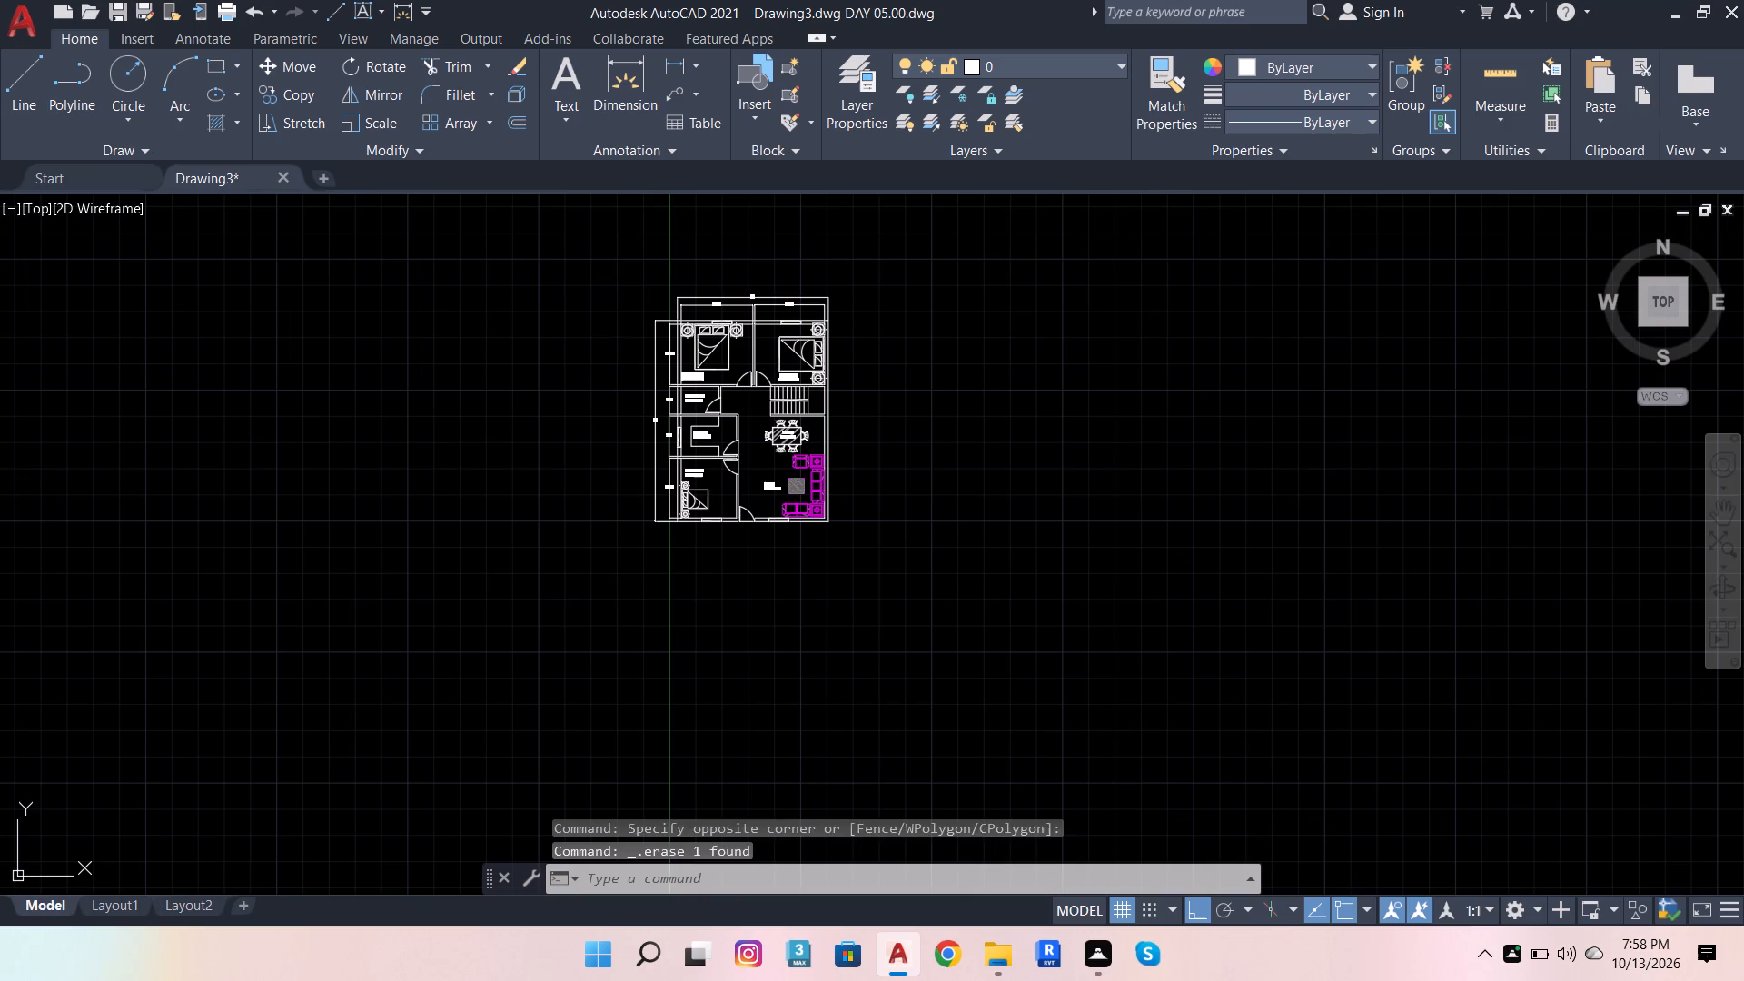
key(ctrl+s)
key(ctrl+s)
key(ctrl+s)
click(1743, 0)
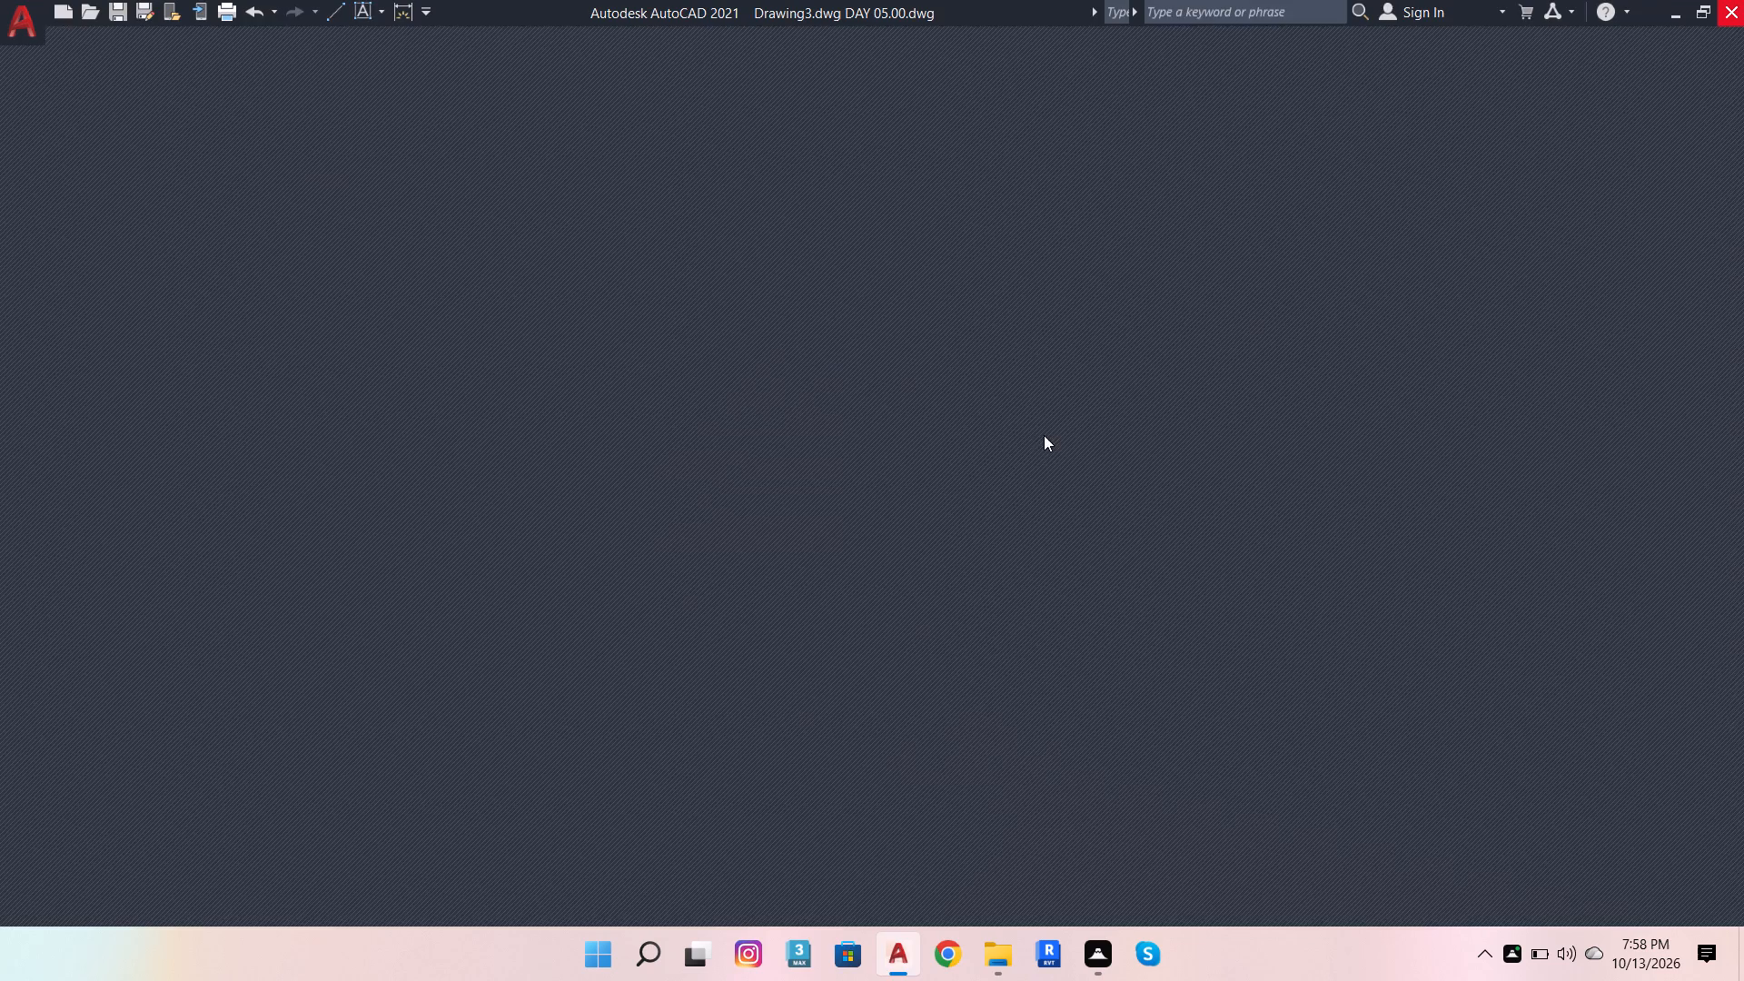
Open Drawing2.dwg DAY 05.0 from the recent files in File Explorer.
click(595, 666)
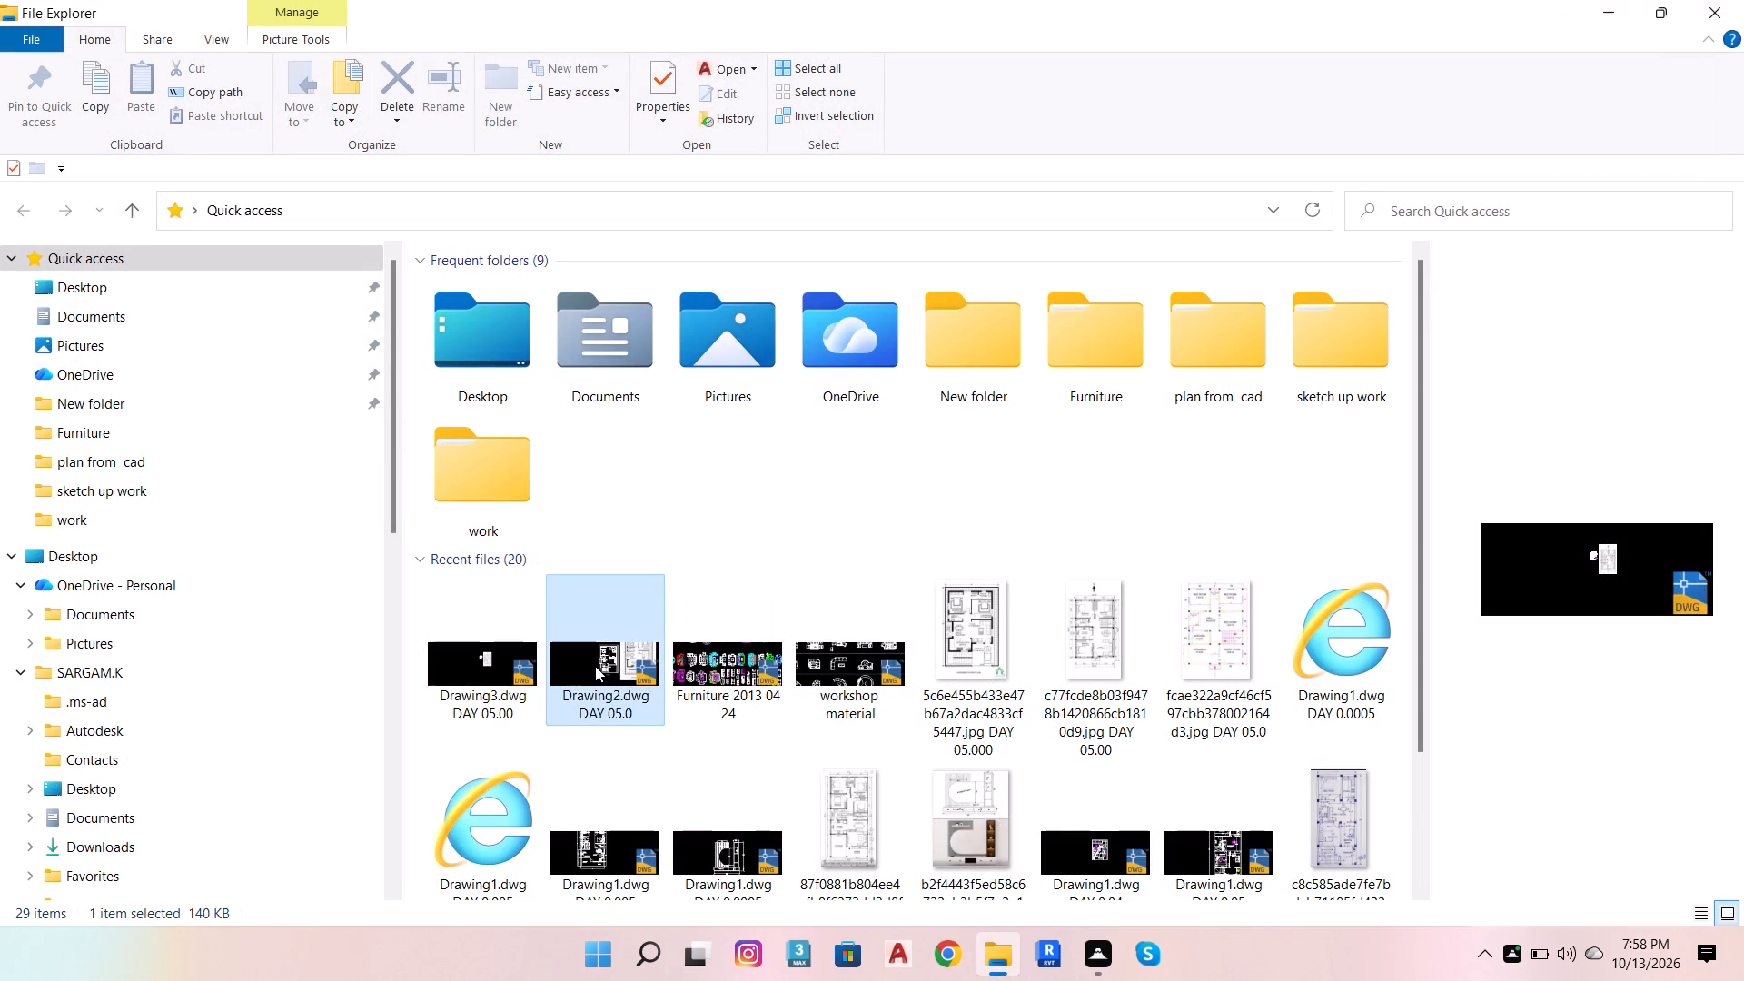
double_click(595, 666)
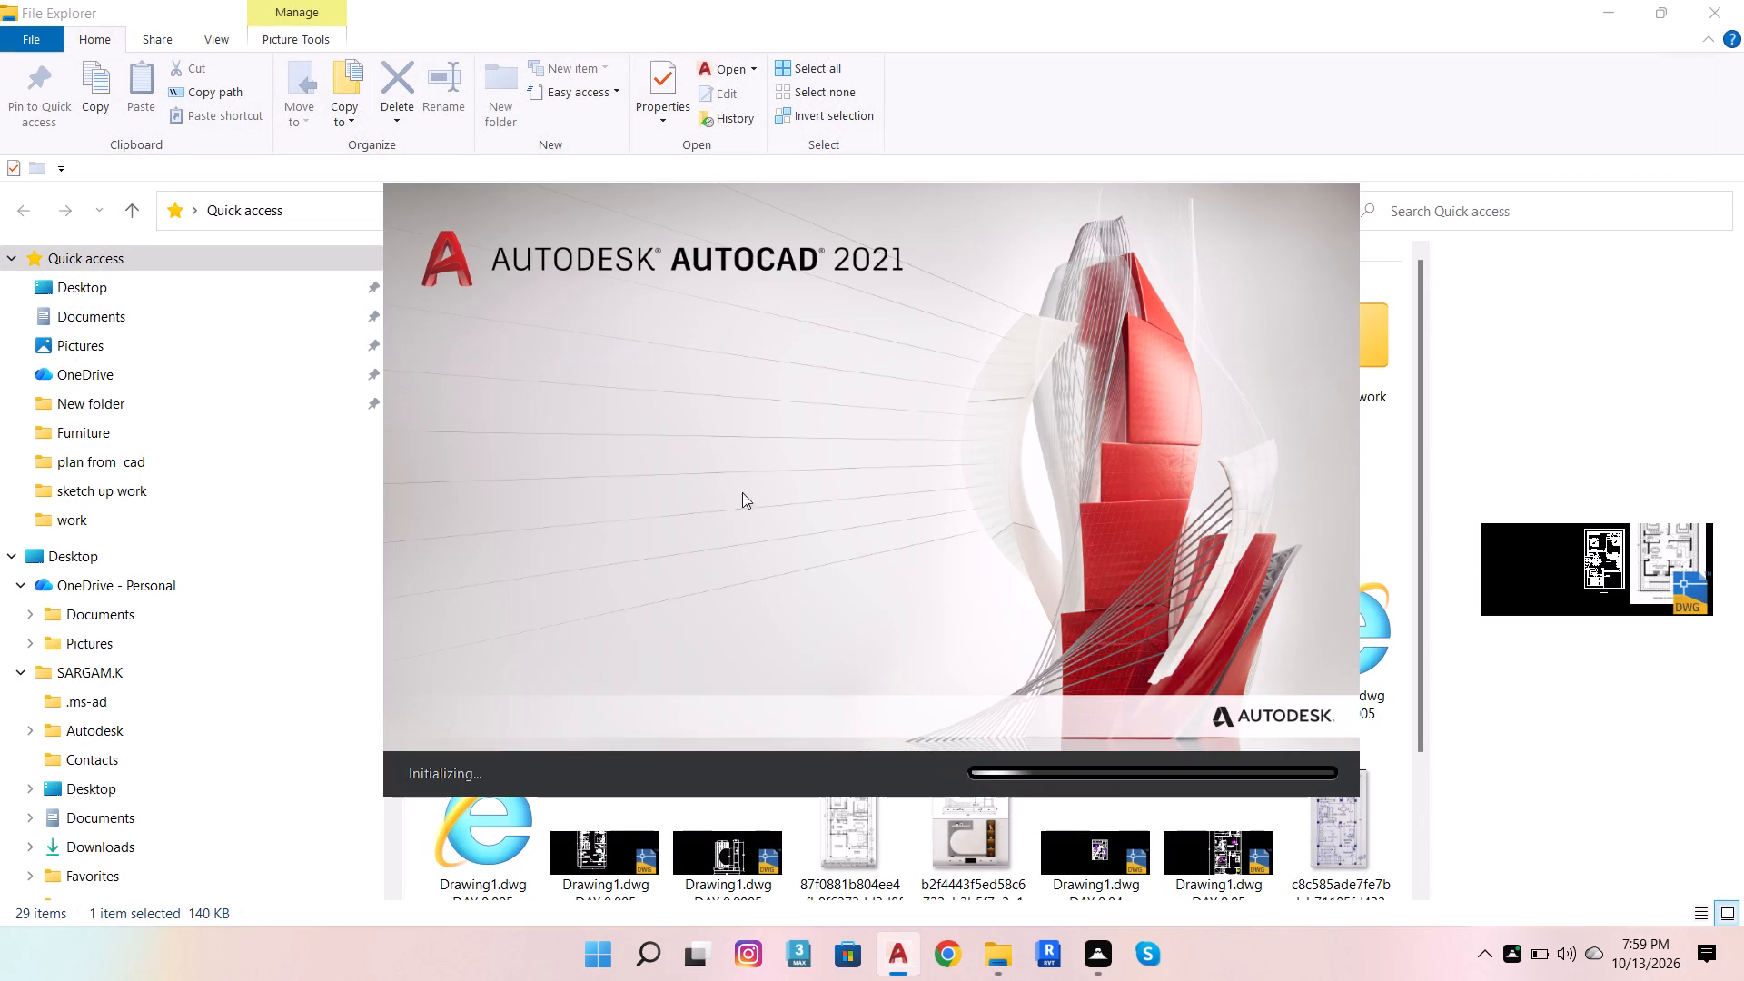
double_click(949, 499)
double_click(1067, 496)
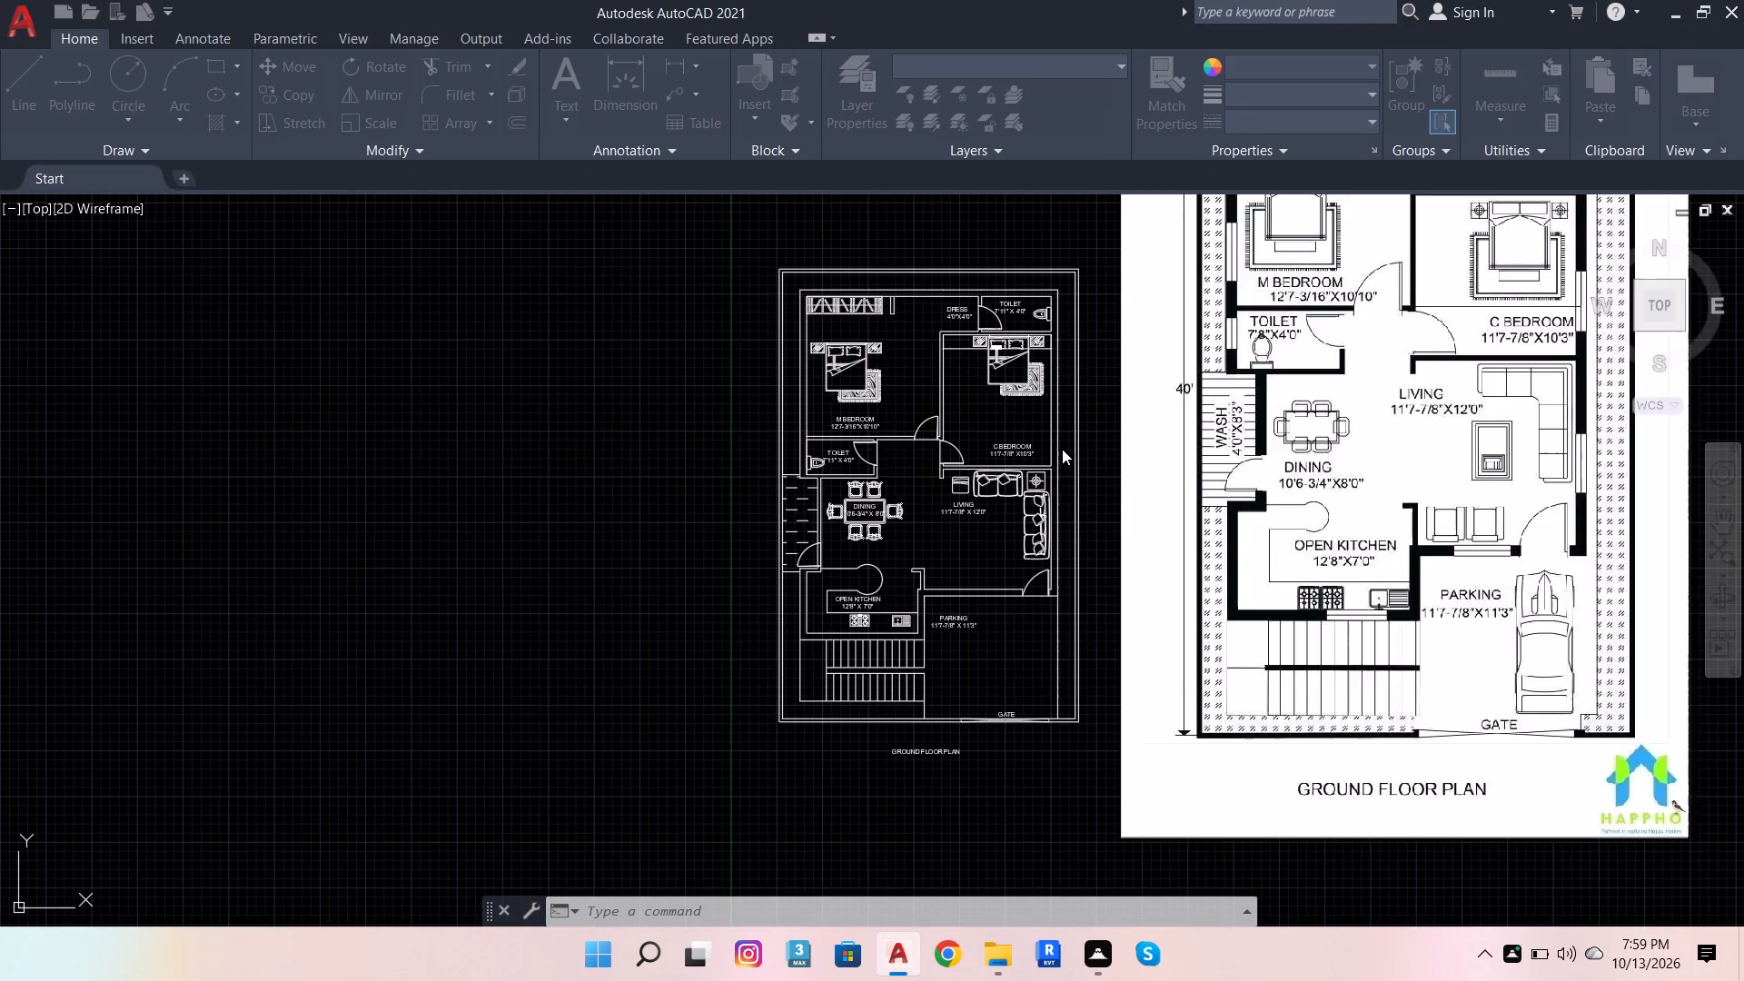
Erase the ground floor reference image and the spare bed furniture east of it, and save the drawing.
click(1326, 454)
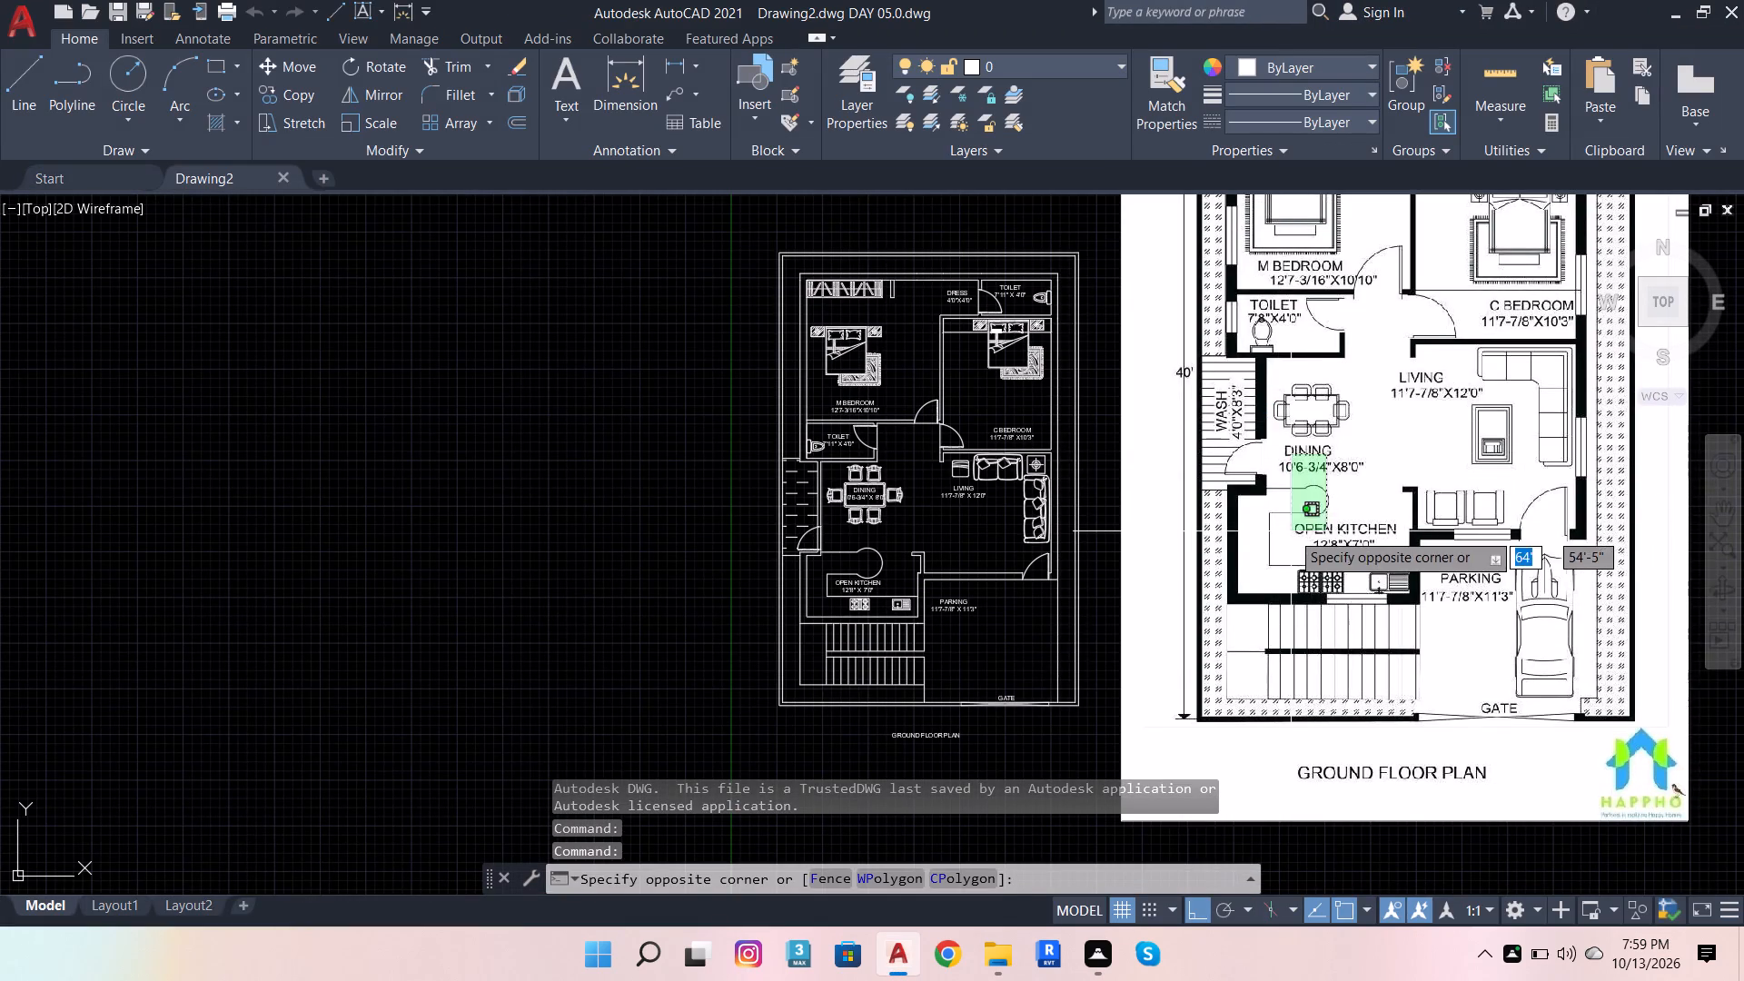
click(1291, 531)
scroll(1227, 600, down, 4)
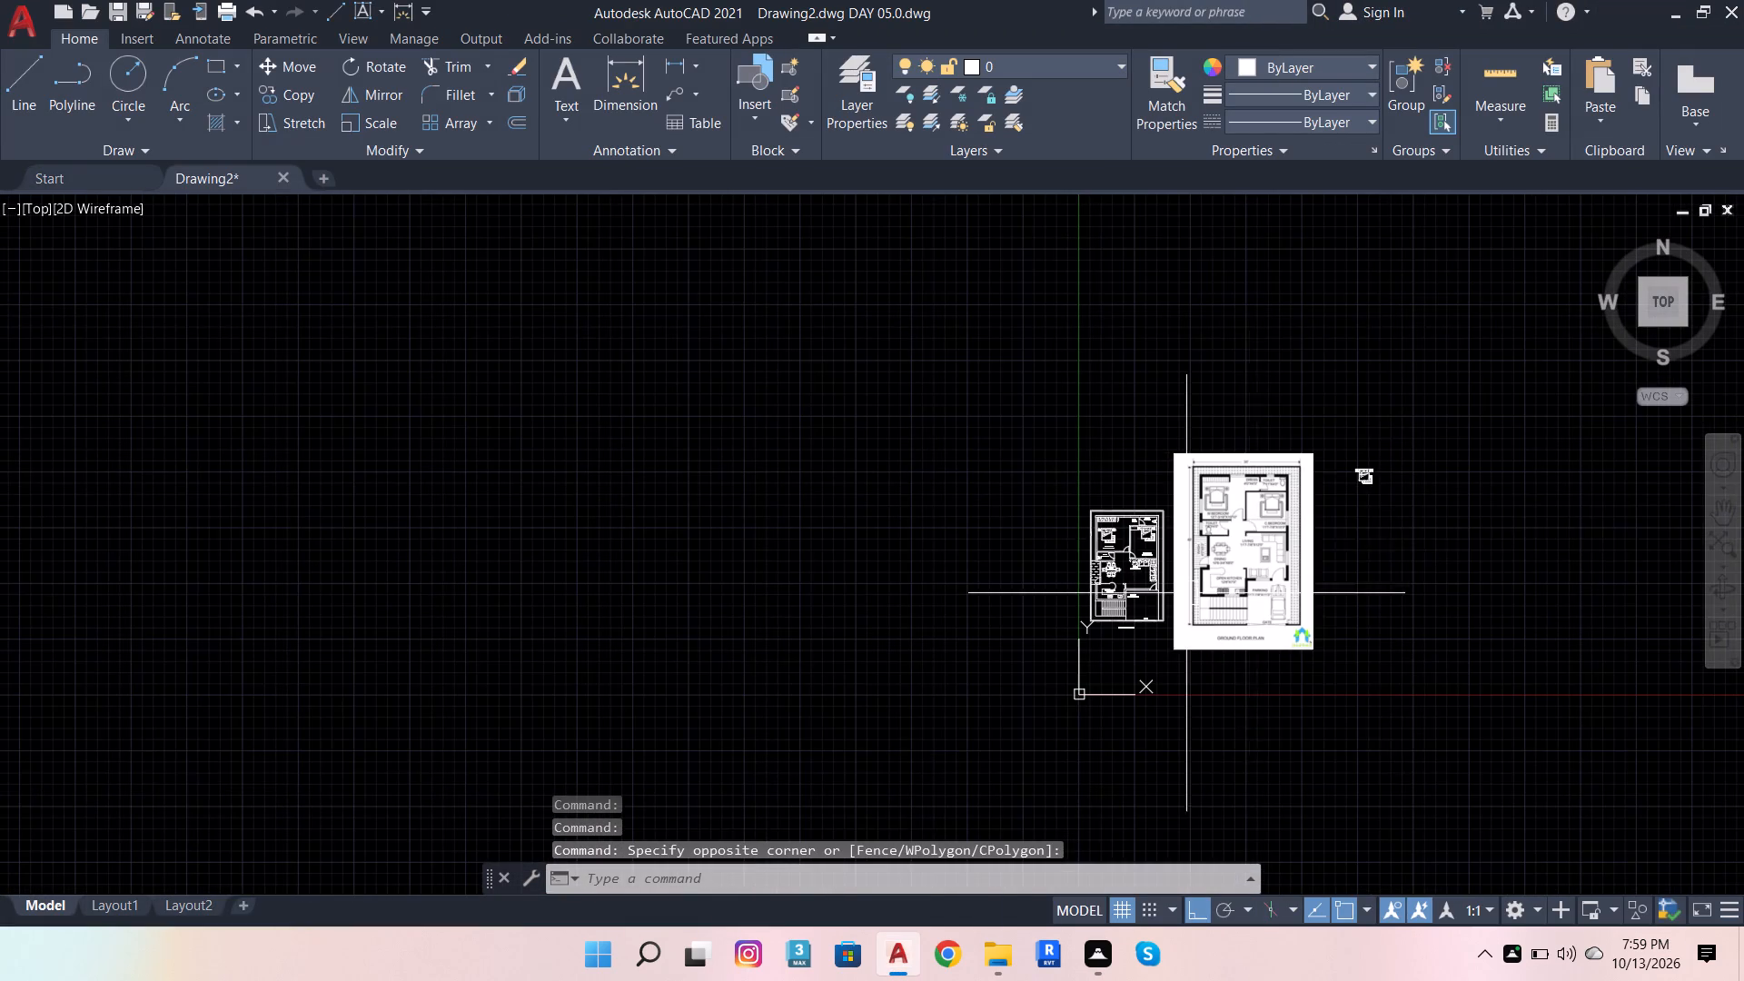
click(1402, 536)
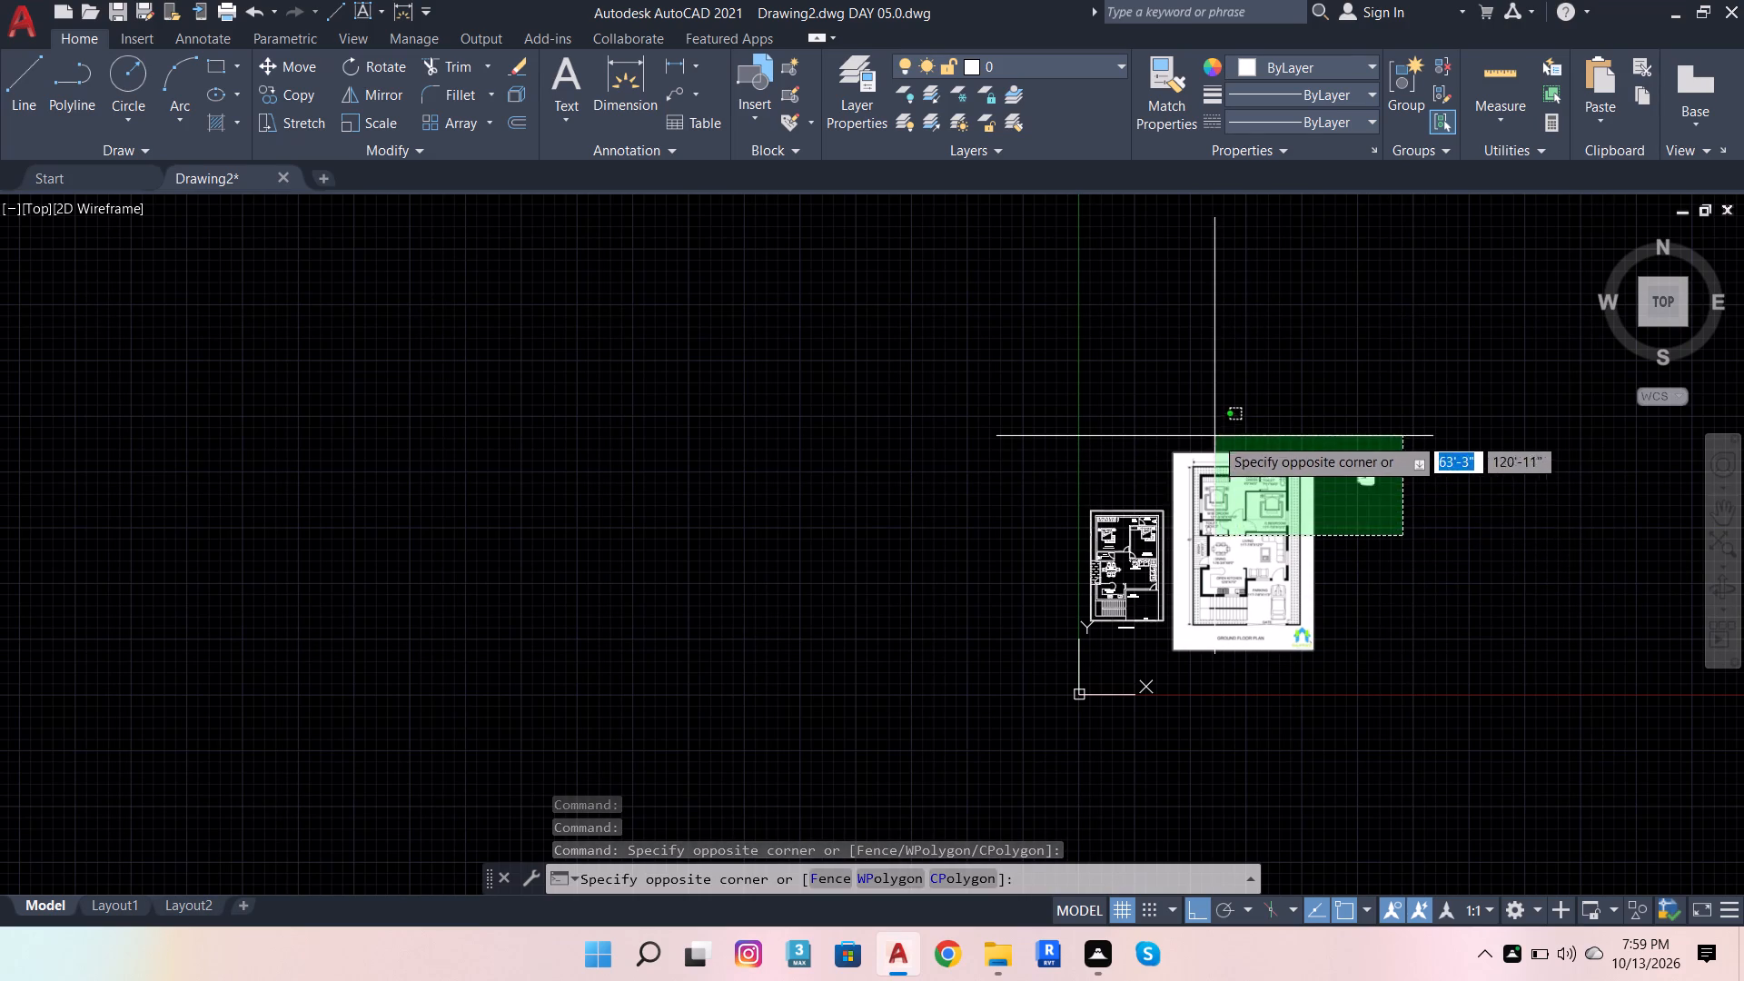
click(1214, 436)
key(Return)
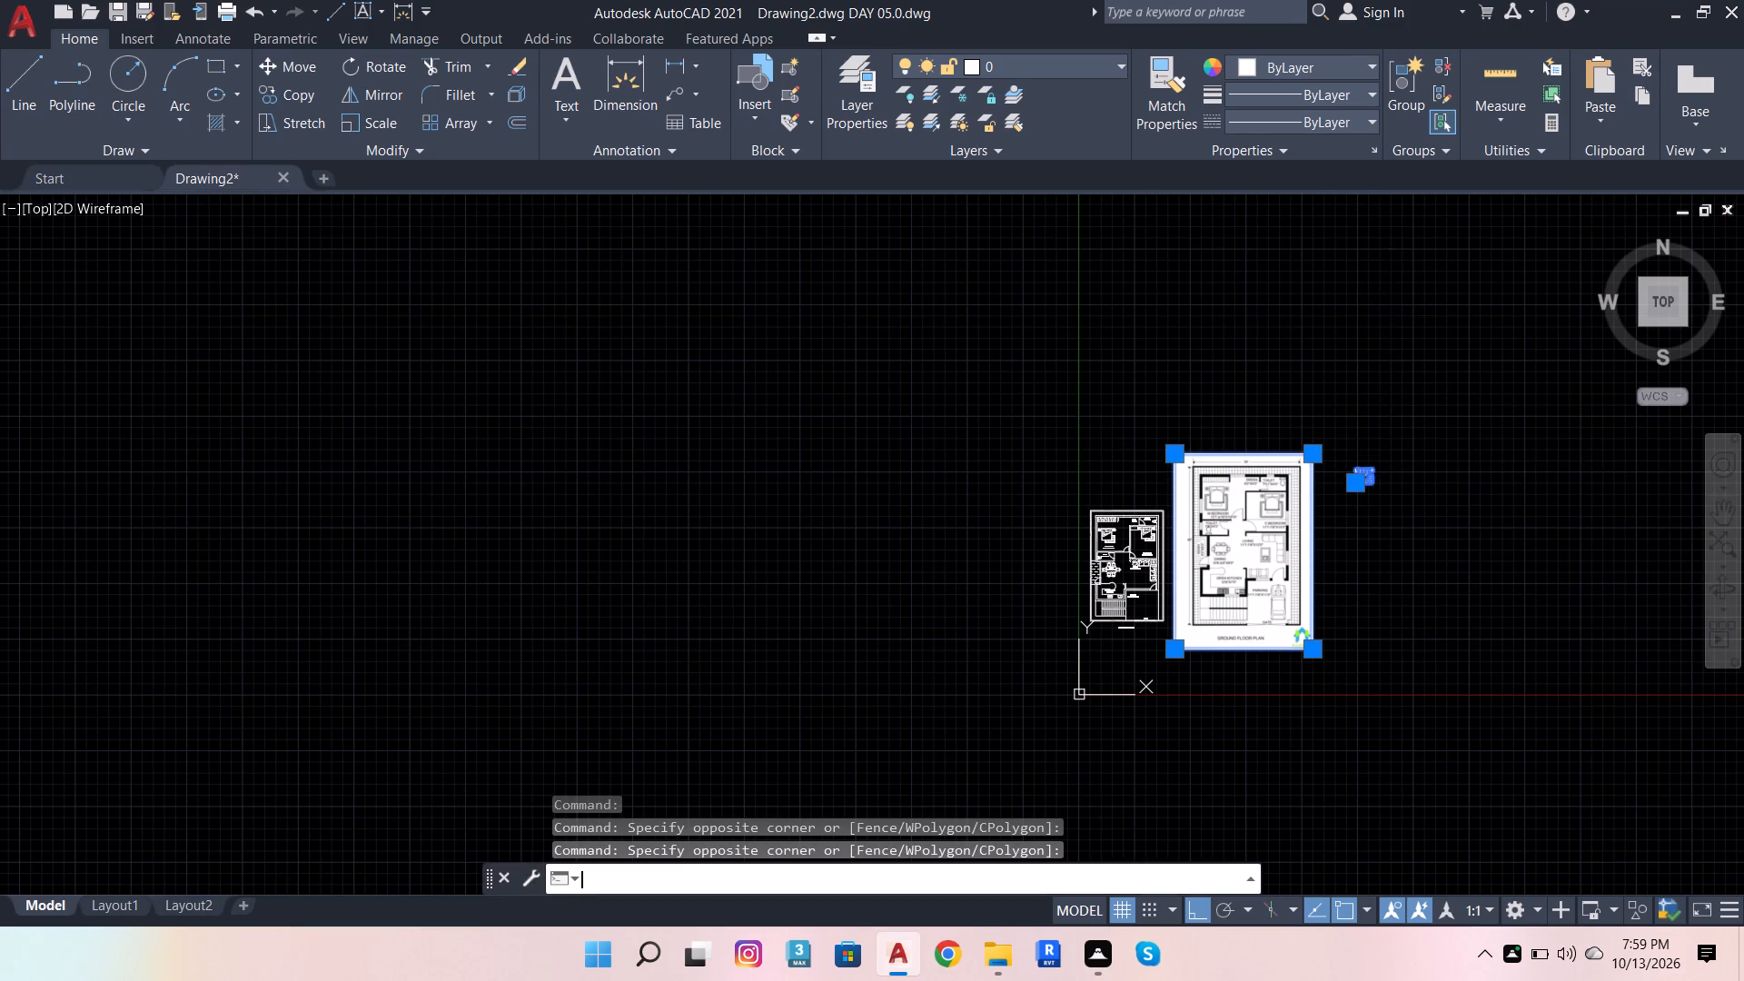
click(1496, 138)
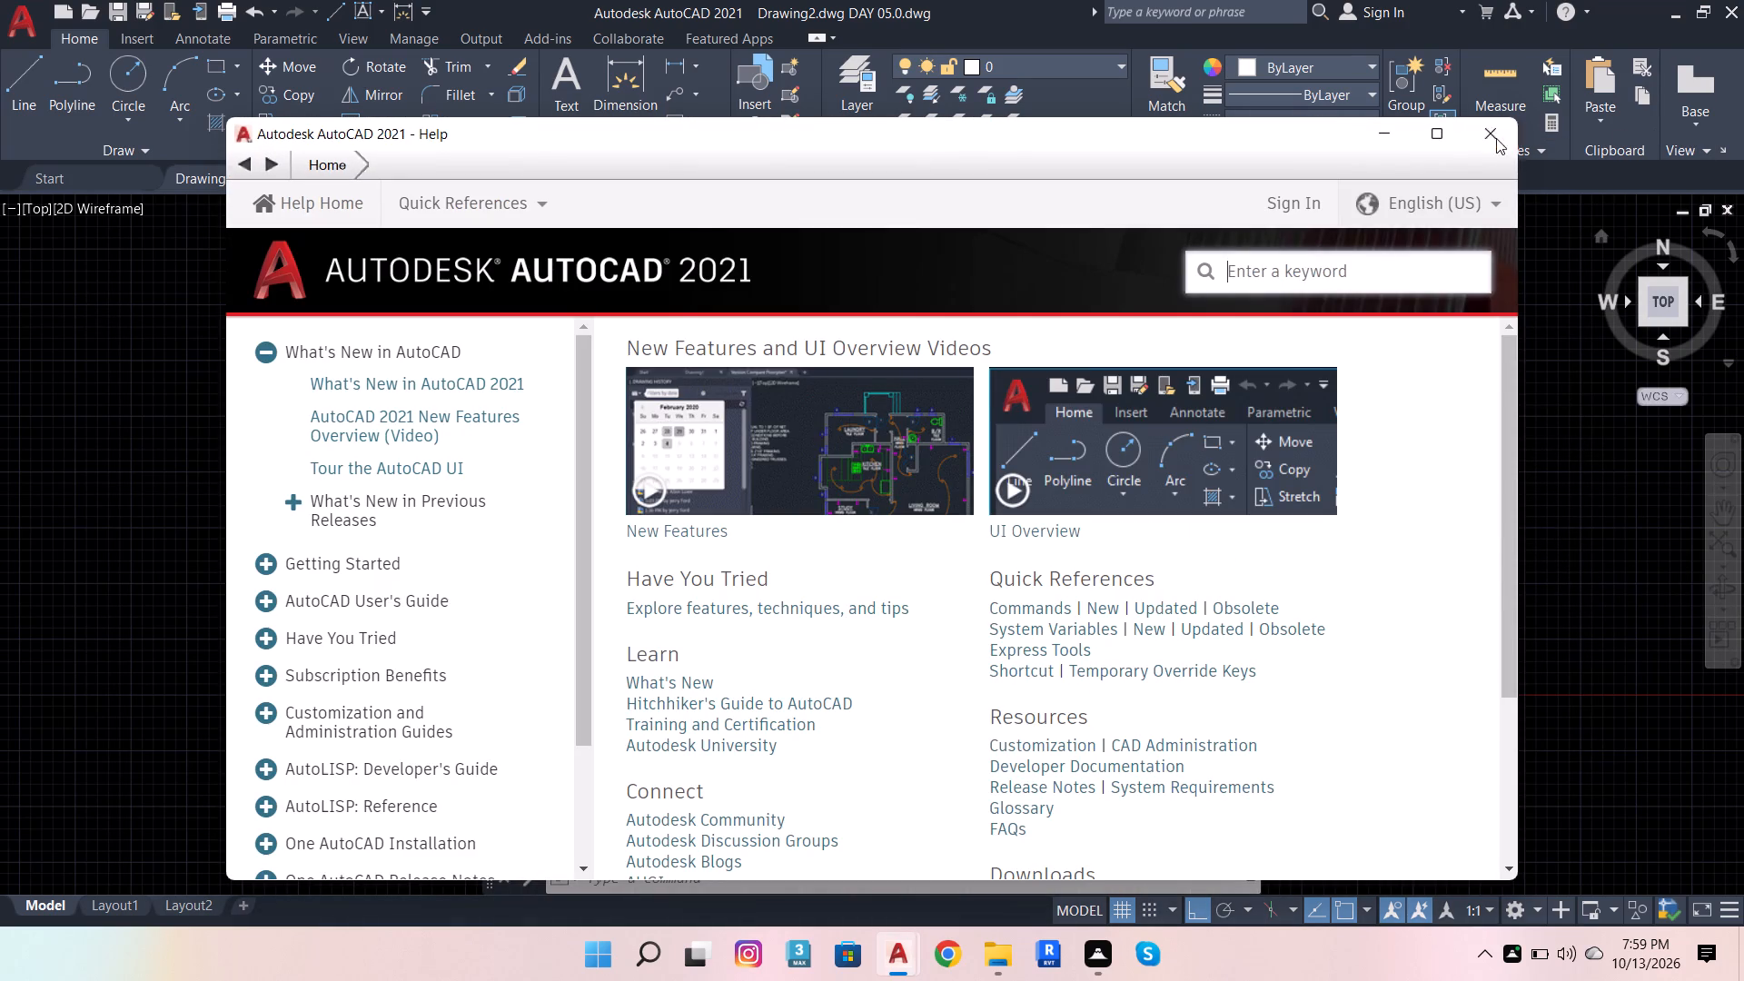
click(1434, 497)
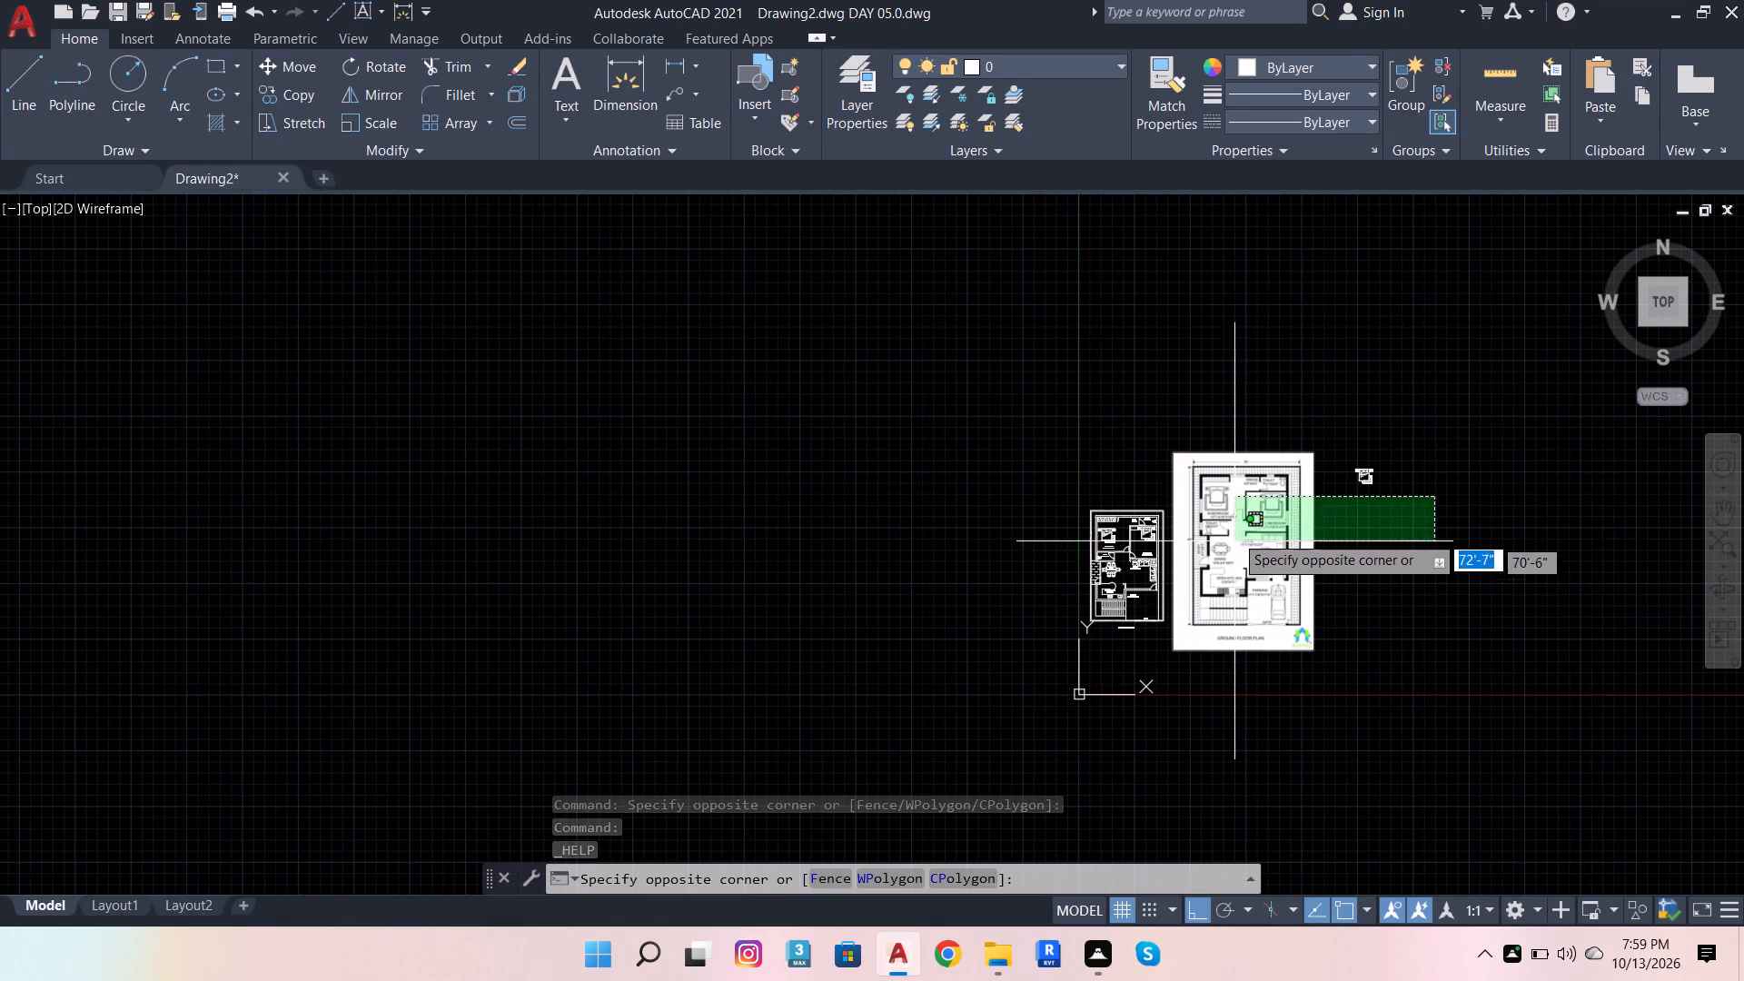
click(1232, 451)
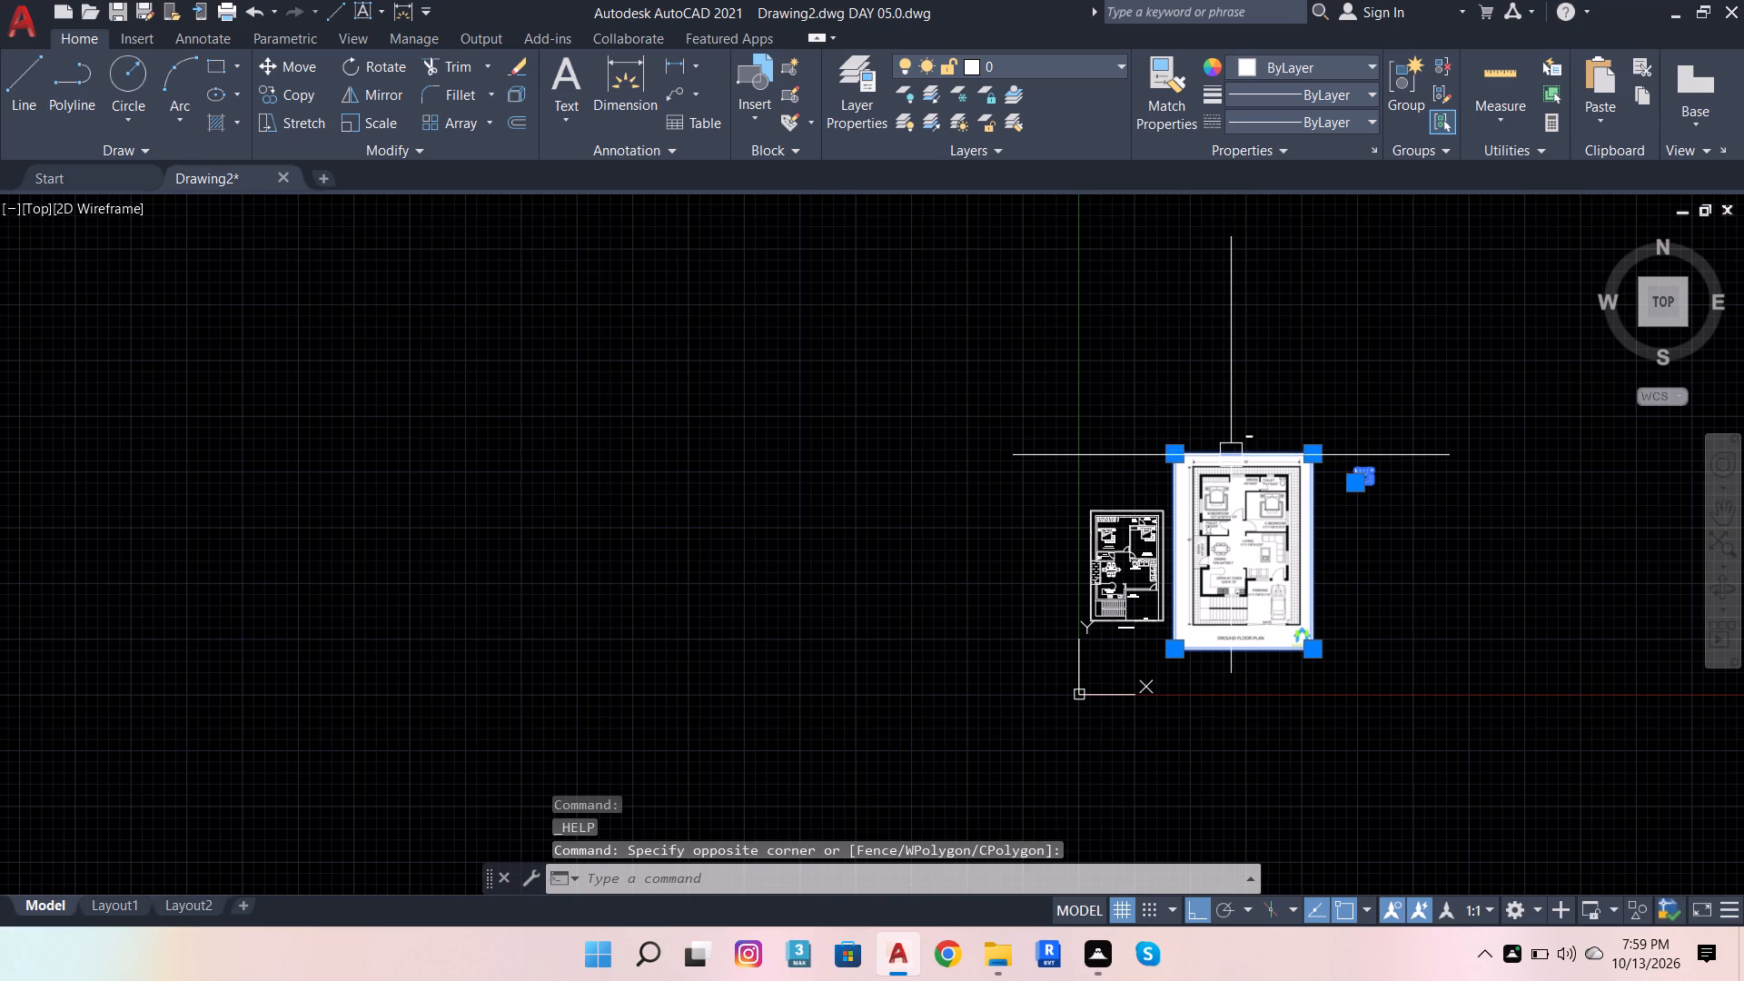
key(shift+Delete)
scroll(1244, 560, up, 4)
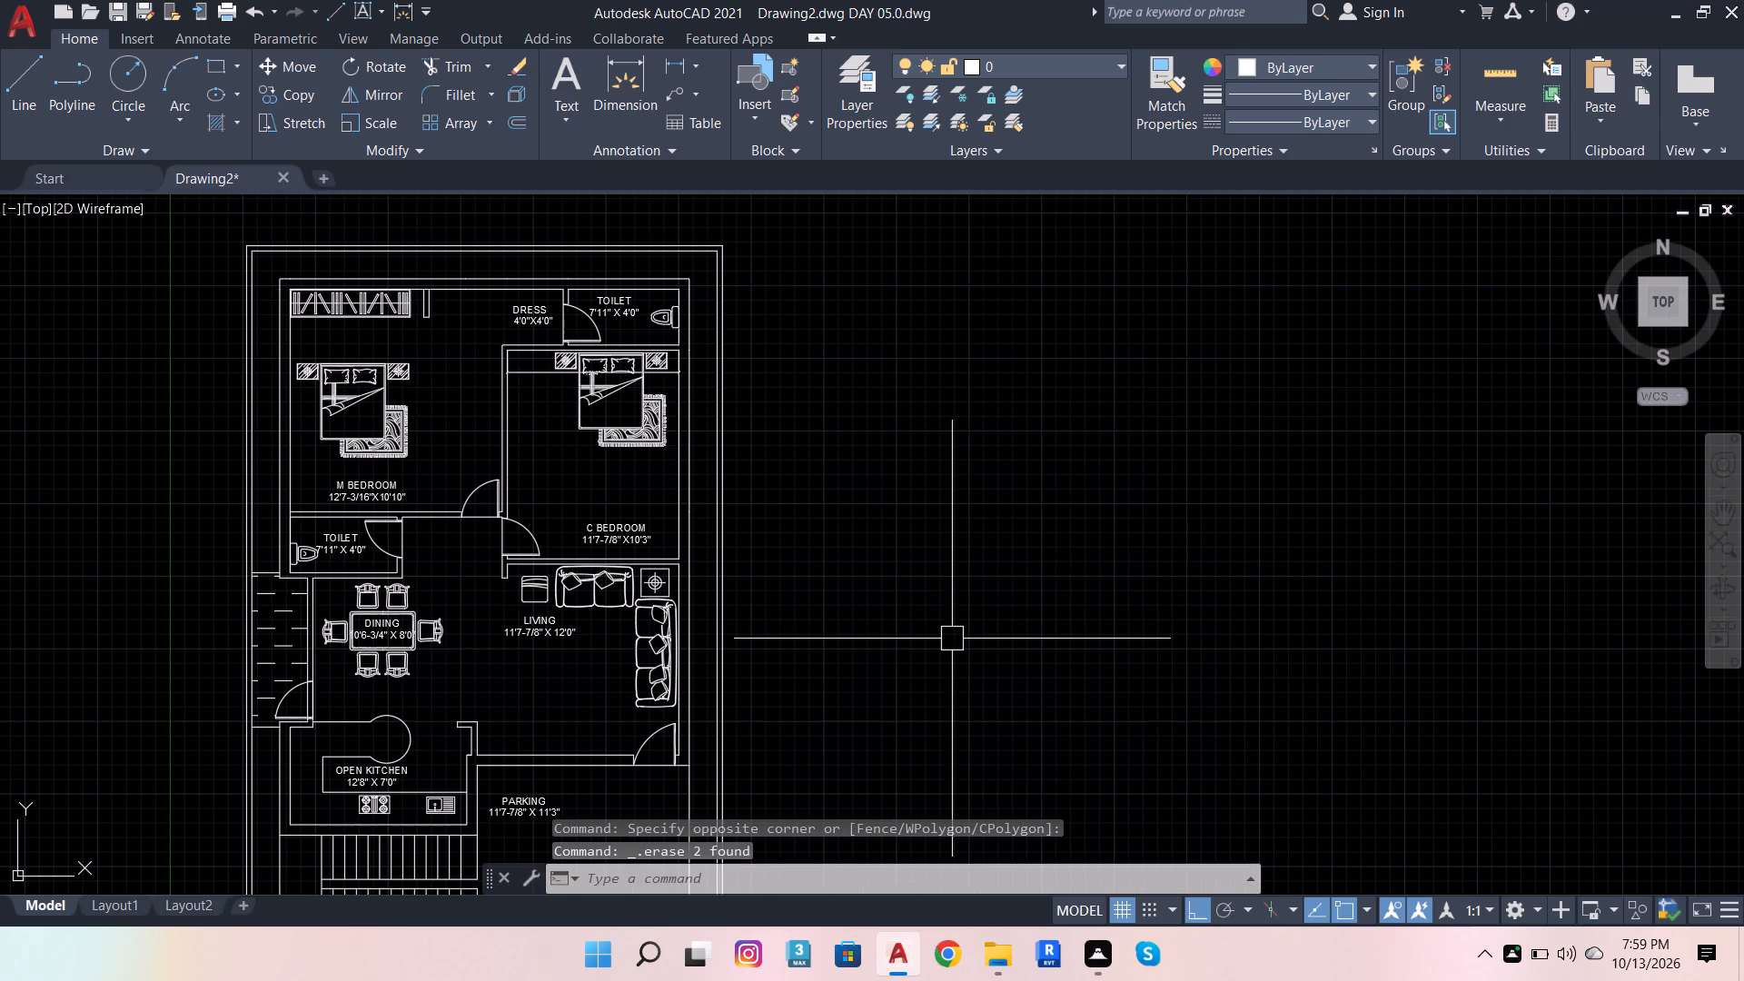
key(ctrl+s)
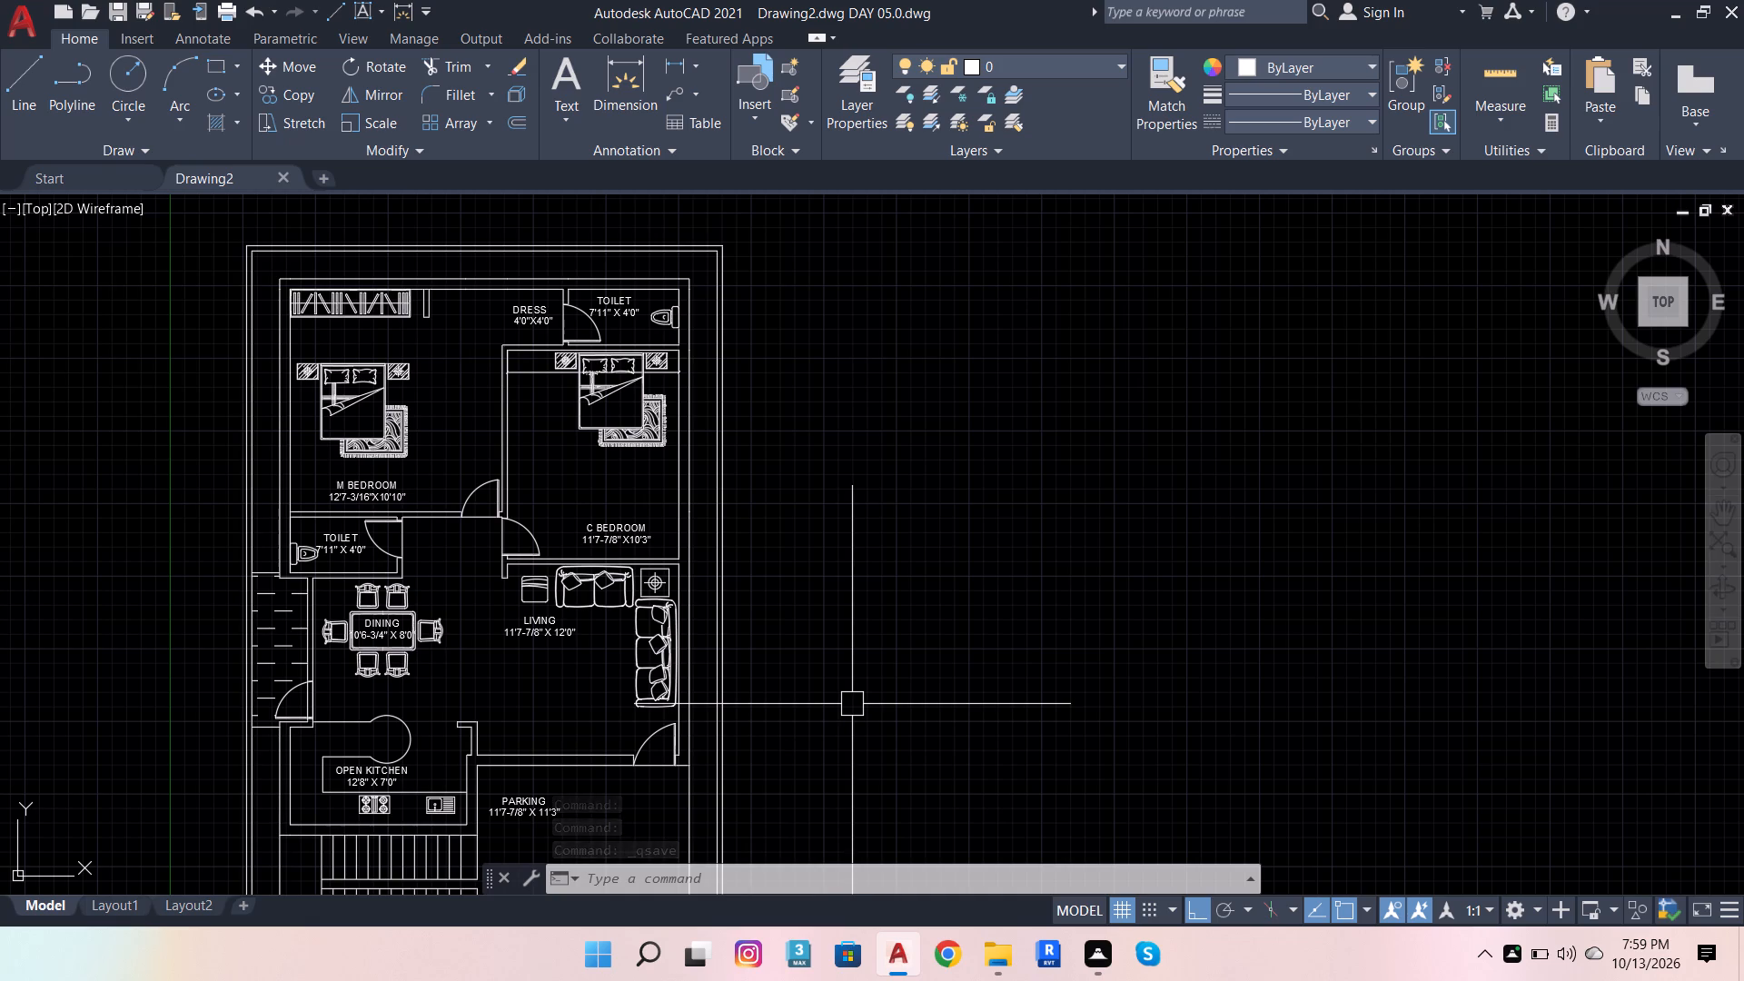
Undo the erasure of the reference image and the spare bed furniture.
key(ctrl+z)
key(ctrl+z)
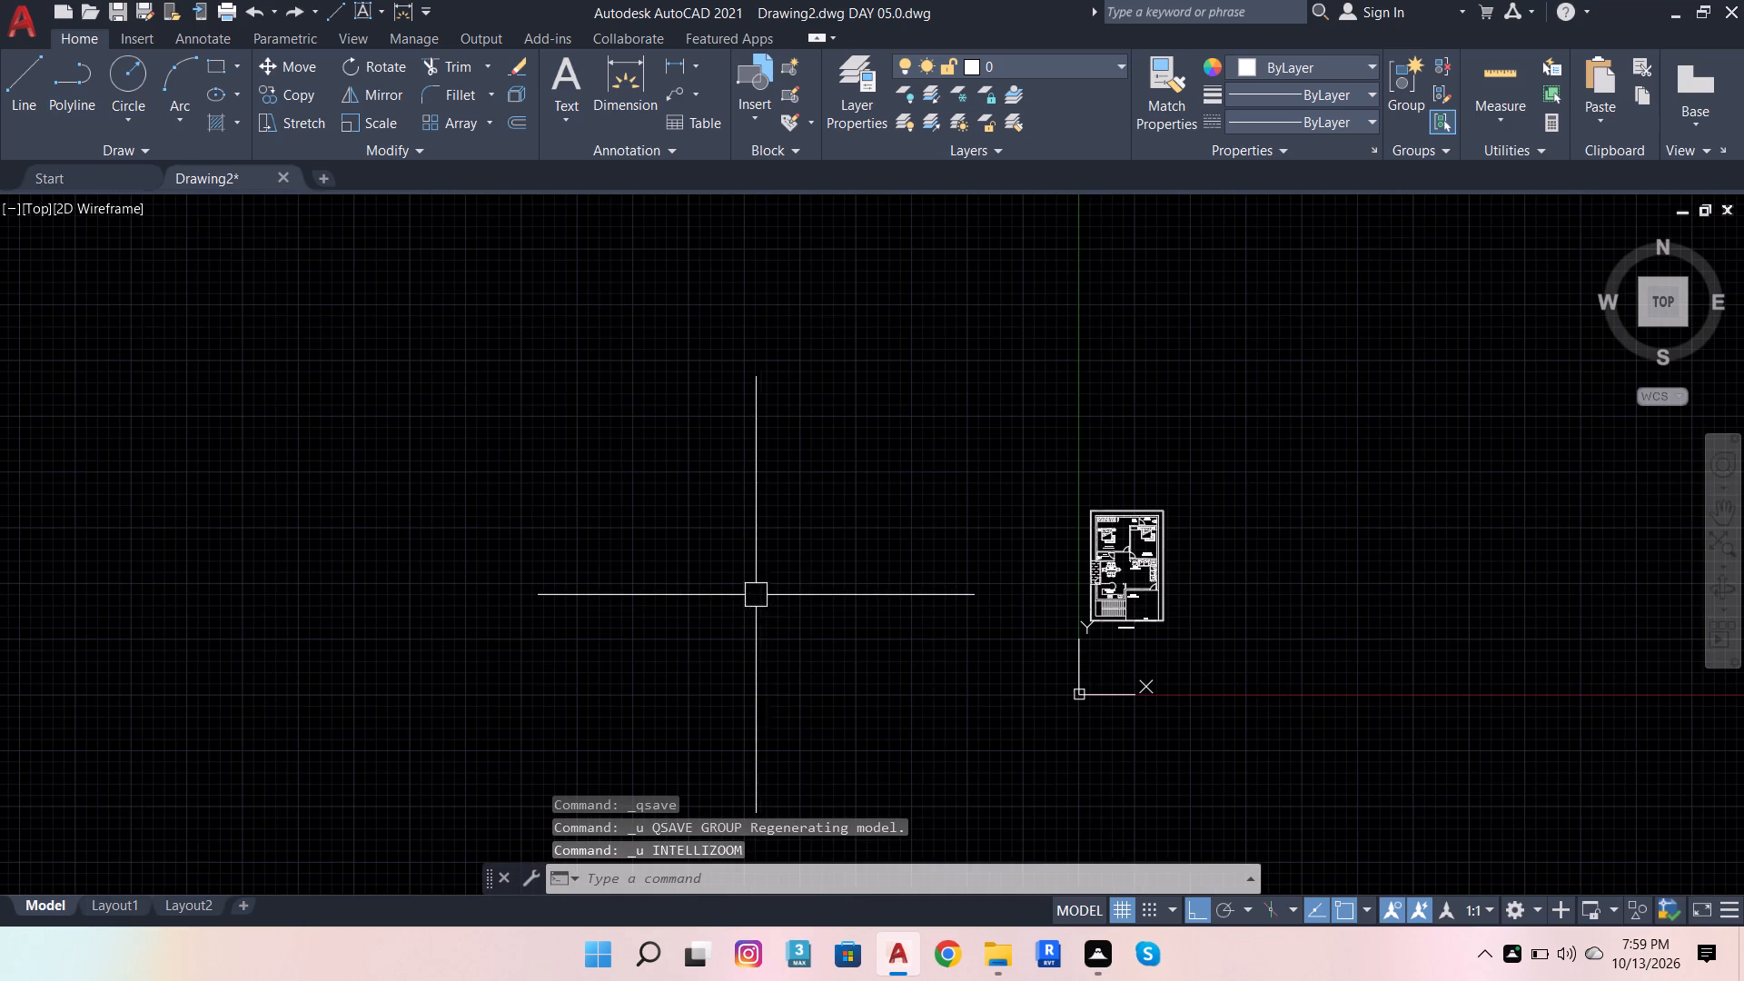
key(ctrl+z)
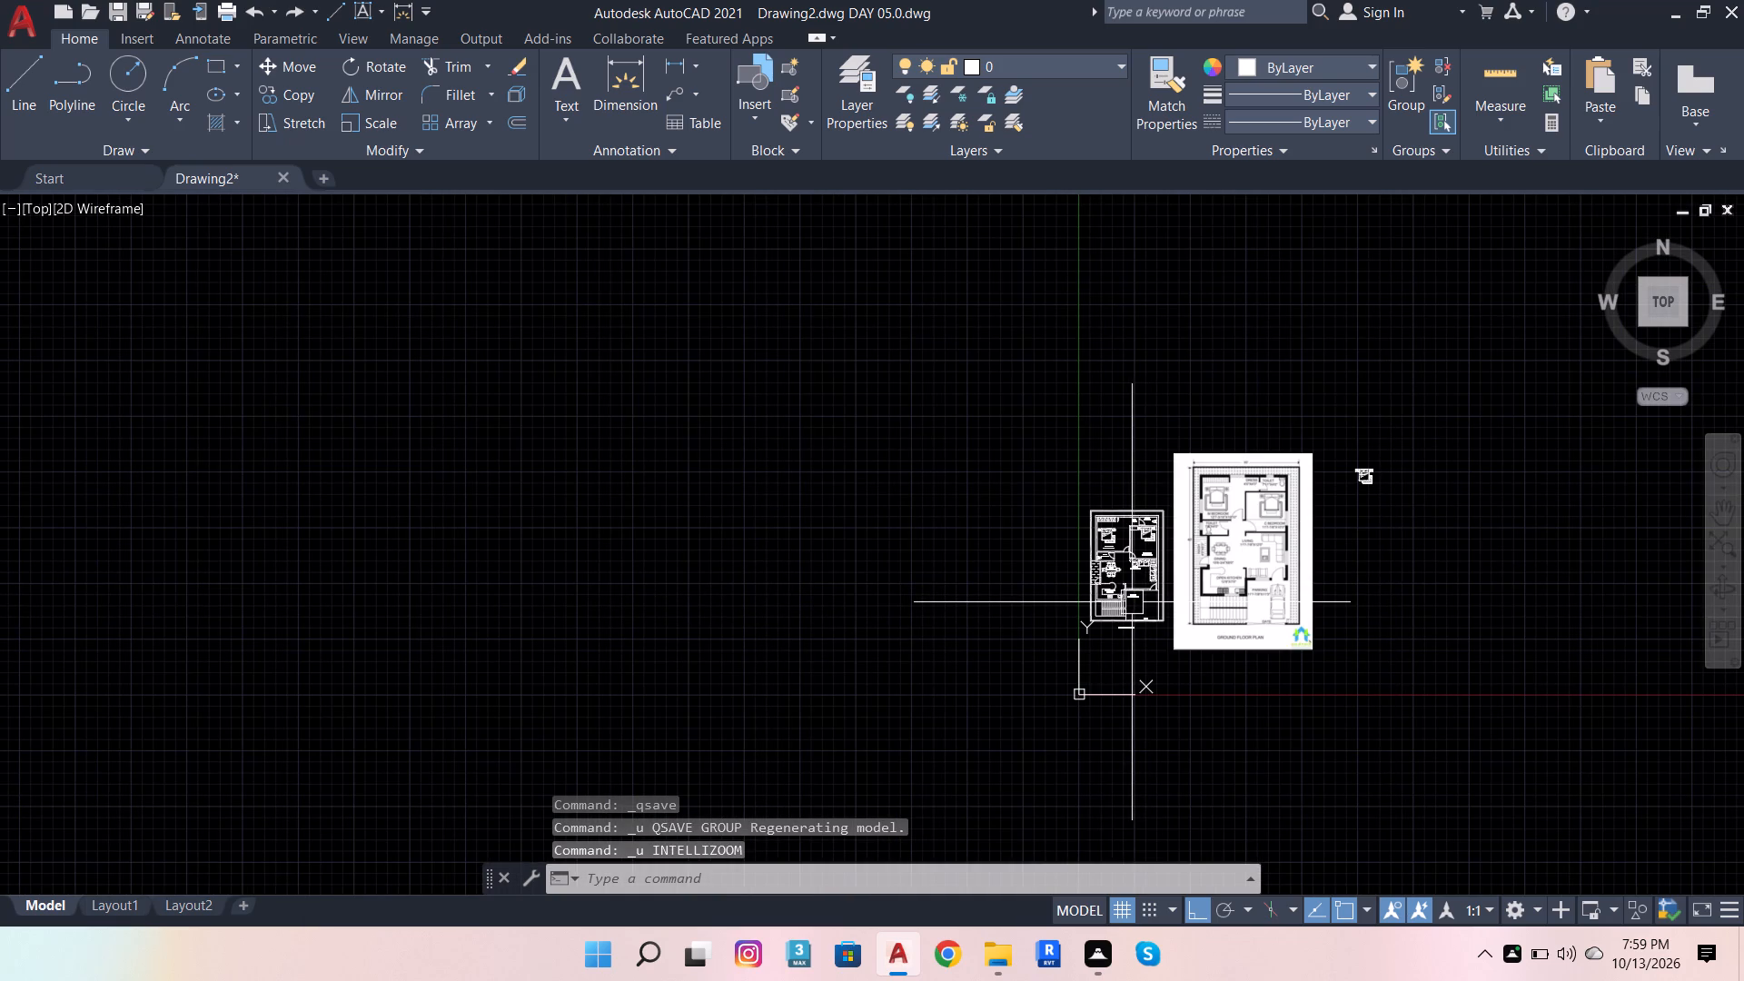
Dimension the overall width along the outer boundary's north edge, placing the dimension line above the plan.
scroll(1282, 560, up, 2)
scroll(1224, 391, up, 2)
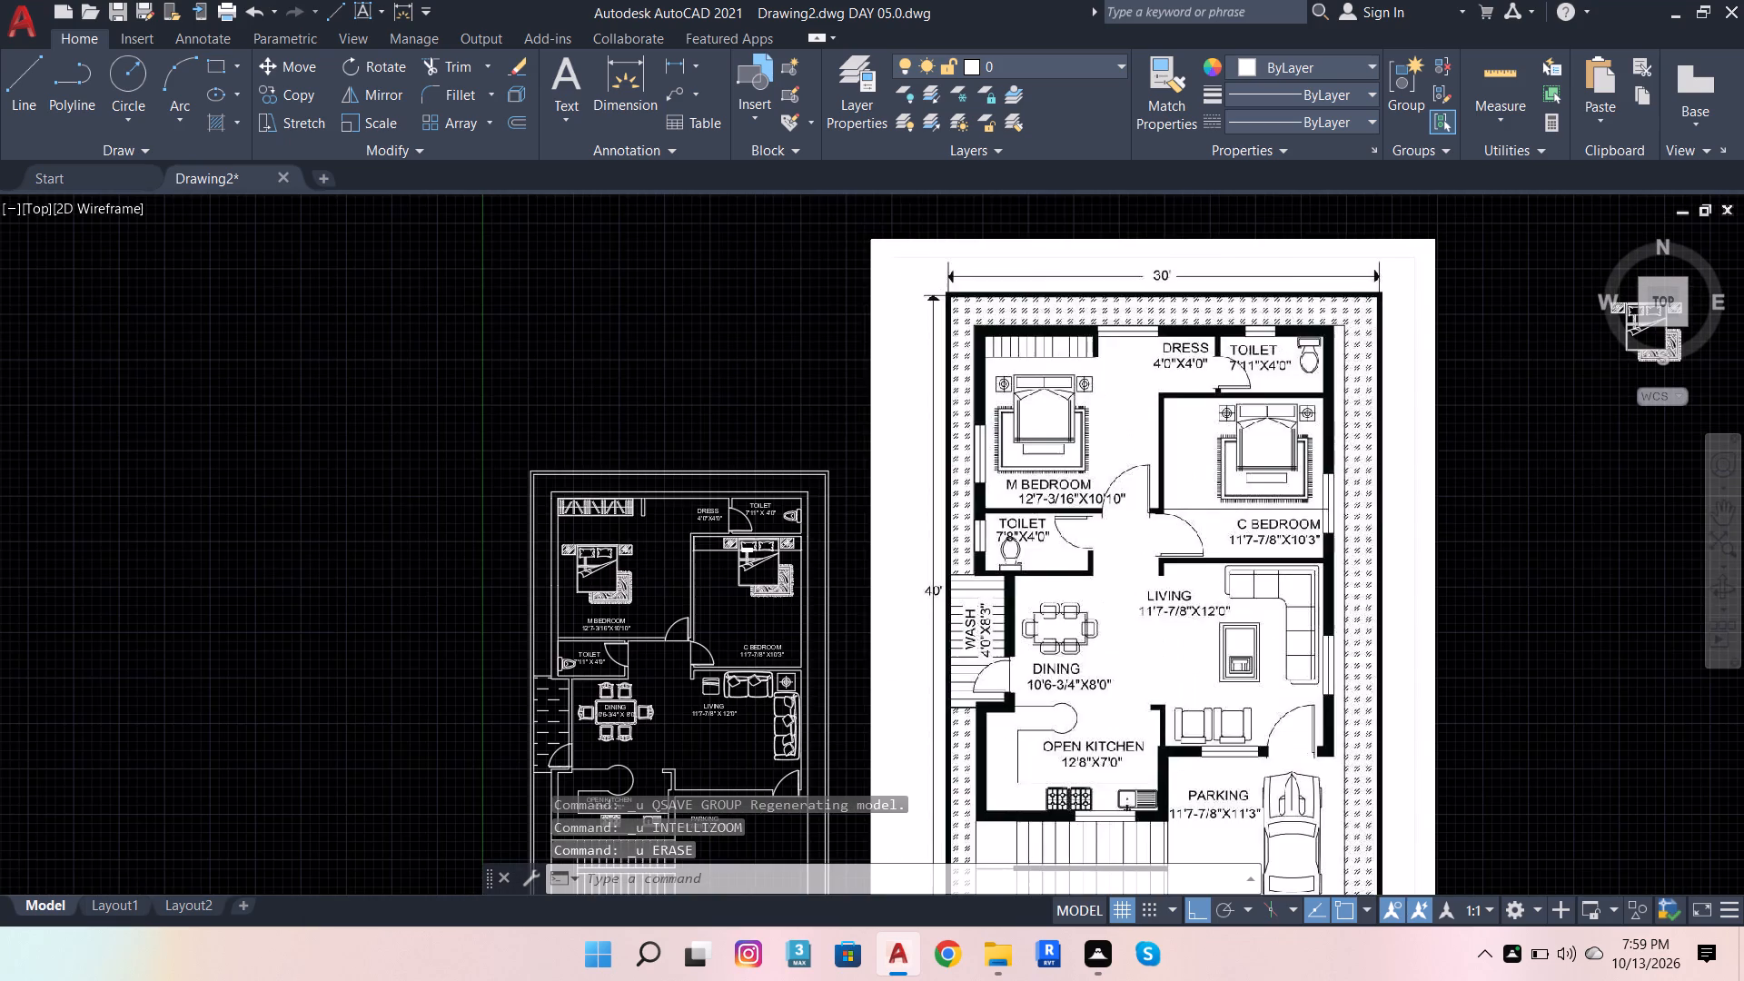
scroll(1120, 451, down, 1)
scroll(612, 470, up, 2)
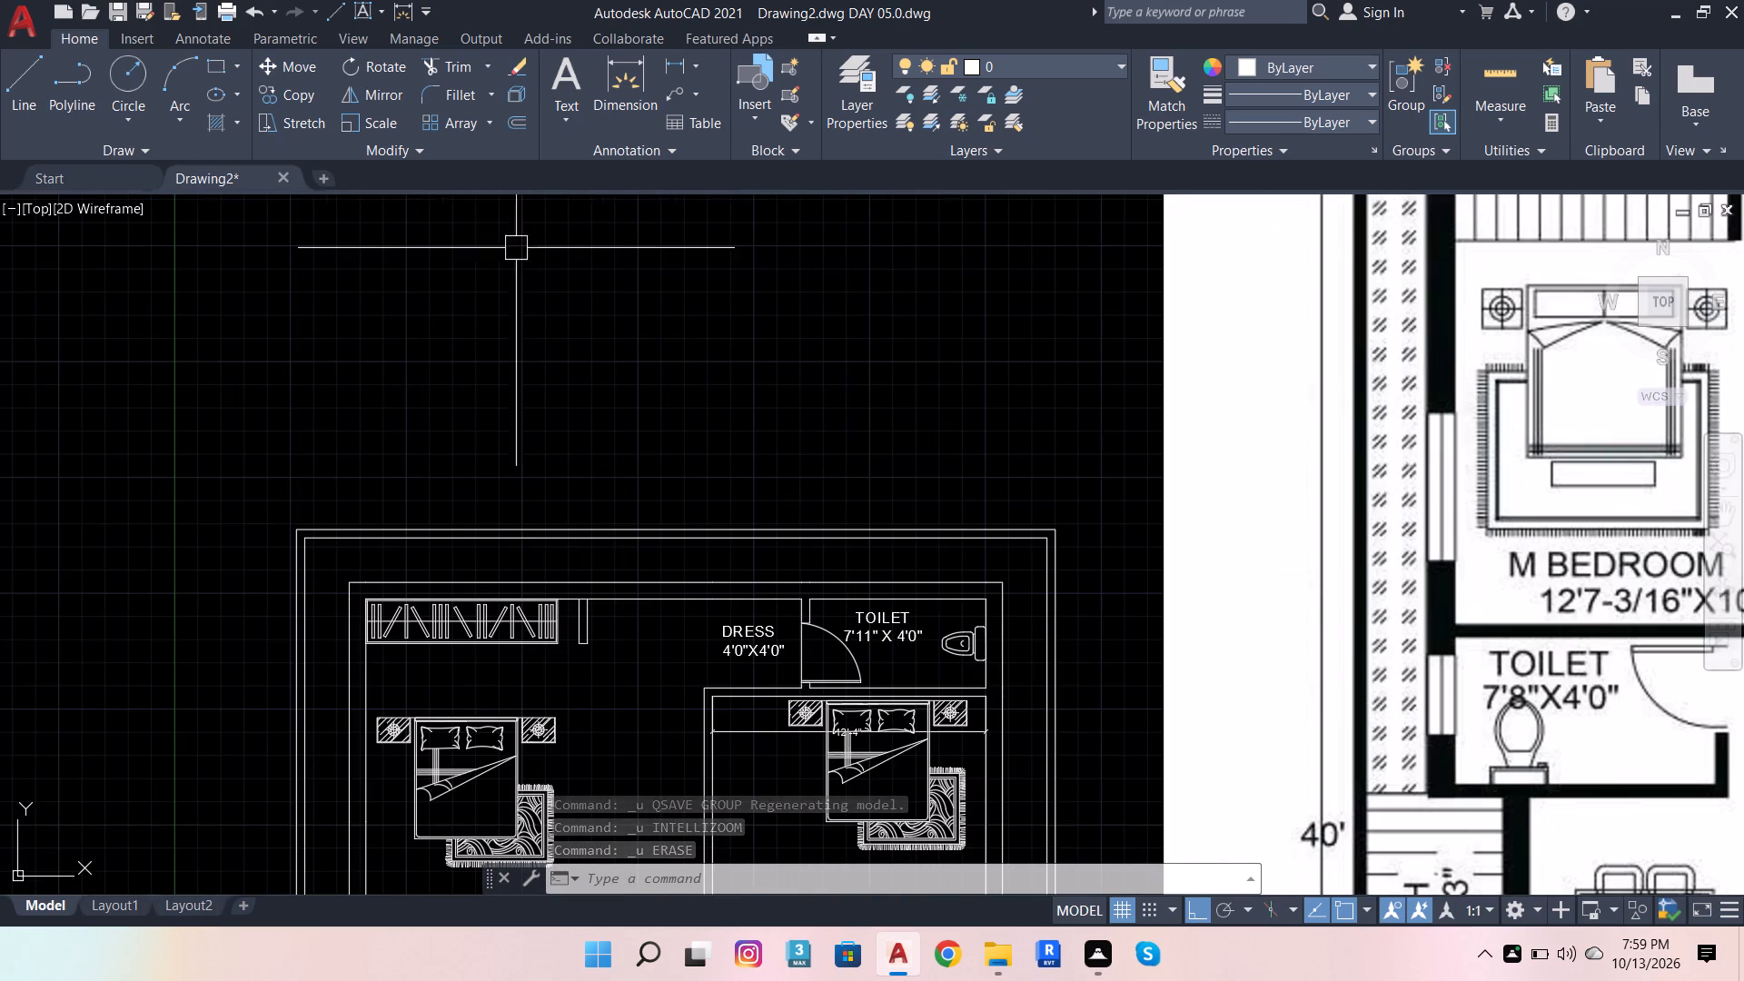
click(622, 63)
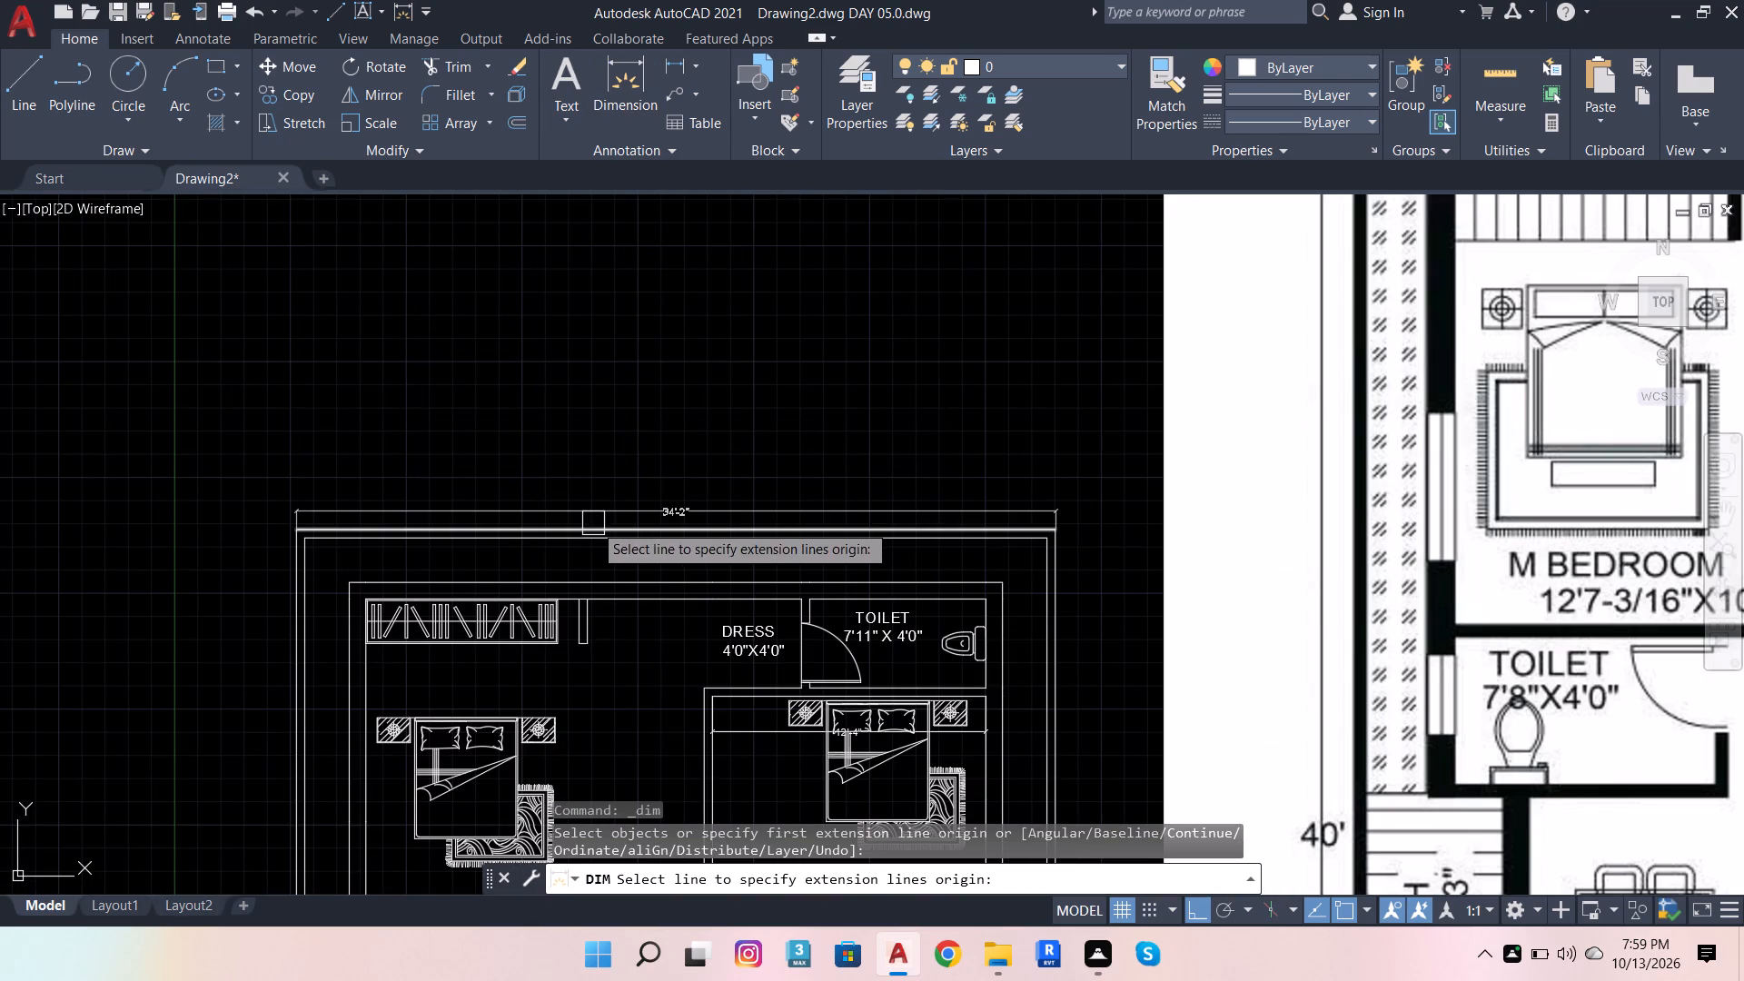
click(593, 525)
click(625, 459)
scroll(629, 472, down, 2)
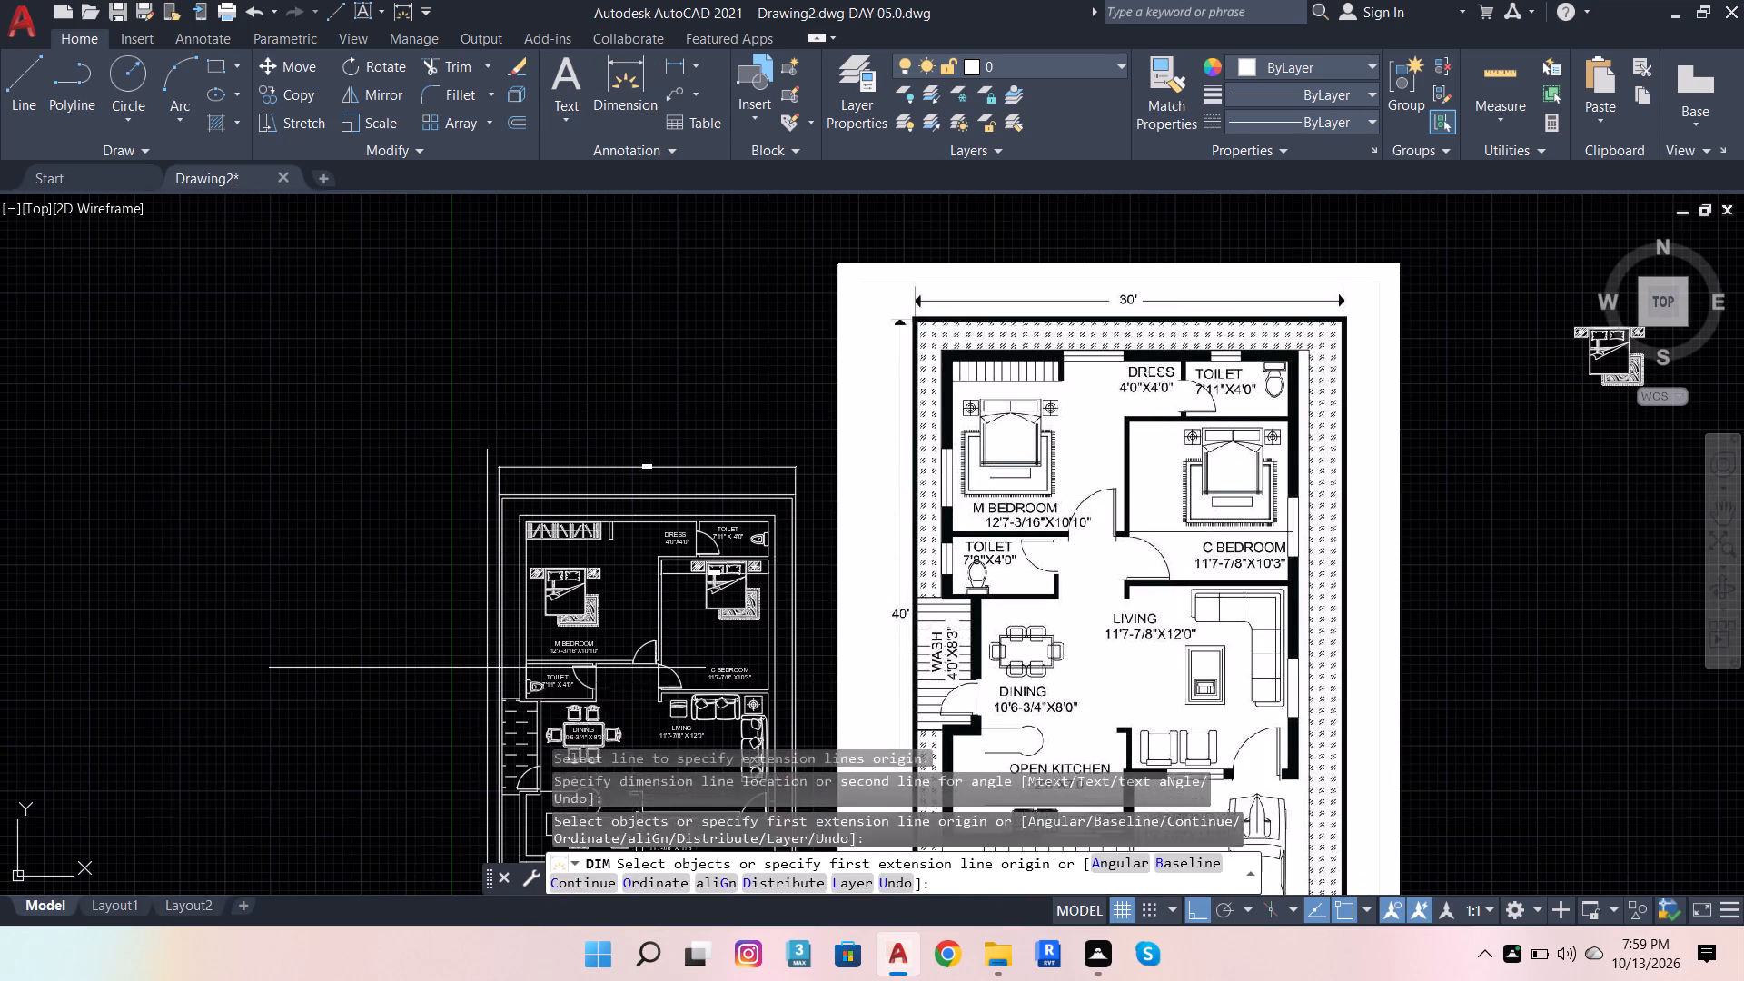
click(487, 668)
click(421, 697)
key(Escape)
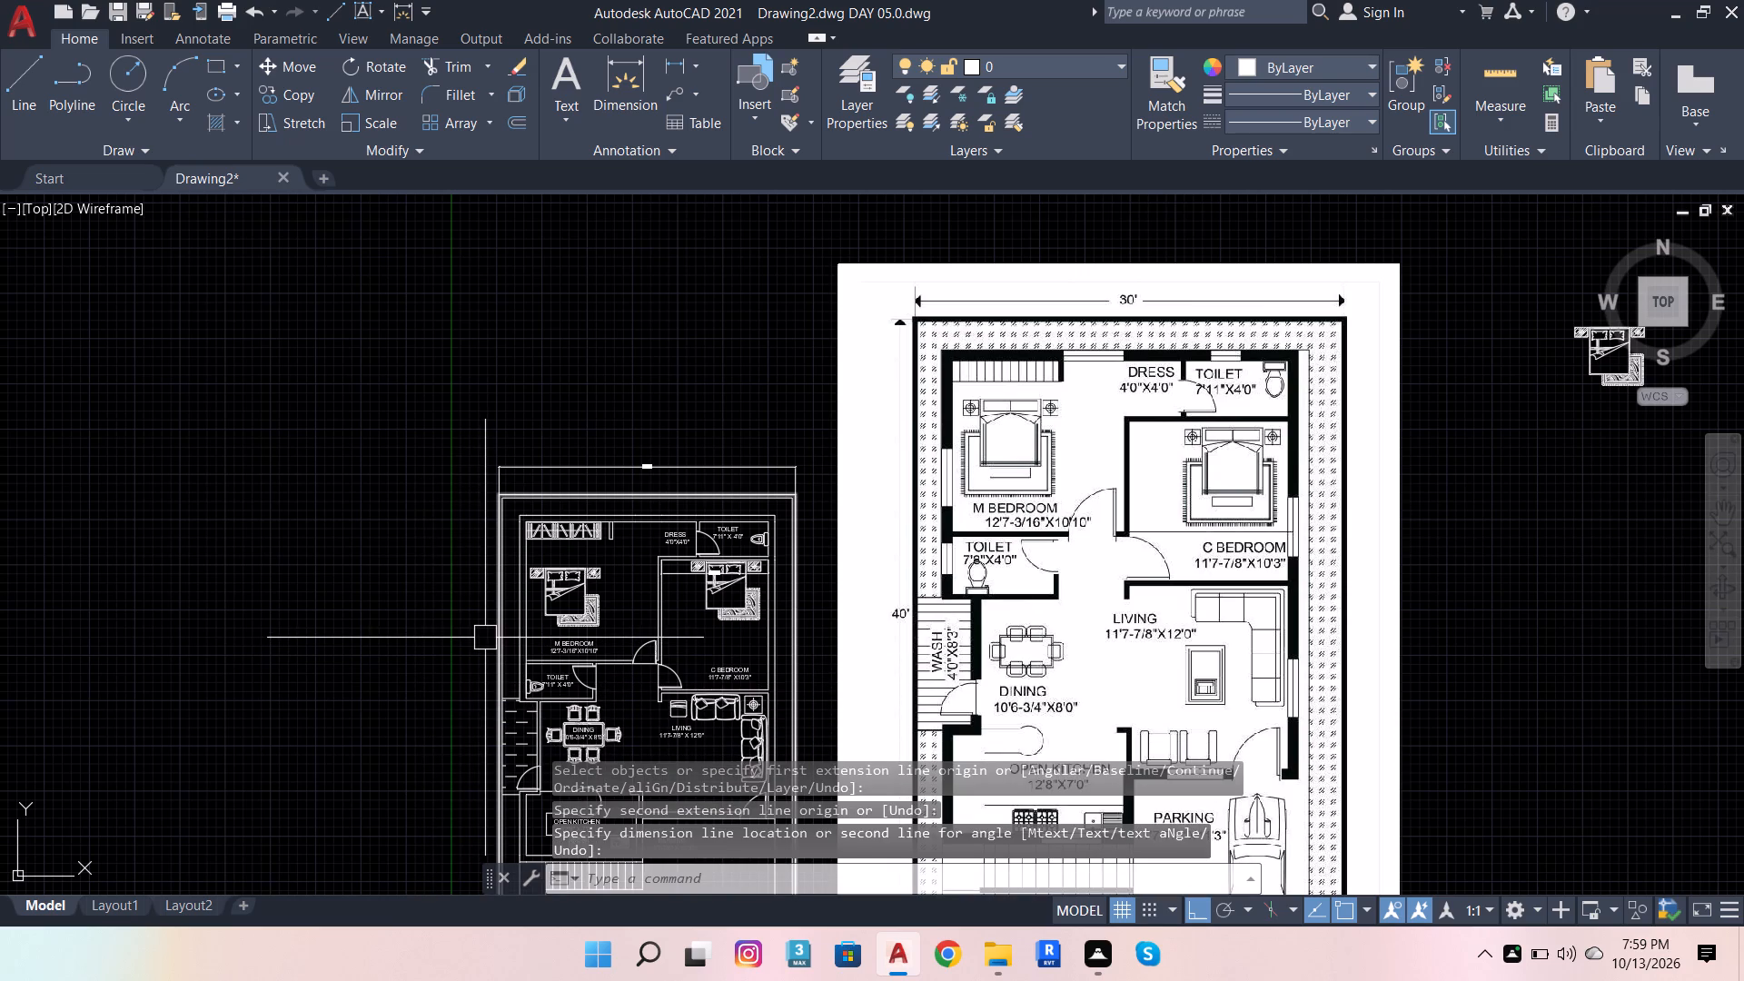
Dimension the overall length along the outer boundary's west edge, placing the dimension line west of the plan.
key(space)
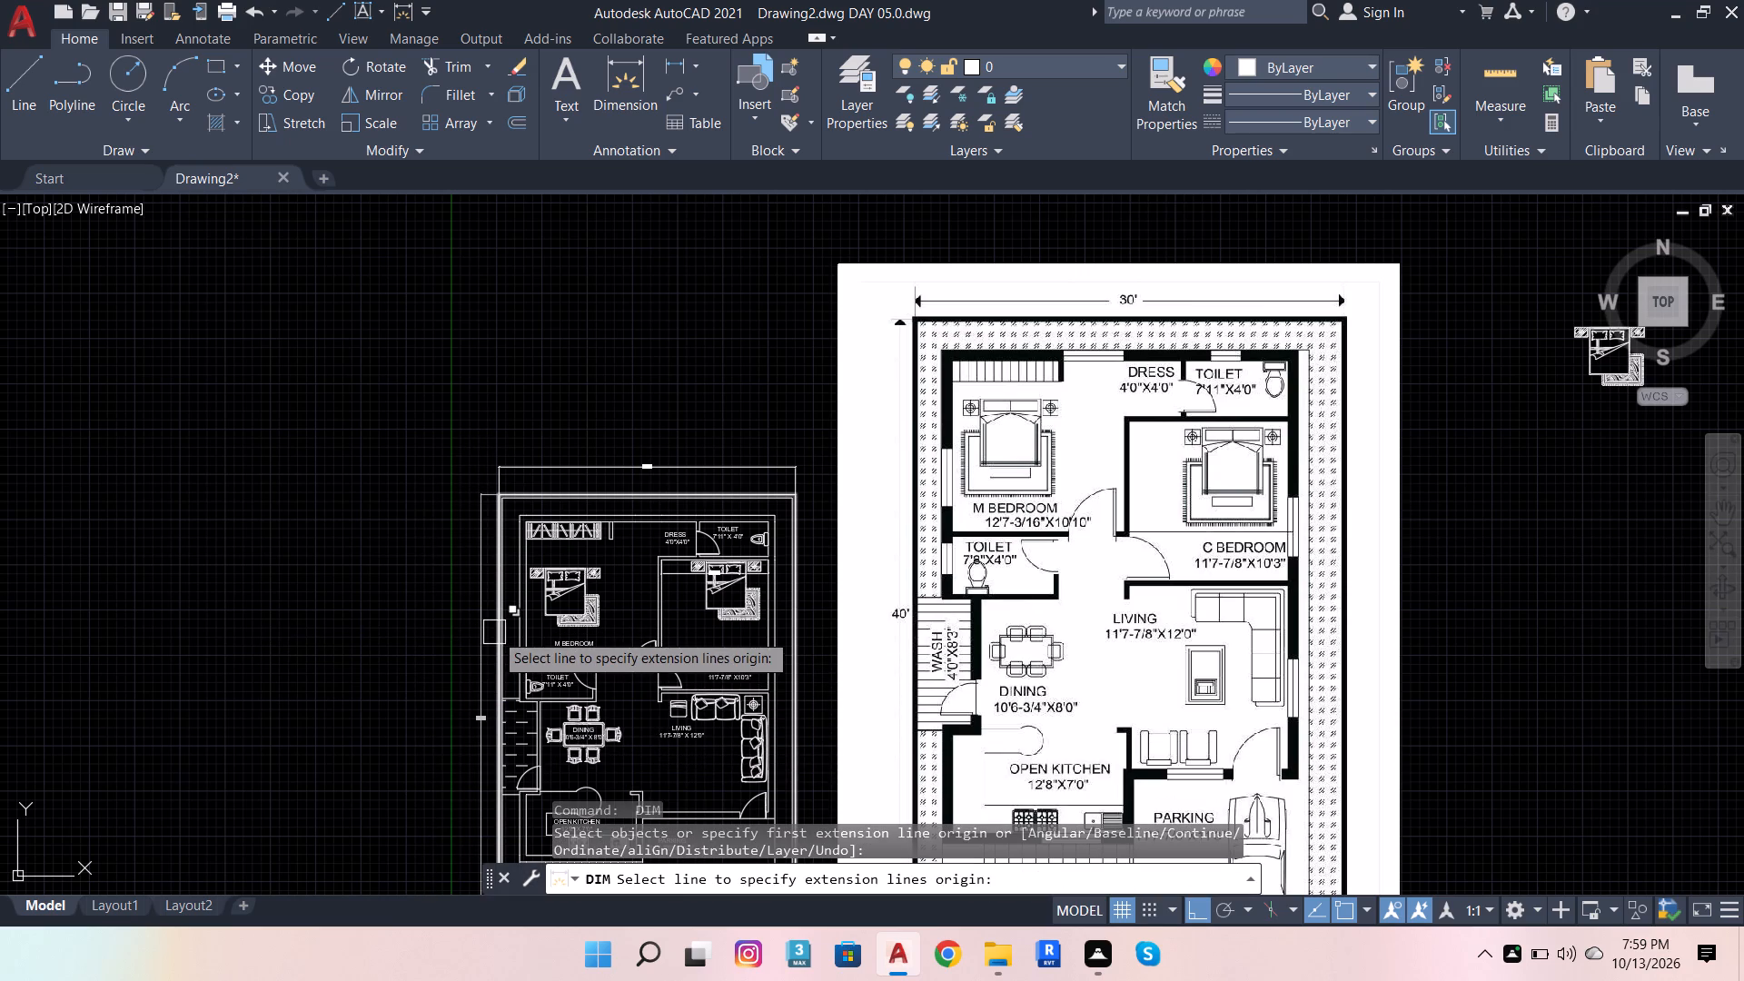
click(490, 657)
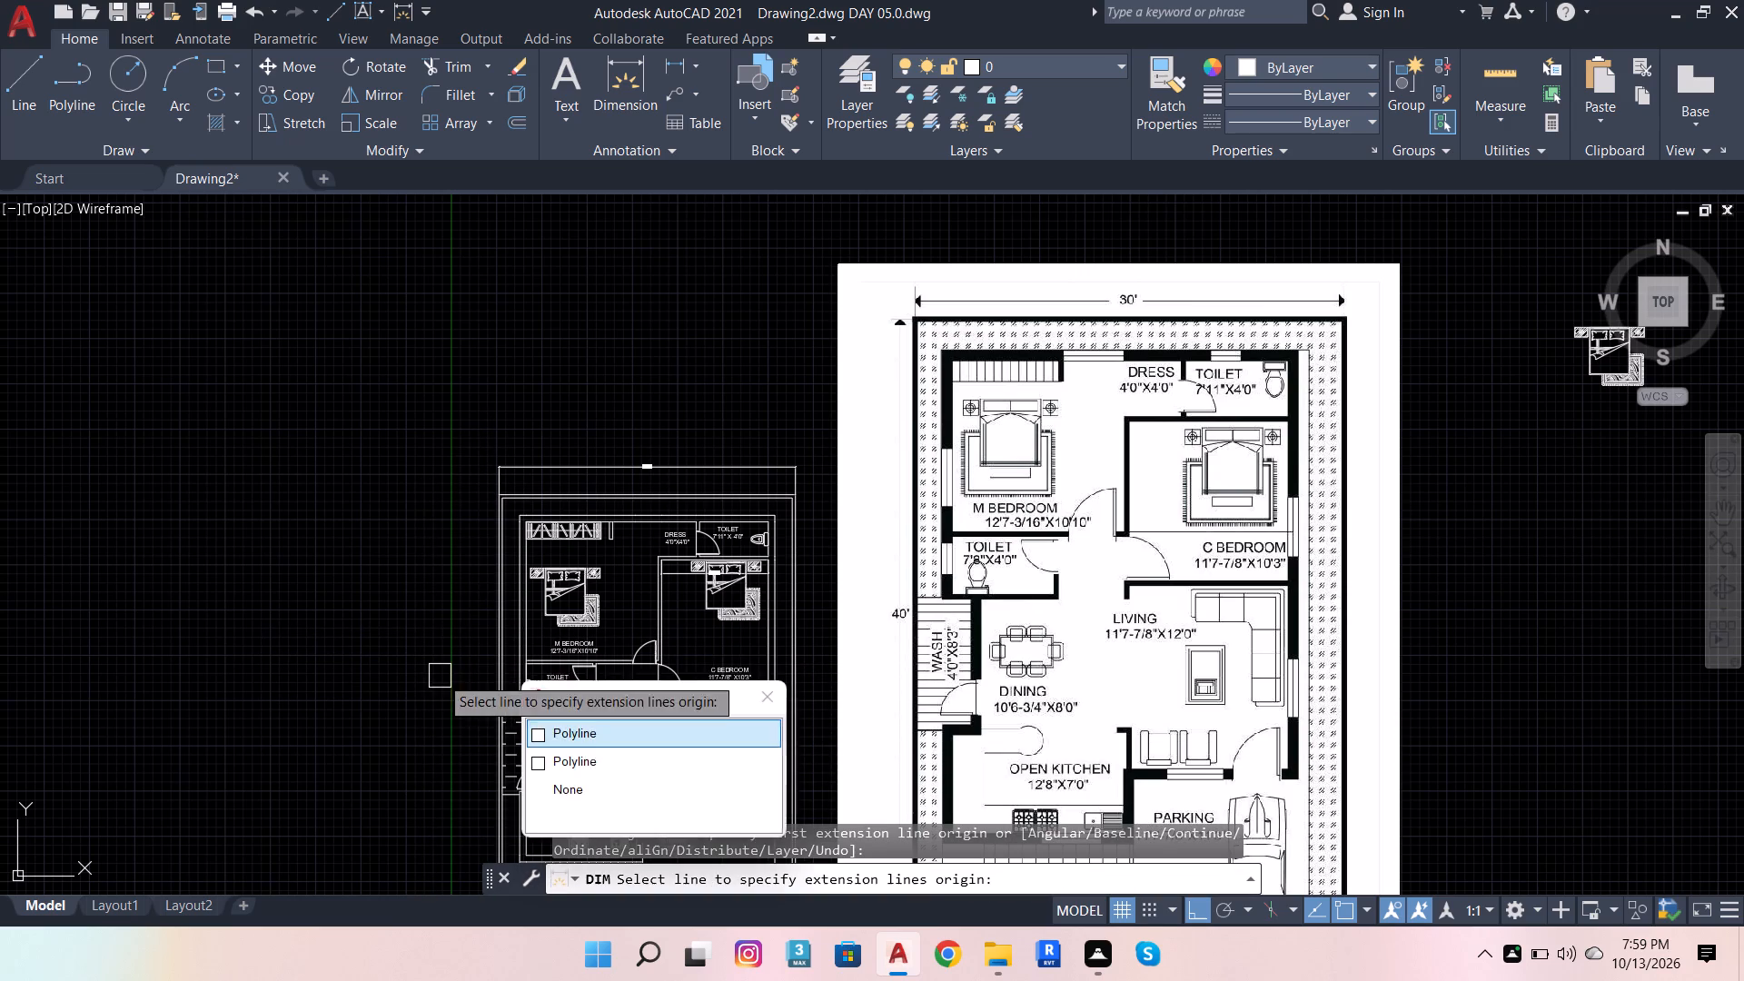
click(440, 676)
scroll(411, 747, up, 3)
key(Escape)
key(Escape)
key(Escape)
key(Escape)
key(Escape)
key(Escape)
key(Escape)
key(Escape)
key(Escape)
key(Escape)
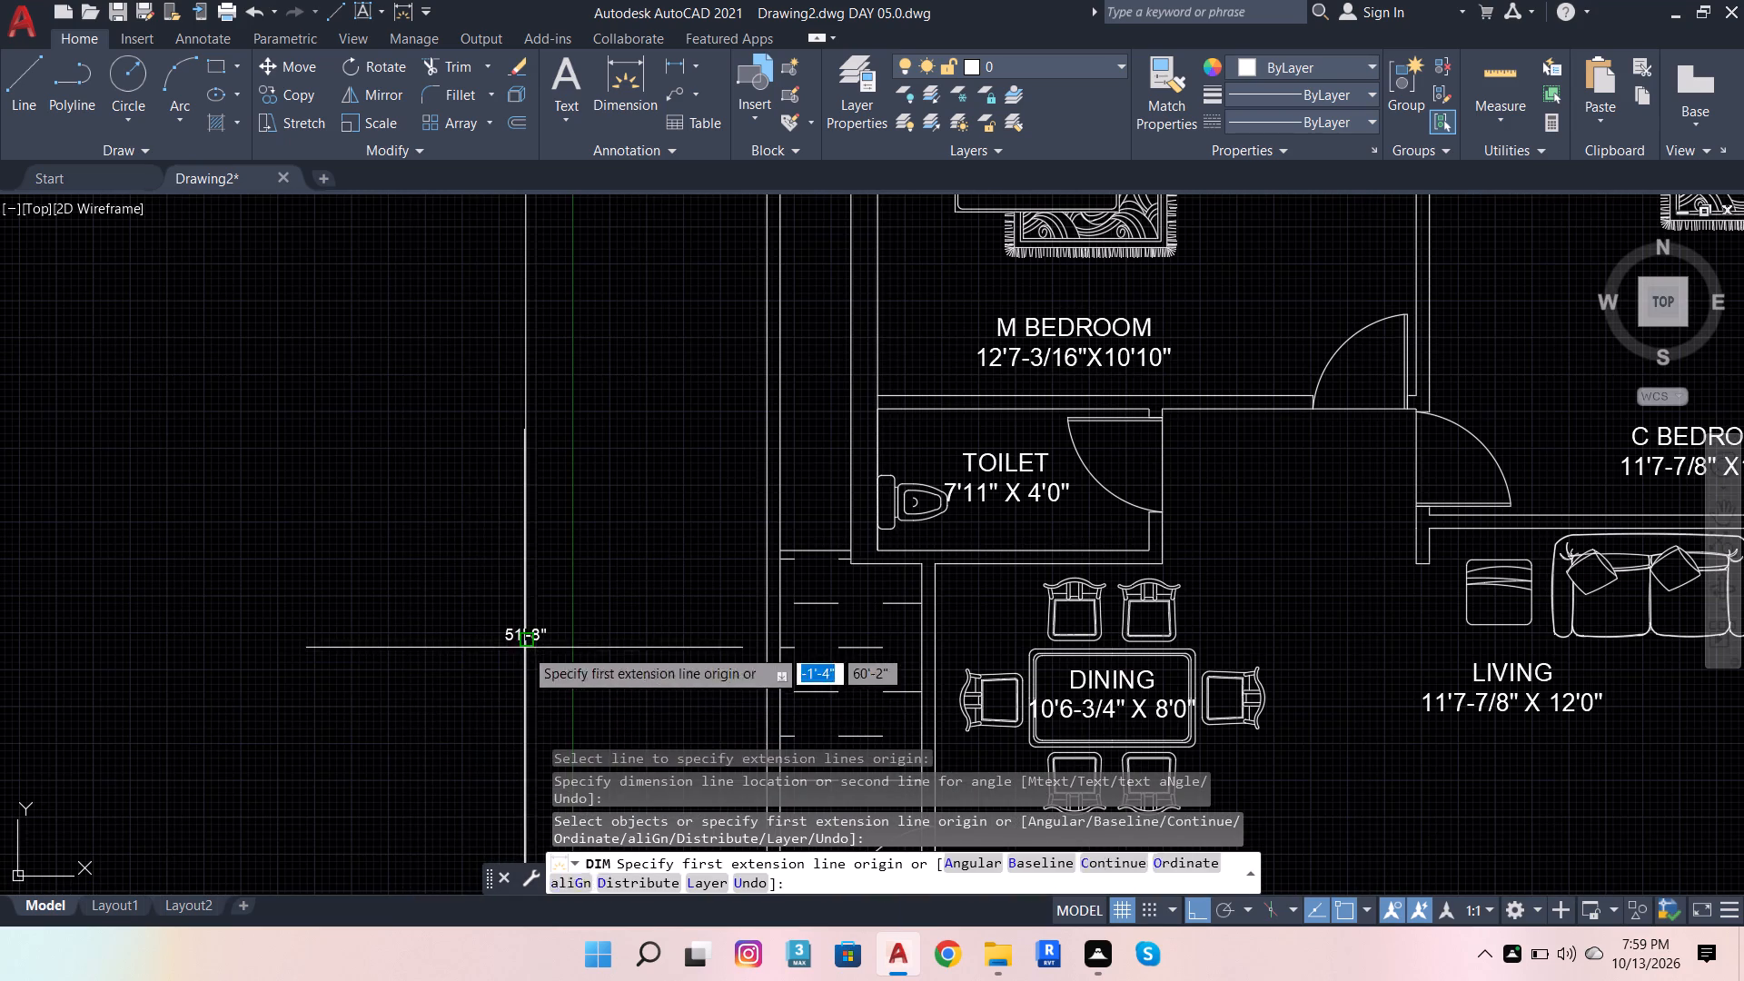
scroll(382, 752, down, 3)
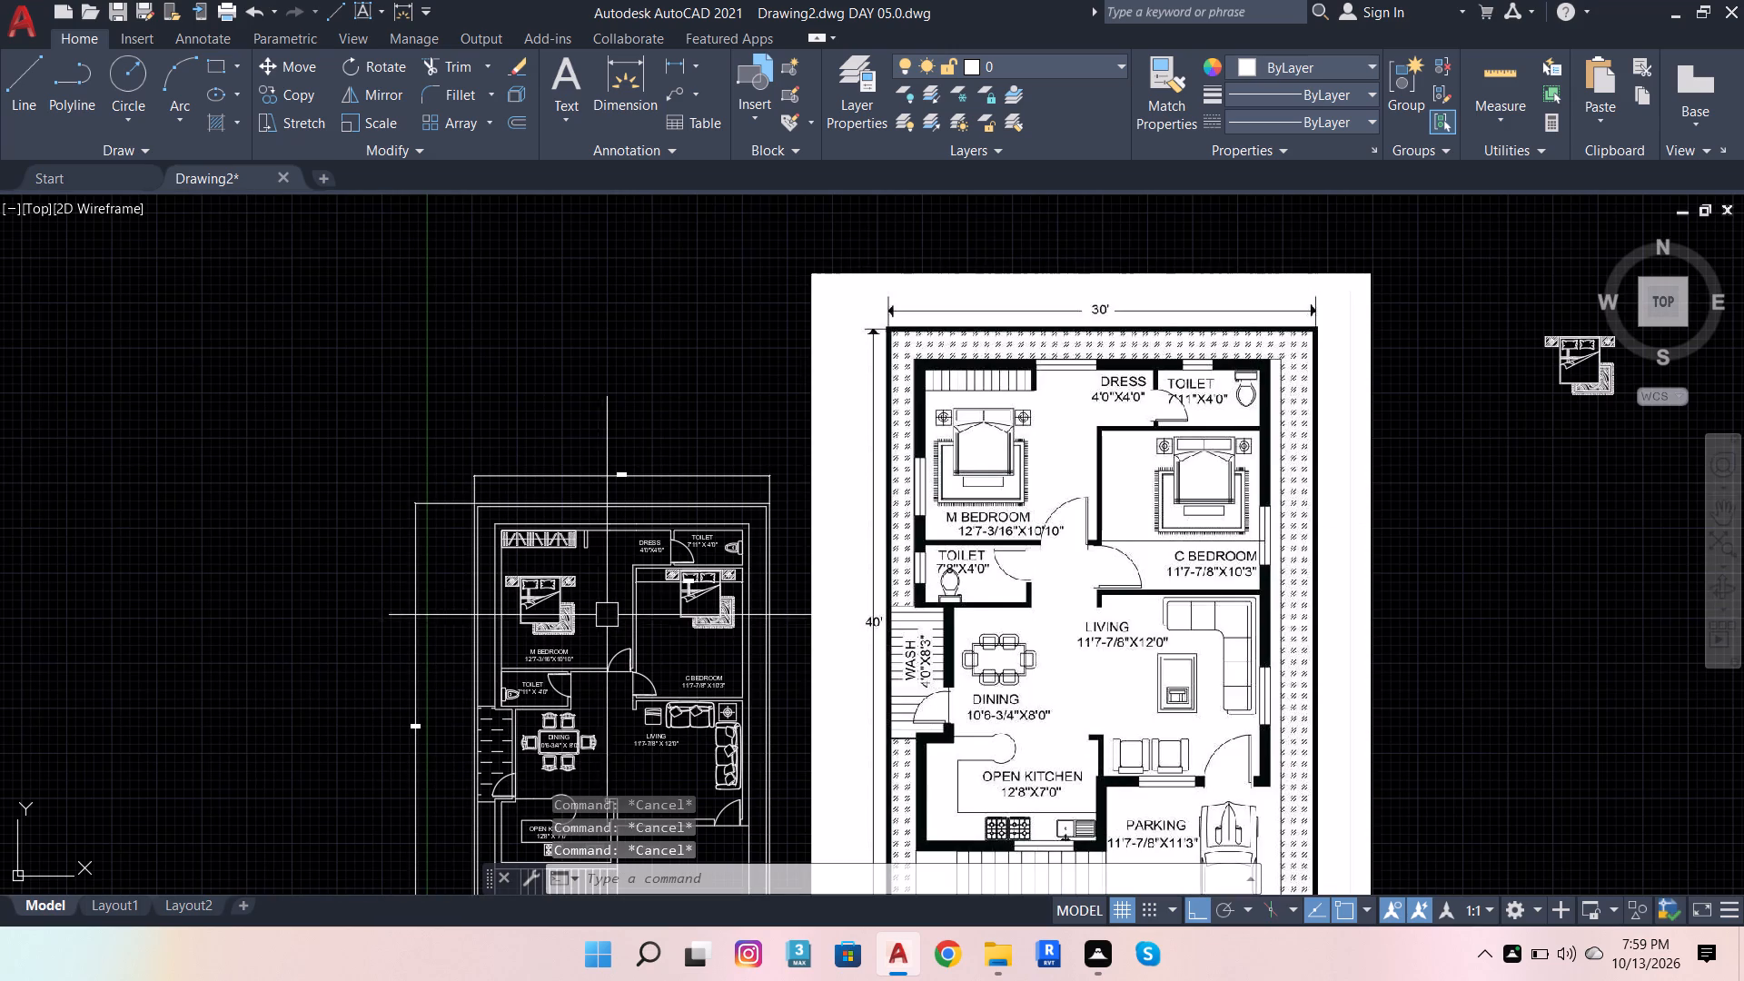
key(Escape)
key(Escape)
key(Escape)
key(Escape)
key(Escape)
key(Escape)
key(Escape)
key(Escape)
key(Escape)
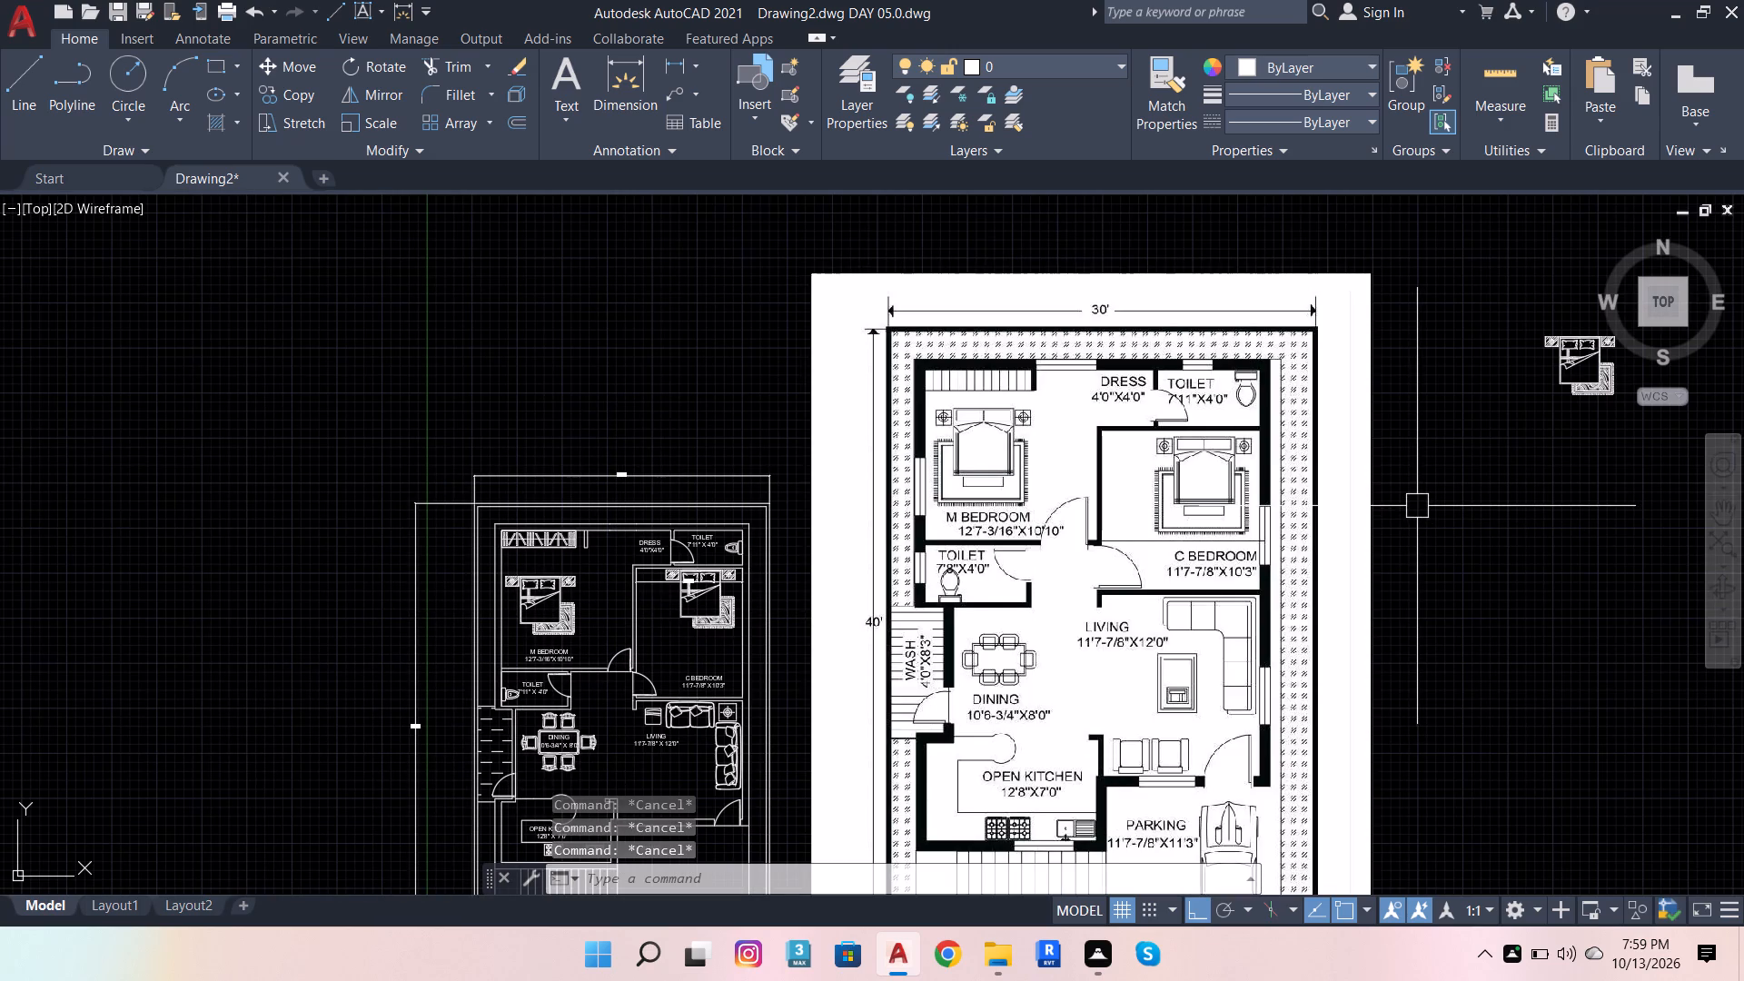
Erase the ground floor reference image and the spare bed furniture east of it.
click(1270, 529)
click(1399, 435)
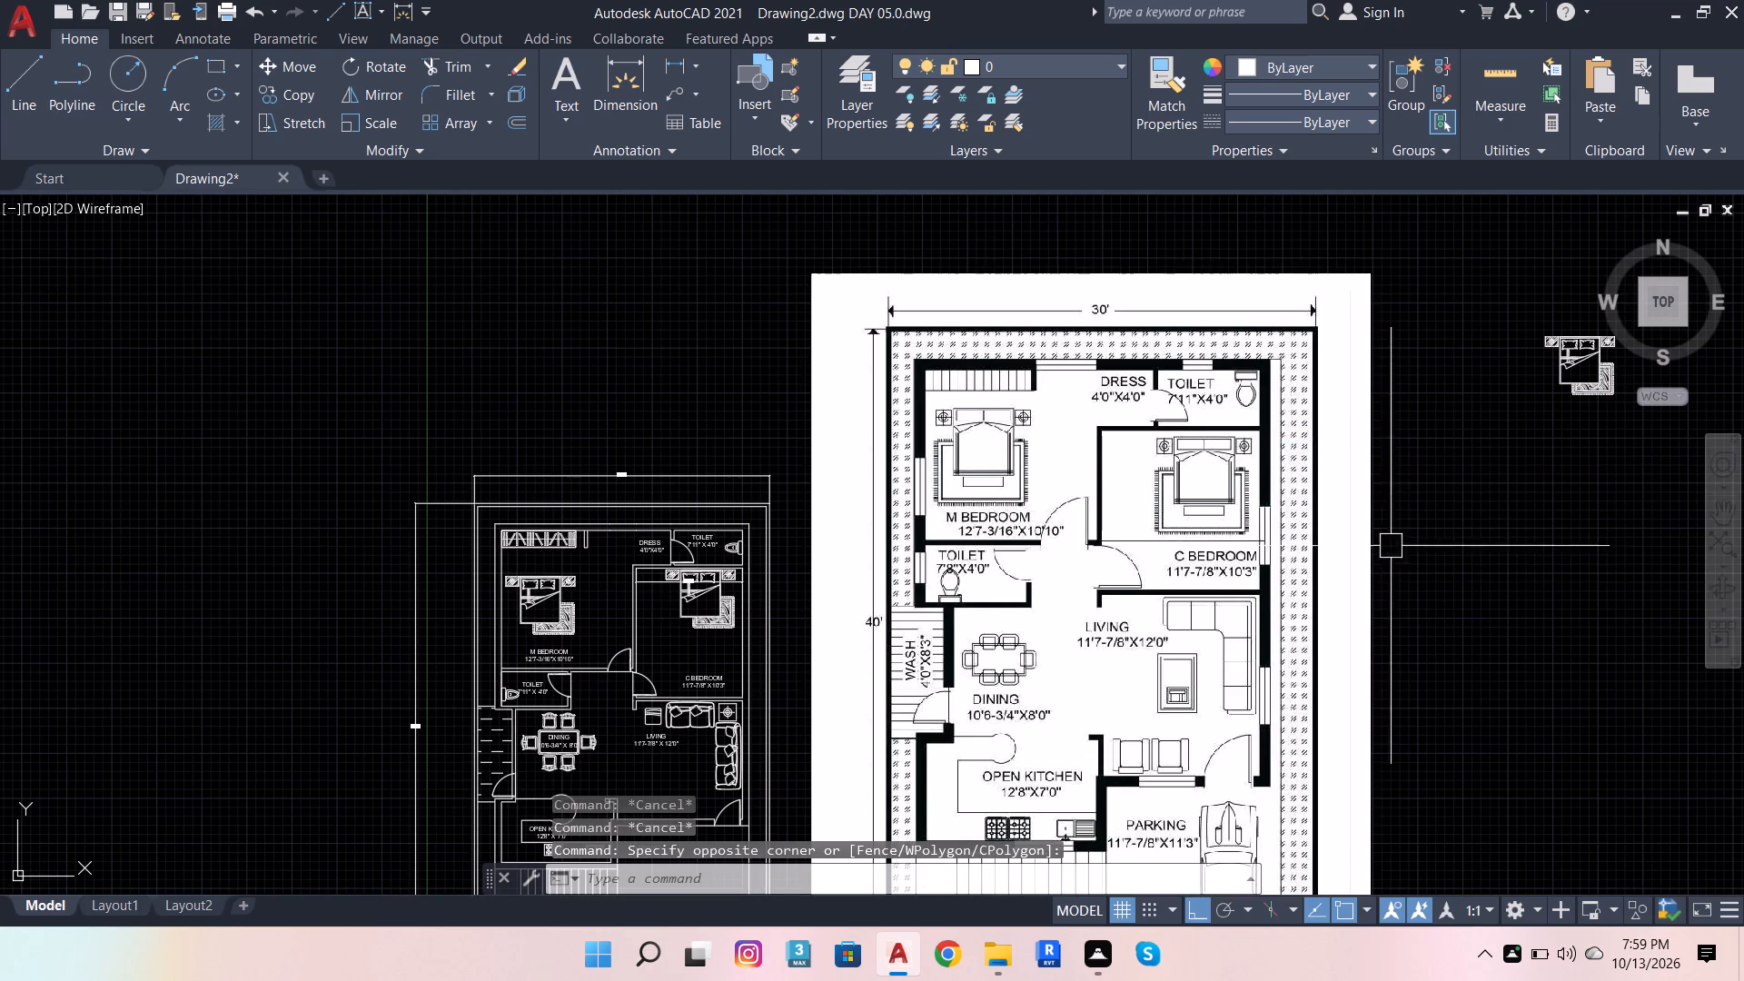
click(1395, 559)
click(1150, 356)
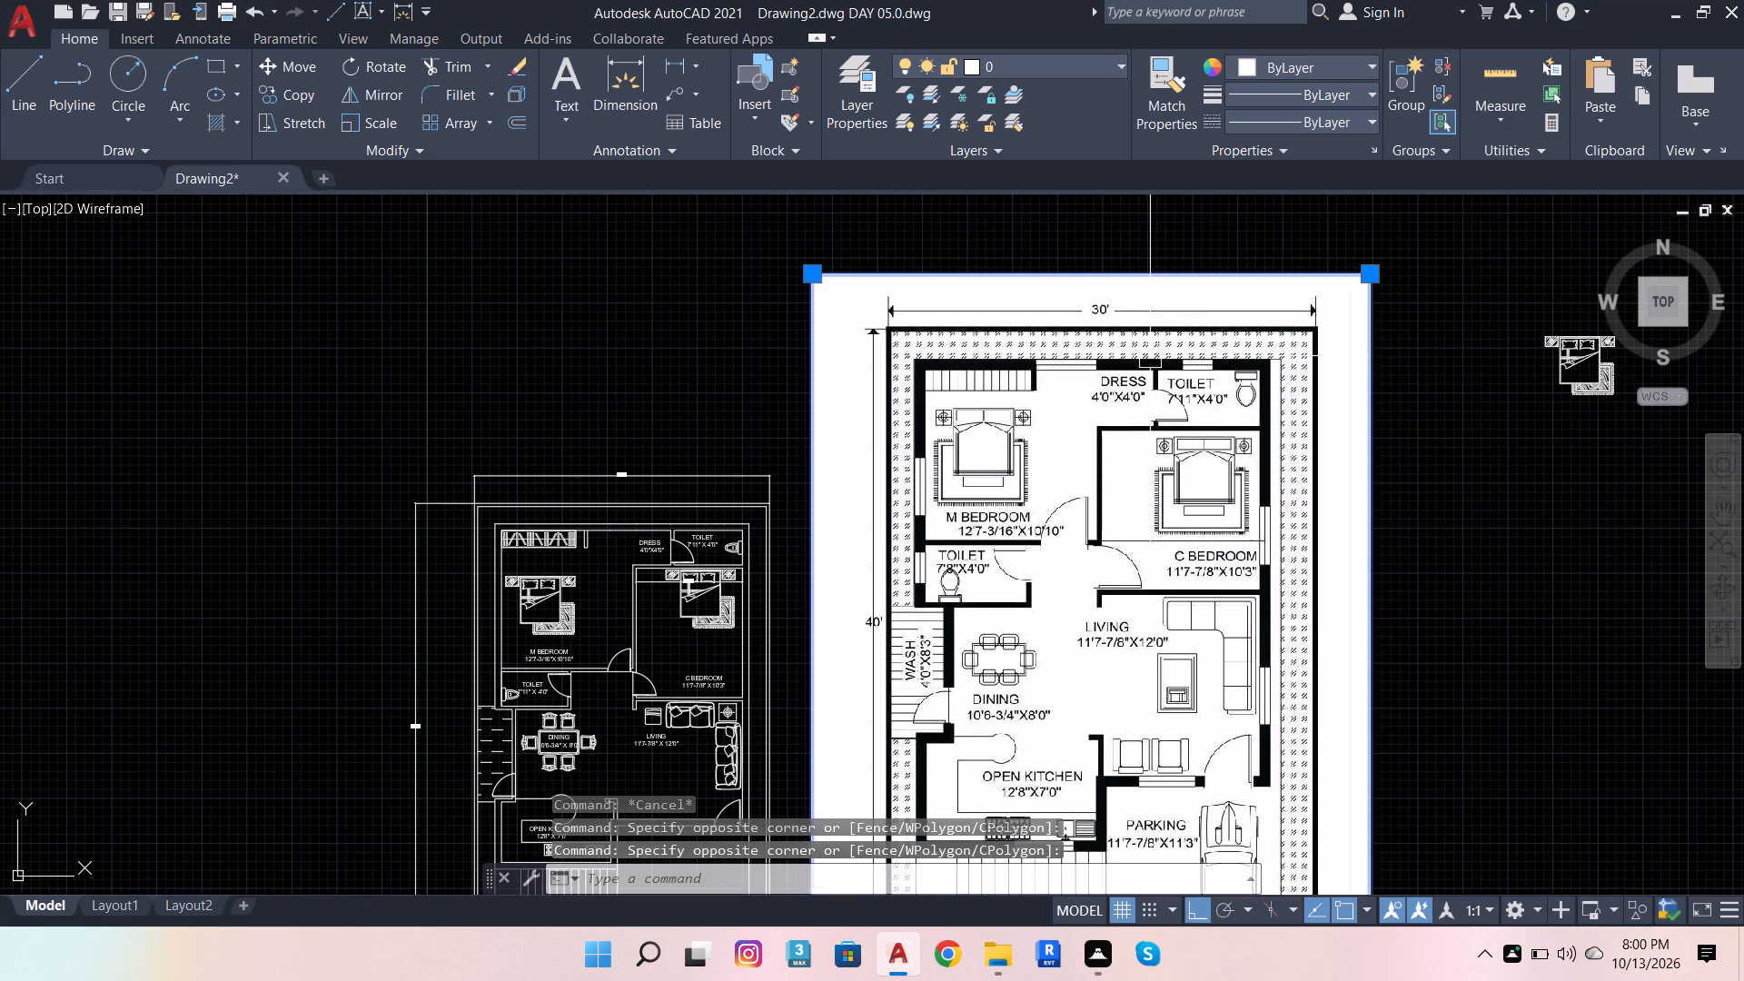
scroll(1135, 545, down, 2)
click(1319, 500)
click(1293, 421)
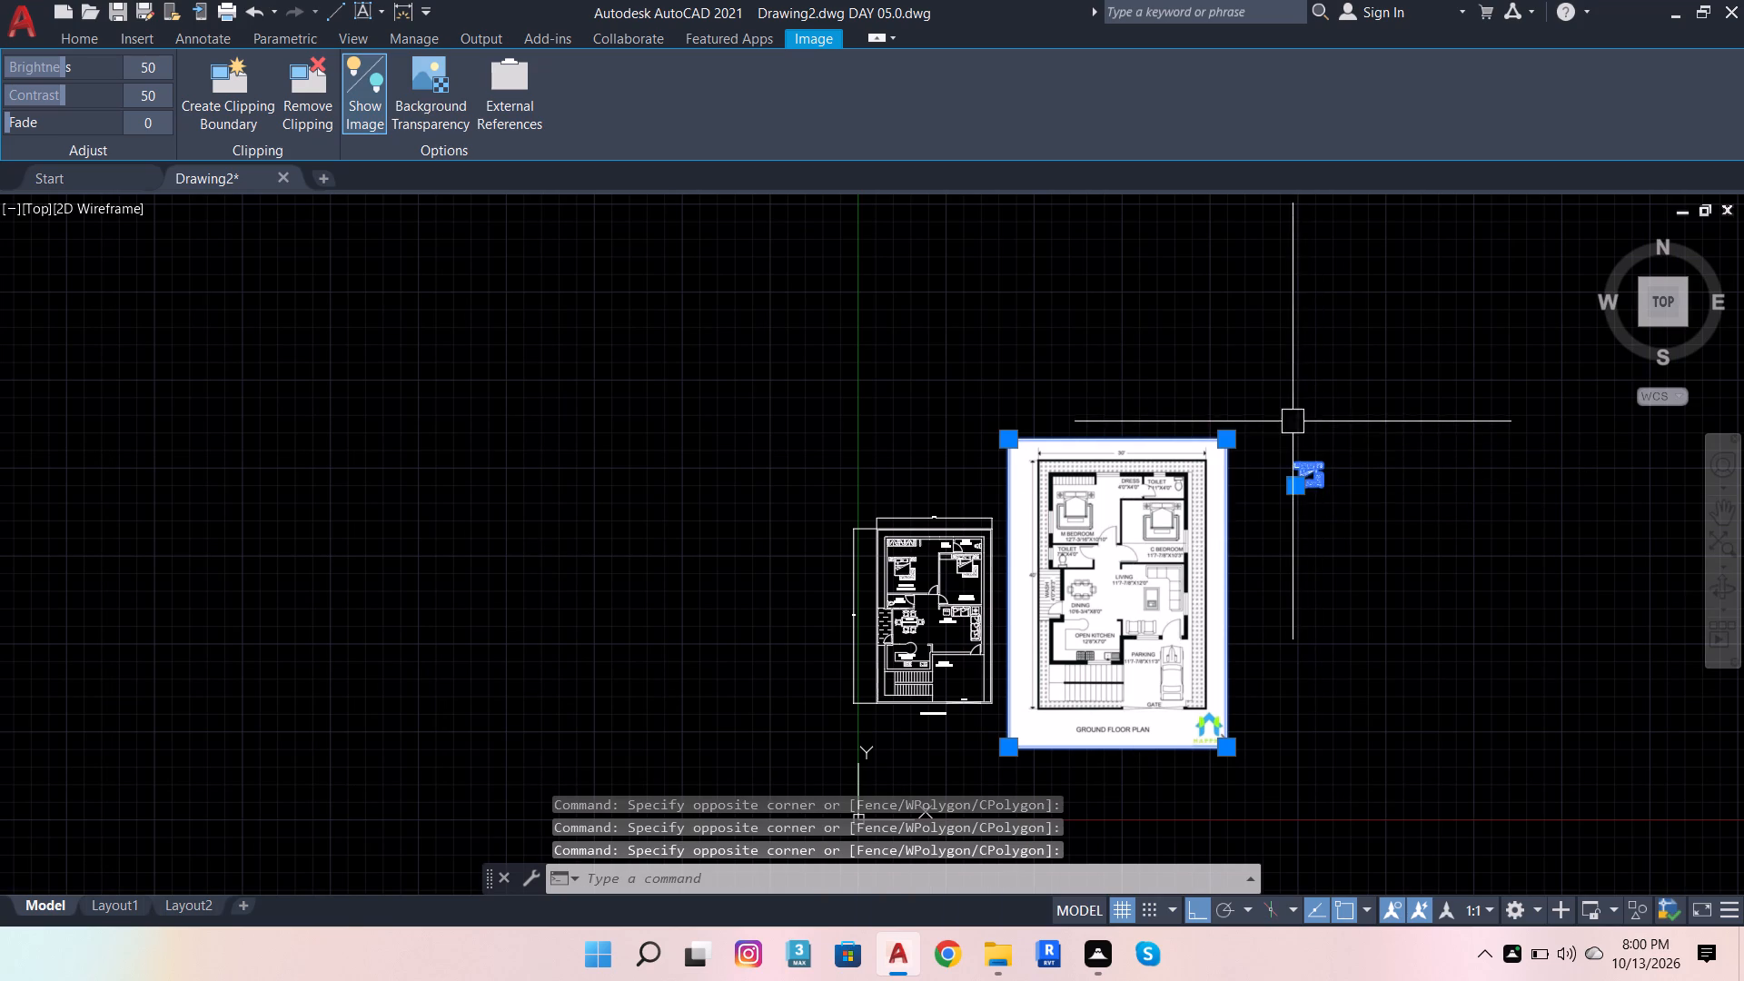
key(Delete)
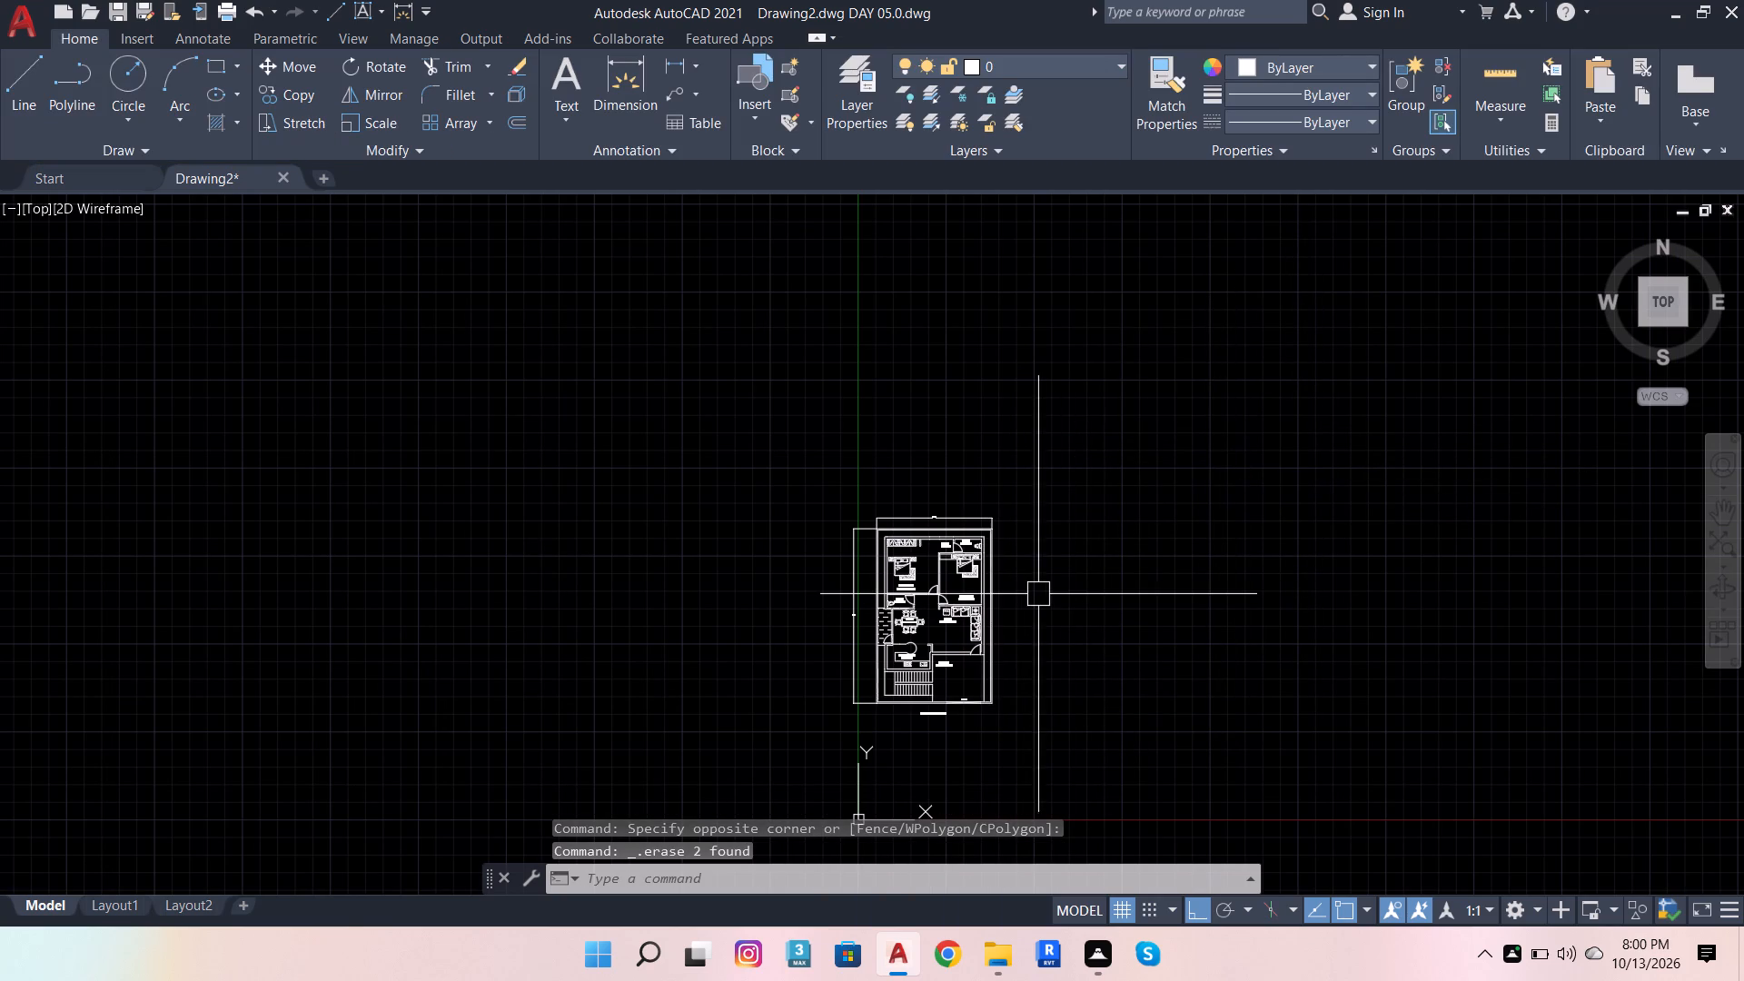
Save Drawing2 and close AutoCAD.
key(ctrl+s)
key(ctrl+s)
key(ctrl+s)
key(ctrl+s)
key(ctrl+s)
key(ctrl+s)
key(ctrl+s)
key(ctrl+s)
key(ctrl+s)
key(ctrl+s)
key(ctrl+s)
key(ctrl+s)
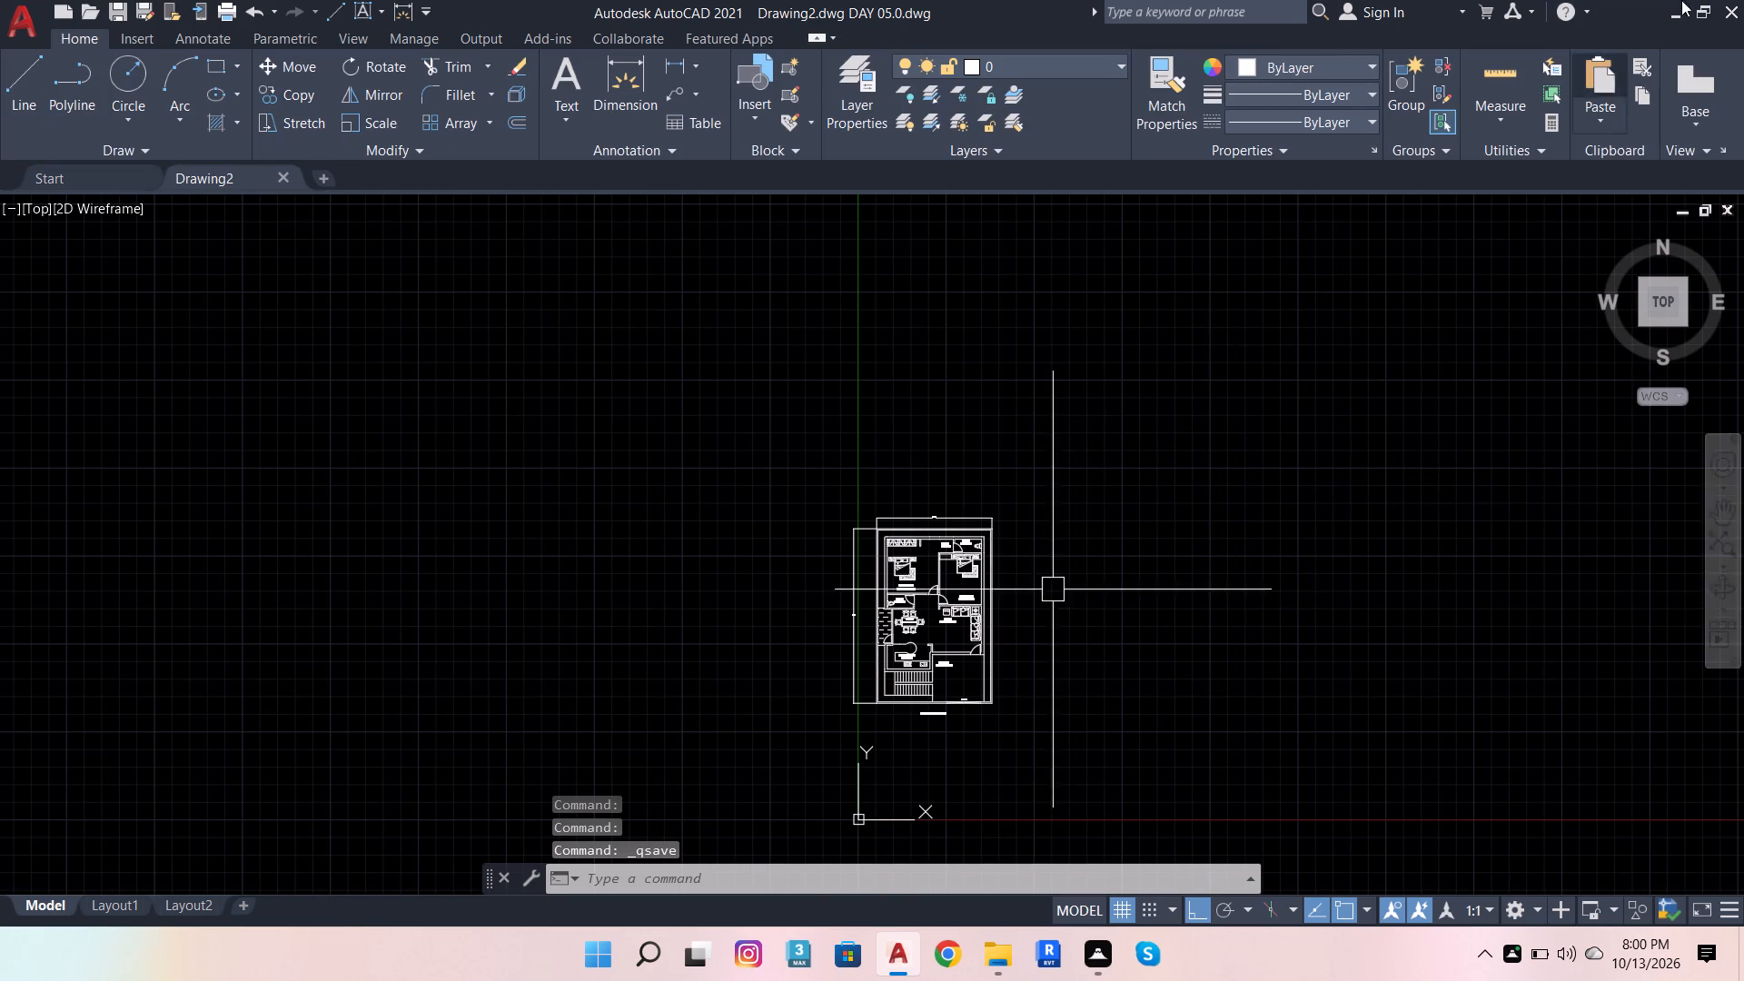
click(1743, 0)
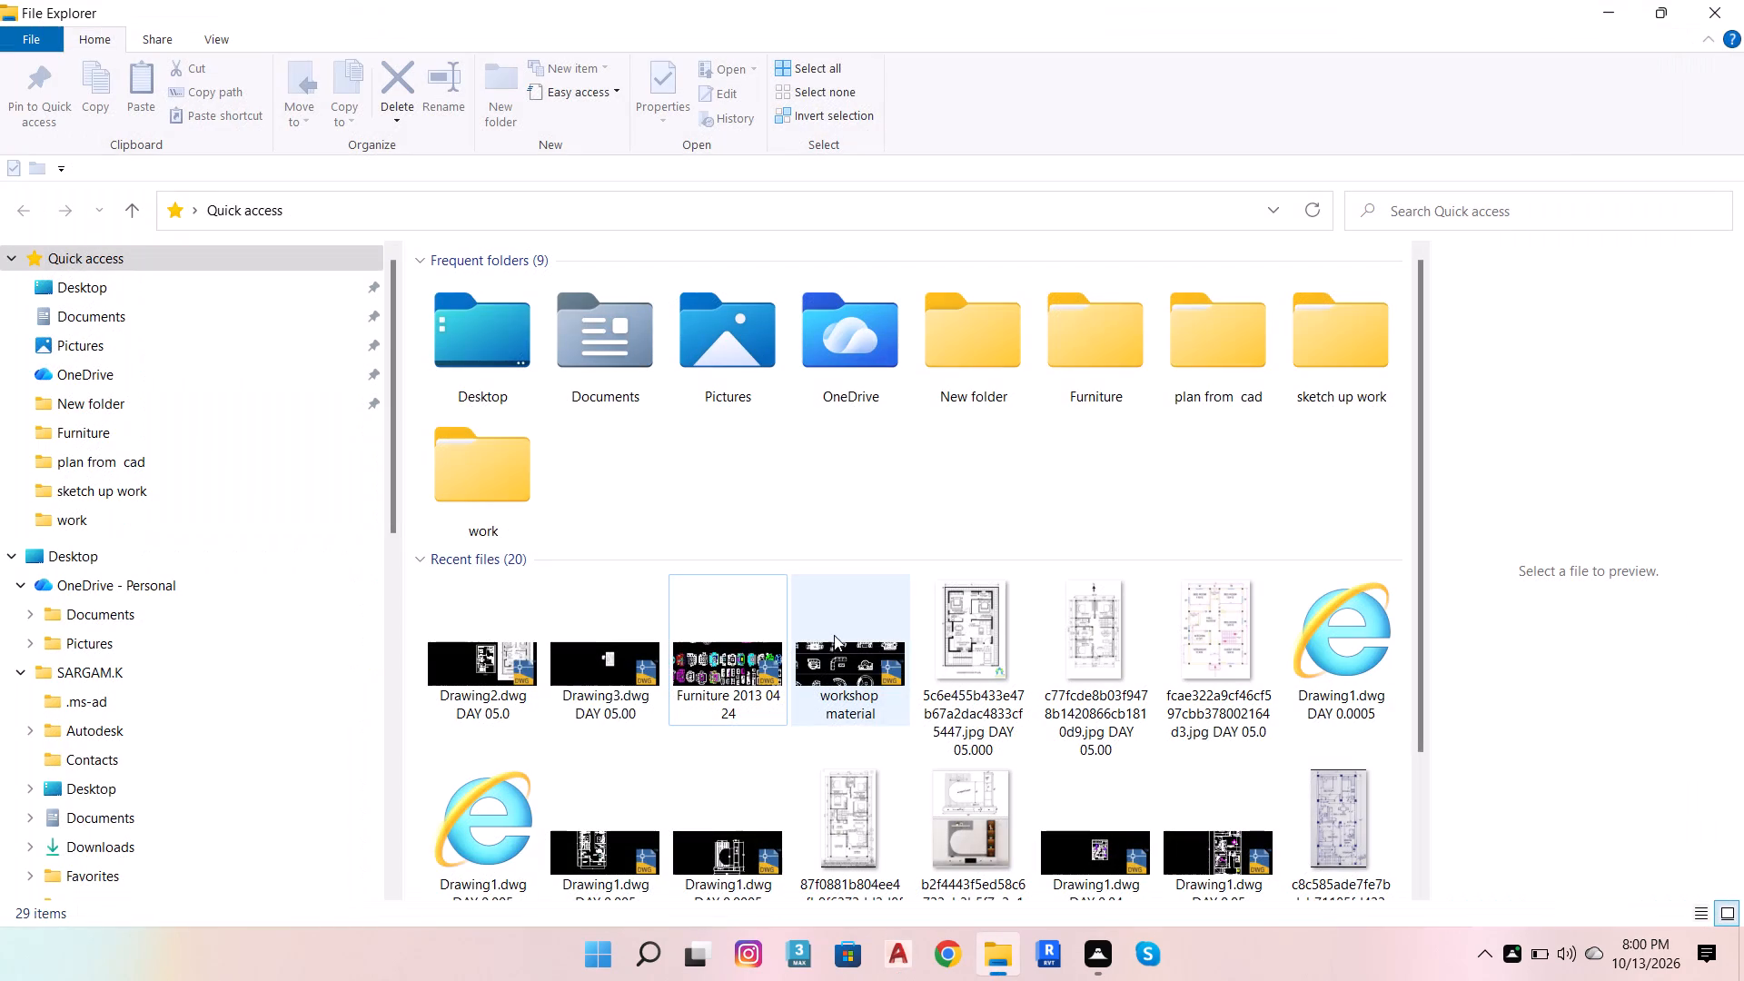
Open Drawing3.dwg DAY 05.00 from the recent files to check its floor plan, and close it.
double_click(611, 664)
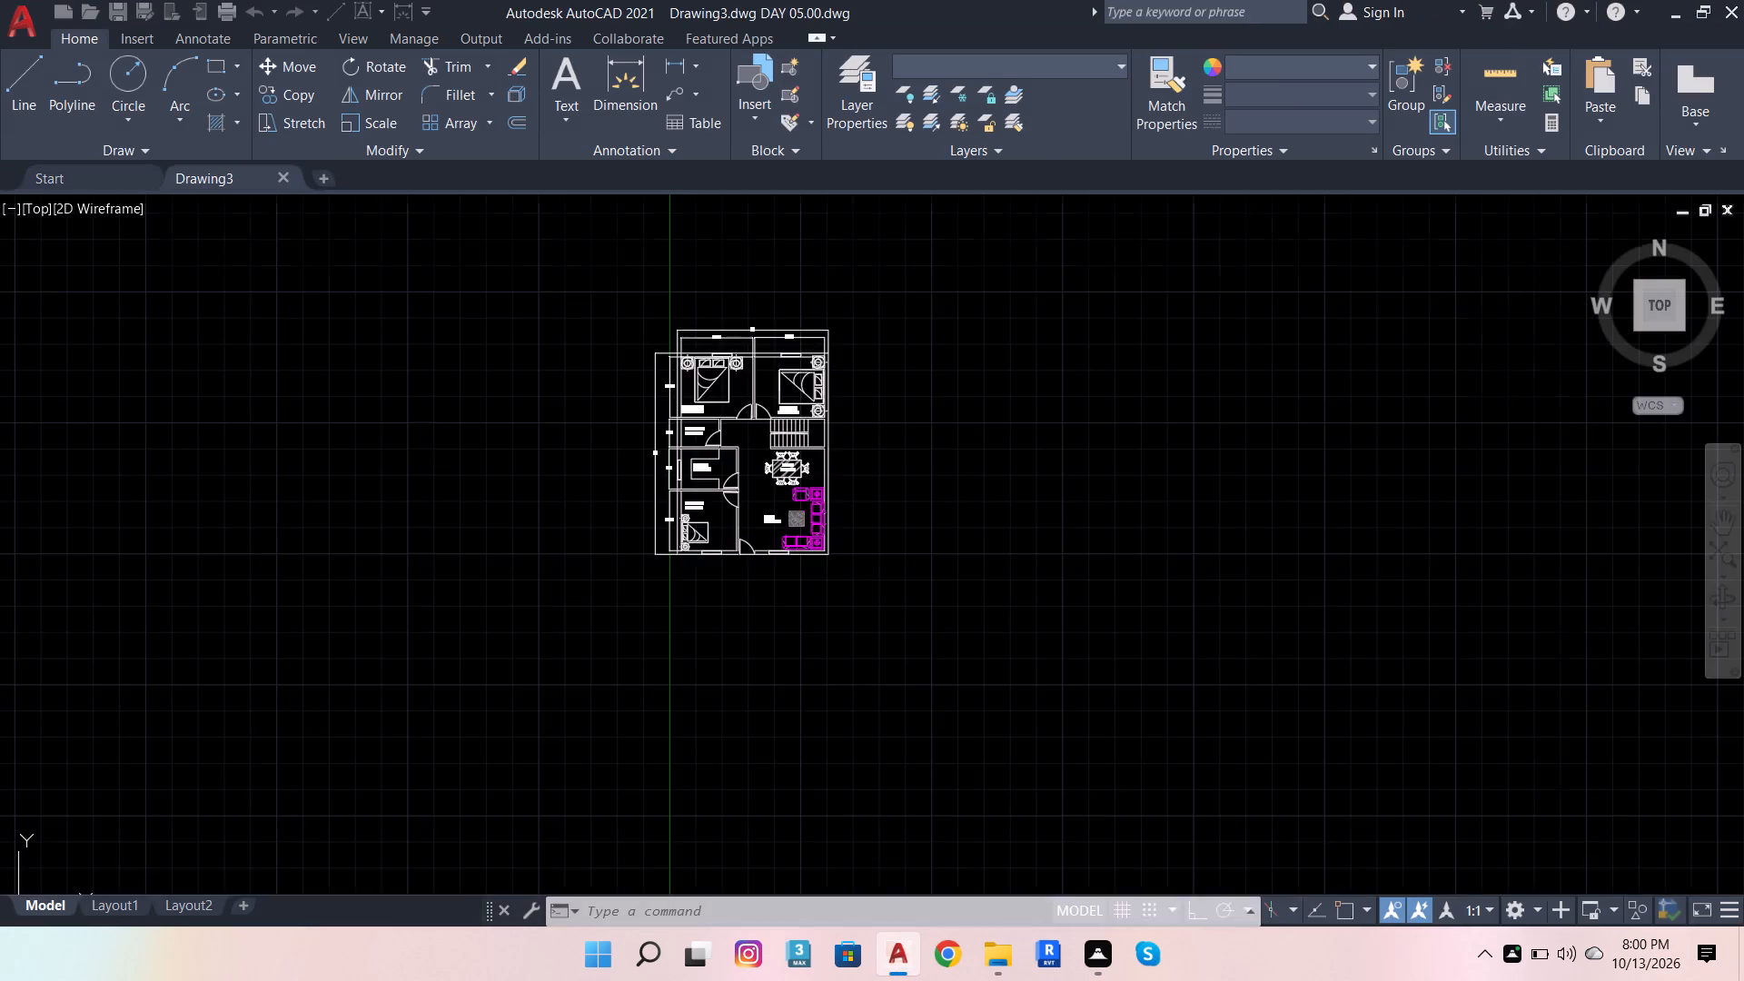
click(1743, 0)
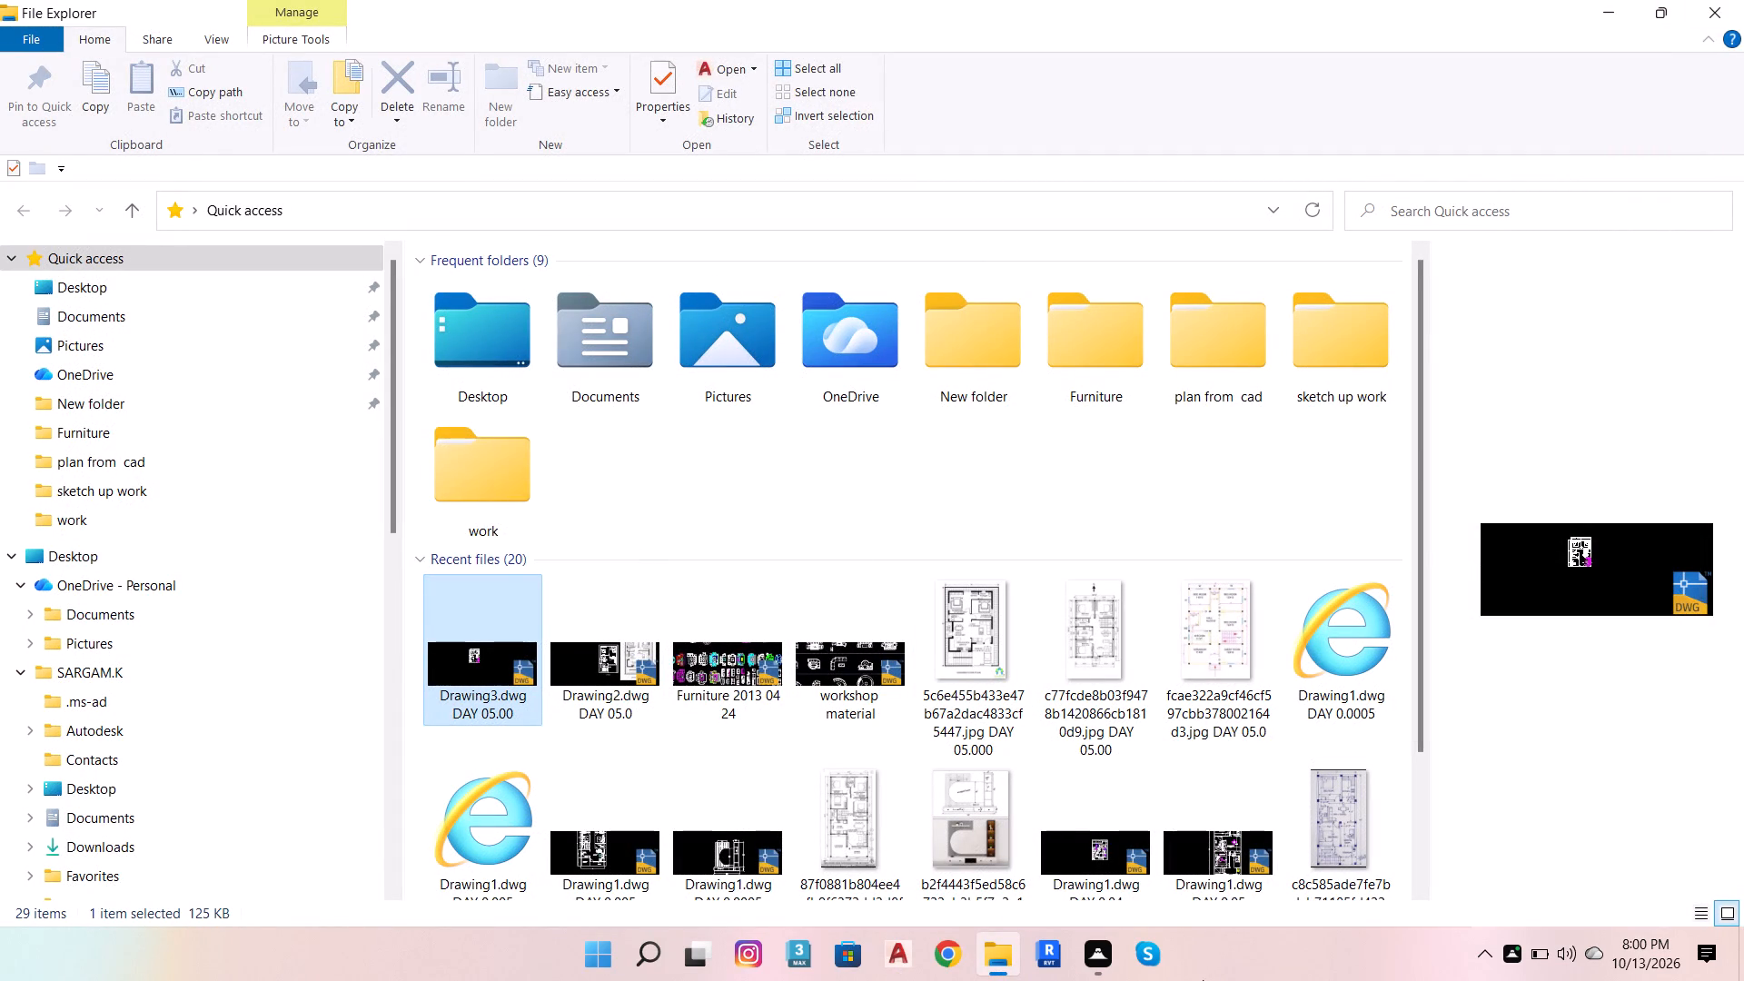
Launch AutoCAD 2021 and close the File Explorer window.
click(885, 945)
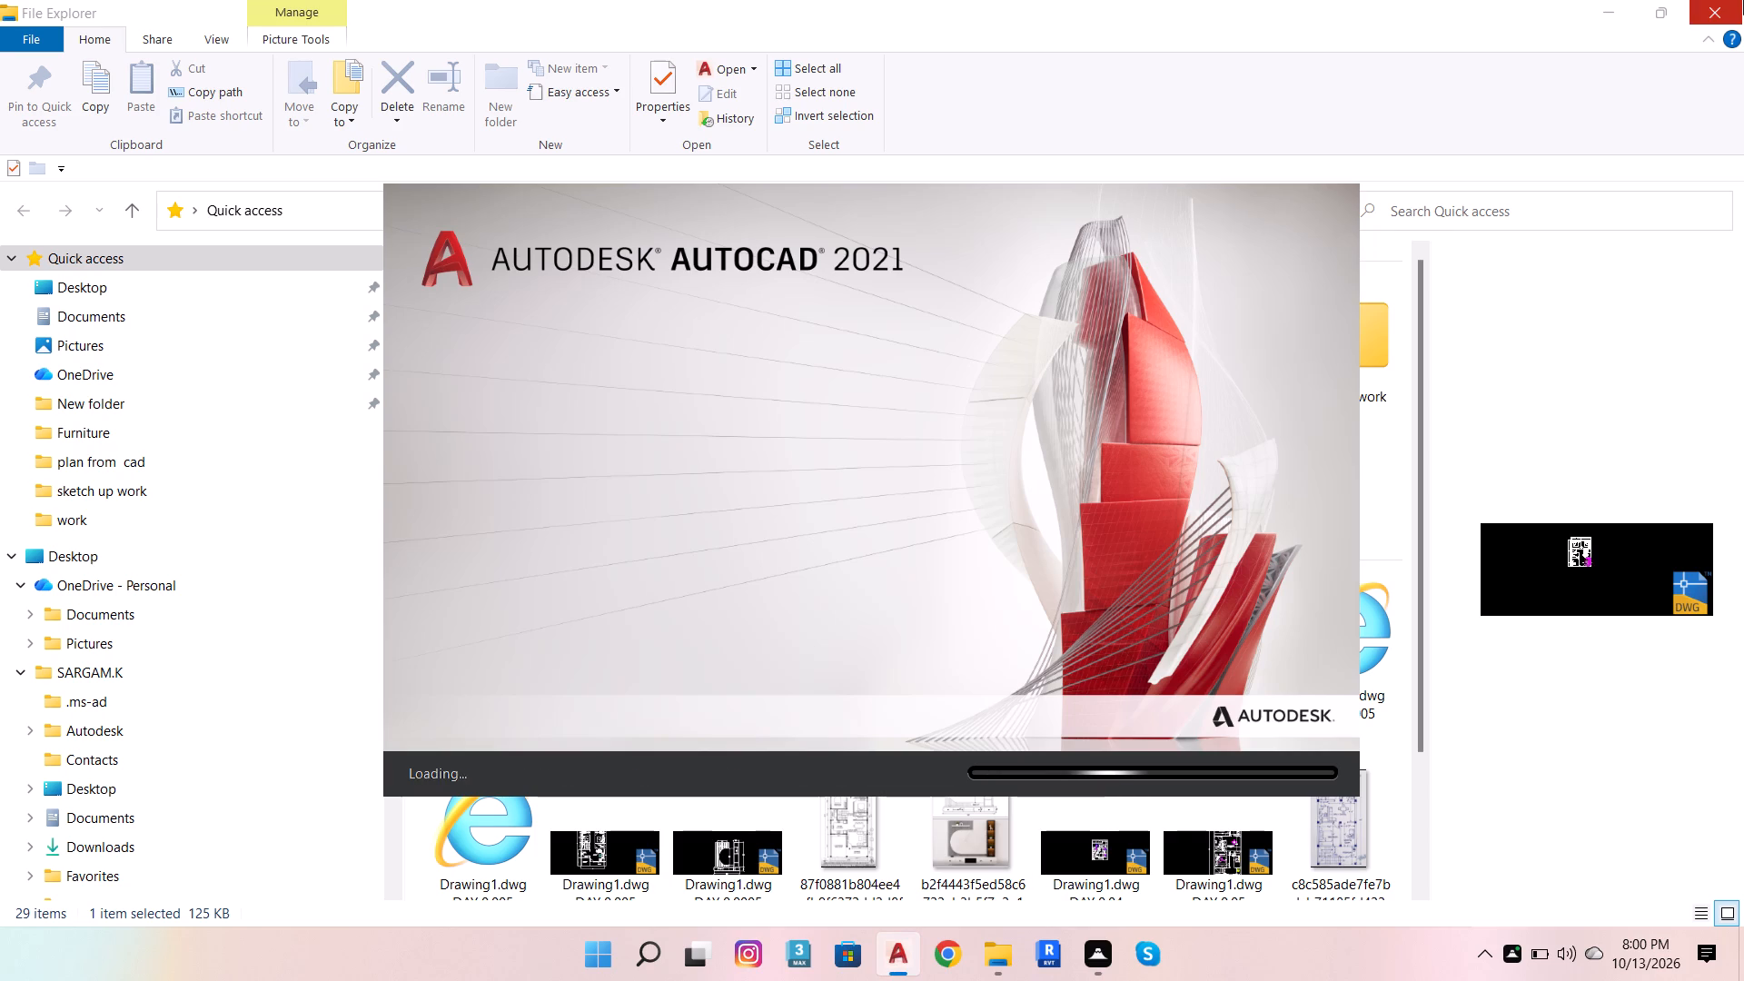
click(1743, 2)
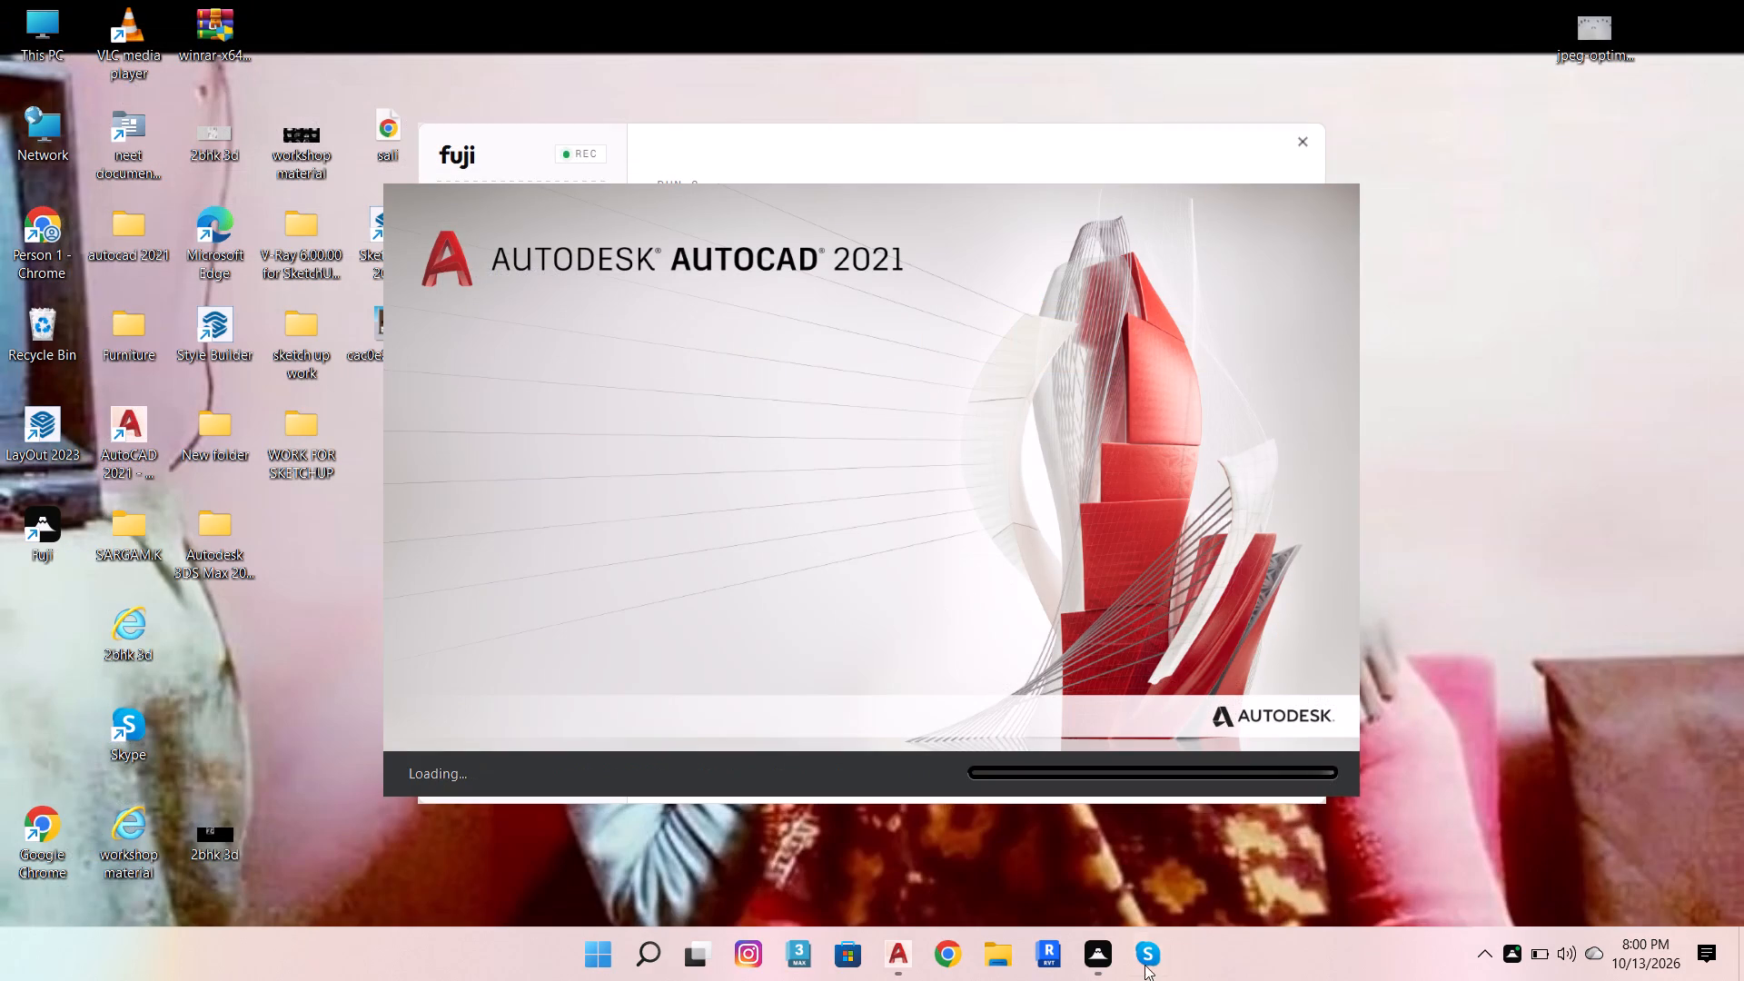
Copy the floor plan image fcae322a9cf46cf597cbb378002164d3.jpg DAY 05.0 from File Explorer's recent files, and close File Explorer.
click(1014, 962)
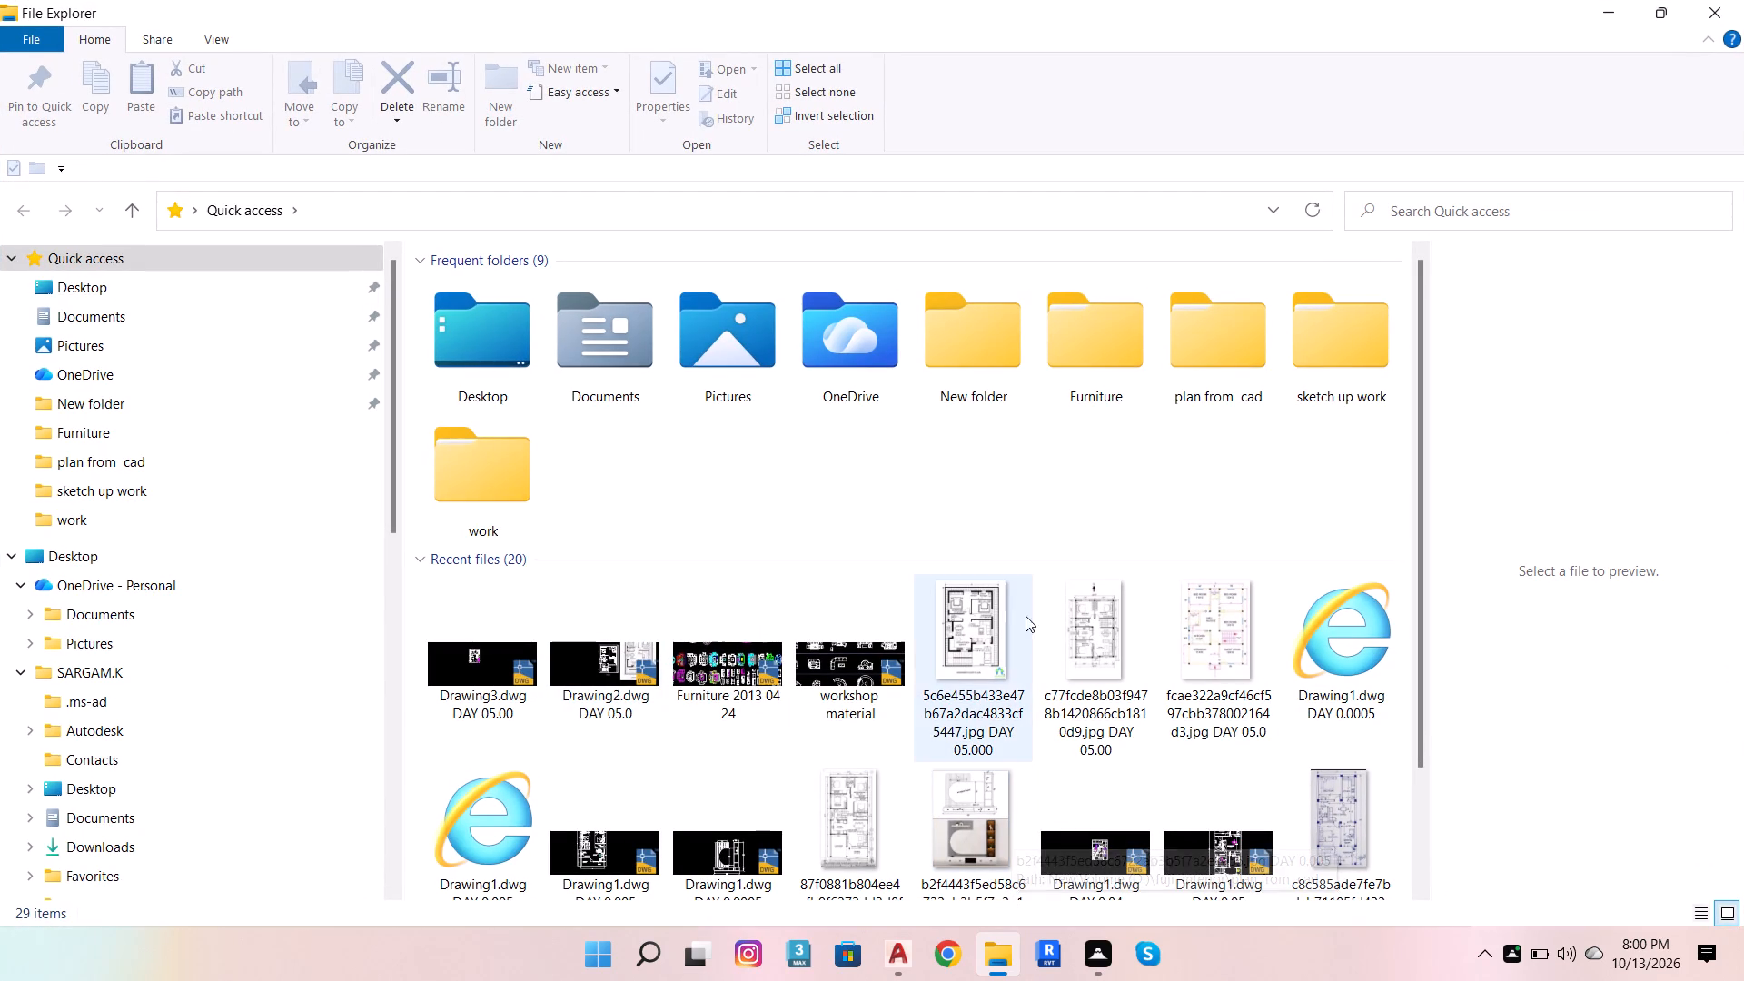
click(1215, 629)
right_click(1215, 629)
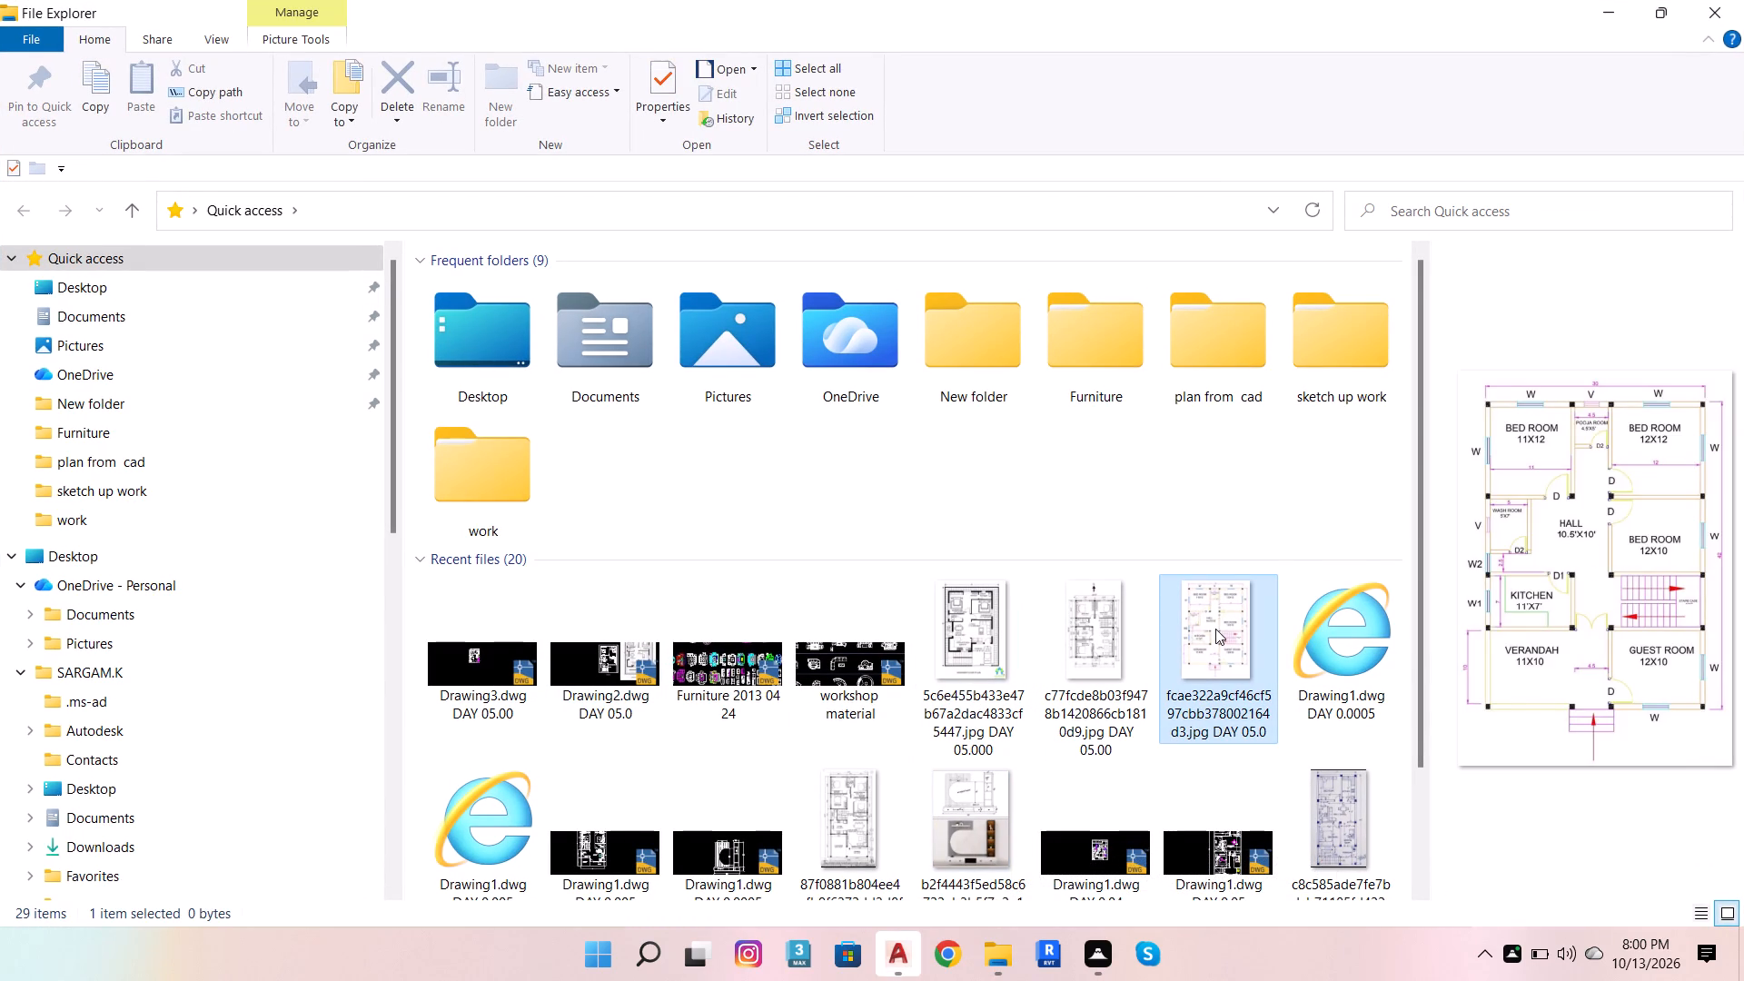
click(1263, 815)
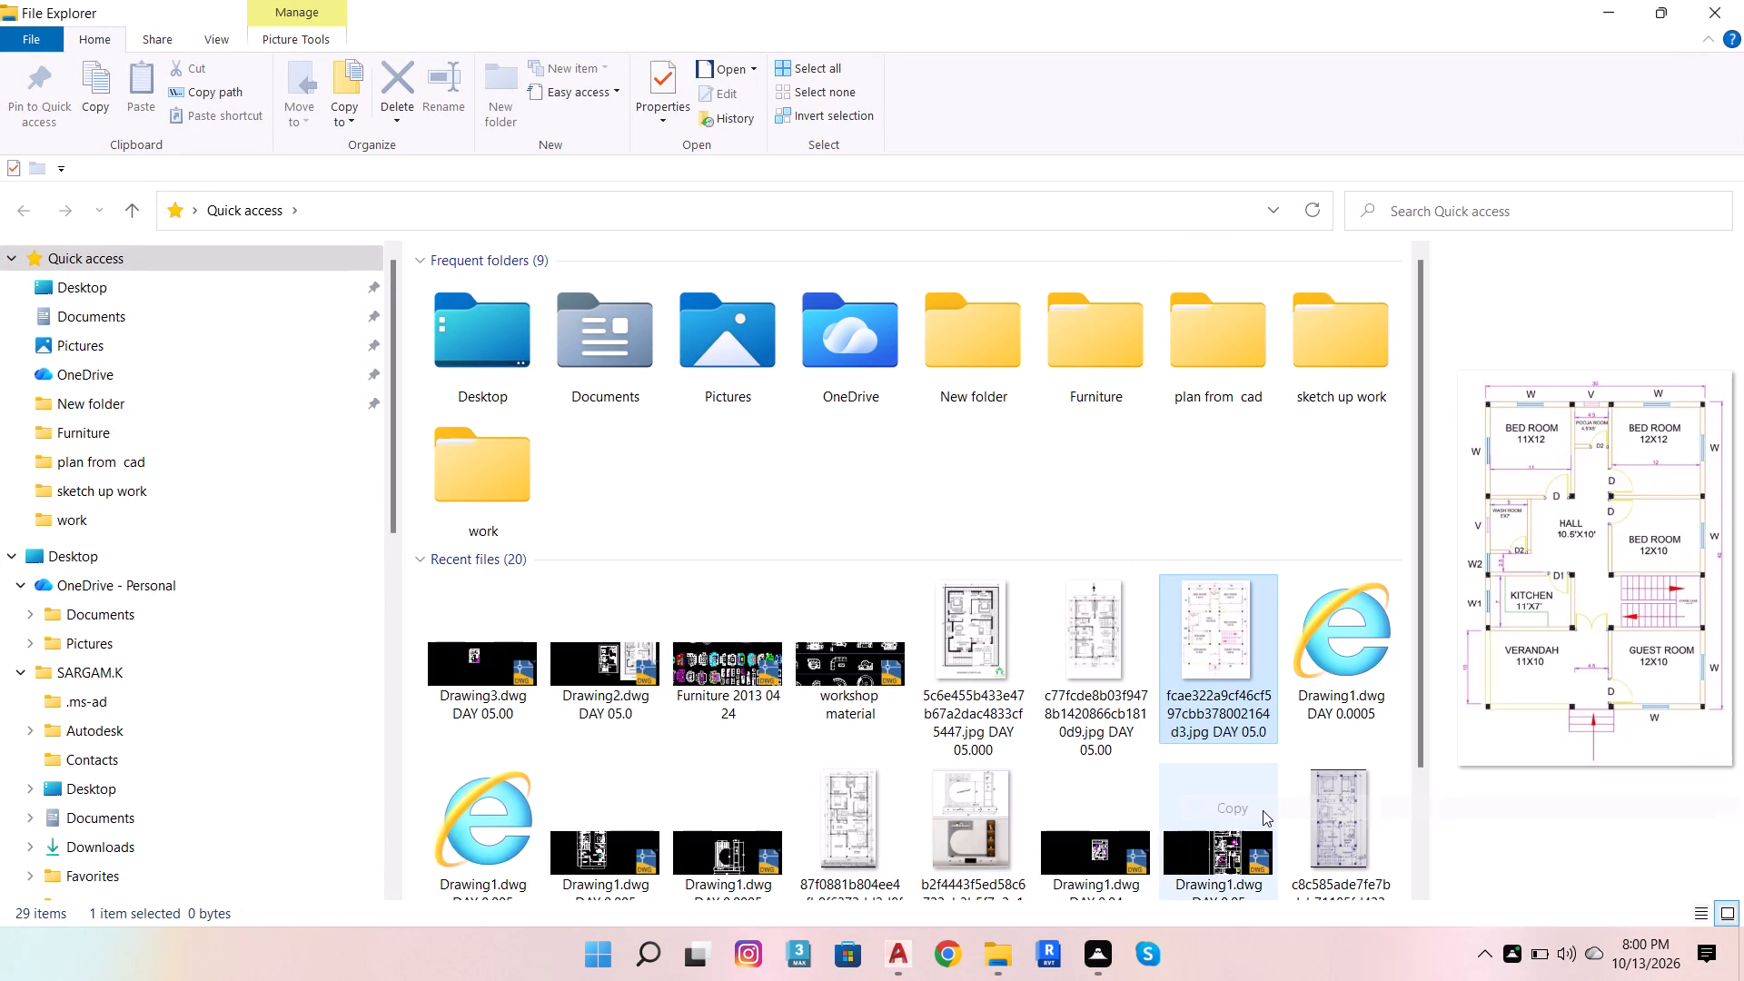
click(1743, 0)
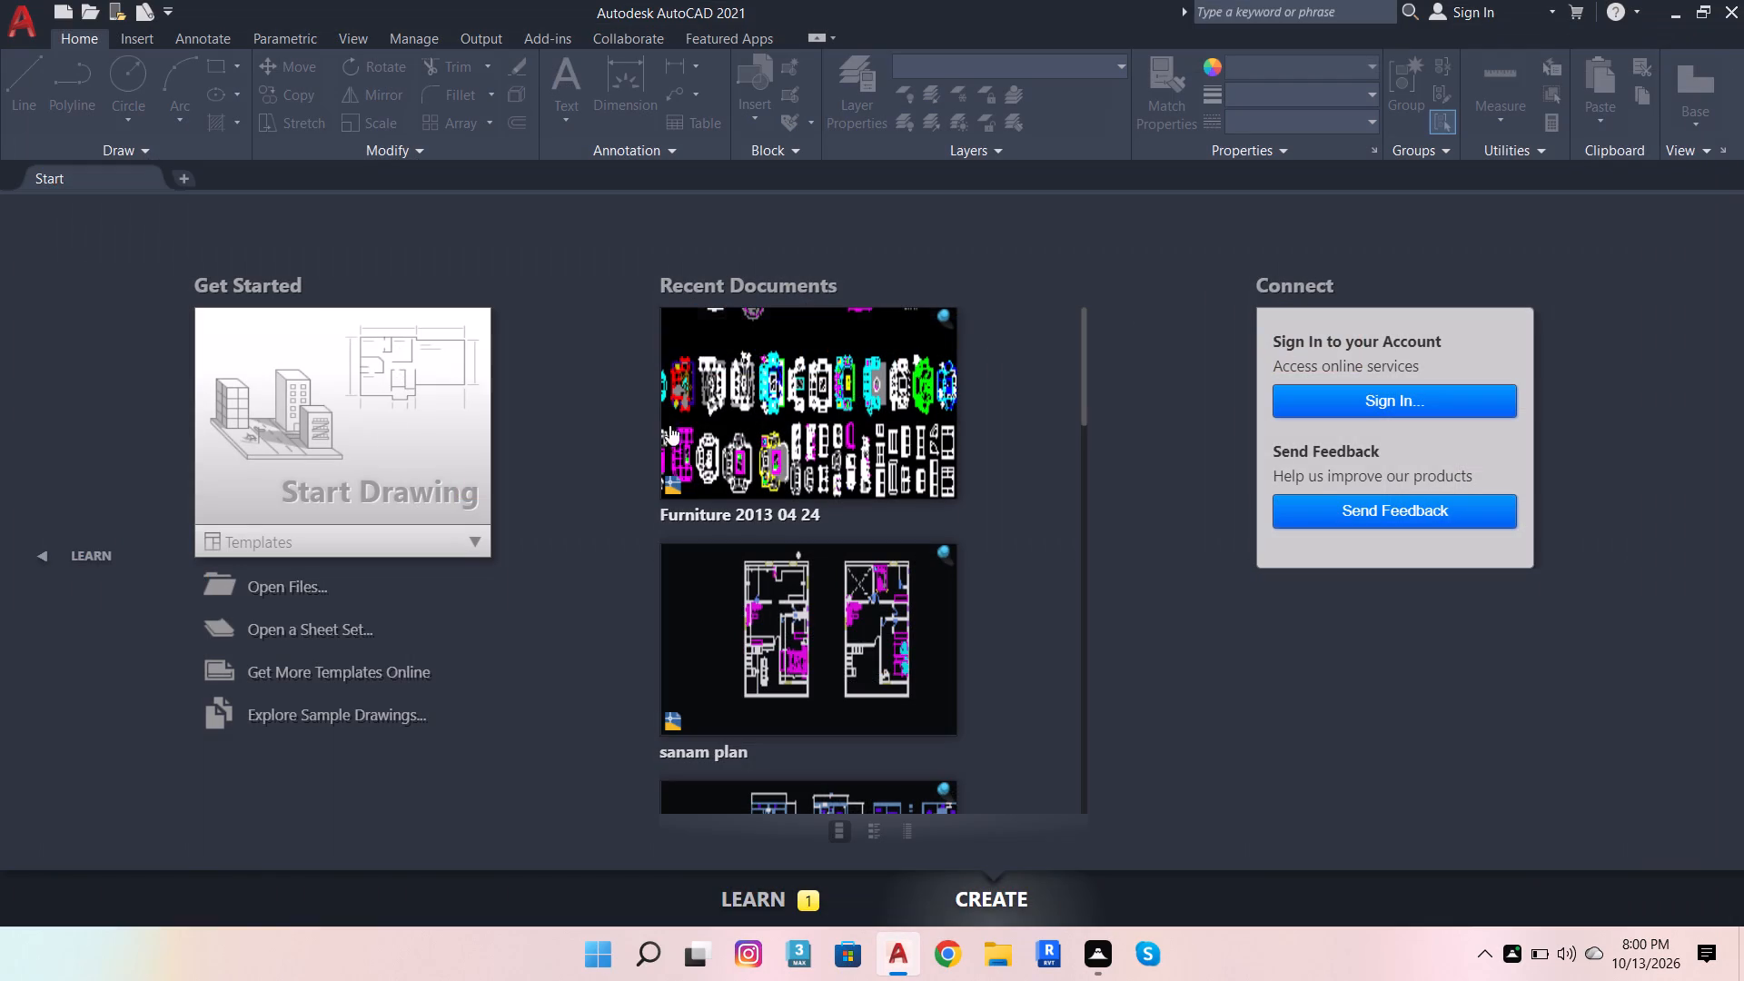
Start a new blank drawing.
click(277, 388)
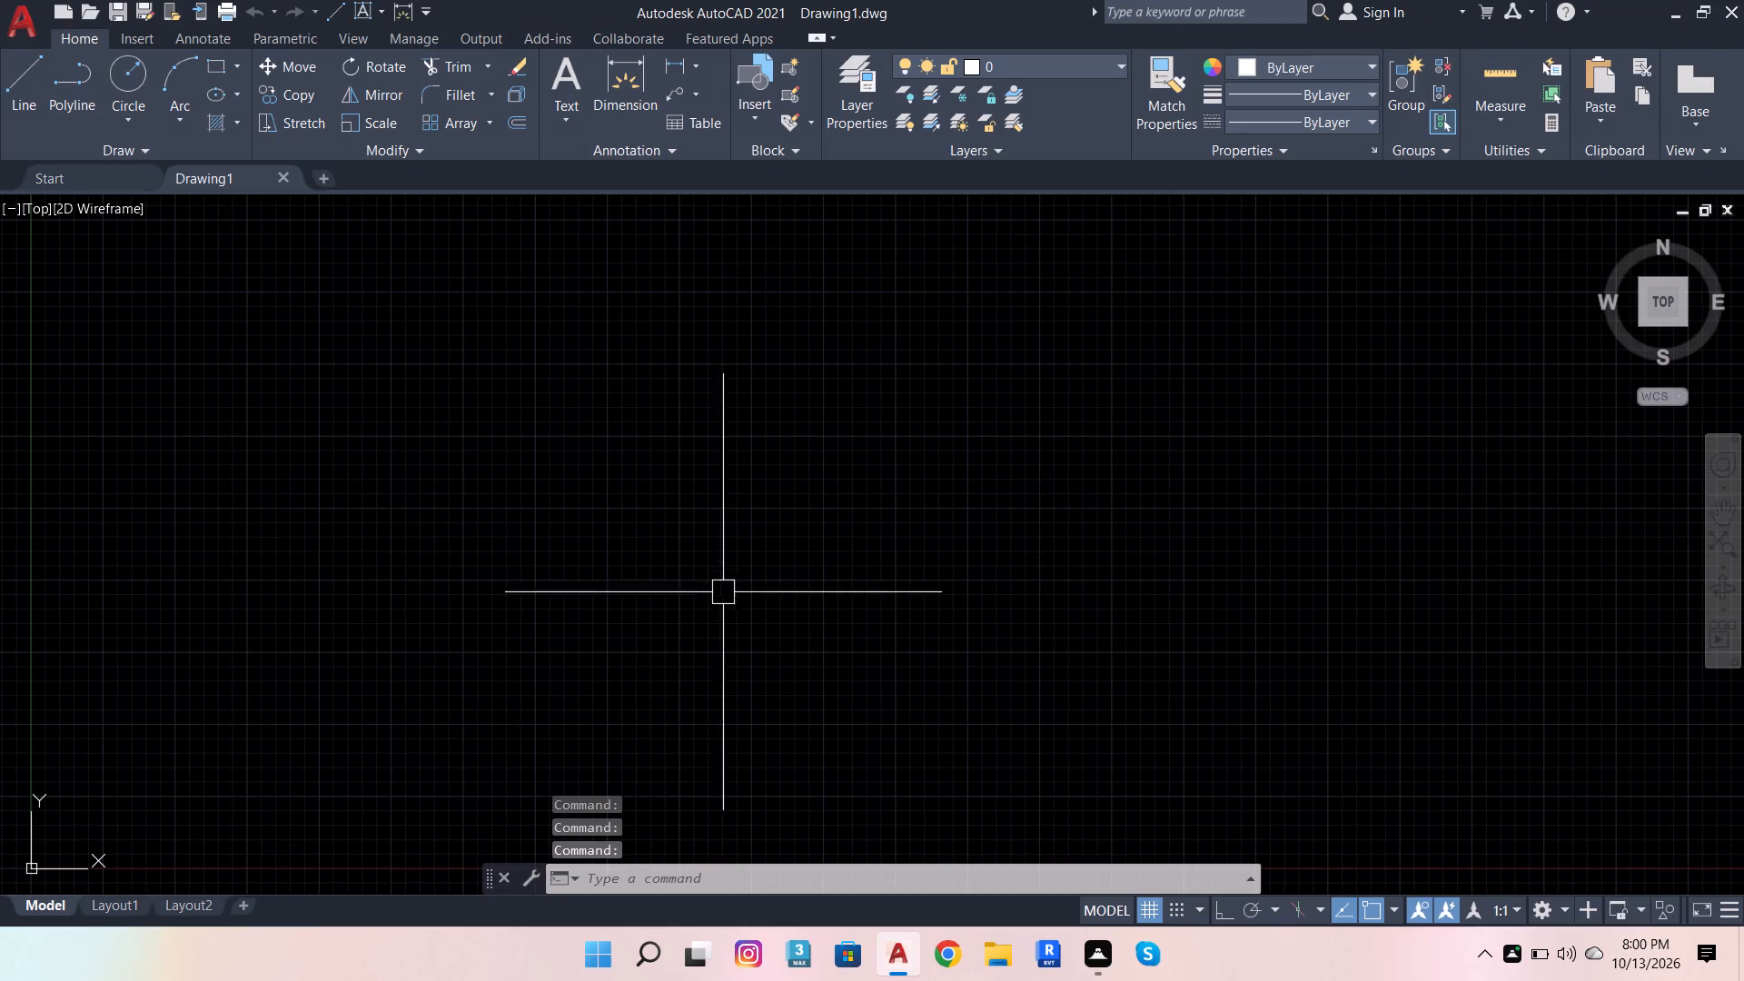
Open the program options with the OP command, apply the Open and Save settings and accept them.
text(OP)
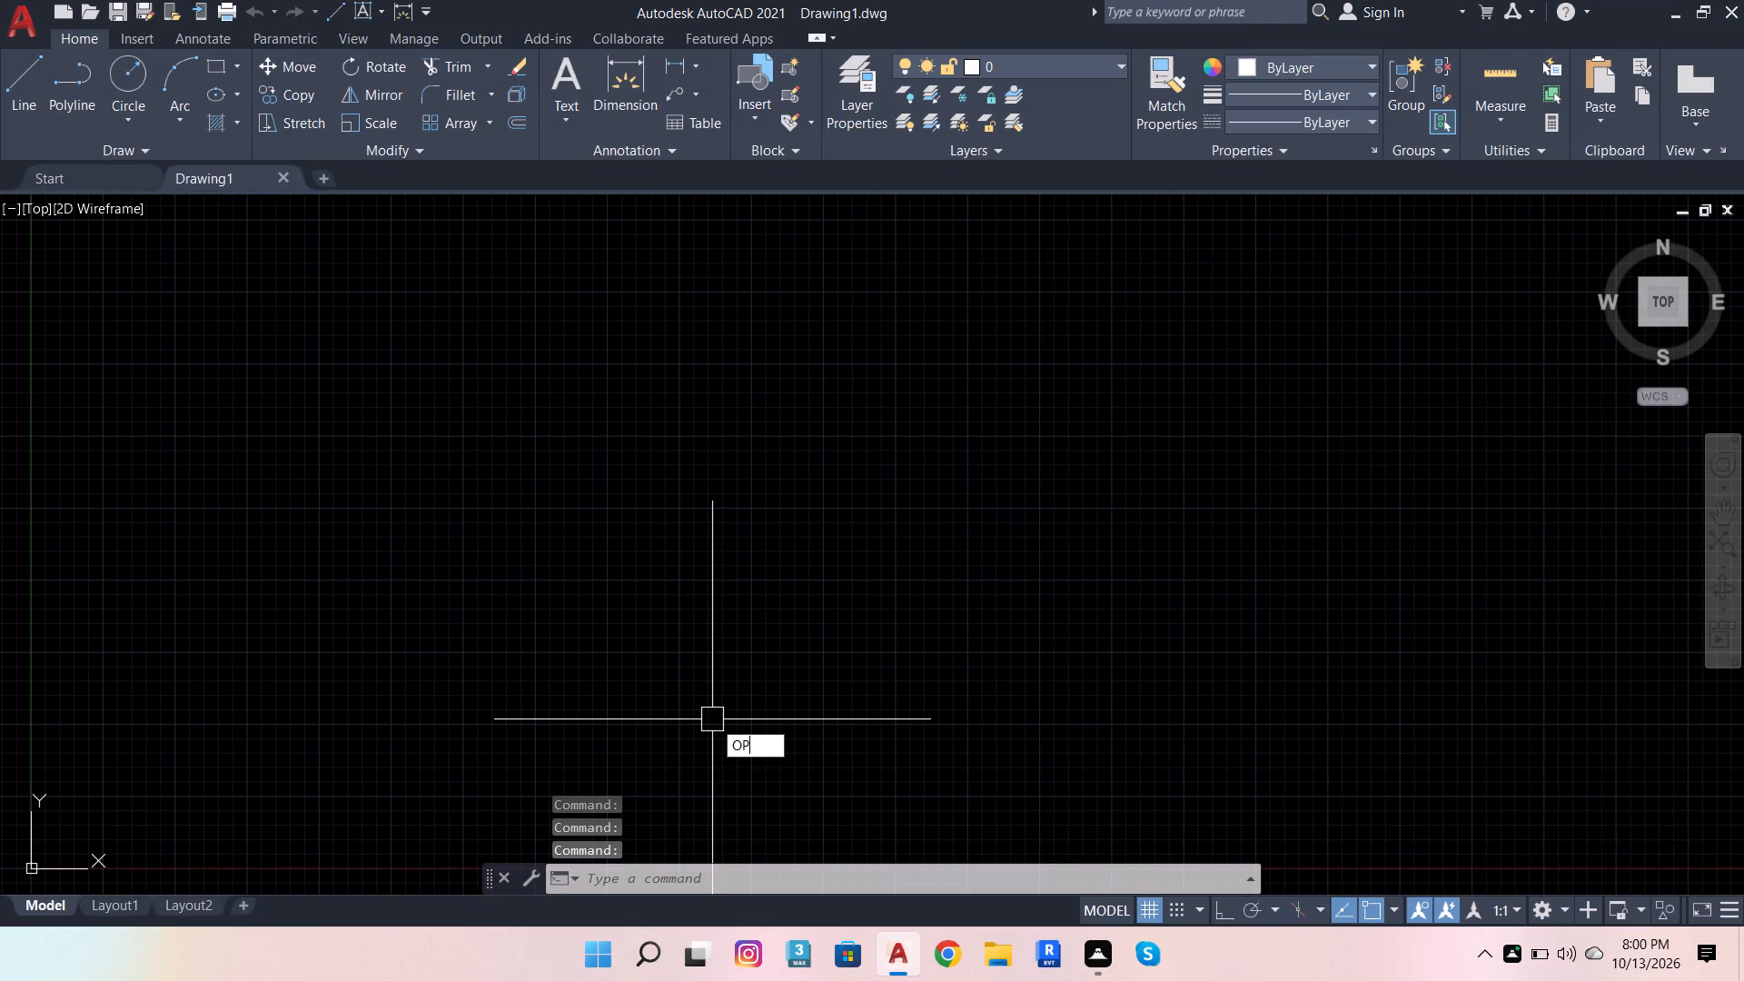
click(774, 767)
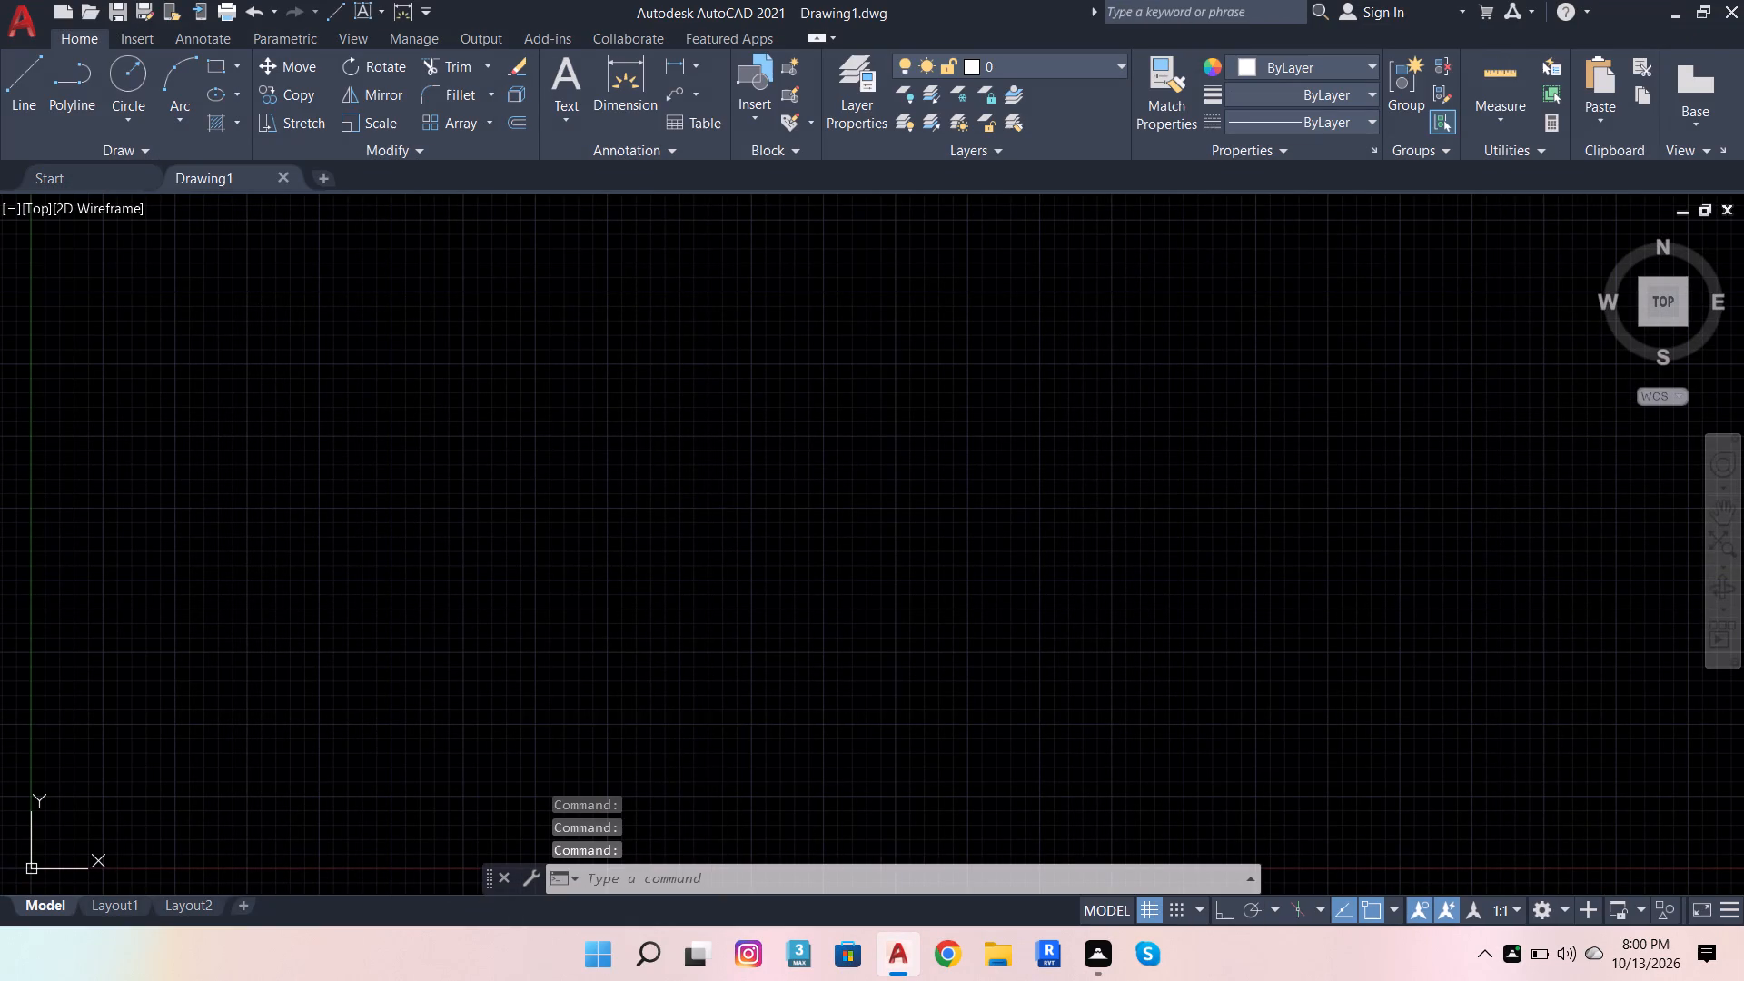
click(1150, 766)
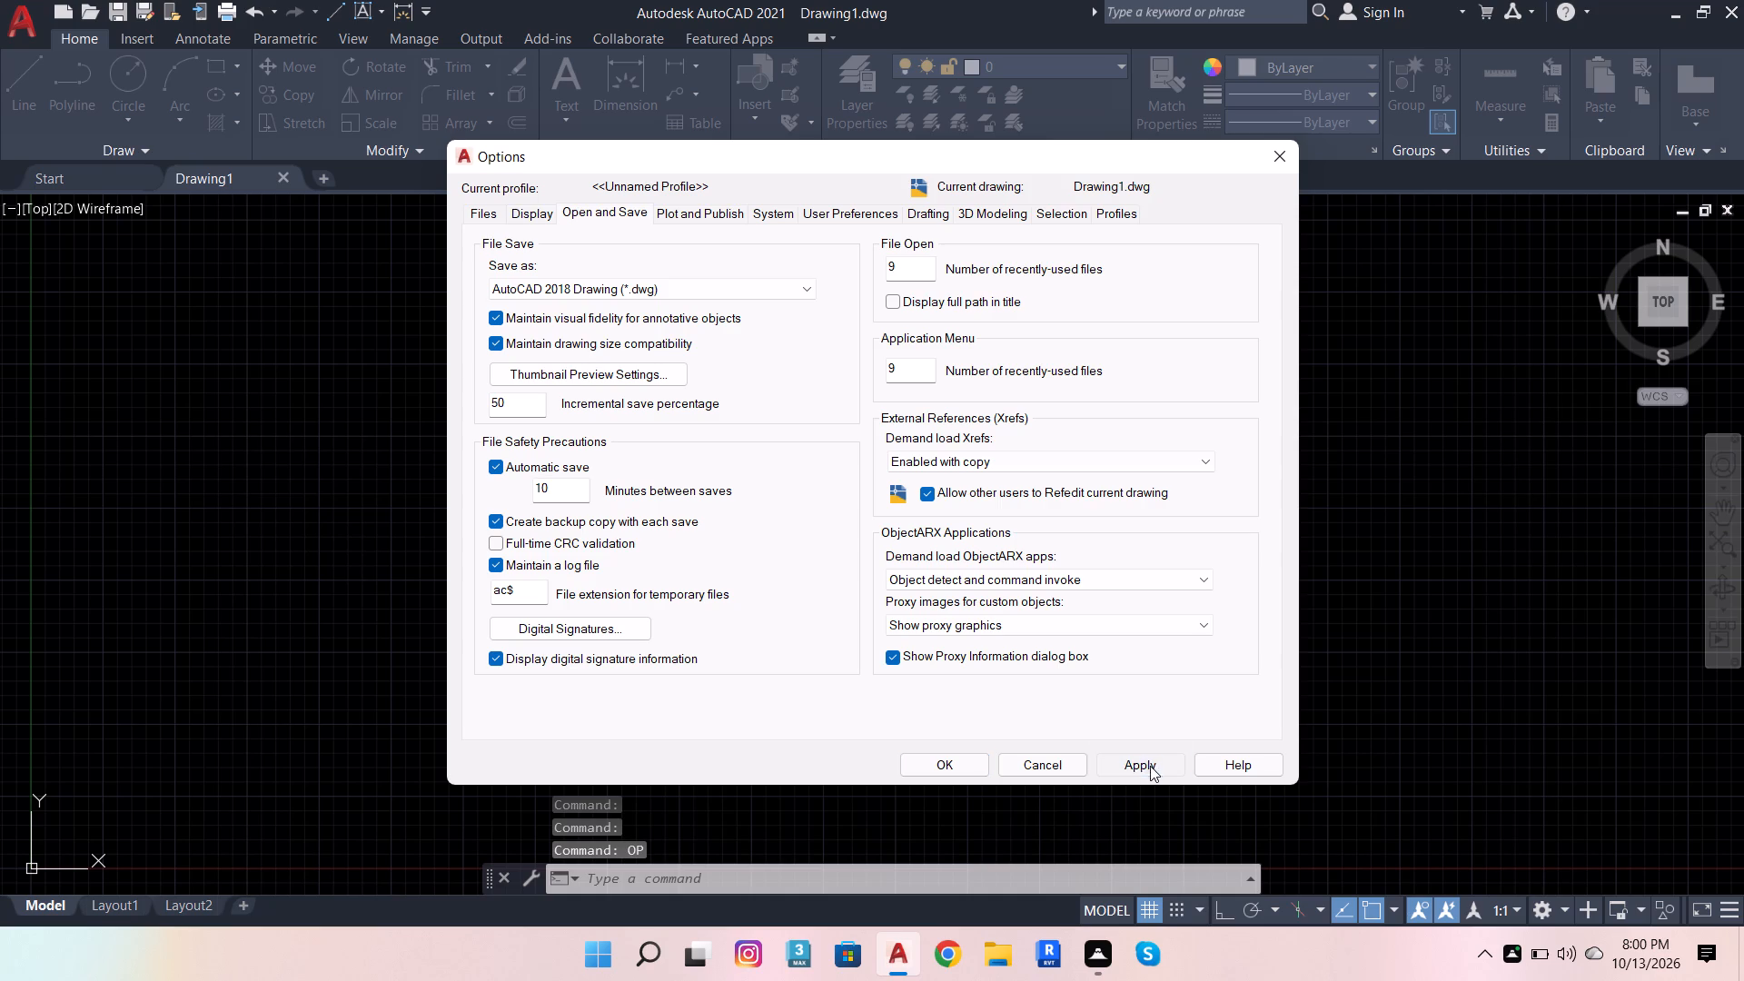
click(914, 768)
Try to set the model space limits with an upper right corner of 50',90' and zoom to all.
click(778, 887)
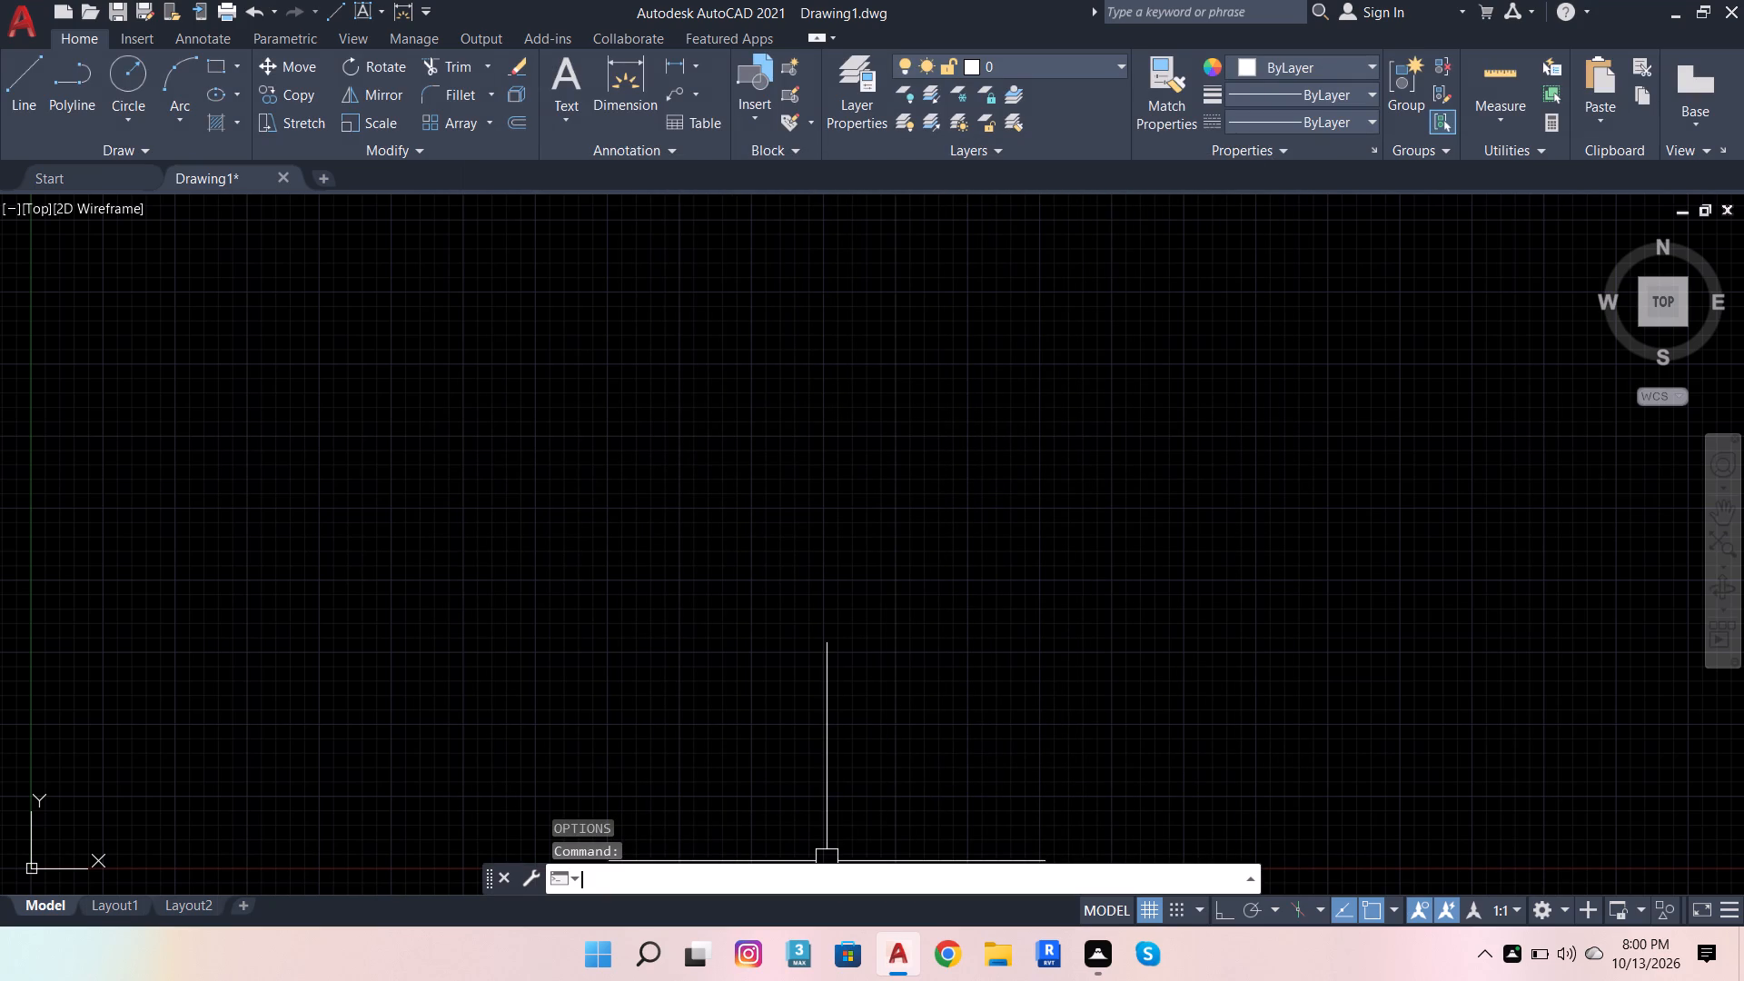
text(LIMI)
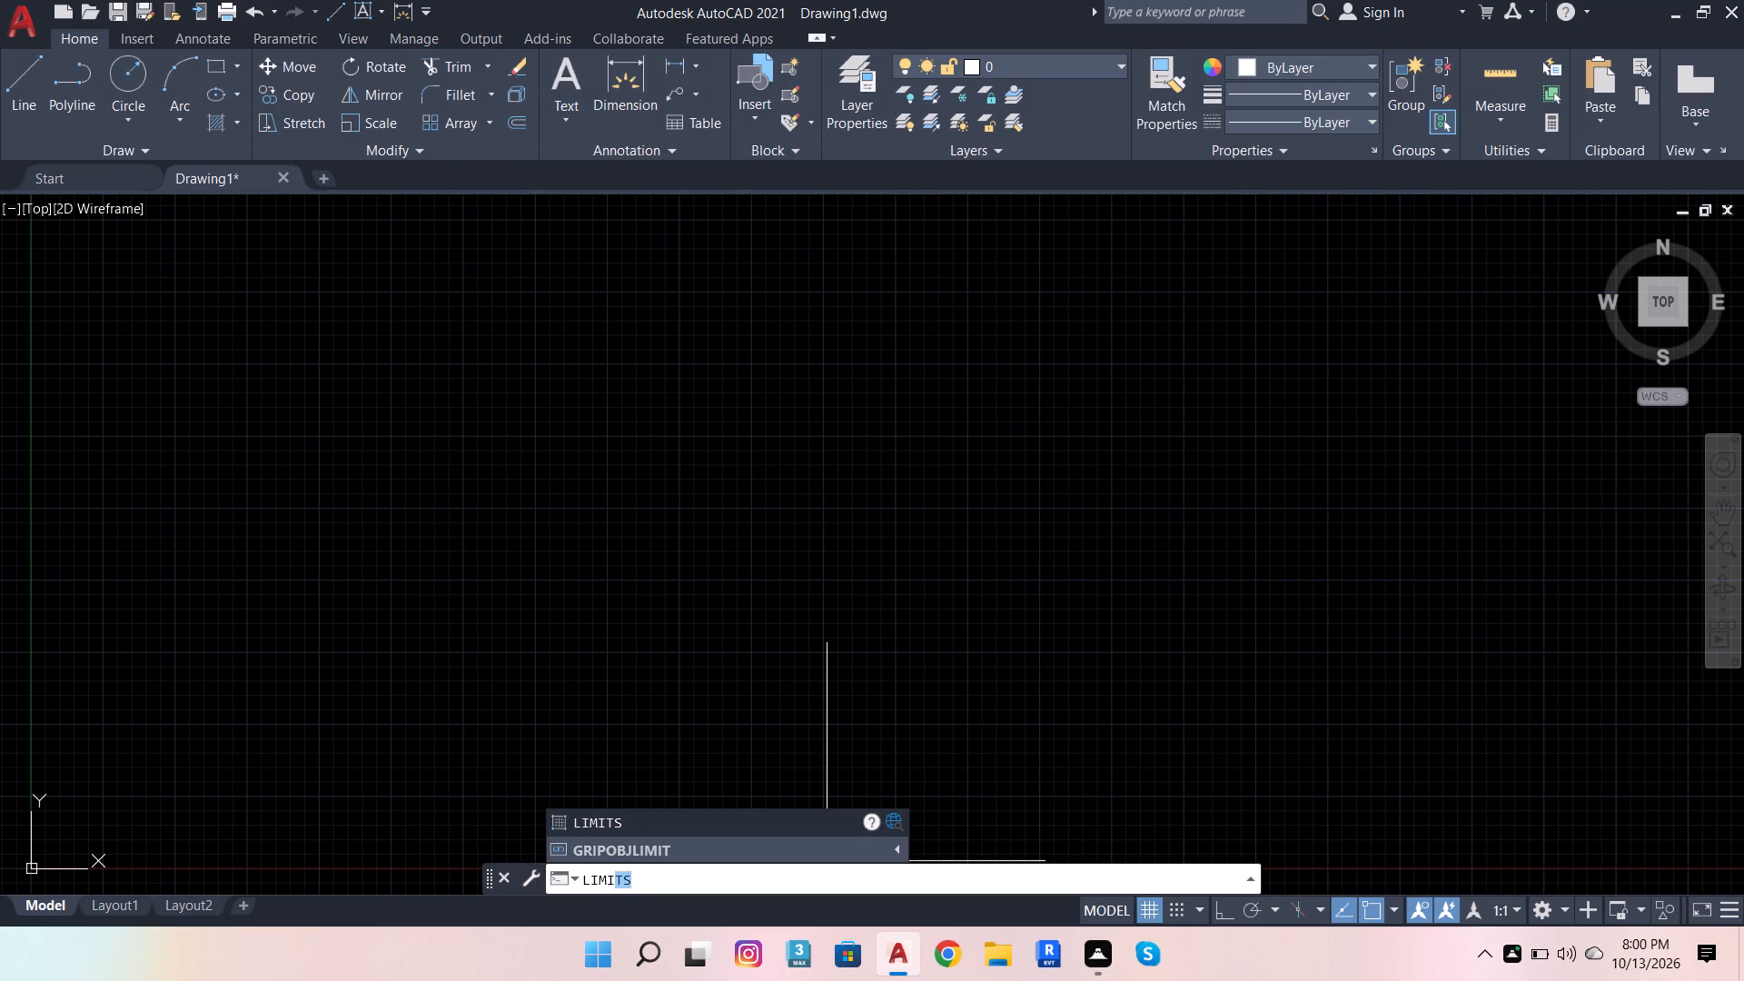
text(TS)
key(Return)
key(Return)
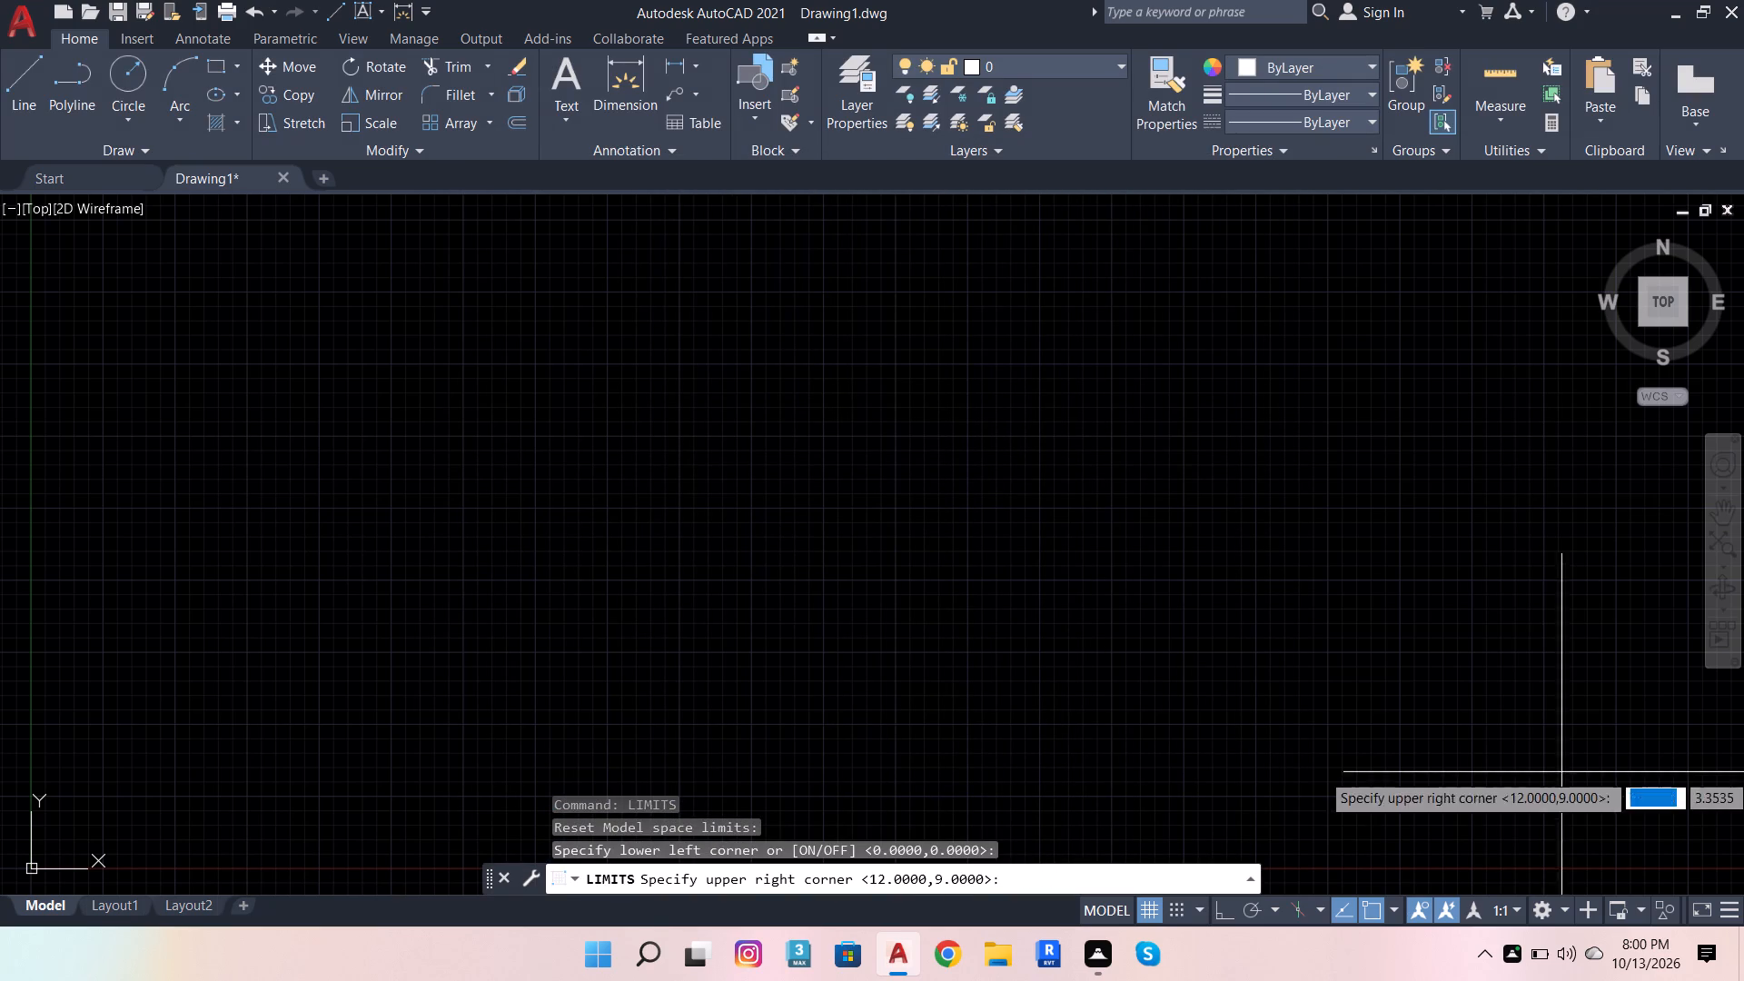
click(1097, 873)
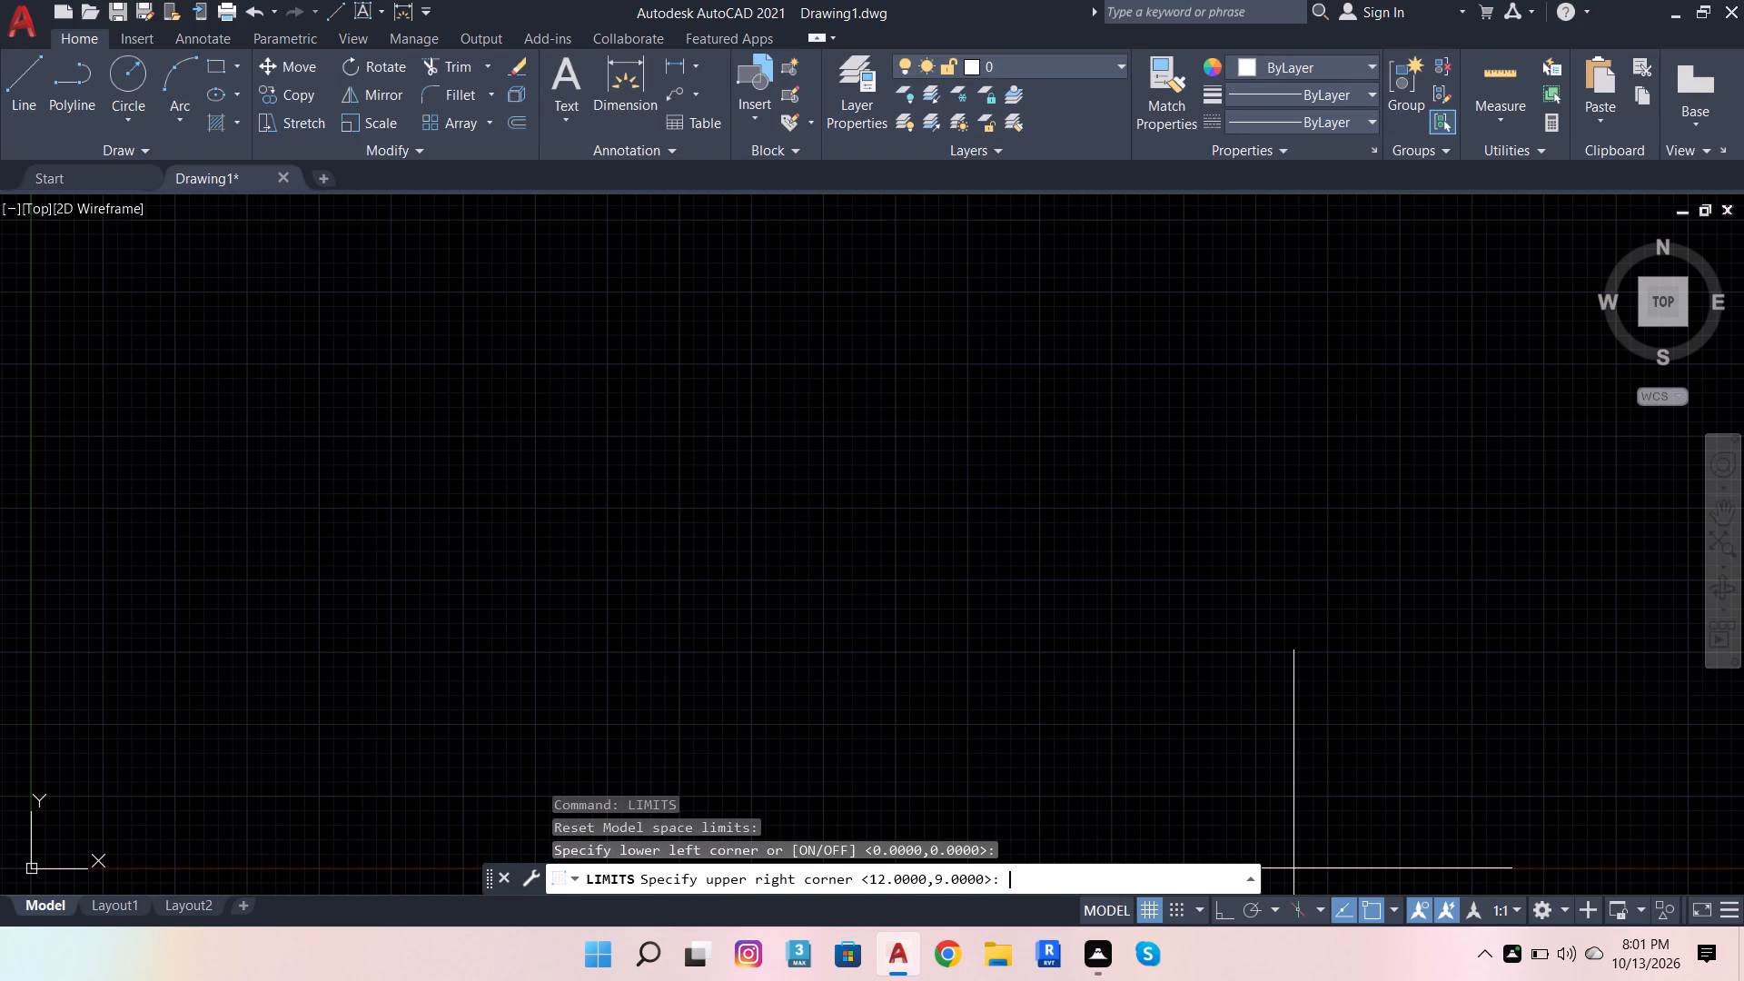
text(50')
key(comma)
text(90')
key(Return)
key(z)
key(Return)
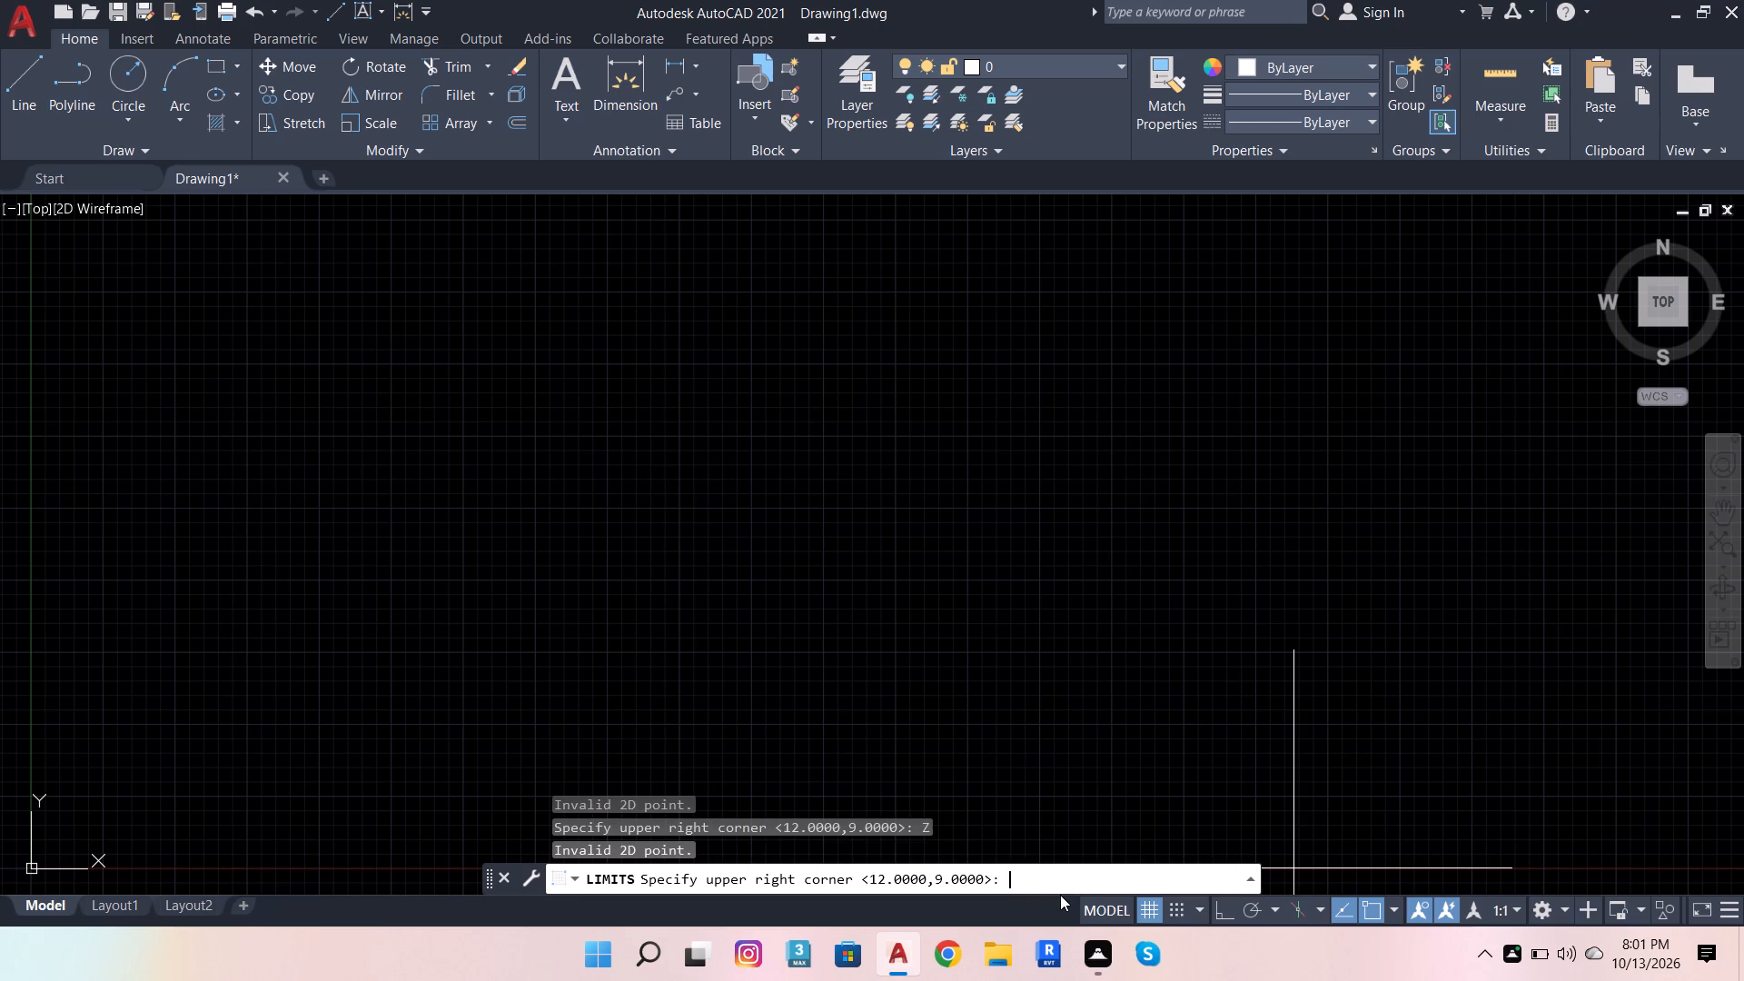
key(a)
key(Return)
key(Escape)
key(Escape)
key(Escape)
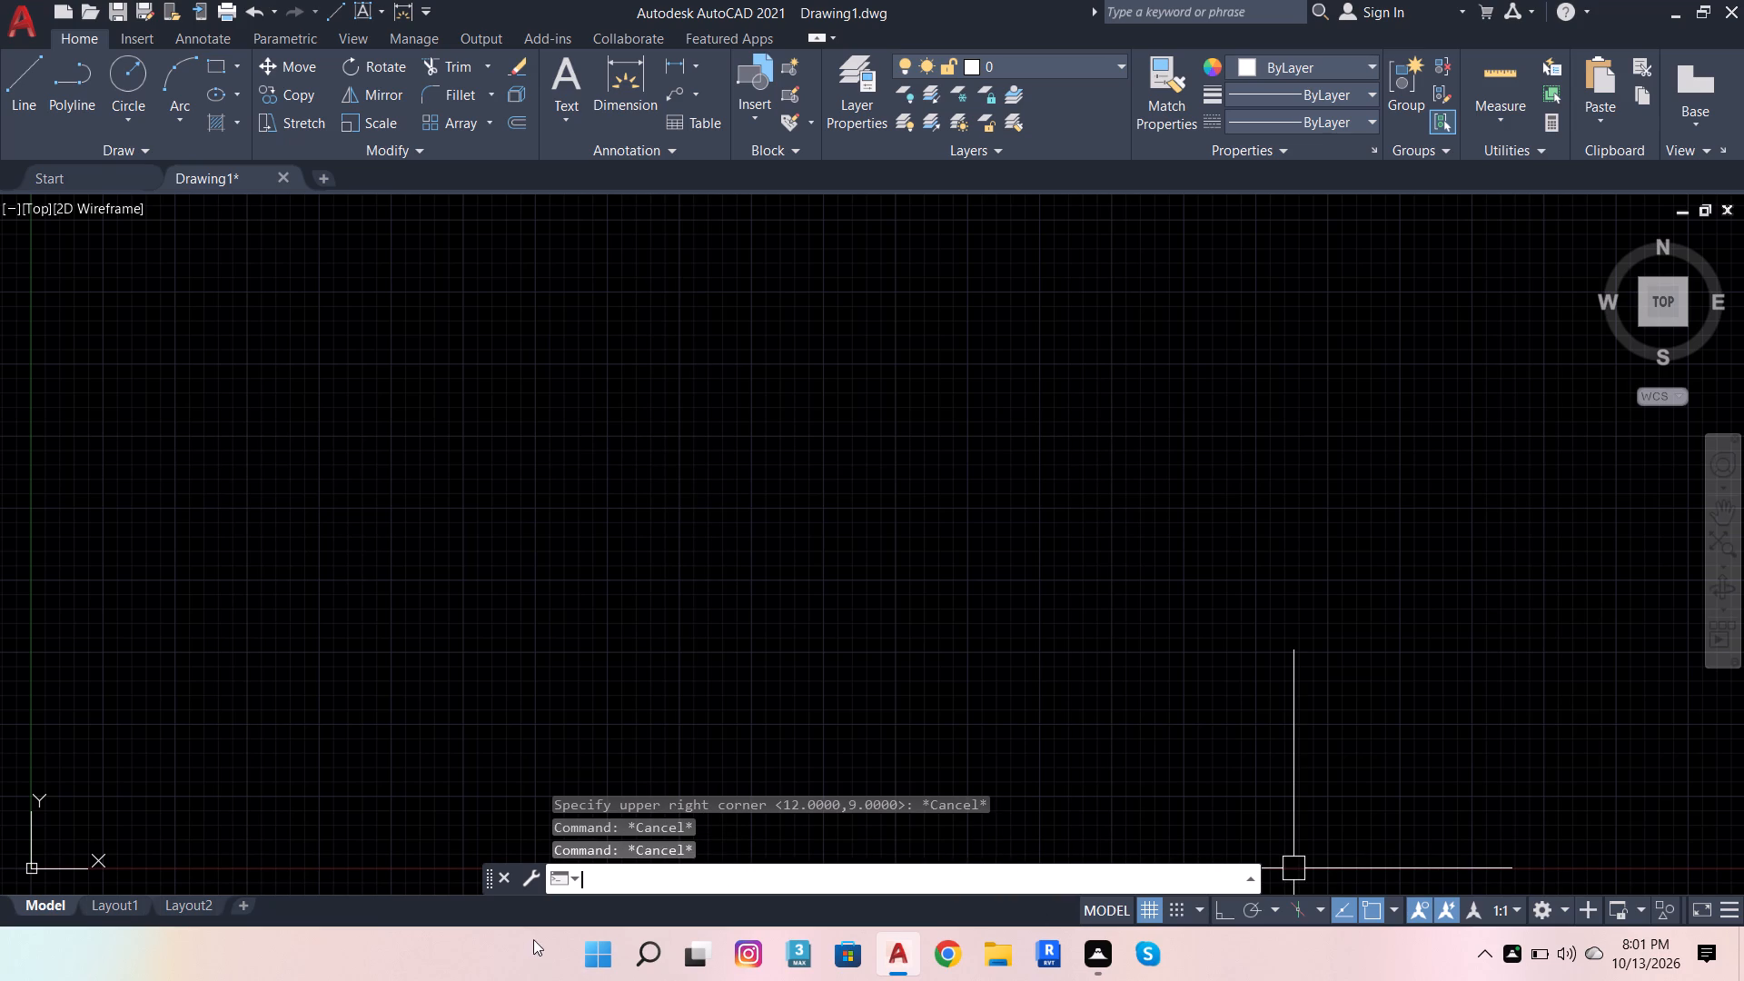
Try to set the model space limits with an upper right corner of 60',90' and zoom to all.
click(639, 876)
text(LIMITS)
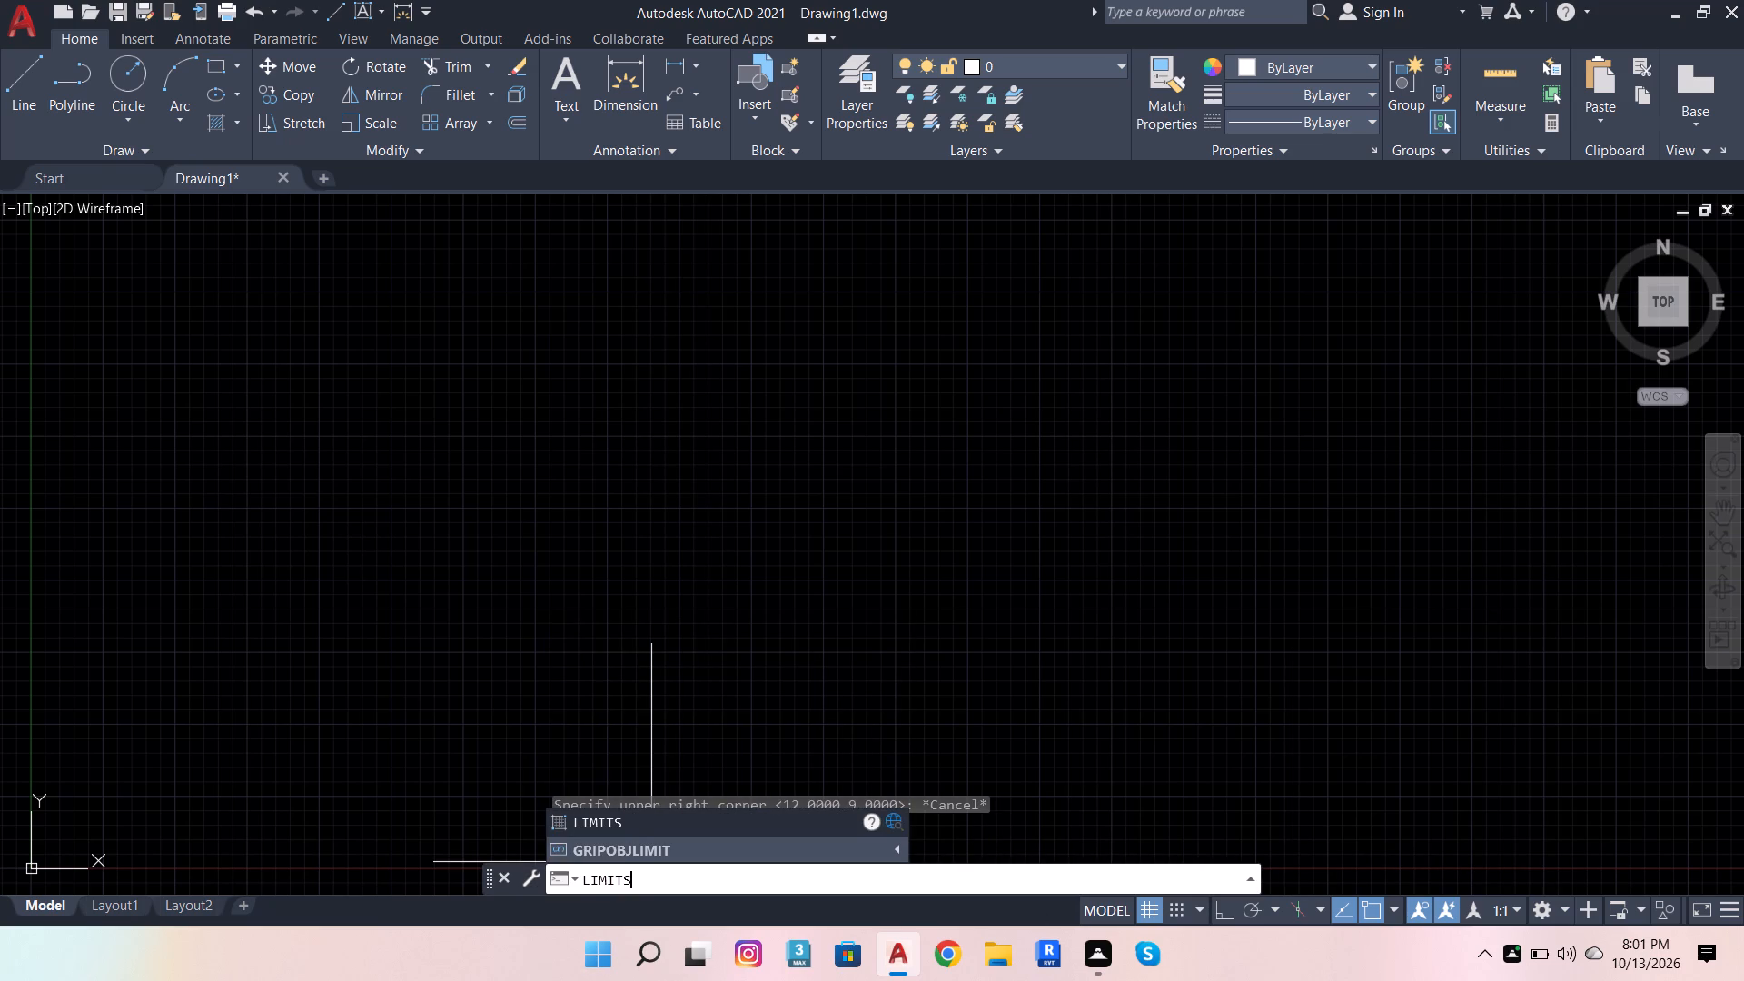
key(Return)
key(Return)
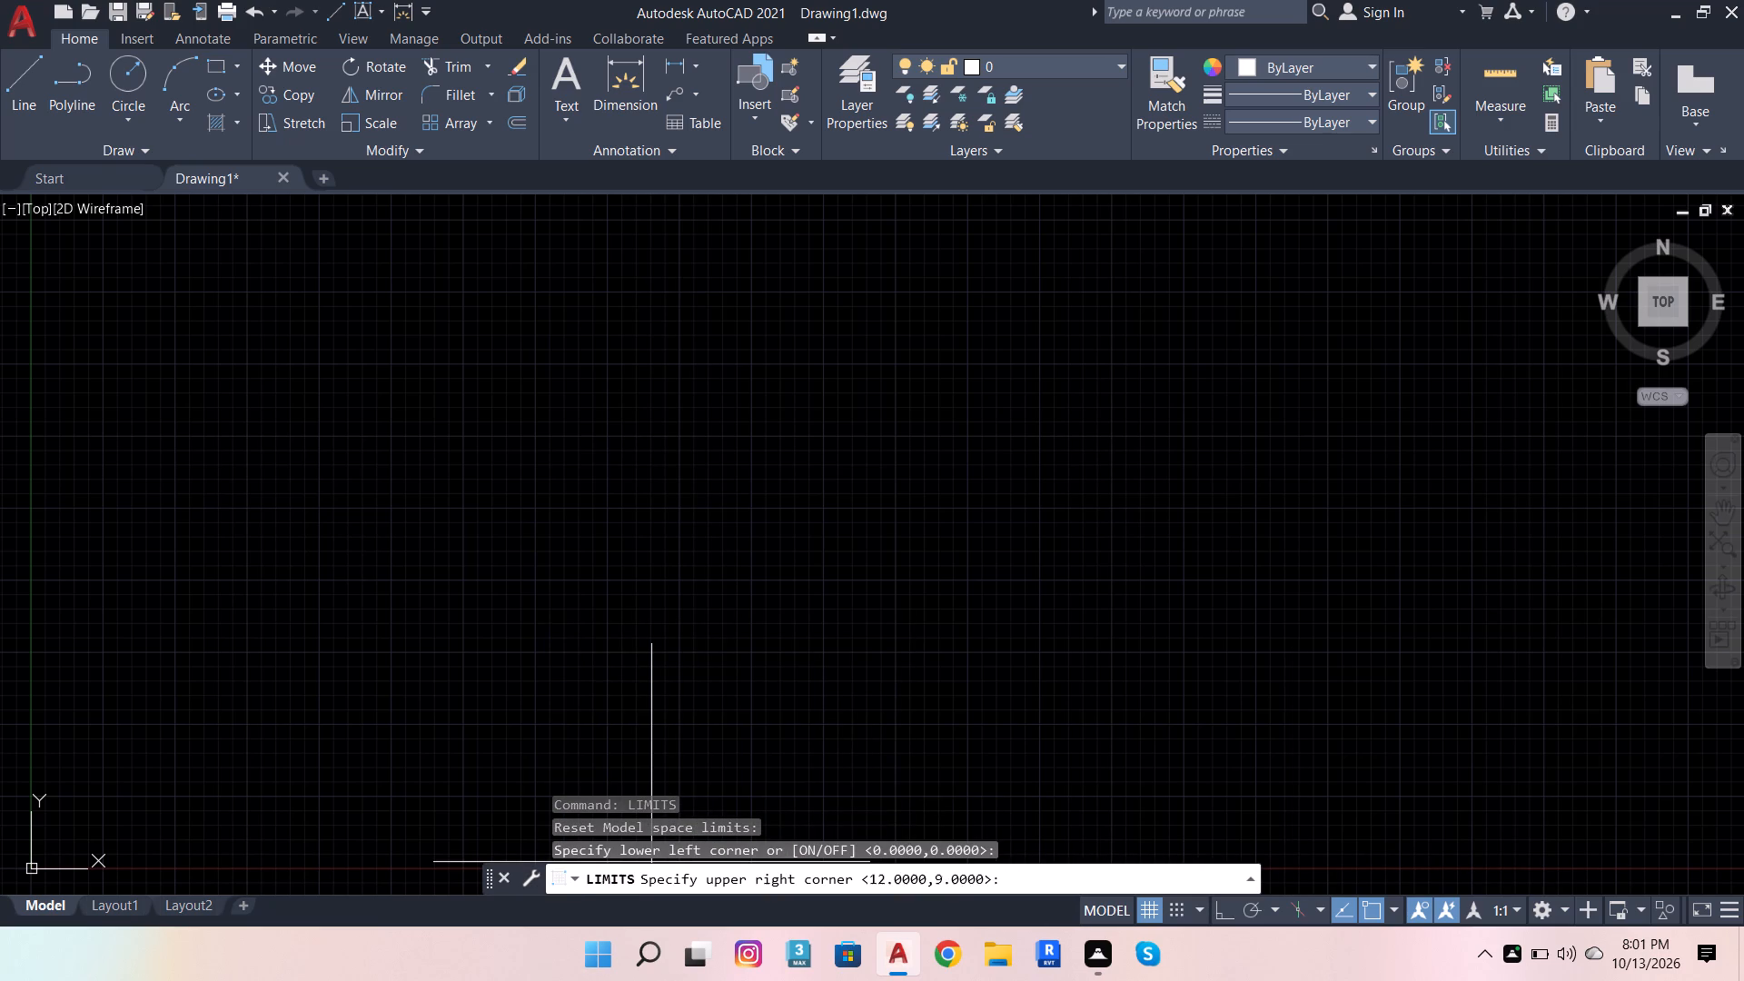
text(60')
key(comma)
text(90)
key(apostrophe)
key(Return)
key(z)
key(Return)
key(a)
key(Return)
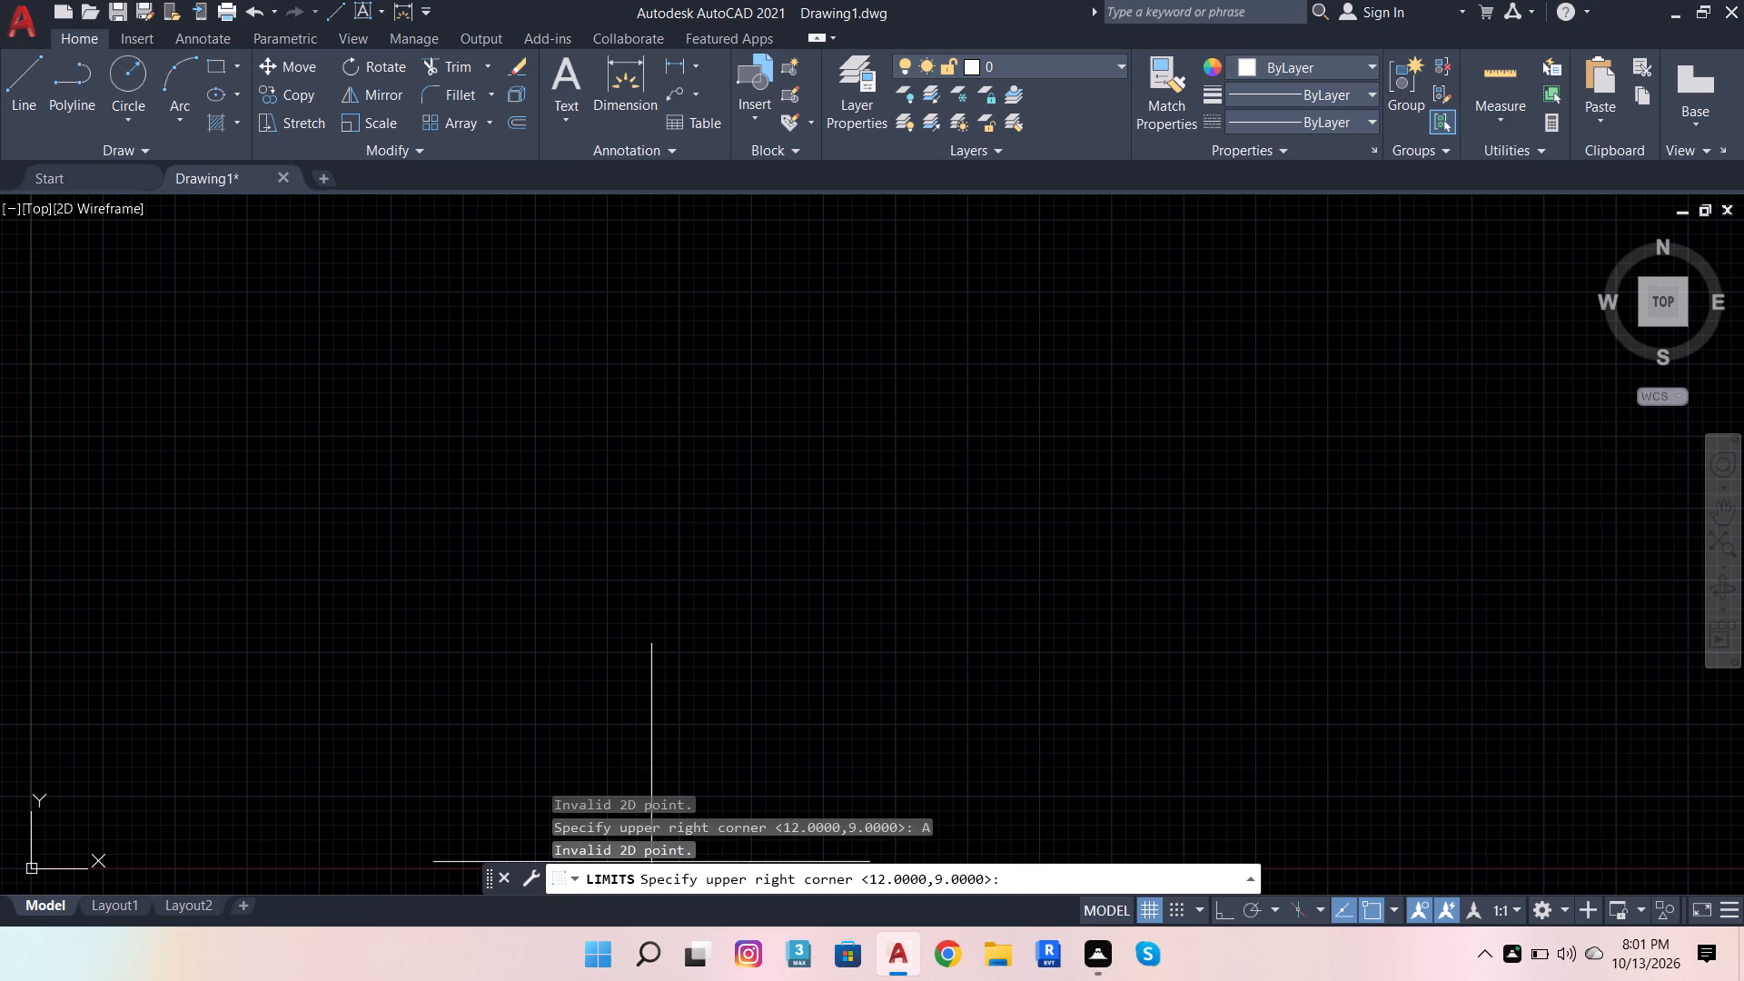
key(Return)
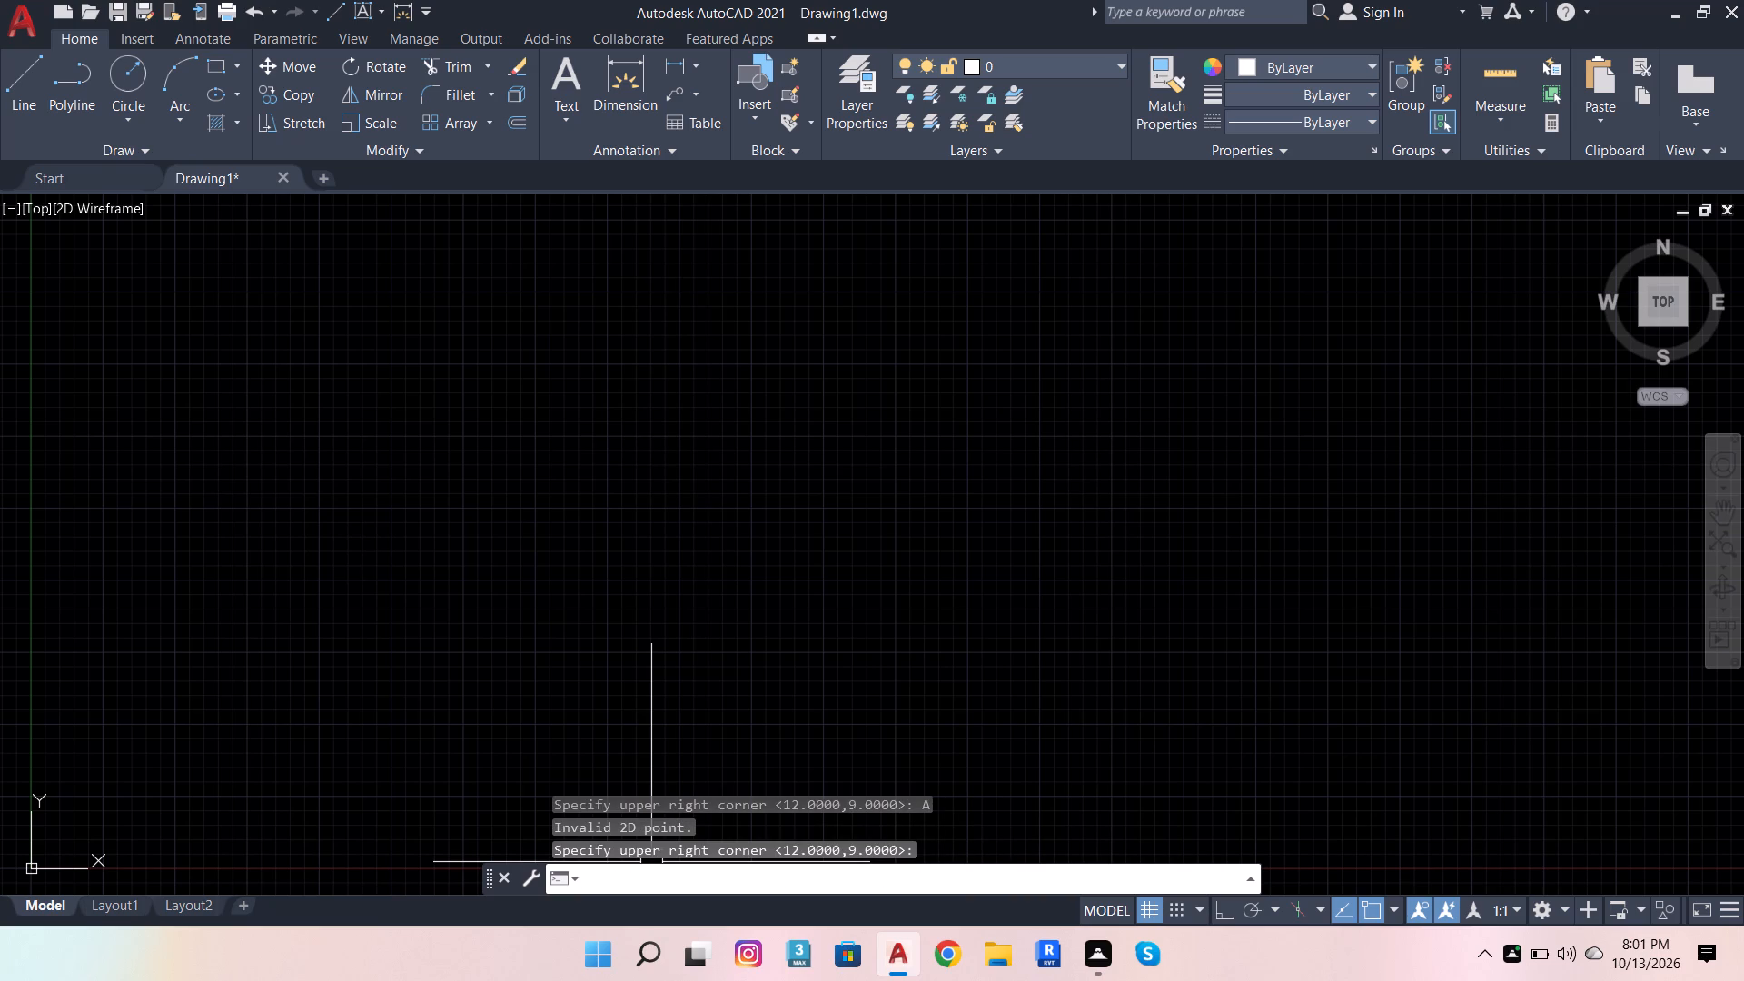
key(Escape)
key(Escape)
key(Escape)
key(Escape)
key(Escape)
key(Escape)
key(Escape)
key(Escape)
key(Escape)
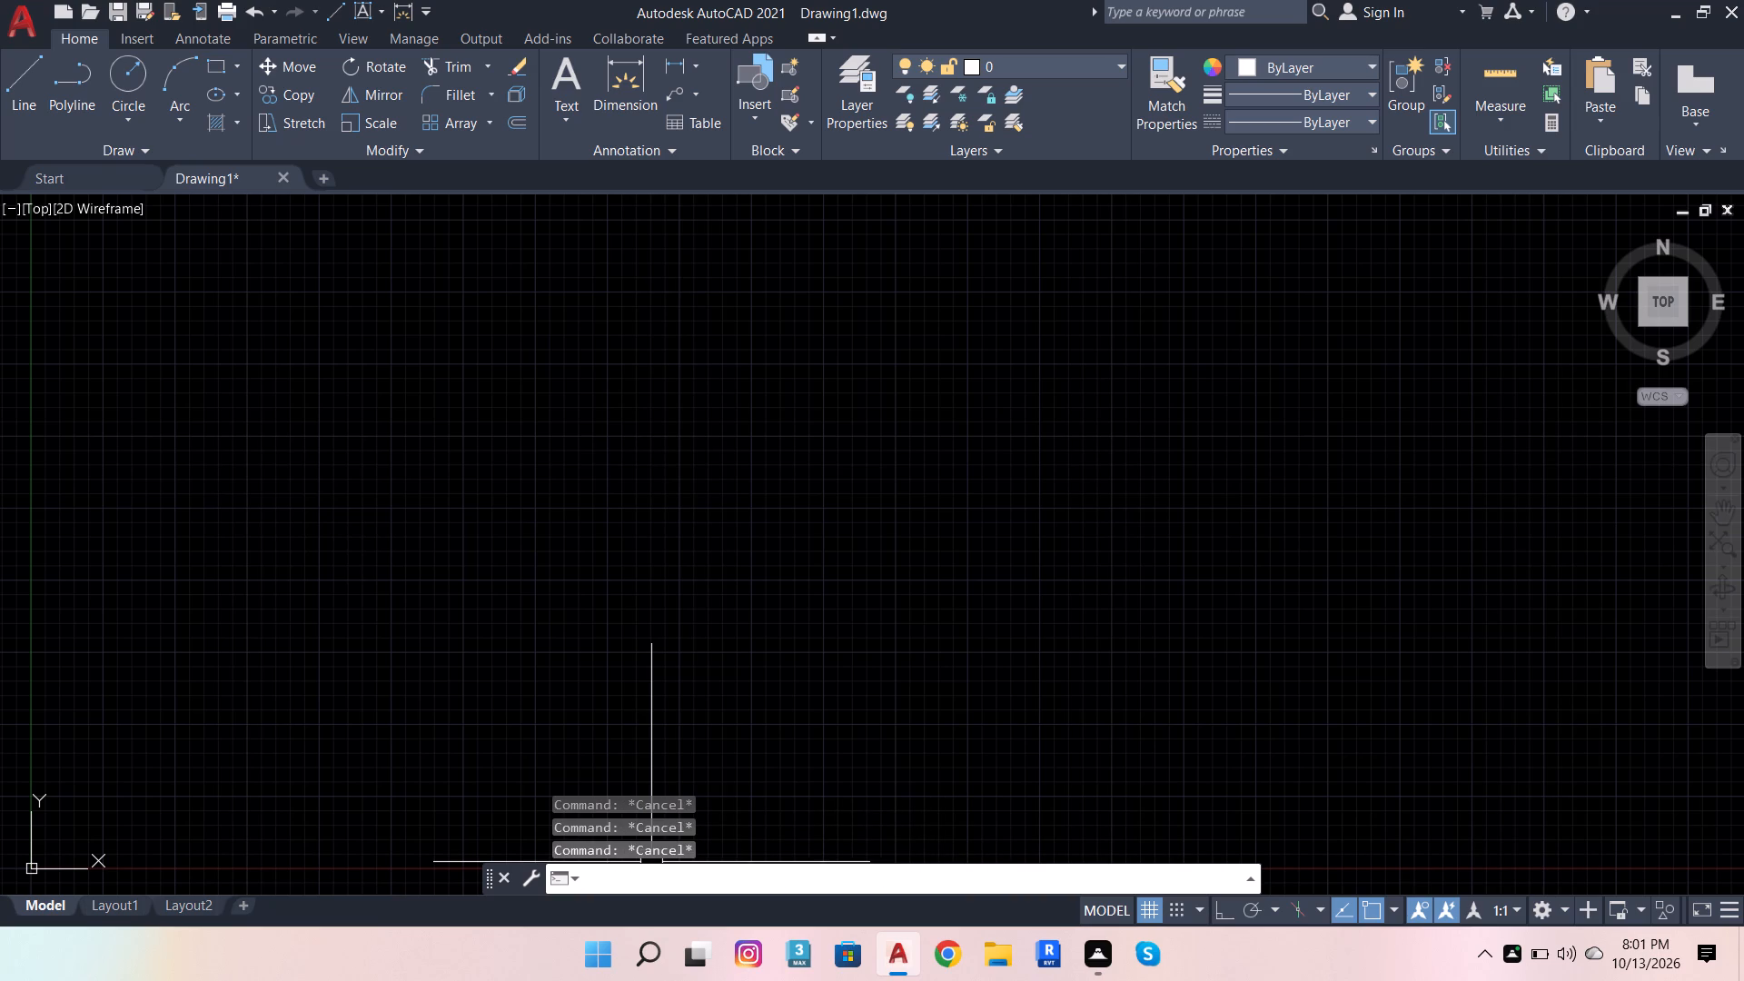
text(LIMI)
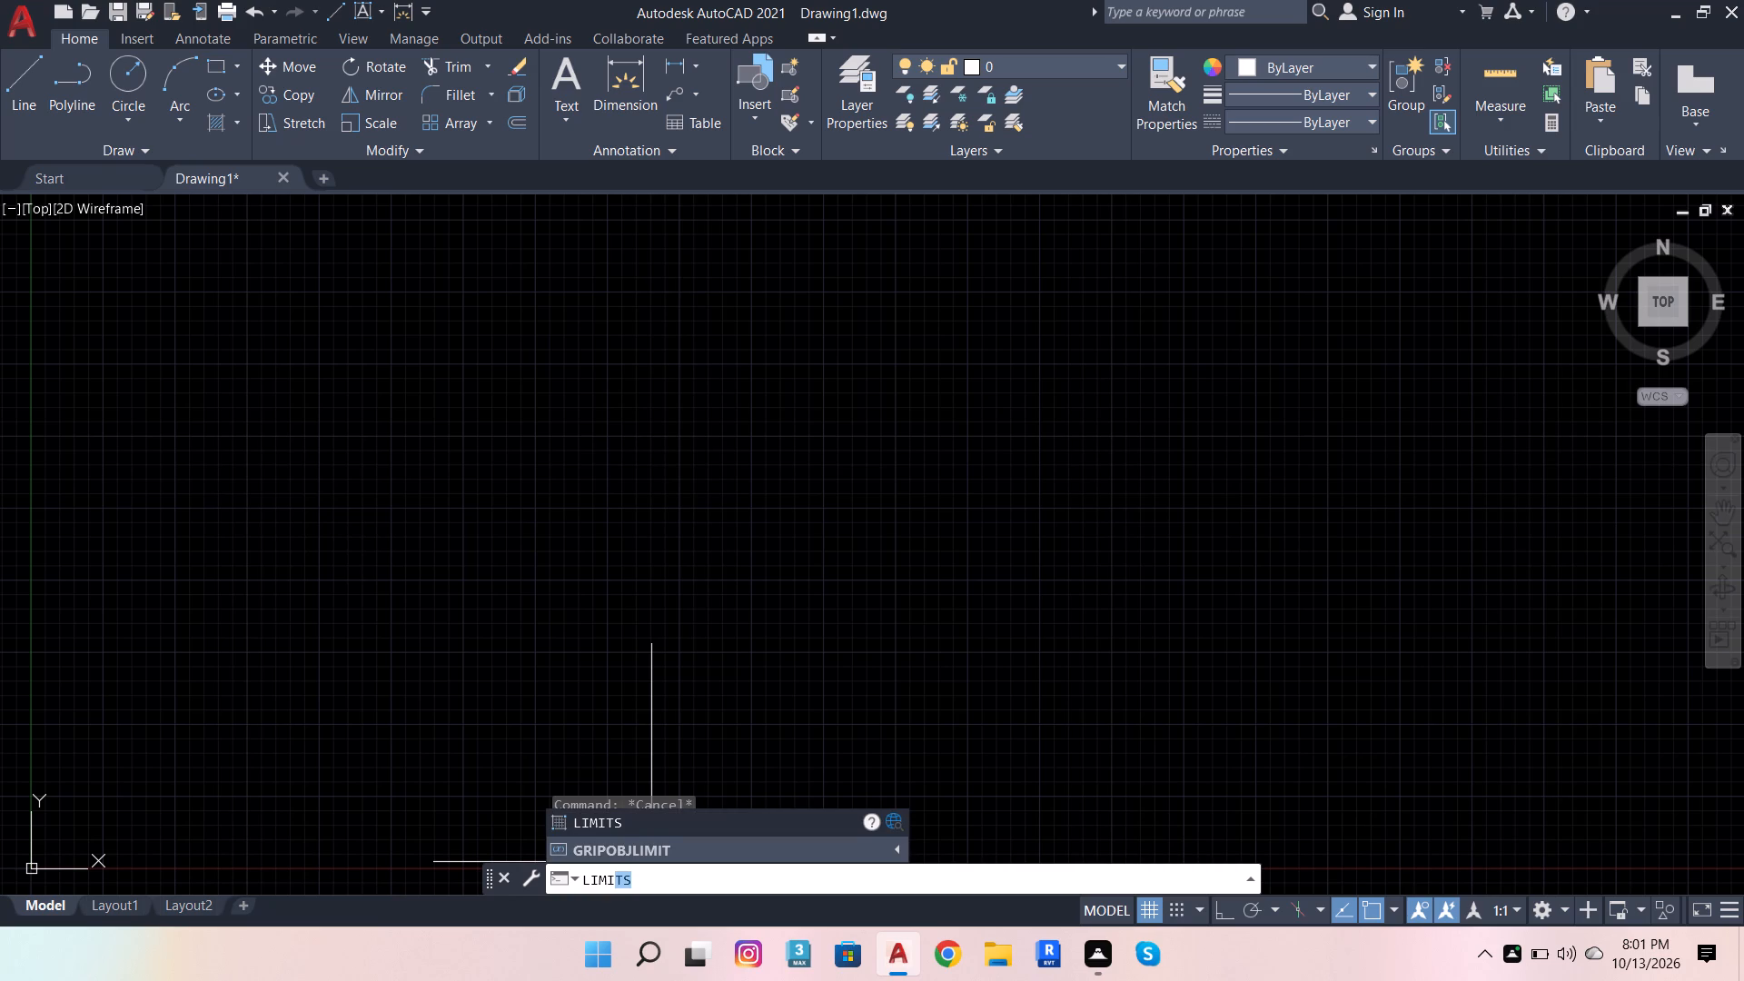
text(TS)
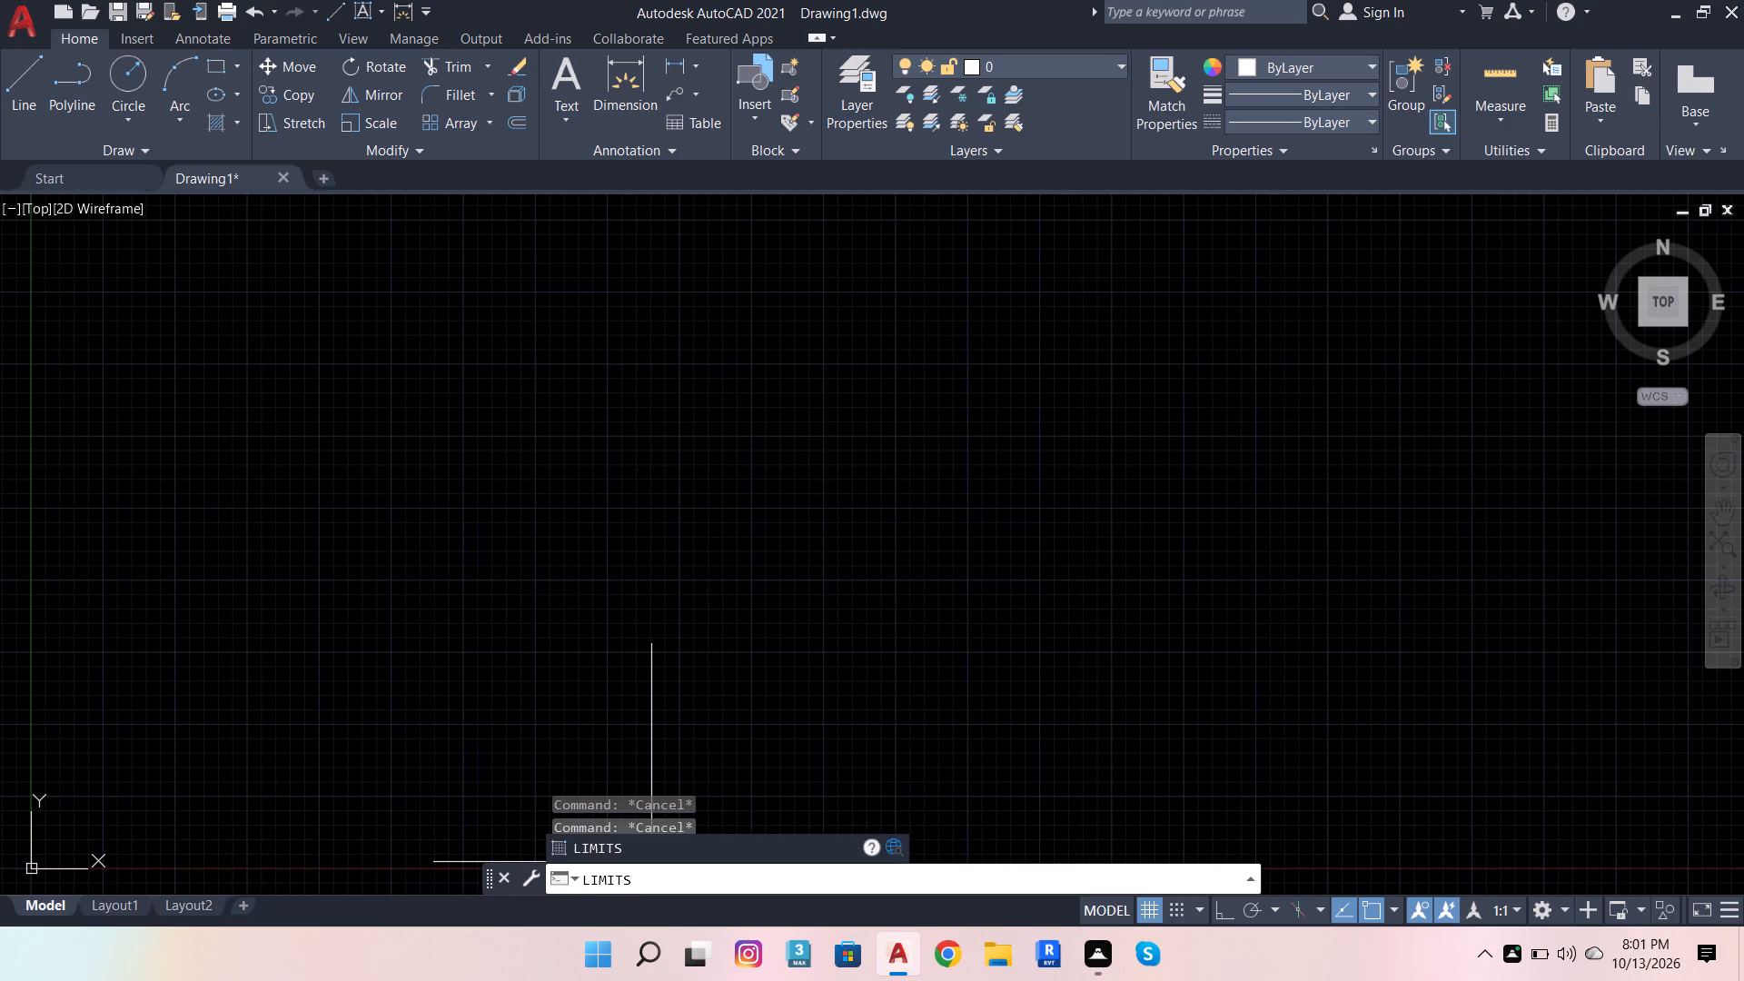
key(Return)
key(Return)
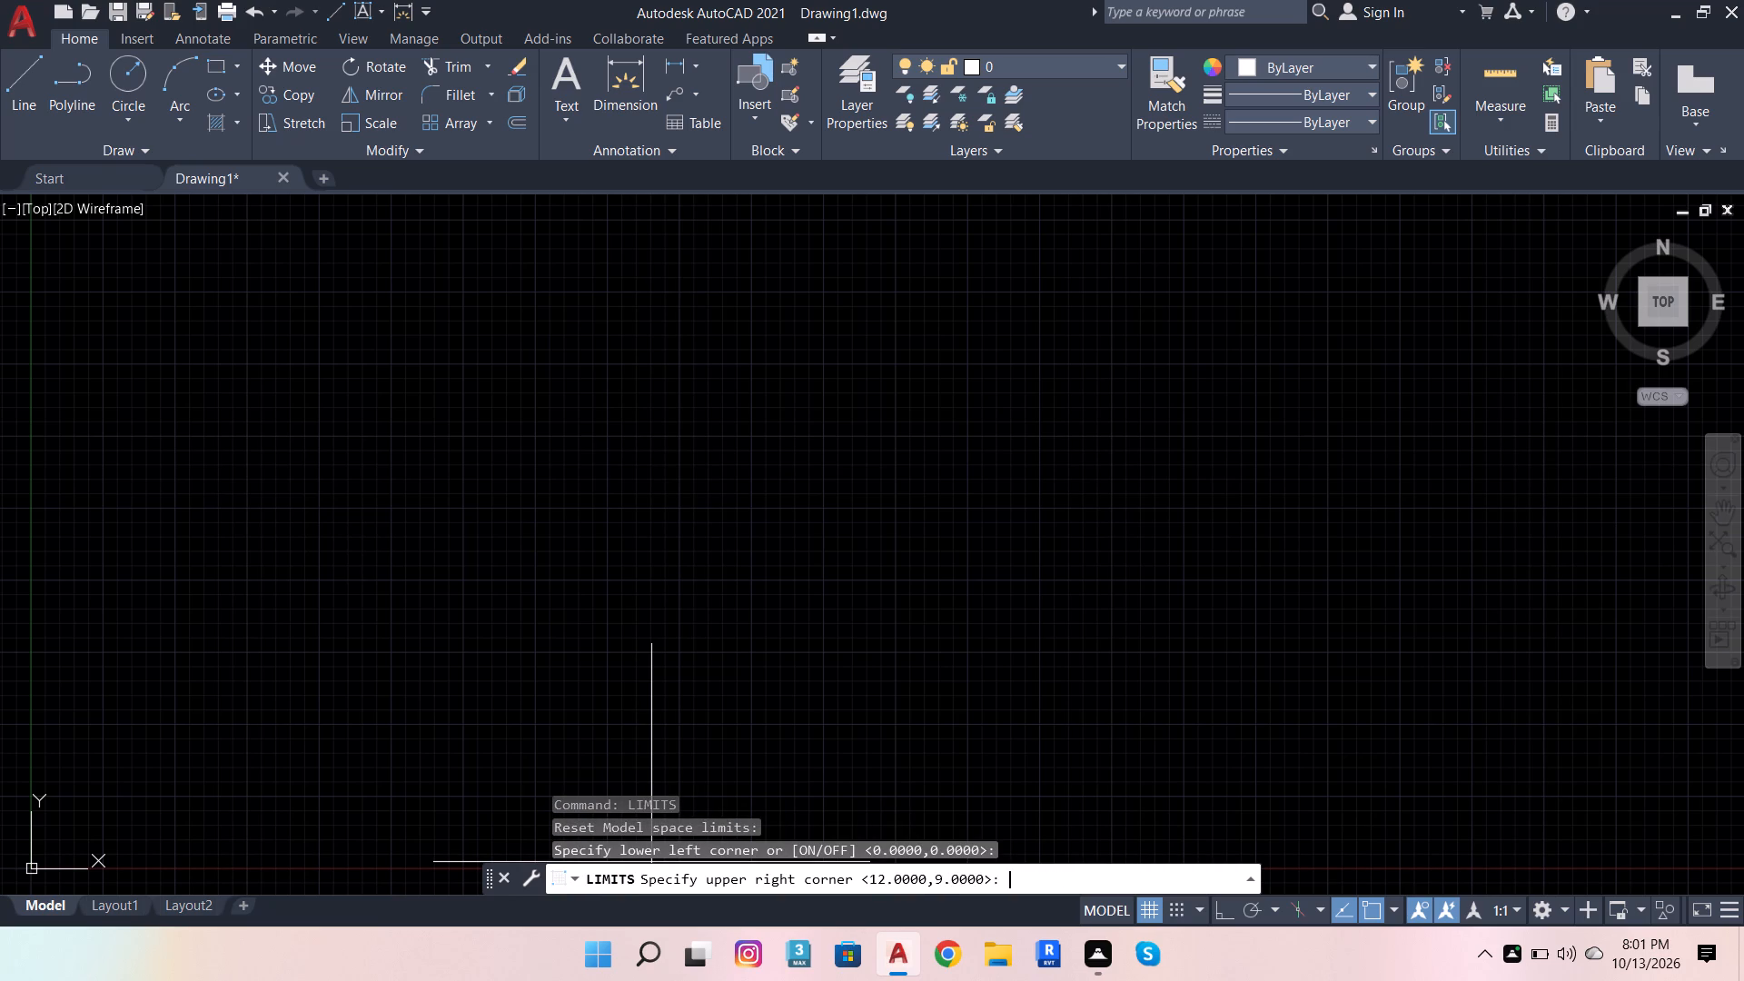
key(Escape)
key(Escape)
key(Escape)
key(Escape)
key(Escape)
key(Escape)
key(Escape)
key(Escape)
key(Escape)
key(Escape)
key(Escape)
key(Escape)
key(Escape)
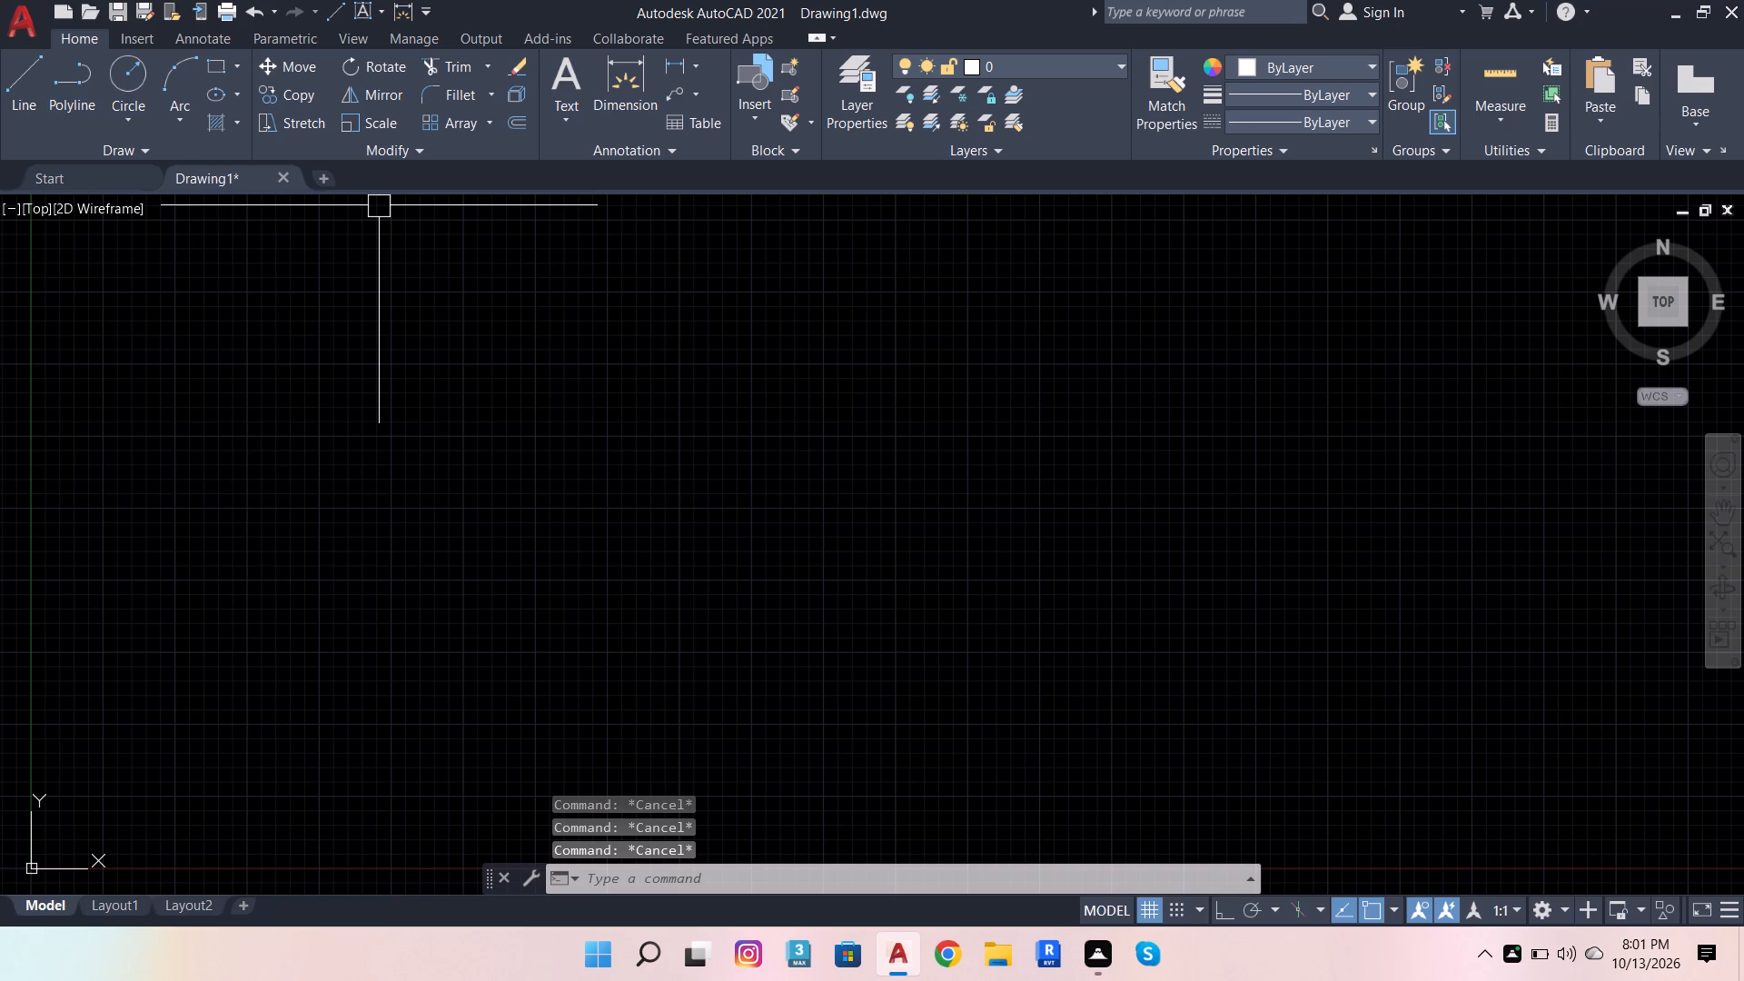
Set the drawing units to Architectural length type with a precision of 0'-0".
text(UI)
key(BackSpace)
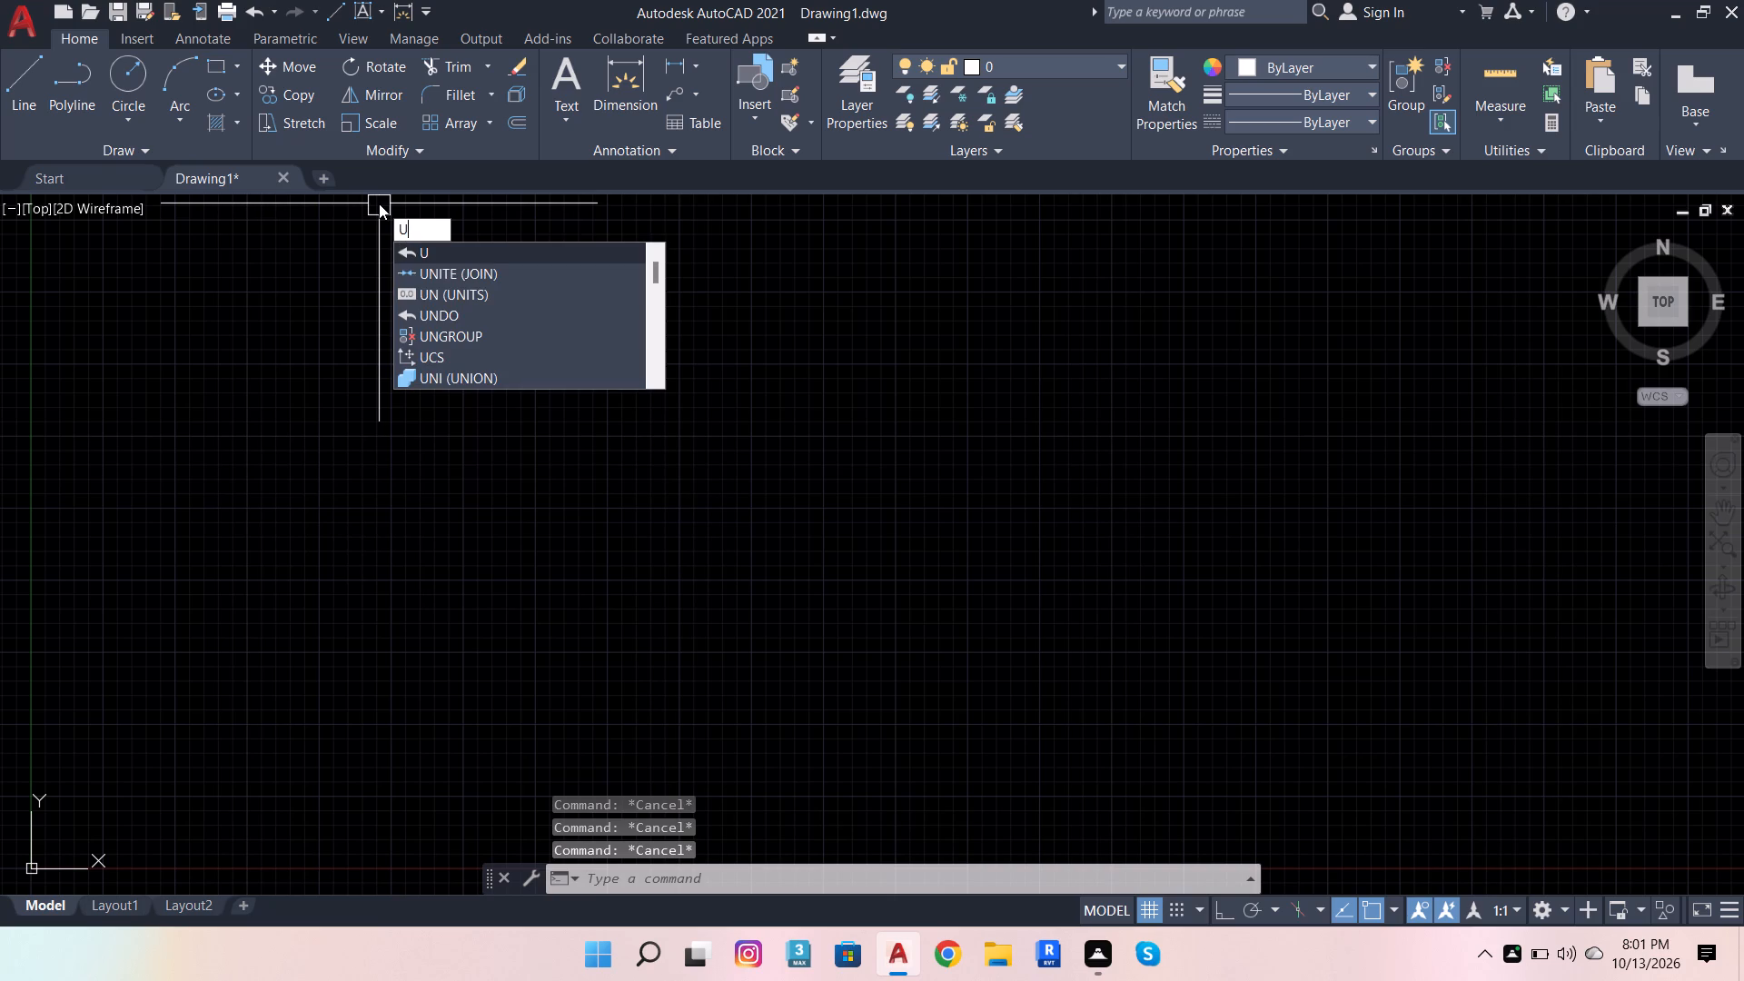
click(432, 286)
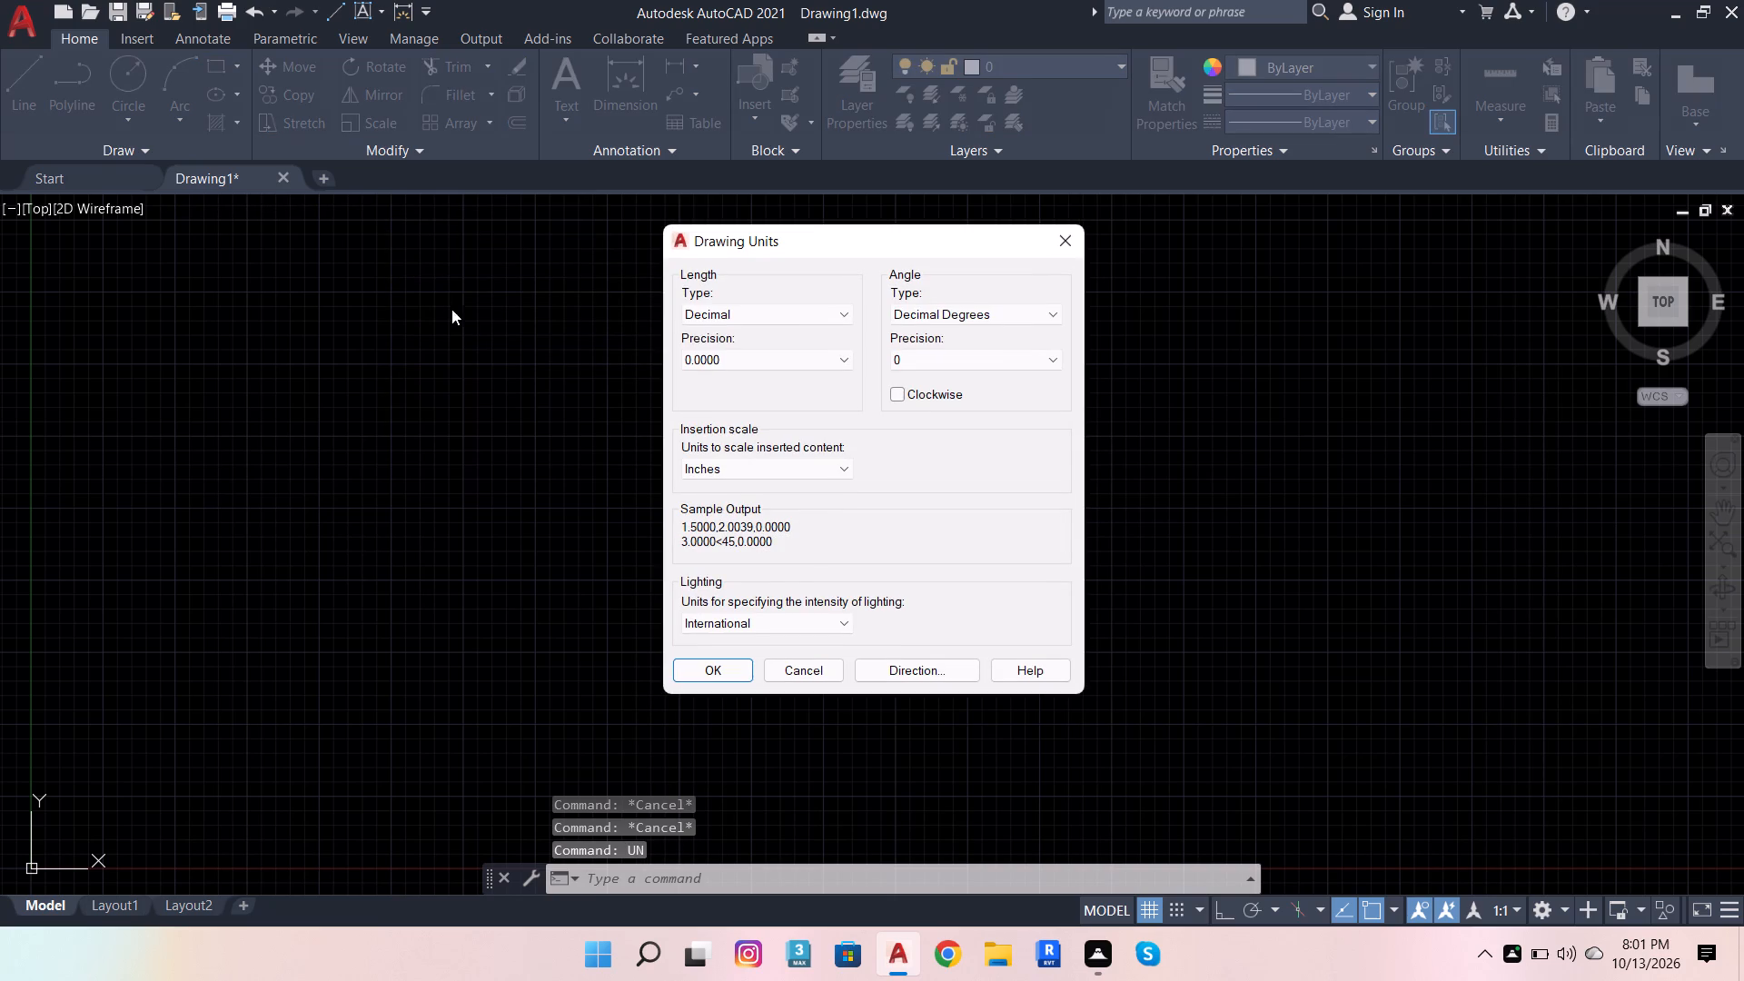
click(734, 317)
click(743, 339)
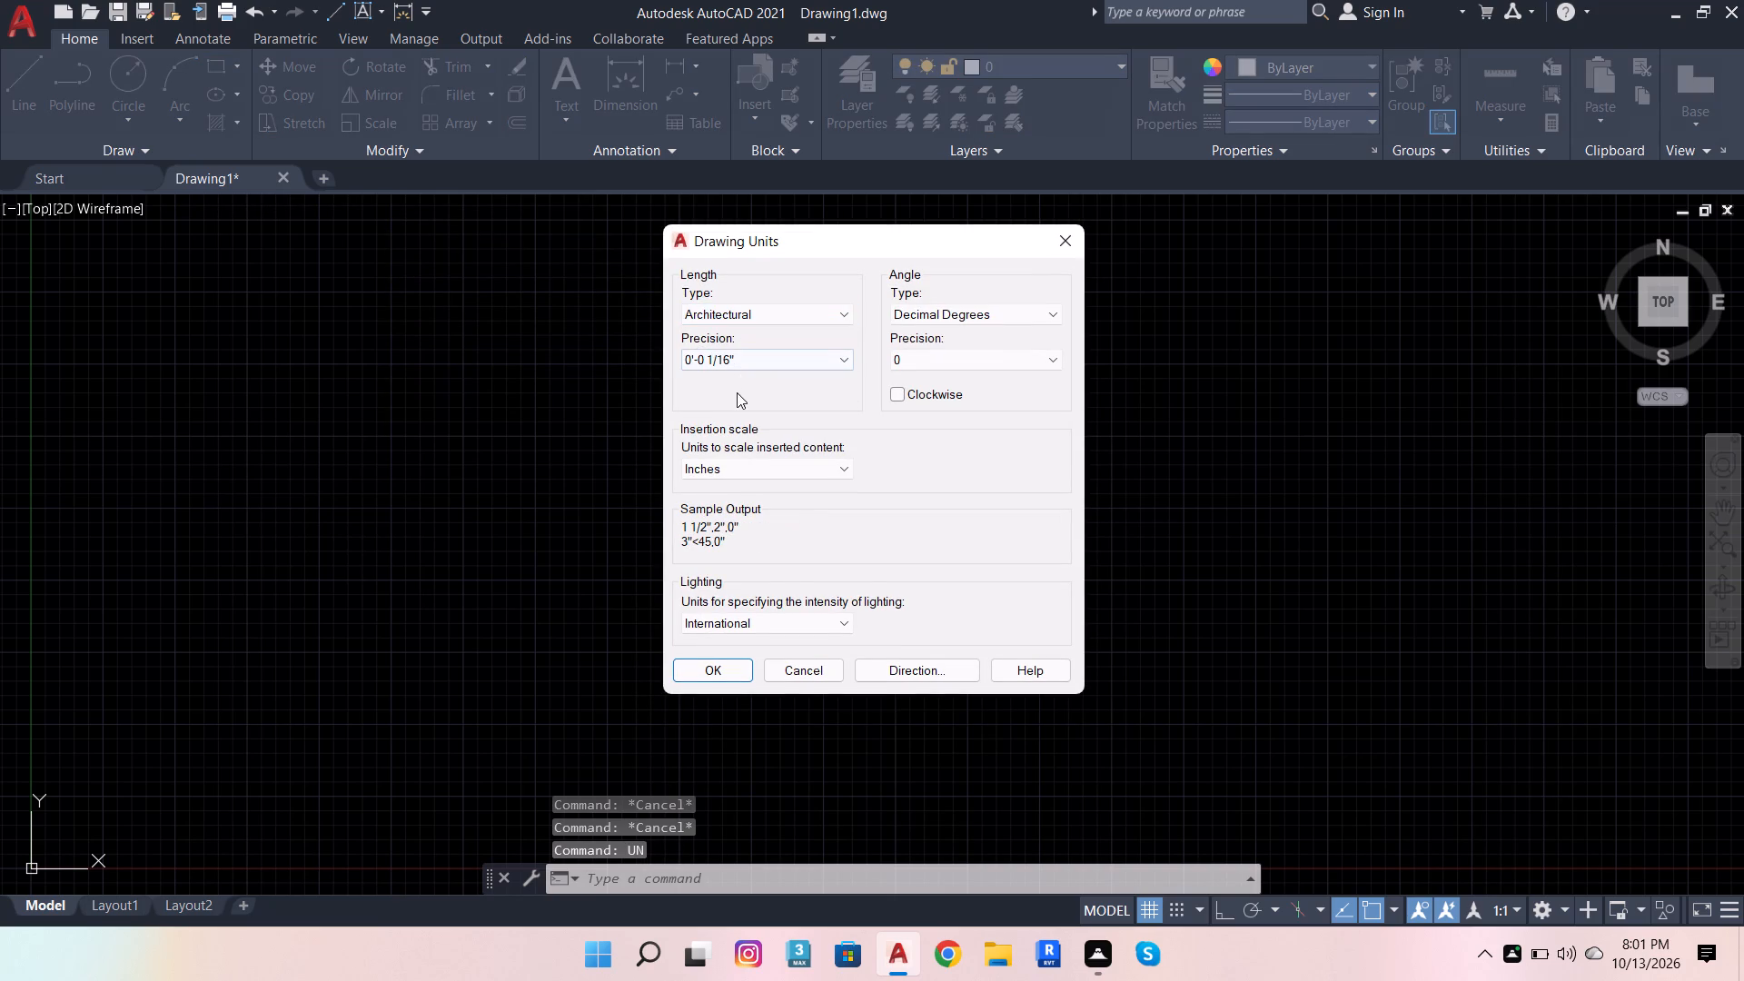
click(730, 359)
click(730, 380)
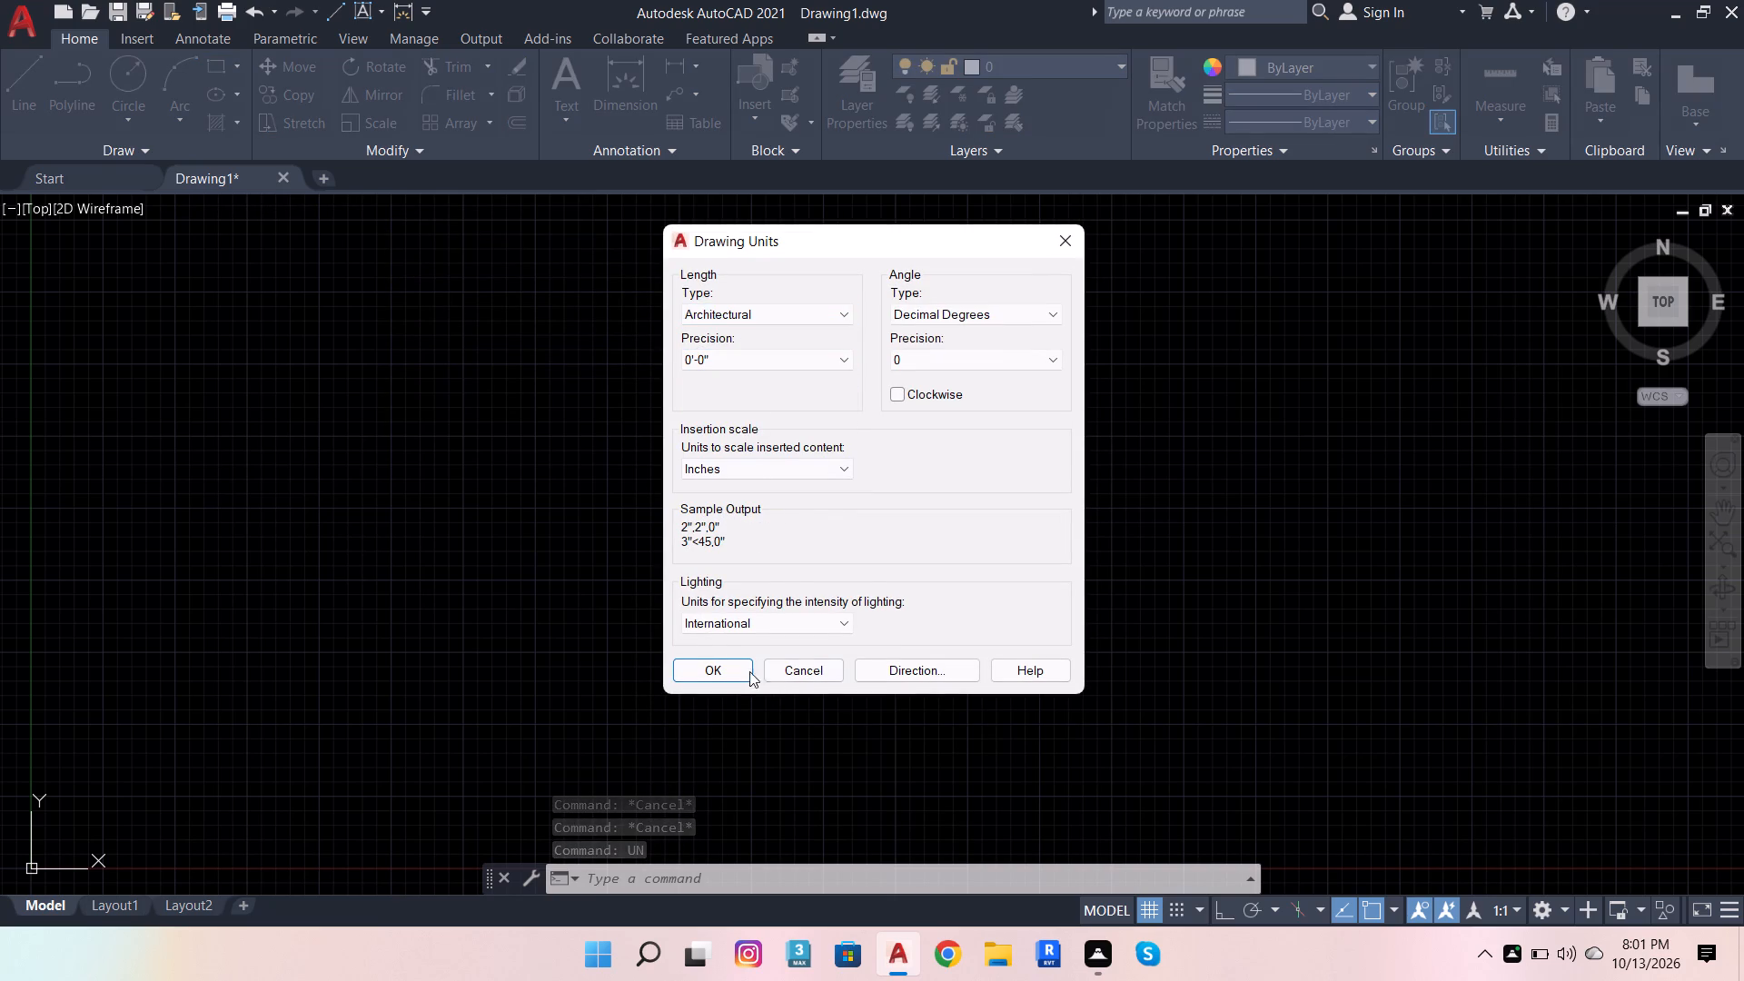
click(718, 677)
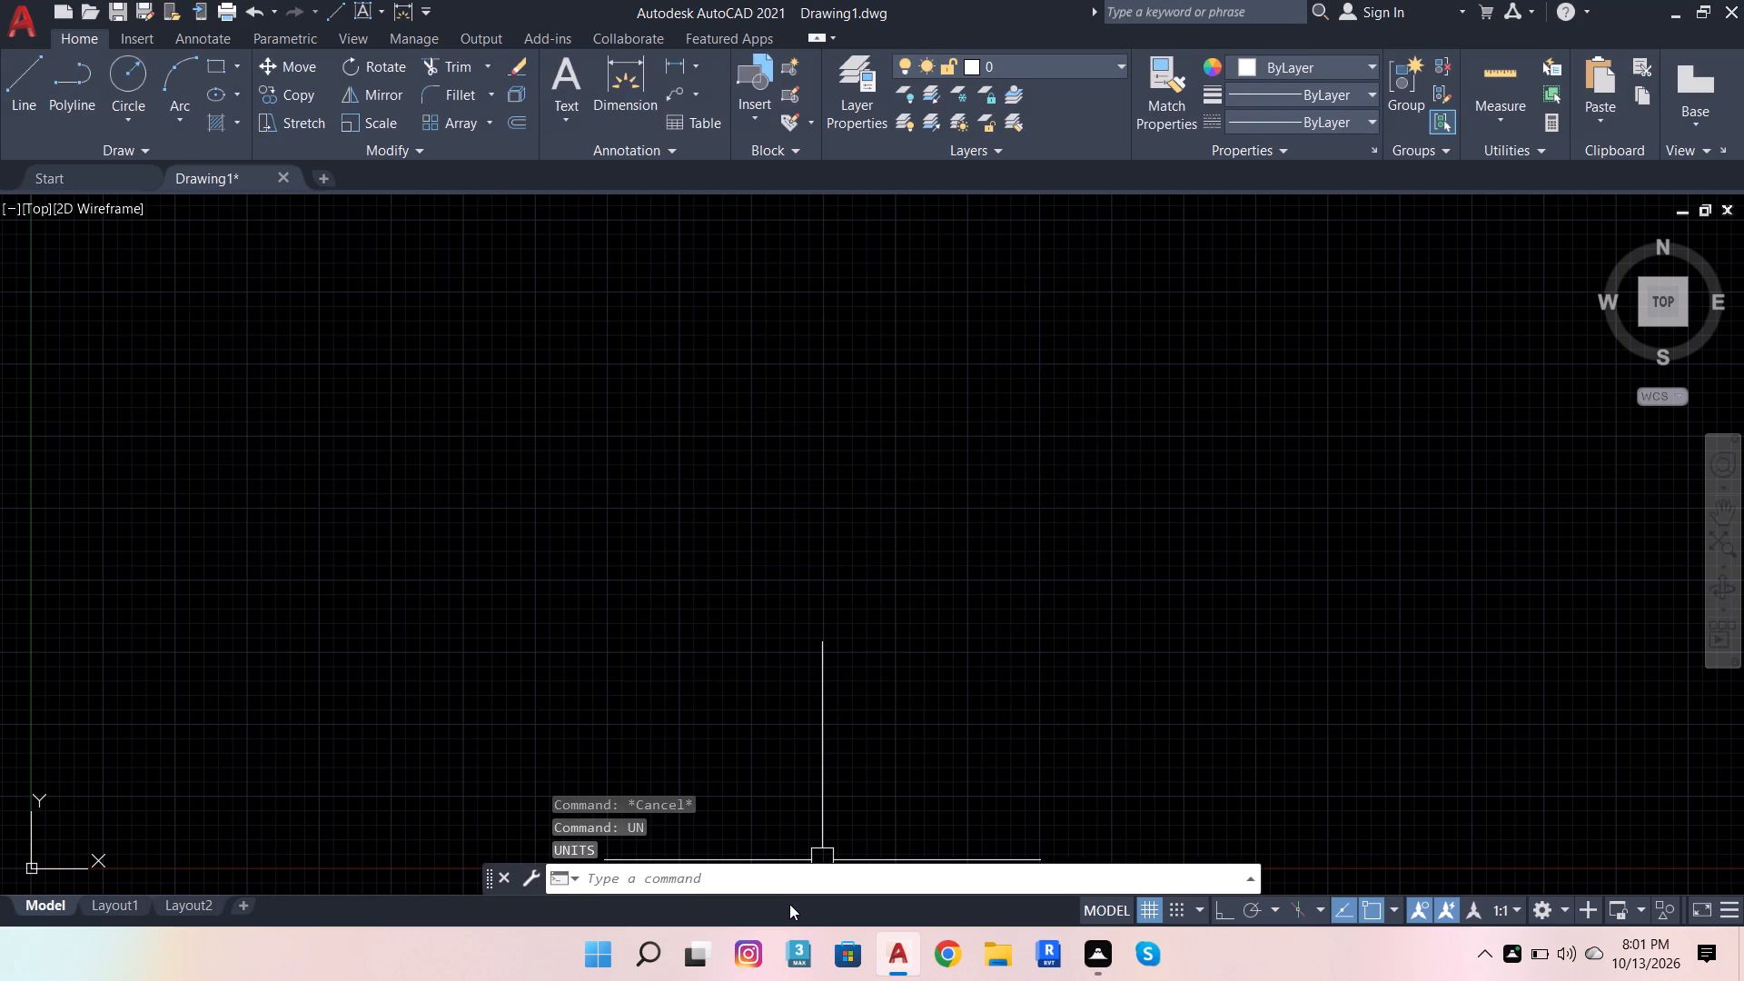
Set the model space limits with the default lower left corner and upper right corner 60',90', and zoom to all.
click(778, 886)
text(LIMIM)
key(BackSpace)
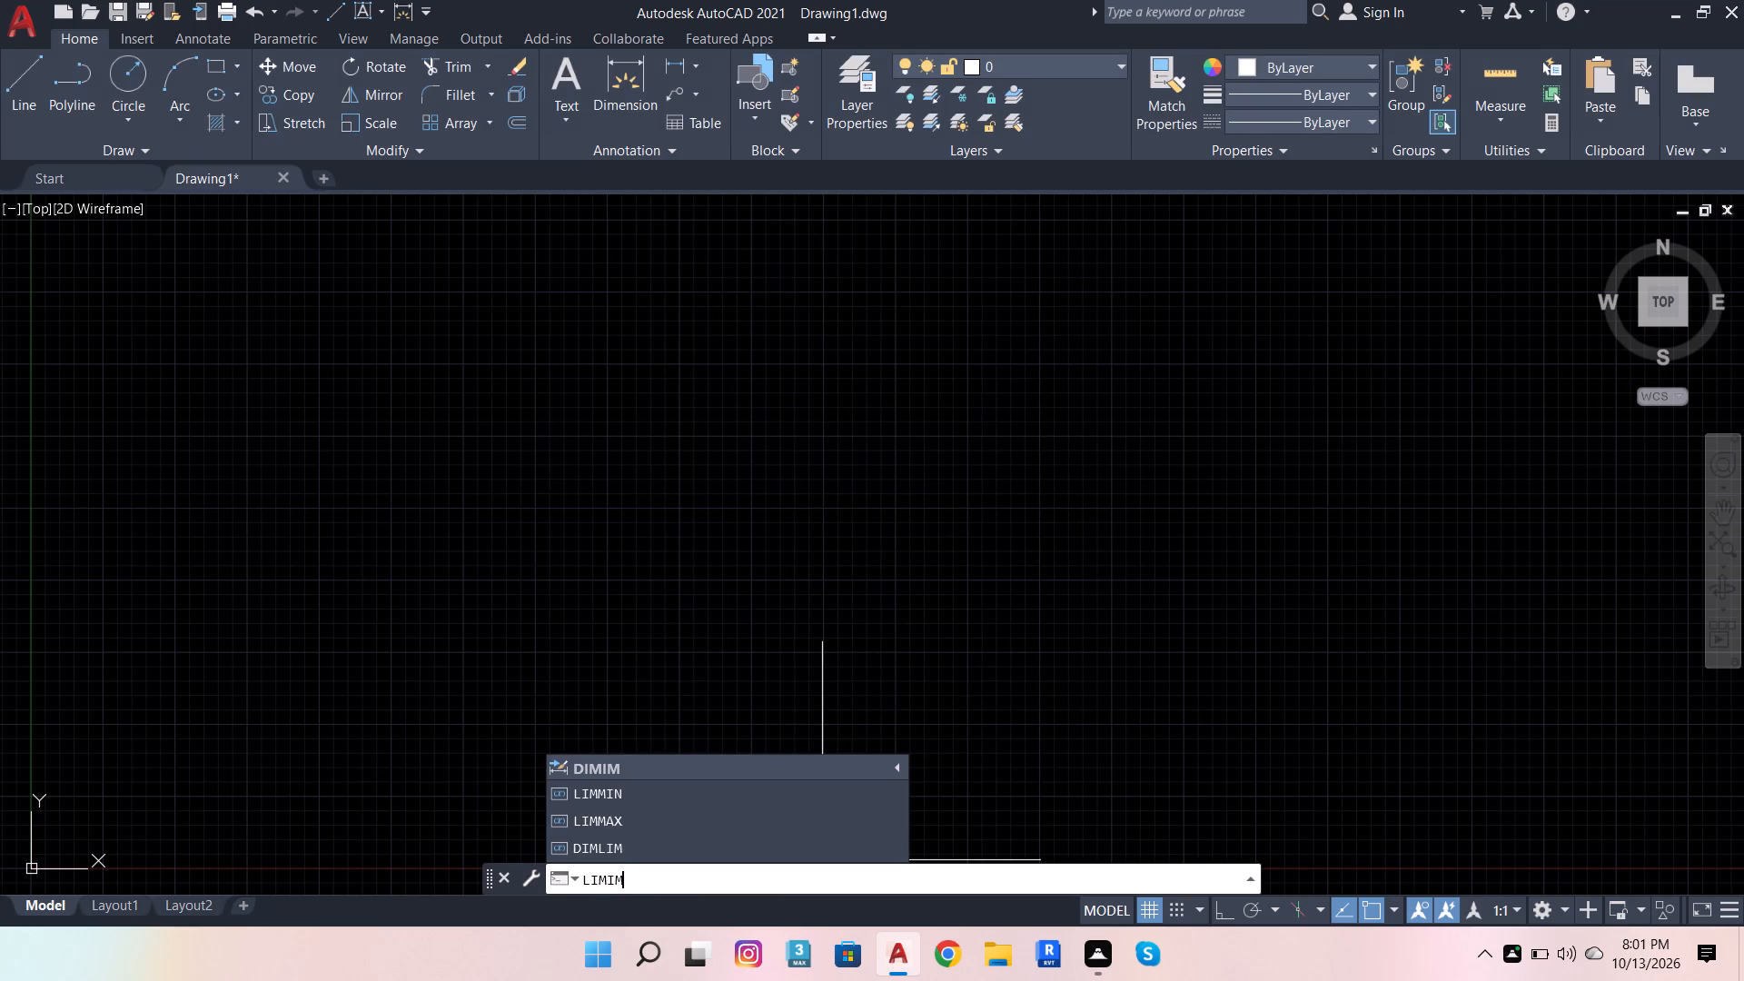
key(y)
key(BackSpace)
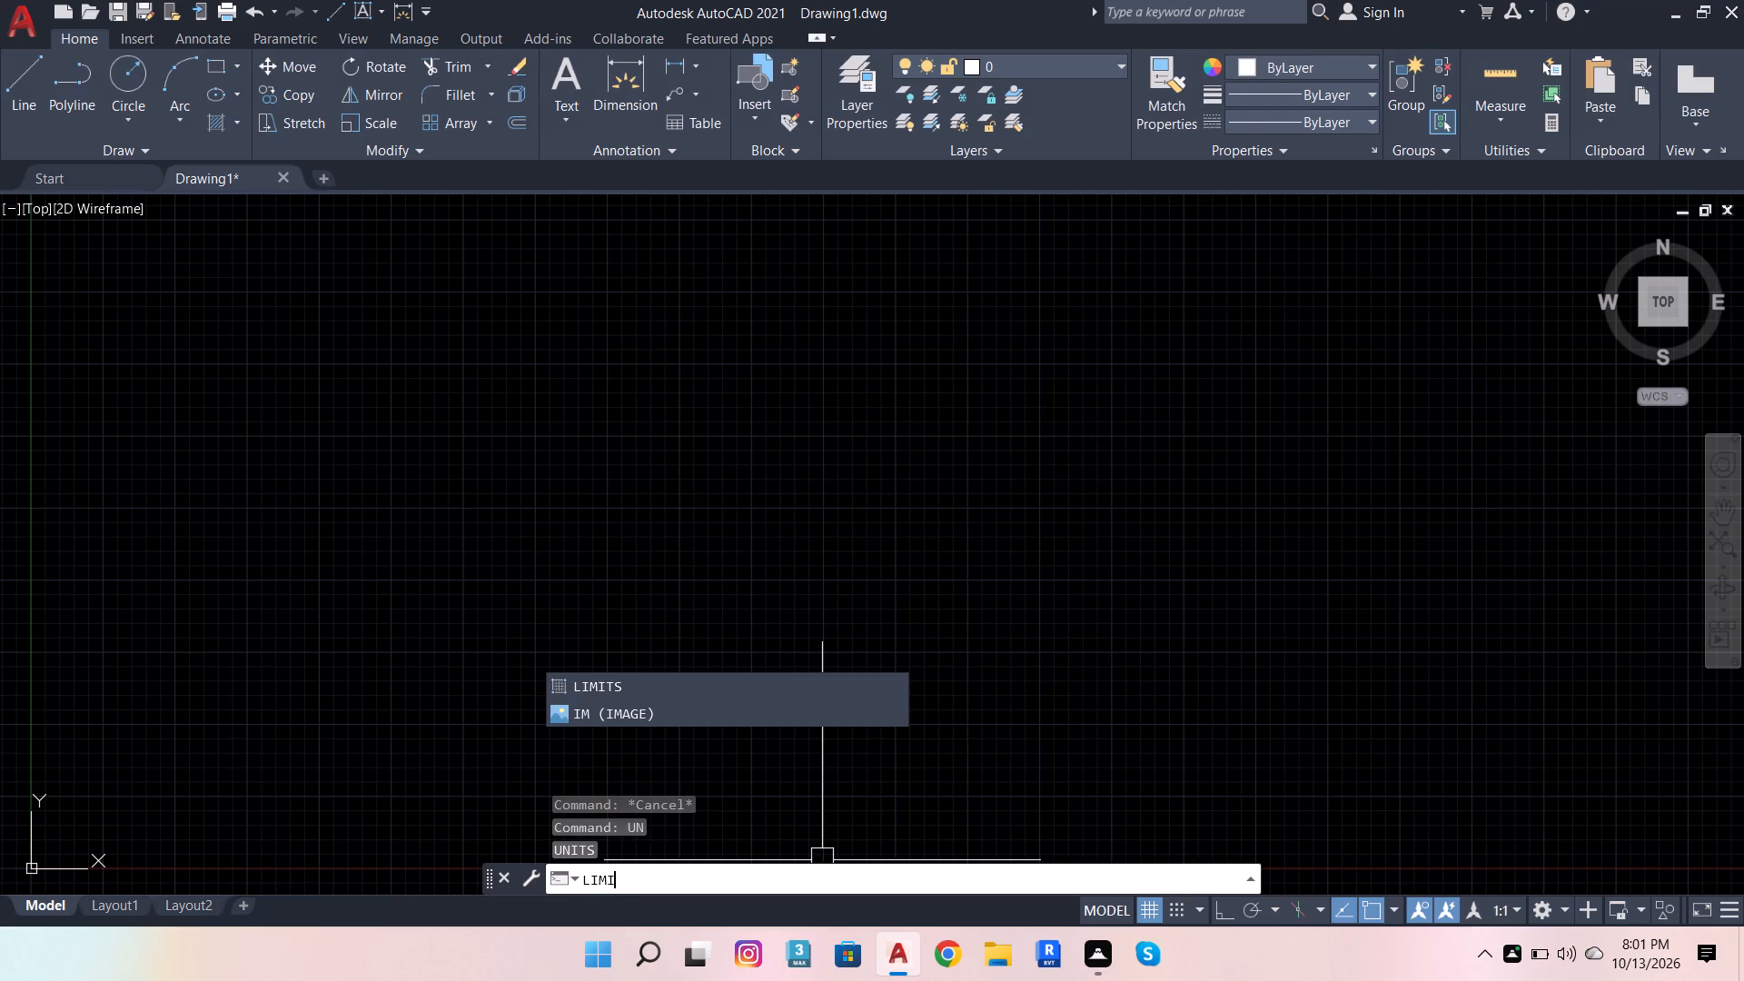
text(TSS)
key(BackSpace)
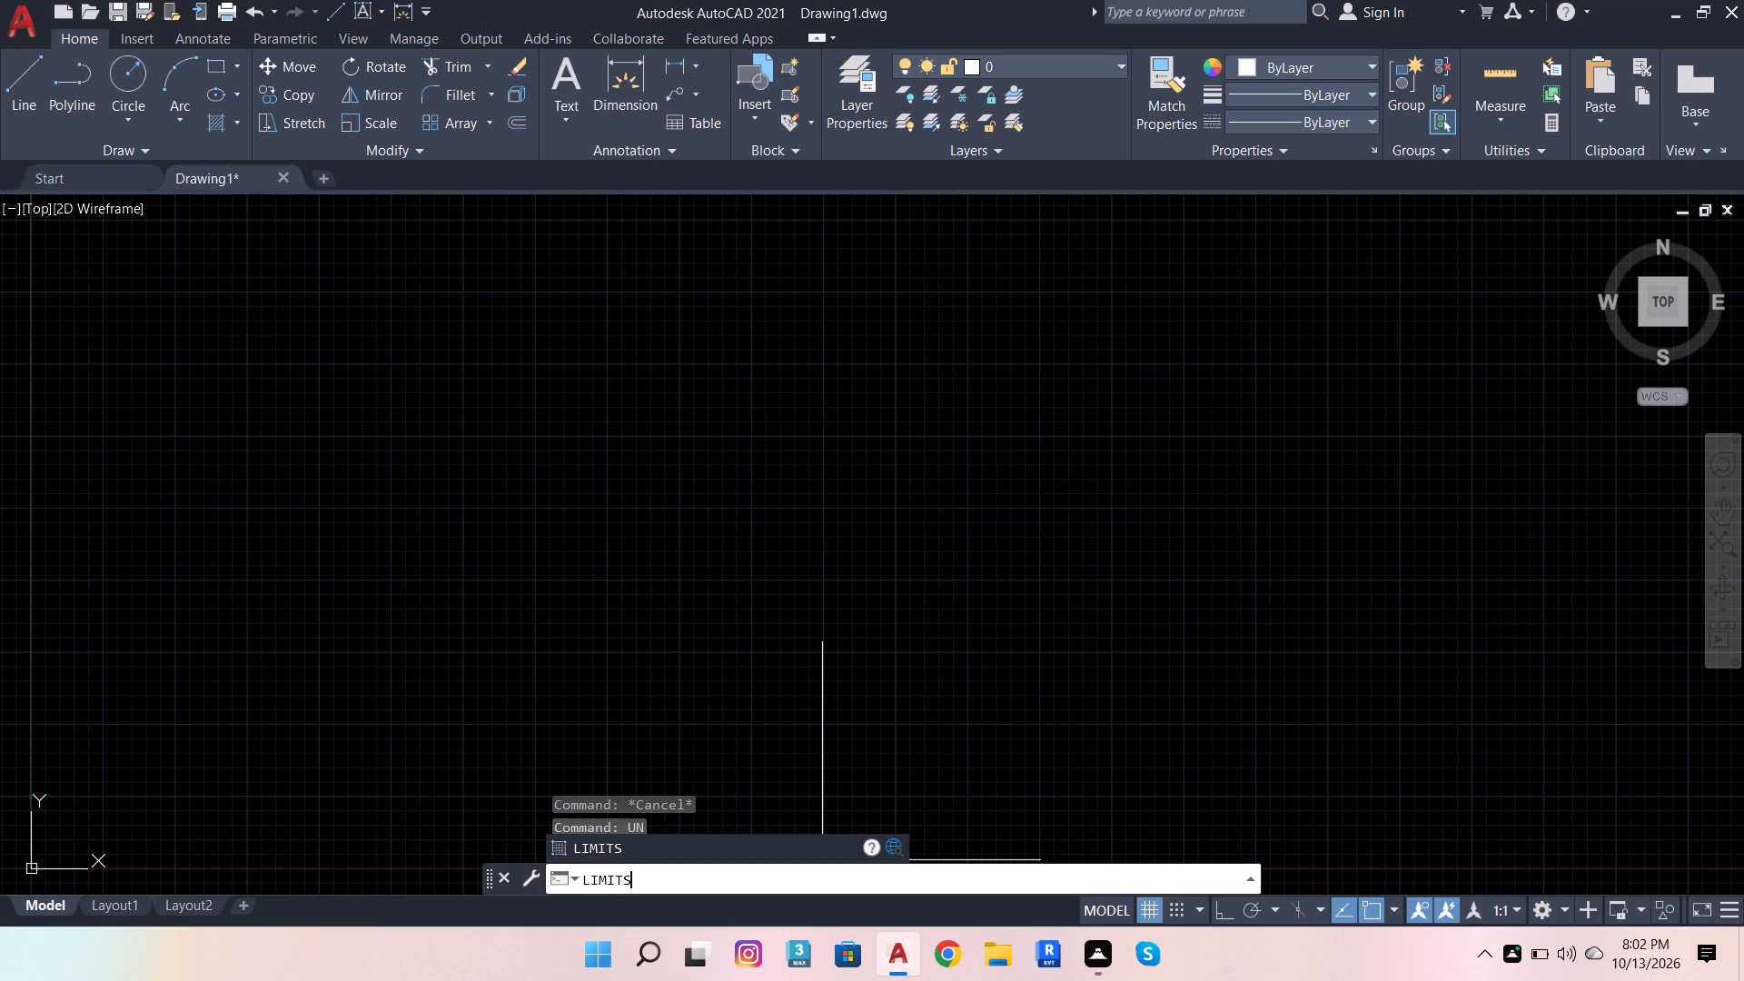
key(Return)
key(Return)
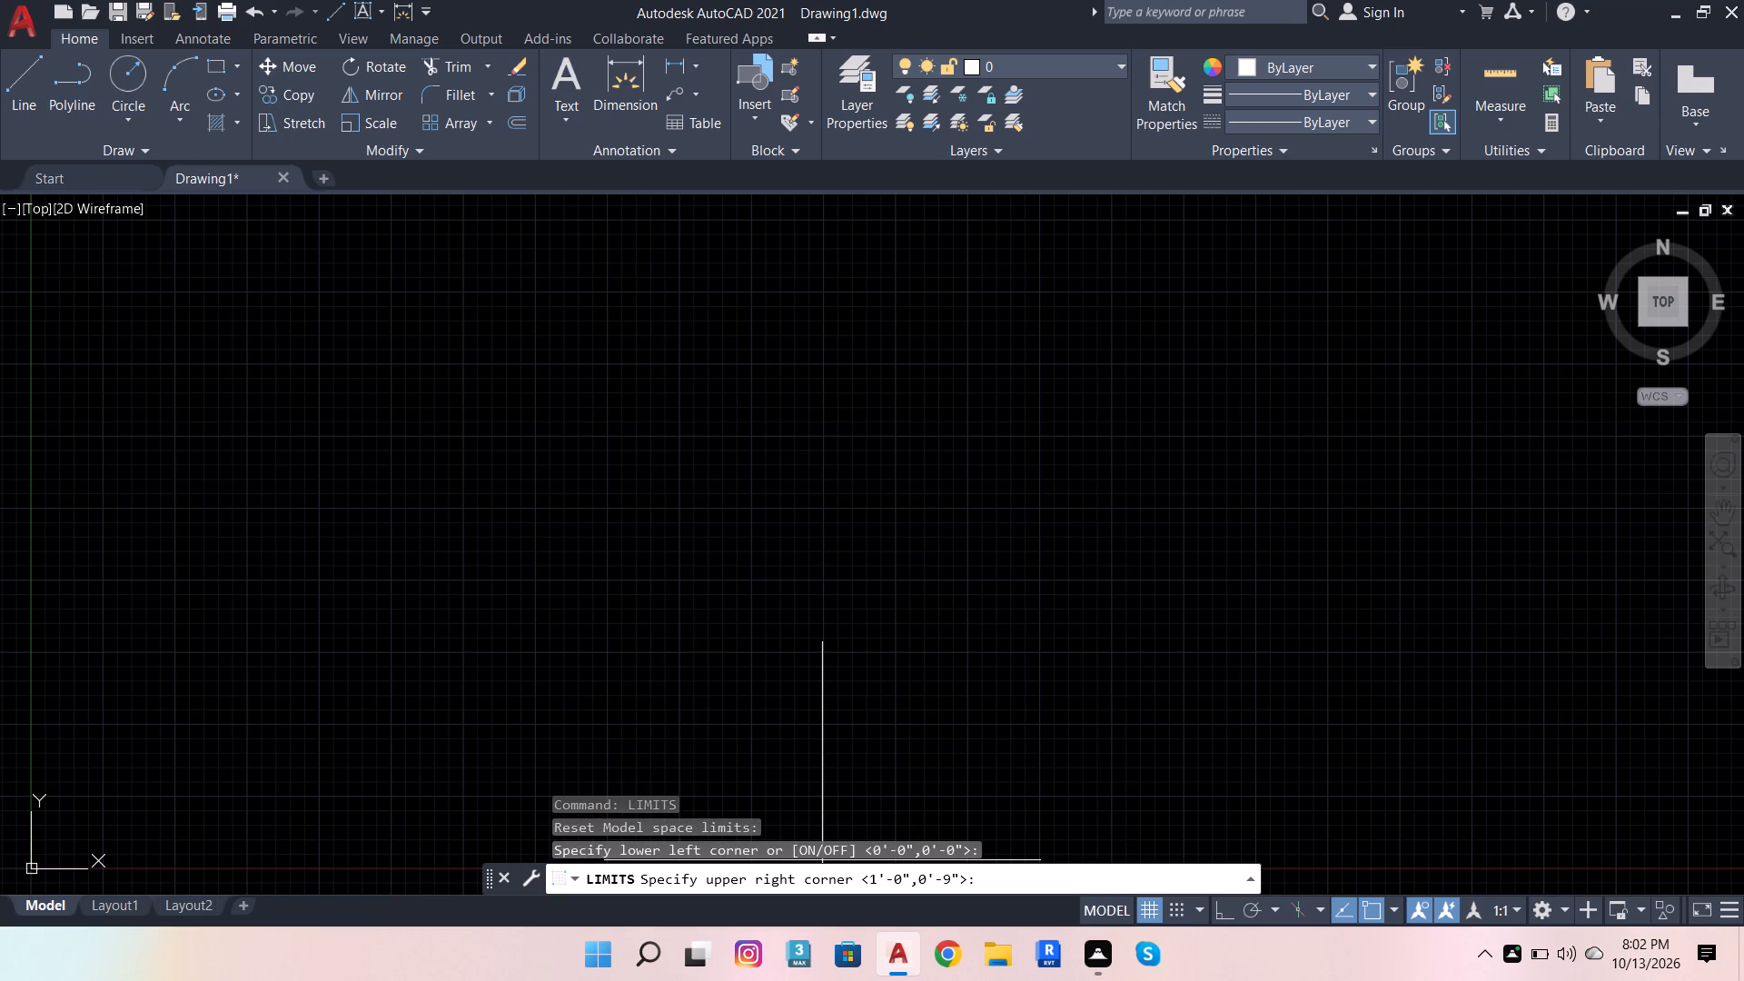
text(60',90')
key(Return)
key(z)
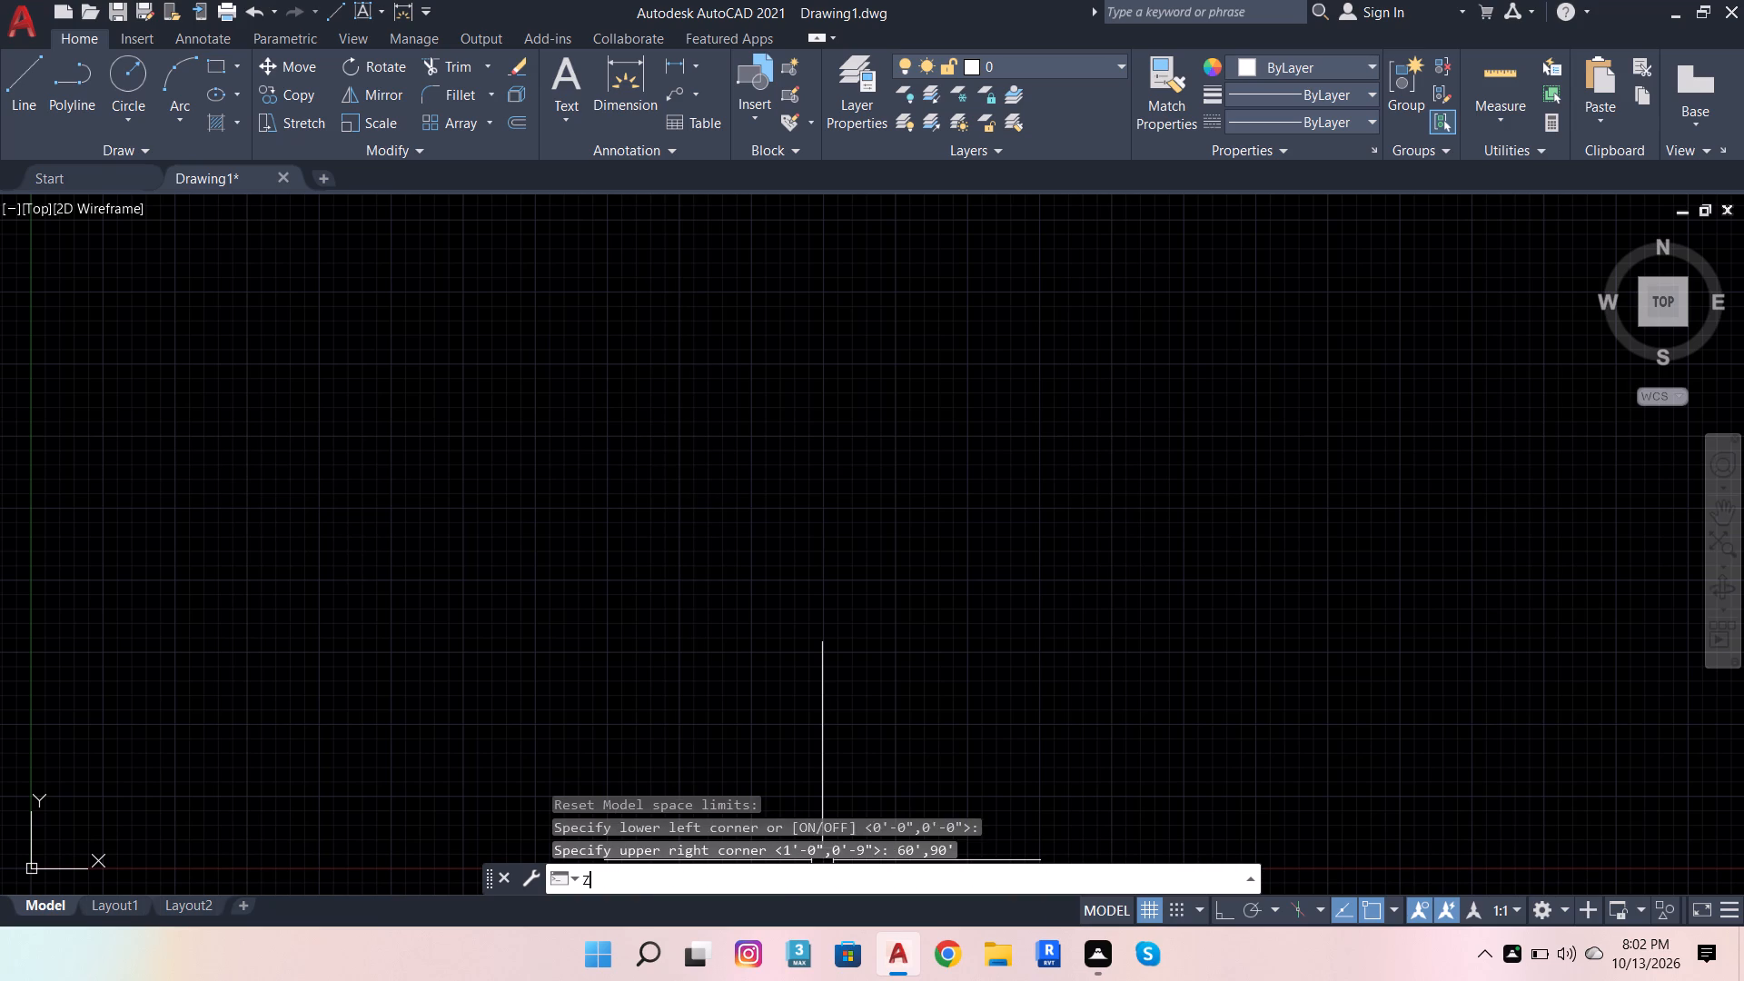
key(Return)
key(a)
key(Return)
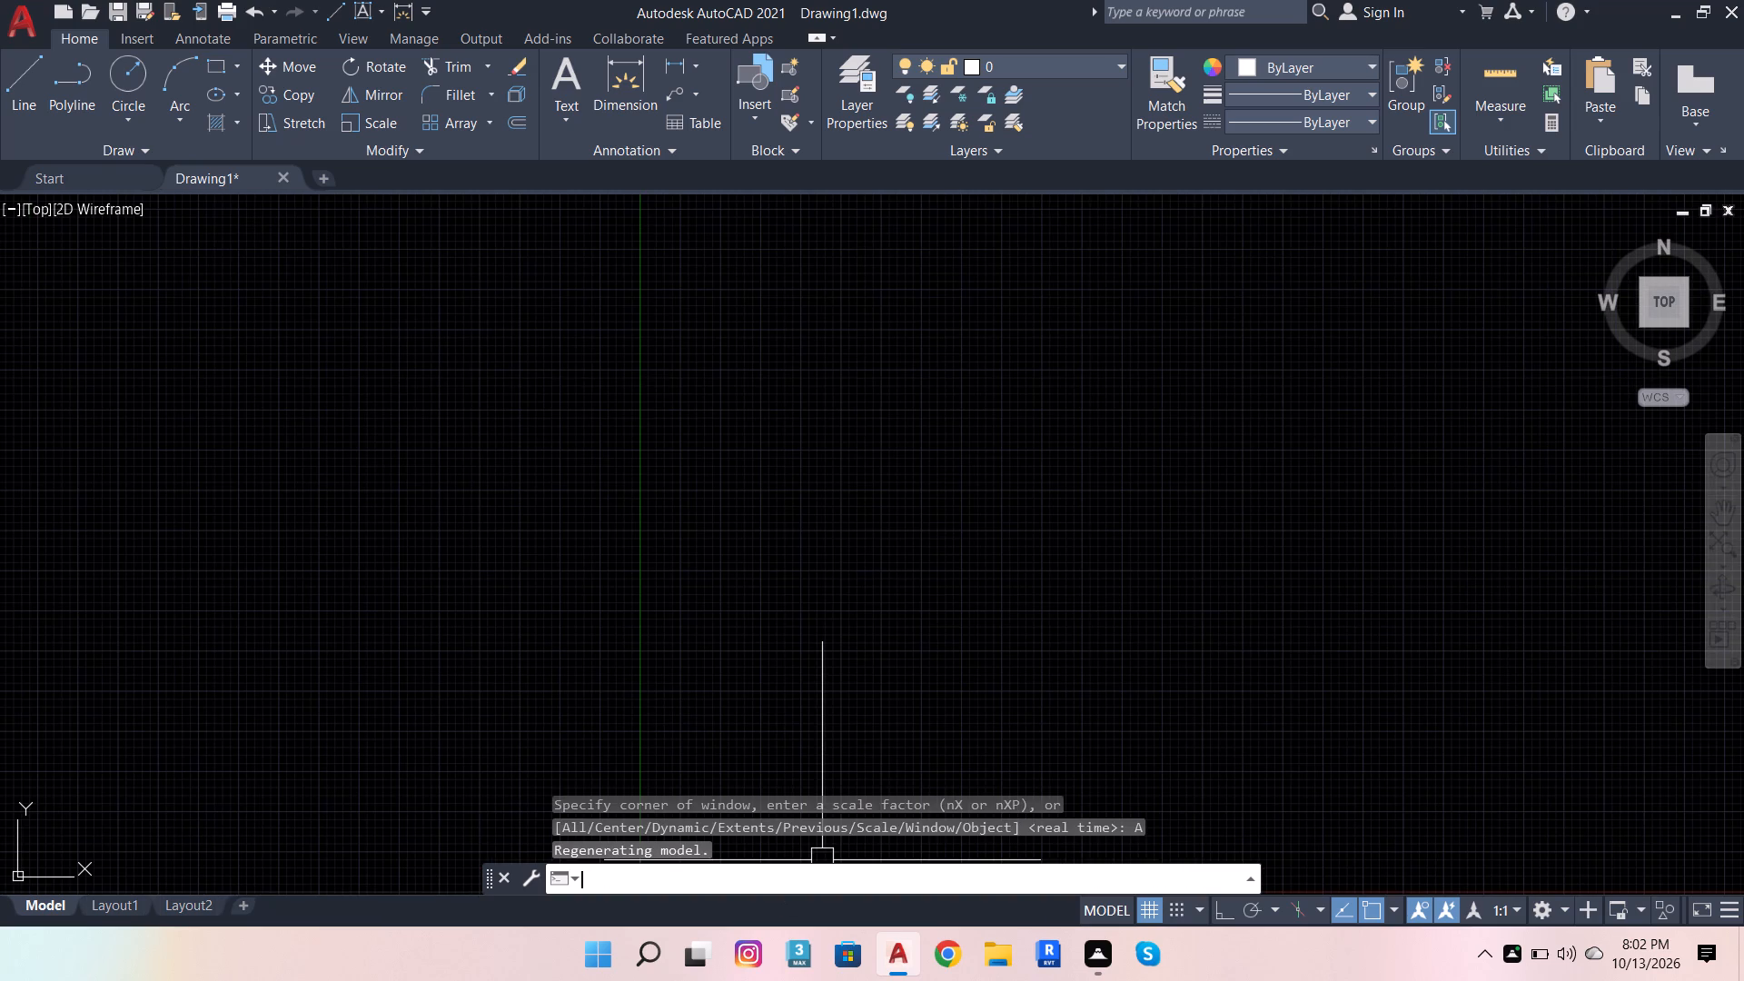
Paste the copied floor plan image just up and right of the origin, picking its scale and using Ortho for a 0° rotation.
scroll(561, 556, down, 1)
scroll(724, 597, up, 2)
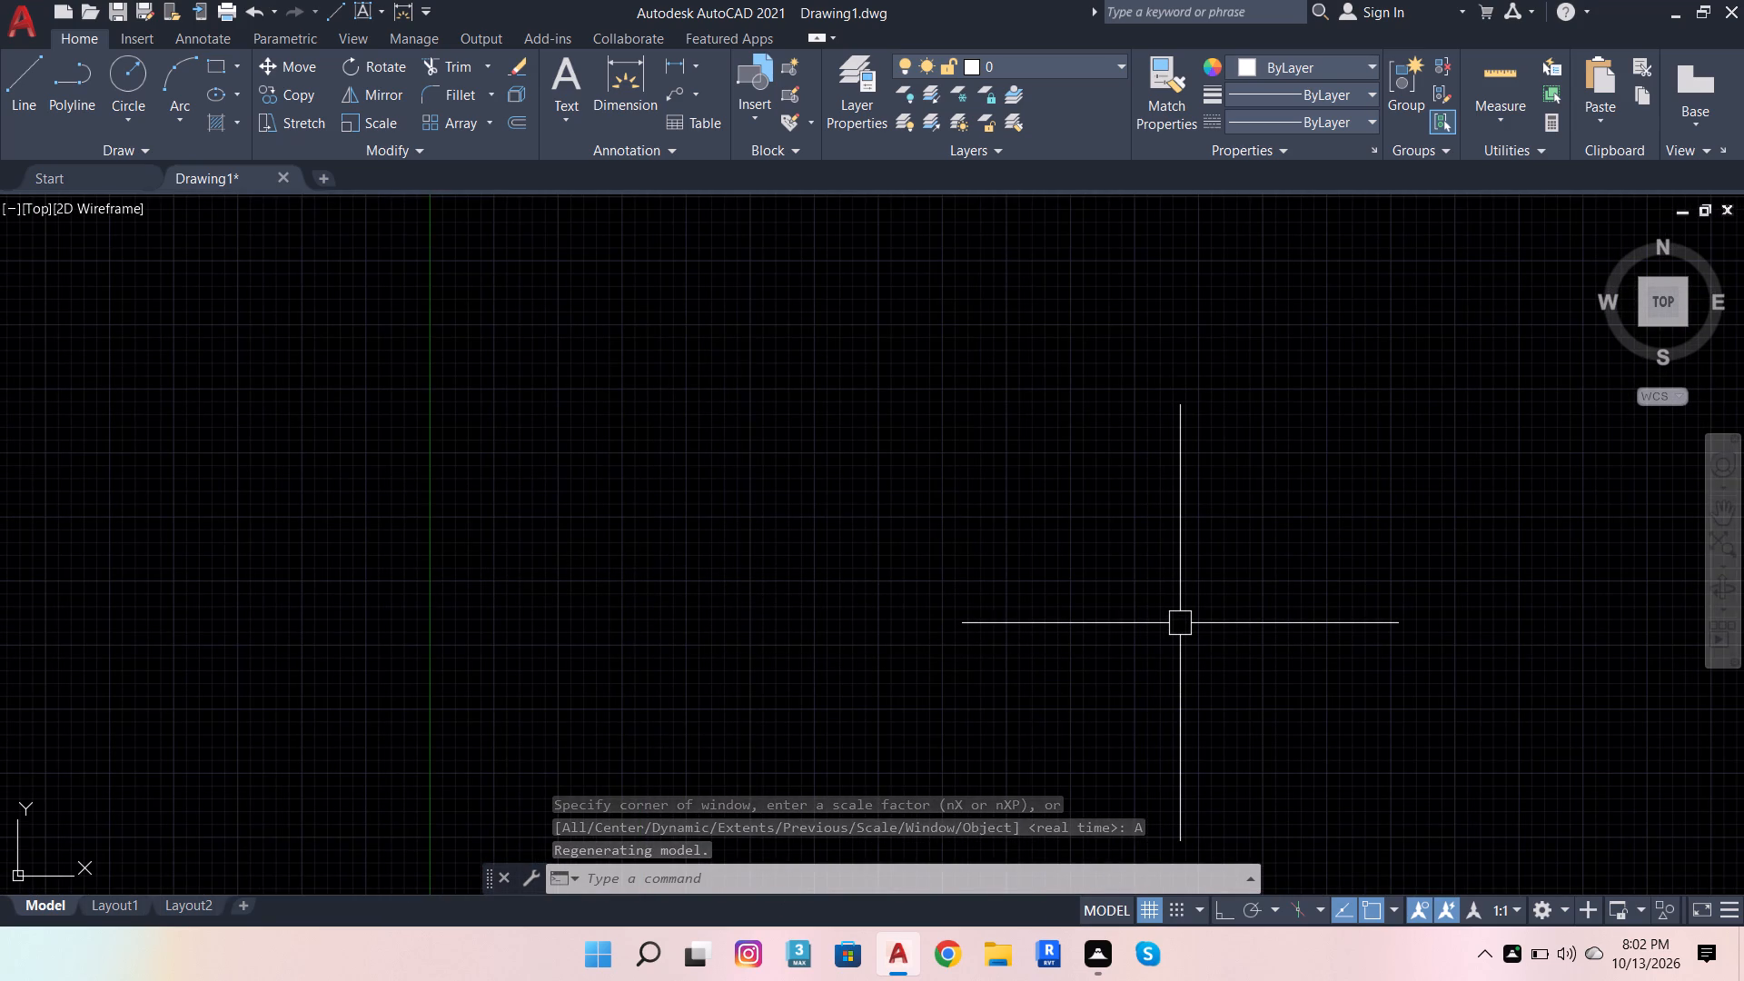
key(ctrl+v)
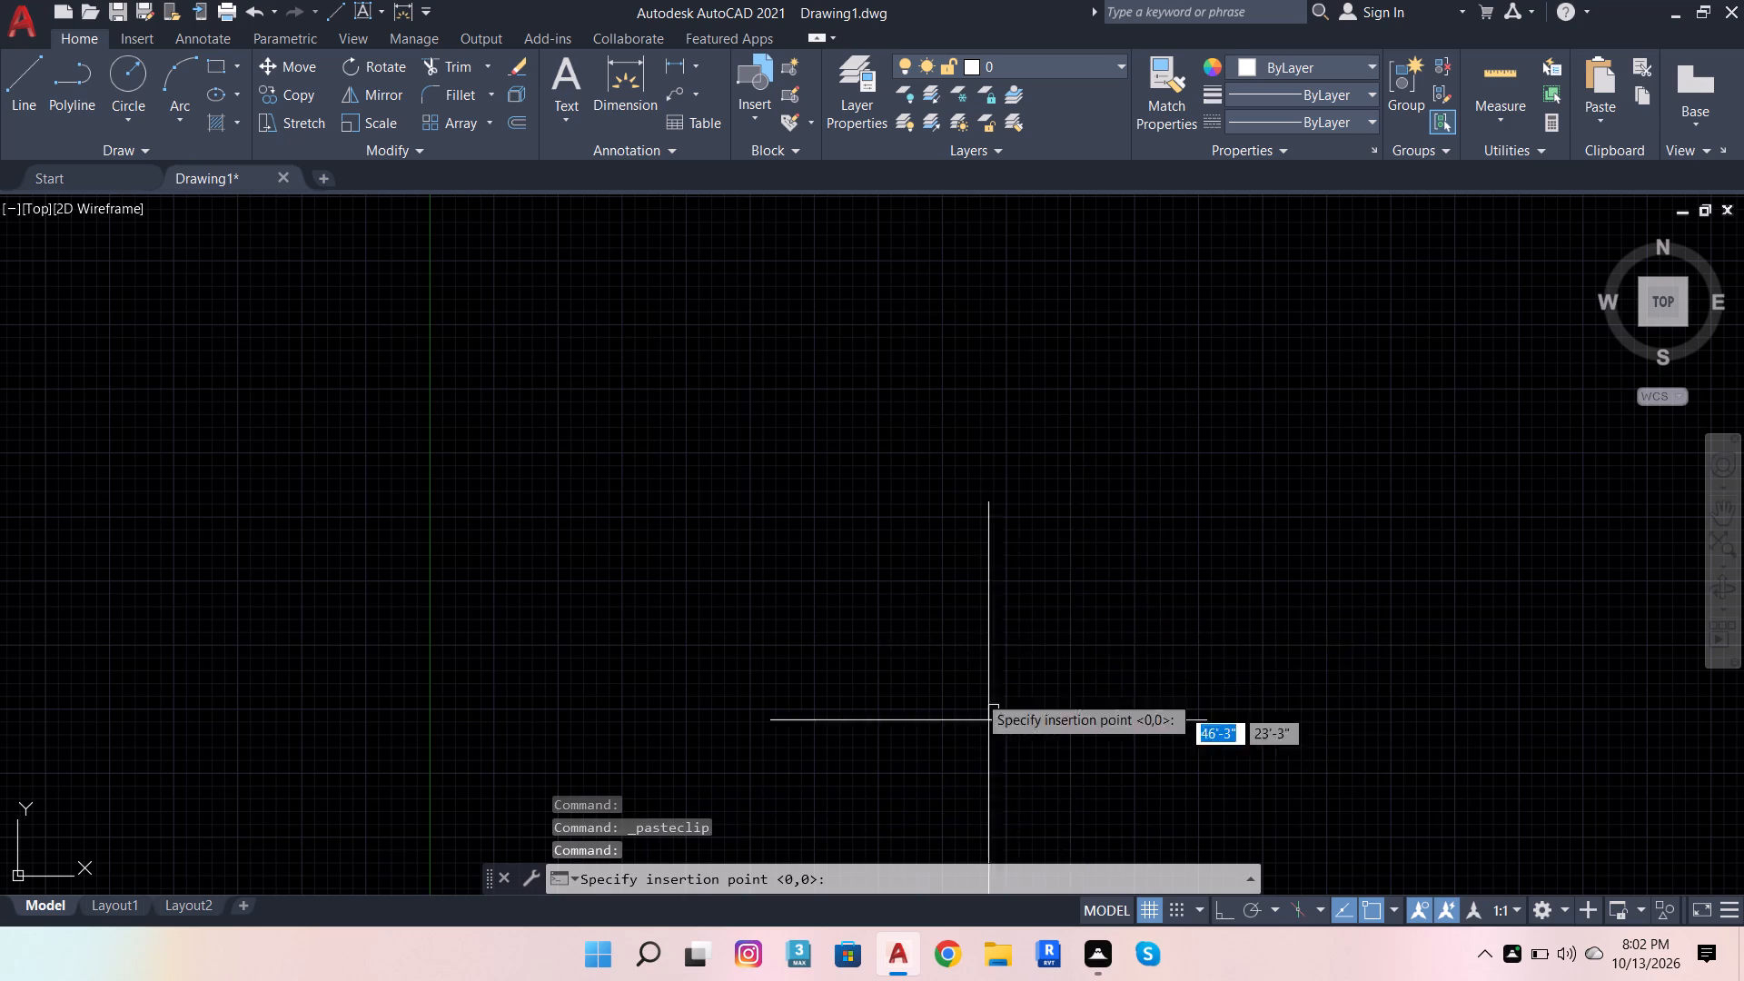
scroll(856, 574, down, 3)
scroll(823, 642, up, 3)
click(631, 732)
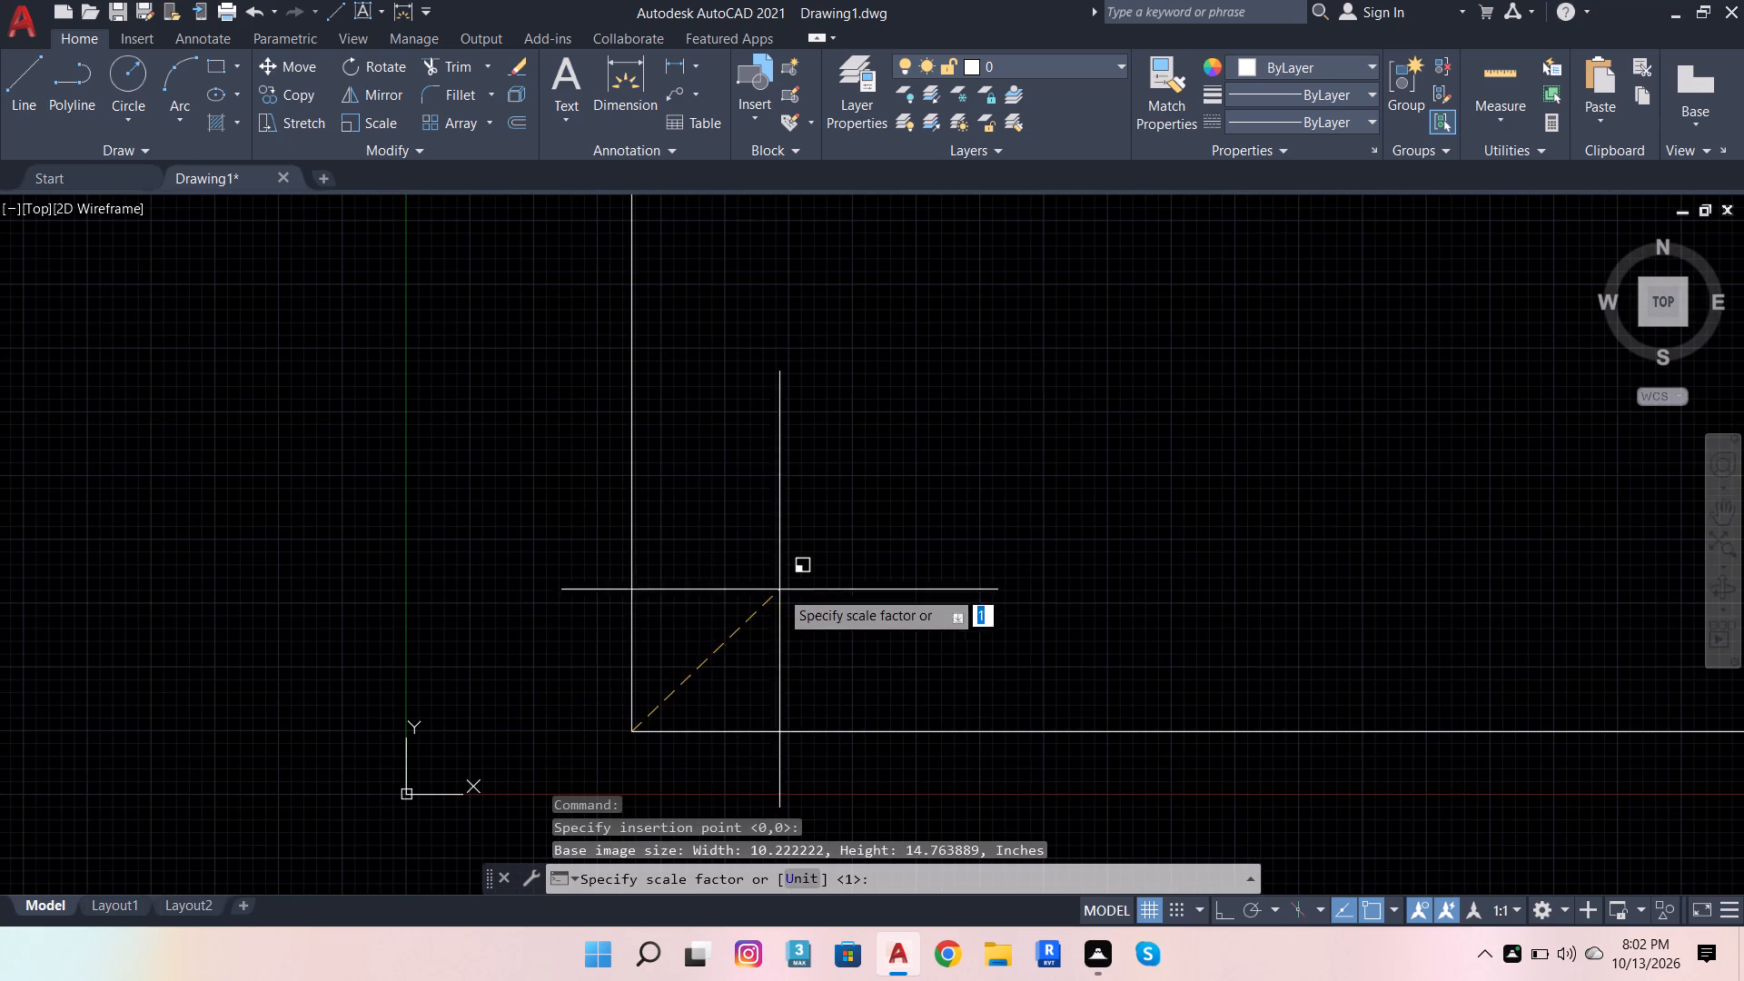
click(718, 633)
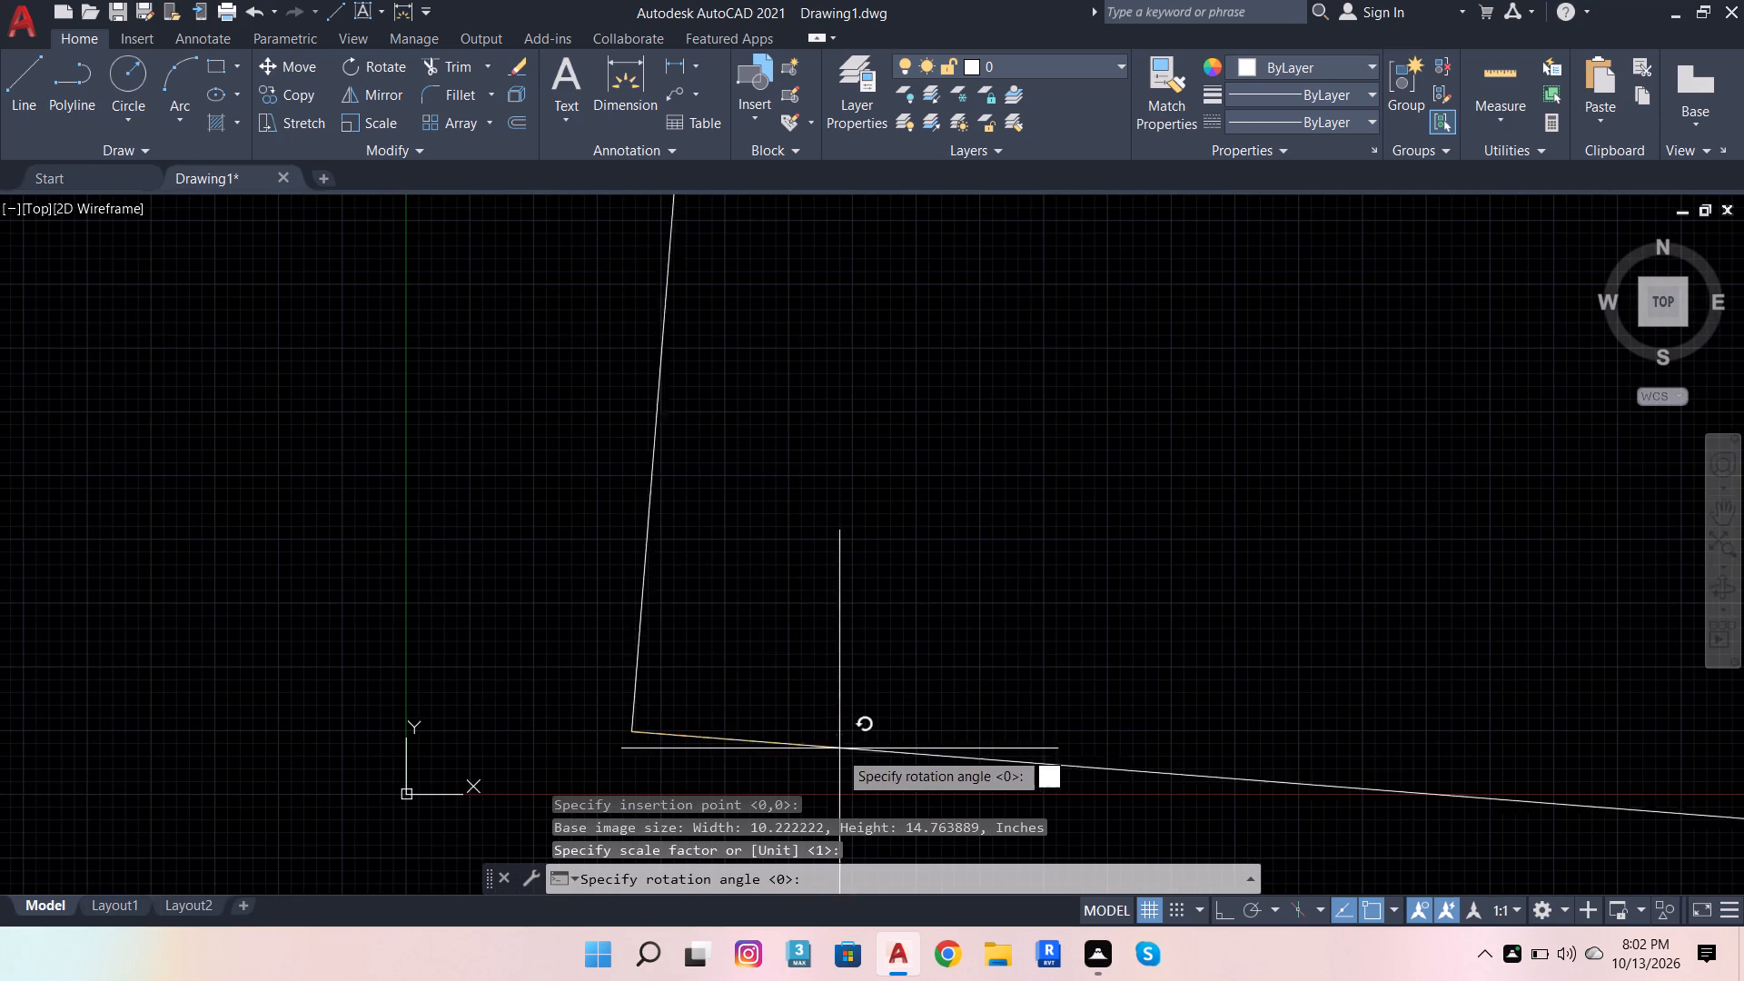
click(1224, 906)
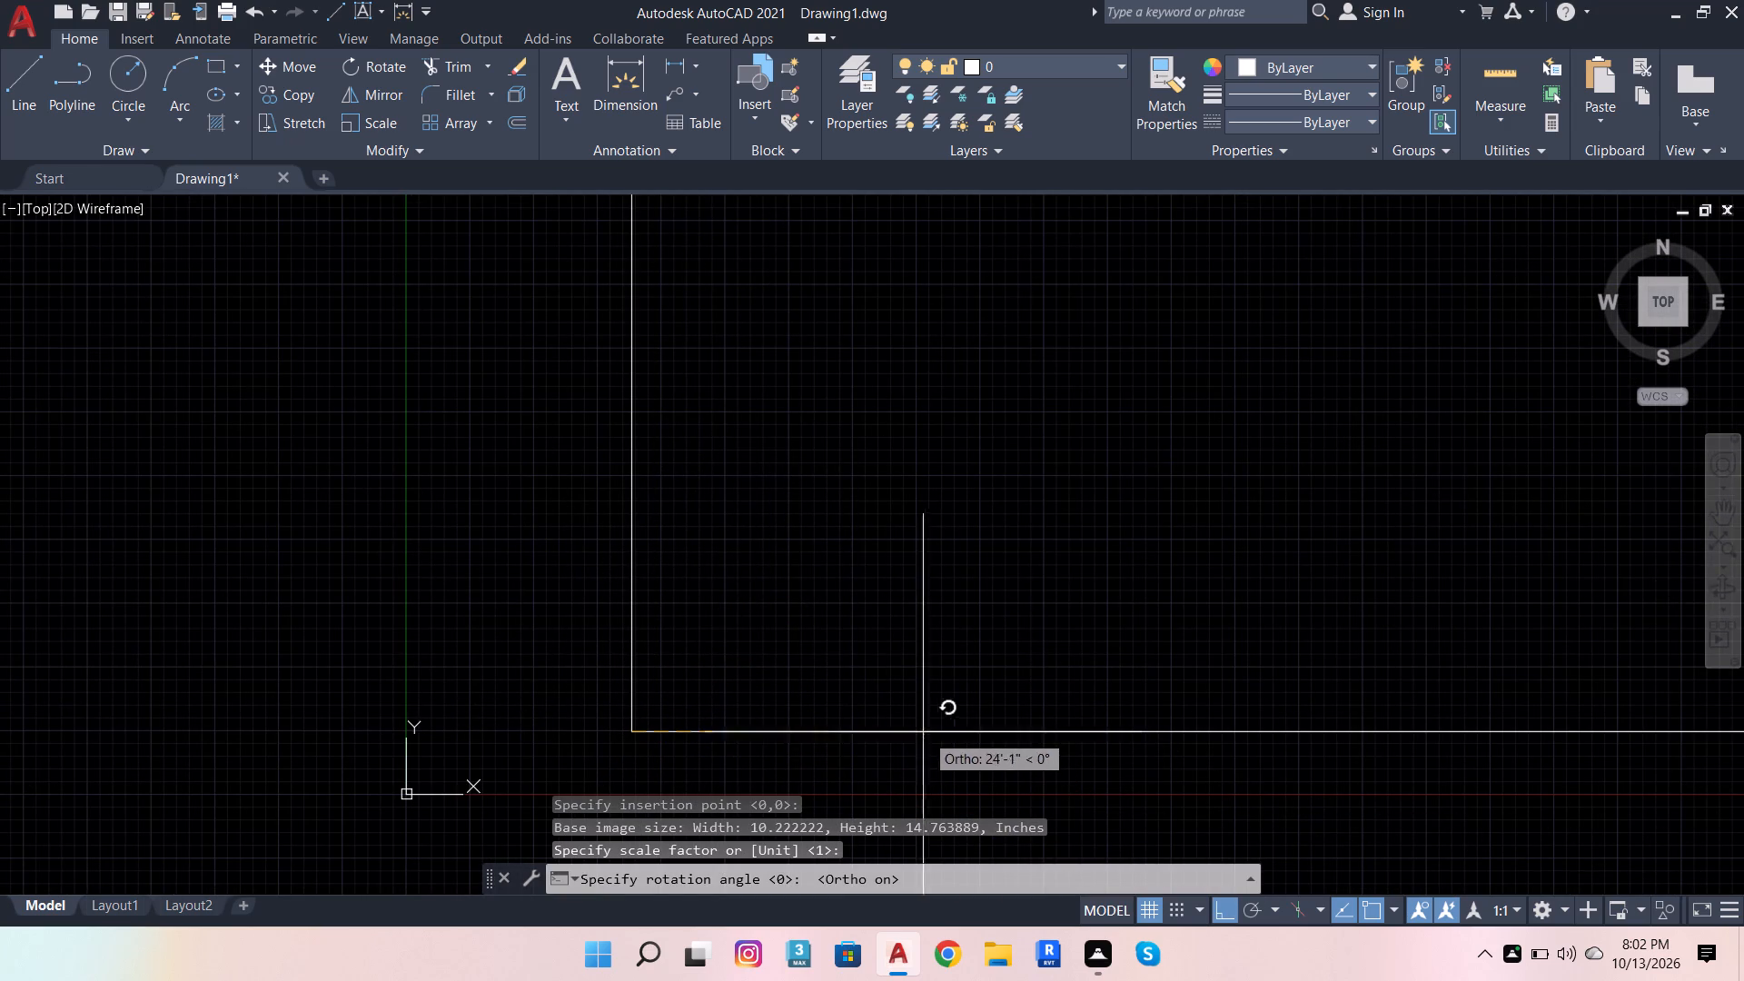
scroll(714, 708, down, 3)
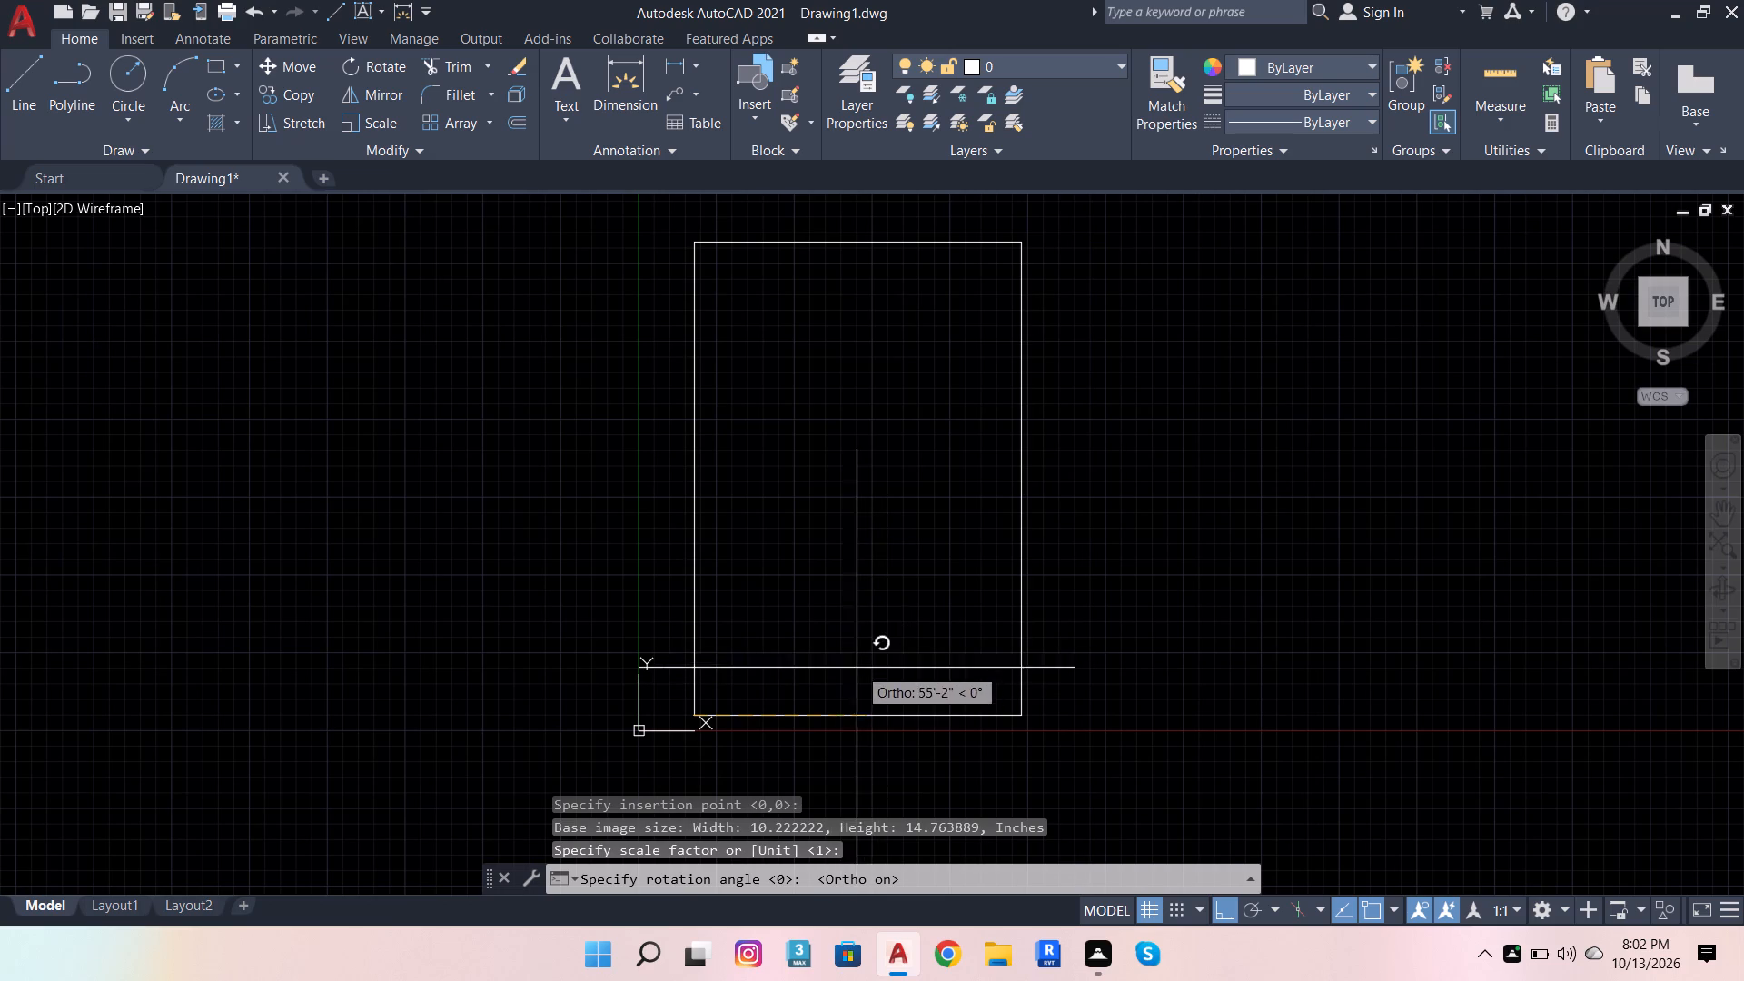
click(837, 683)
click(832, 638)
key(Escape)
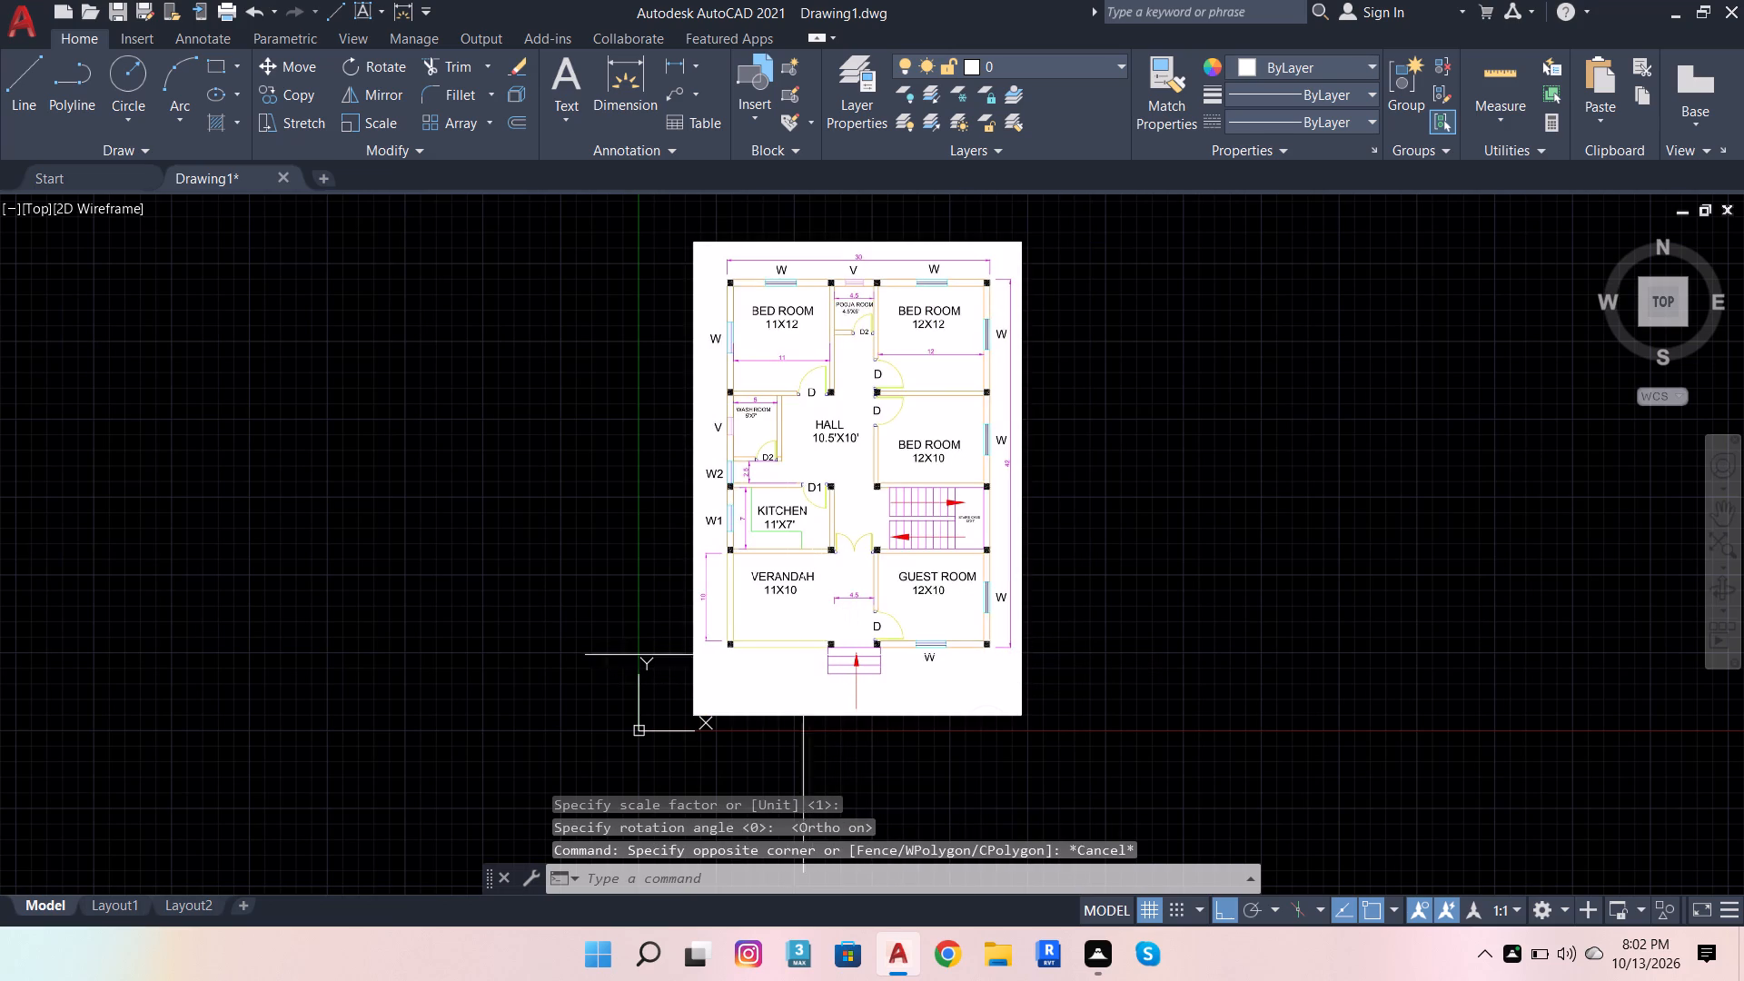
Scale the floor plan image down from its lower left corner, picking a distance of about 30'-10".
click(706, 683)
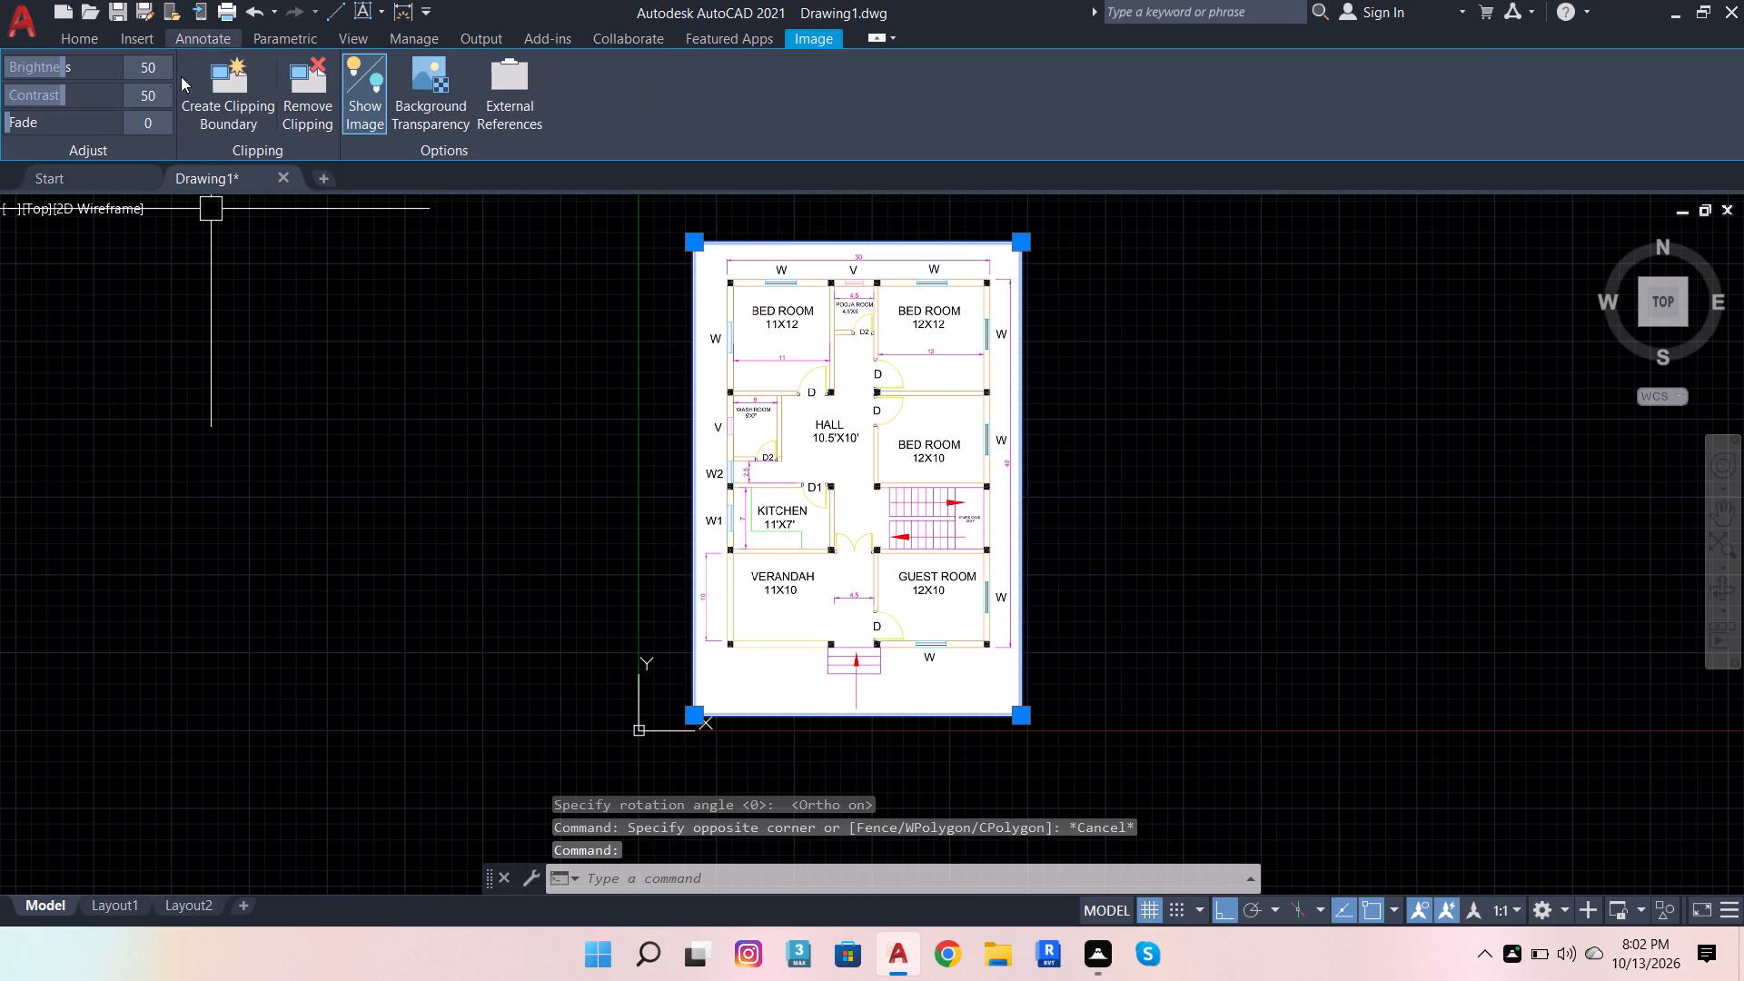
click(86, 37)
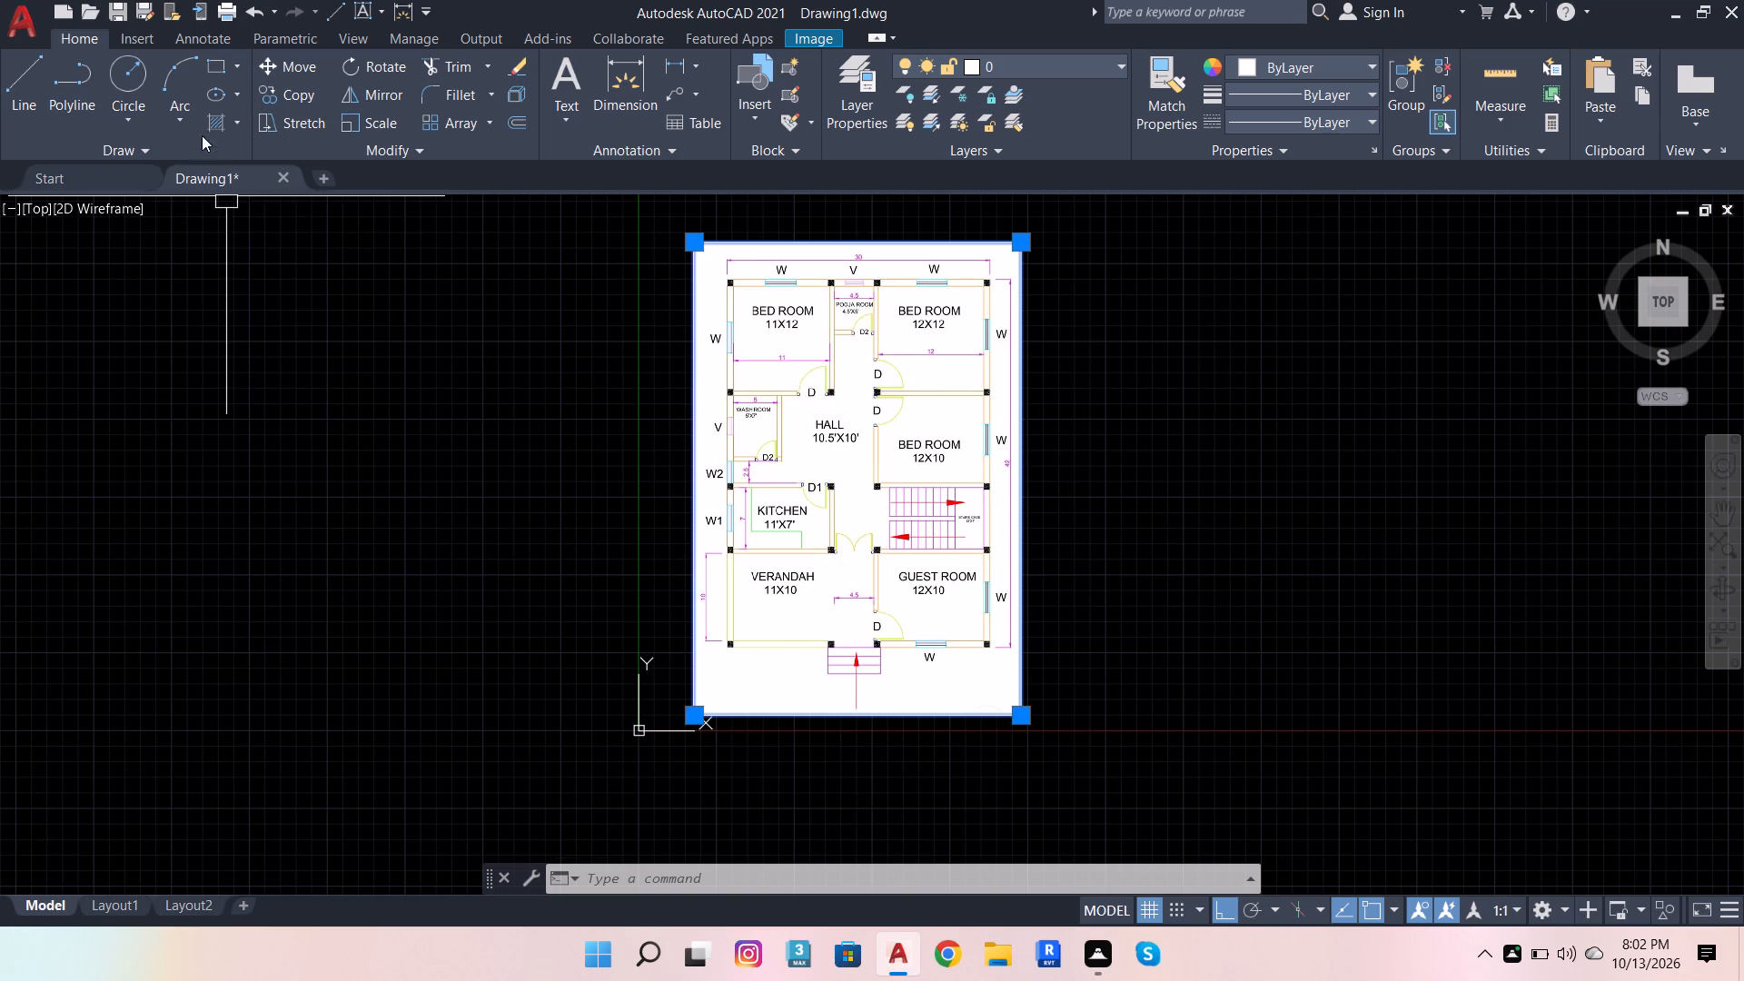
click(346, 117)
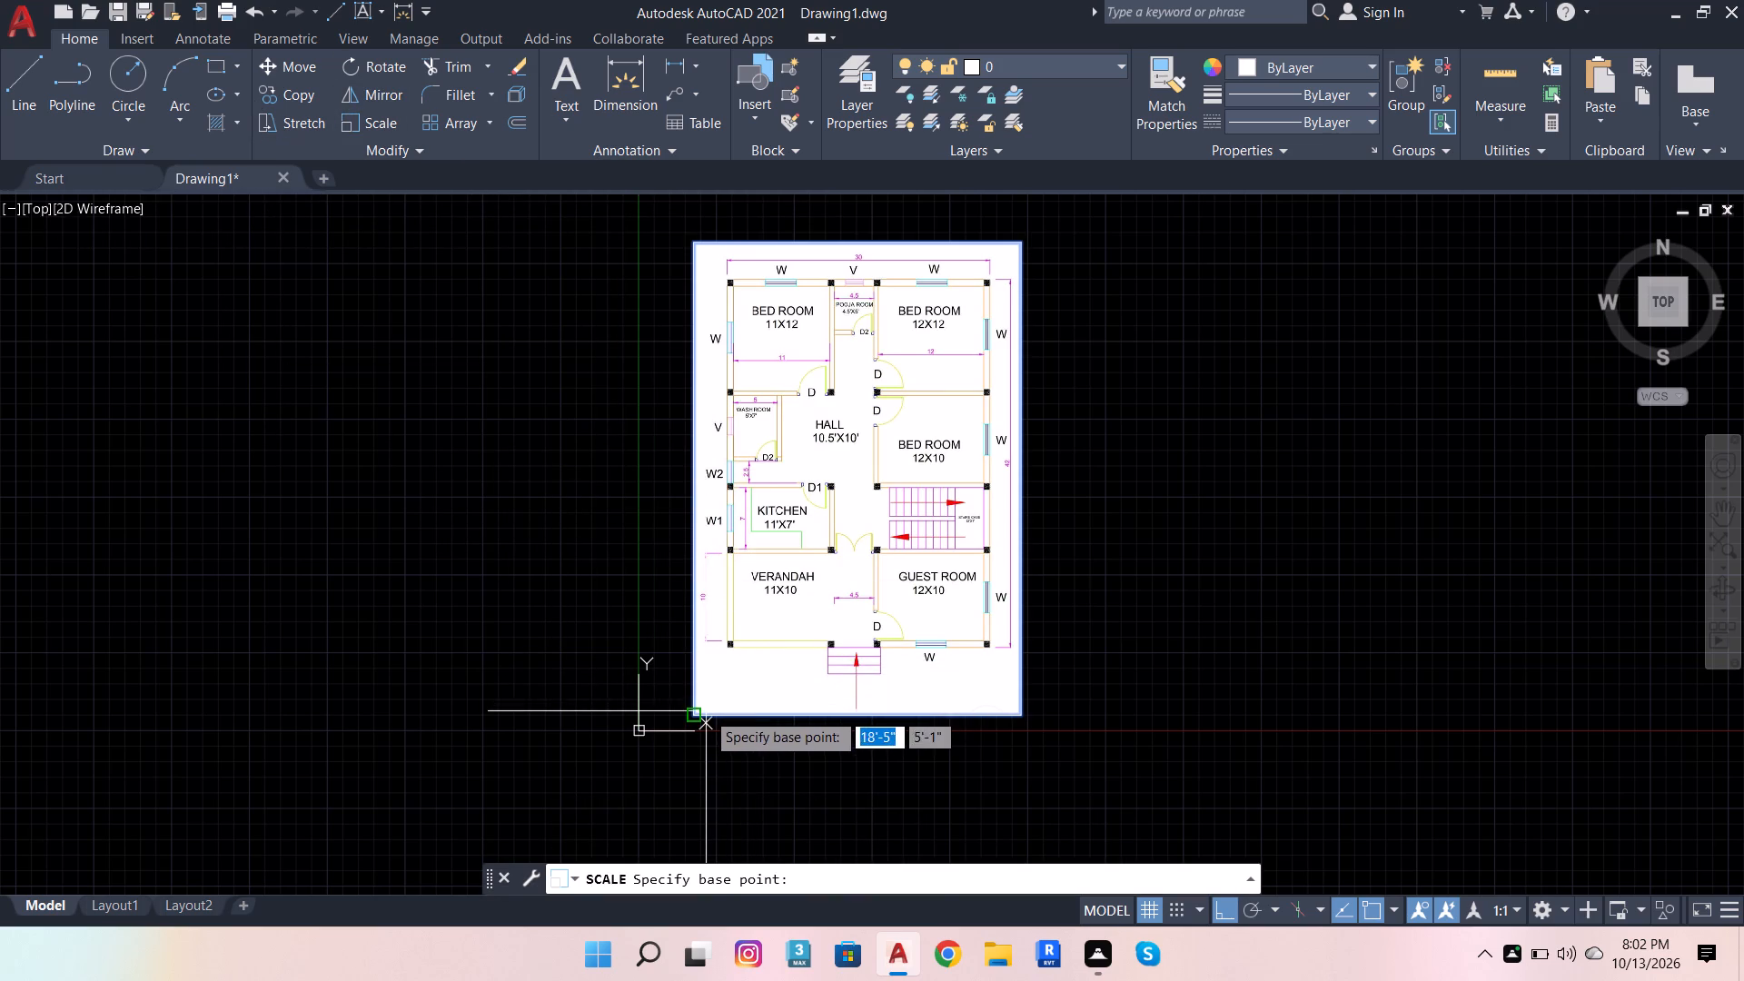
click(706, 711)
click(769, 704)
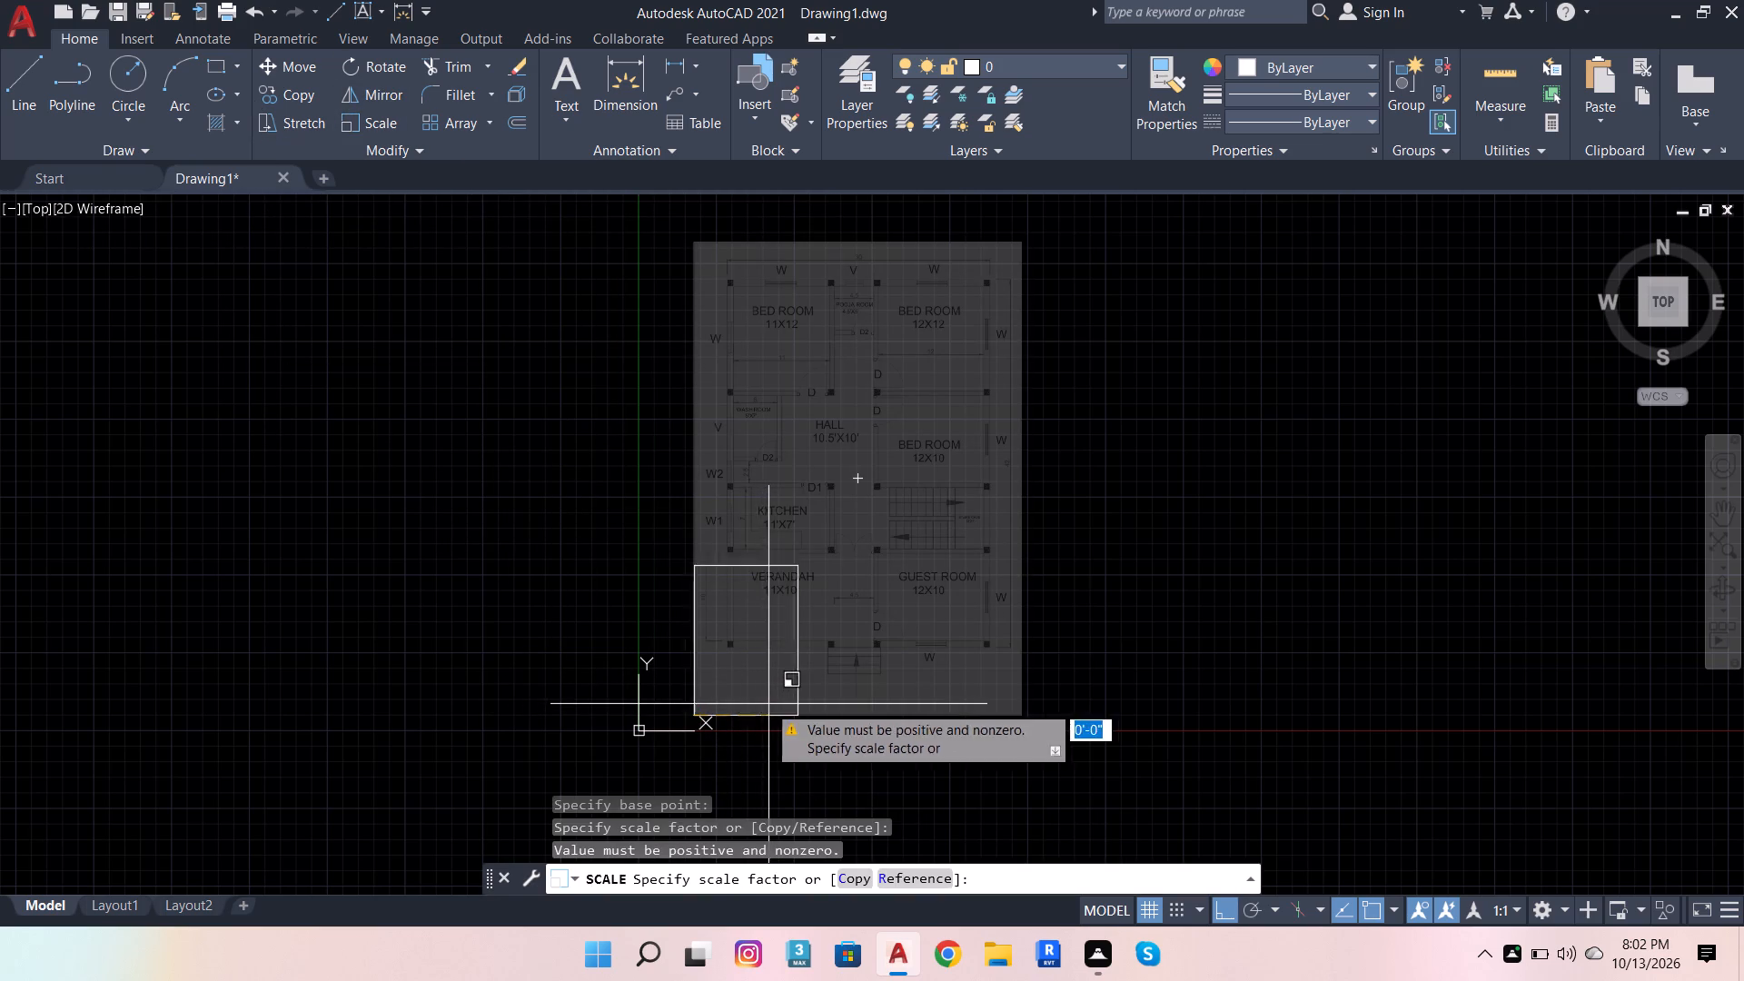
click(748, 712)
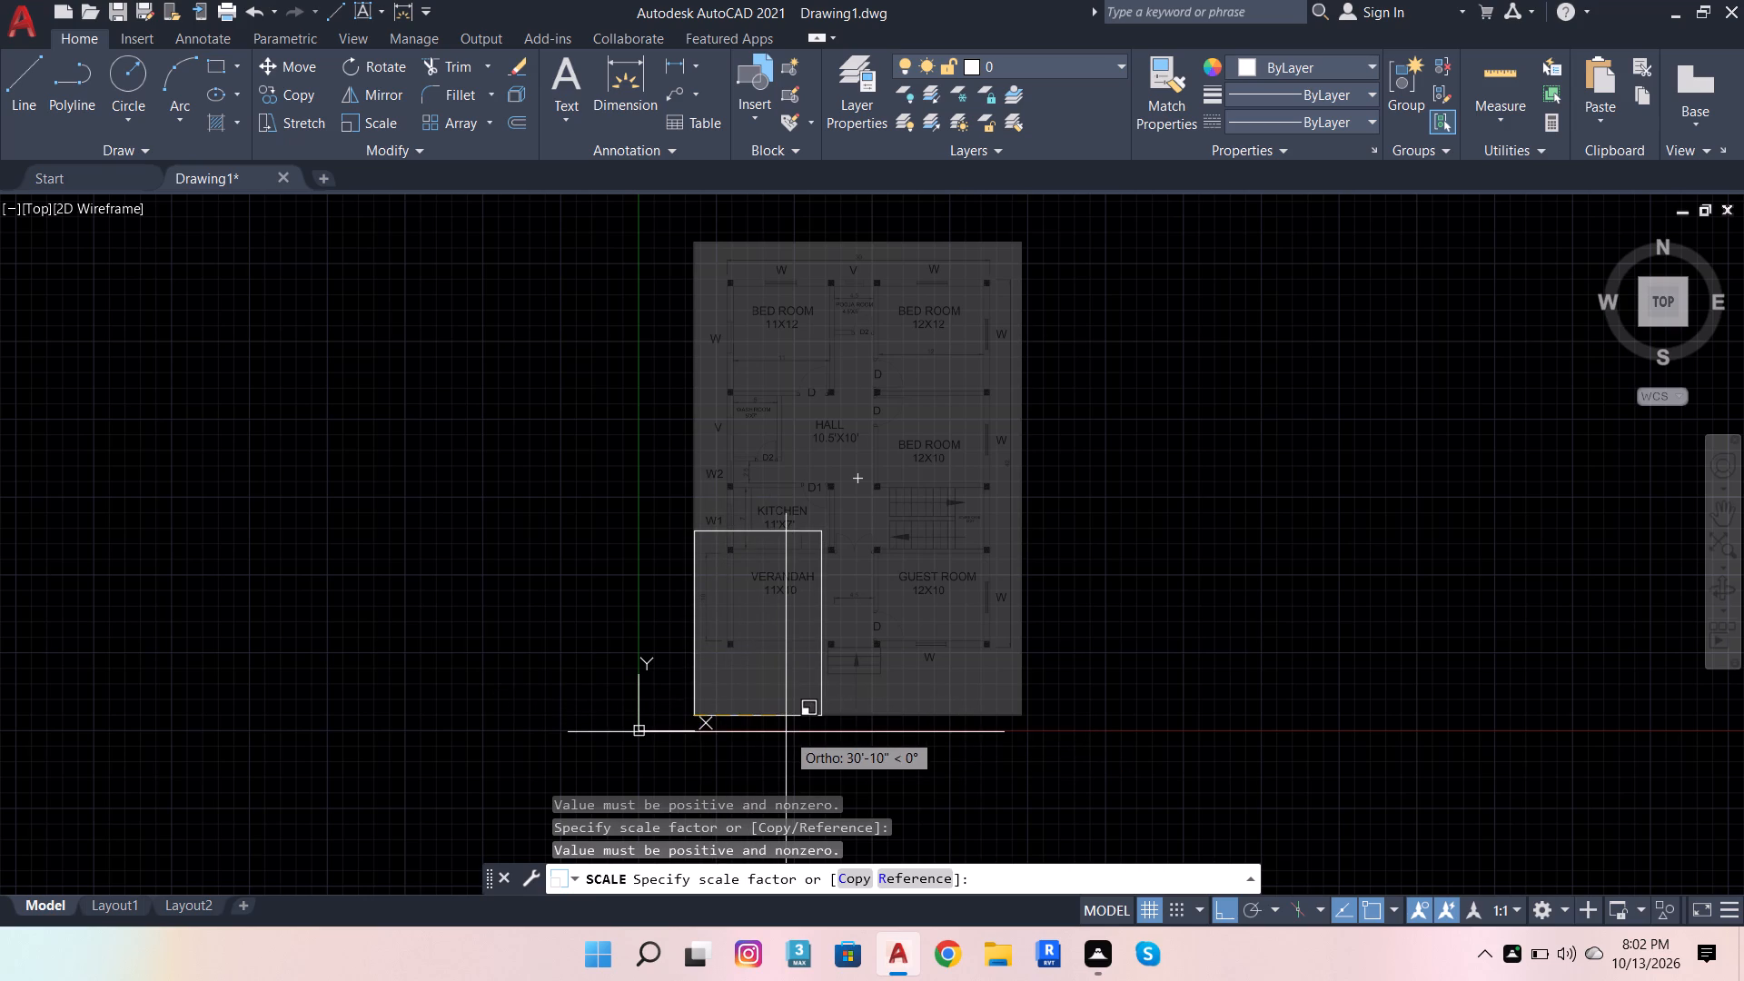
click(786, 732)
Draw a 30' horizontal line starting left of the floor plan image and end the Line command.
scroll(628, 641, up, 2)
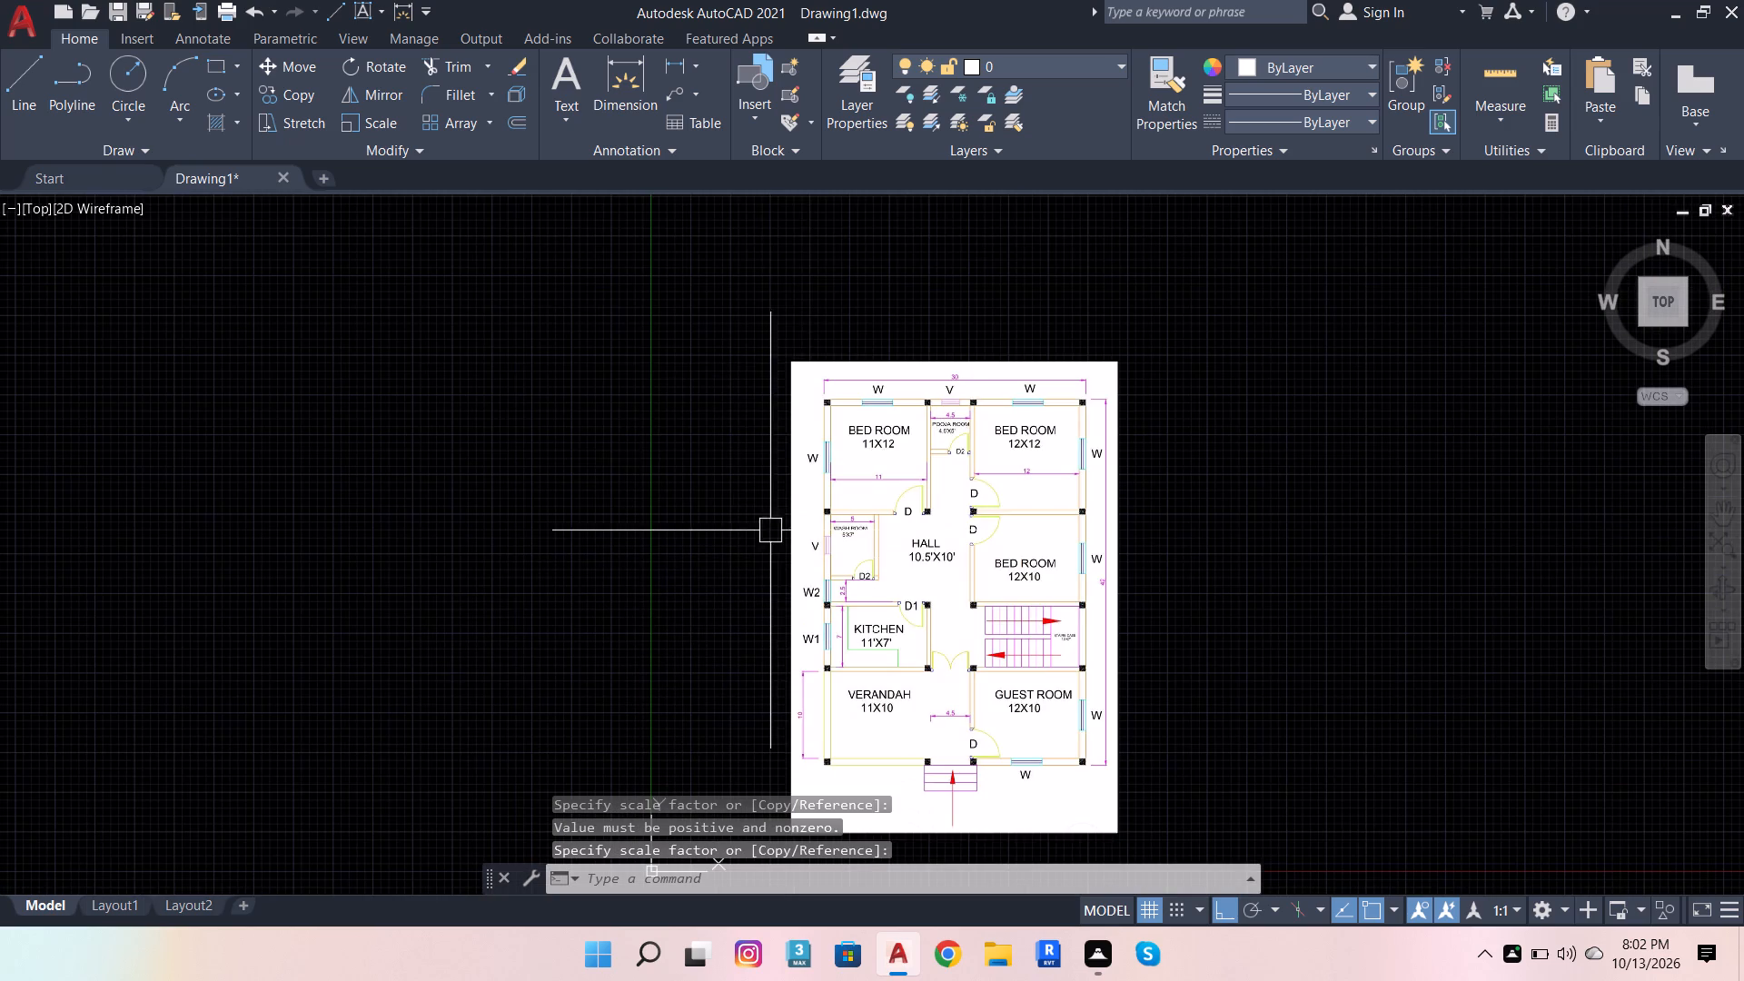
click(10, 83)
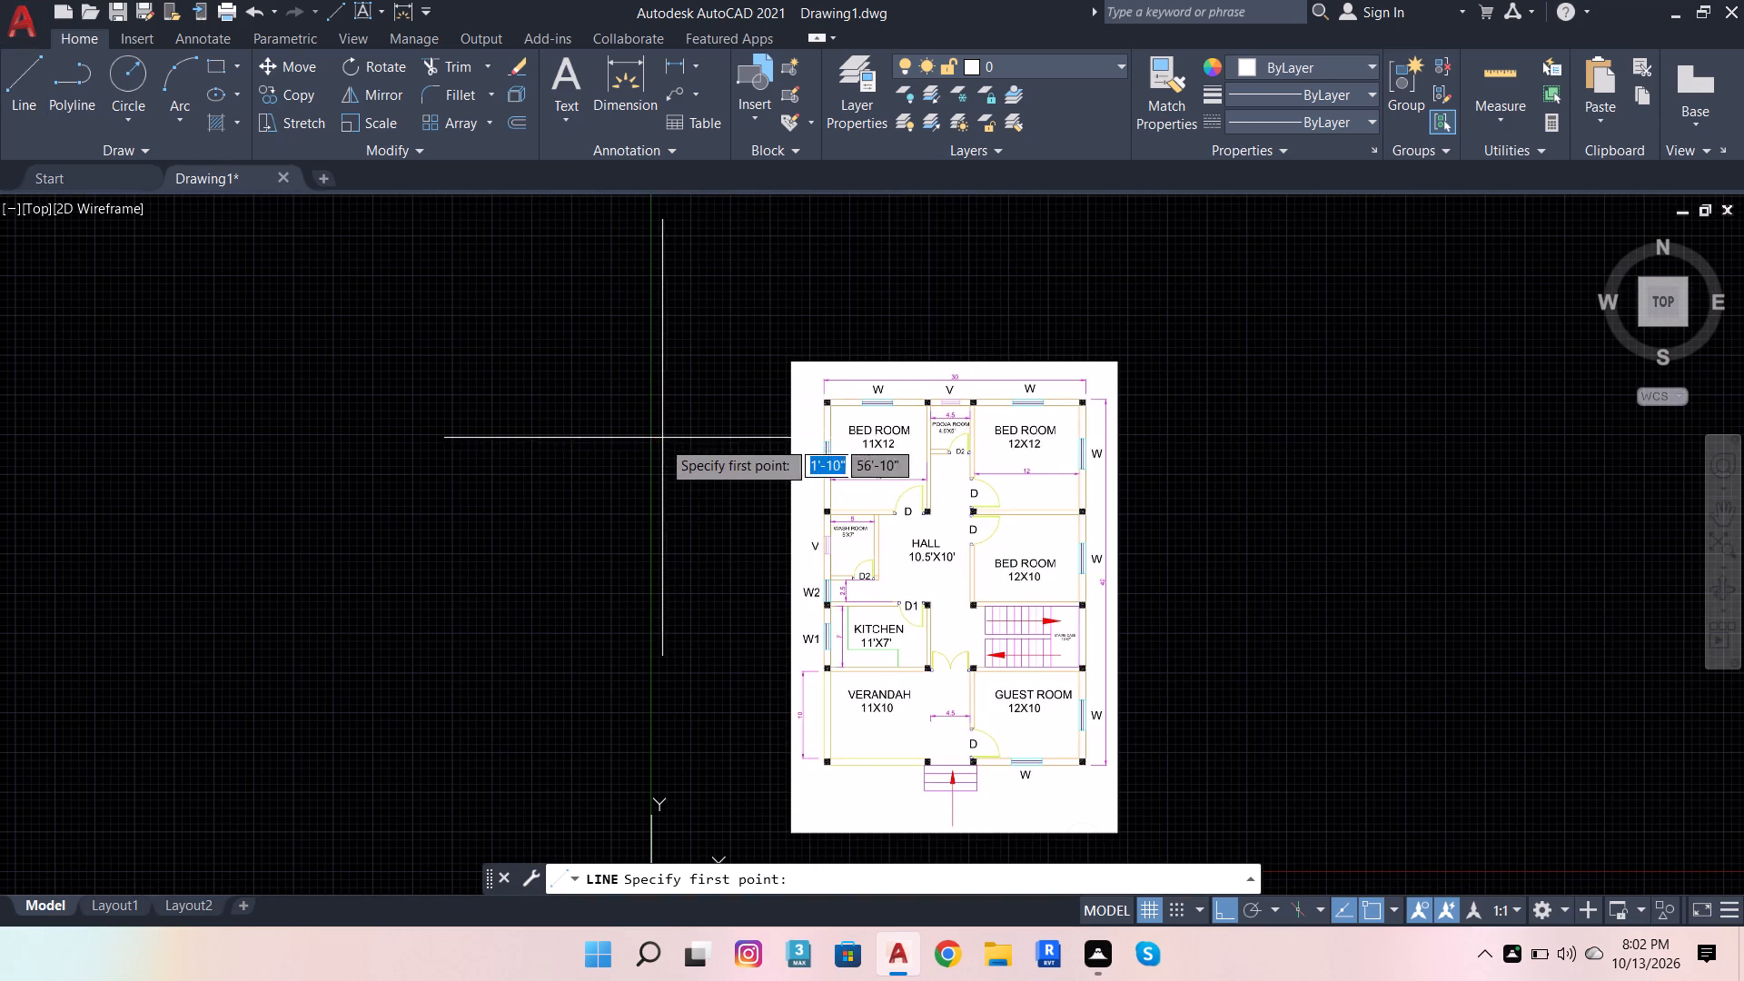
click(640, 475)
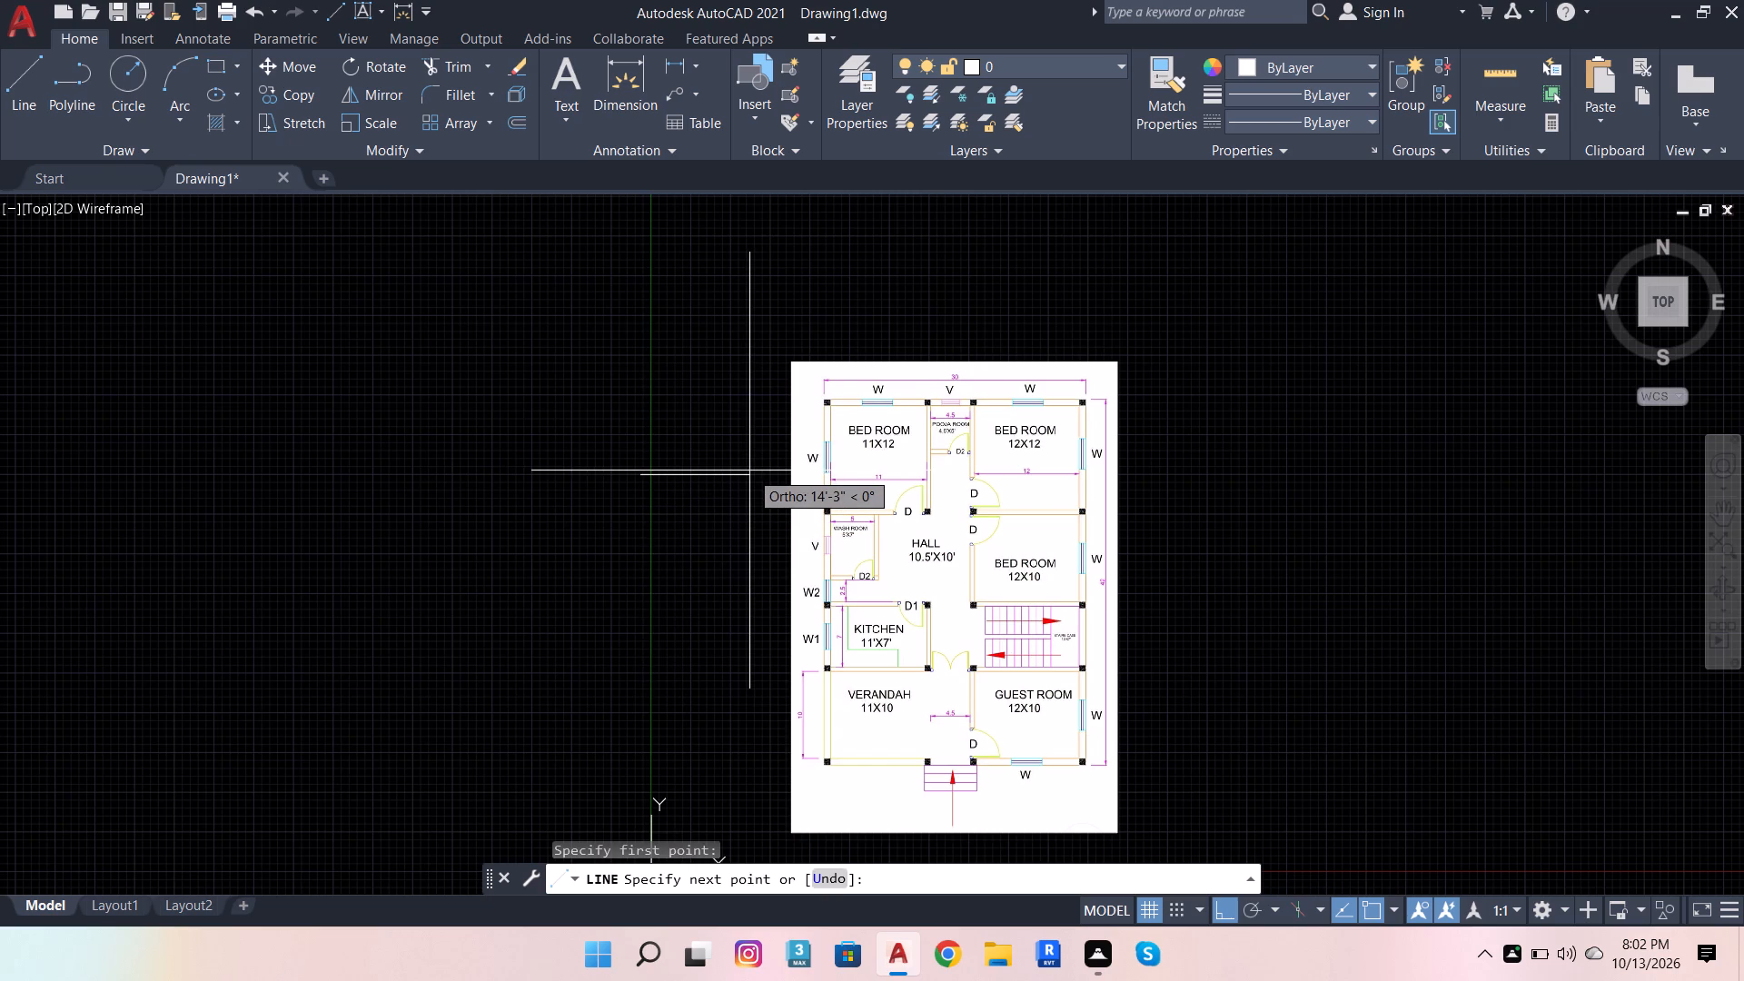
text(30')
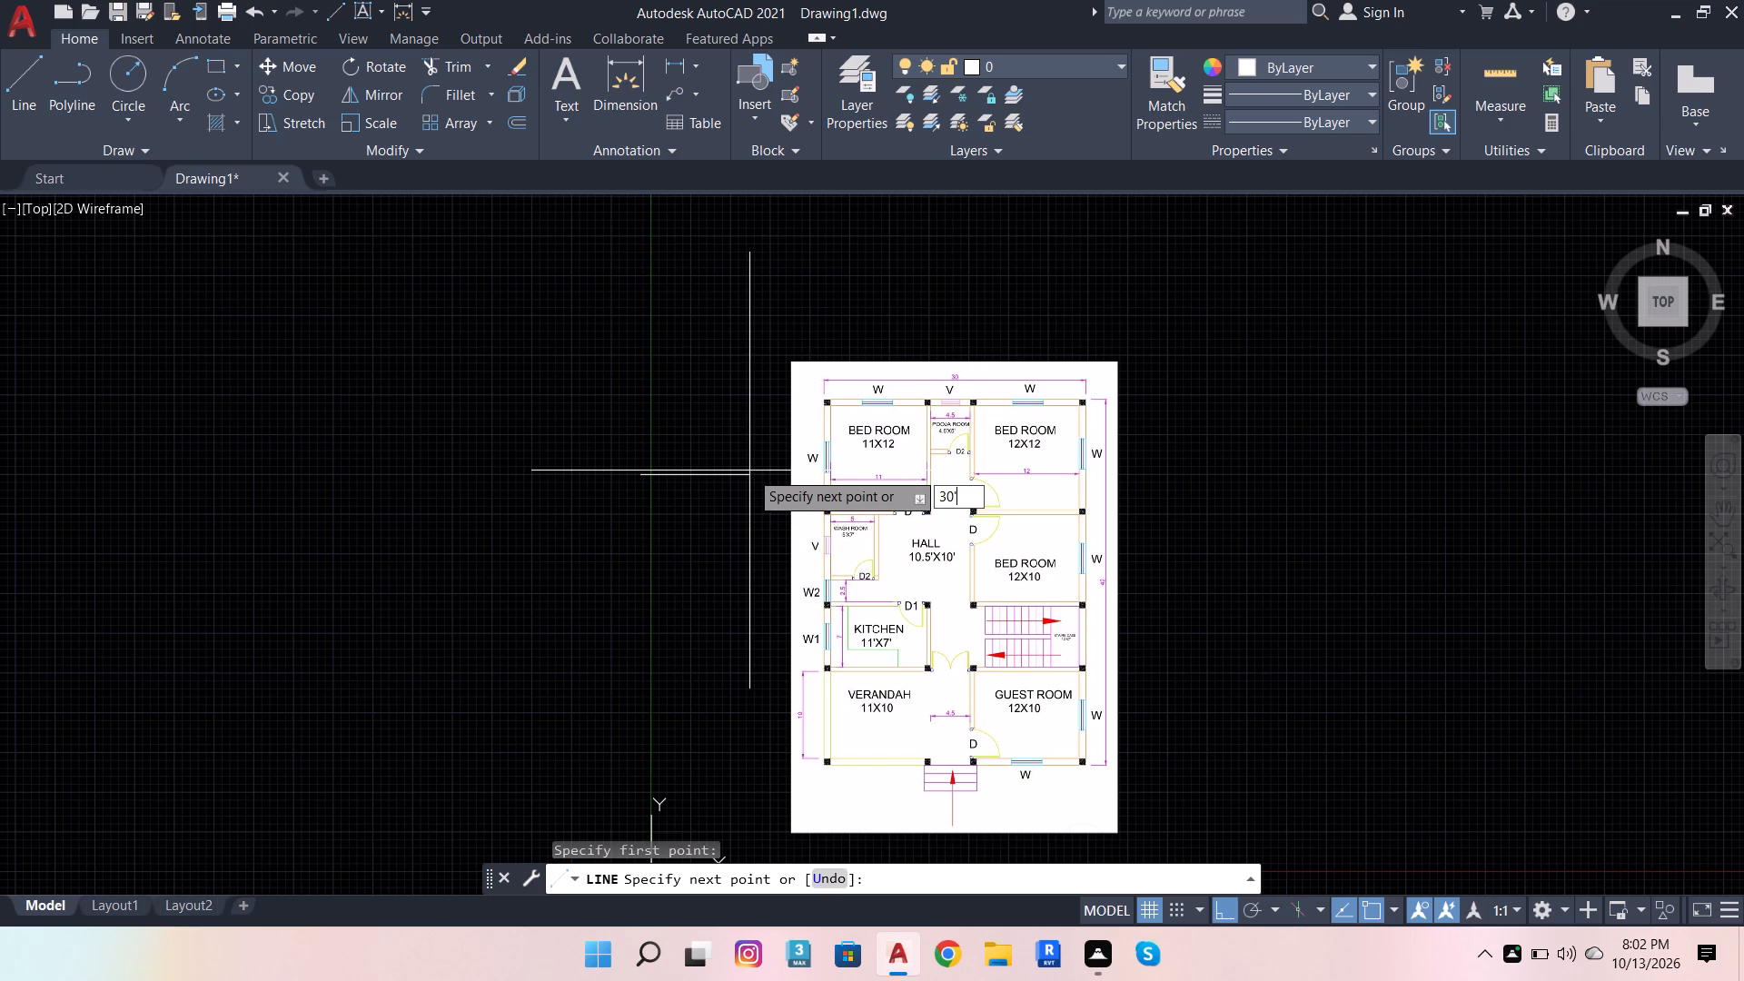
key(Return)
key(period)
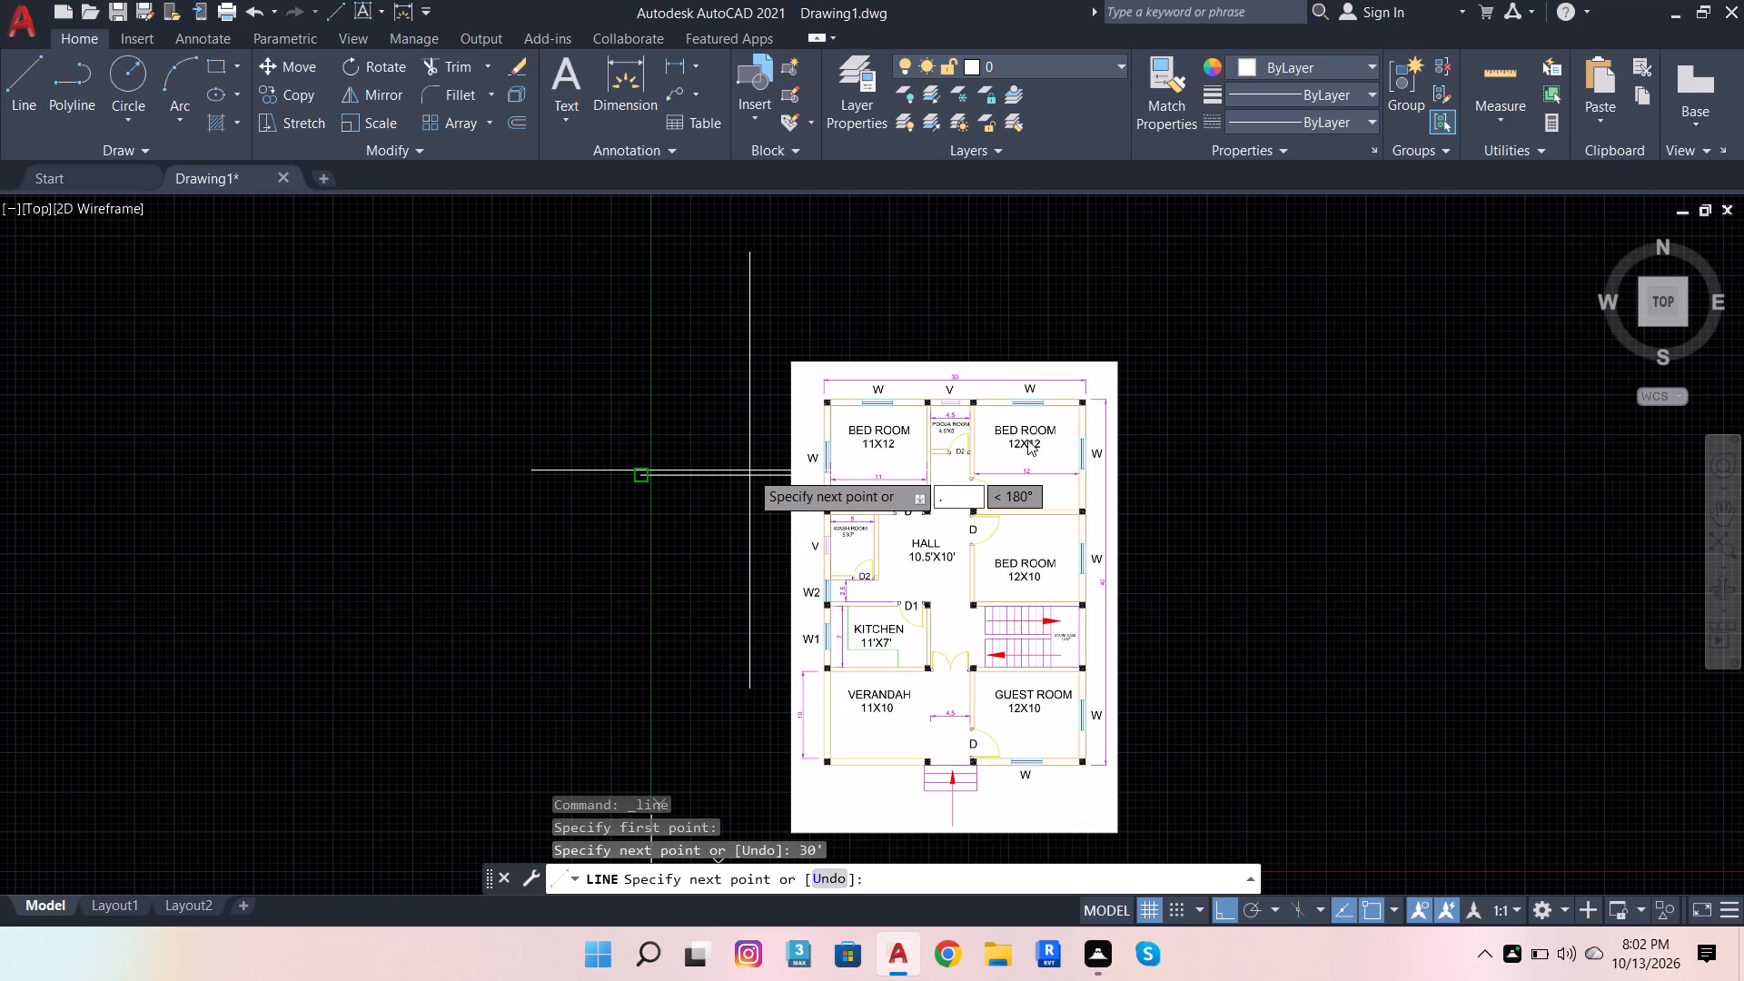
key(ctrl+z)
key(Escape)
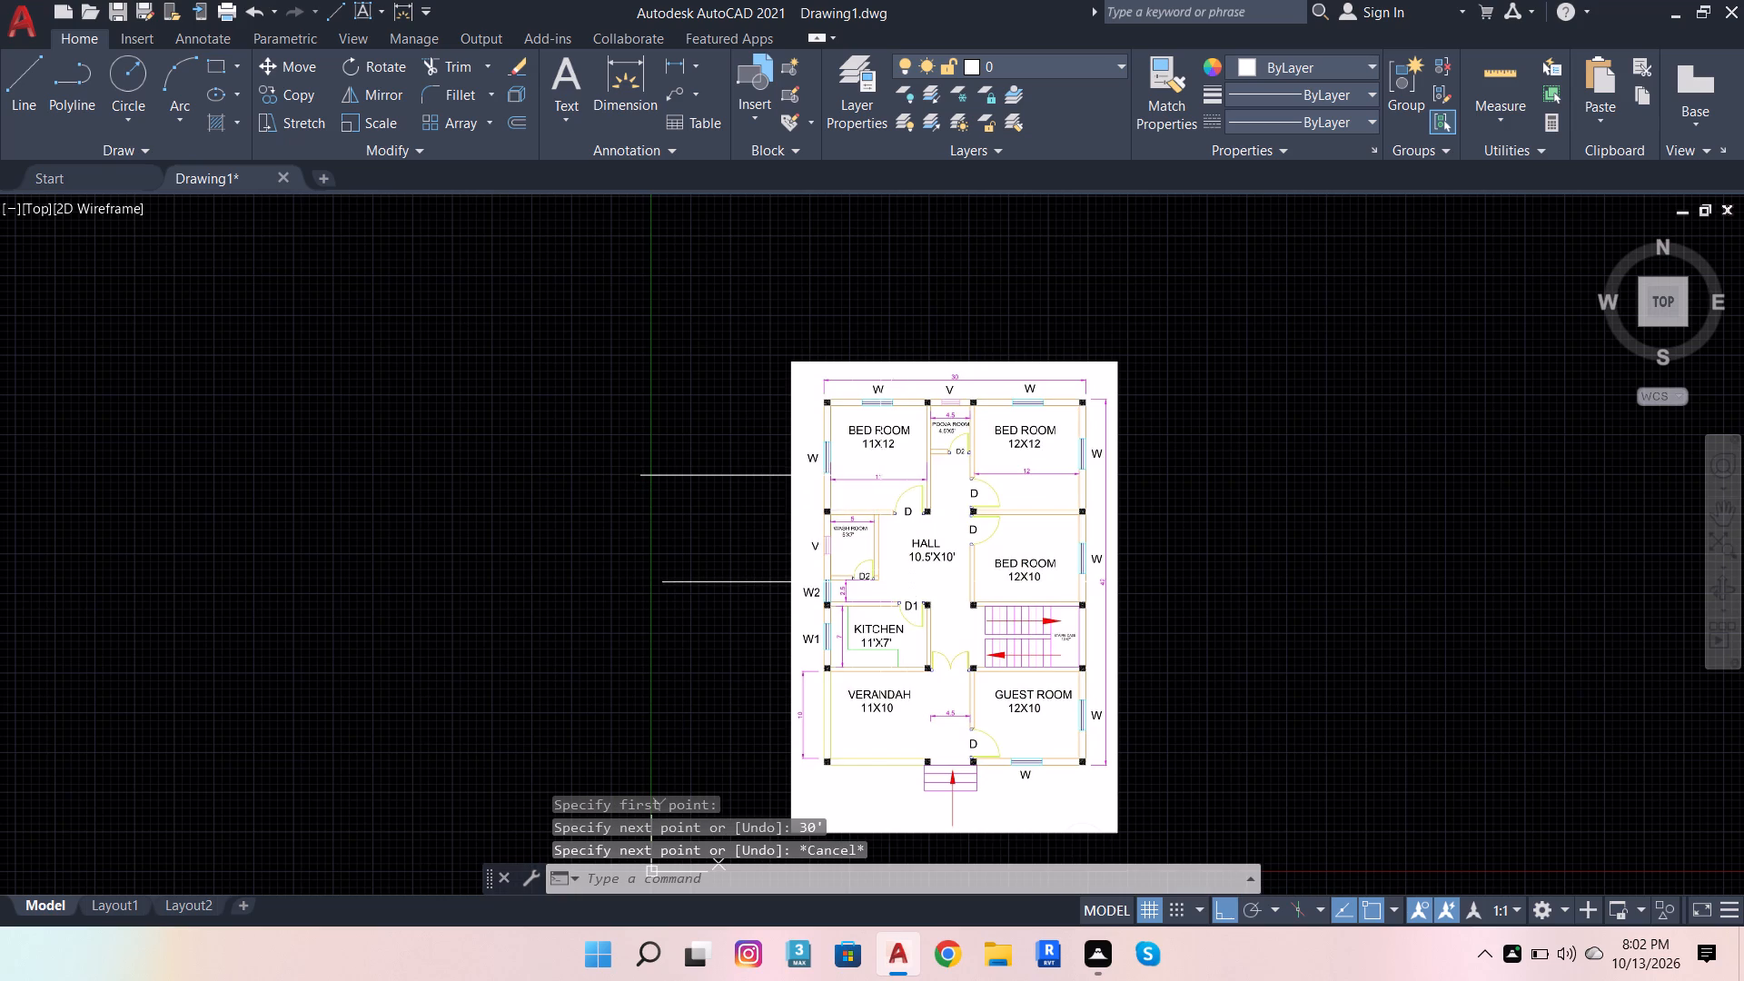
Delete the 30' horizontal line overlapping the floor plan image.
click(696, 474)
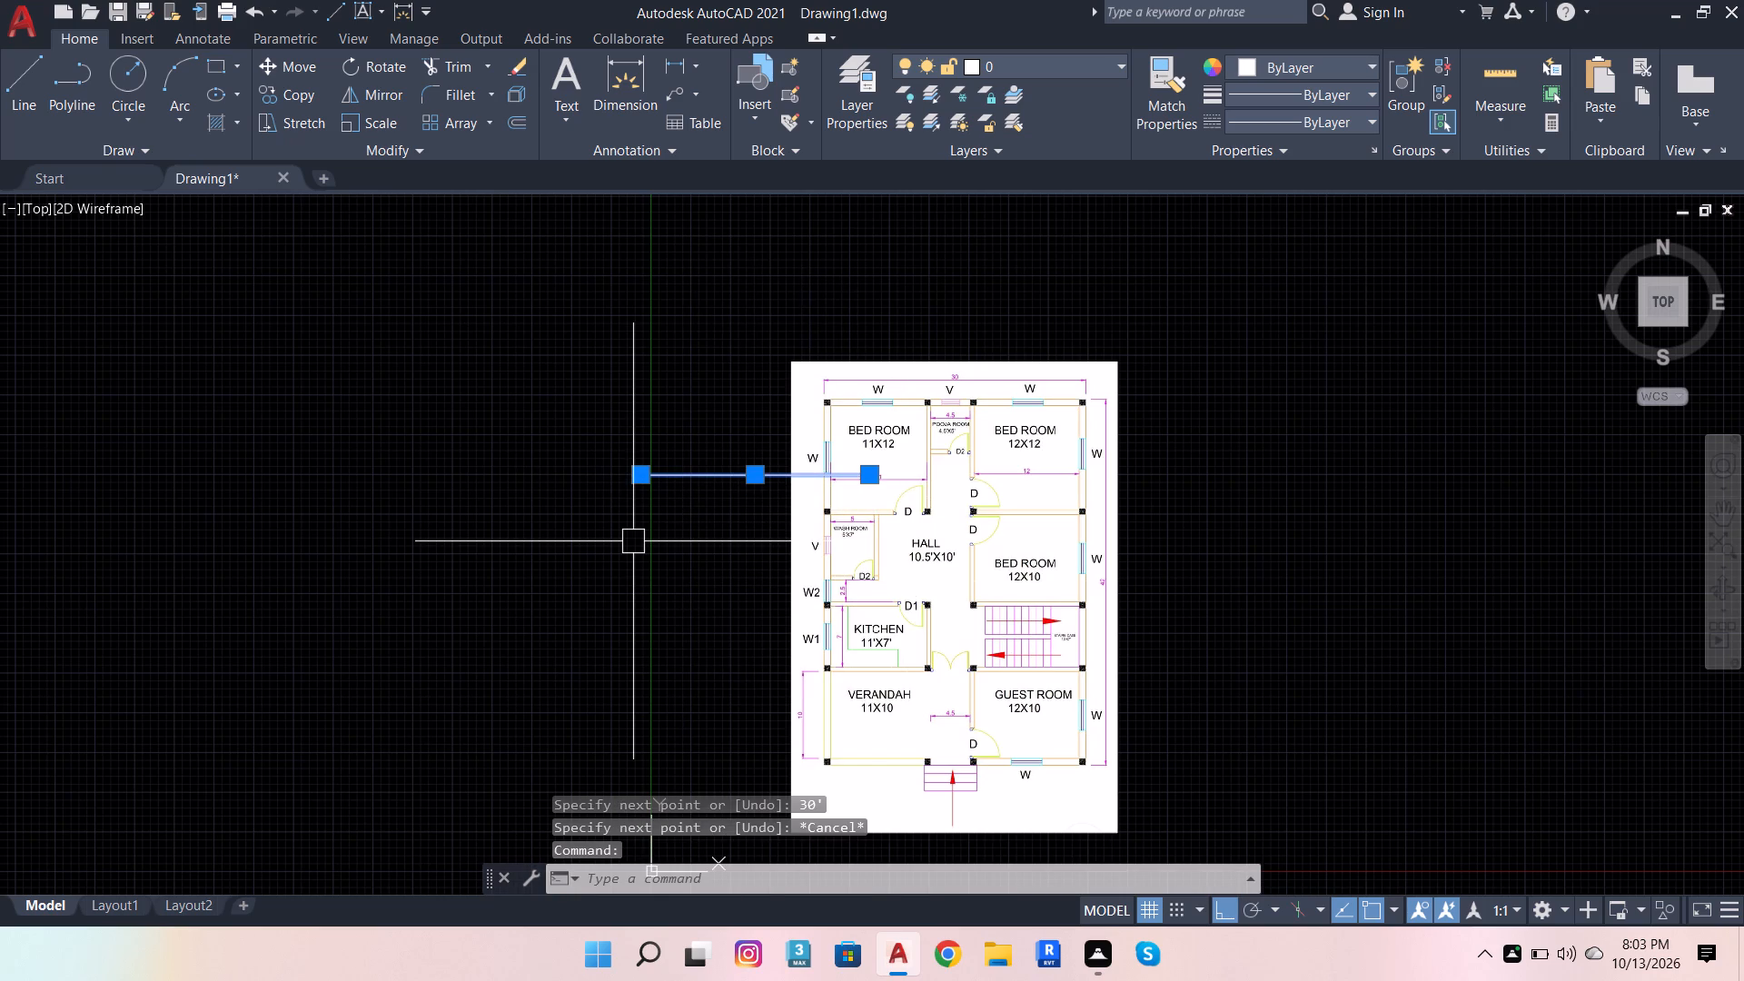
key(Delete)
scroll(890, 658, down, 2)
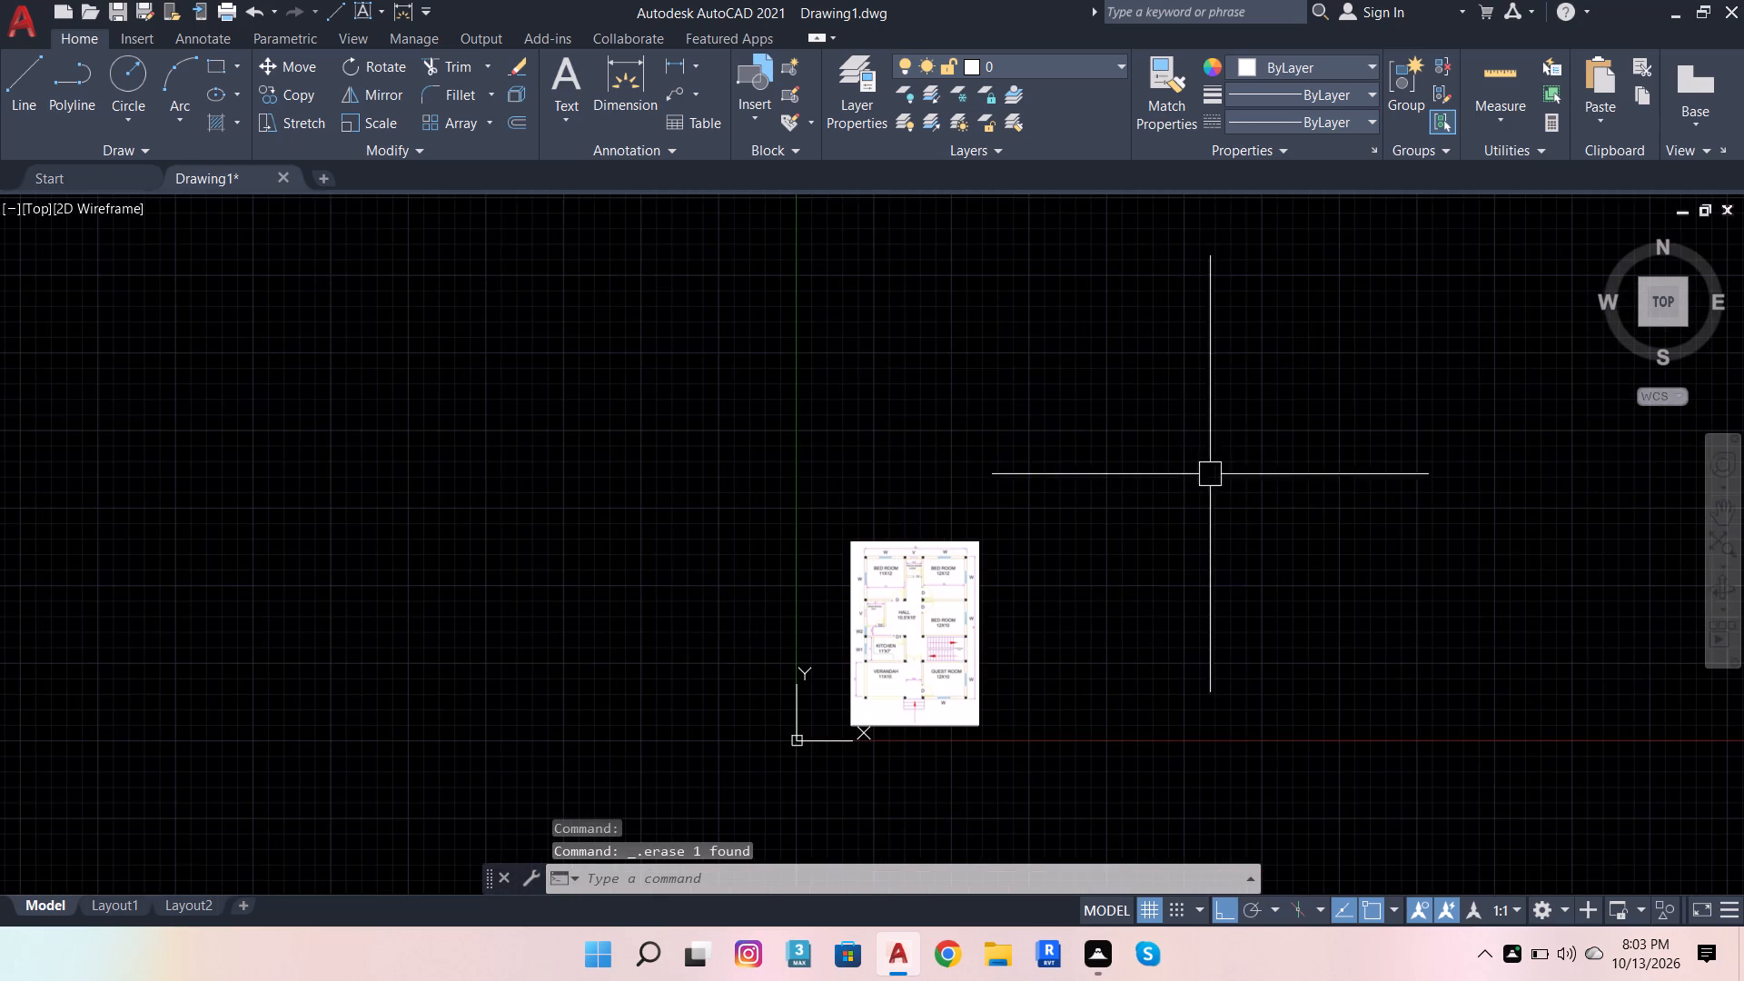
Draw a closed 30' by 42' rectangular outline with the Line command beside the floor plan image, and end the command.
scroll(1235, 585, up, 2)
scroll(655, 637, up, 1)
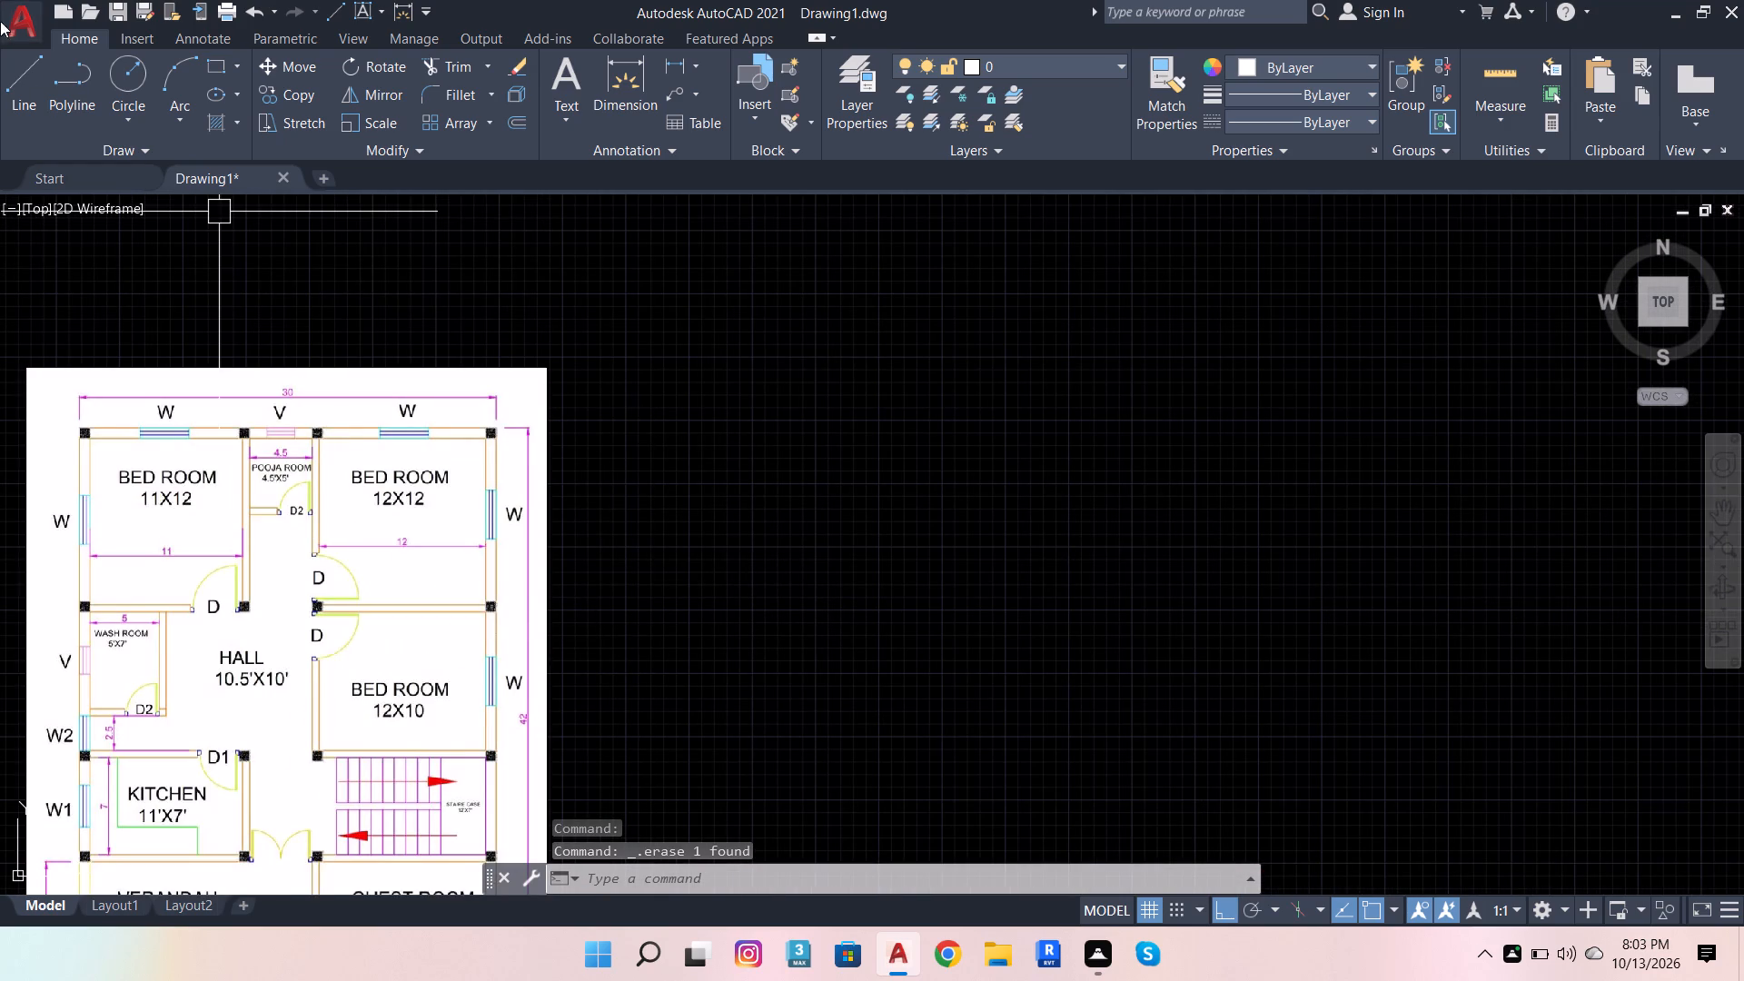
click(13, 68)
click(758, 422)
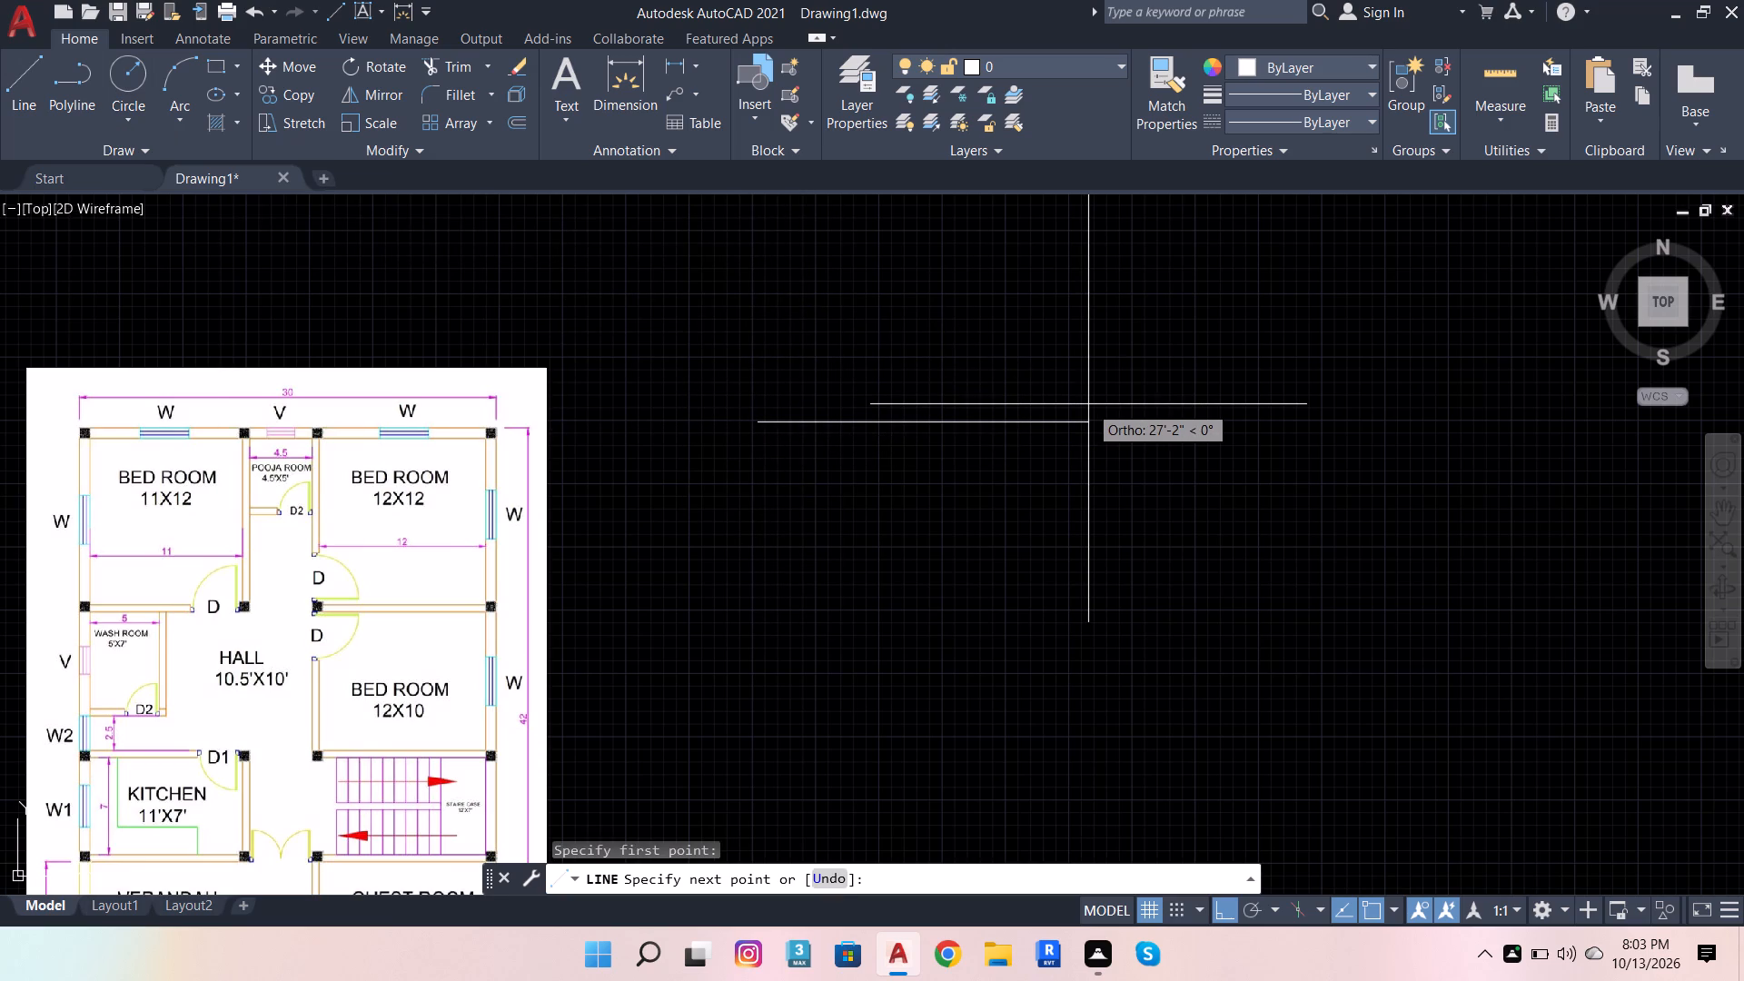
text(30')
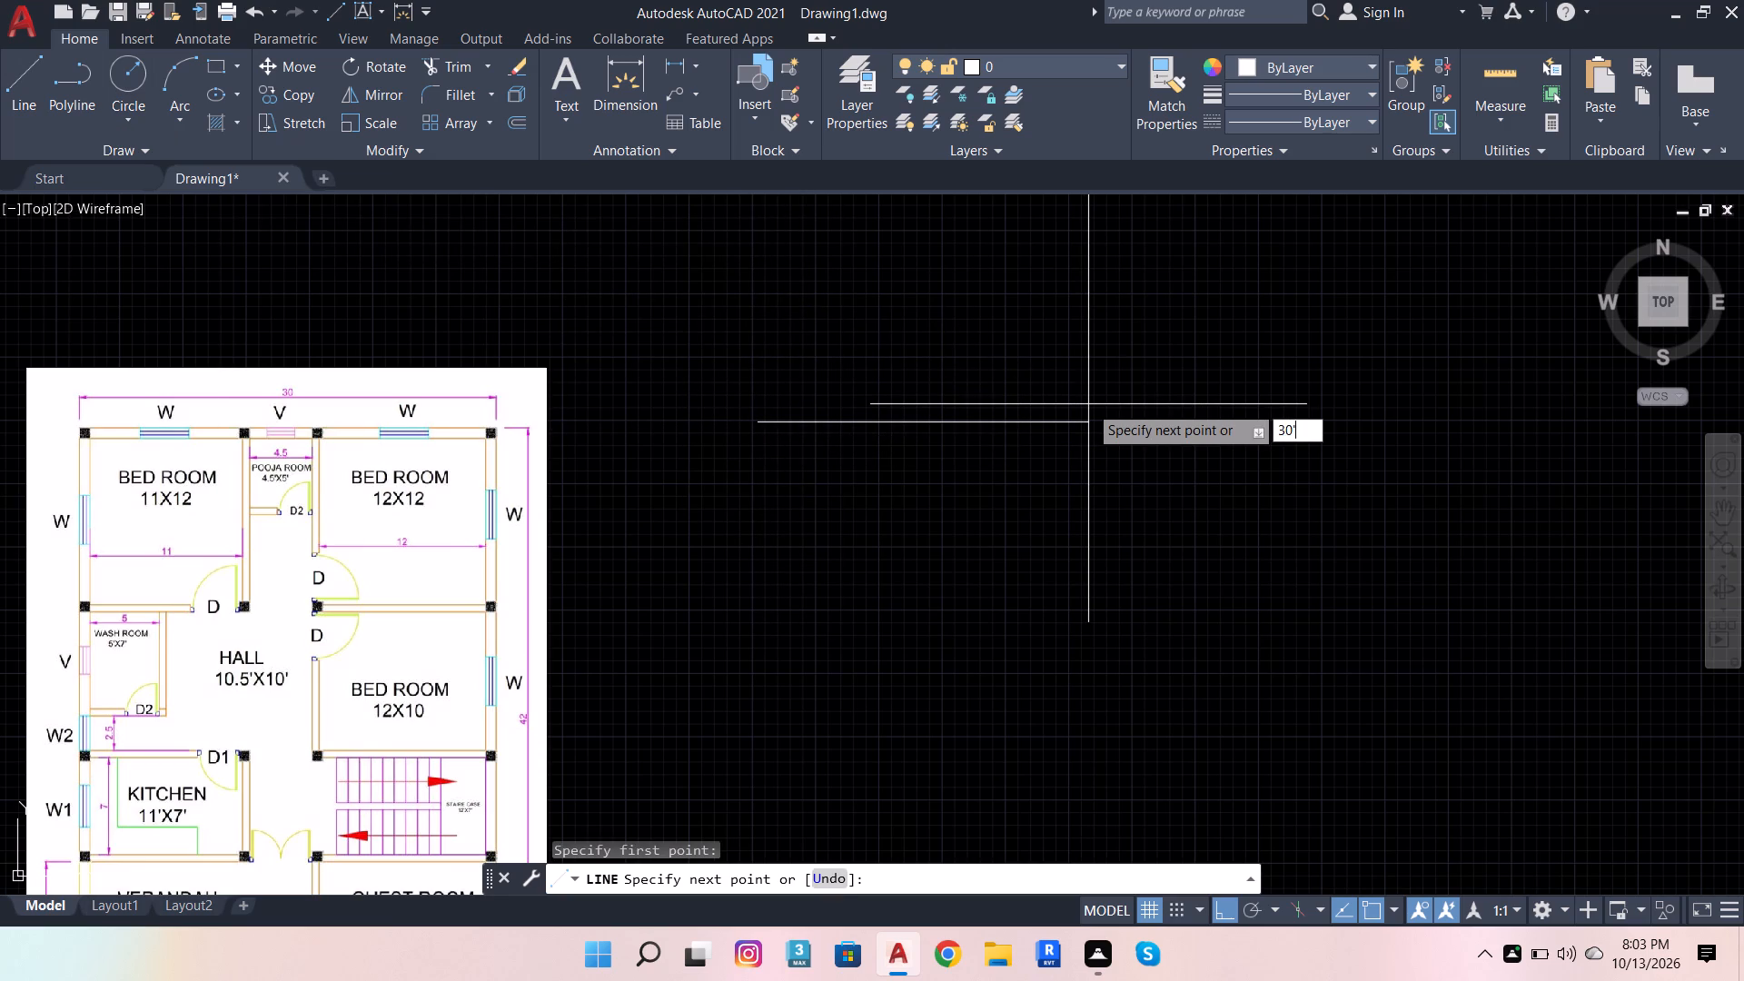
key(Return)
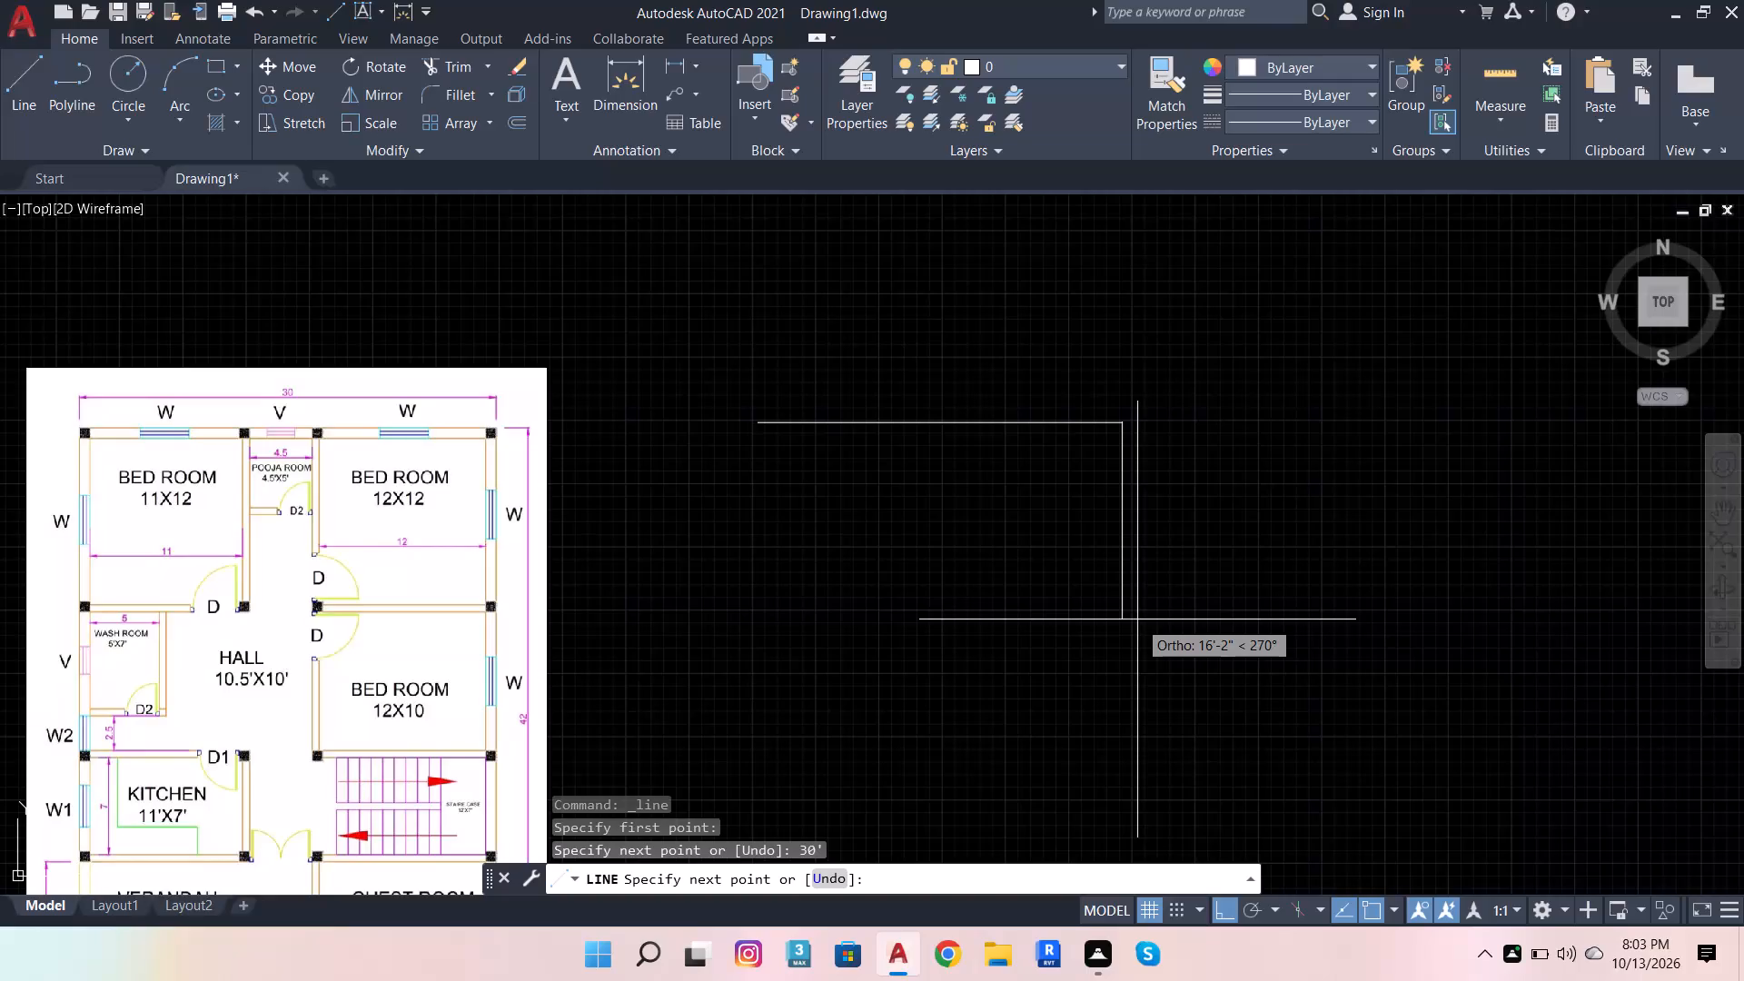
text(42)
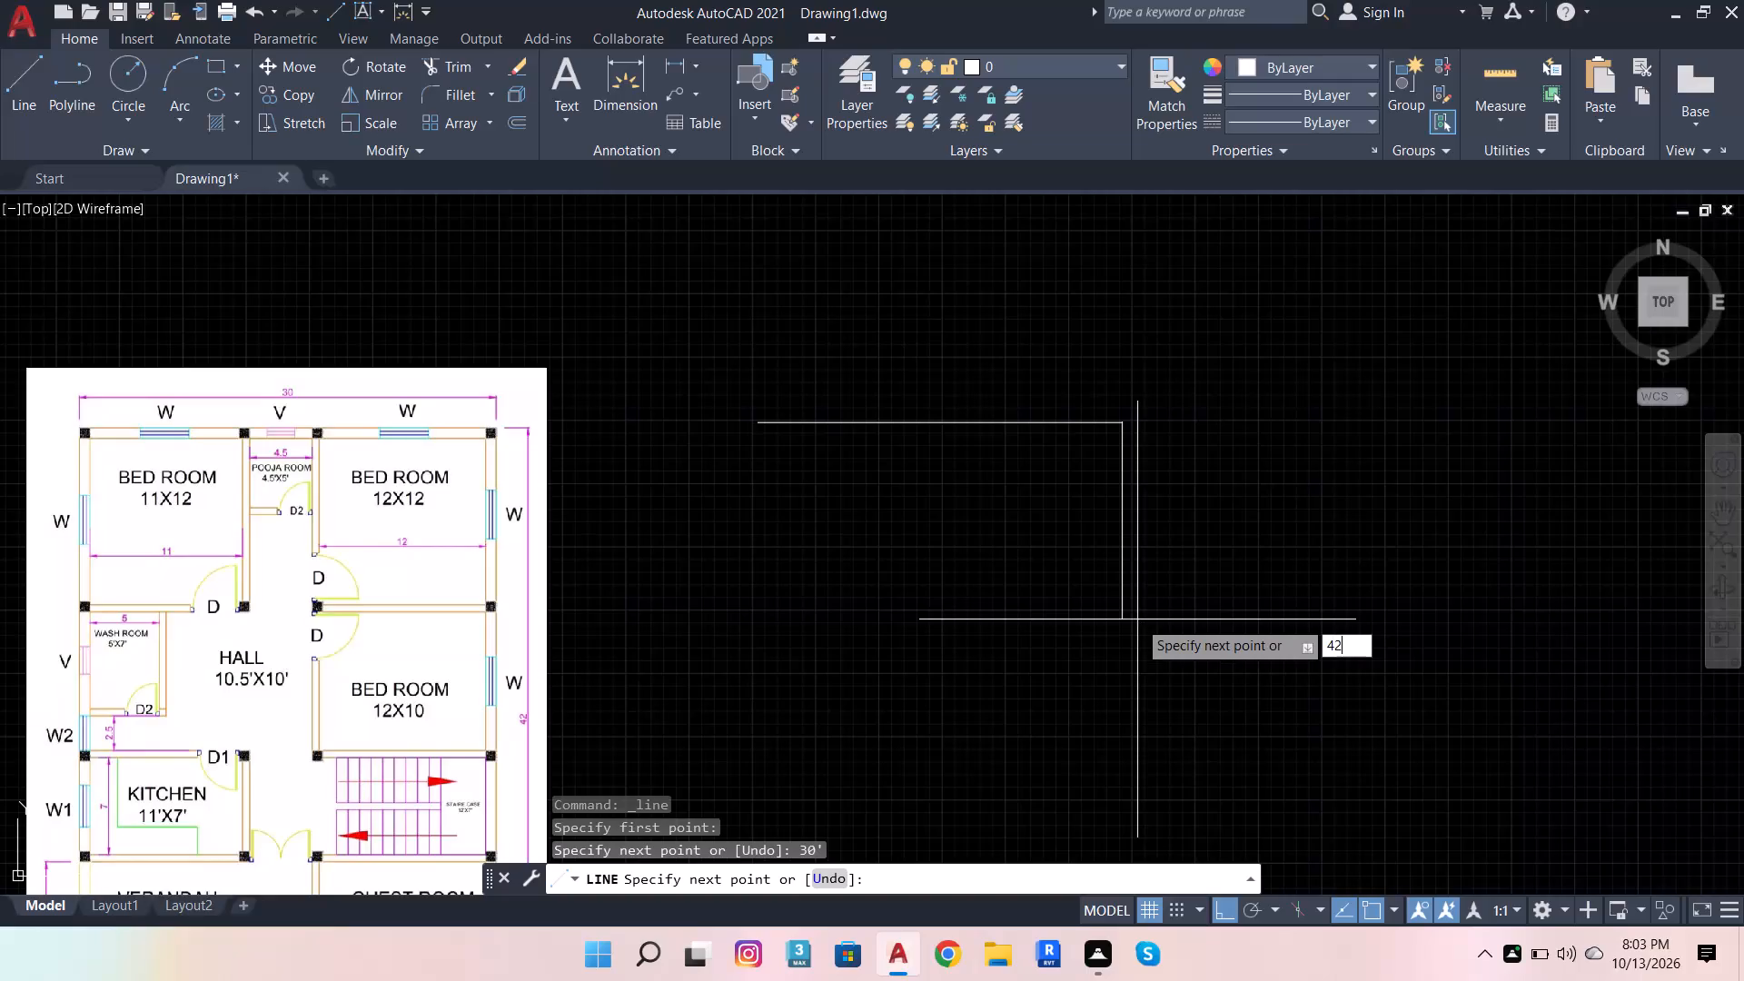
key(apostrophe)
key(Return)
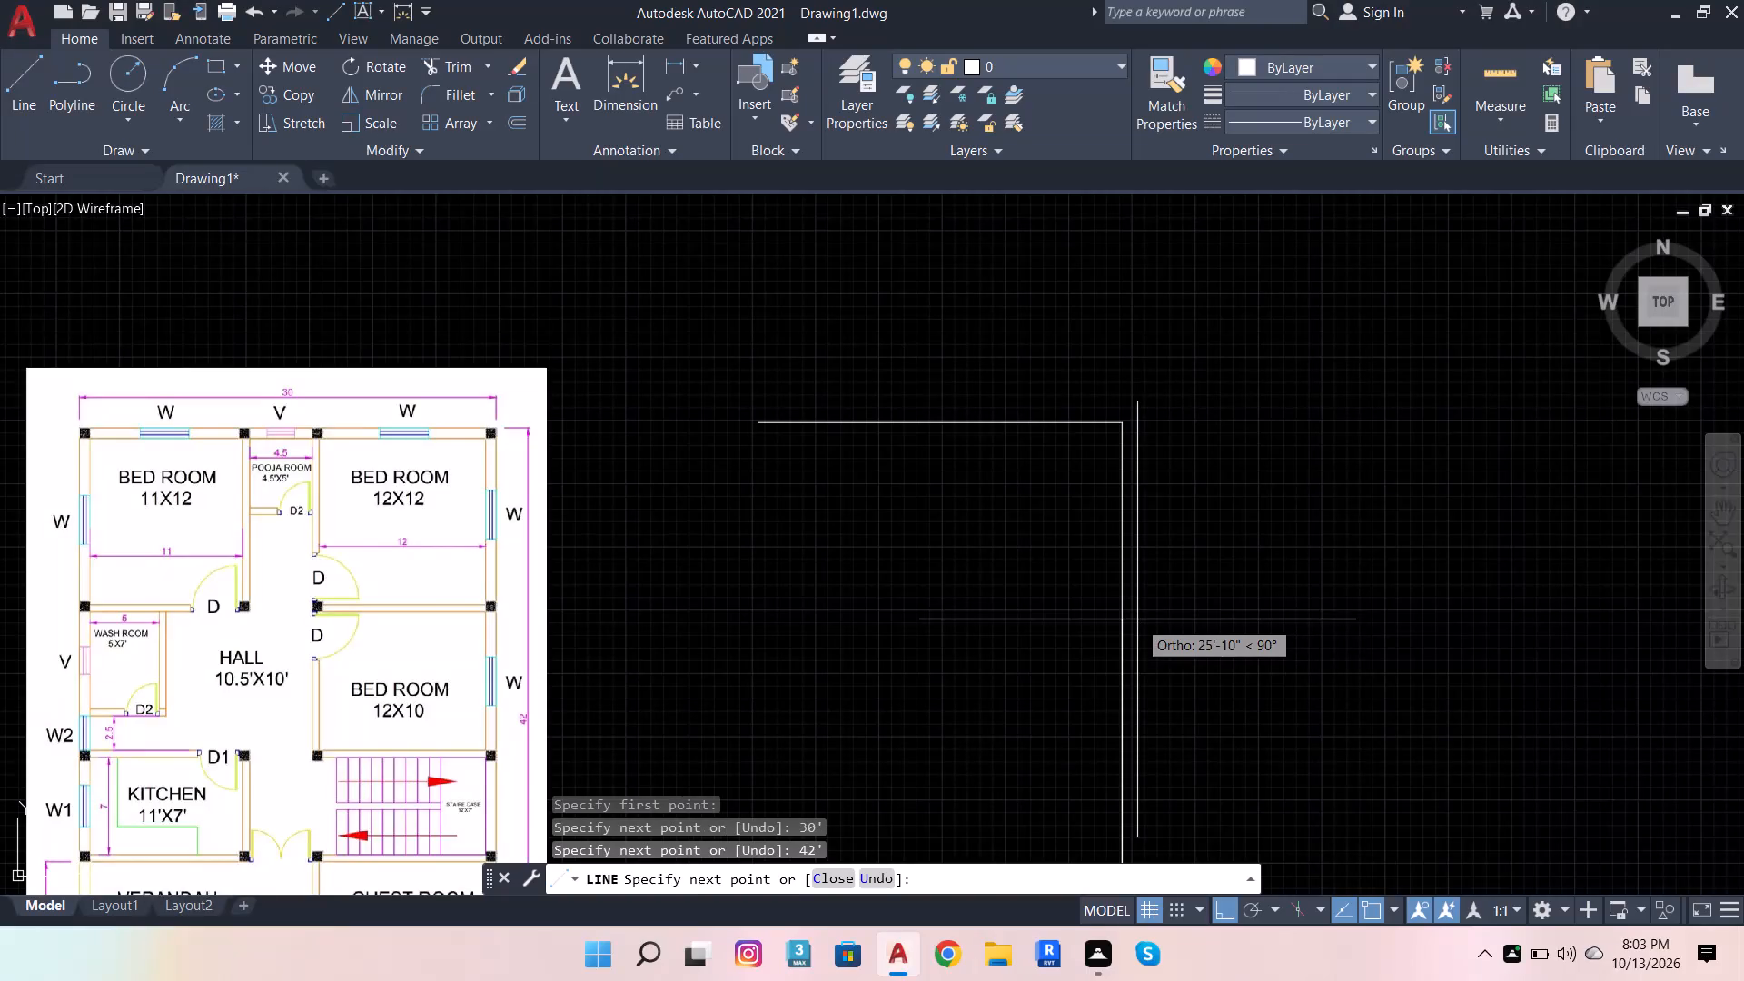
scroll(976, 562, down, 3)
scroll(976, 642, up, 2)
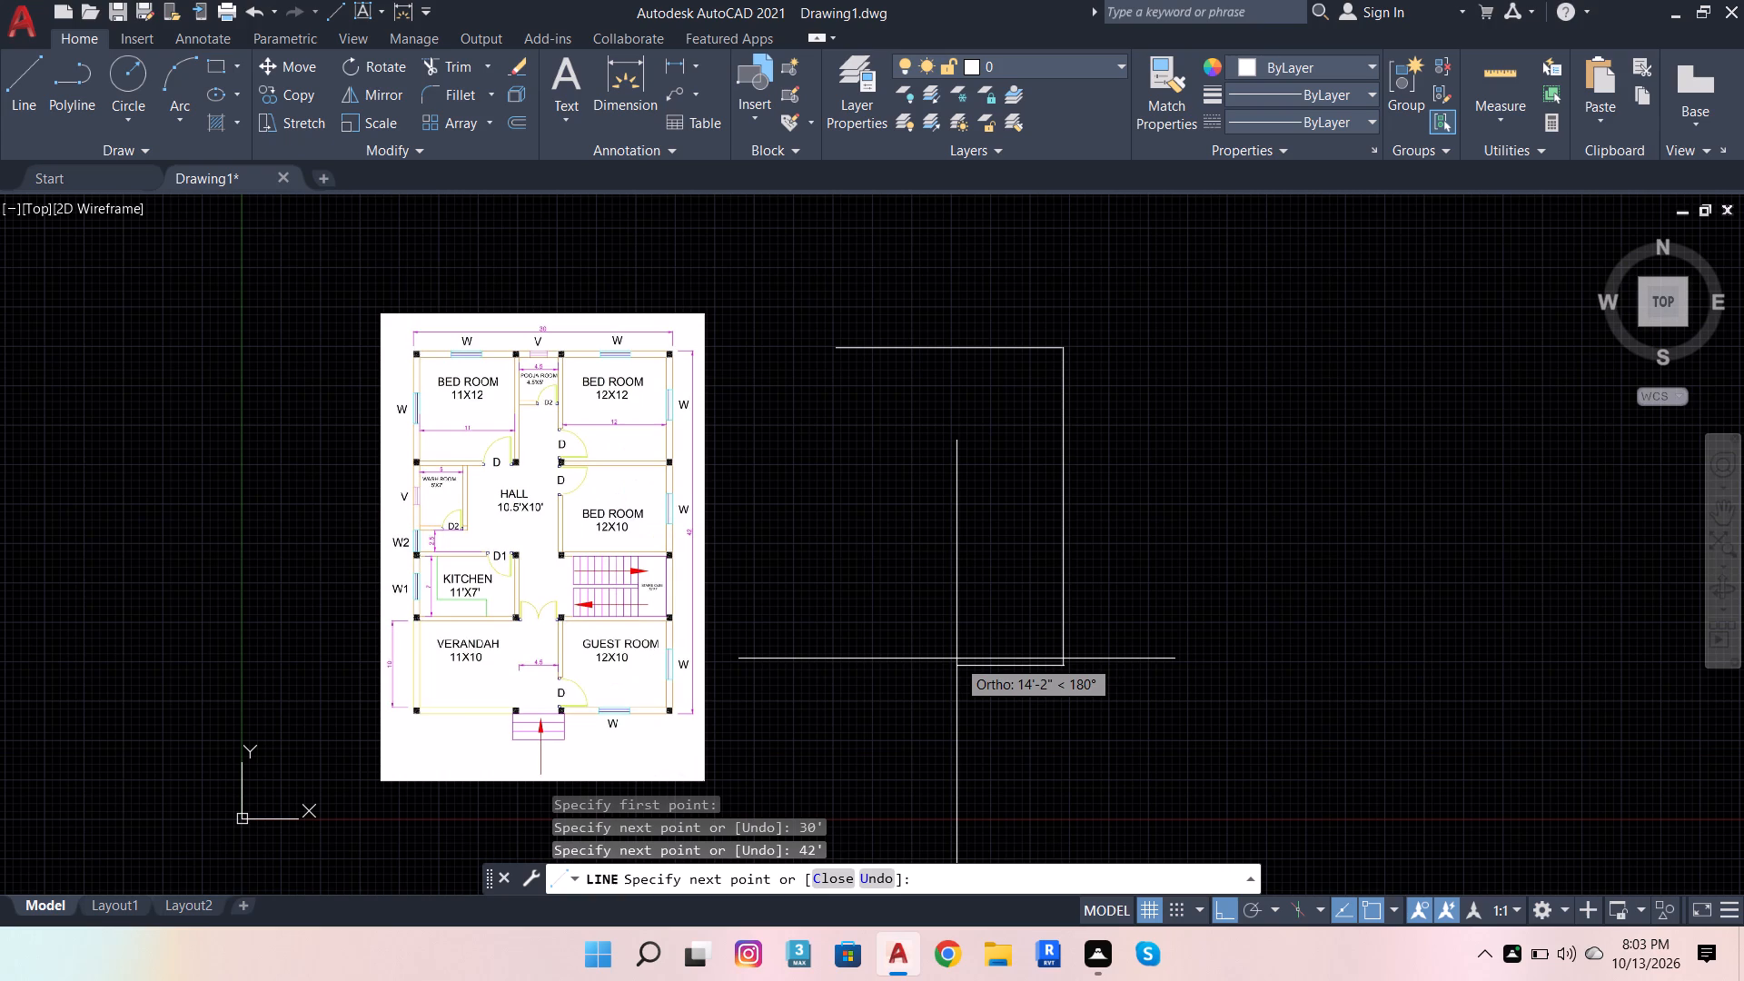
text(30')
key(Return)
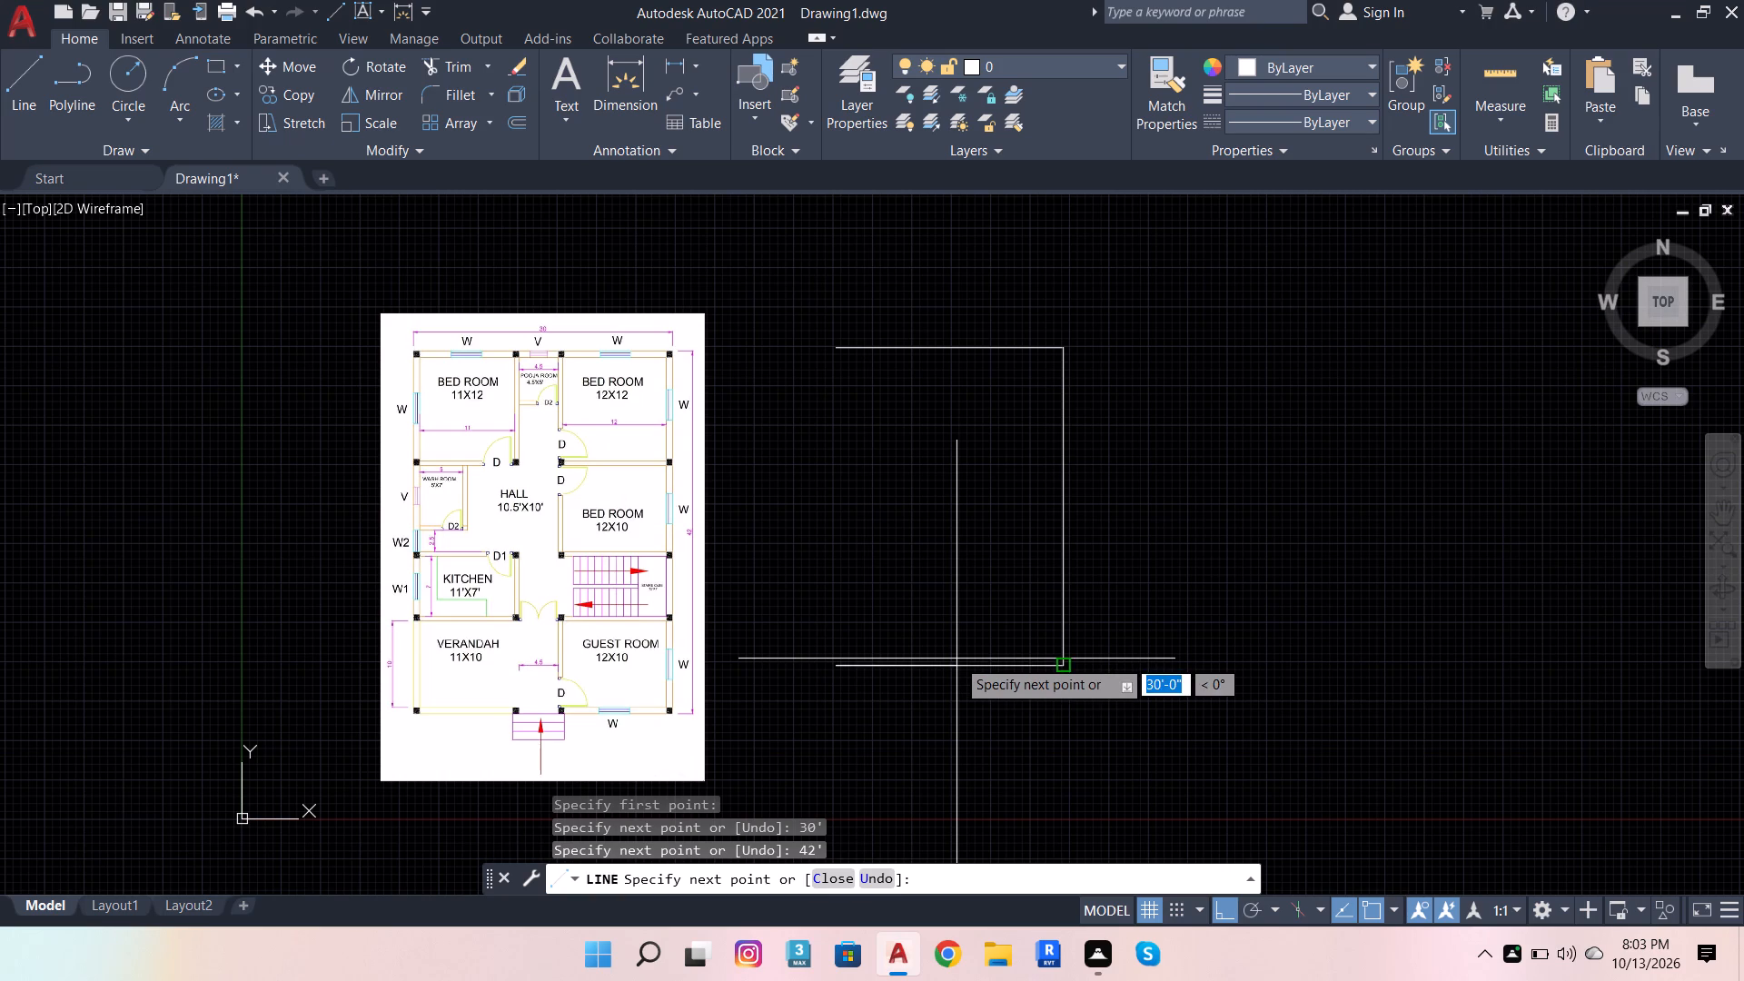
click(839, 355)
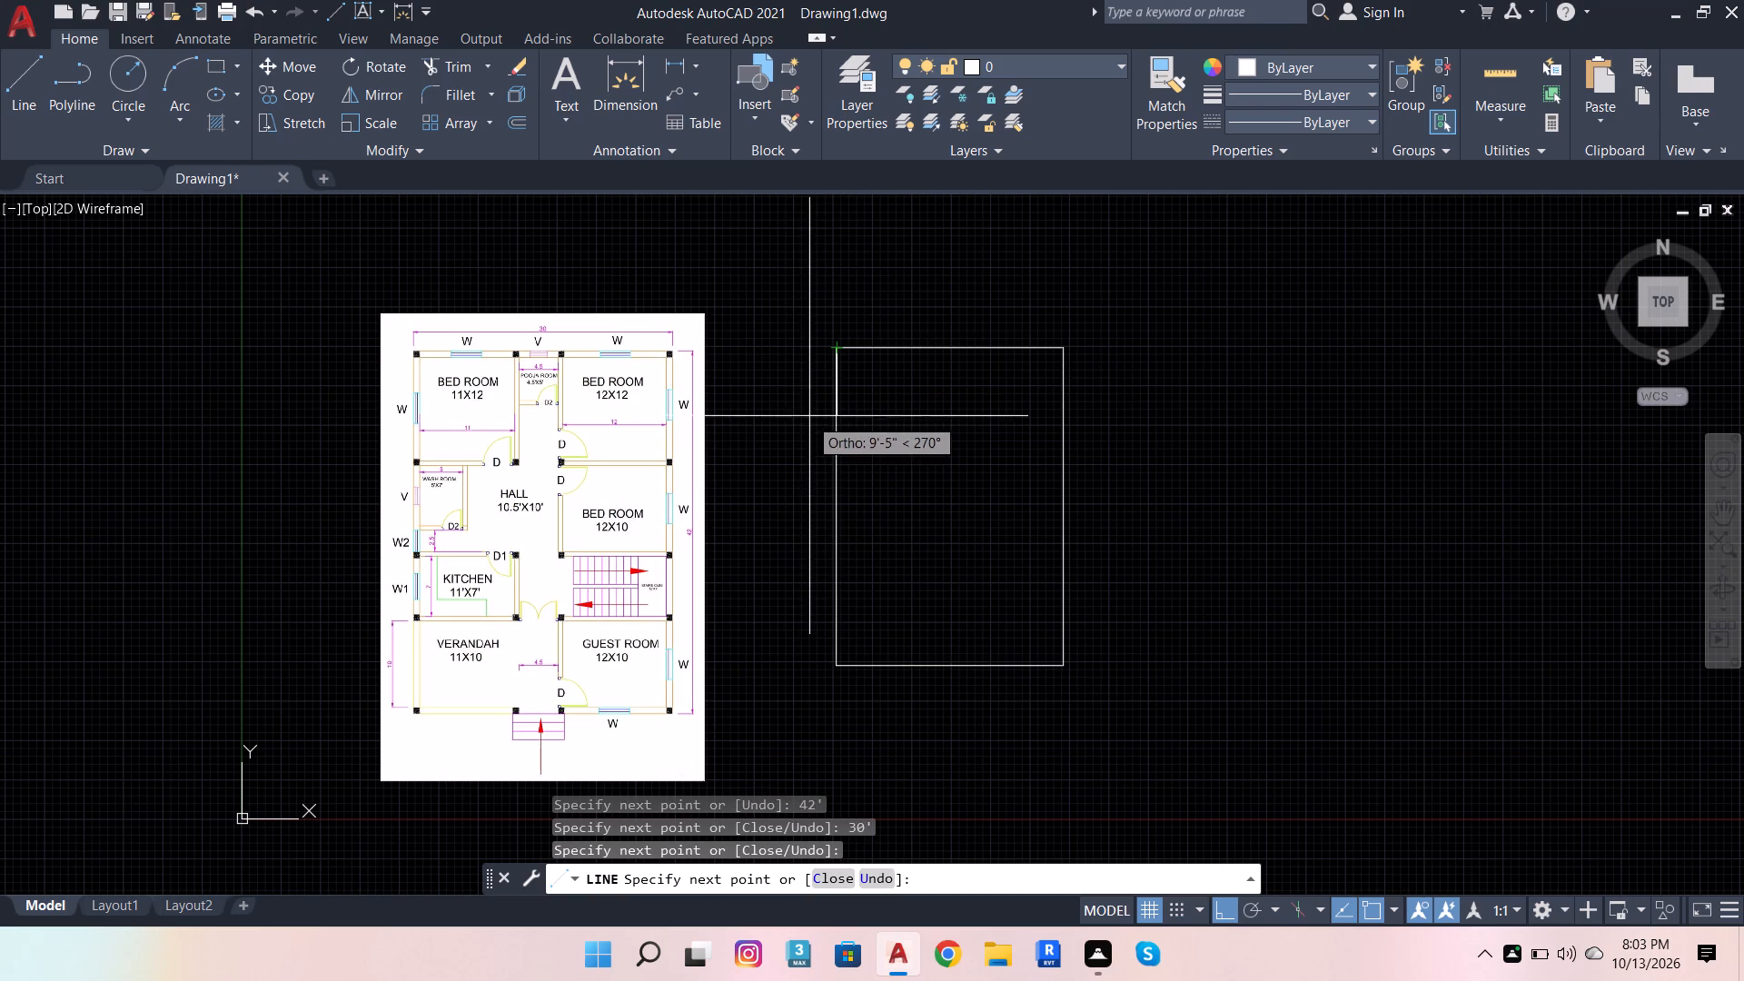
key(Escape)
Offset the outline's top line 9" inward to form the upper outer wall.
scroll(912, 351, up, 3)
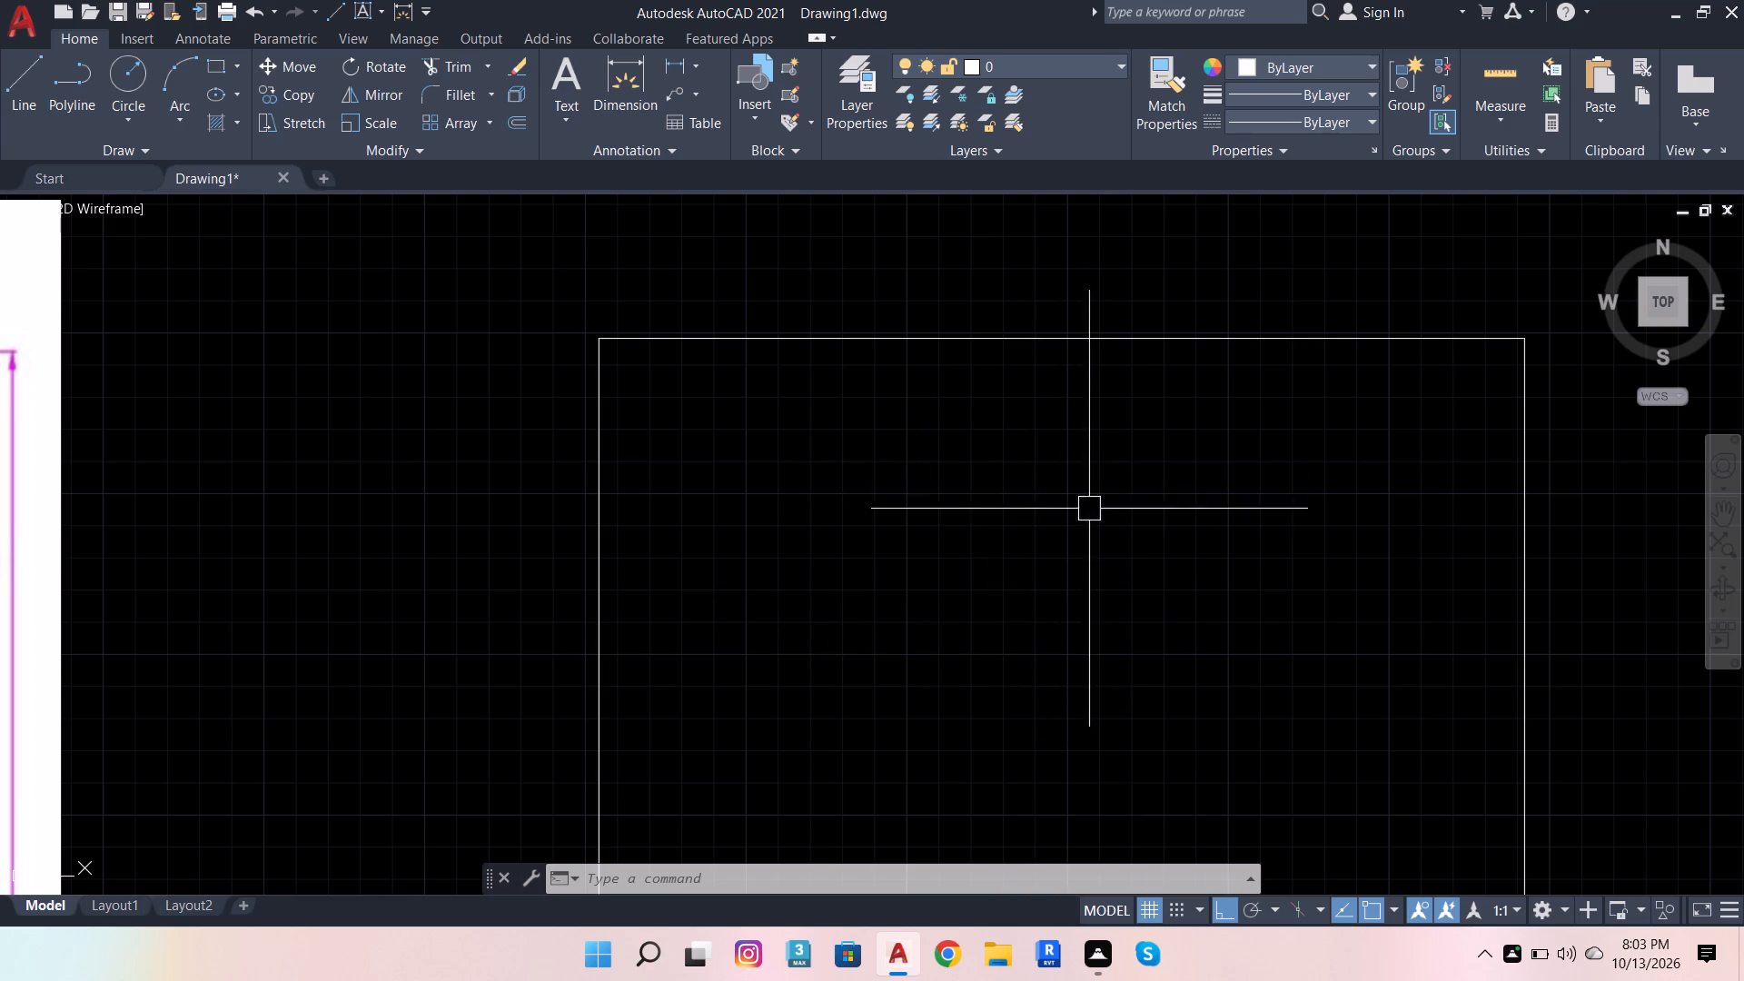
scroll(991, 344, down, 2)
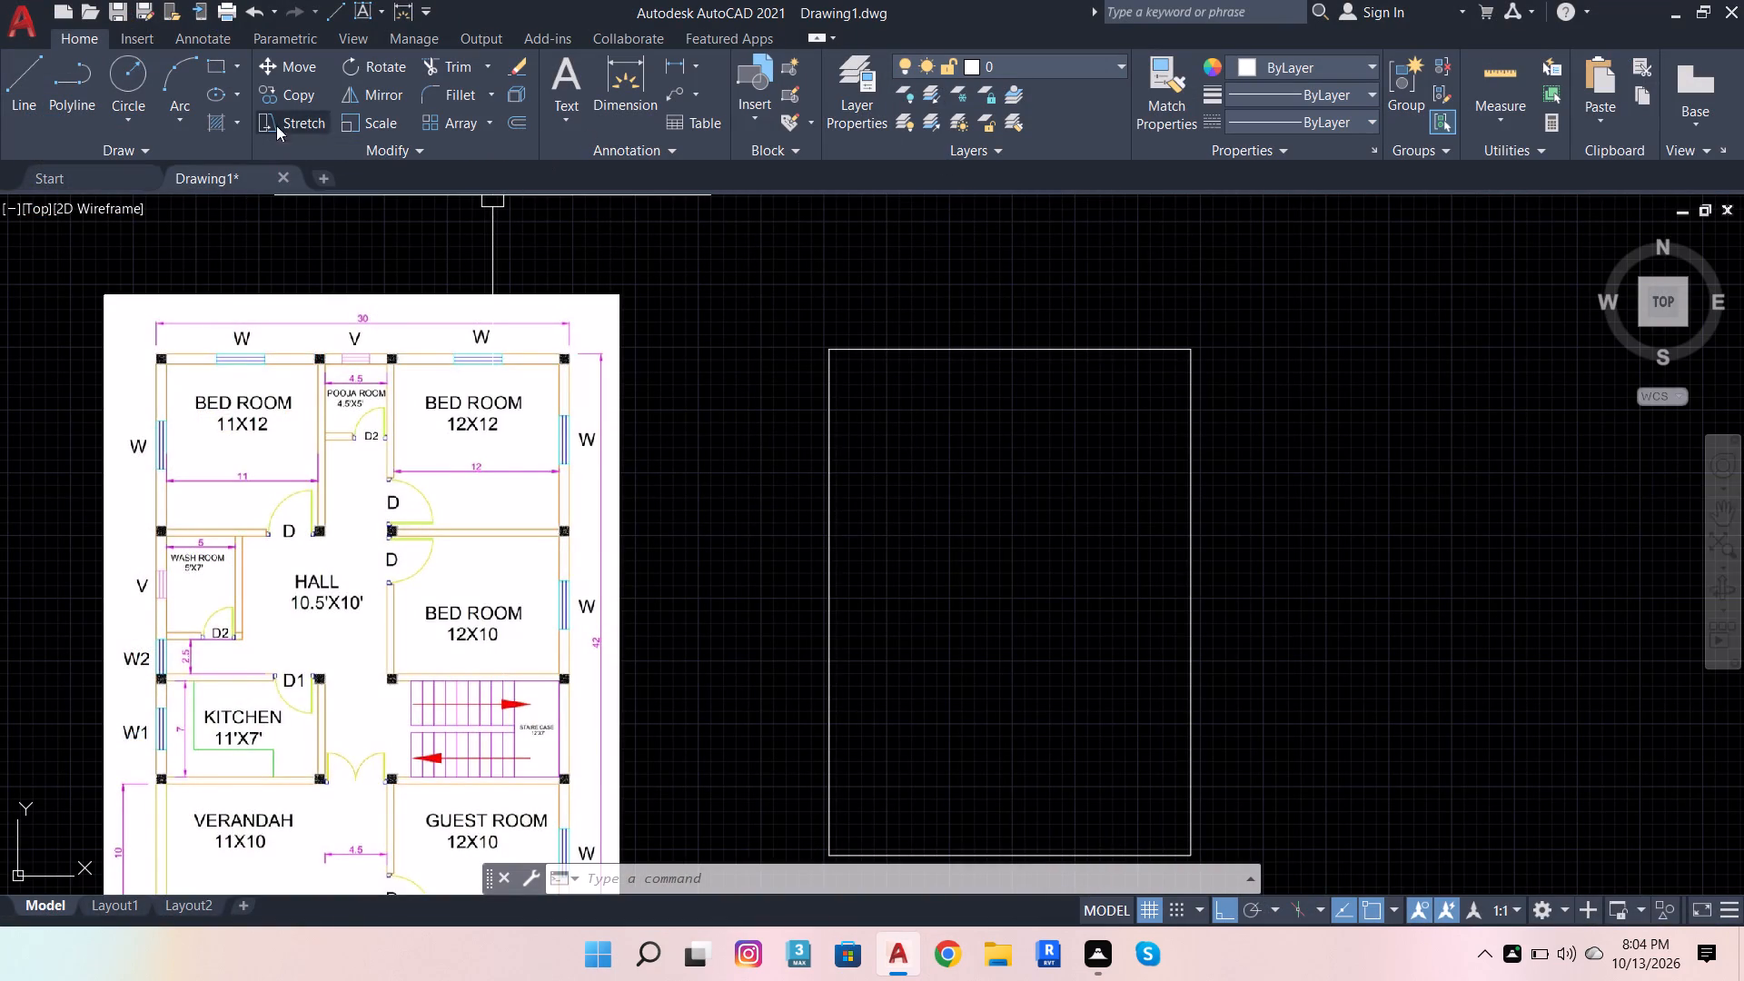
click(515, 118)
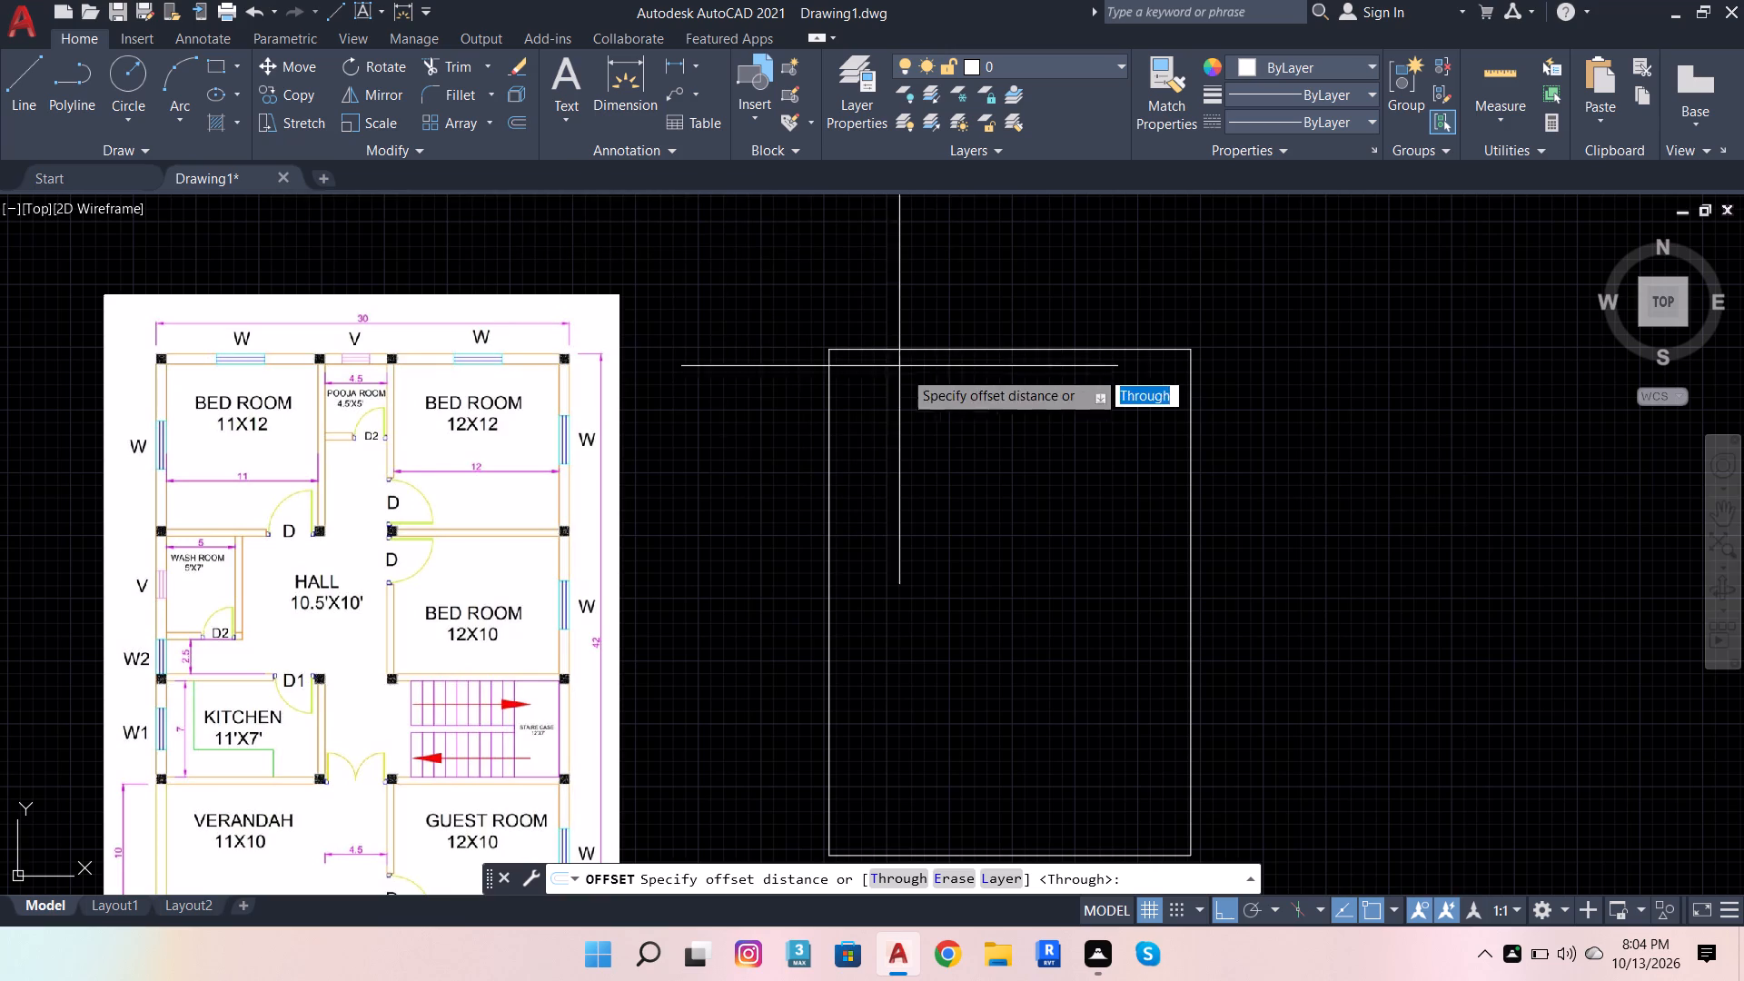
click(907, 352)
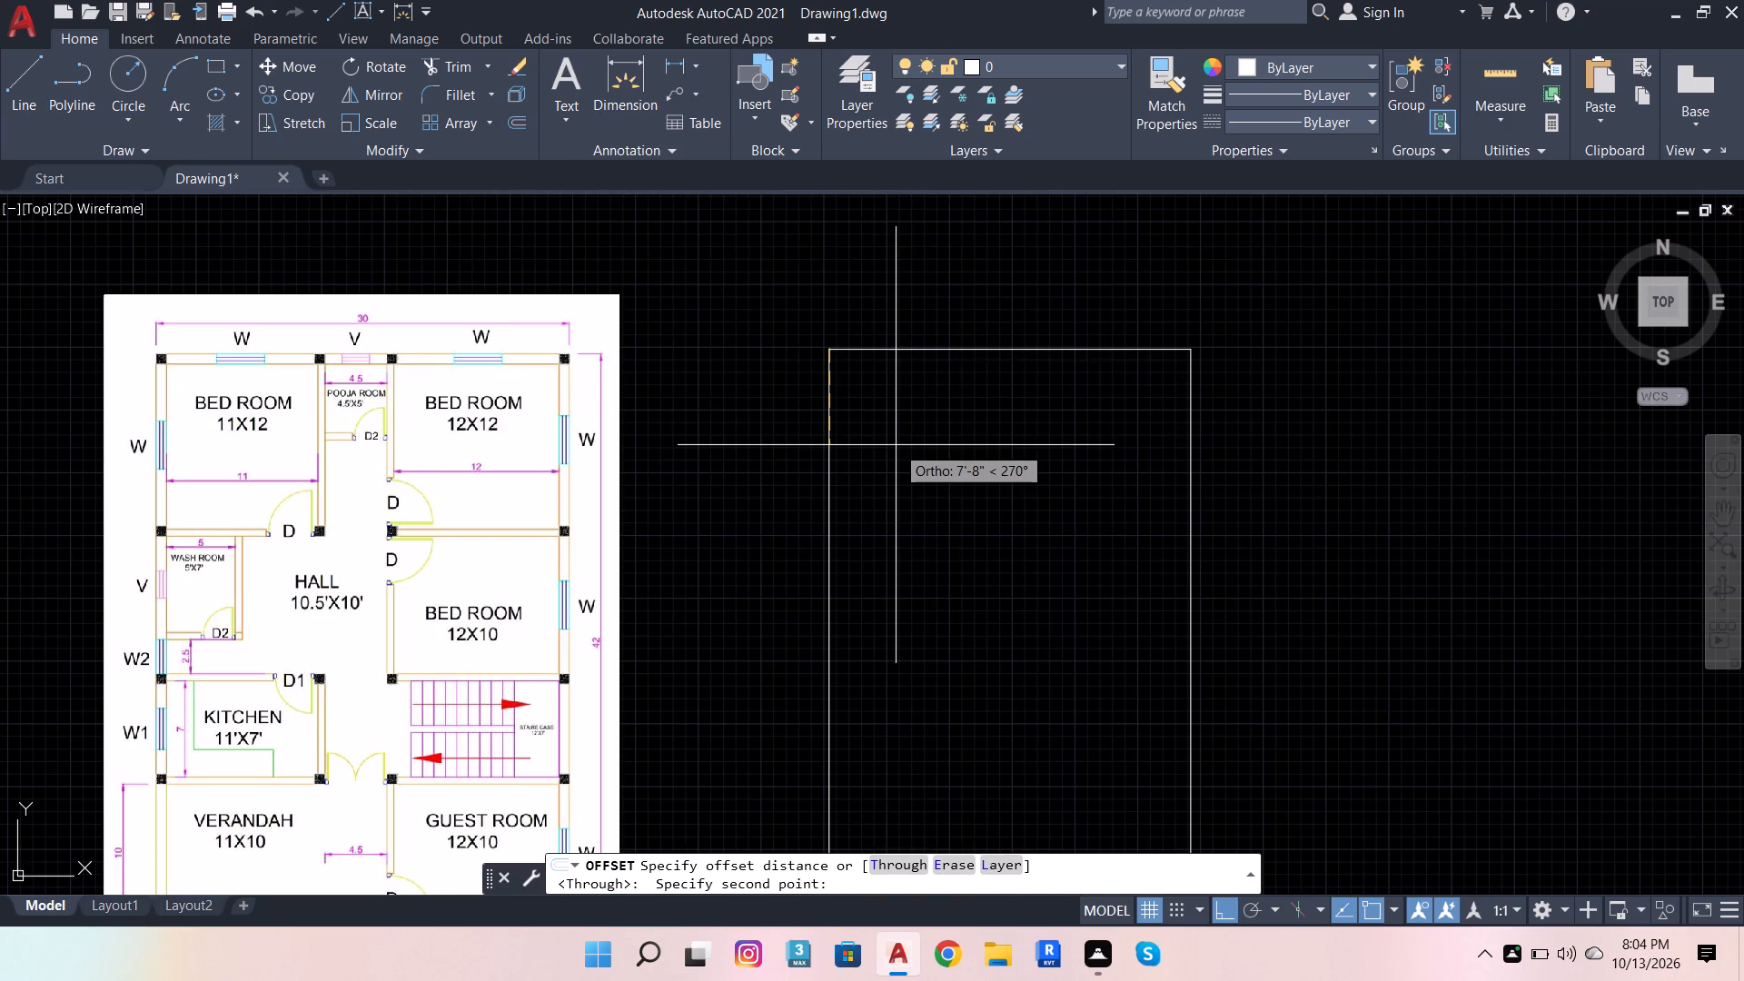
key(9)
key(Return)
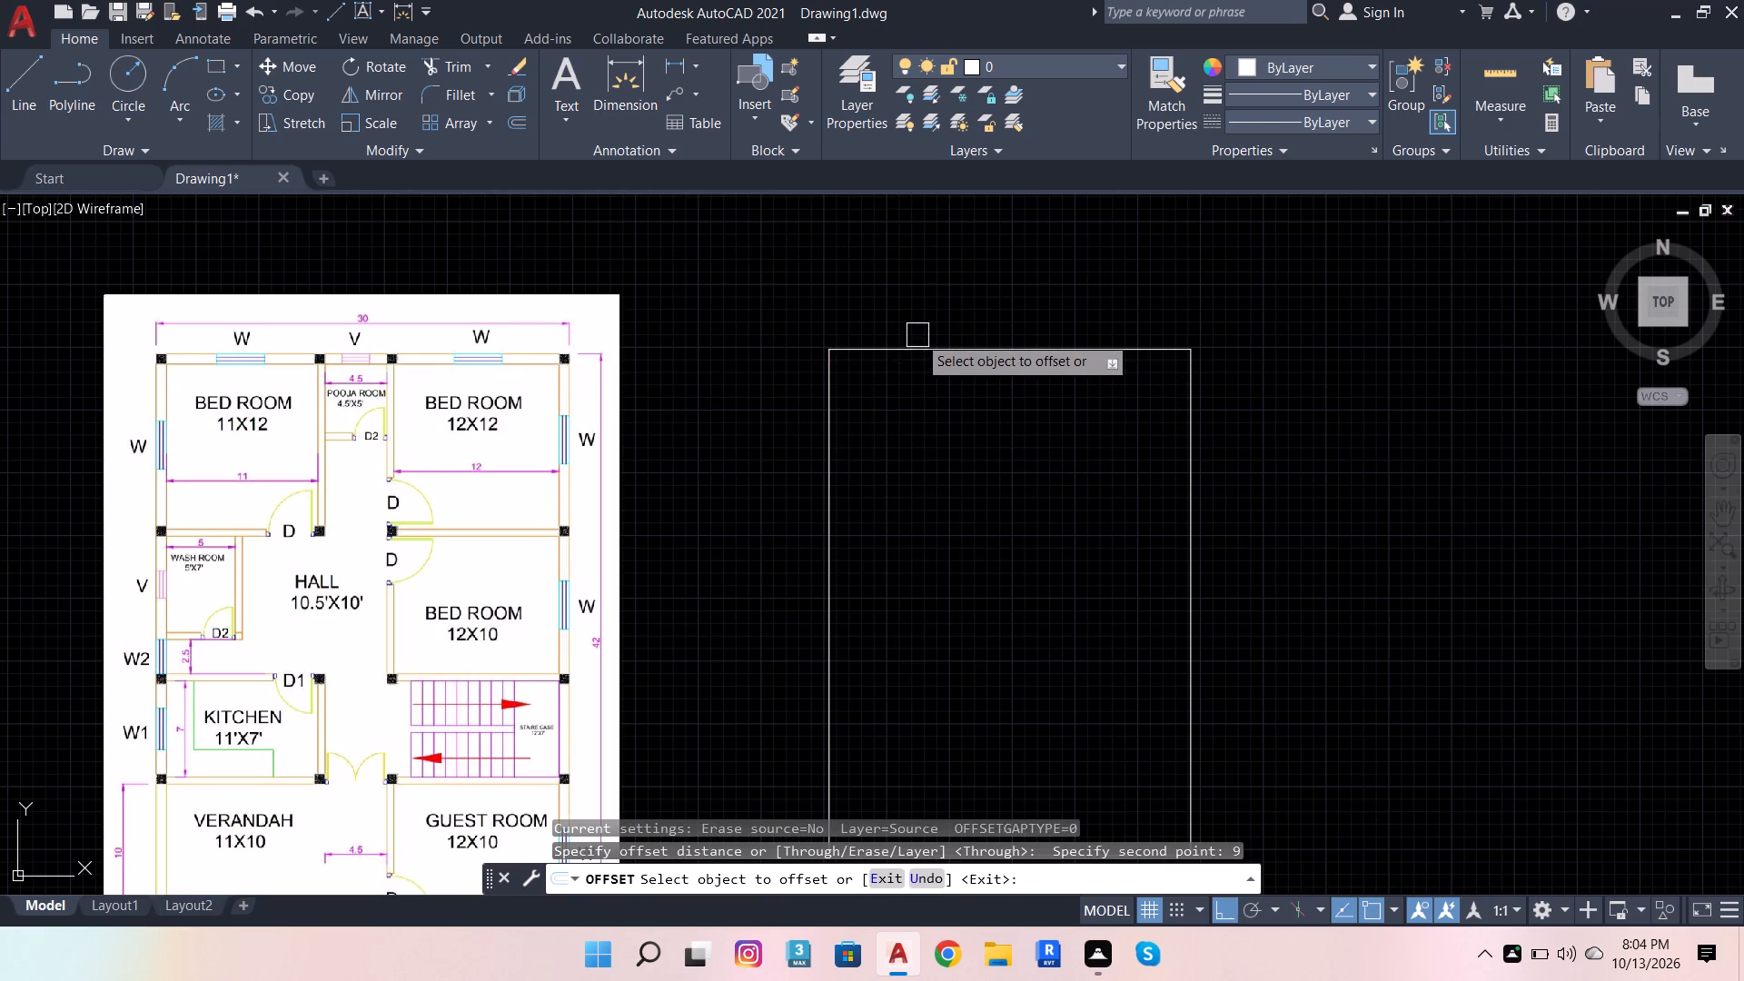
click(918, 350)
click(907, 502)
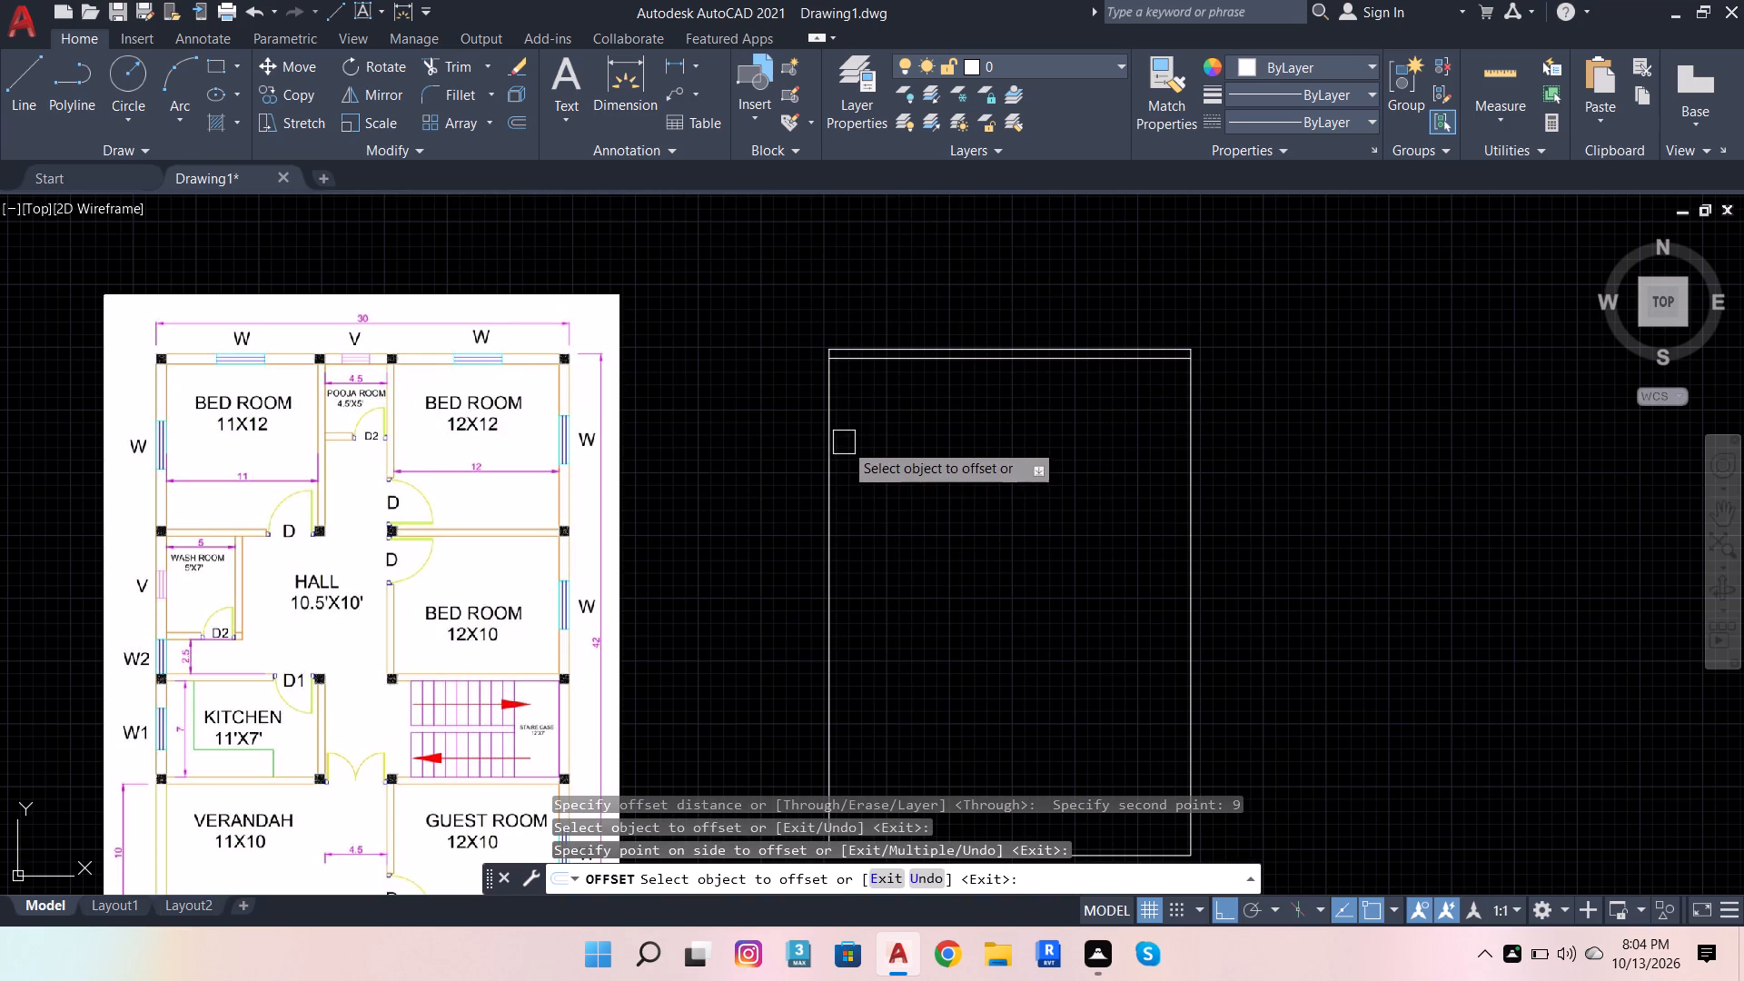
Offset the outline's left, right and bottom lines 9" inward to form the remaining outer walls, and end Offset.
click(838, 439)
click(885, 436)
click(1189, 440)
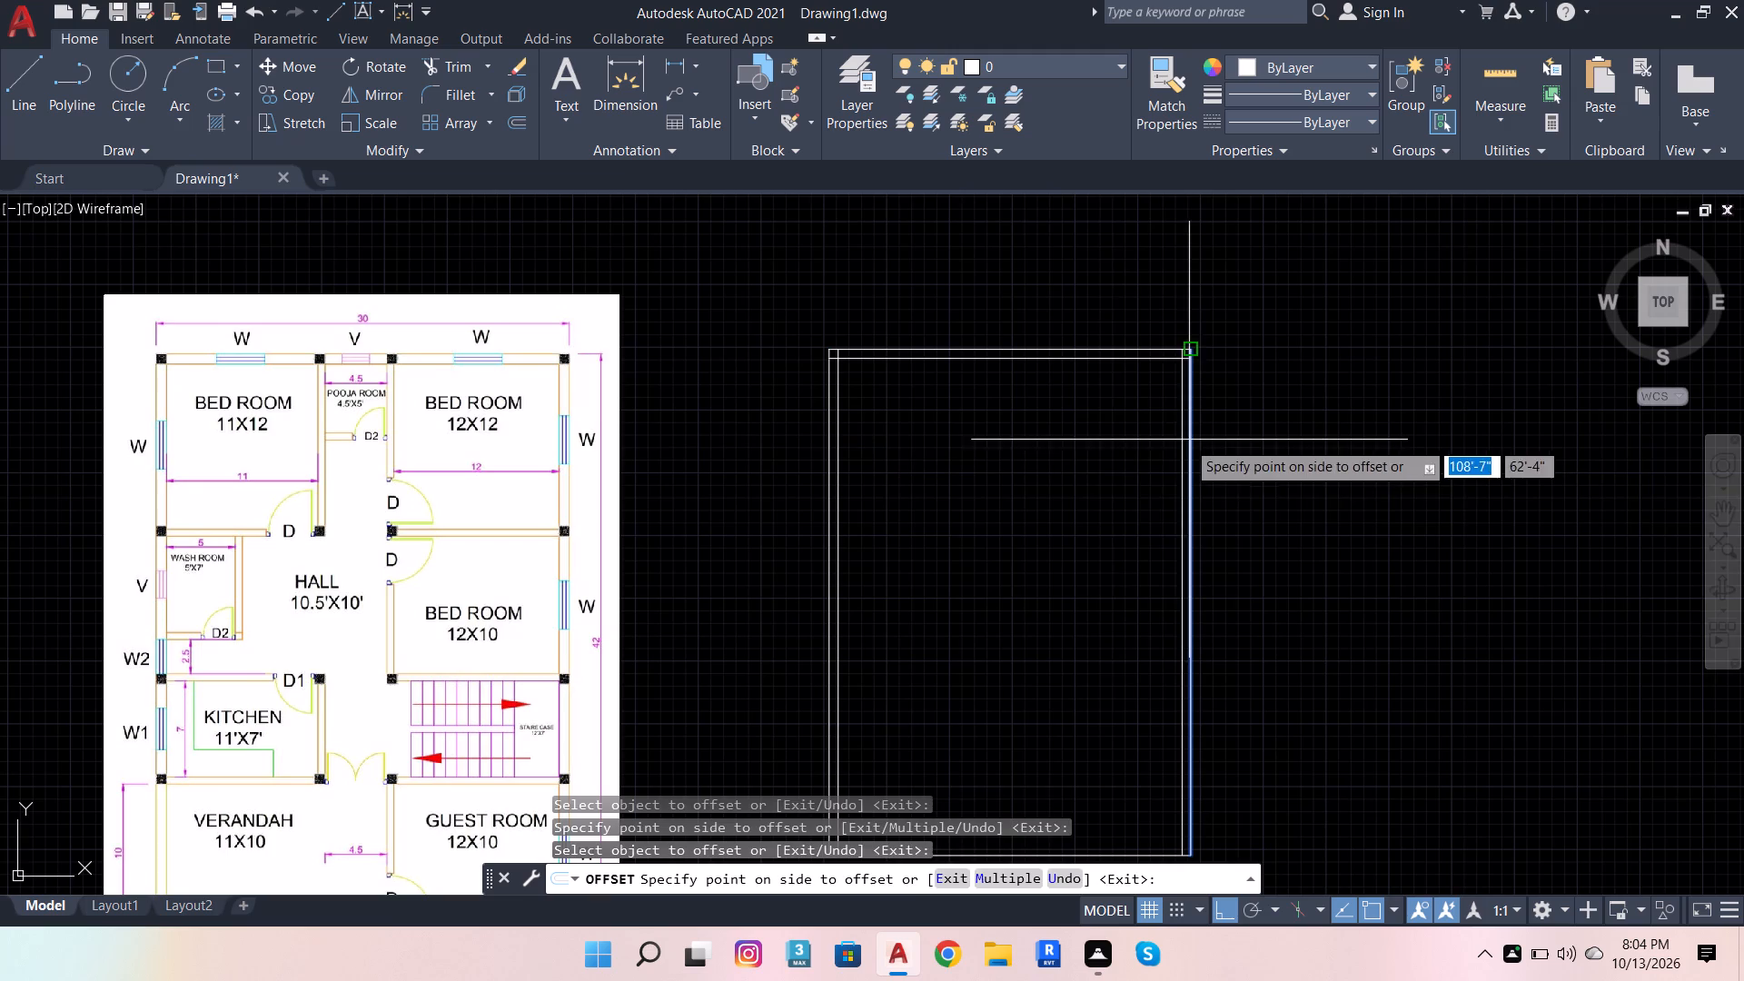
click(1089, 474)
scroll(1185, 417, down, 2)
scroll(1151, 631, up, 2)
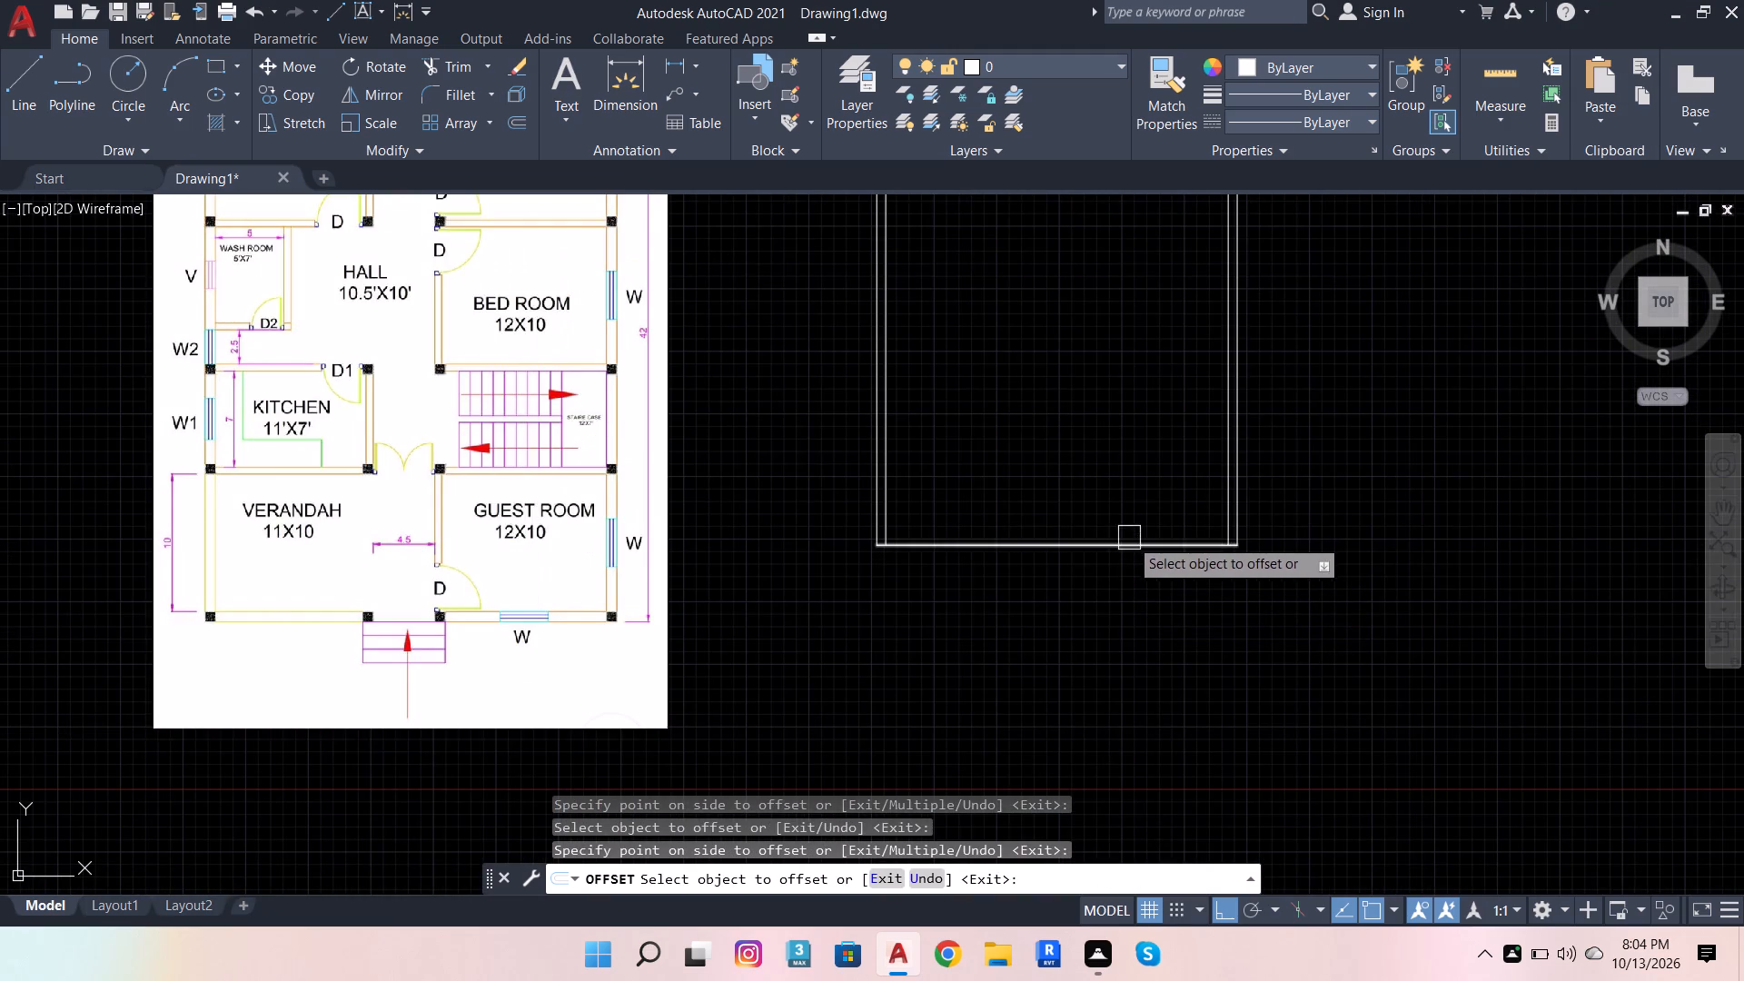
click(1129, 538)
click(1113, 494)
scroll(1092, 649, down, 2)
scroll(1198, 535, up, 2)
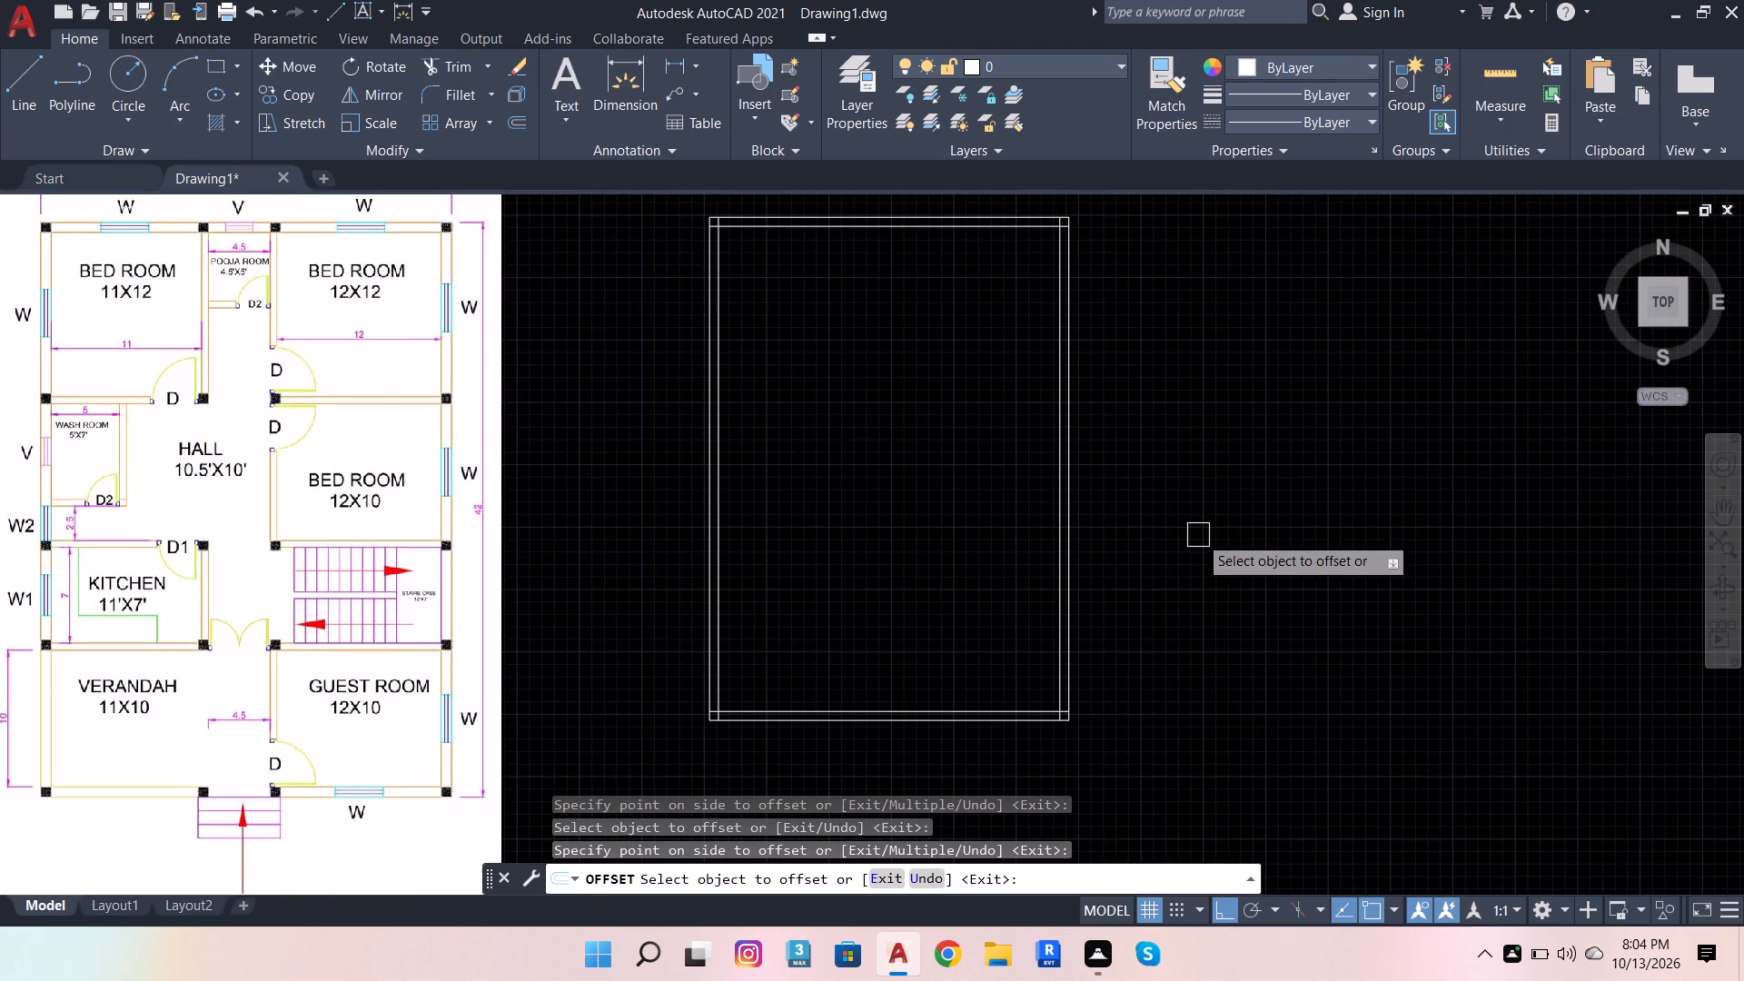
key(Escape)
key(Escape)
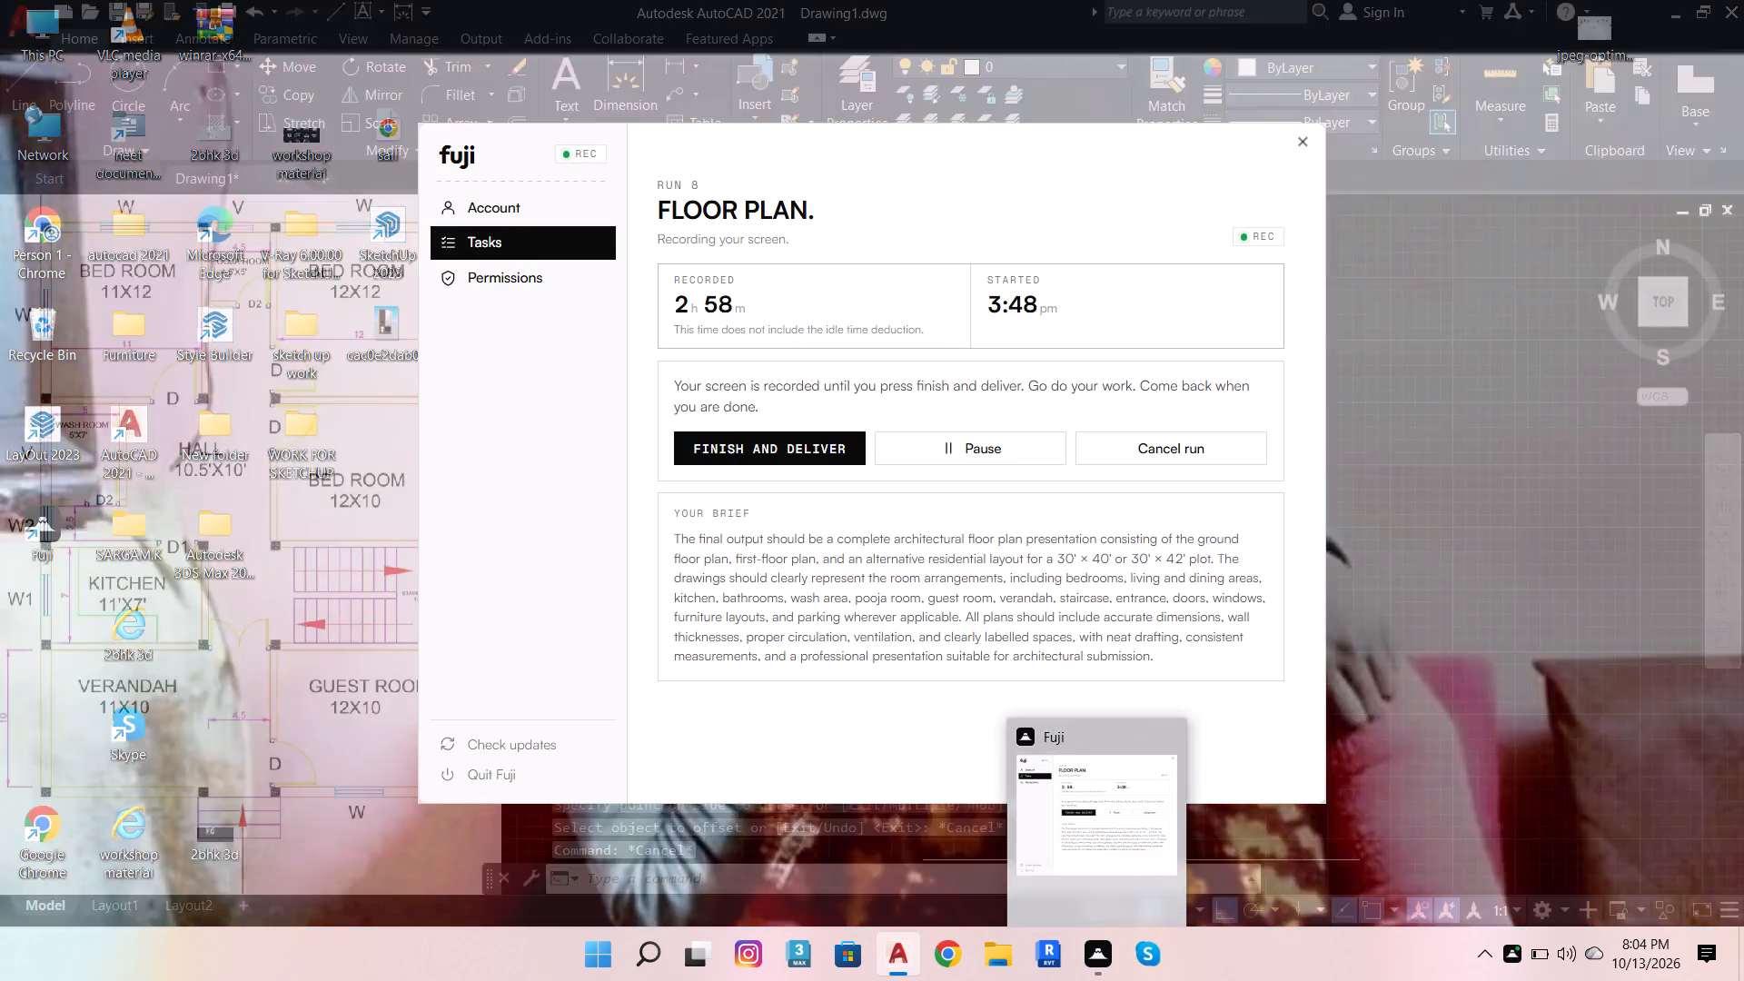
Set the TEXTSIZE variable to 6 for the drawing's default text height.
scroll(832, 426, down, 1)
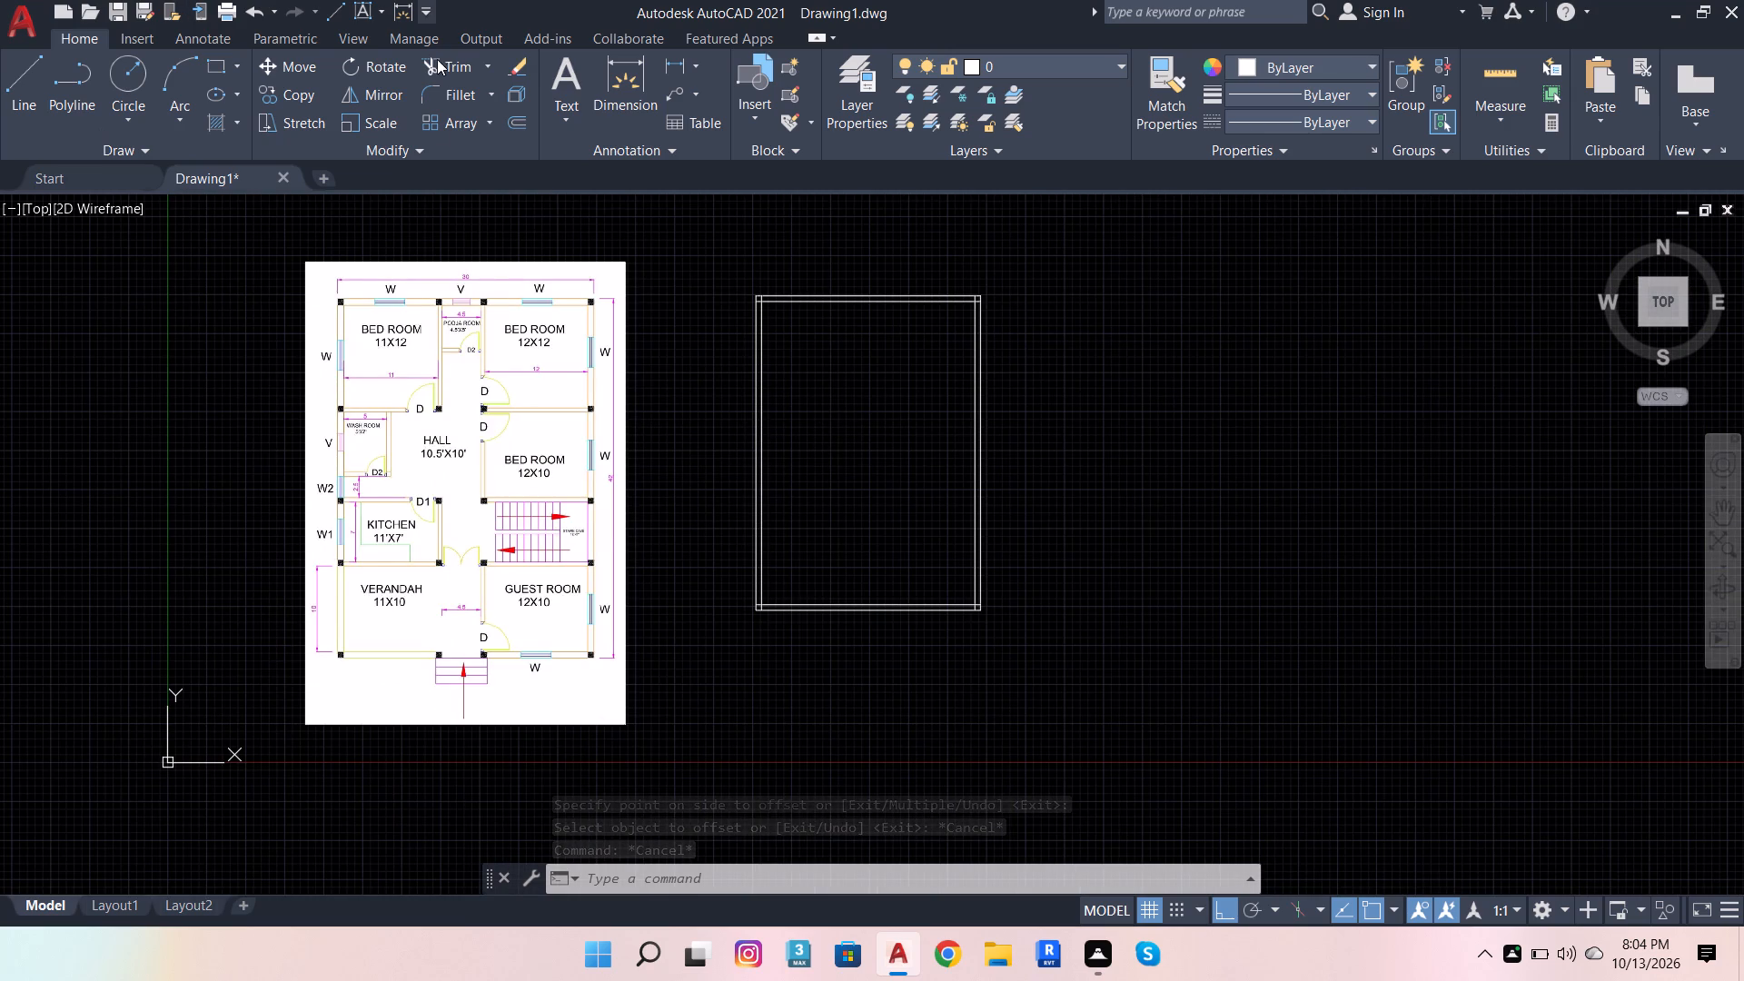
text(TEX)
click(755, 623)
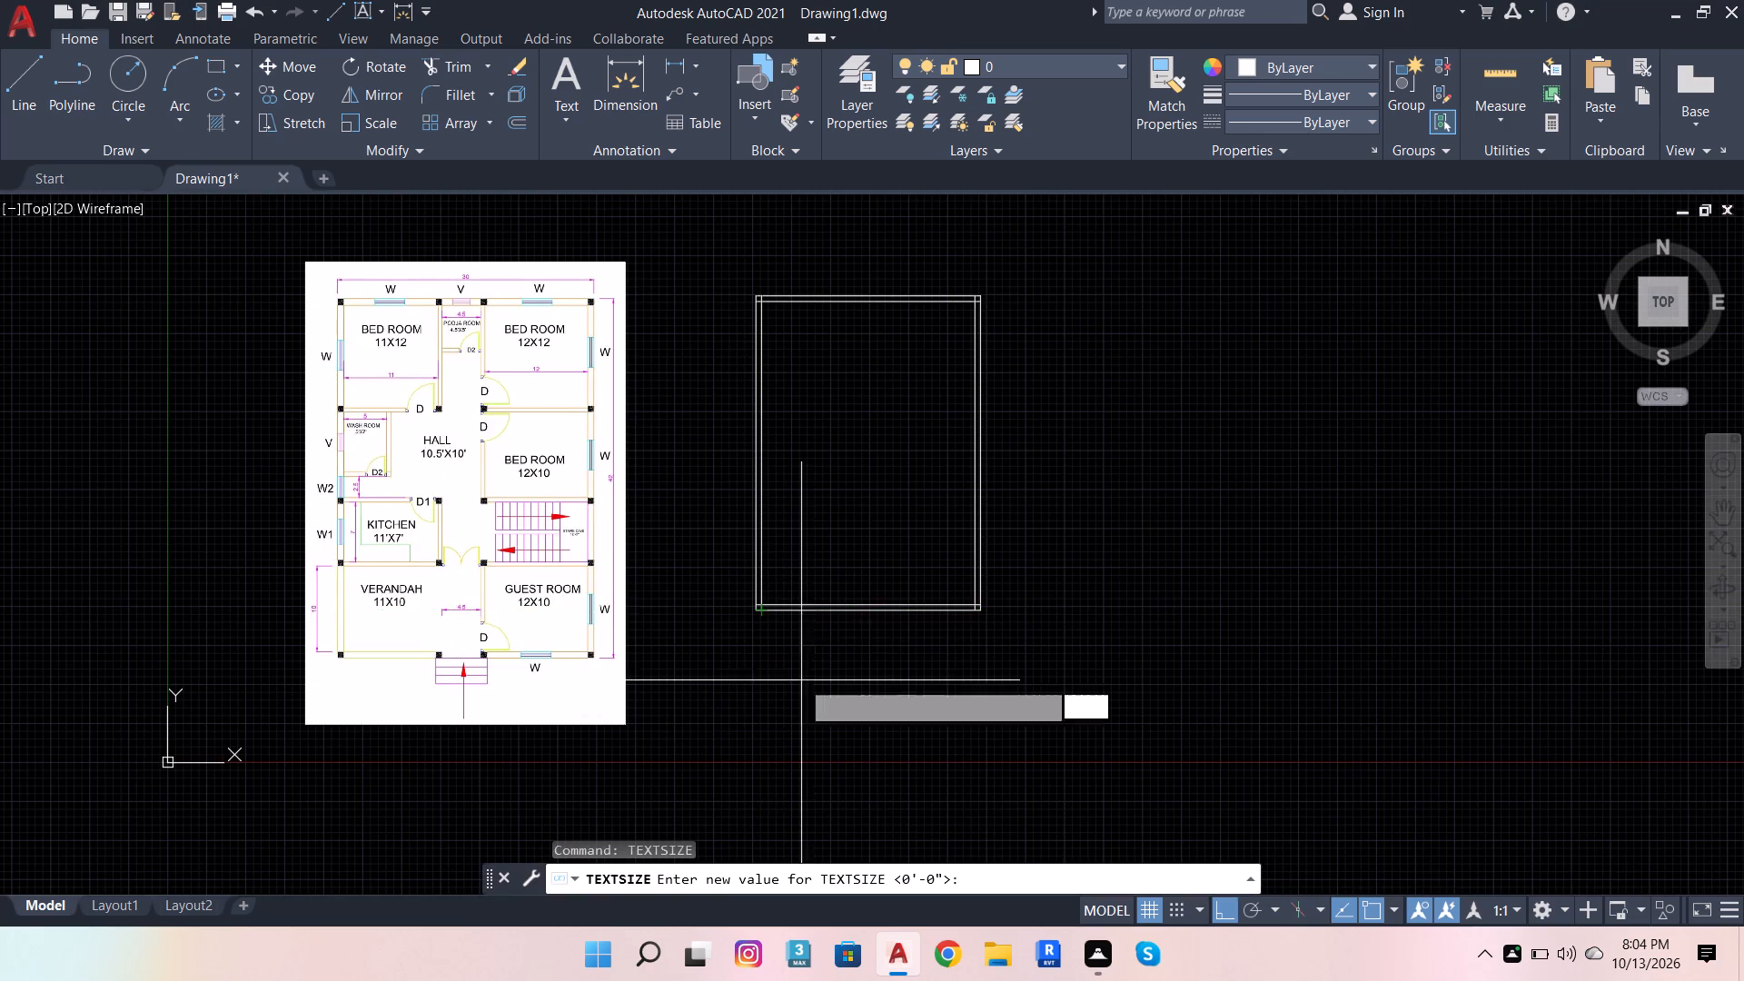
click(1013, 875)
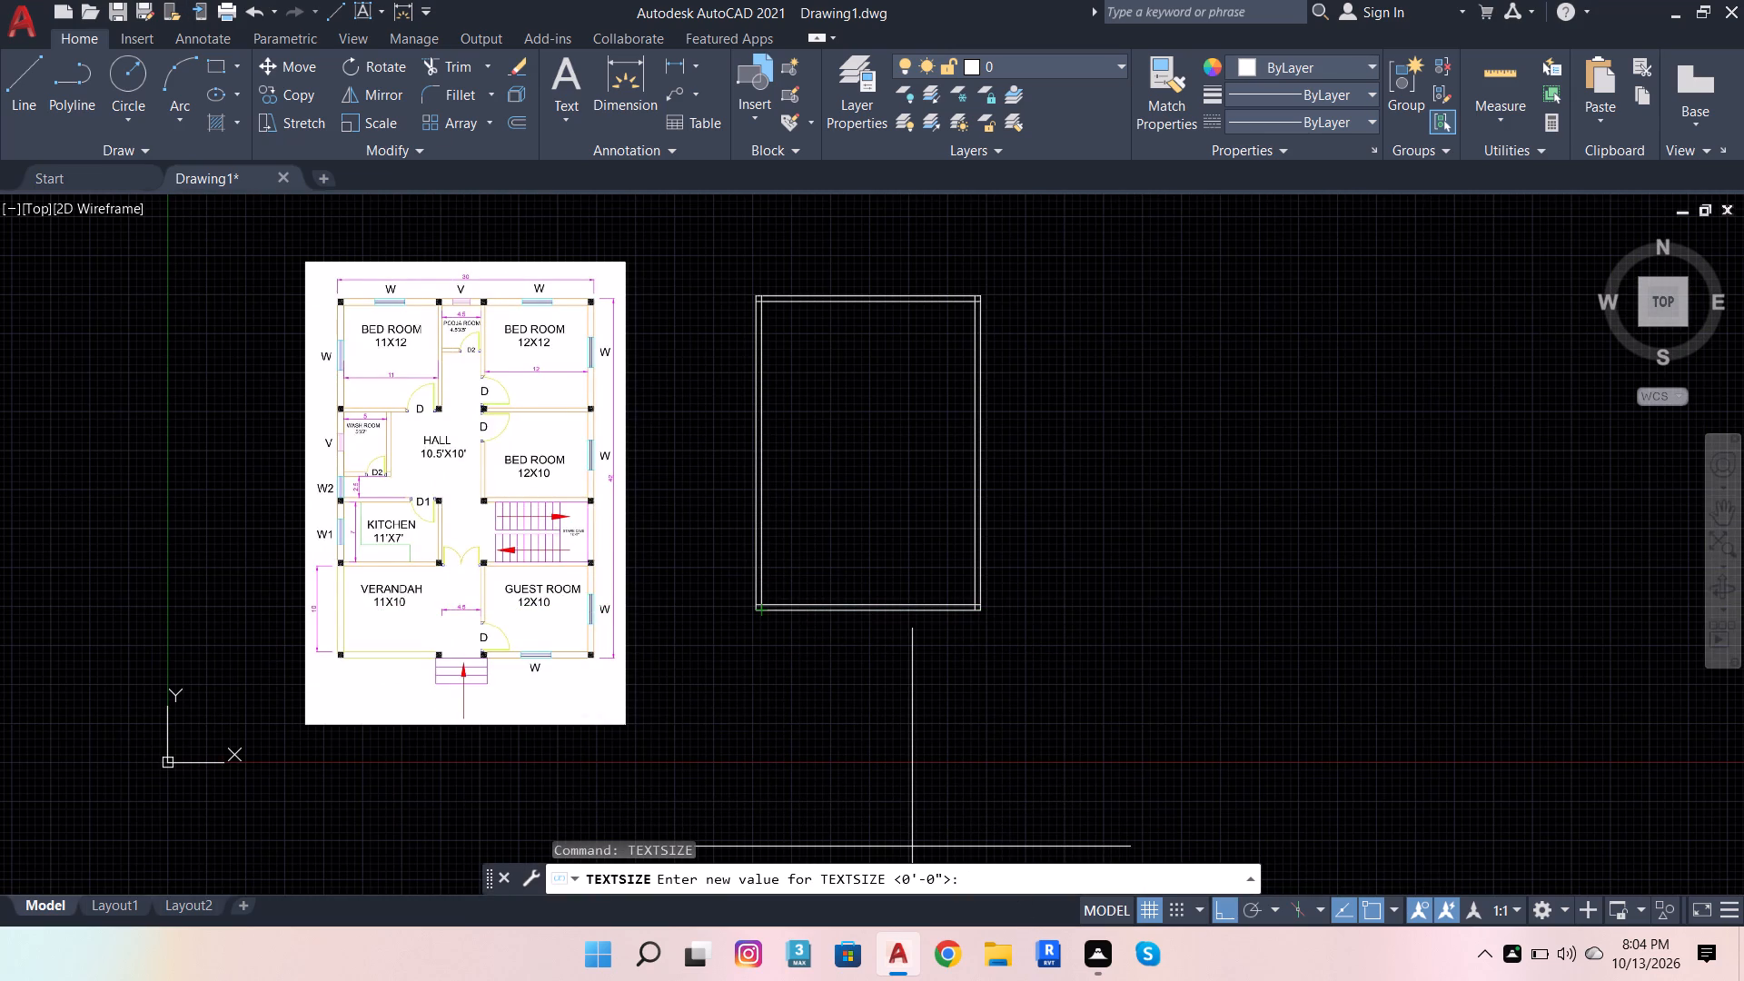
key(6)
key(Return)
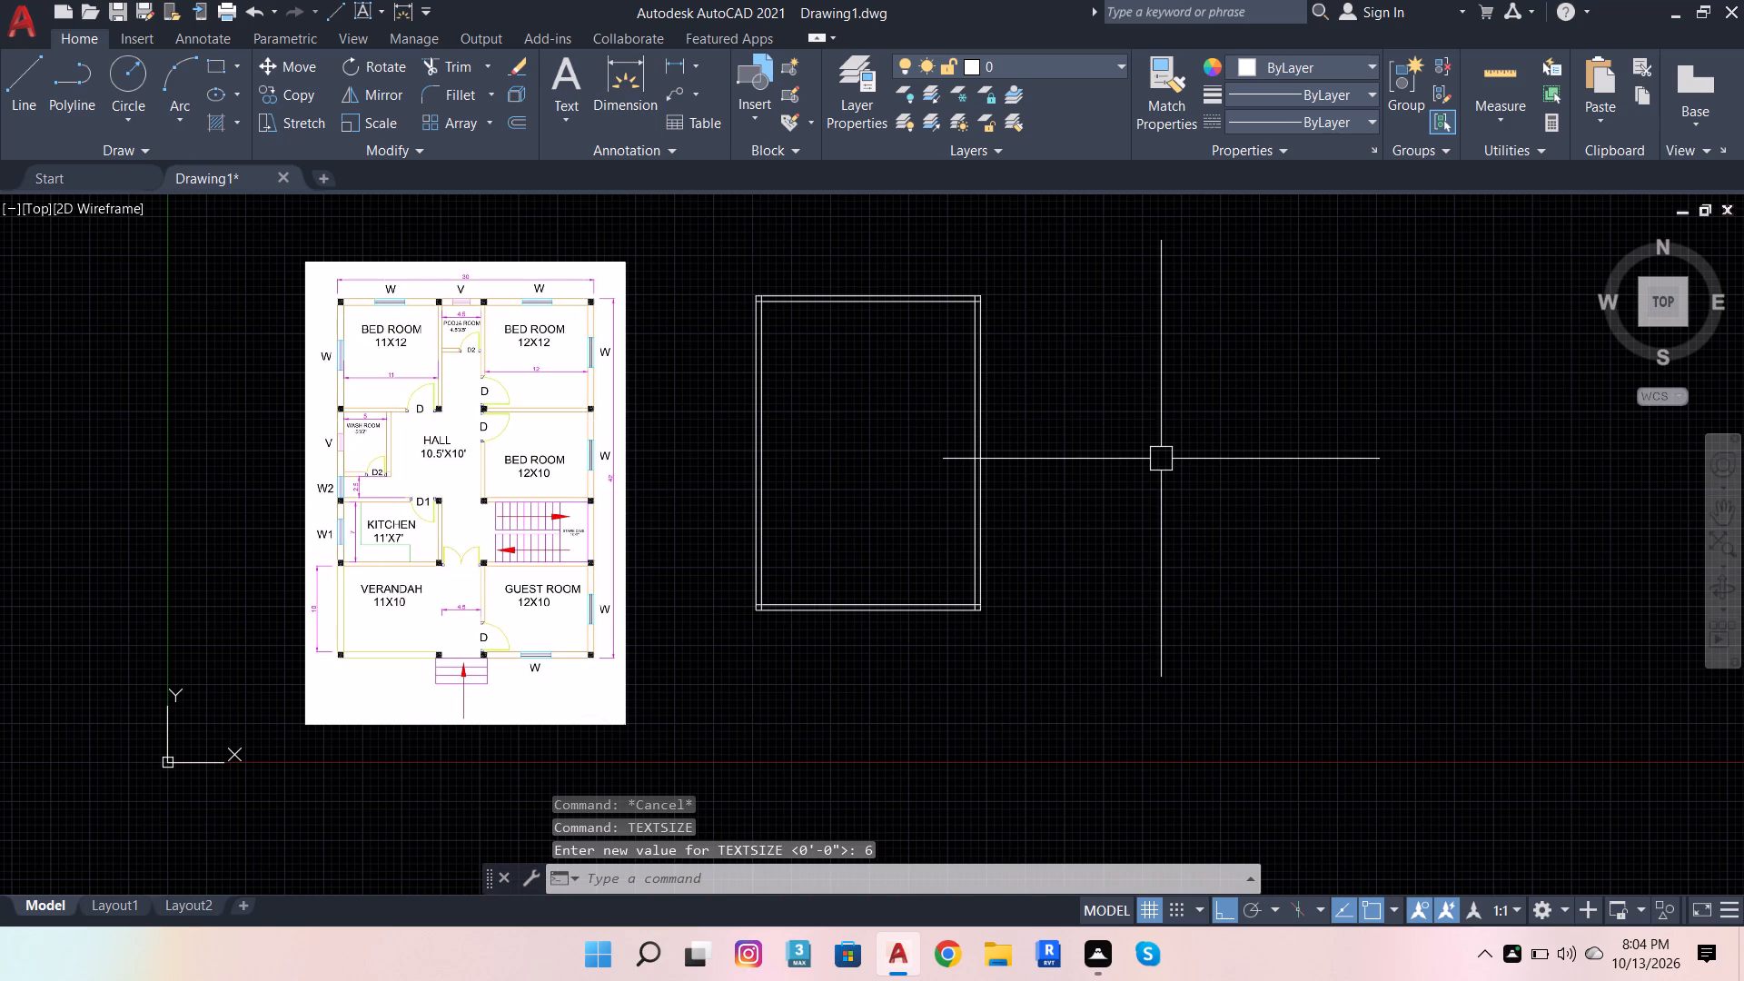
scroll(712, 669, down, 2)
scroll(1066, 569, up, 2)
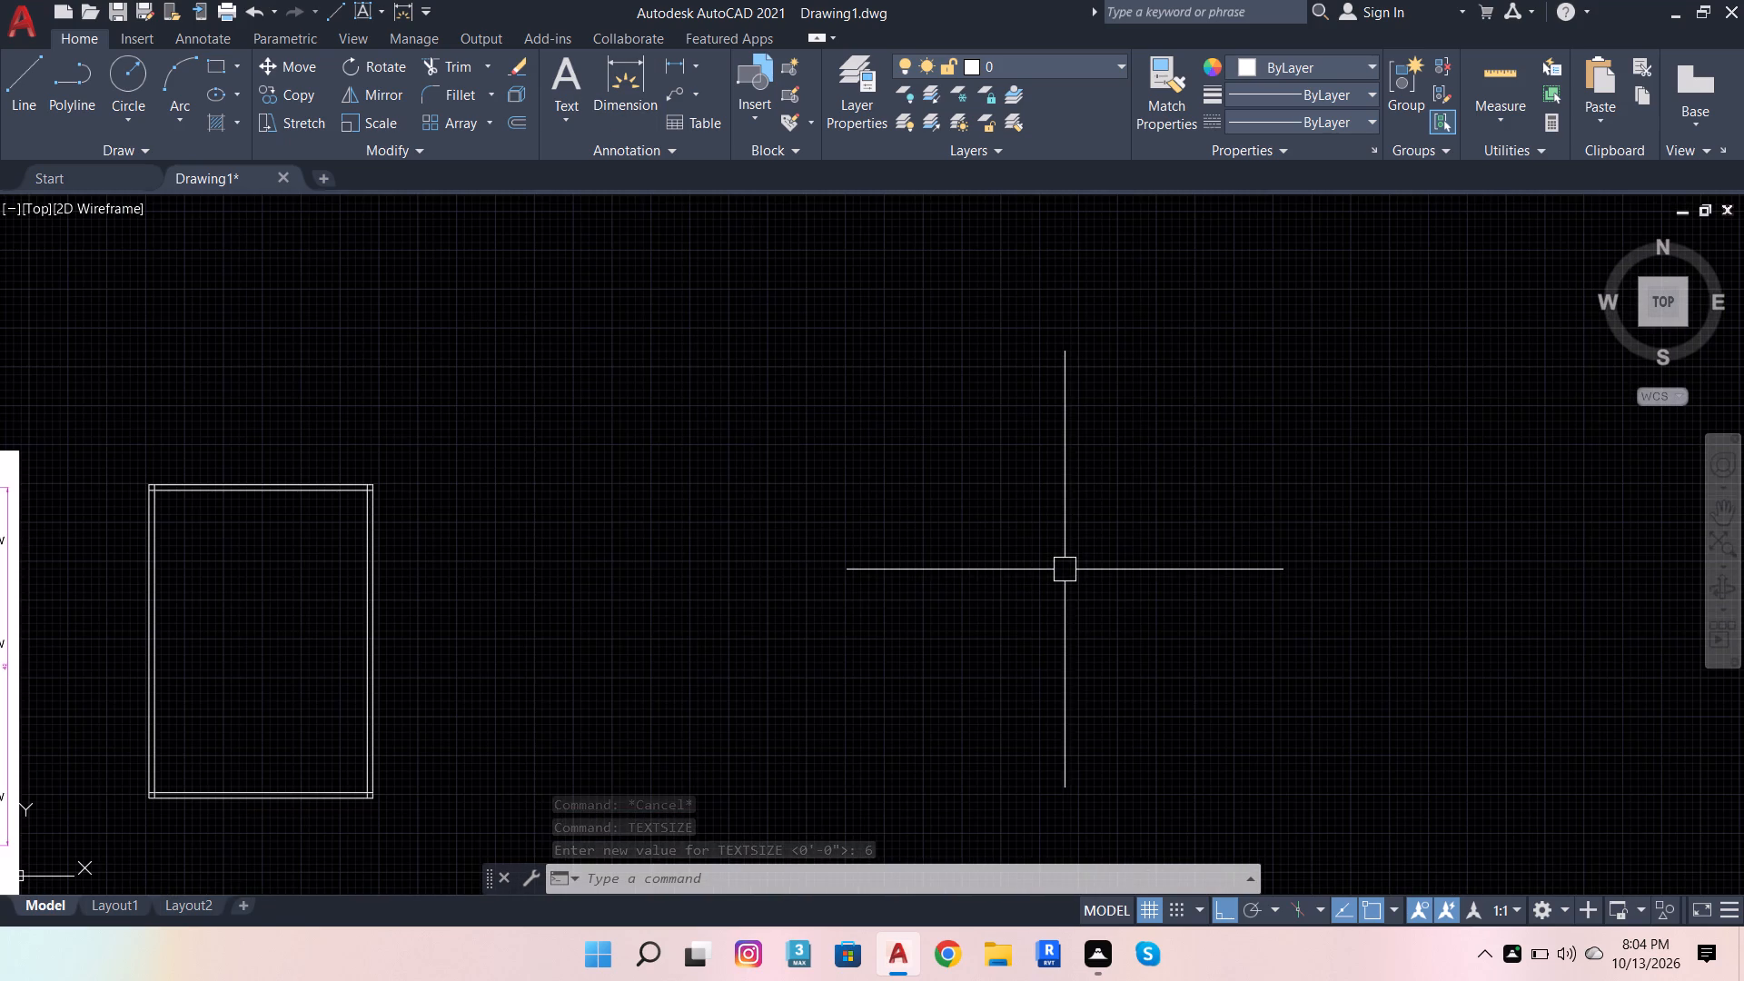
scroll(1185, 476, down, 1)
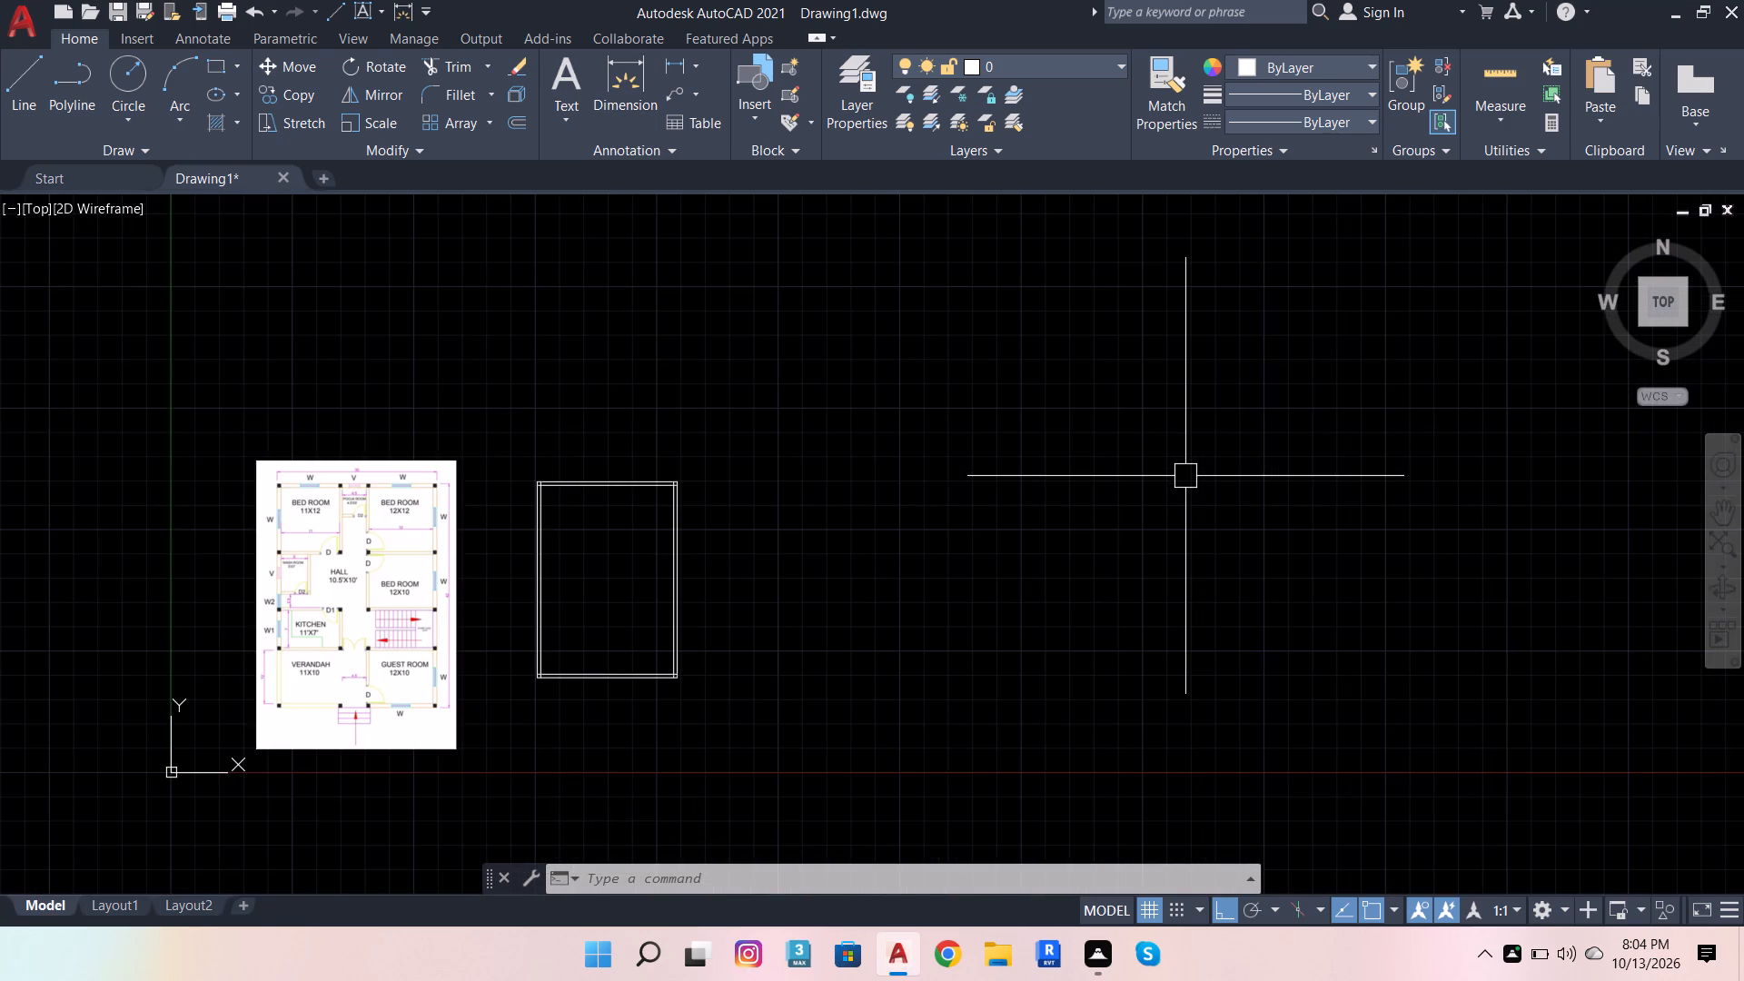
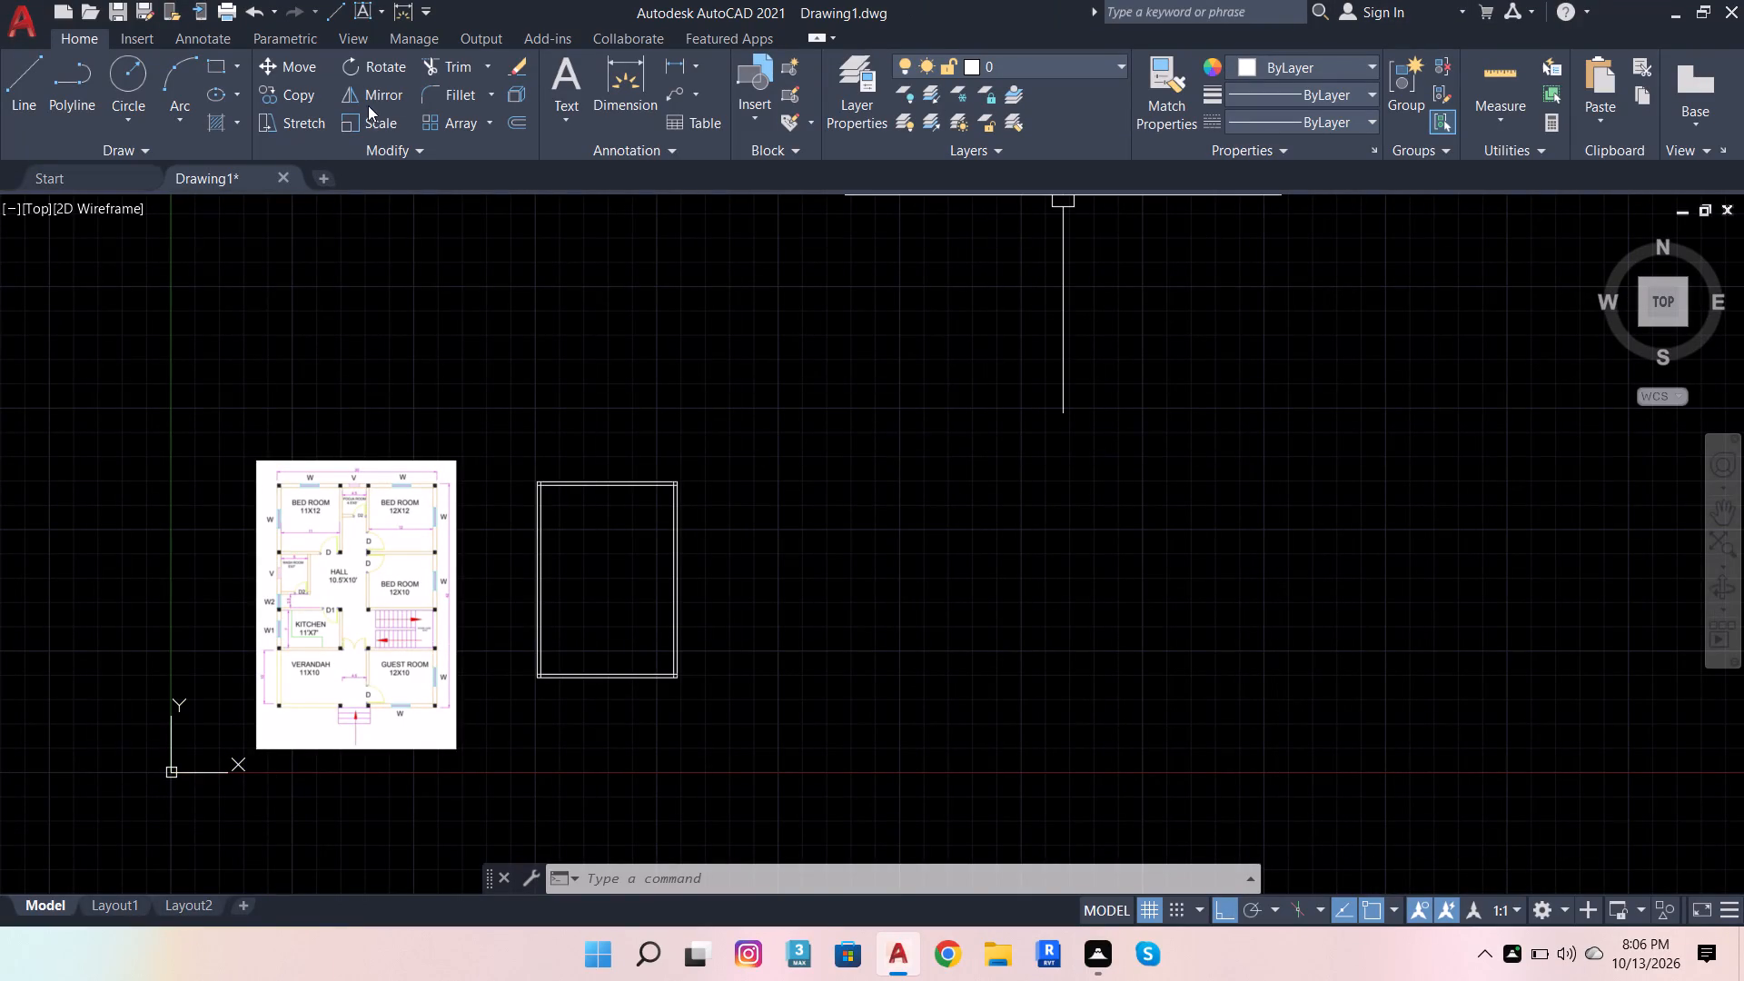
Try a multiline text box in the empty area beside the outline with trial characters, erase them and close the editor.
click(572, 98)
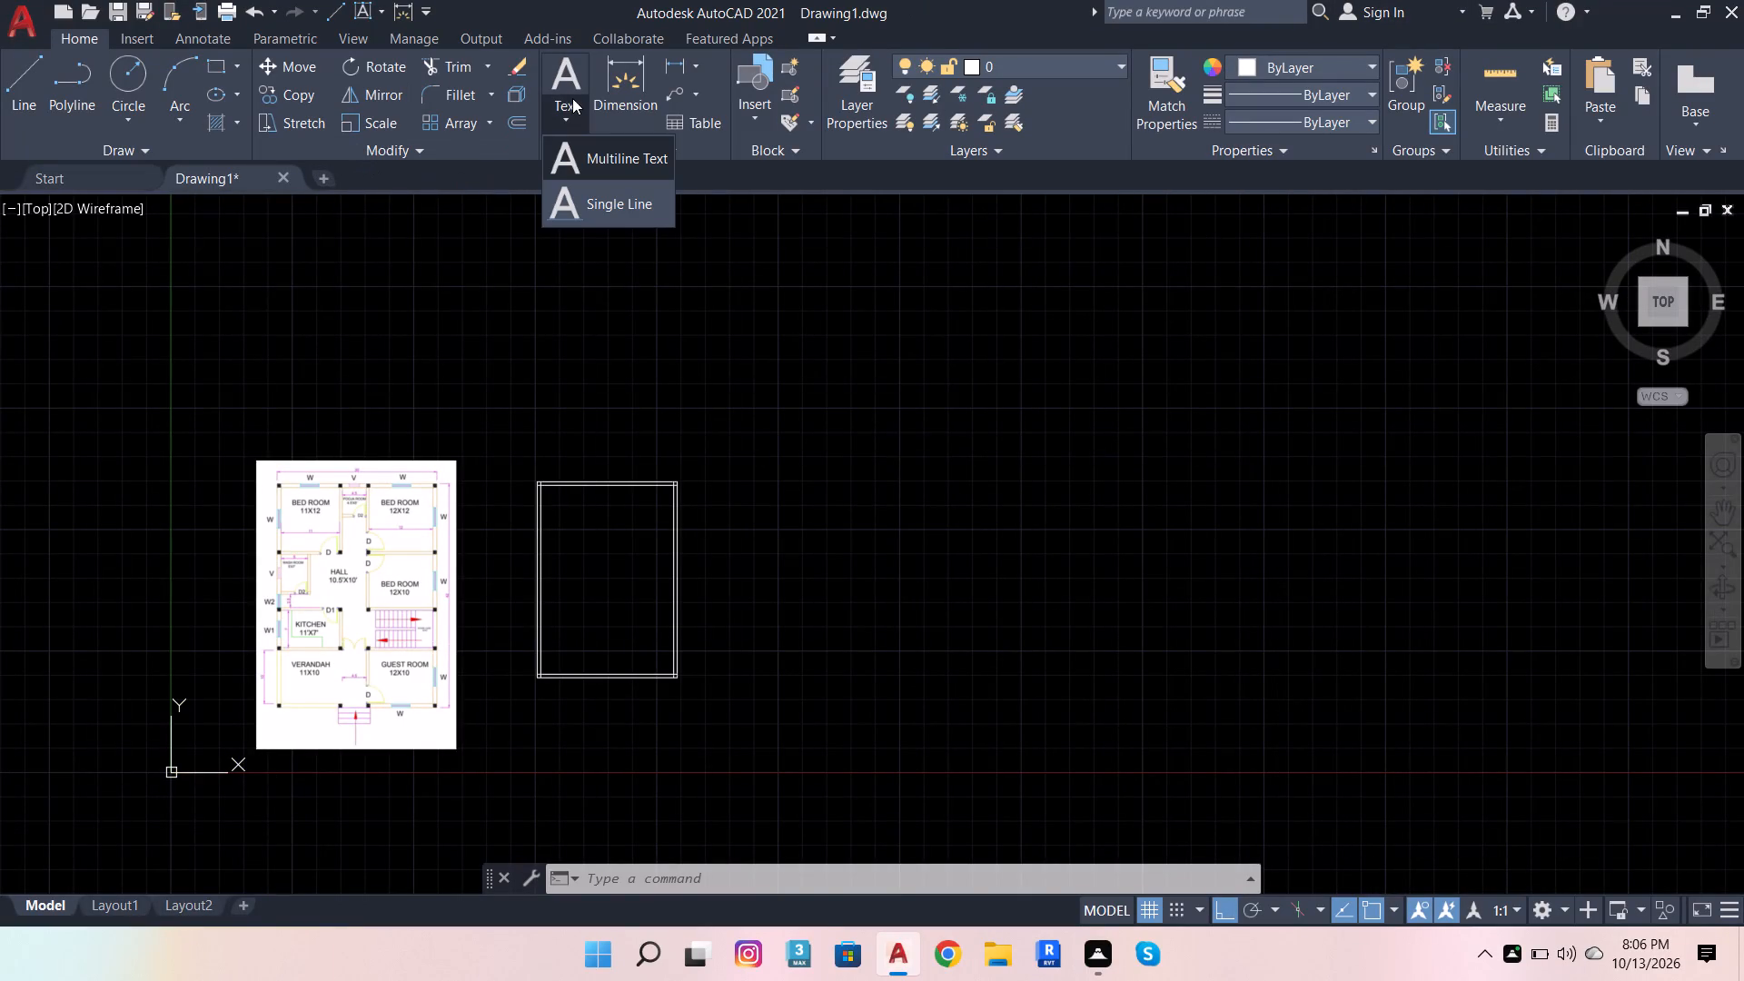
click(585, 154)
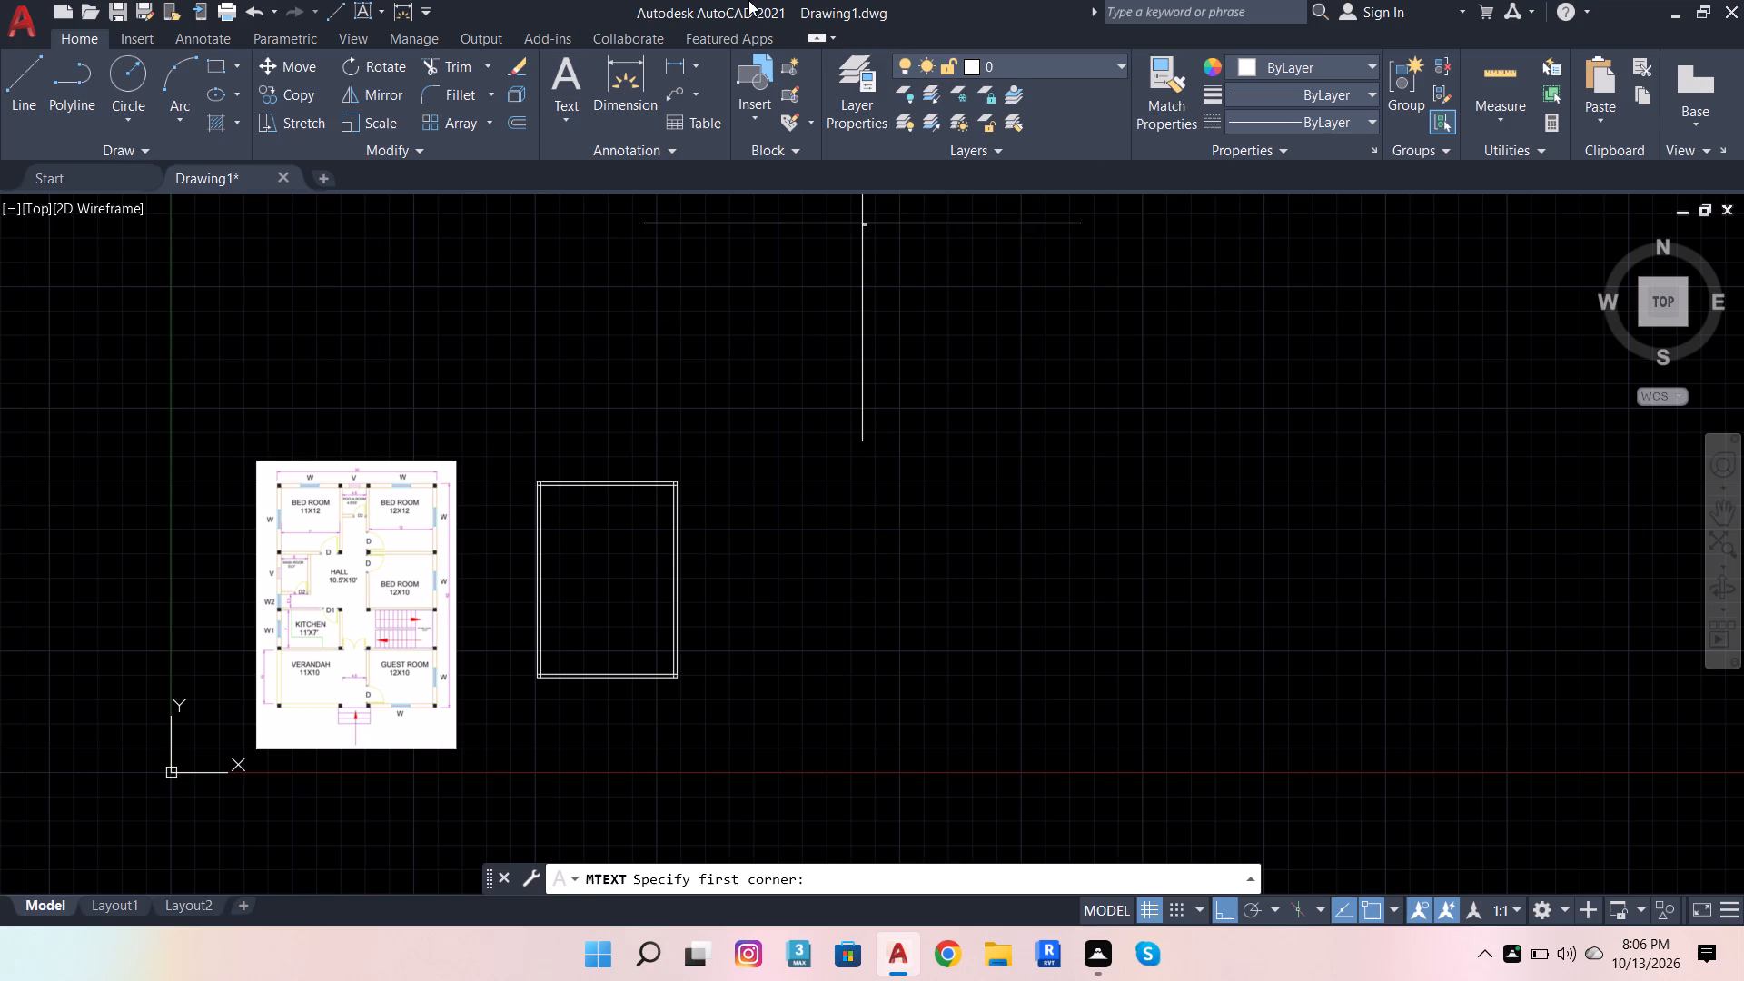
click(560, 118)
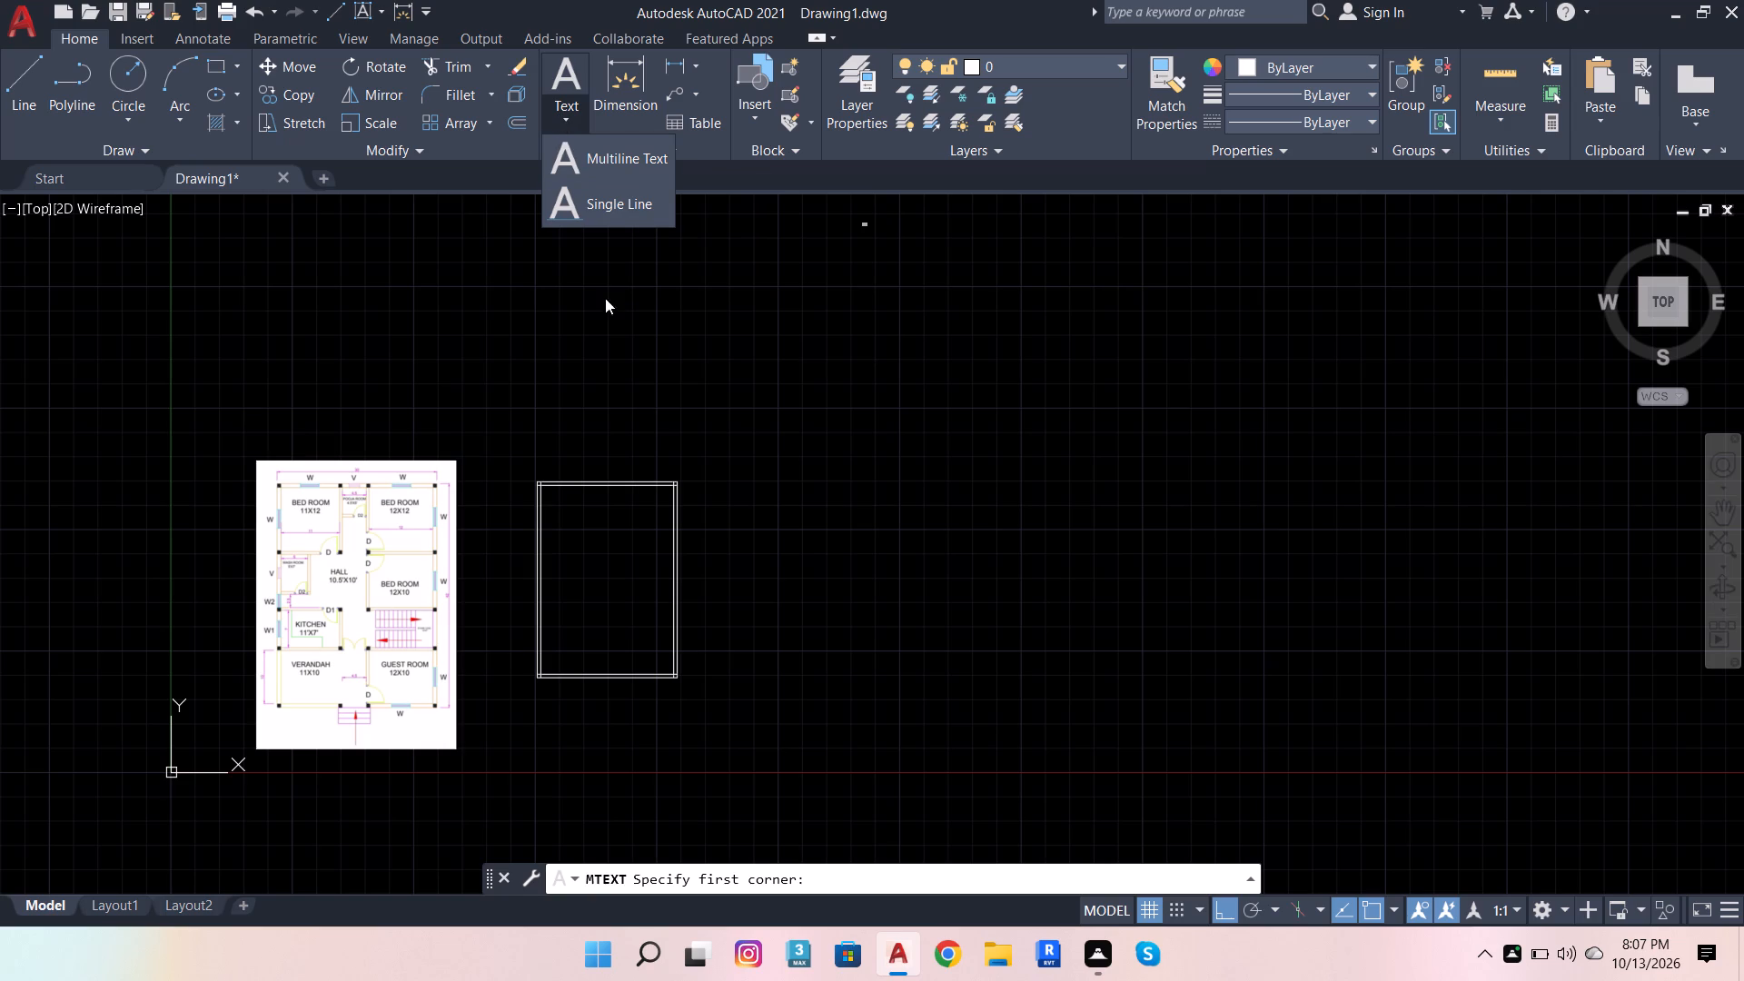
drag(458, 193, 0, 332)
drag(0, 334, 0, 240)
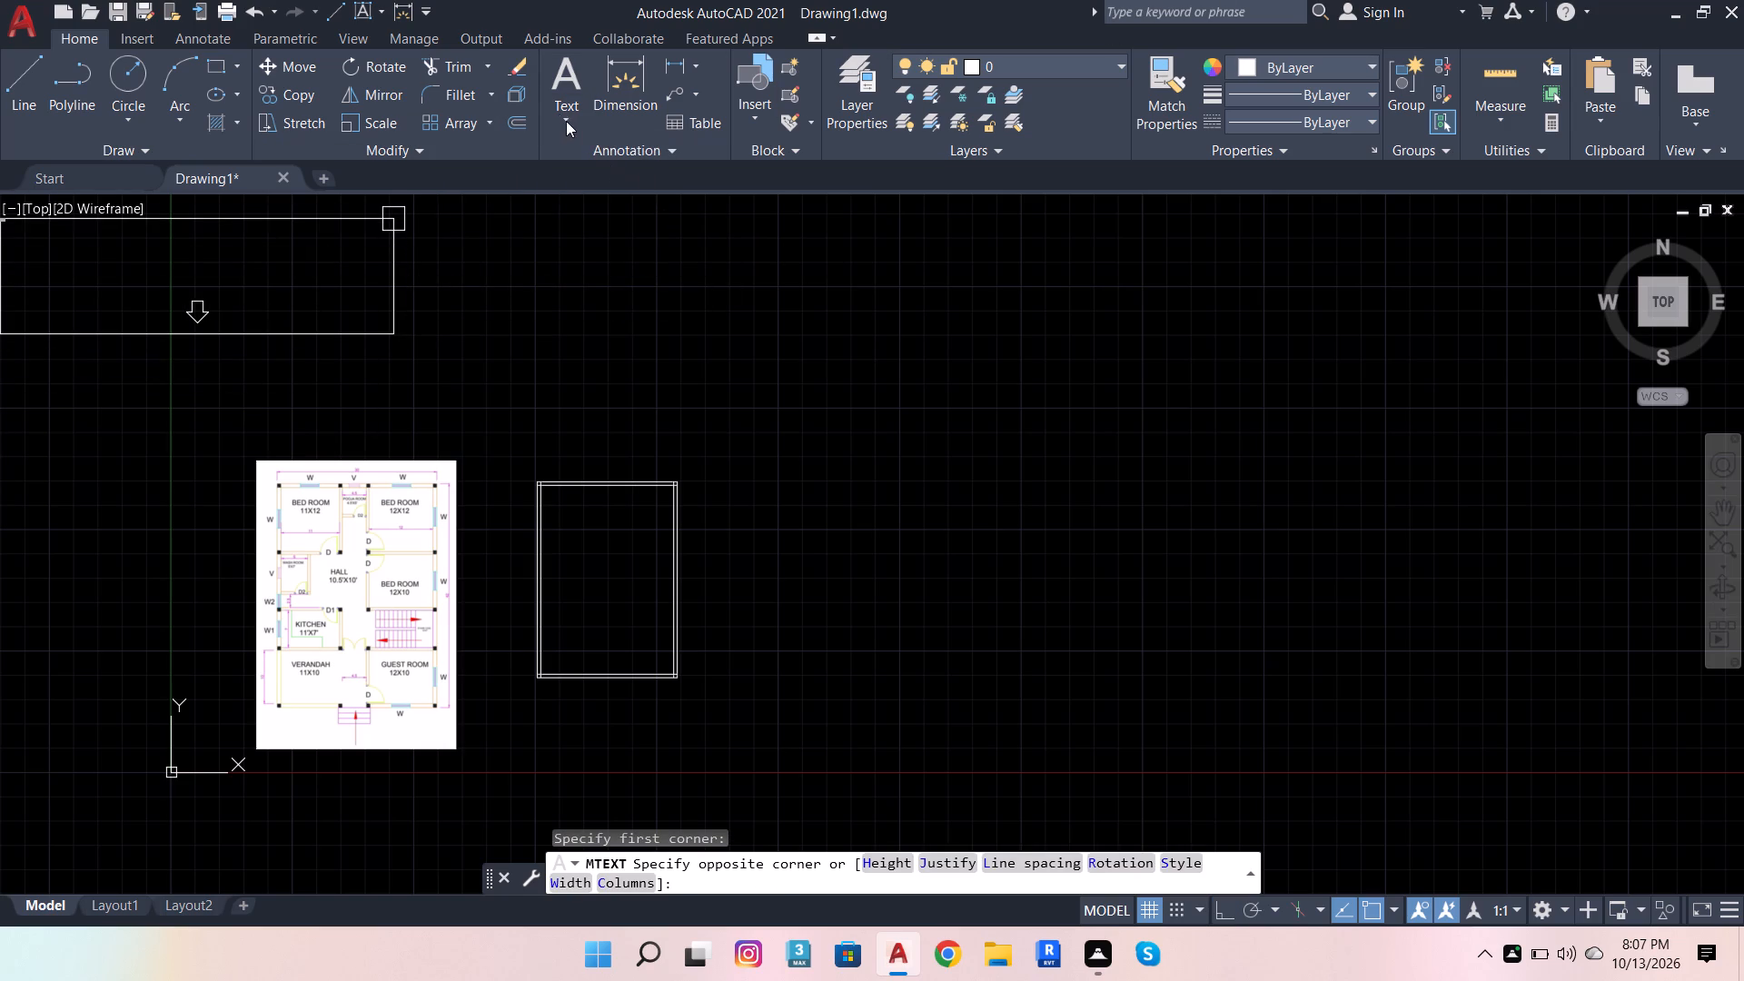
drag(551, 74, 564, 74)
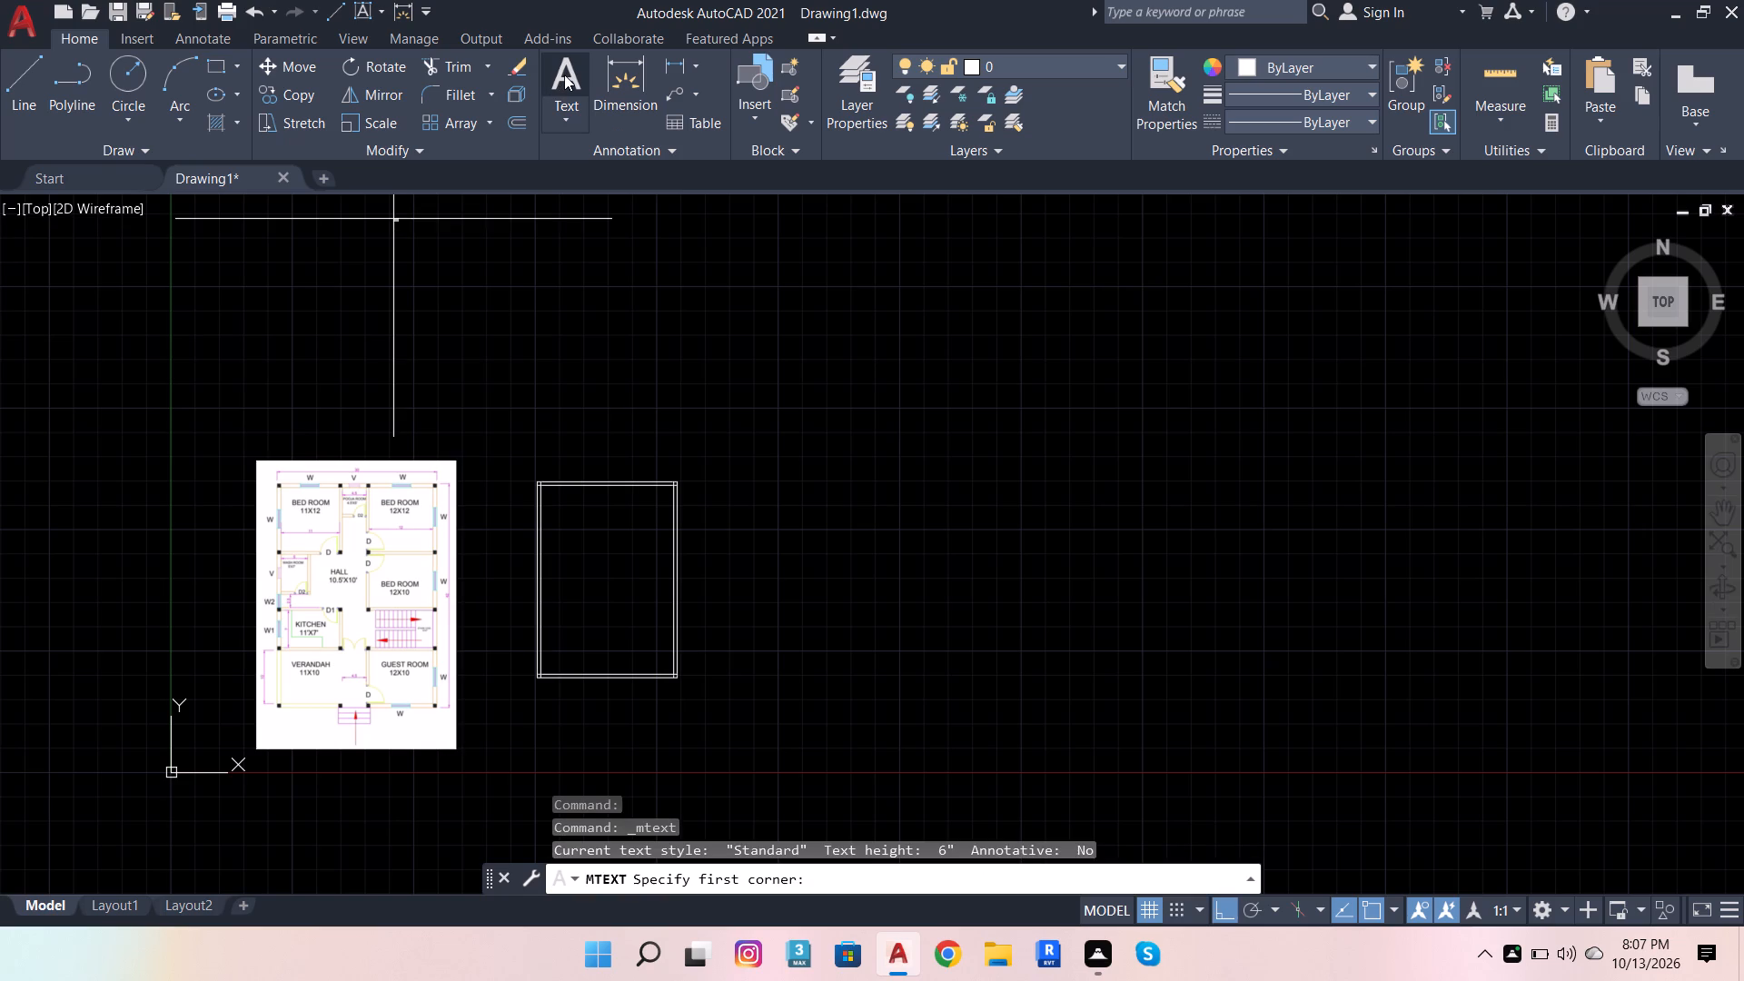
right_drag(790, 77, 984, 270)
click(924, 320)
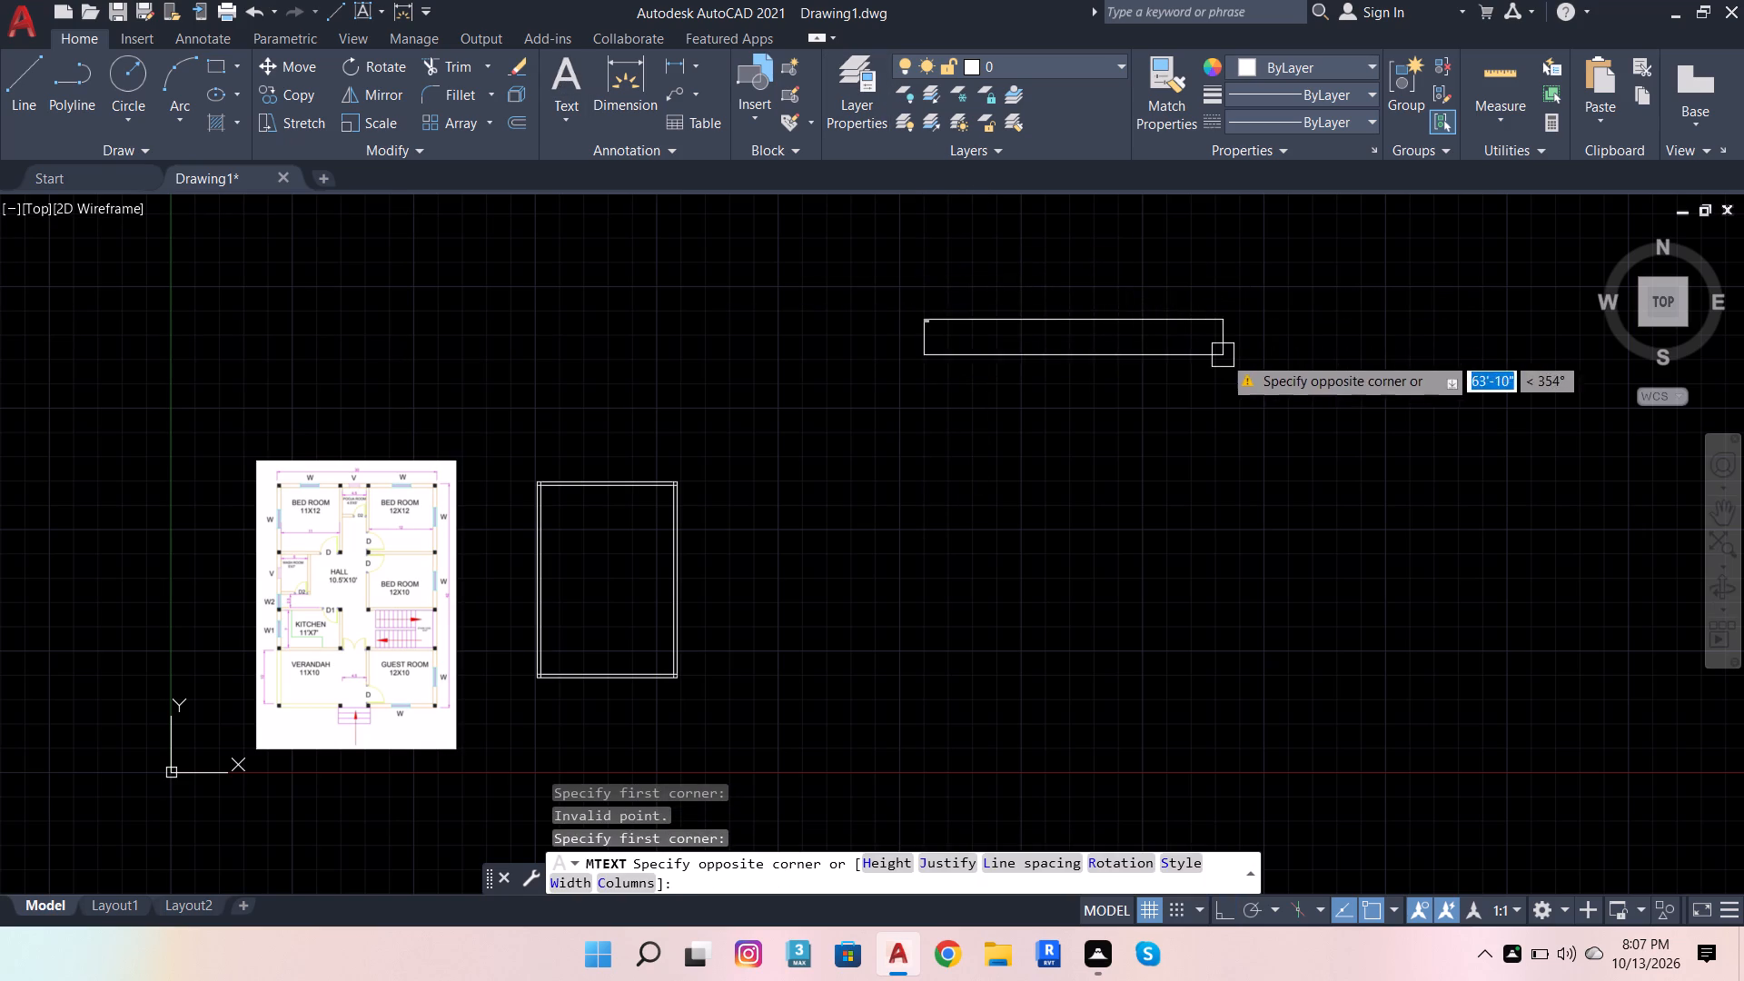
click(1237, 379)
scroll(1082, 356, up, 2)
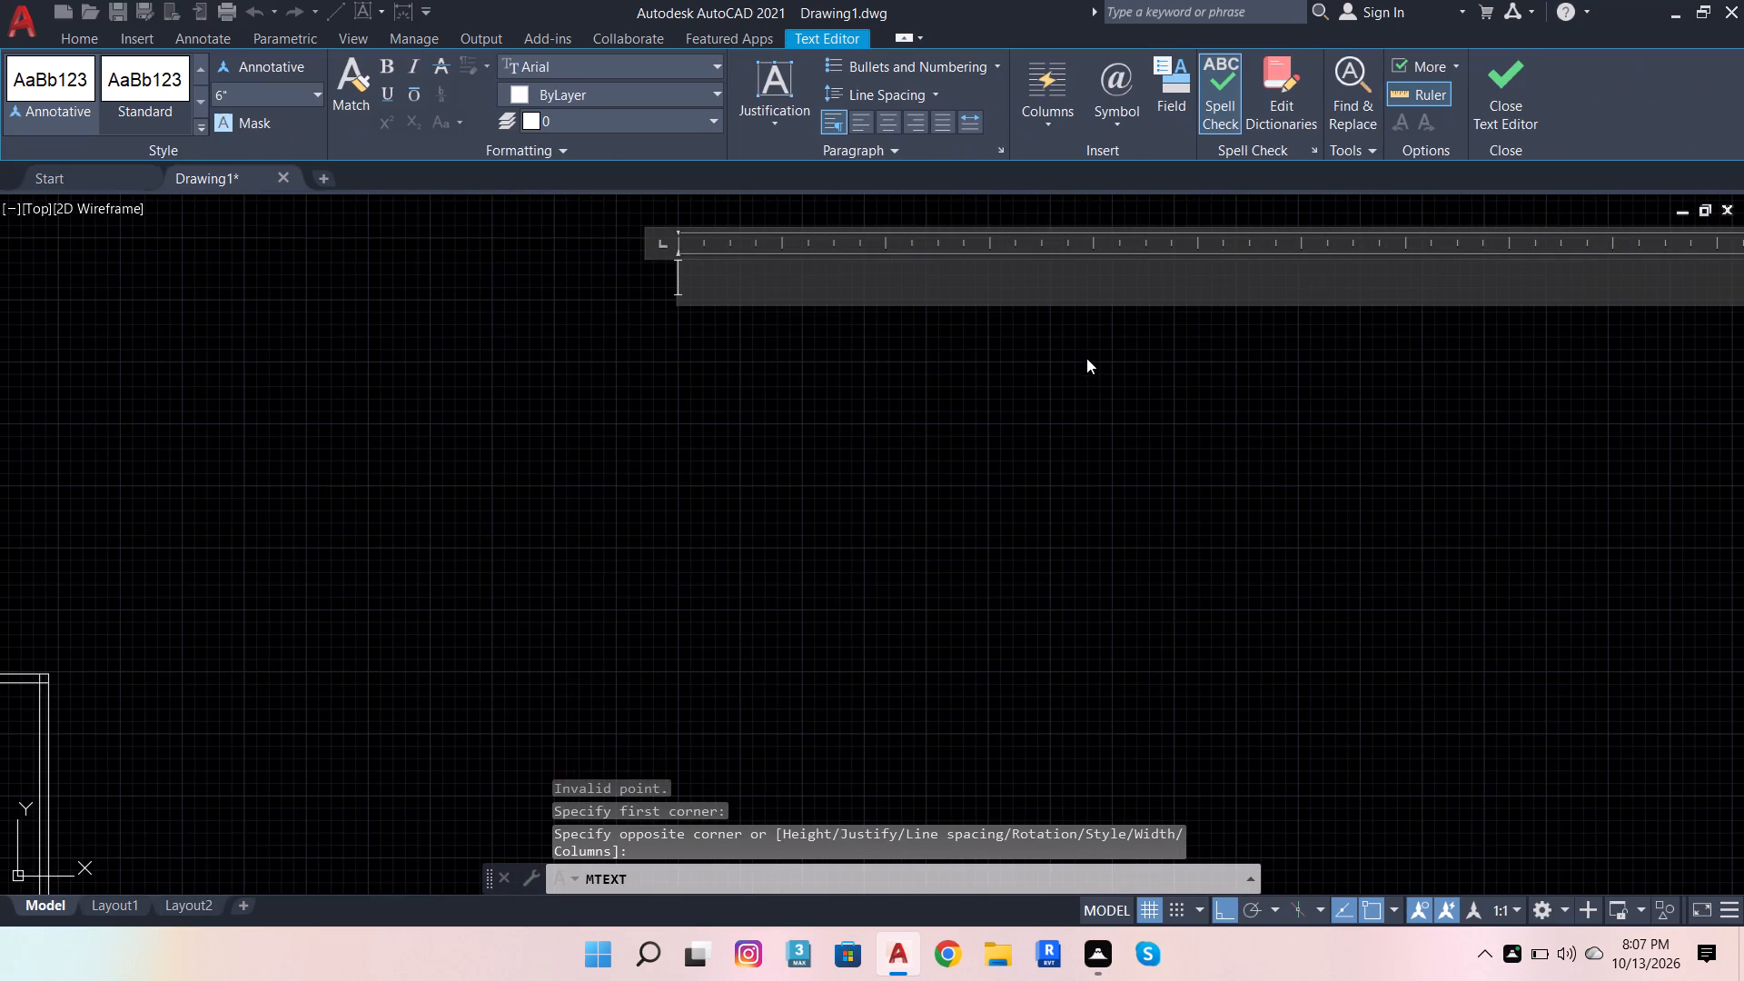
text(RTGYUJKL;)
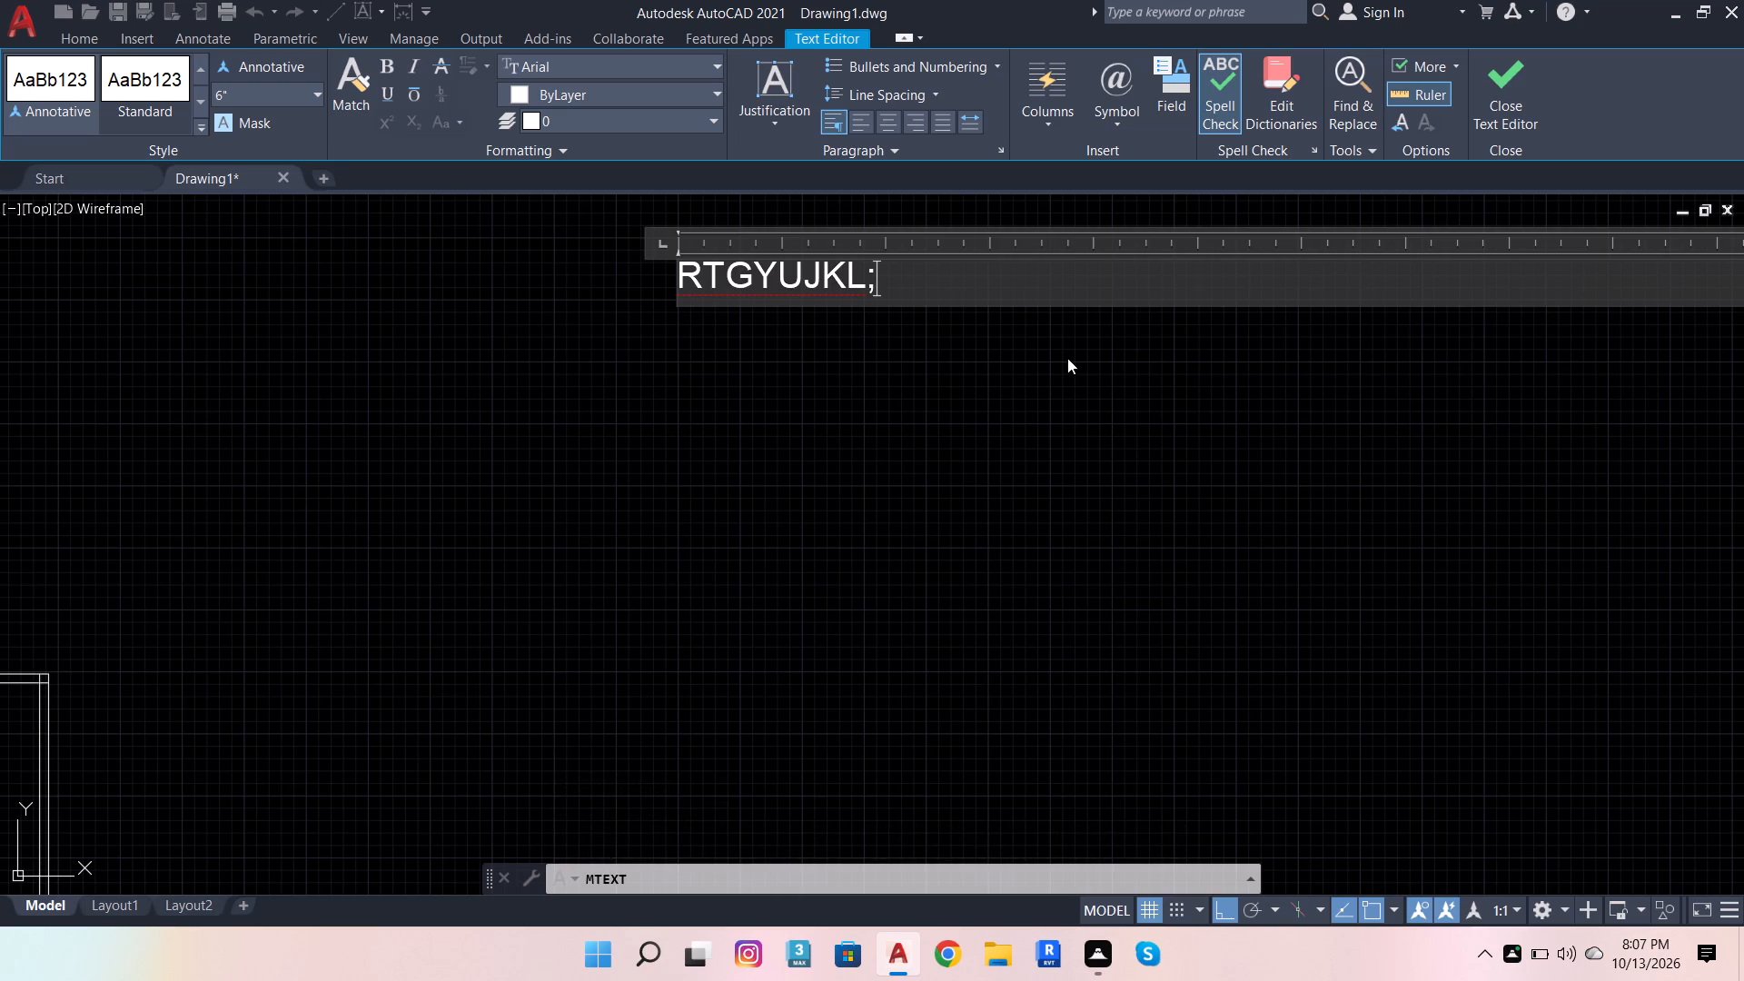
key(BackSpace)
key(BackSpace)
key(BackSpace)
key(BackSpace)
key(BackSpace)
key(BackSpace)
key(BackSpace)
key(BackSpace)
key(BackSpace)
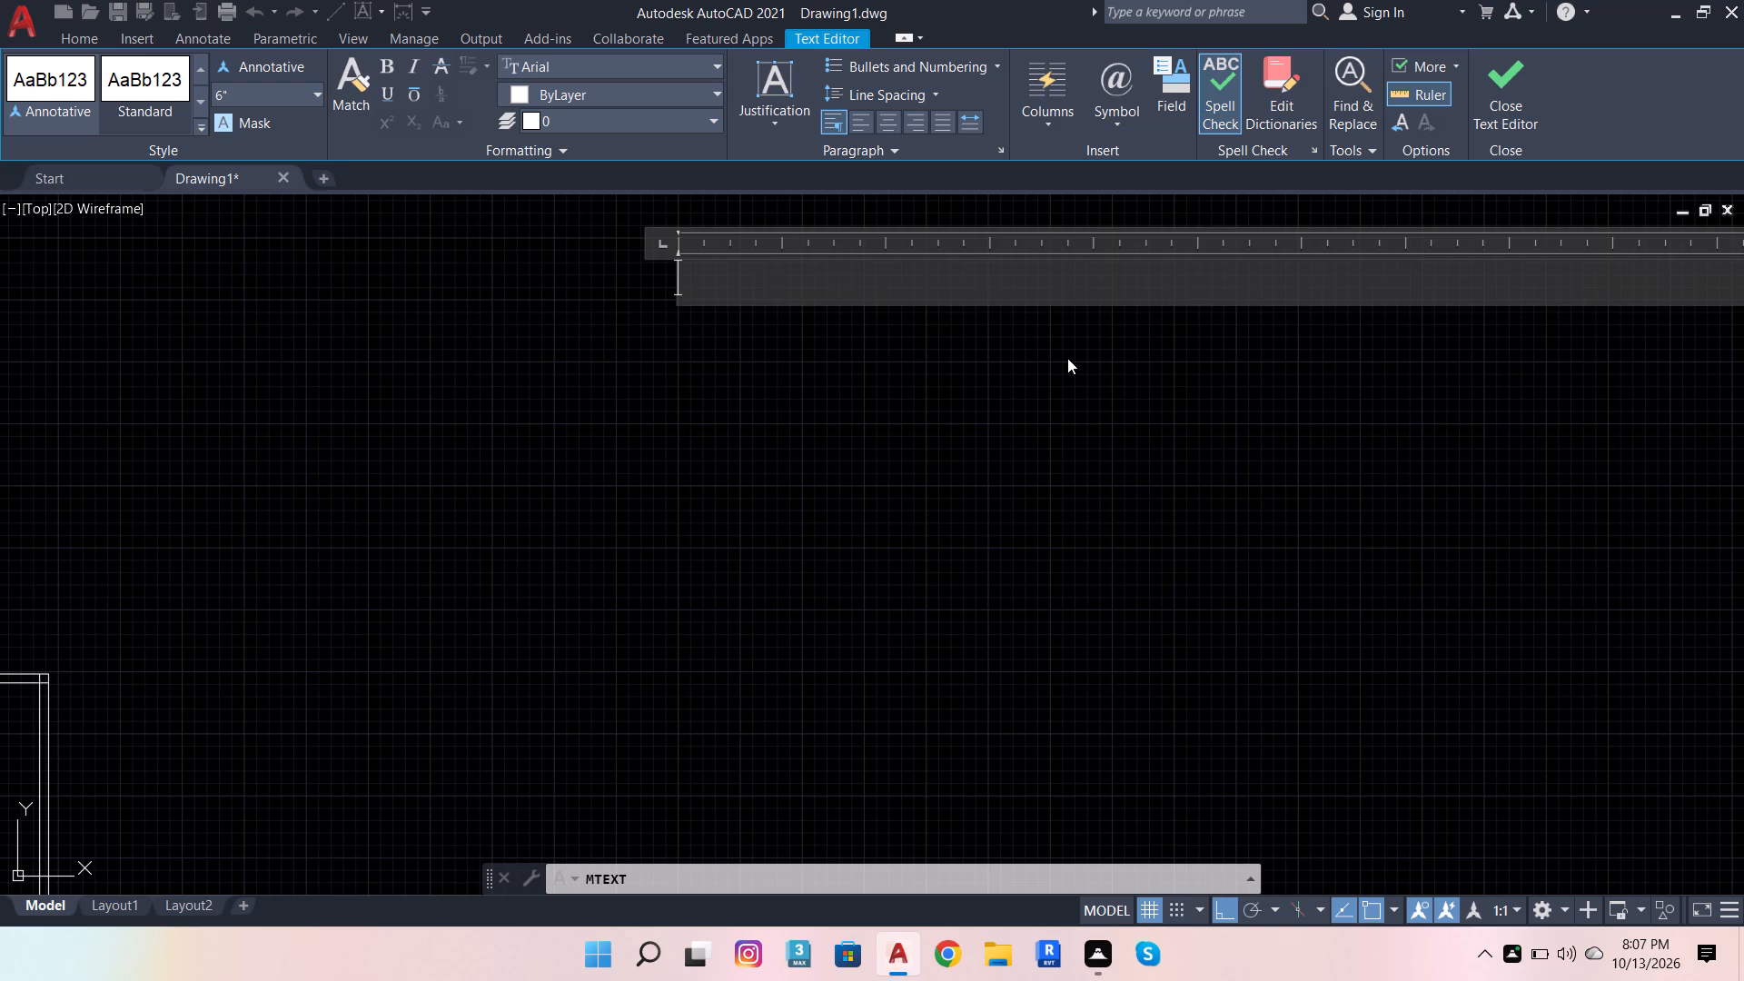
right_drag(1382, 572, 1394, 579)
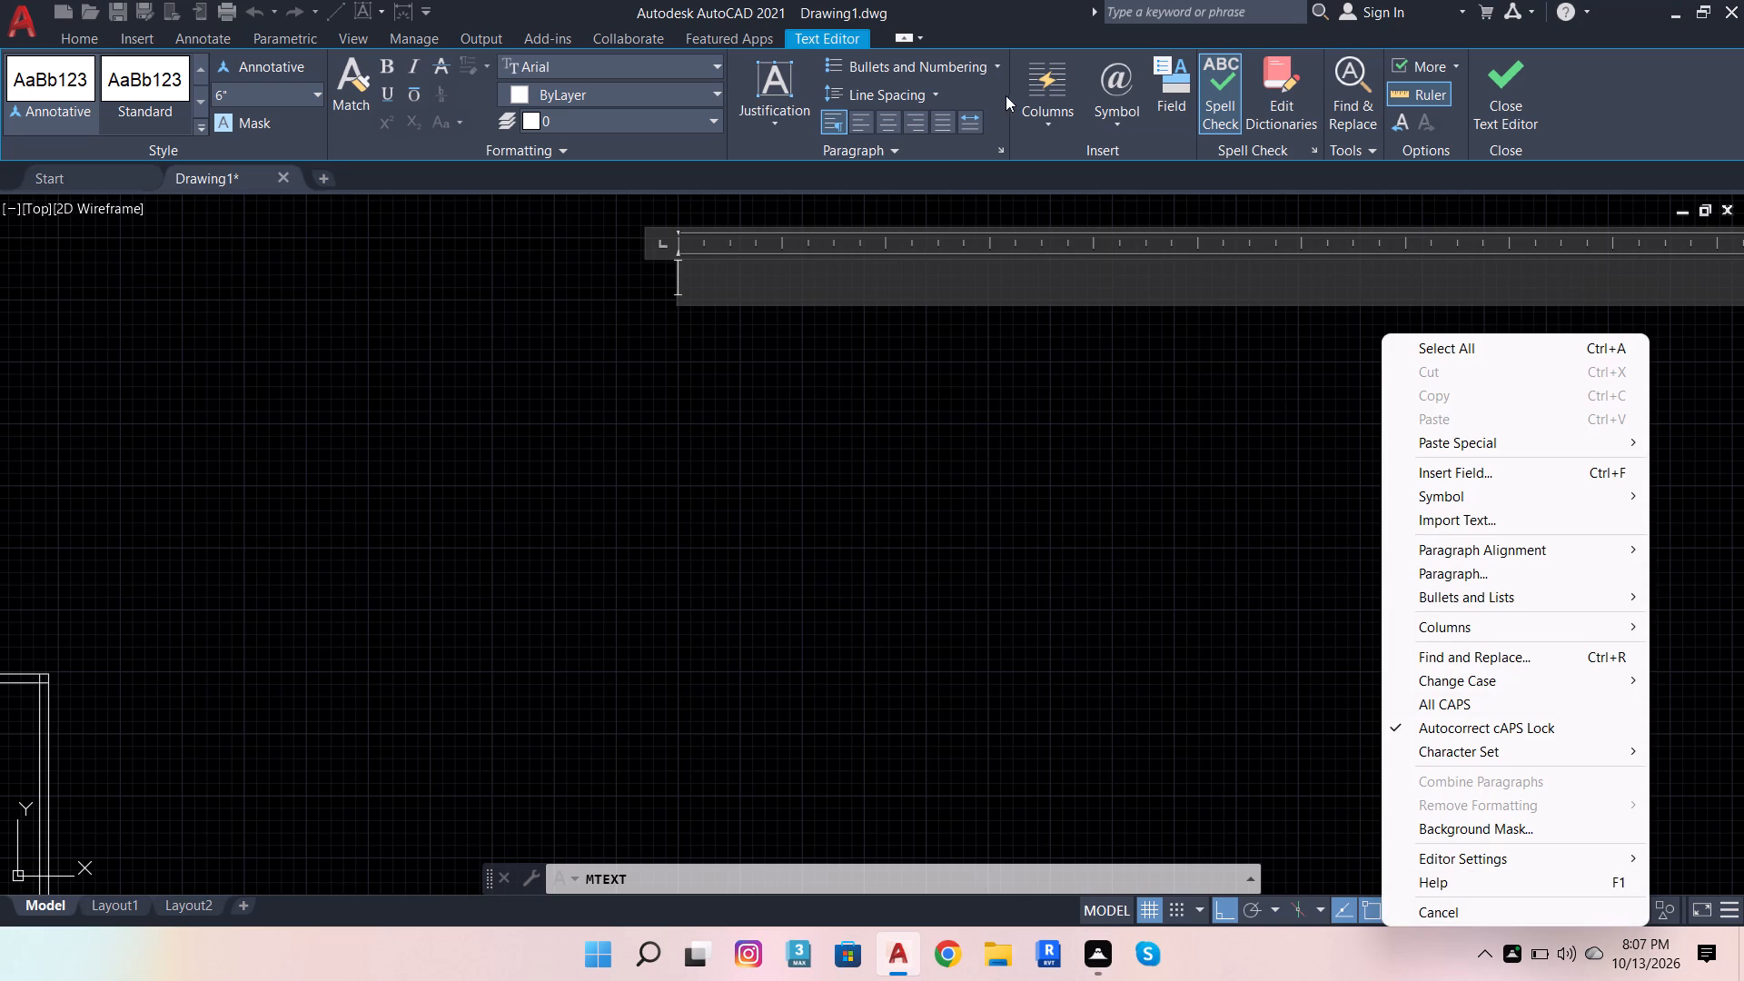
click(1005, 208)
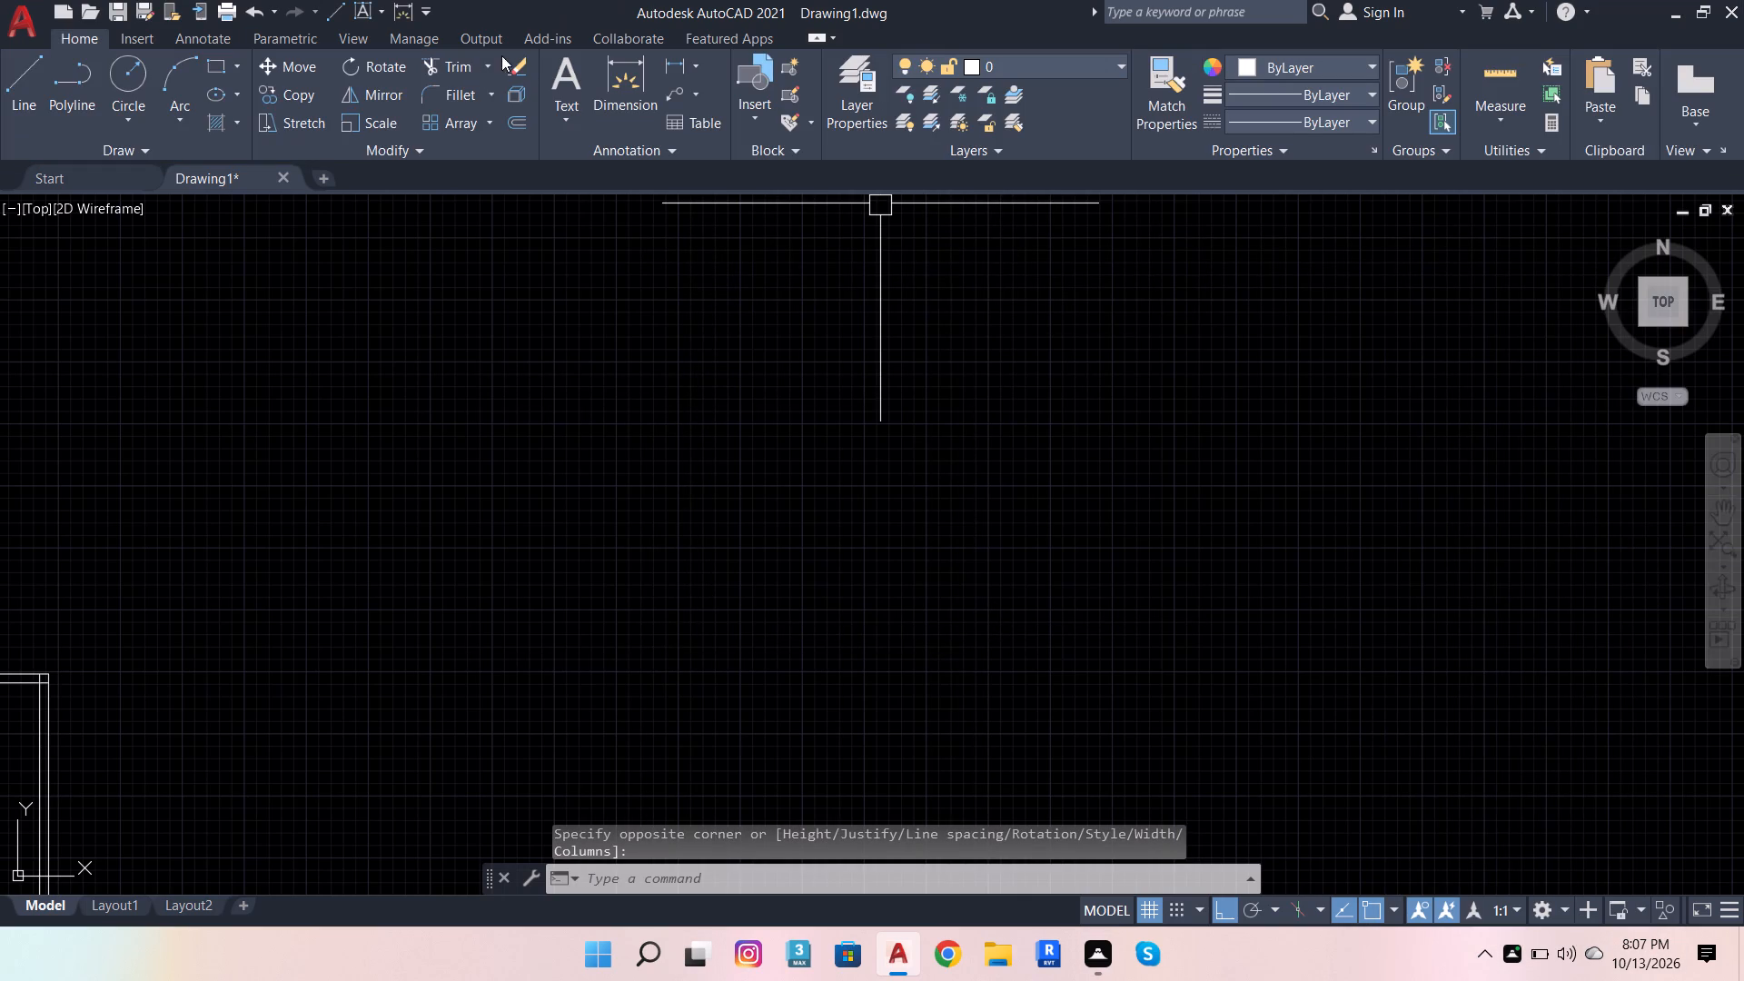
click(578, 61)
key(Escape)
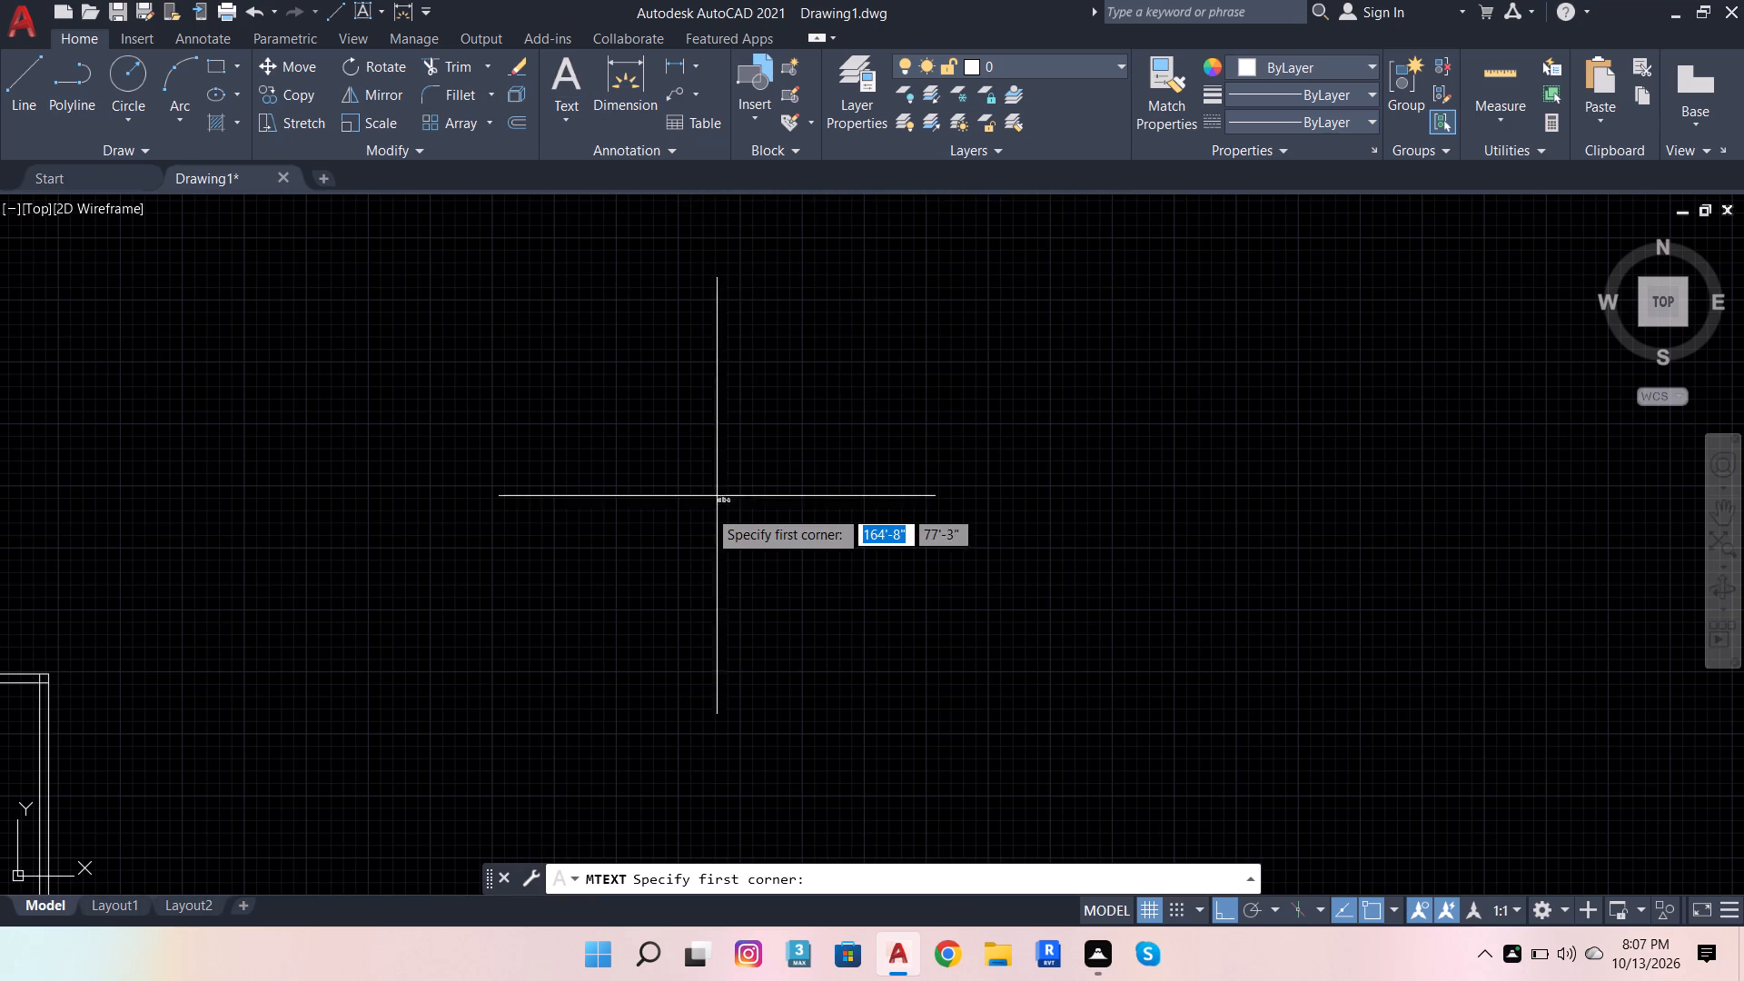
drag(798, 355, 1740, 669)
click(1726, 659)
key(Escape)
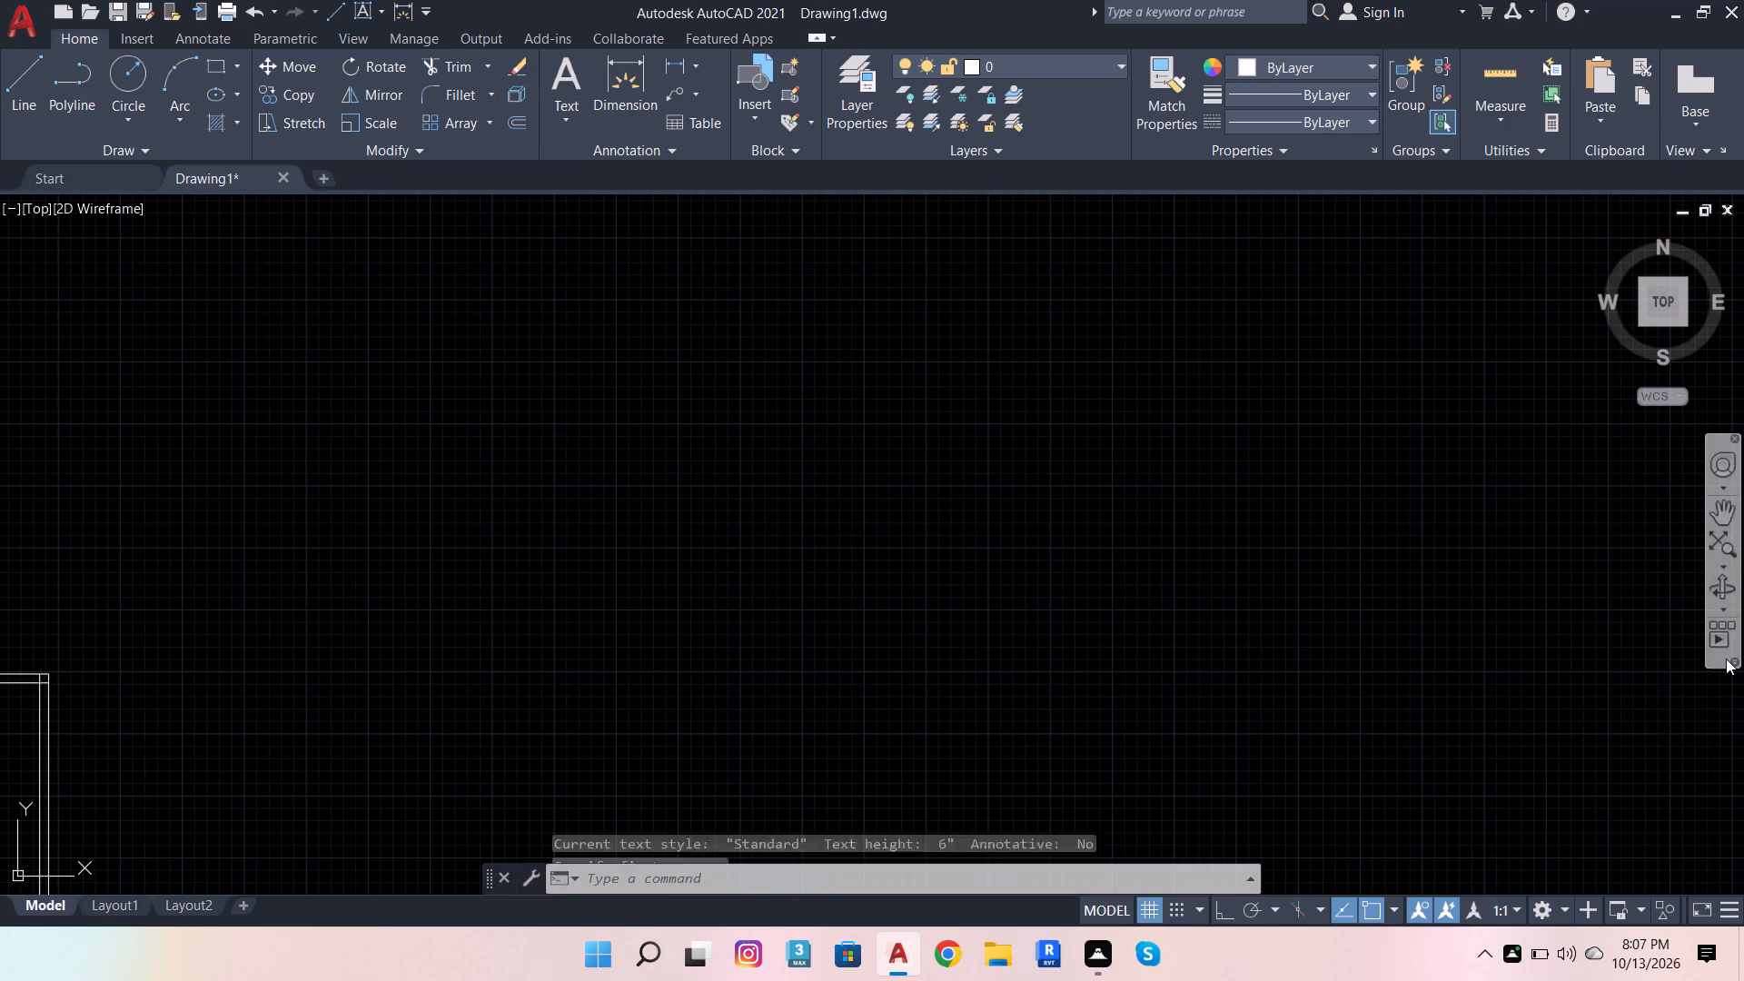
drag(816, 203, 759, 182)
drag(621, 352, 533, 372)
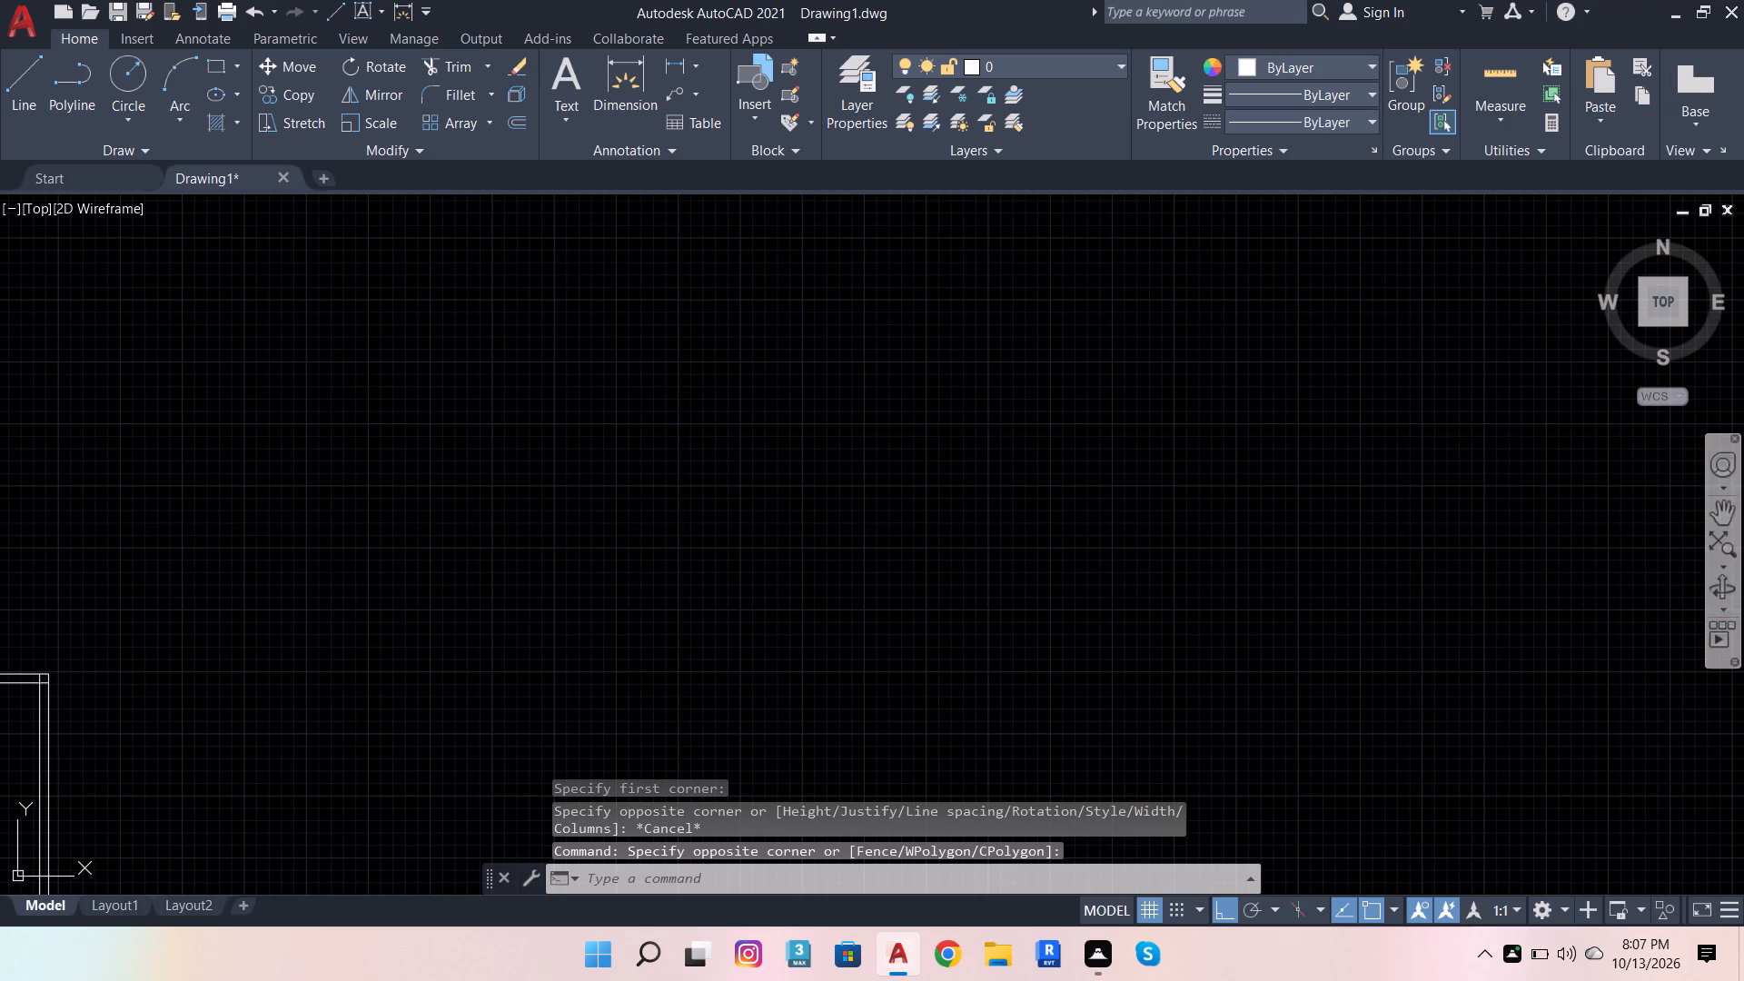
Add a centred multiline text label reading BEDROOM with 11X12 on its second line, inside the upper part of the wall outline.
scroll(1150, 505, down, 3)
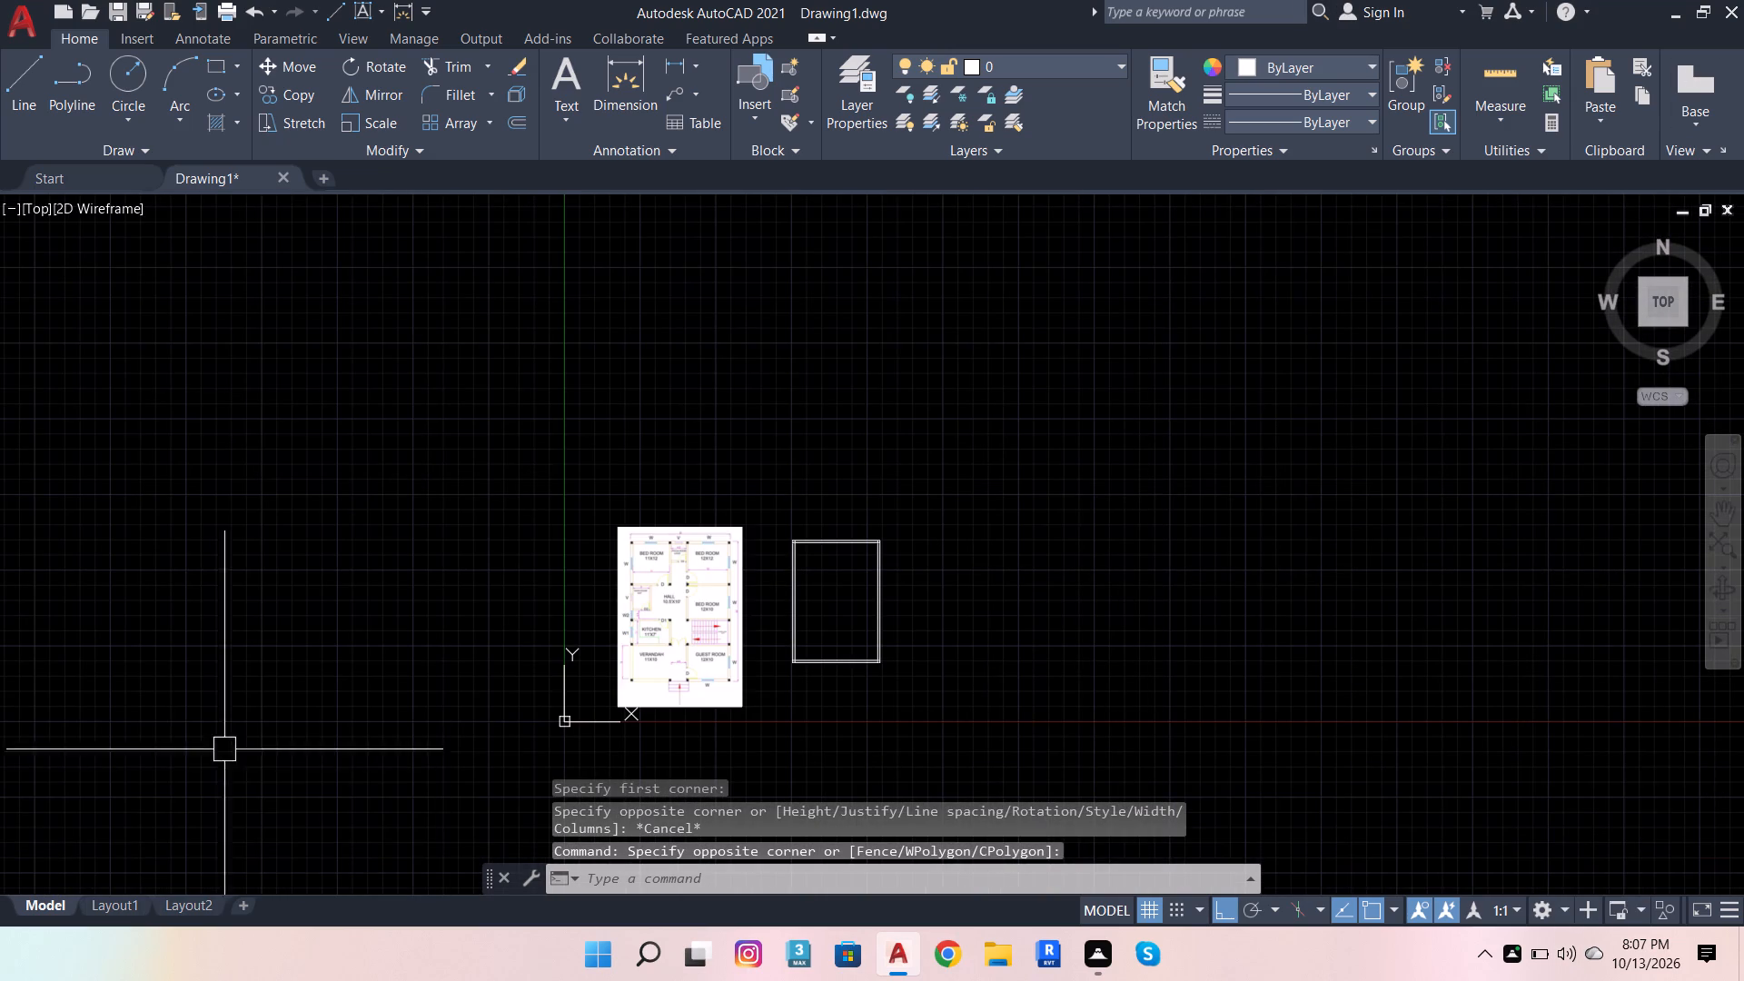
scroll(659, 642, up, 4)
scroll(683, 615, down, 1)
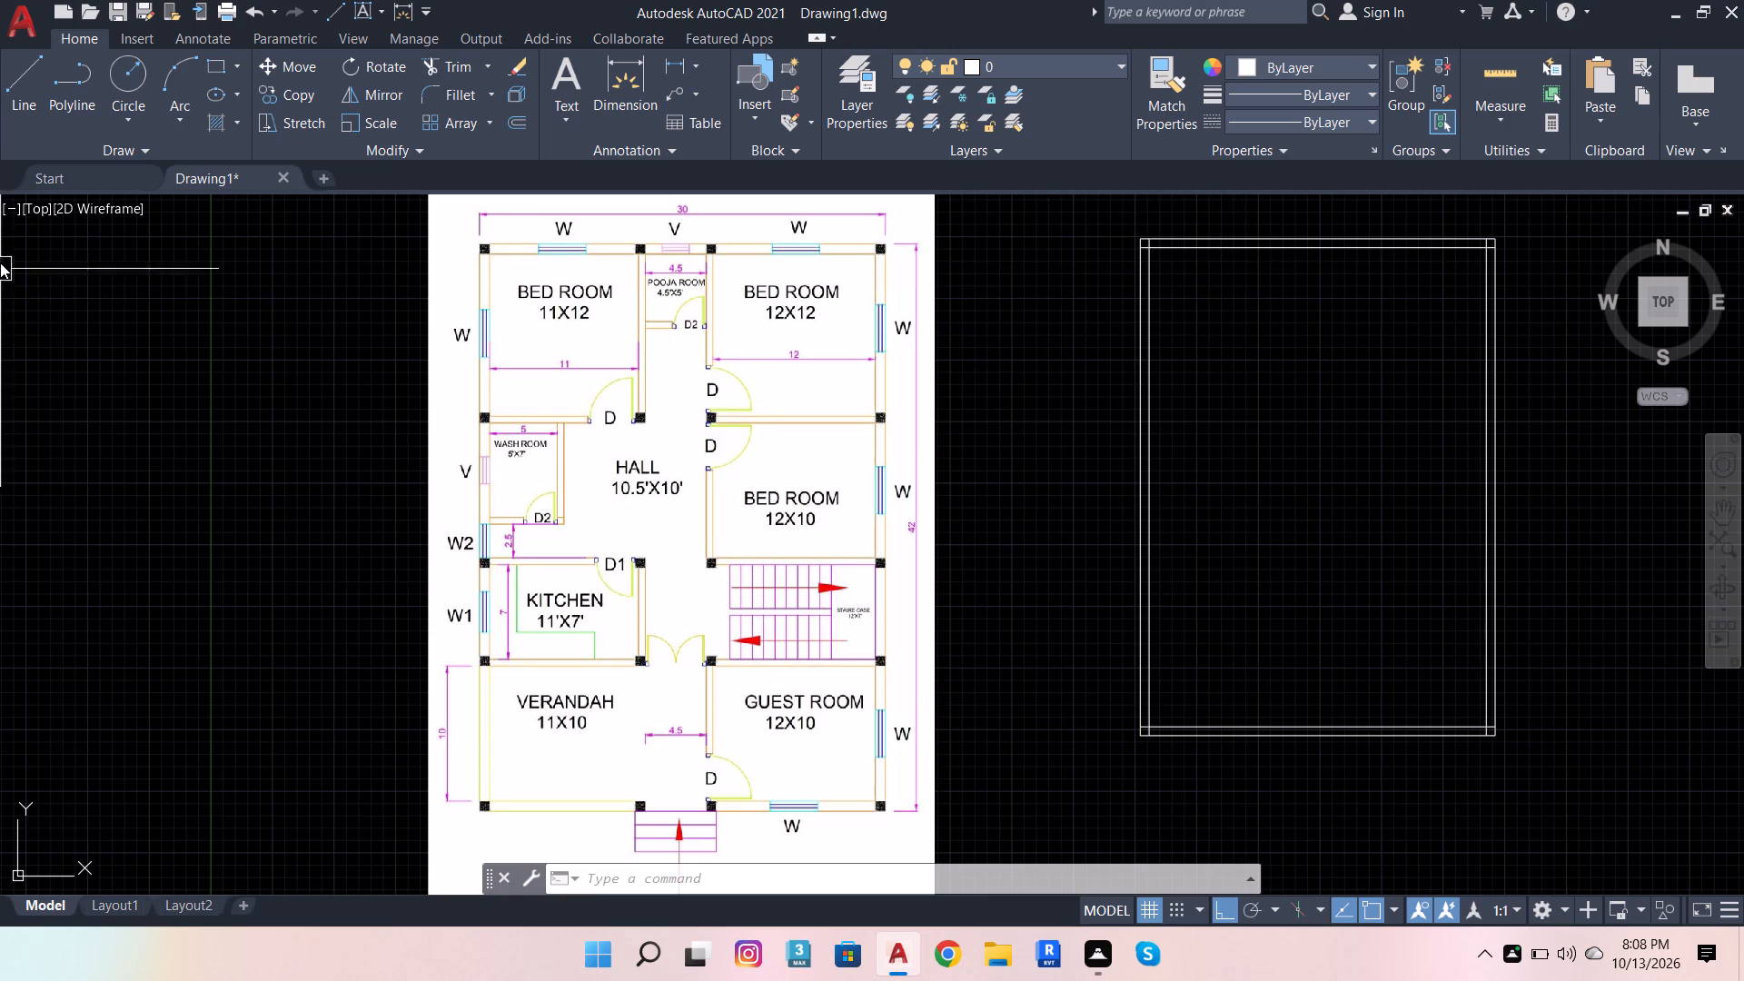
click(570, 102)
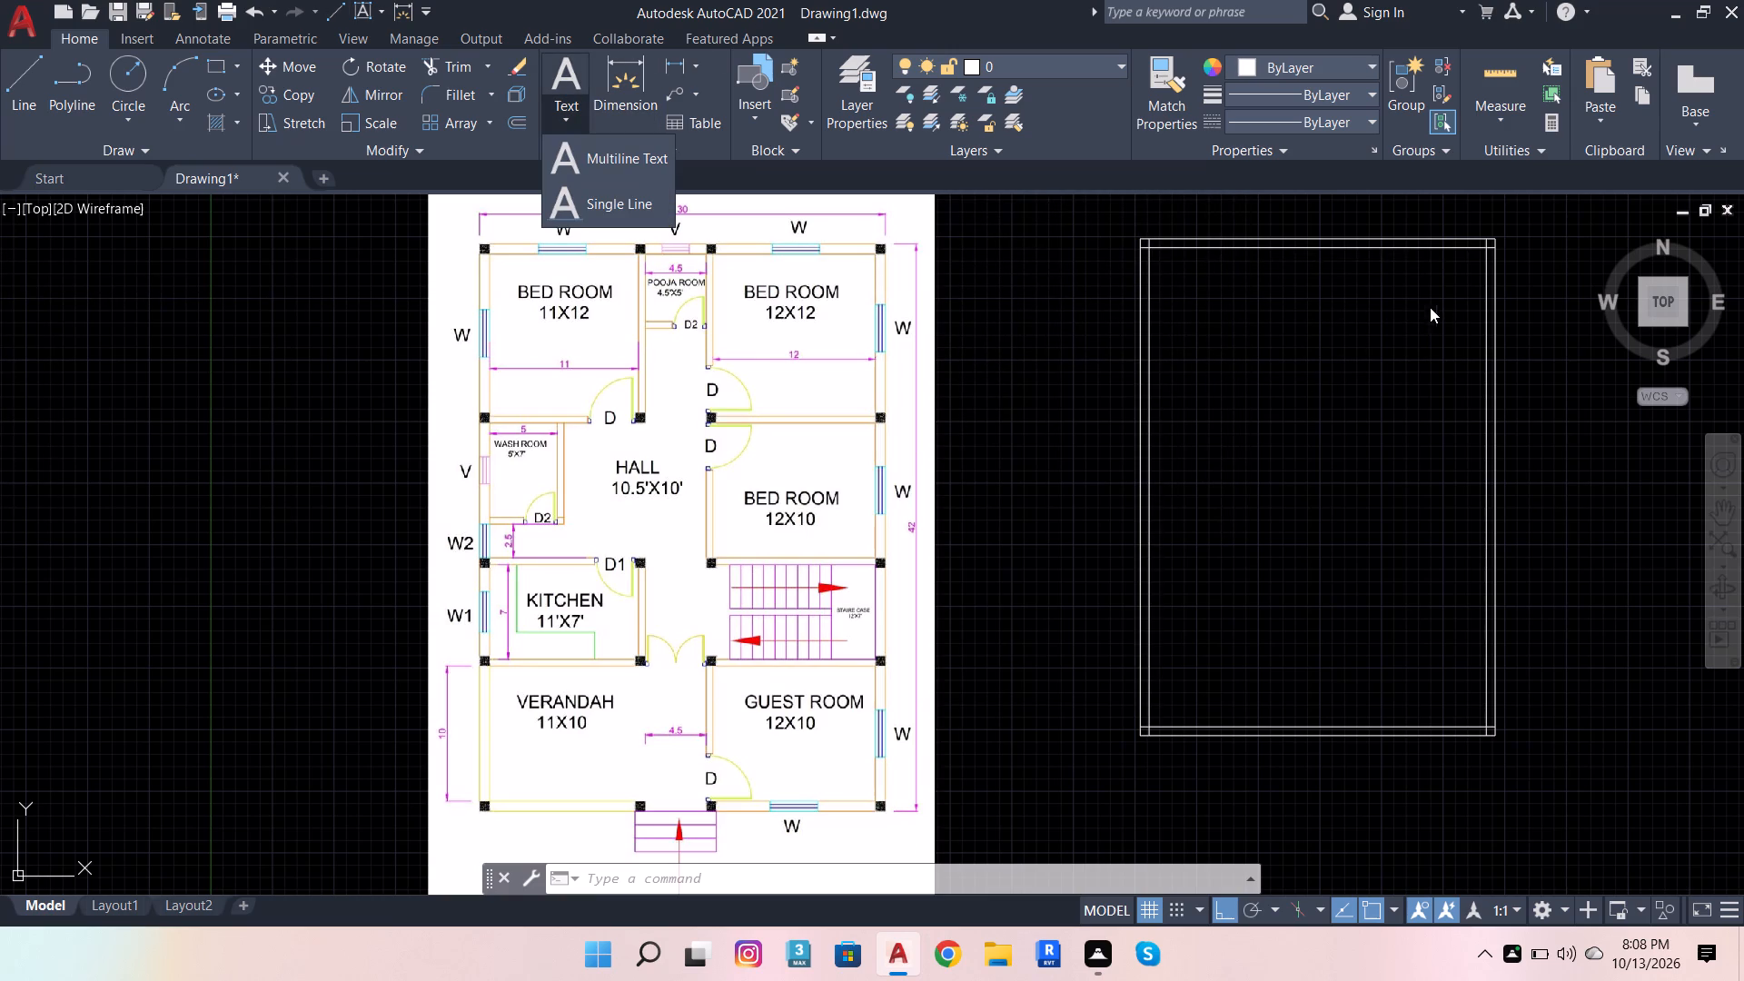
drag(1168, 287, 1184, 292)
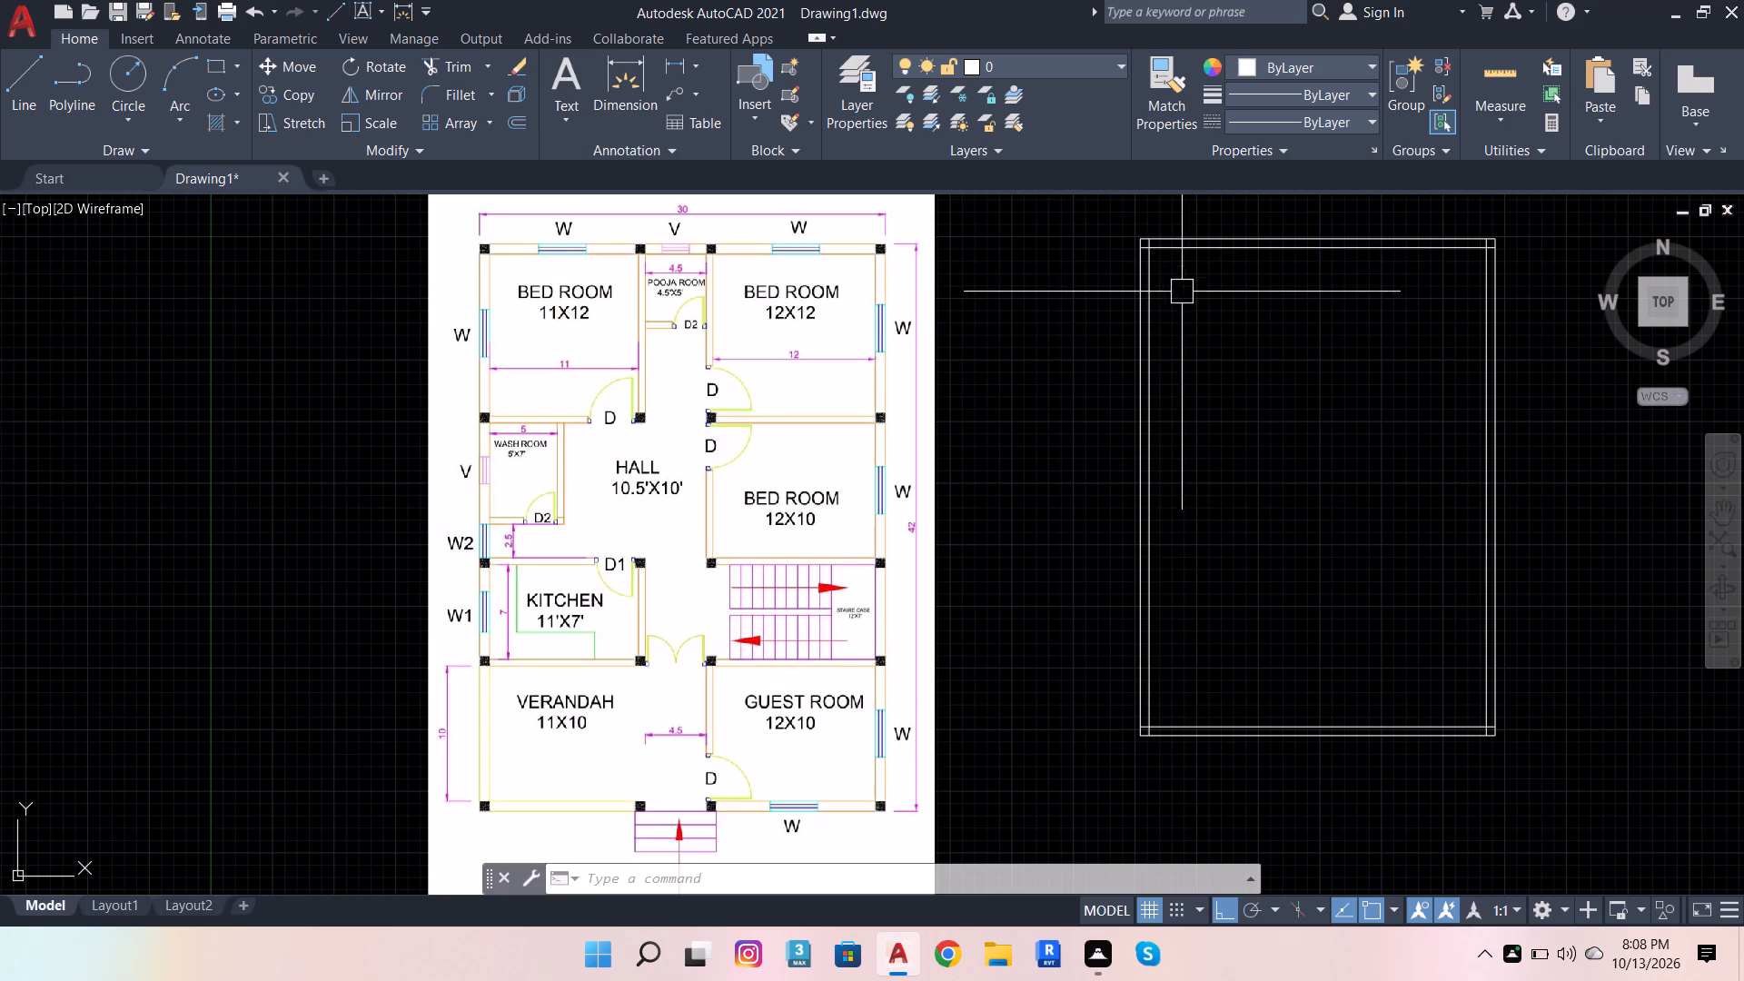
drag(1184, 292, 1354, 374)
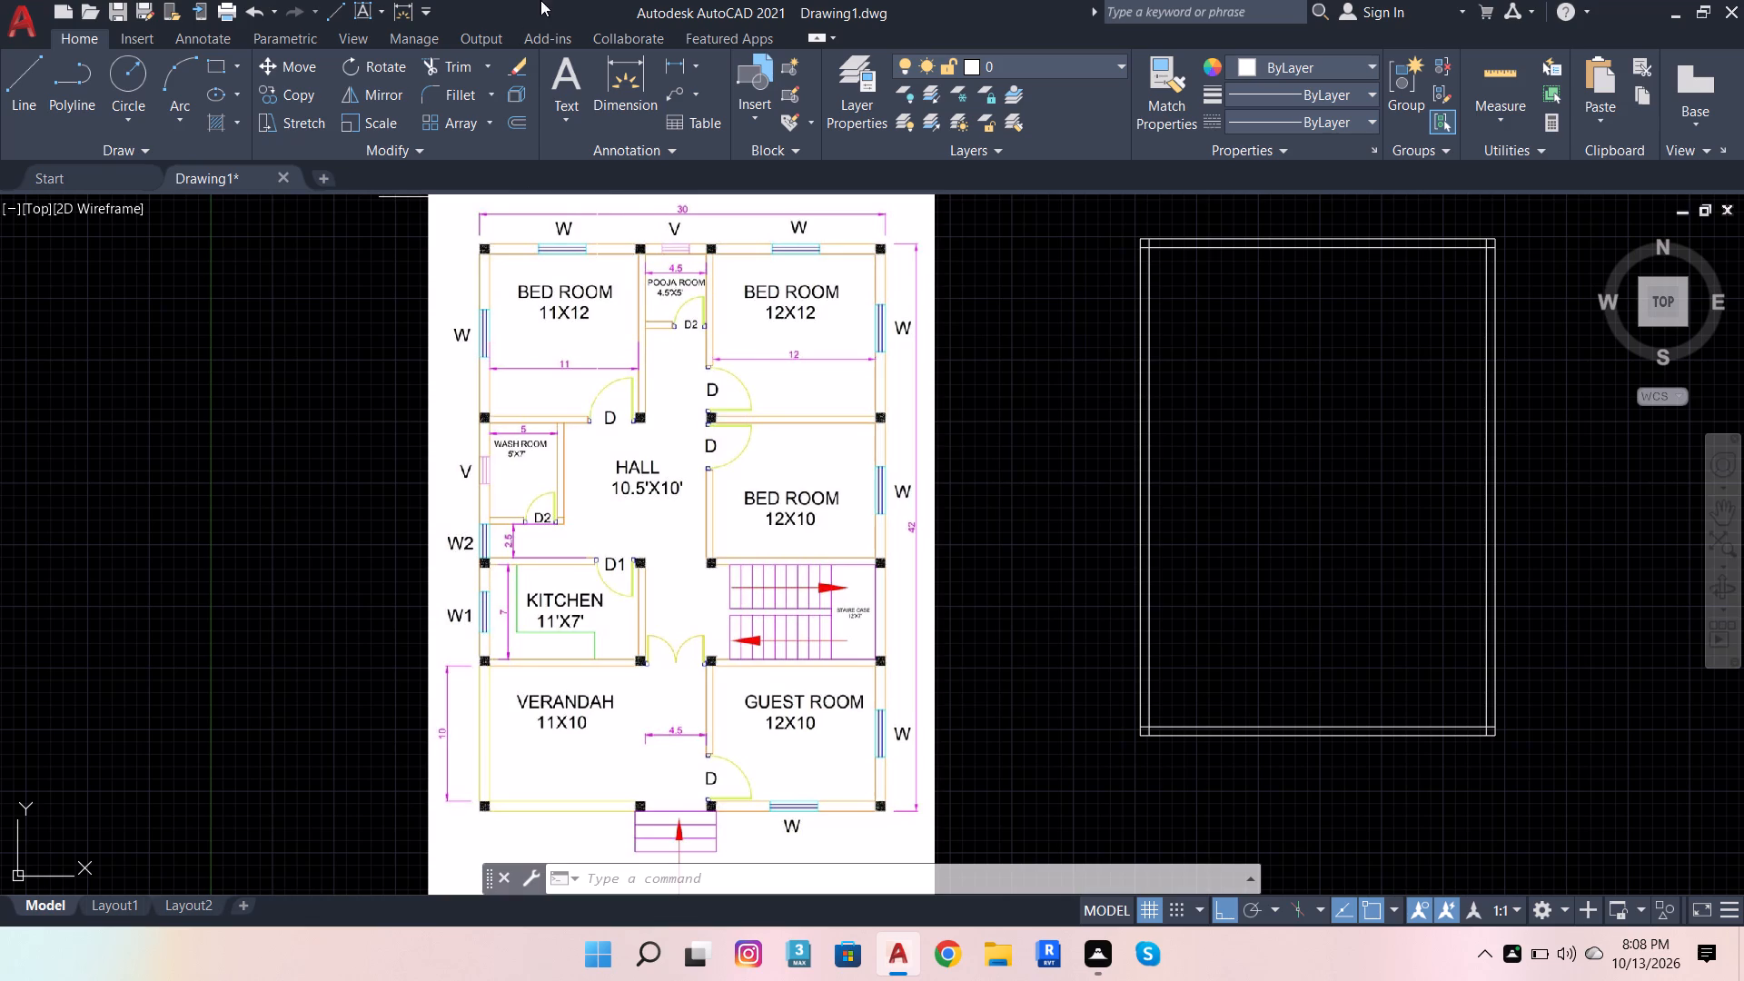
click(588, 91)
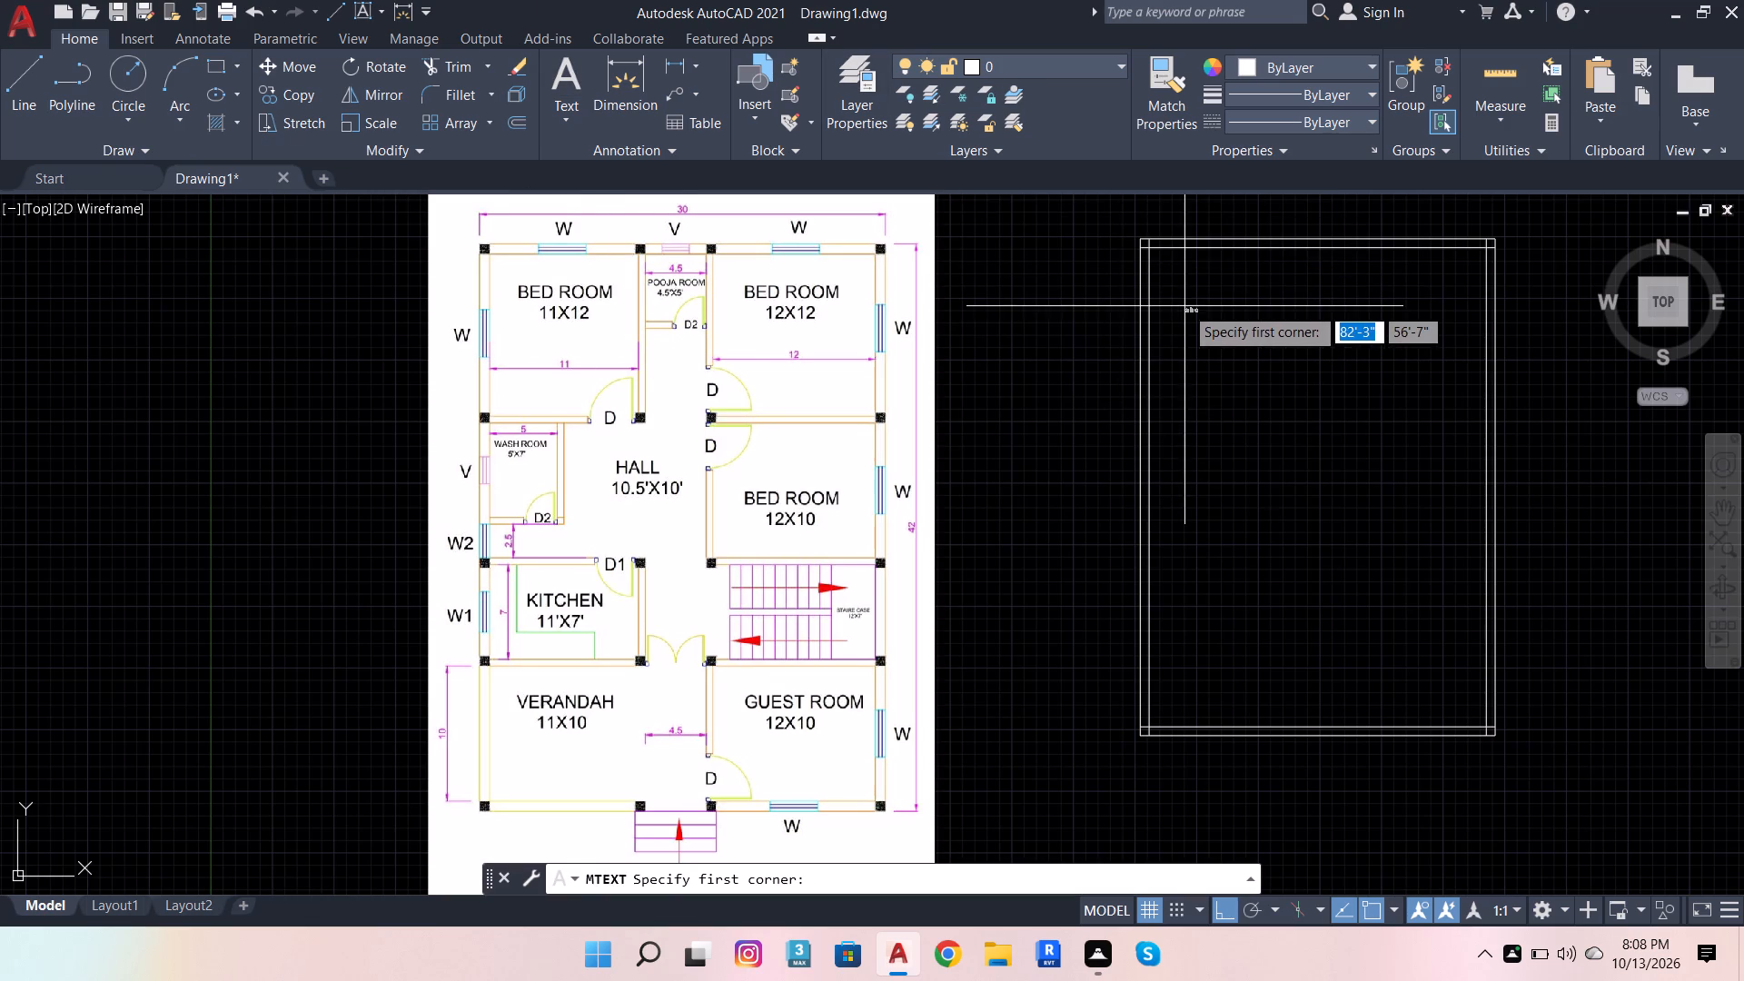
drag(1185, 307, 1324, 312)
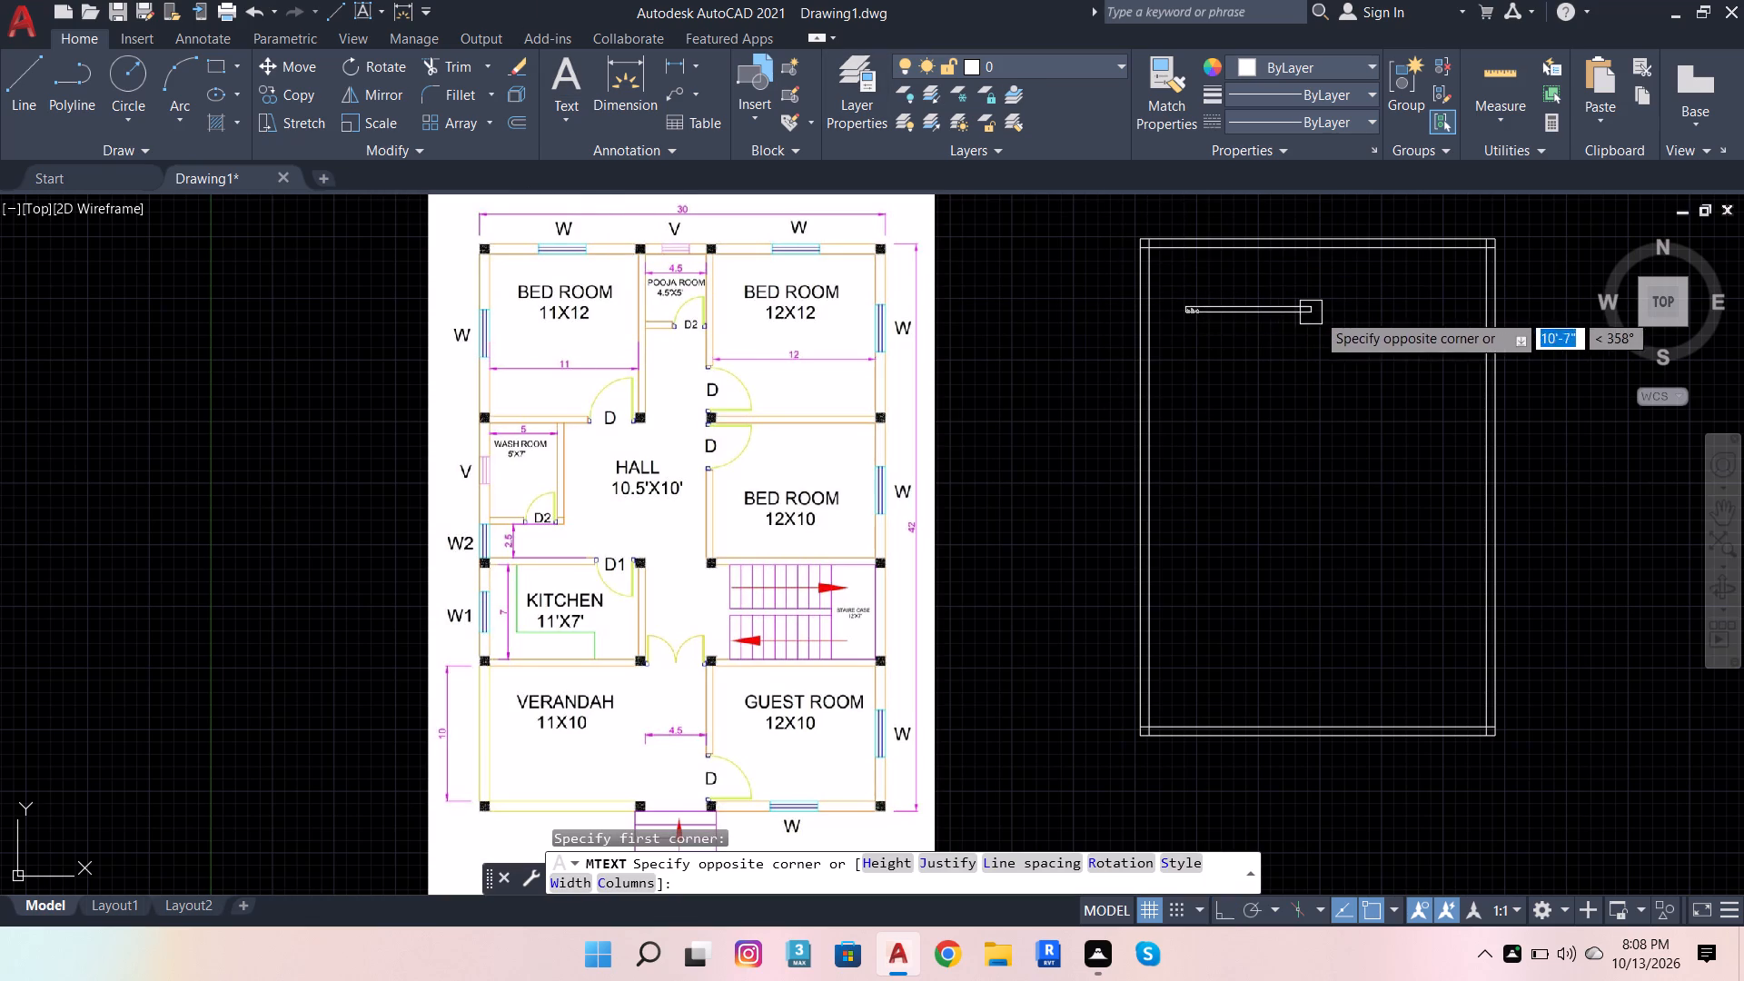
drag(1324, 312, 1421, 377)
click(1421, 377)
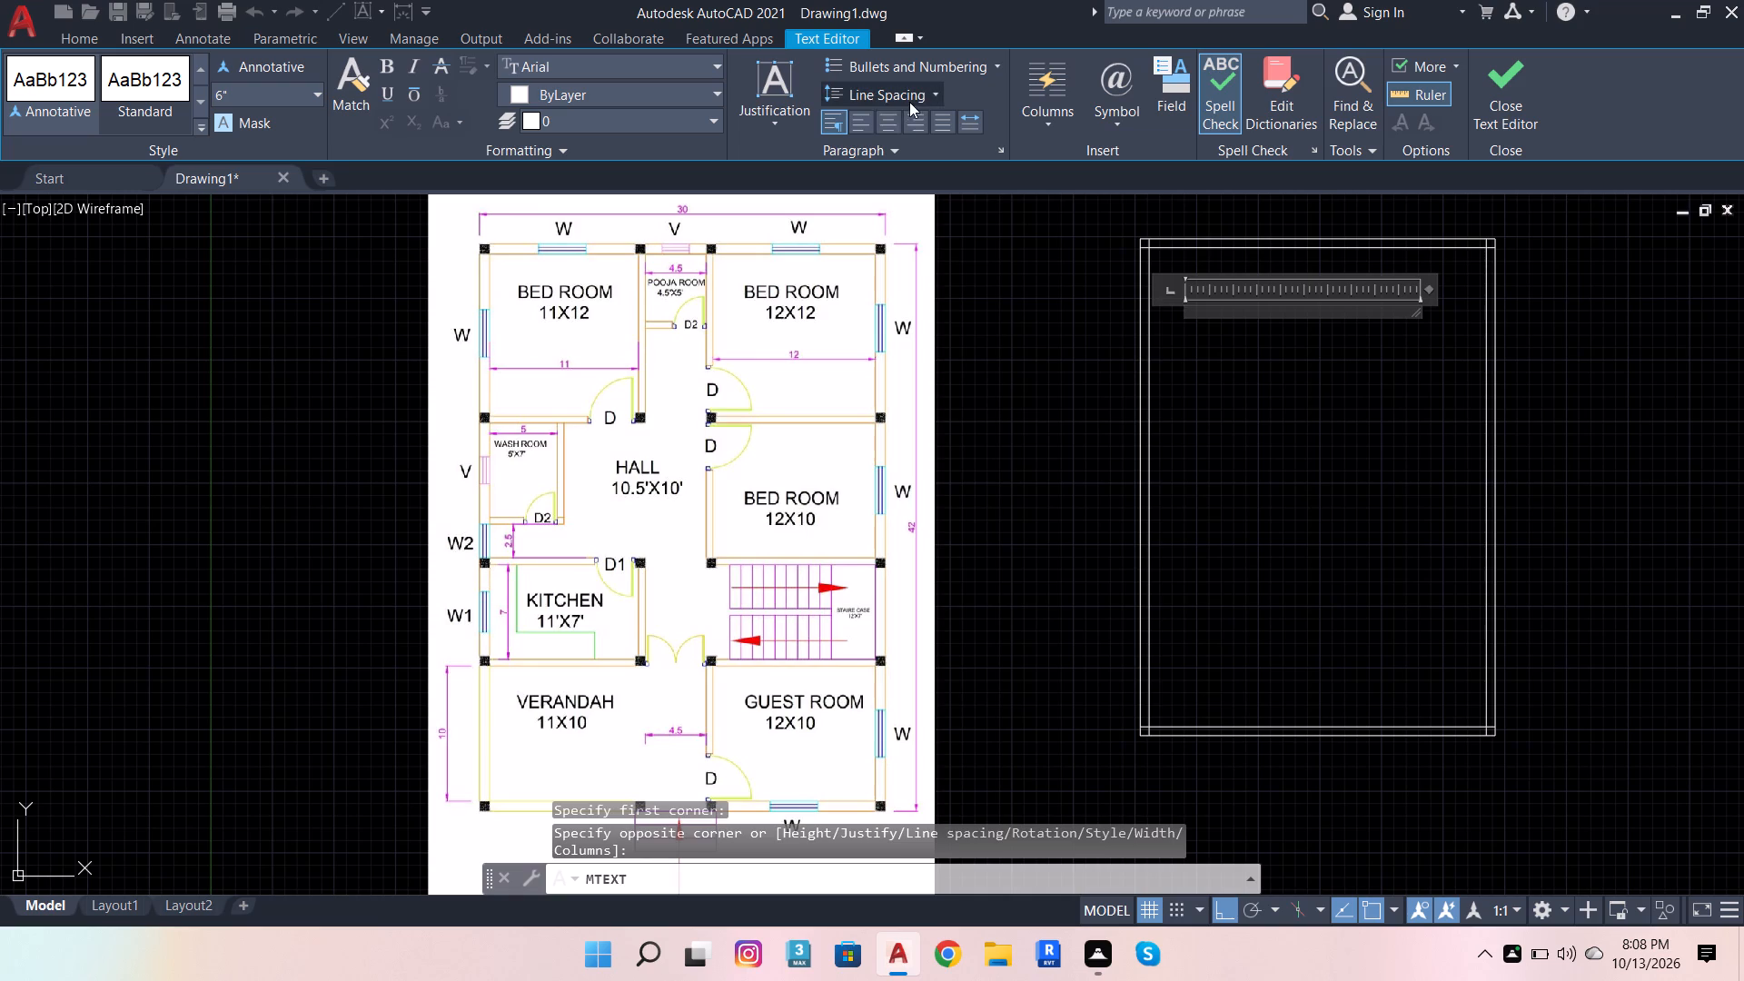
click(895, 124)
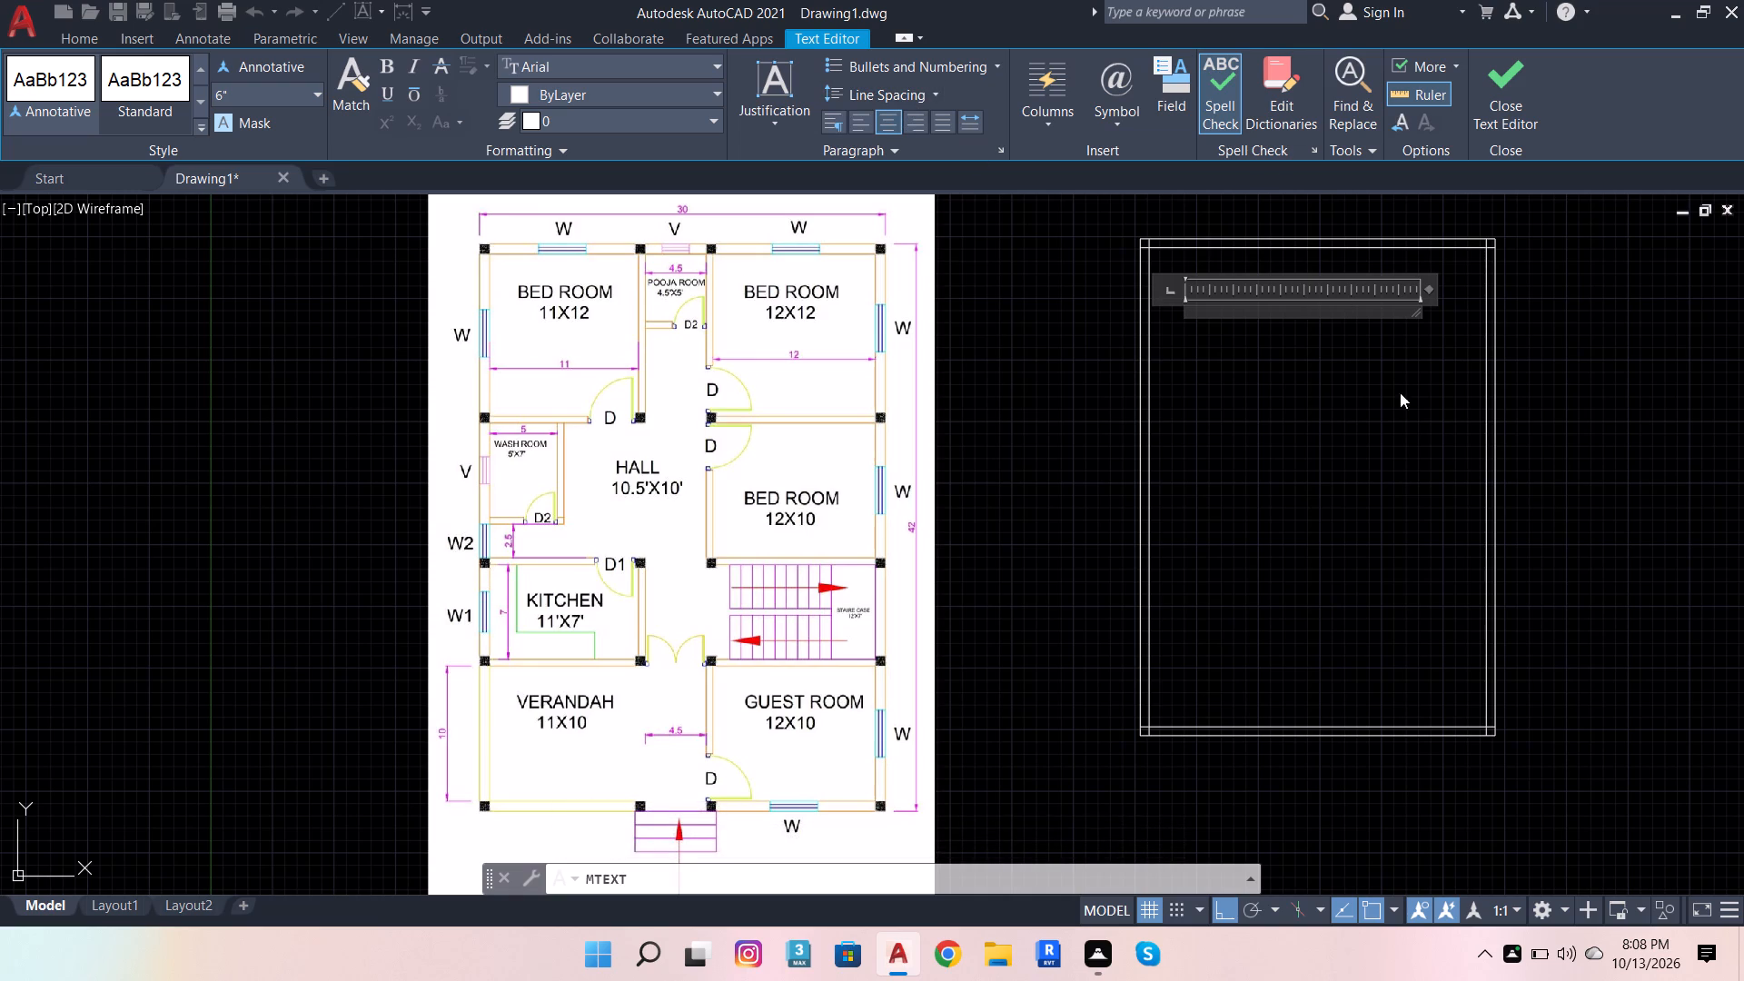
text(BEDROOM)
key(shift+Return)
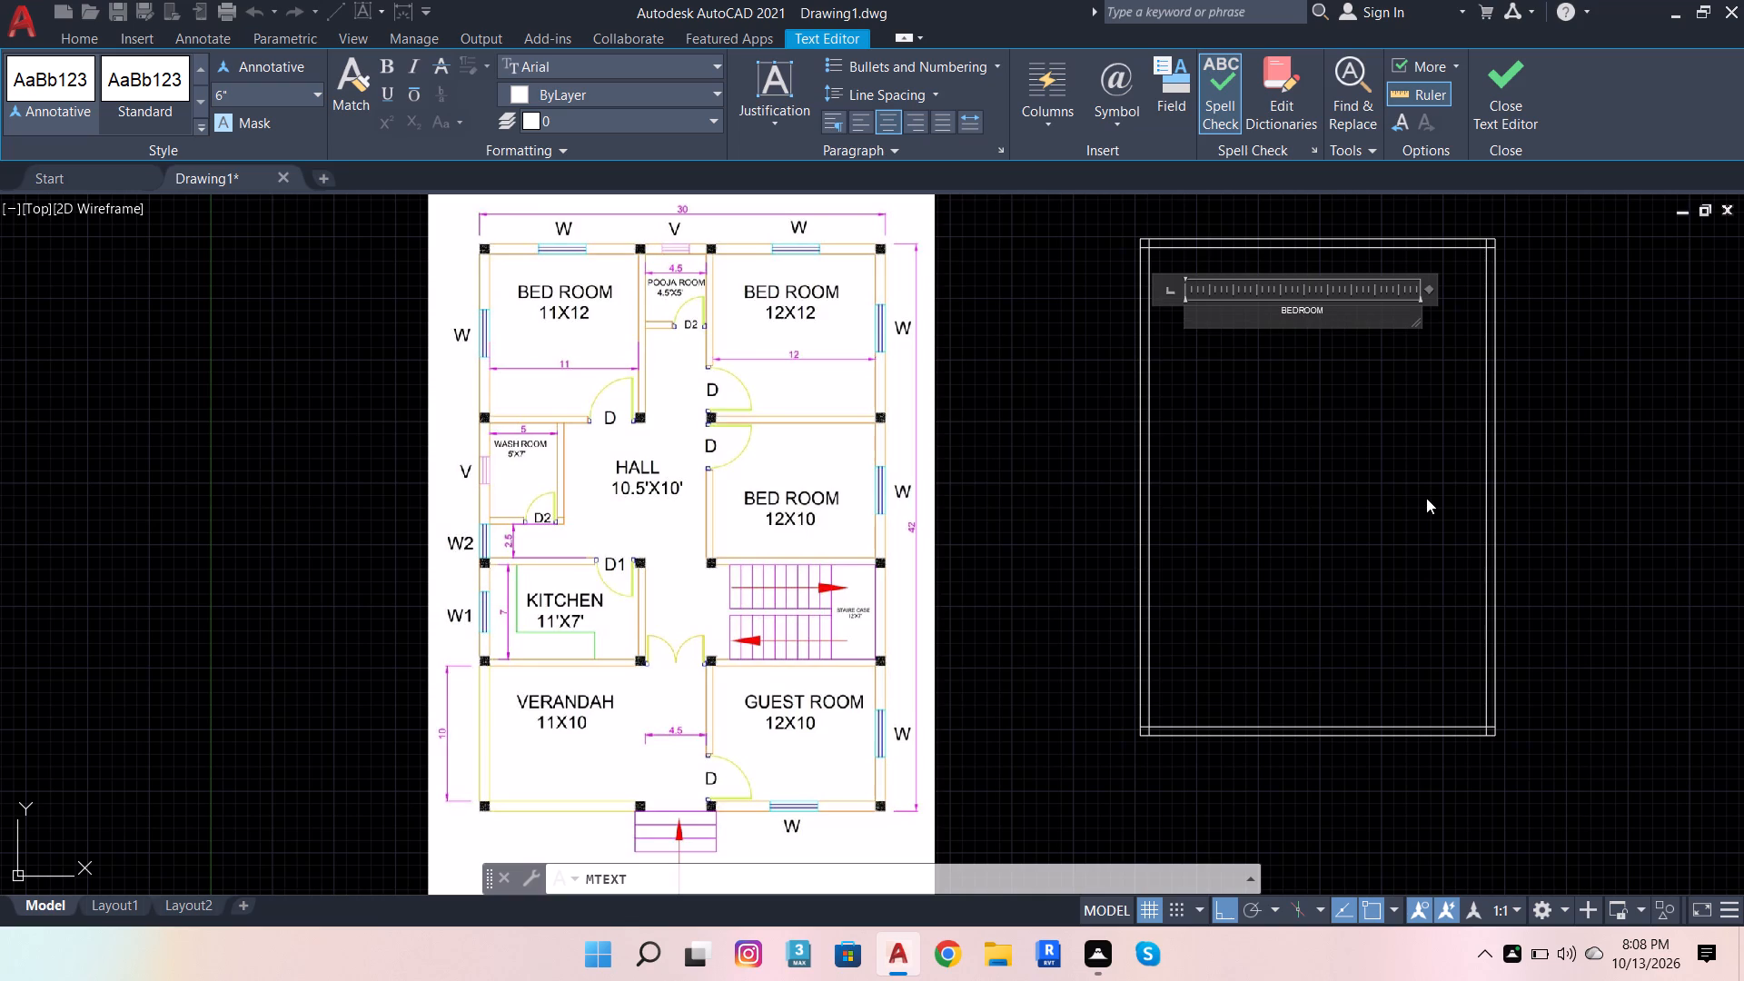
text(11)
text(X12)
click(1344, 372)
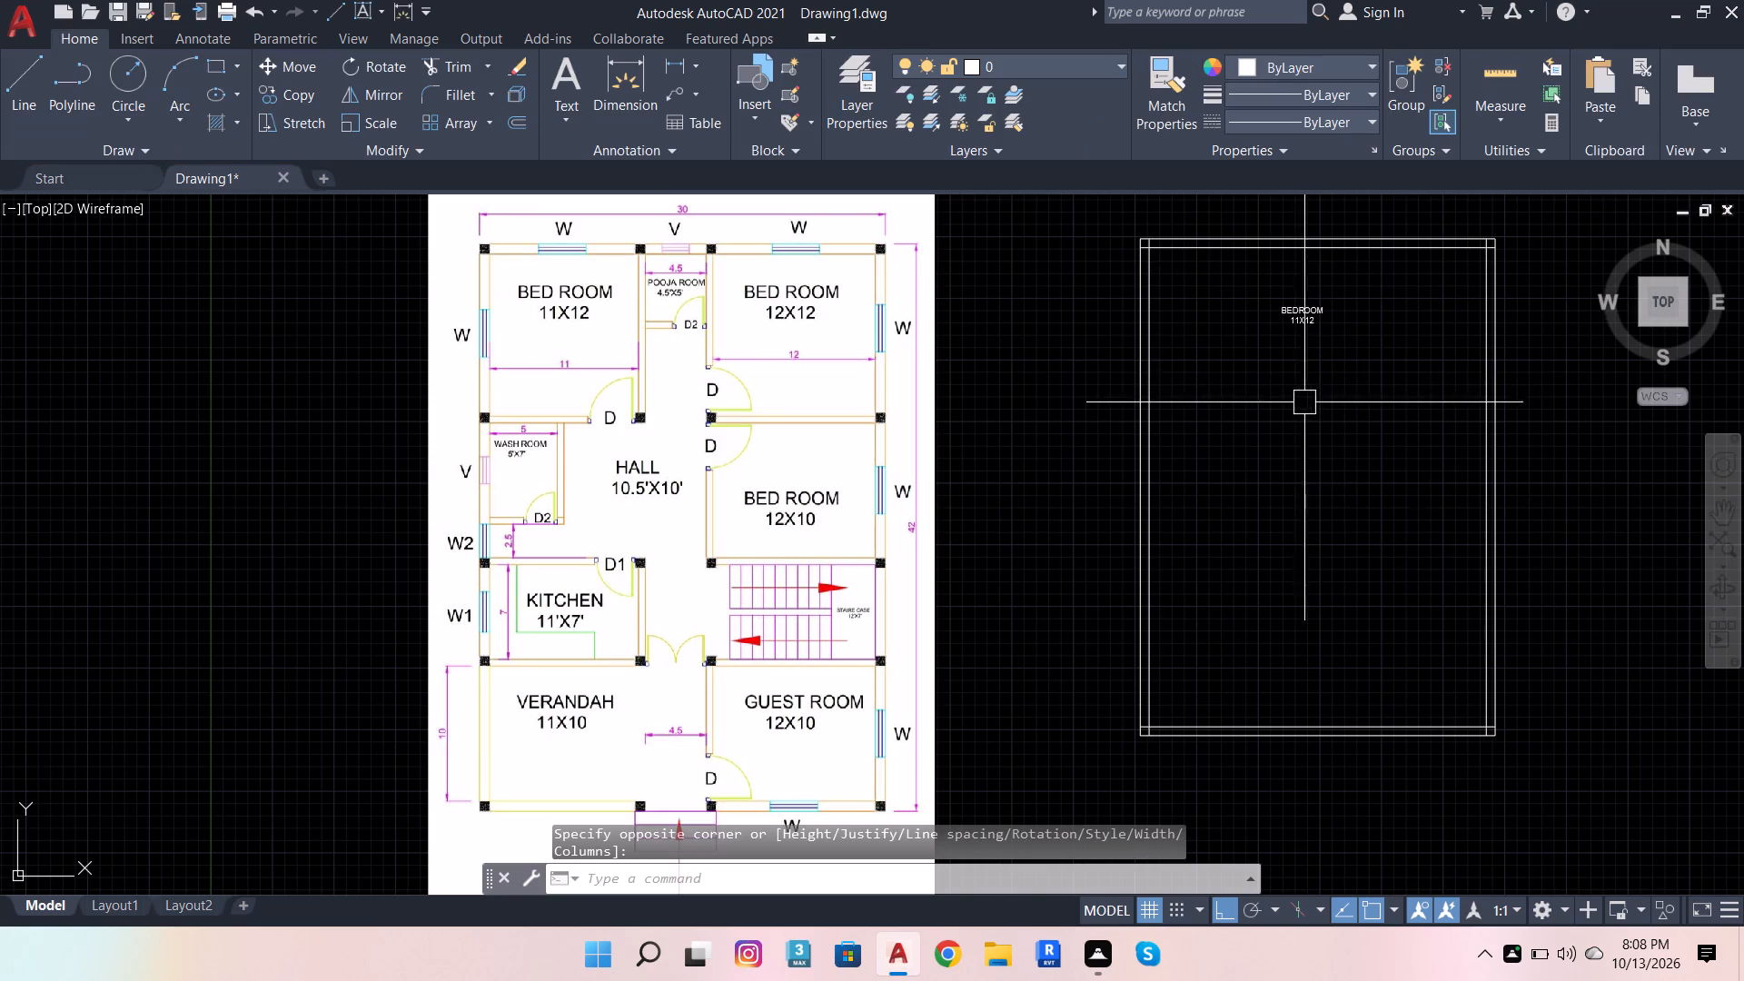
Add a centred multiline text label reading BEDROOM with 12X12 on its second line, below the 11X12 bedroom label.
click(560, 69)
drag(1255, 381, 1255, 382)
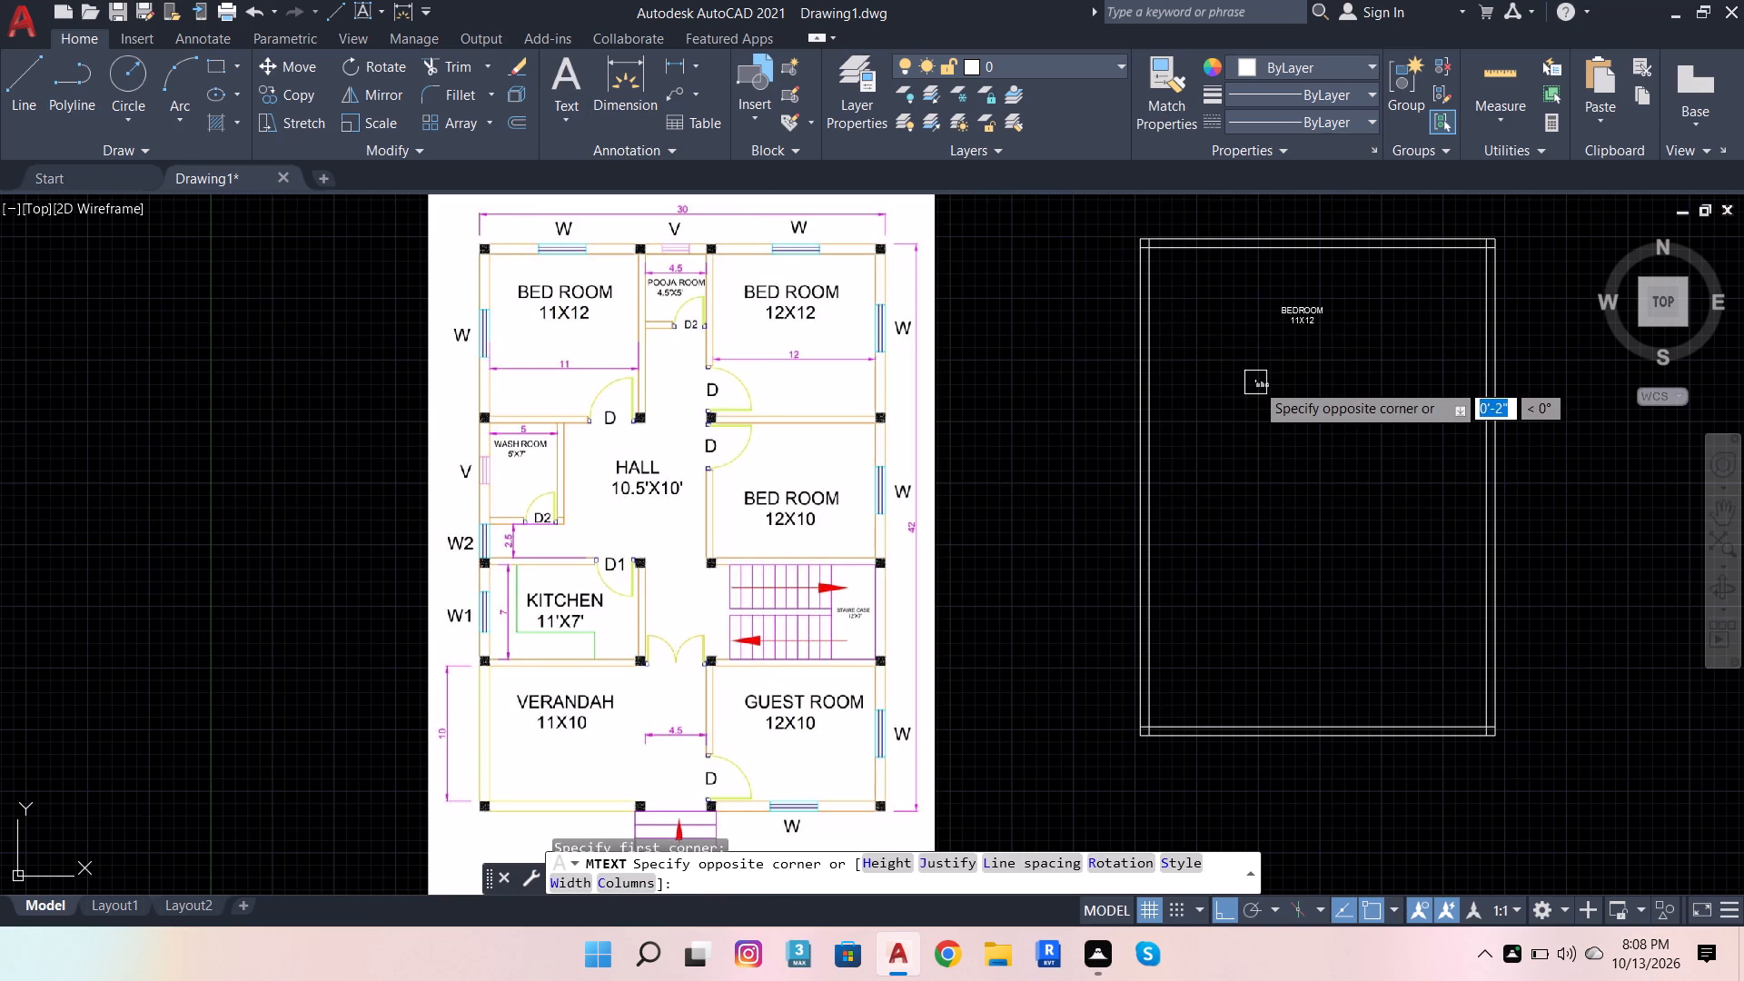
drag(1255, 382, 1459, 424)
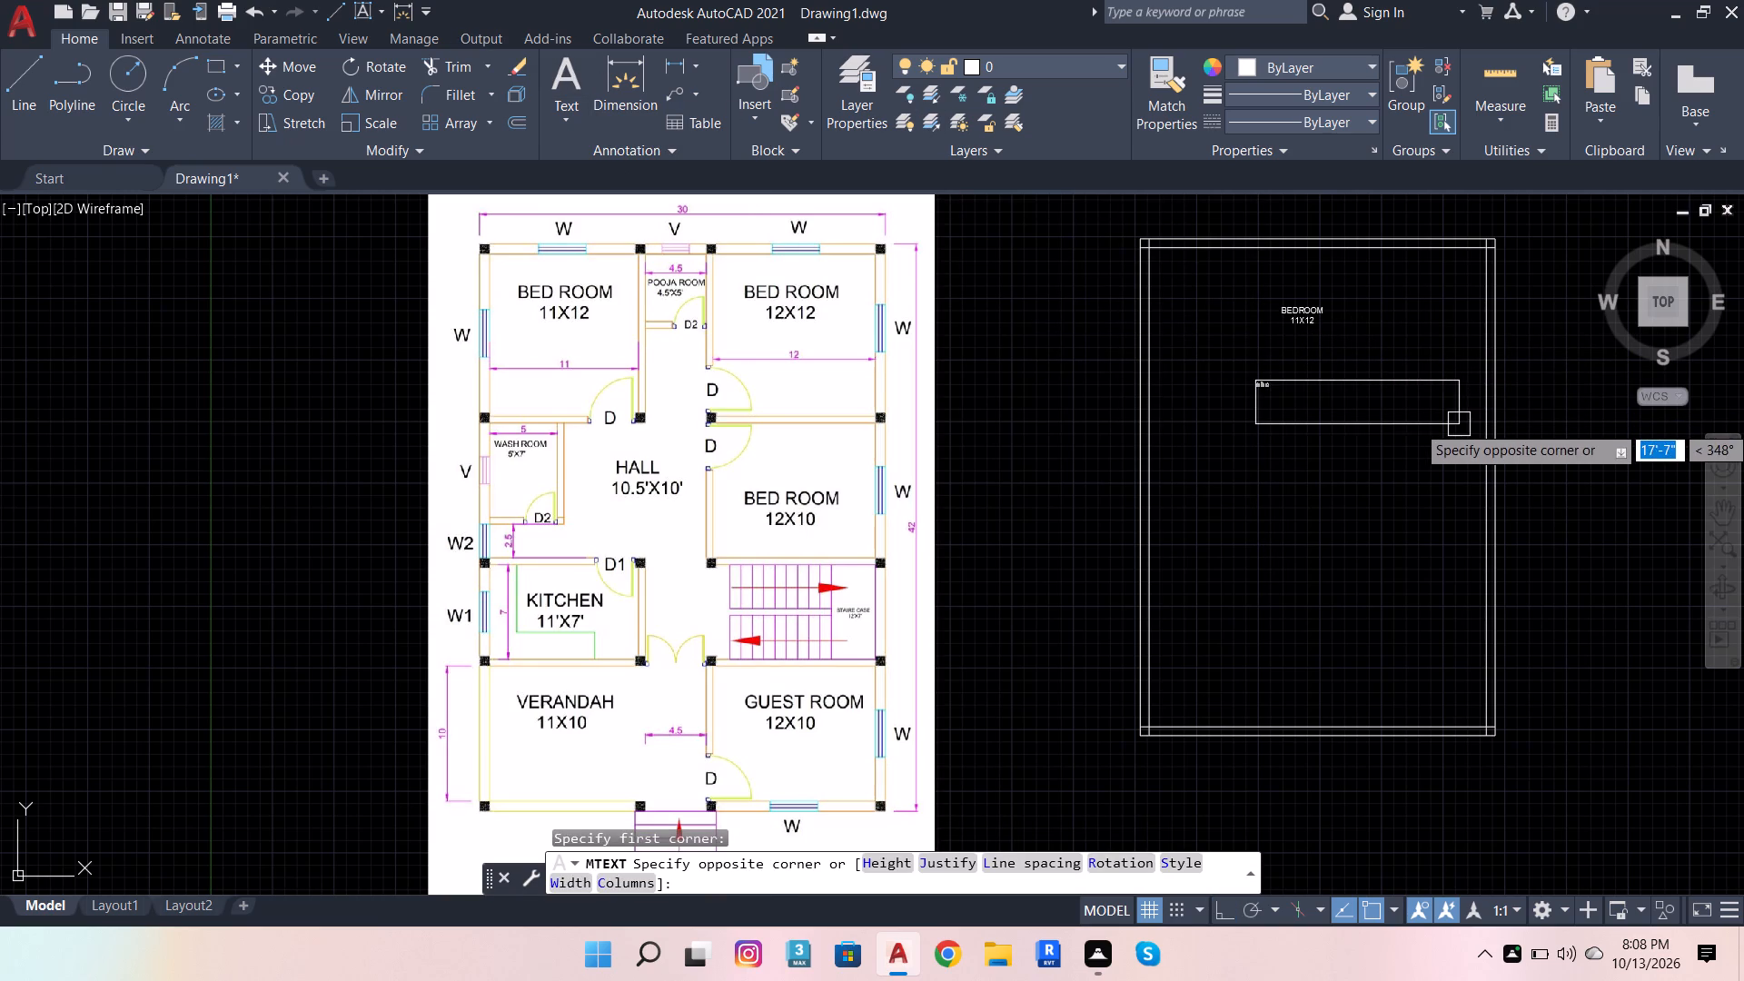
click(1459, 424)
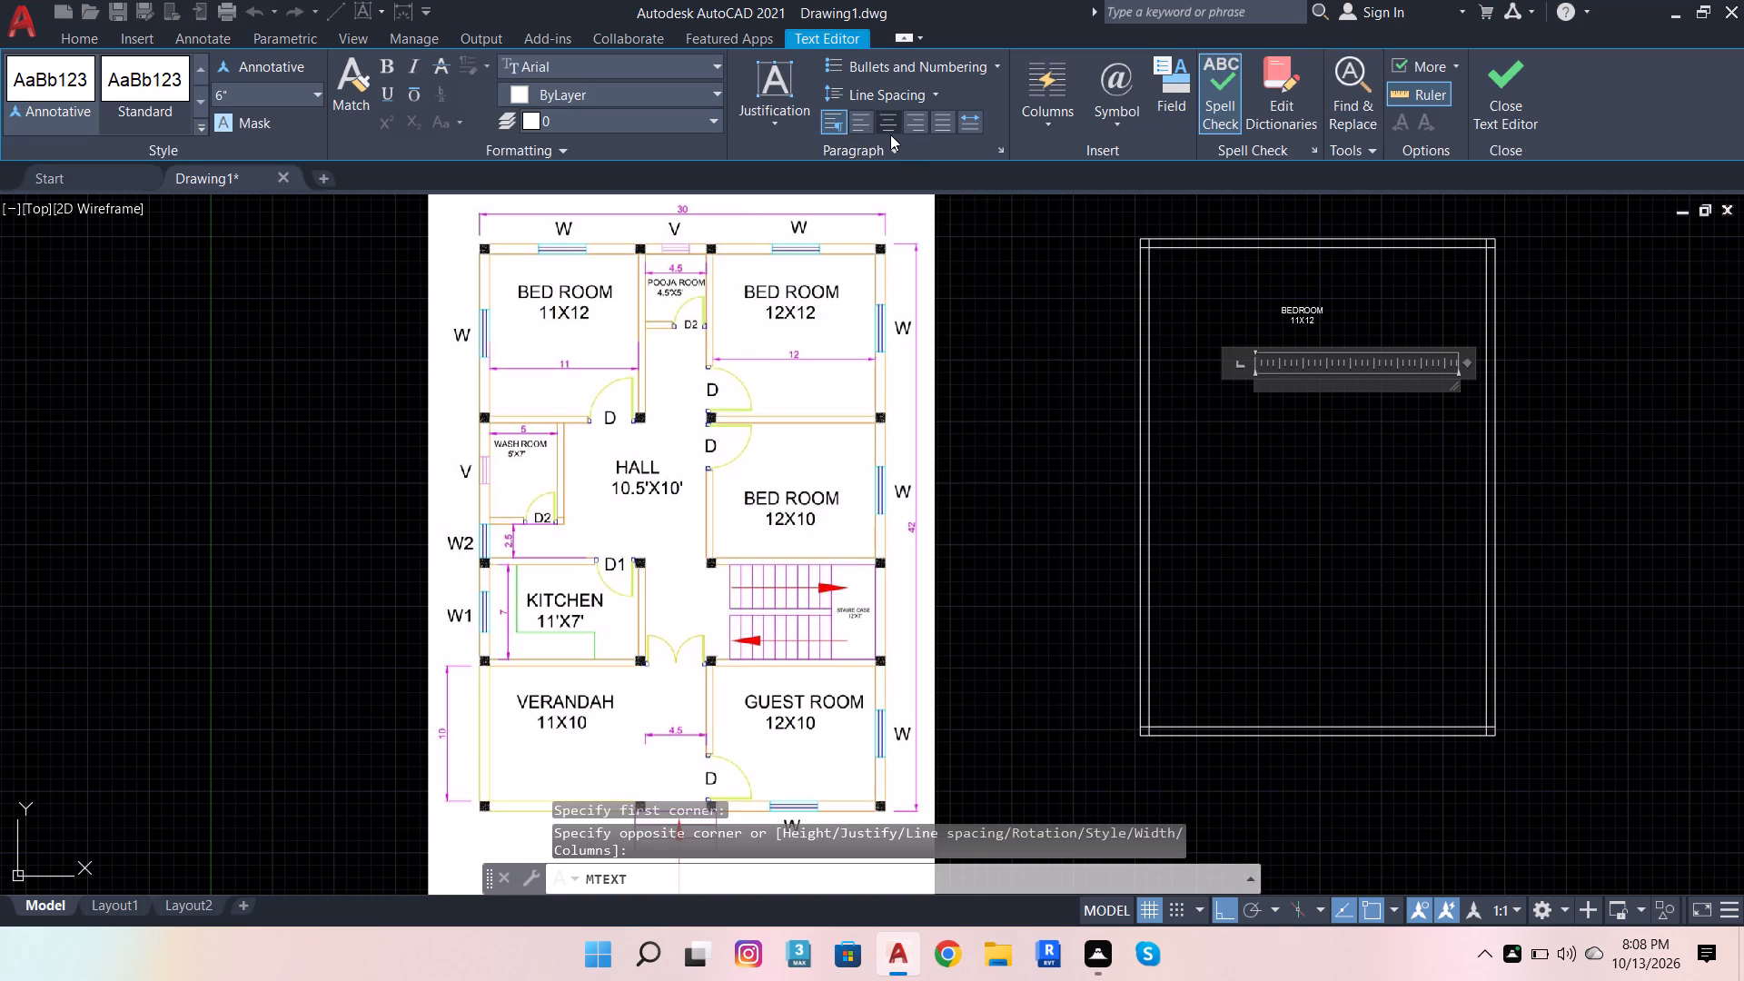
click(890, 134)
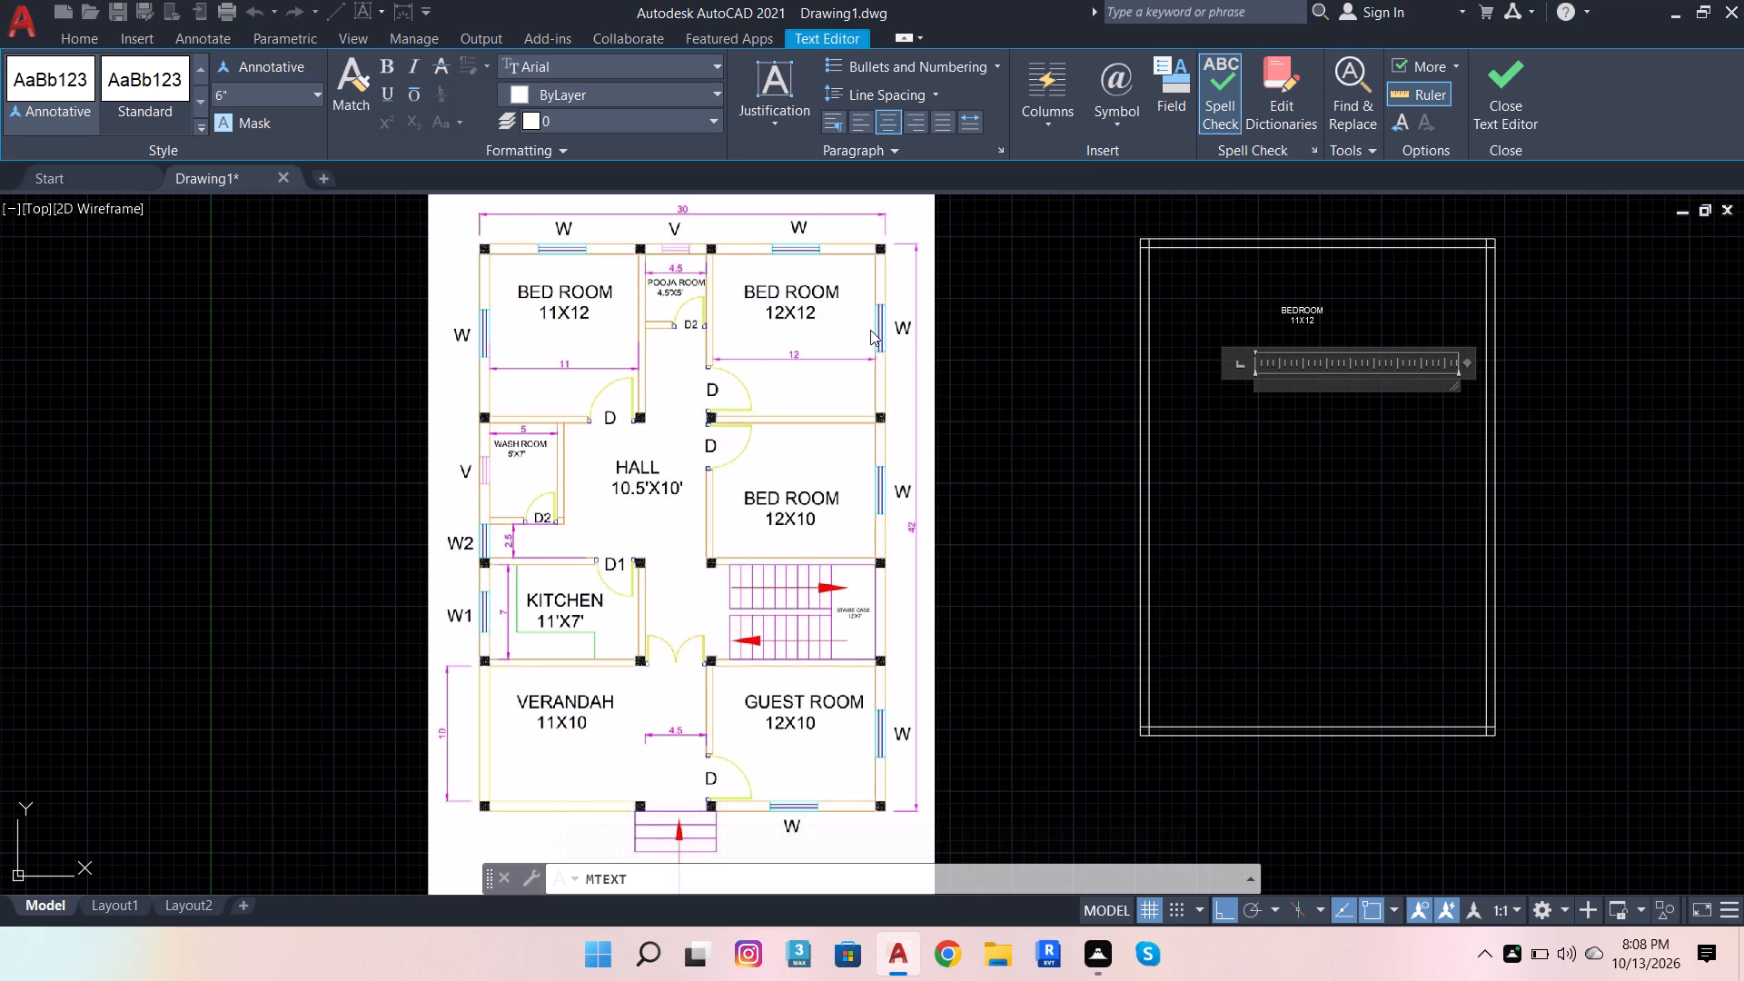
text(BEDROOM)
key(shift+Return)
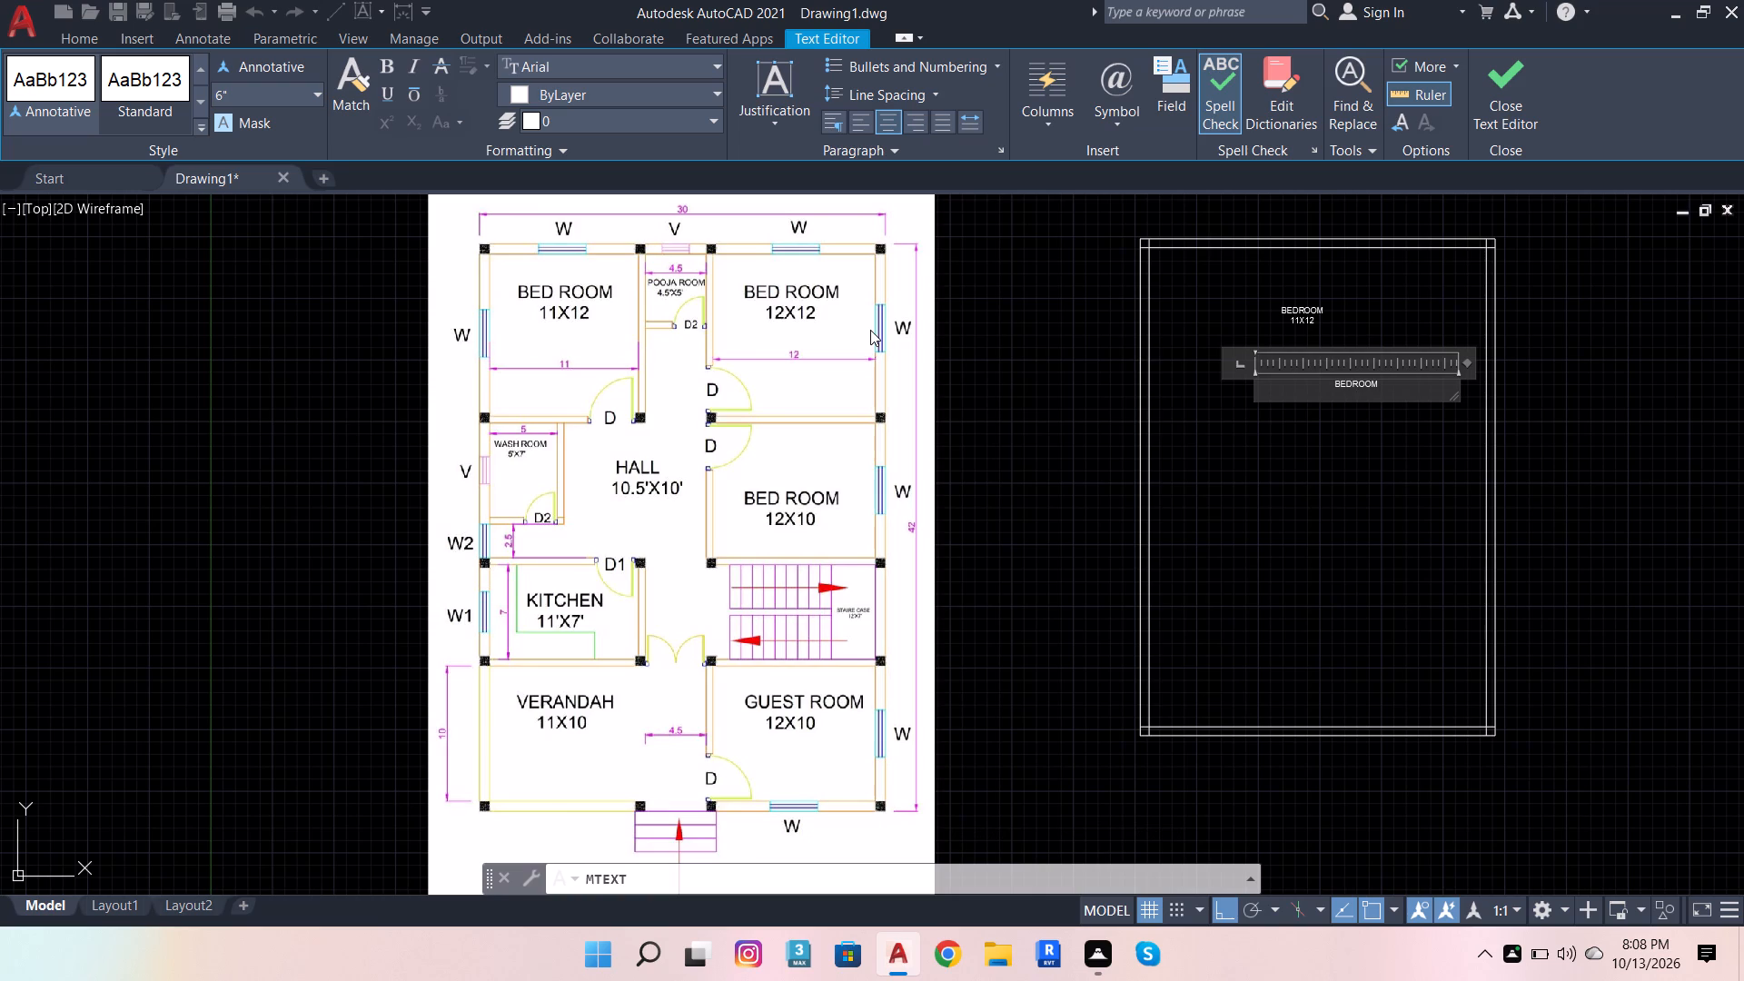
text(12)
text(X12)
click(1366, 479)
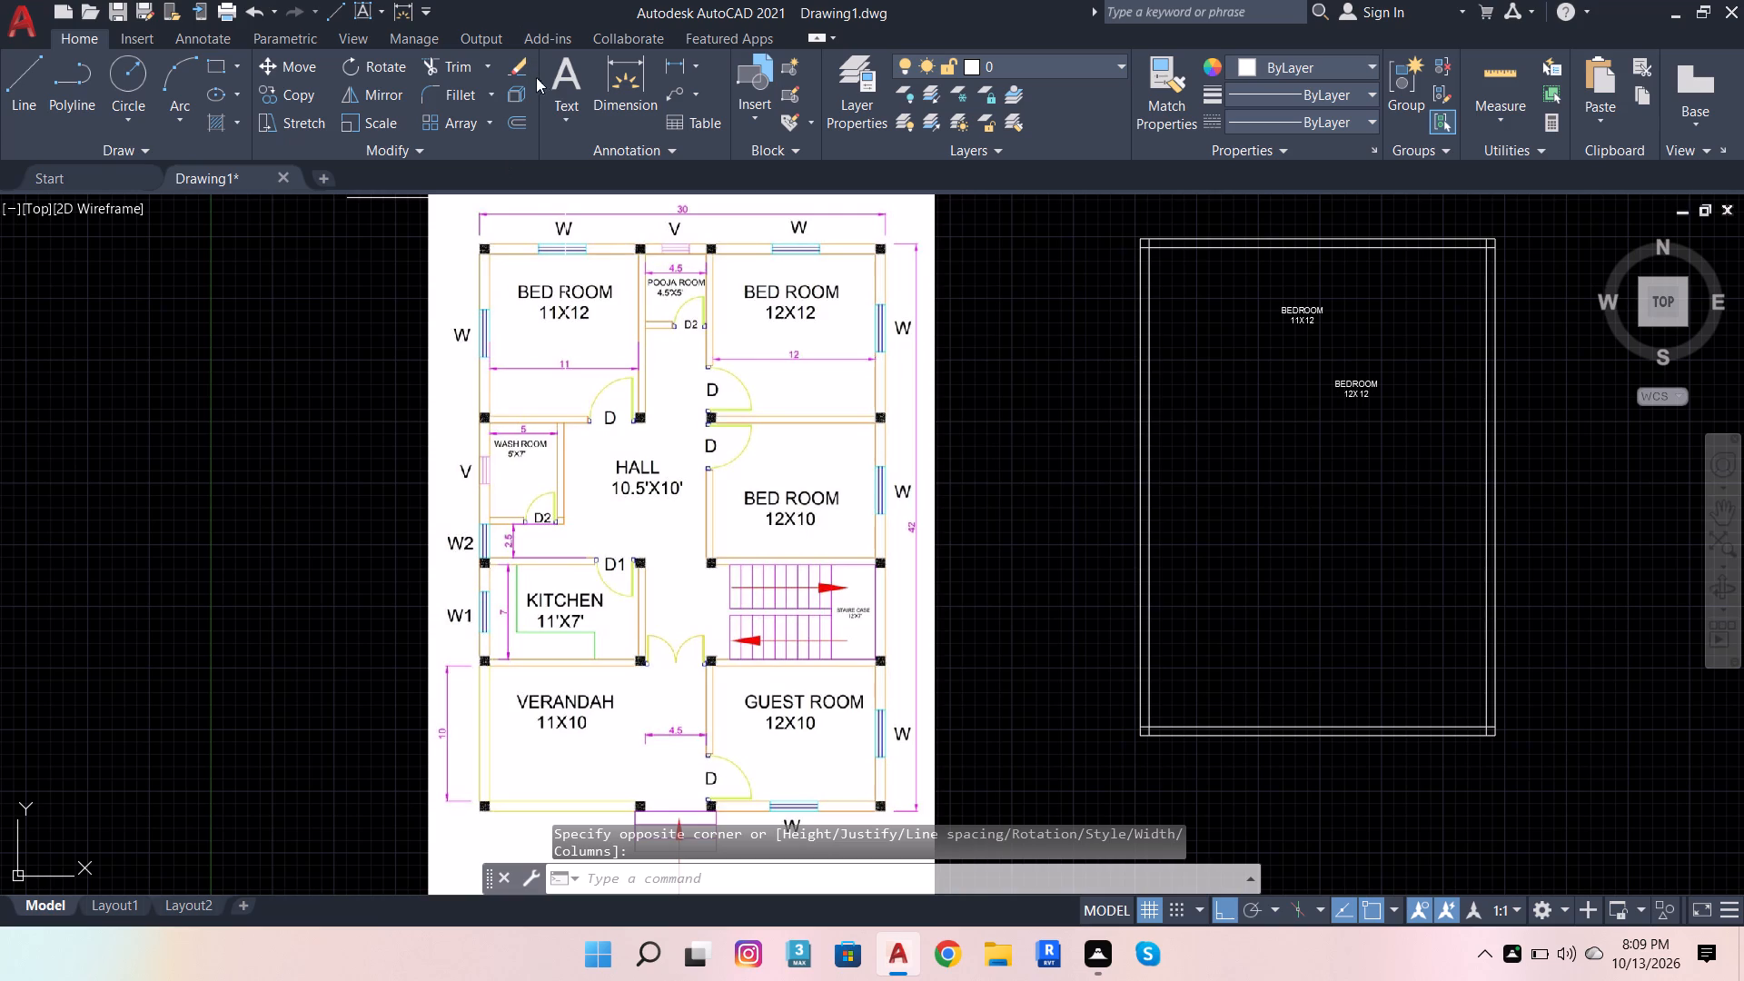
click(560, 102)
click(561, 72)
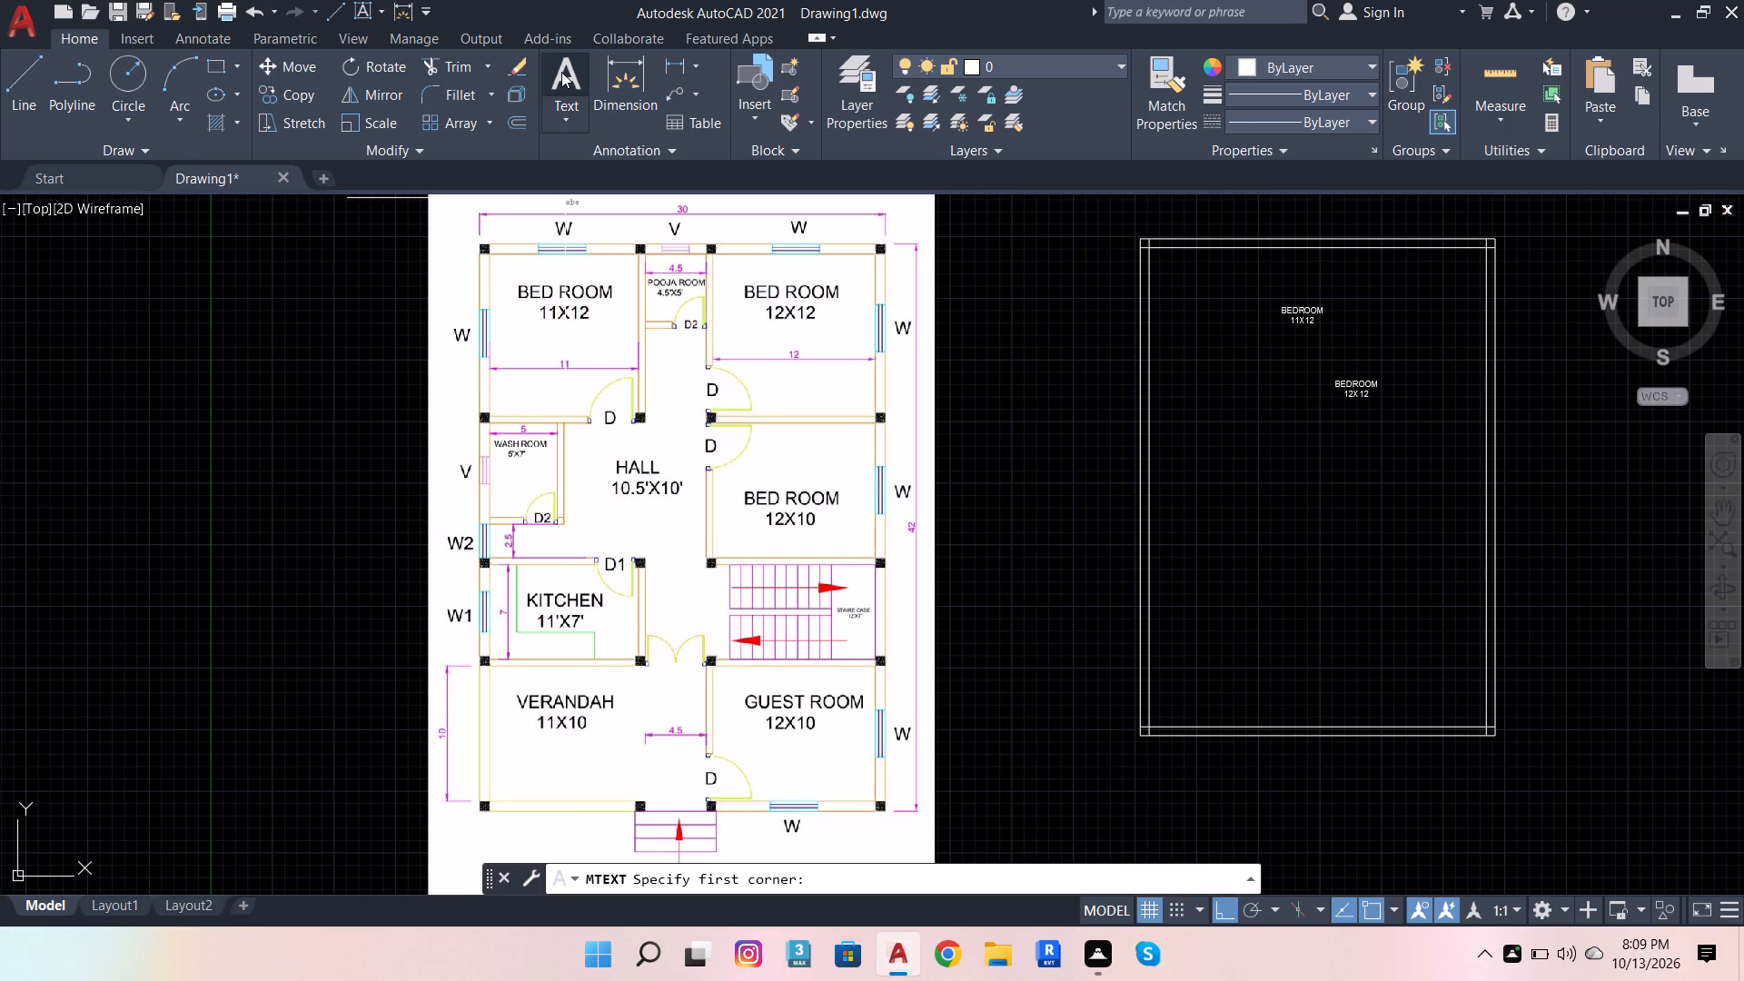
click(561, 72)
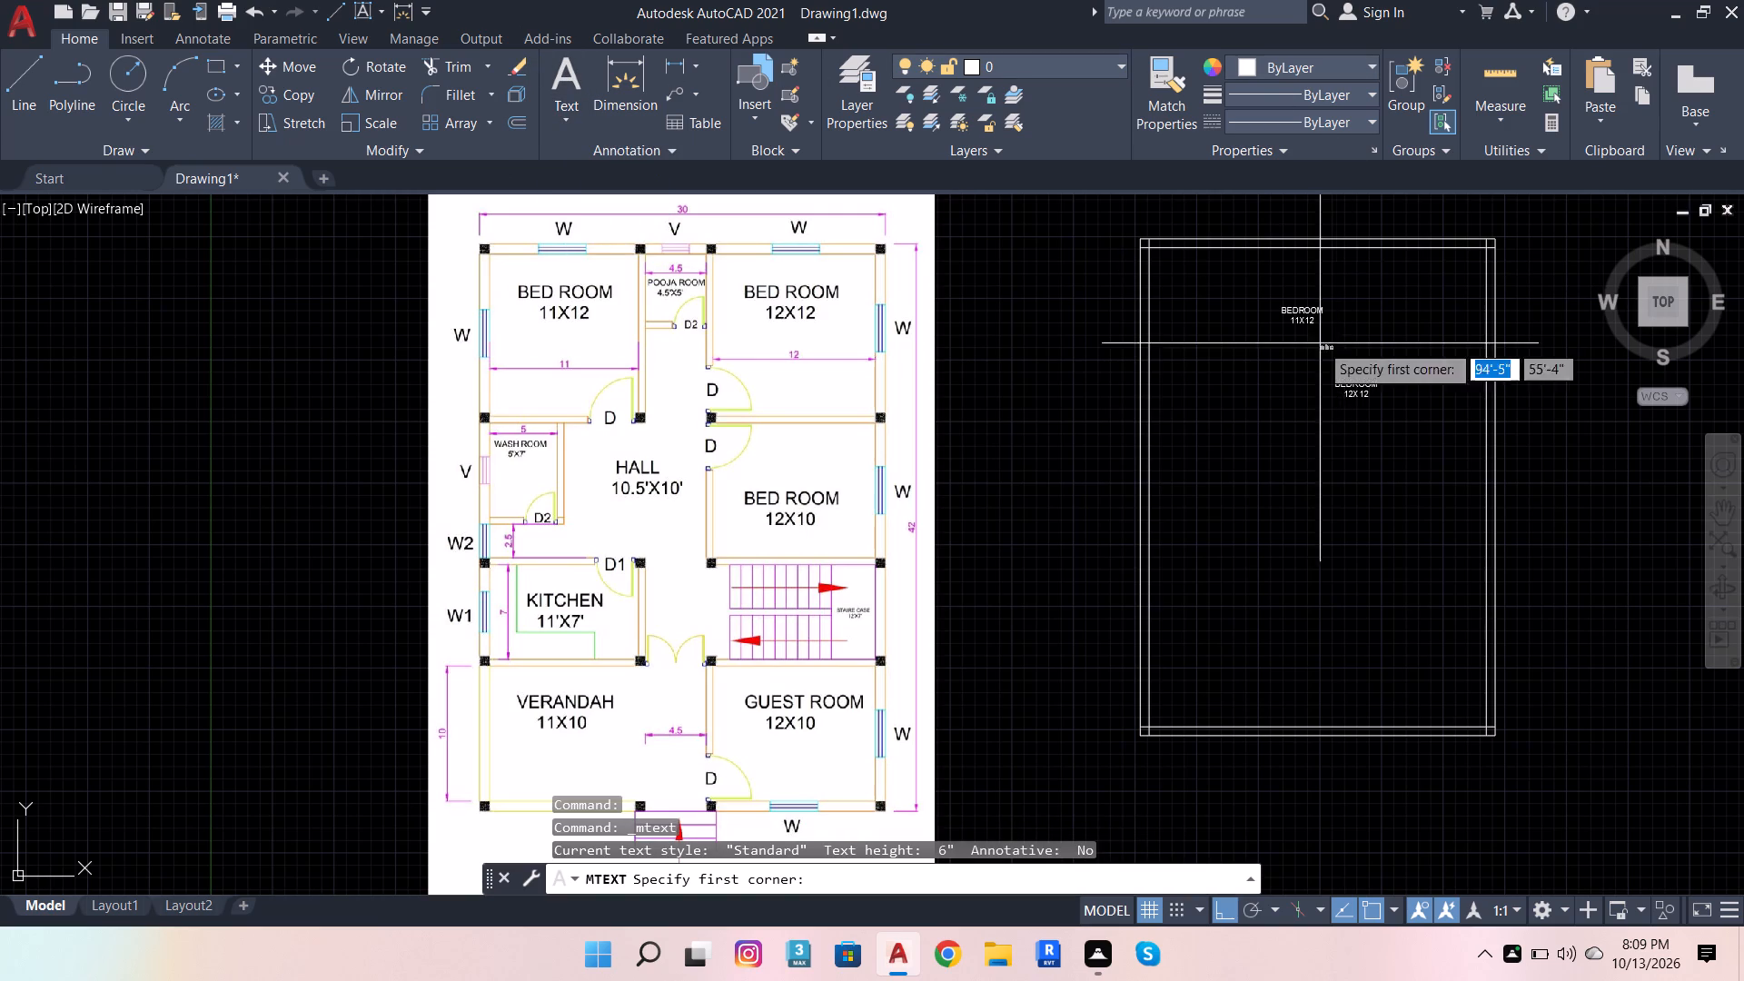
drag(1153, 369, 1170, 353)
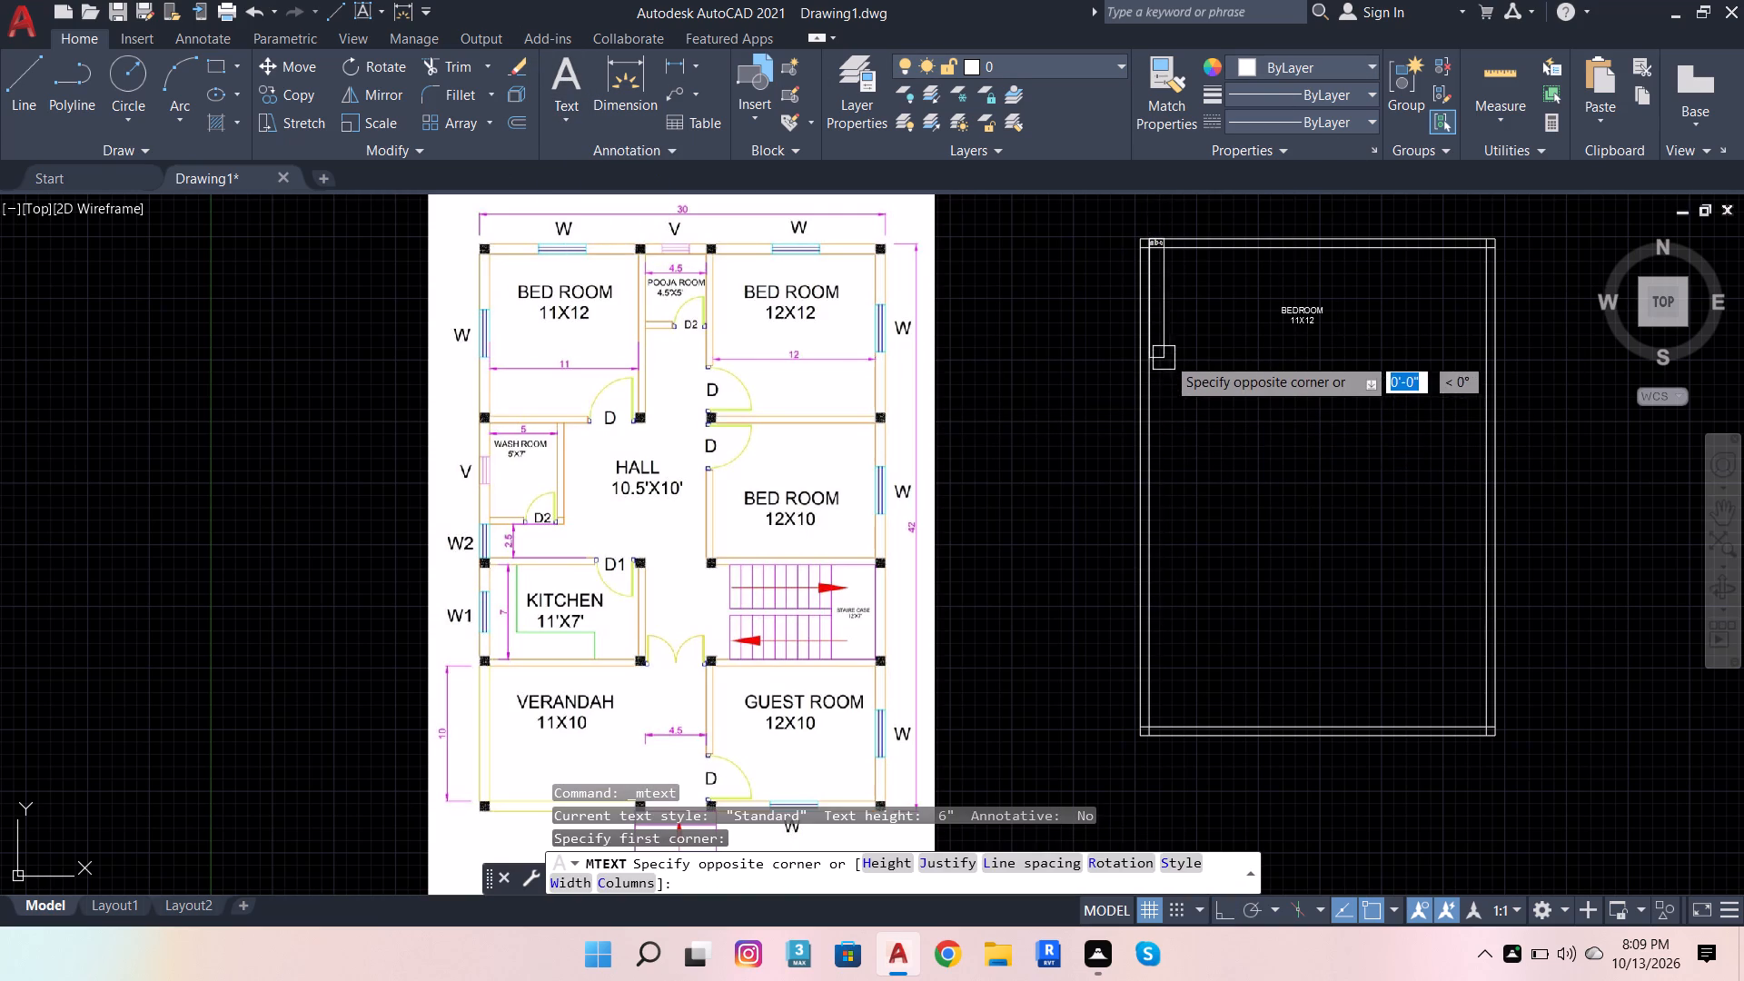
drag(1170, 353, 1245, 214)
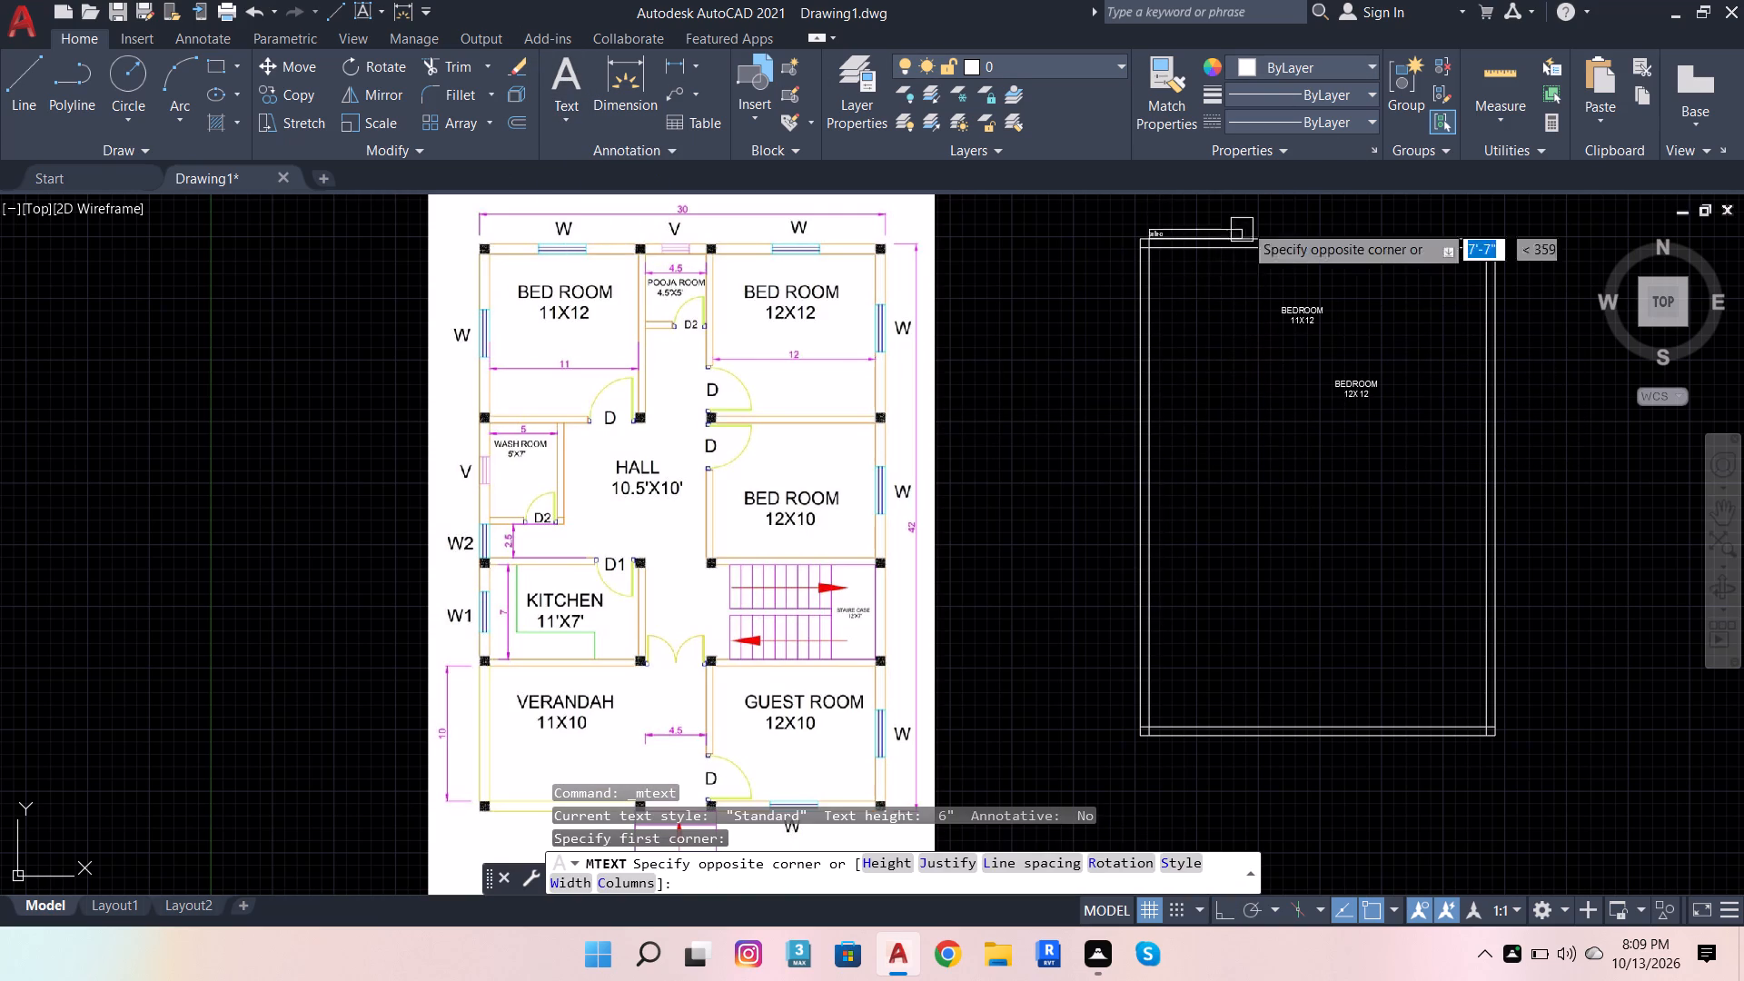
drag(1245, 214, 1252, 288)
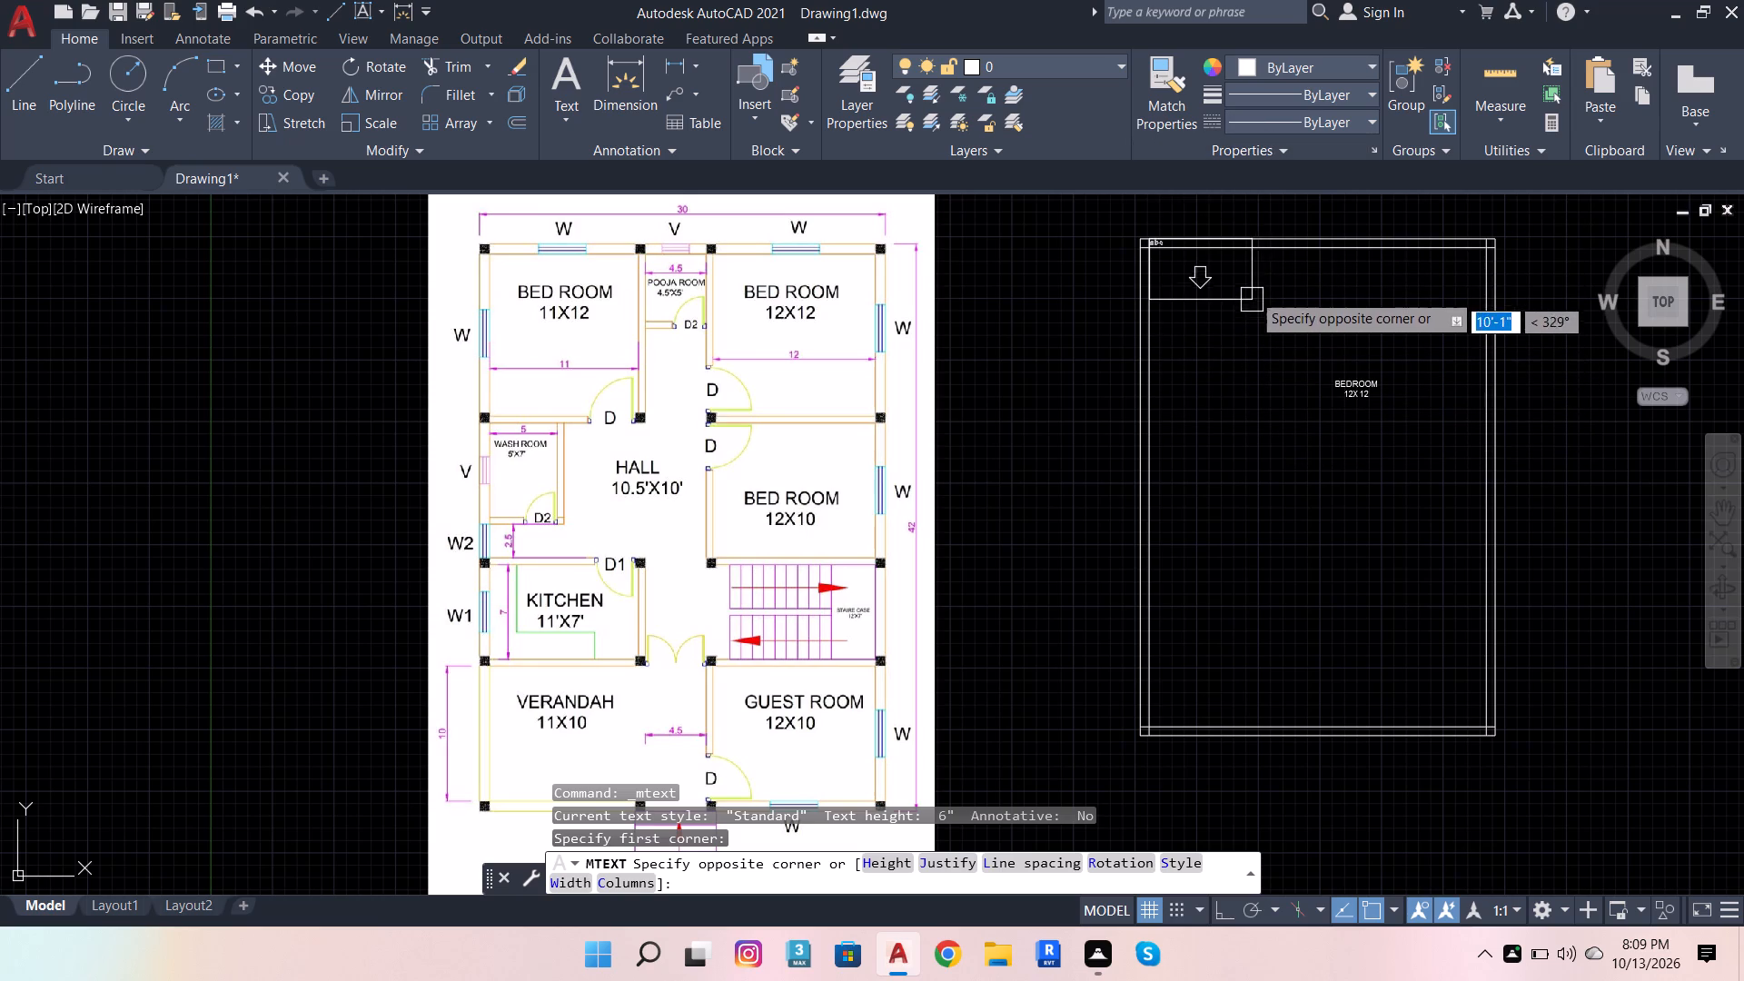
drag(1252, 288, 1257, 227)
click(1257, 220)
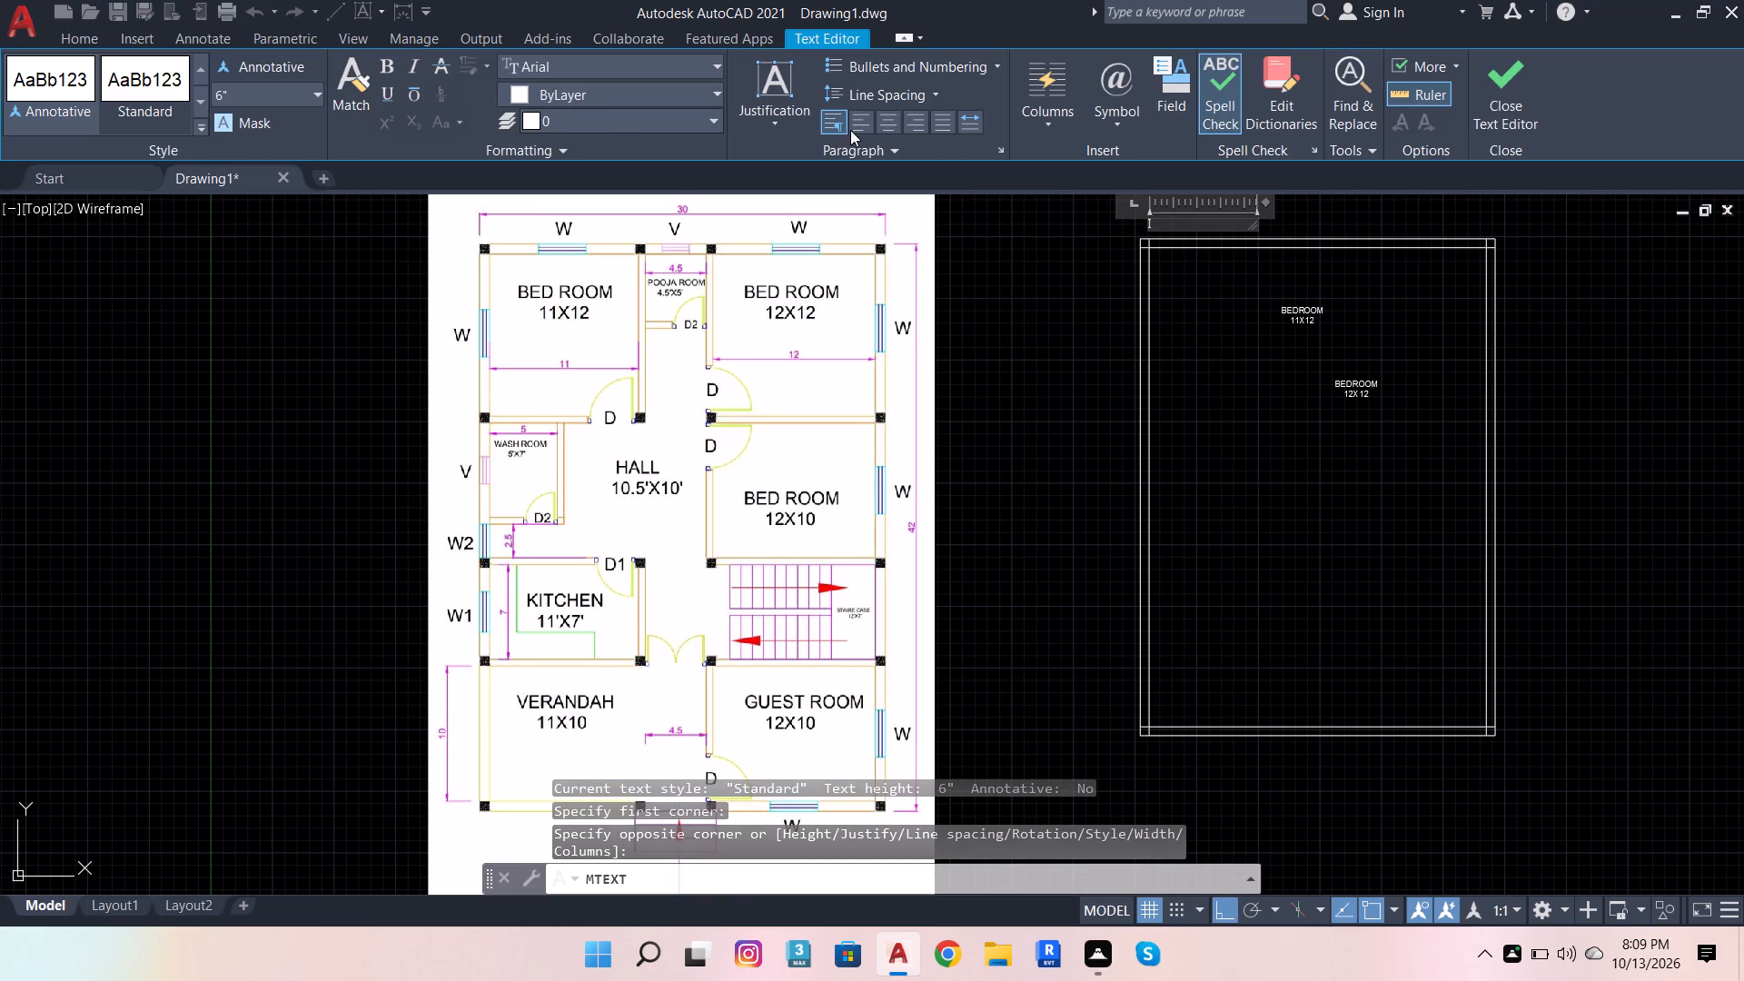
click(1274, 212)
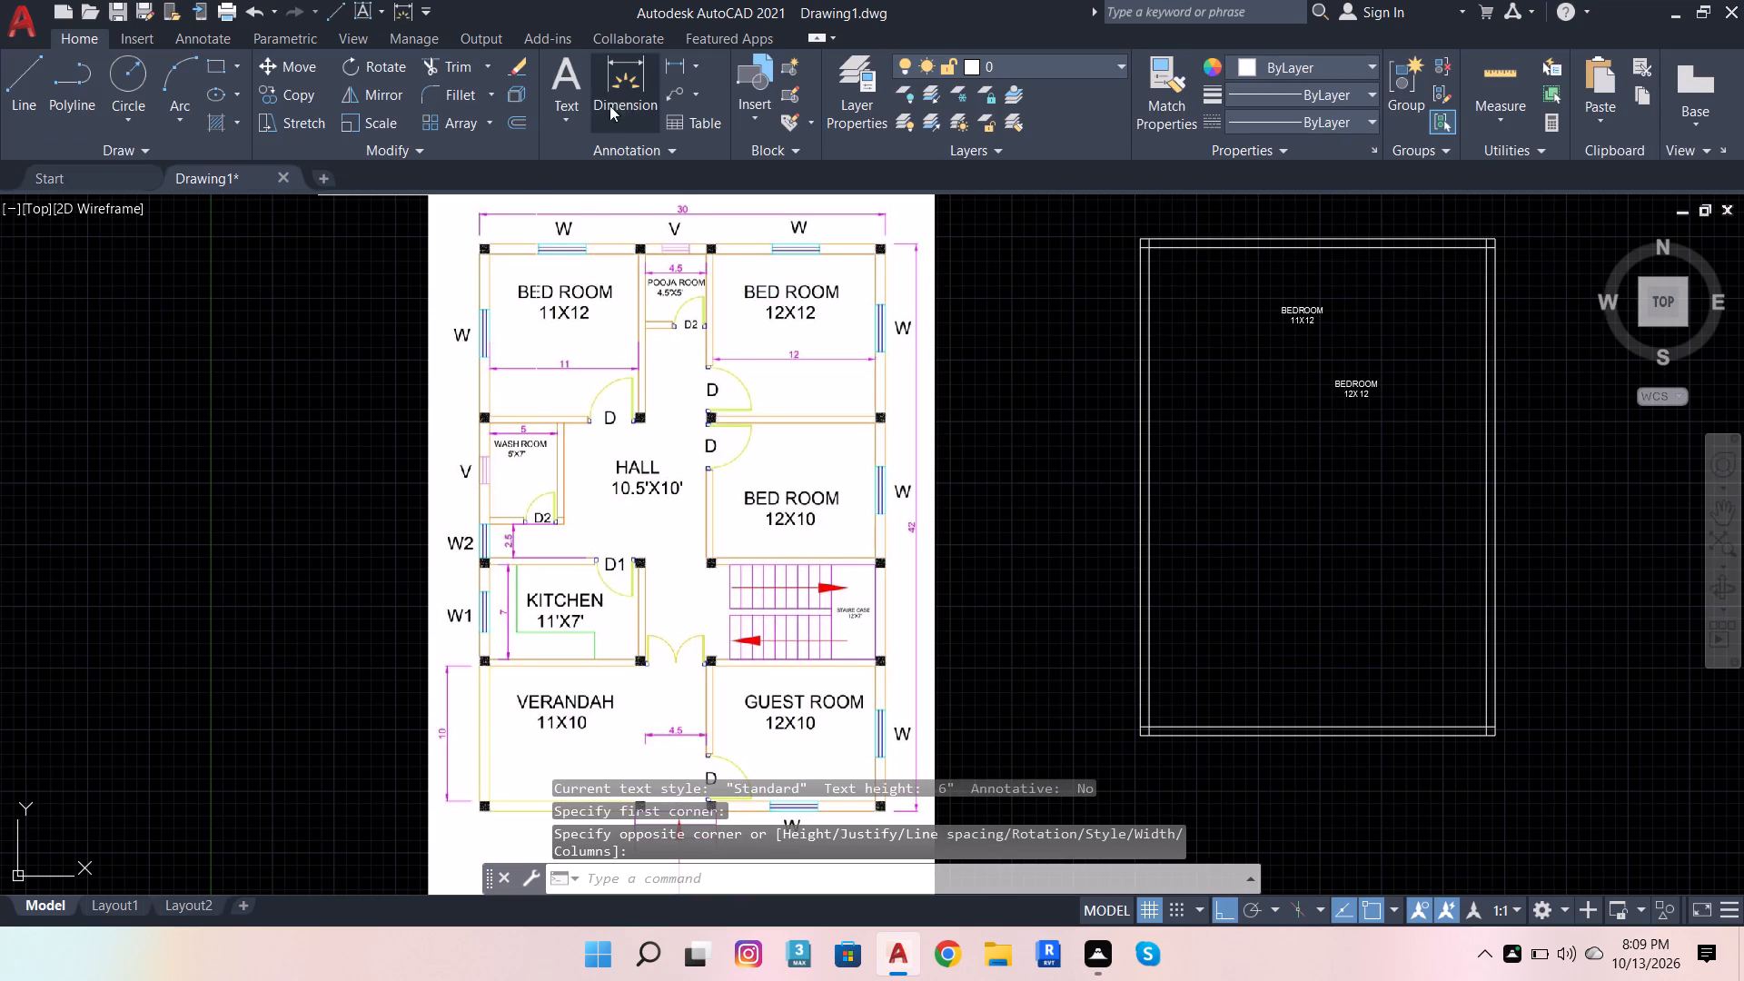
Add a centred multiline text label reading WASHROOM with 5'X7' on its second line, to the left of the BEDROOM 12X12 label.
click(564, 92)
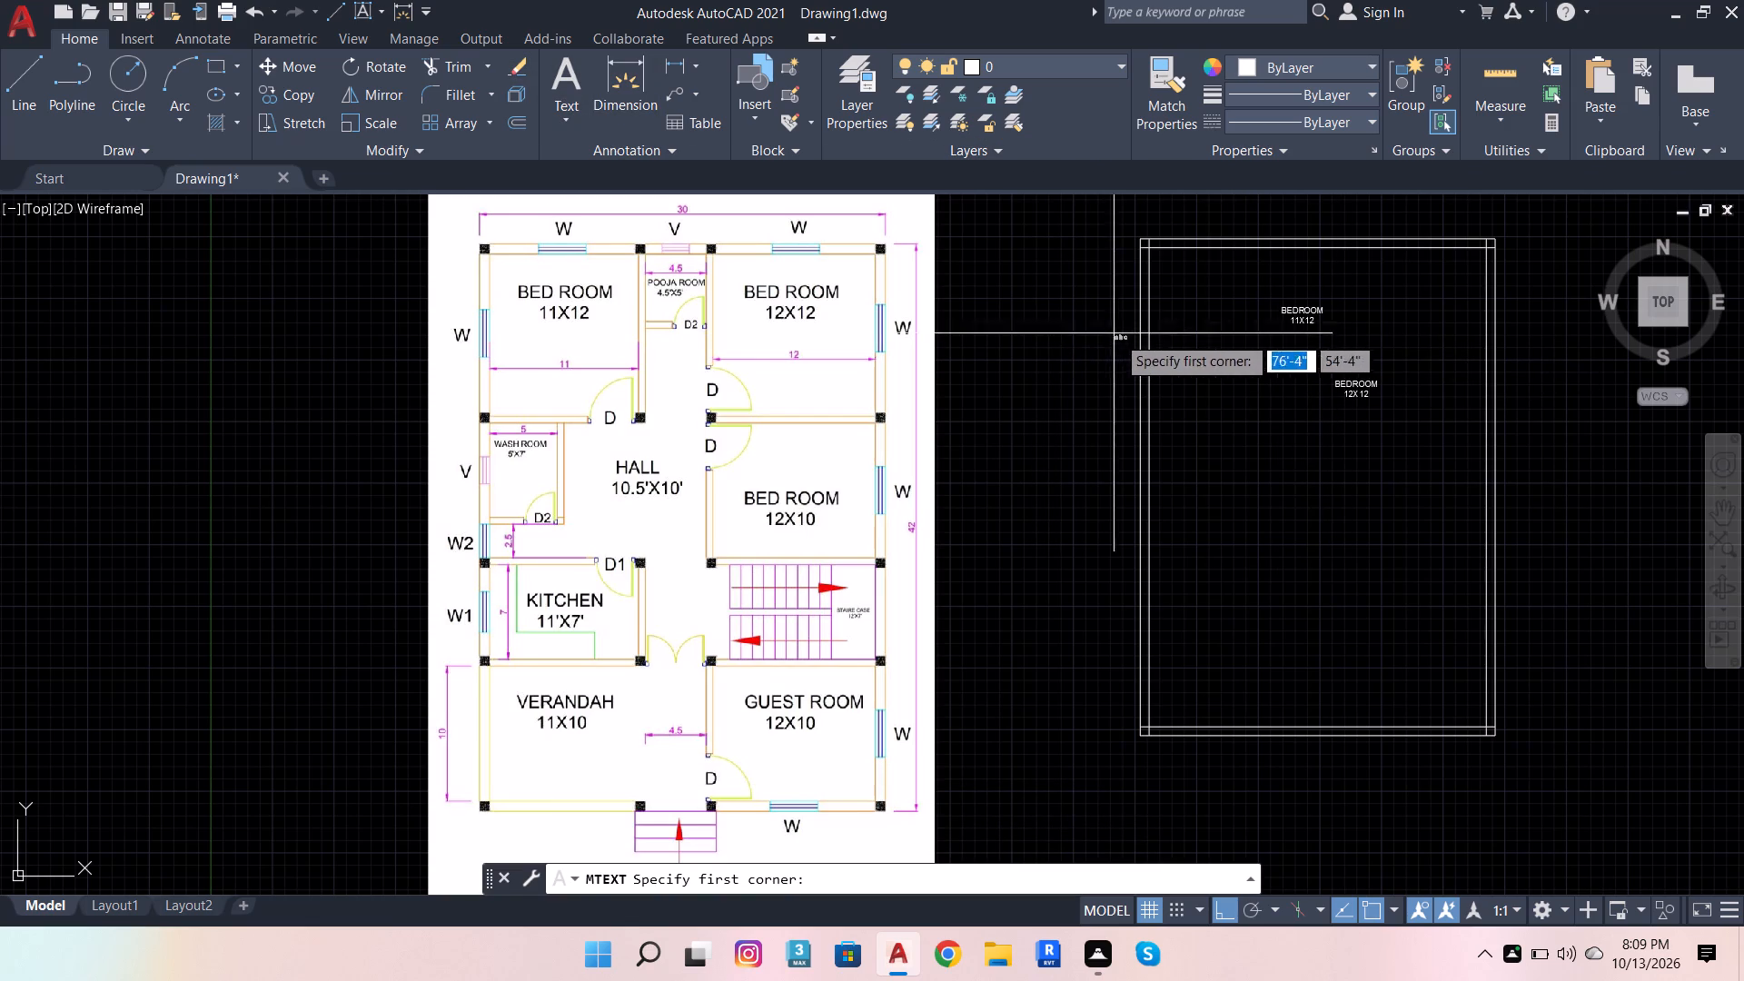
drag(1163, 361, 1280, 373)
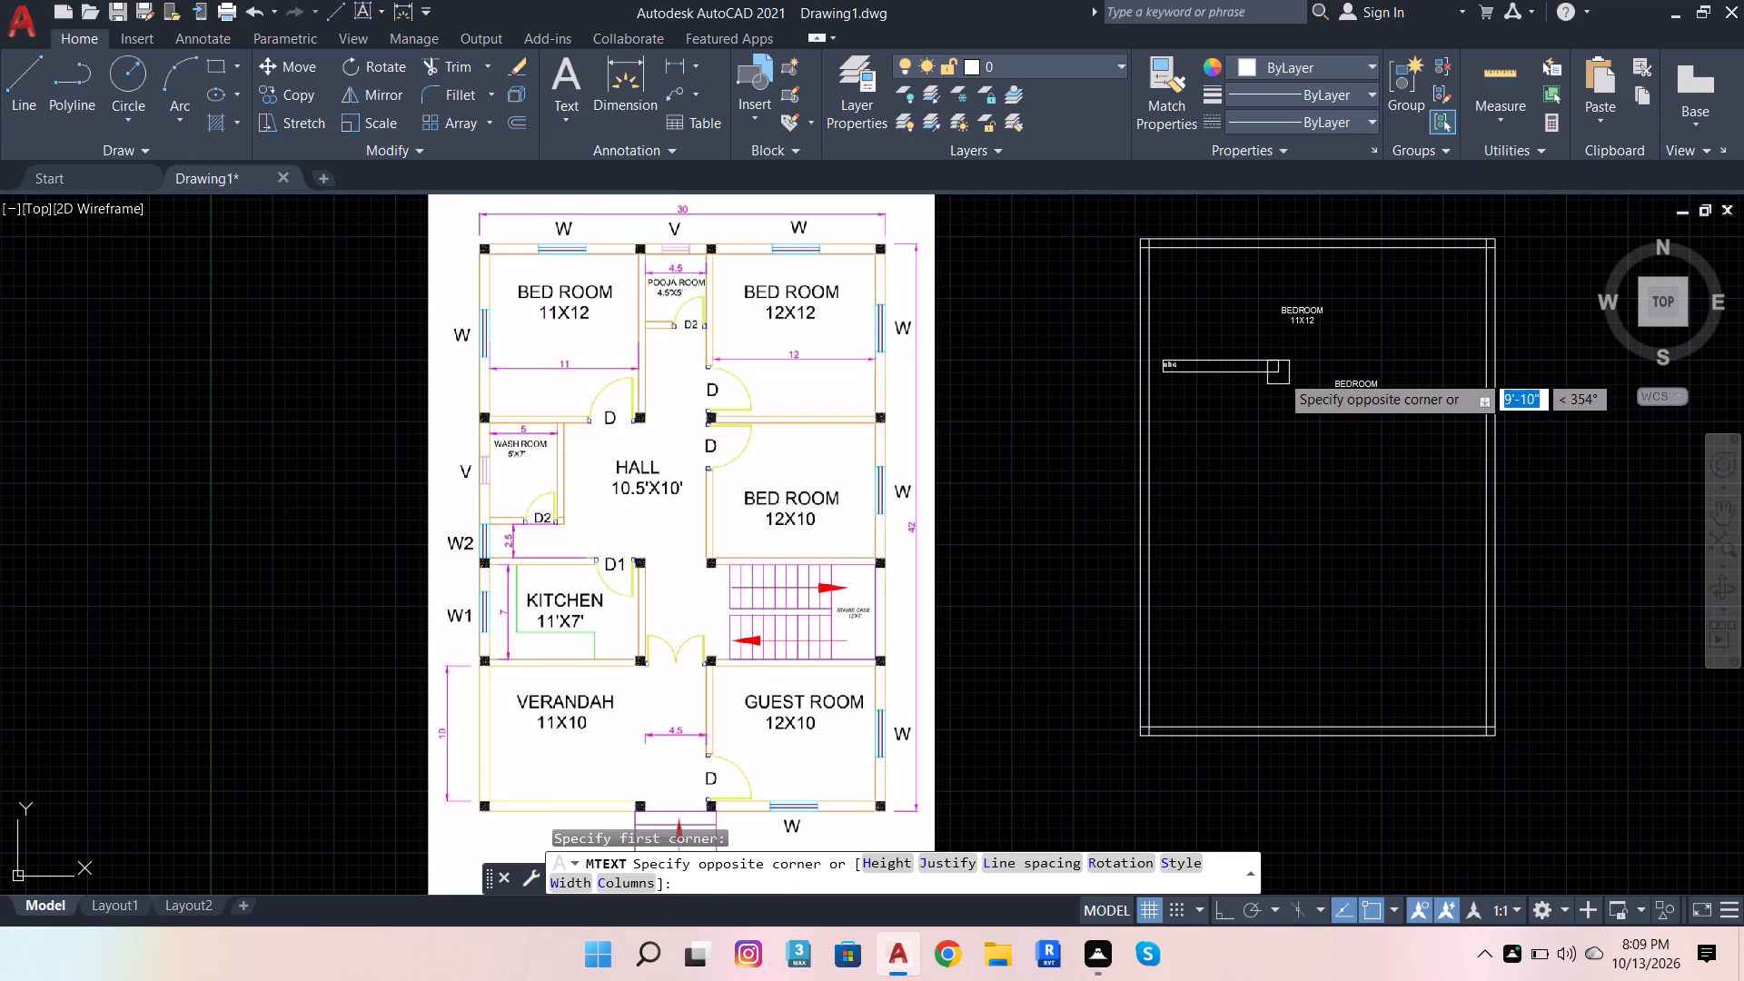
drag(1280, 373, 1292, 389)
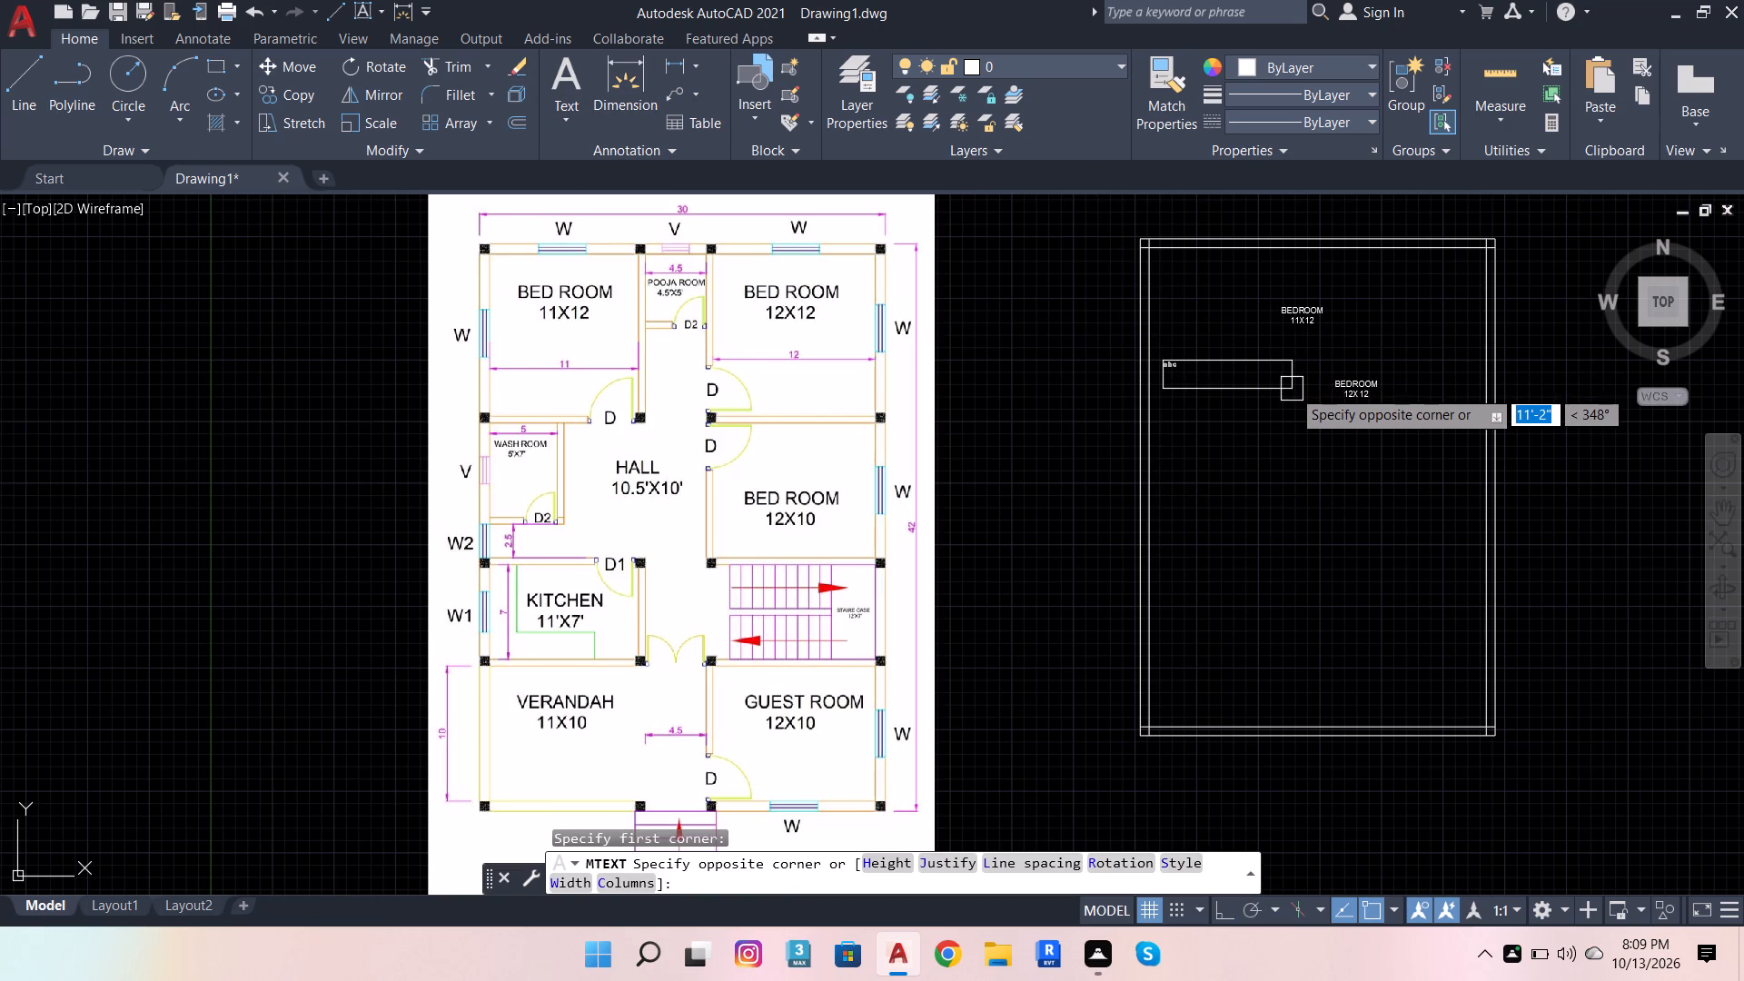
drag(1292, 389, 1312, 386)
click(1312, 386)
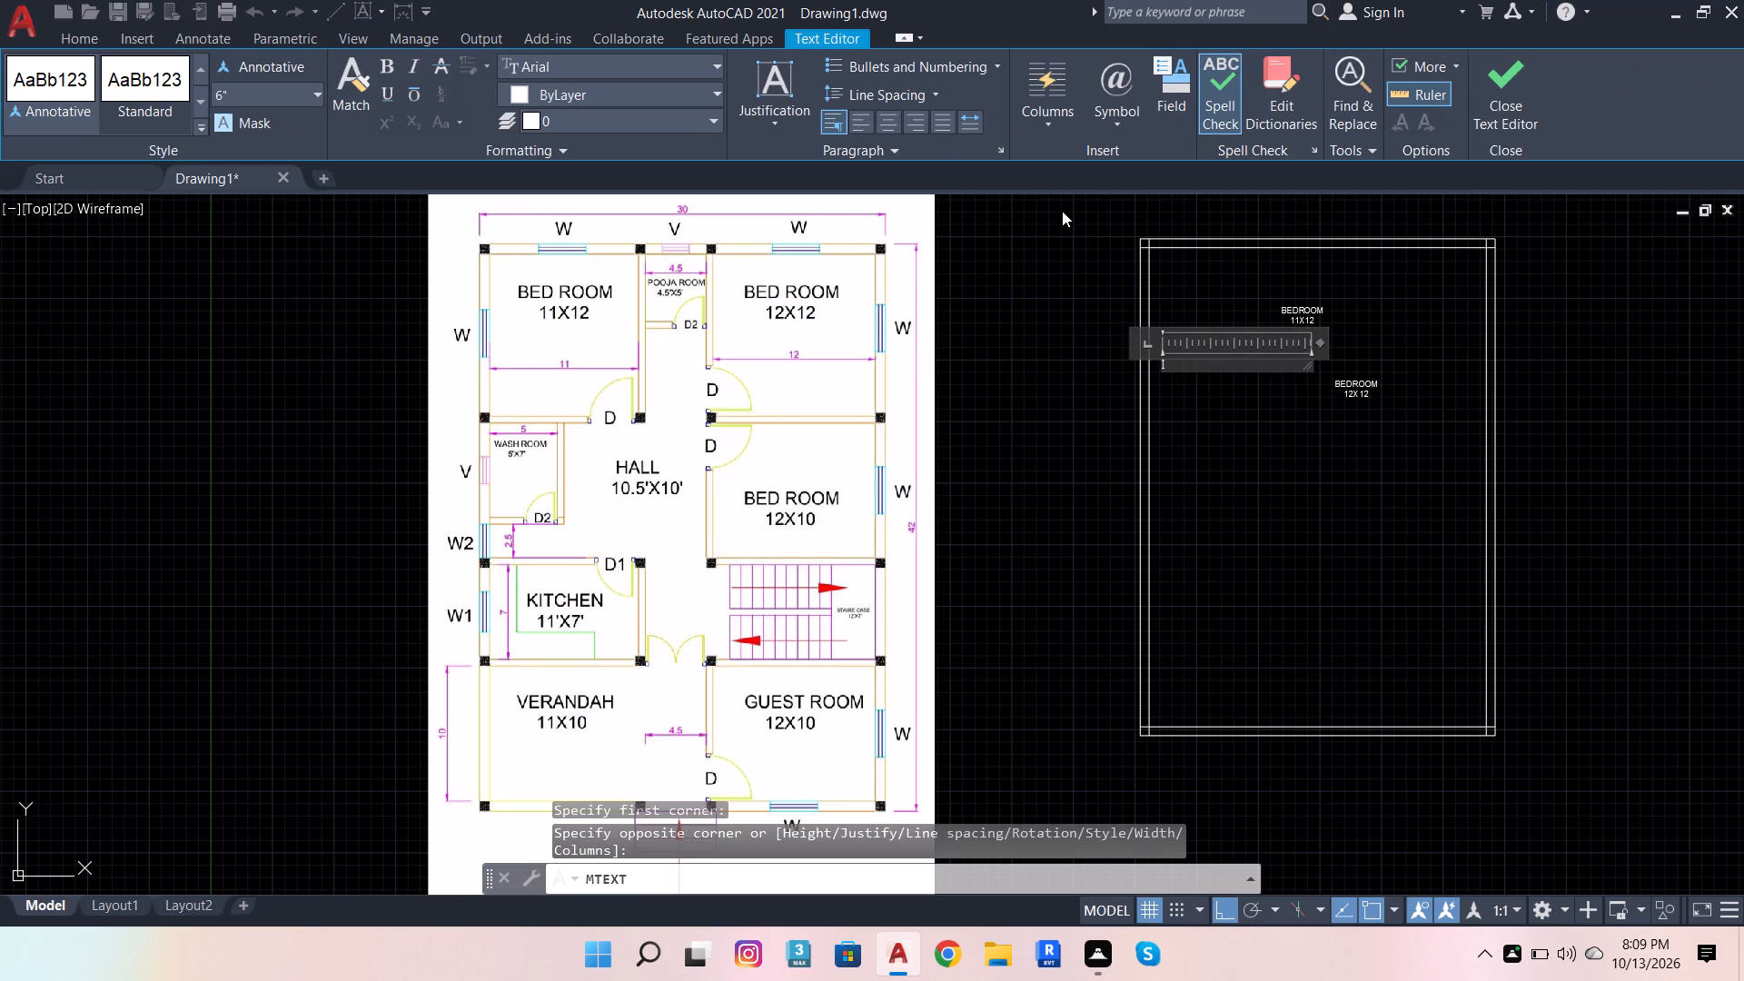
click(891, 128)
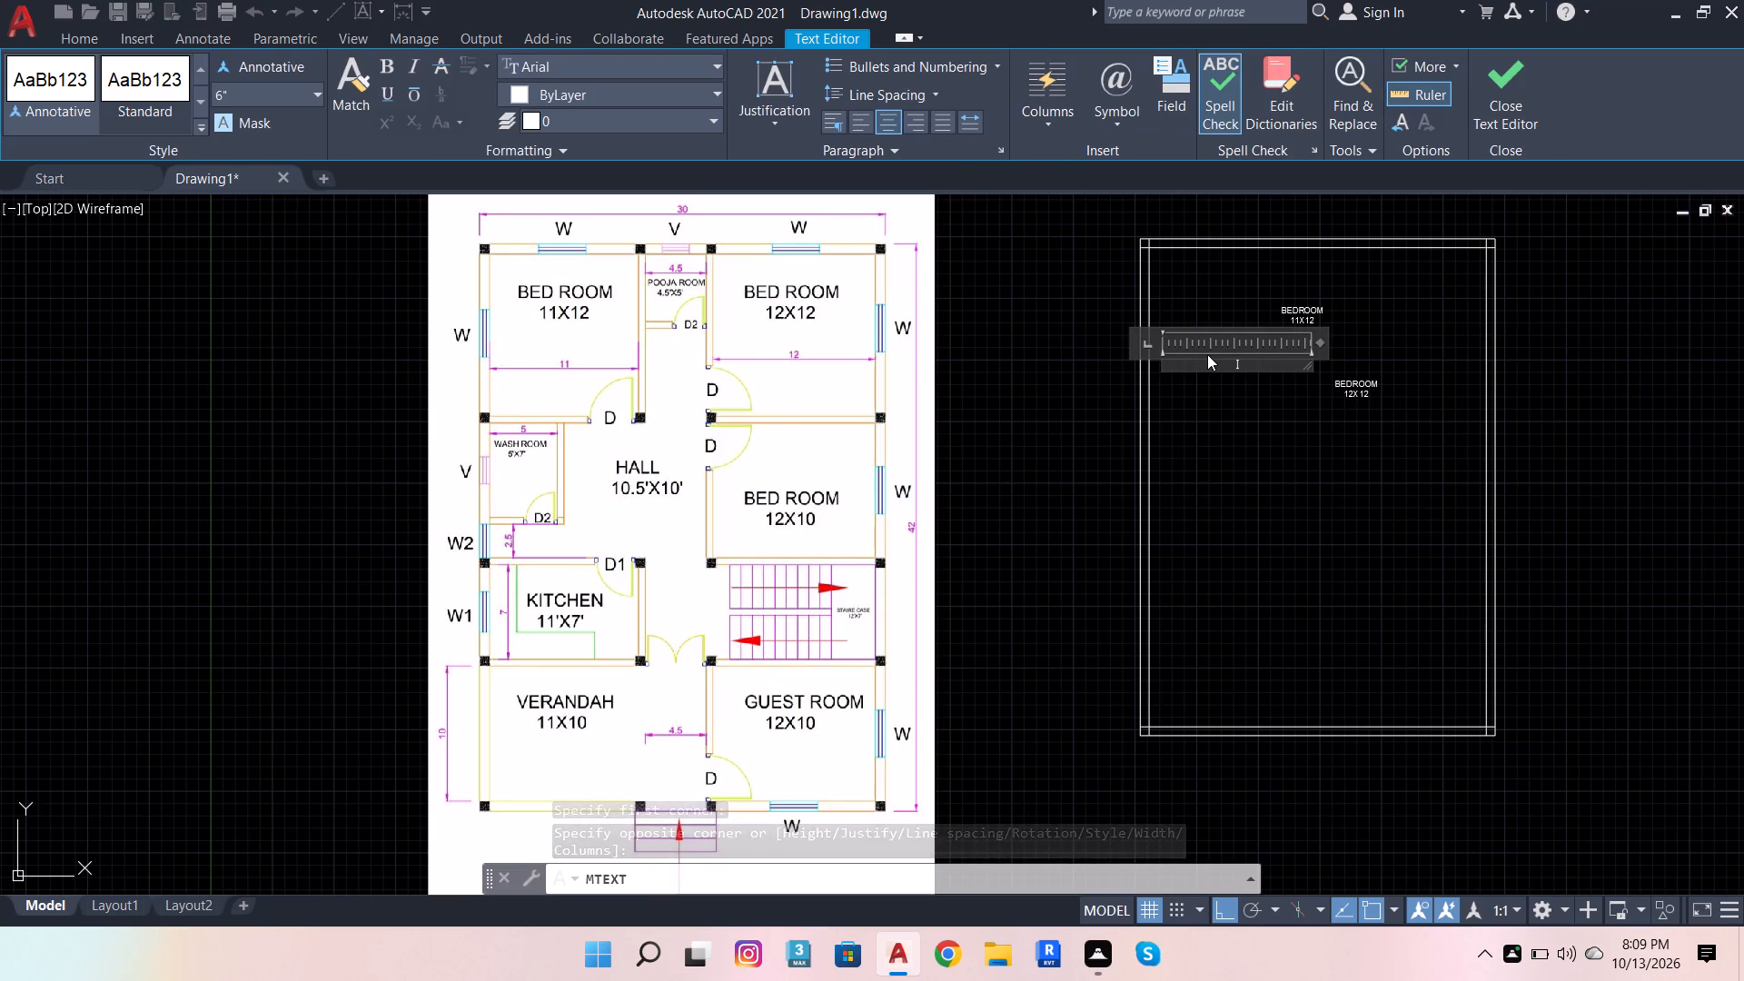
text(WASHROOM)
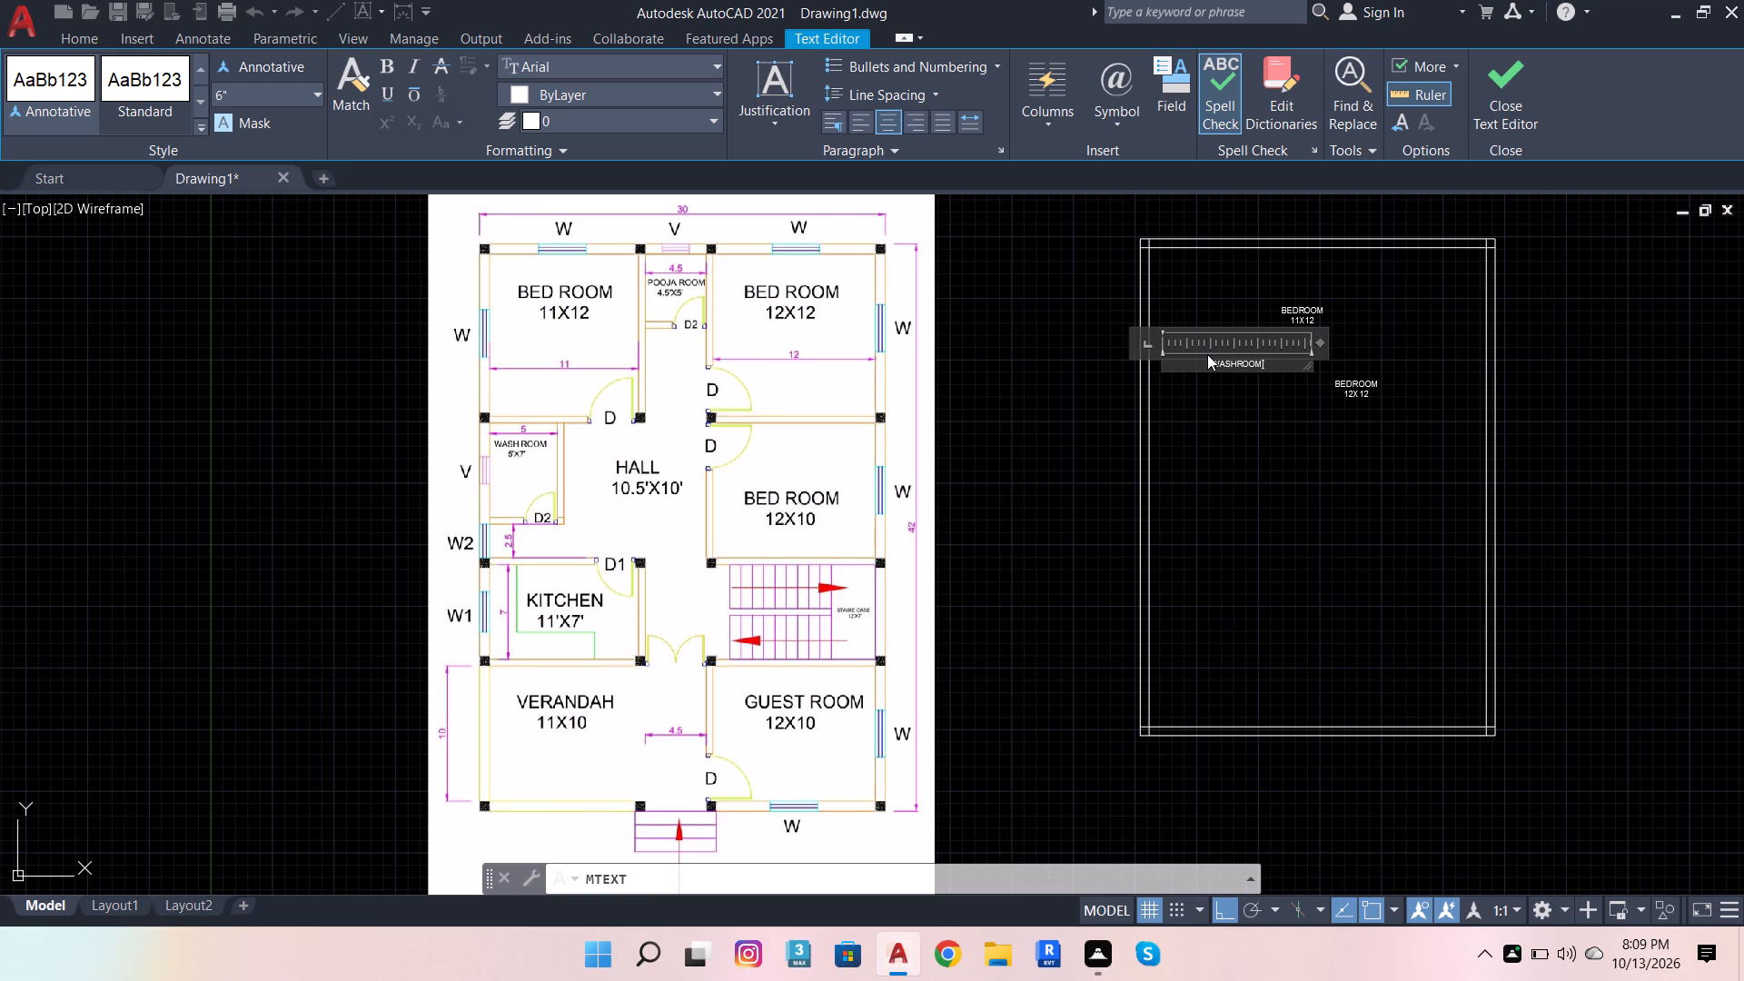
key(shift+Return)
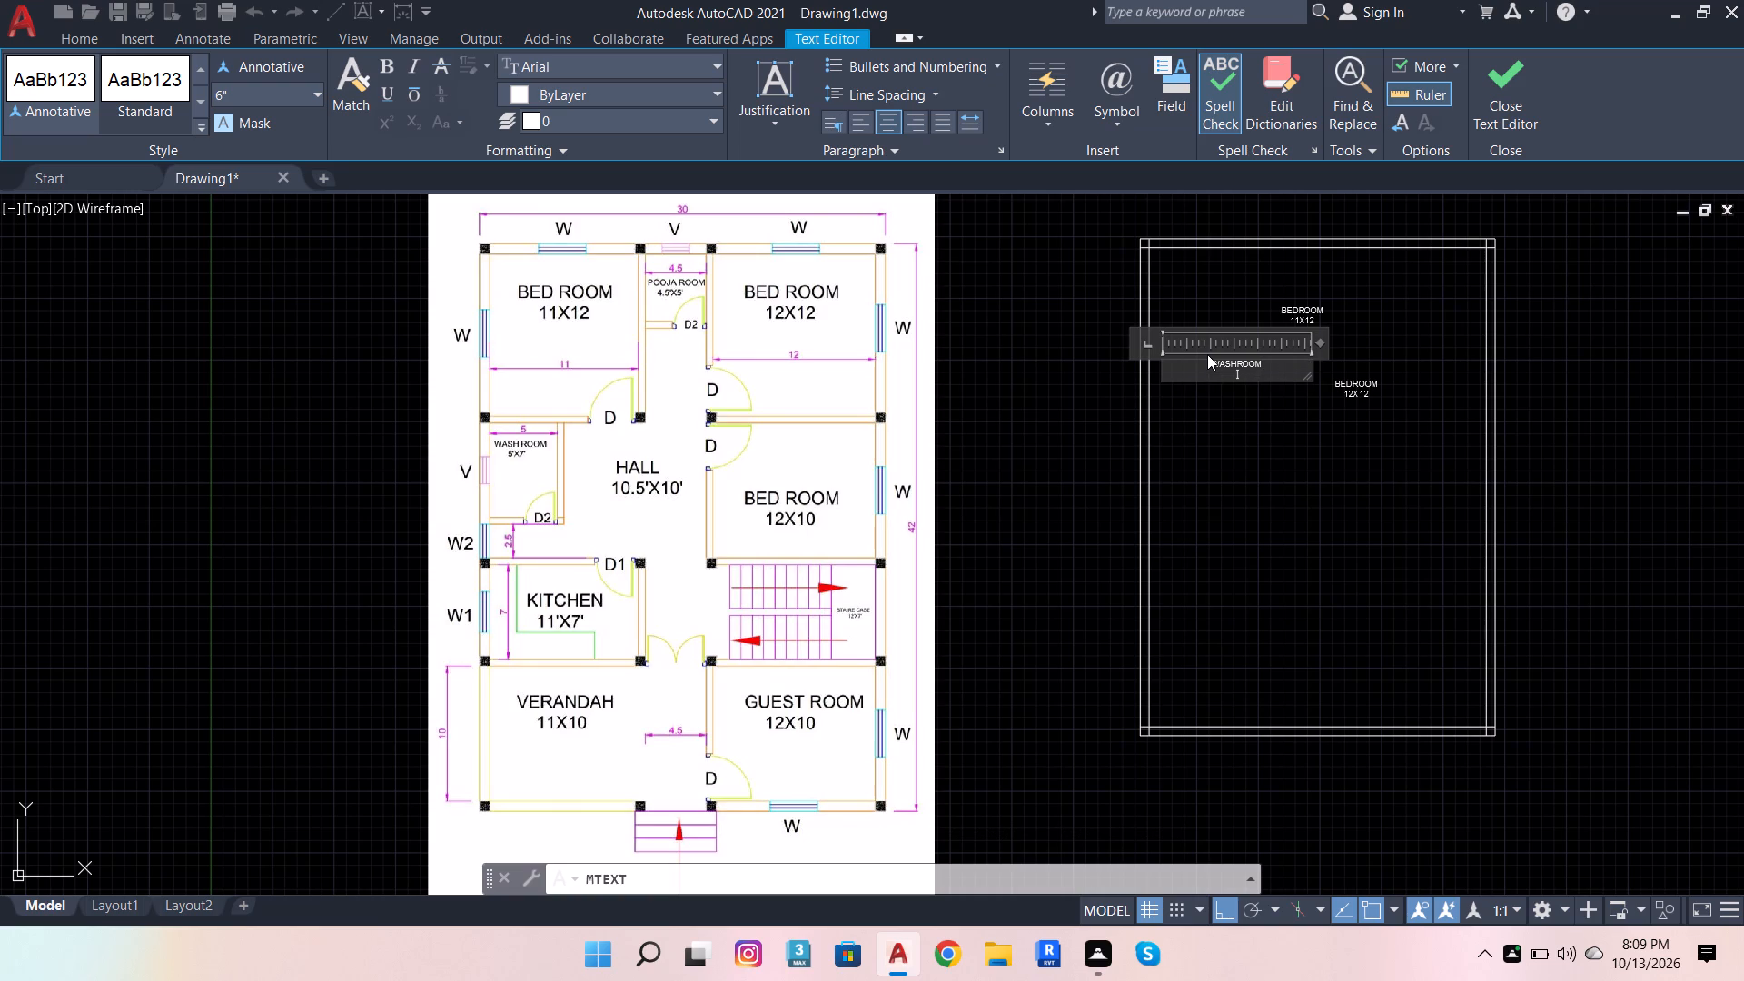
key(5)
key(apostrophe)
key(x)
key(7)
key(apostrophe)
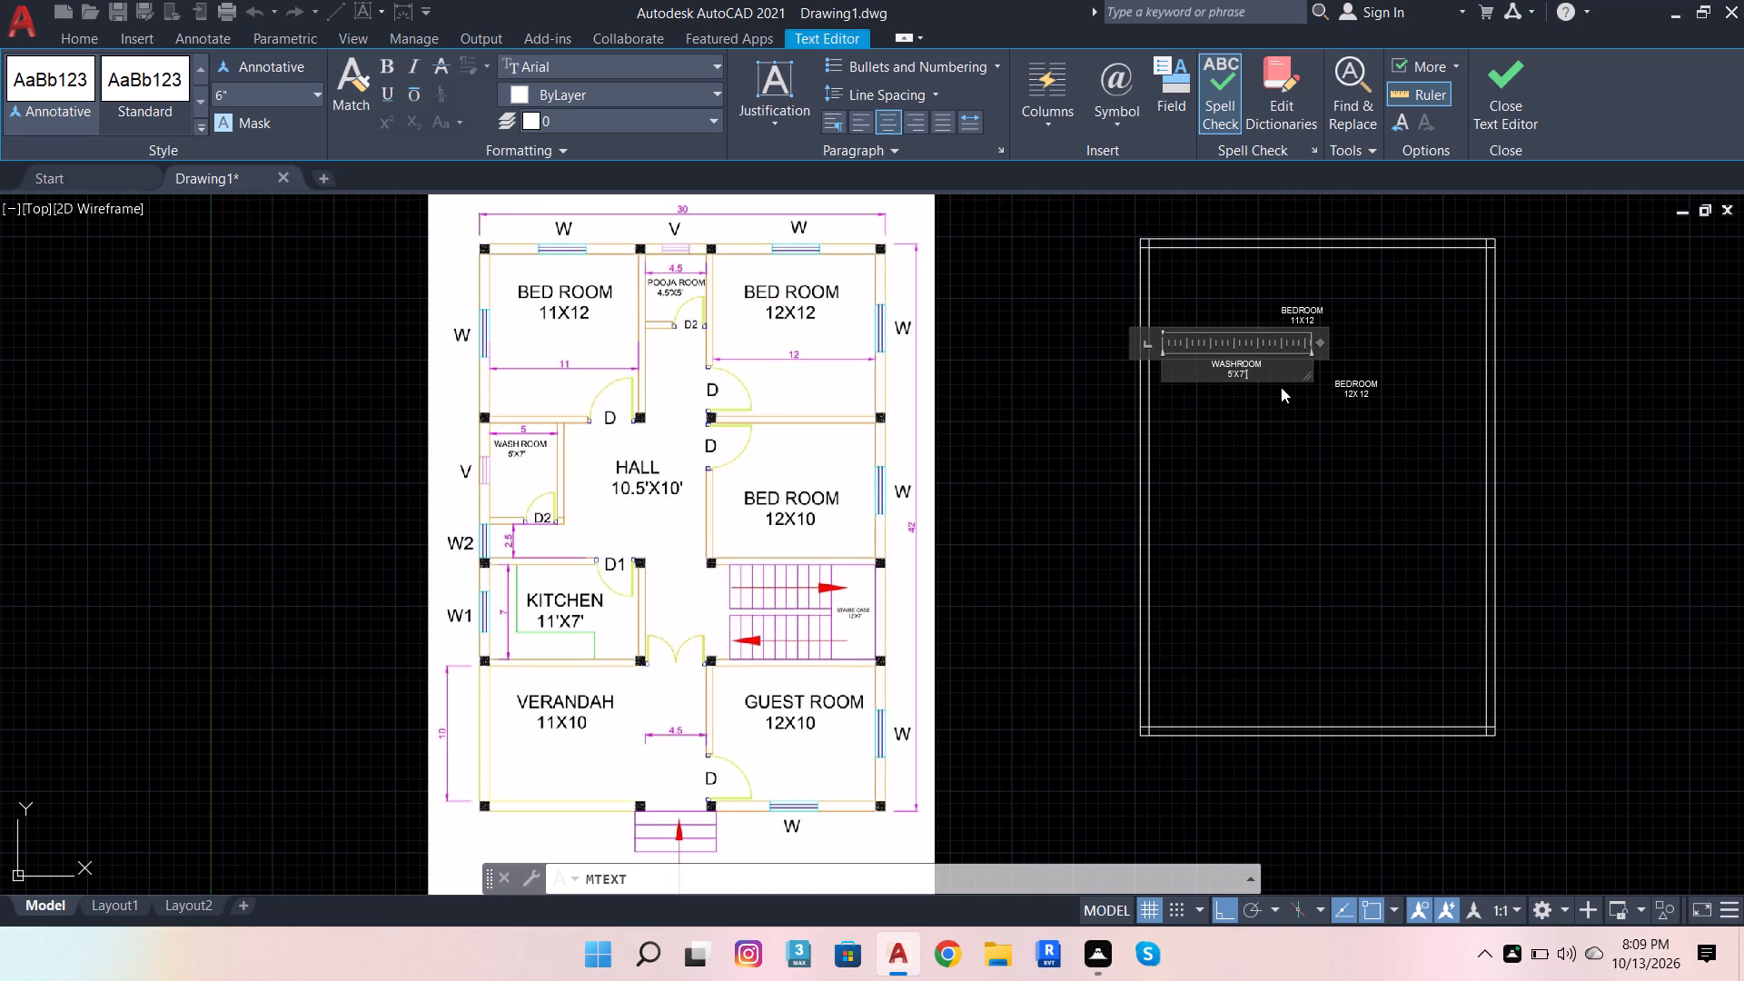
click(1281, 387)
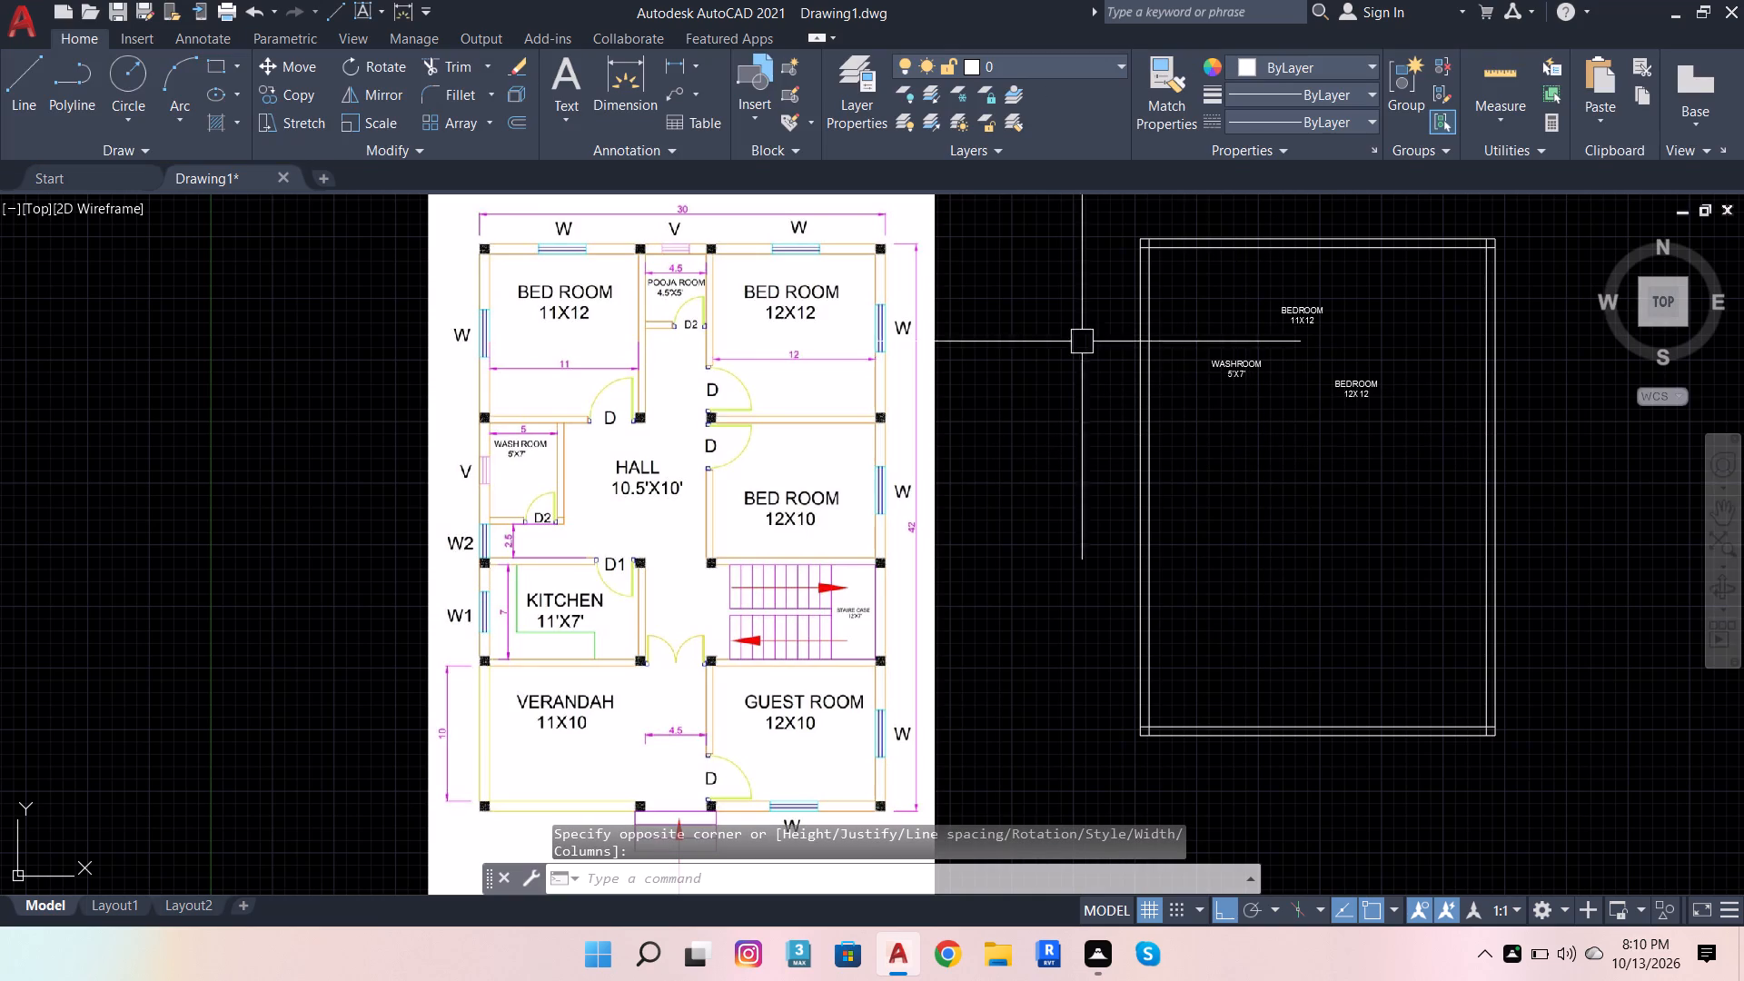
Add a centred multiline text label reading HALL with 10.5'X10' on its second line, above the BEDROOM 11X12 label near the outline's top wall.
click(553, 94)
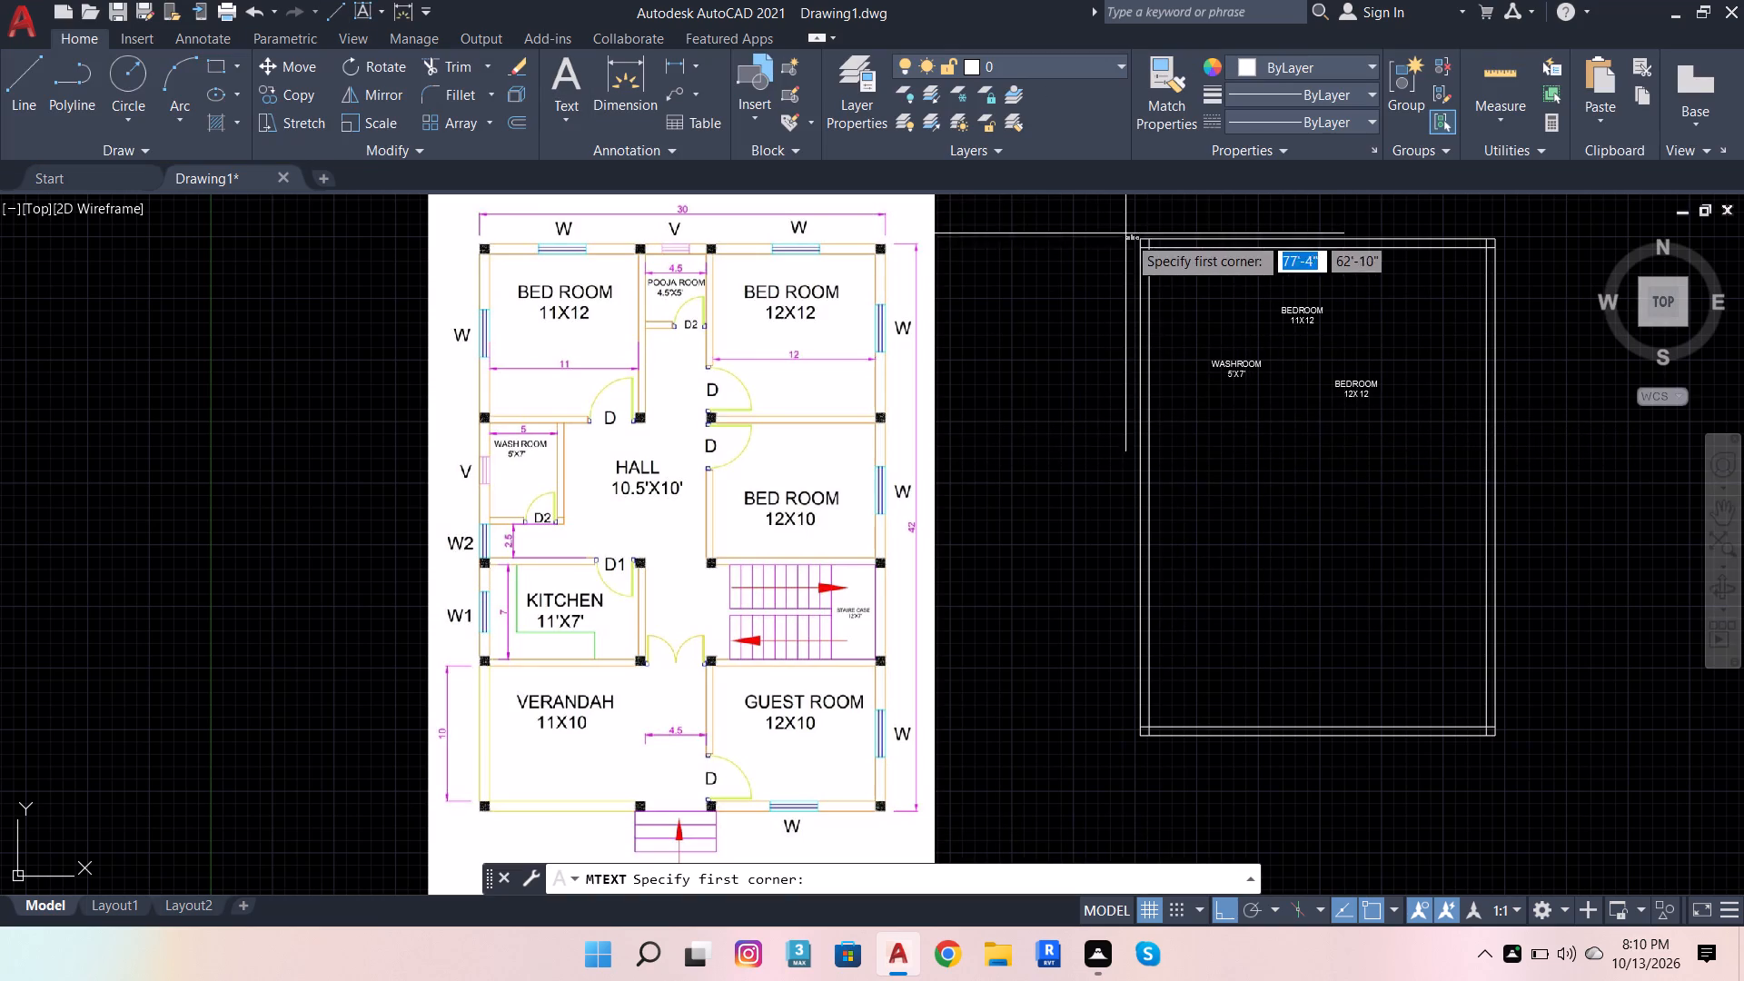
drag(1164, 269, 1275, 266)
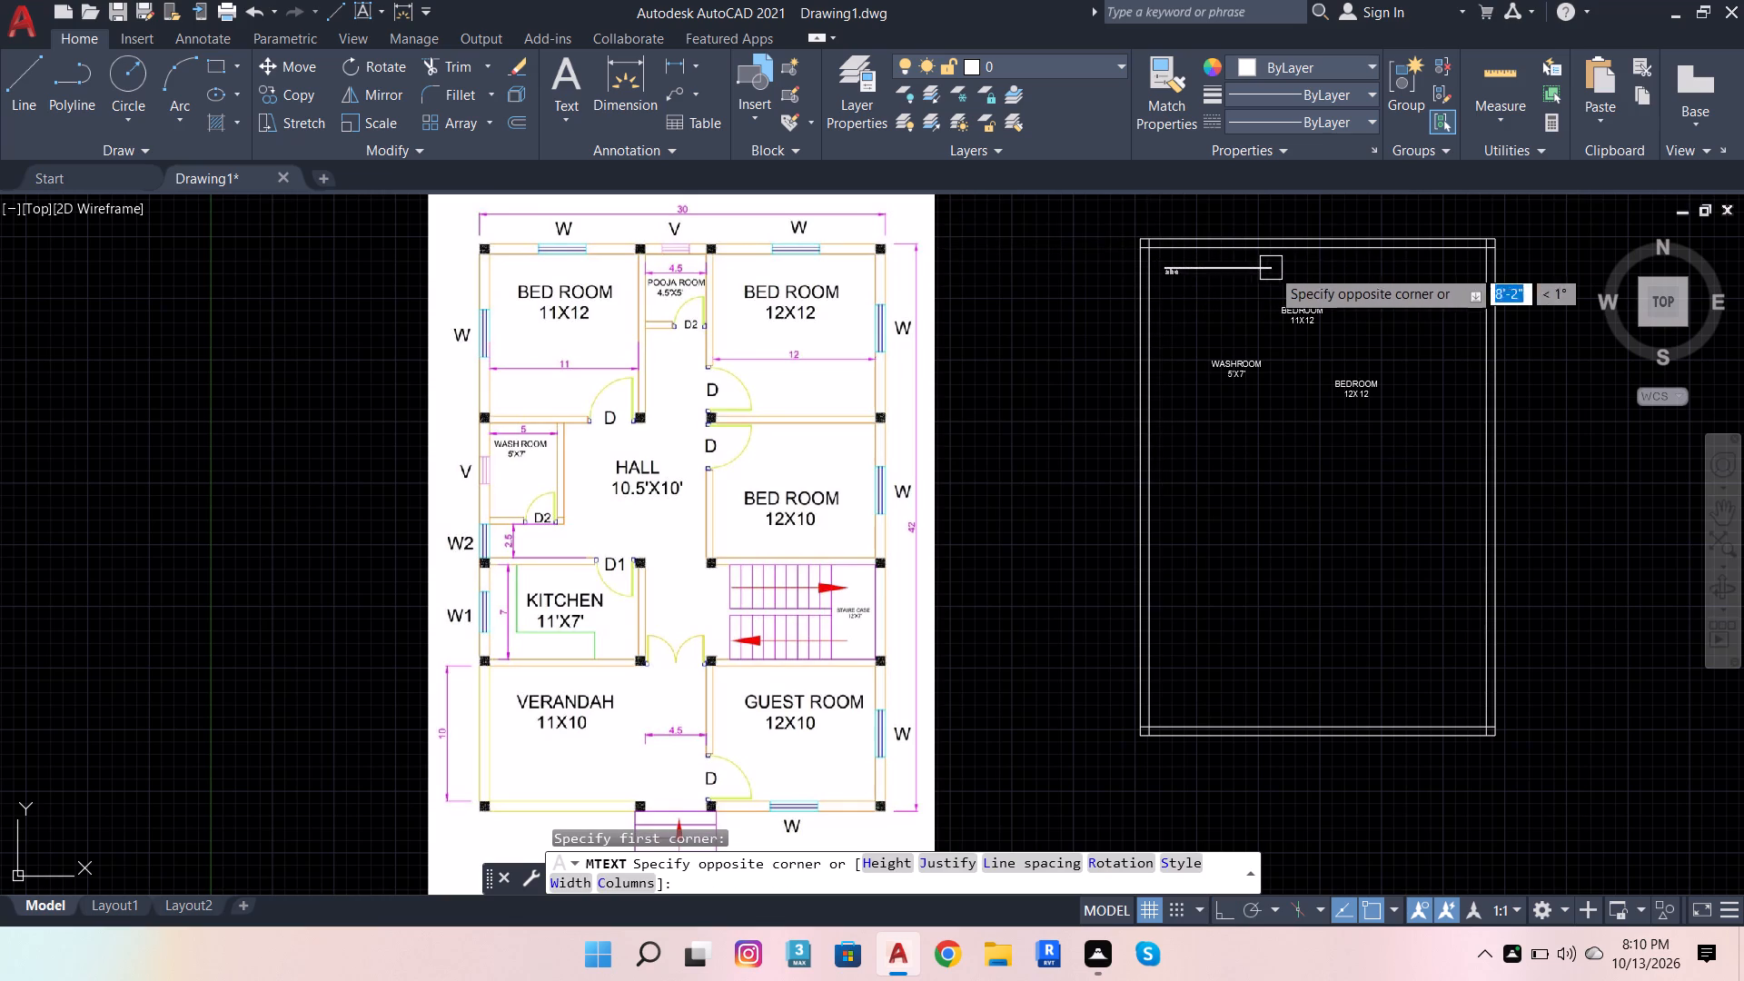
drag(1275, 266, 1336, 297)
click(1336, 297)
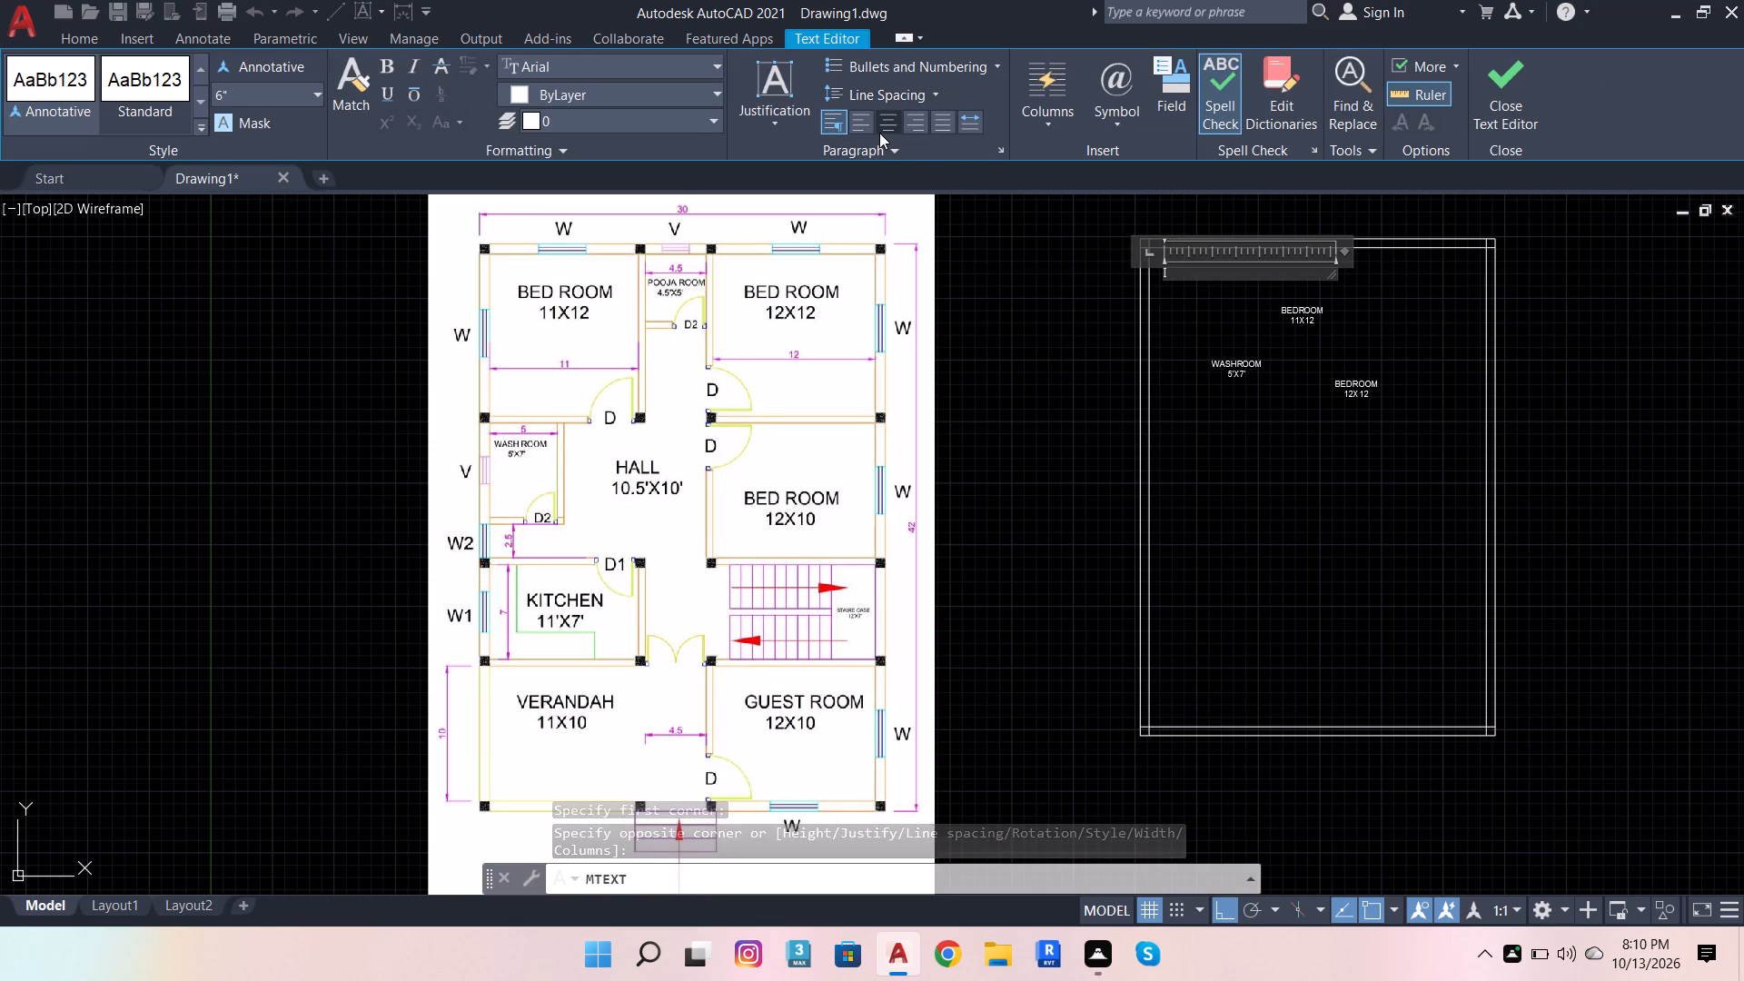
click(879, 133)
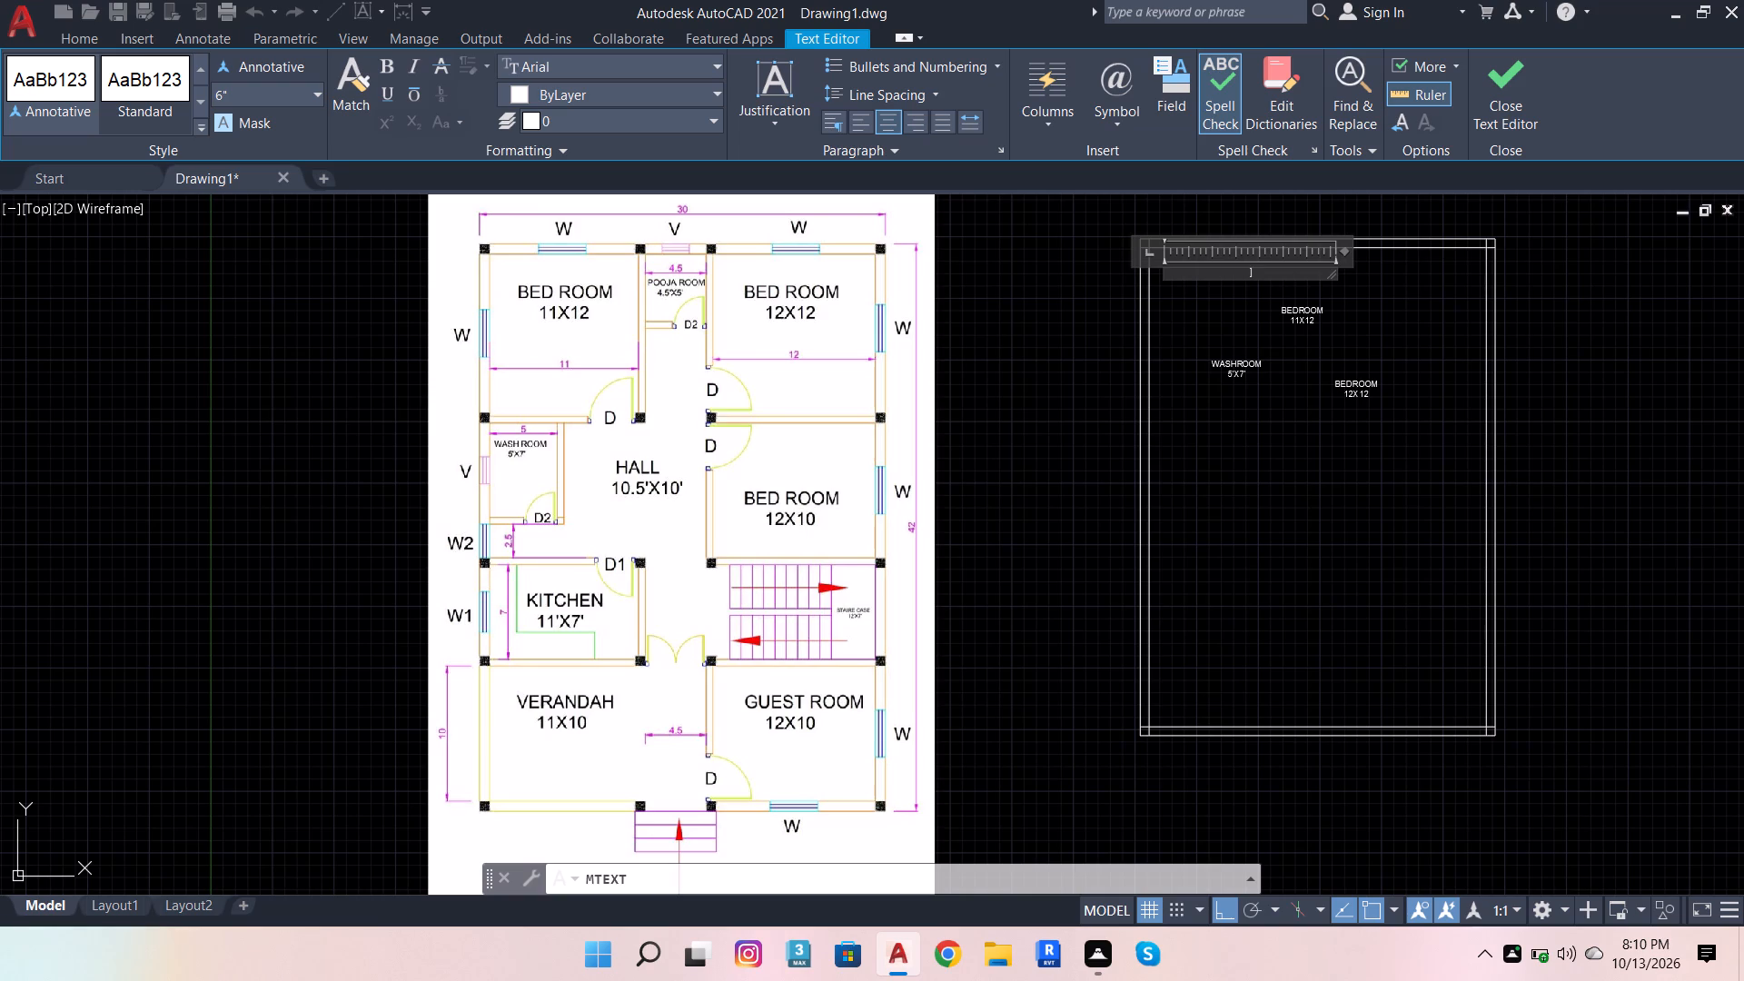
click(1236, 272)
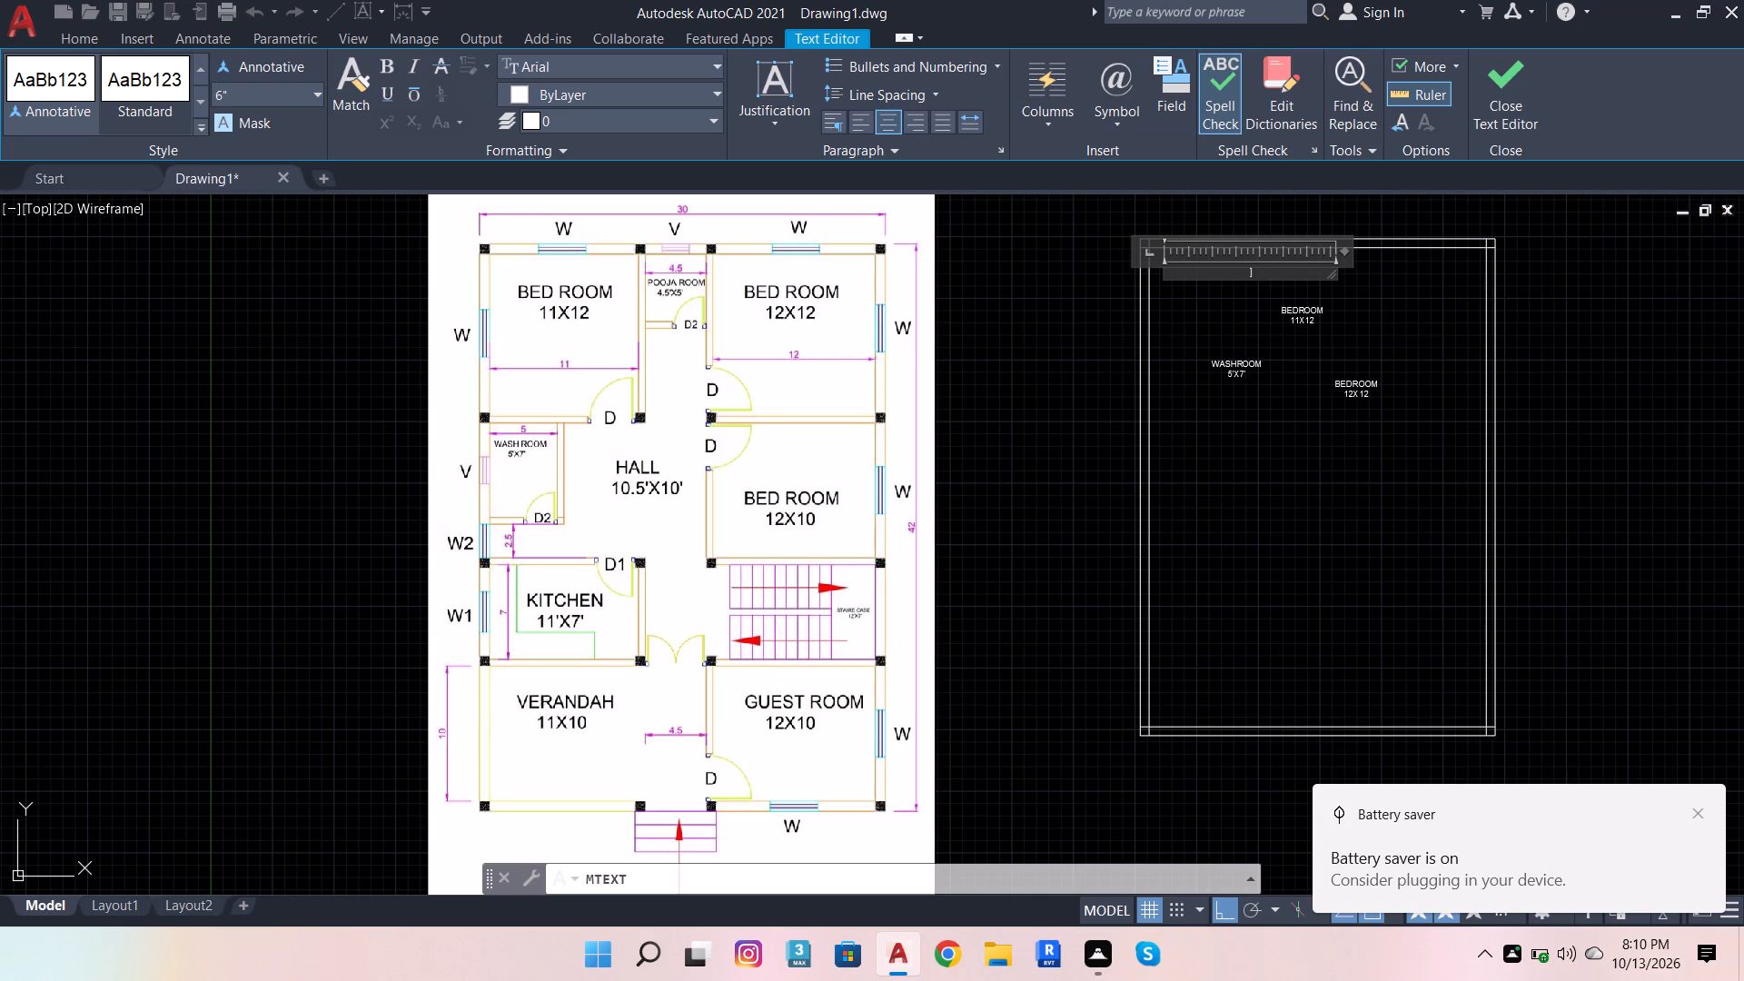
text(HALL)
key(shift+Return)
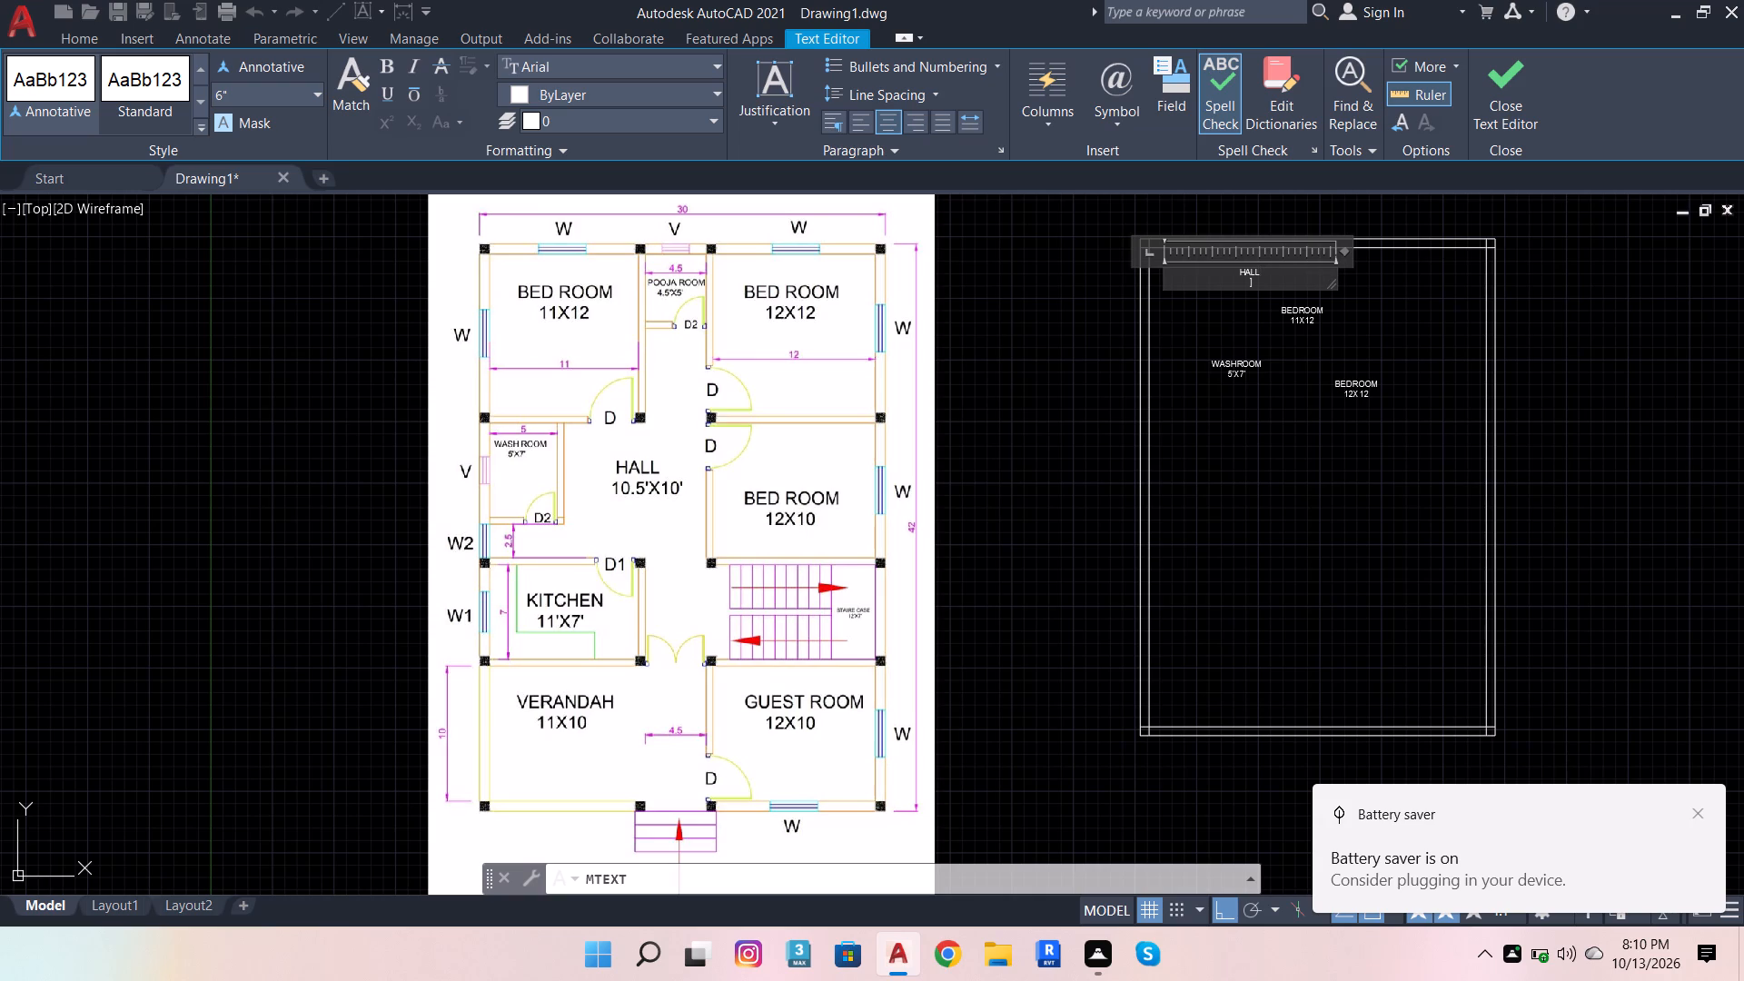
text(10)
key(period)
key(5)
key(apostrophe)
key(x)
text(10)
key(apostrophe)
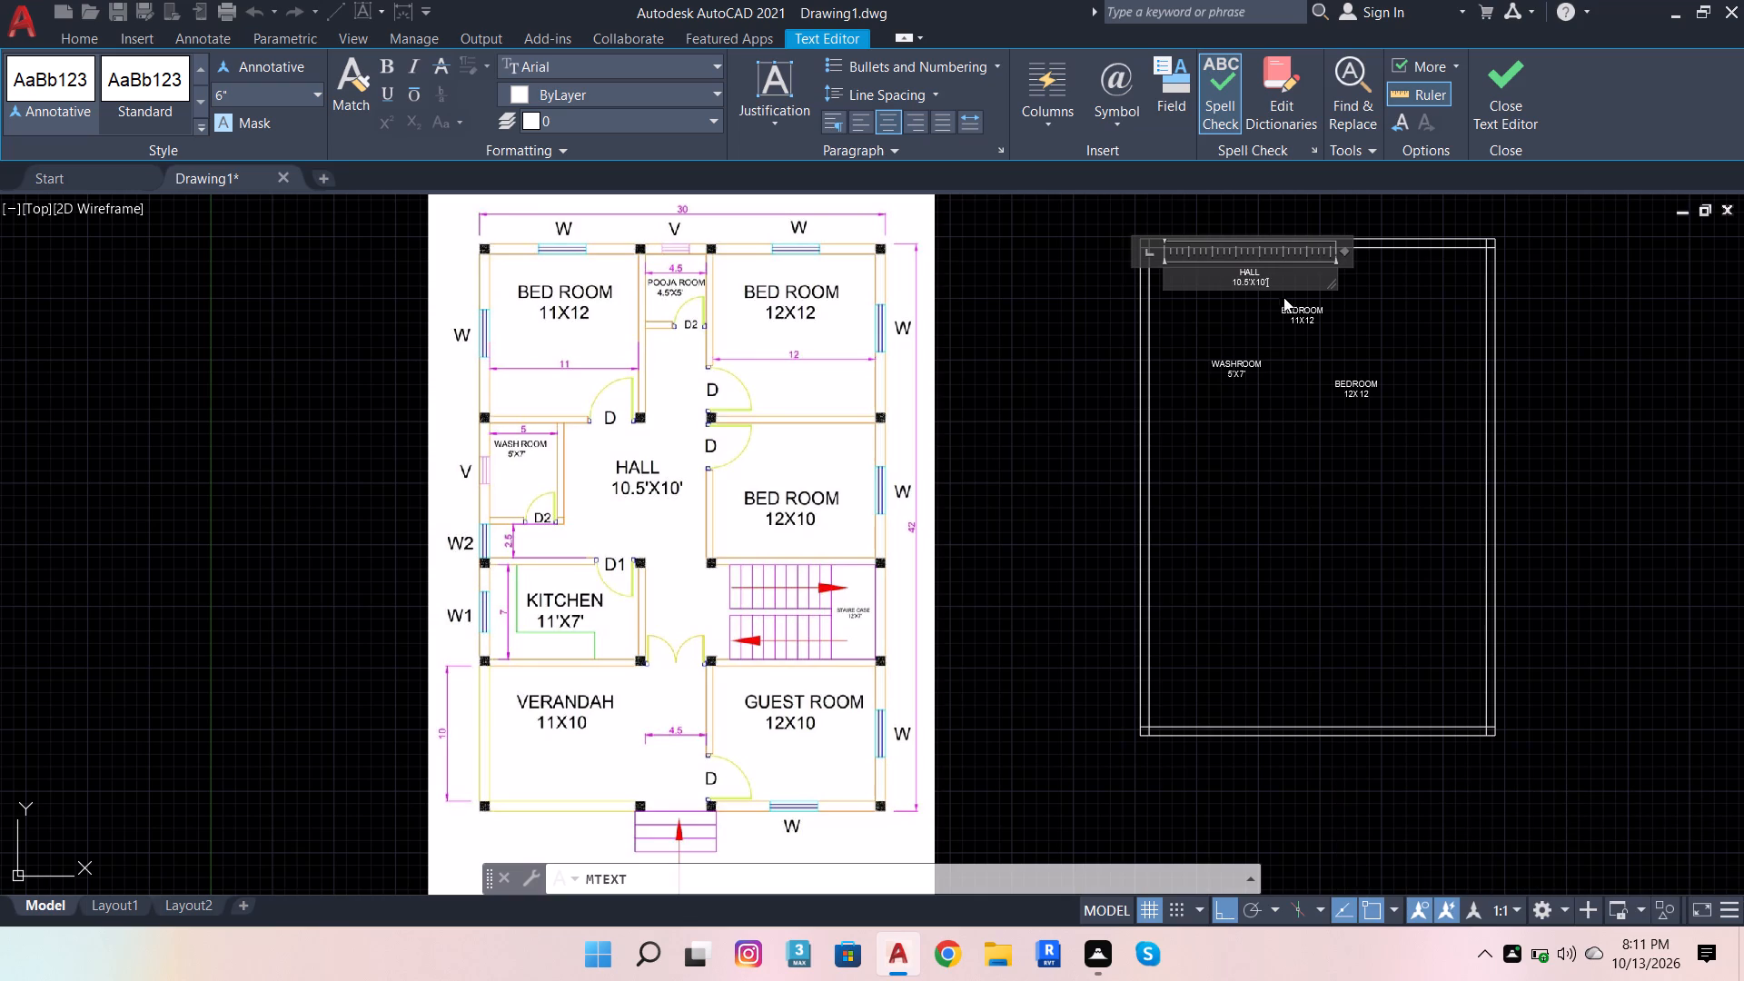
click(1395, 287)
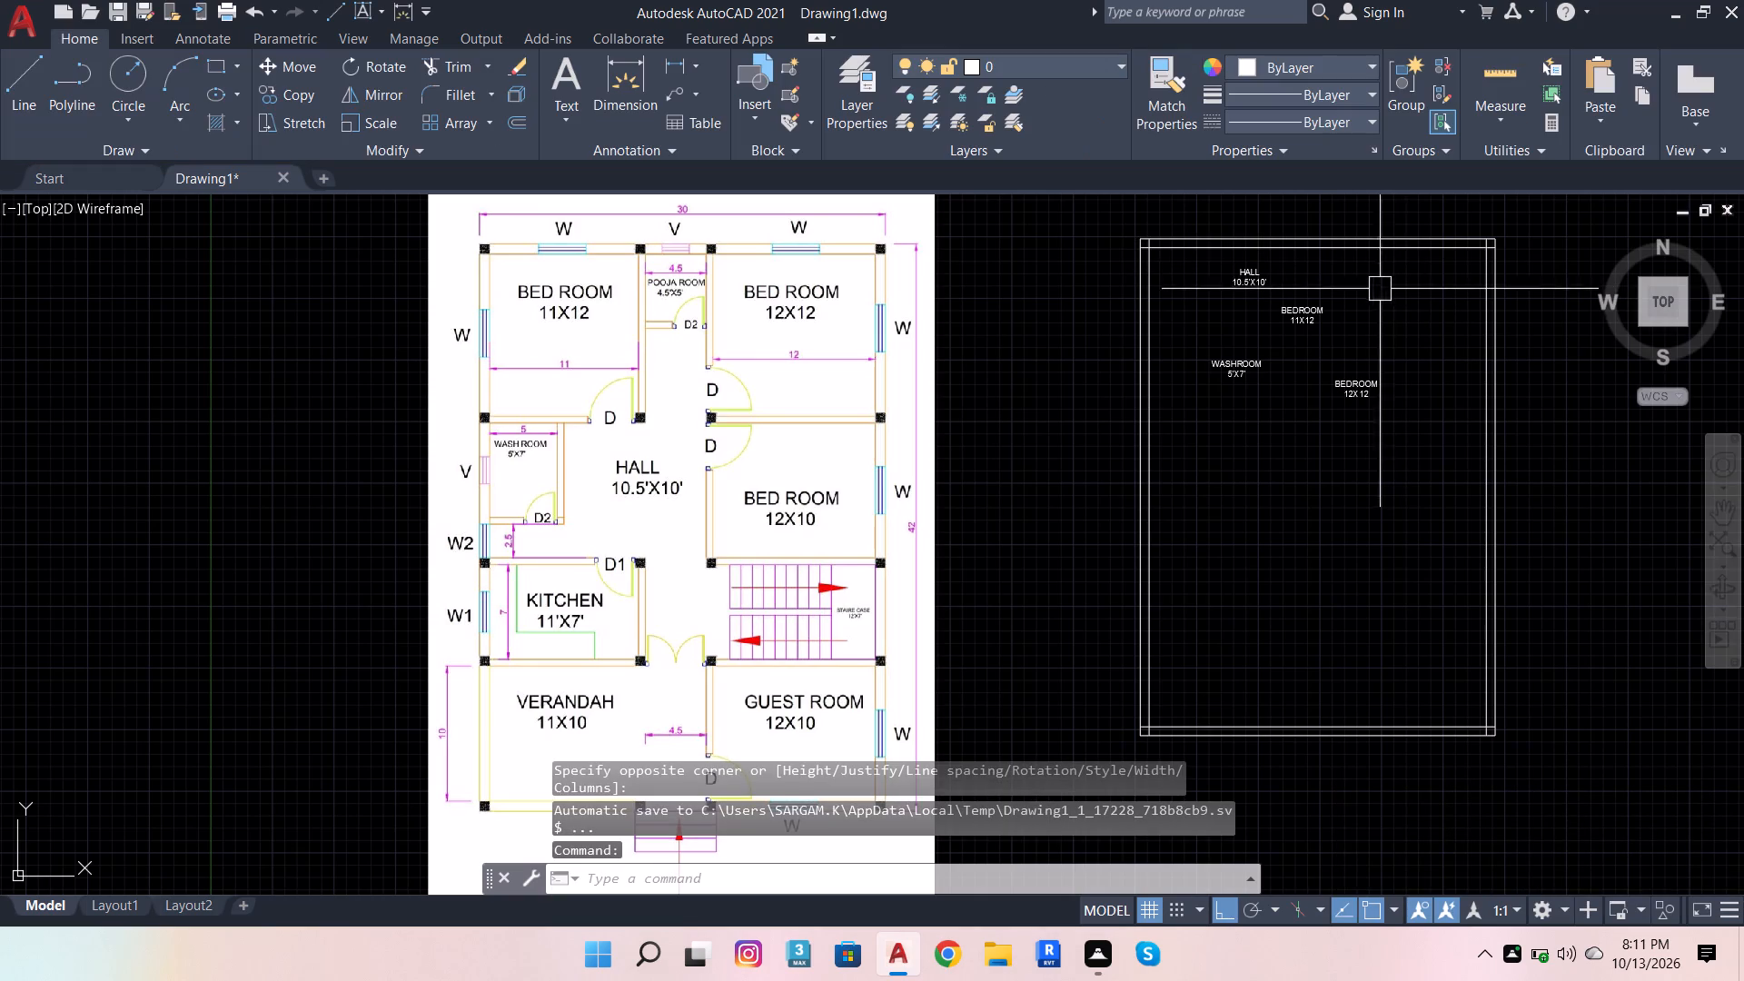
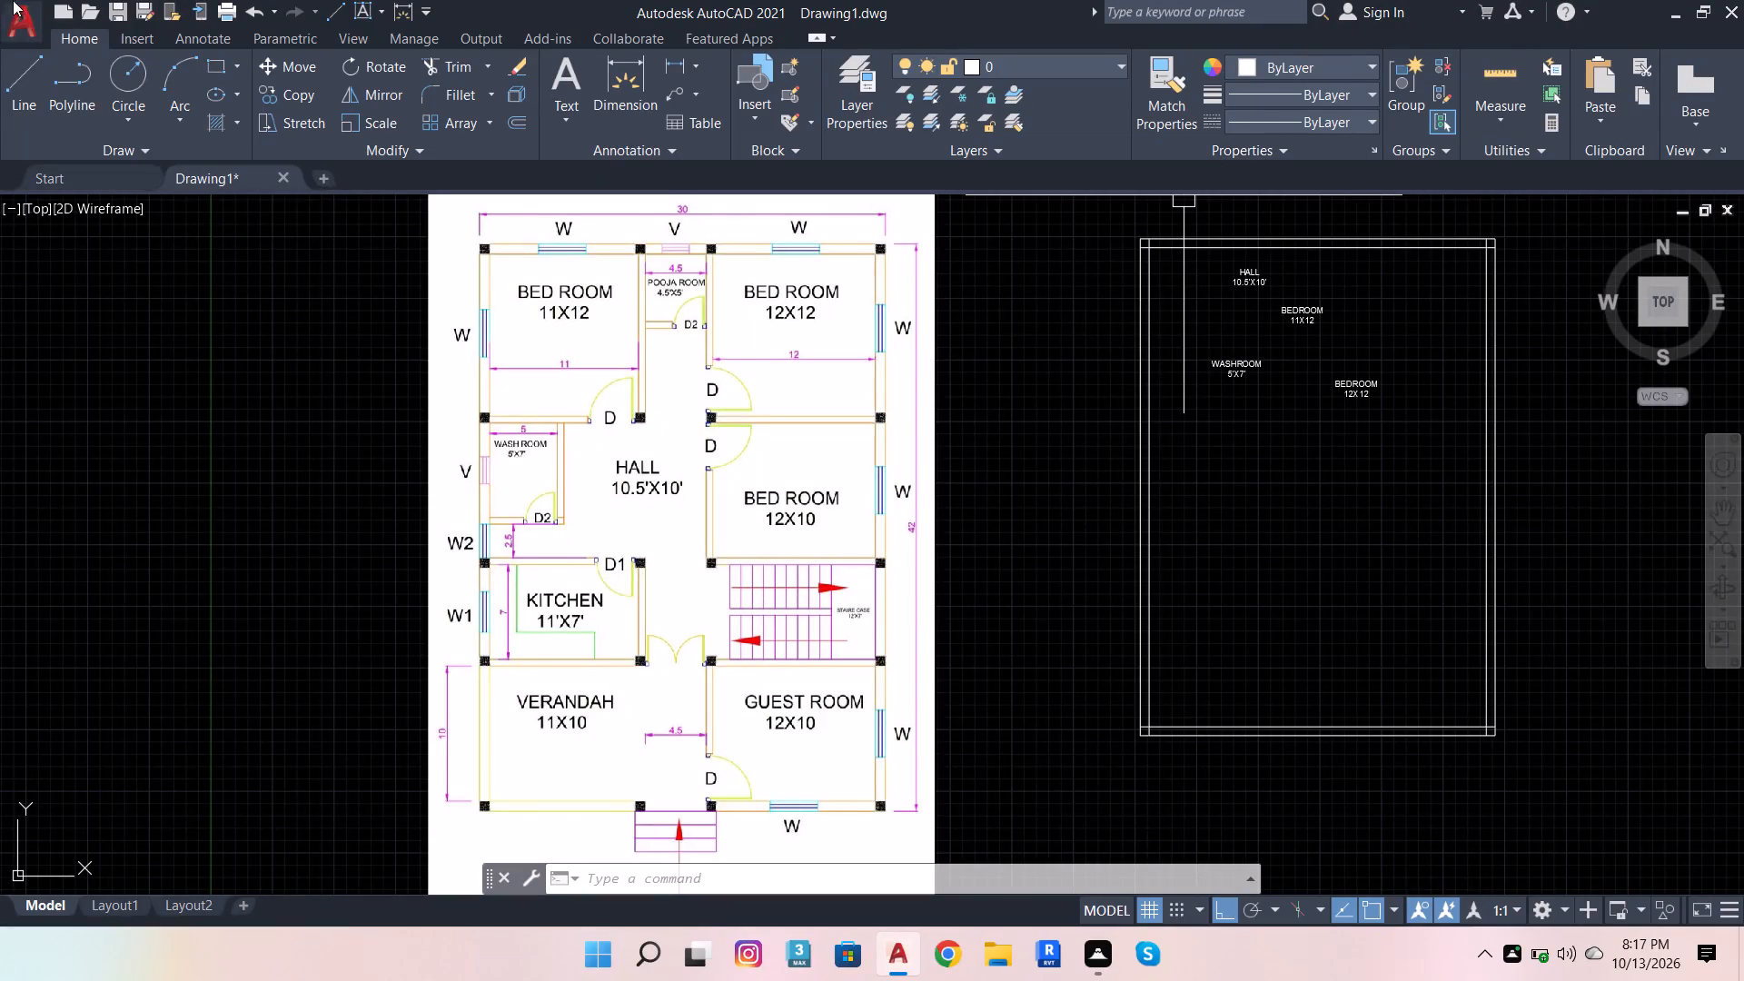
Add a centred multiline text label reading KITCHEN with 11X7 on its second line, below the WASHROOM label.
click(561, 77)
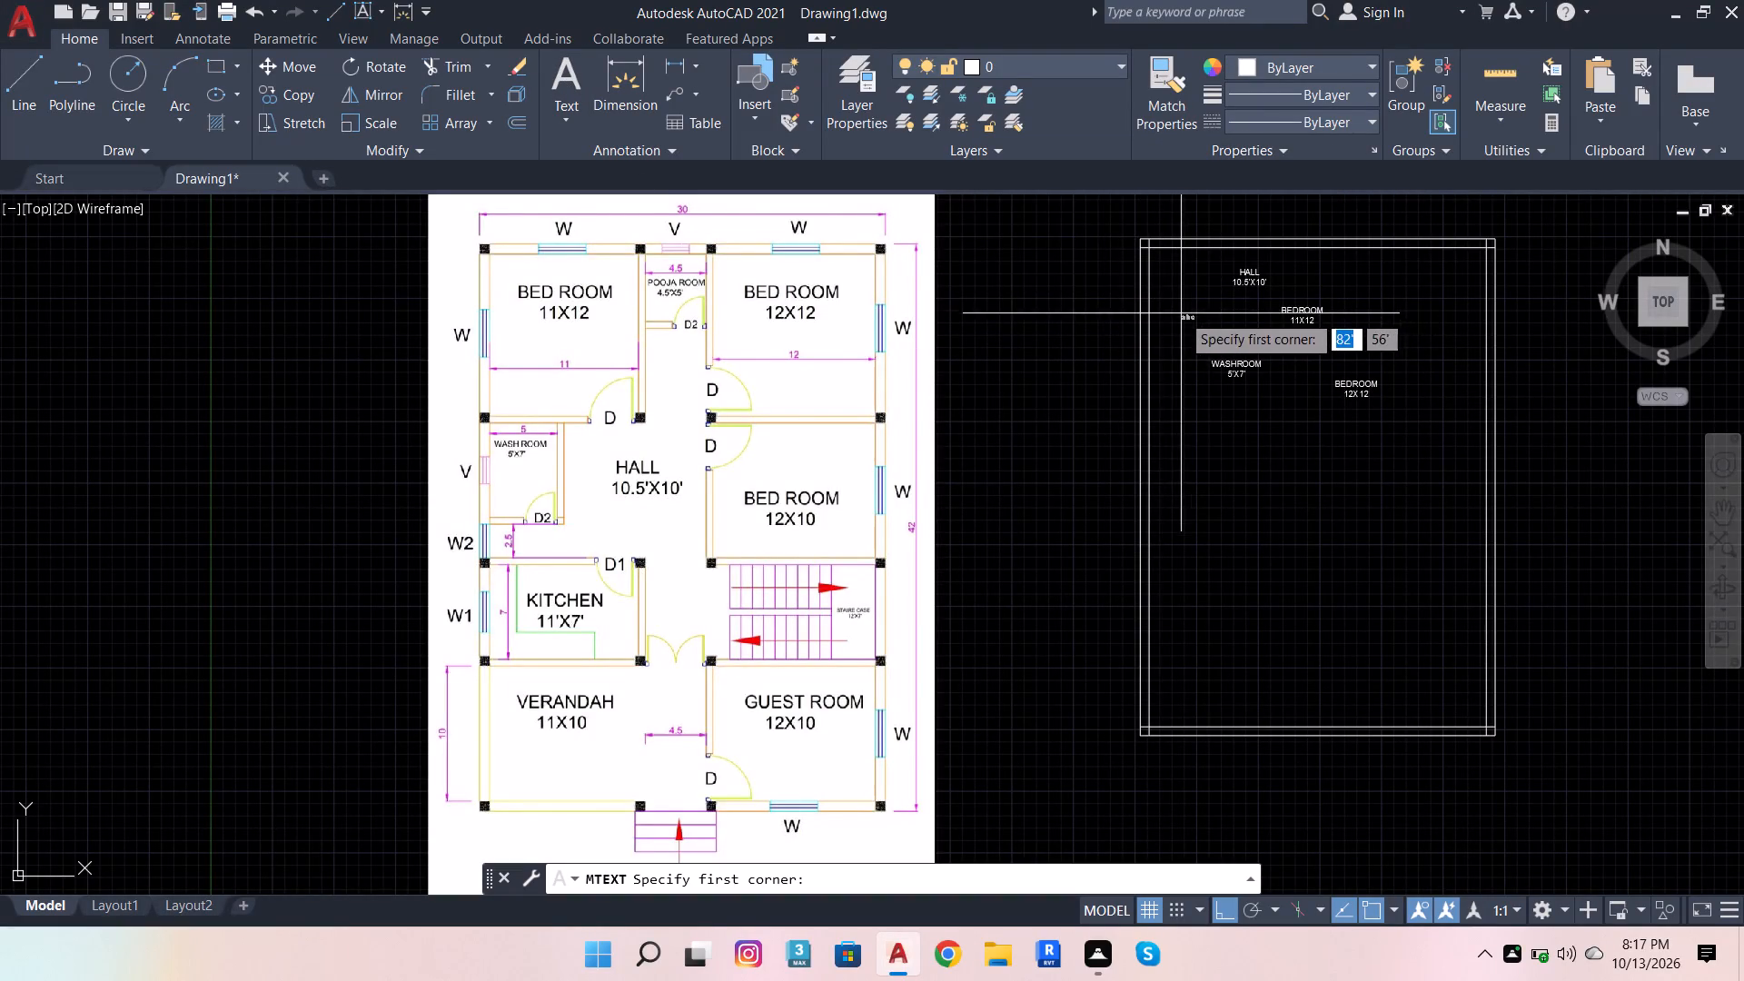
drag(1178, 421, 1208, 410)
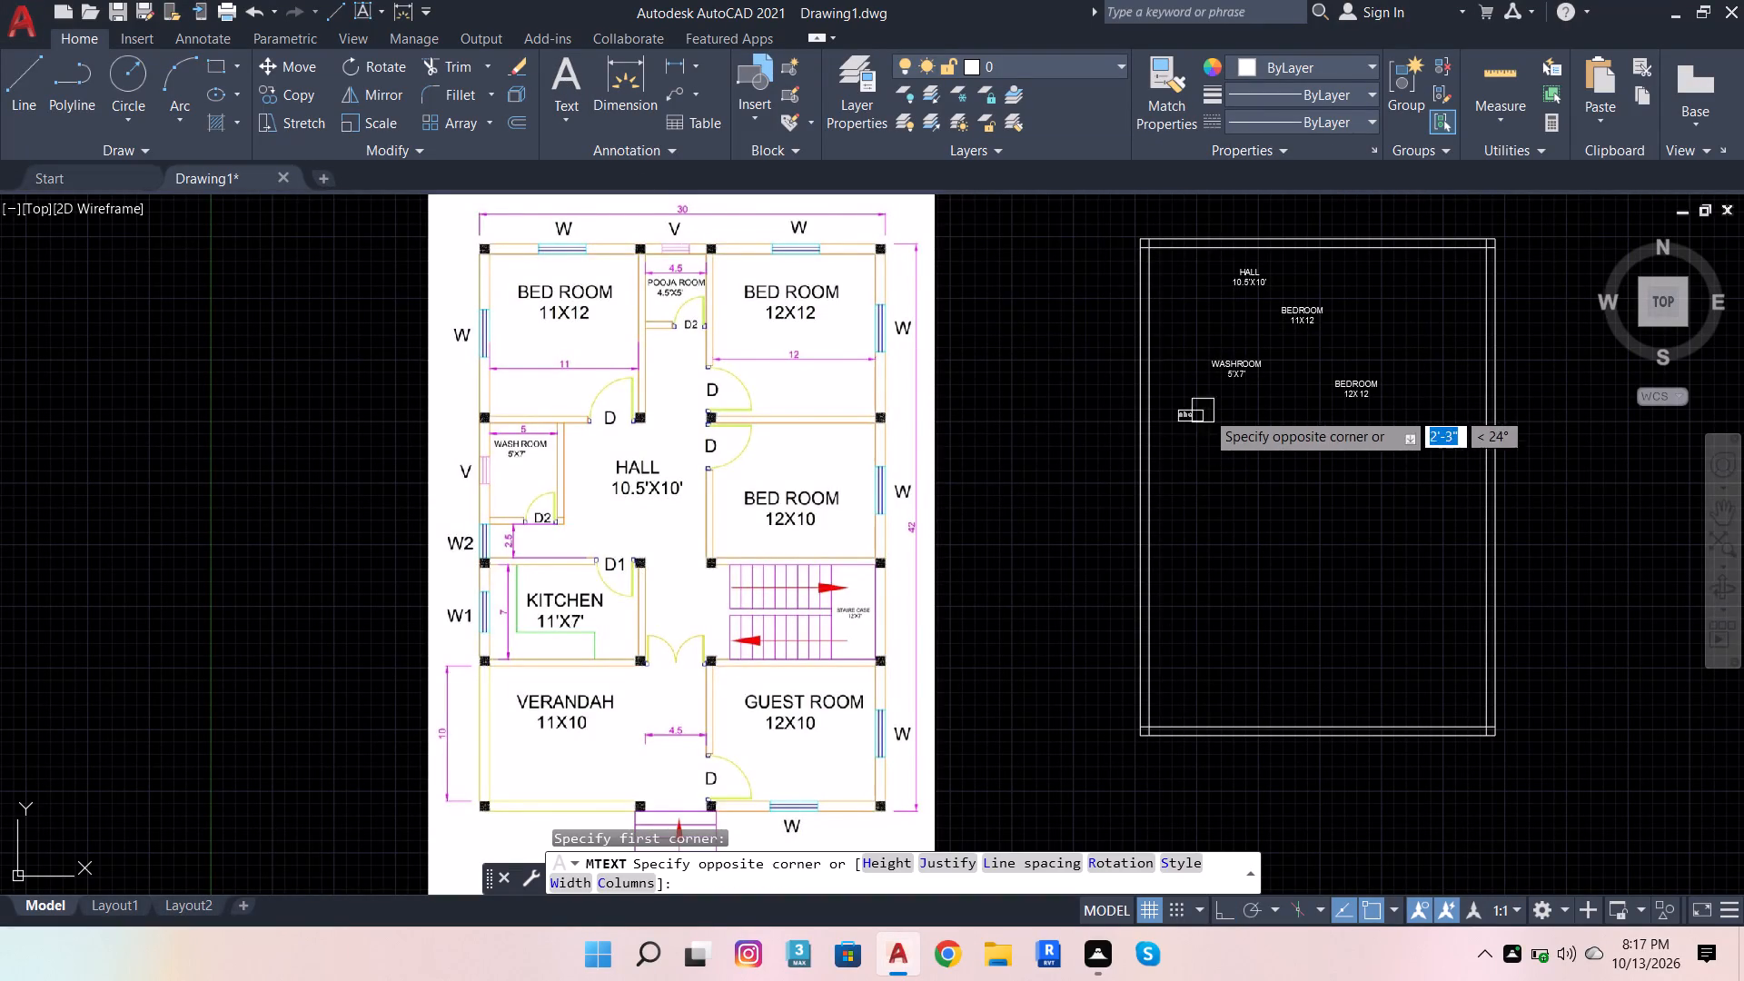
drag(1208, 410, 1354, 448)
click(1354, 448)
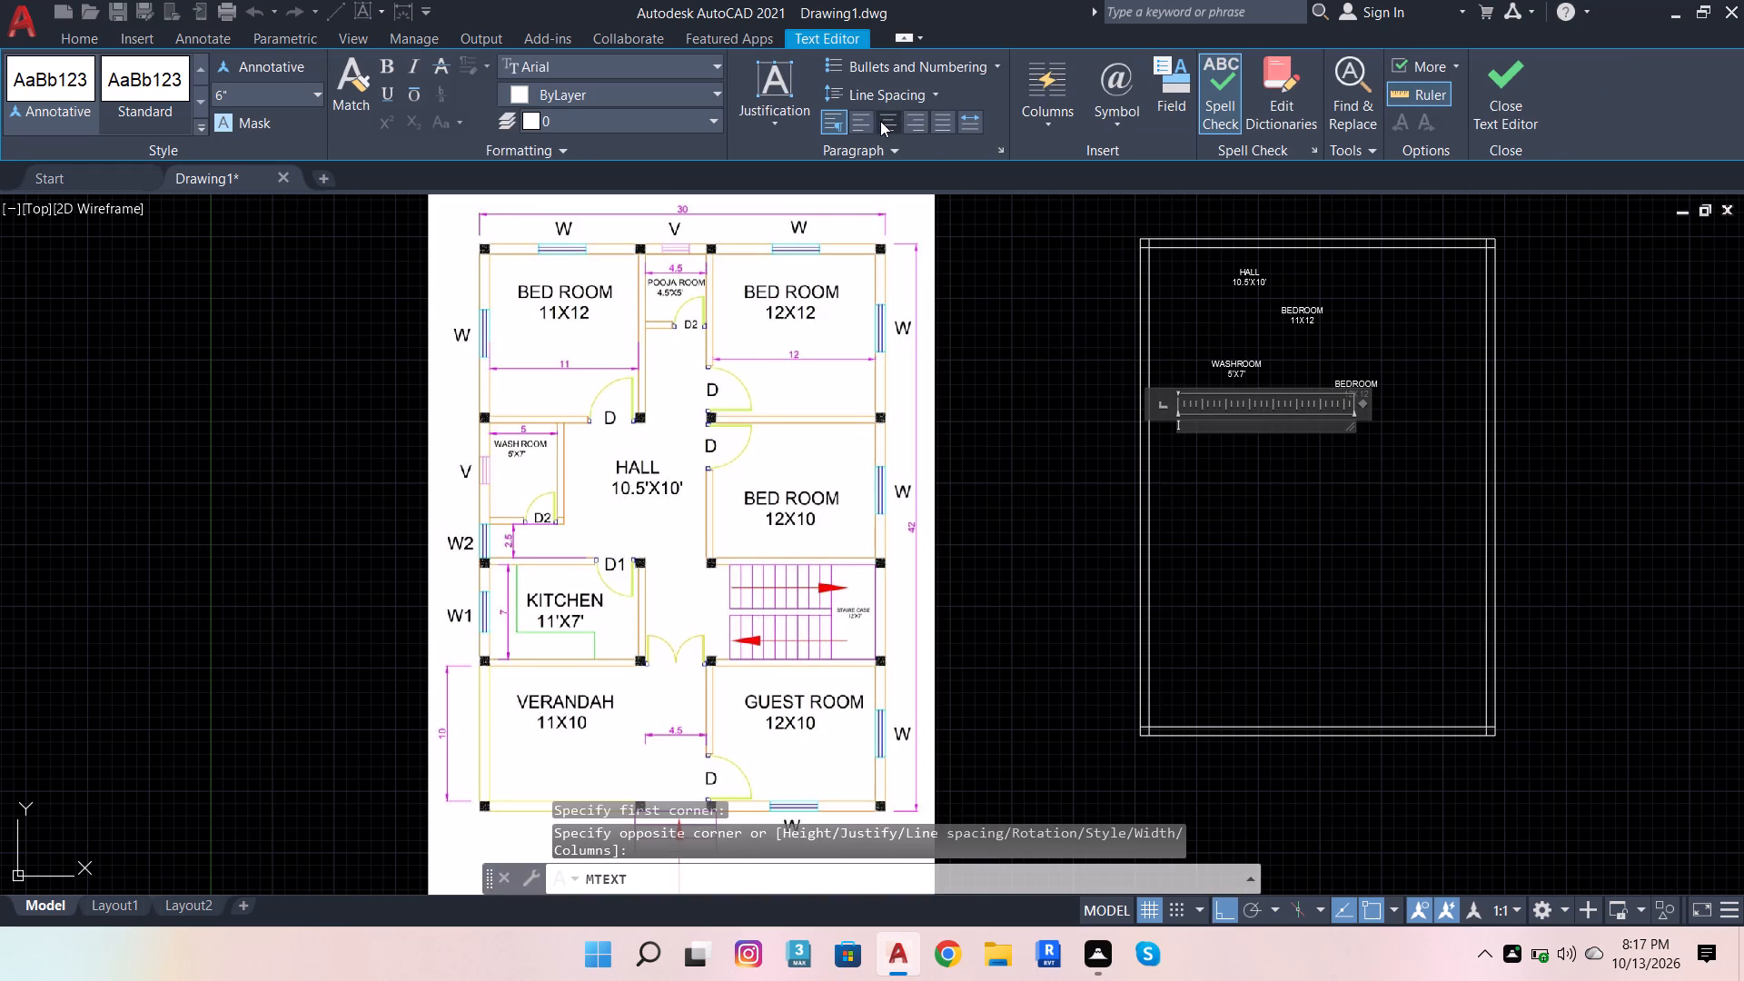
click(879, 121)
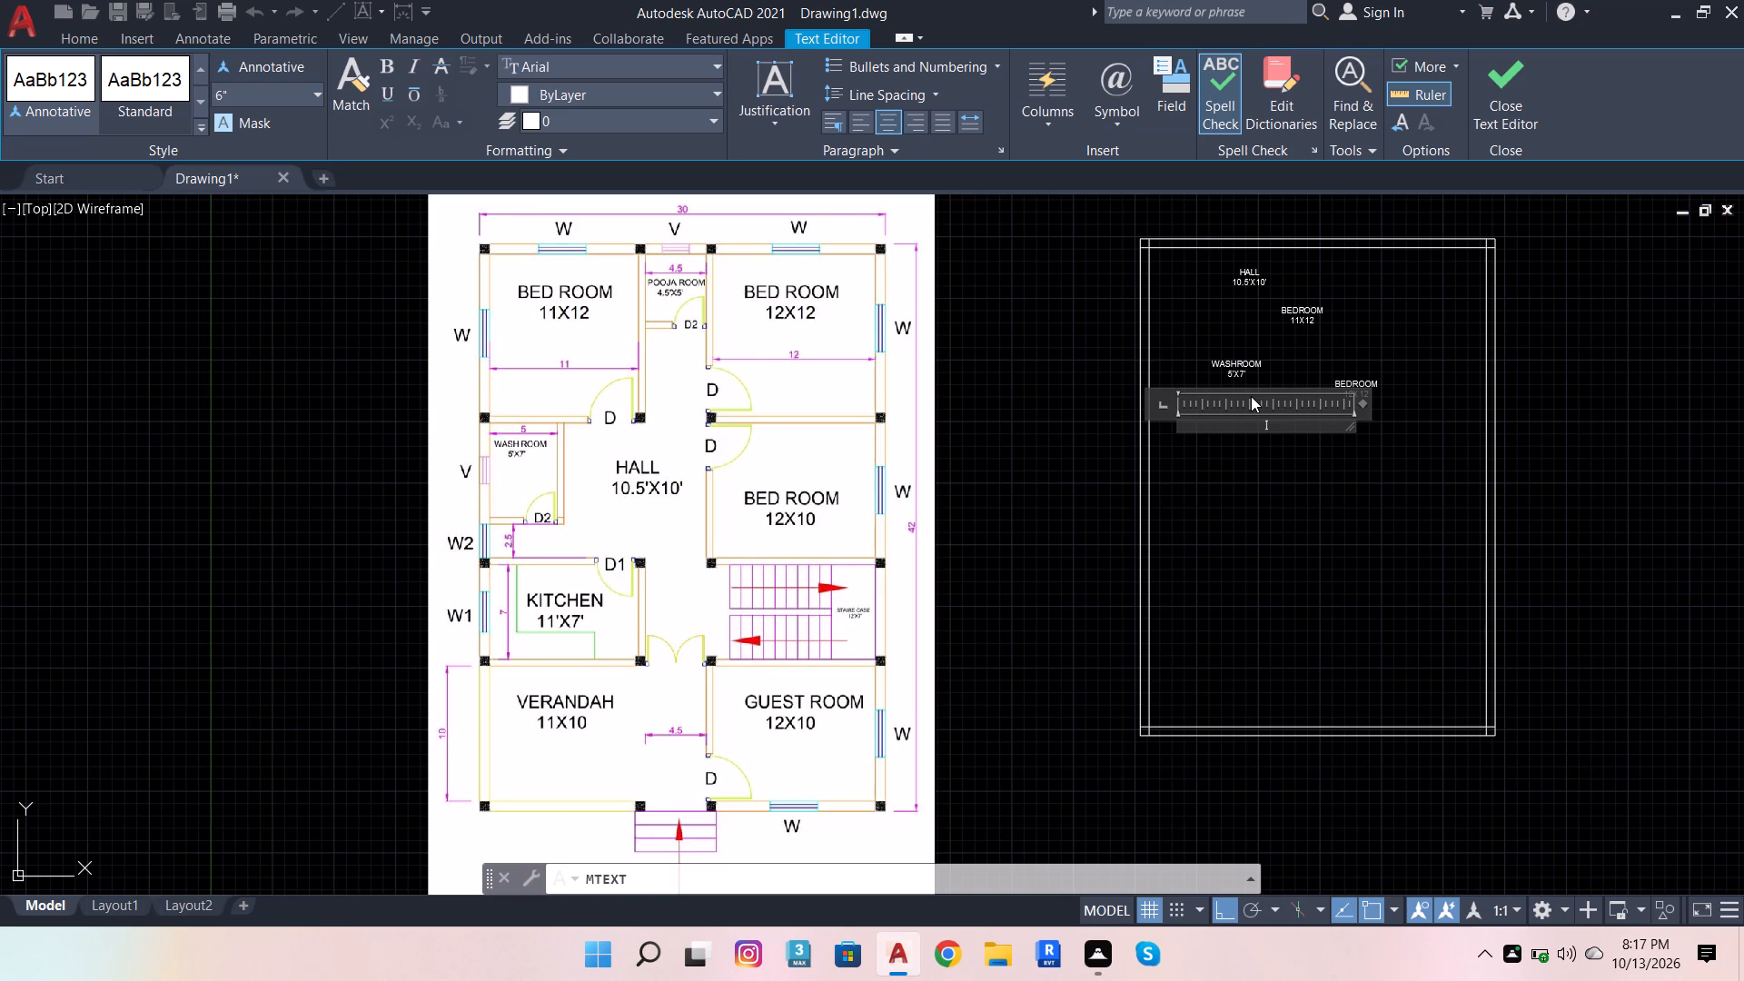
text(KITCHEN)
key(shift+Return)
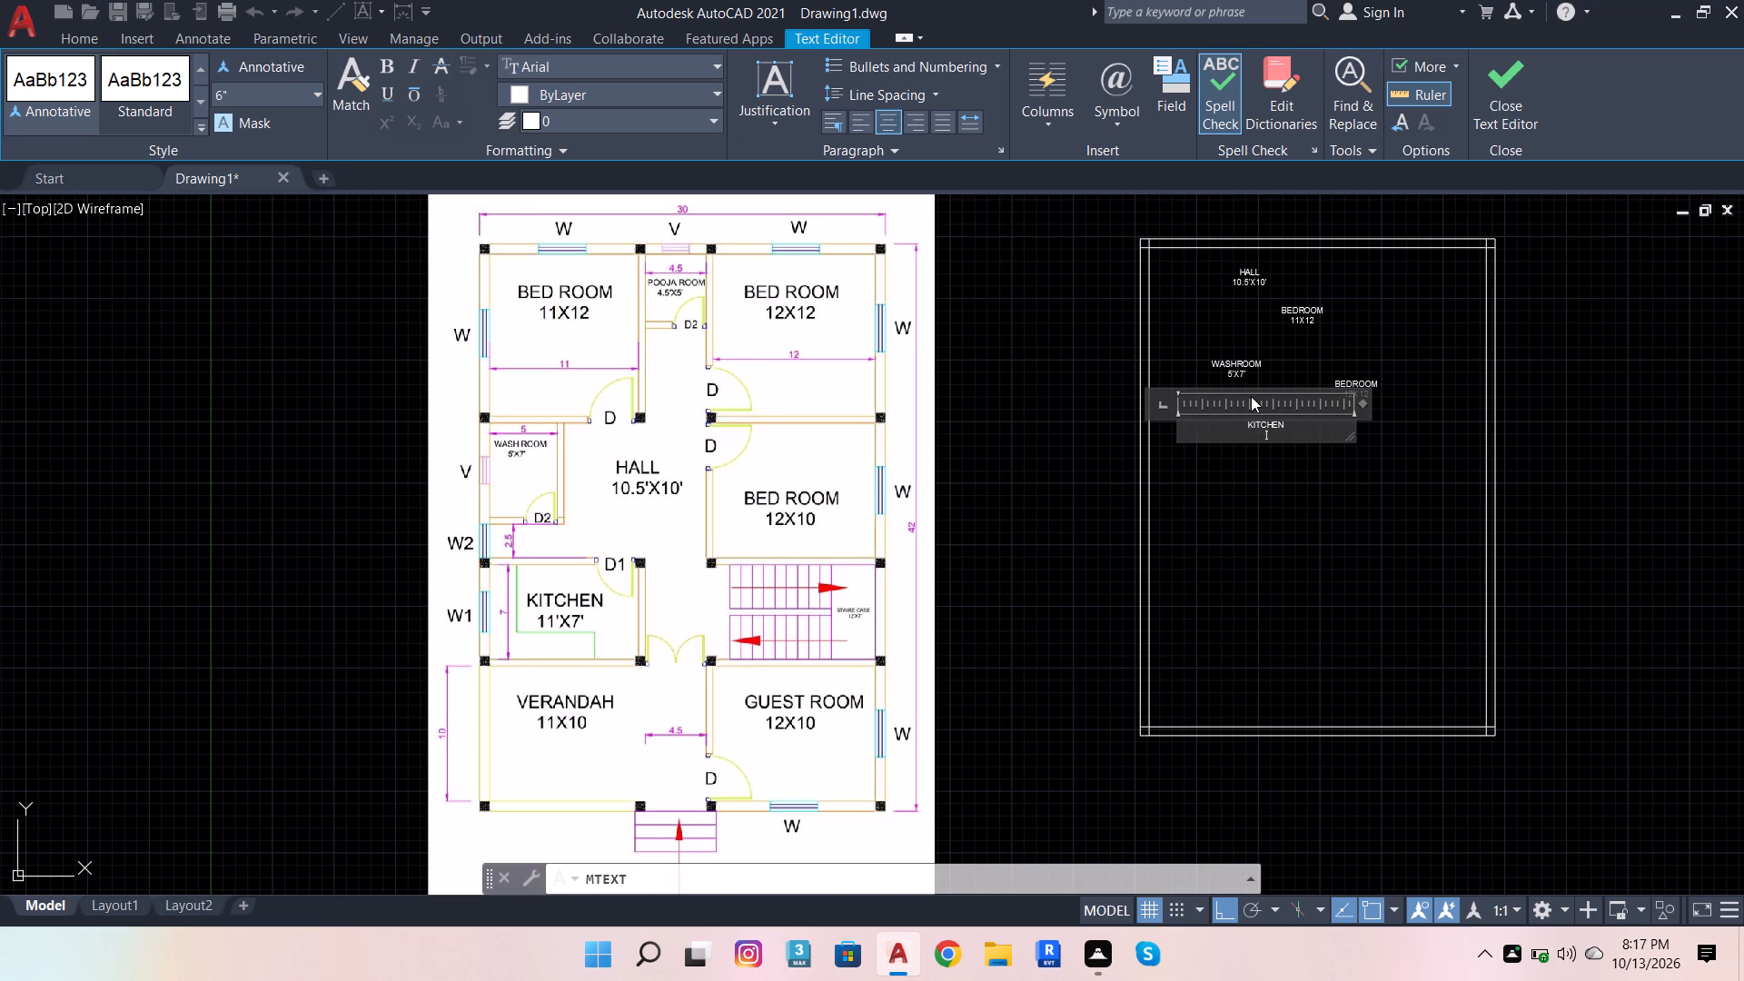
text(11X)
key(7)
click(1353, 473)
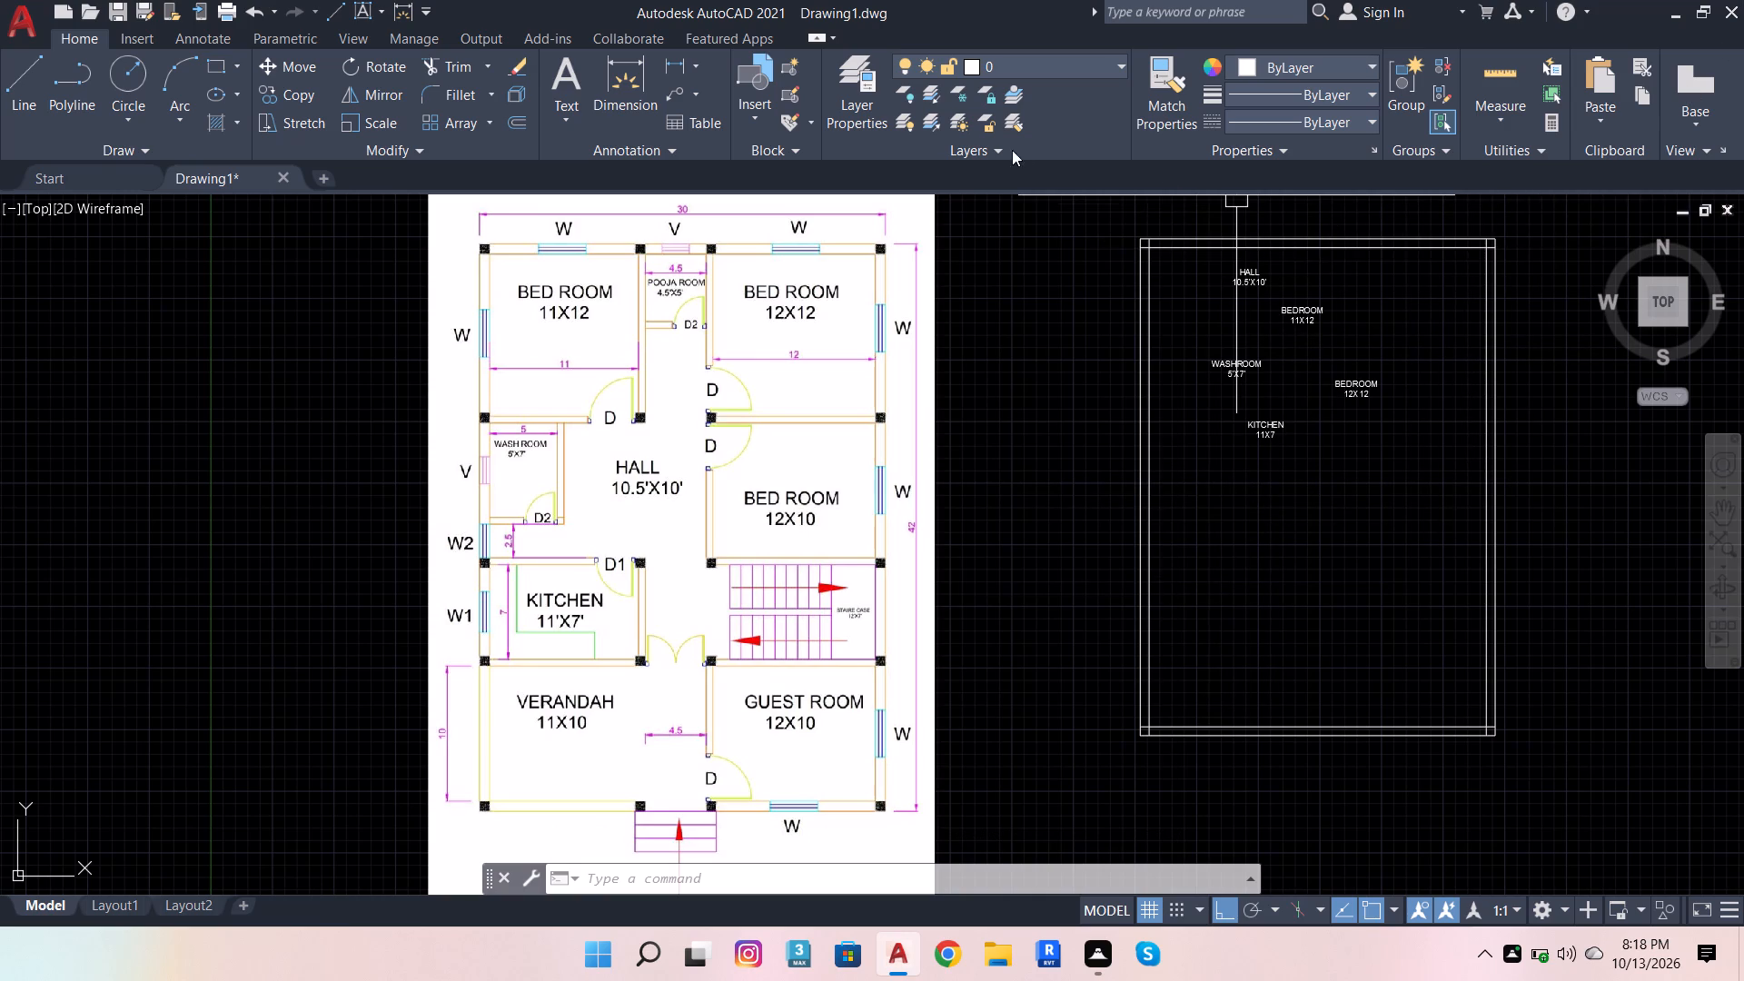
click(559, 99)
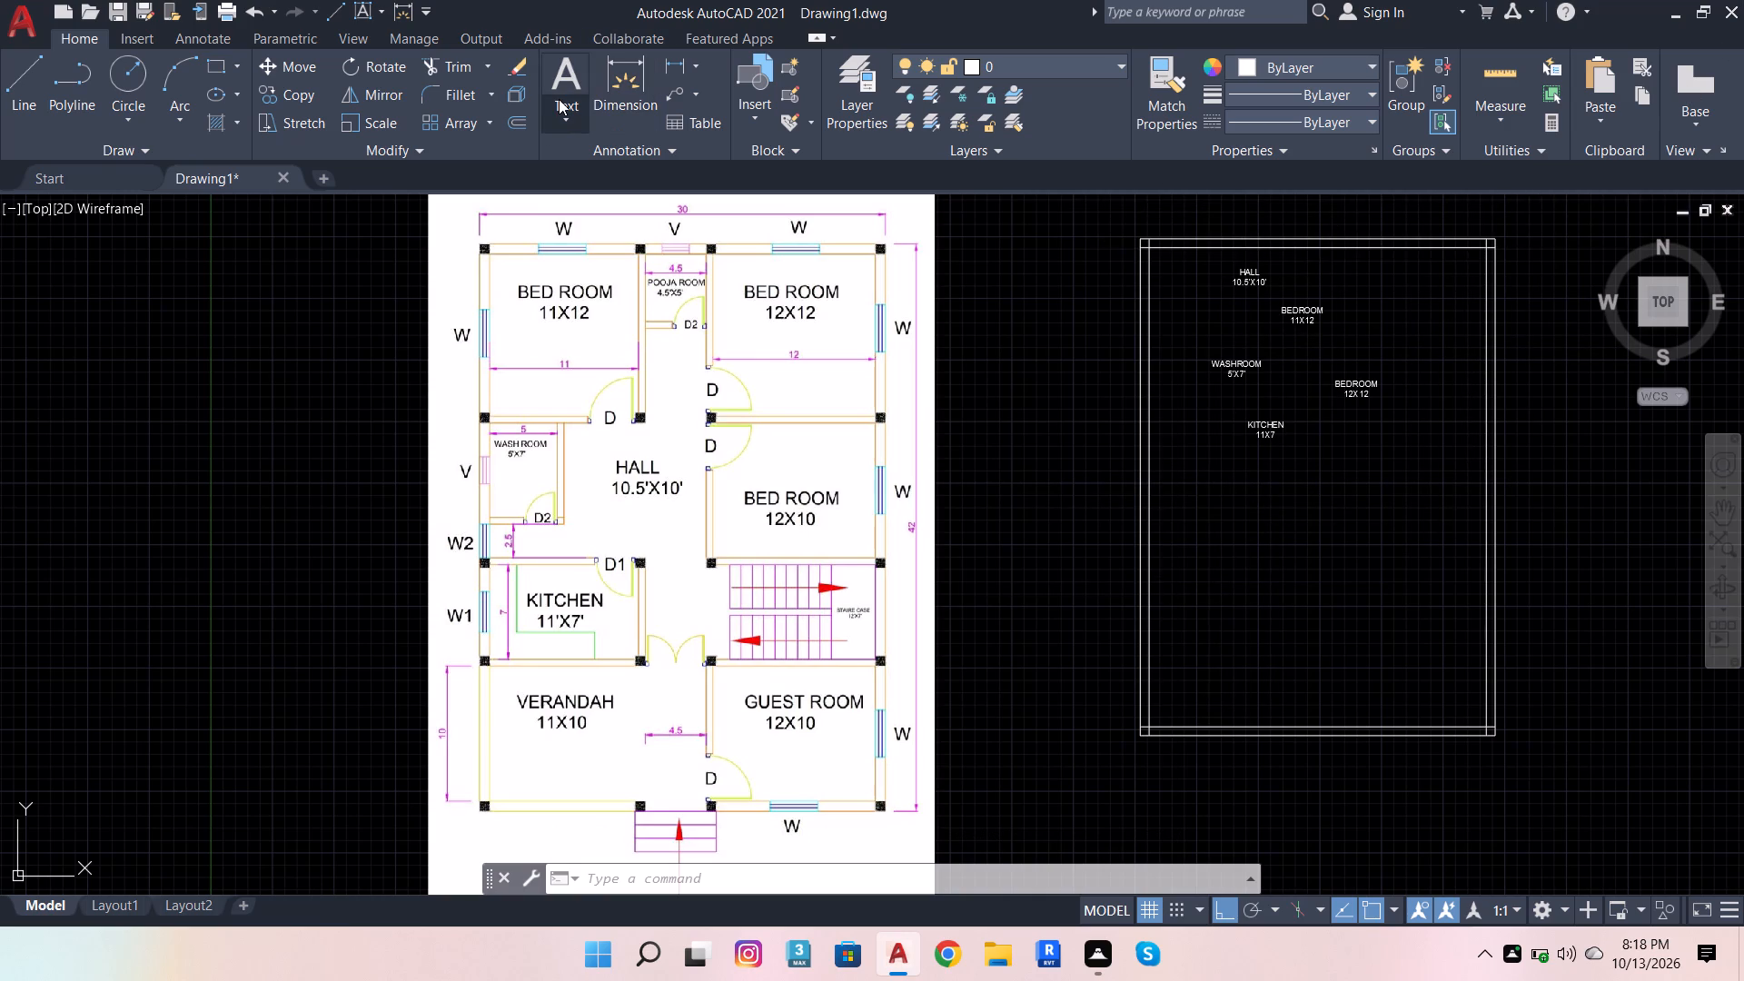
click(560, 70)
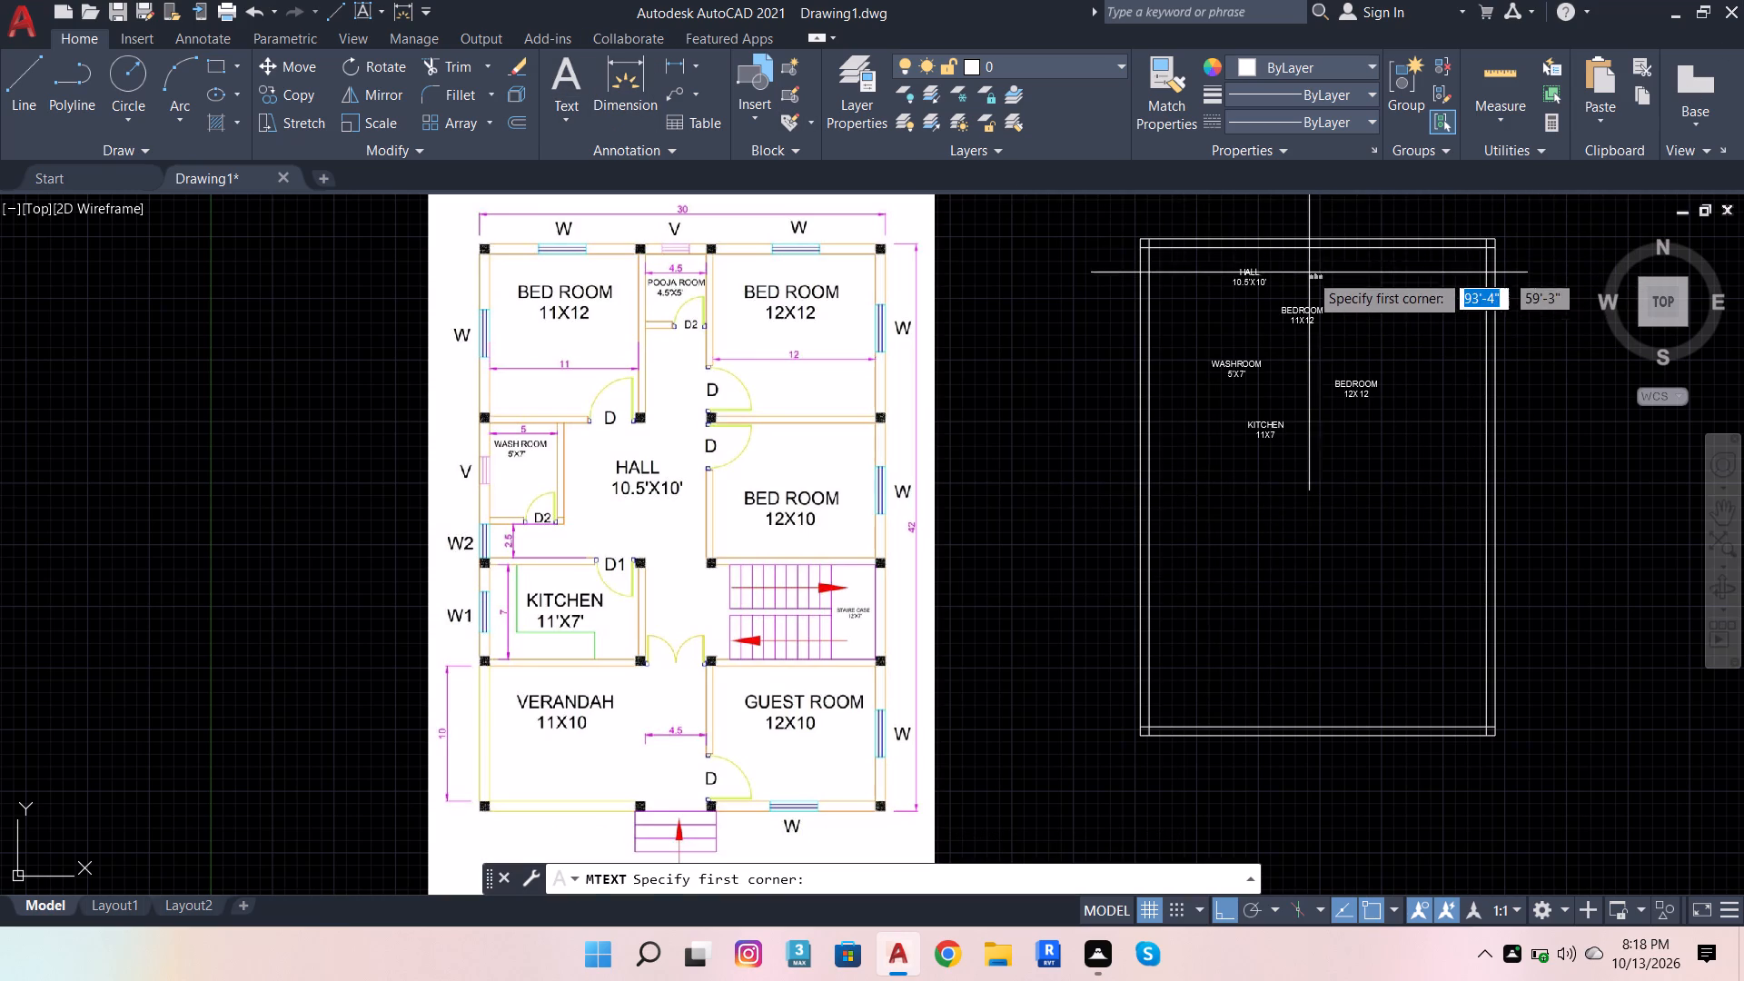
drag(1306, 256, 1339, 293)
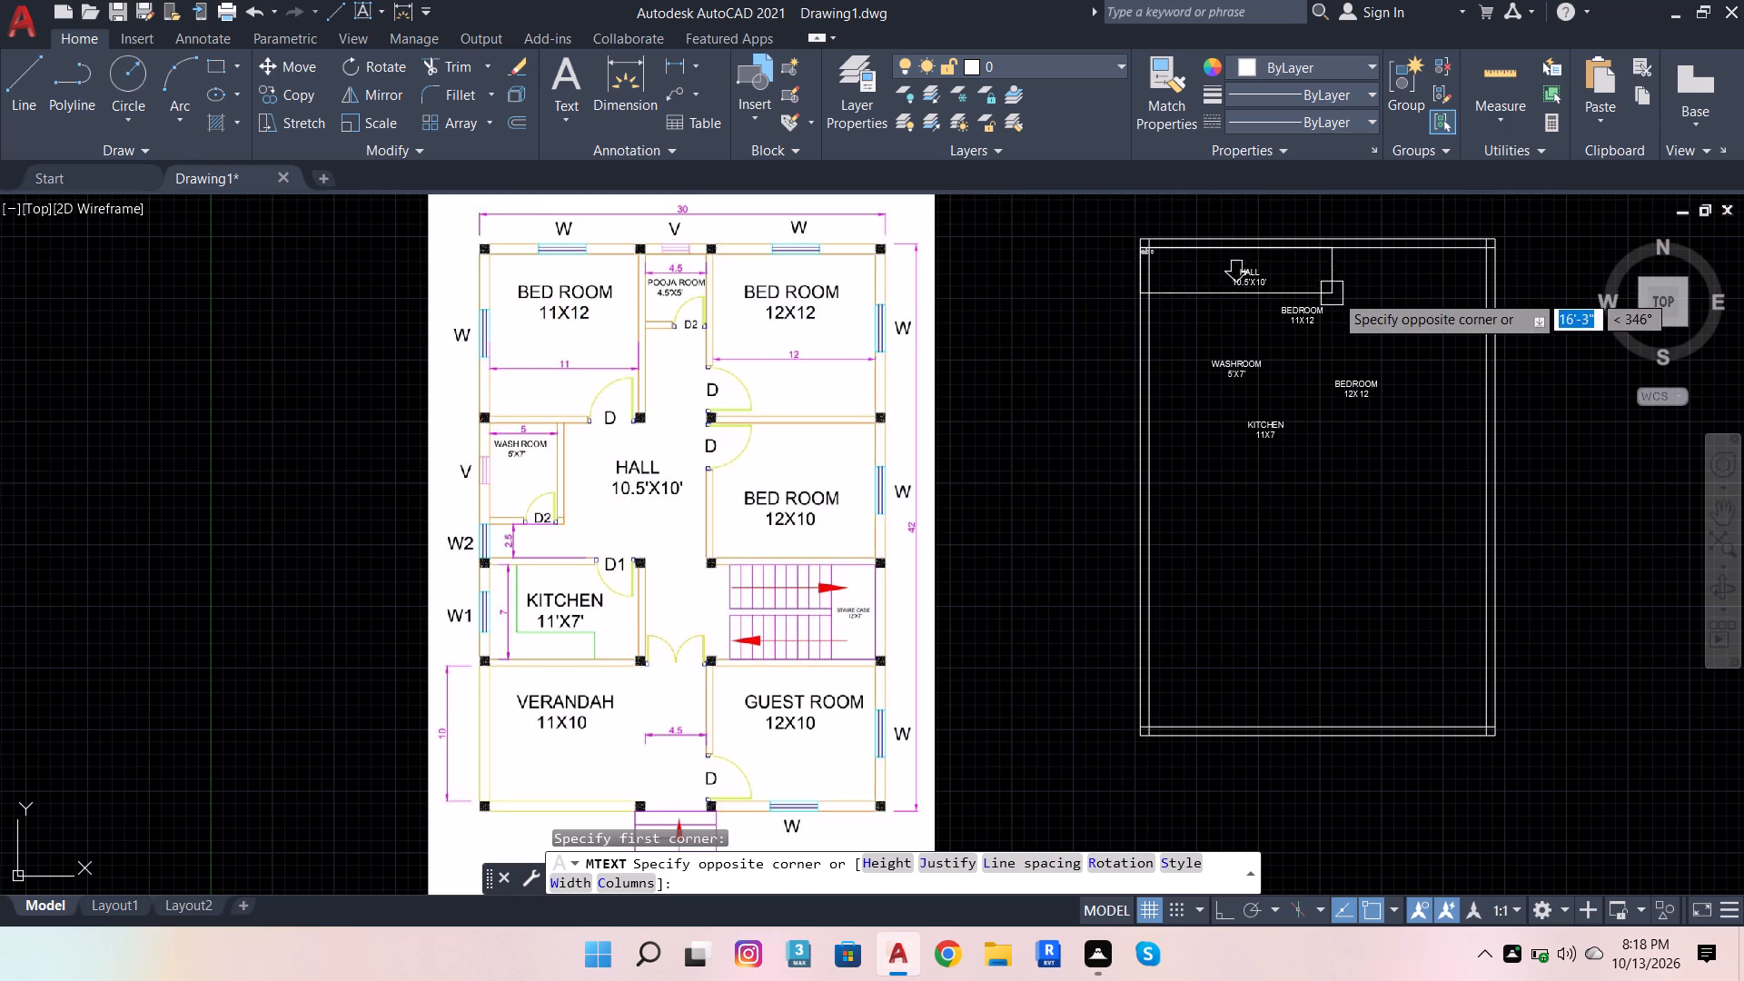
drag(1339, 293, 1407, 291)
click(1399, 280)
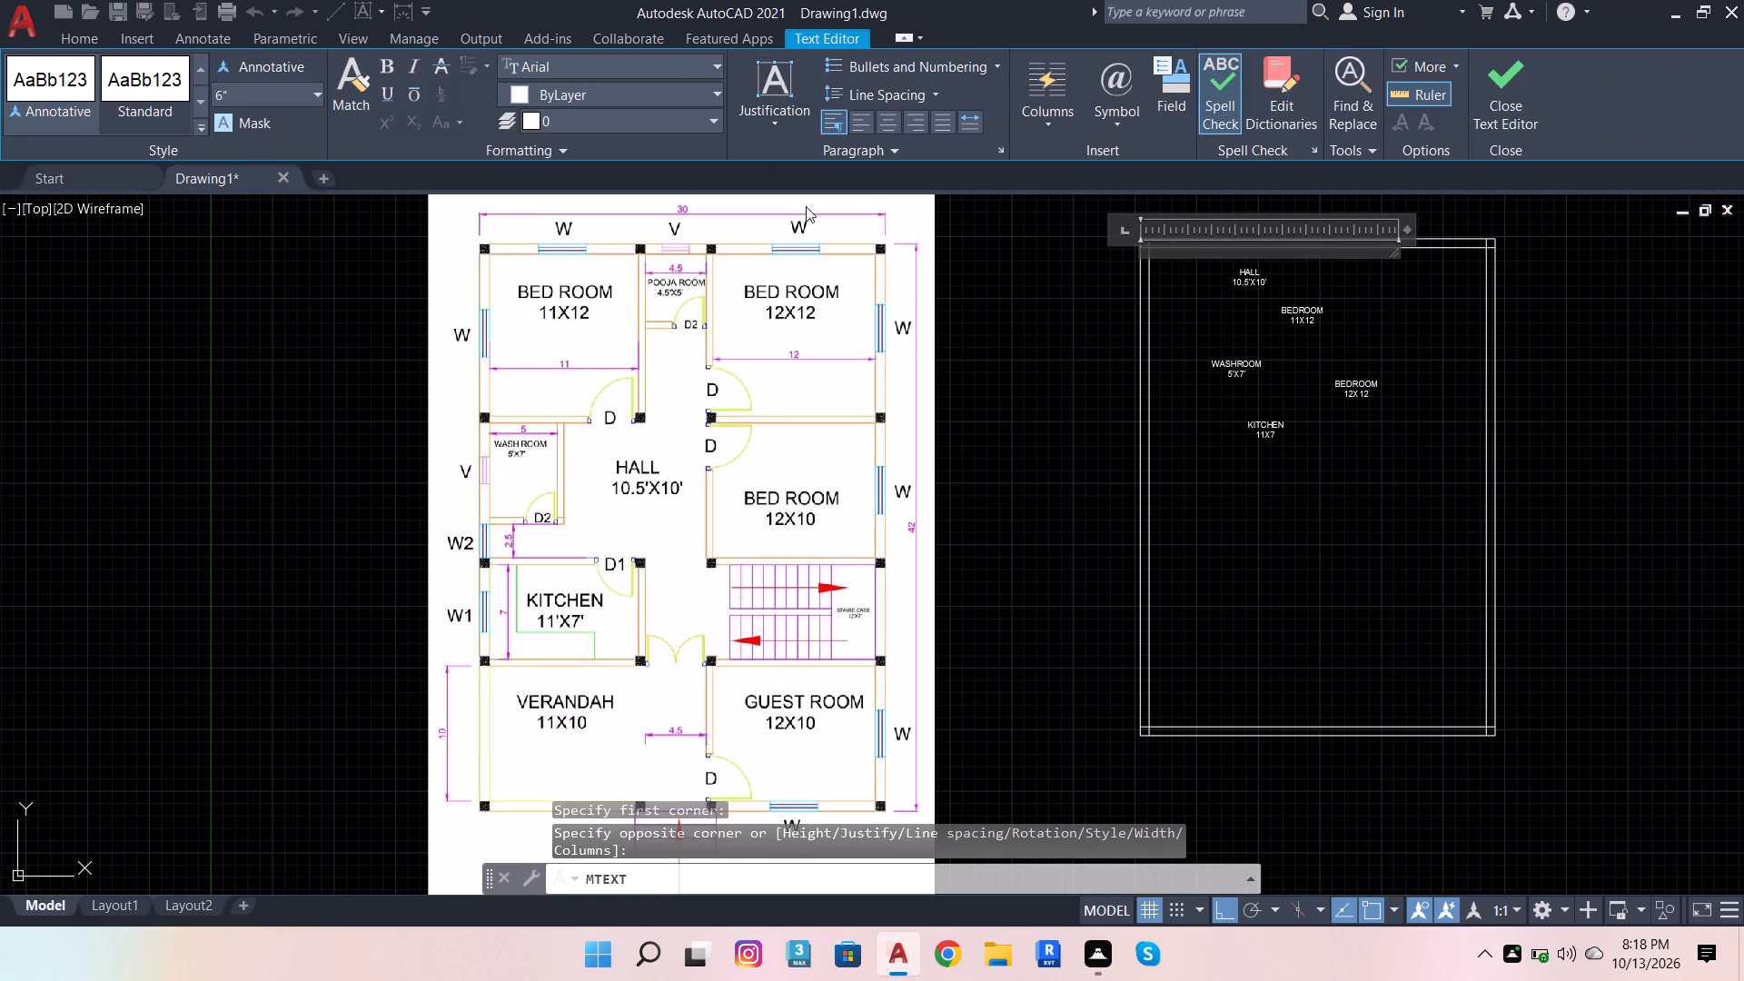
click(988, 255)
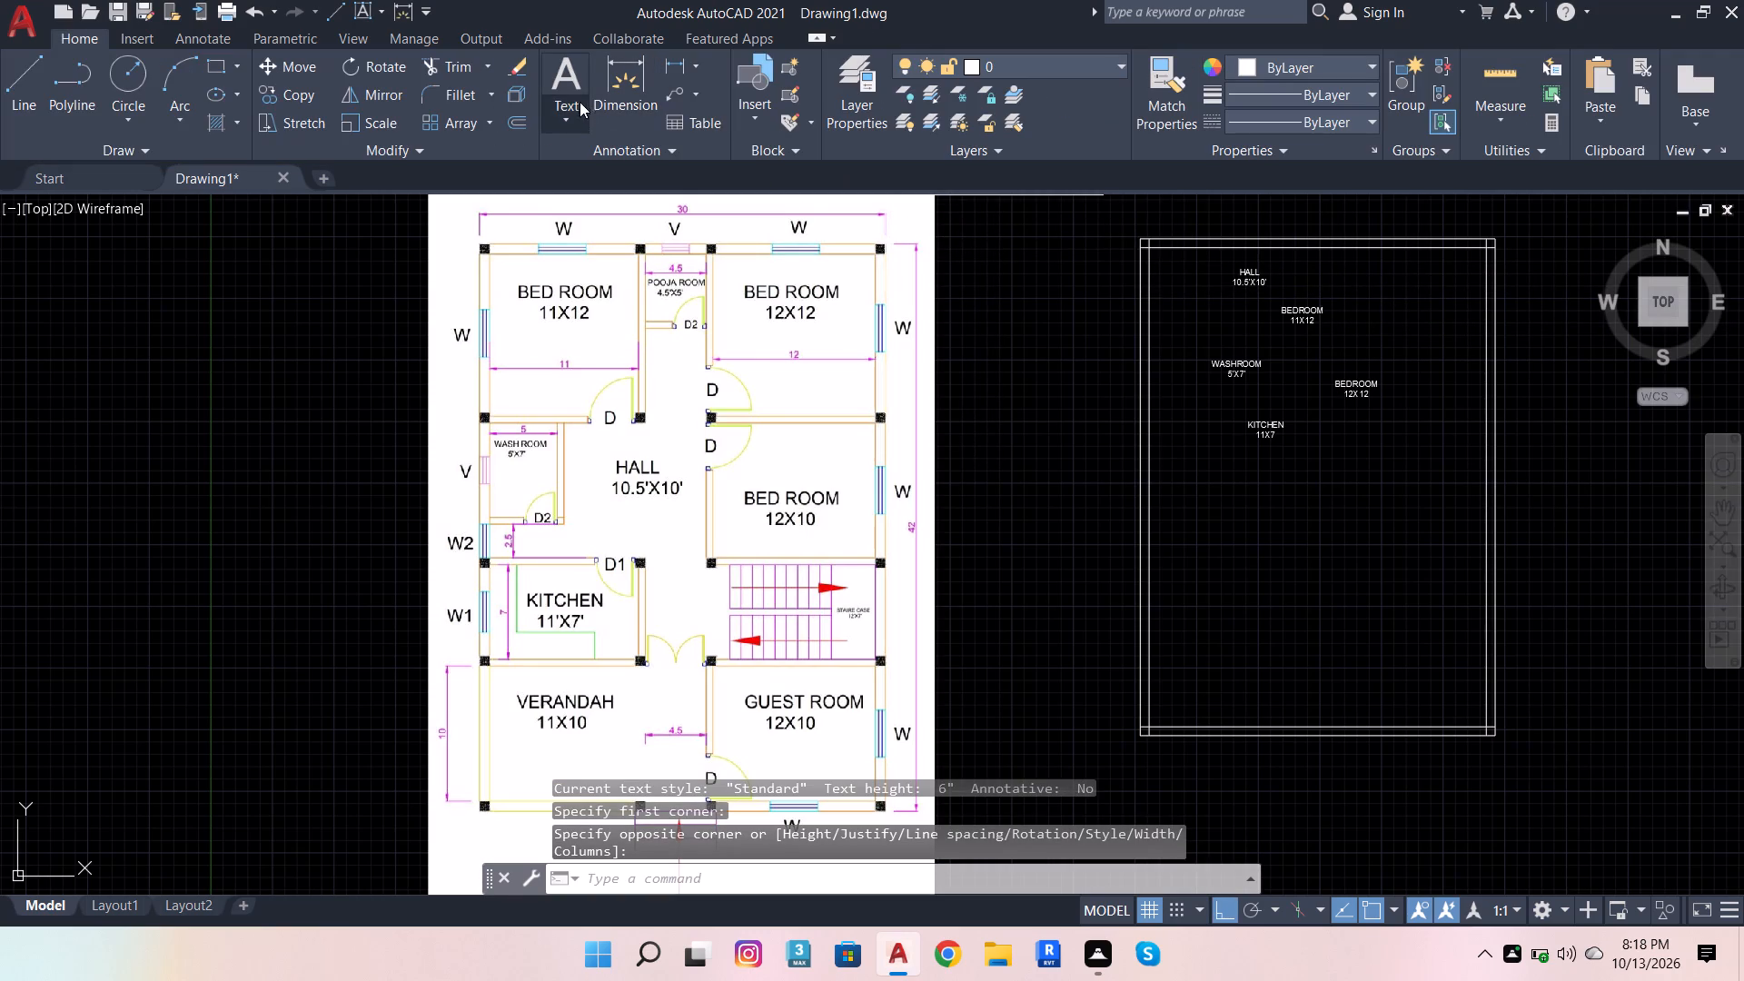
Add a centred multiline text label reading VERANDAH with 11'X7' on its second line, at the outline's top wall to the right of HALL.
click(570, 83)
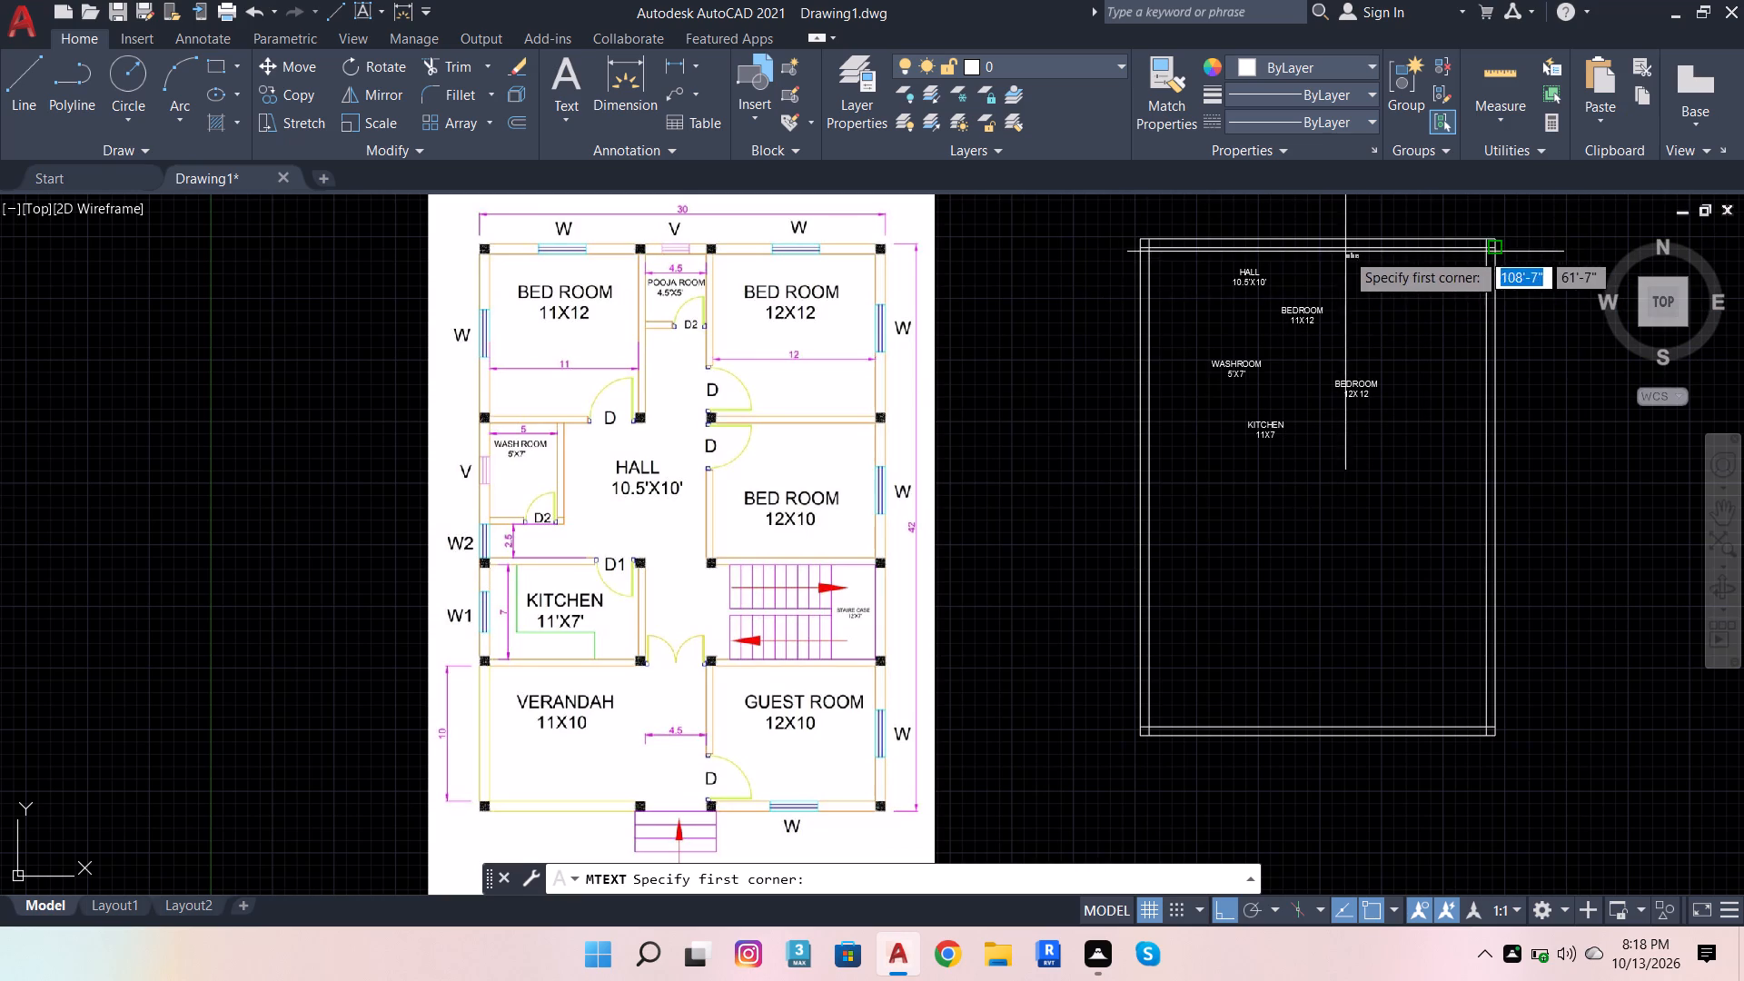
drag(1325, 292, 1400, 282)
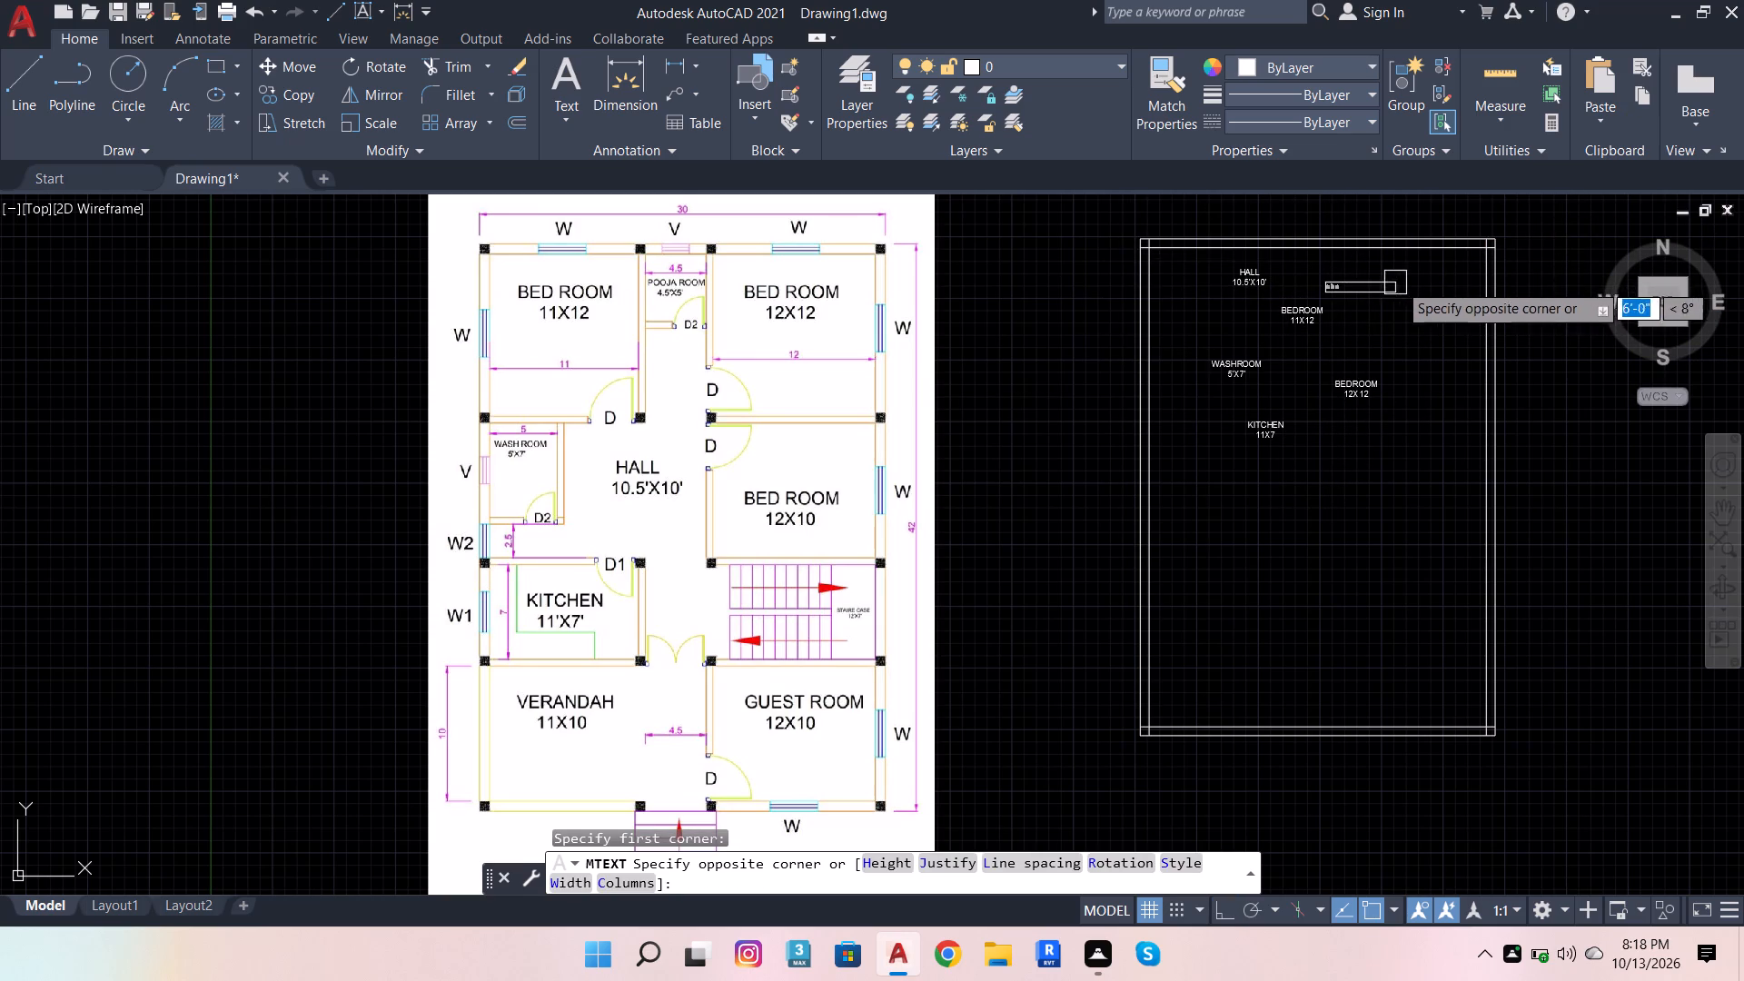
drag(1400, 282, 1474, 259)
click(1474, 259)
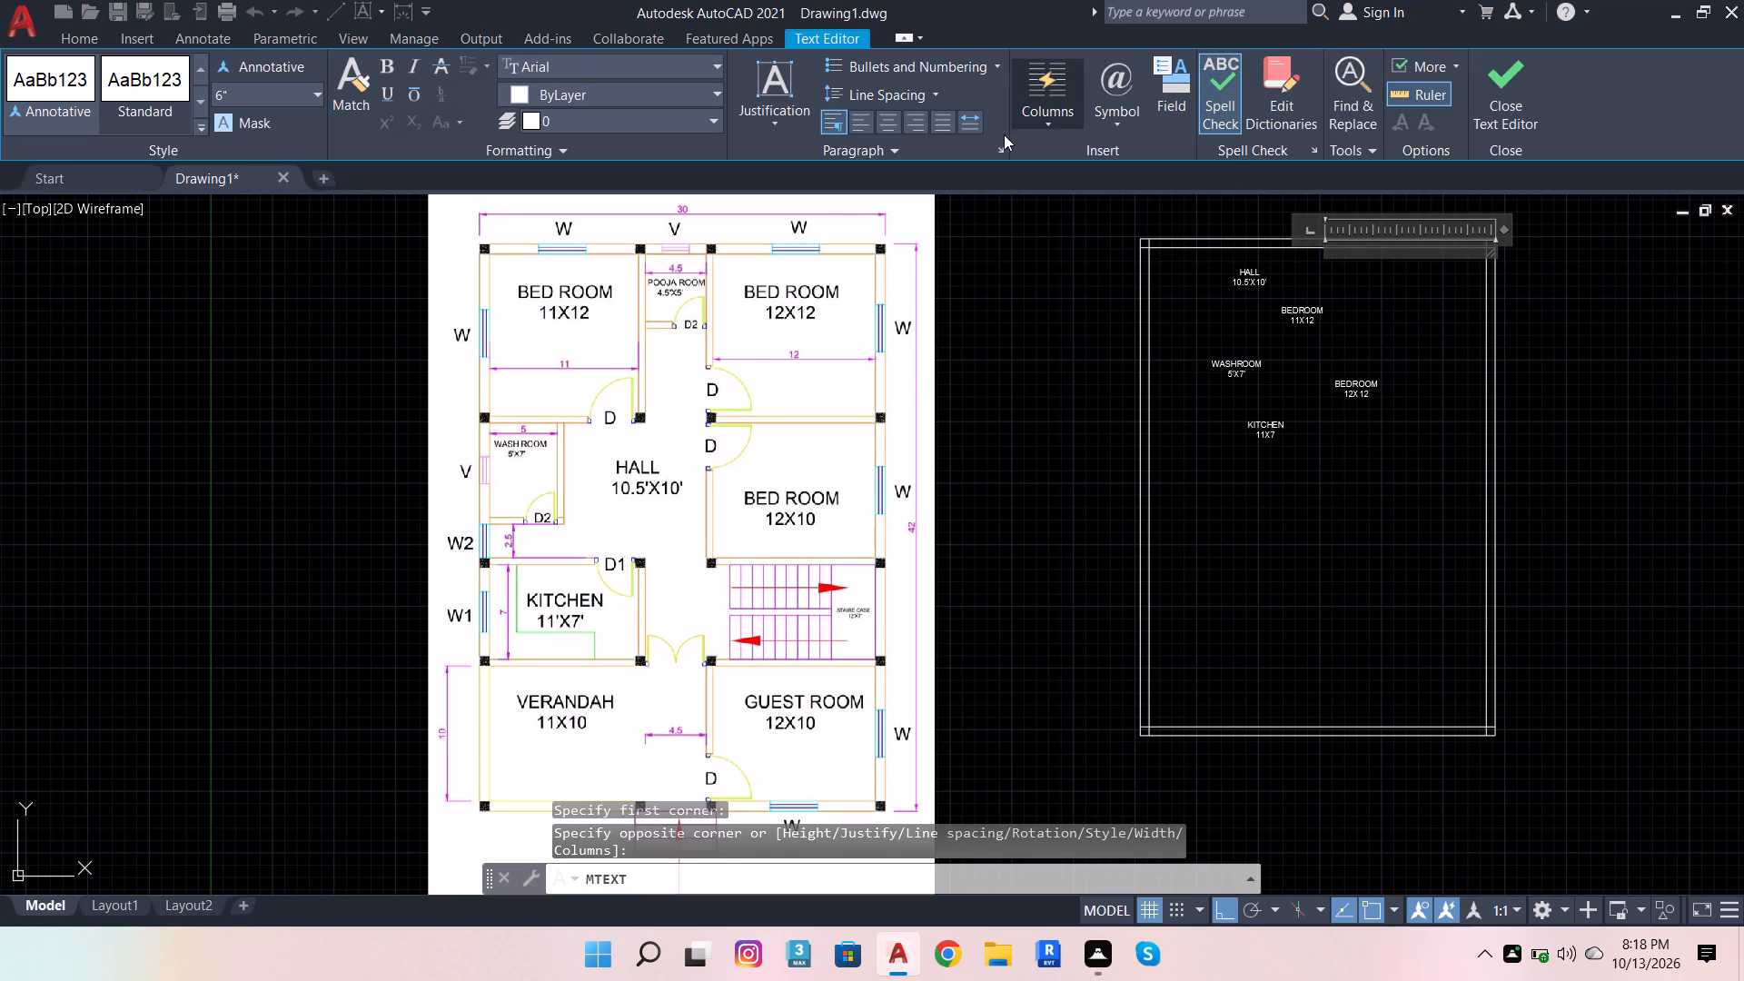
click(893, 130)
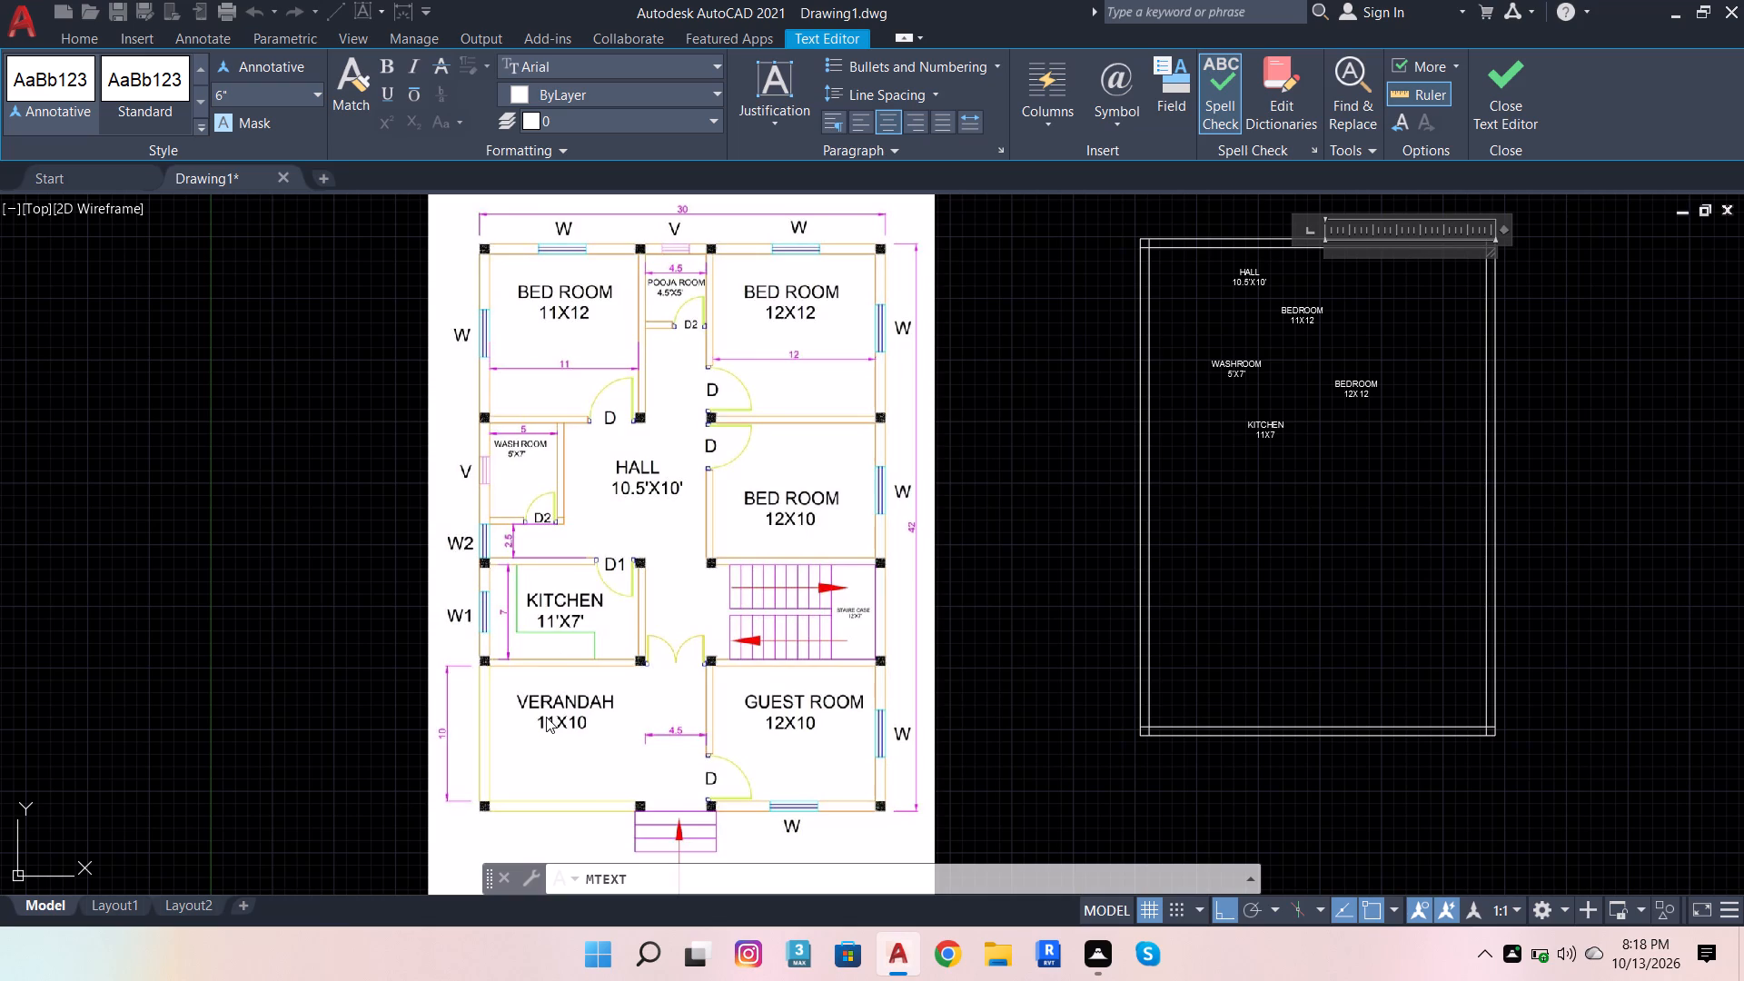
key(v)
text(ERANDAH)
key(shift+Return)
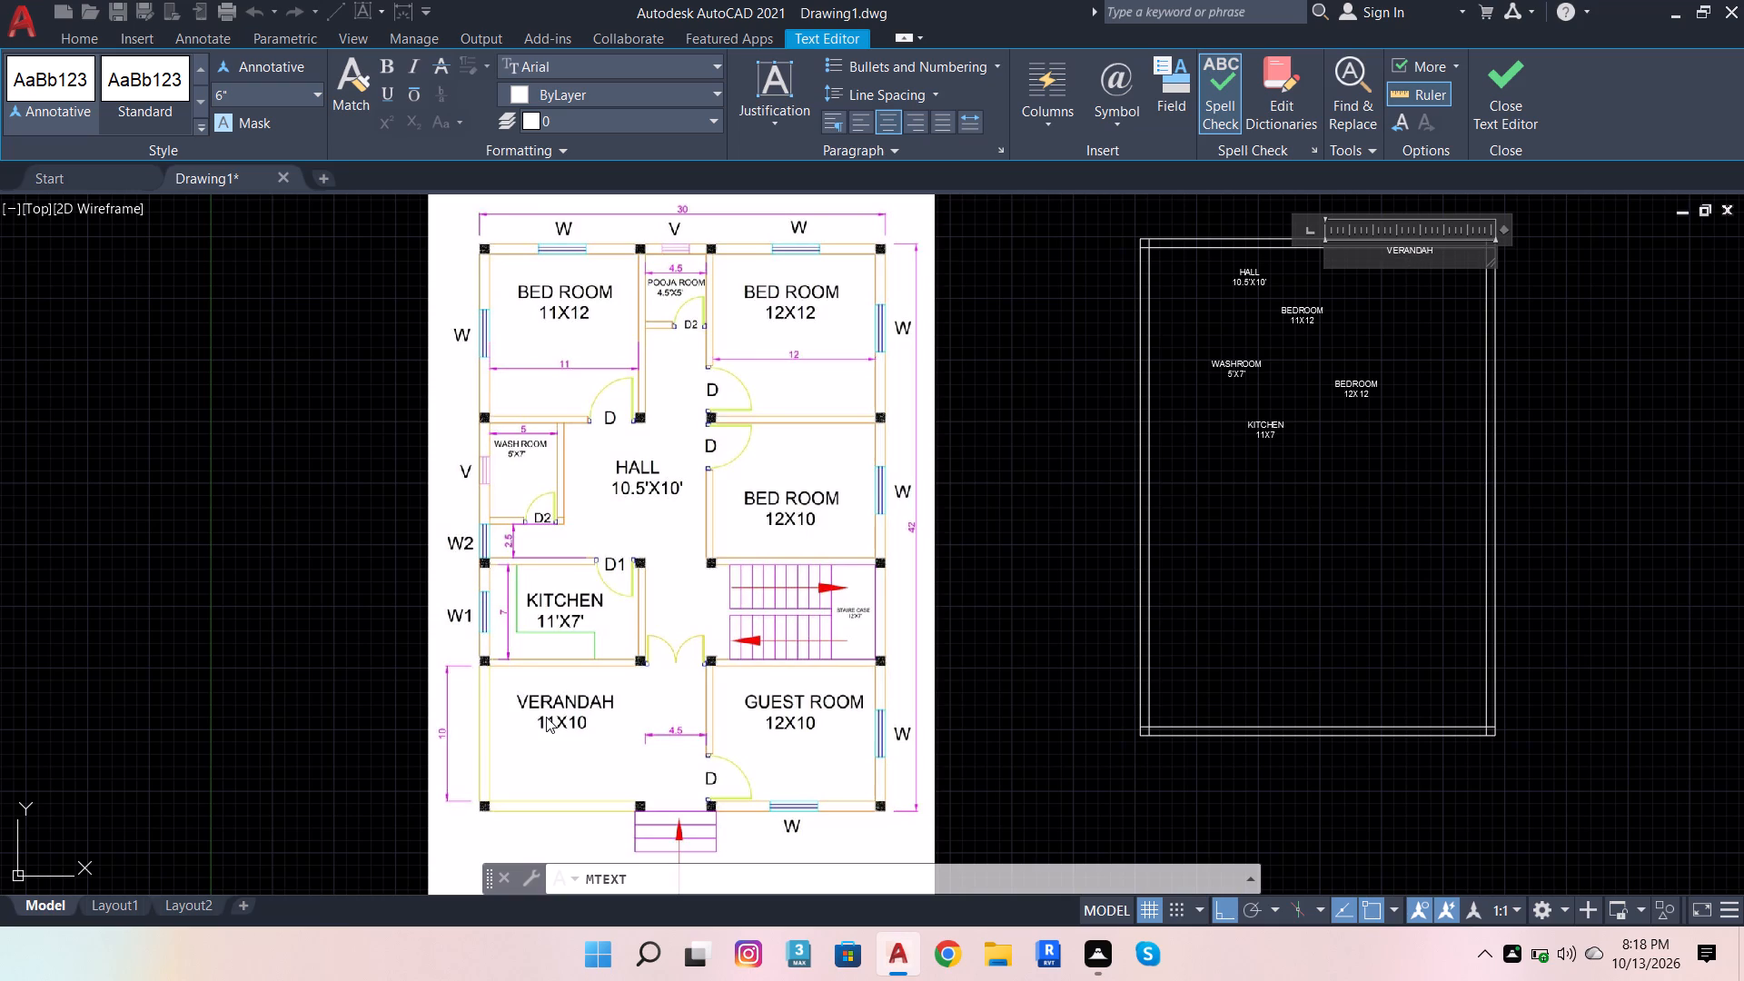
text(11)
key(x)
key(7)
key(BackSpace)
key(BackSpace)
key(BackSpace)
key(BackSpace)
text(11)
key(apostrophe)
text(X7)
key(apostrophe)
click(1442, 325)
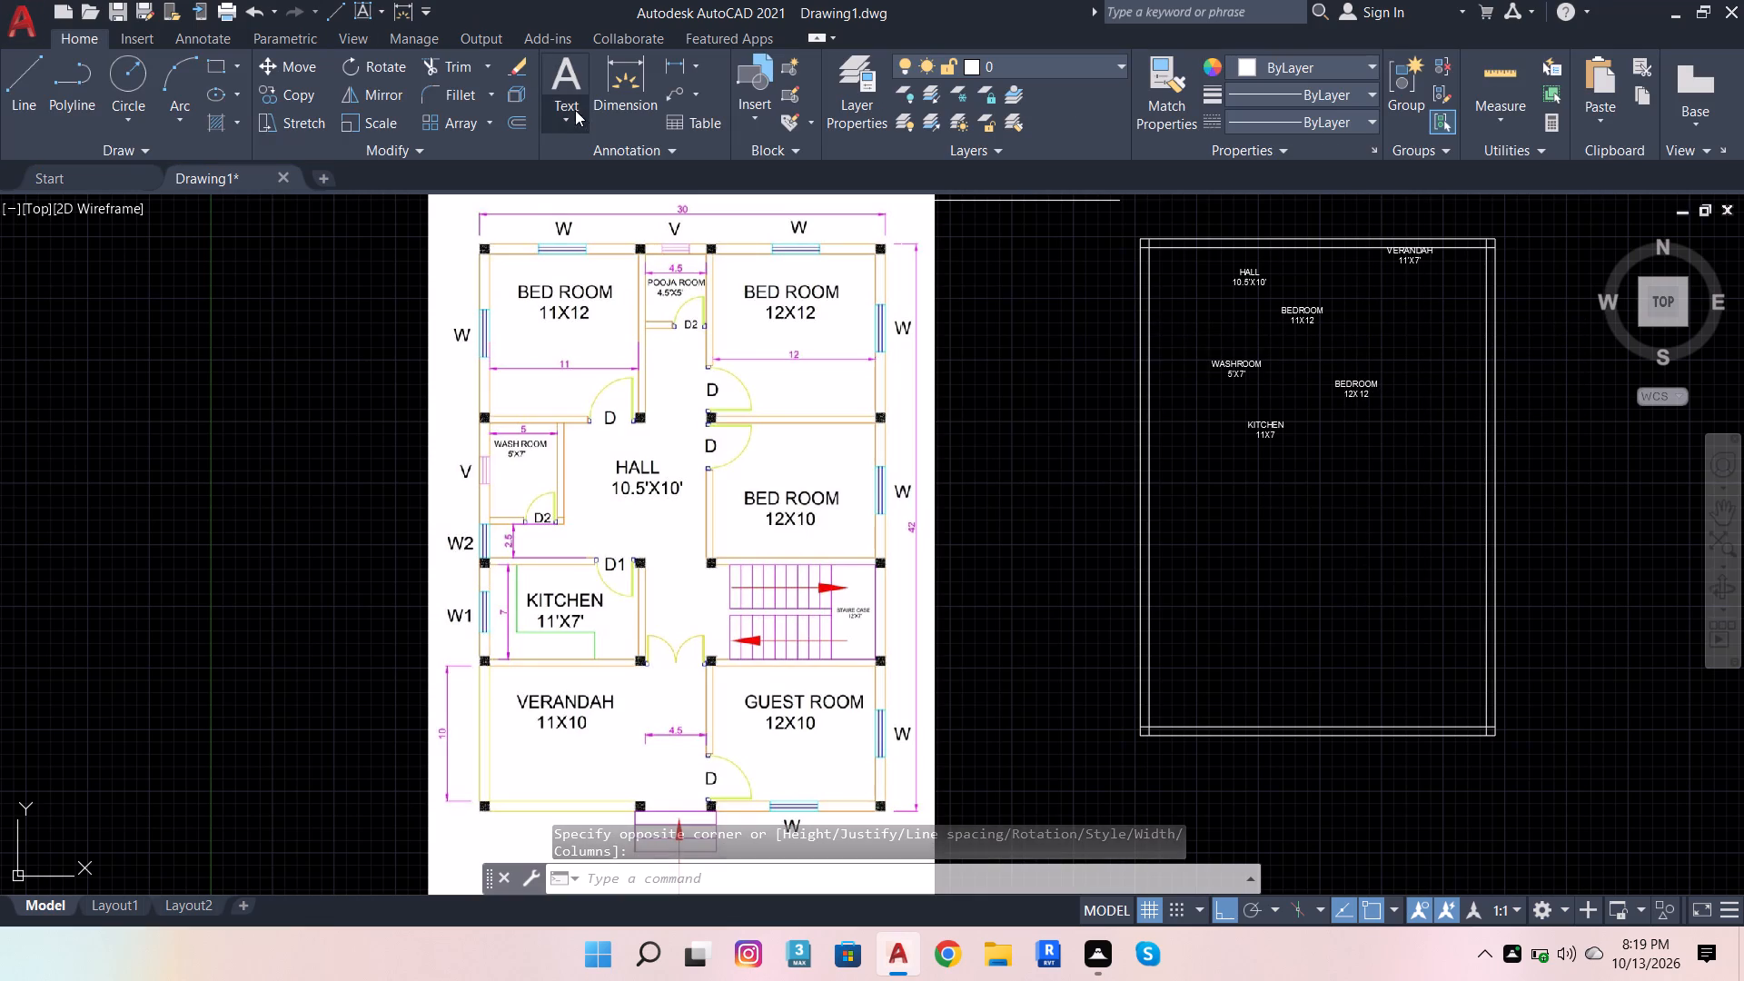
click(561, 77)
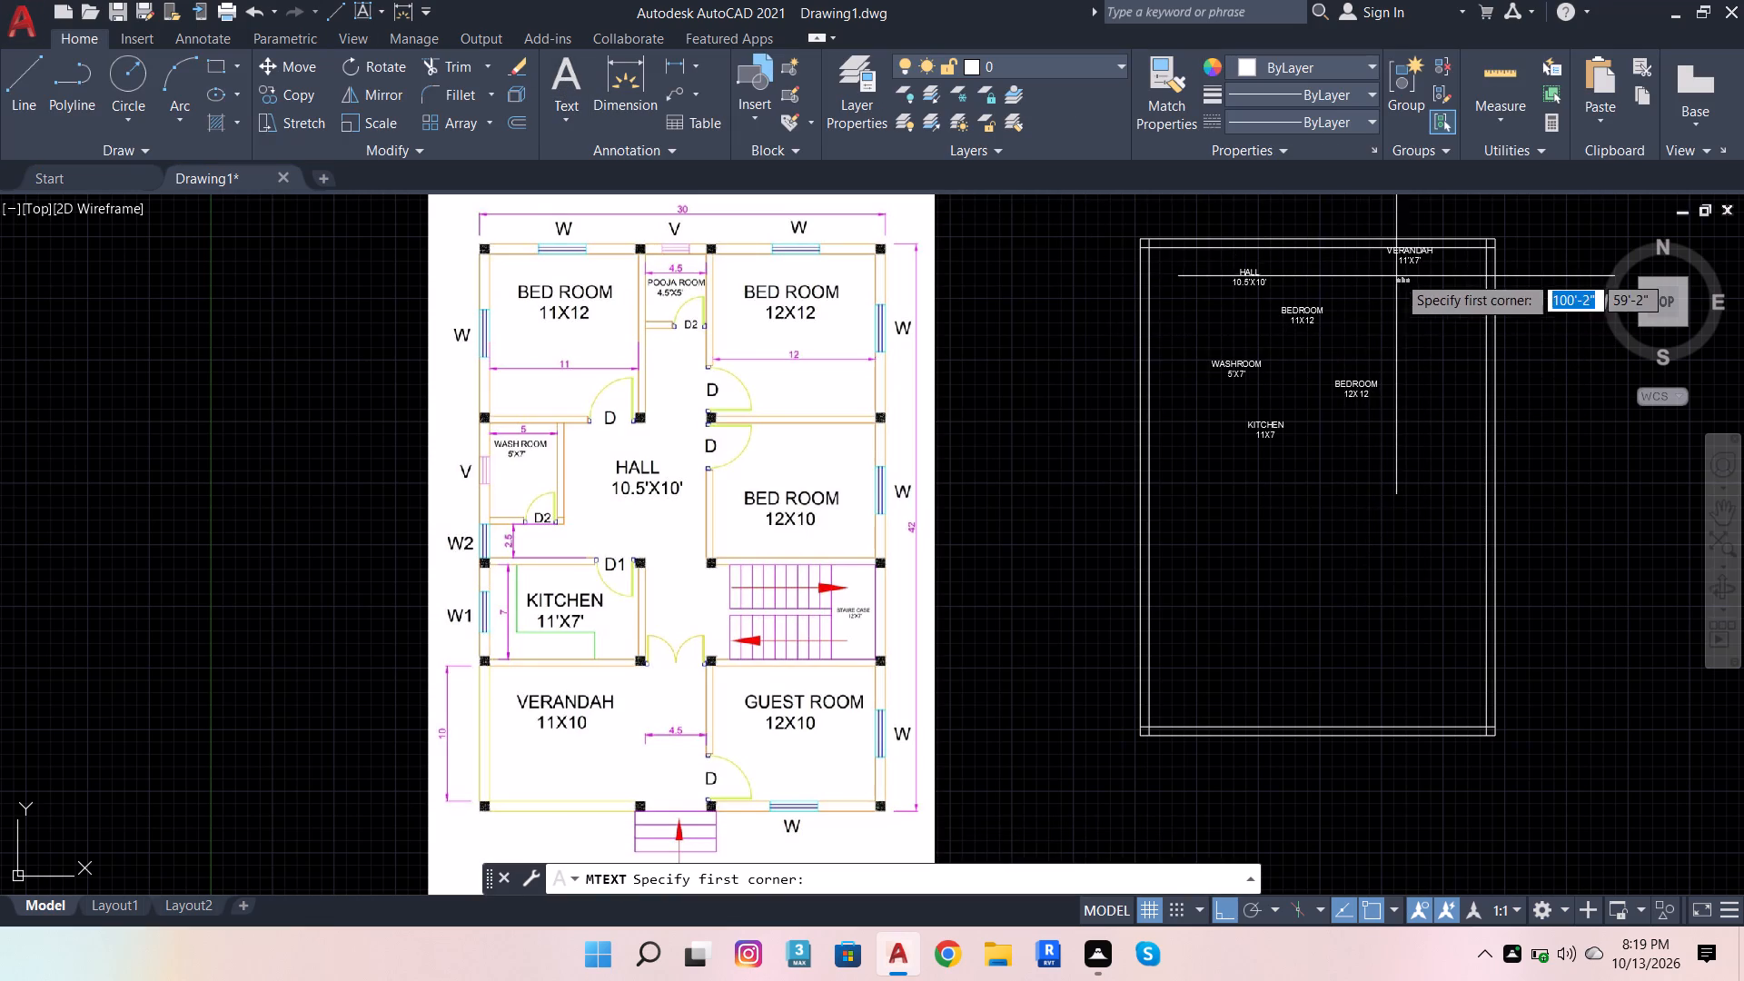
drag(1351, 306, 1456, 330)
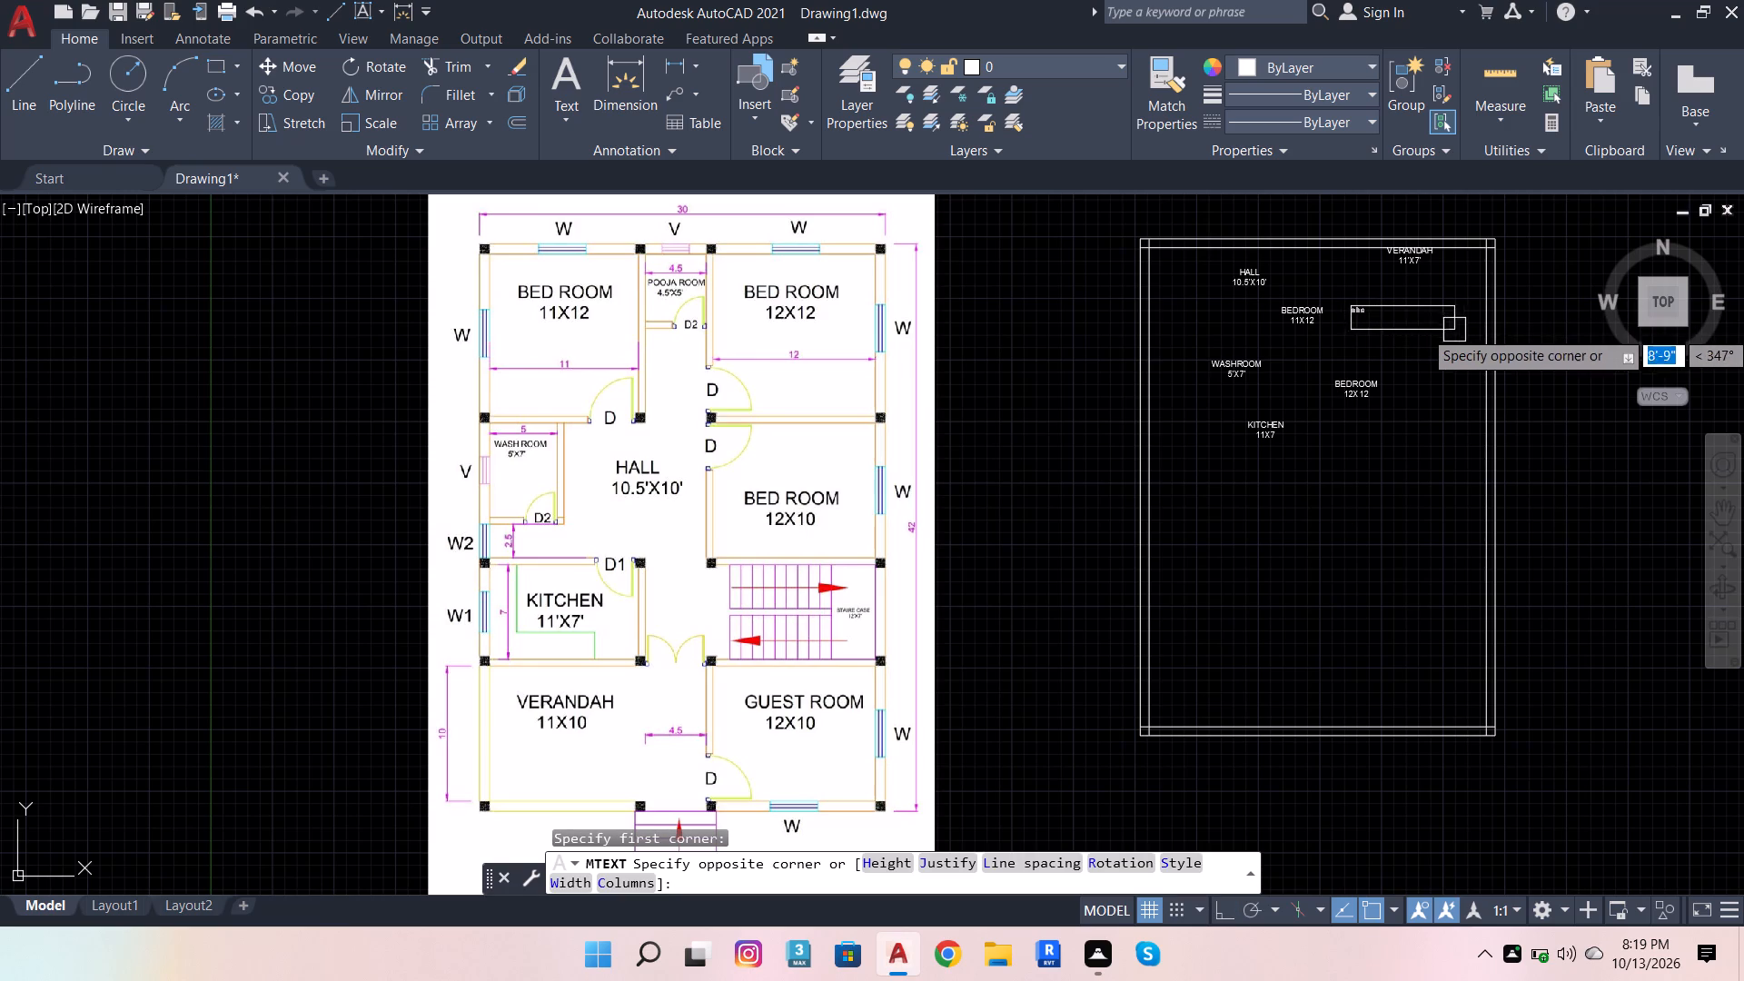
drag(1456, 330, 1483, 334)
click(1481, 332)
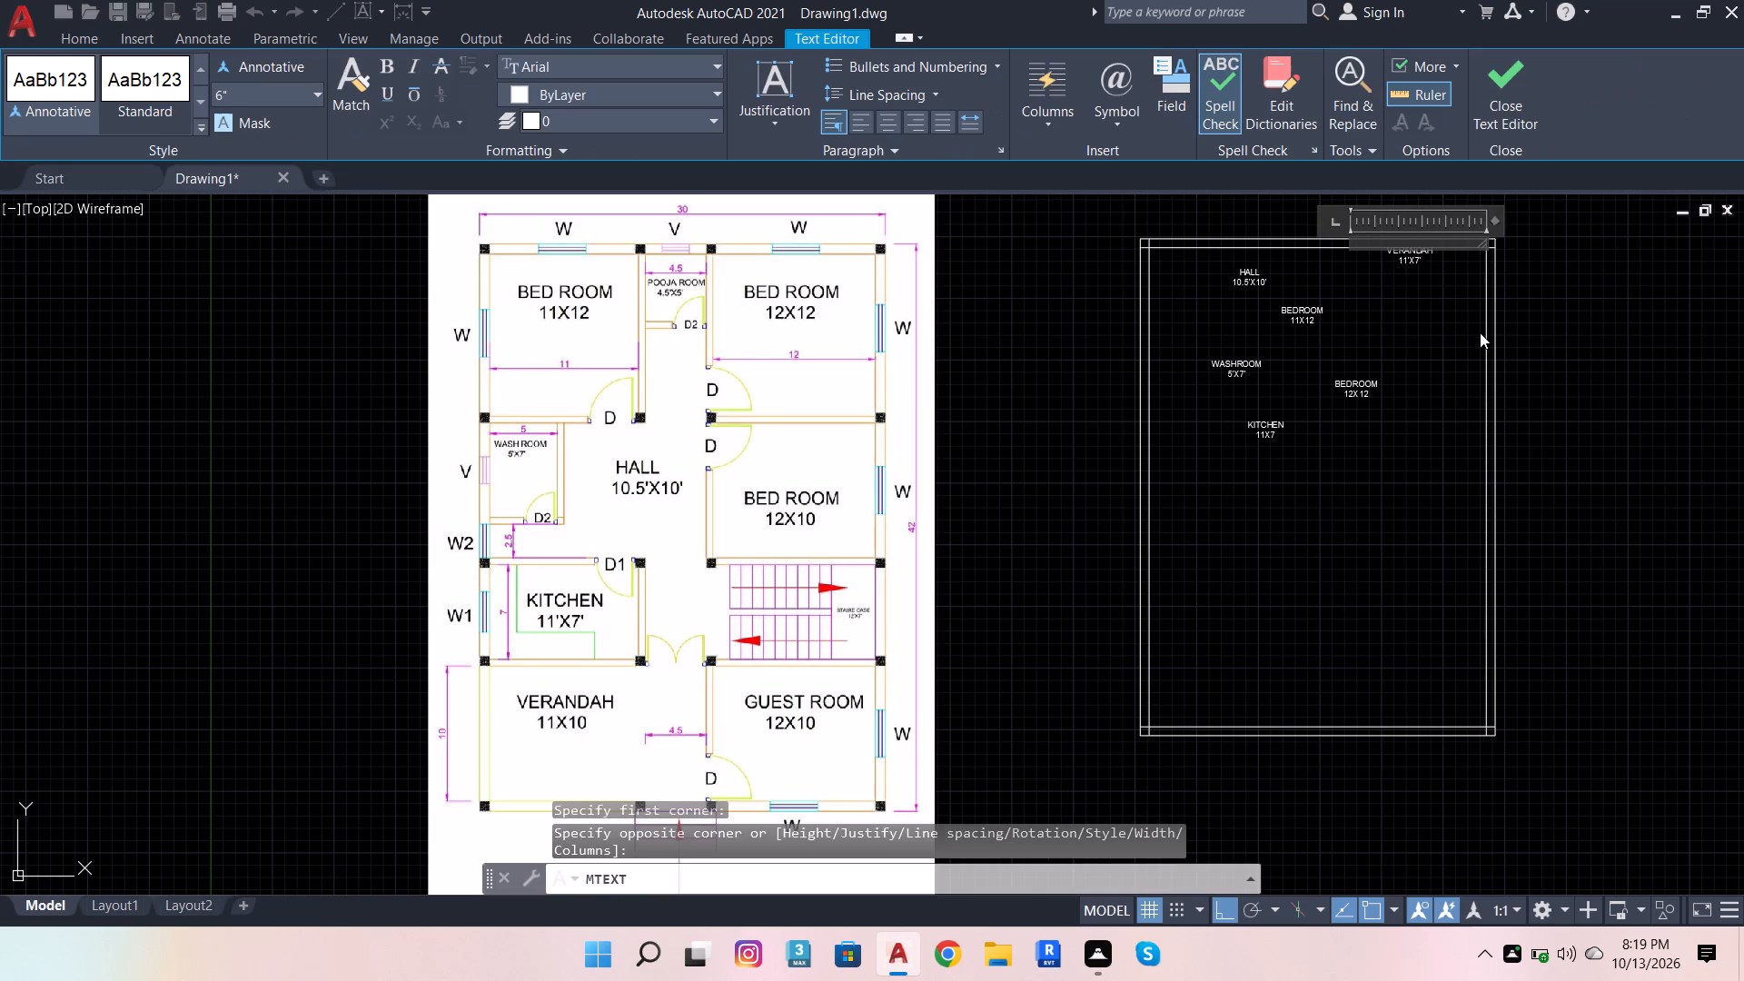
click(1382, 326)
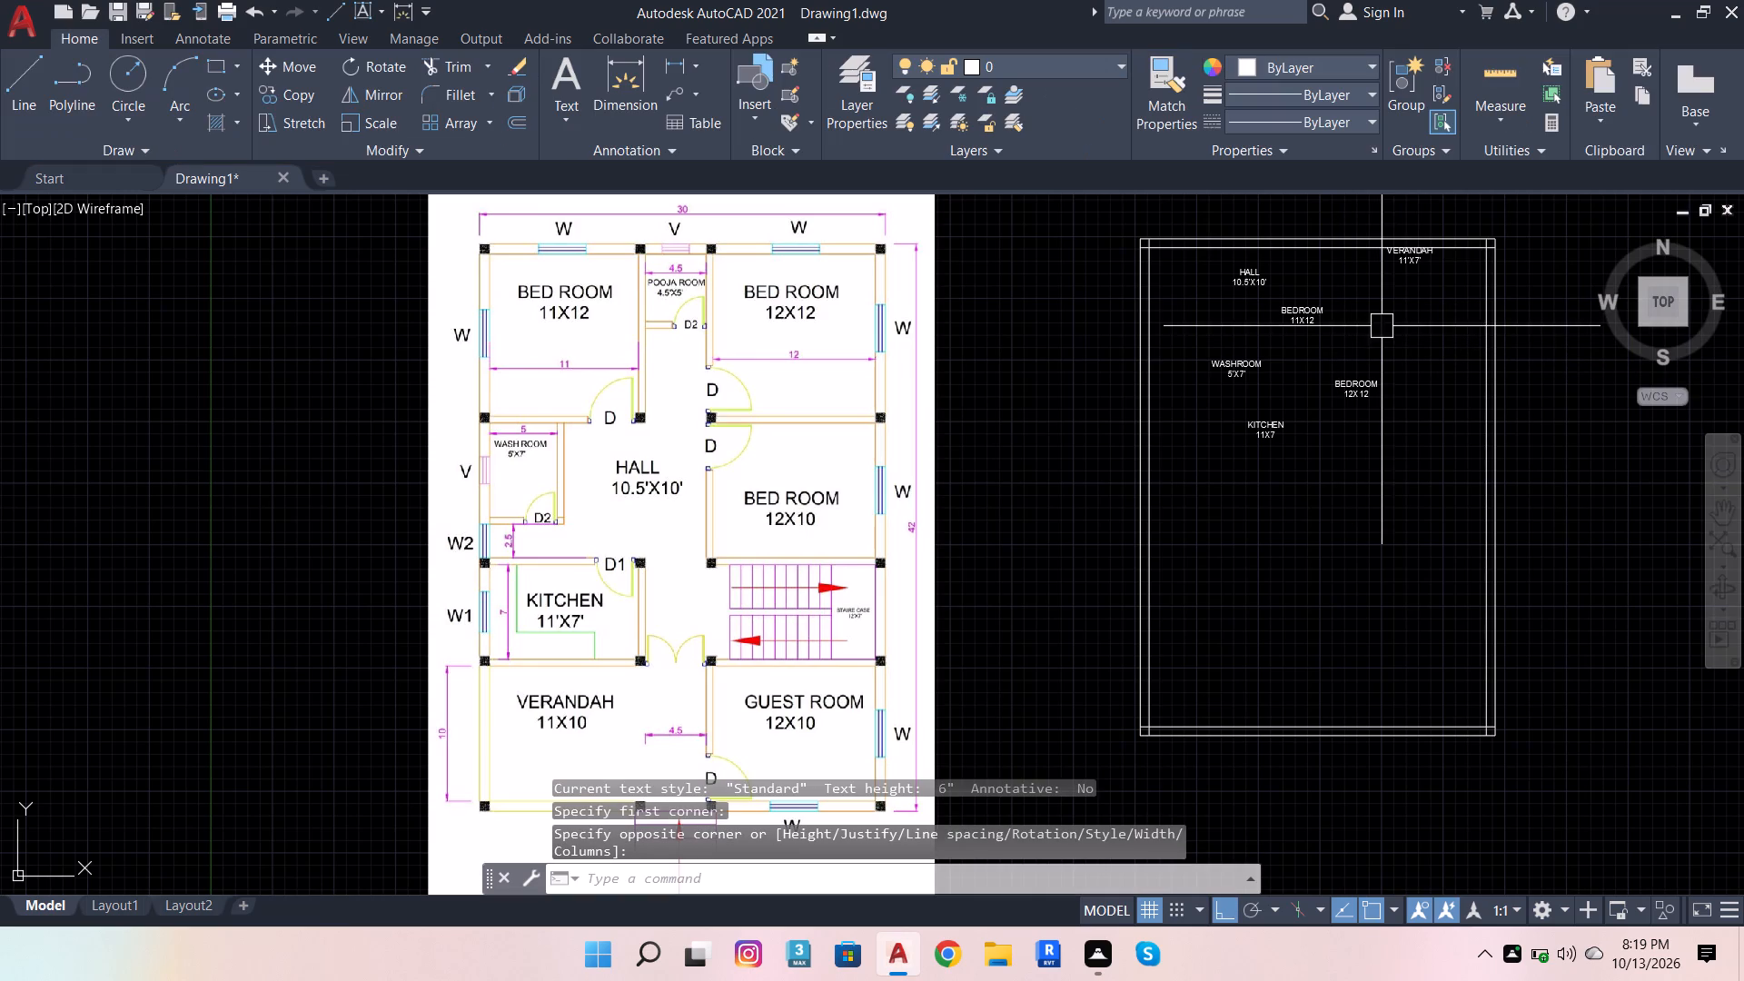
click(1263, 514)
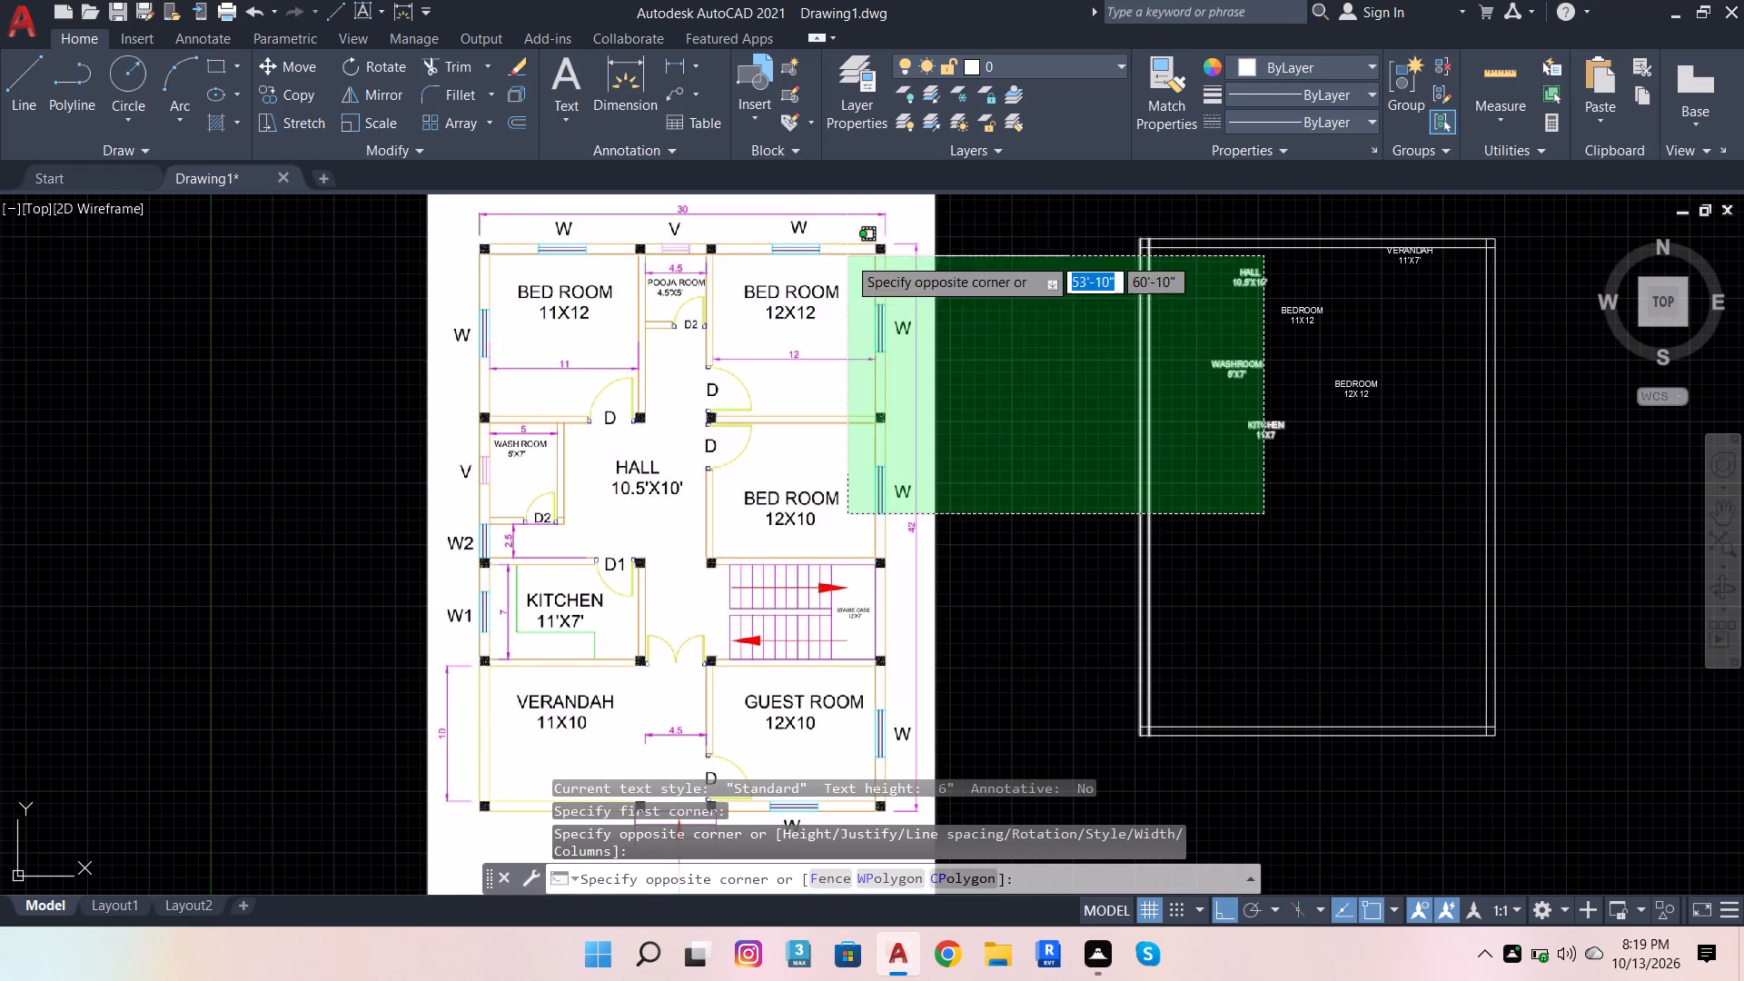
Add a centred multiline text label reading GUEST ROOM with 12X10 on its second line, below the KITCHEN label.
click(585, 72)
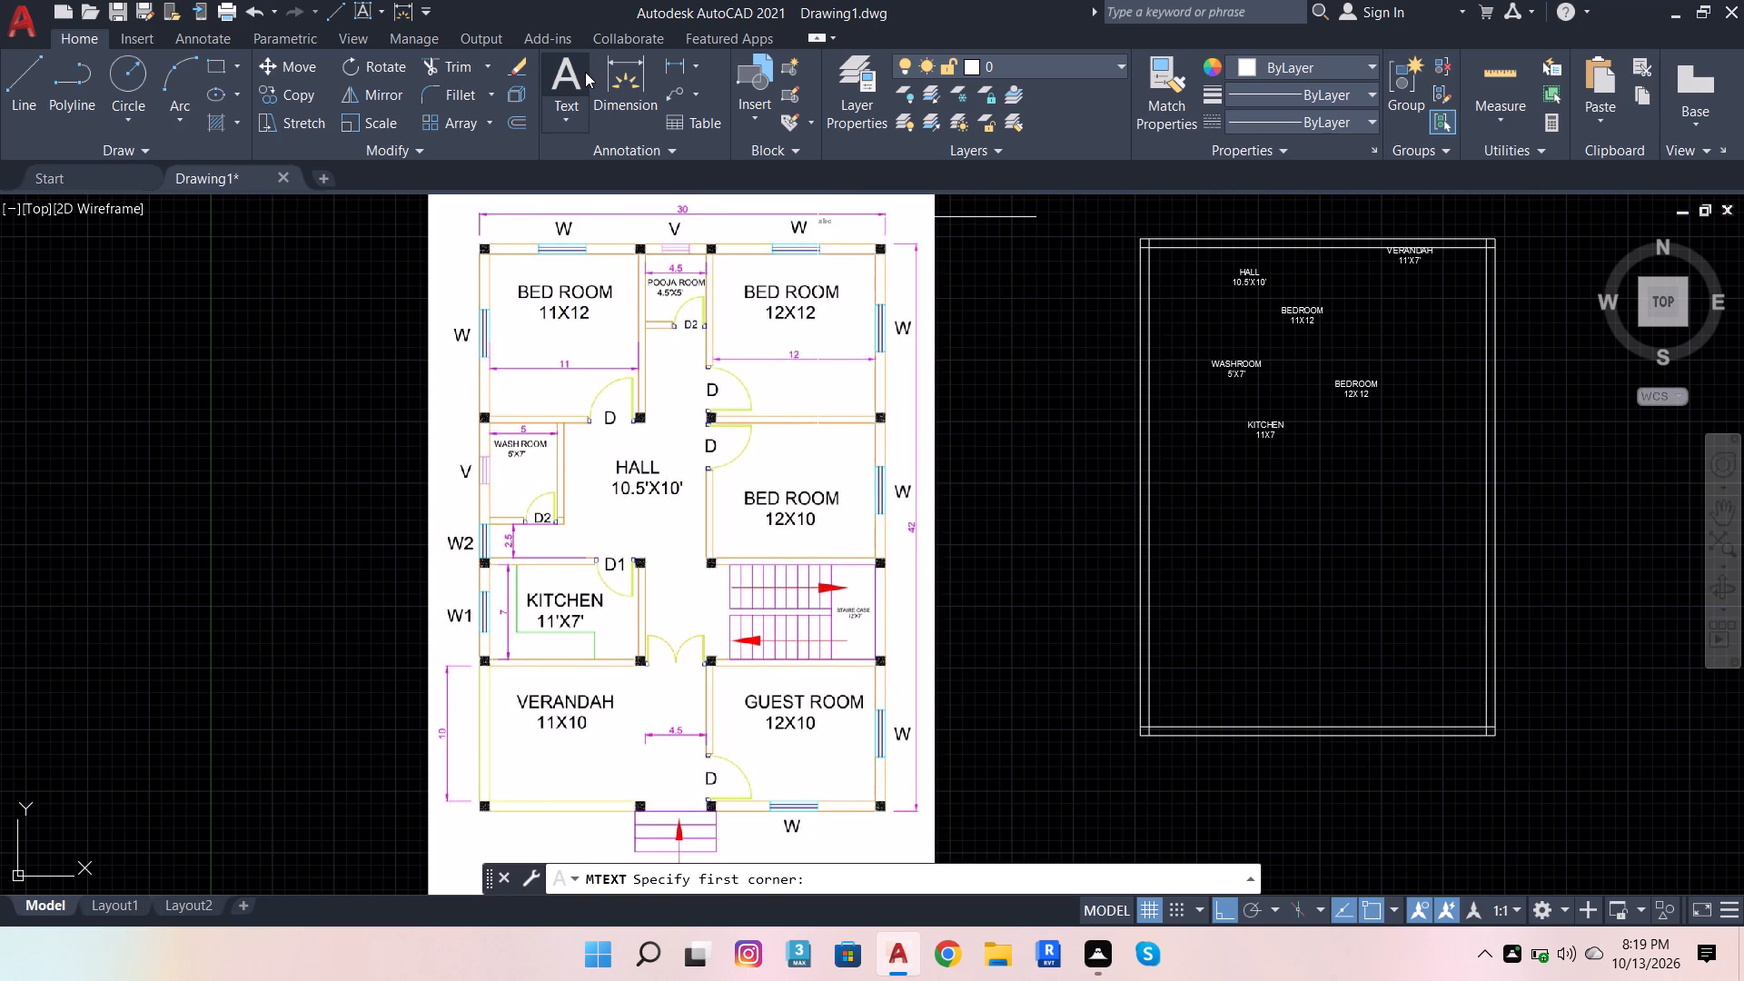
click(585, 72)
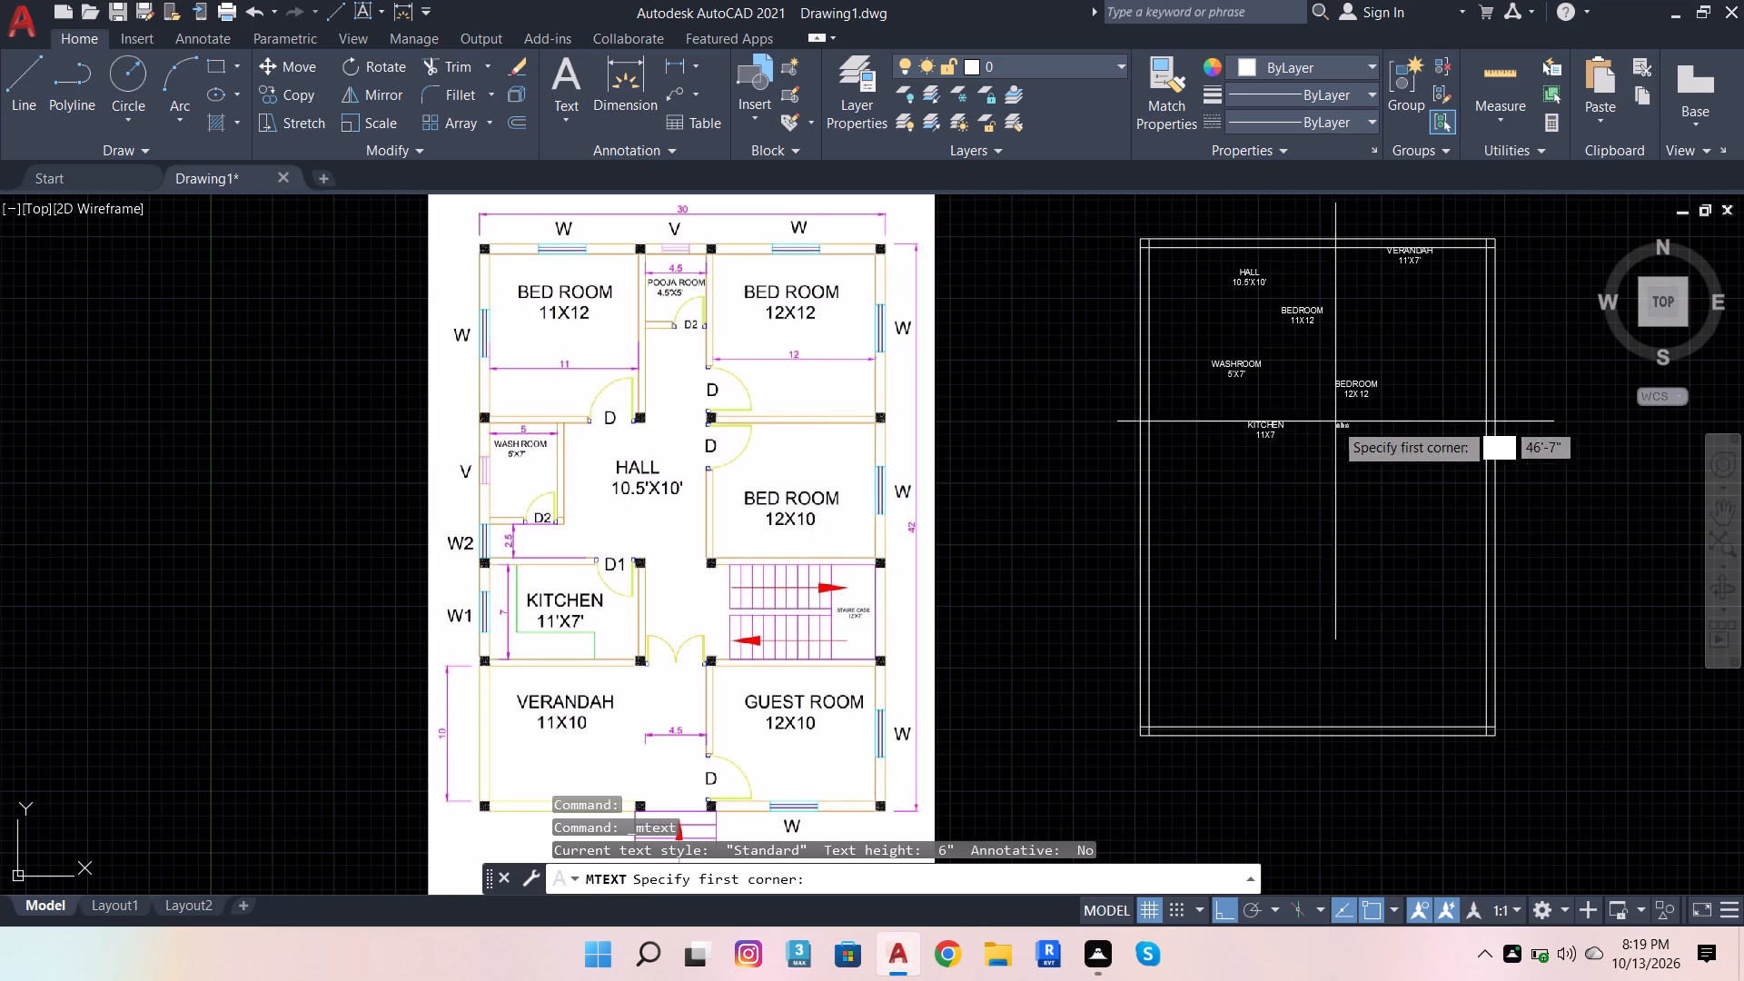
drag(1191, 481, 1194, 481)
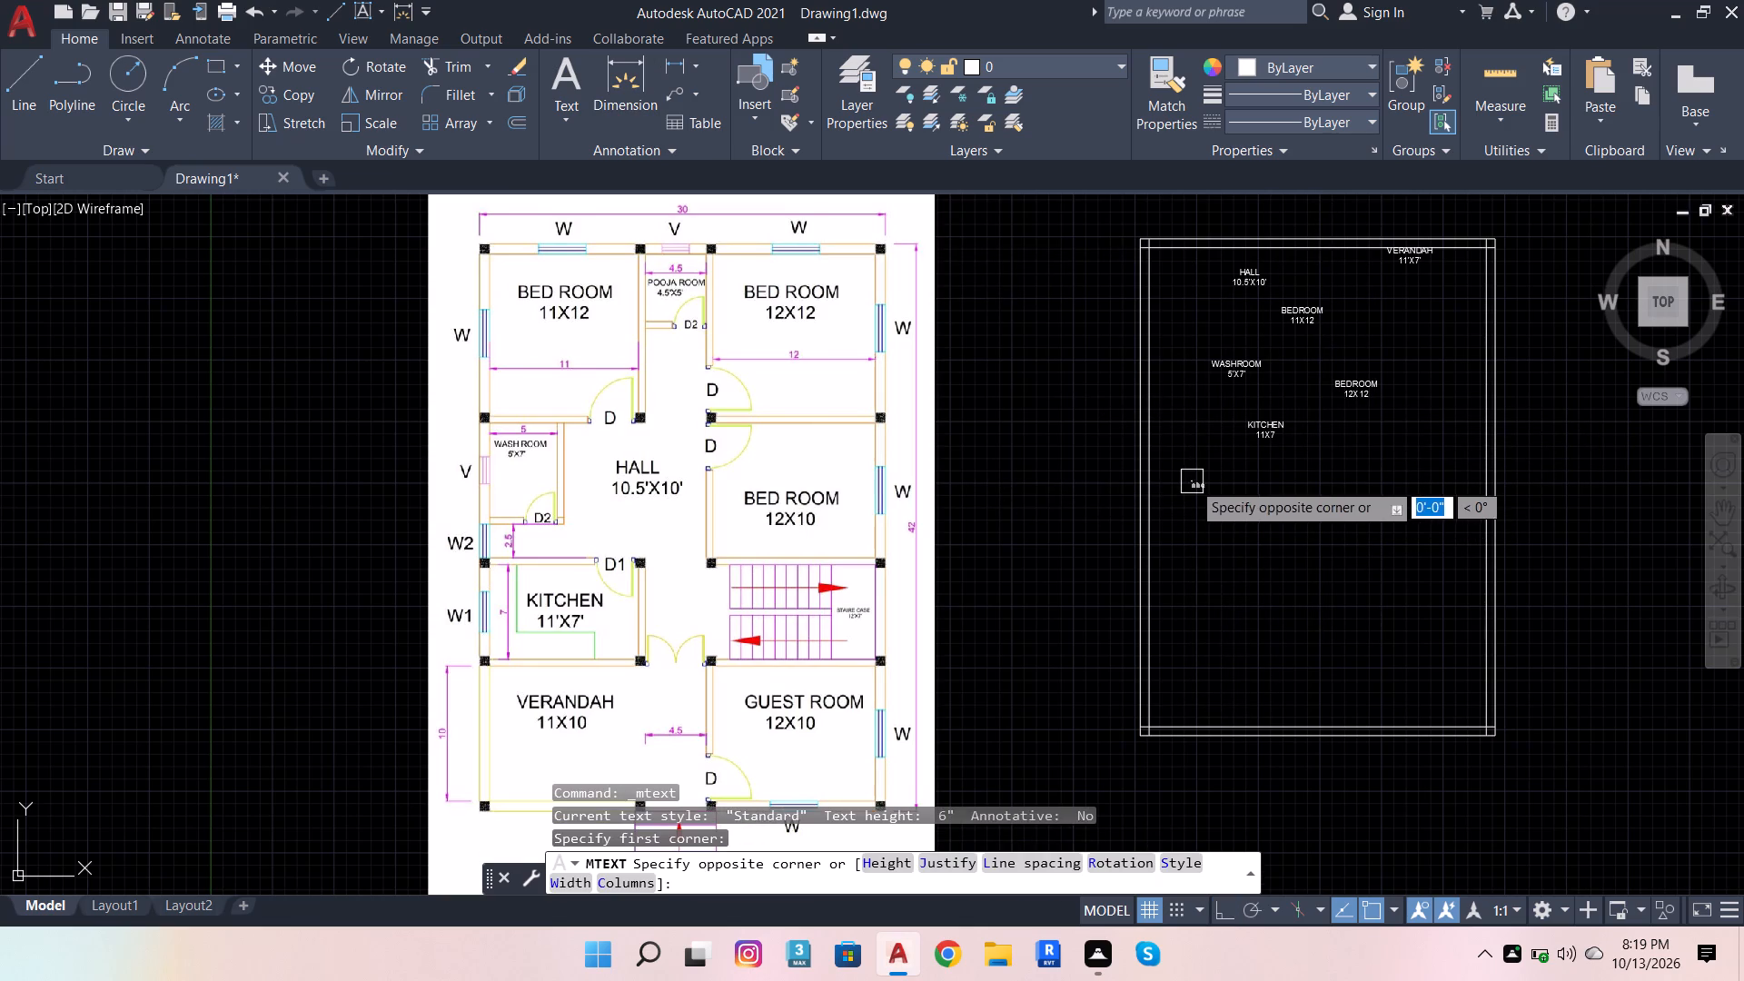
drag(1194, 481, 1387, 540)
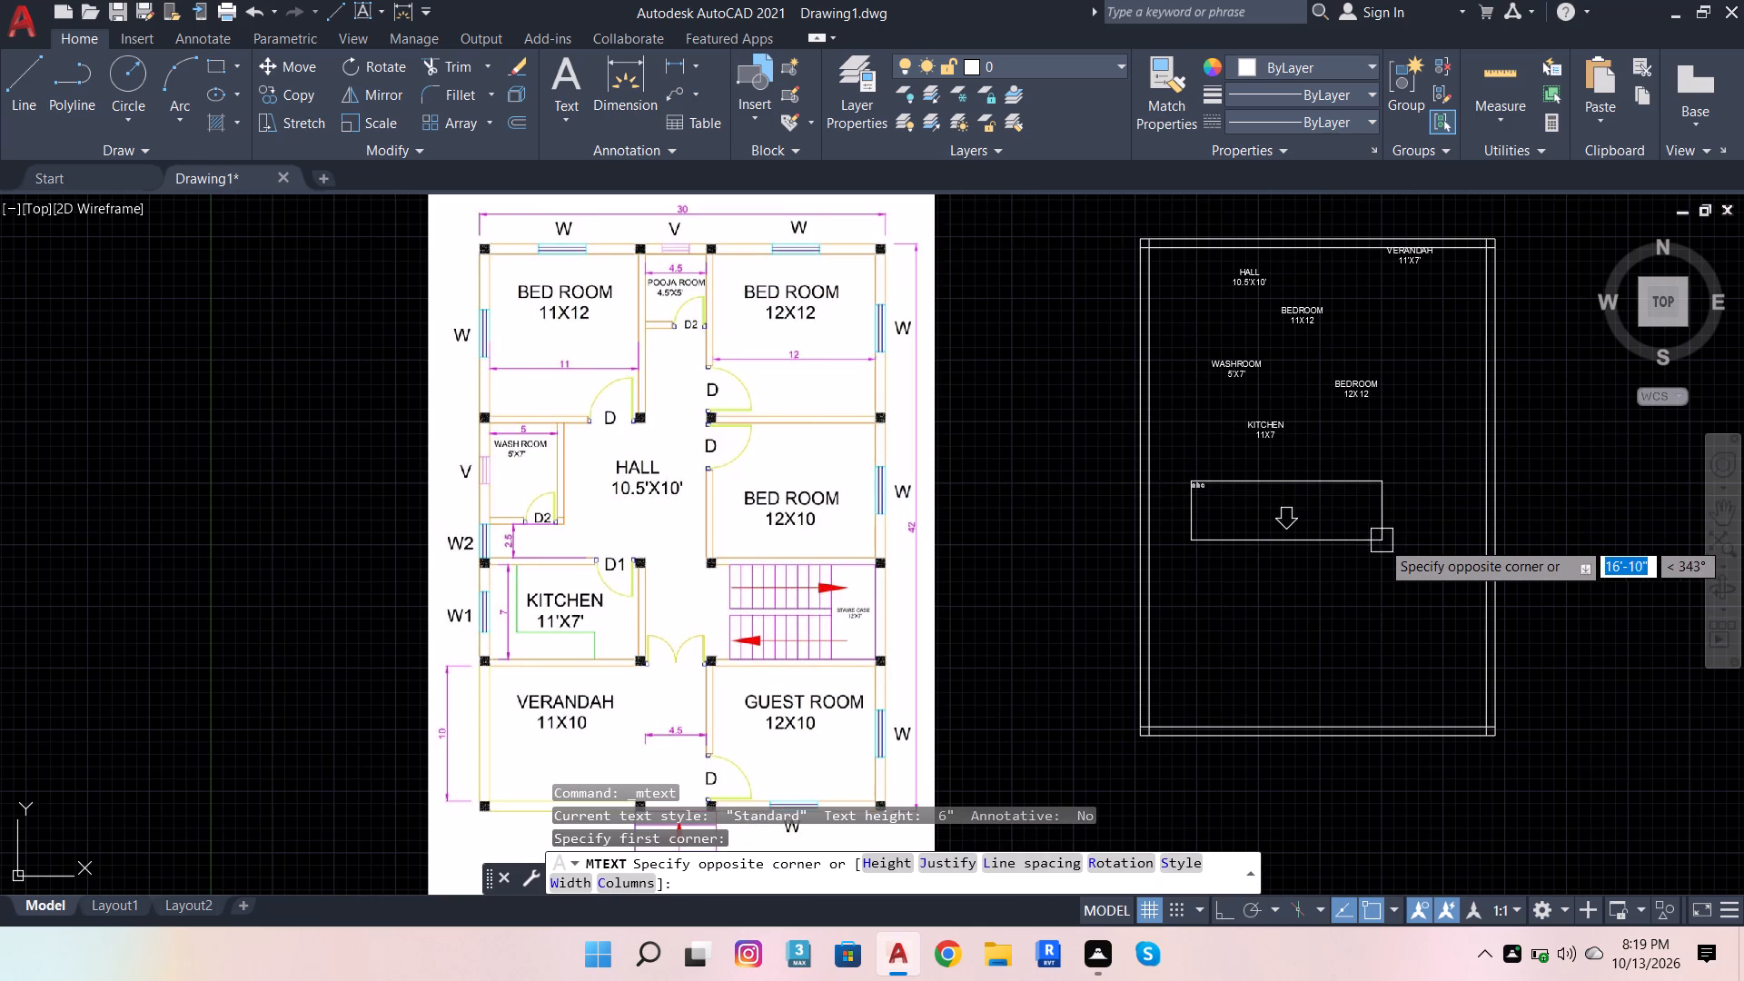
click(1387, 524)
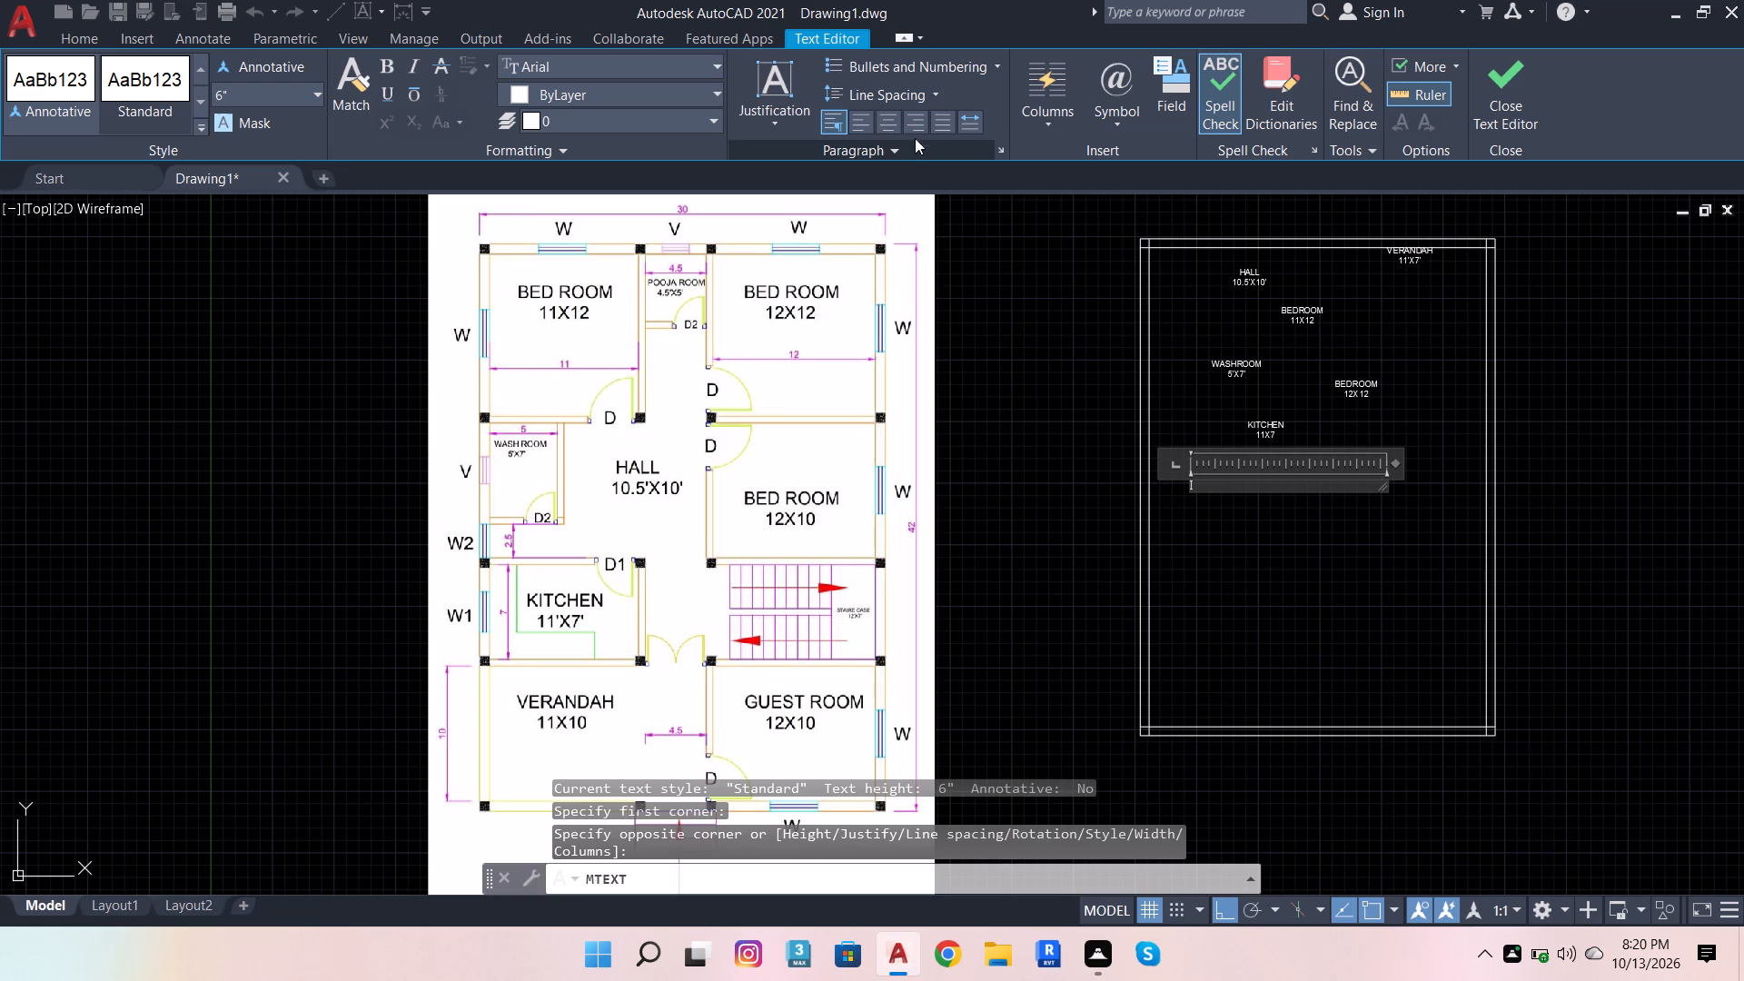
click(894, 121)
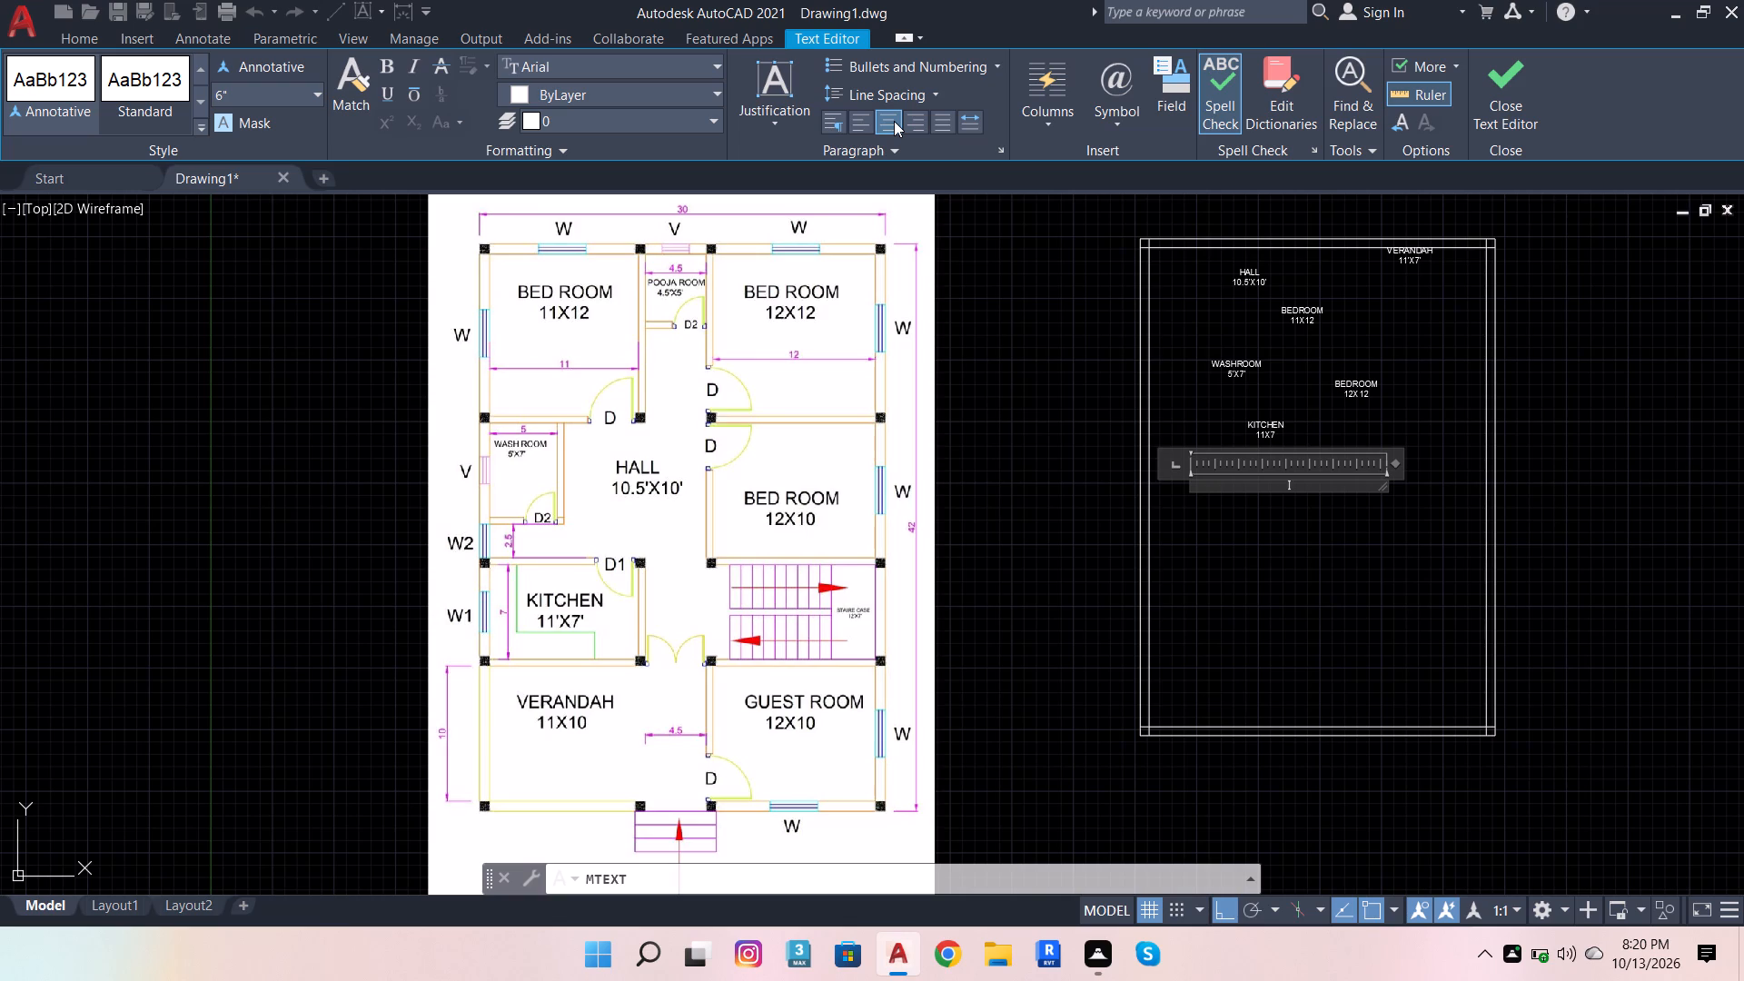
text(GUEST)
key(space)
text(ROOM)
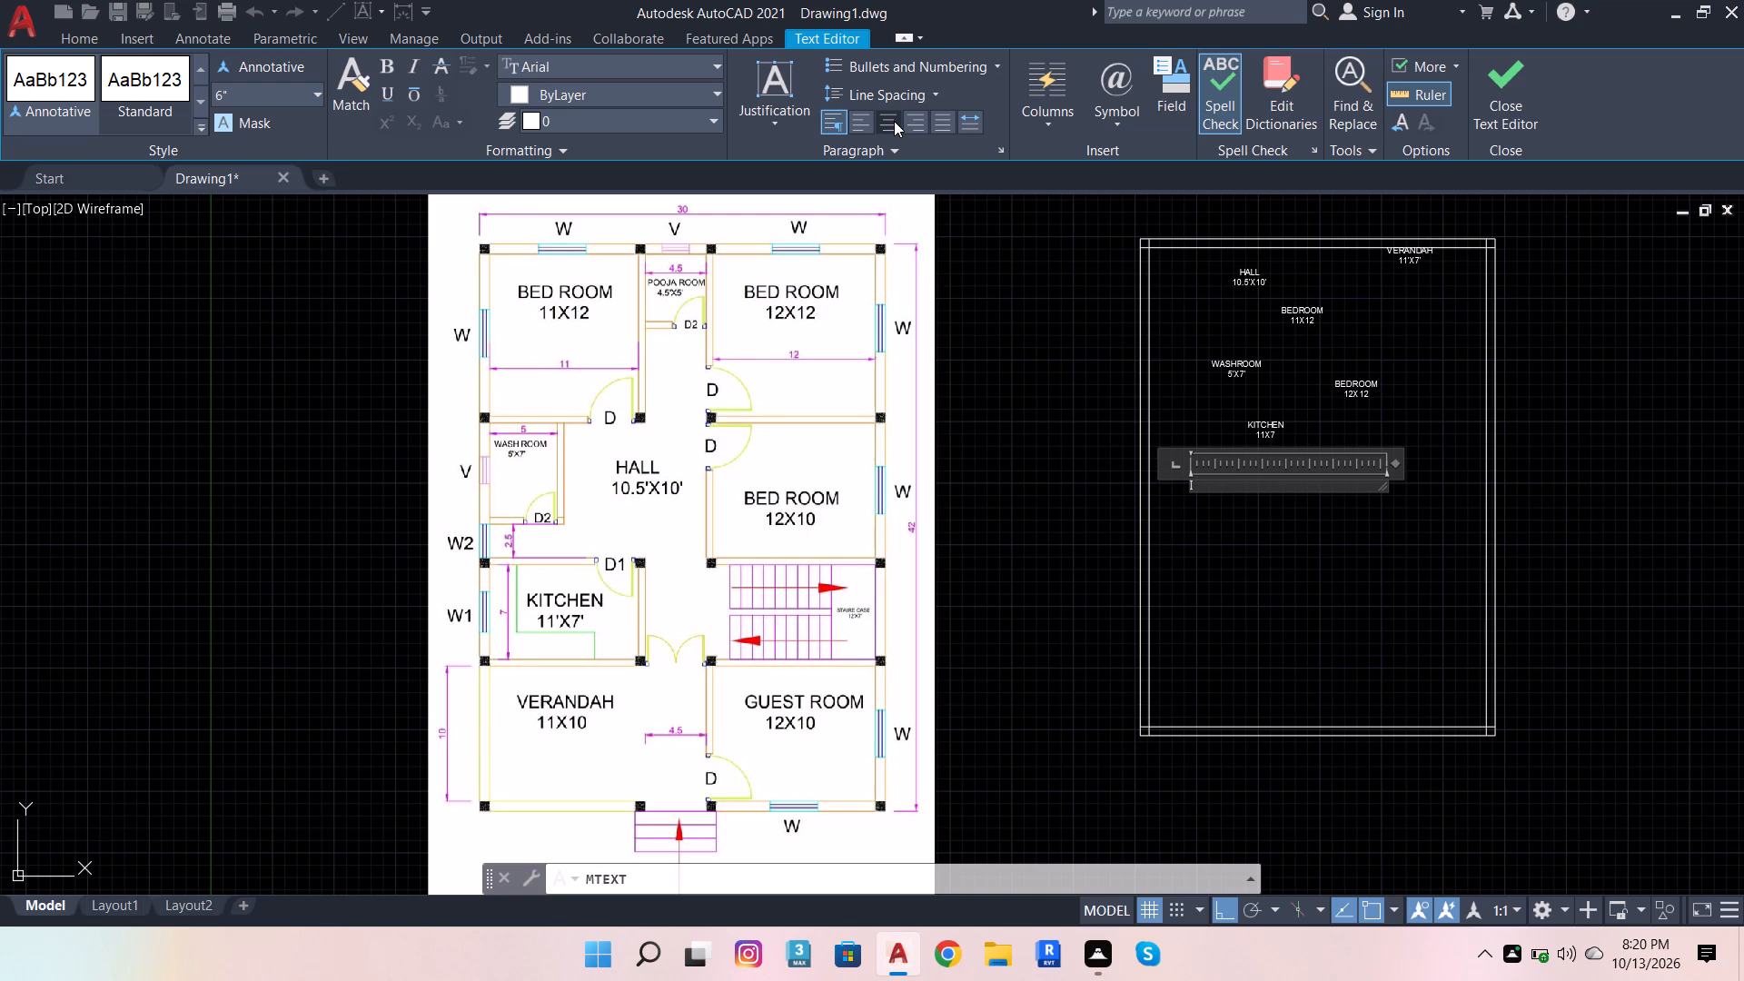
click(894, 121)
click(1261, 484)
text(GUEST)
key(space)
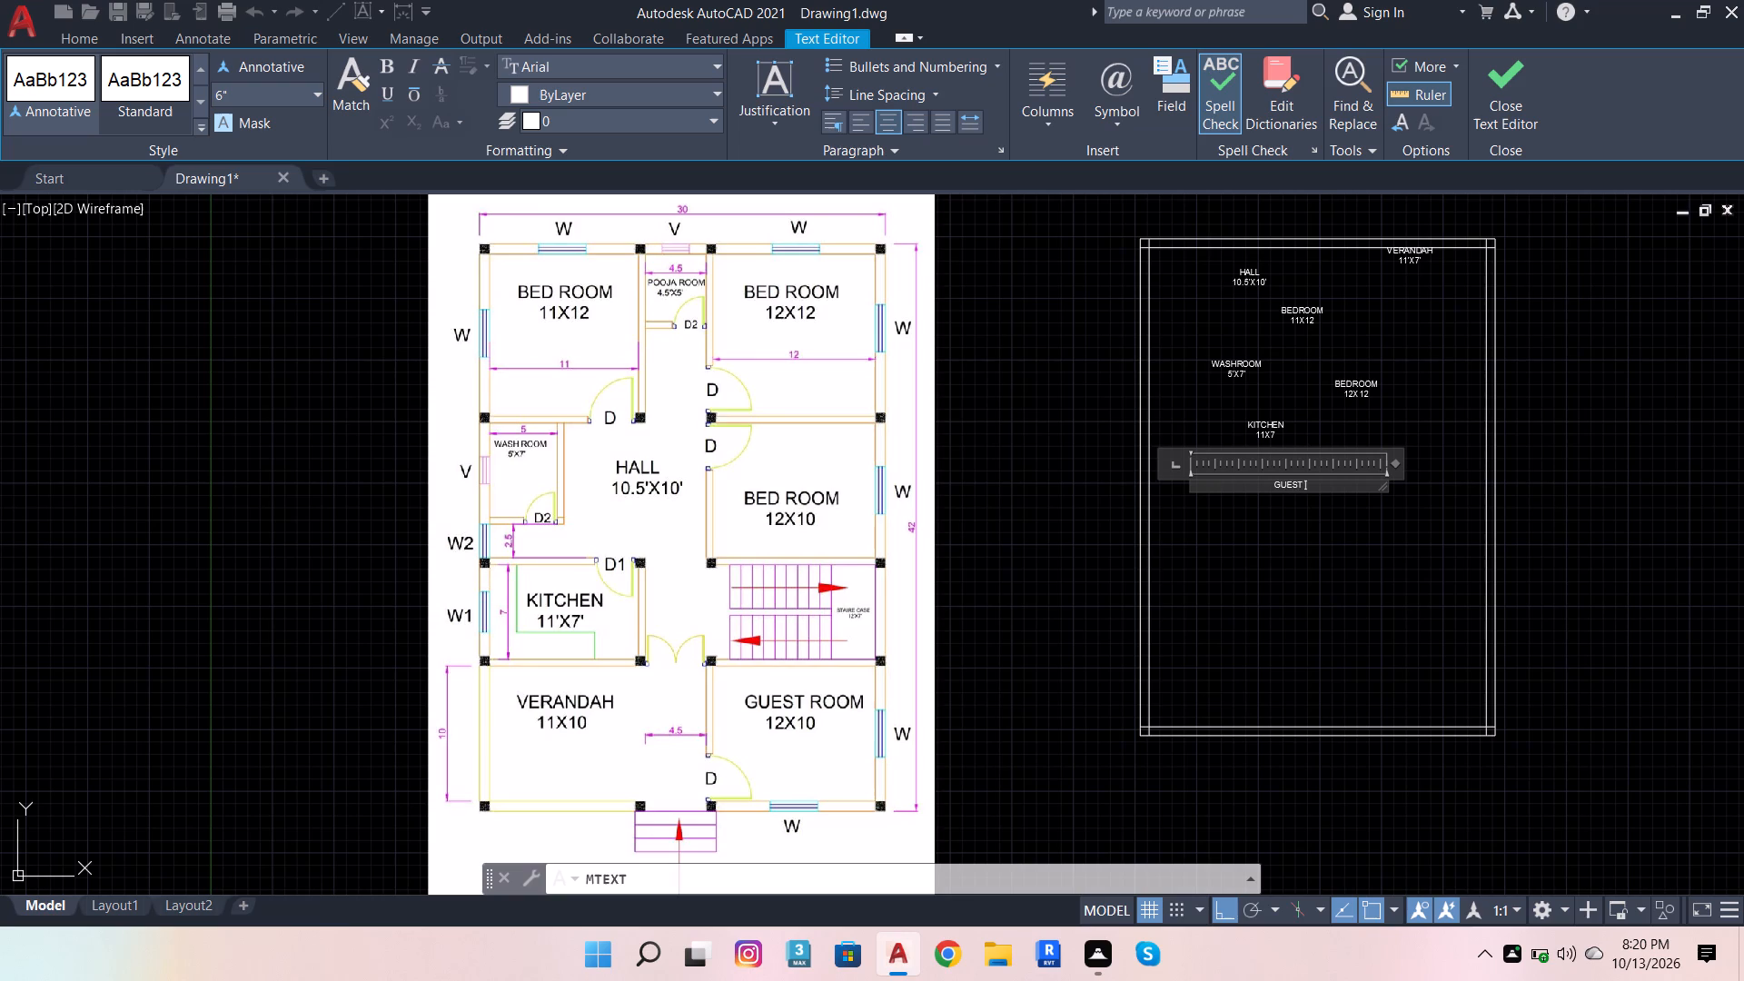
text(ROOM)
key(shift+Return)
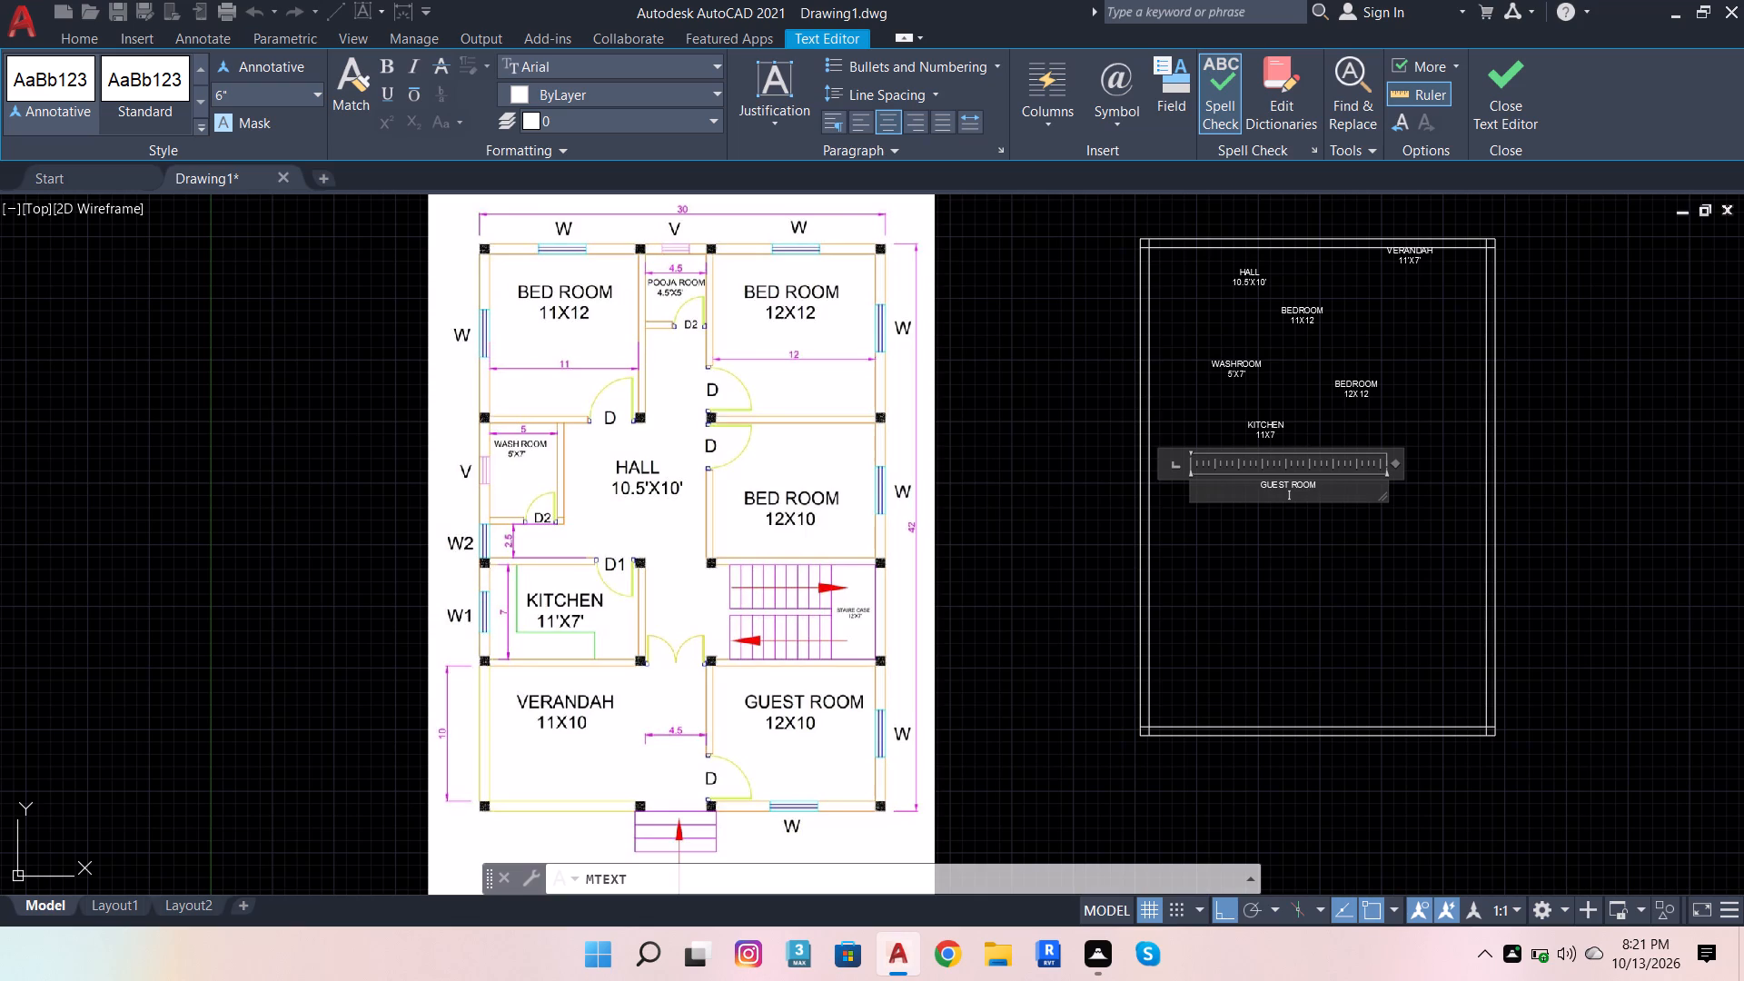
text(12)
key(x)
text(10)
click(1415, 563)
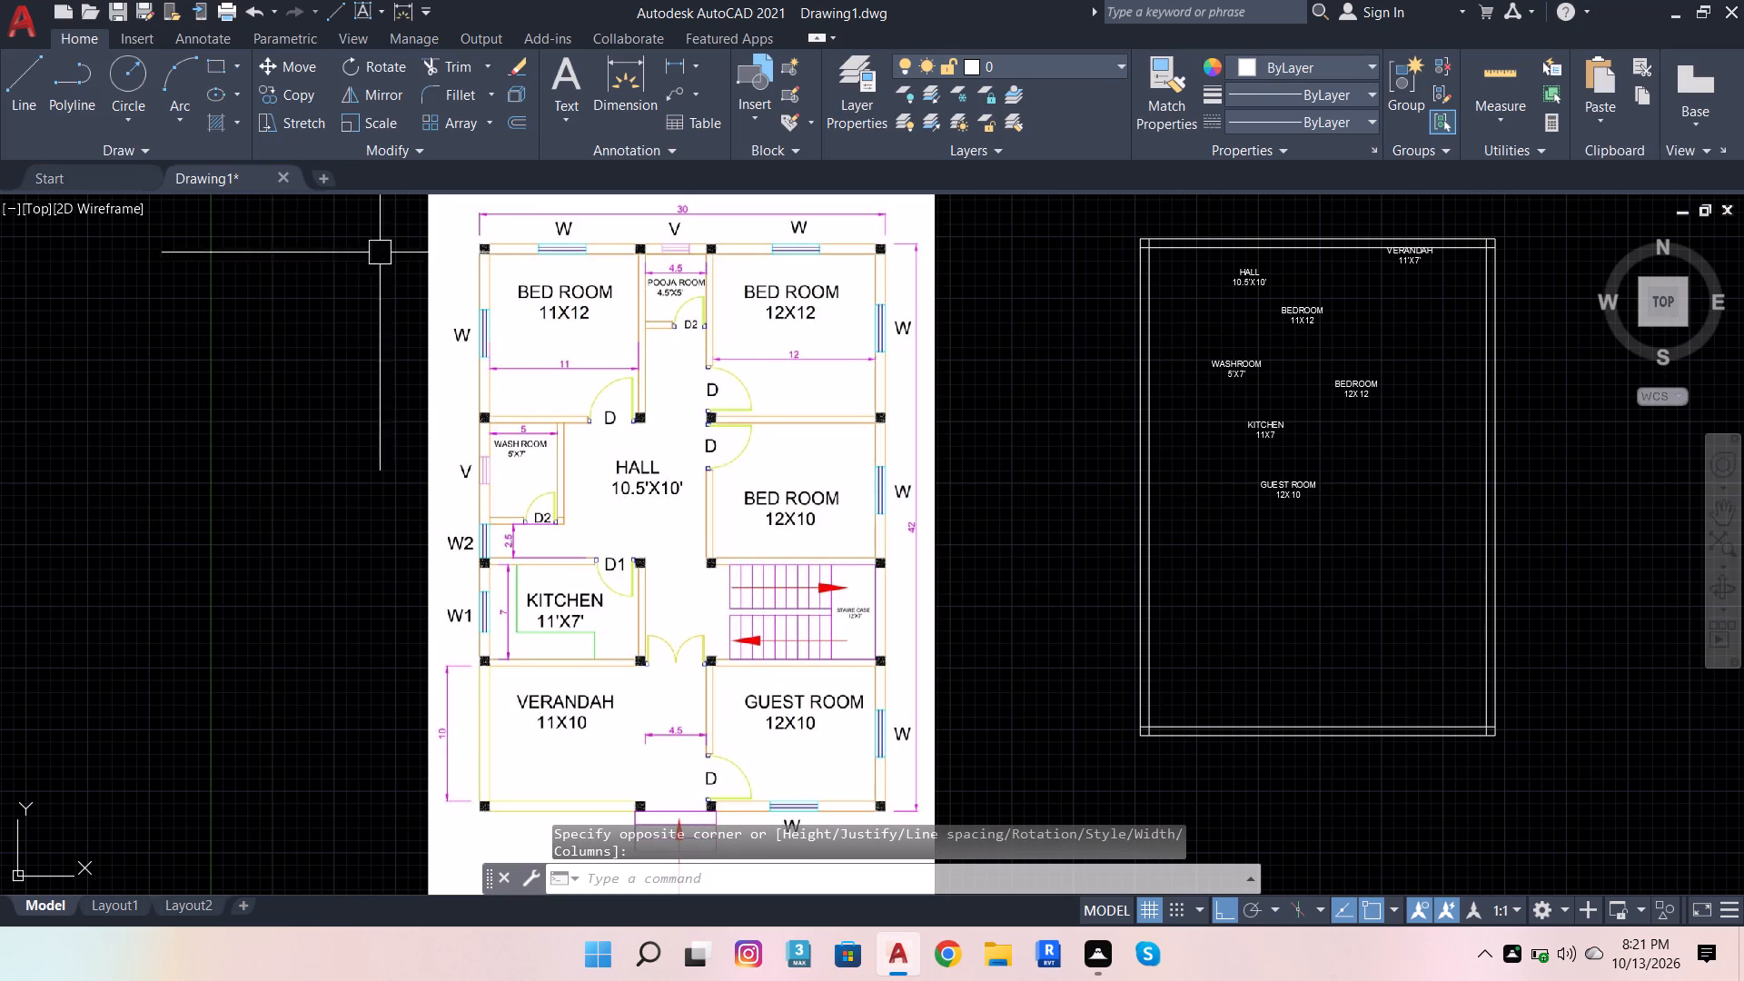
Start another multiline text label with centred text, in a box just below the GUEST ROOM label.
click(548, 98)
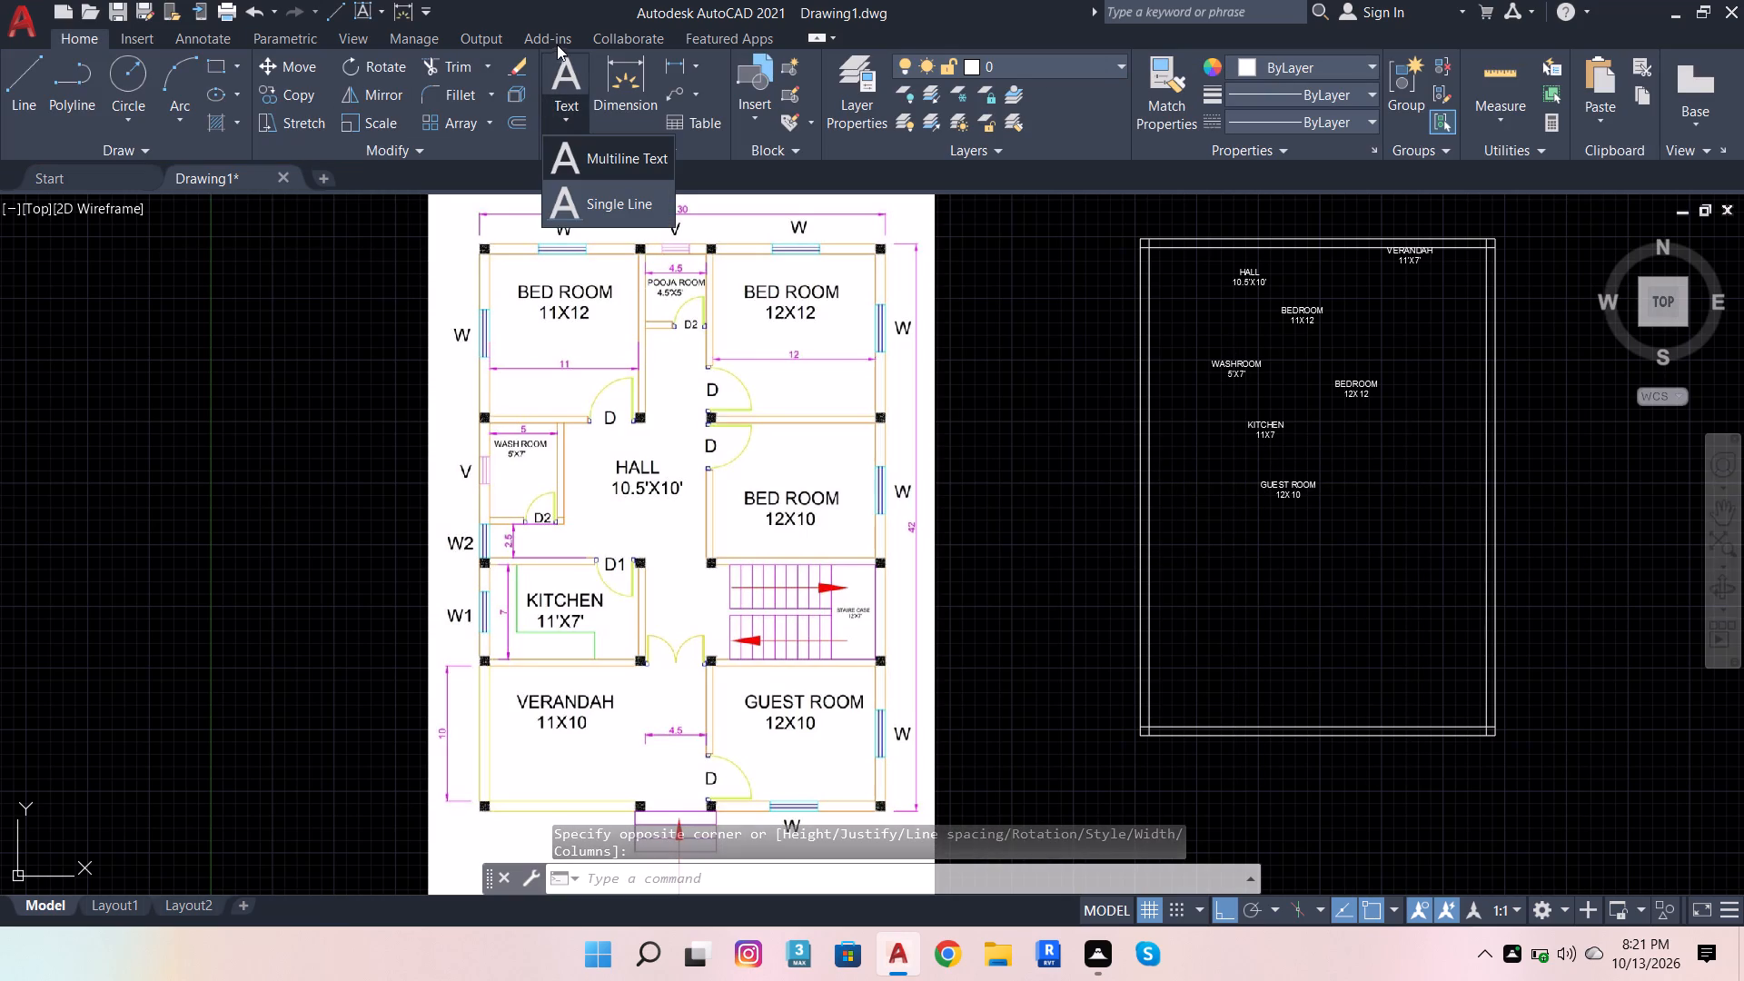
click(560, 79)
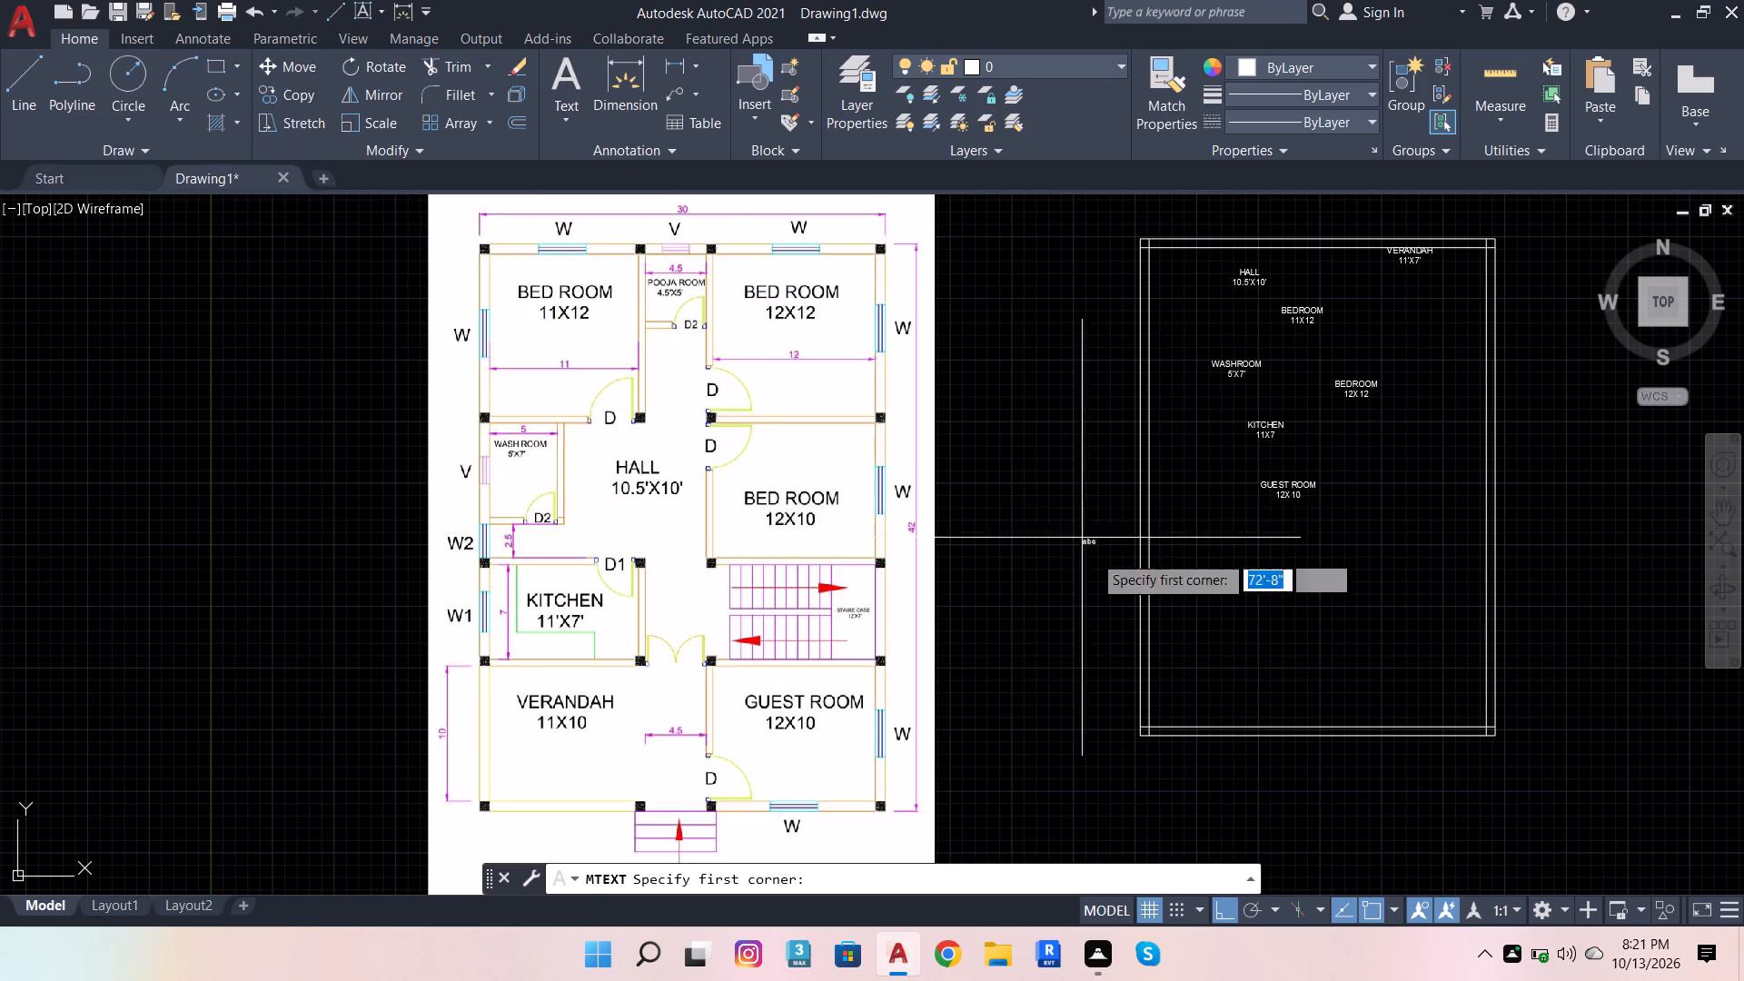
drag(1213, 539, 1324, 523)
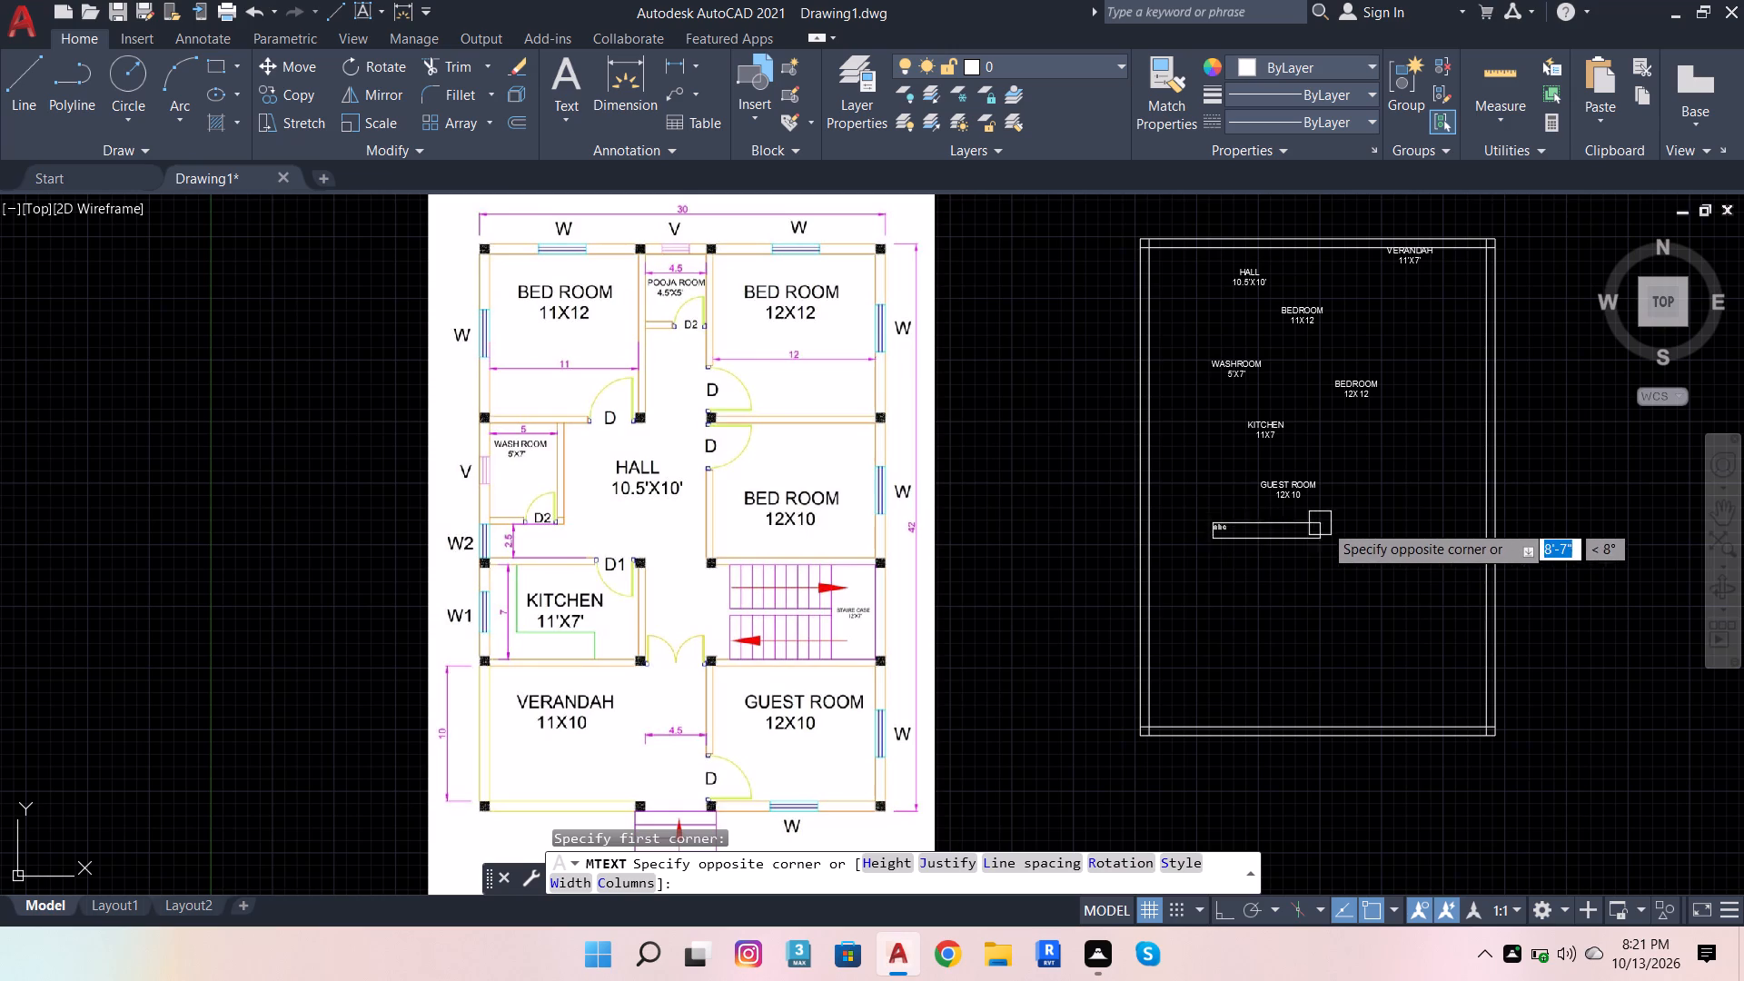
drag(1324, 523, 1432, 555)
click(1432, 554)
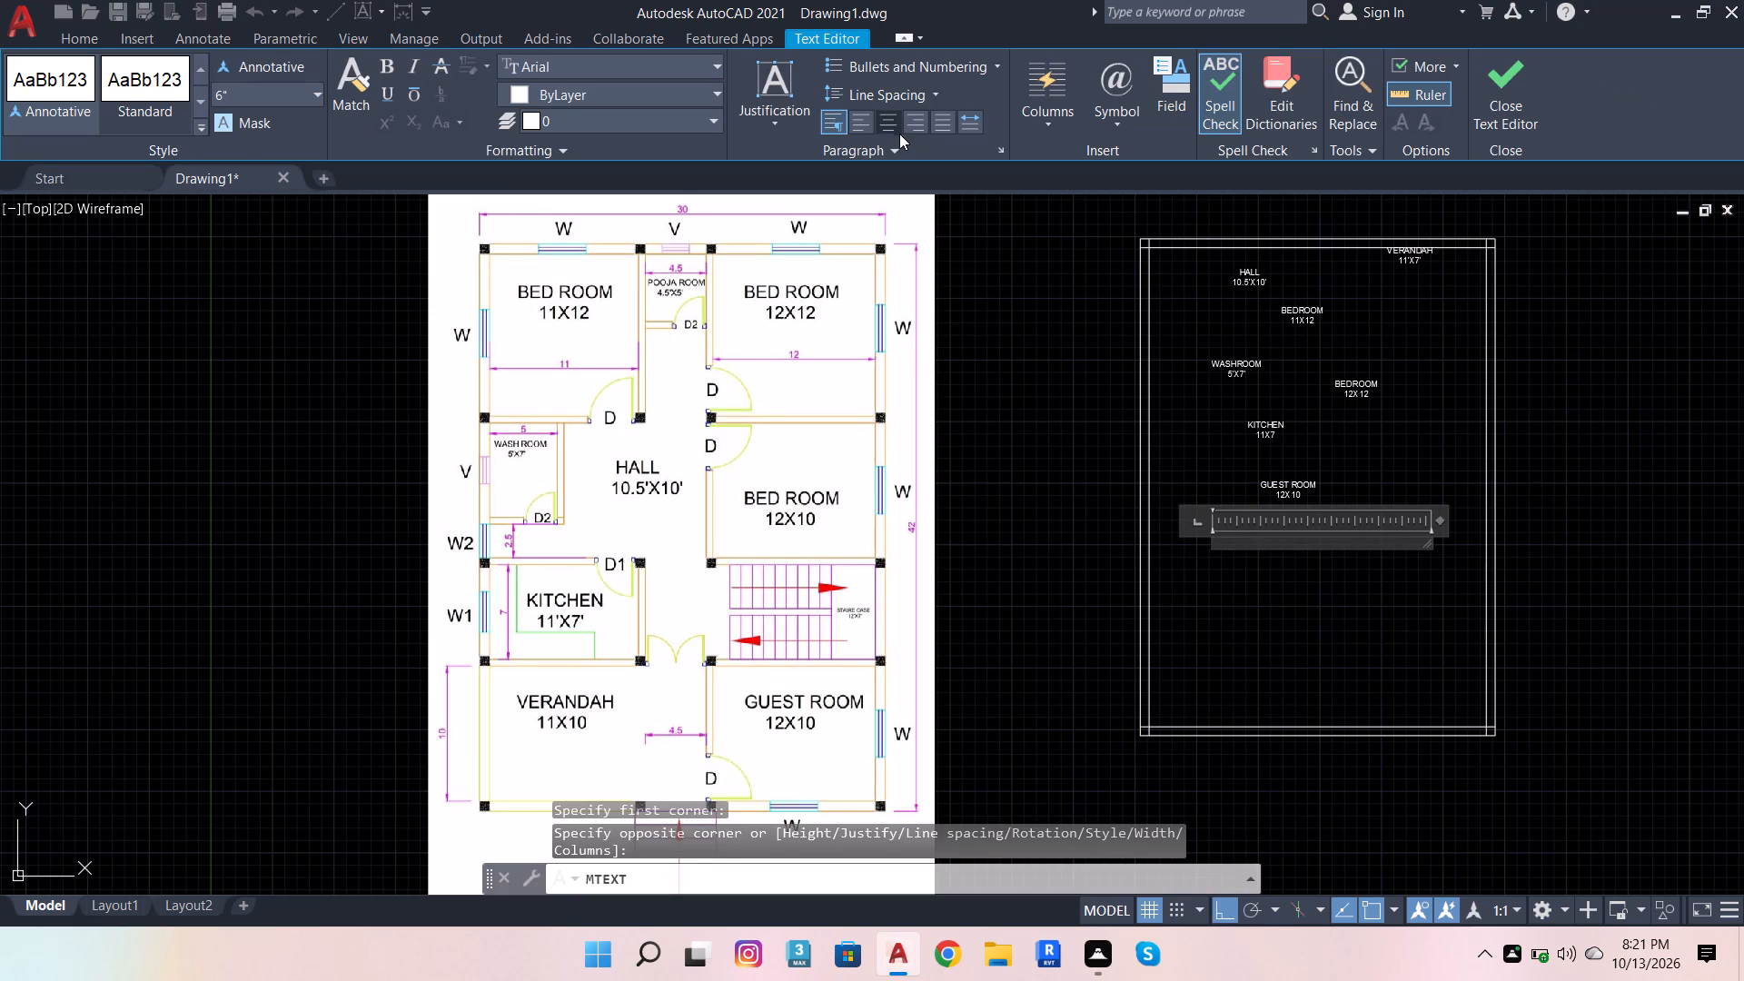
click(899, 132)
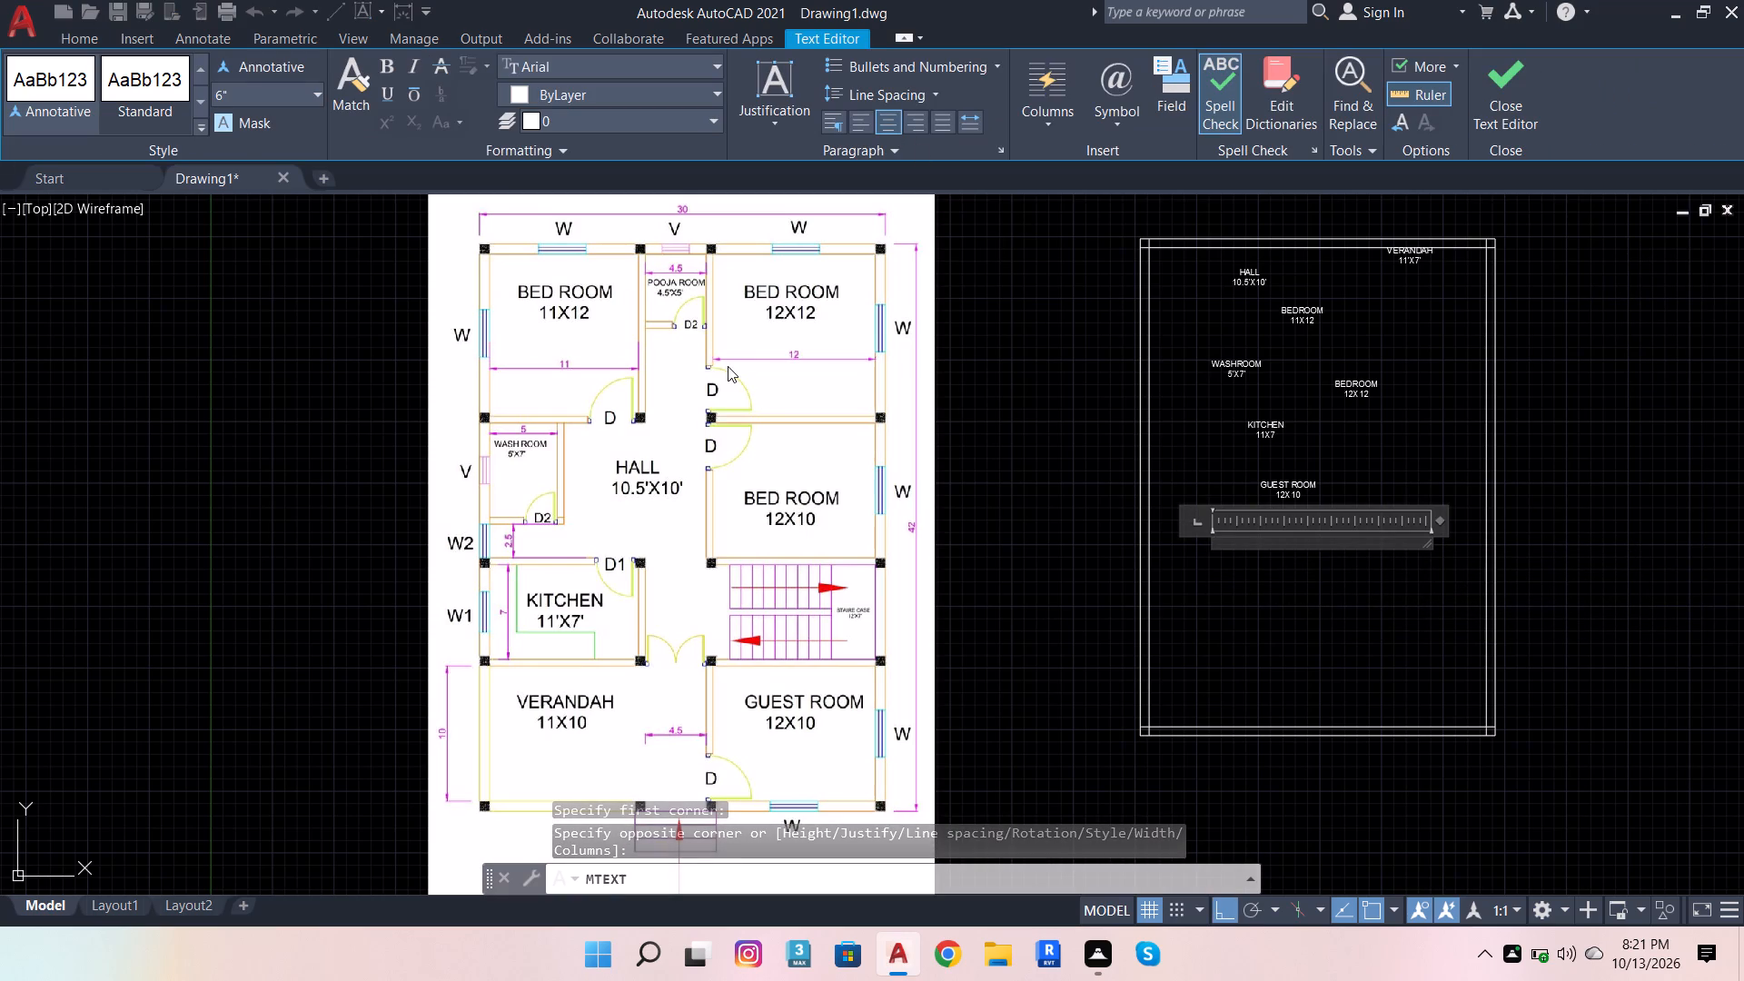
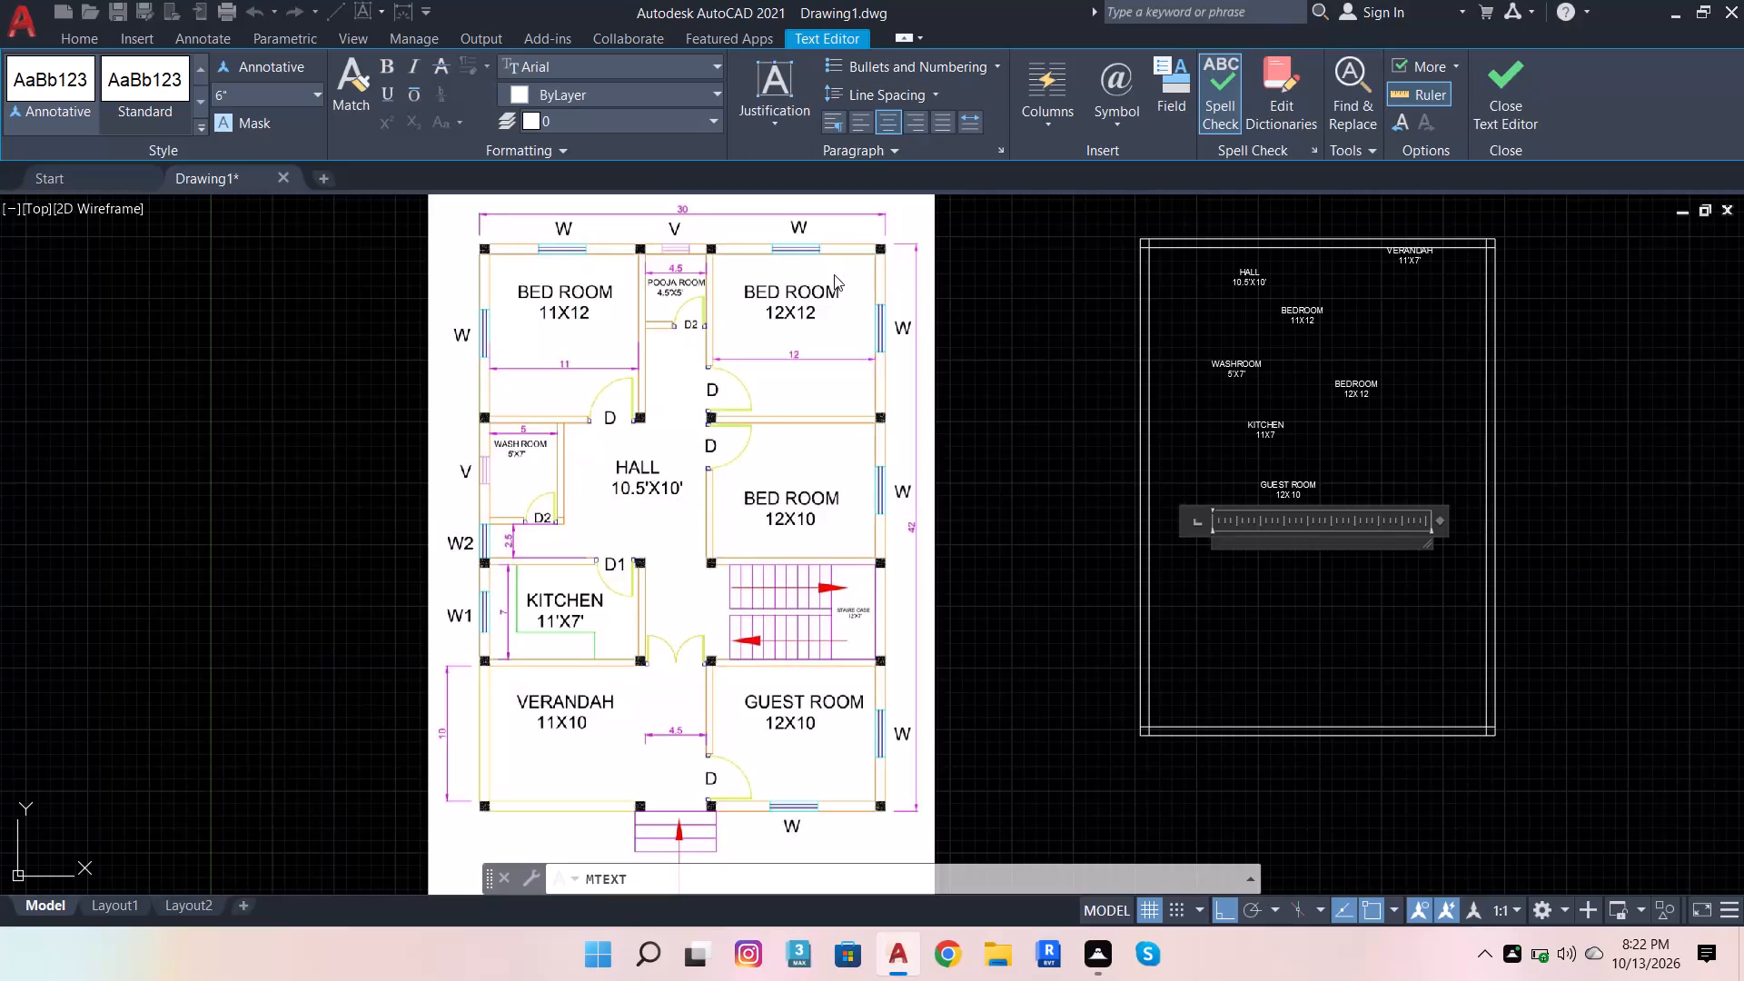
Enter POOJA ROOM as the first line of the open text label below GUEST ROOM and start a second line.
scroll(806, 401, down, 2)
scroll(806, 401, up, 4)
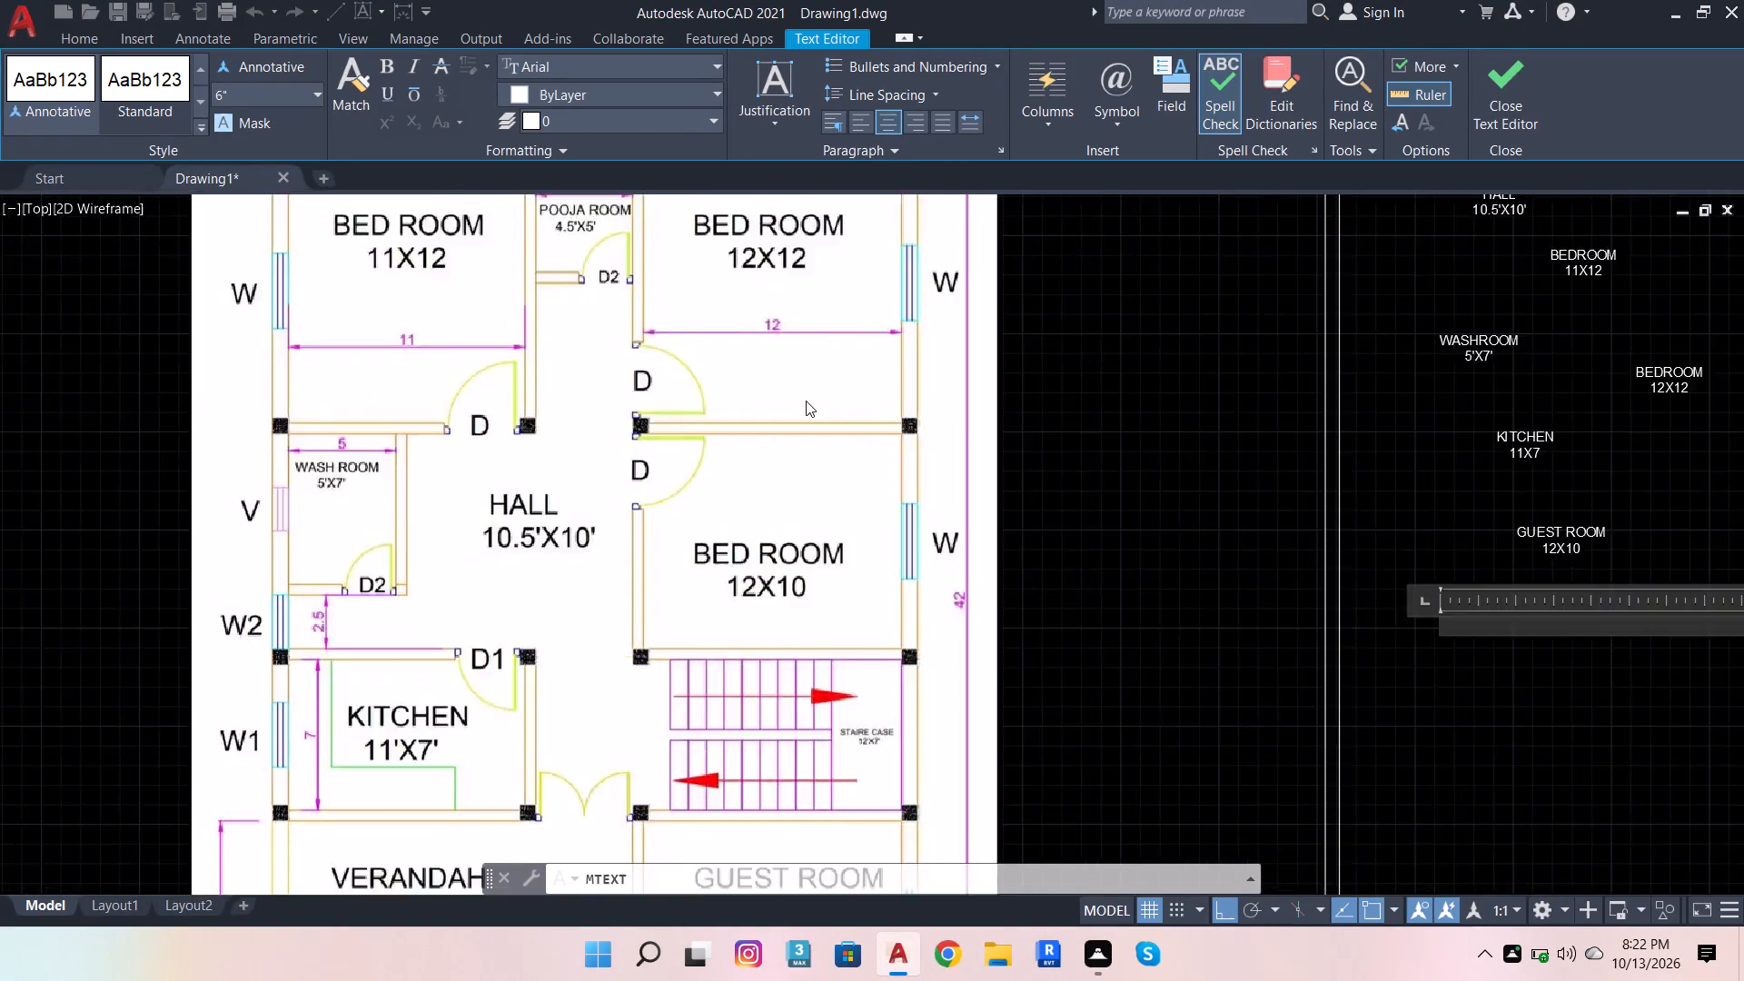
scroll(806, 401, down, 3)
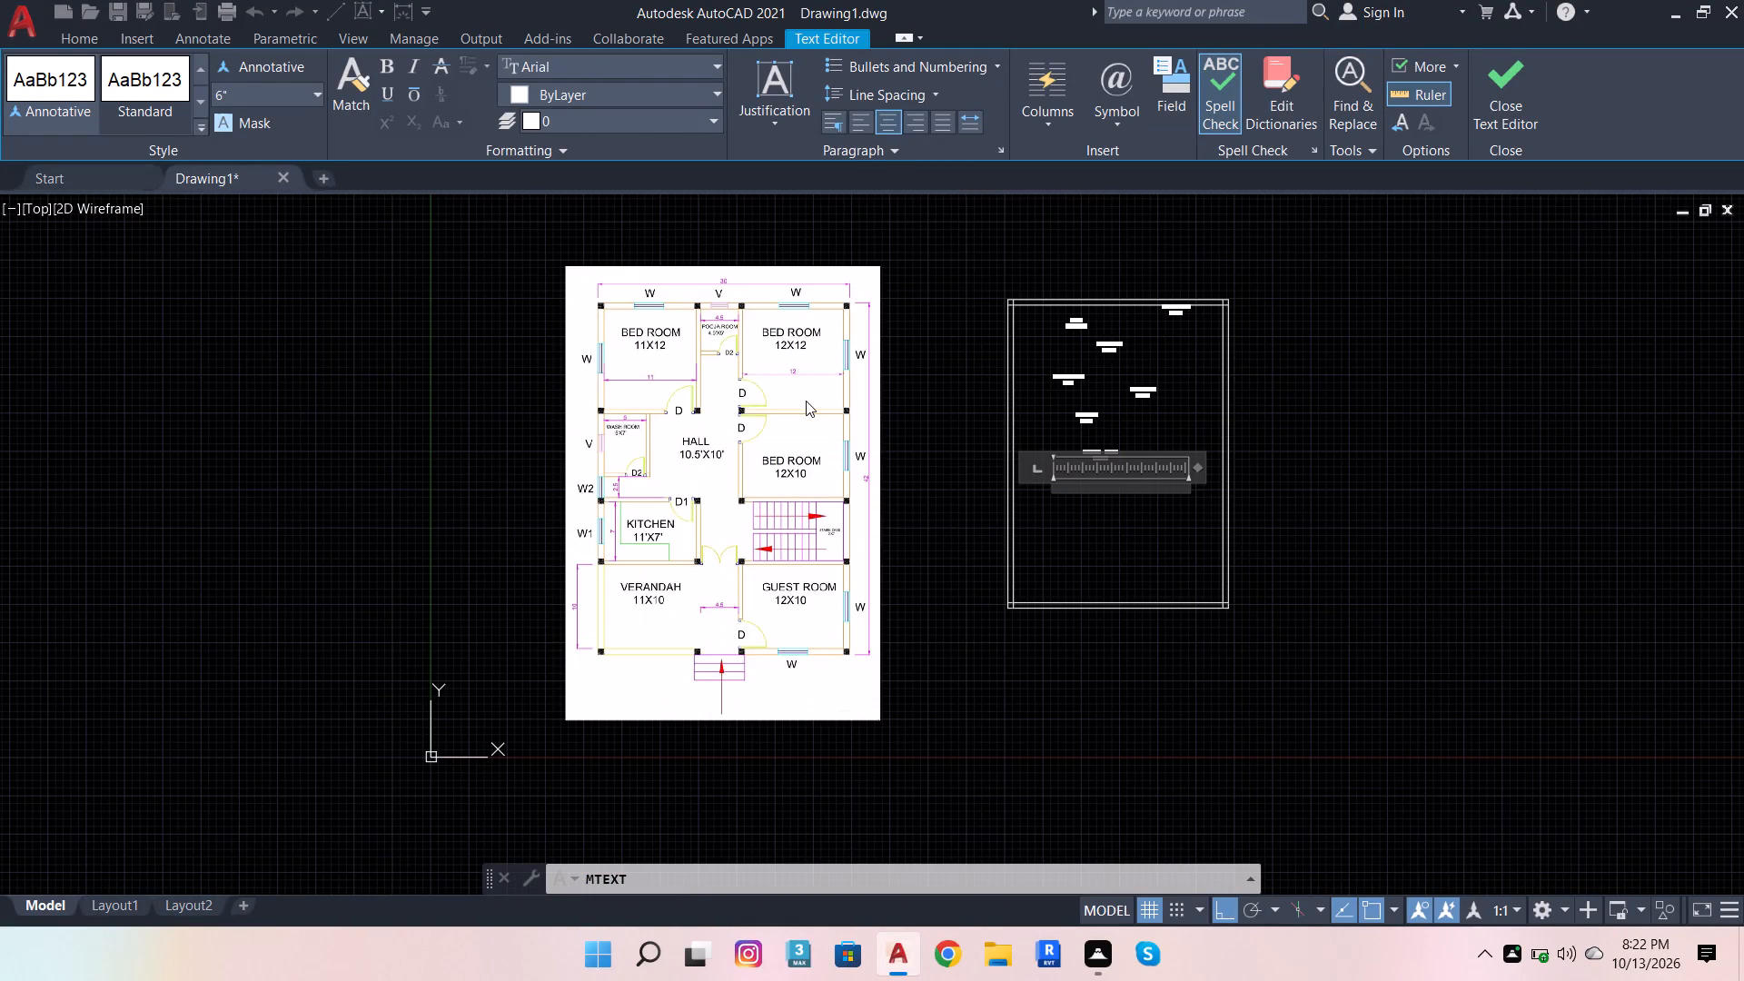
scroll(806, 401, up, 1)
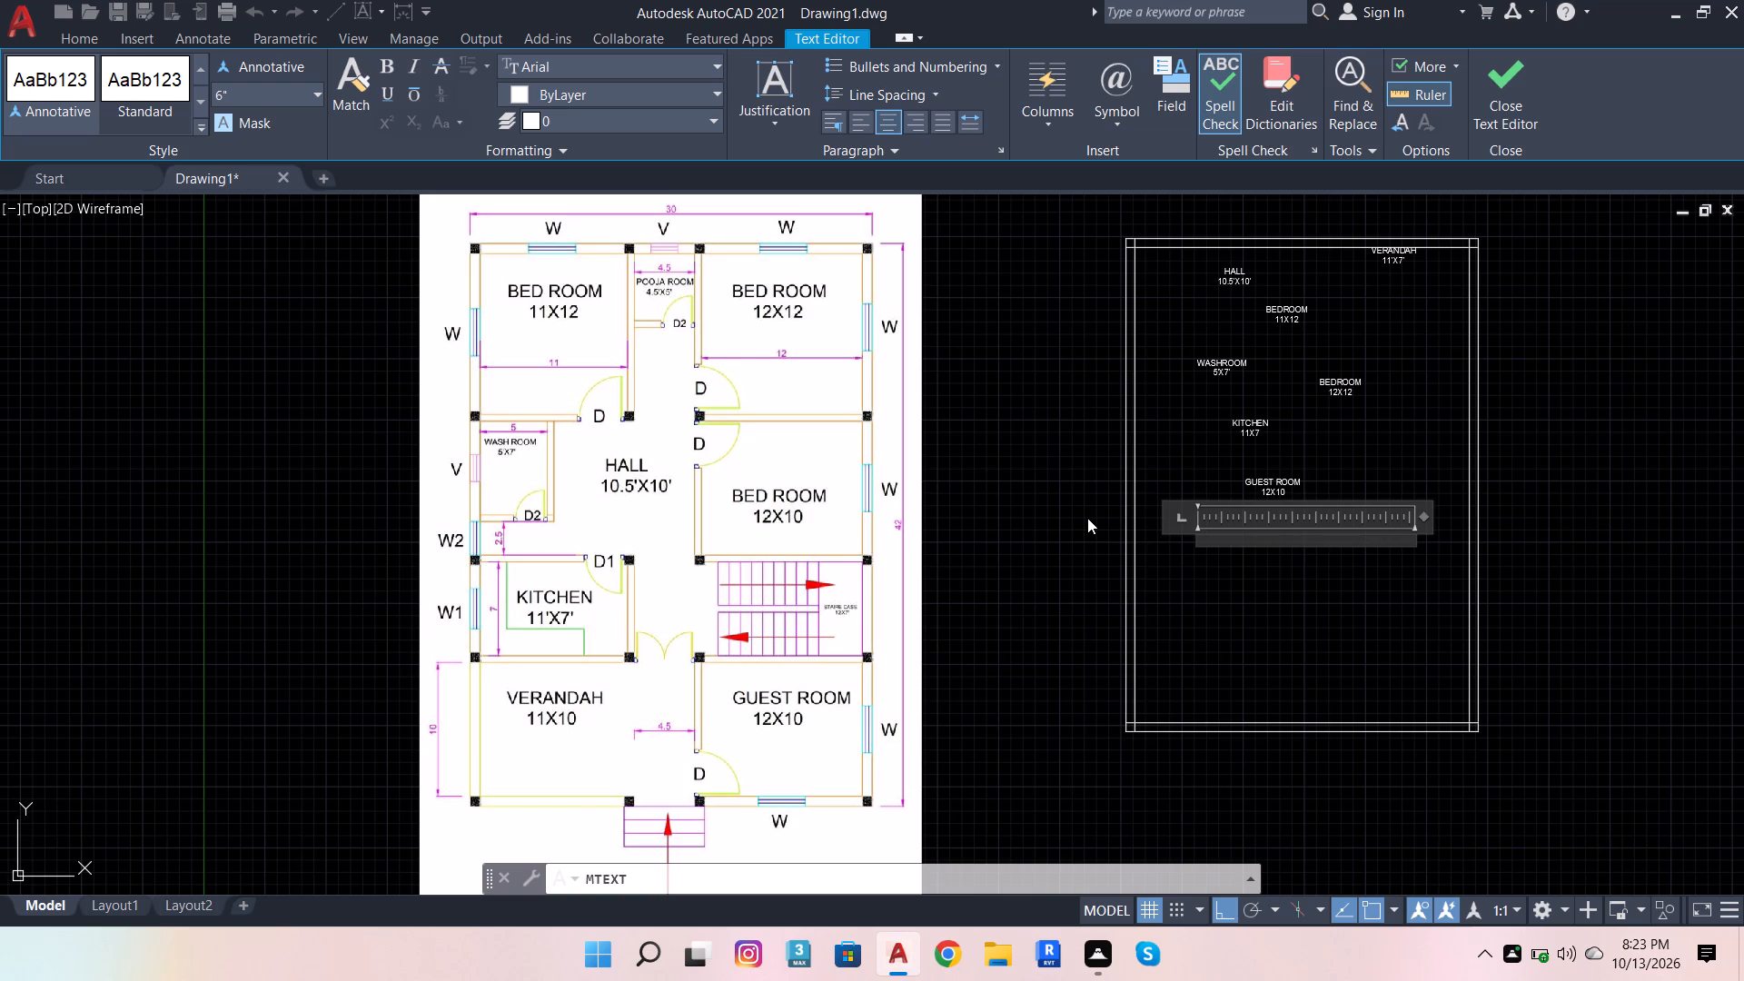
text(POOJA)
key(space)
text(ROOM)
key(shift+Return)
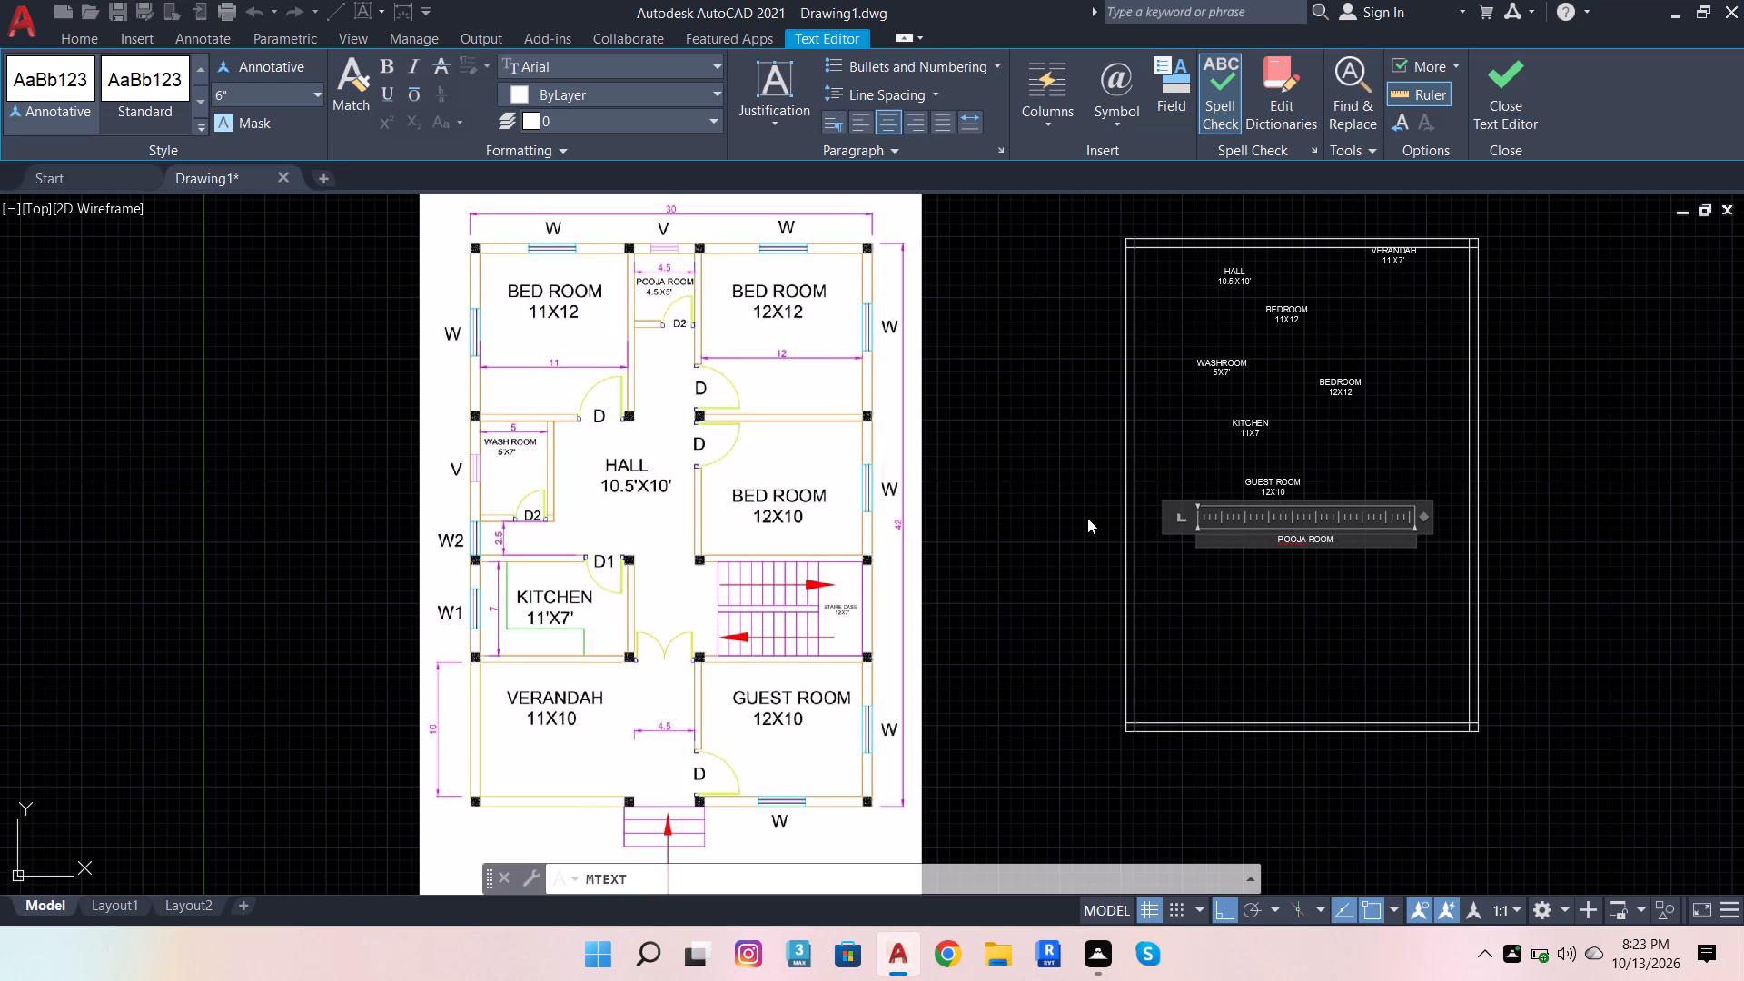
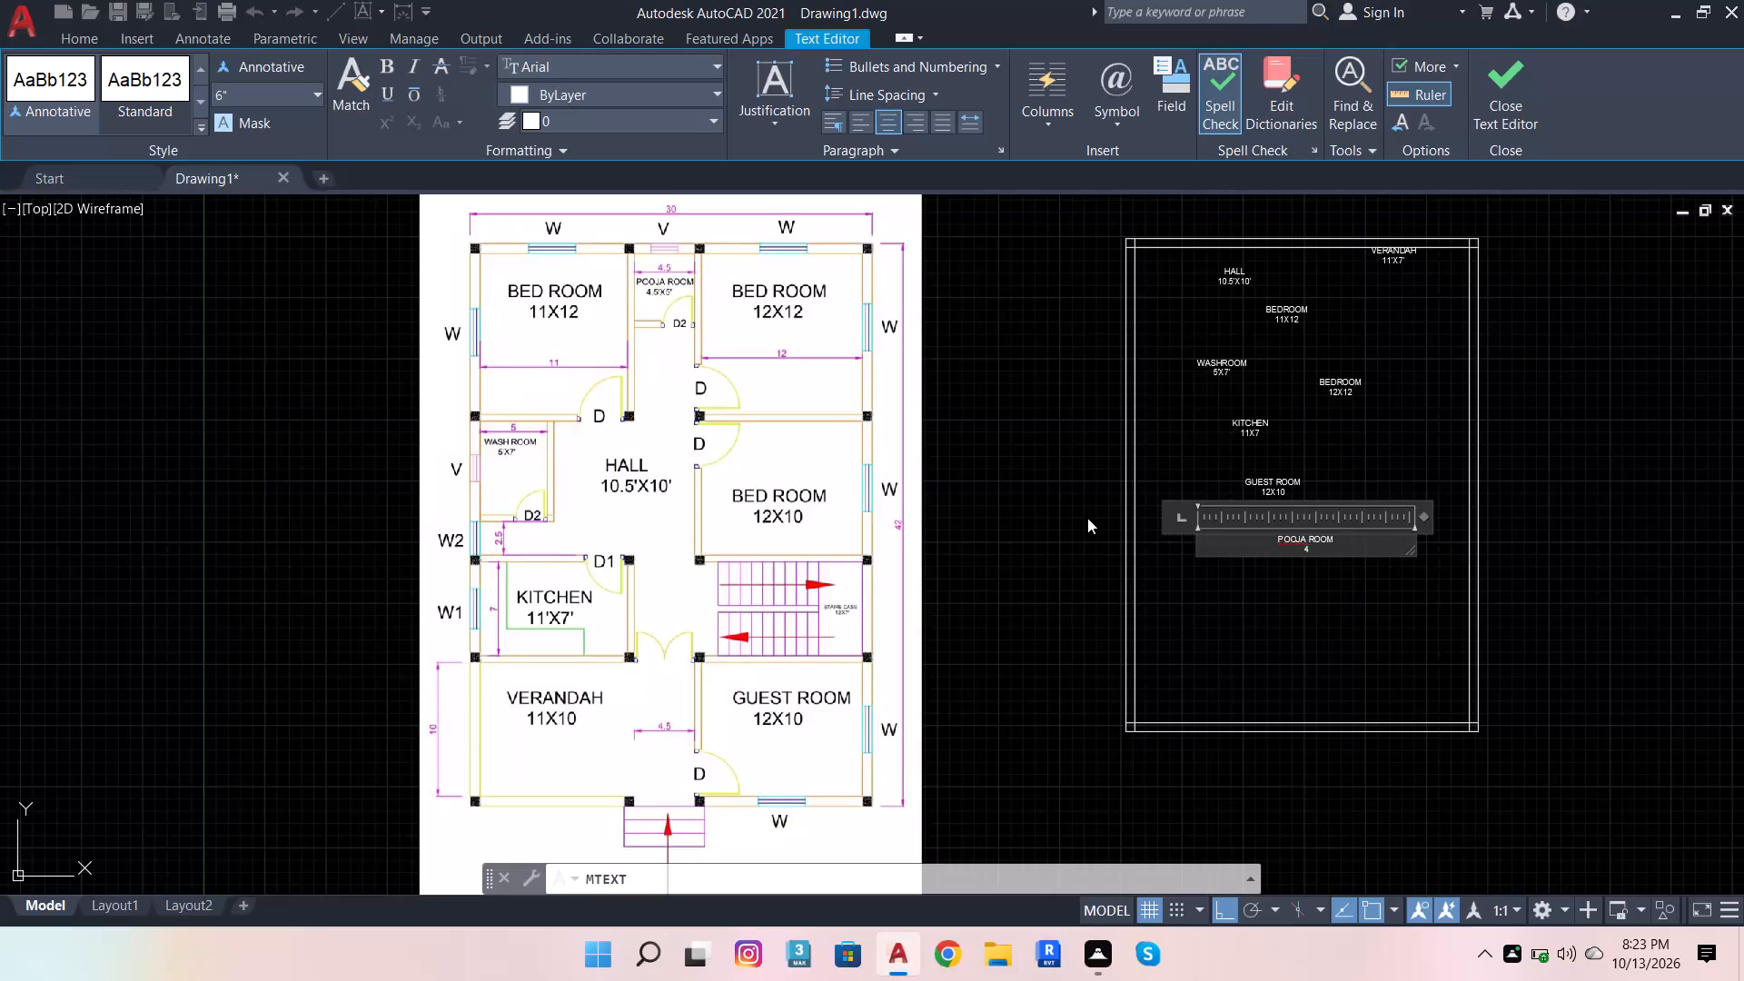
Complete the POOJA ROOM label with the size 4.5'X5' on its second line and close the text.
key(period)
key(5)
key(apostrophe)
key(x)
key(5)
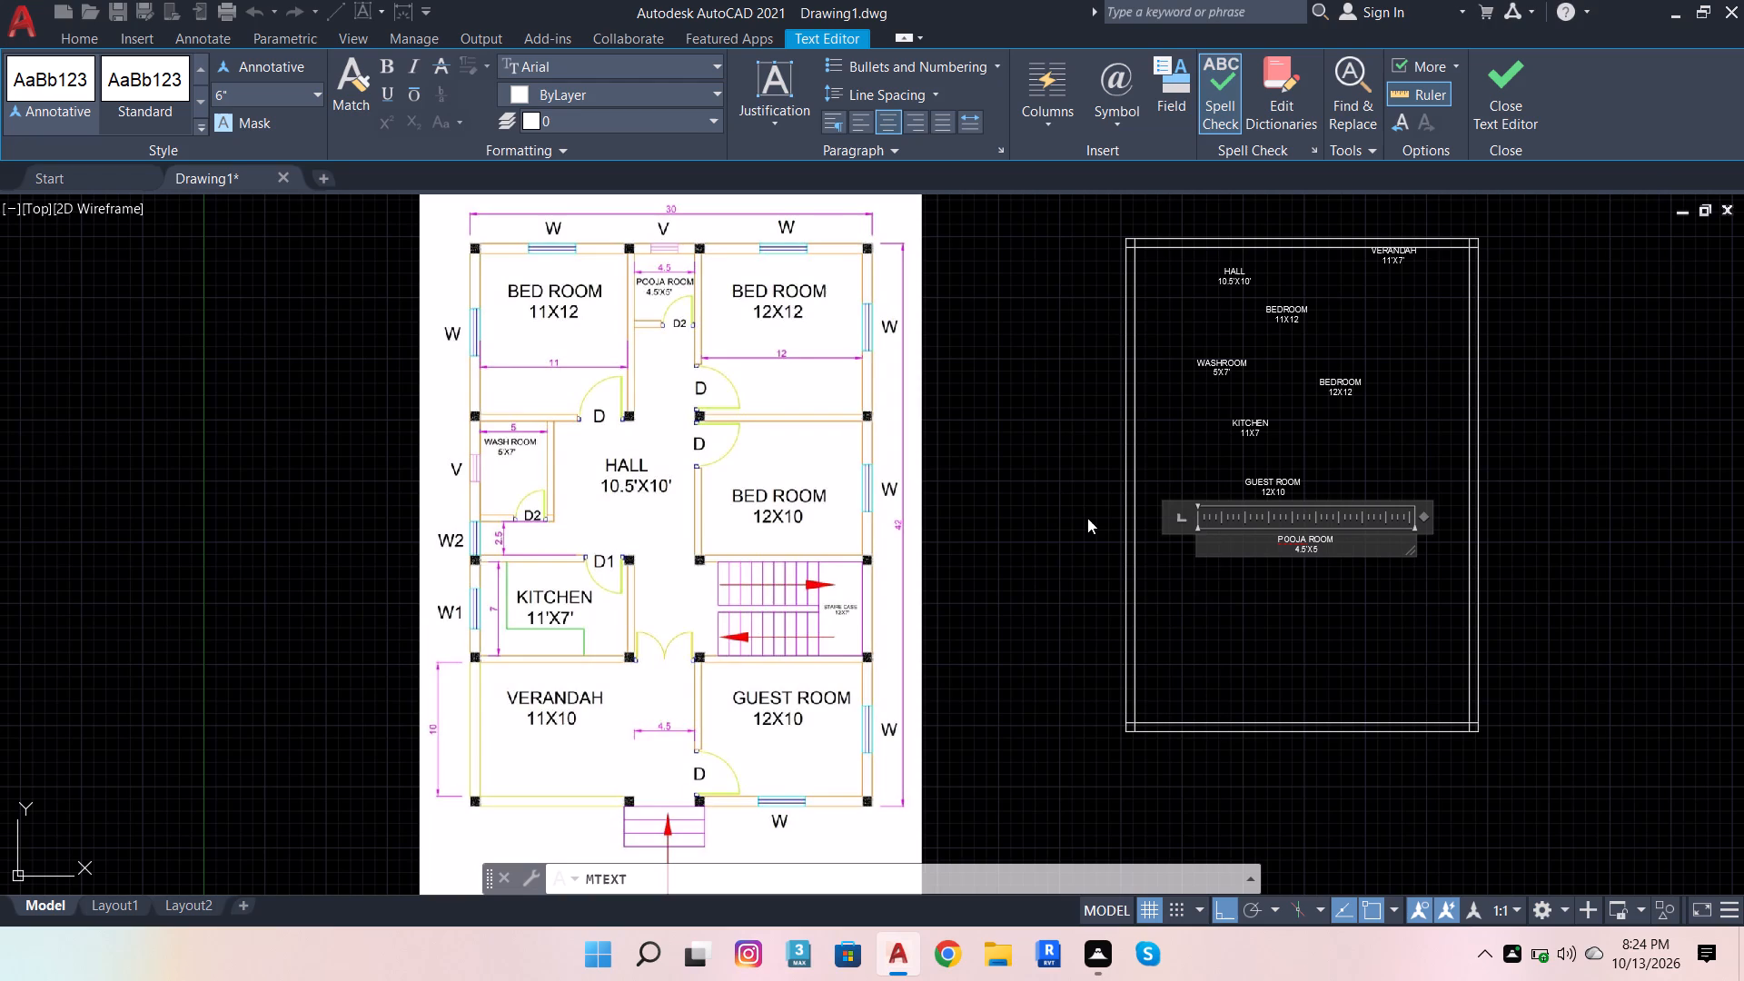
key(apostrophe)
click(1361, 592)
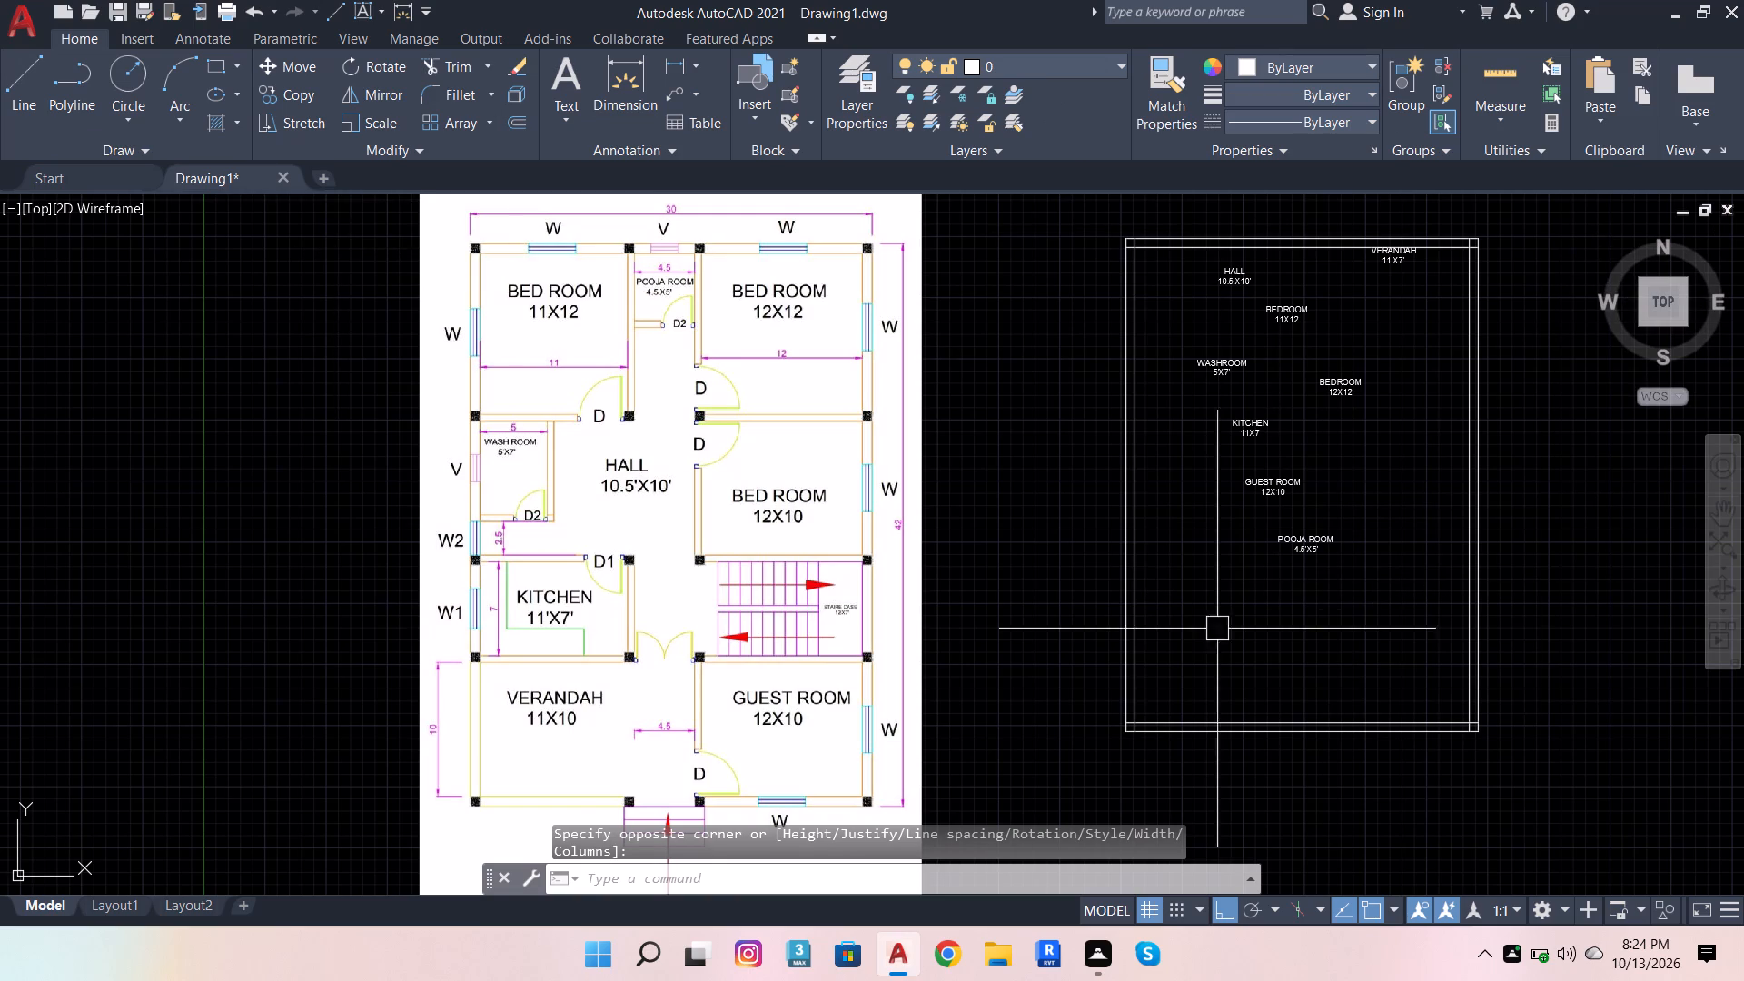
Add a centred two-line text label reading BEDROOM and 12X10 inside the plan outline, below the POOJA ROOM label.
click(566, 77)
drag(1191, 612, 1387, 662)
click(1387, 661)
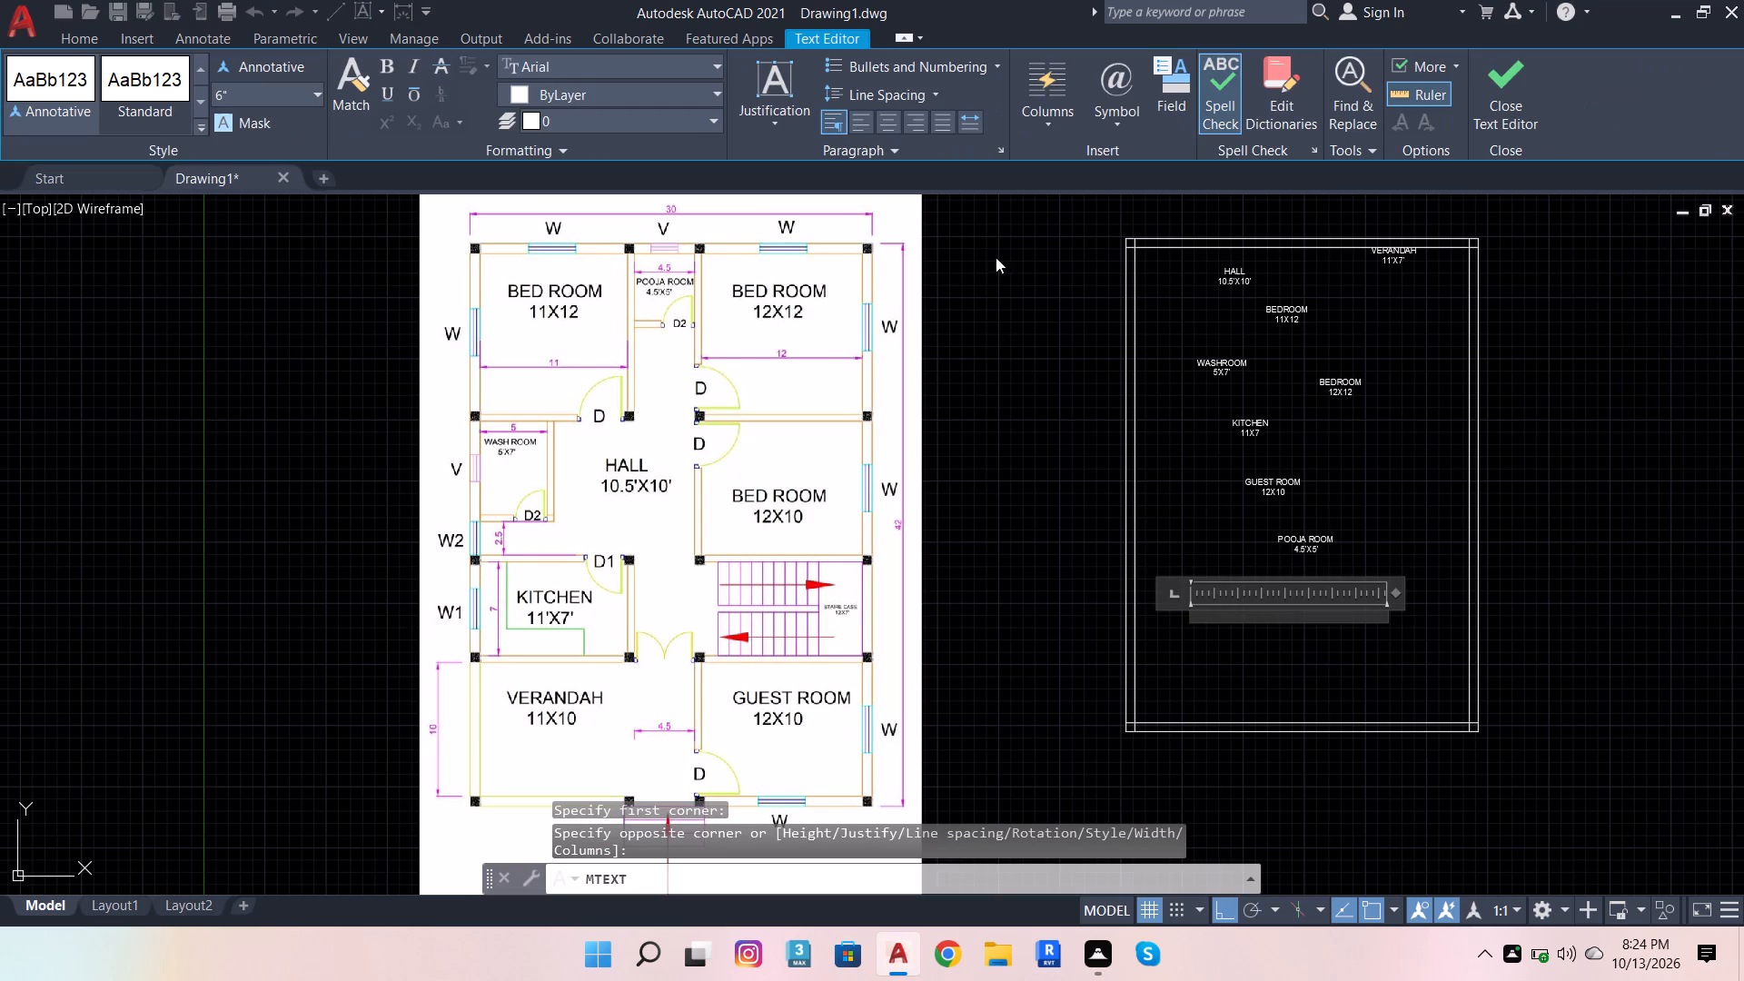
click(883, 121)
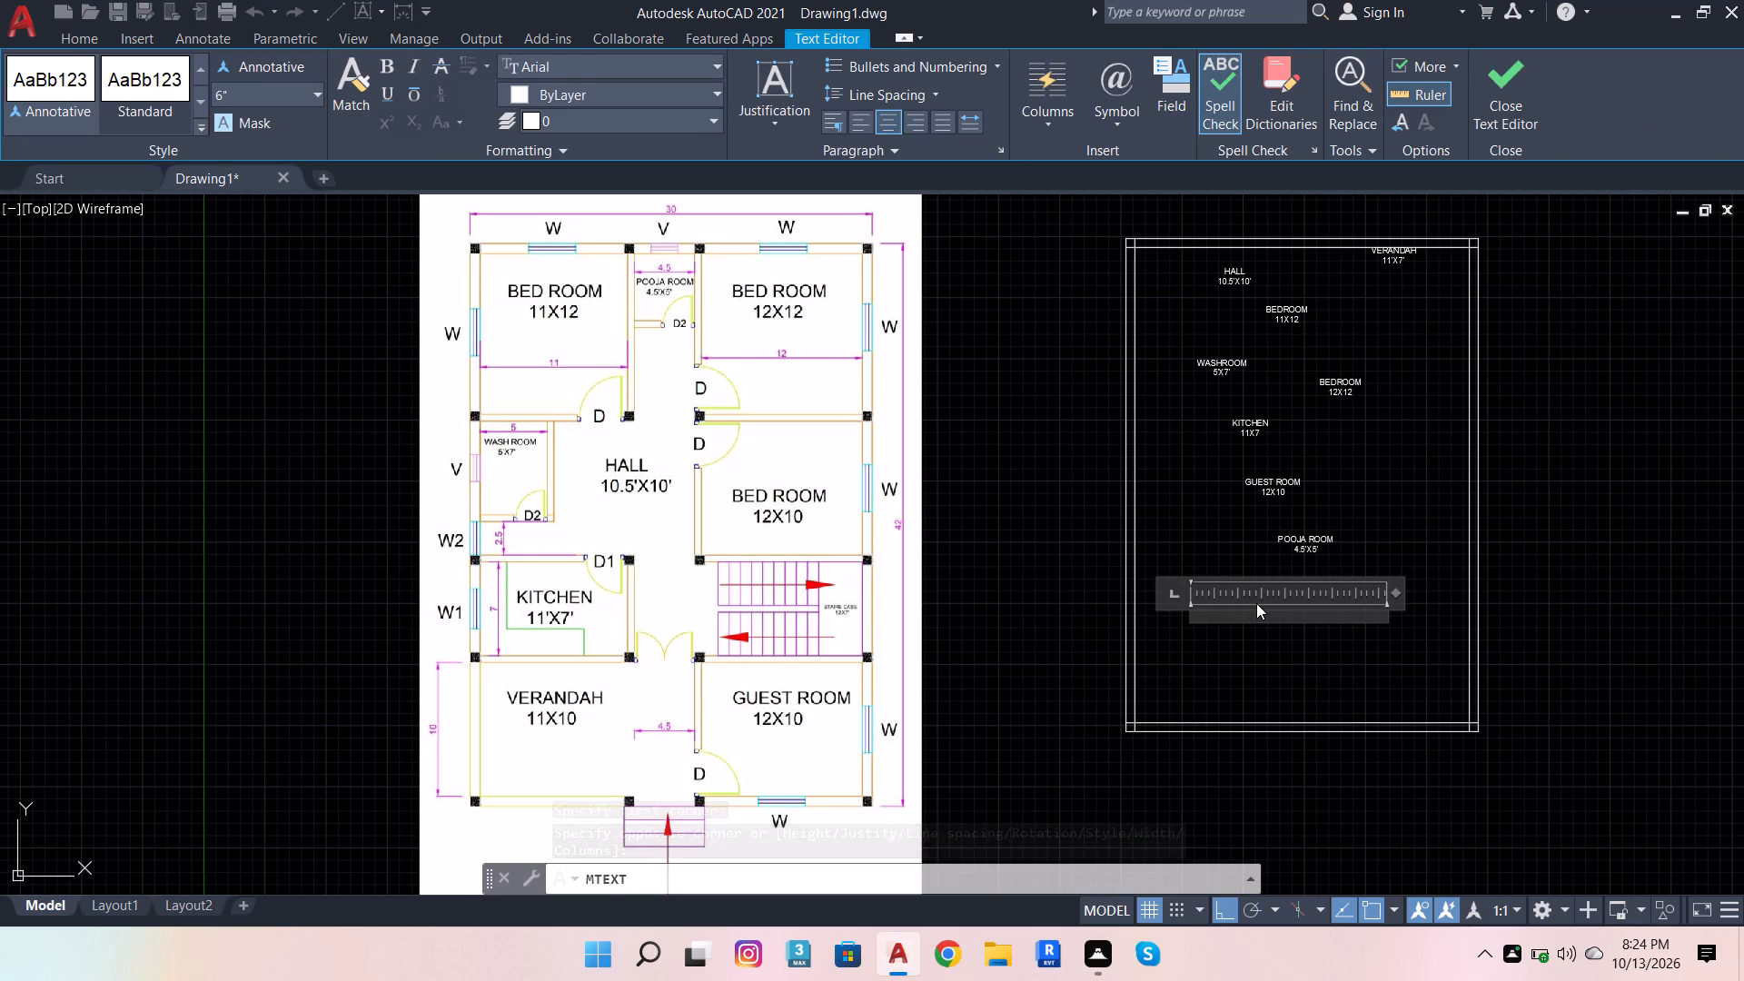
key(b)
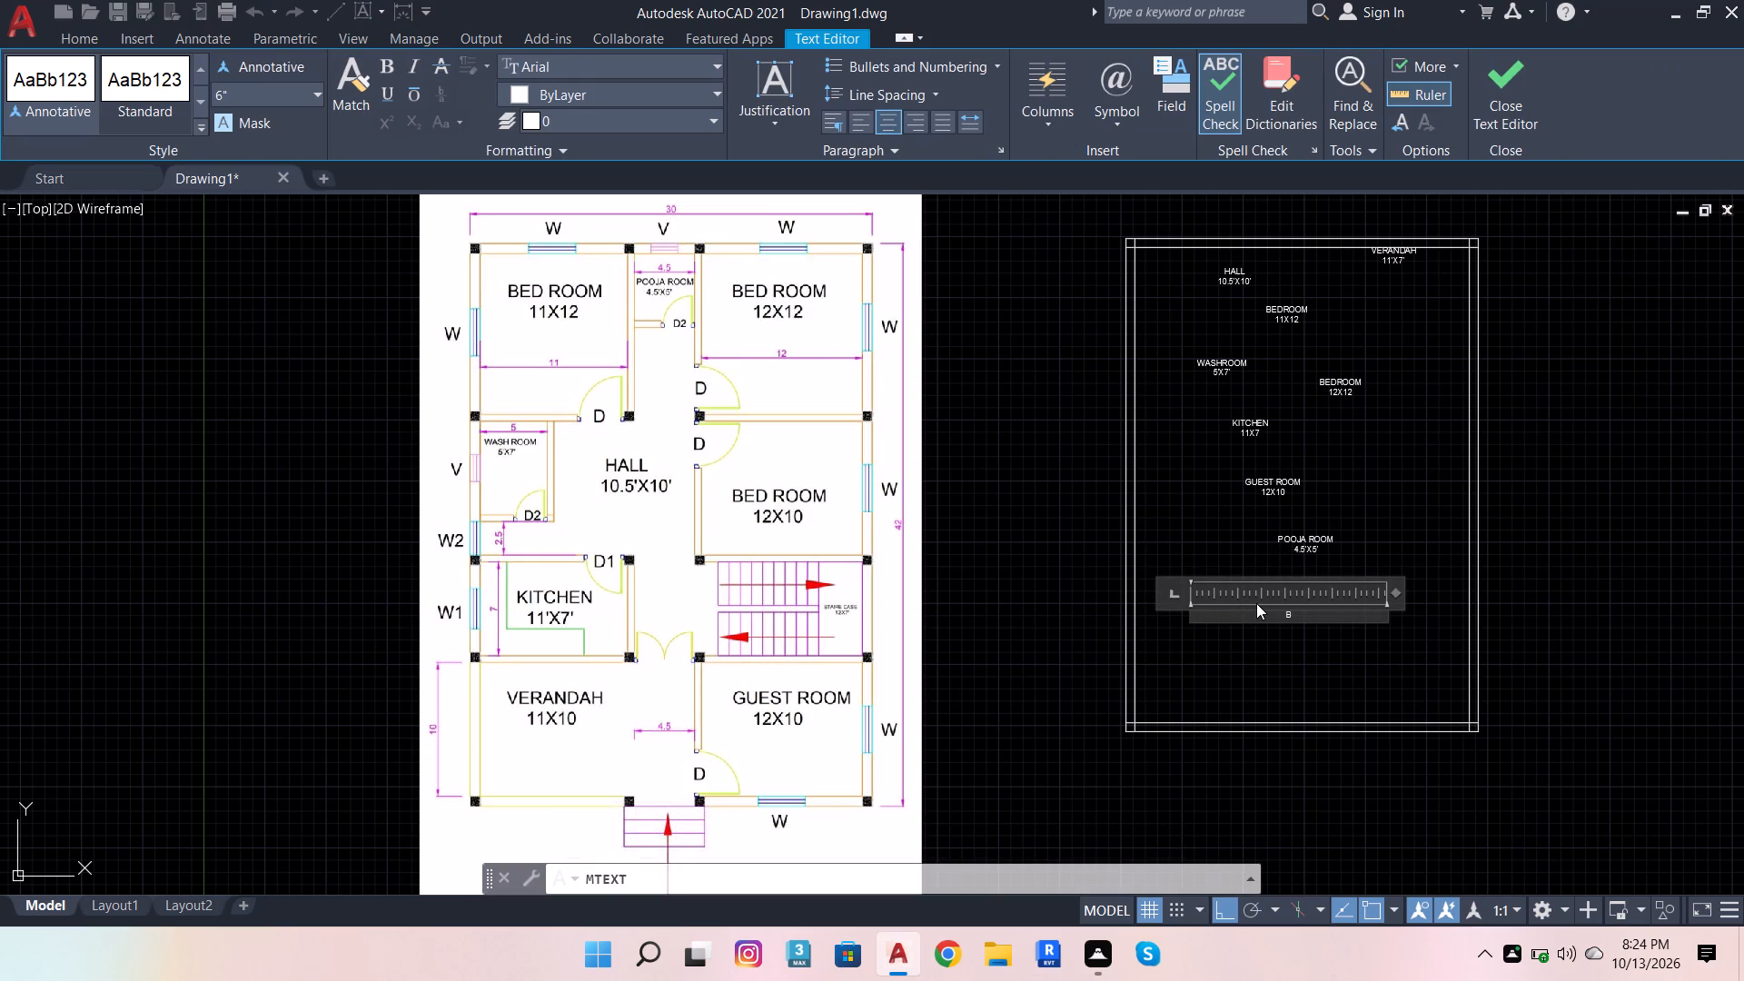
text(EDROOM)
key(shift+Return)
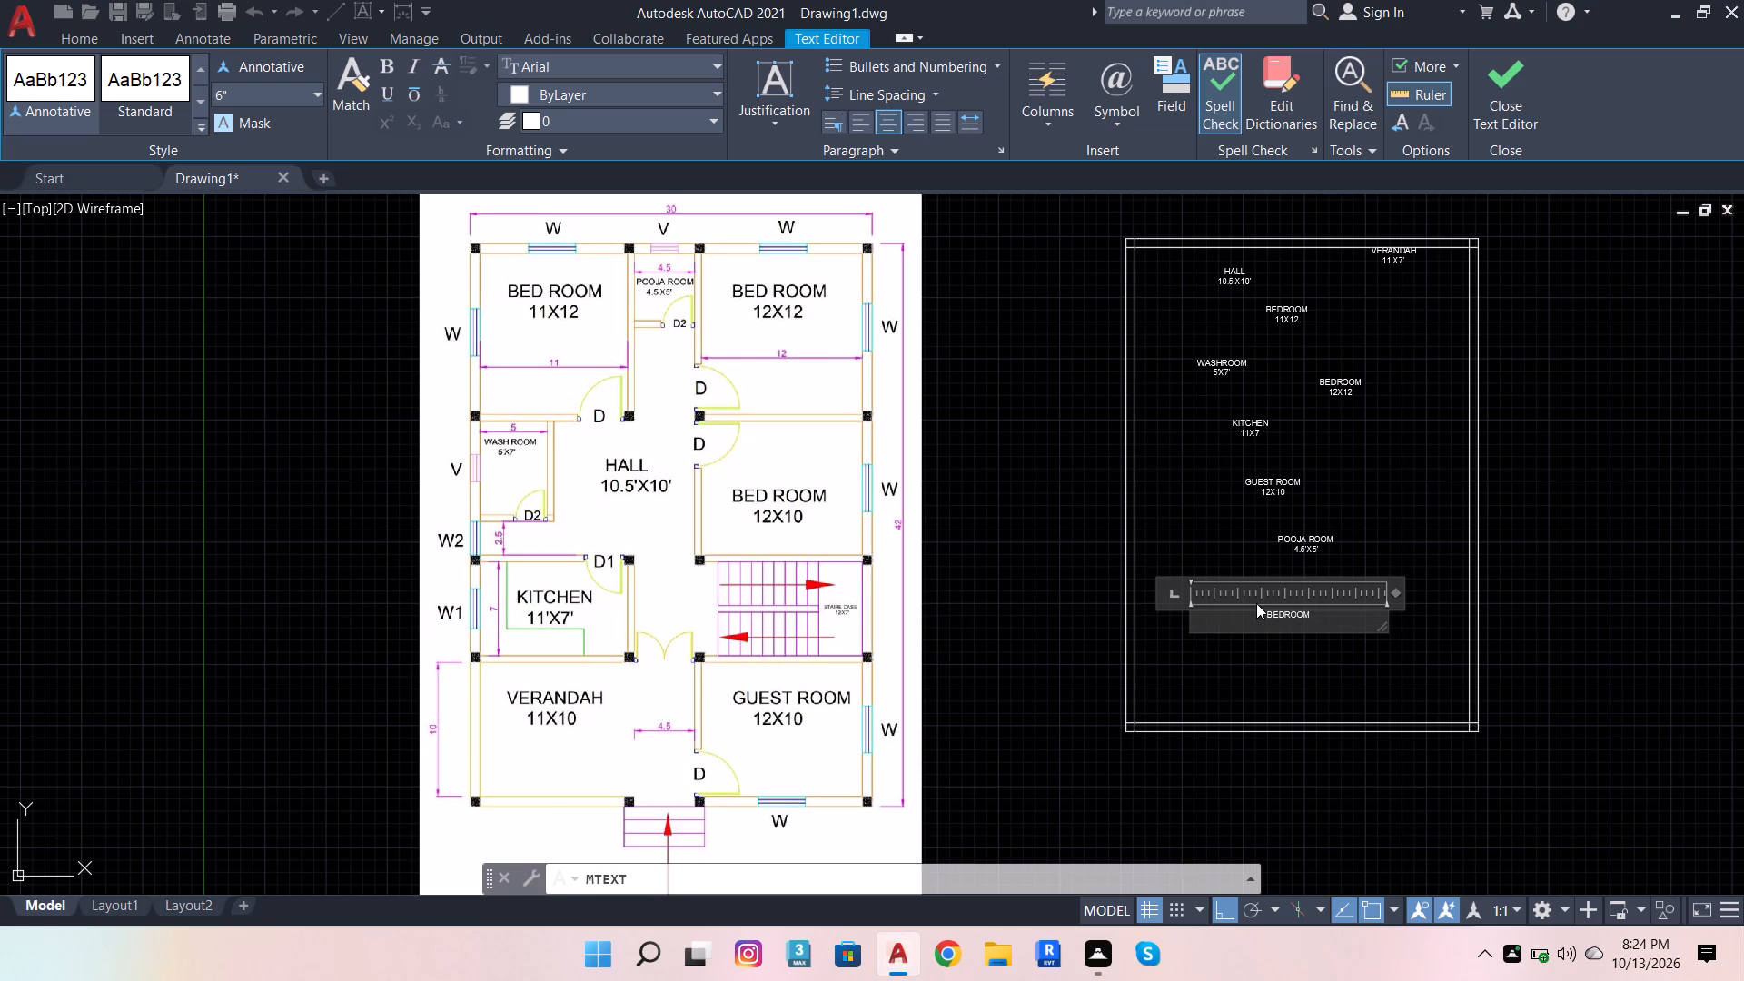
text(12X10)
click(1424, 657)
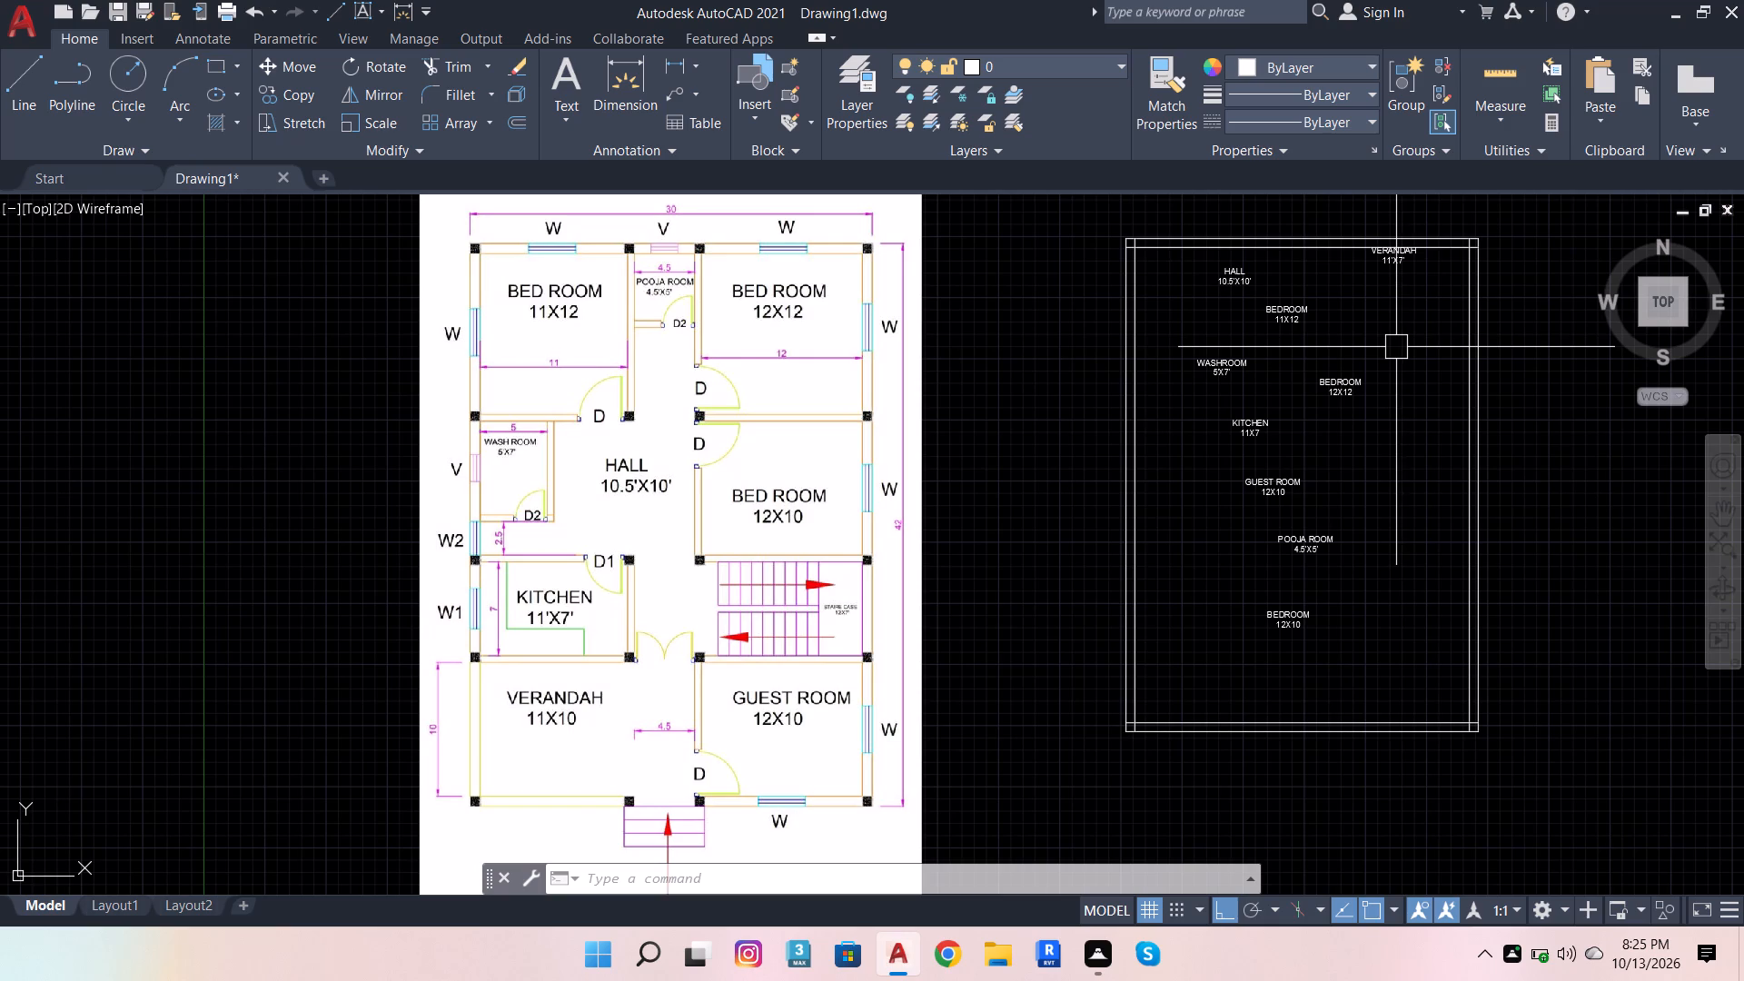
key(0)
key(Escape)
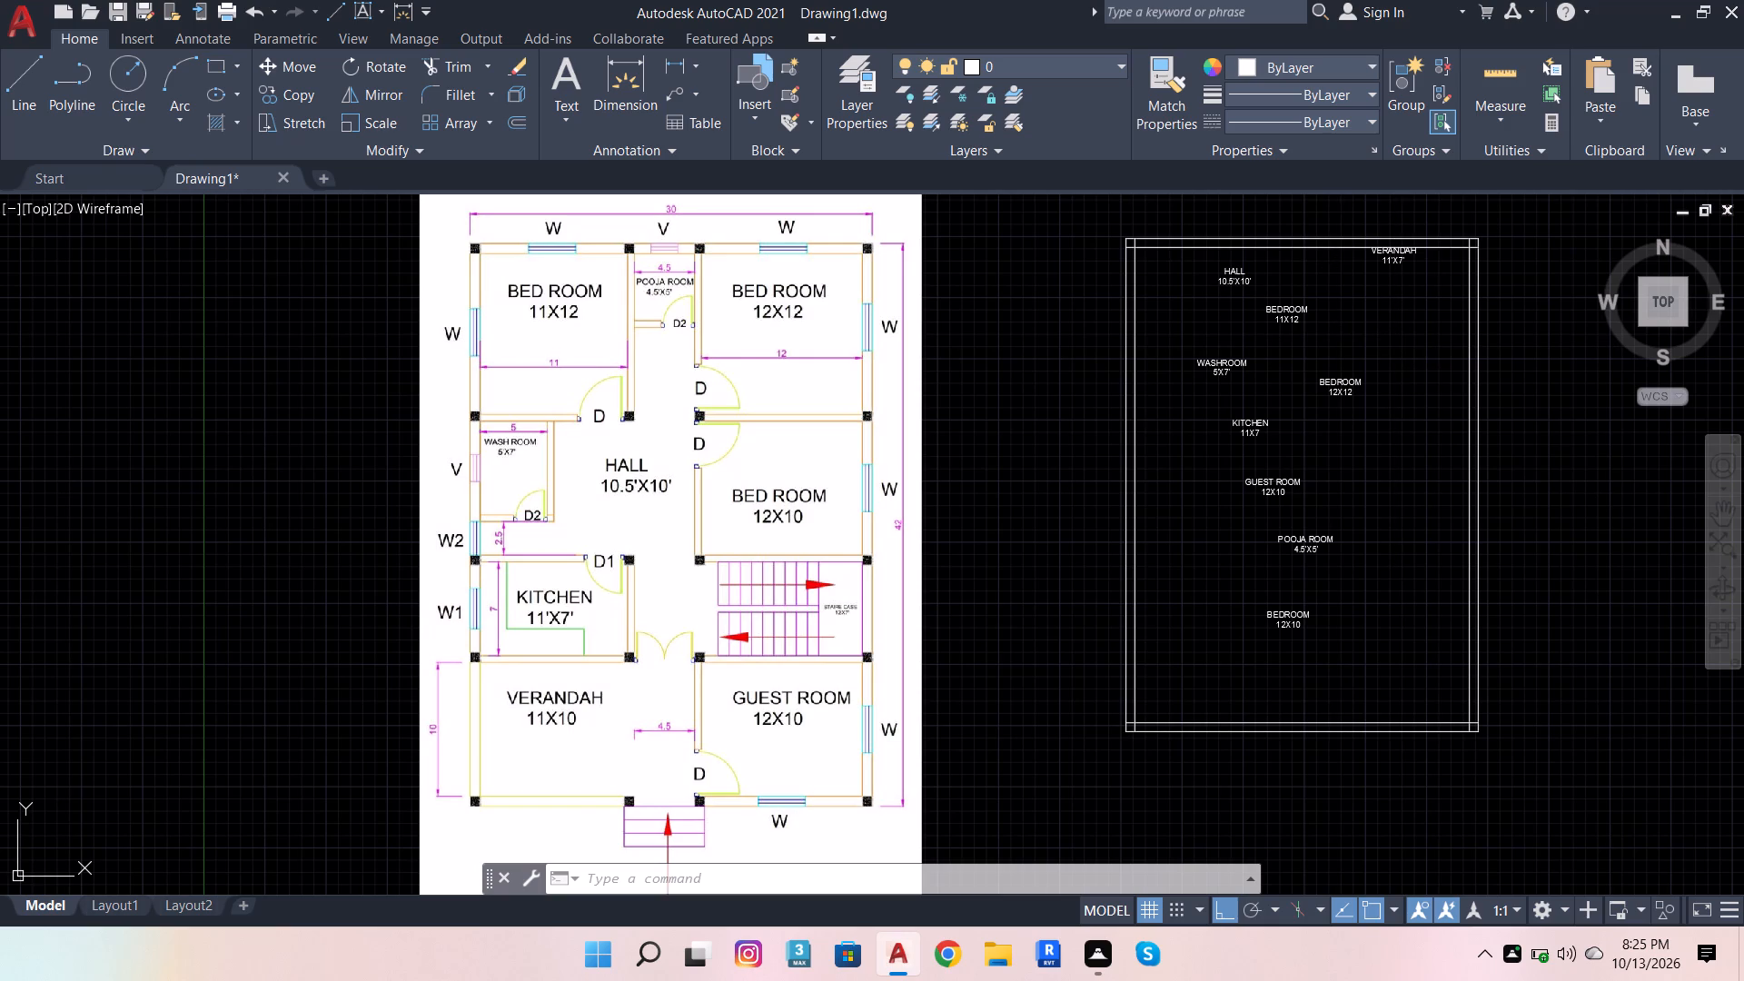
Move the eight room labels from HALL down to the last BEDROOM horizontally out of the outline, into empty space on its right side.
click(1176, 204)
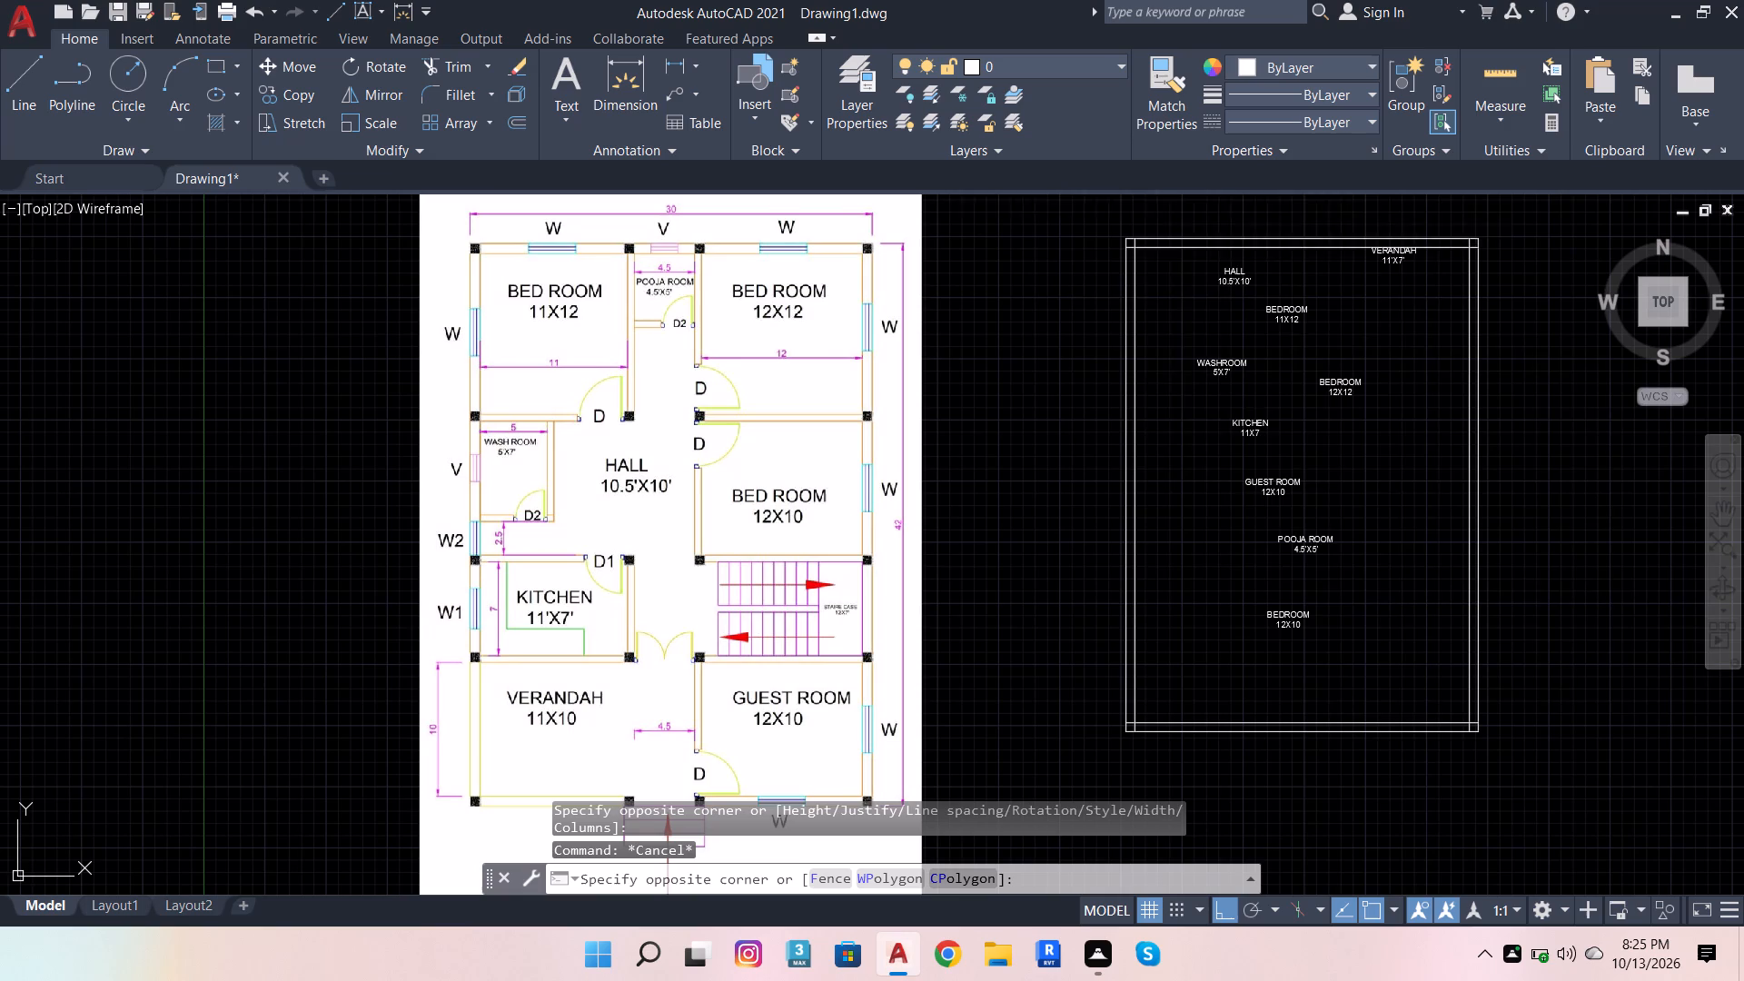
click(1415, 655)
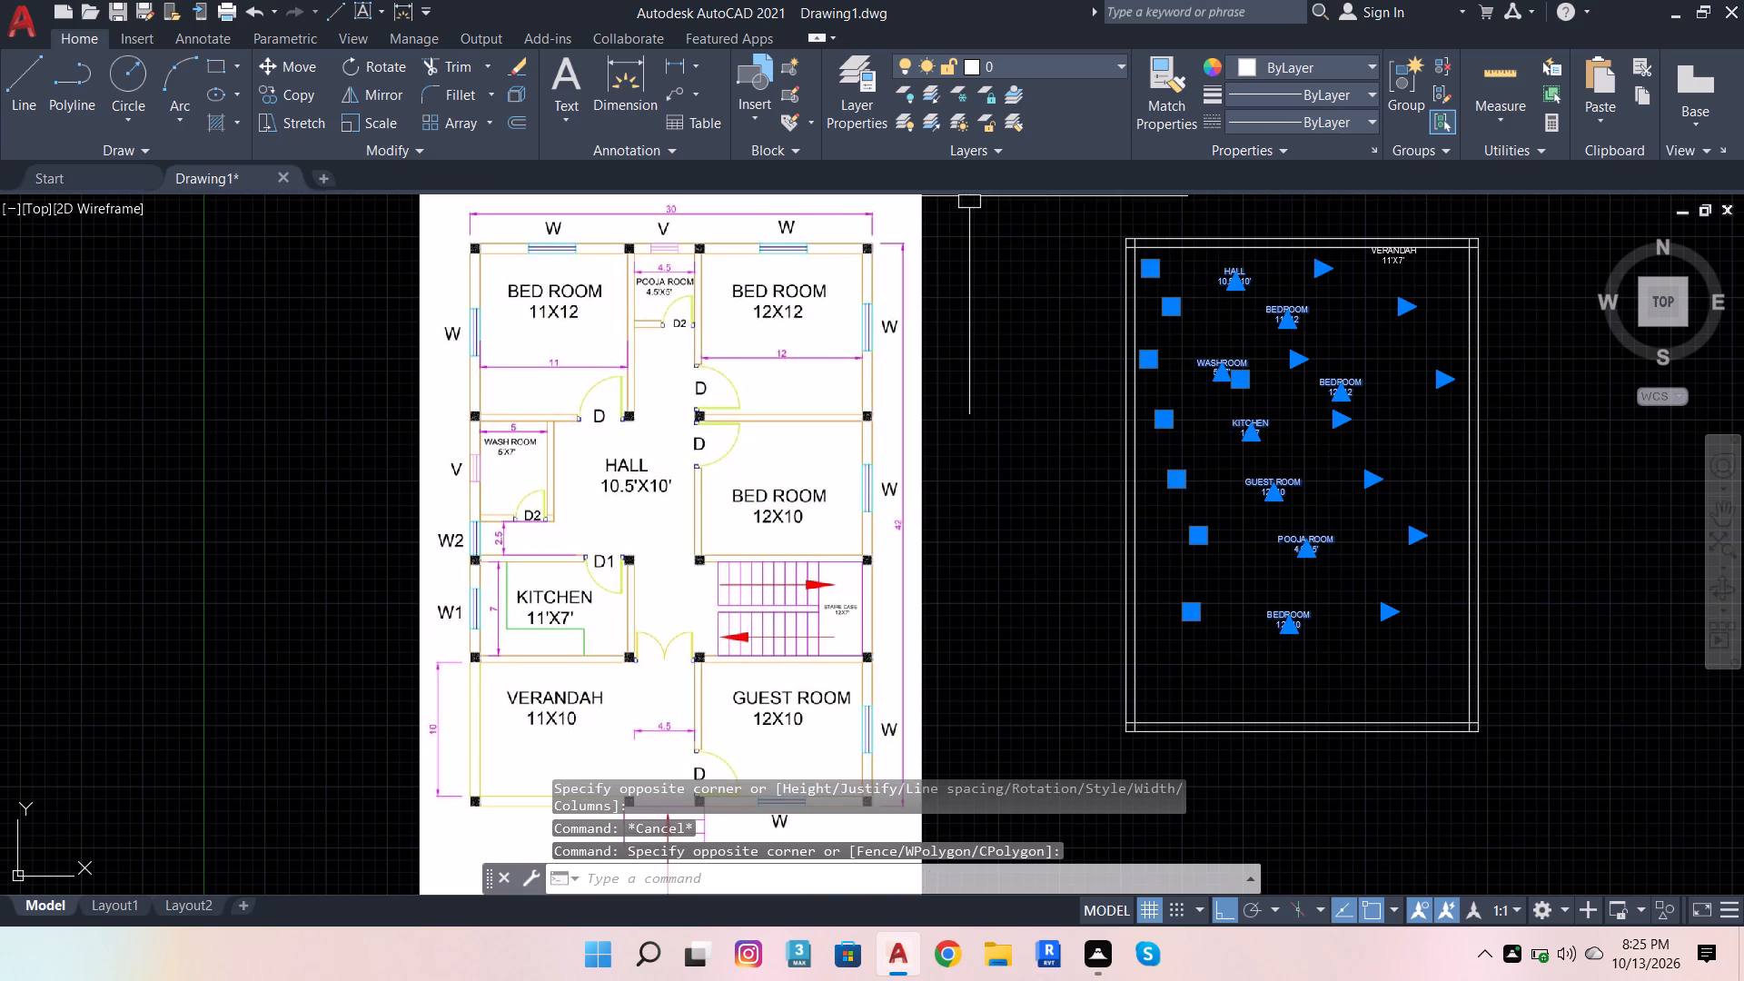
click(308, 71)
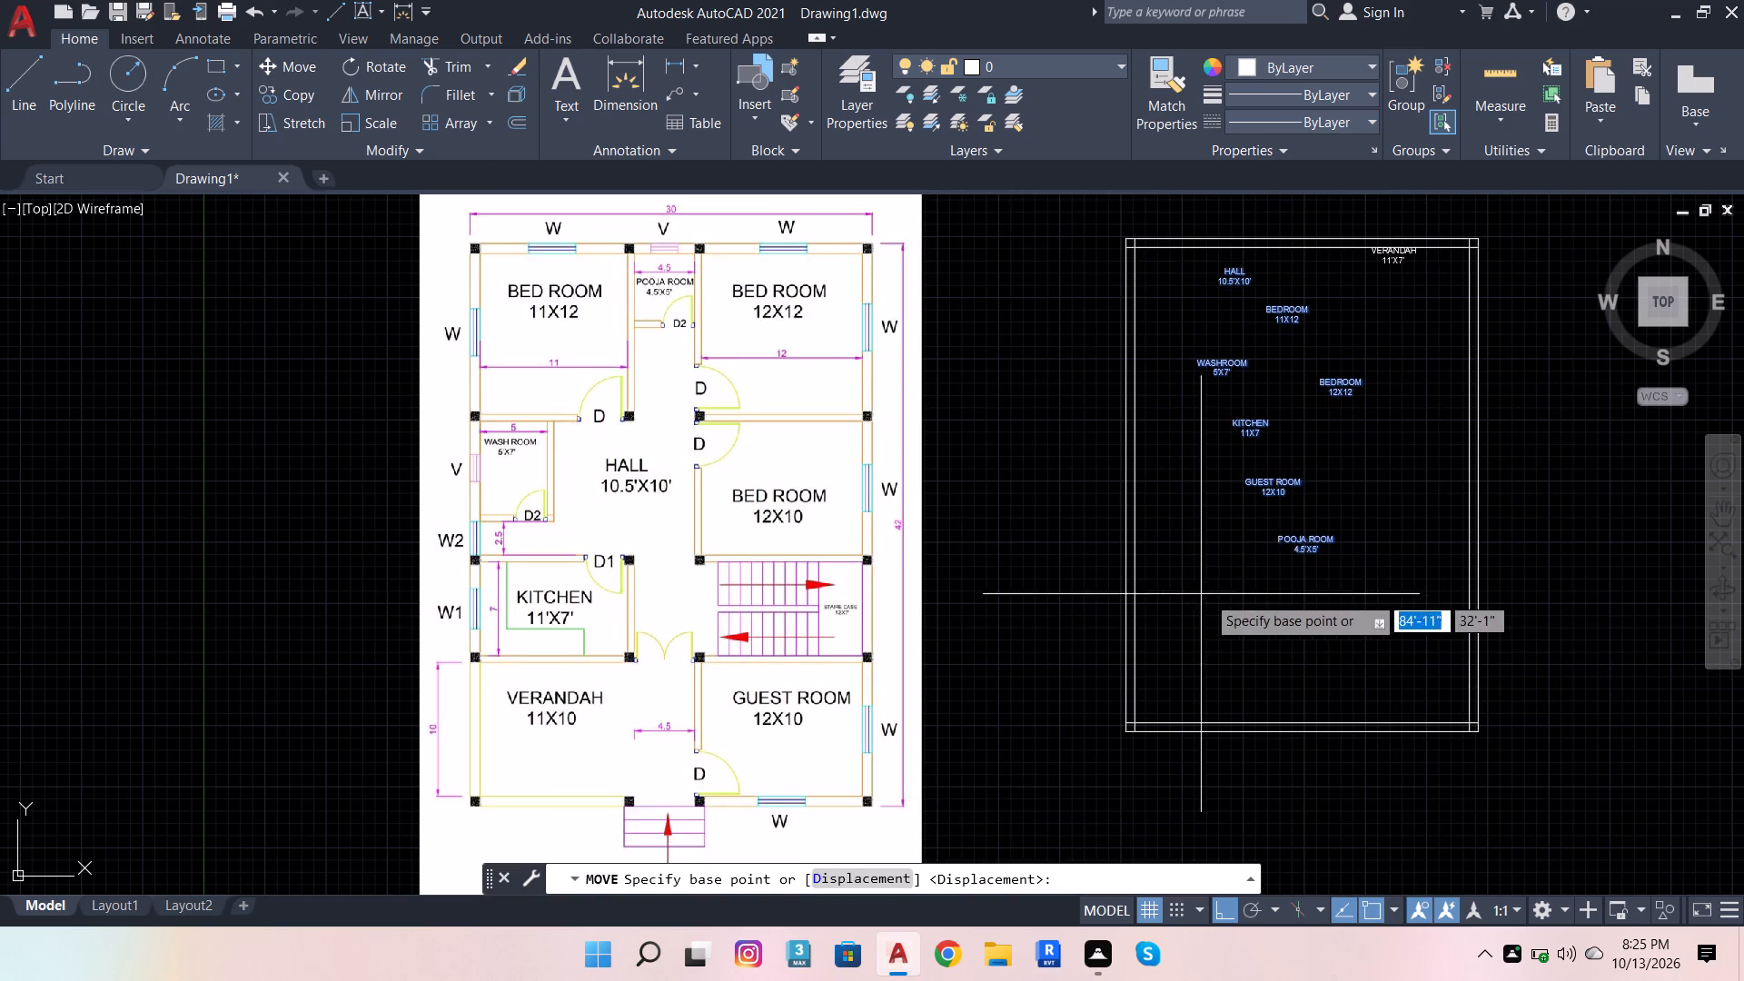
click(1242, 605)
scroll(593, 732, down, 2)
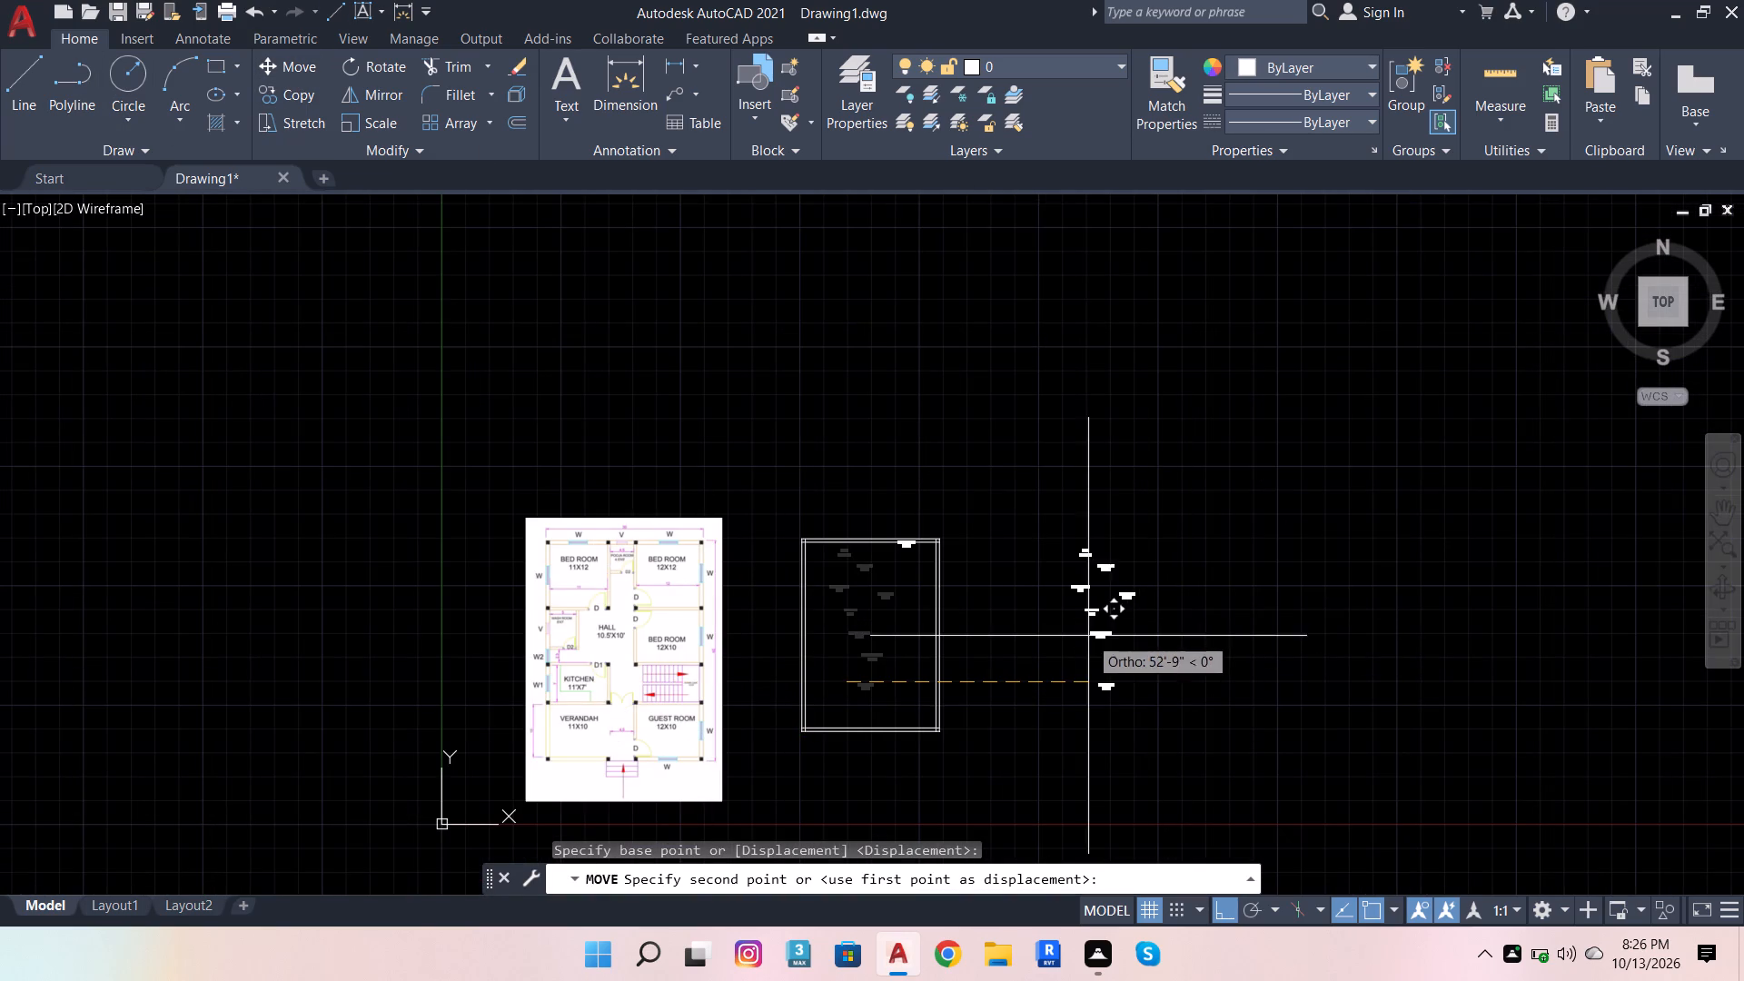
click(1009, 640)
Move the VERANDAH label about 32' horizontally to the right, out of the outline and beside the other room labels.
scroll(952, 564, up, 3)
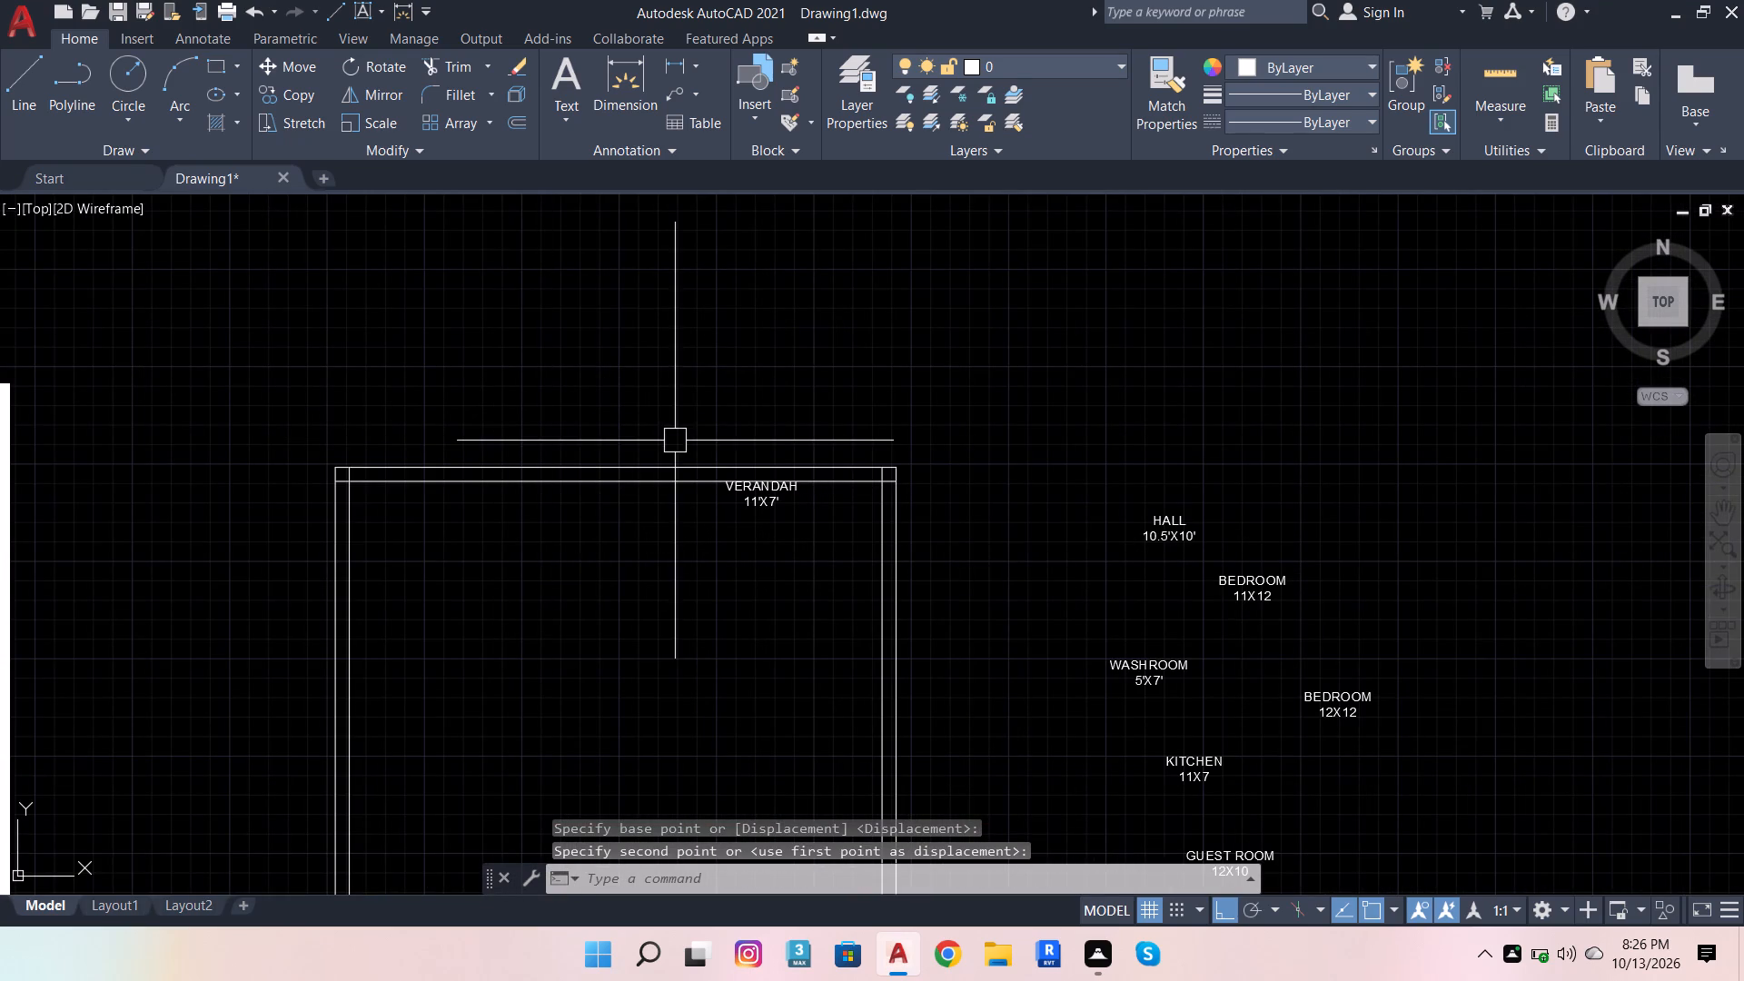
click(678, 441)
click(801, 574)
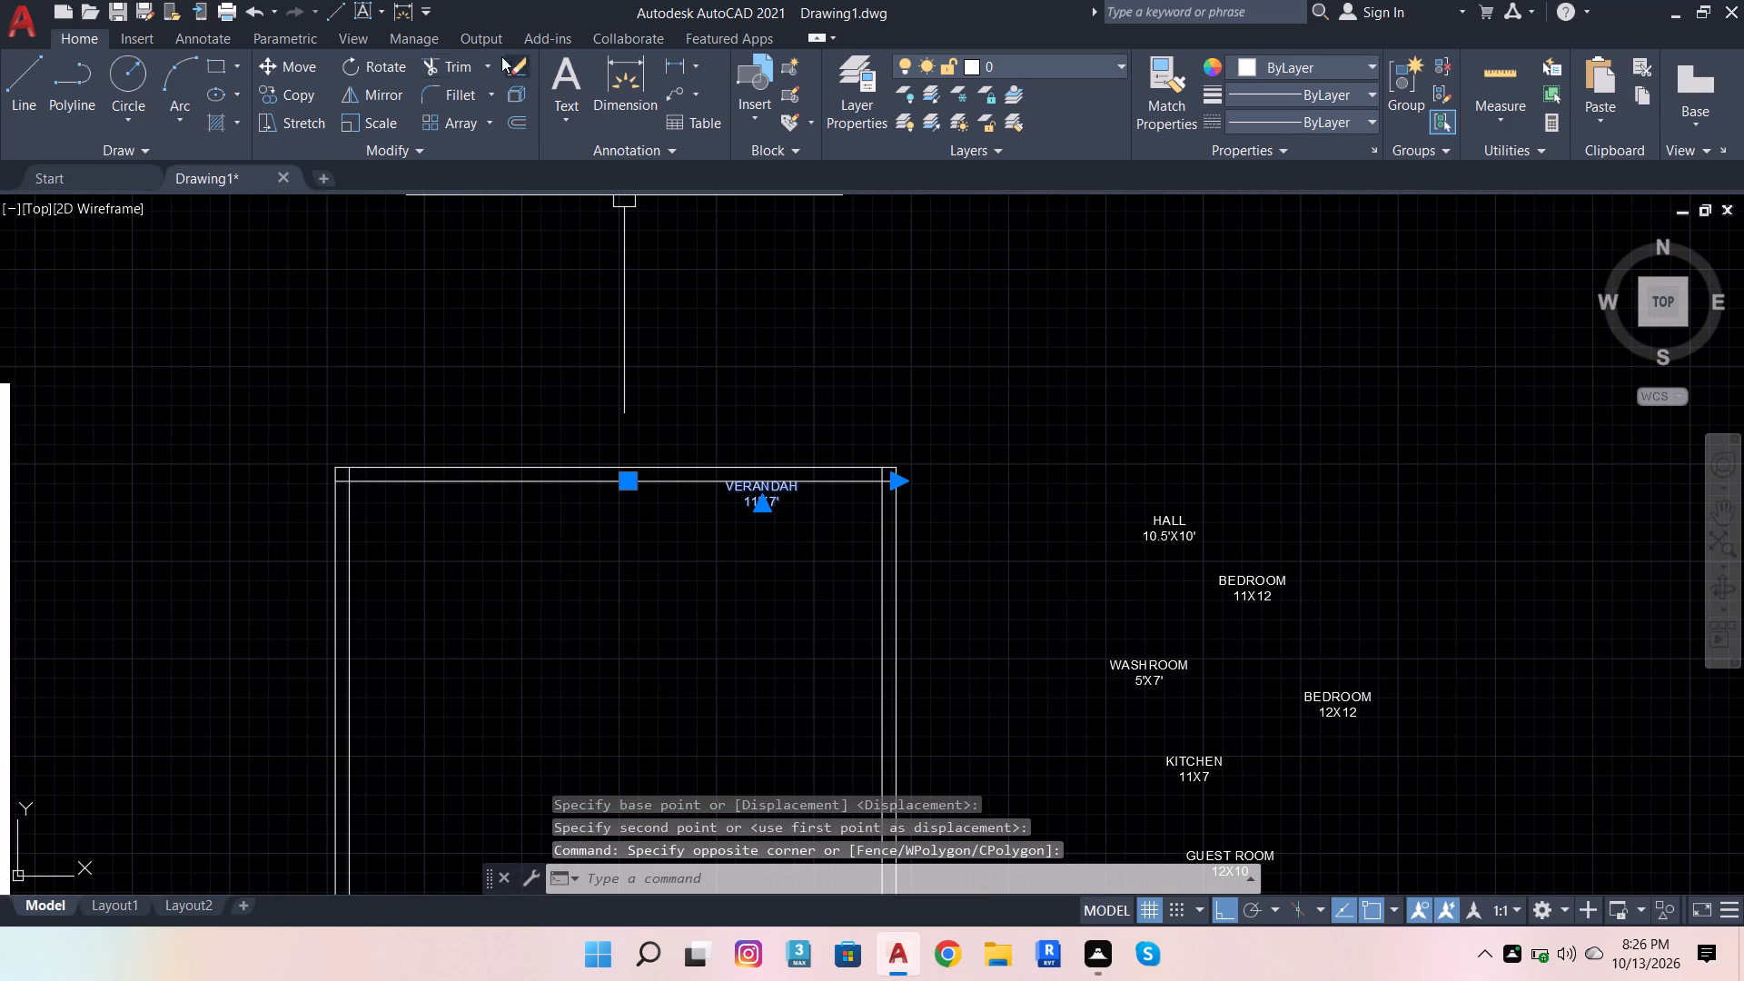
click(285, 64)
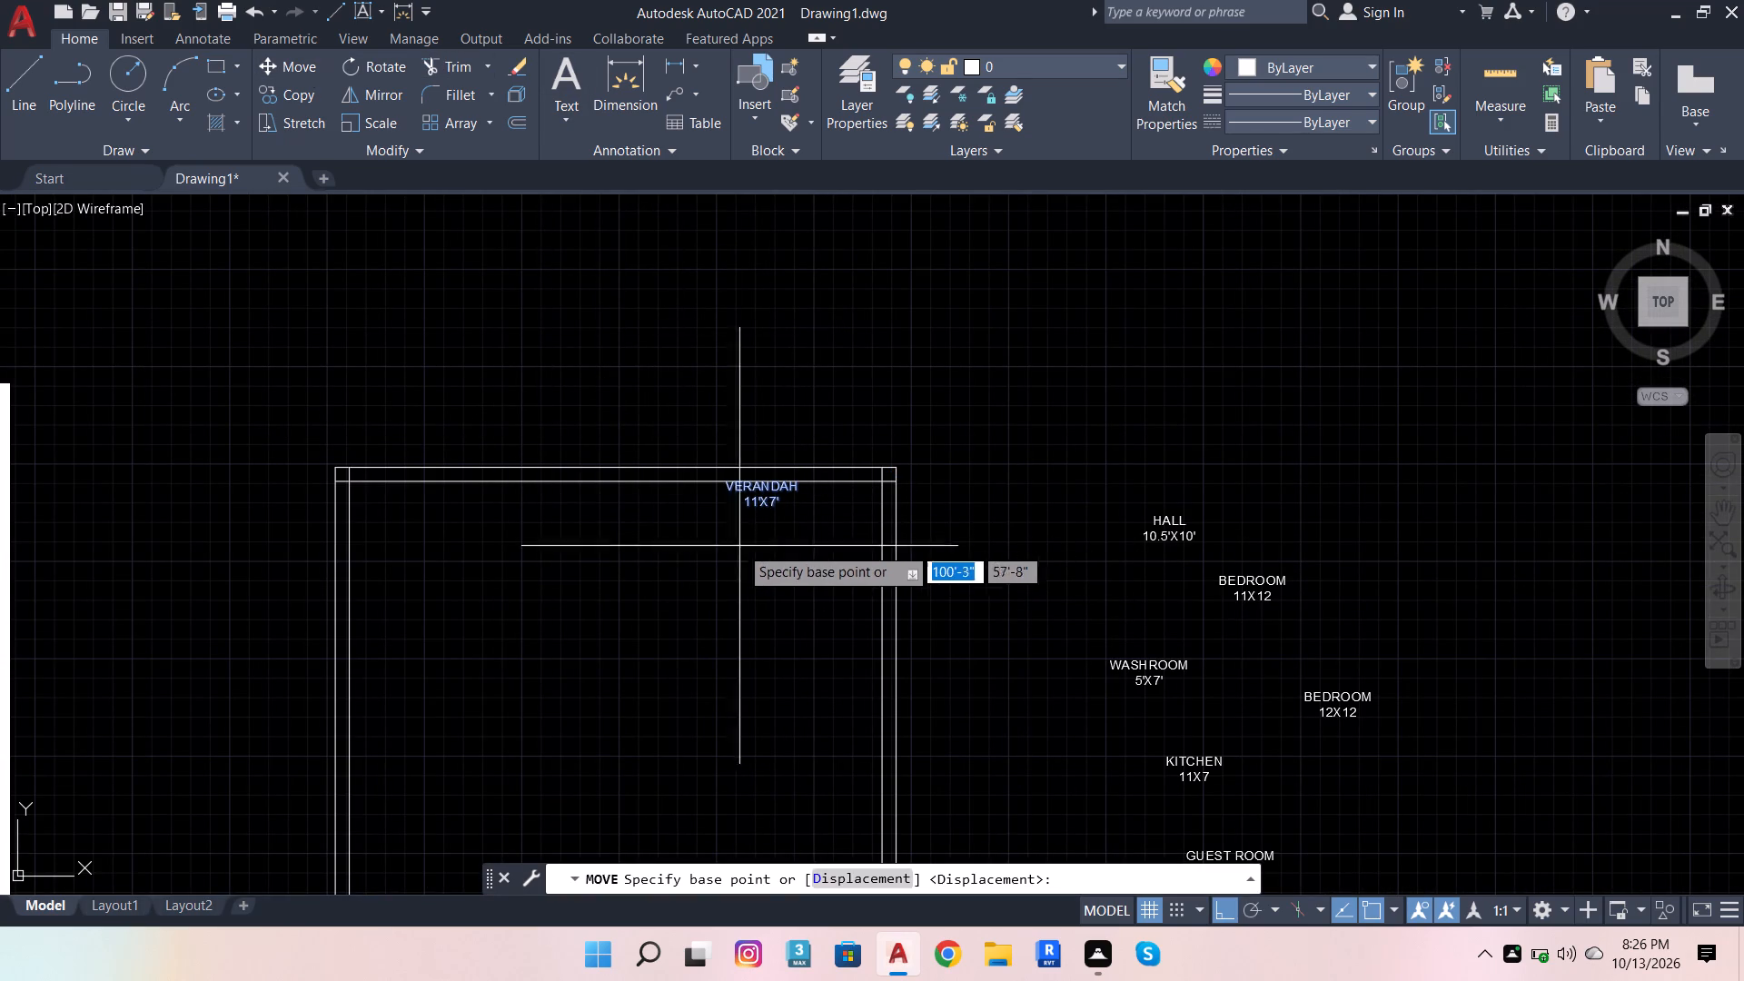
click(740, 504)
scroll(1339, 555, up, 2)
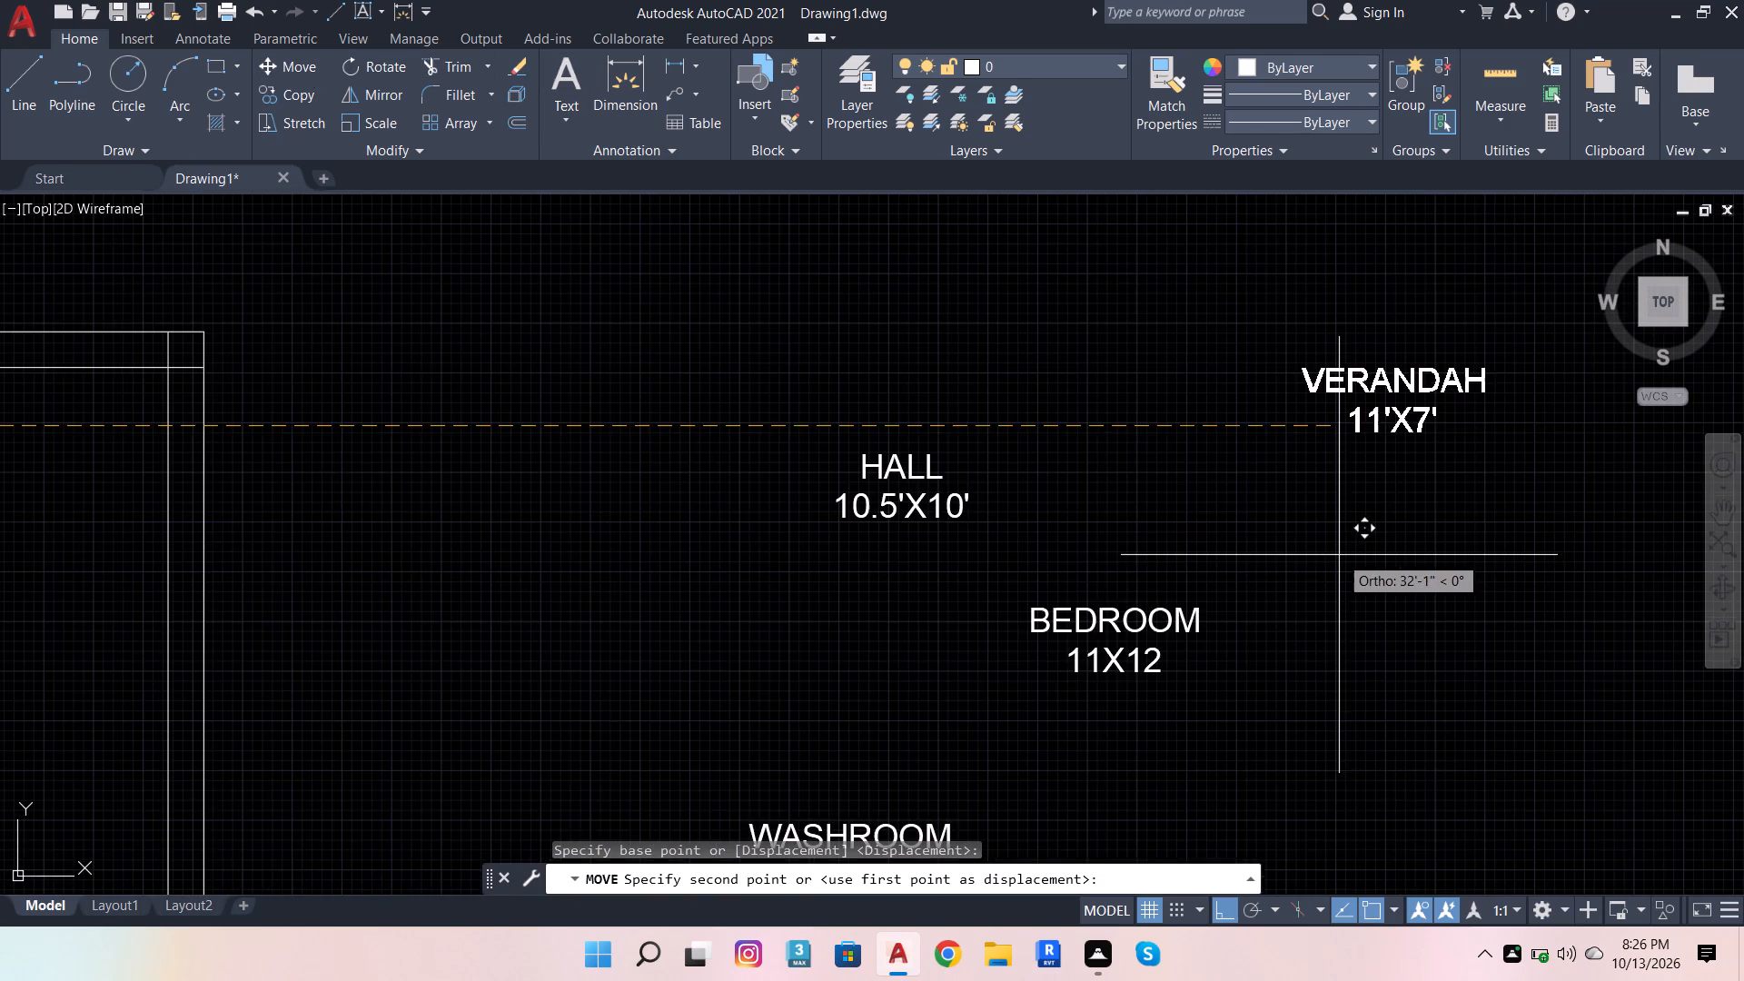
click(1339, 555)
scroll(1059, 669, down, 4)
scroll(1111, 530, down, 2)
key(Escape)
key(Escape)
key(Escape)
key(Escape)
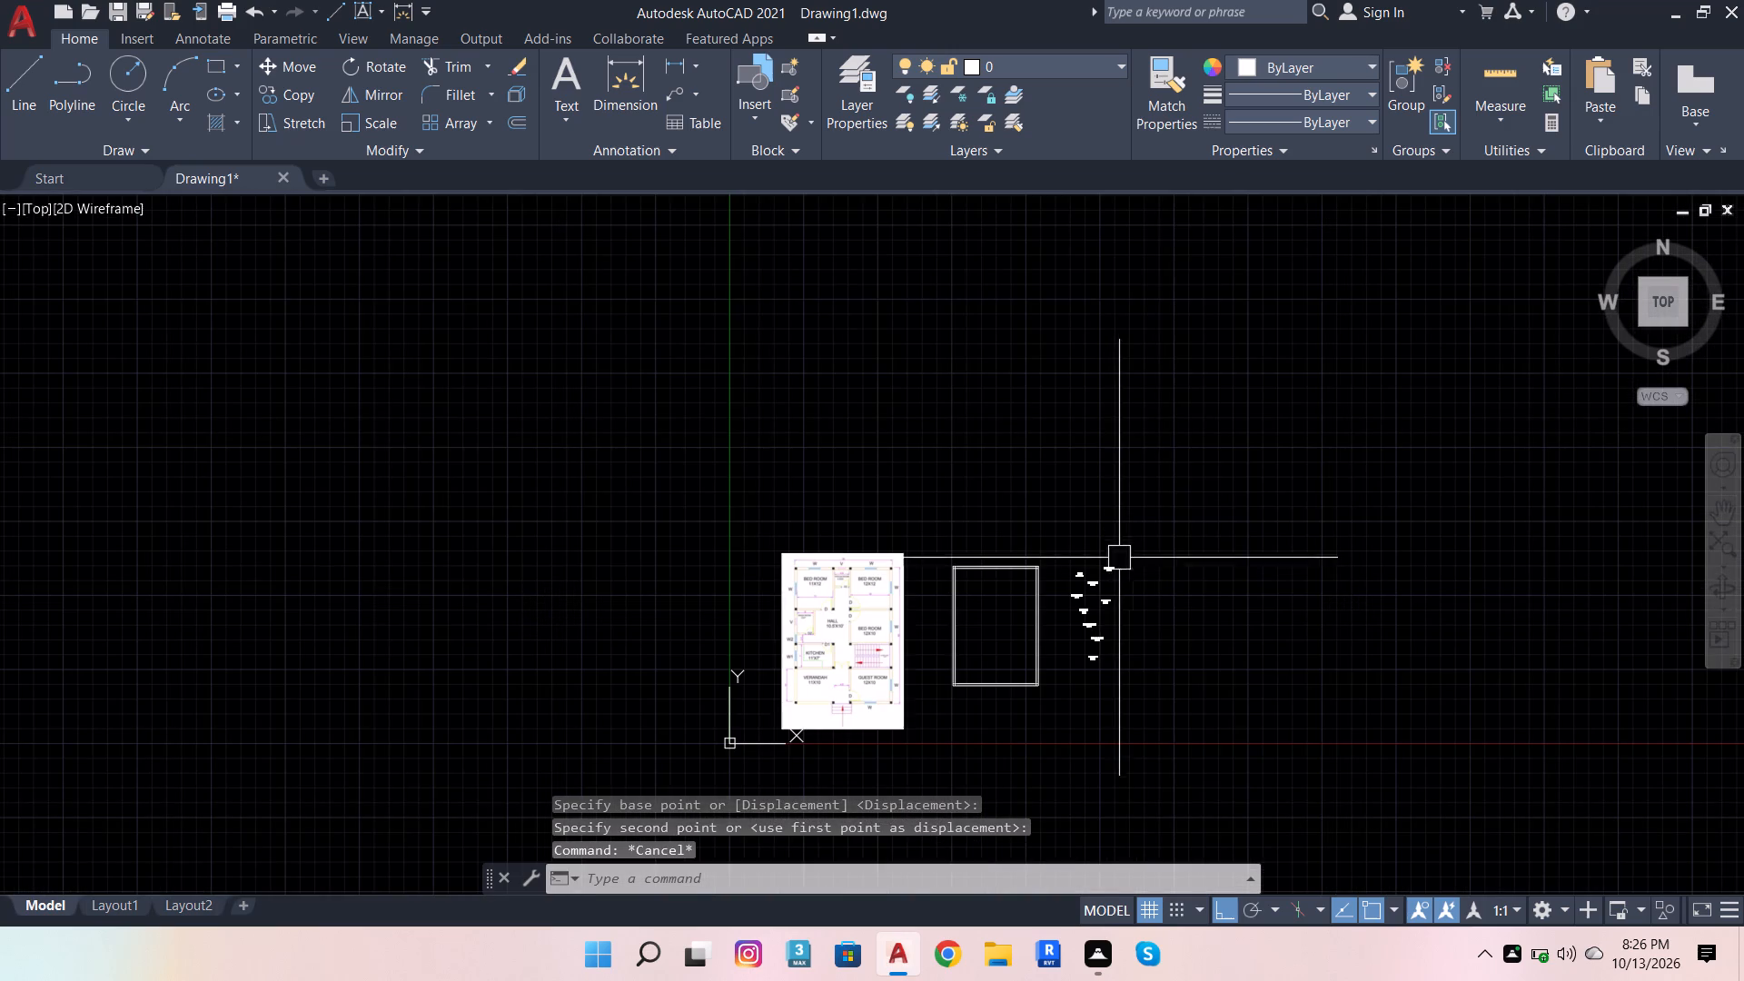
Trim the overlapping inner wall line ends at the outline's two upper corners.
scroll(1115, 639, up, 2)
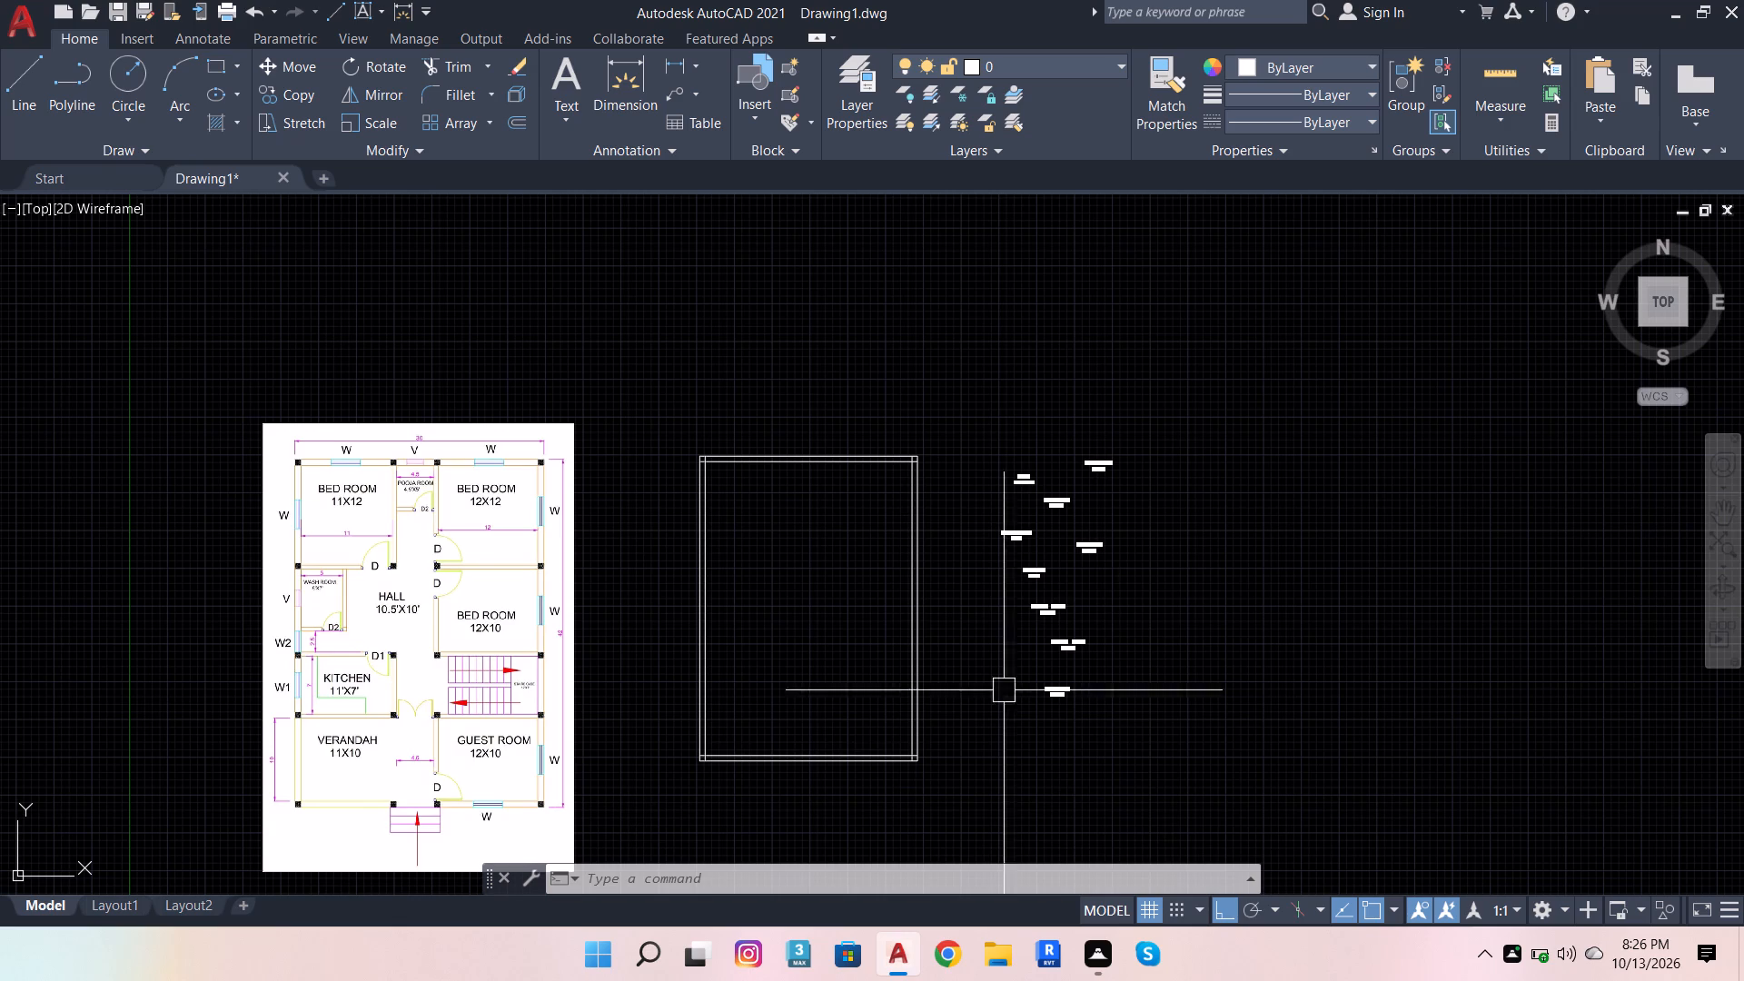
click(421, 69)
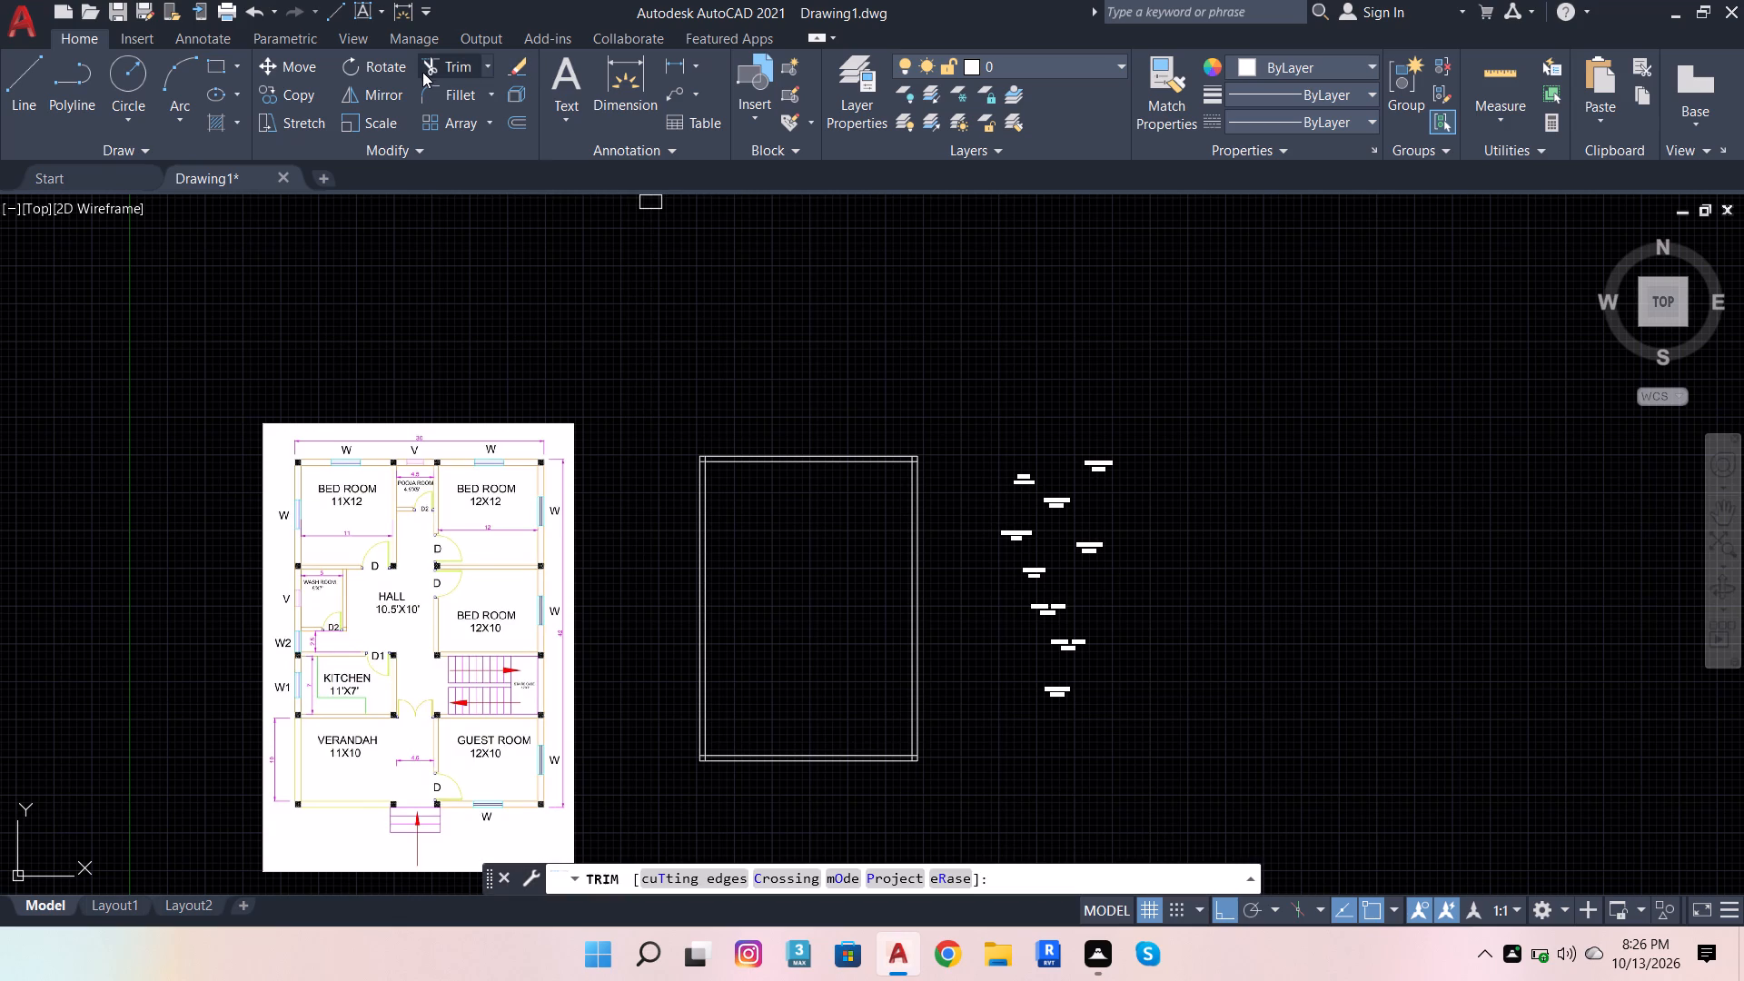
scroll(701, 471, up, 5)
click(745, 334)
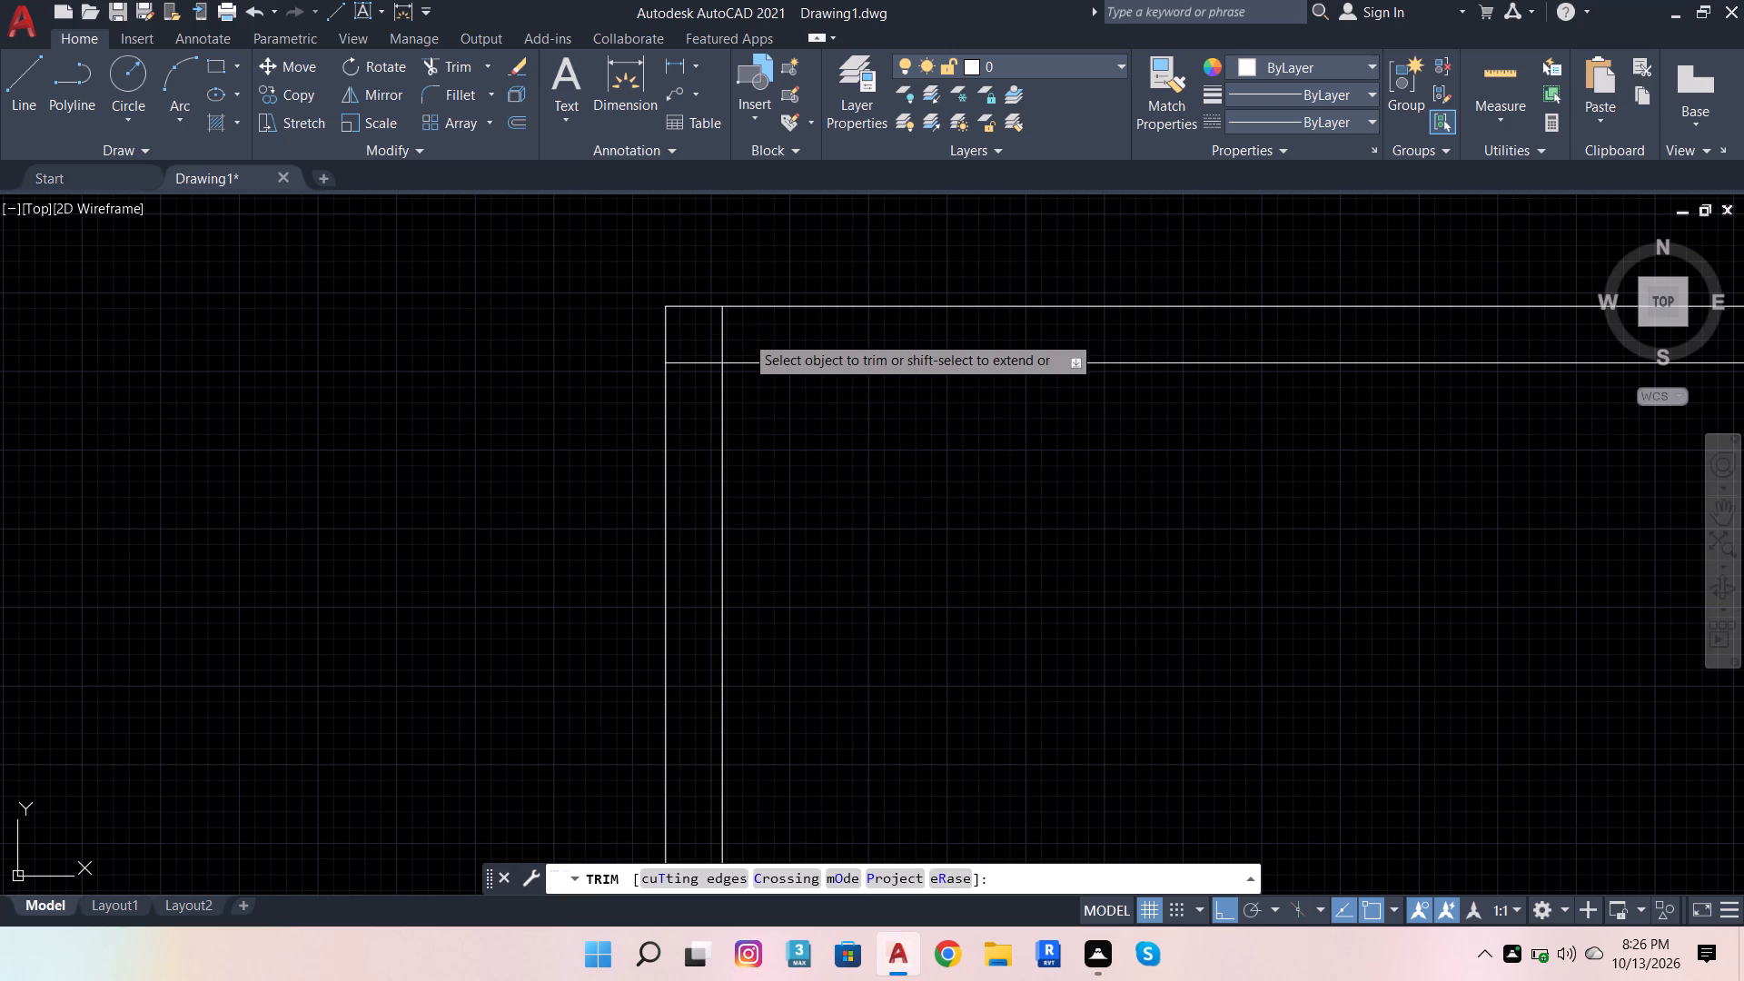
click(688, 369)
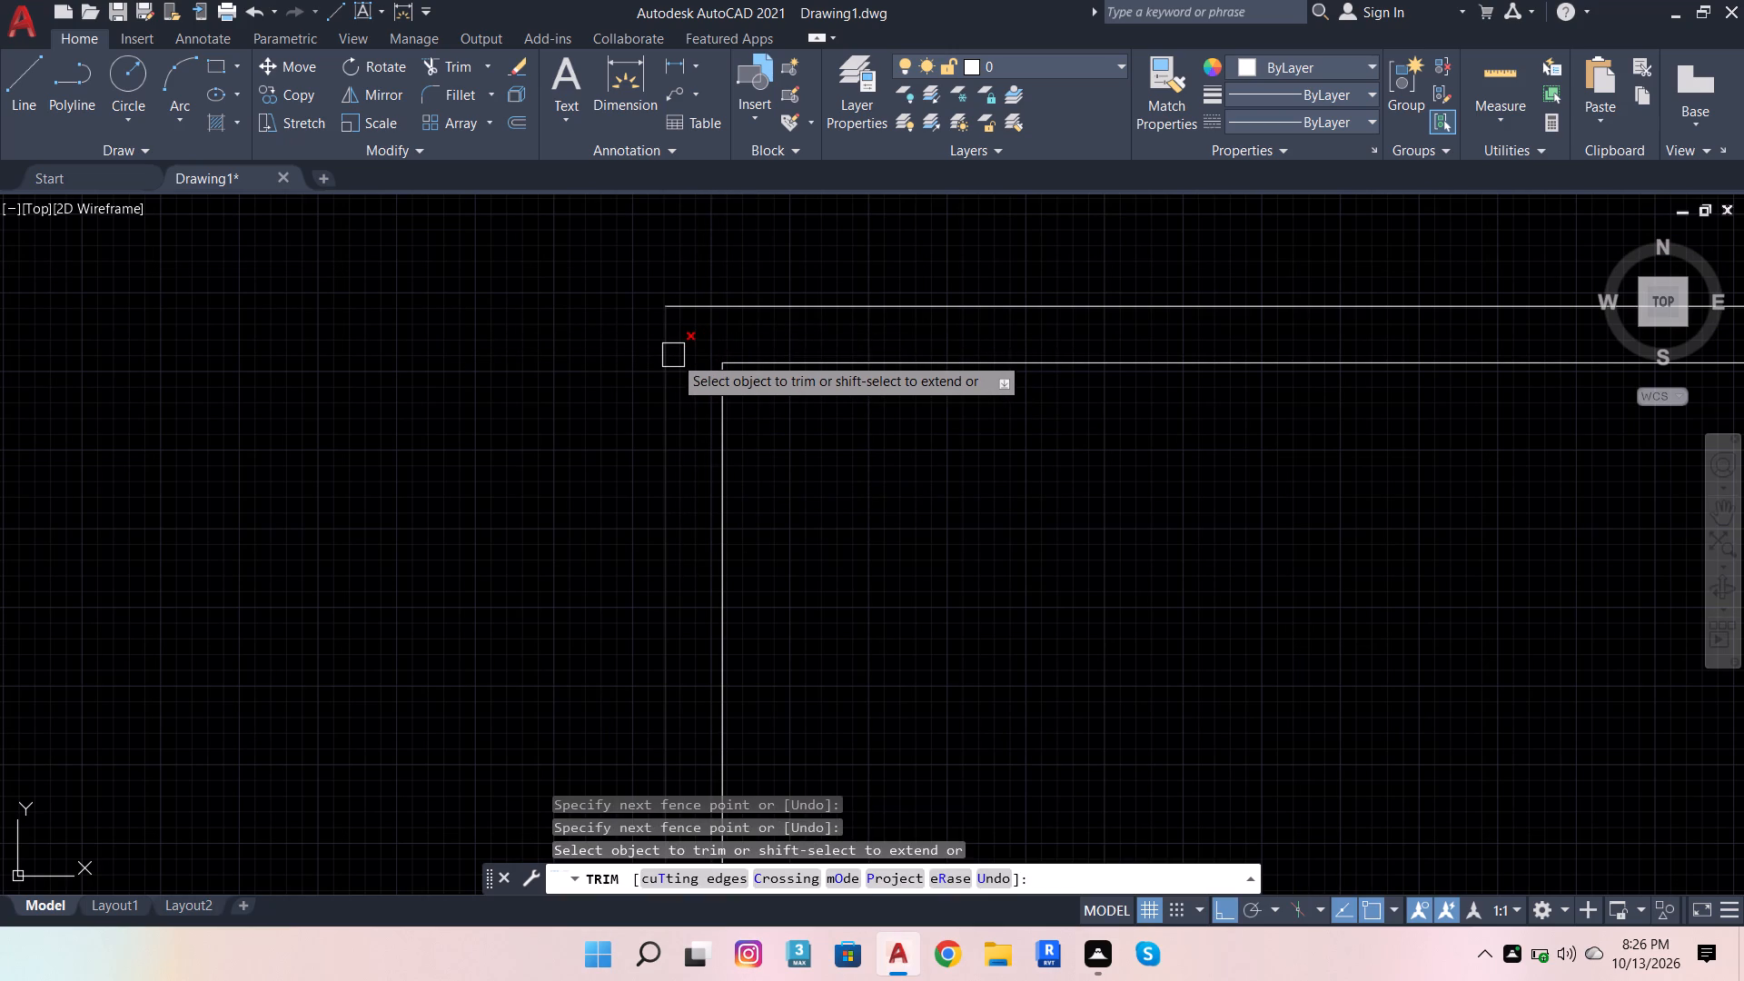
scroll(191, 383, down, 3)
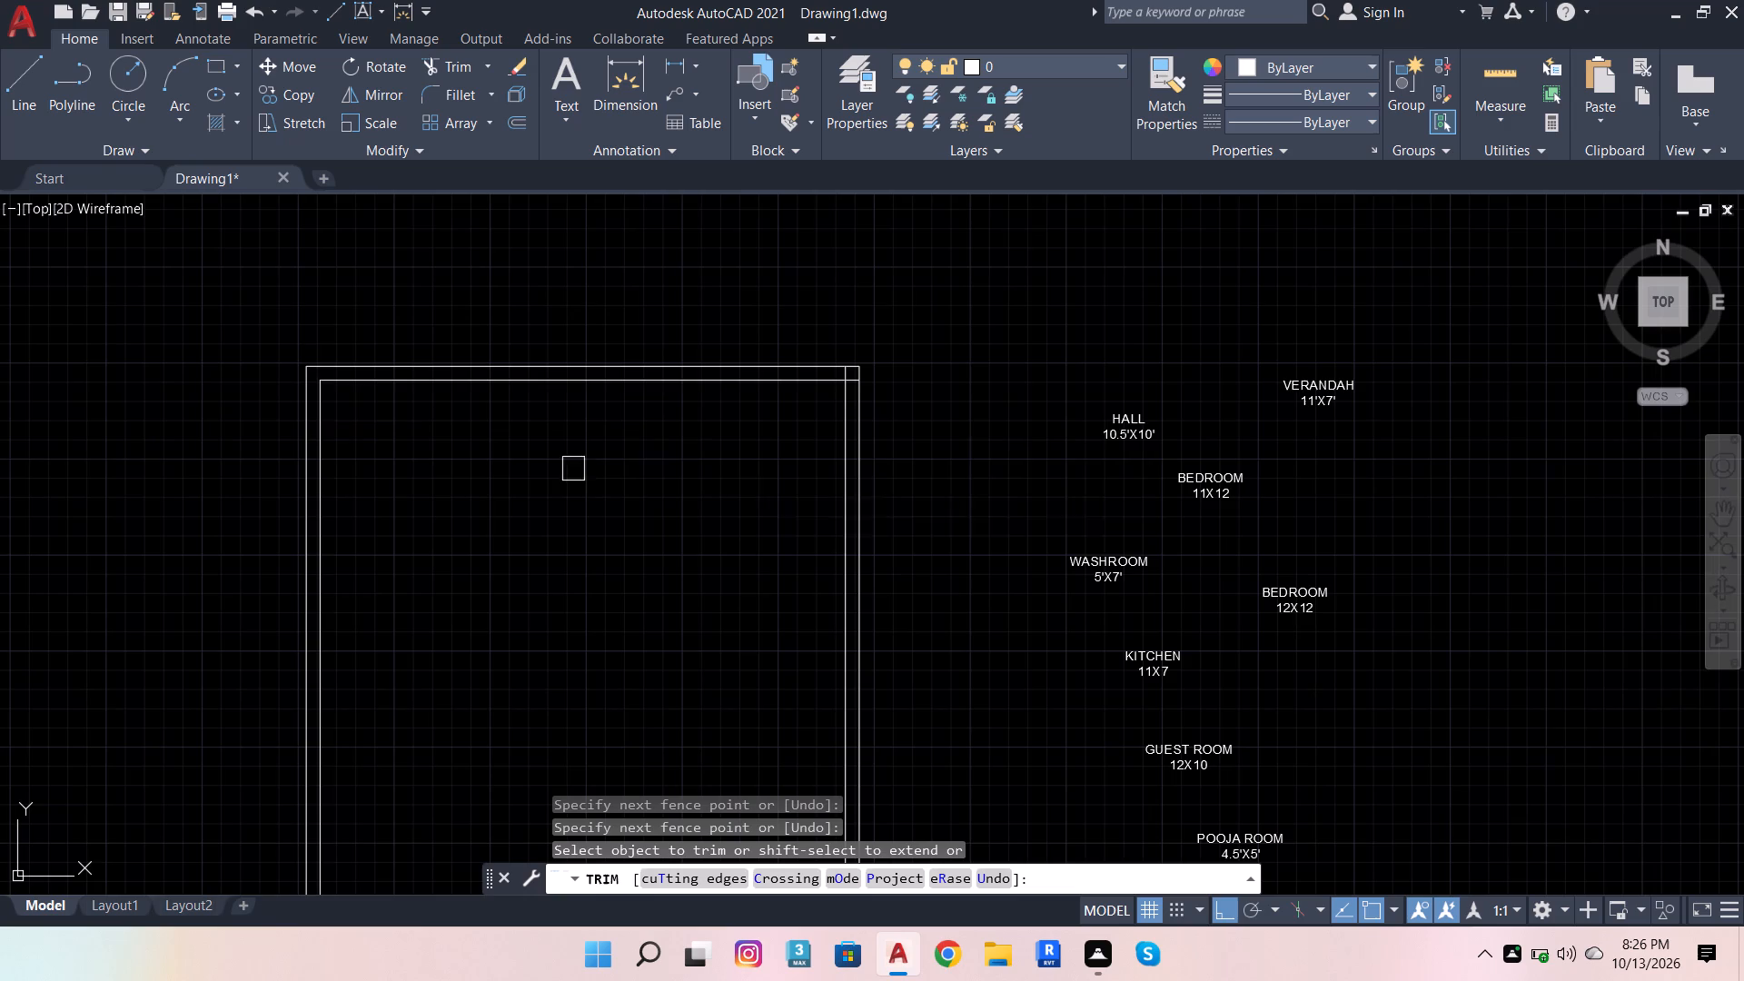
scroll(828, 399, up, 4)
scroll(895, 297, up, 3)
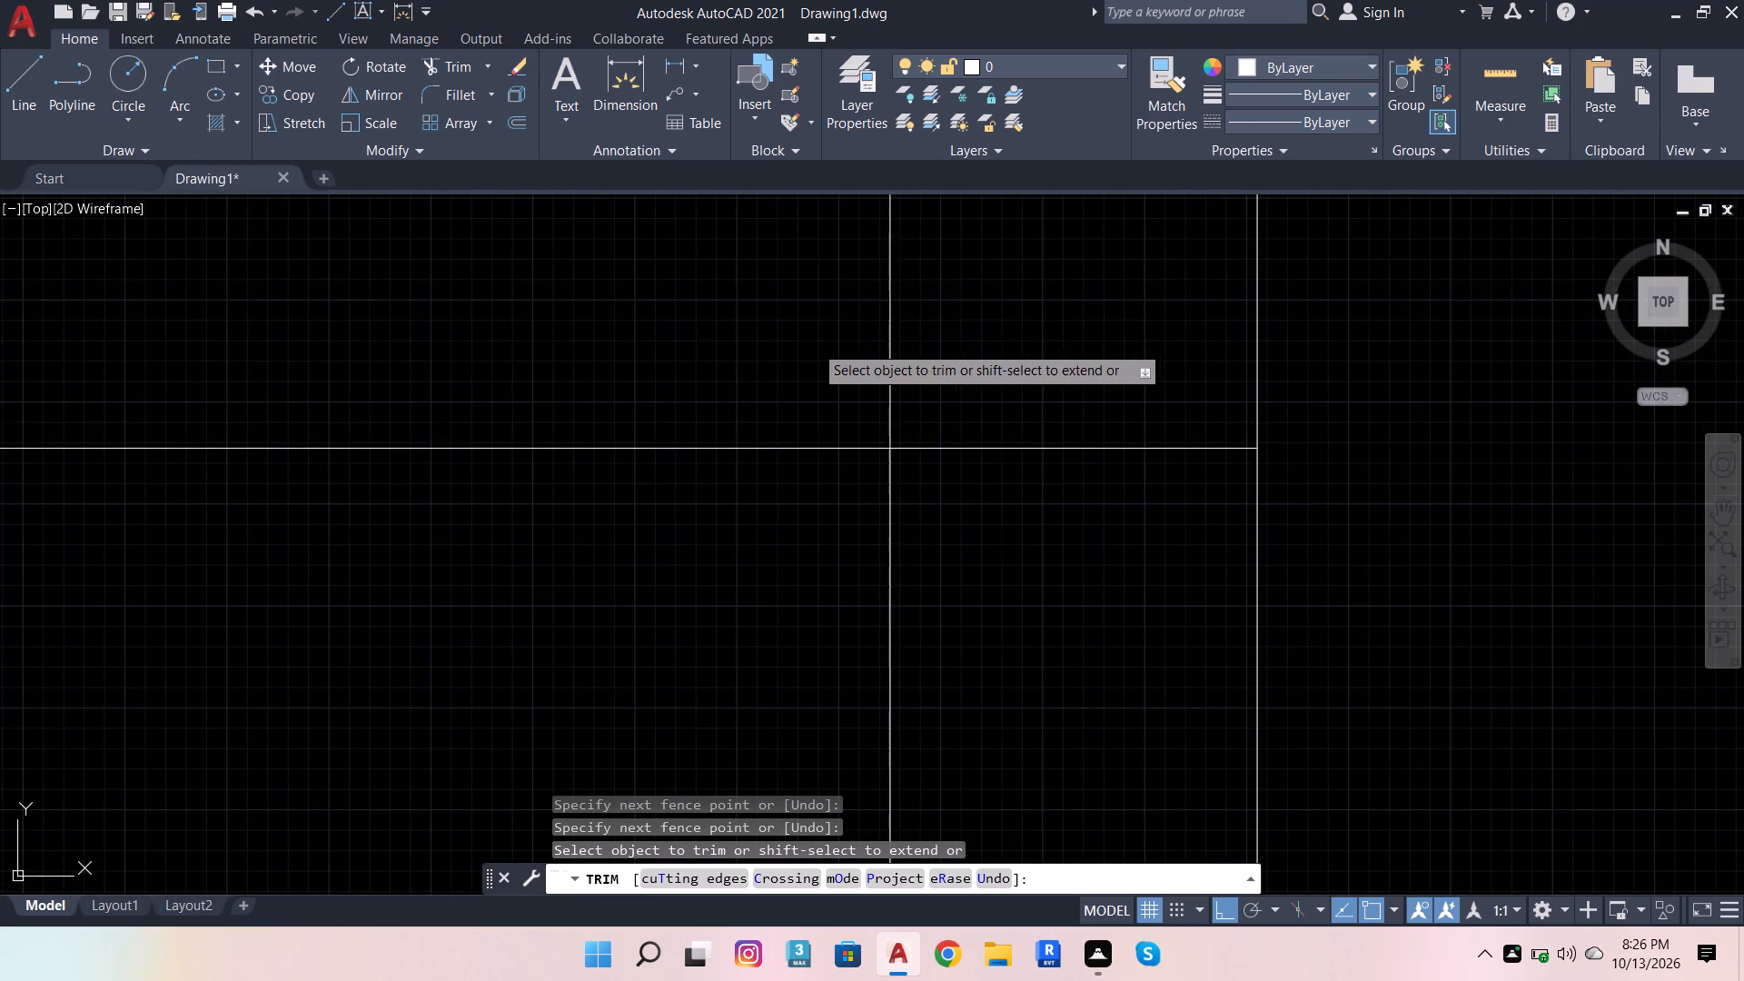
click(814, 344)
click(1022, 465)
Trim the overlapping inner wall line ends at the outline's two lower corners.
scroll(948, 361, down, 11)
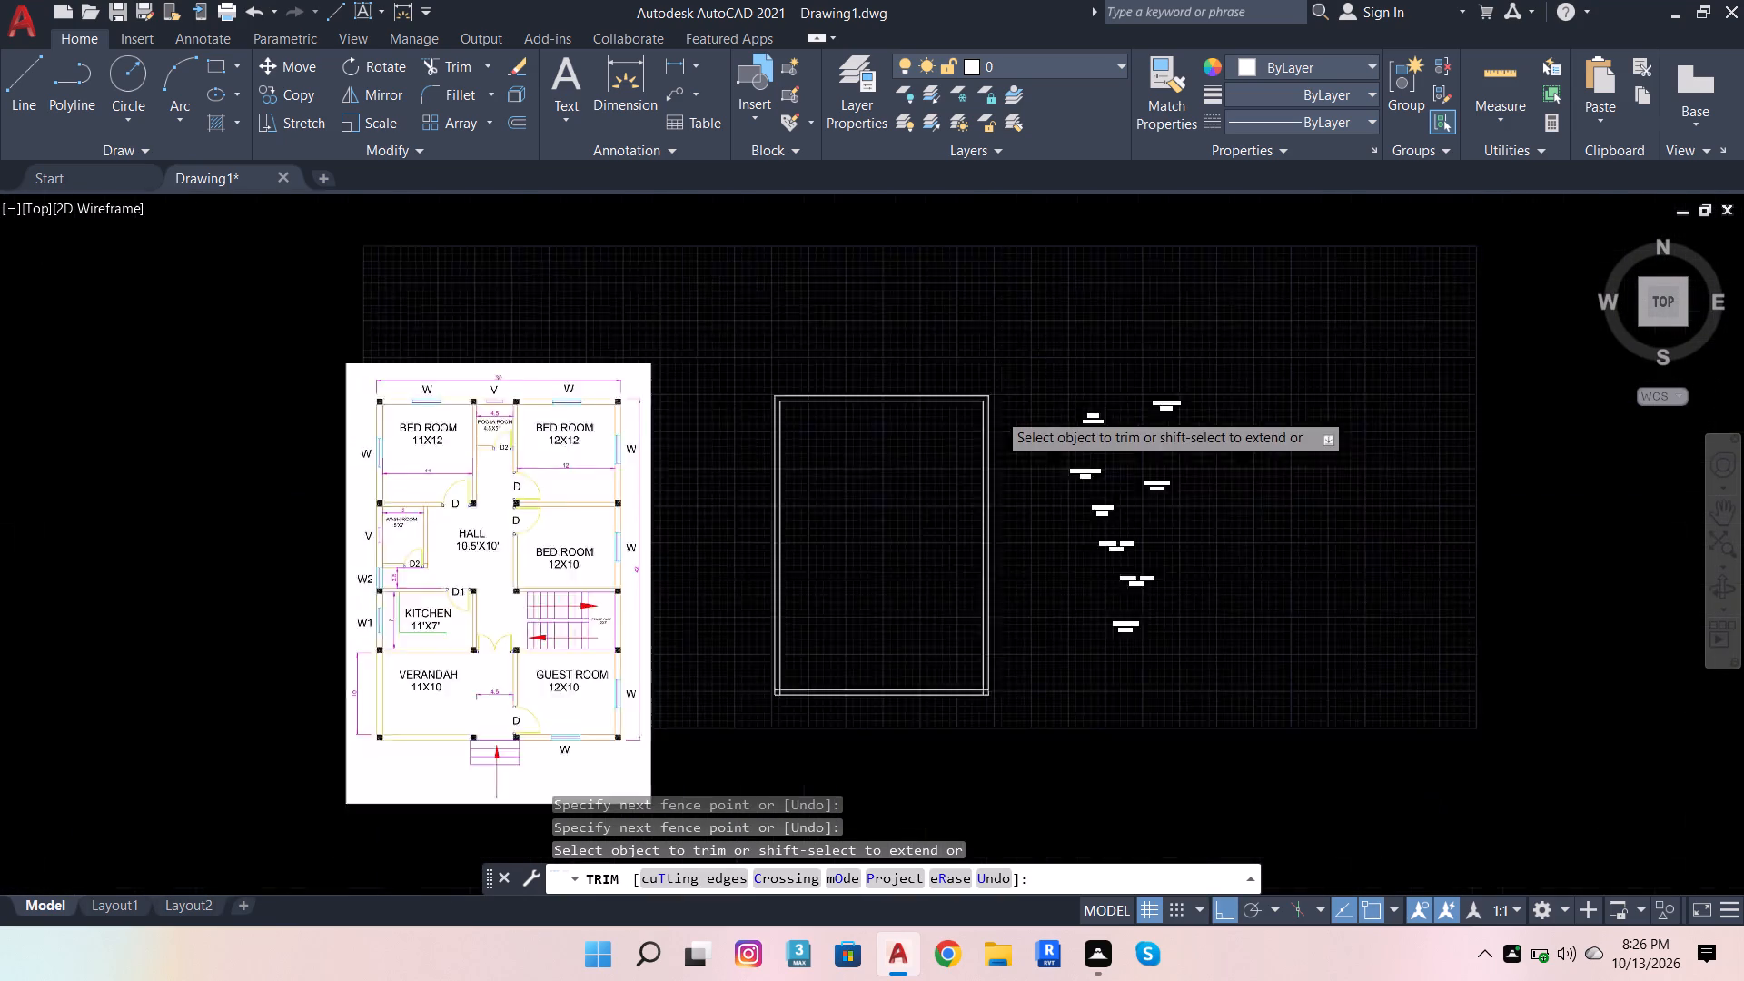
scroll(986, 578, up, 4)
scroll(1107, 355, up, 3)
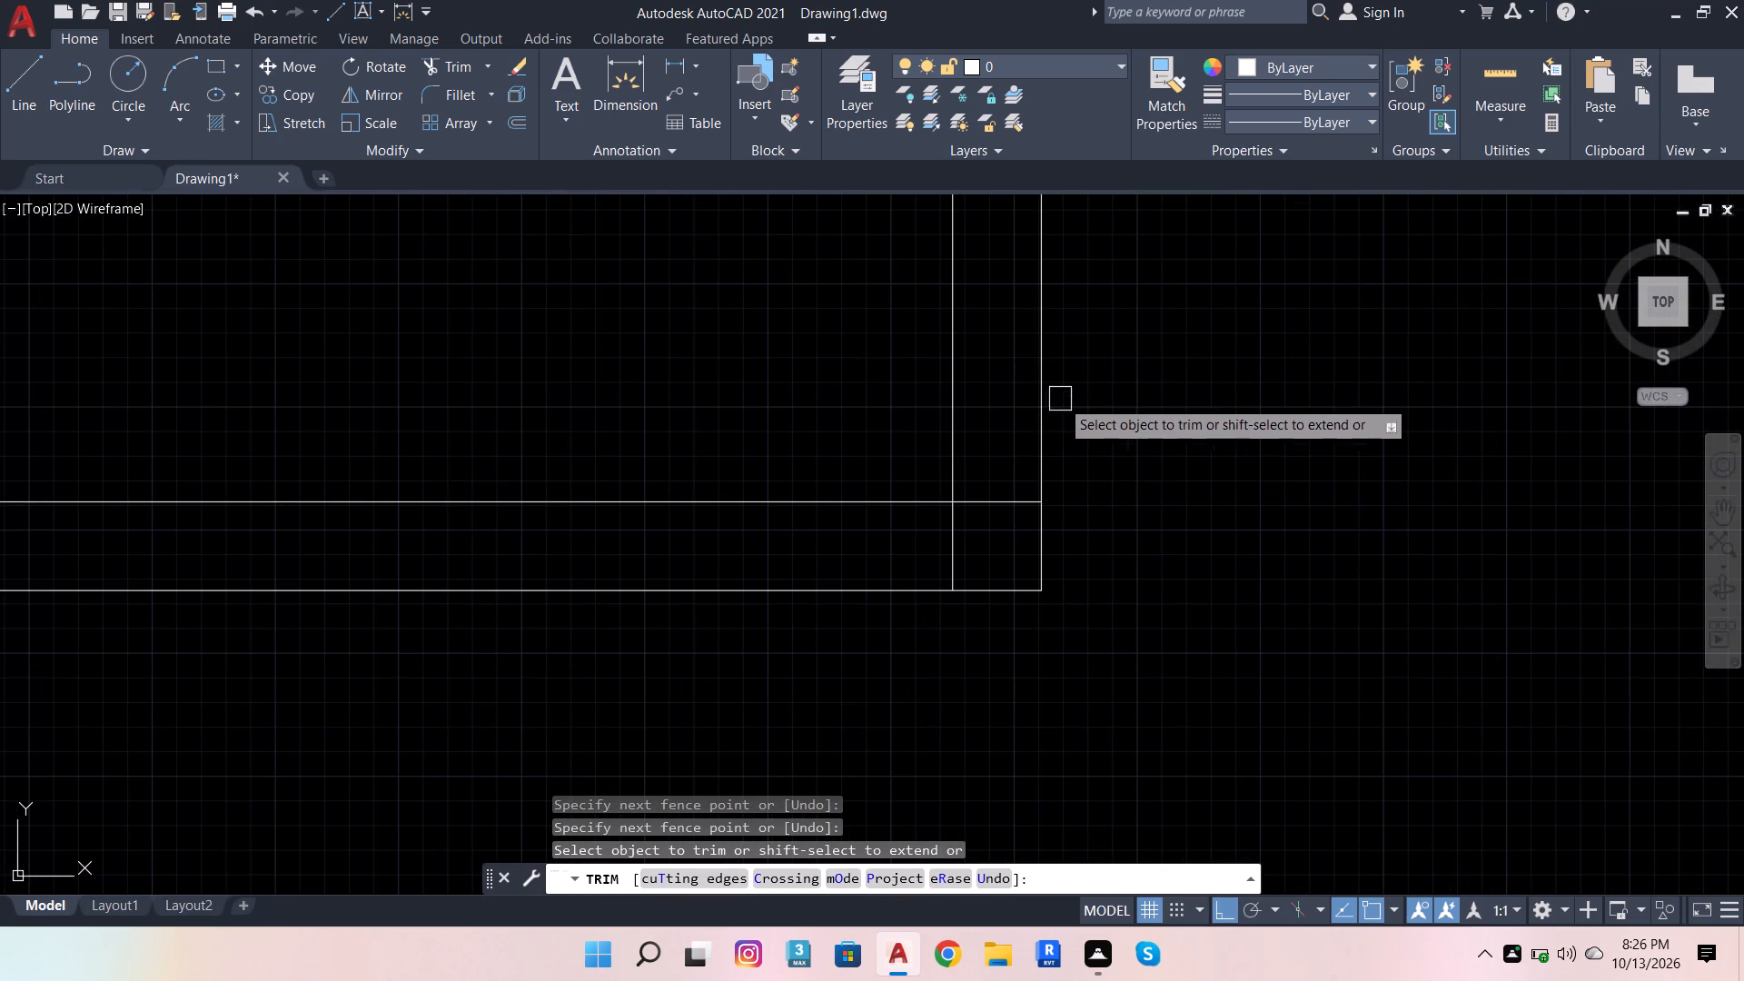
click(1008, 475)
click(946, 551)
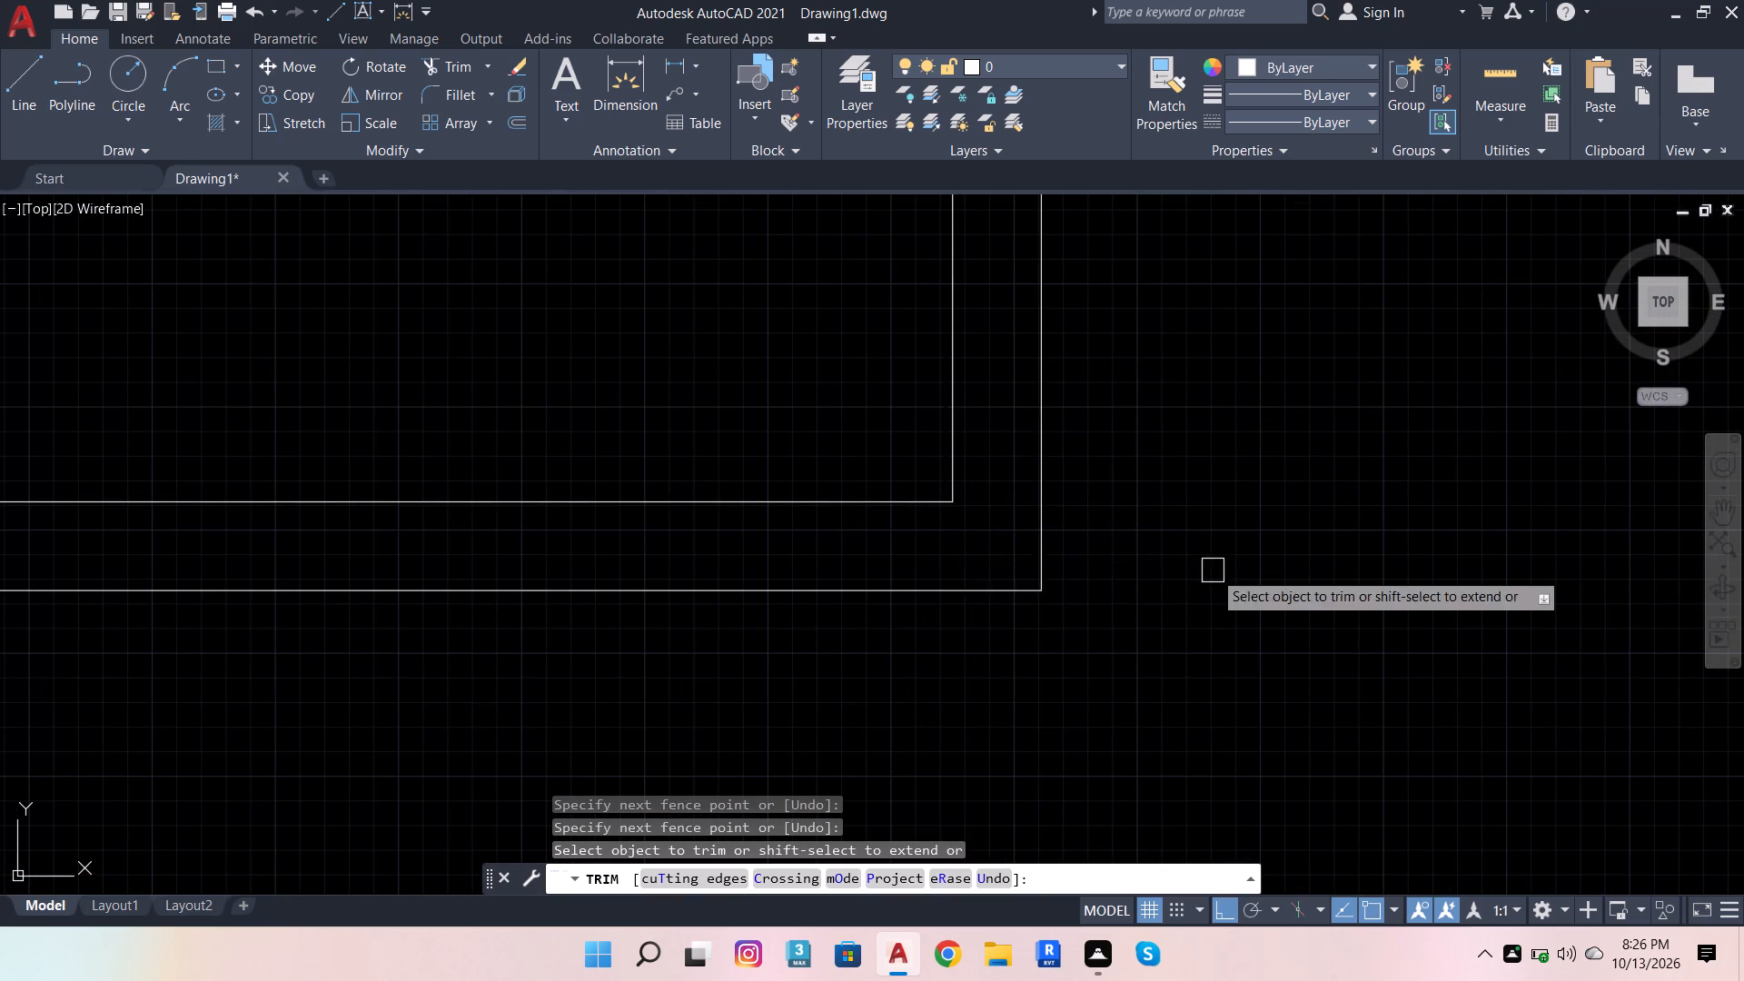
scroll(1214, 576, down, 3)
scroll(259, 592, up, 3)
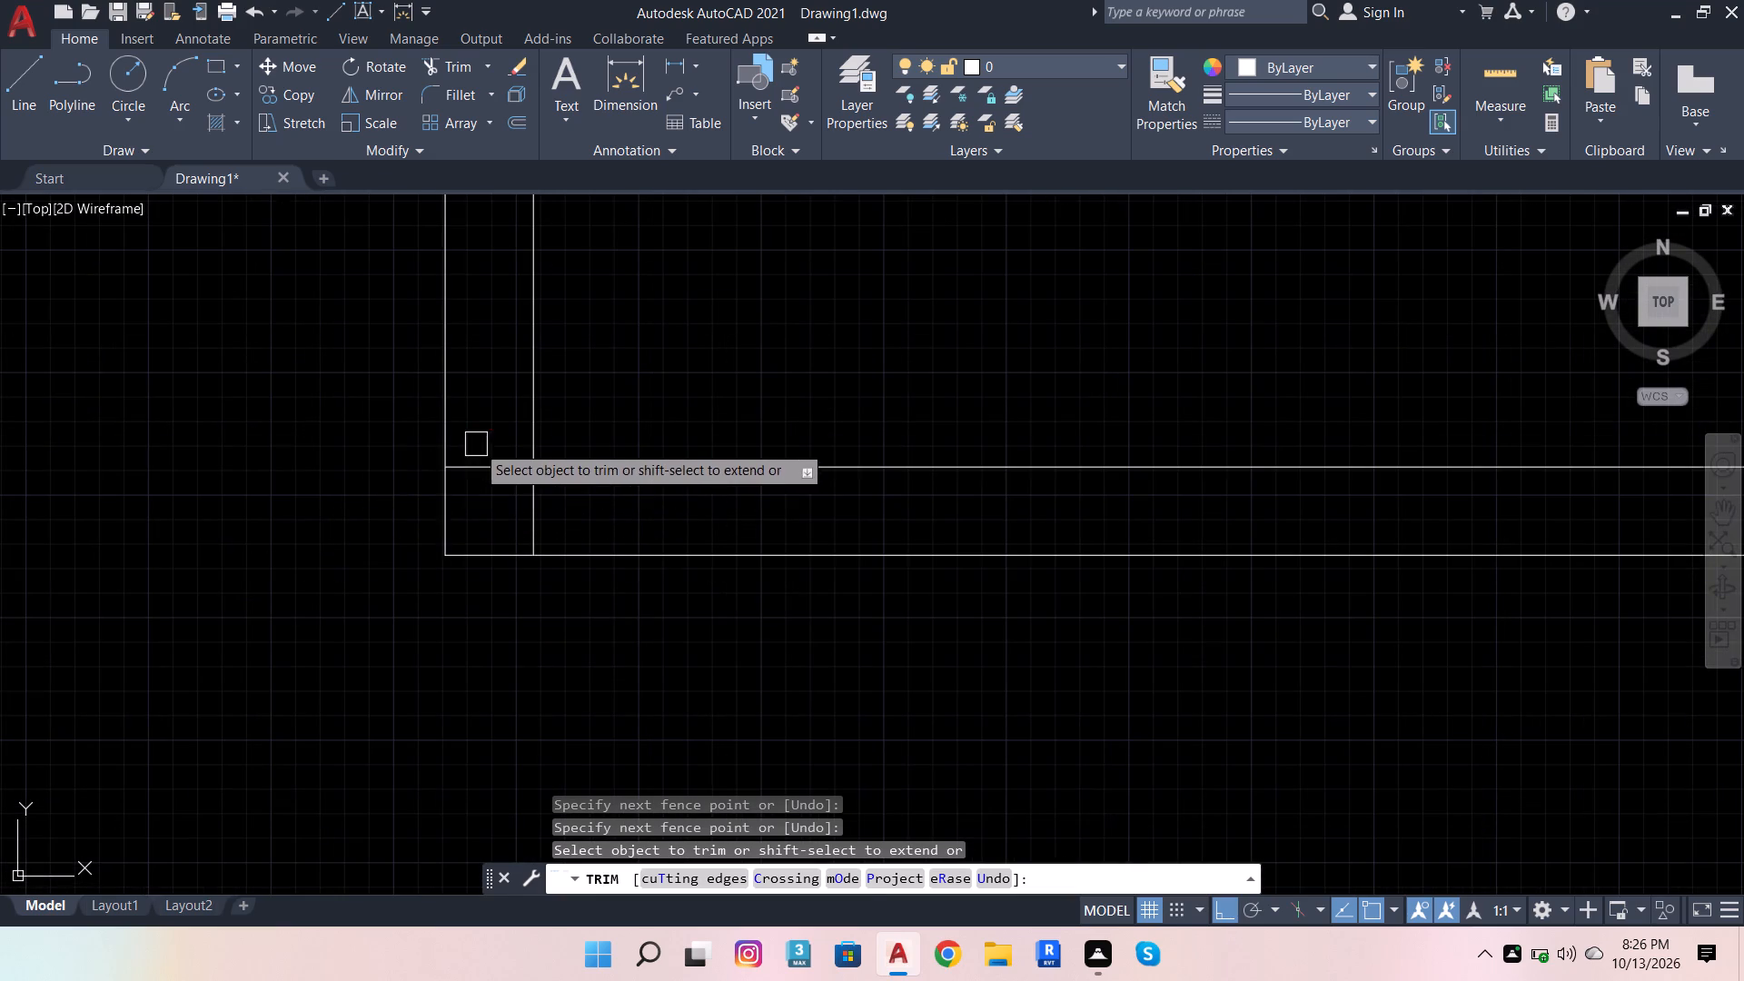
click(476, 444)
click(532, 515)
click(532, 515)
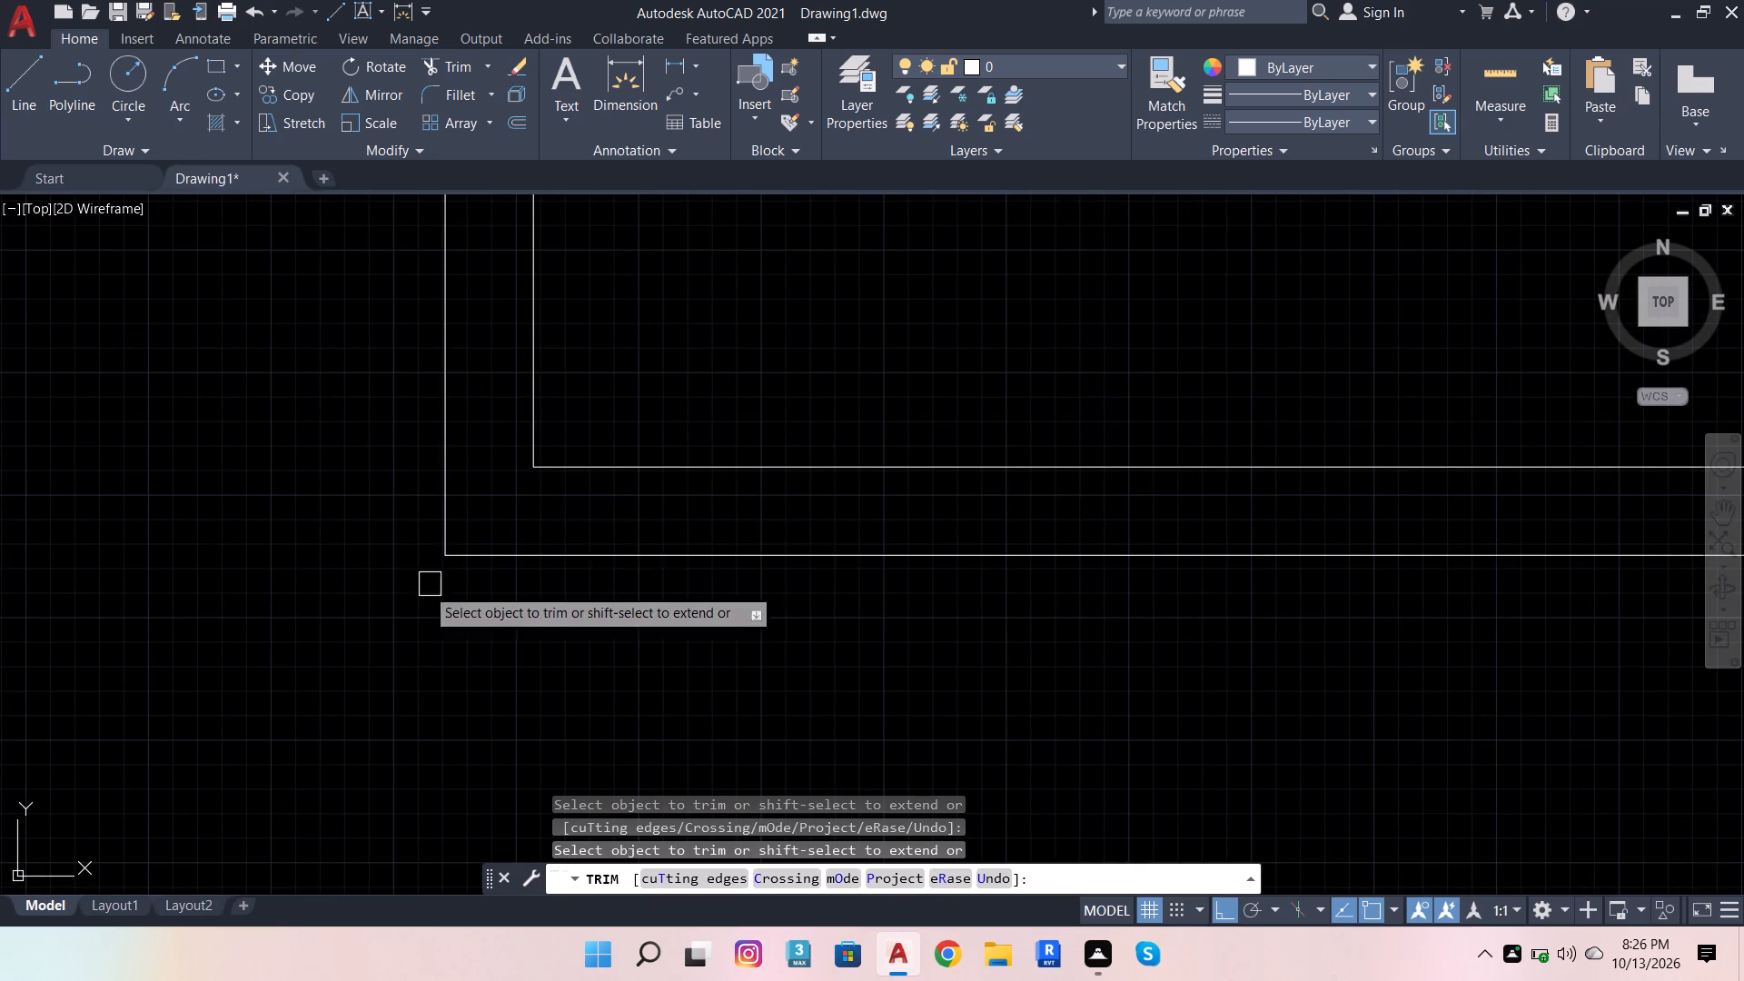
Offset the outline's upper inner wall line 12' downward into the plan.
scroll(361, 628, down, 12)
scroll(358, 529, up, 5)
scroll(669, 414, down, 3)
key(Escape)
scroll(620, 525, up, 1)
scroll(633, 523, down, 1)
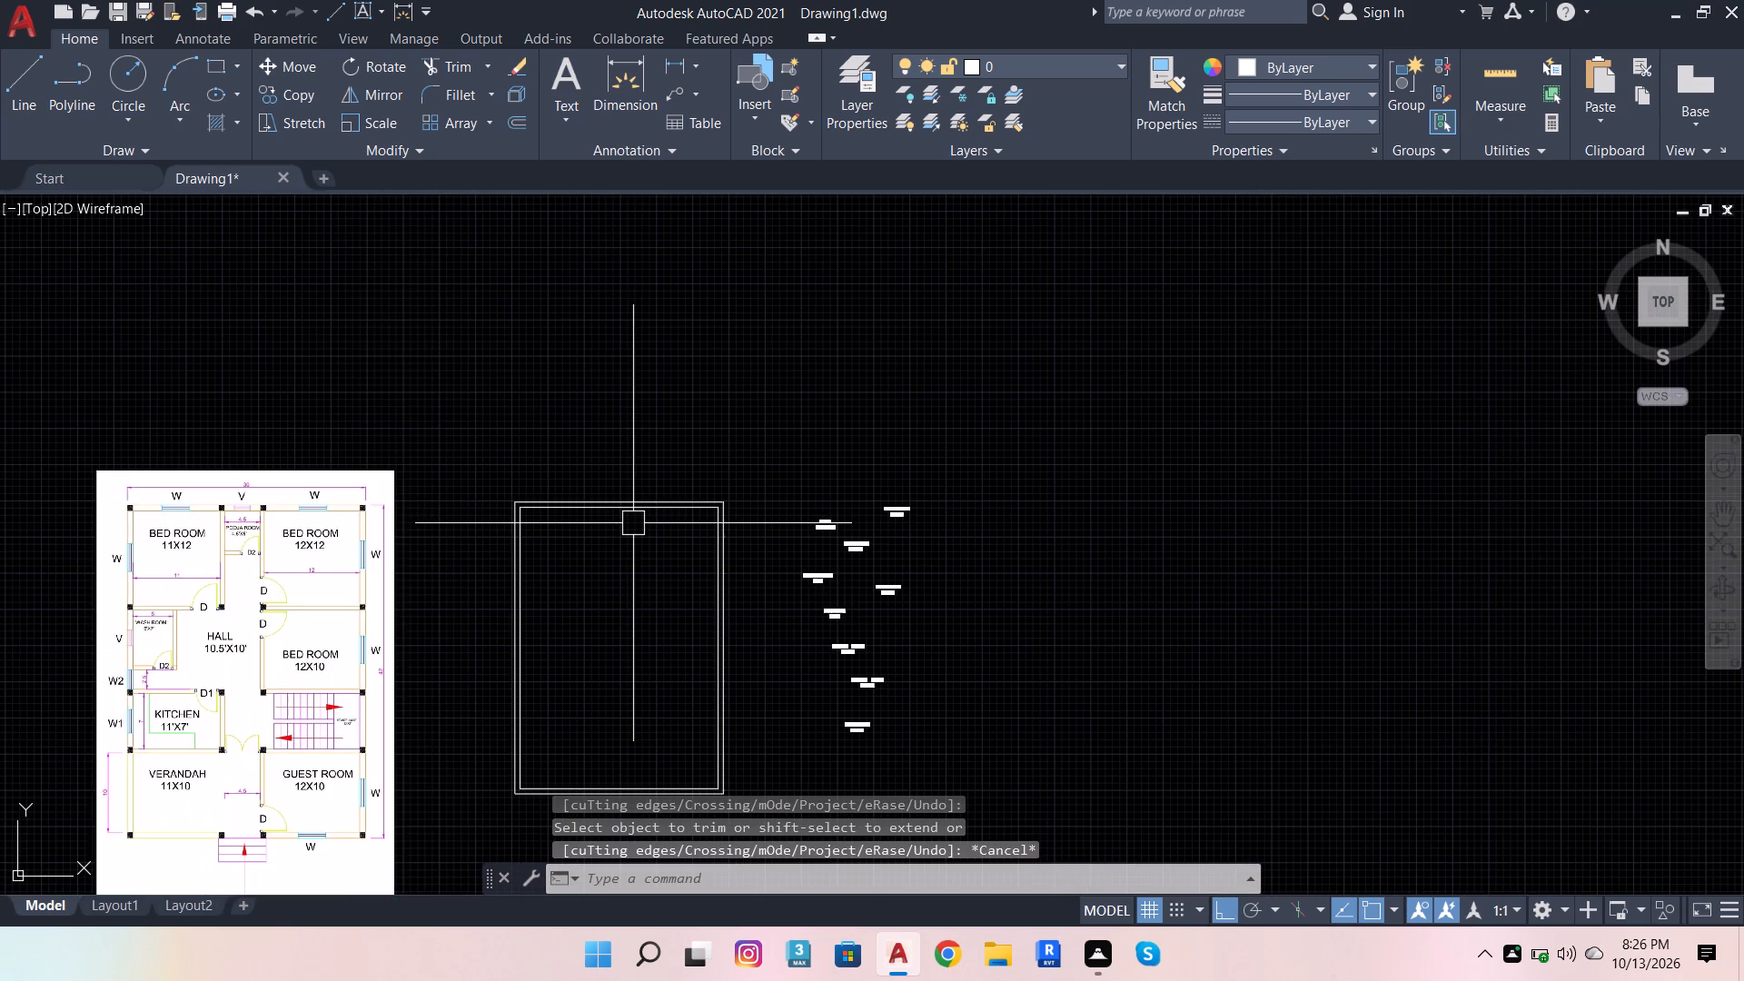
click(632, 518)
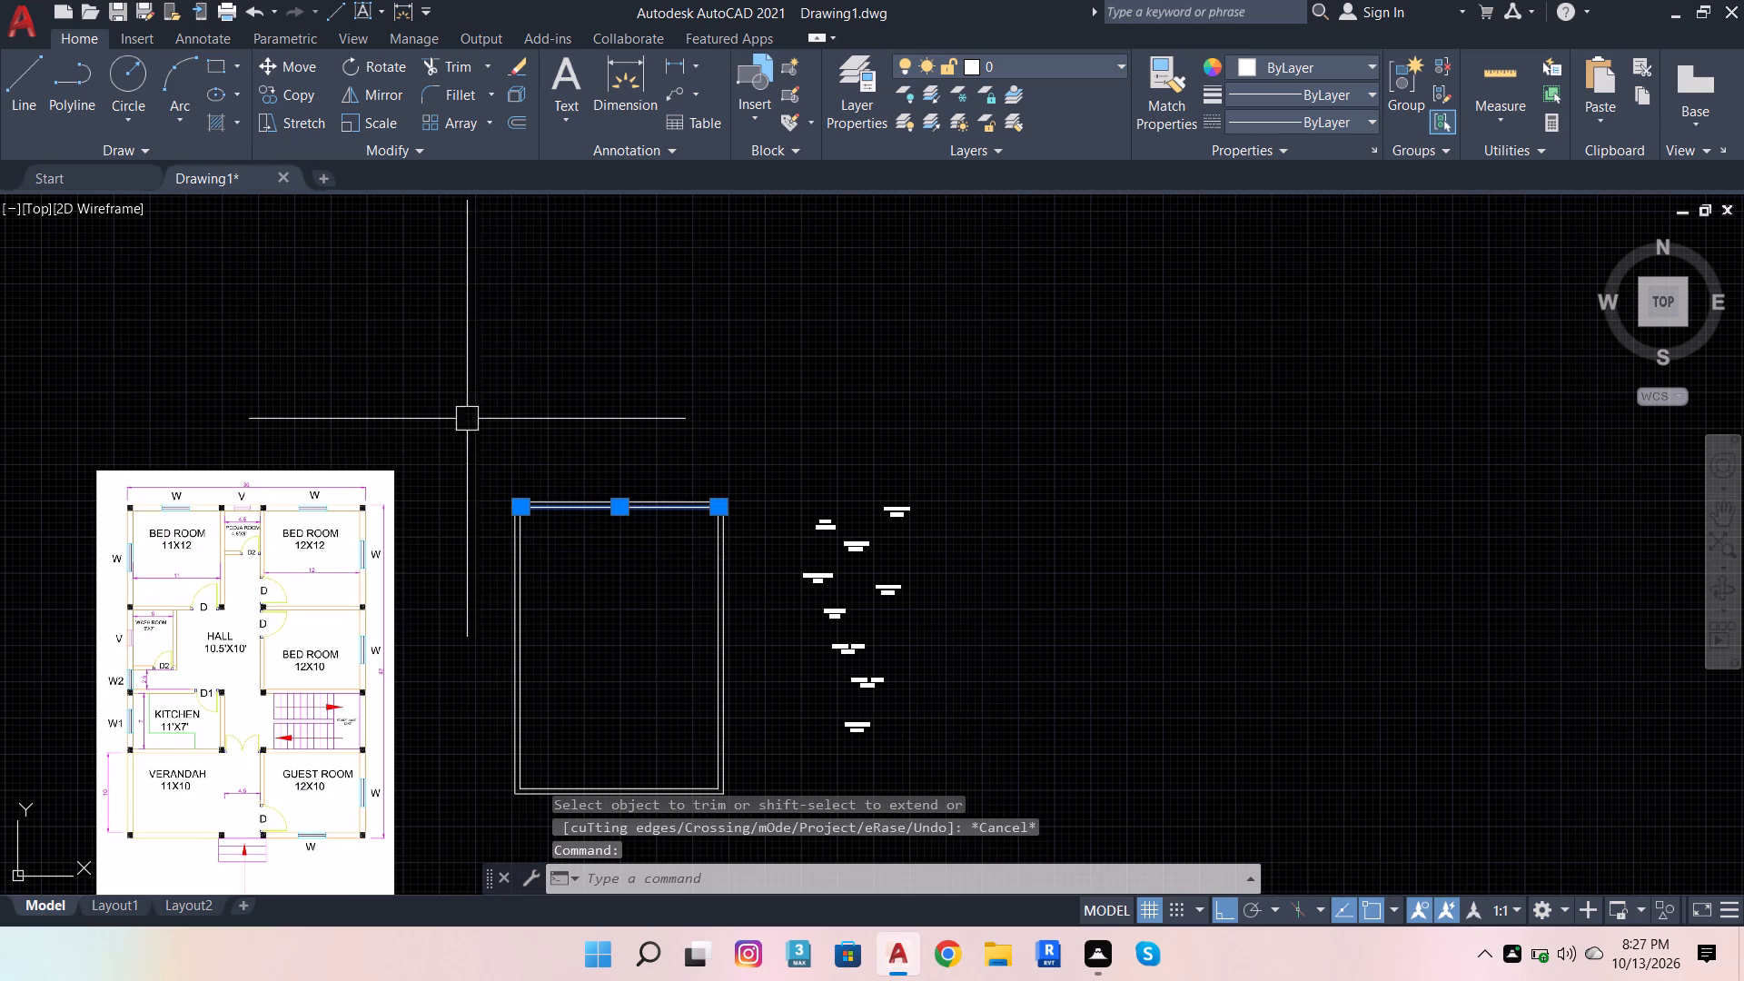
click(524, 129)
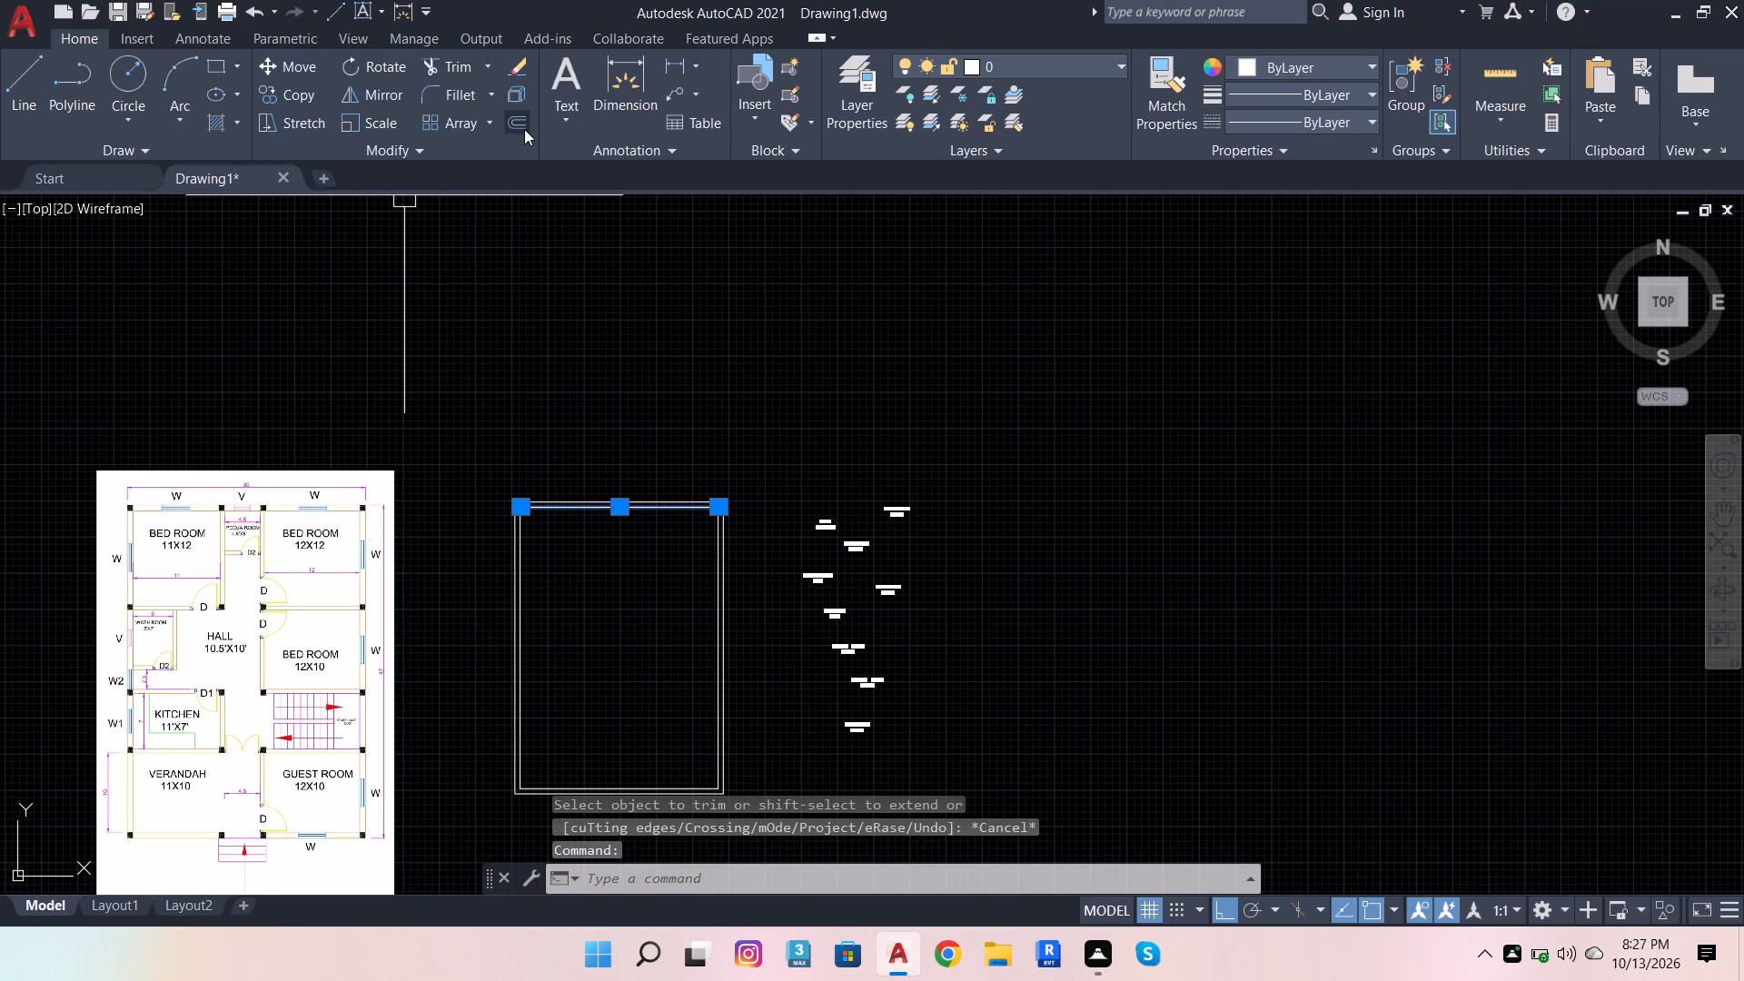
click(520, 520)
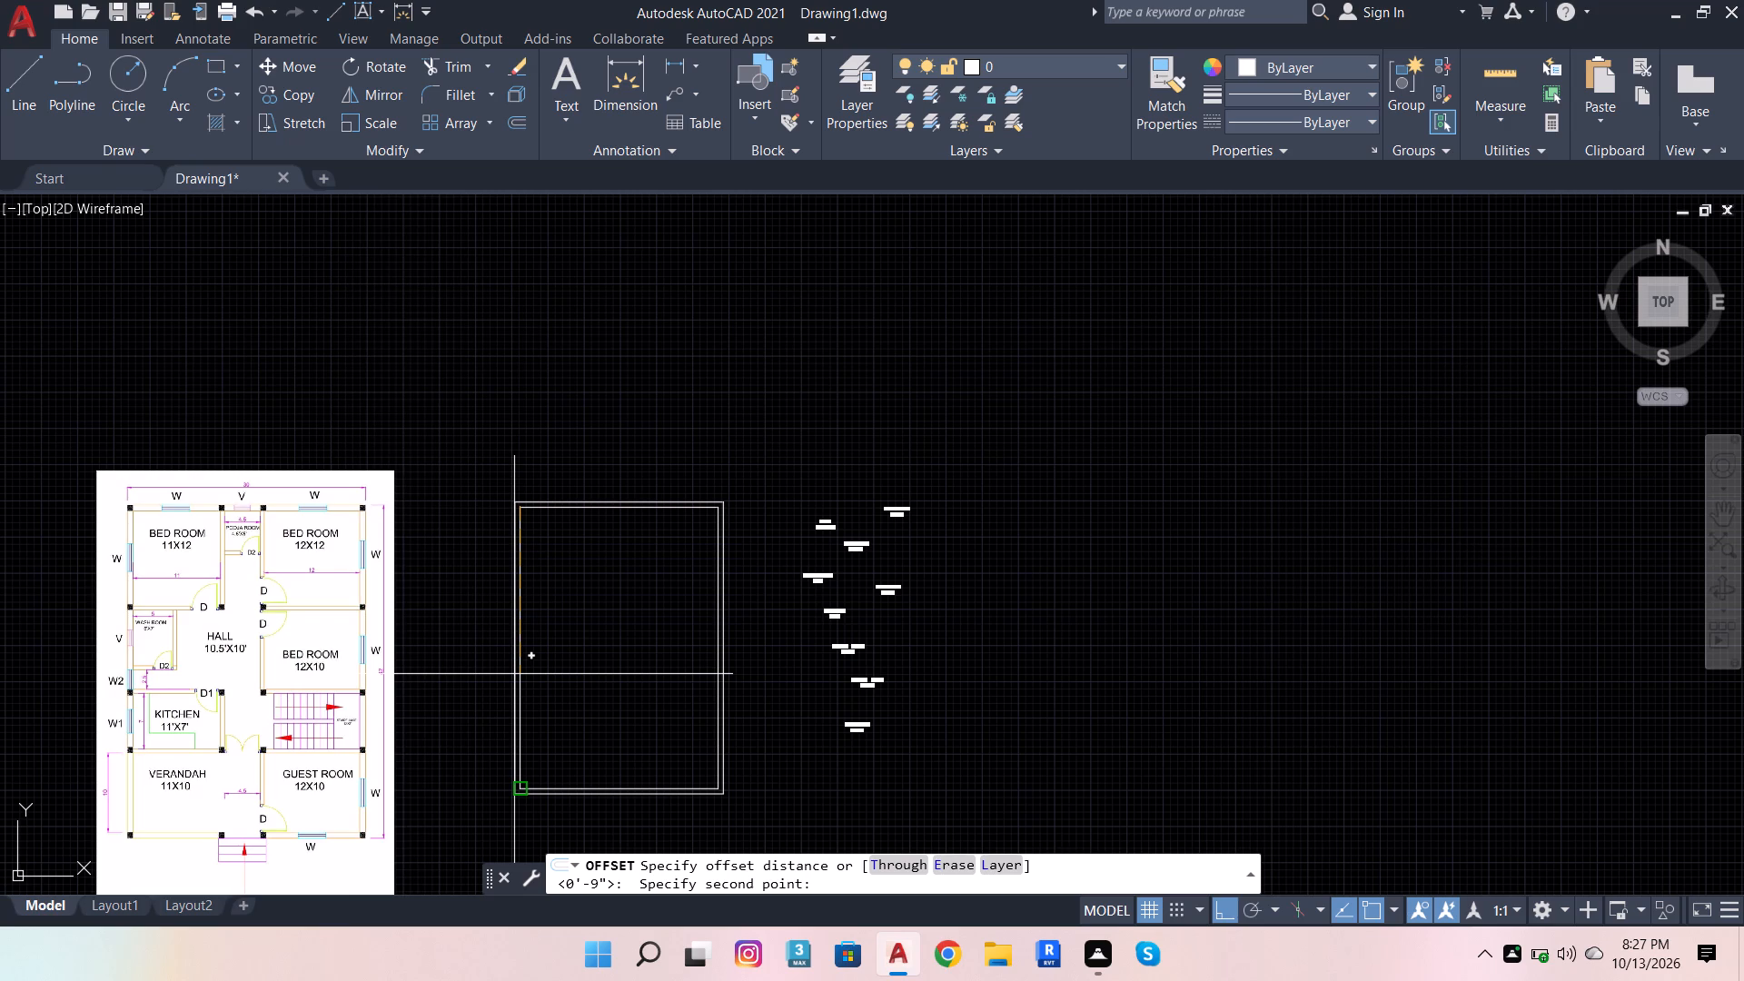
text(12')
key(Return)
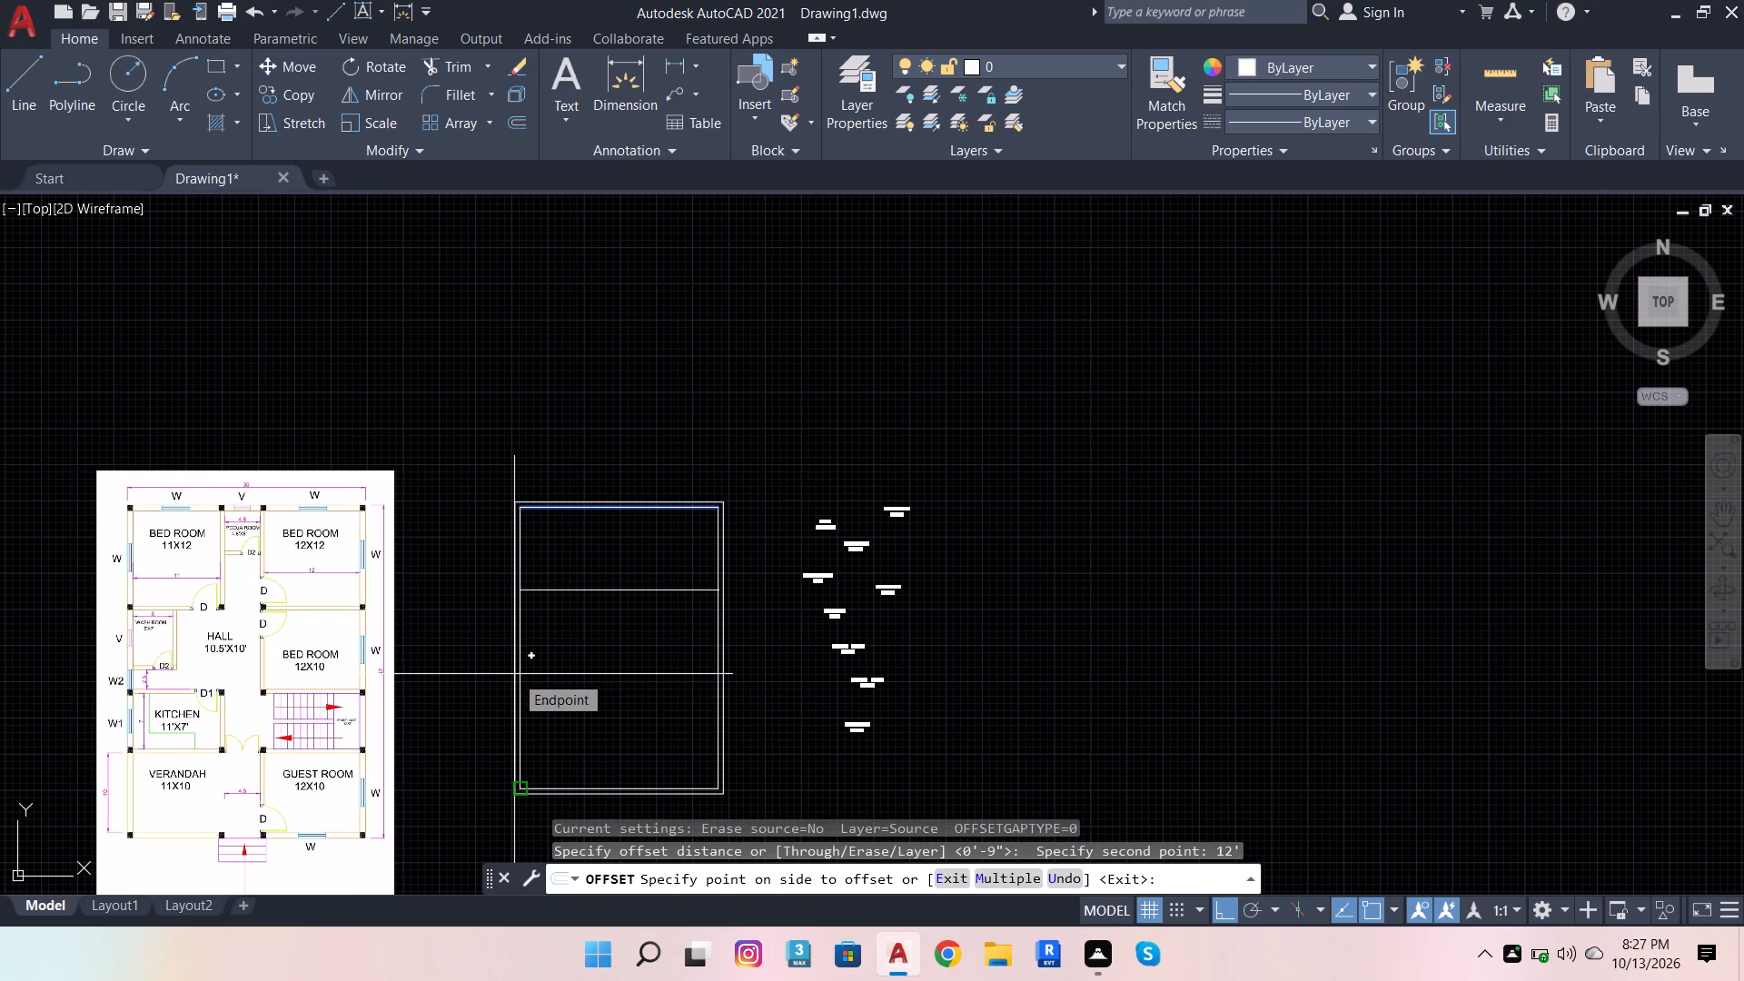
click(514, 674)
Offset the new horizontal partition line 4.5" downward to give the wall its thickness.
scroll(184, 633, up, 2)
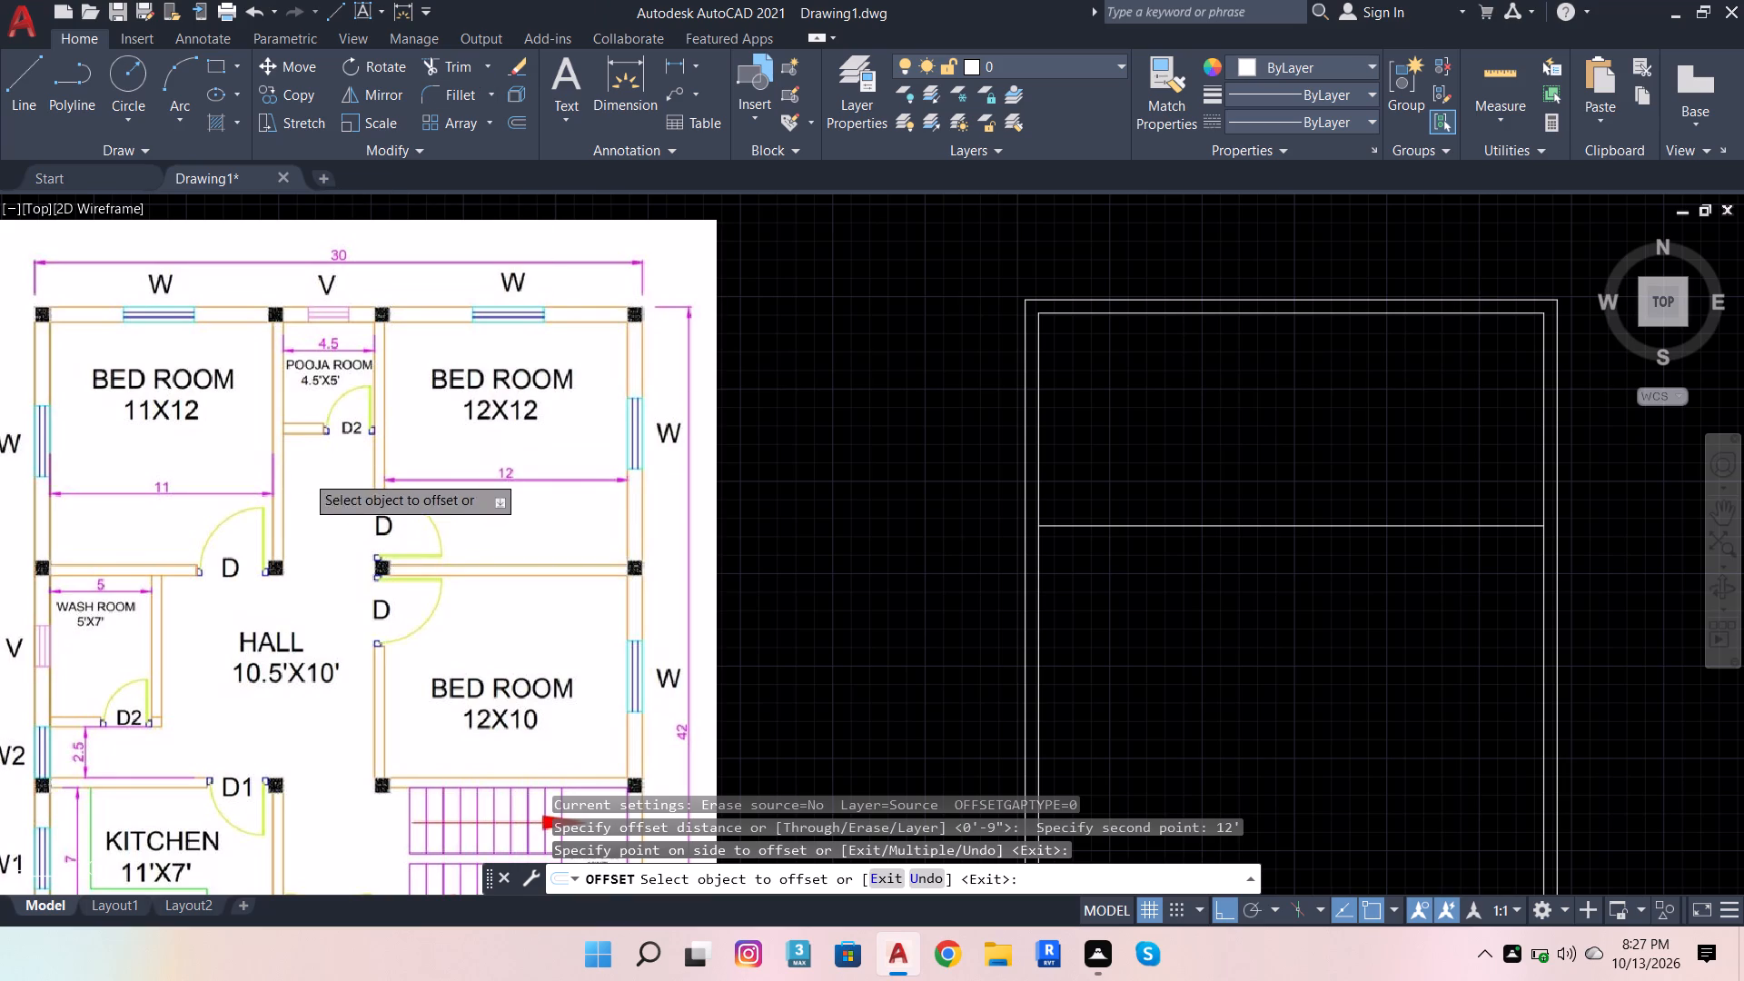
scroll(562, 291, down, 1)
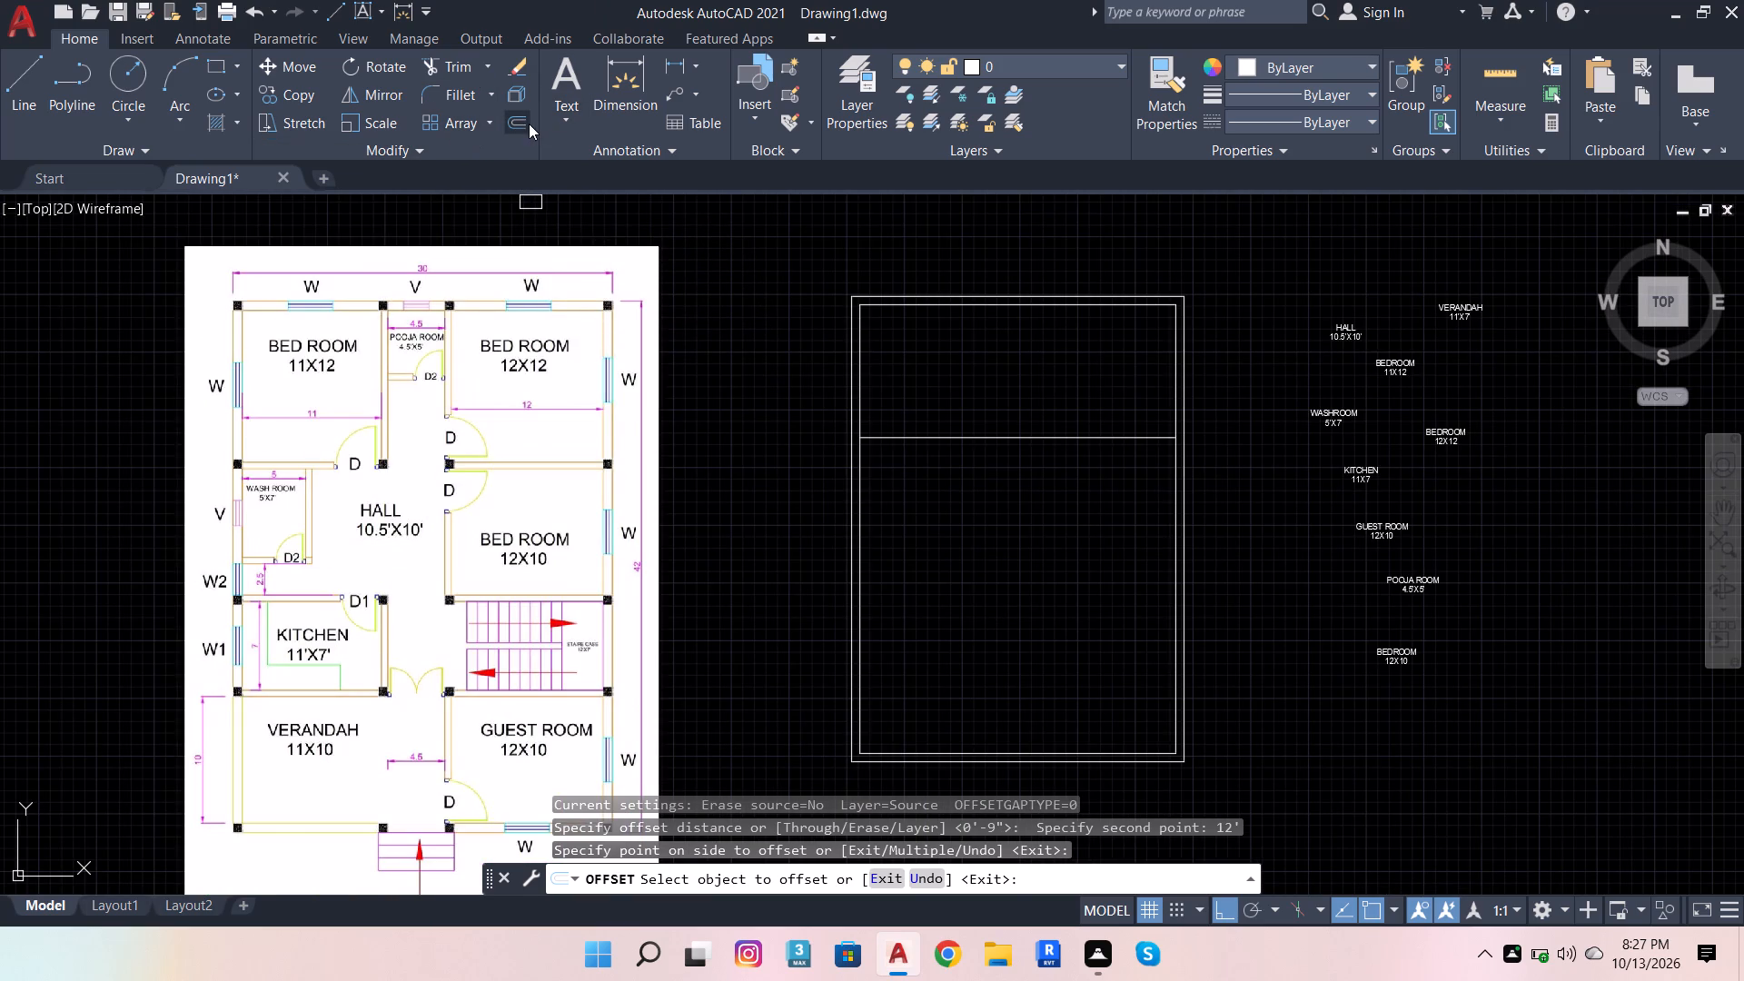
click(529, 124)
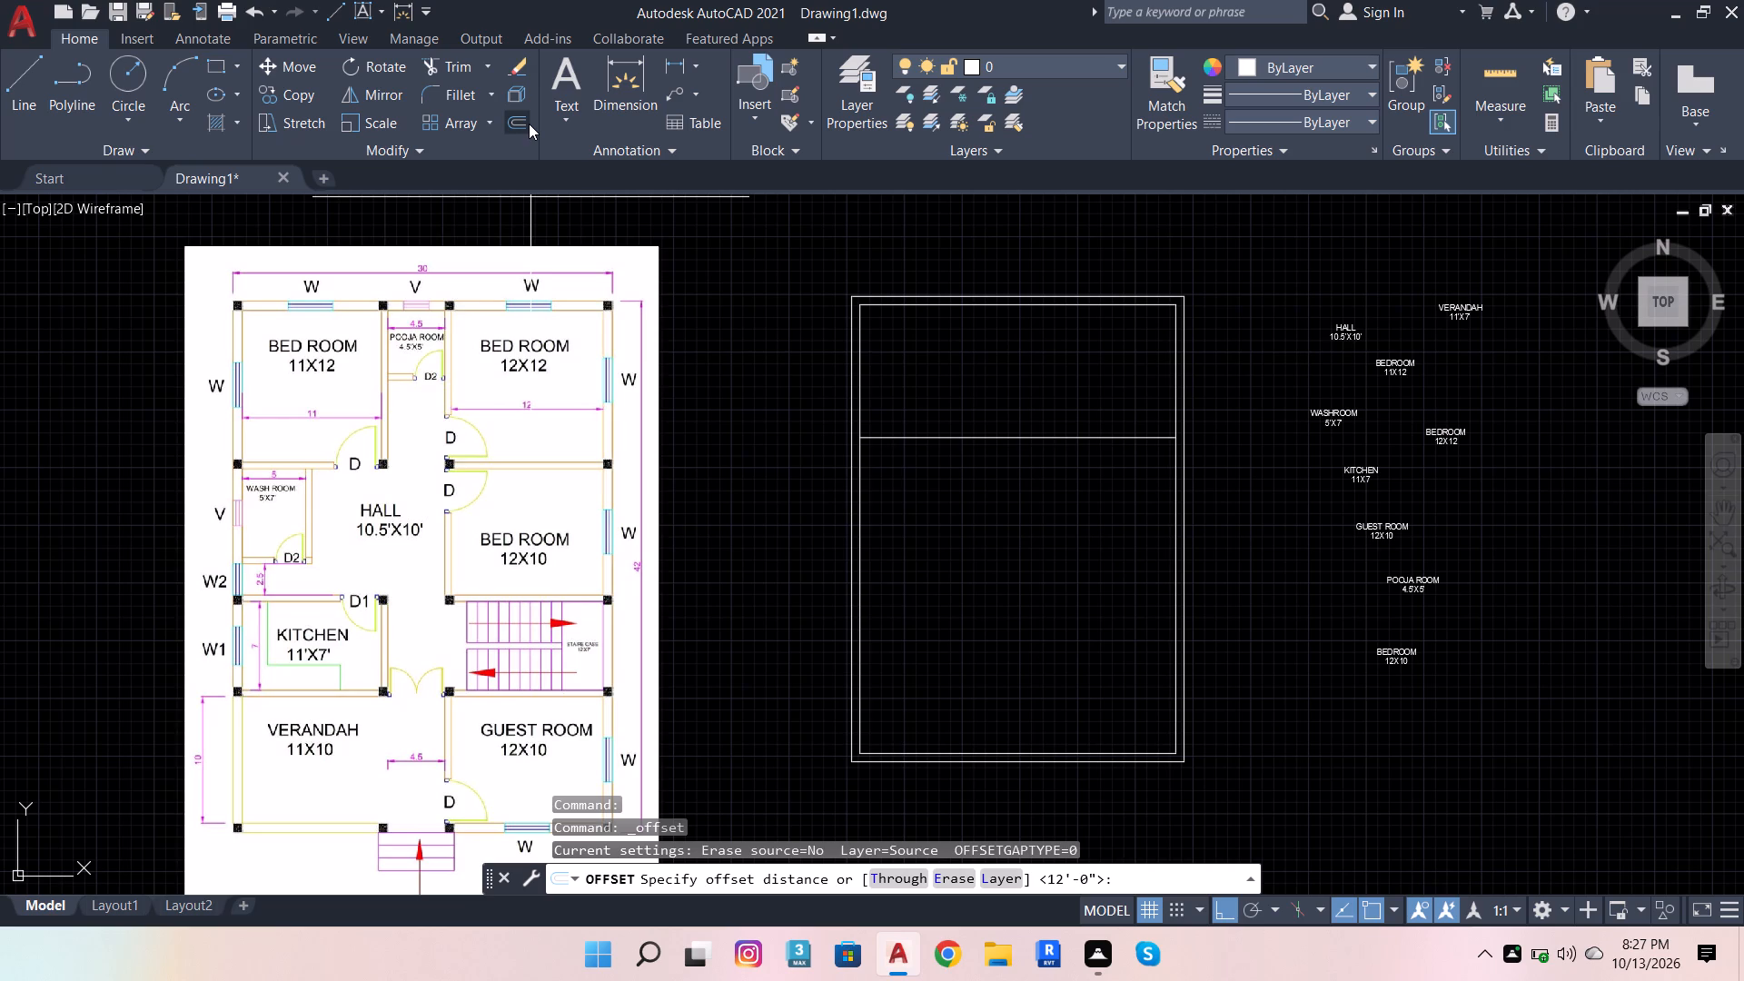
click(897, 439)
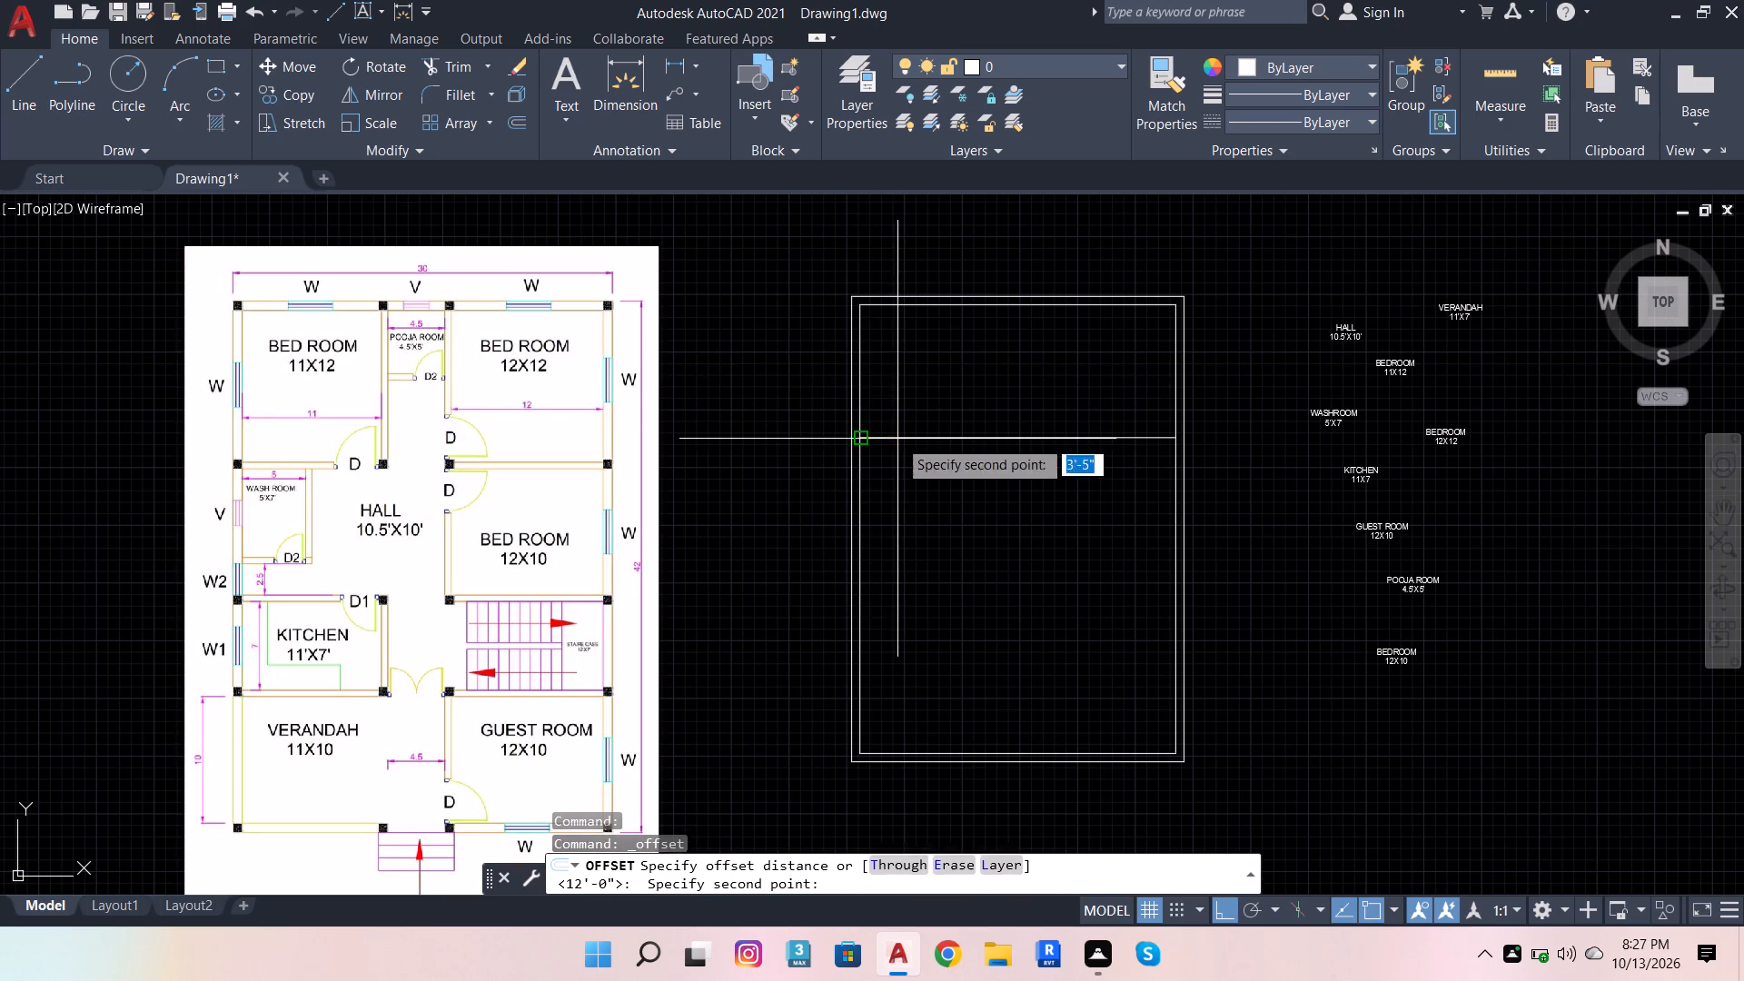
text(4.5)
key(Return)
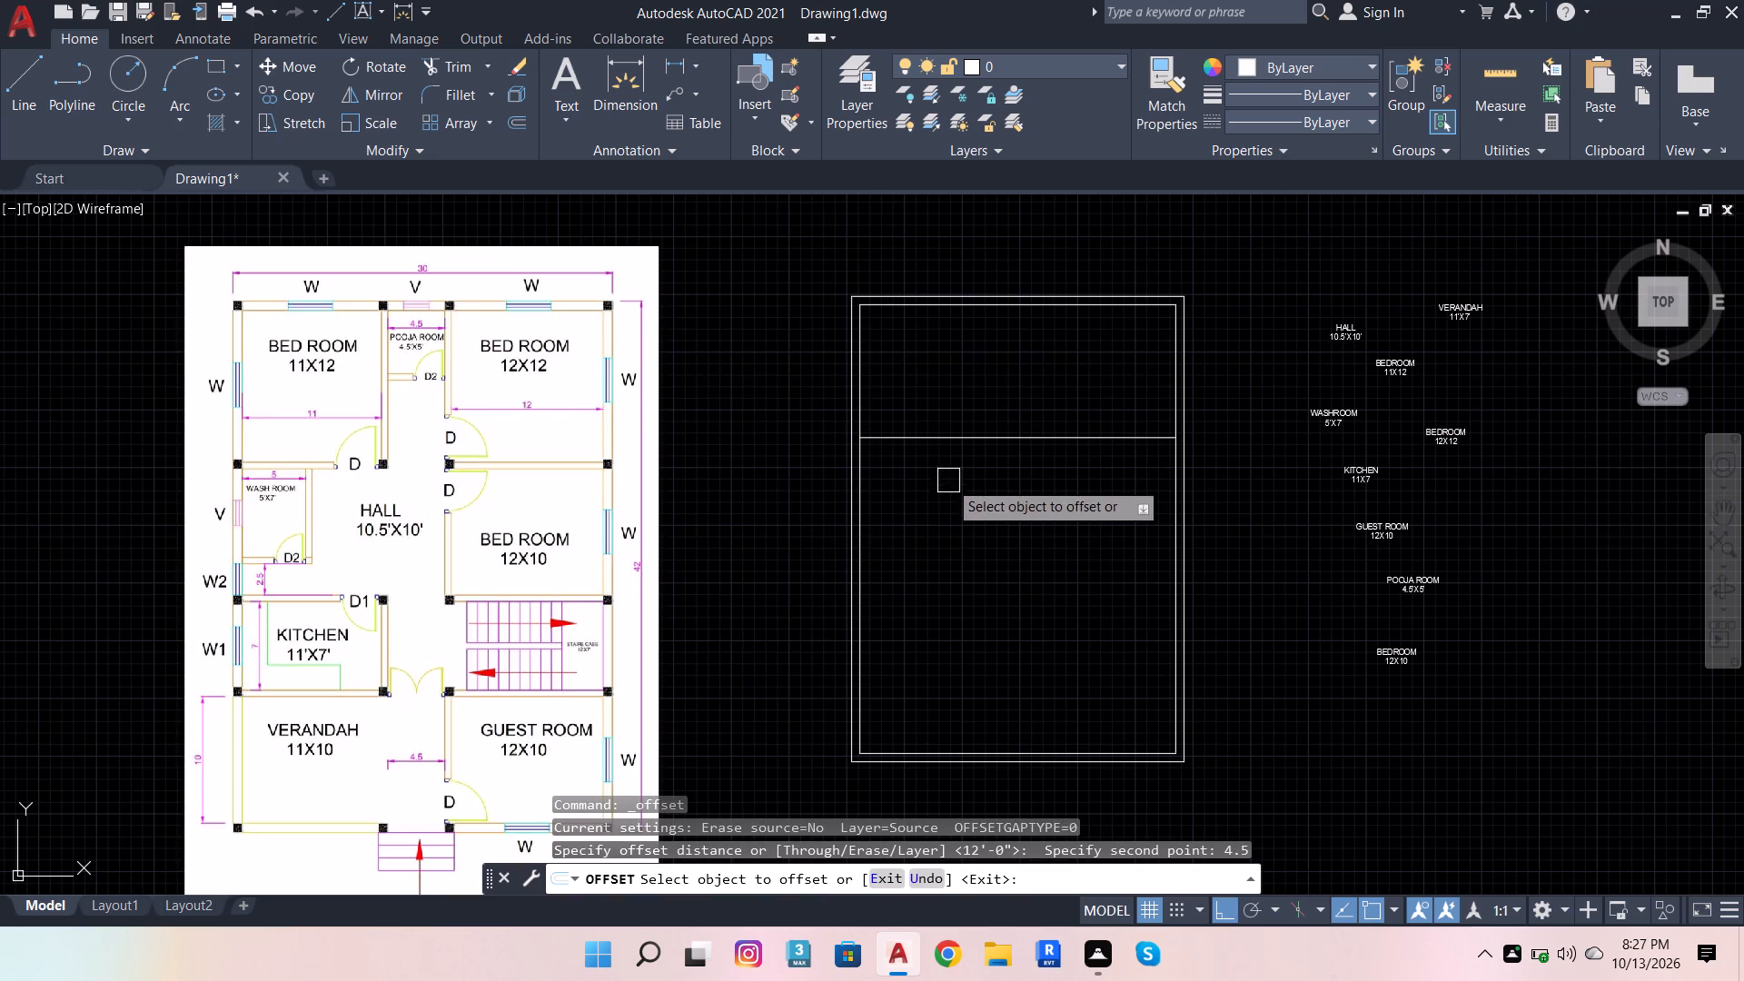
click(948, 441)
click(951, 500)
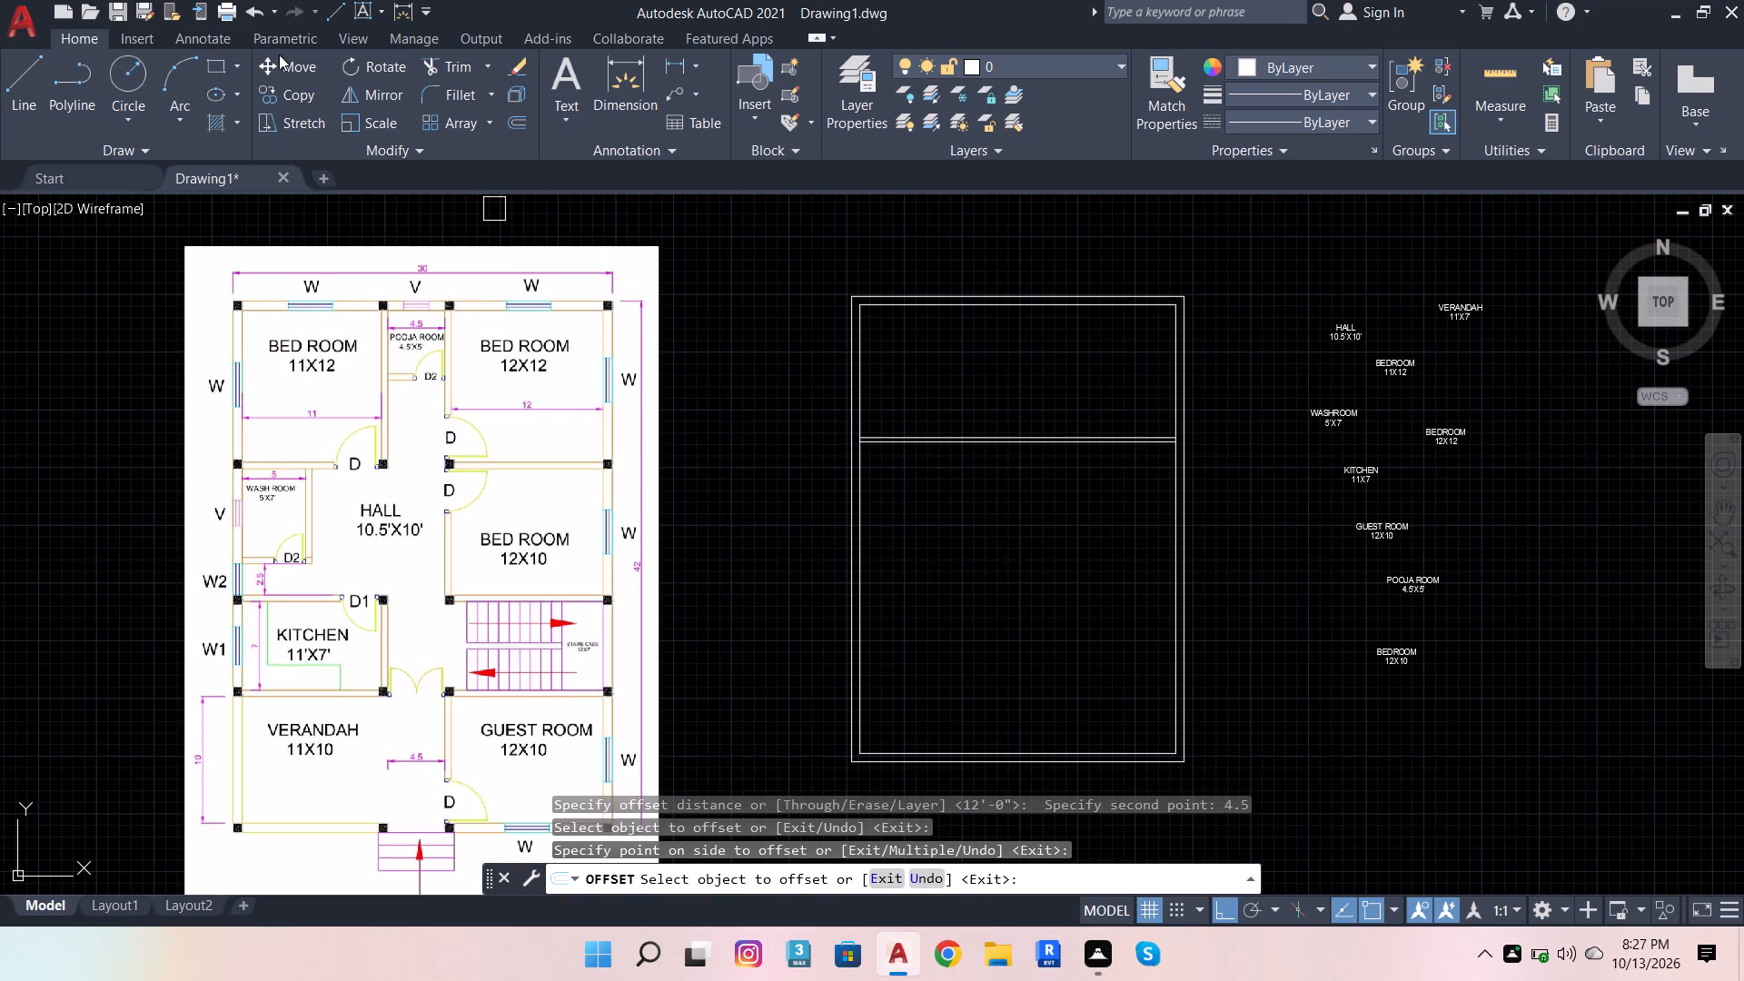
Trim the inner outer-wall lines between the two horizontal partition lines at both ends of the partition.
click(433, 67)
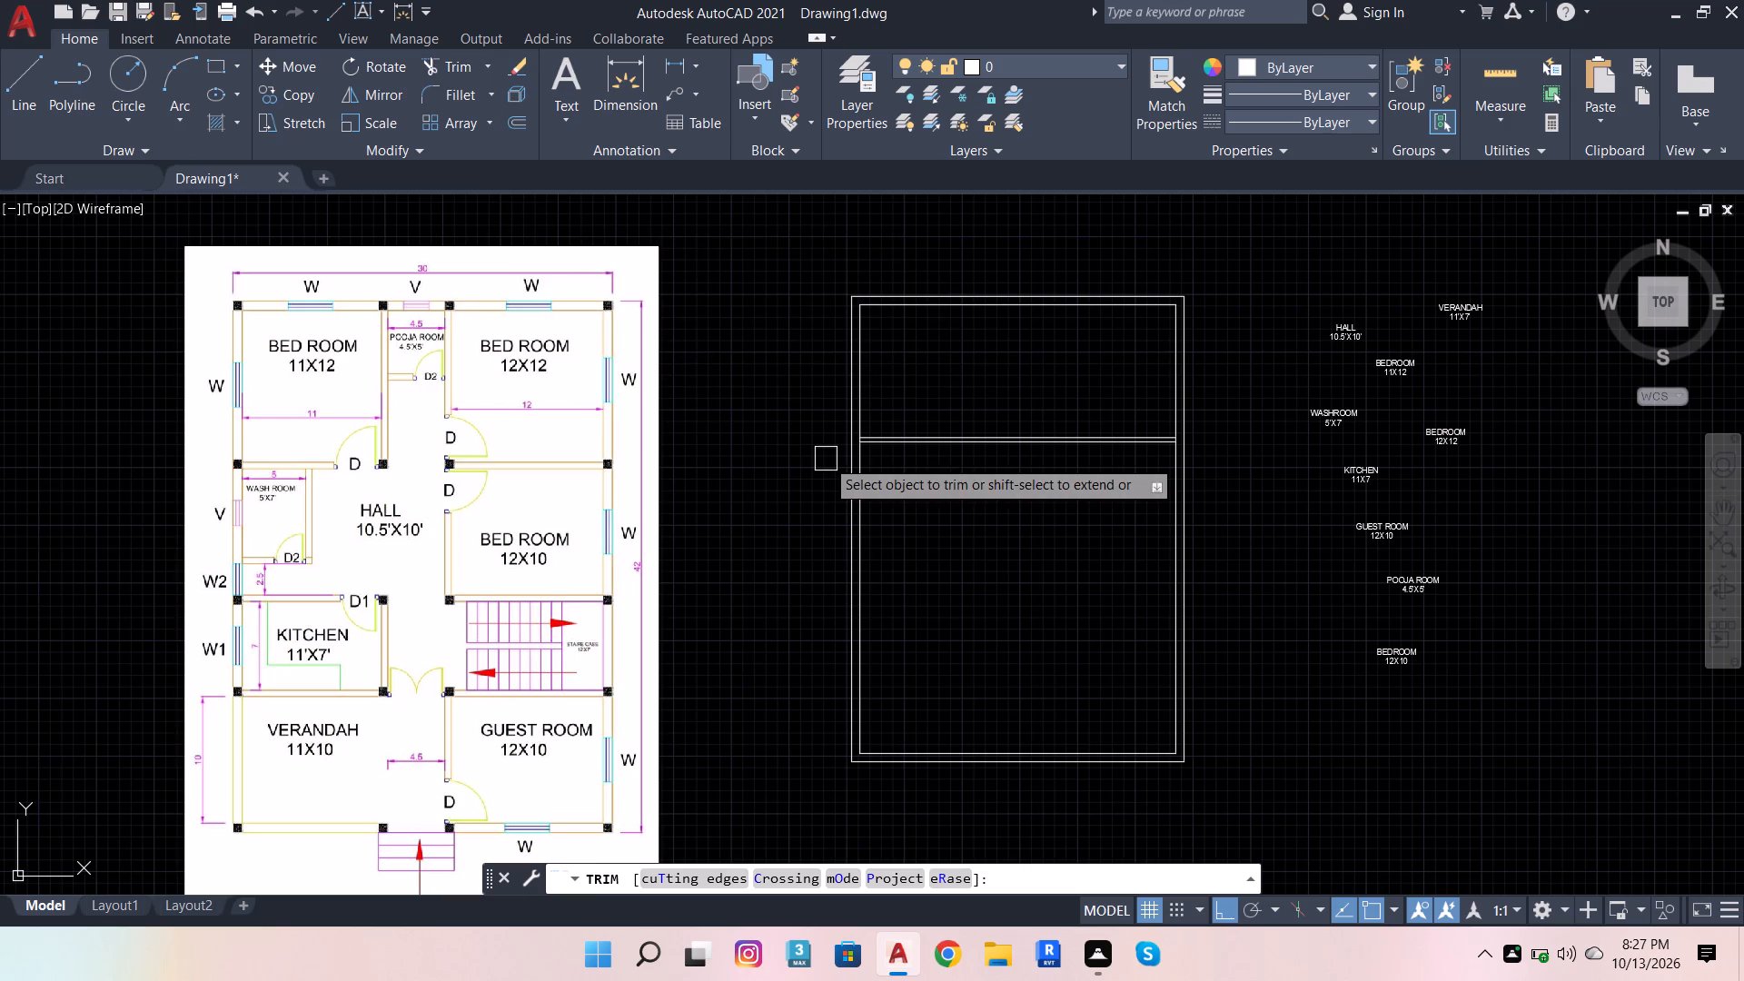
scroll(1222, 431, up, 4)
scroll(917, 466, up, 4)
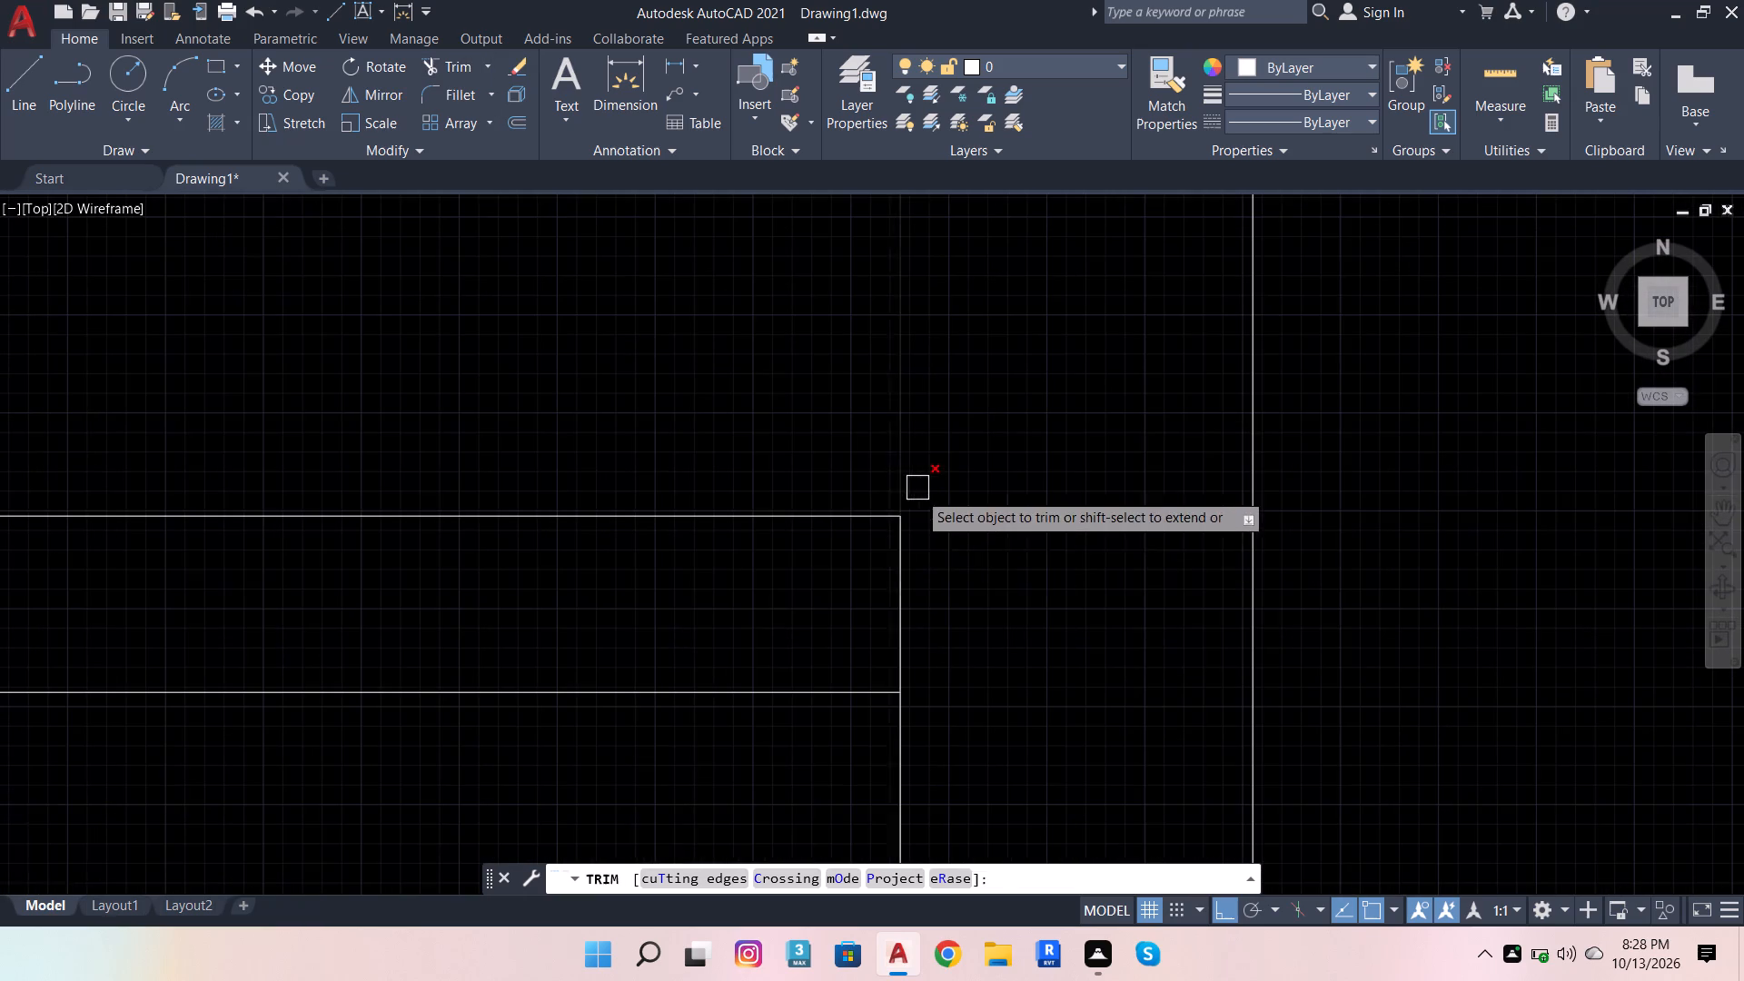
click(890, 554)
scroll(1034, 528, down, 6)
scroll(215, 517, up, 3)
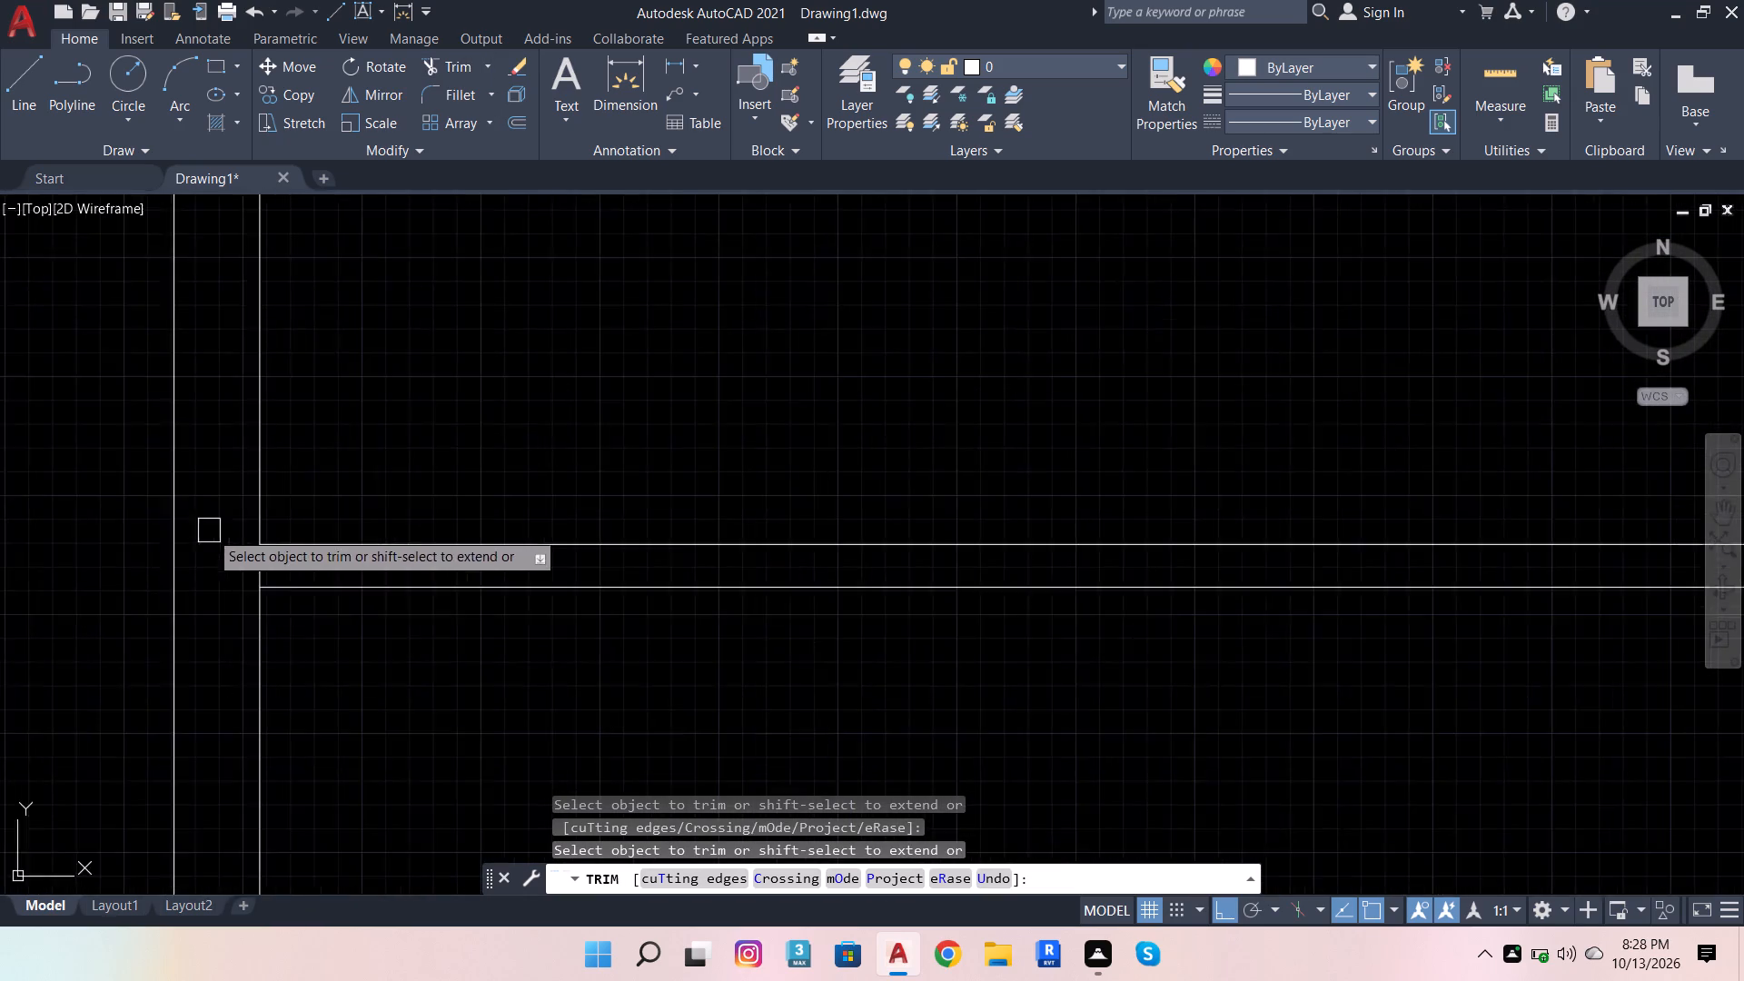
scroll(209, 532, up, 1)
click(237, 575)
click(425, 584)
scroll(262, 687, down, 5)
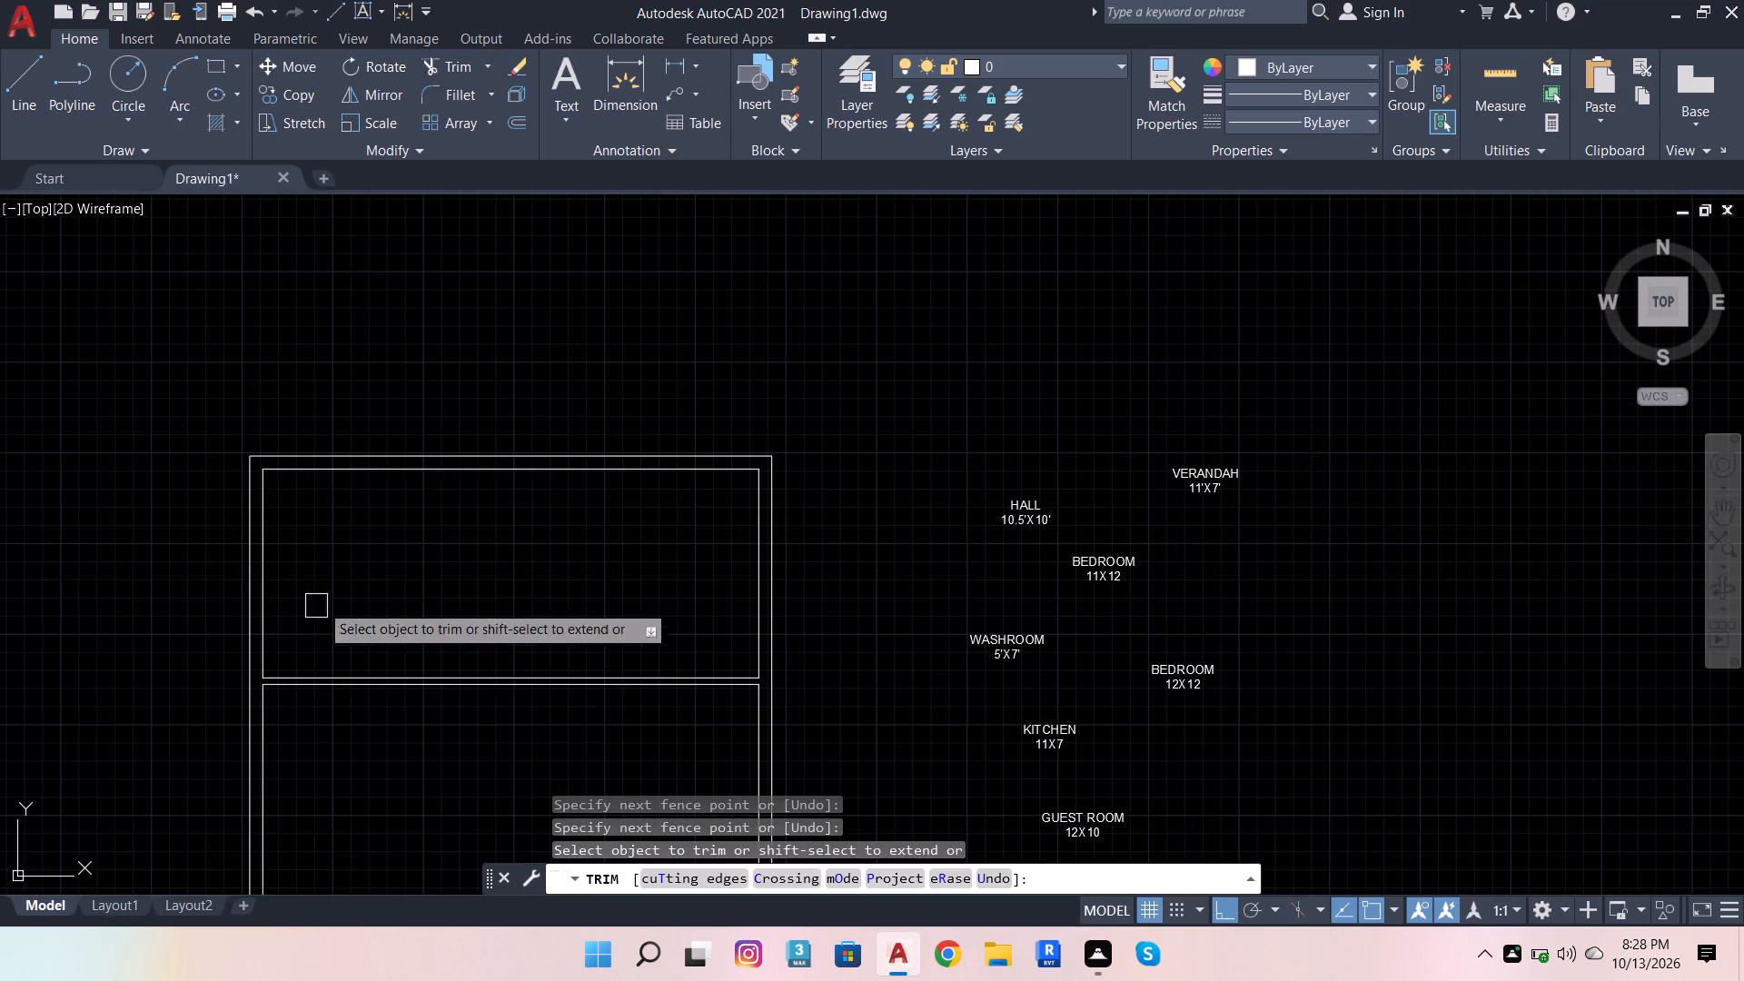
key(Escape)
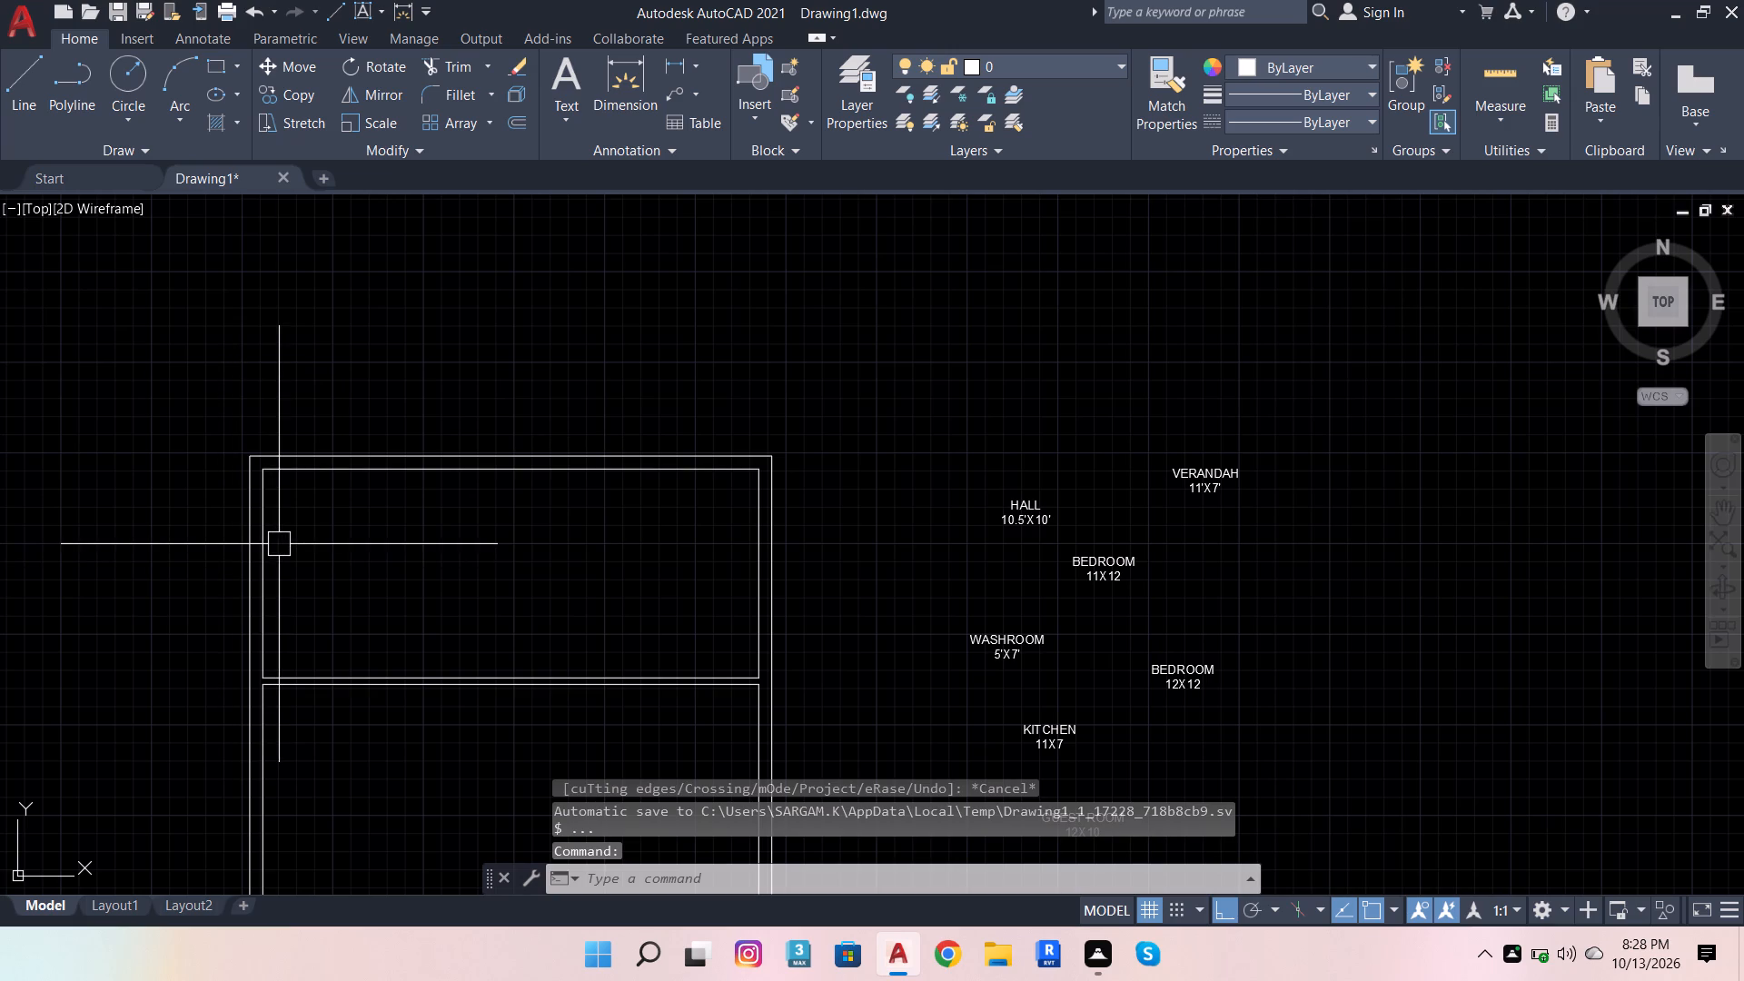
Offset the upper room band's left inner wall line 11' to the right, dismissing the battery notice that interrupts.
click(273, 537)
click(520, 129)
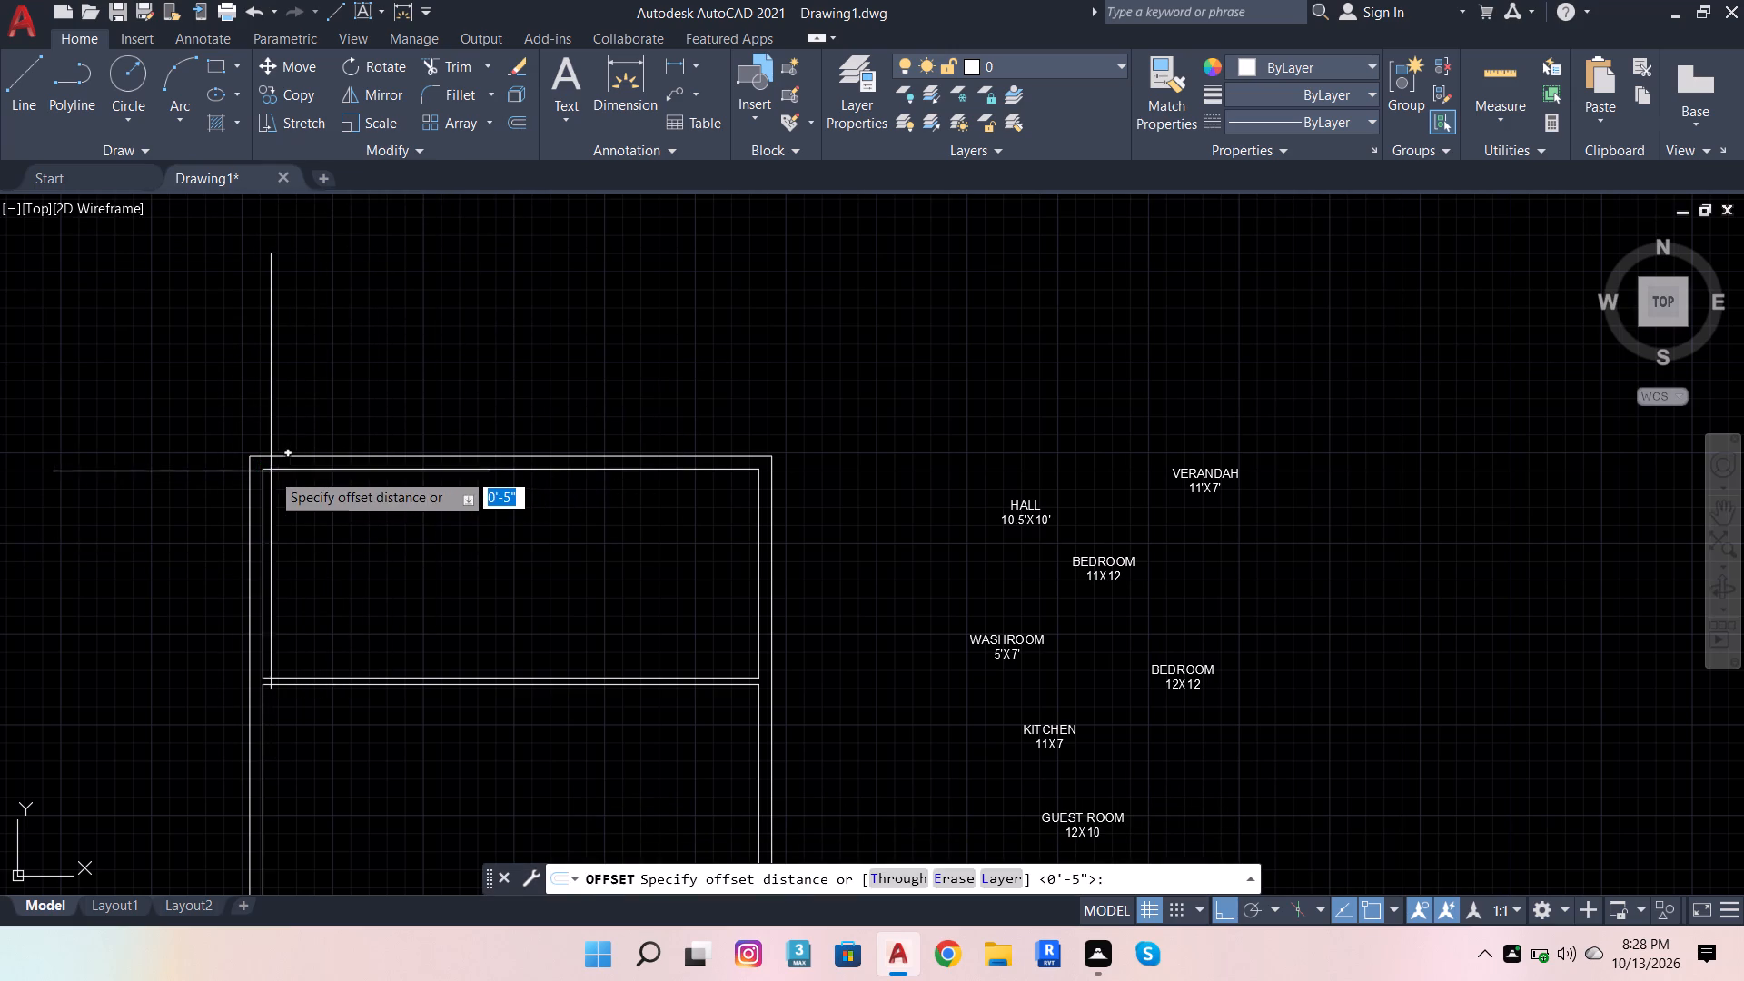
click(259, 471)
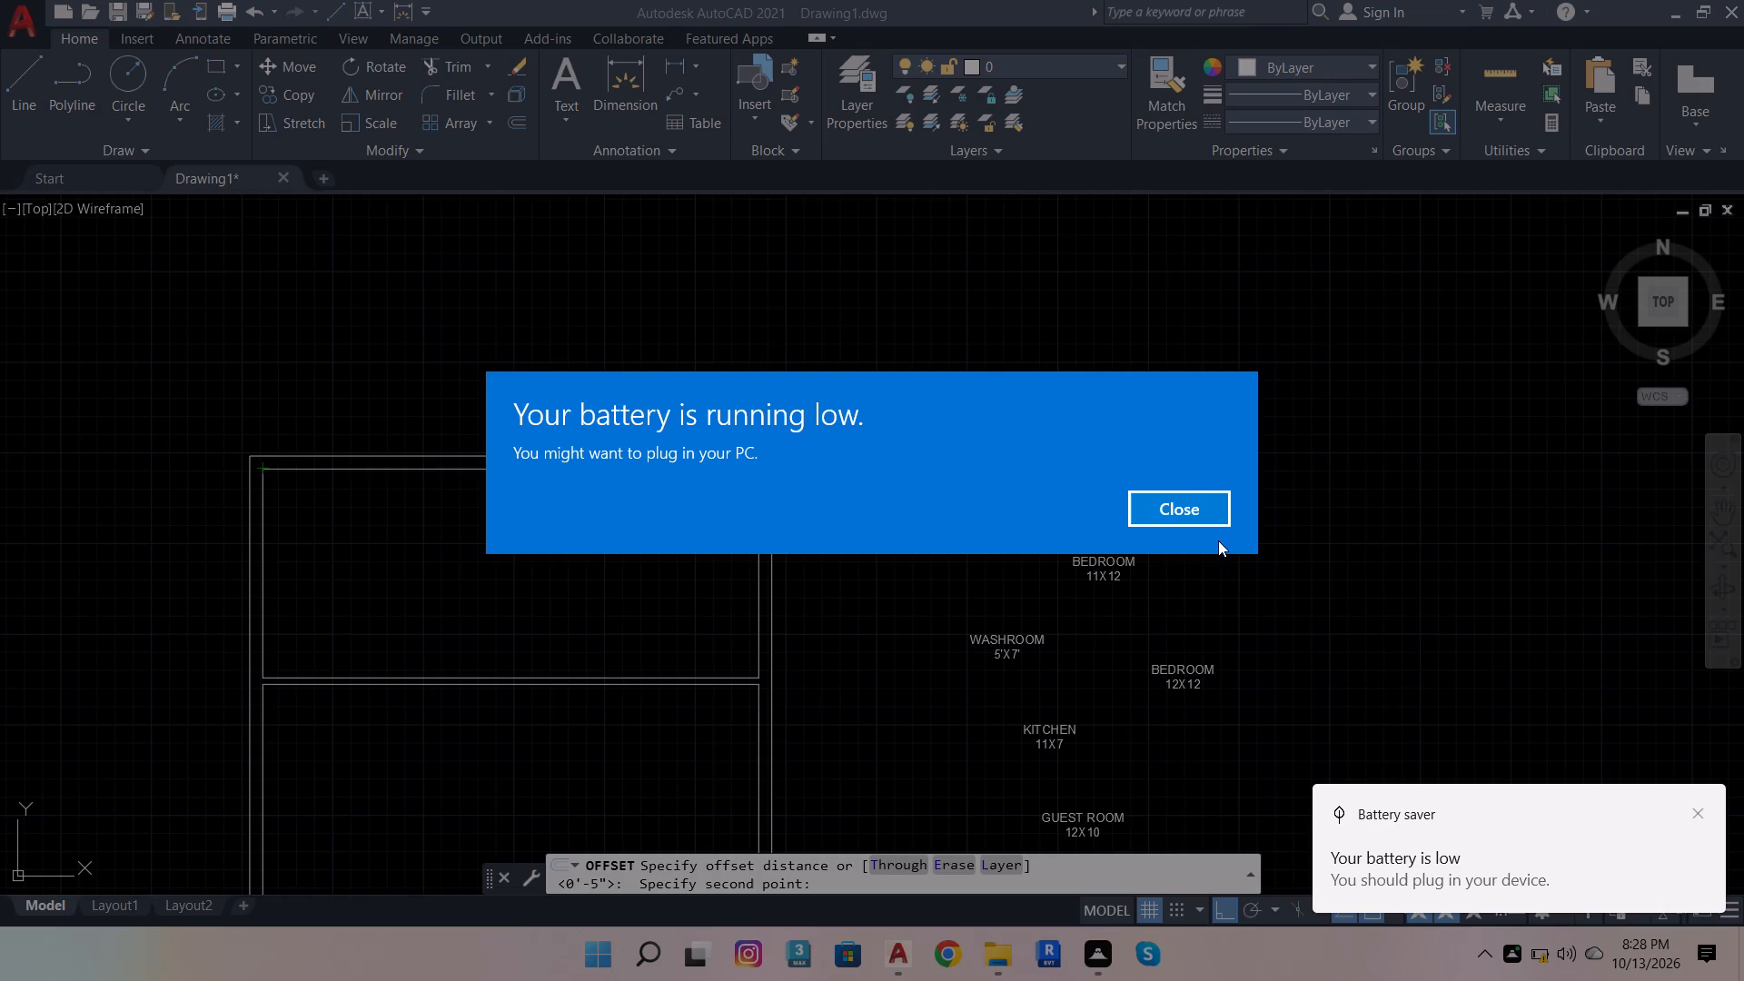
click(1160, 475)
click(1164, 499)
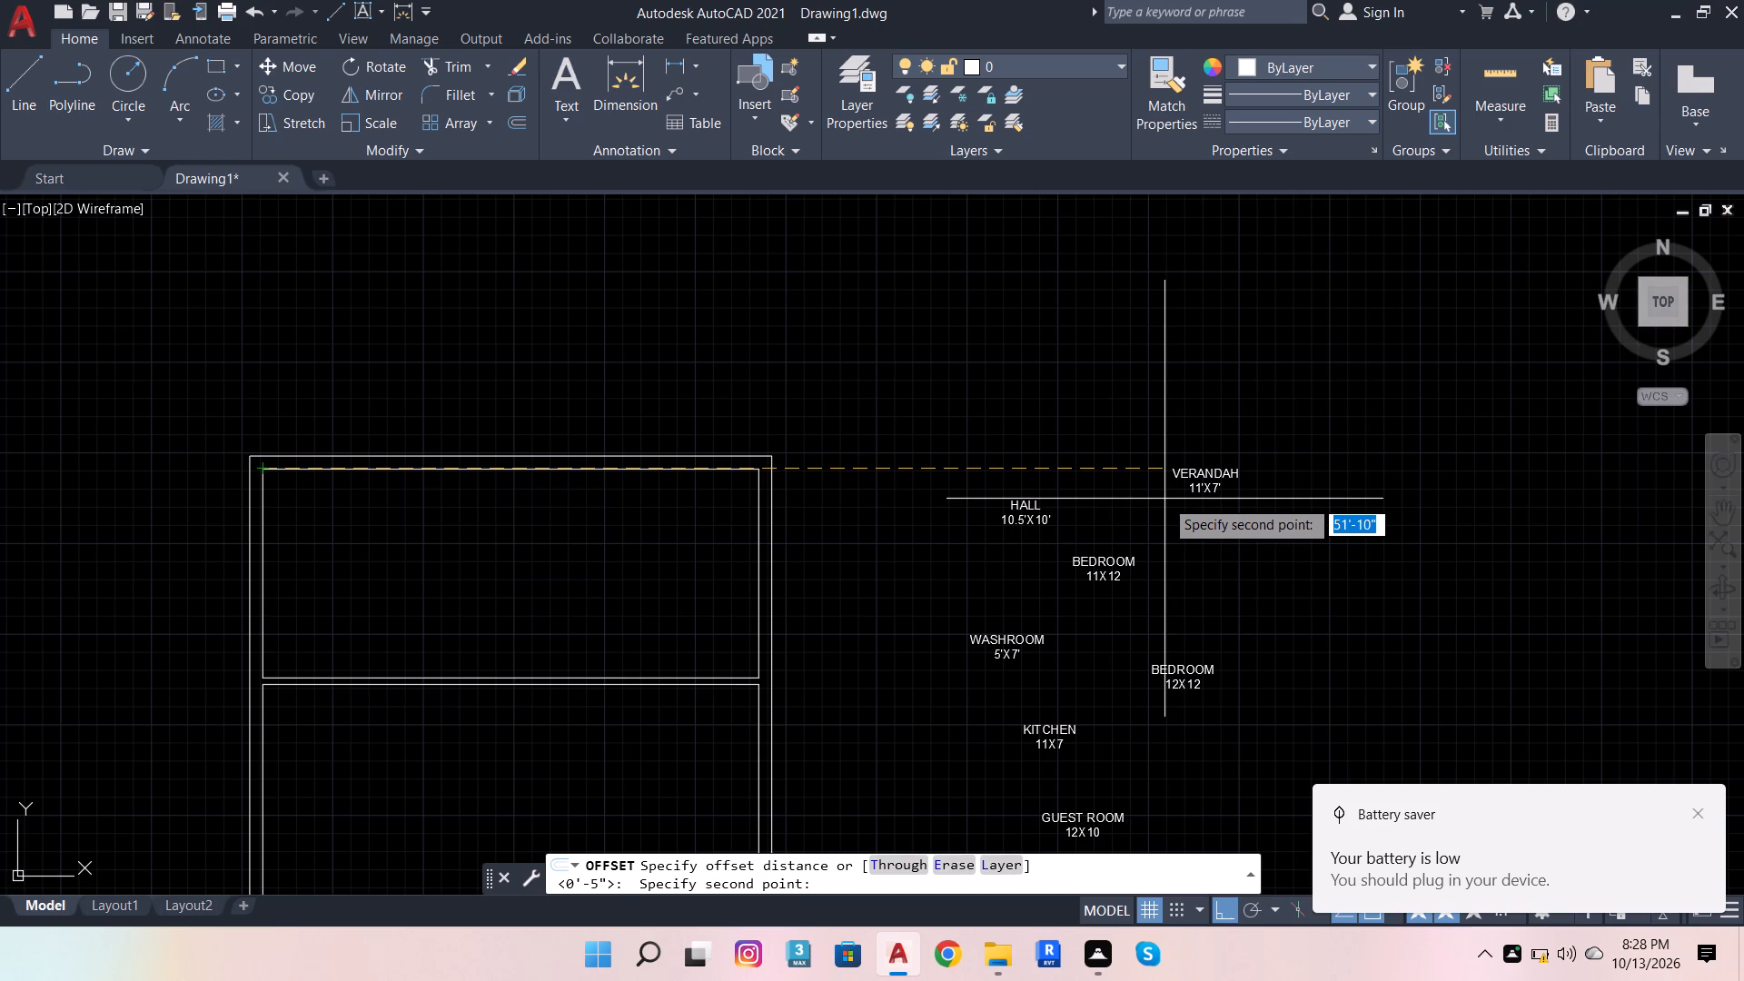
scroll(922, 515, down, 2)
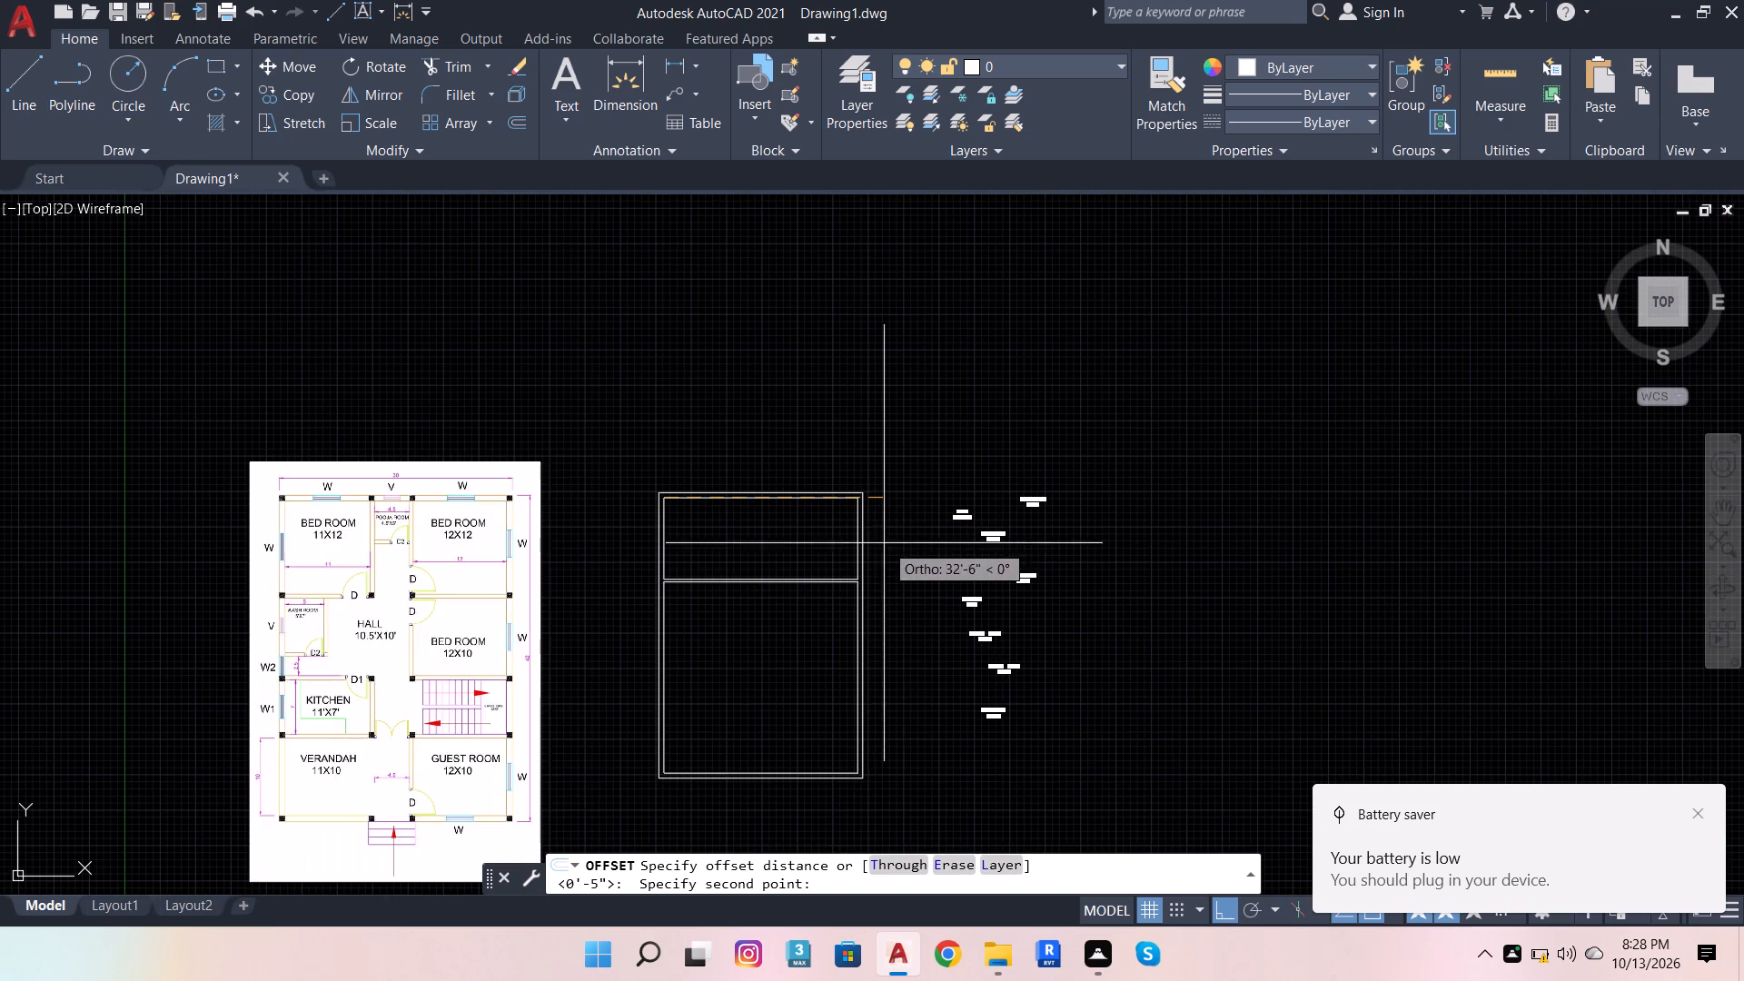
scroll(907, 604, up, 1)
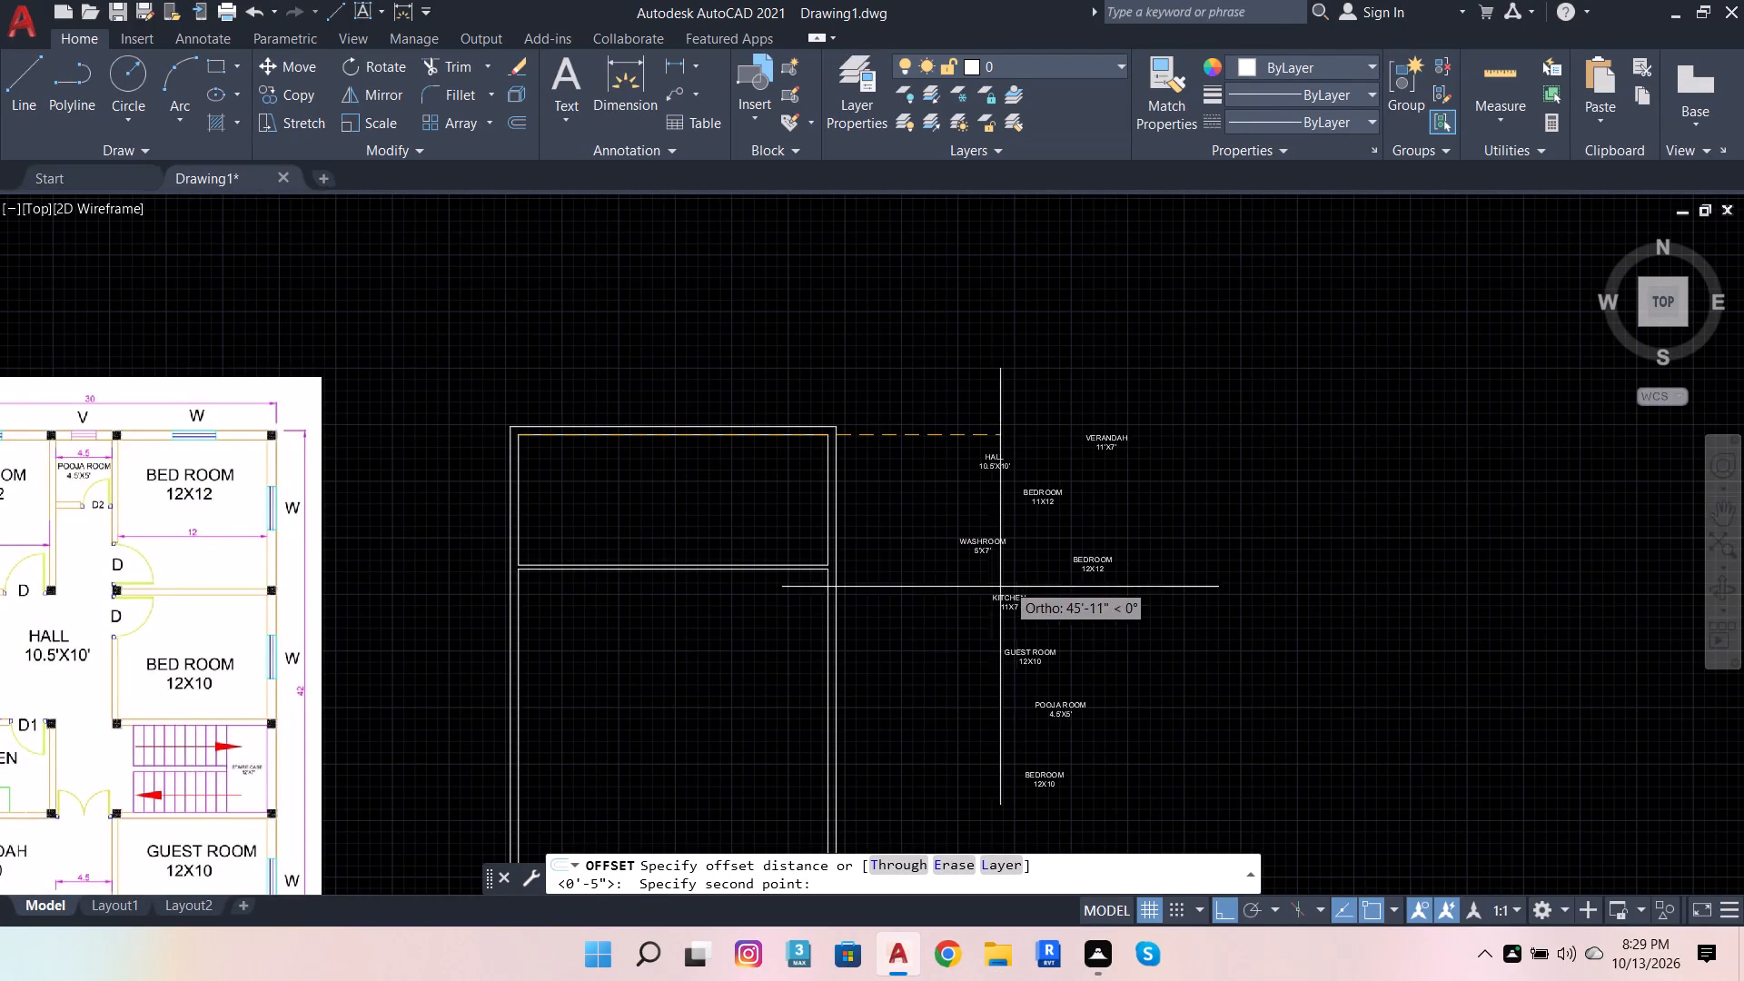
text(11')
key(Return)
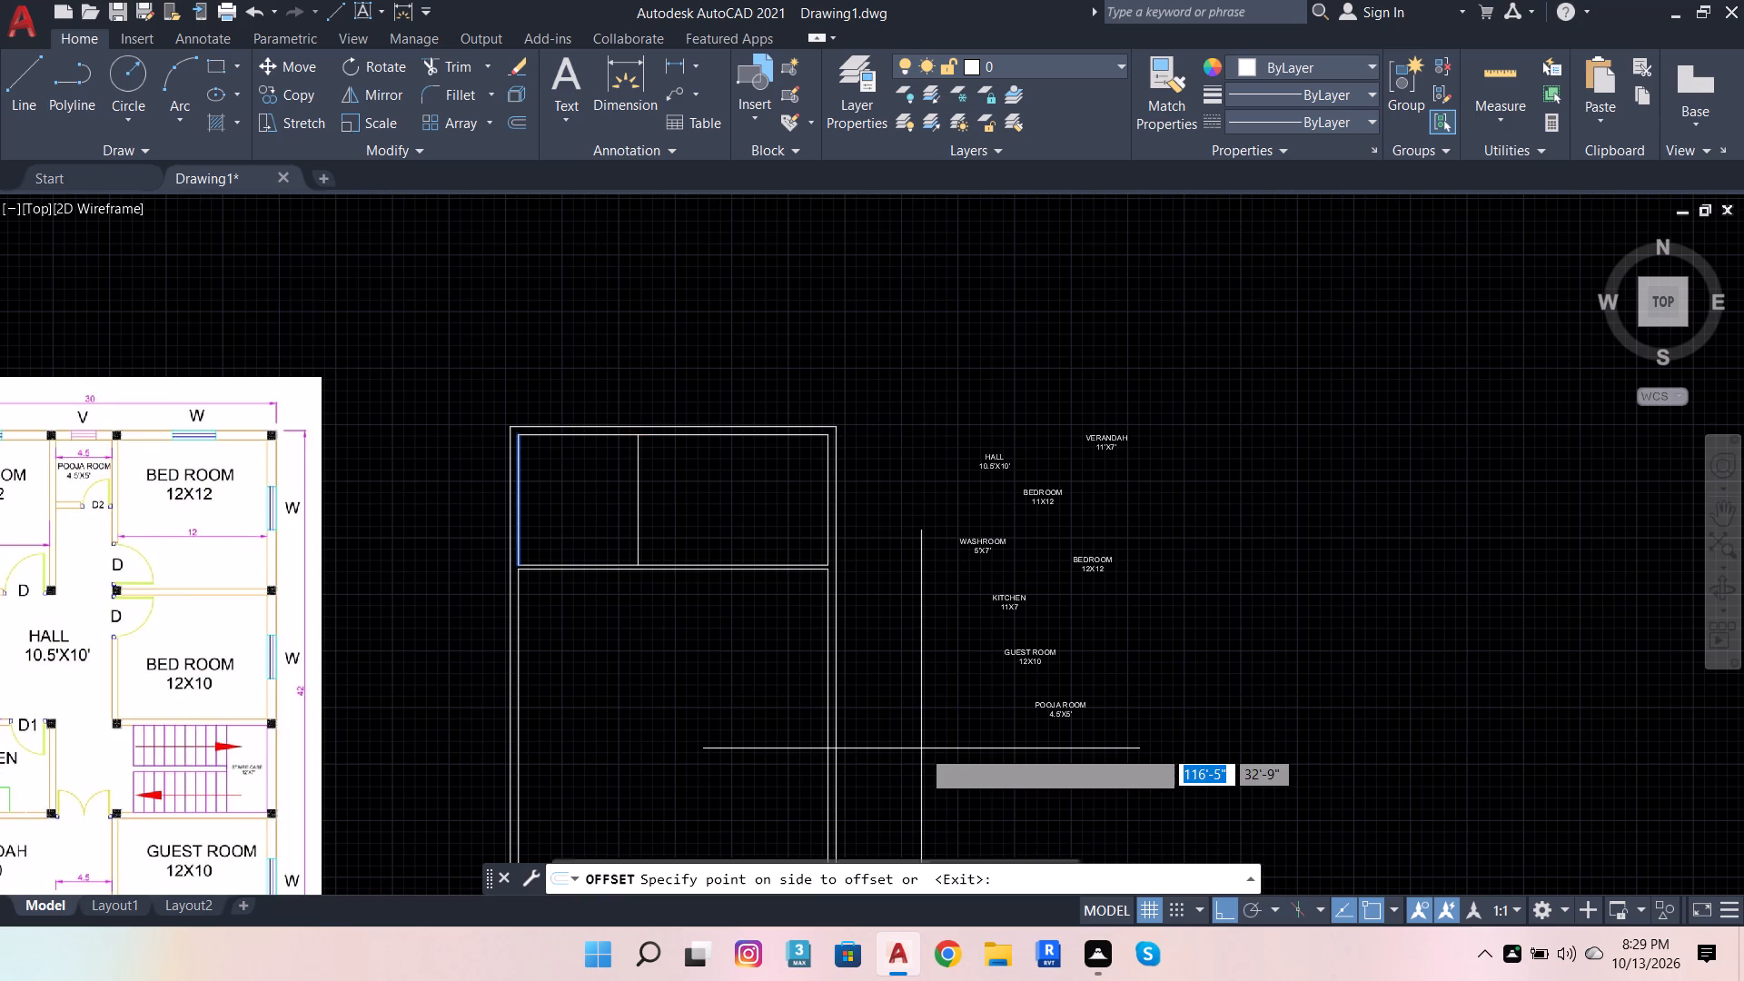
click(921, 748)
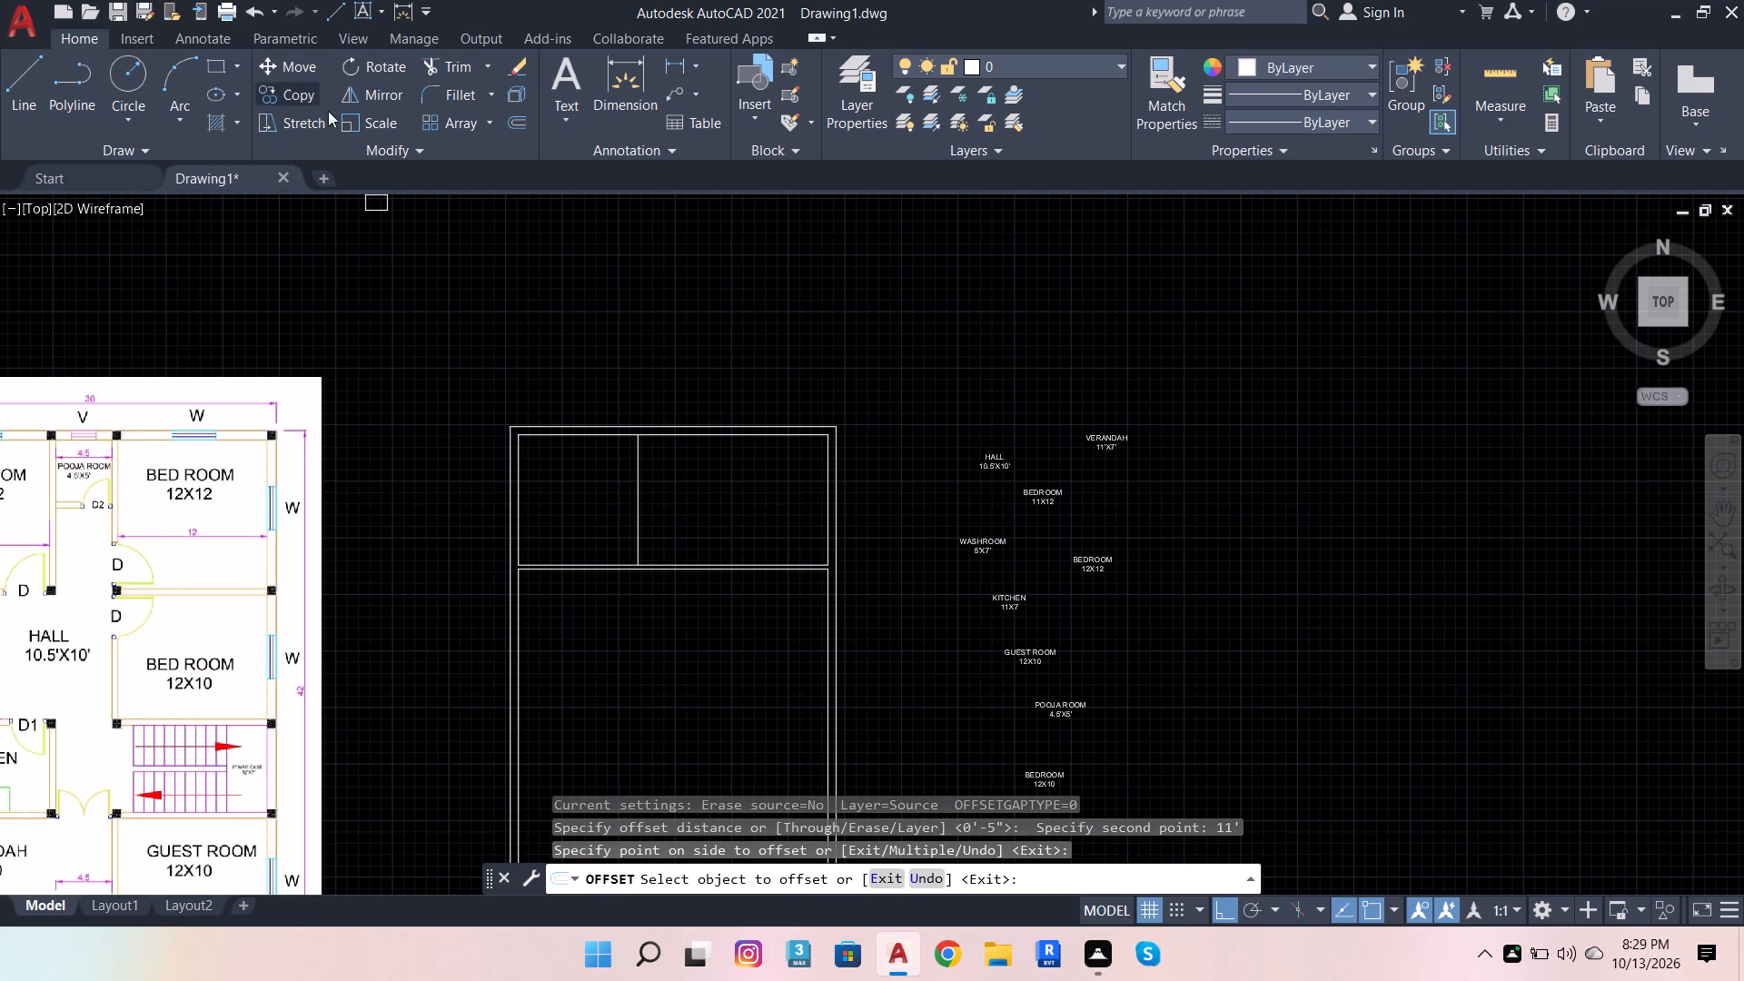
Offset the upper room band's right inner wall line 12' to the left.
click(521, 112)
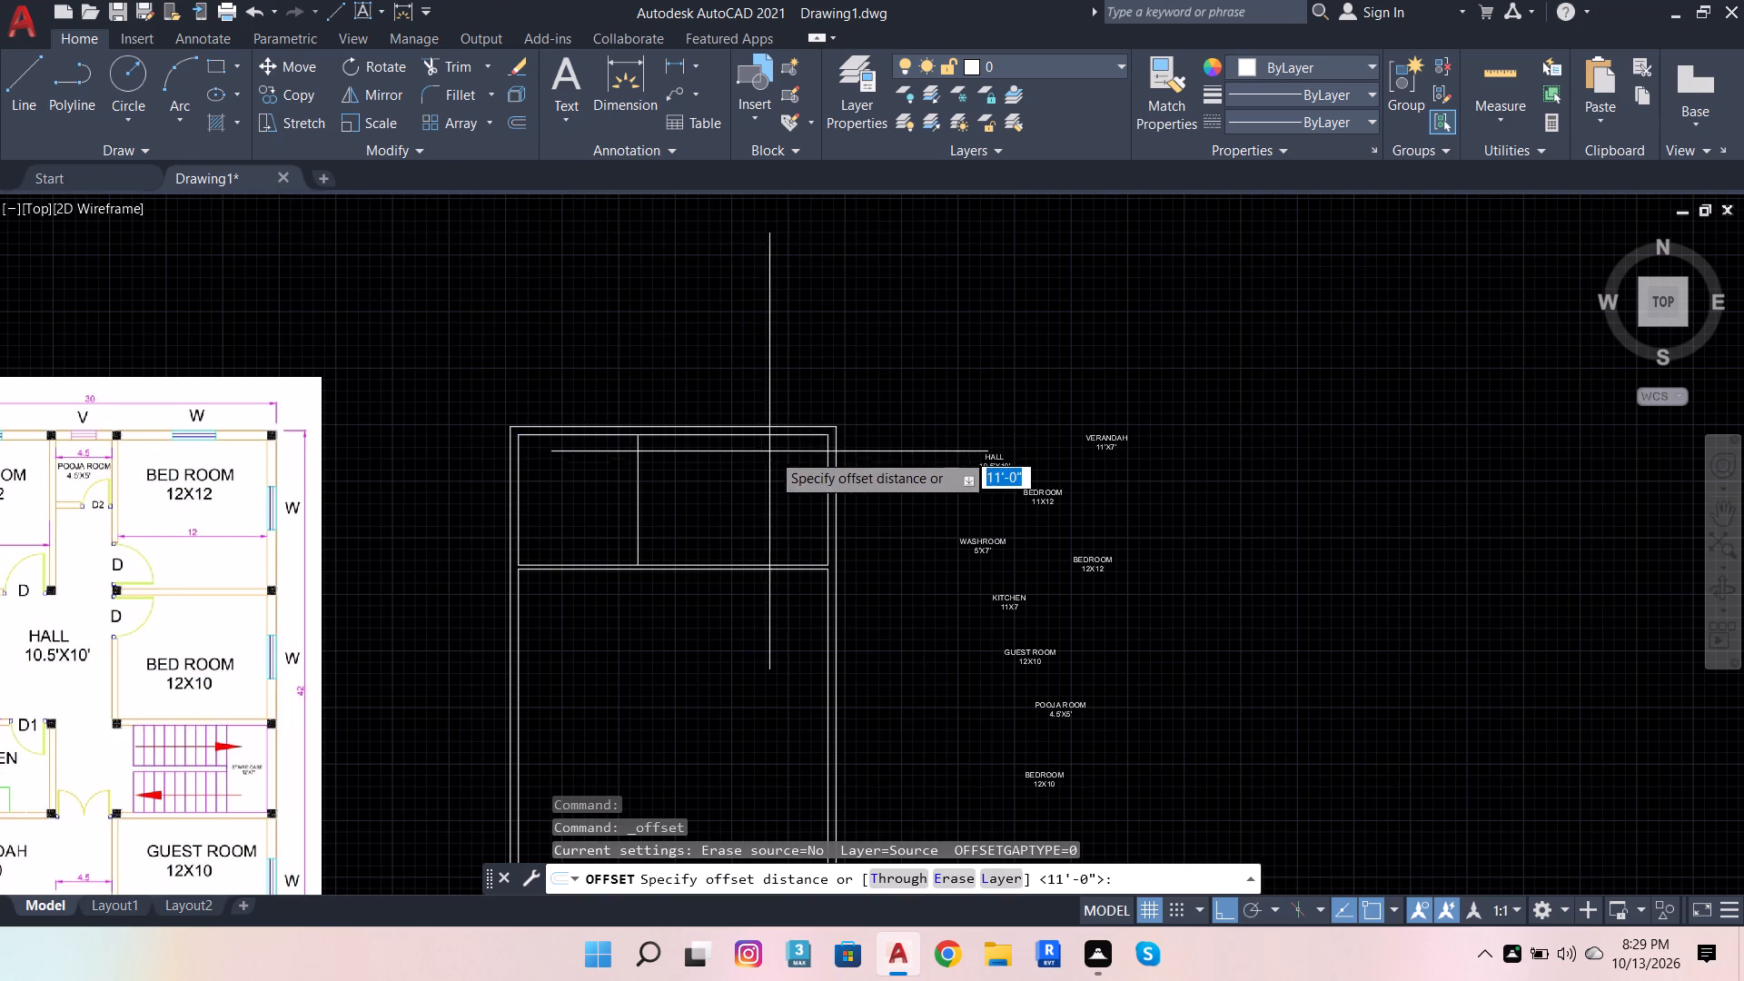
click(828, 439)
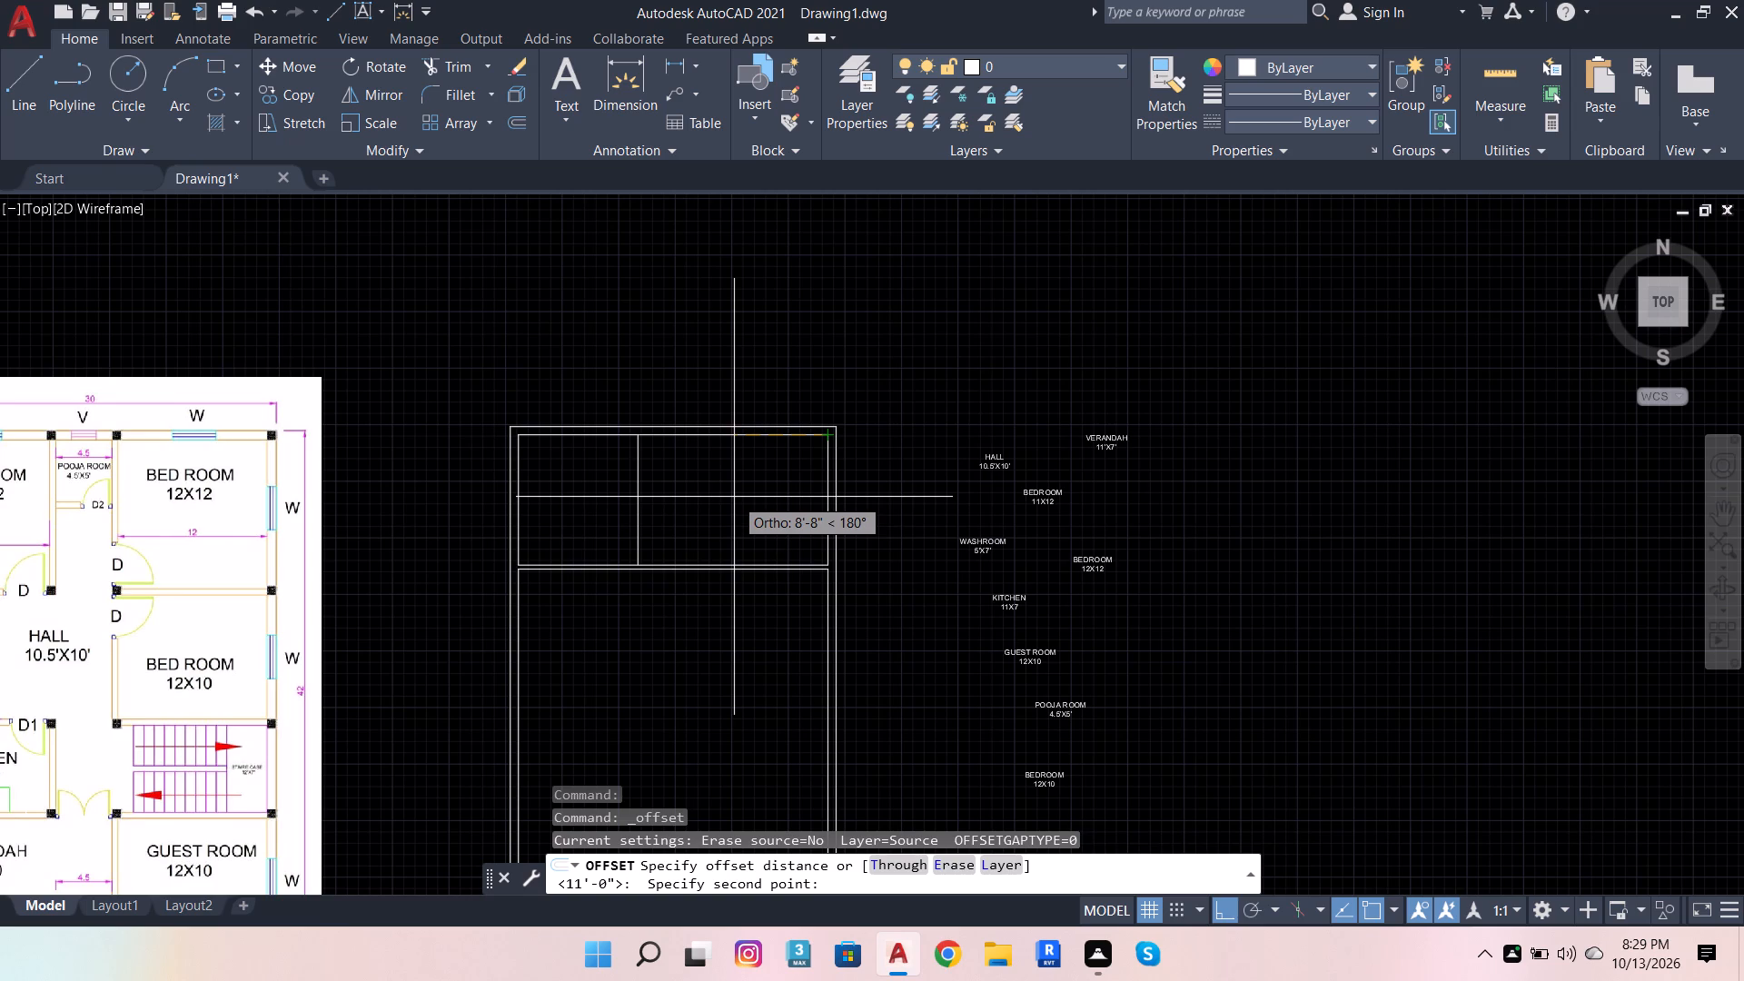
text(12')
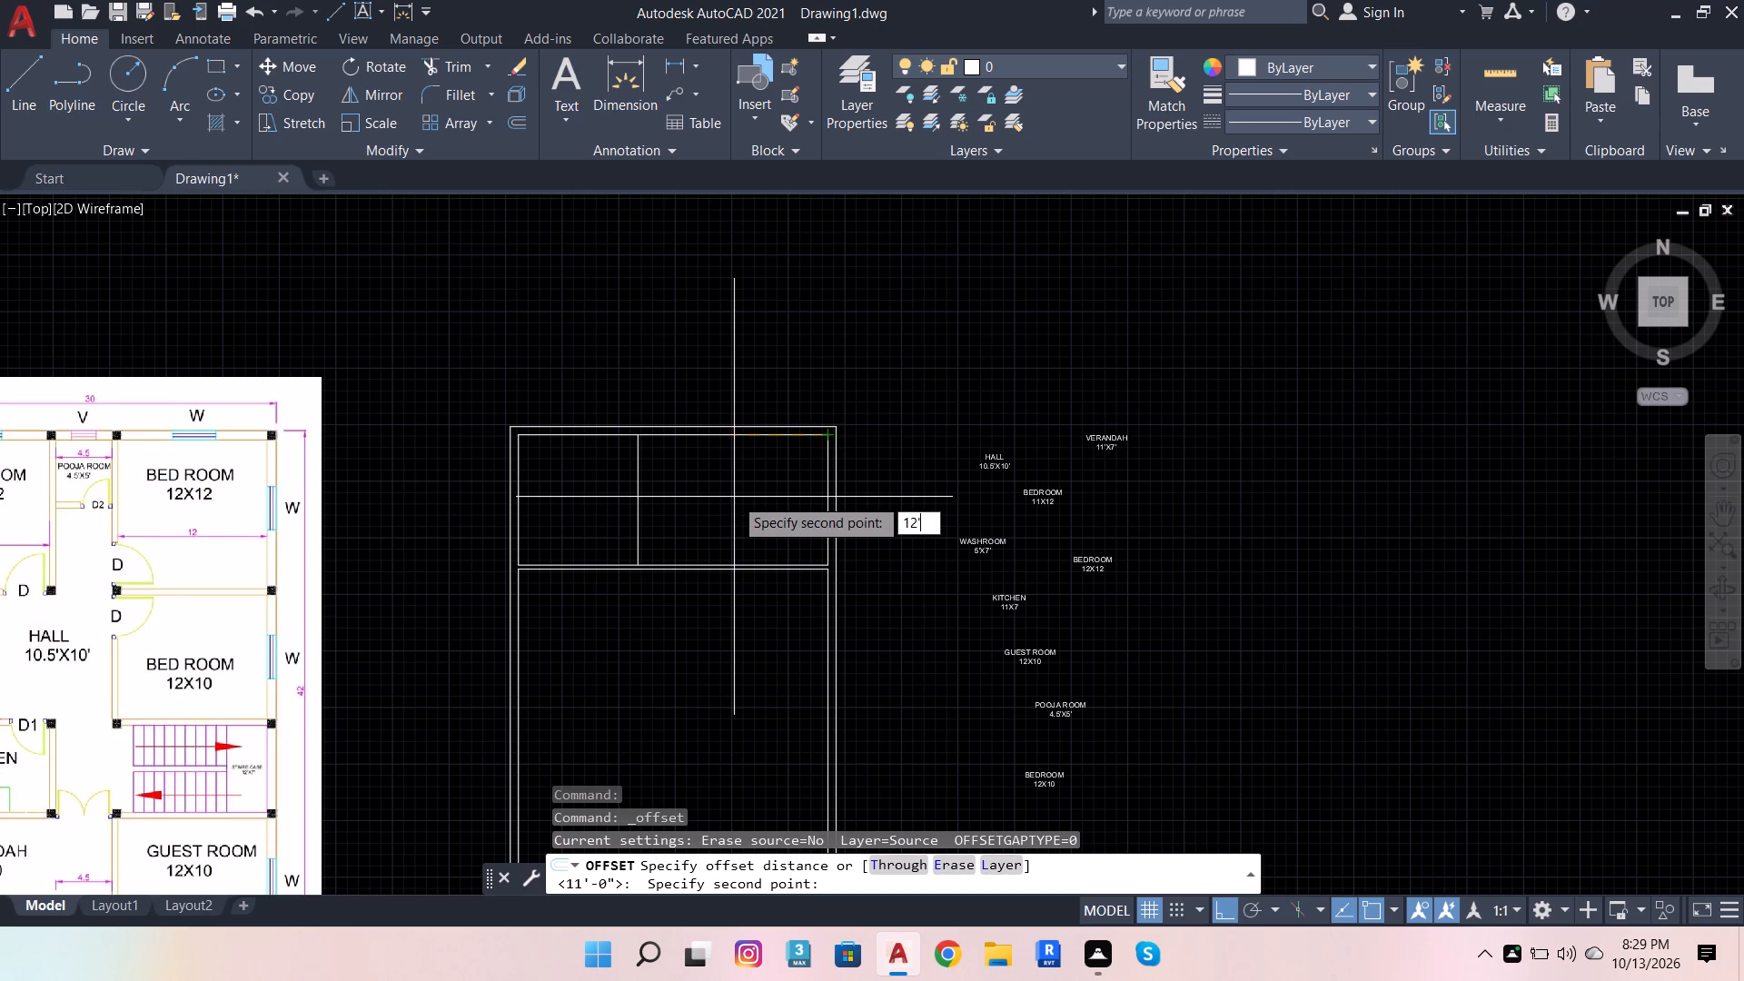
key(Return)
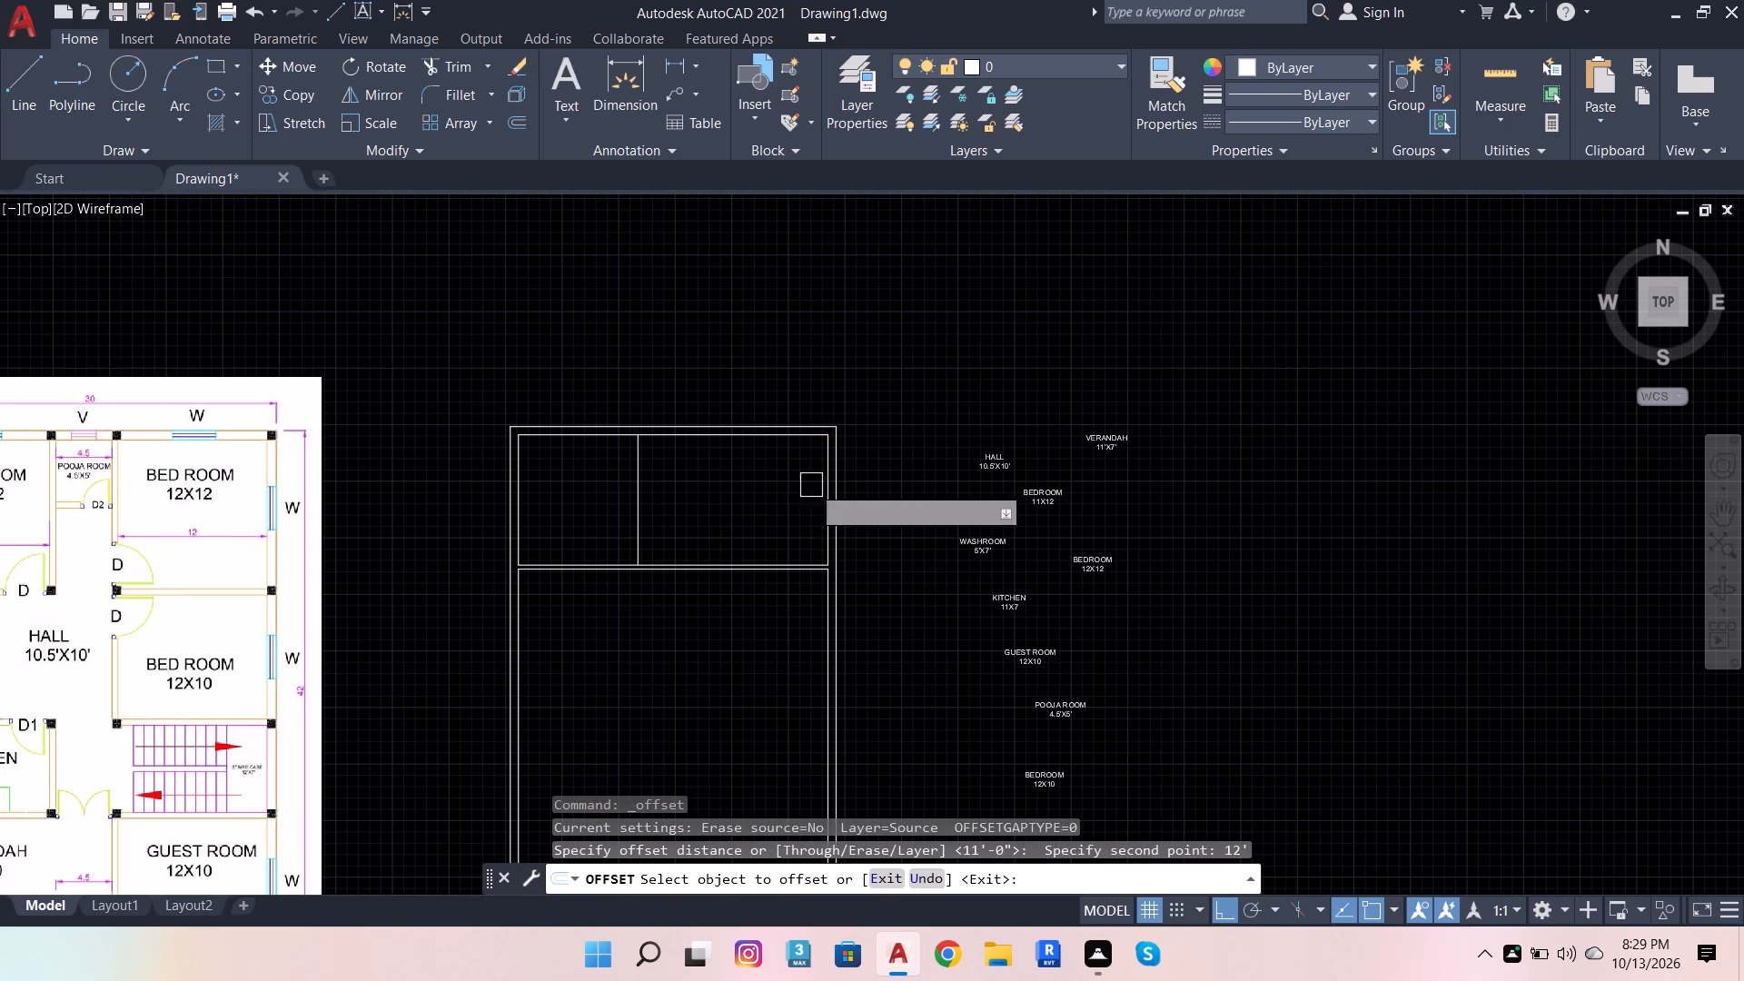
click(820, 492)
click(752, 514)
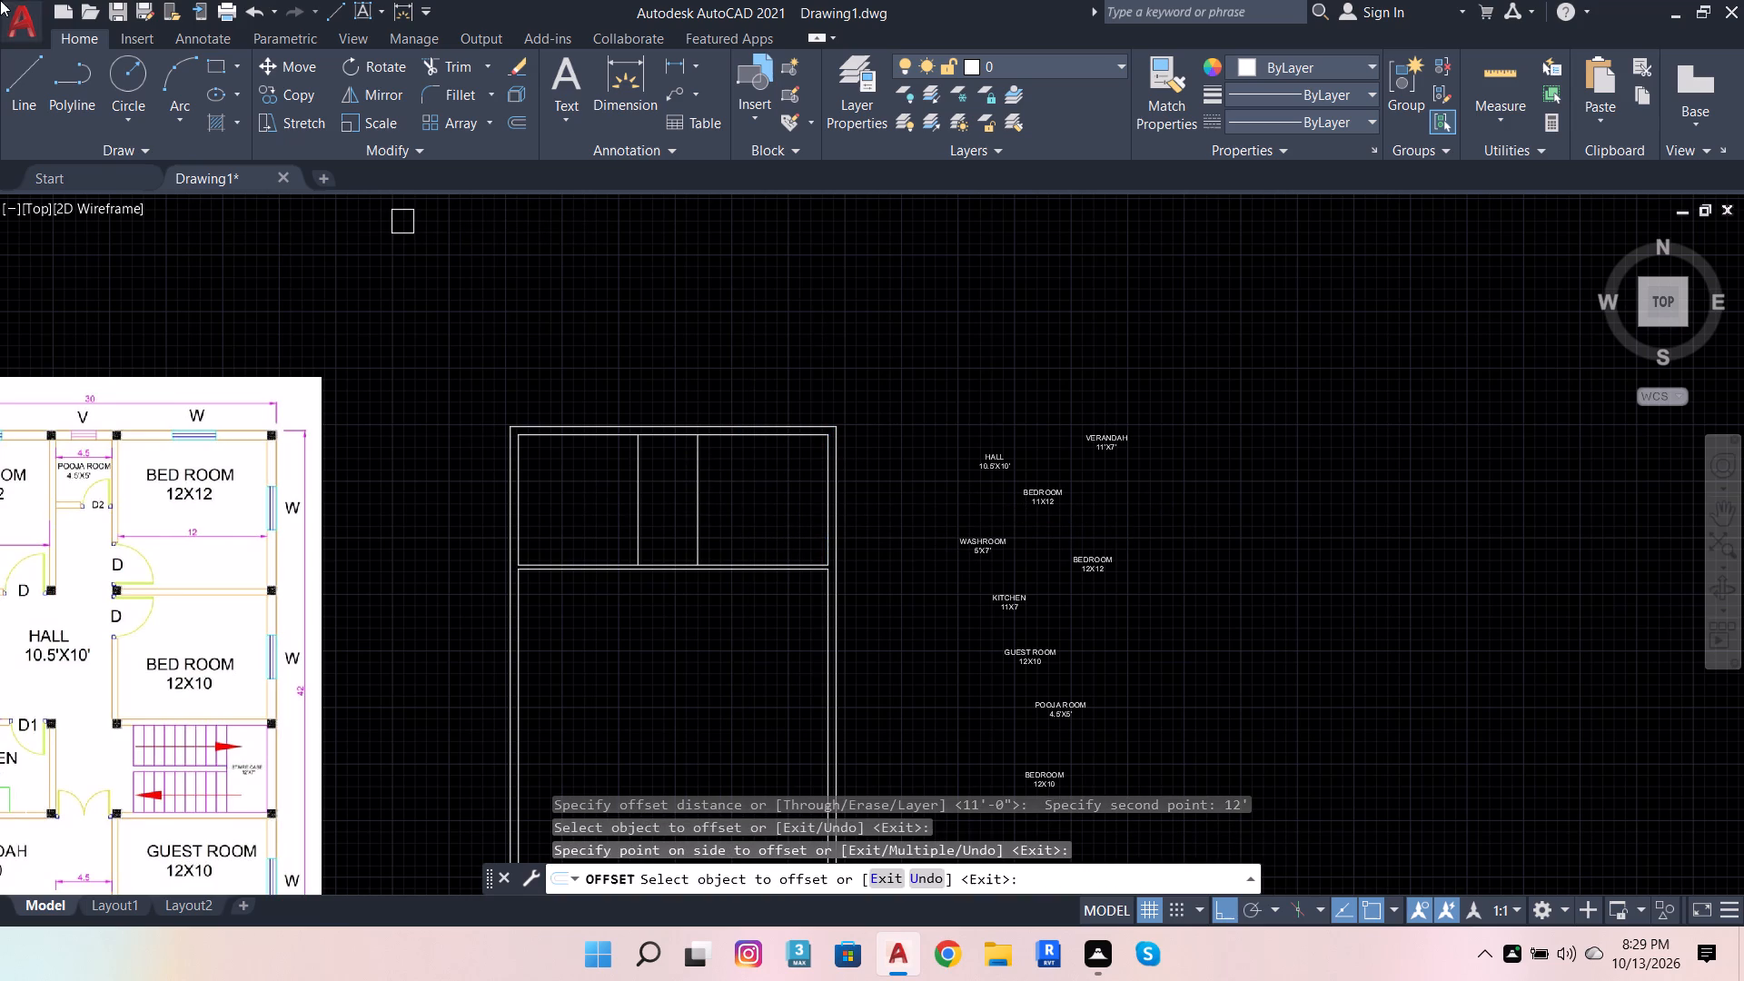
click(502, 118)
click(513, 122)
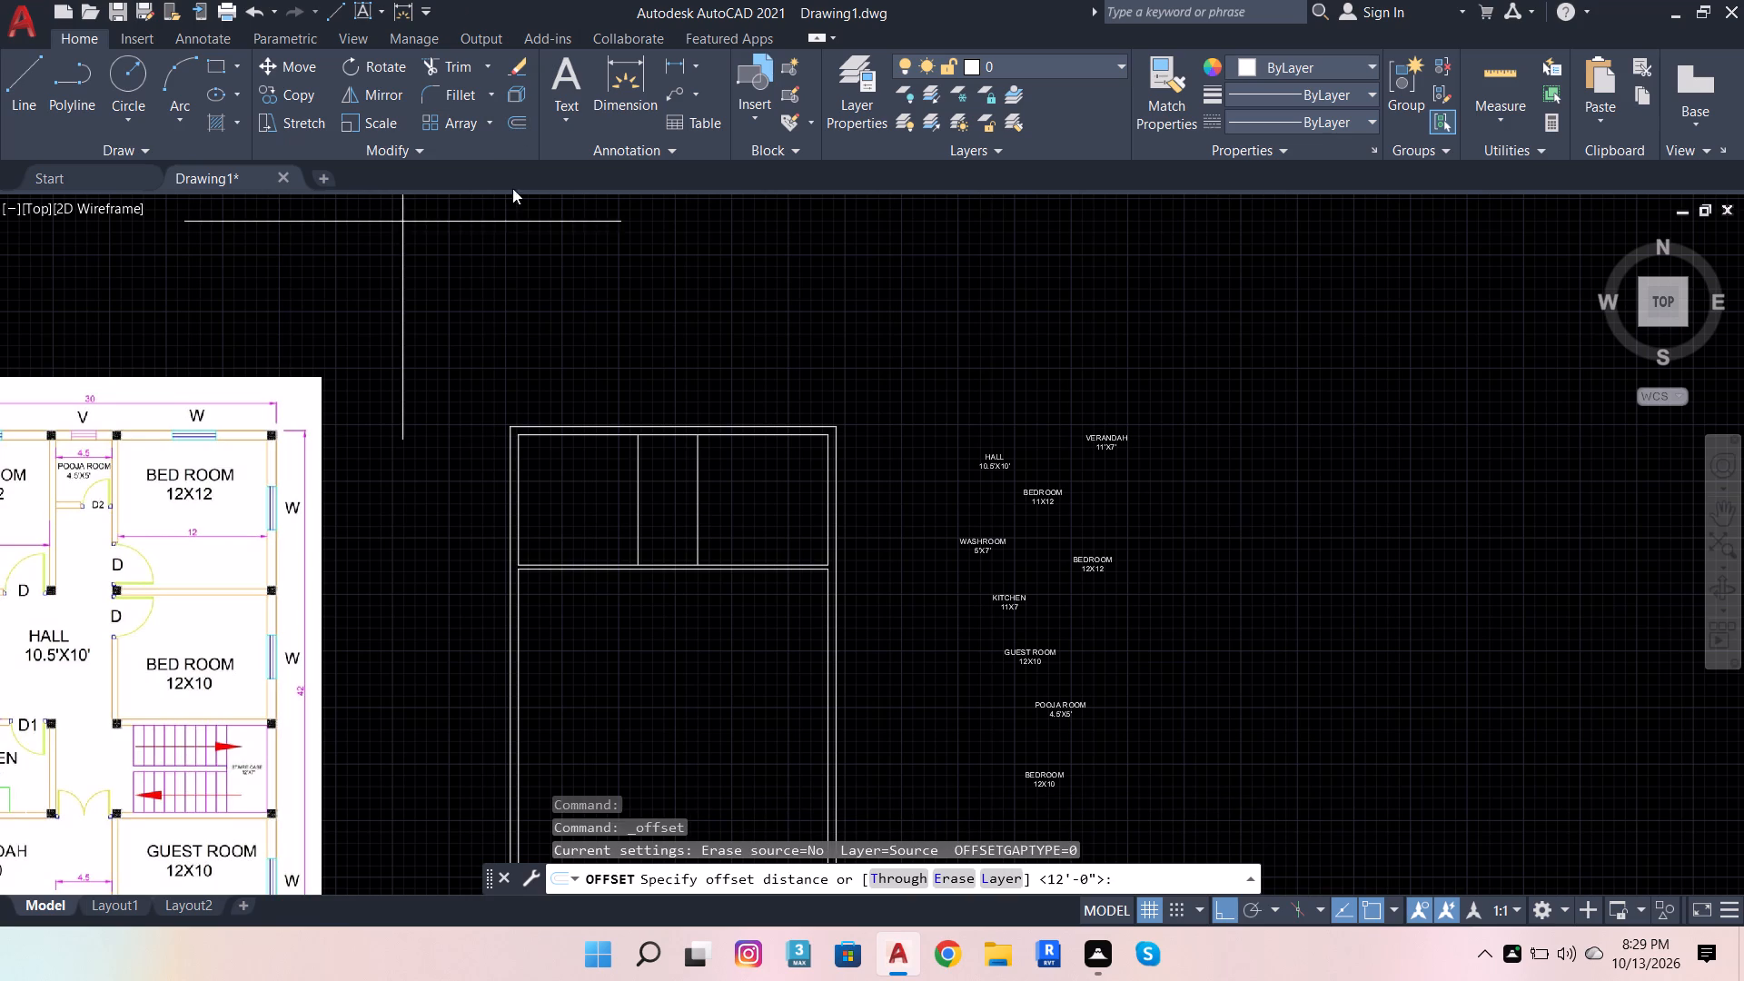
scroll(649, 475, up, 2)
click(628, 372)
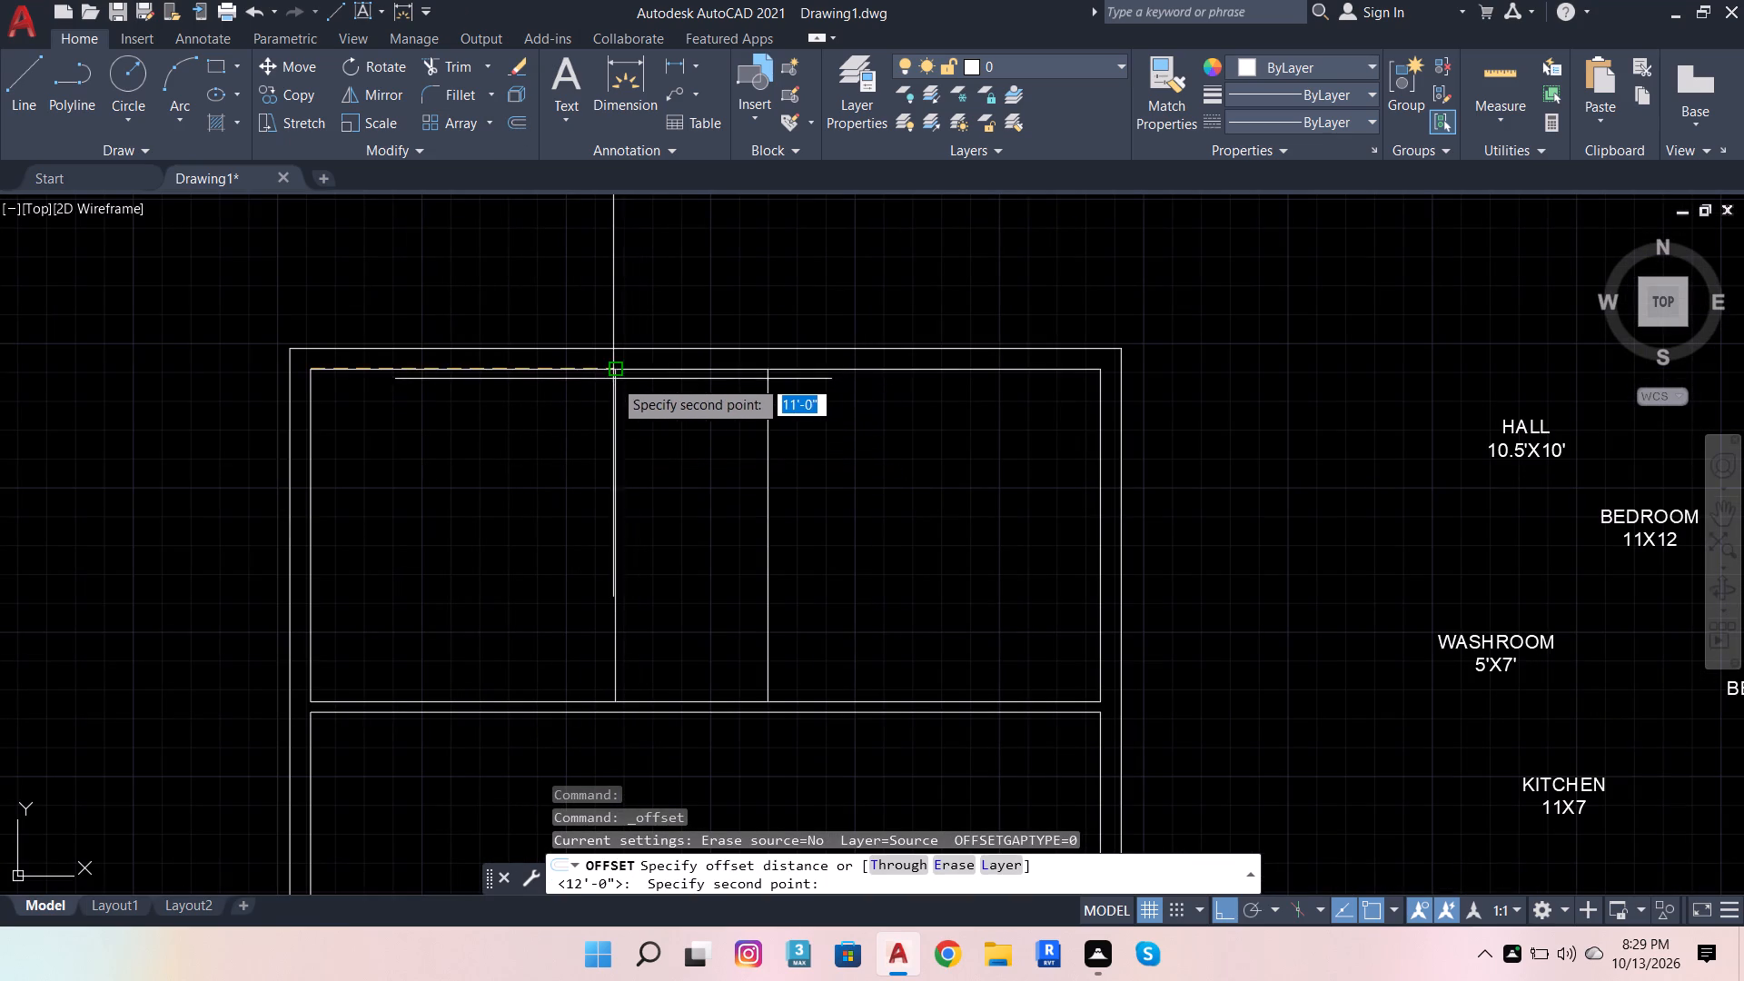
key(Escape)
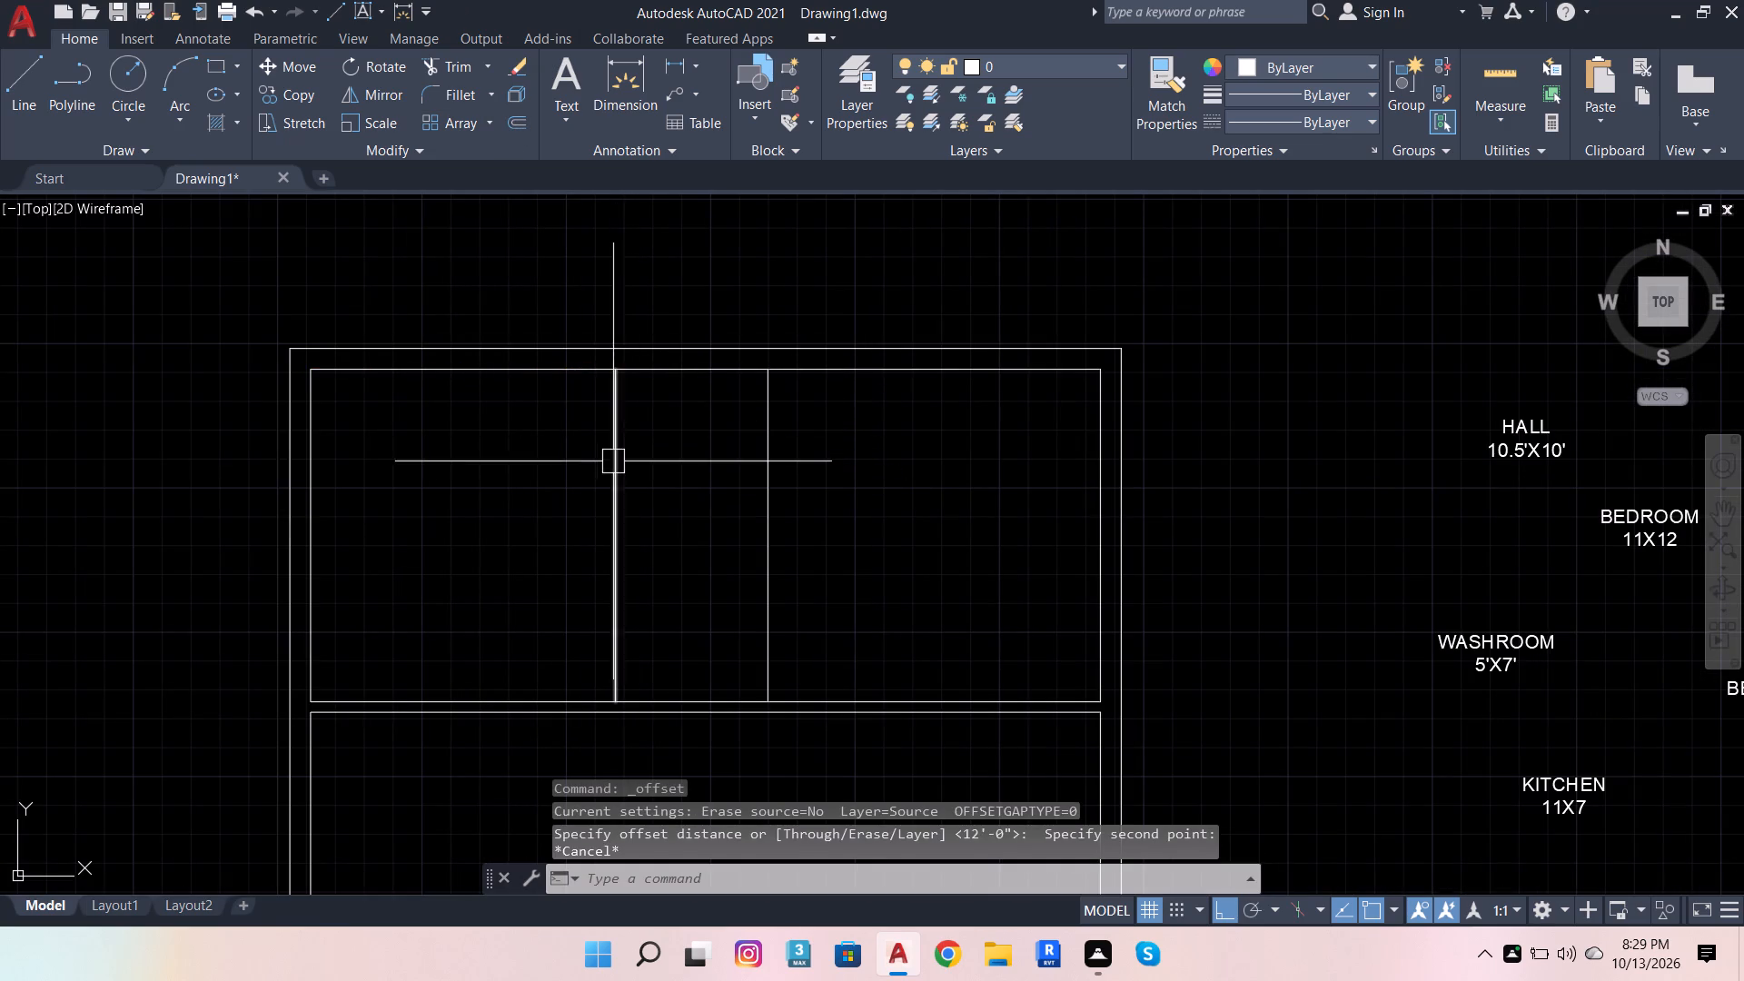
Offset both vertical partition lines 4.5" towards each other to give the two bedroom walls their thickness.
key(space)
click(609, 366)
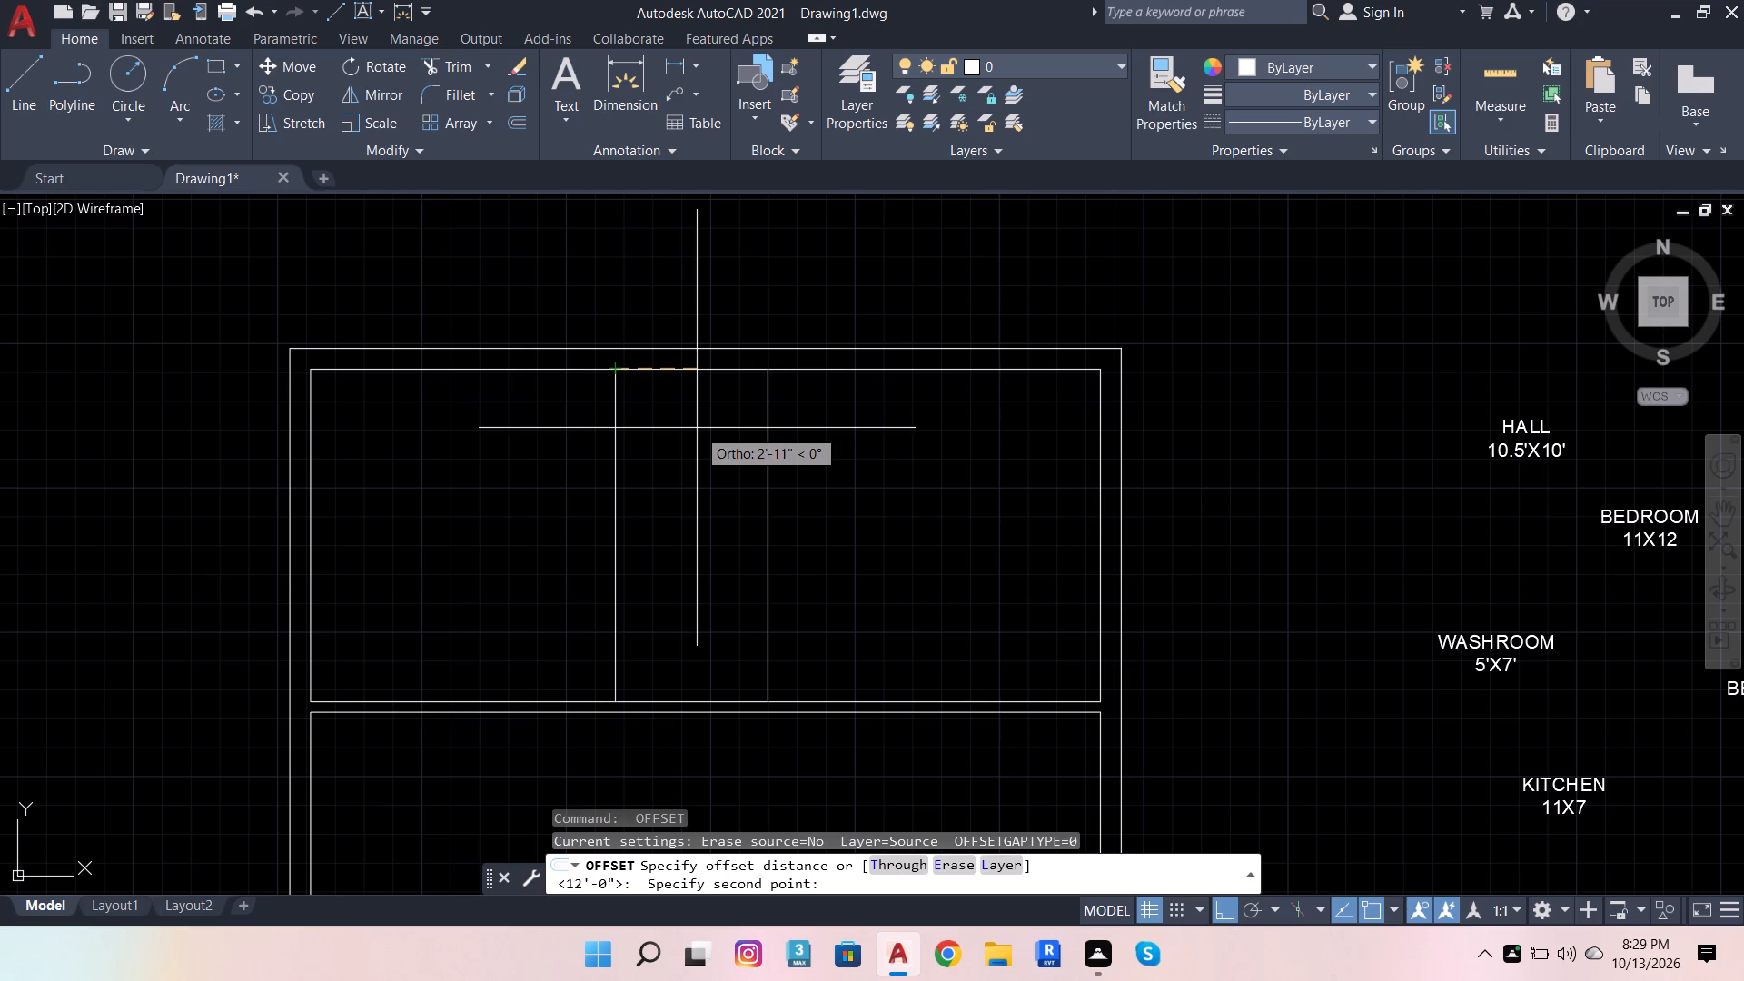
text(4.5)
key(Return)
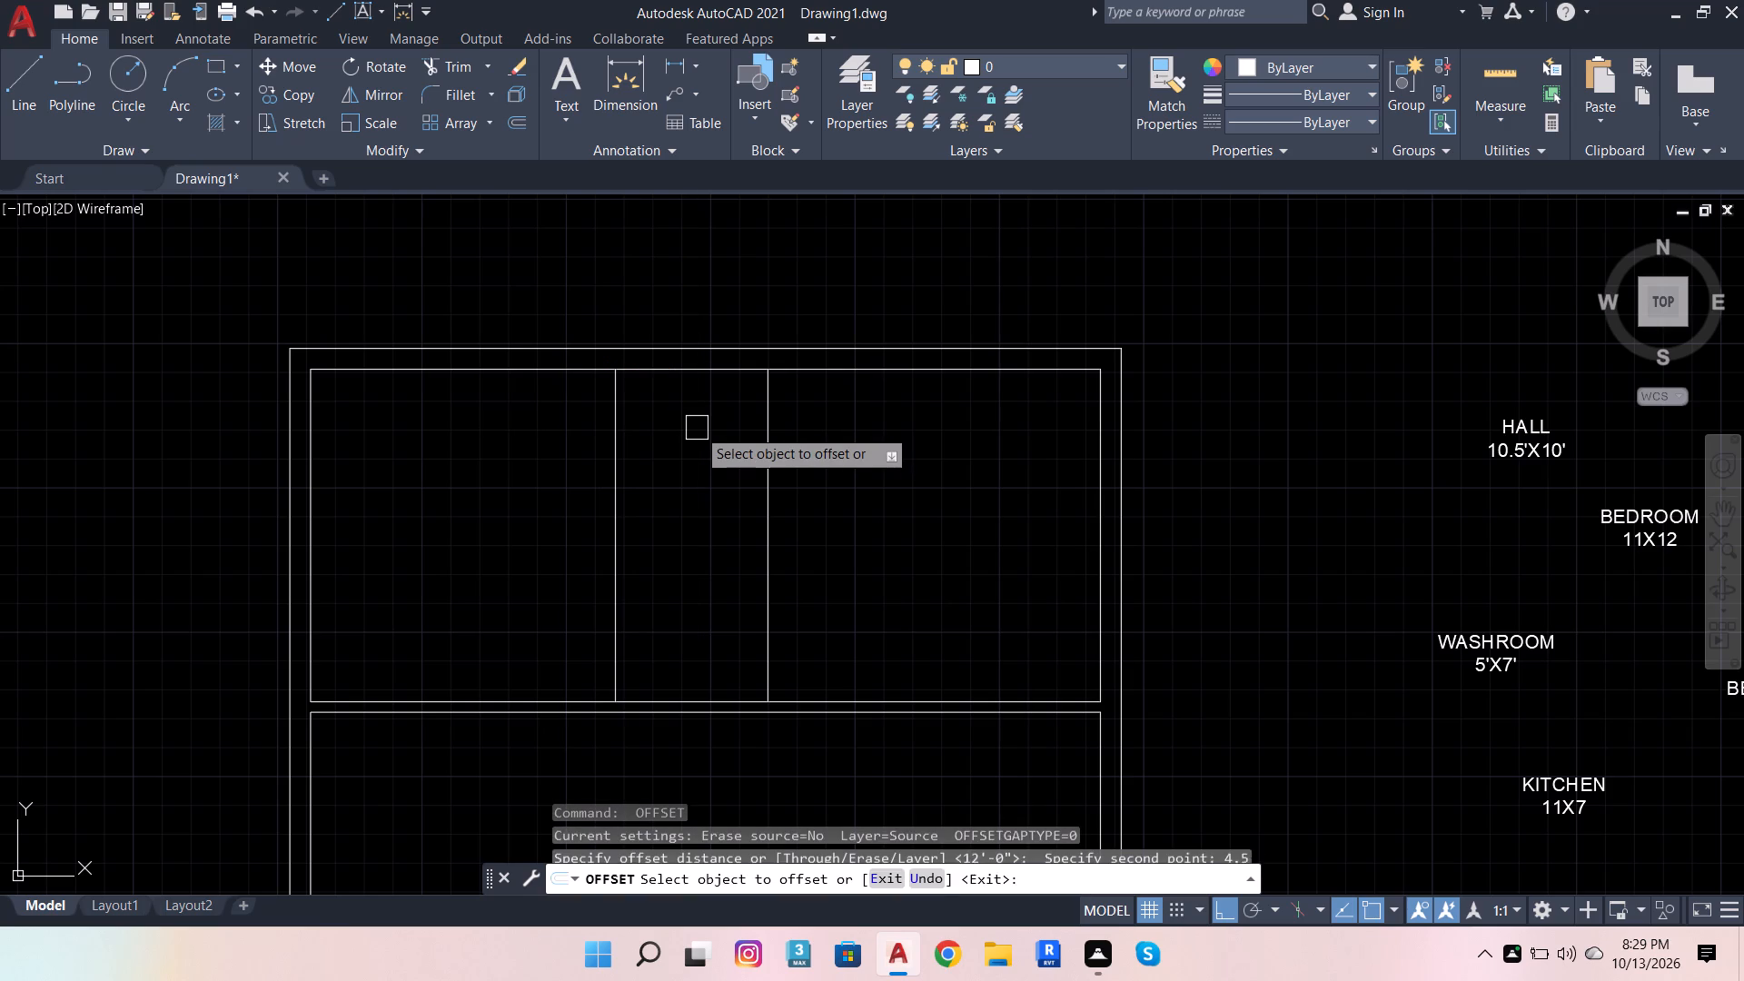
click(611, 464)
click(661, 481)
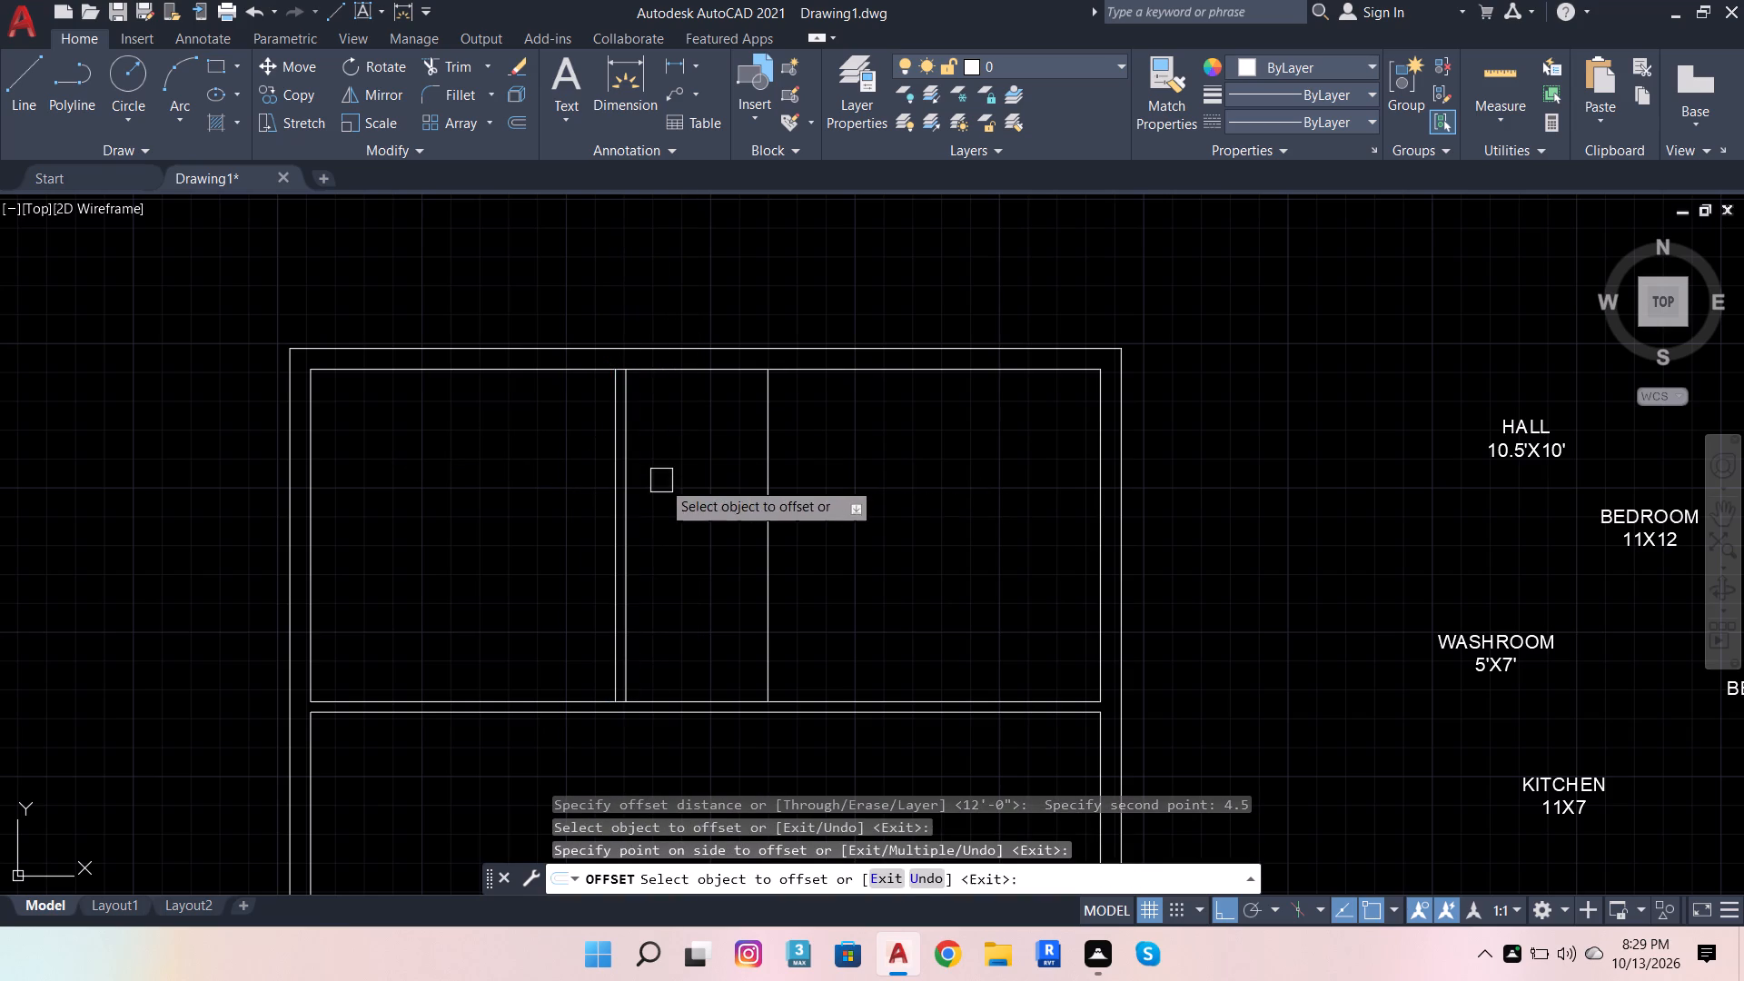
click(765, 460)
click(679, 478)
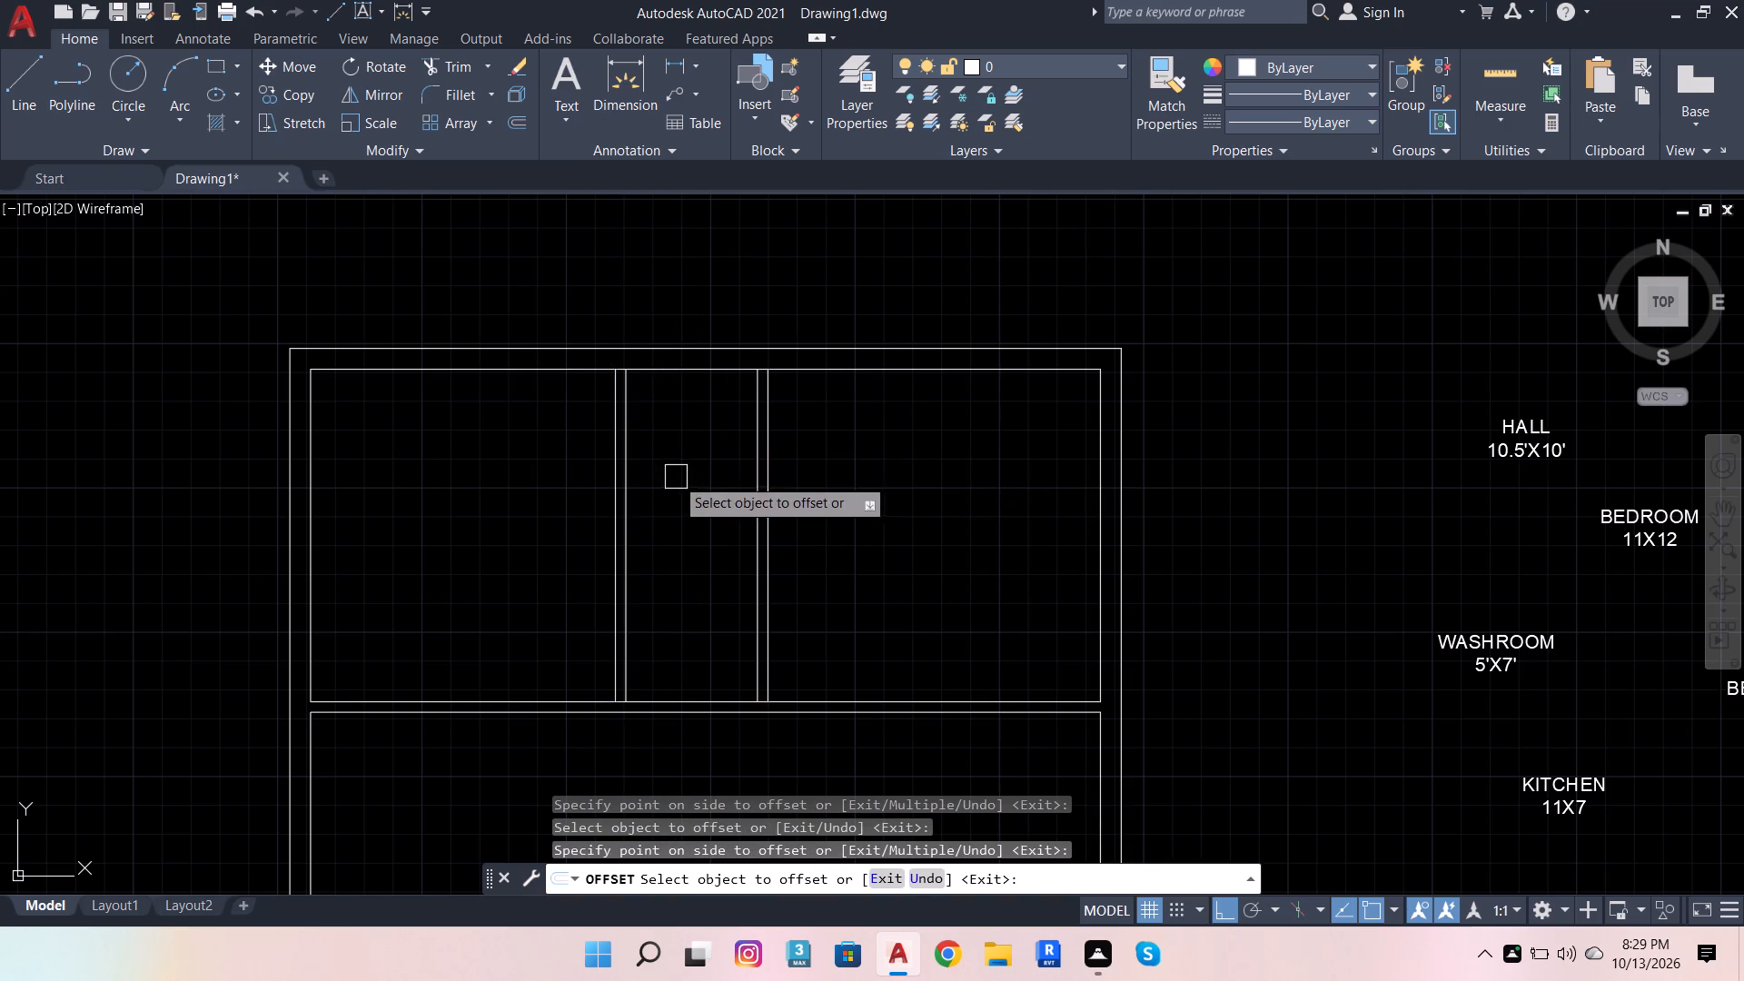
Trim the top inner wall line between the paired lines of both vertical bedroom partitions.
click(443, 71)
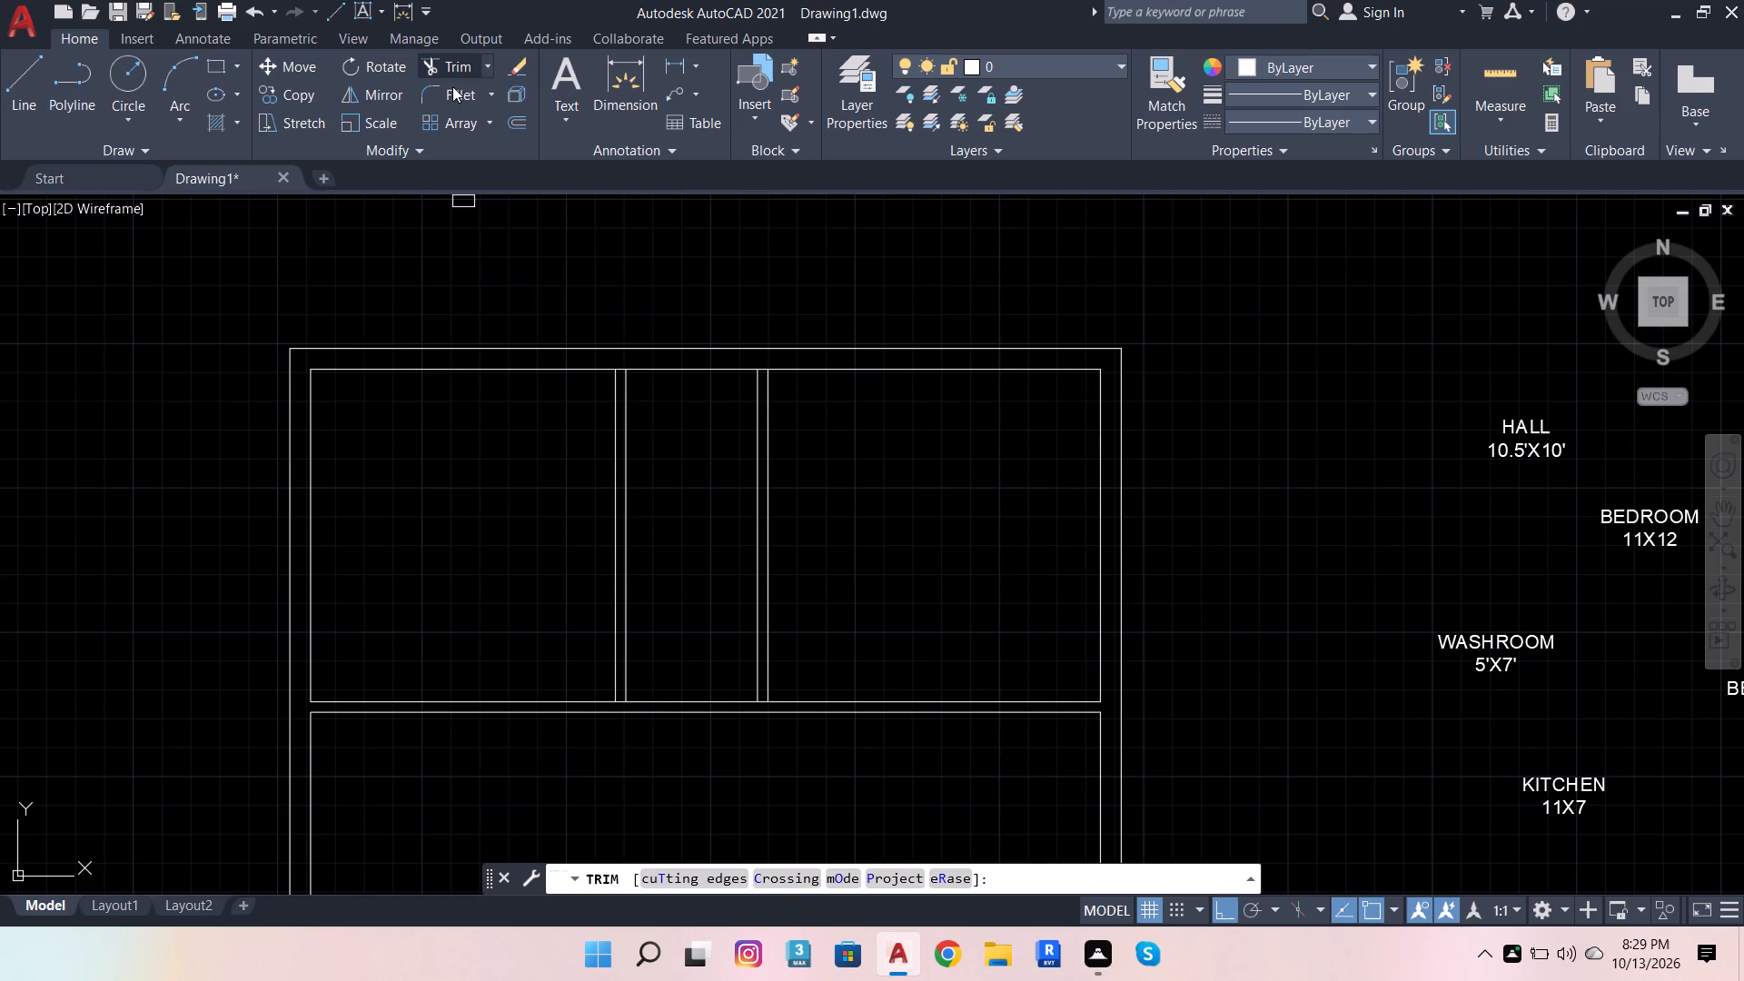
scroll(570, 310, up, 3)
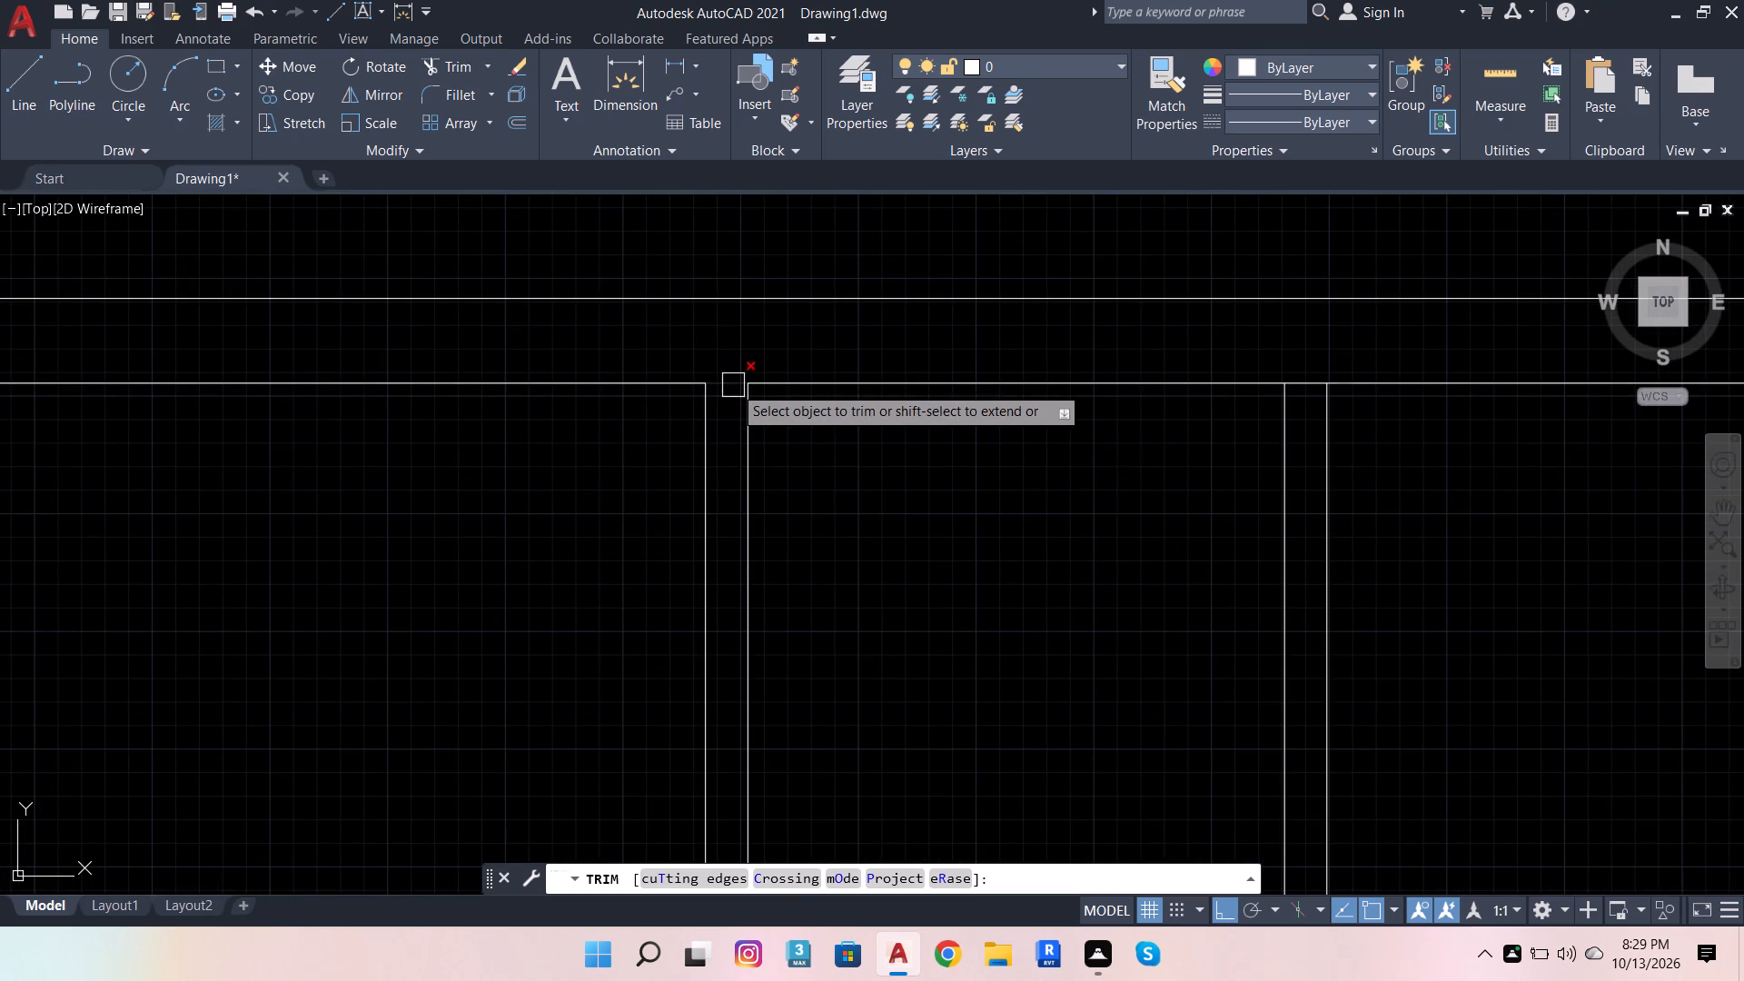
click(733, 385)
click(1304, 386)
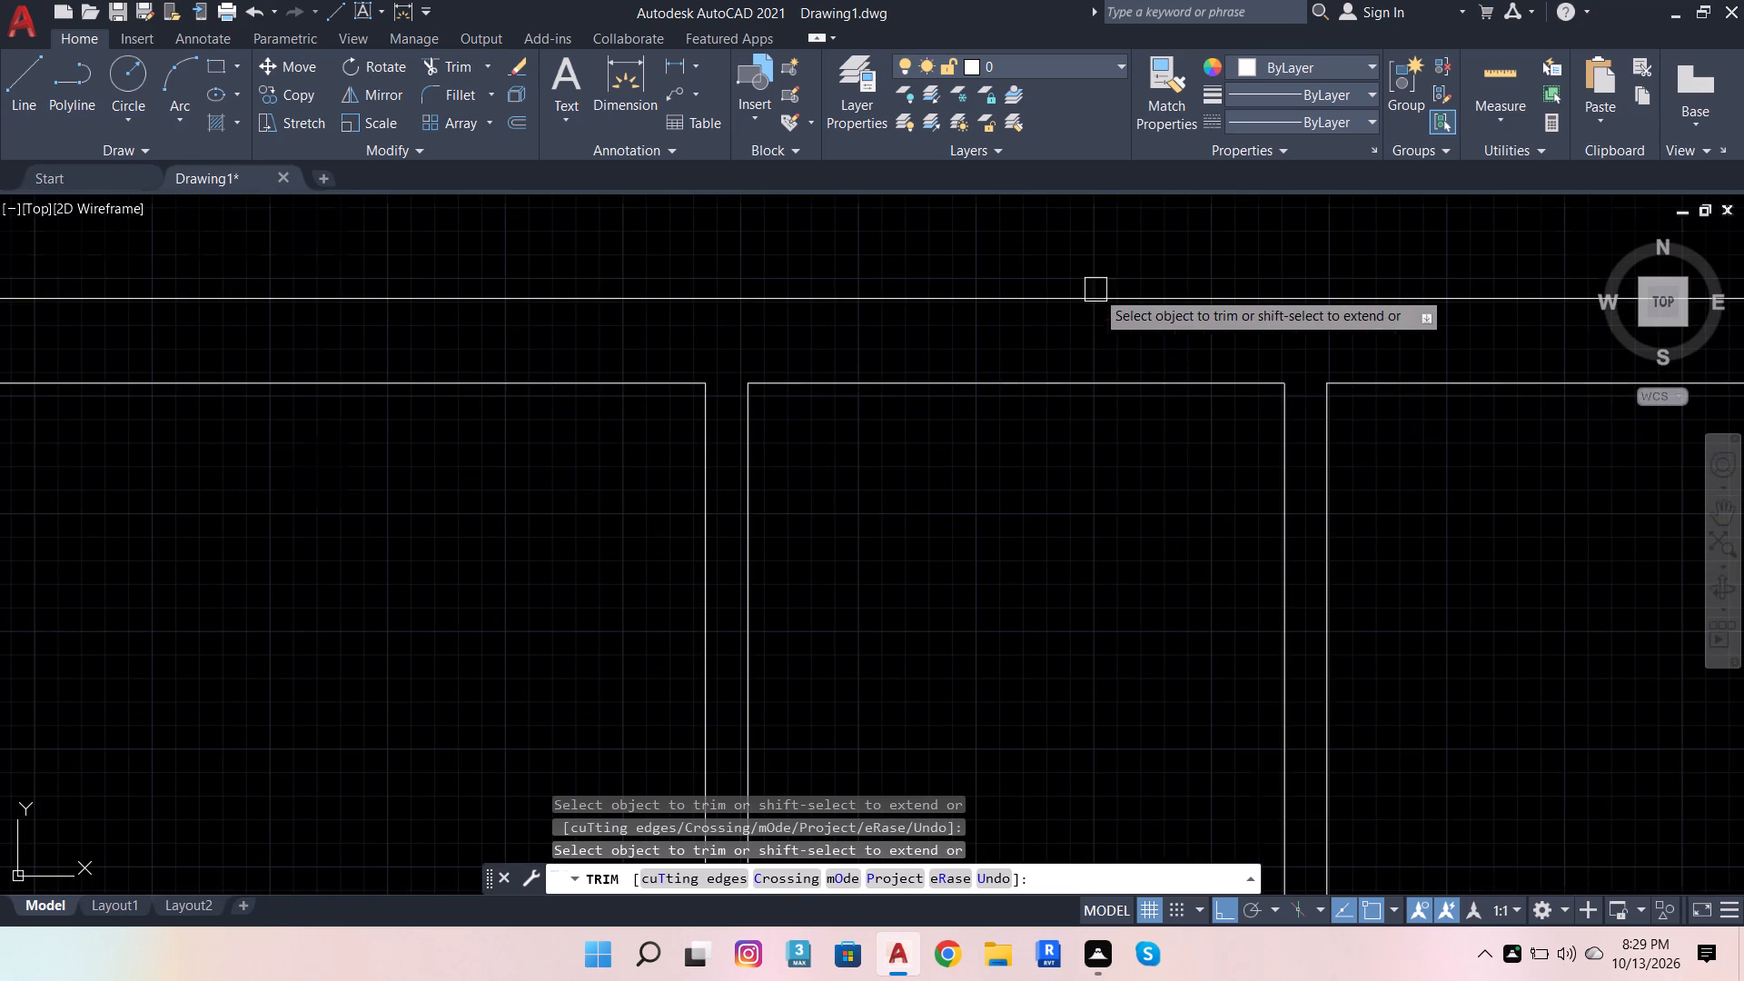
scroll(1081, 292, down, 3)
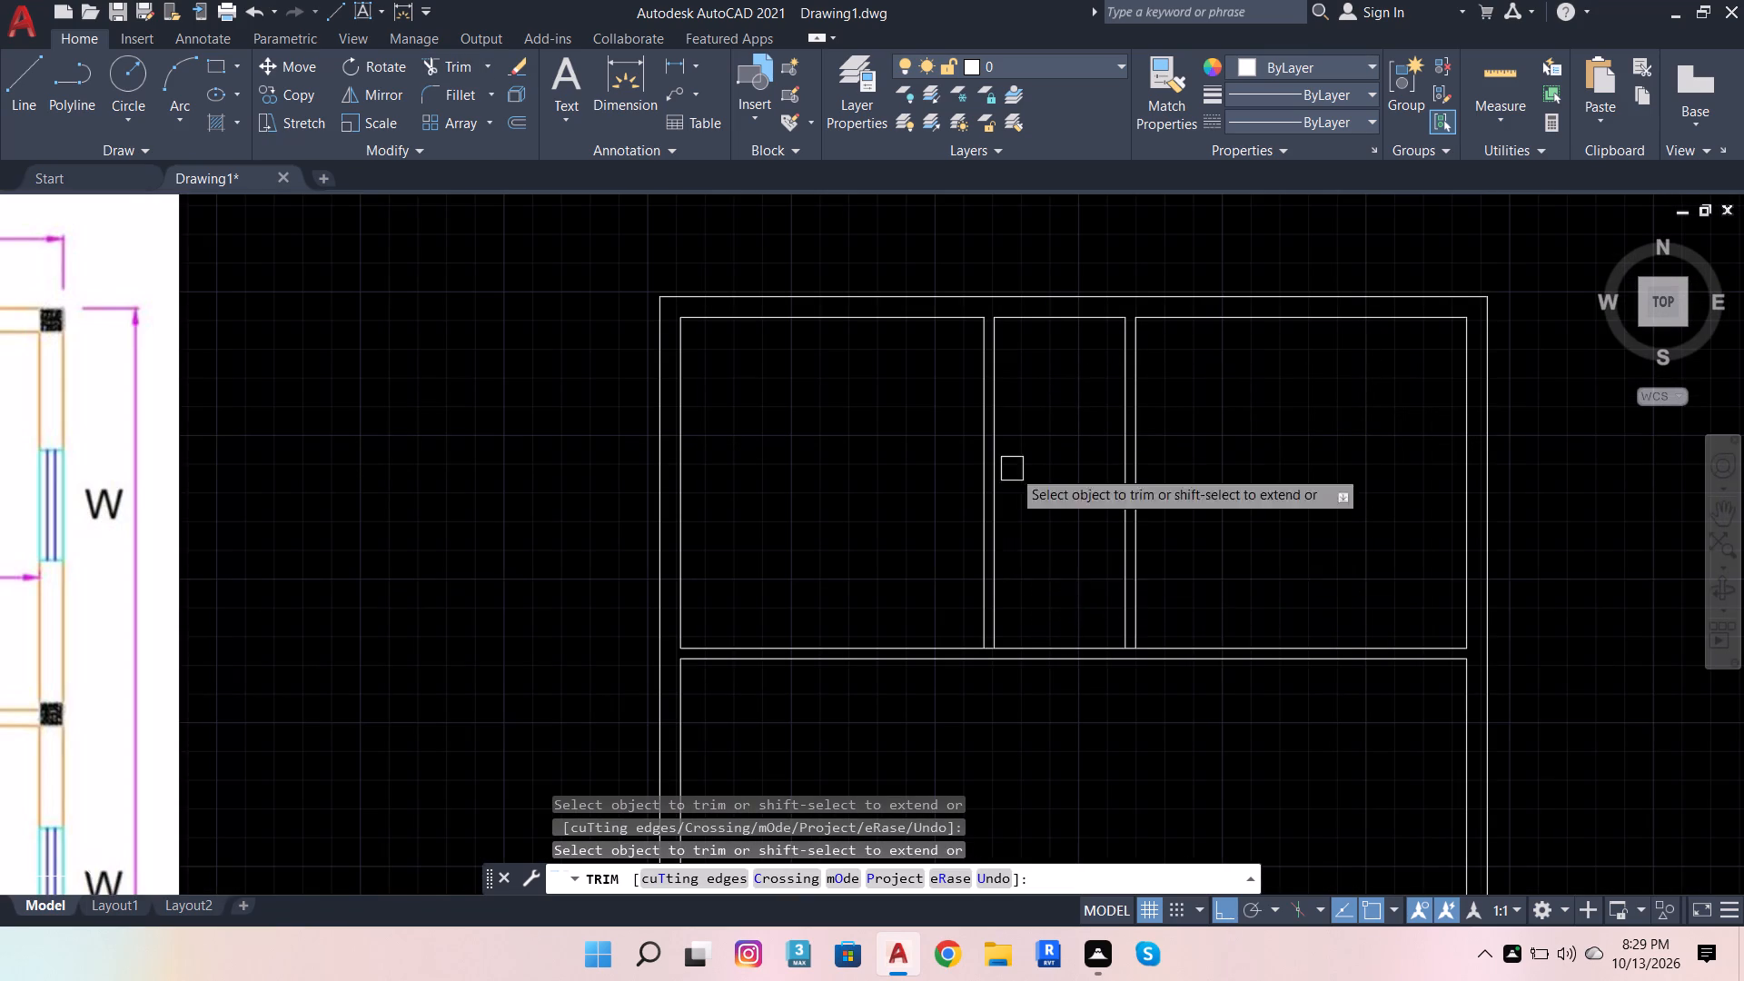
Trim both horizontal partition lines across the passage between the two vertical bedroom partitions.
scroll(1001, 381, down, 3)
scroll(1000, 396, up, 1)
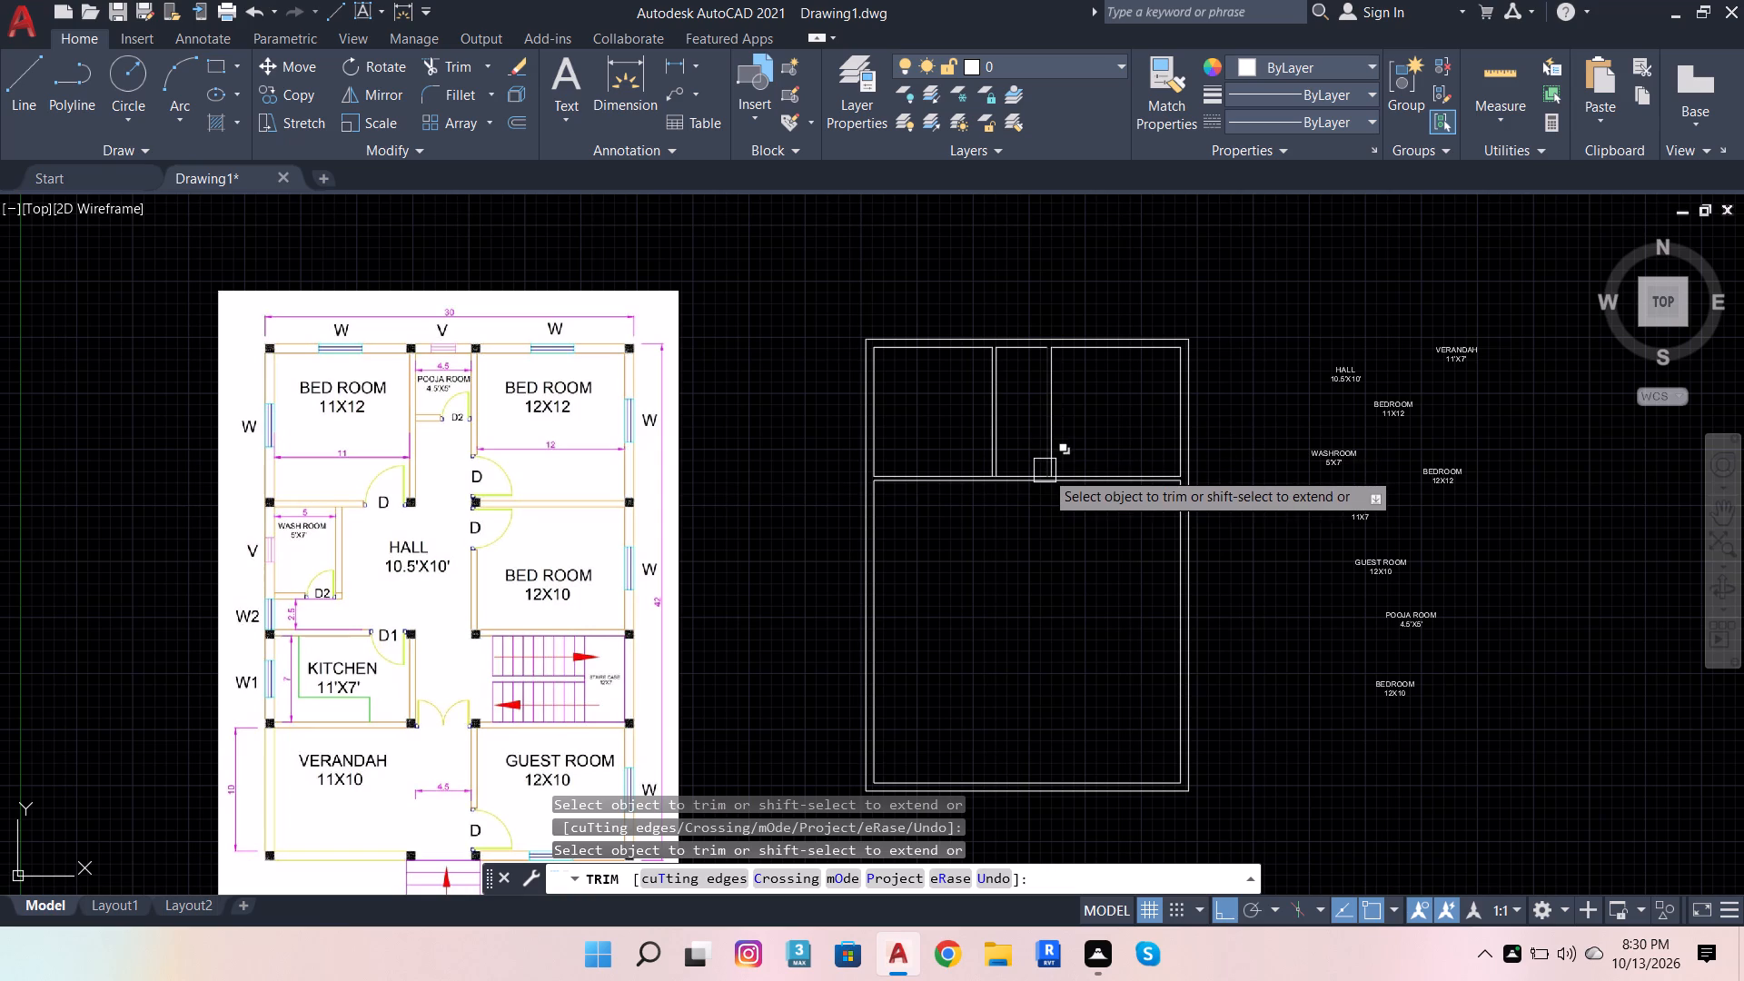
shift+click(1002, 452)
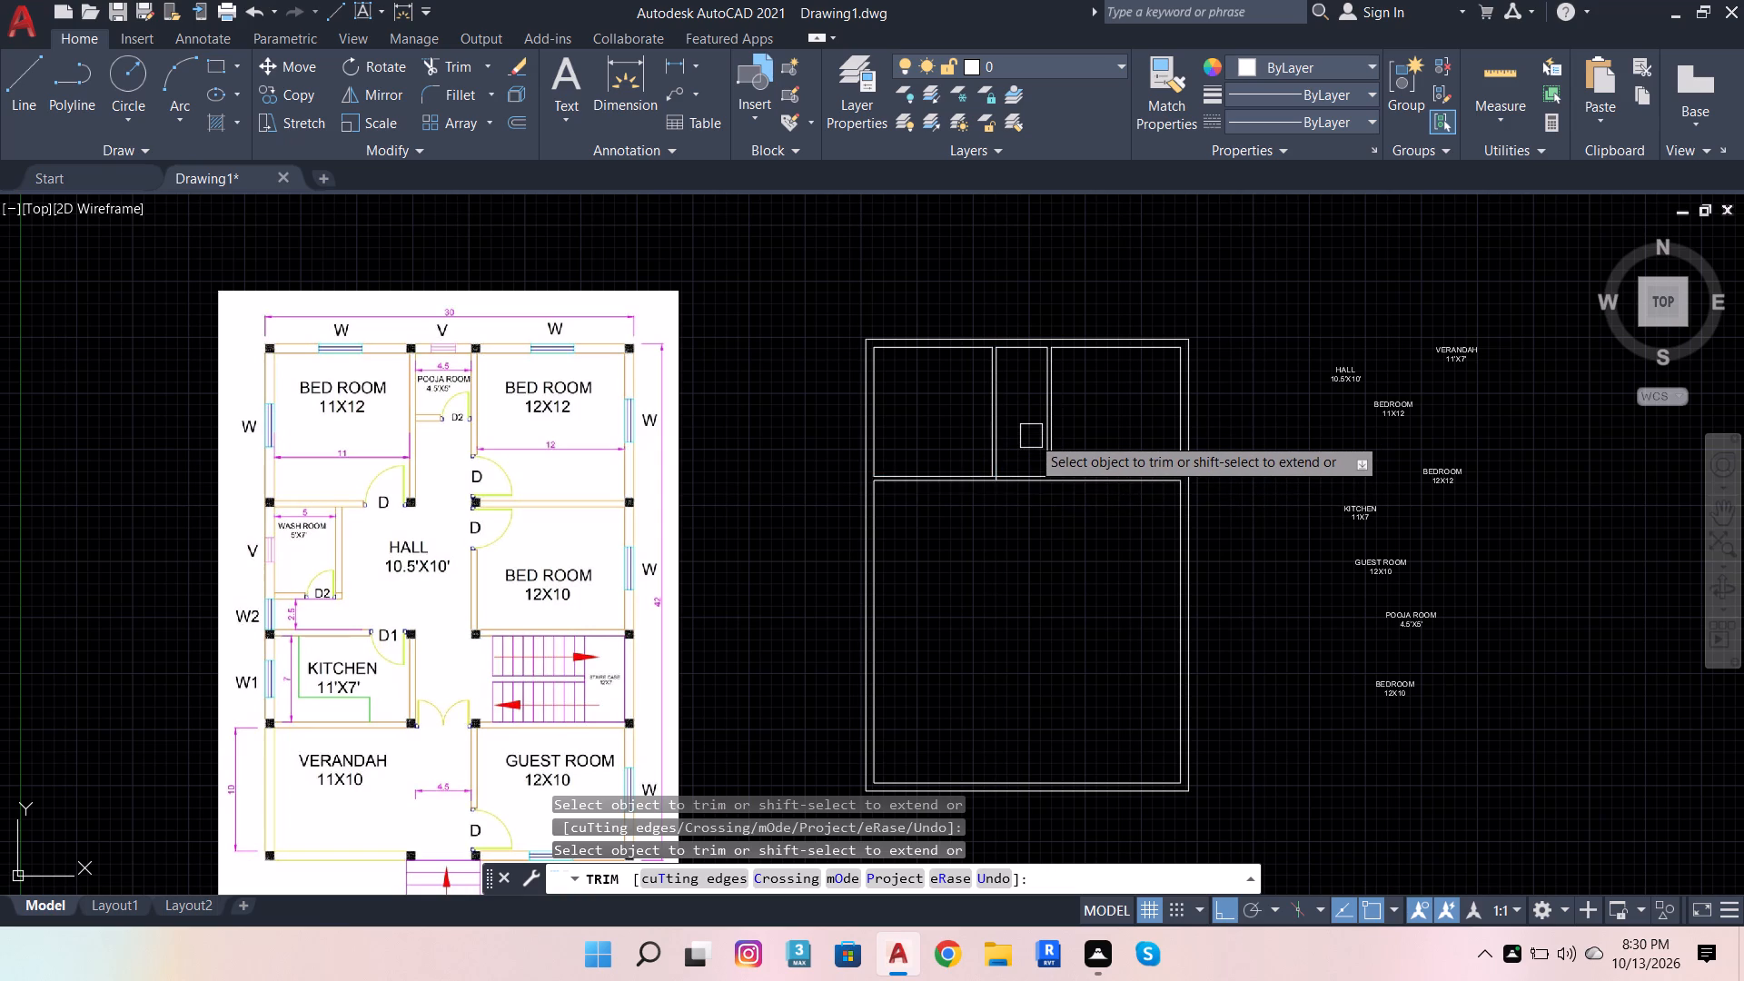
shift+click(1038, 442)
click(1016, 447)
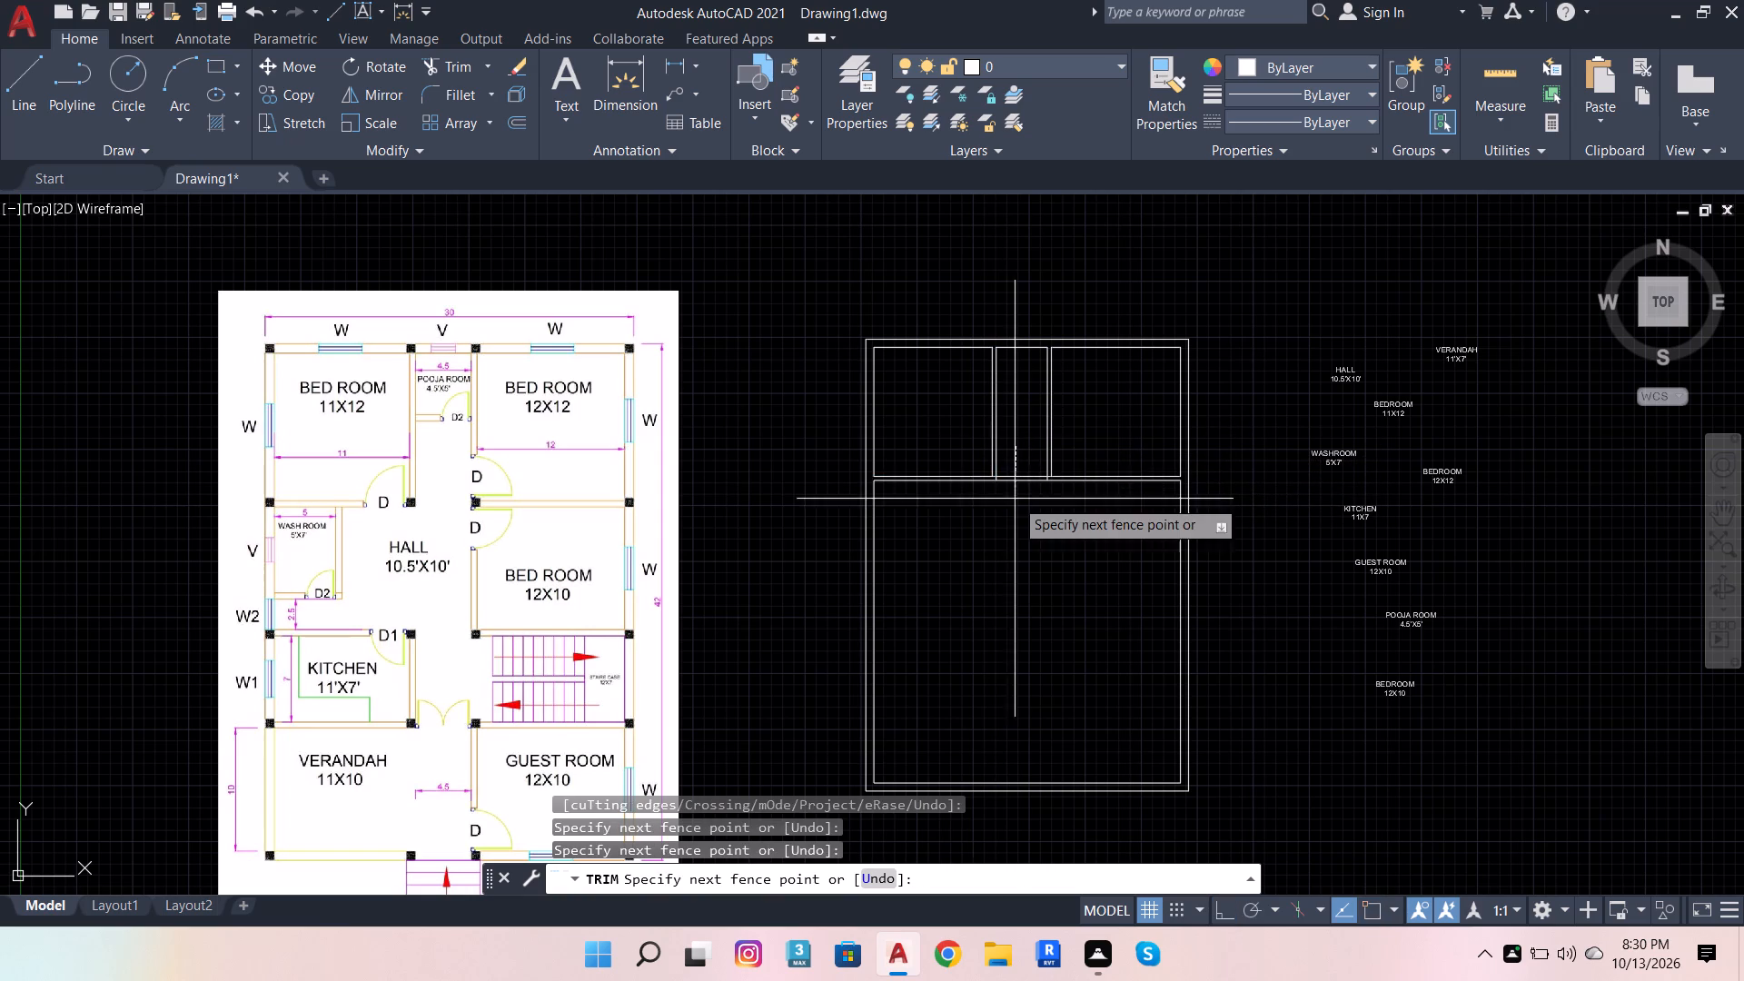
click(1015, 520)
Trim the leftover line pieces inside the corners where both vertical bedroom partitions meet the horizontal partition.
scroll(1051, 471, up, 7)
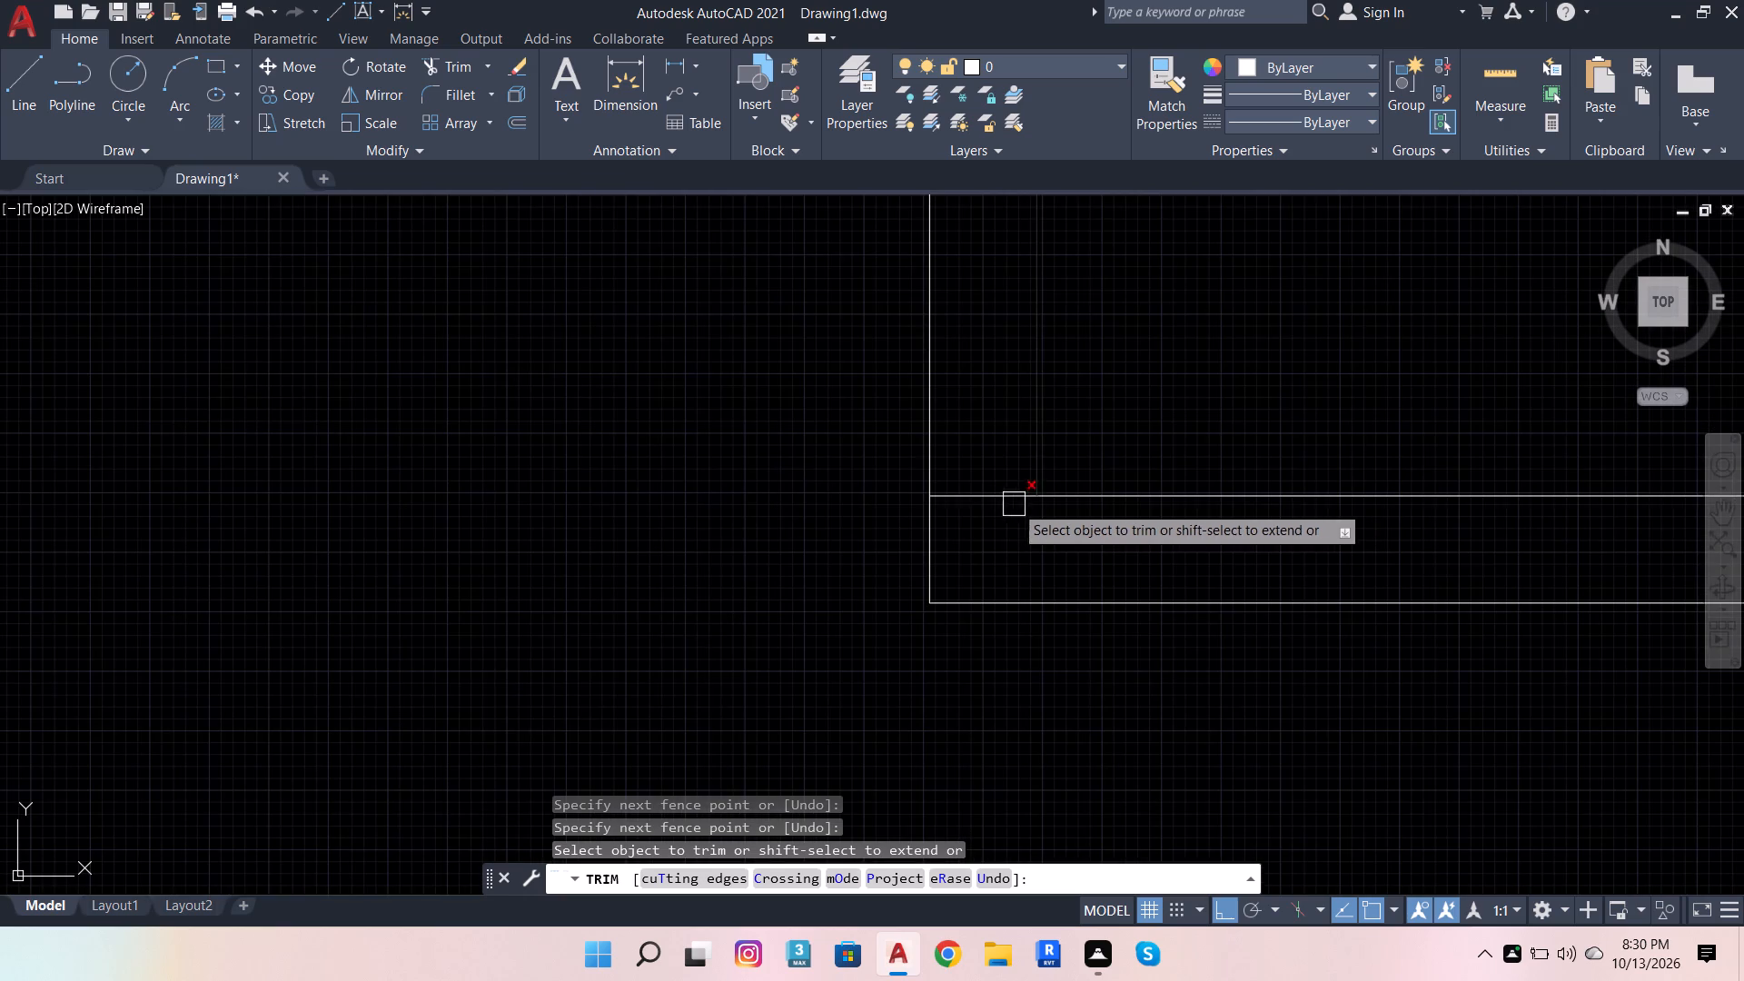
click(992, 509)
click(993, 444)
scroll(983, 691, down, 2)
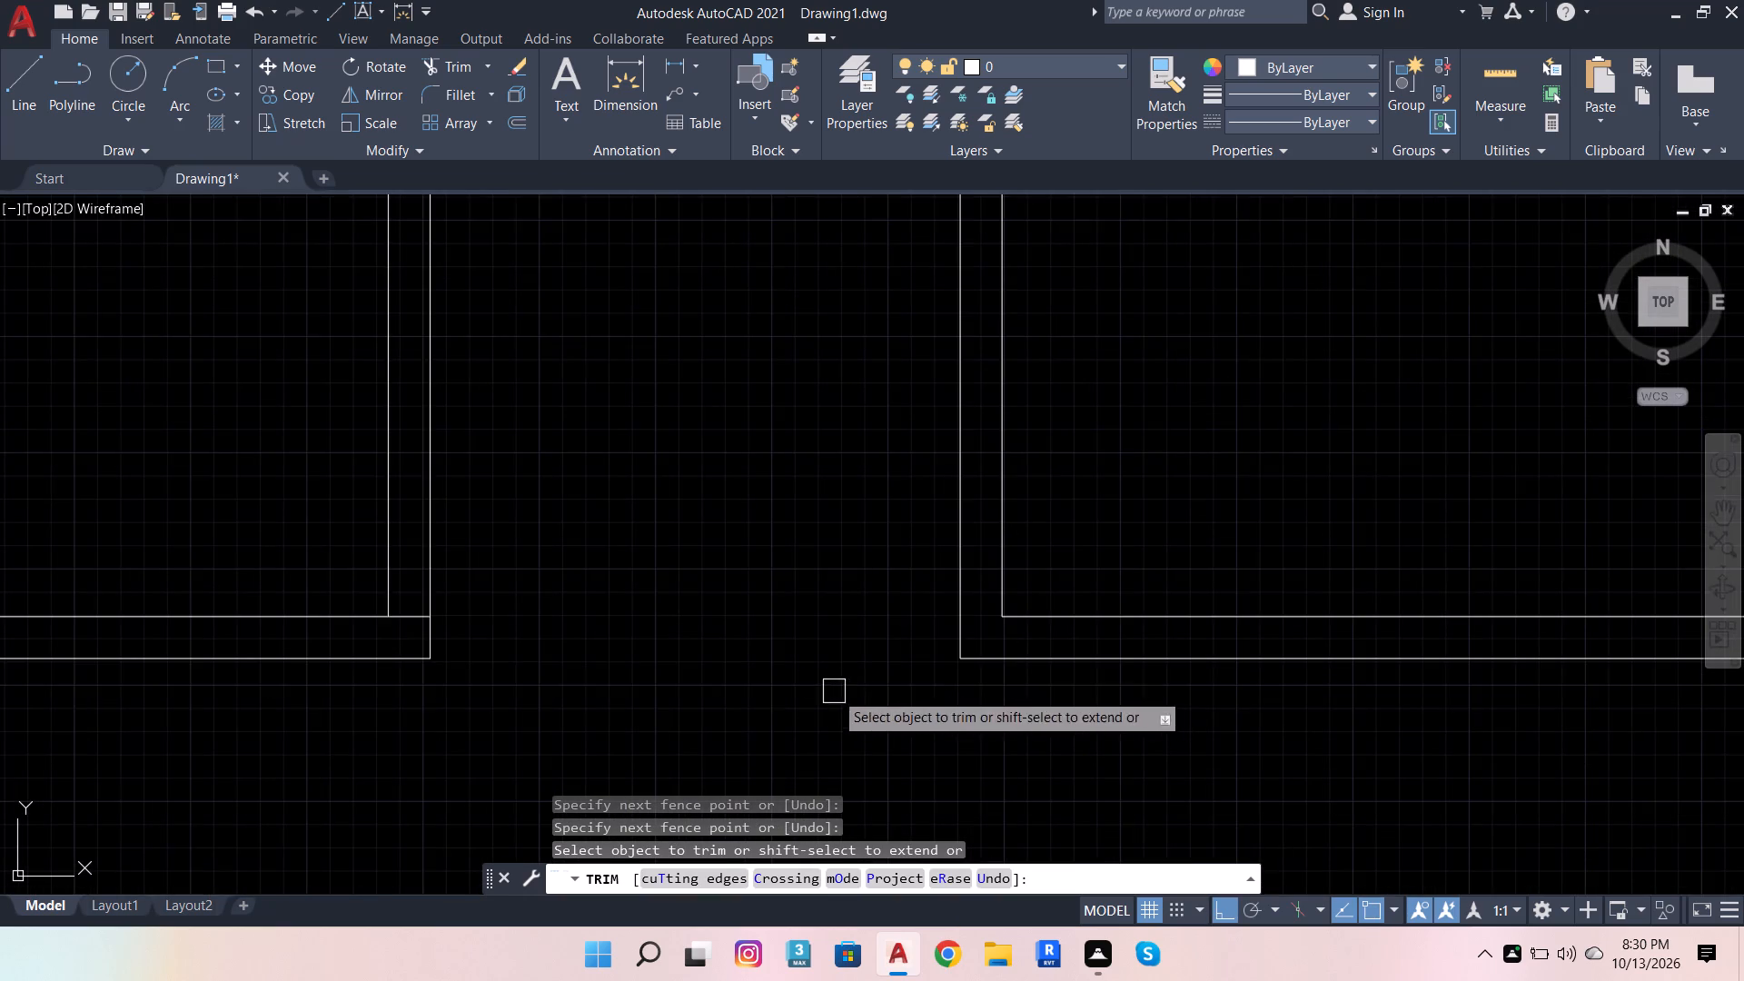
scroll(363, 673, up, 3)
click(521, 532)
click(548, 428)
scroll(490, 605, down, 5)
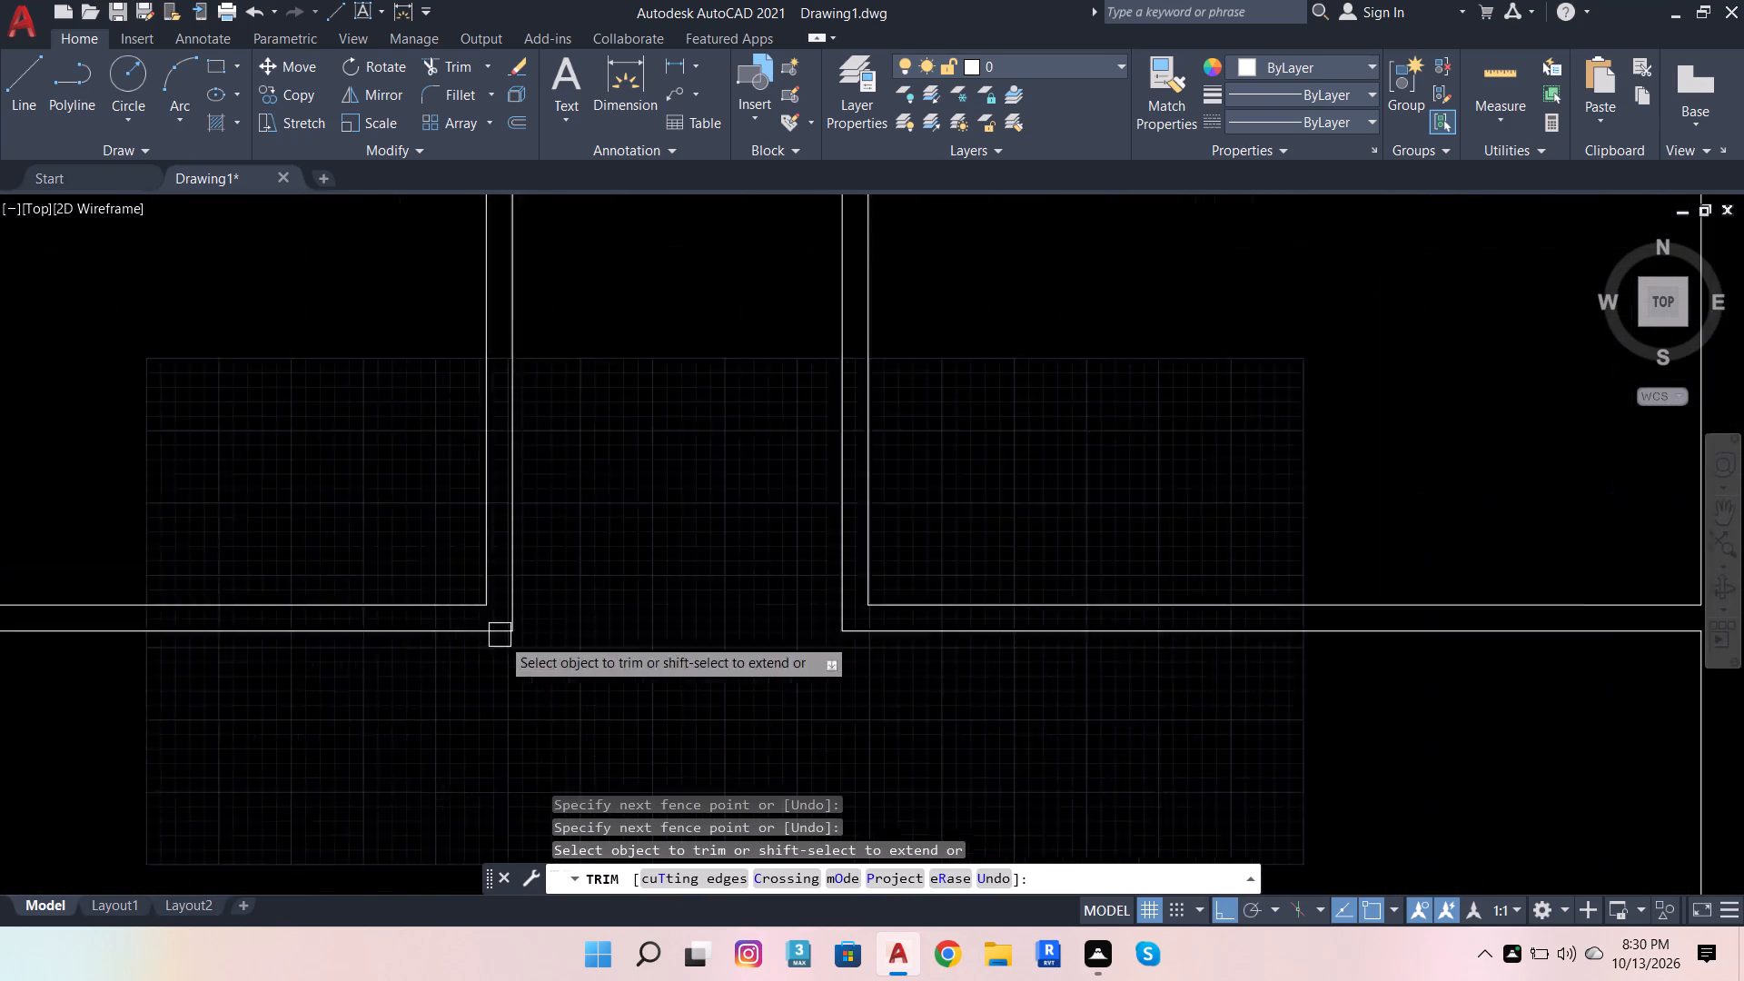
scroll(500, 637, down, 2)
key(Escape)
Offset the top inner wall line between the two bedrooms 5' downwards for the pooja room's depth.
click(578, 309)
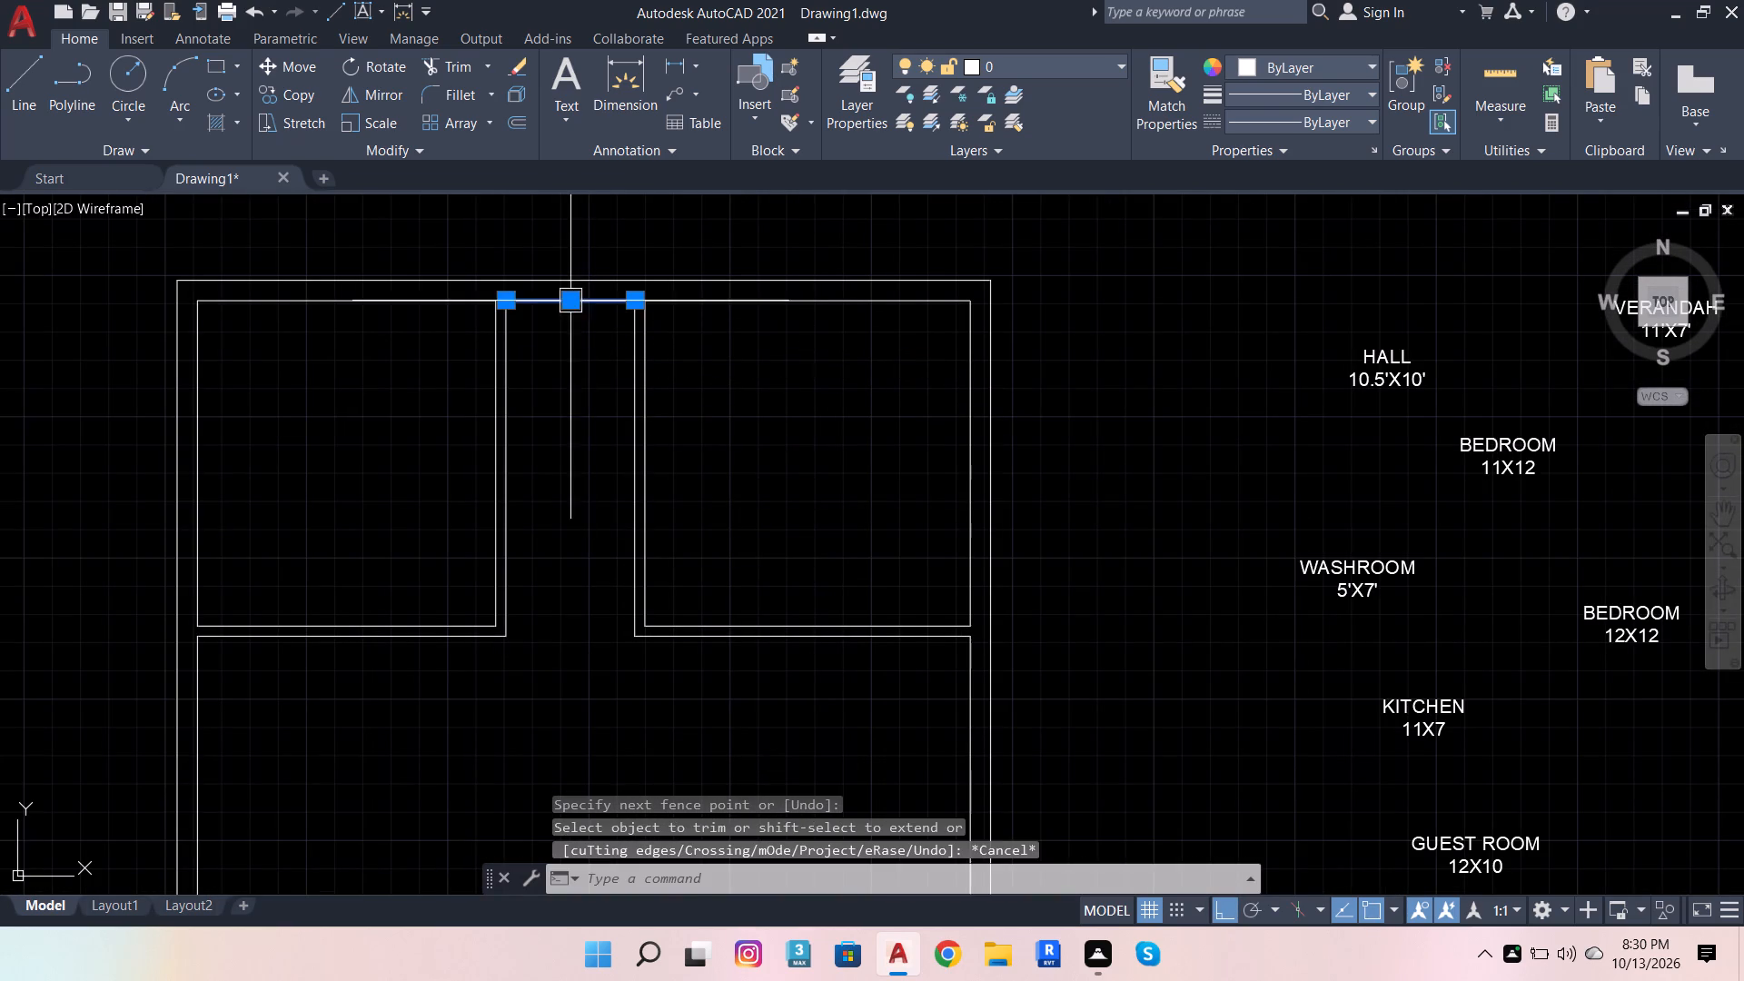
scroll(810, 265, down, 5)
scroll(716, 282, up, 4)
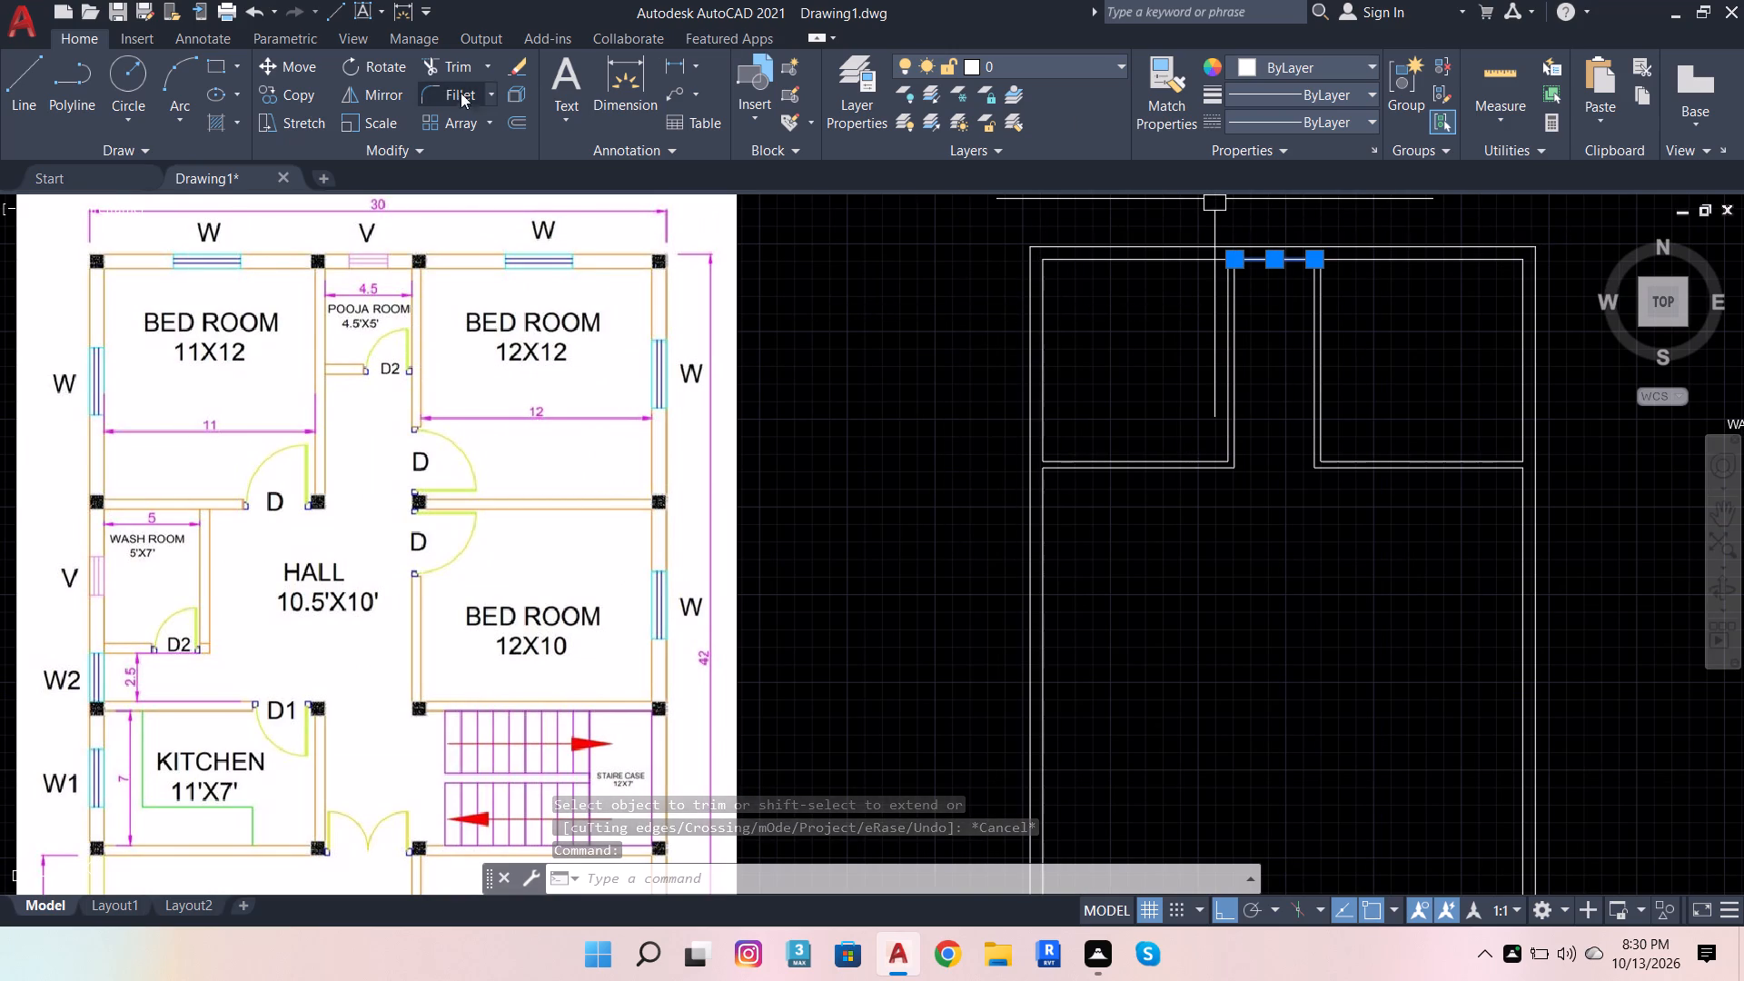
click(519, 124)
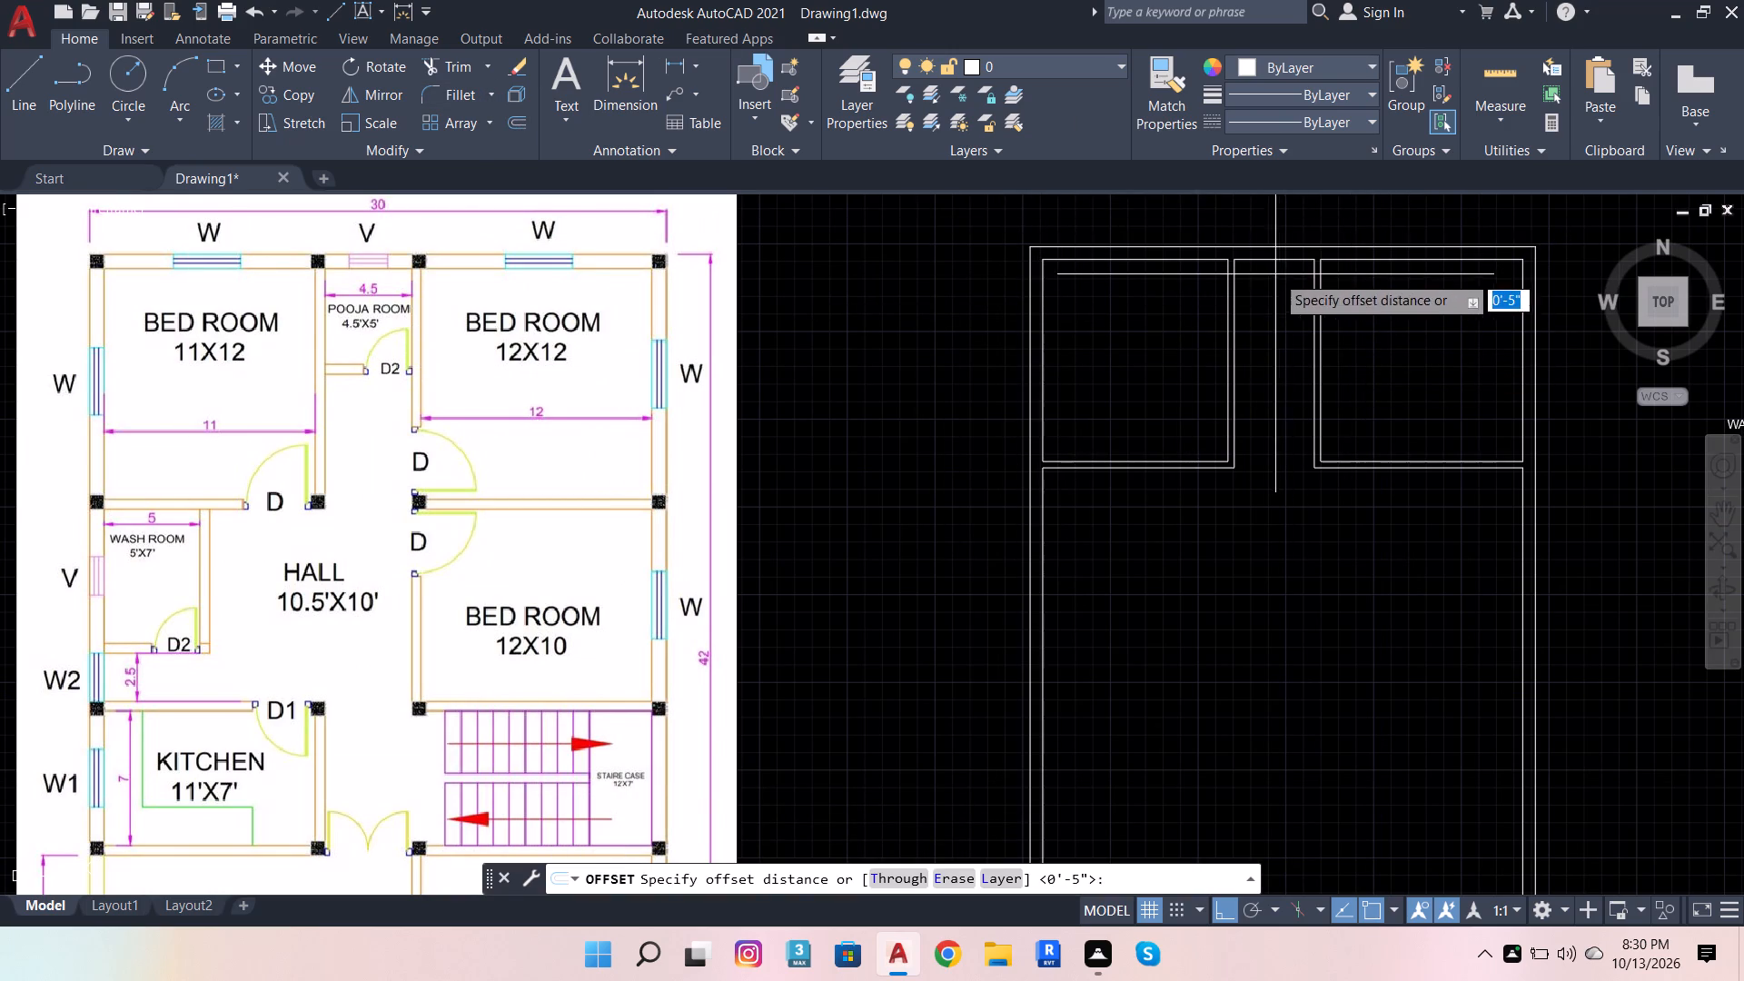
click(1263, 265)
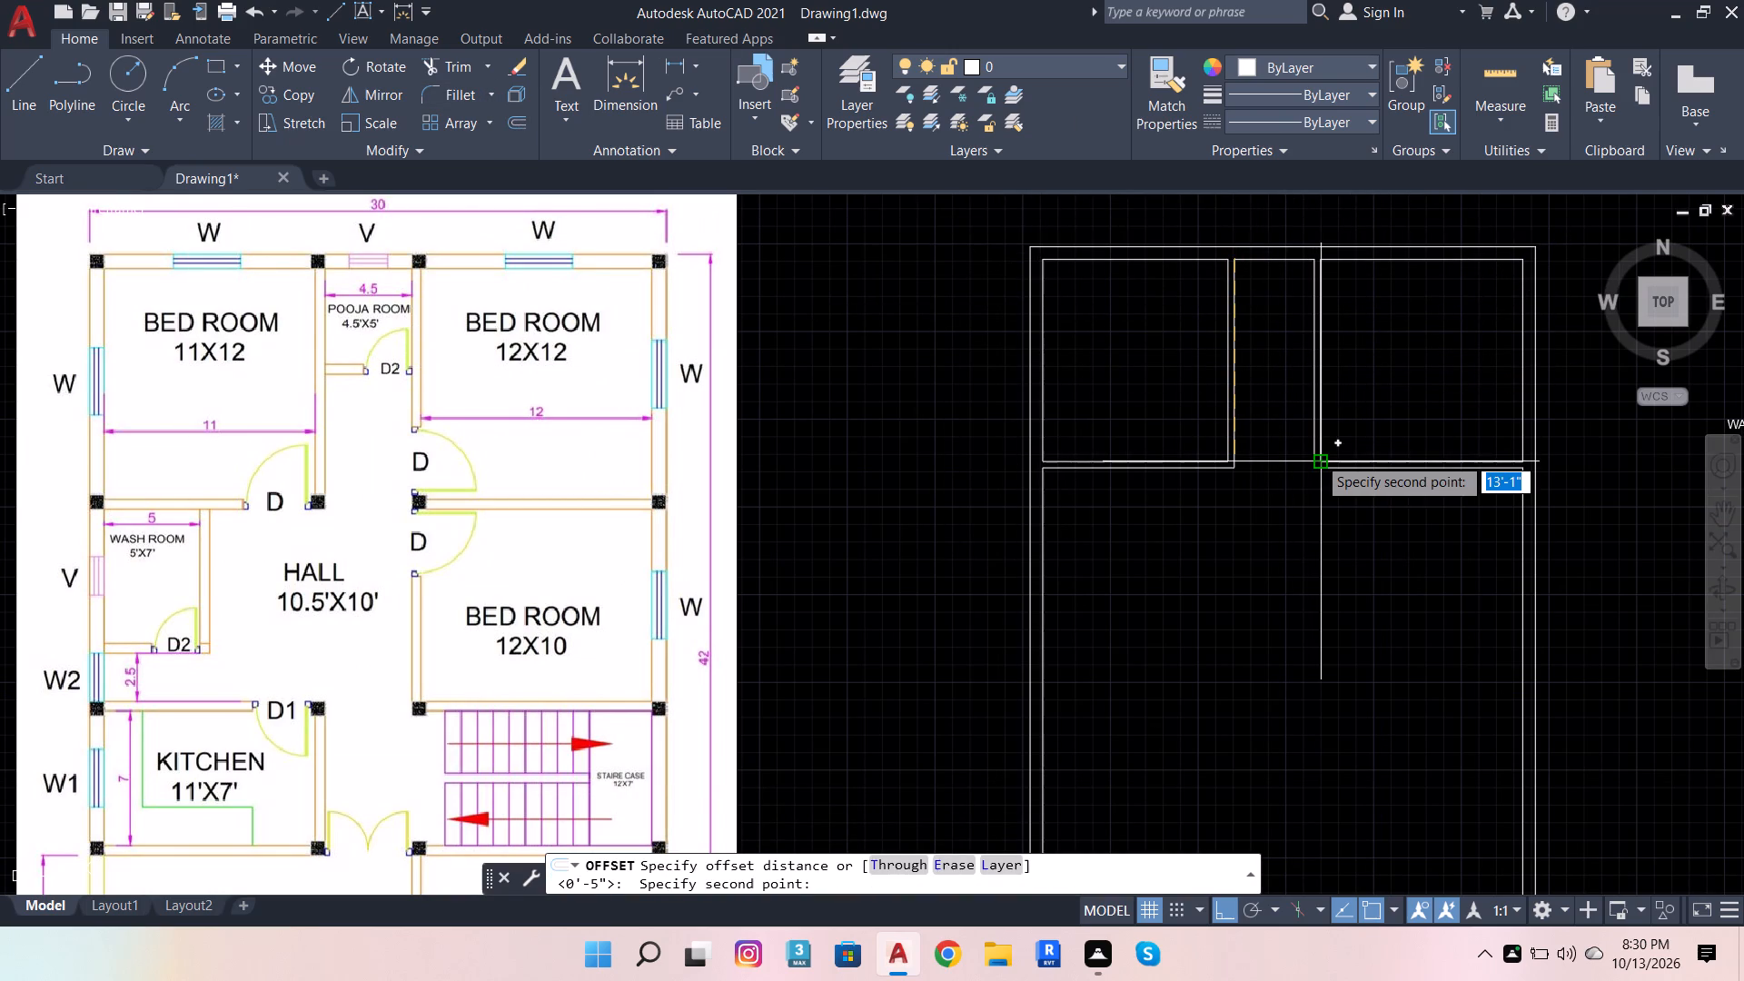
text(5')
key(Return)
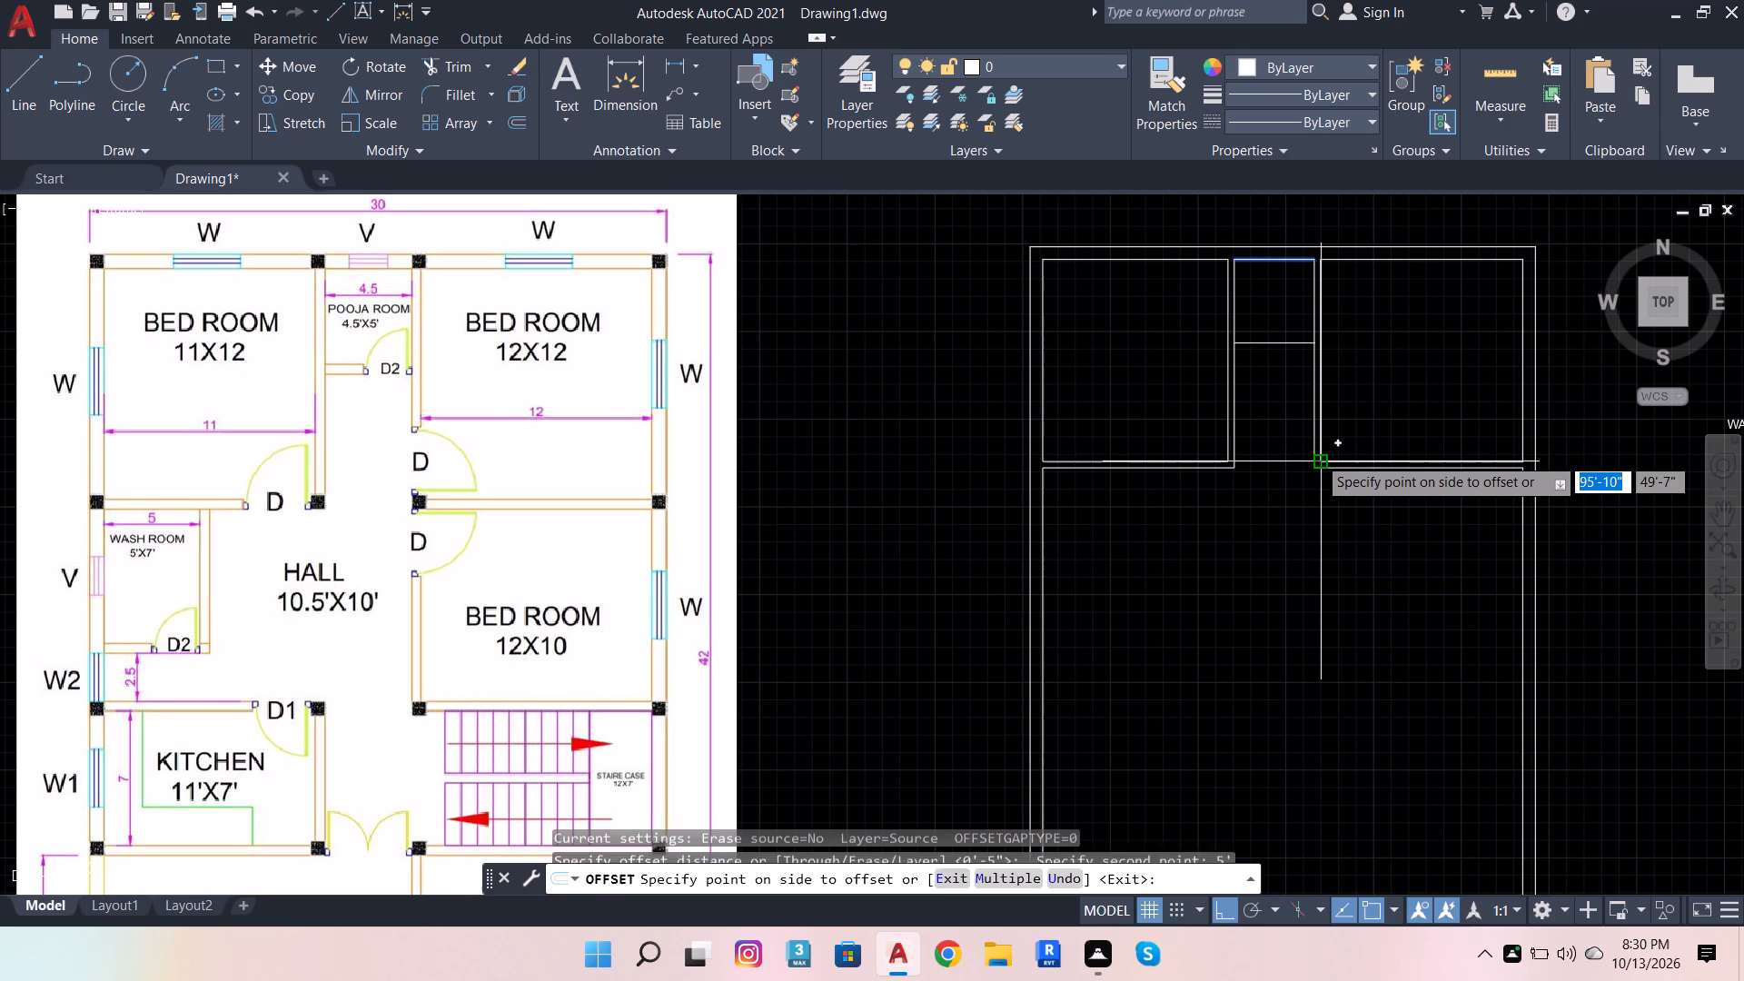
click(1303, 538)
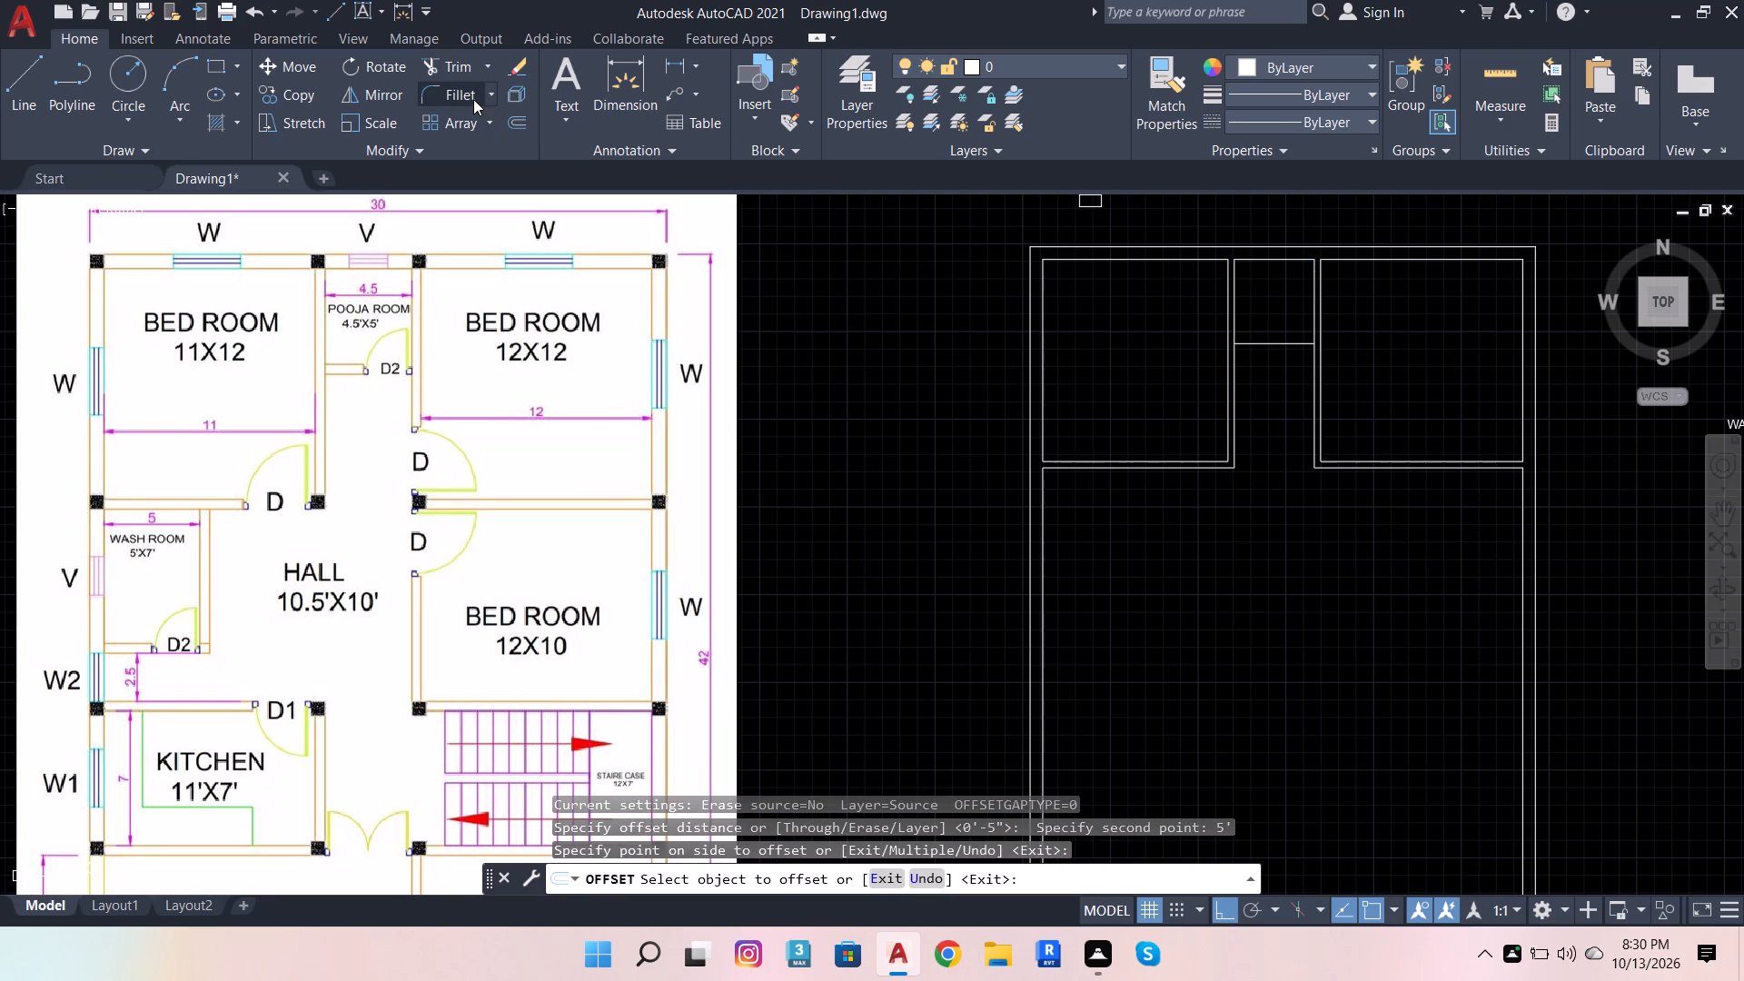
Offset the pooja room's lower line 4.5" downwards to give its wall thickness.
click(521, 114)
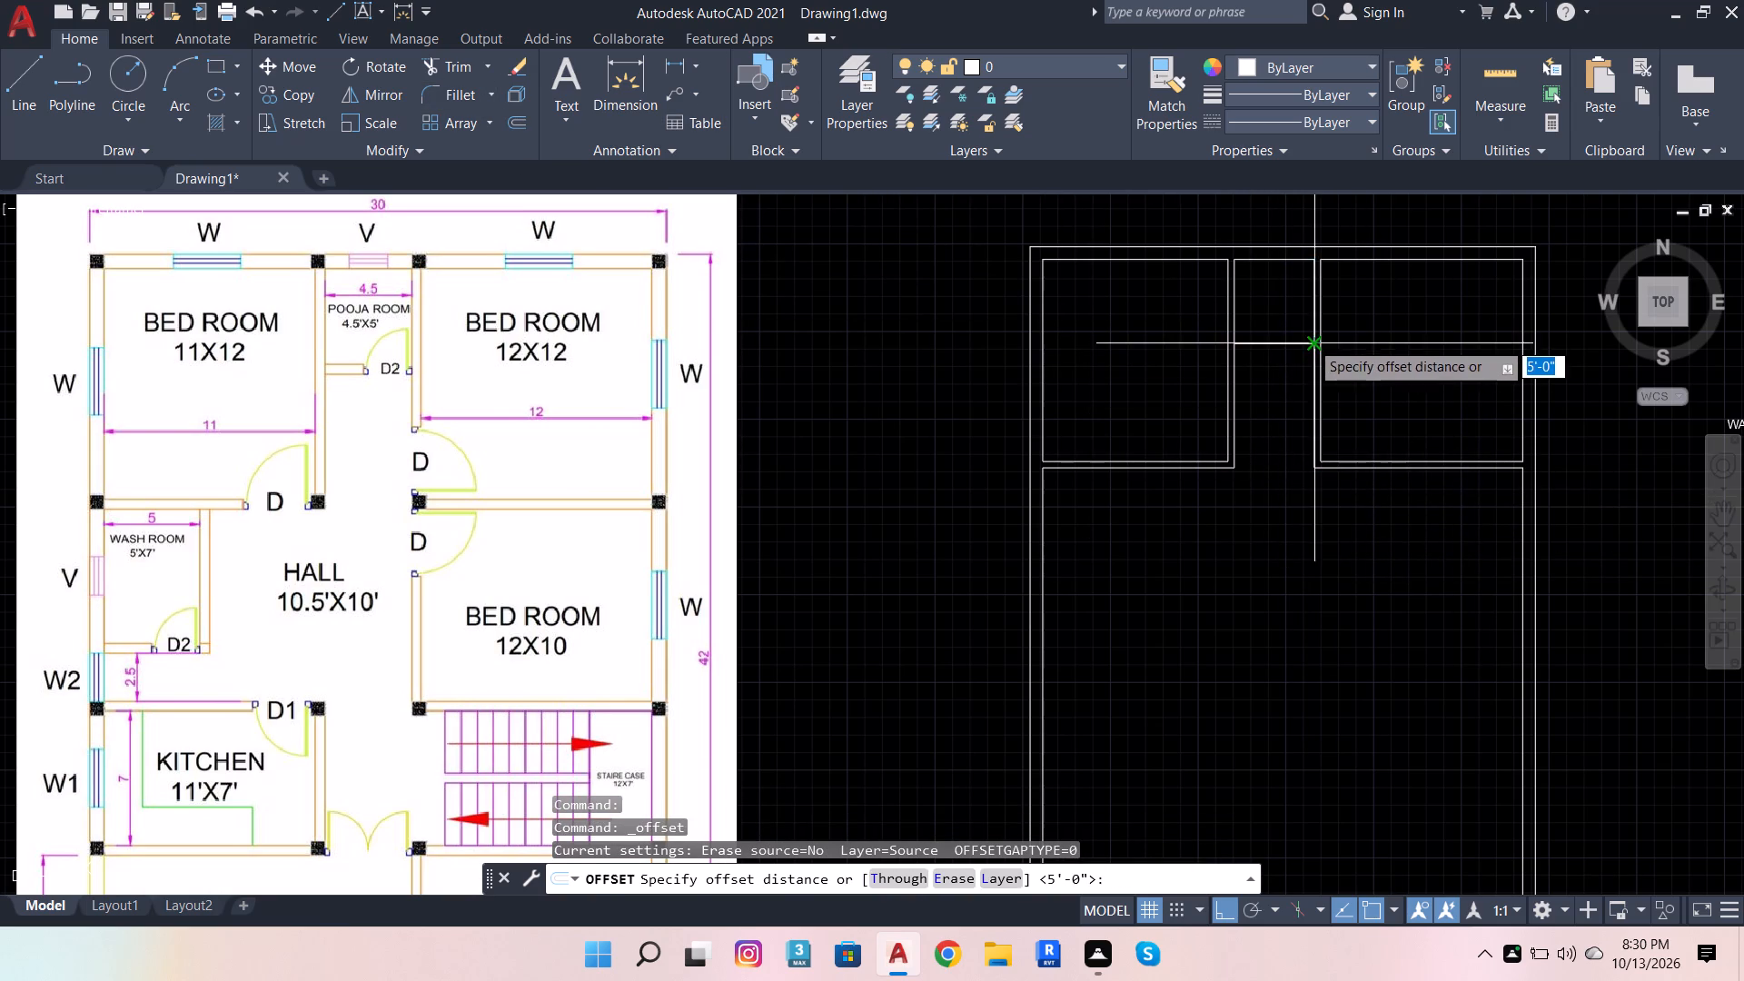
click(1310, 341)
text(4.5)
key(Return)
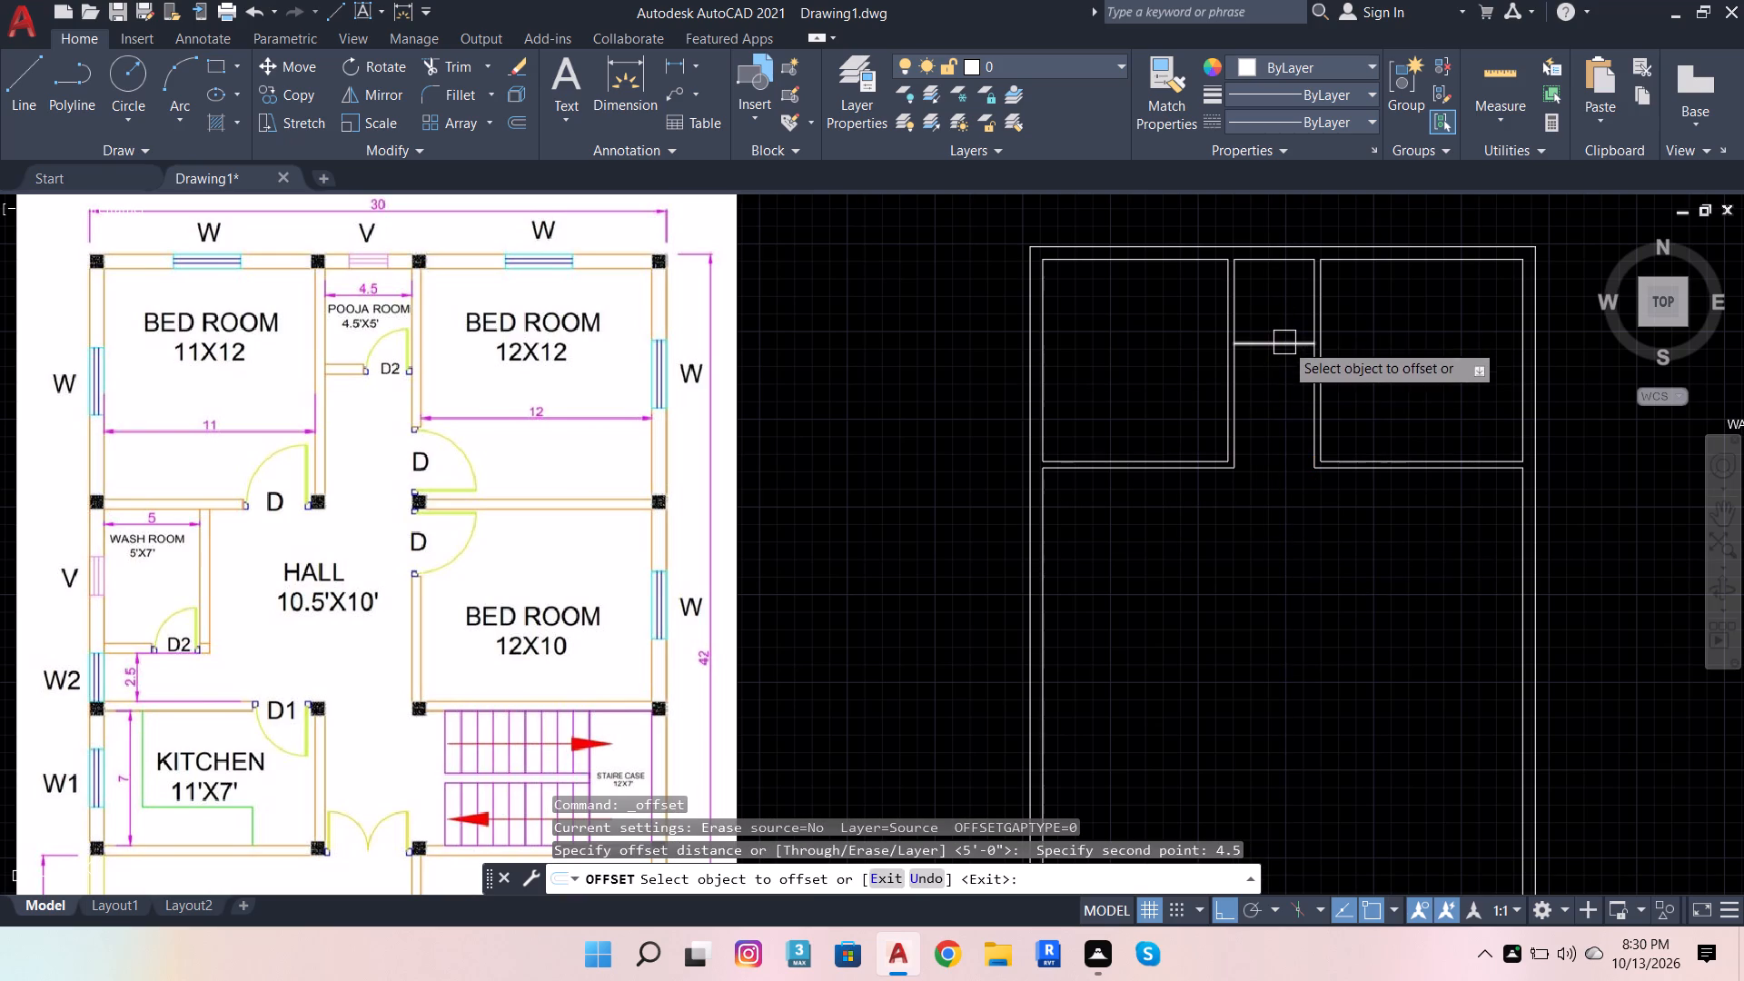
click(1284, 342)
click(1275, 434)
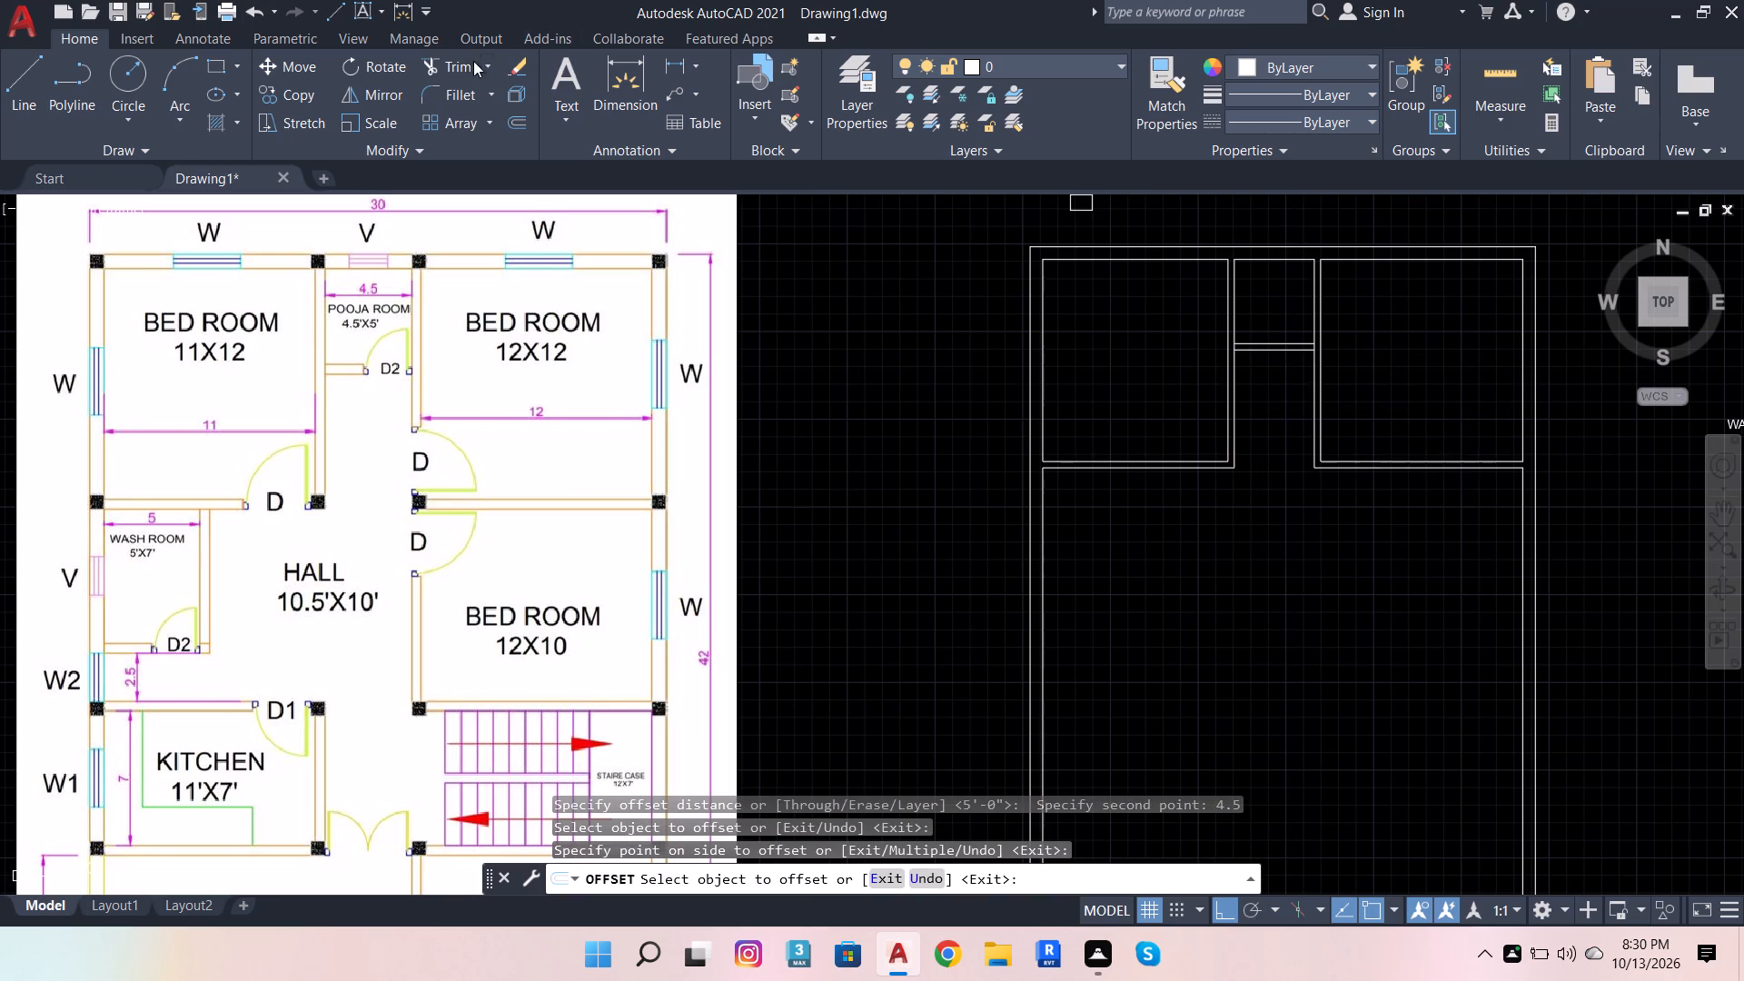
Trim the adjoining vertical partition lines between the two pooja room wall lines at both ends.
click(452, 65)
scroll(1306, 362, up, 4)
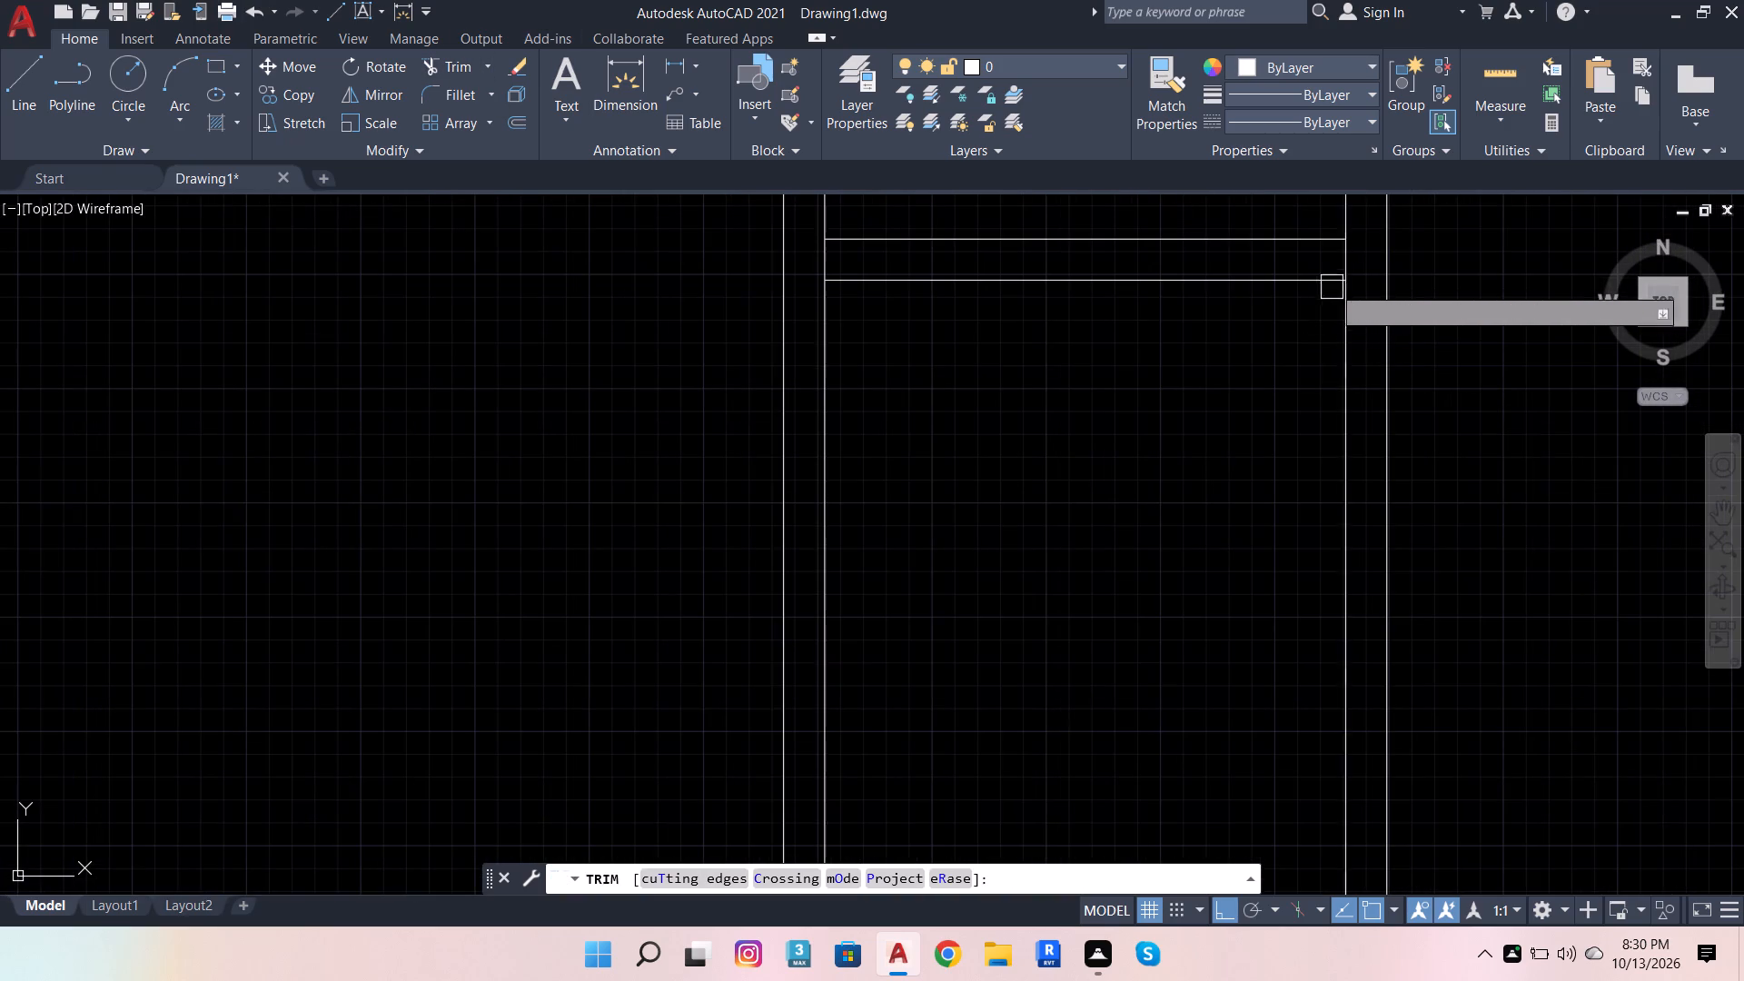
click(1345, 261)
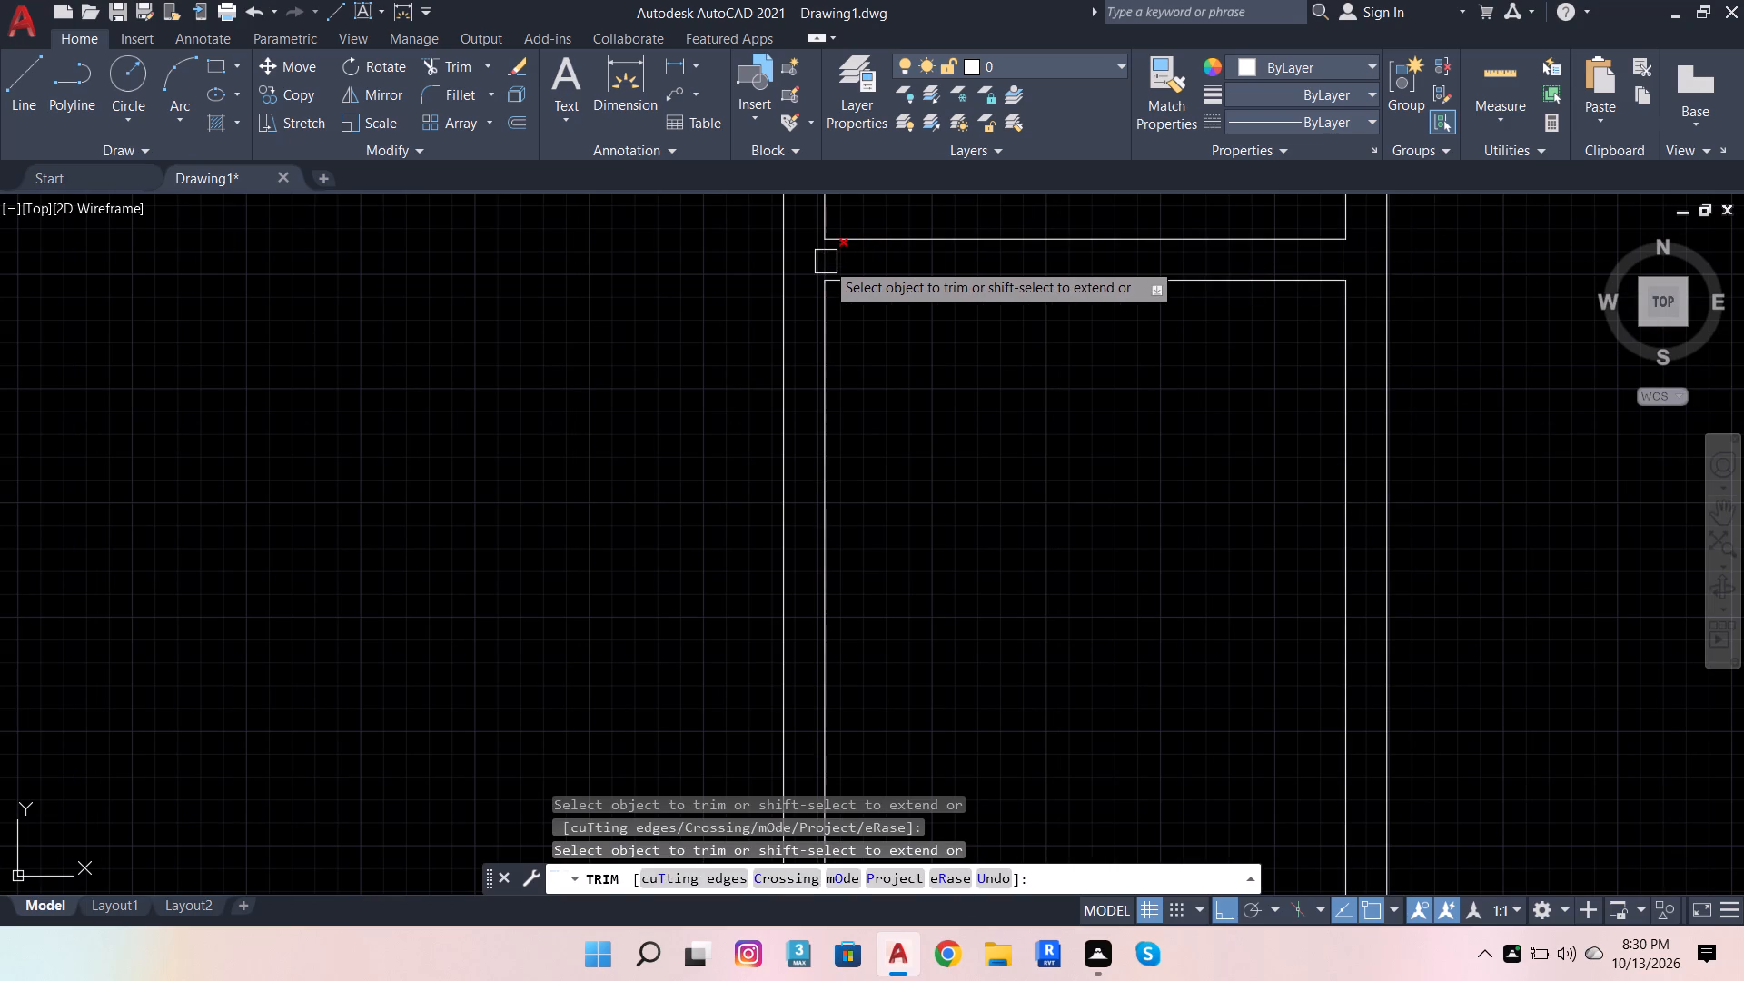
click(826, 262)
scroll(1085, 329, down, 4)
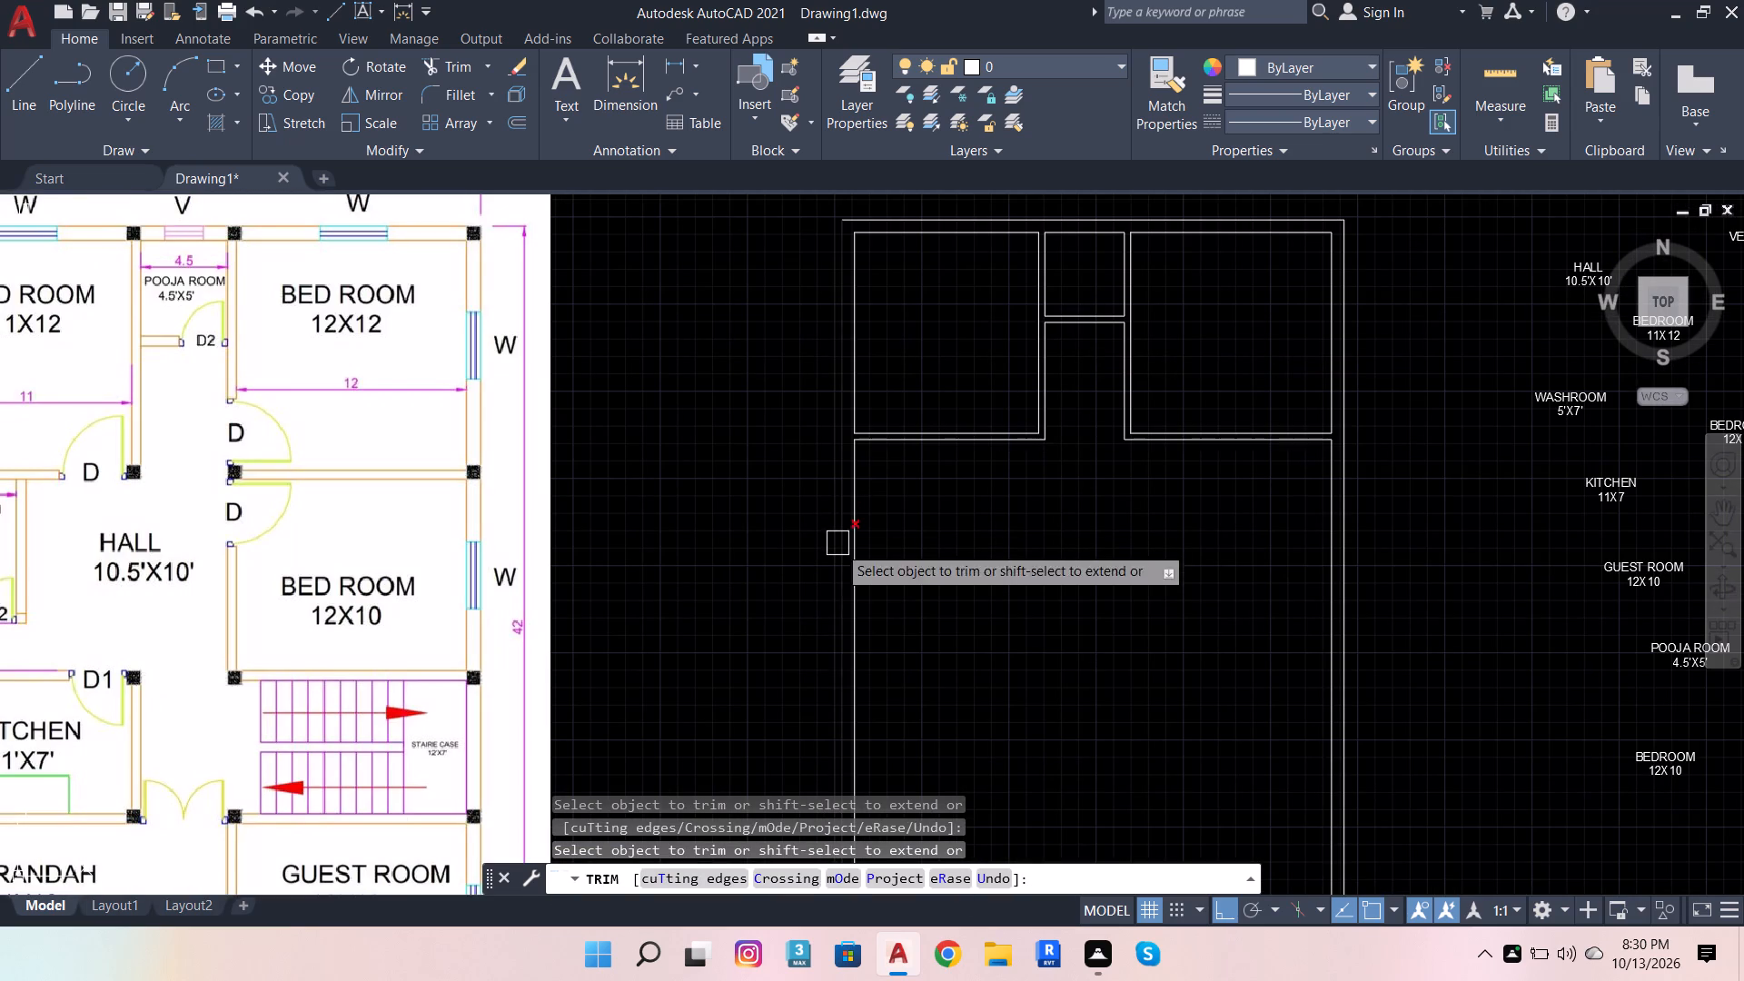
key(Escape)
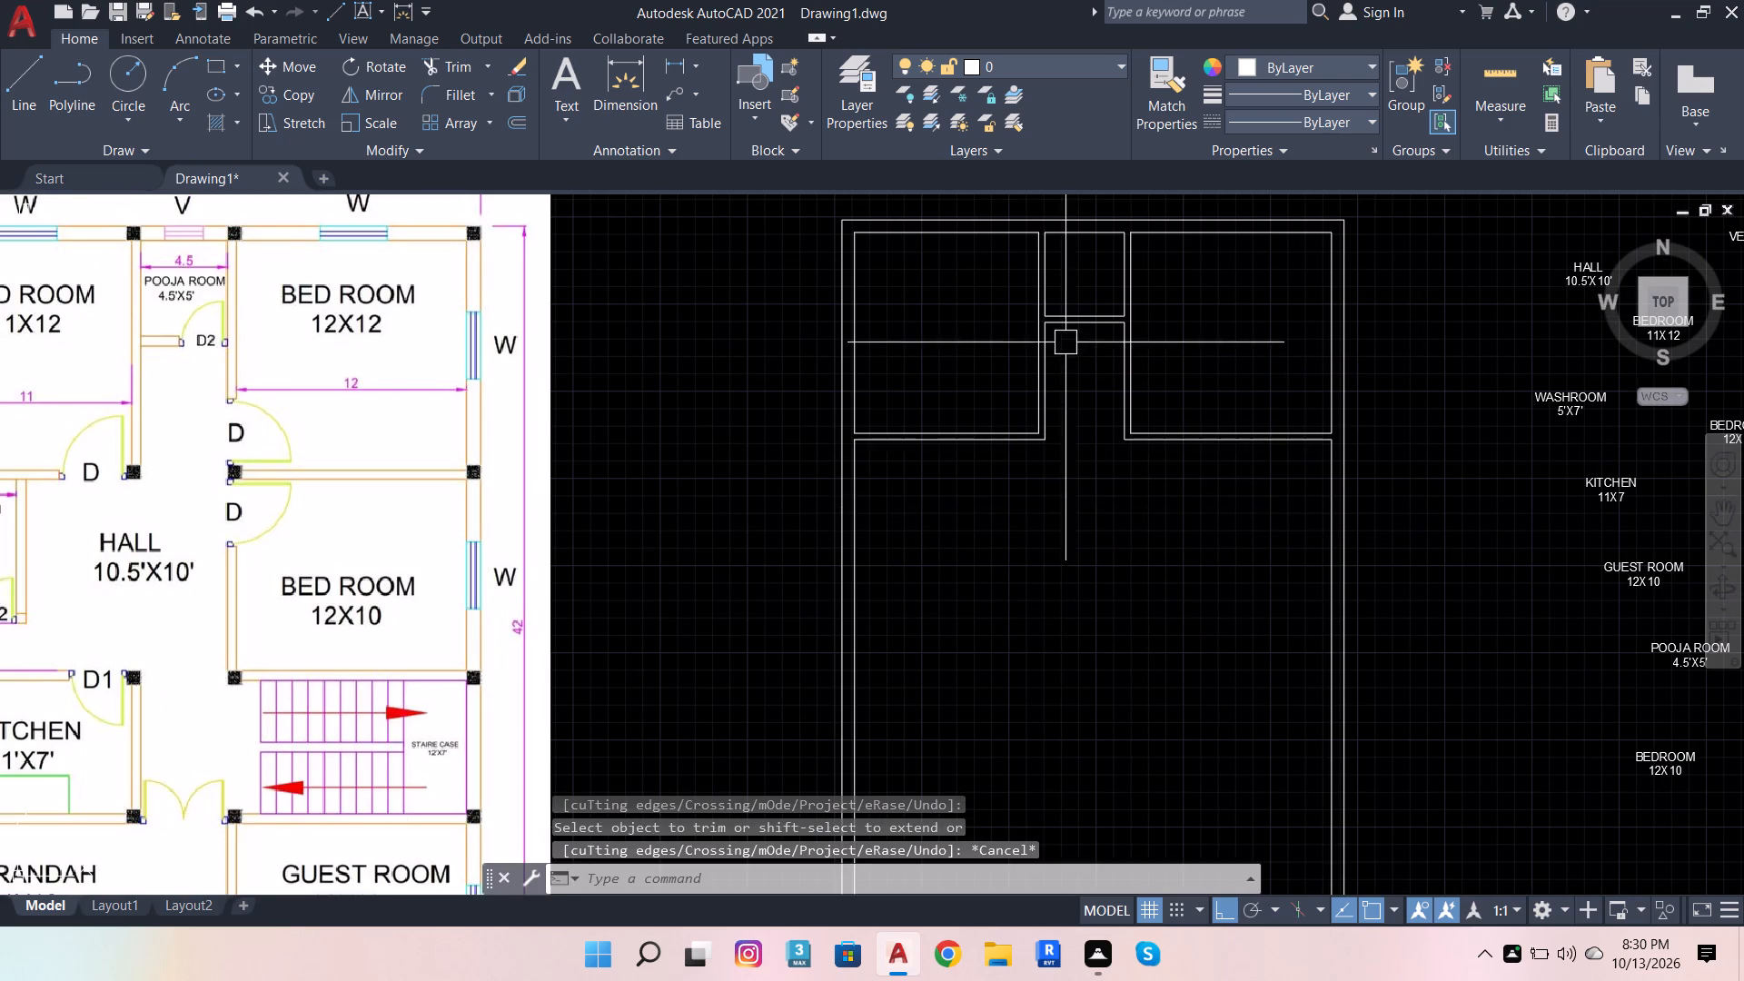
Offset the lower partition line below the 11X12 bedroom 7' downwards for the washroom's depth.
scroll(1053, 343, down, 2)
scroll(1026, 379, up, 2)
scroll(1016, 417, down, 1)
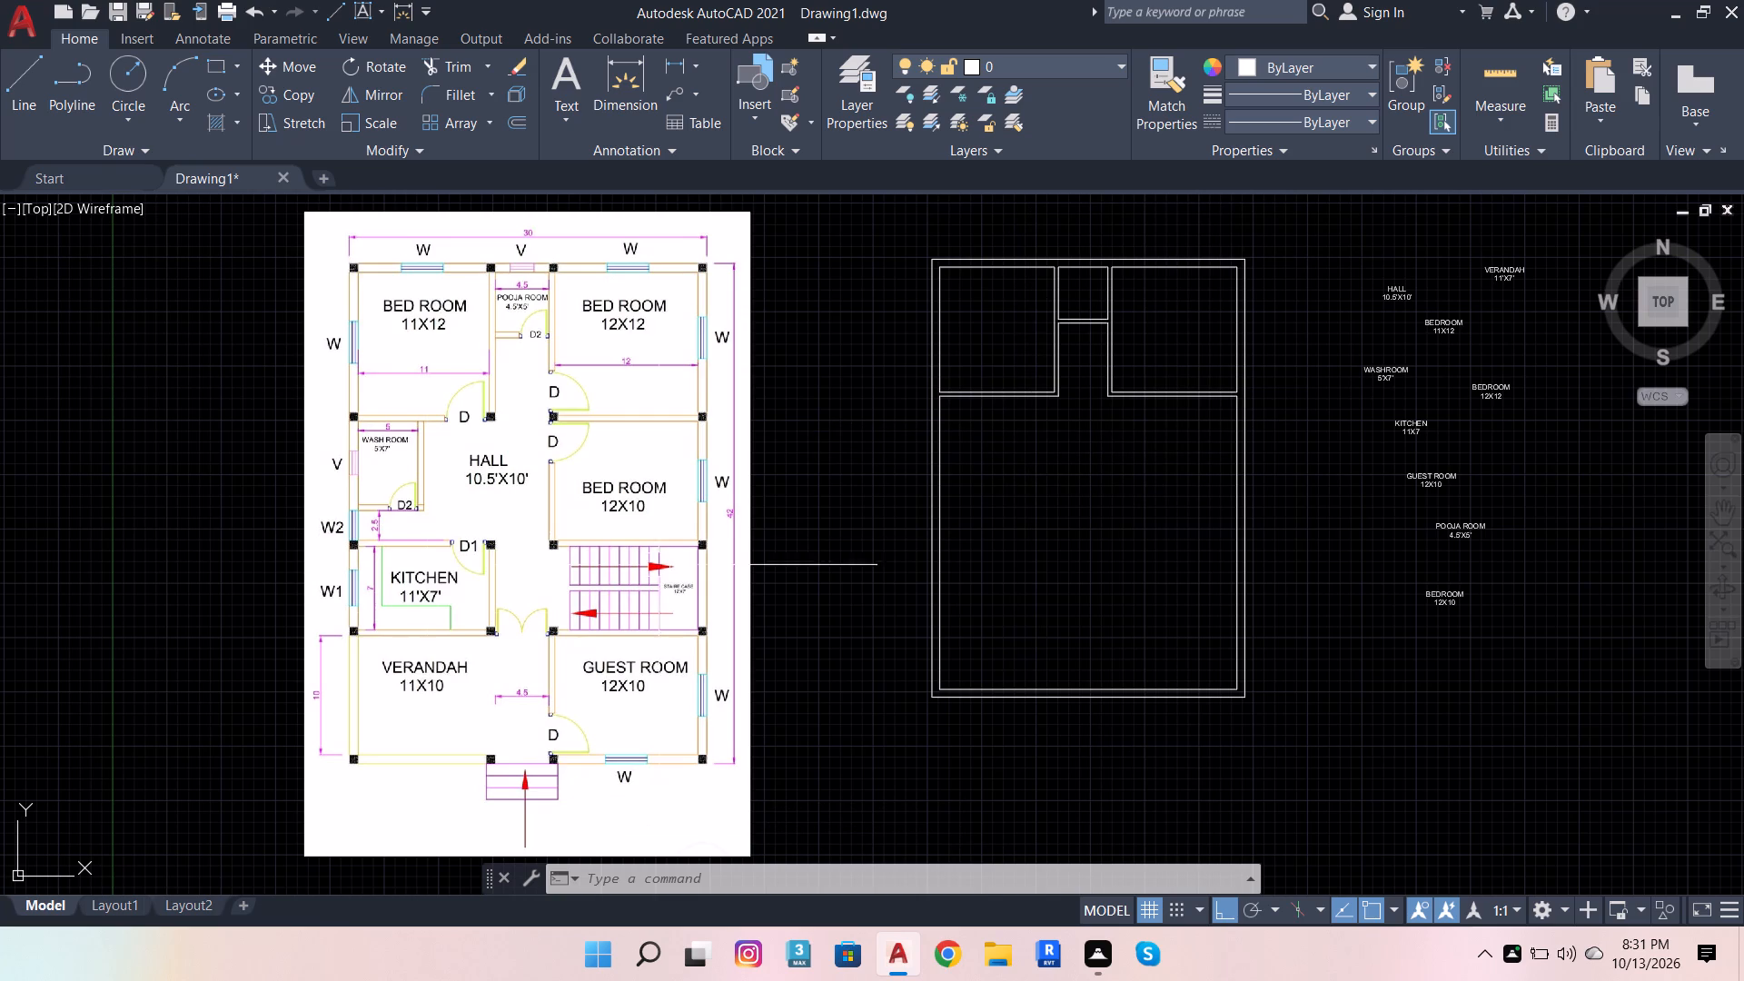
scroll(580, 445, up, 4)
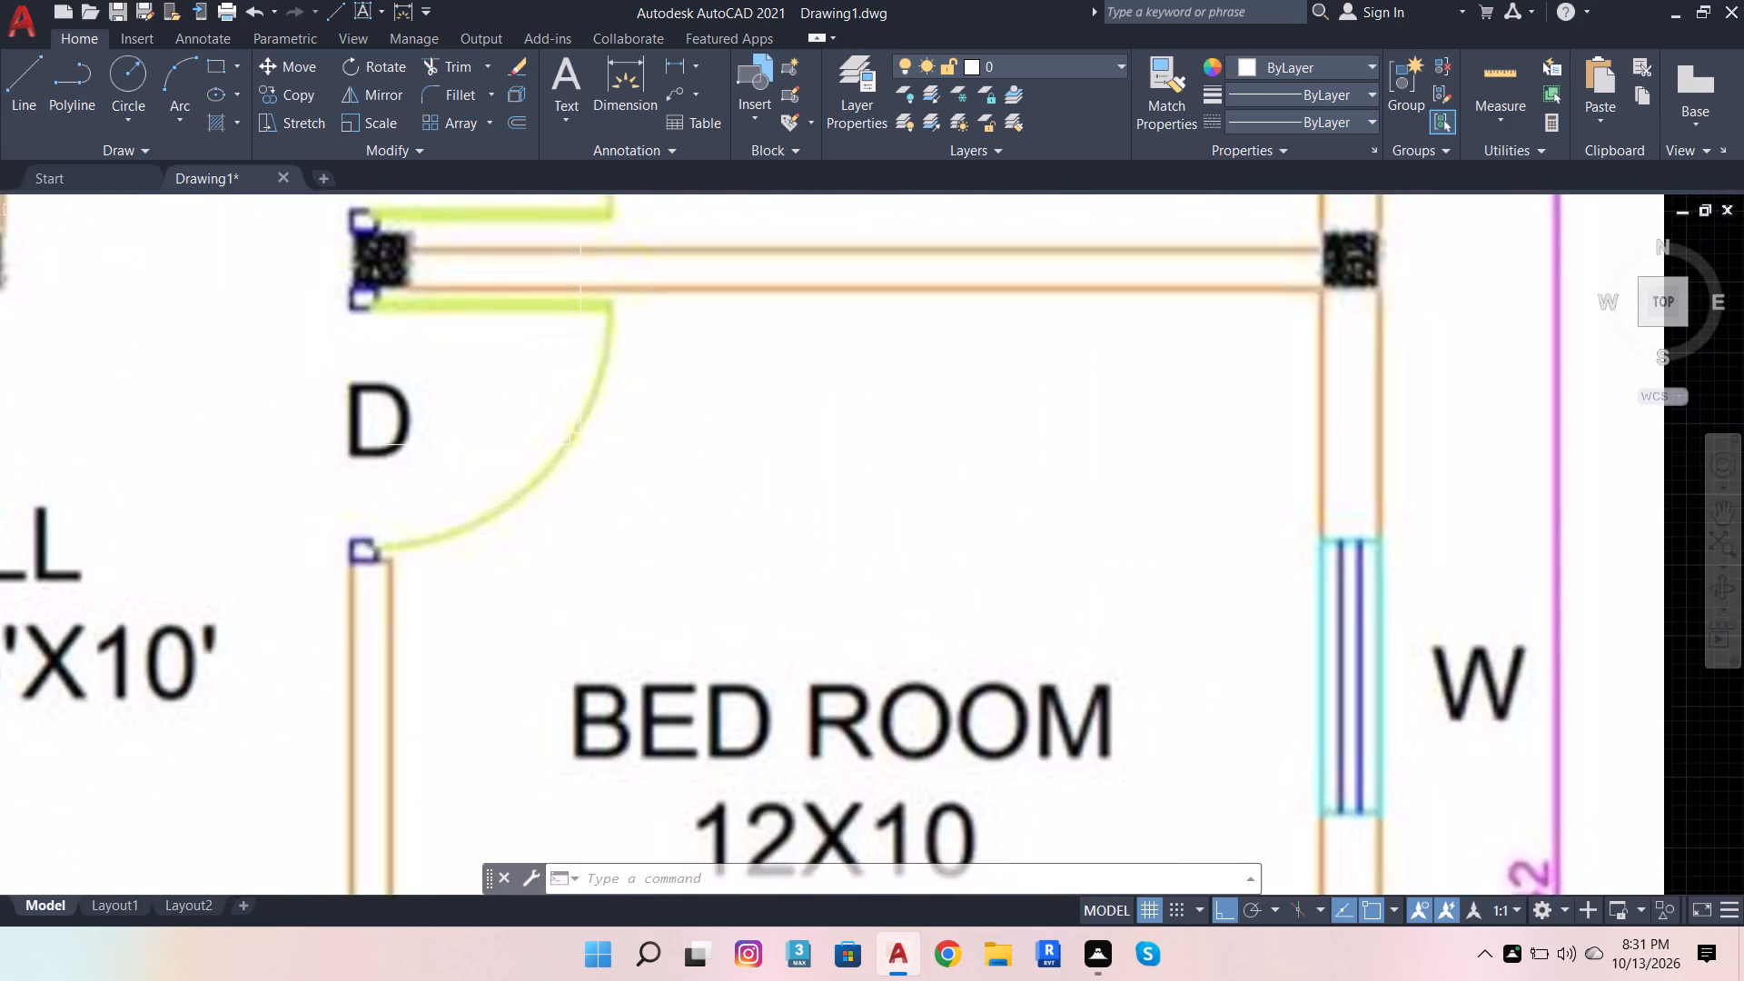
scroll(634, 482, down, 3)
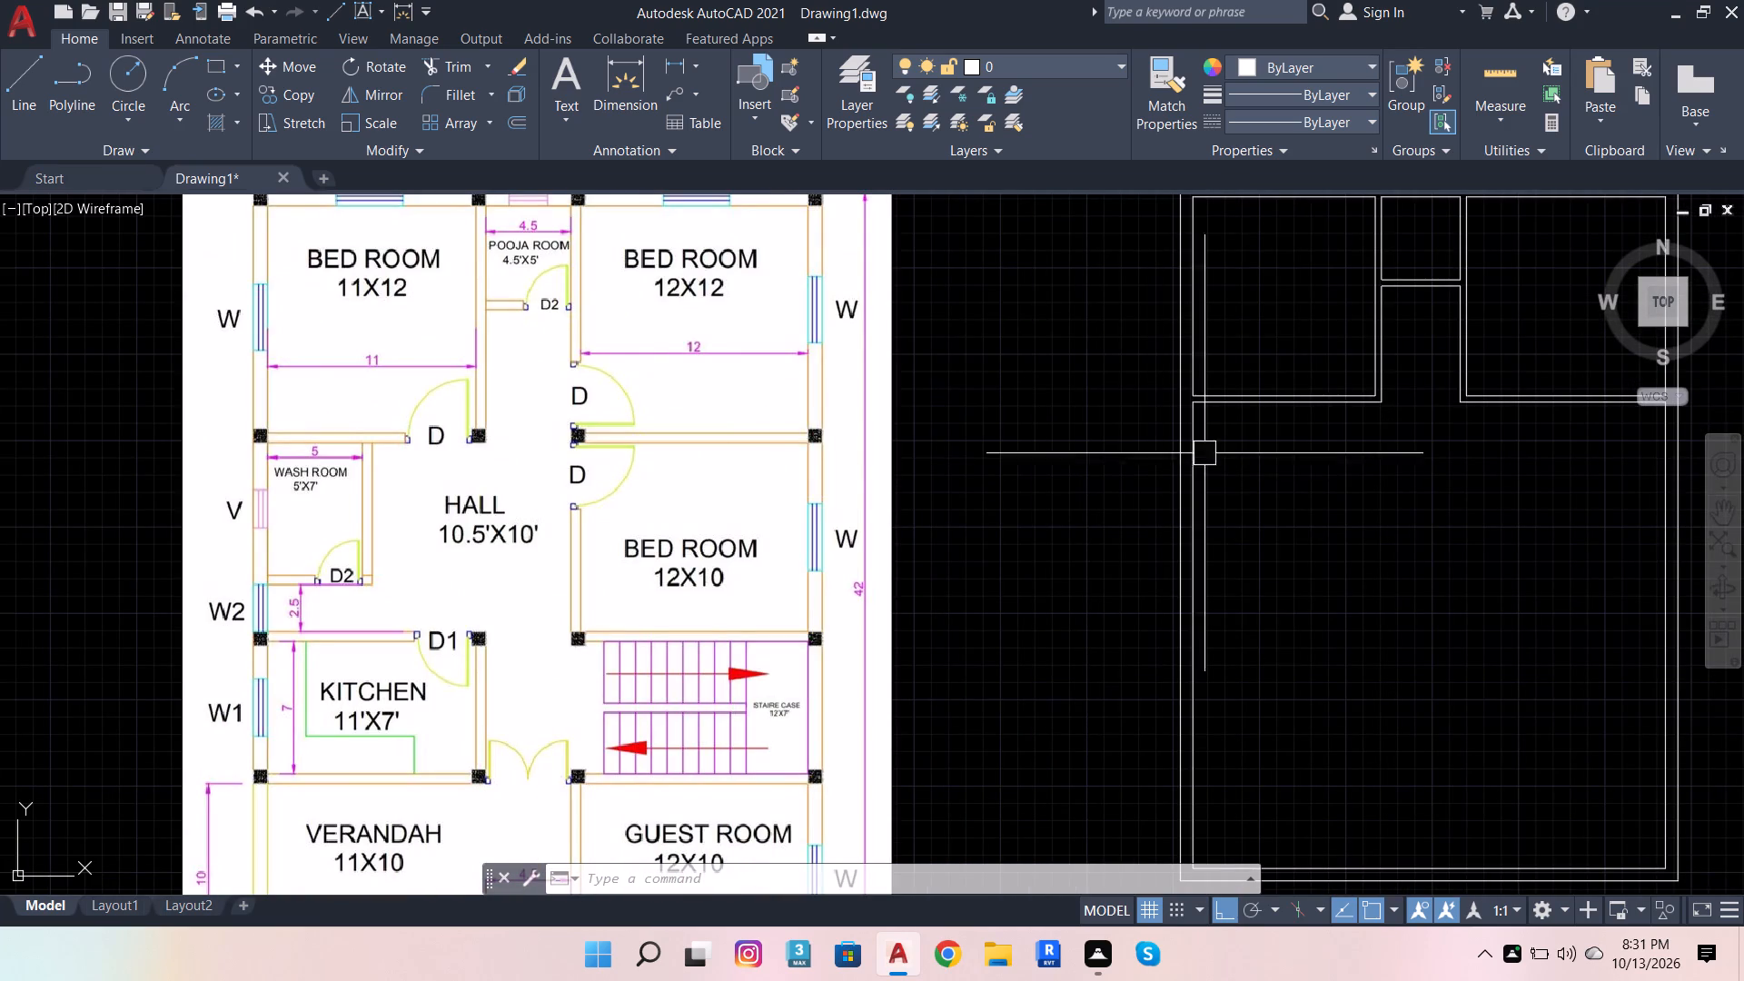
click(1317, 411)
key(o)
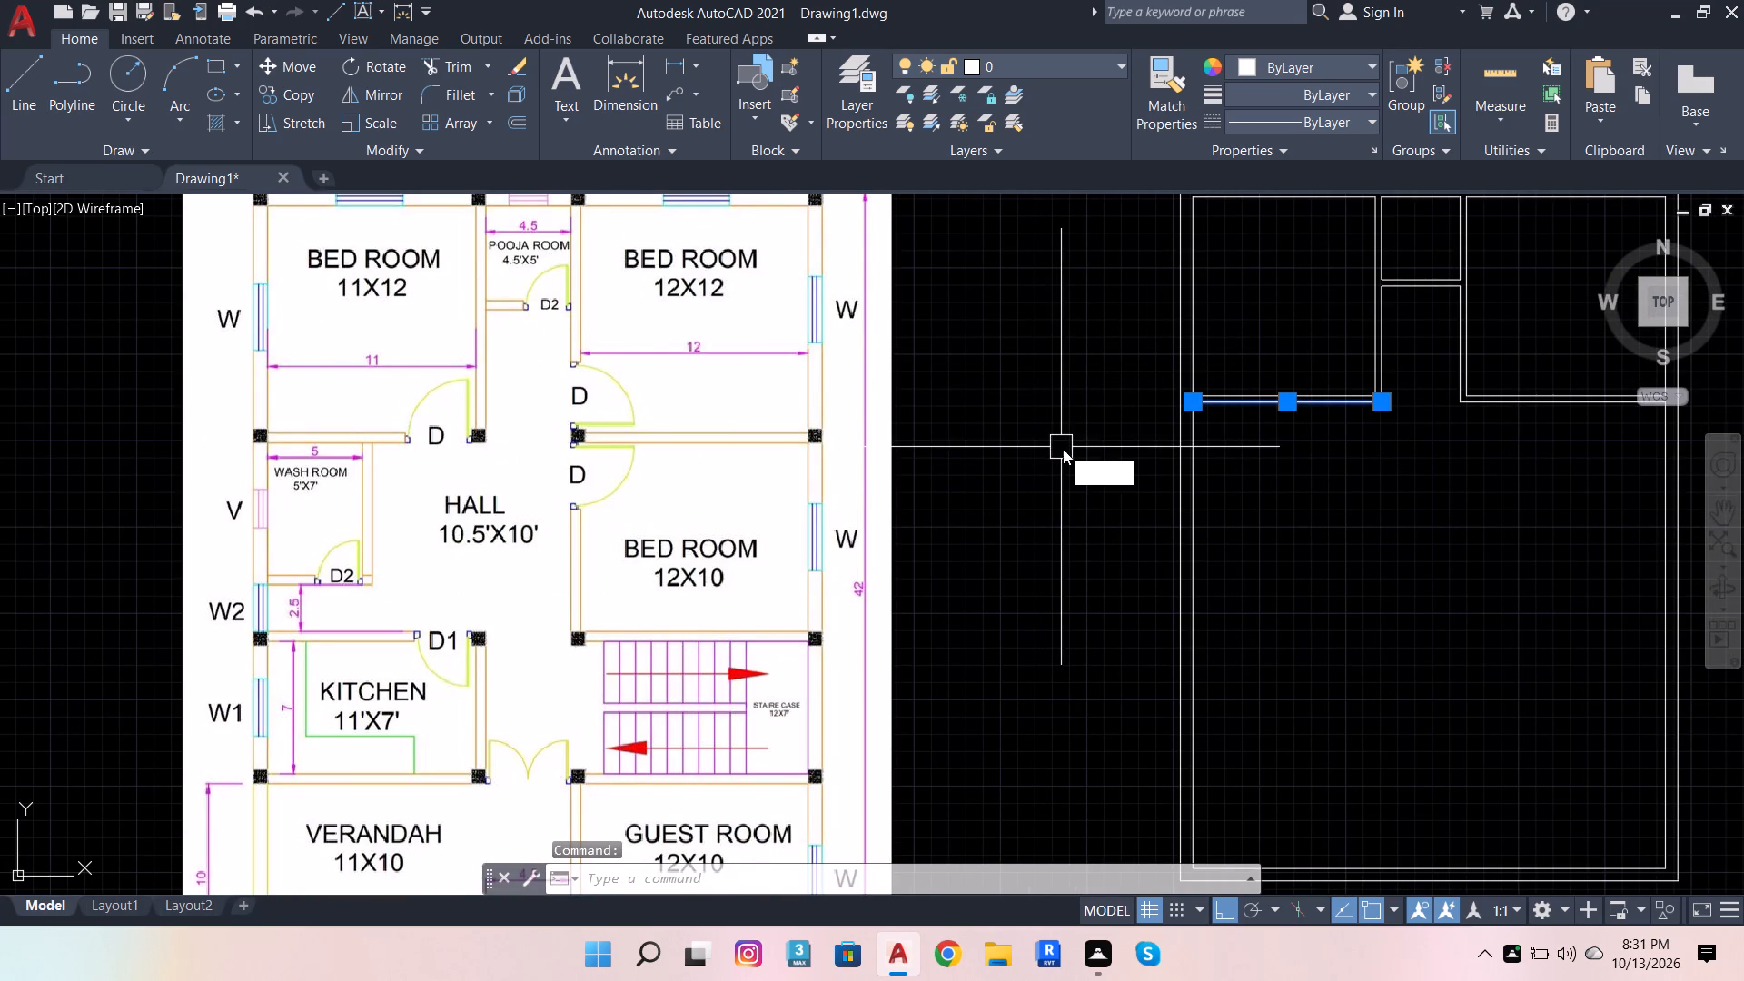
key(Return)
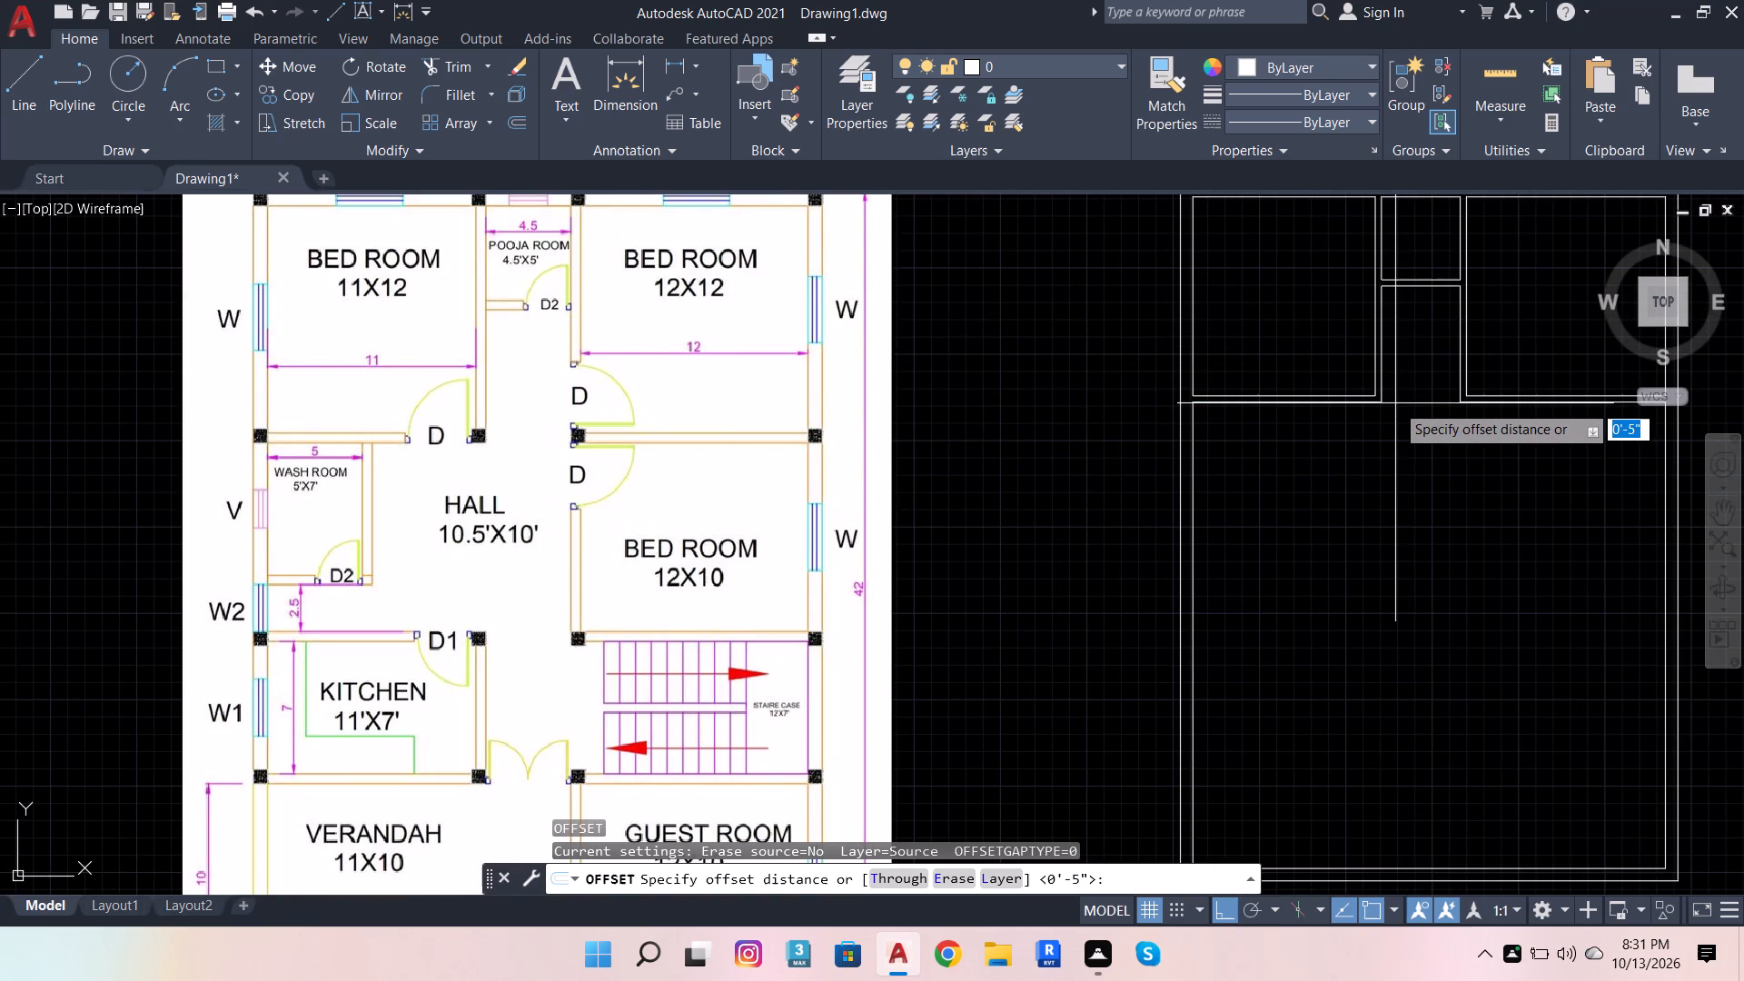
click(1382, 408)
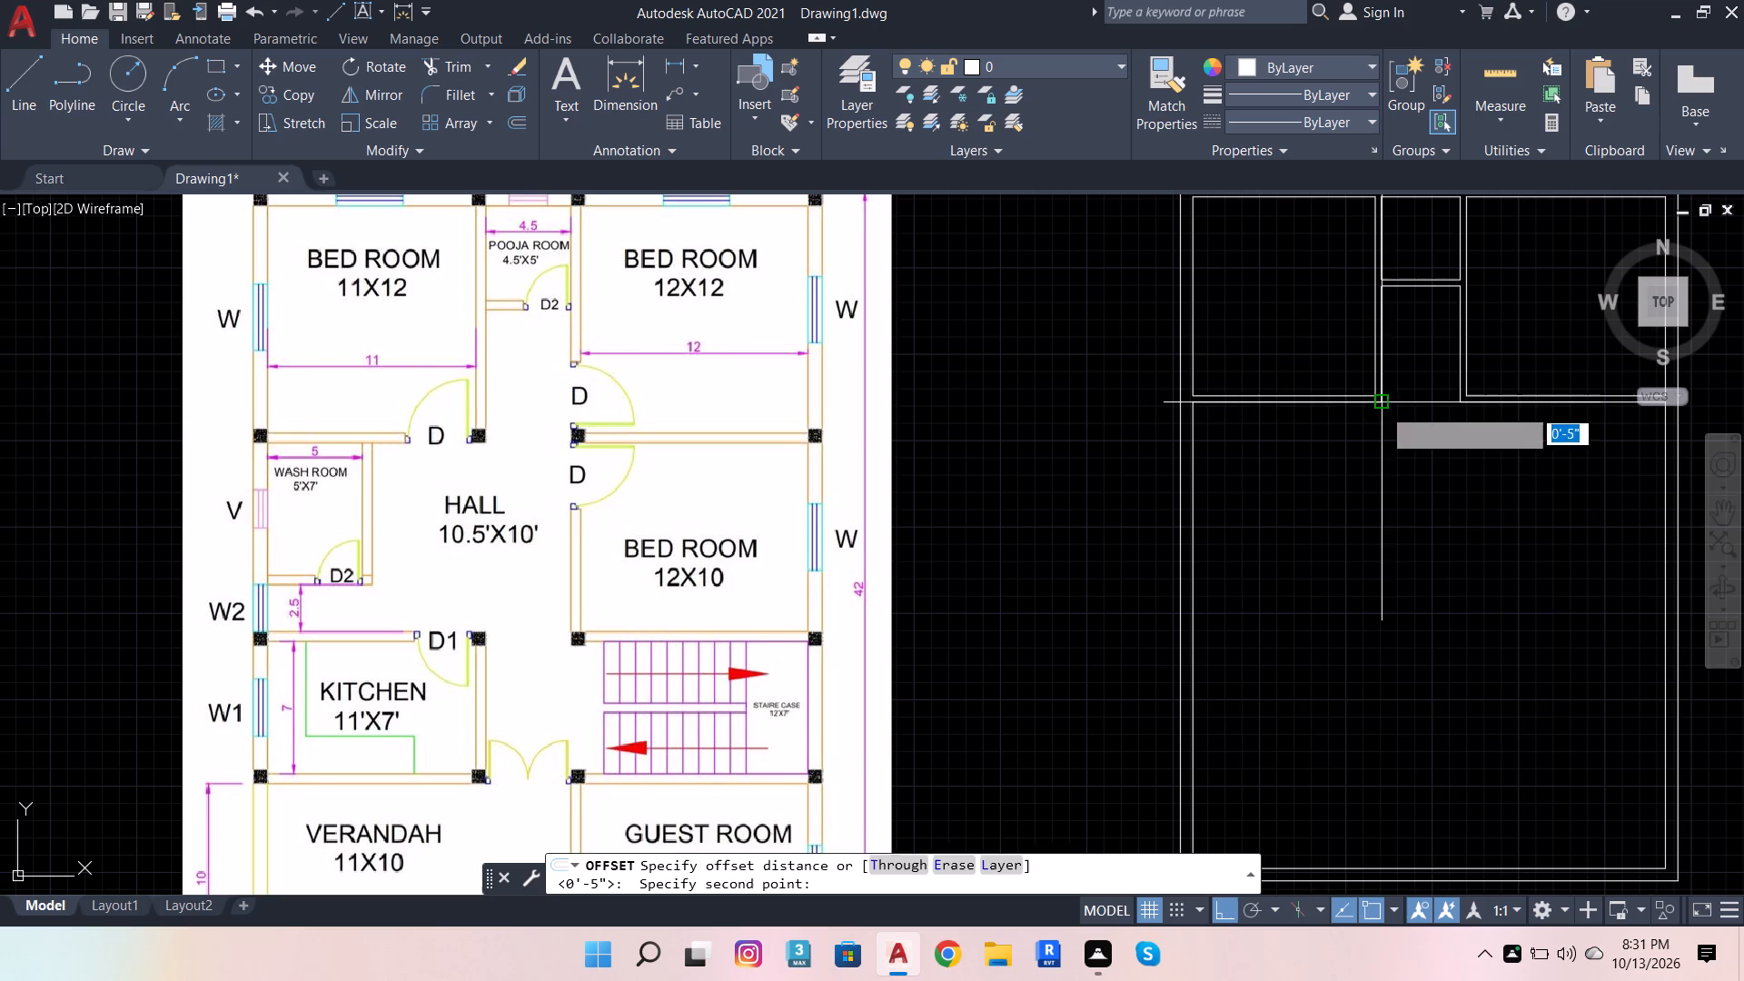
text(7')
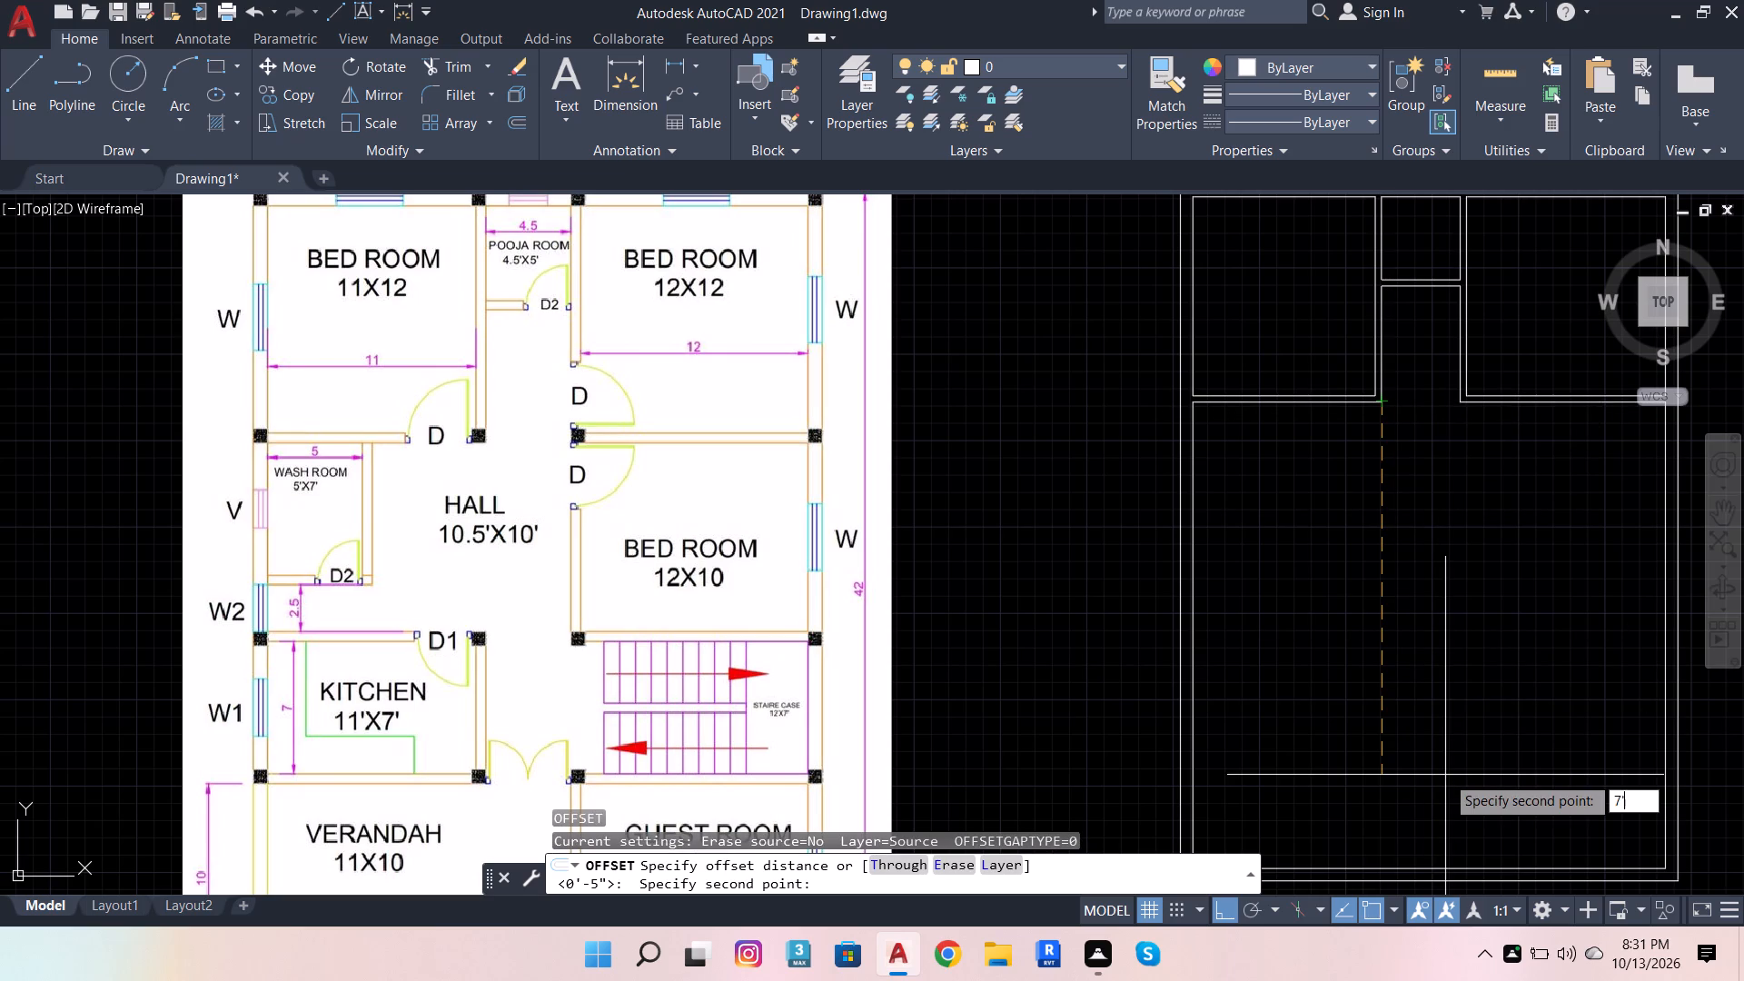
key(Return)
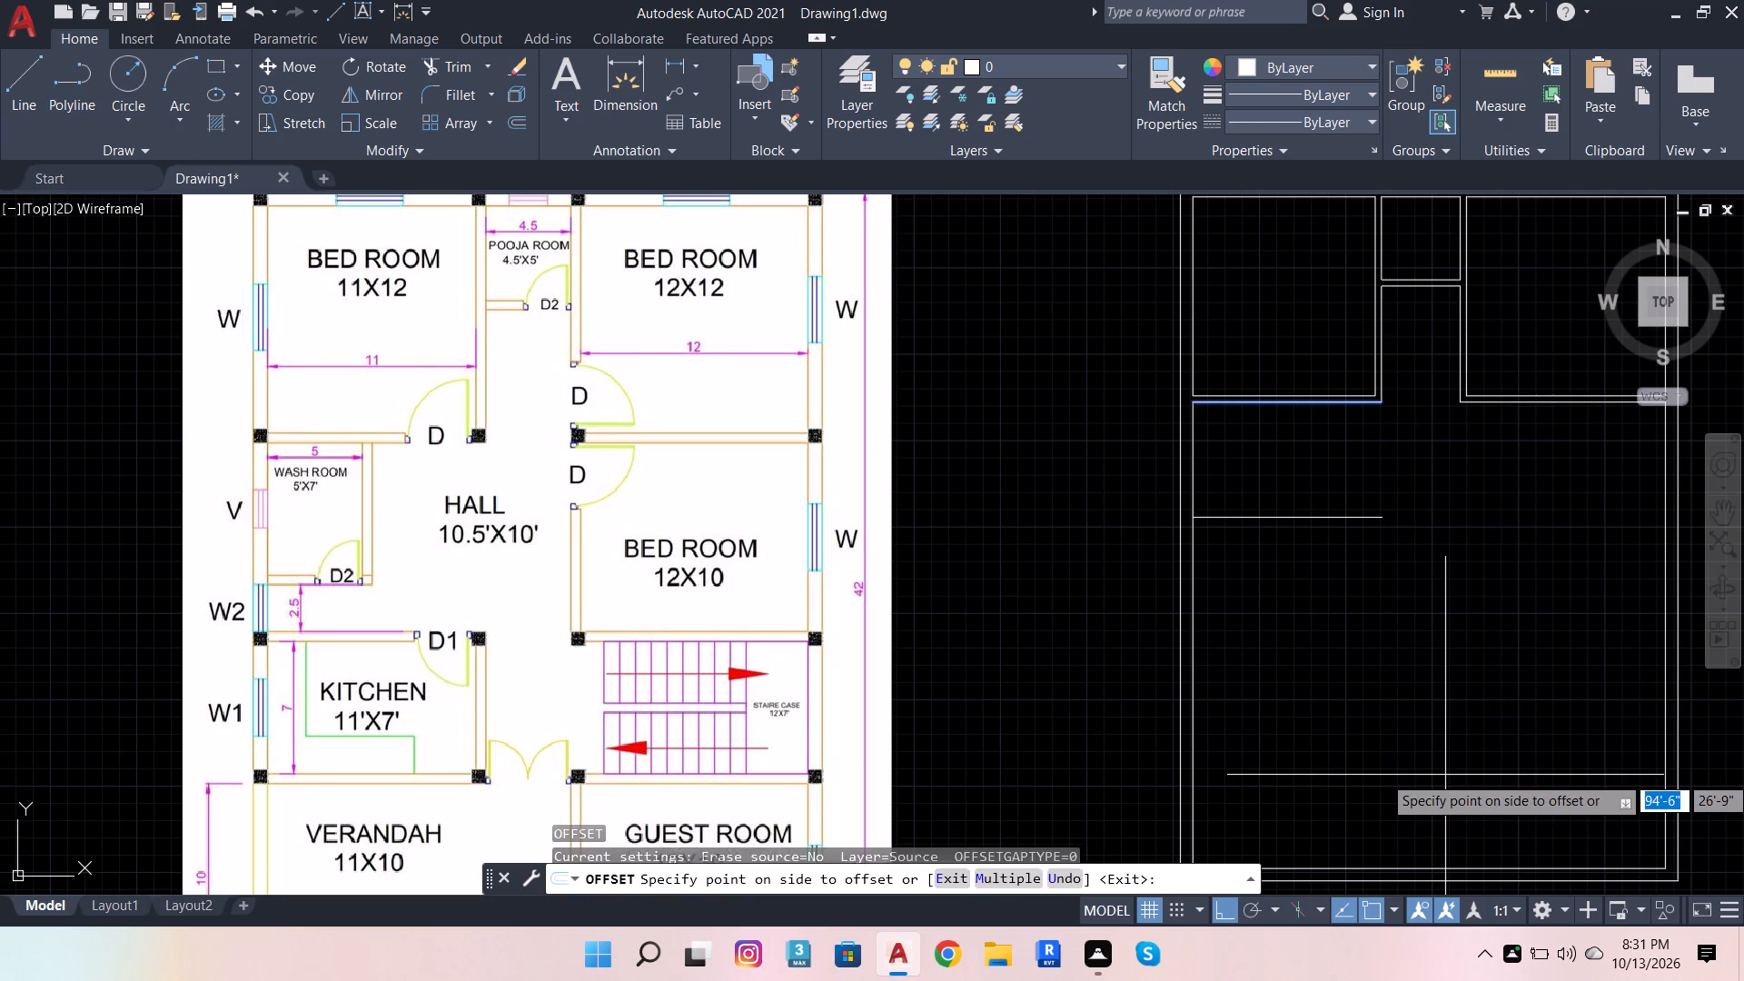
click(1445, 775)
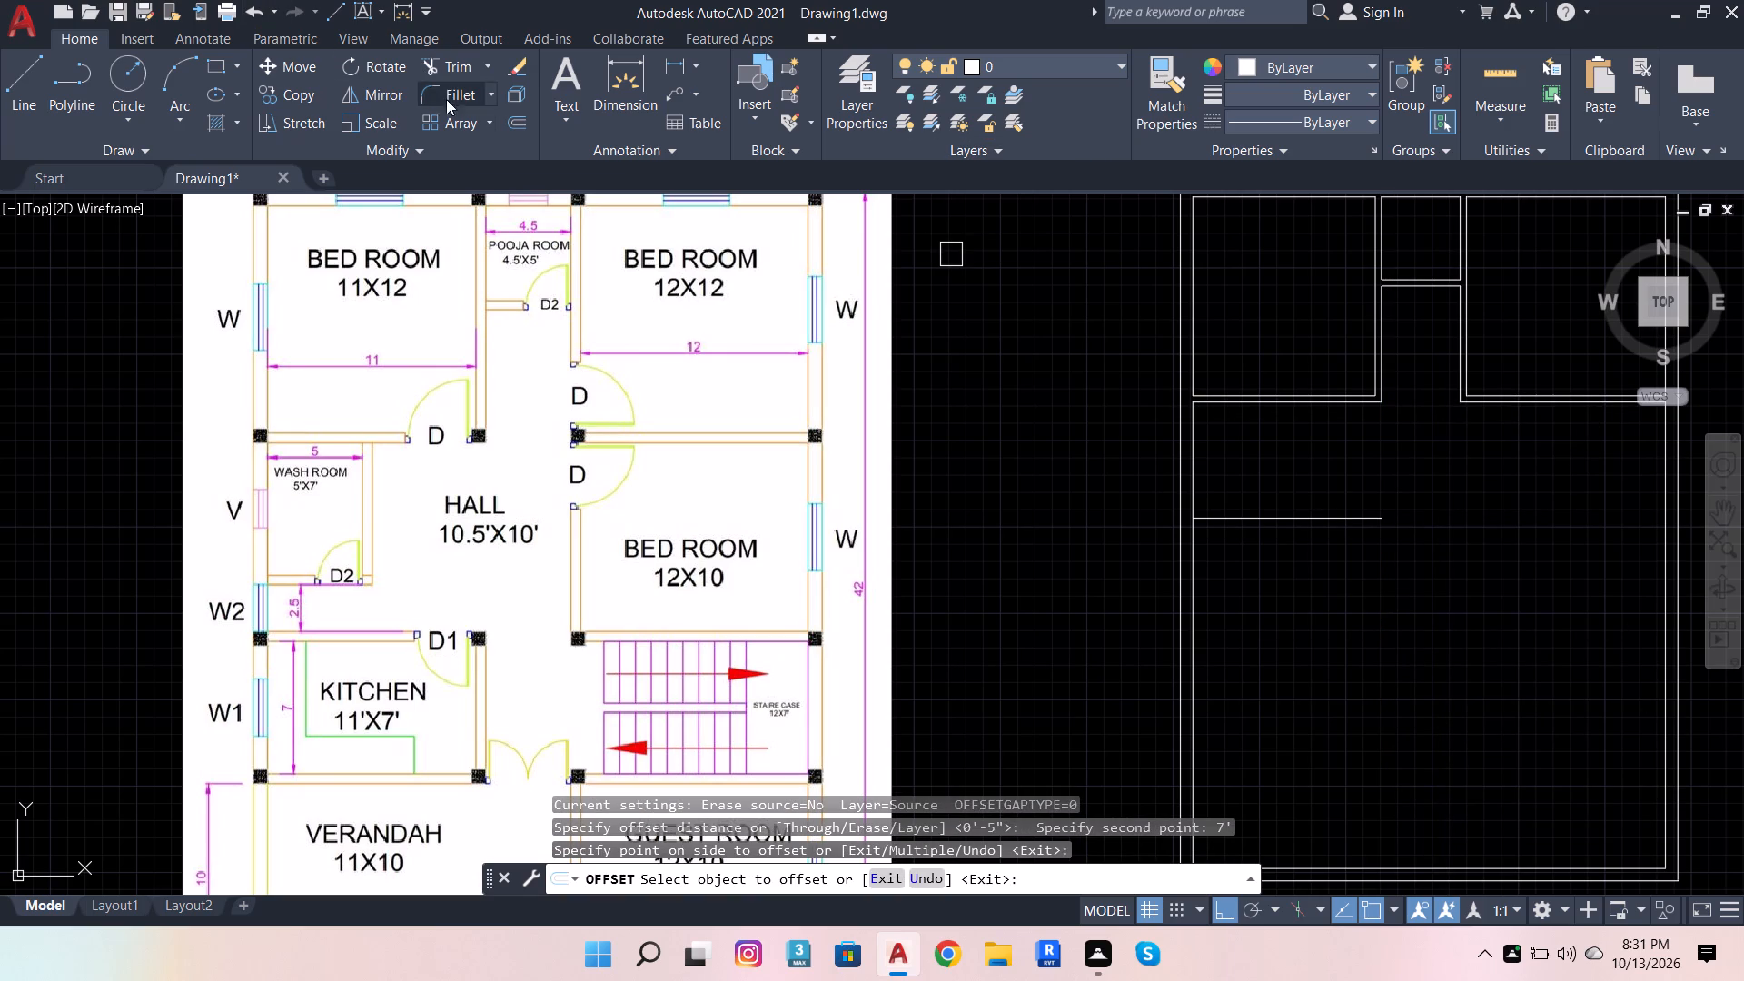
Offset the left inner wall line below the 11X12 bedroom 5' inwards for the washroom's width.
click(514, 117)
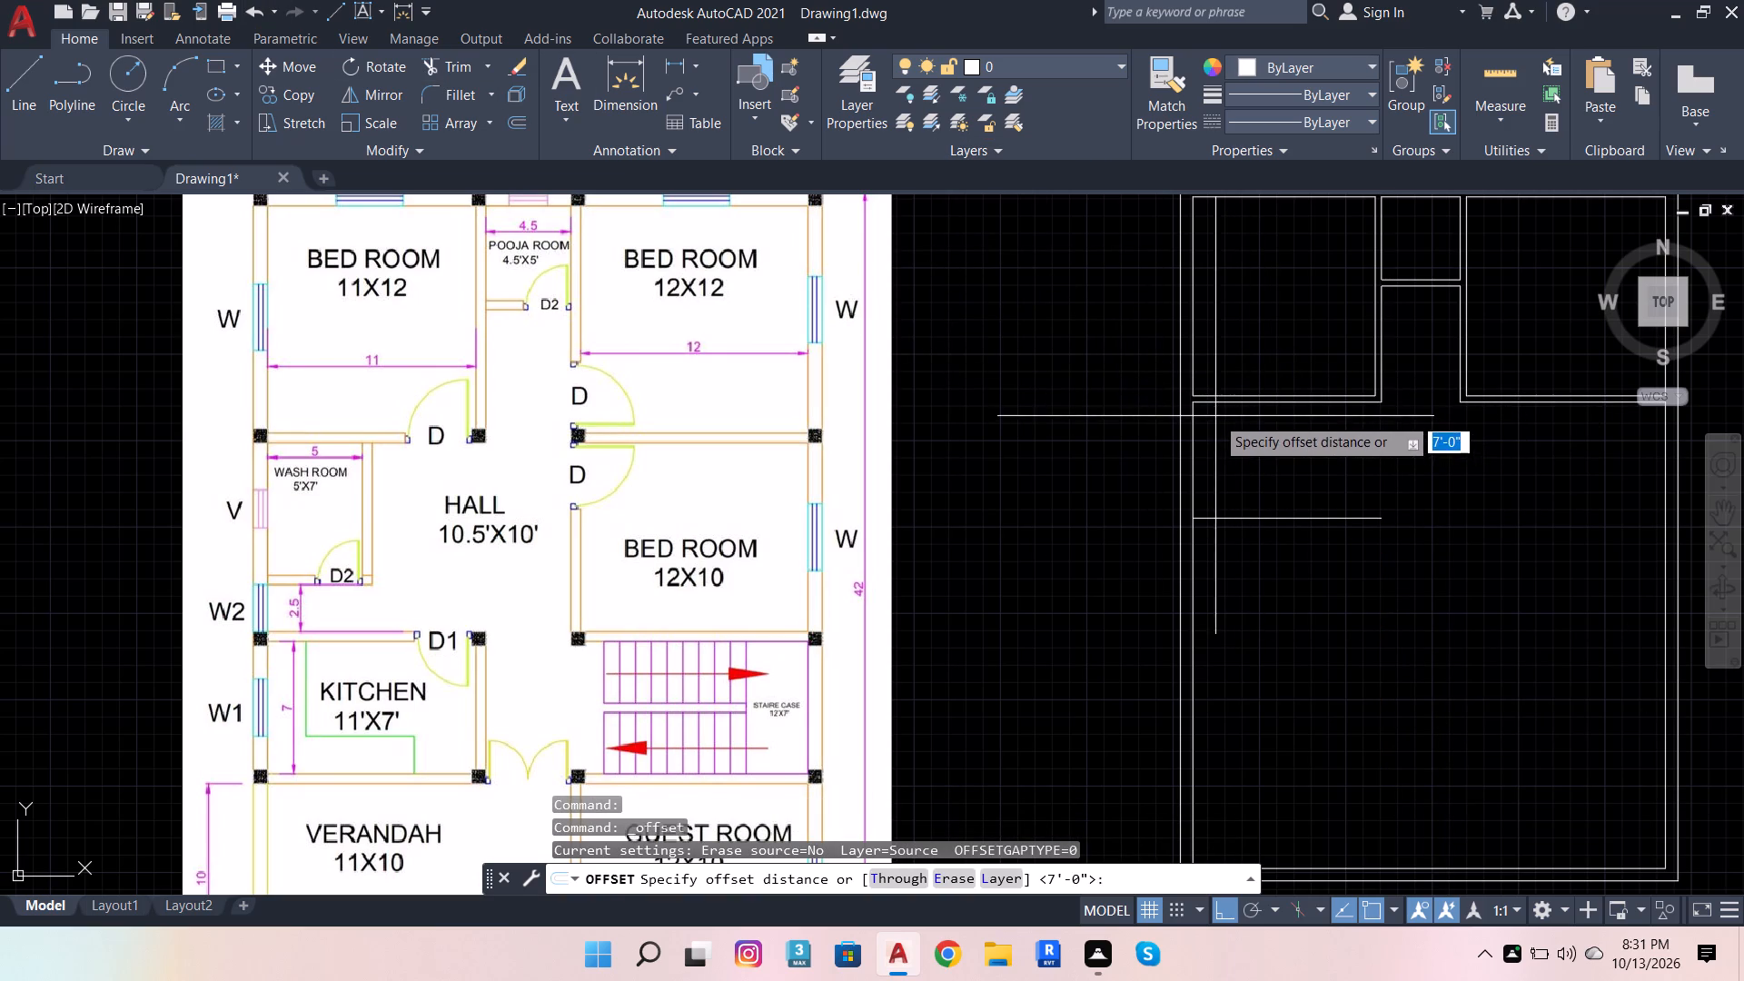
click(1204, 407)
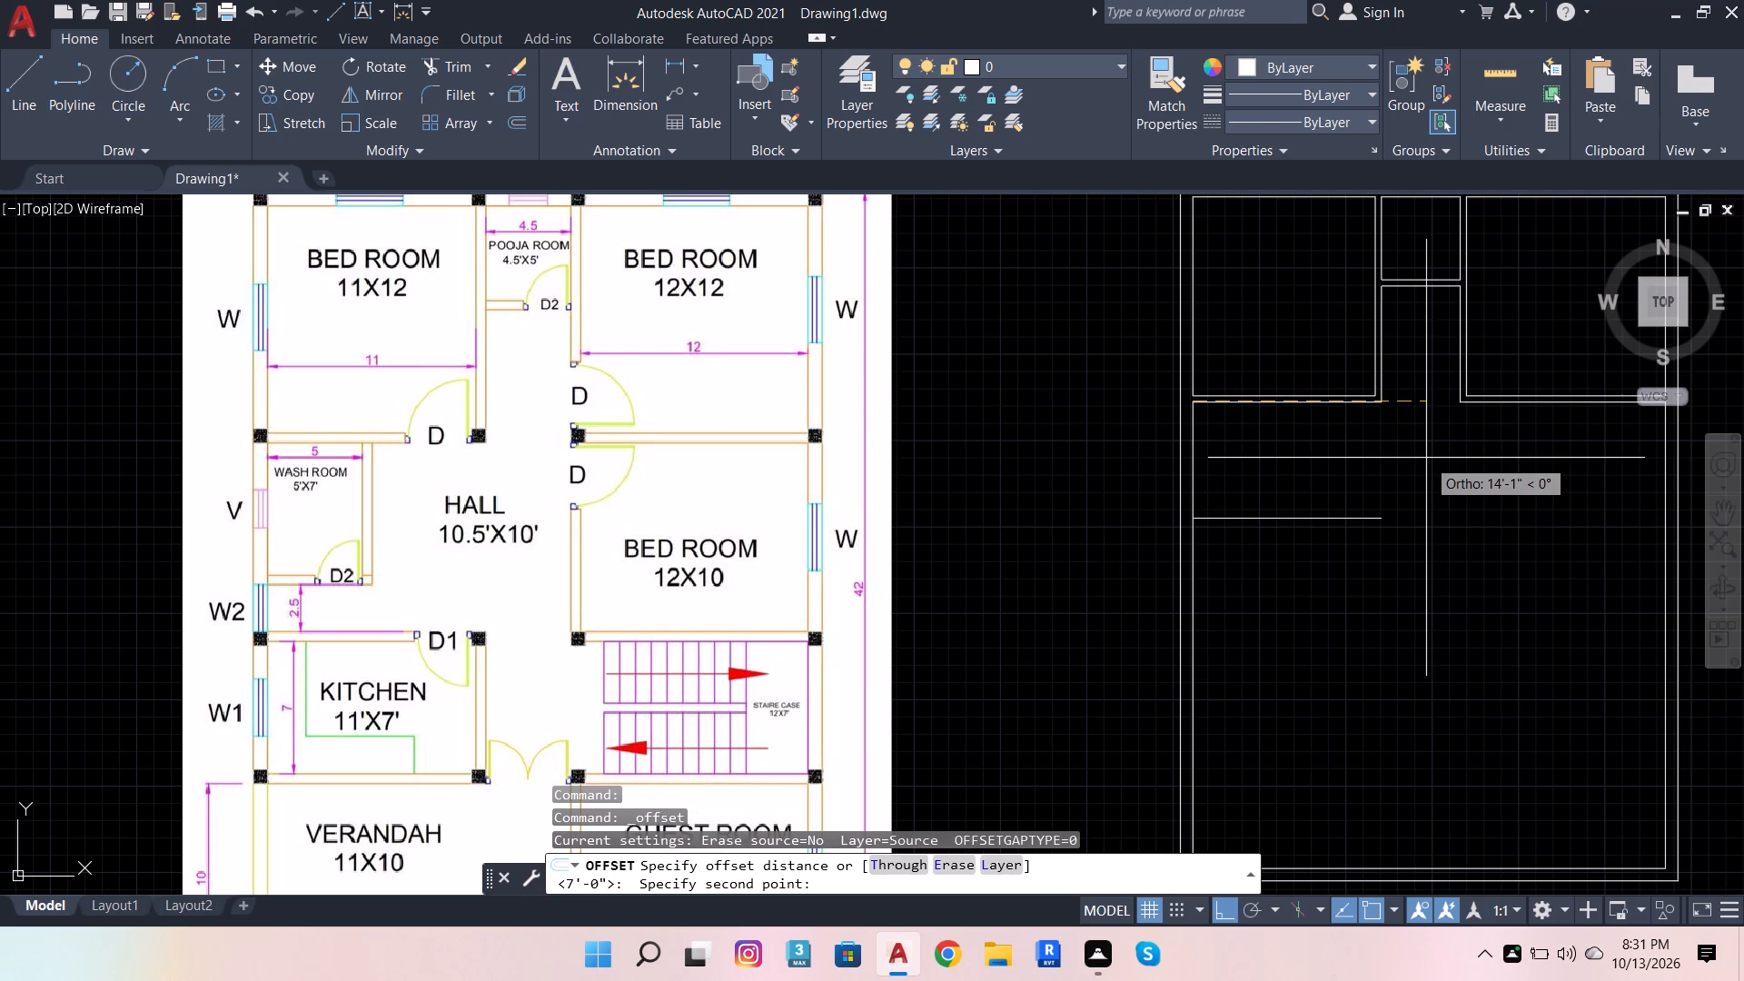
text(5')
key(Return)
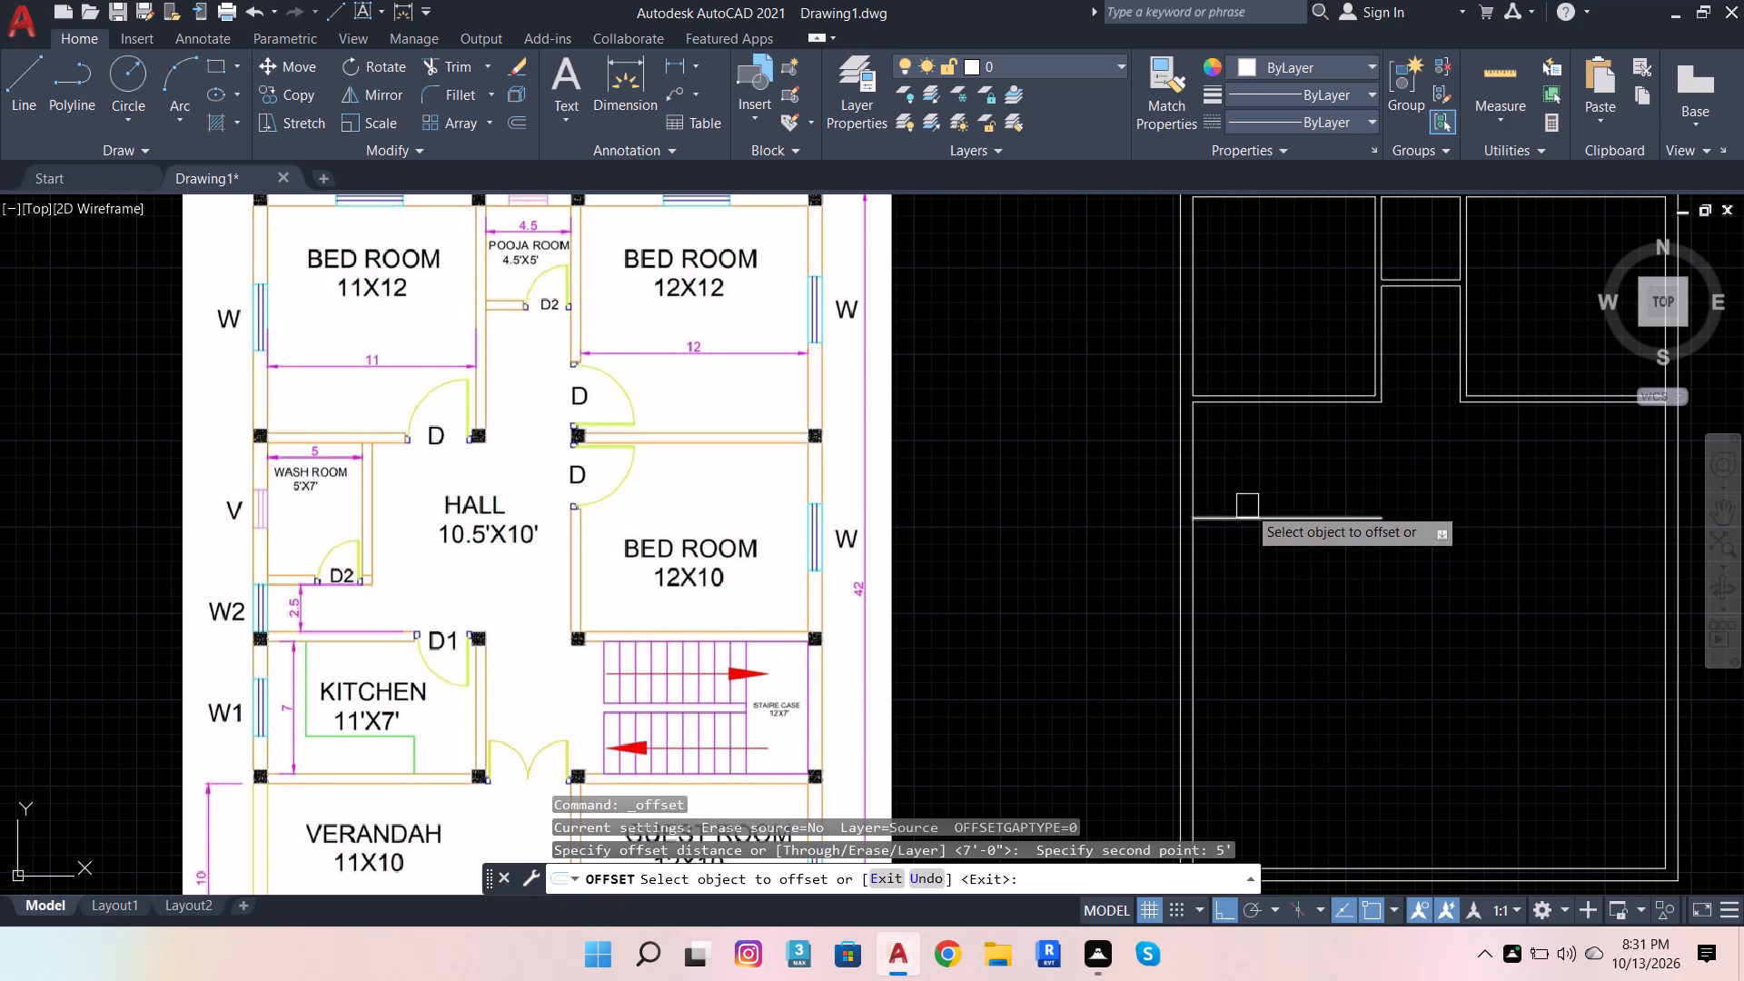
click(1199, 469)
click(1361, 469)
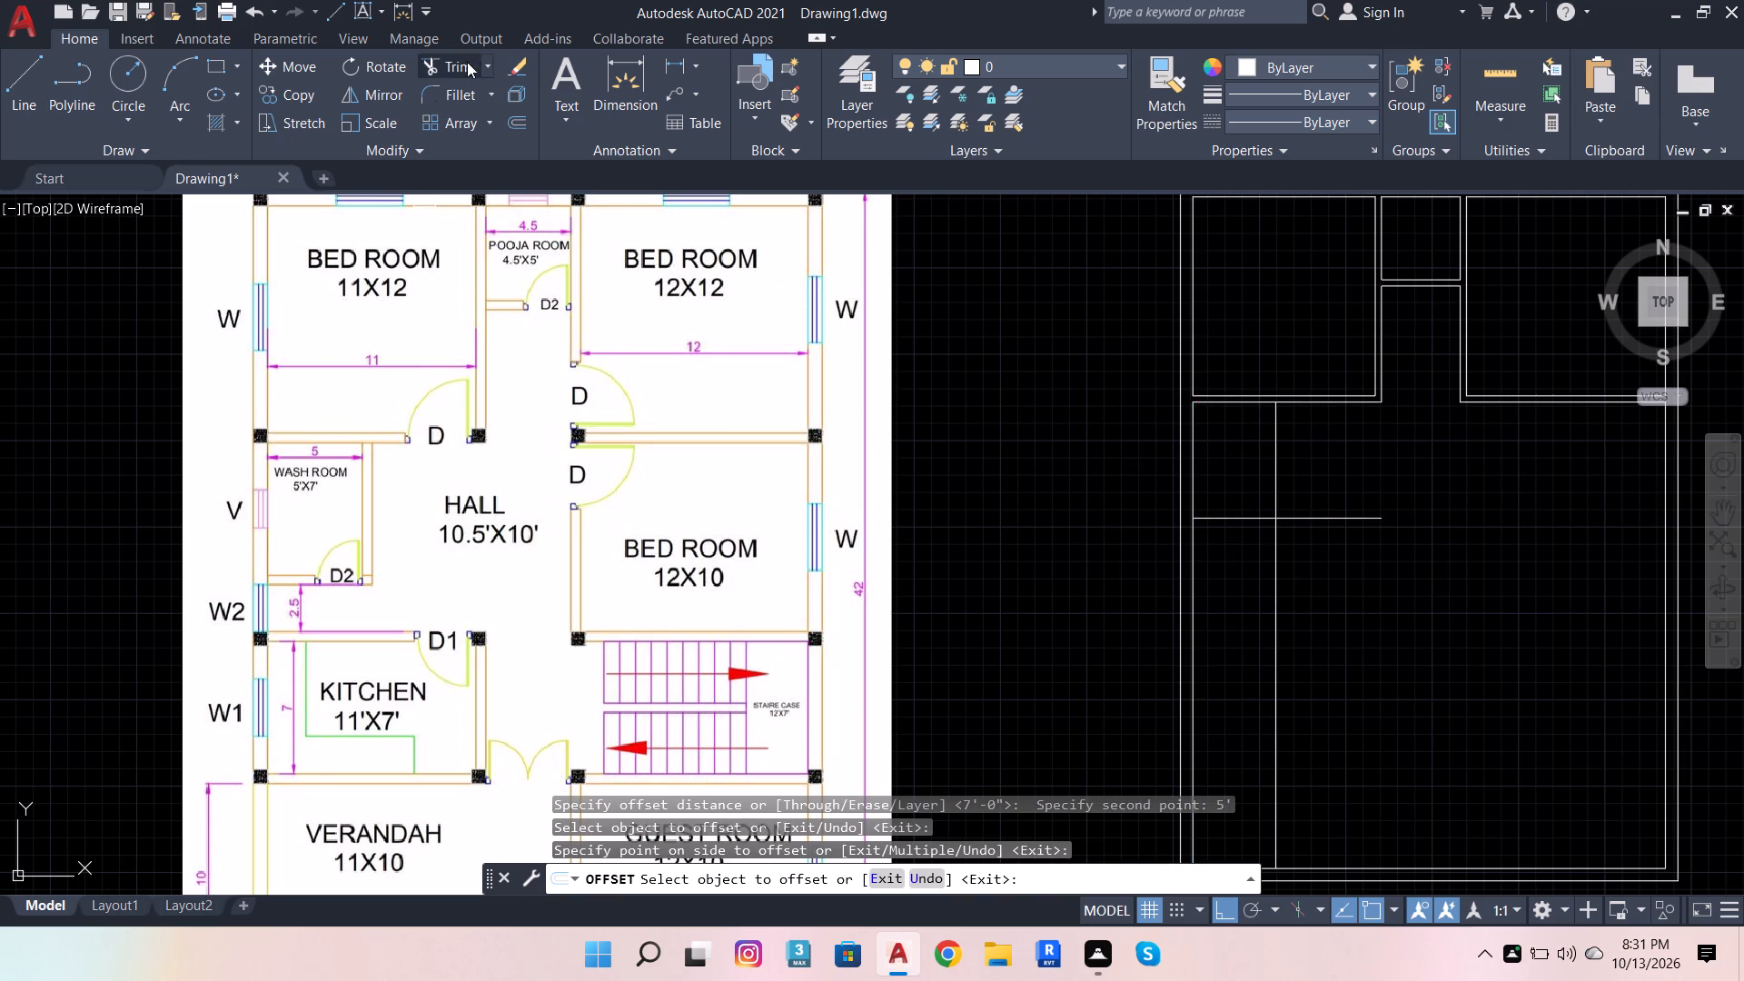
Offset the washroom's lower line downwards and its right-hand line outwards by 4.5" to give the wall thickness.
click(520, 122)
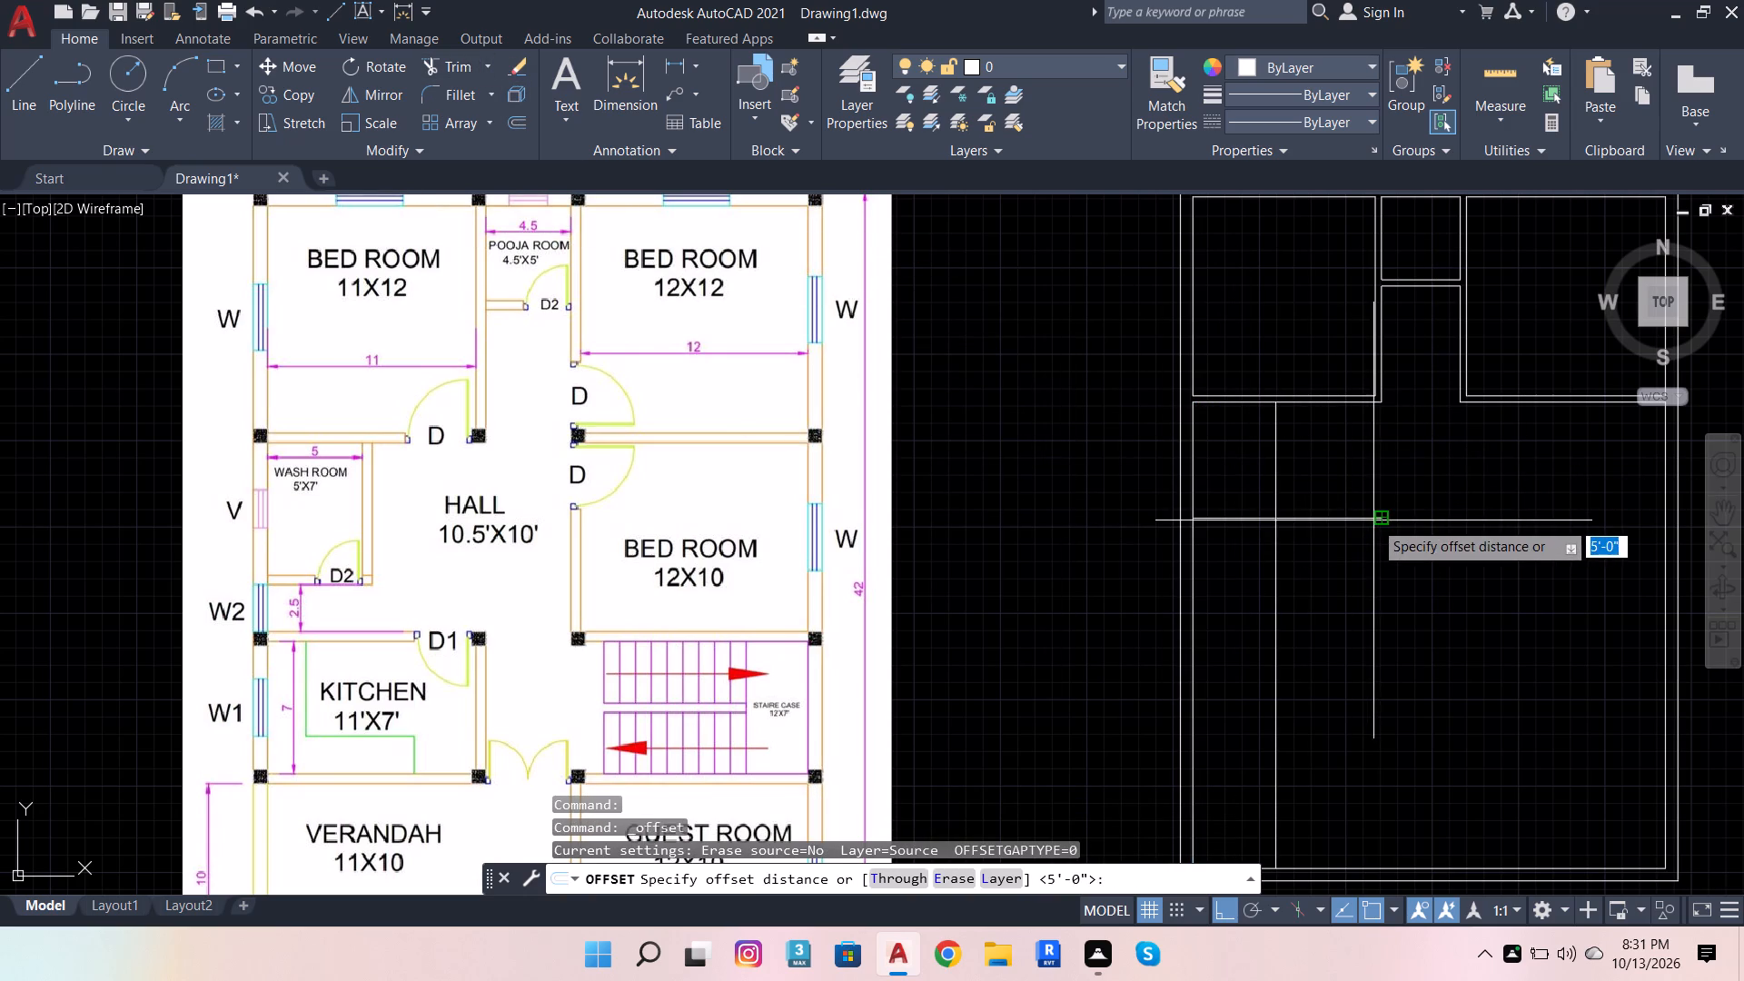
click(1373, 520)
text(4.5)
key(Return)
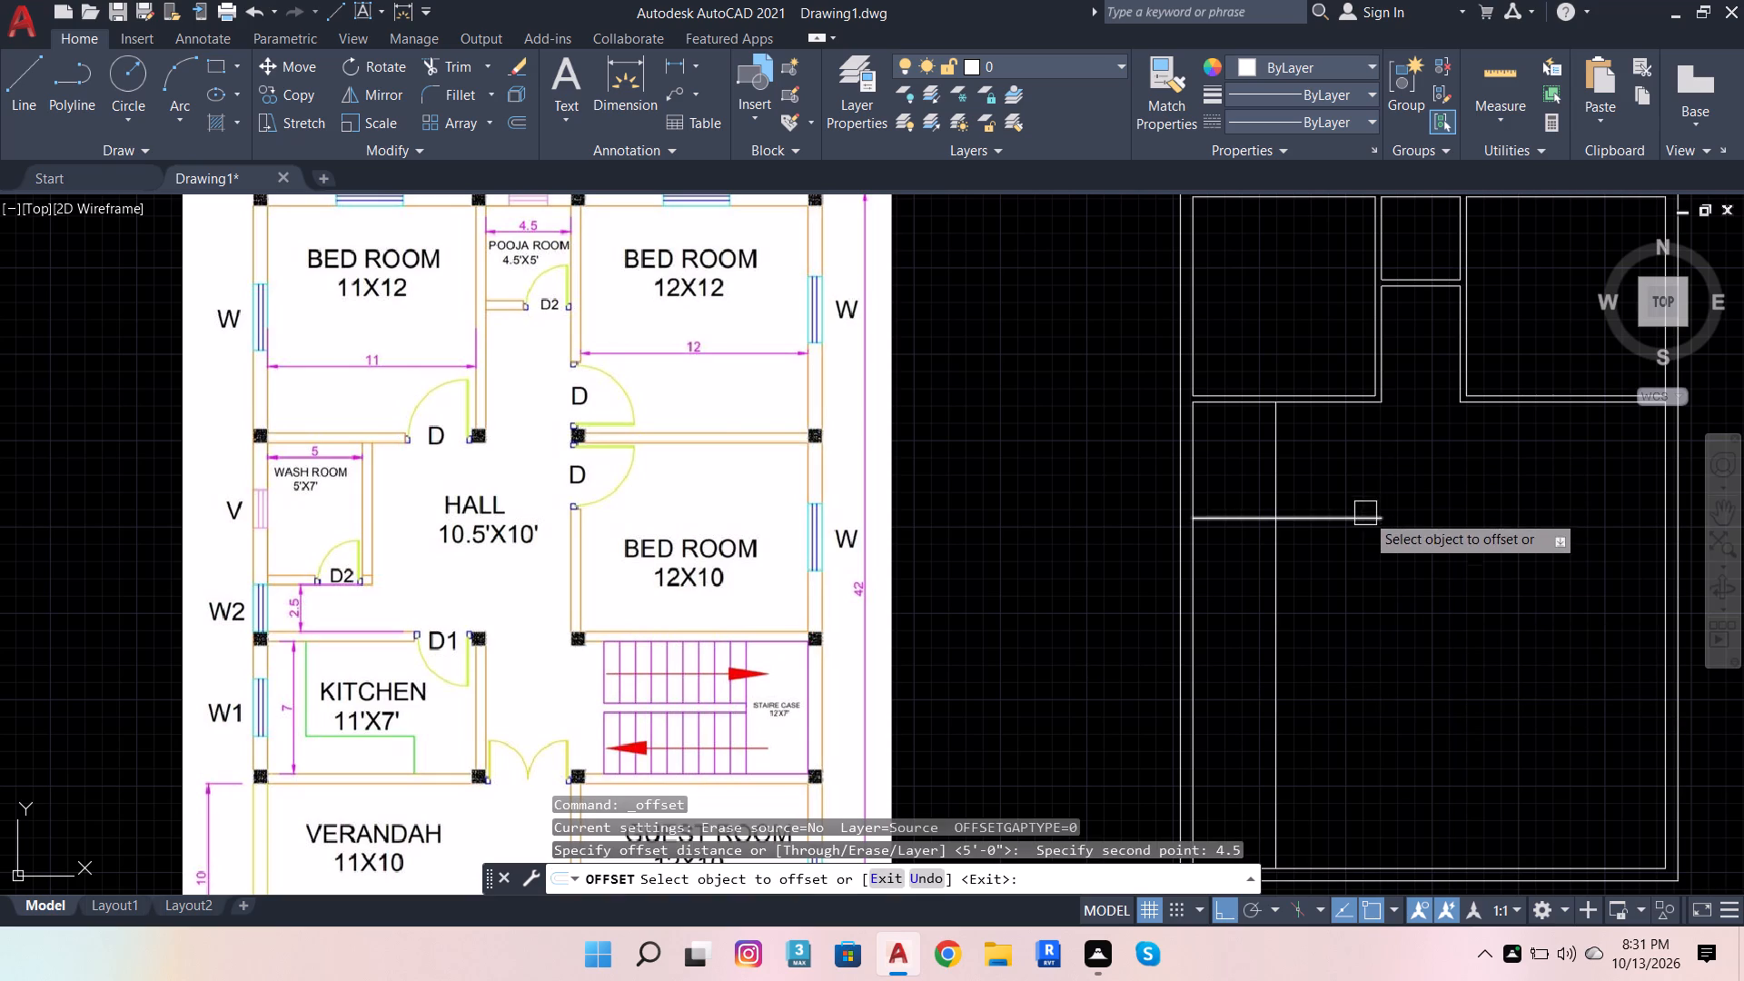
click(1363, 515)
click(1353, 706)
click(1287, 500)
click(1364, 479)
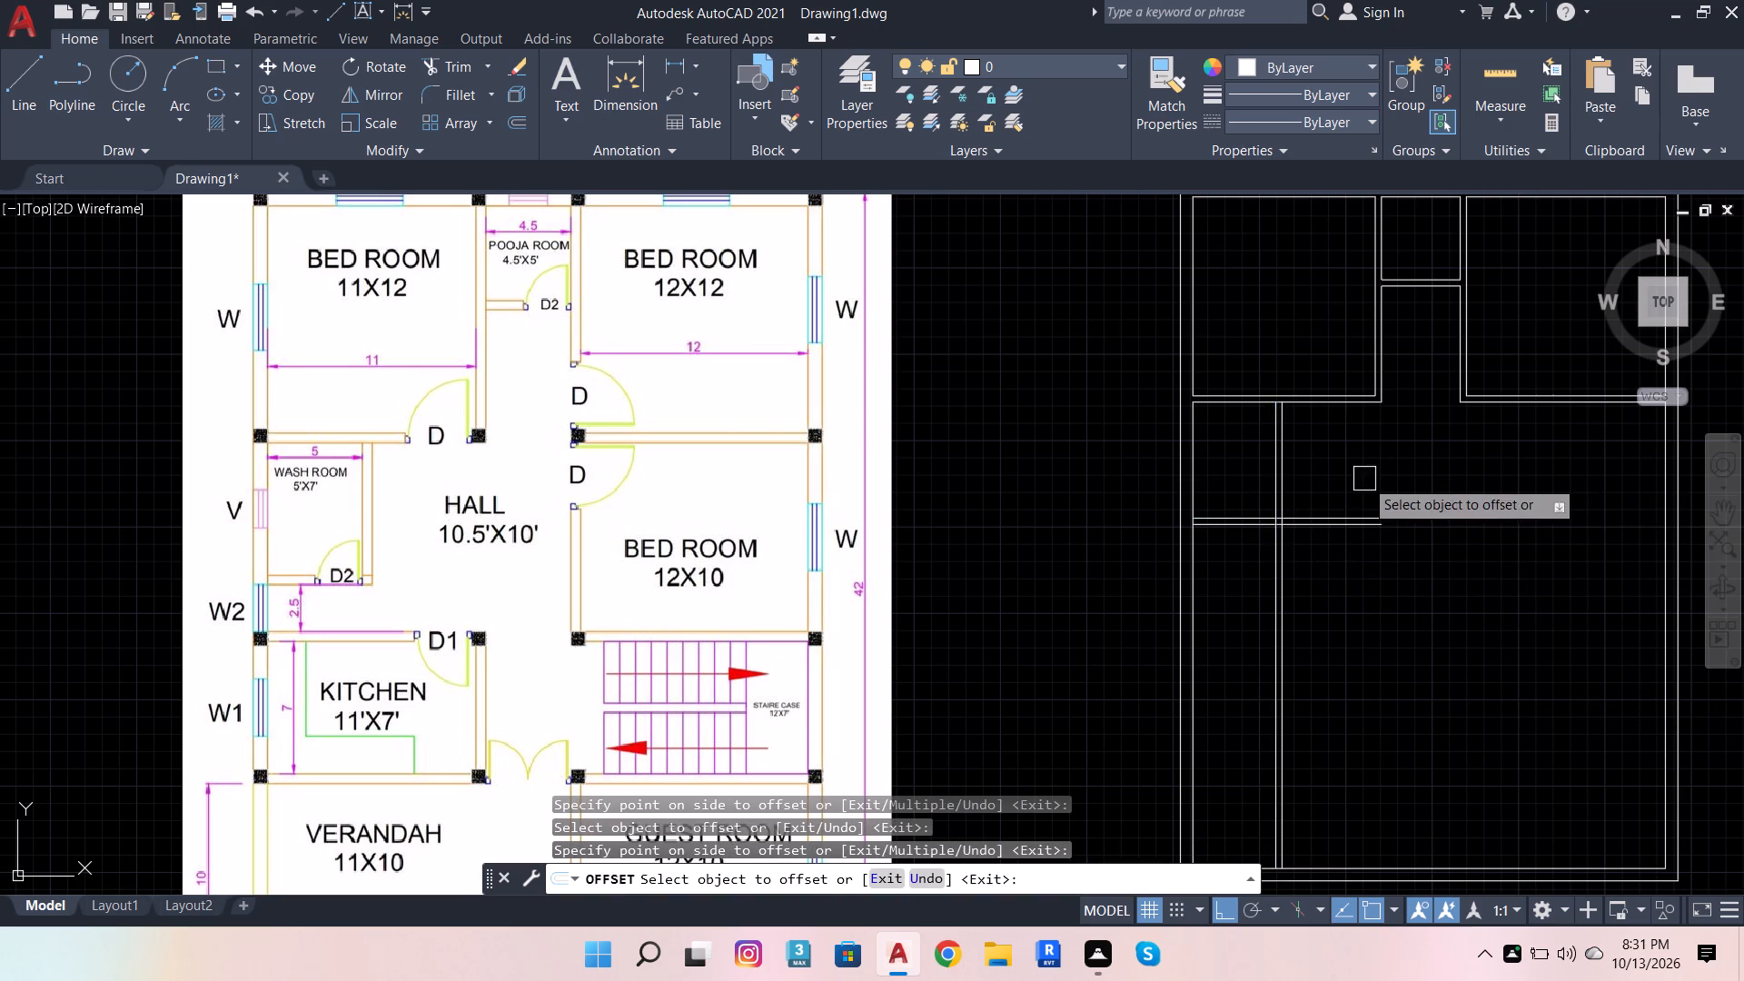
Trim the excess washroom wall lines beyond the lower corner and clean up the wall junctions with the outer wall and bedroom partition.
click(435, 58)
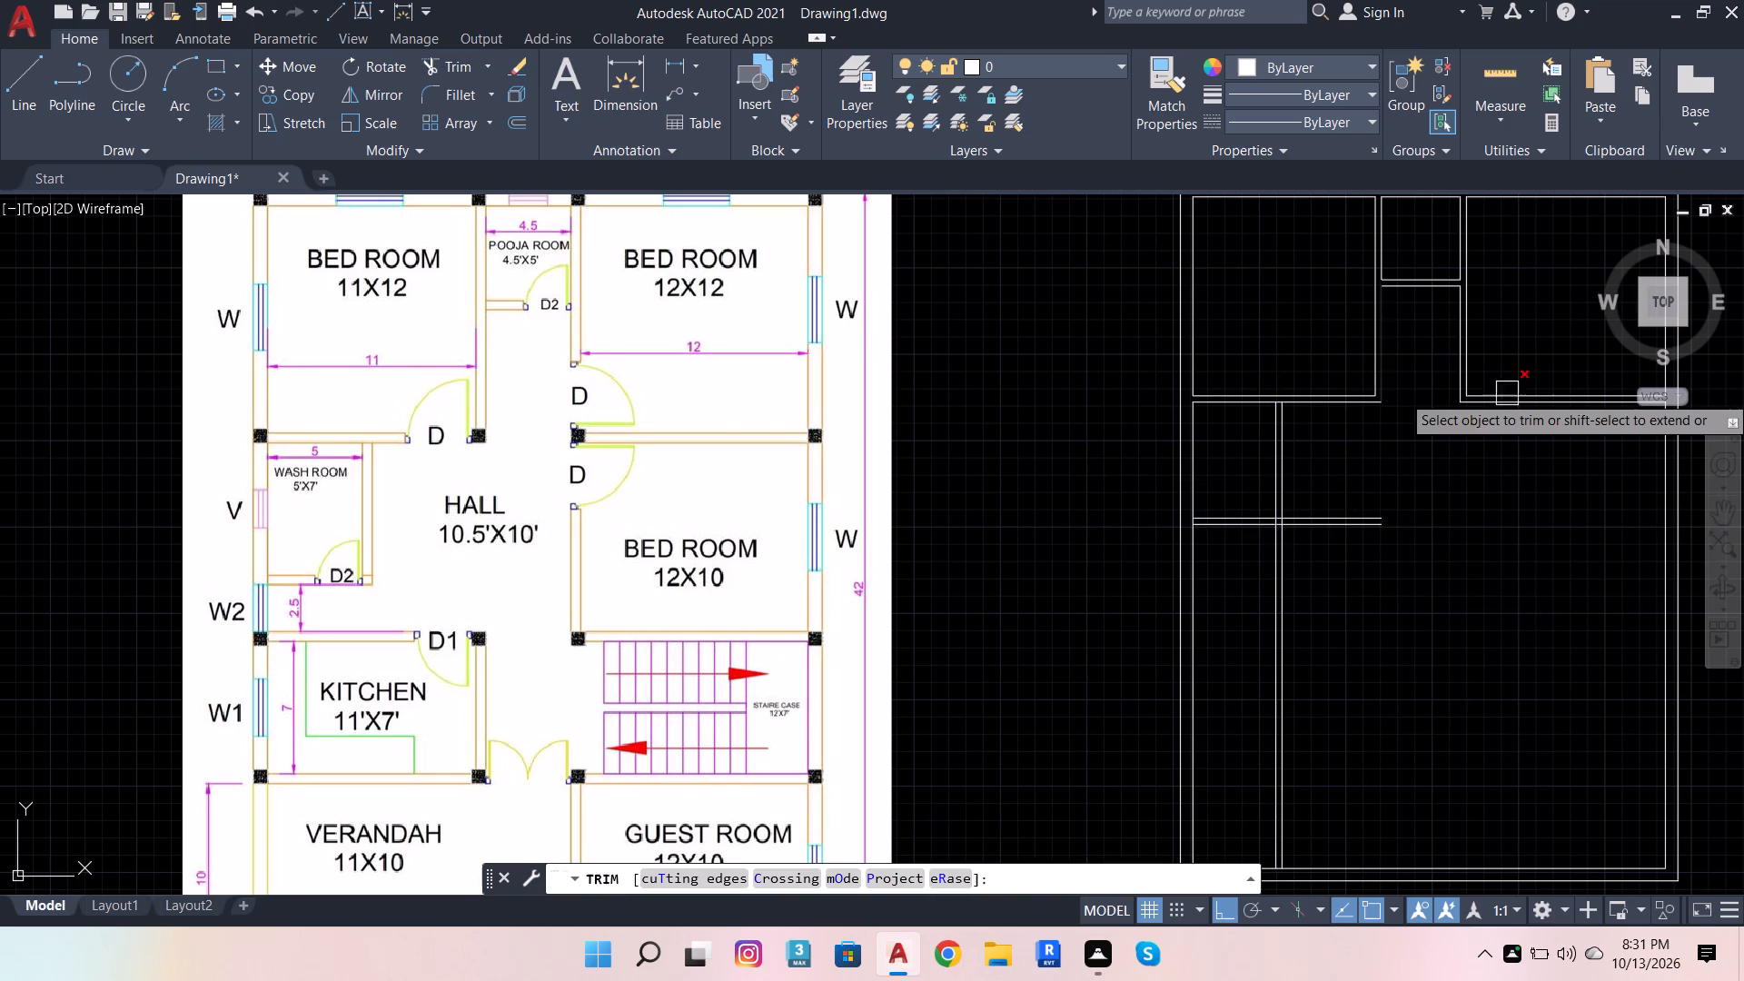
scroll(1354, 513, up, 2)
click(1311, 471)
click(1223, 823)
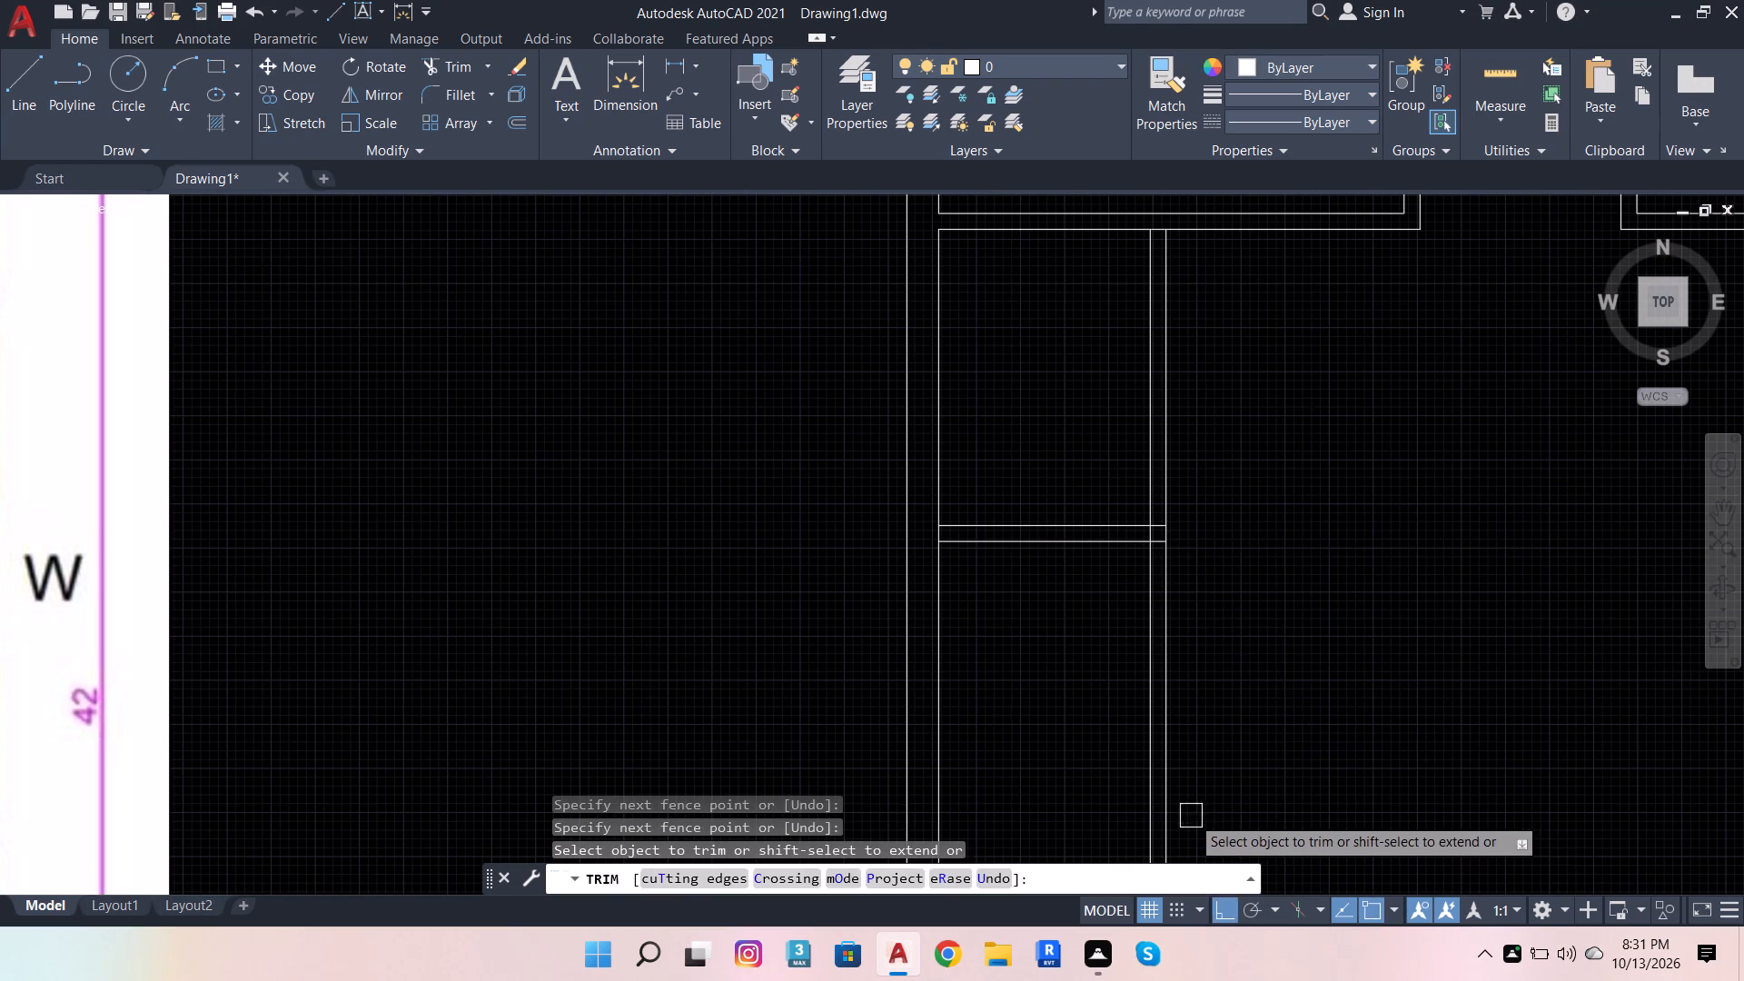
click(1191, 816)
click(1044, 822)
scroll(1139, 538, up, 3)
click(1215, 467)
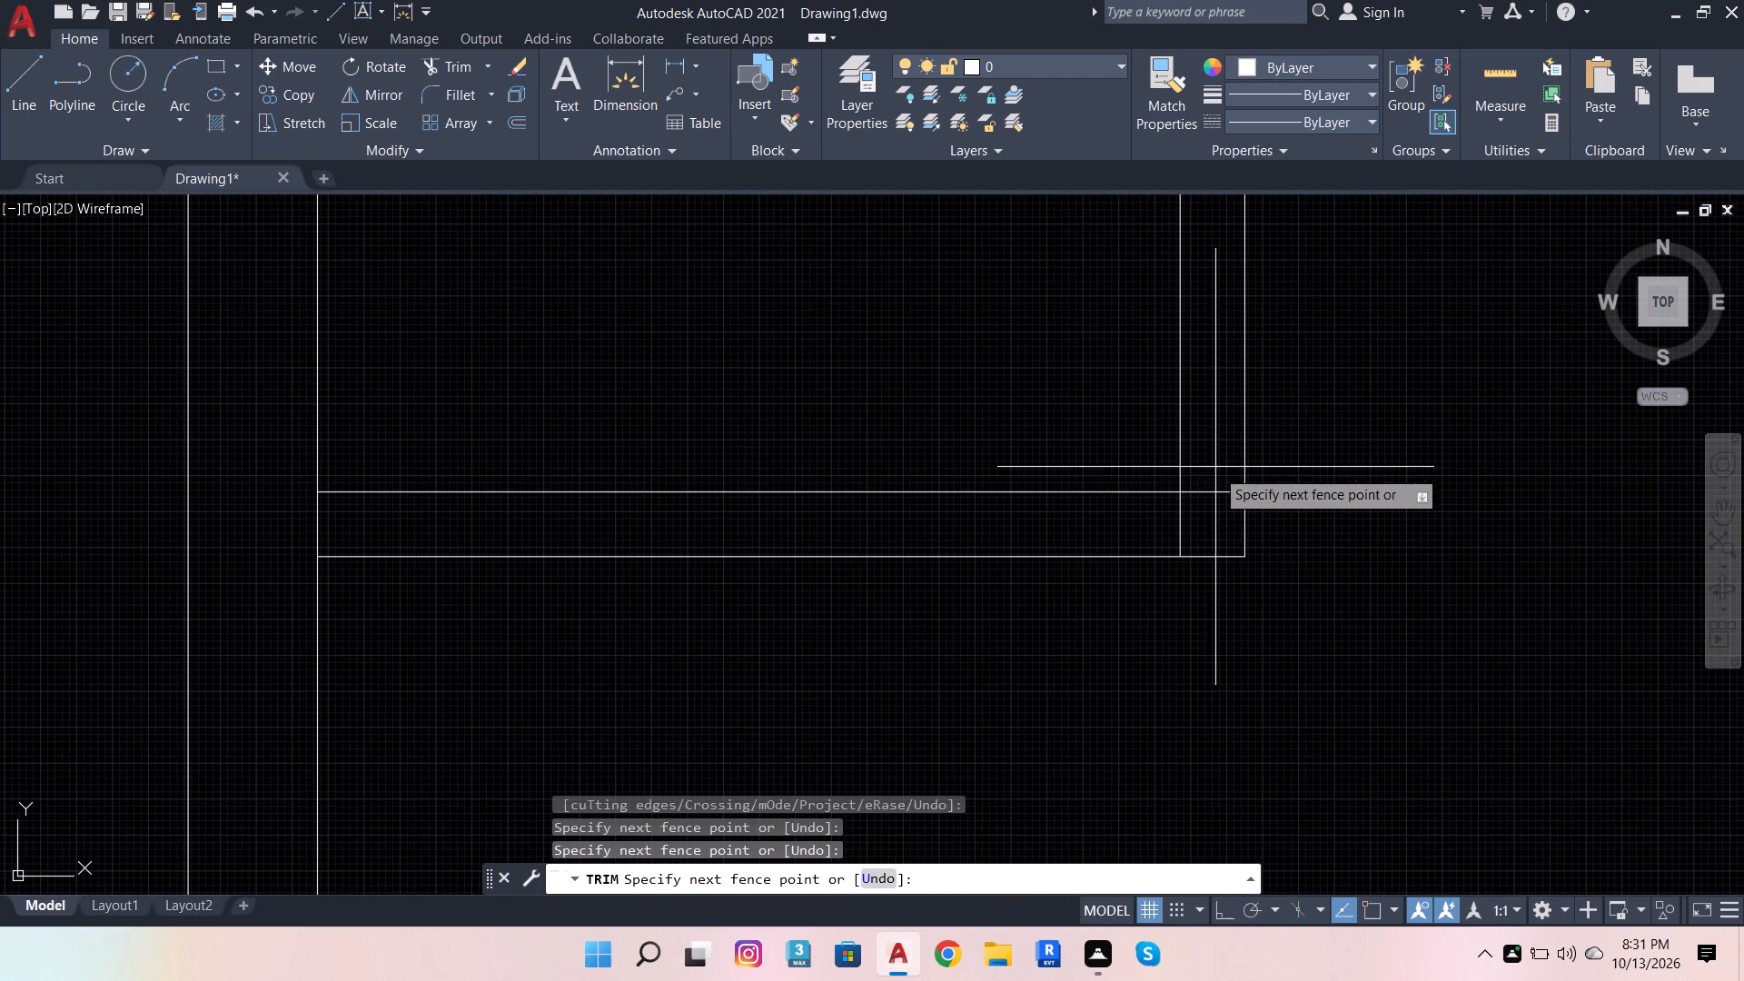
click(1186, 527)
click(1174, 530)
scroll(1290, 542, down, 2)
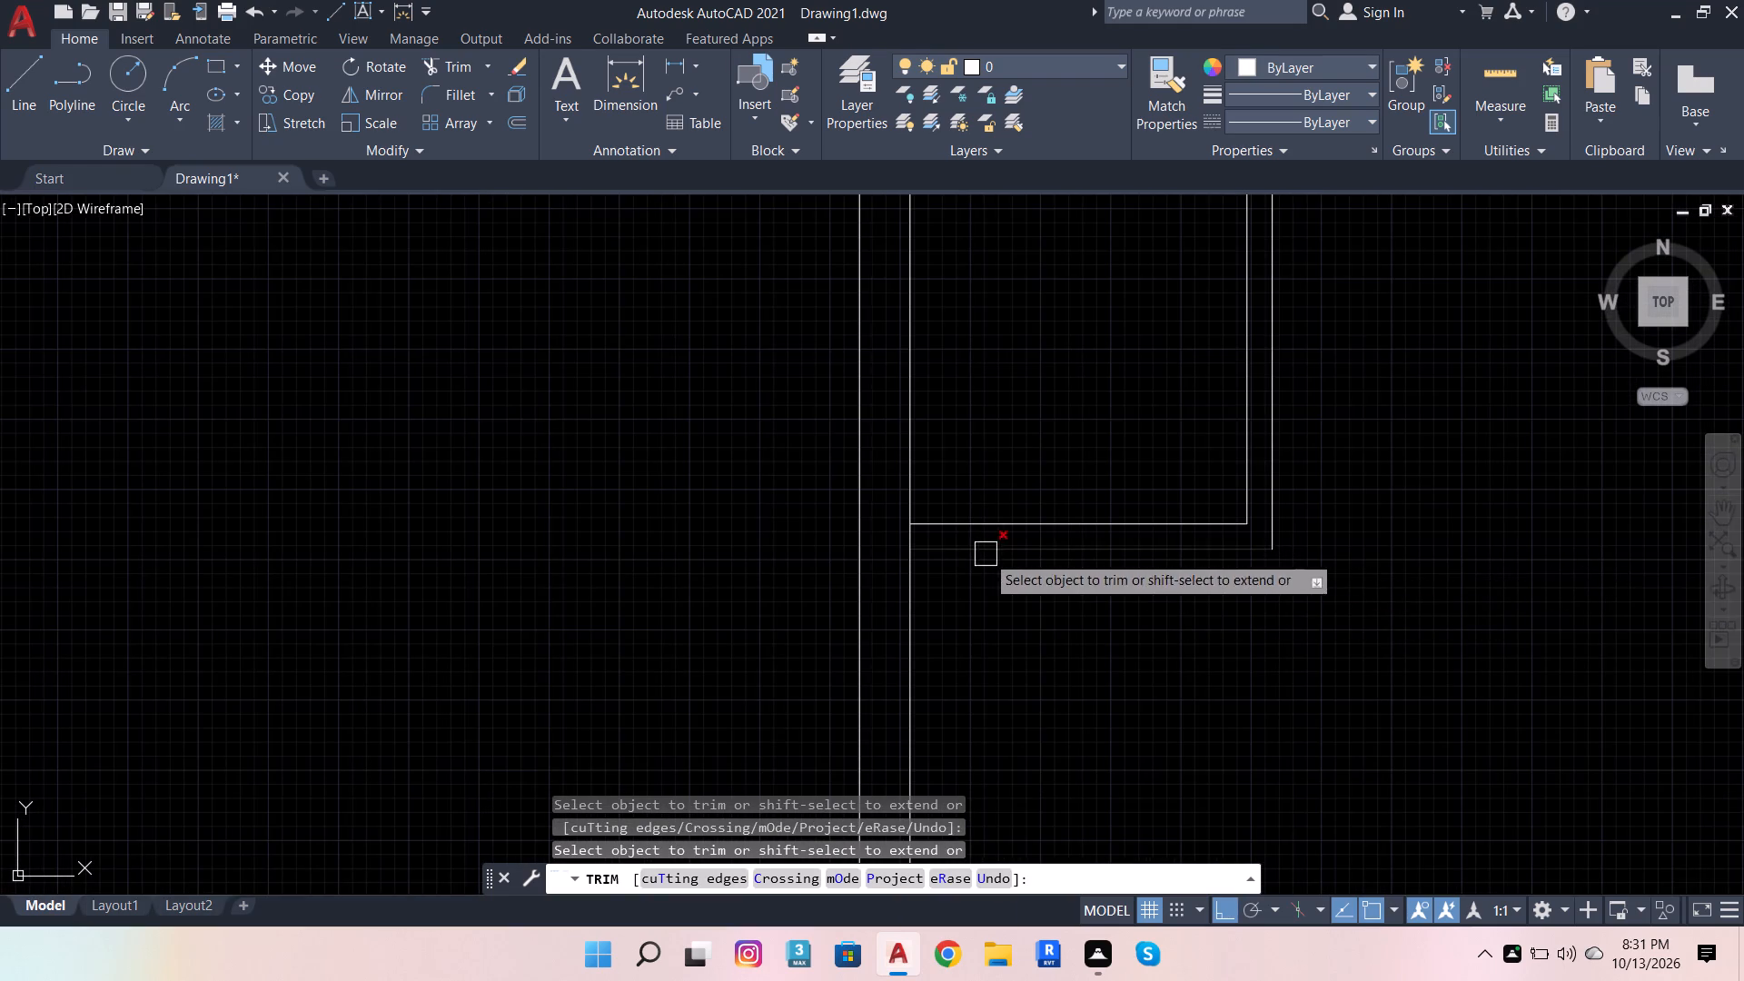
scroll(938, 537, up, 3)
click(872, 550)
scroll(894, 581, down, 4)
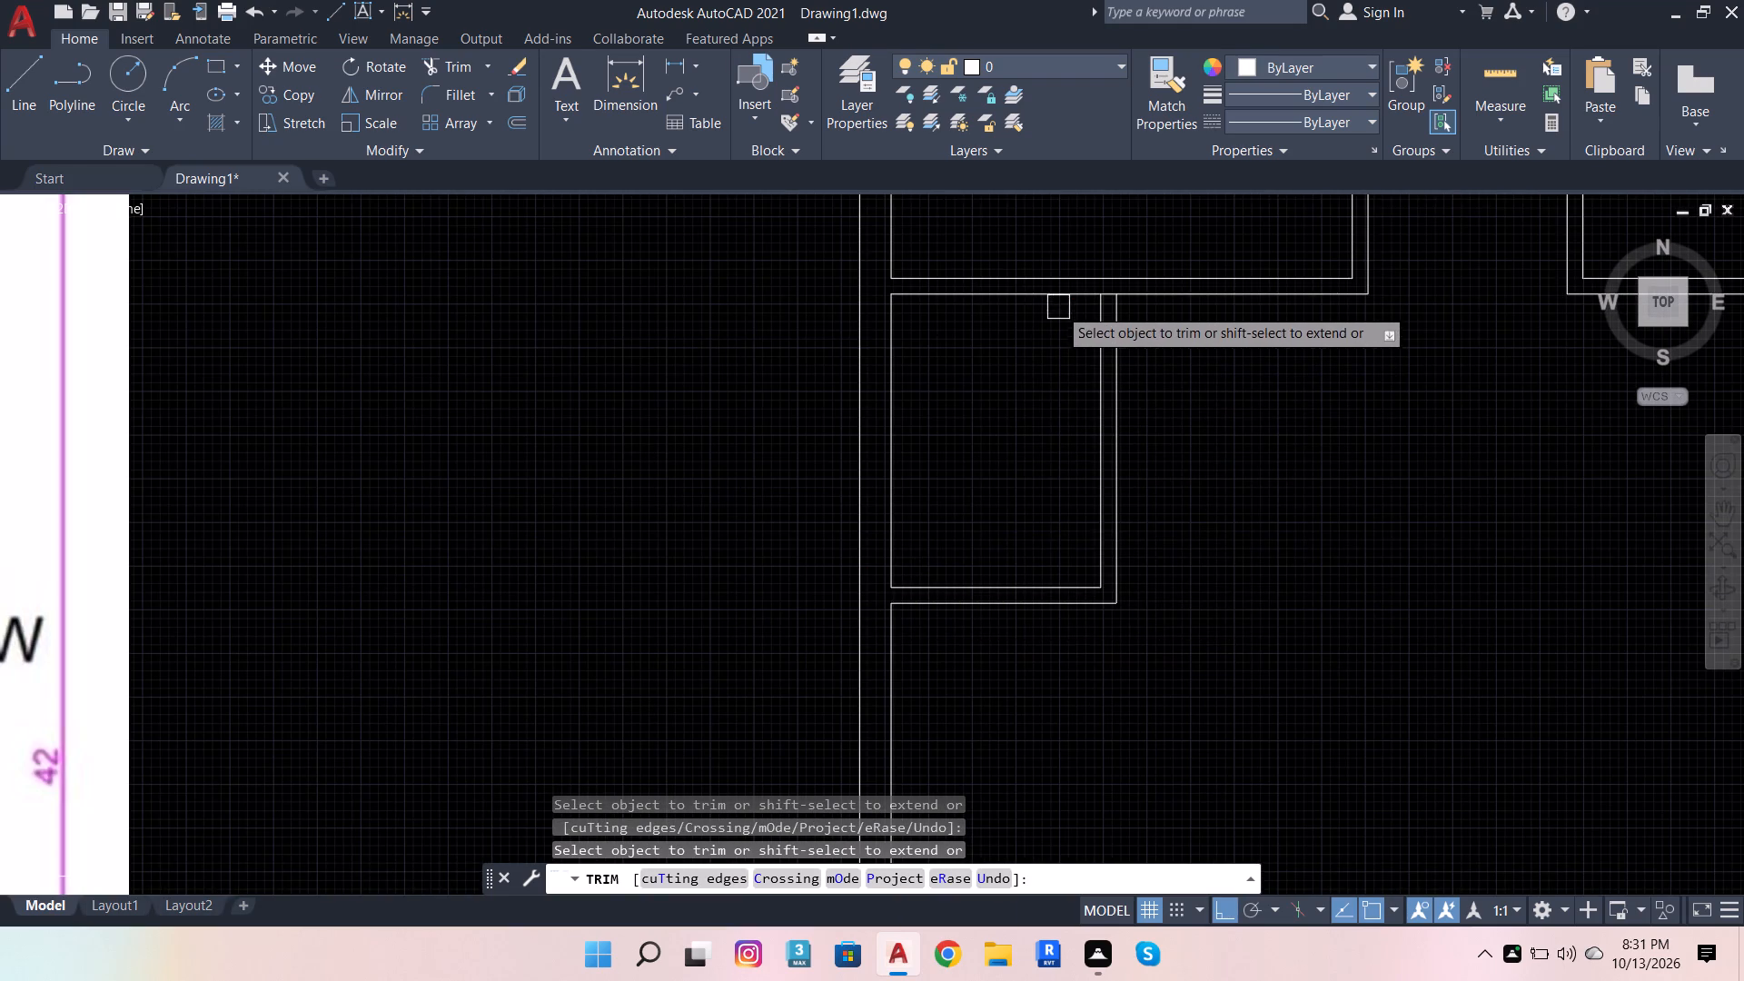
scroll(1103, 285, up, 3)
click(1124, 318)
scroll(1160, 341, down, 6)
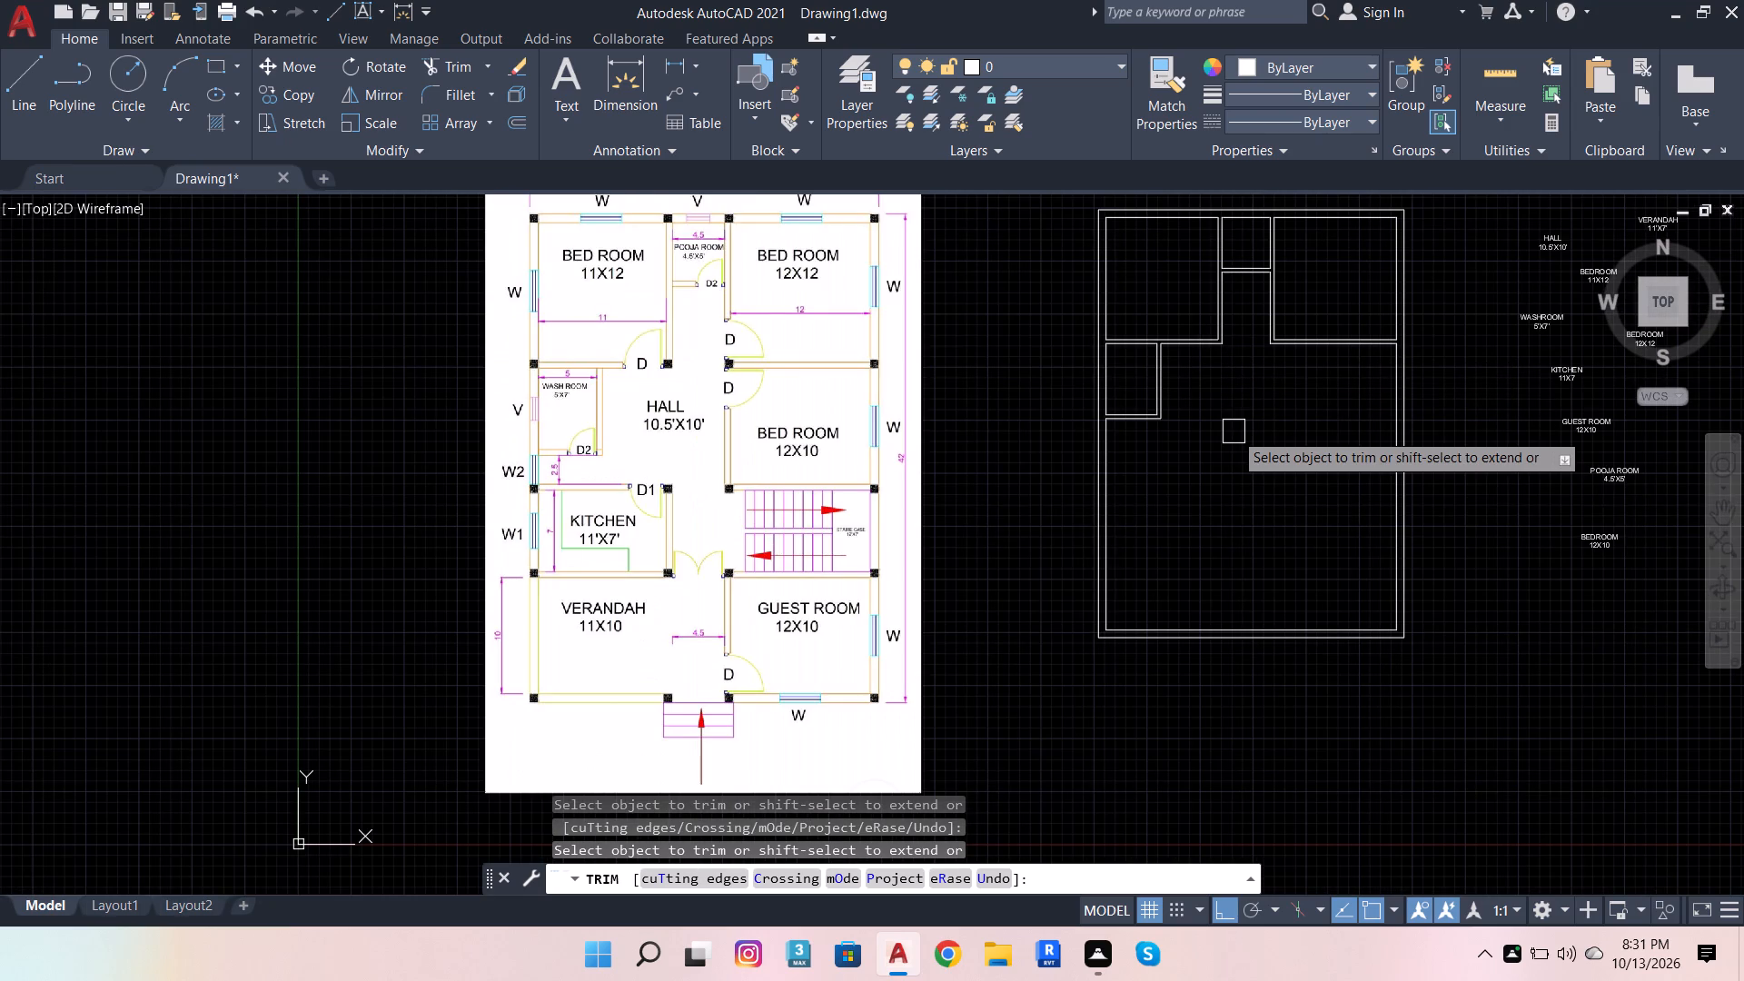
key(Escape)
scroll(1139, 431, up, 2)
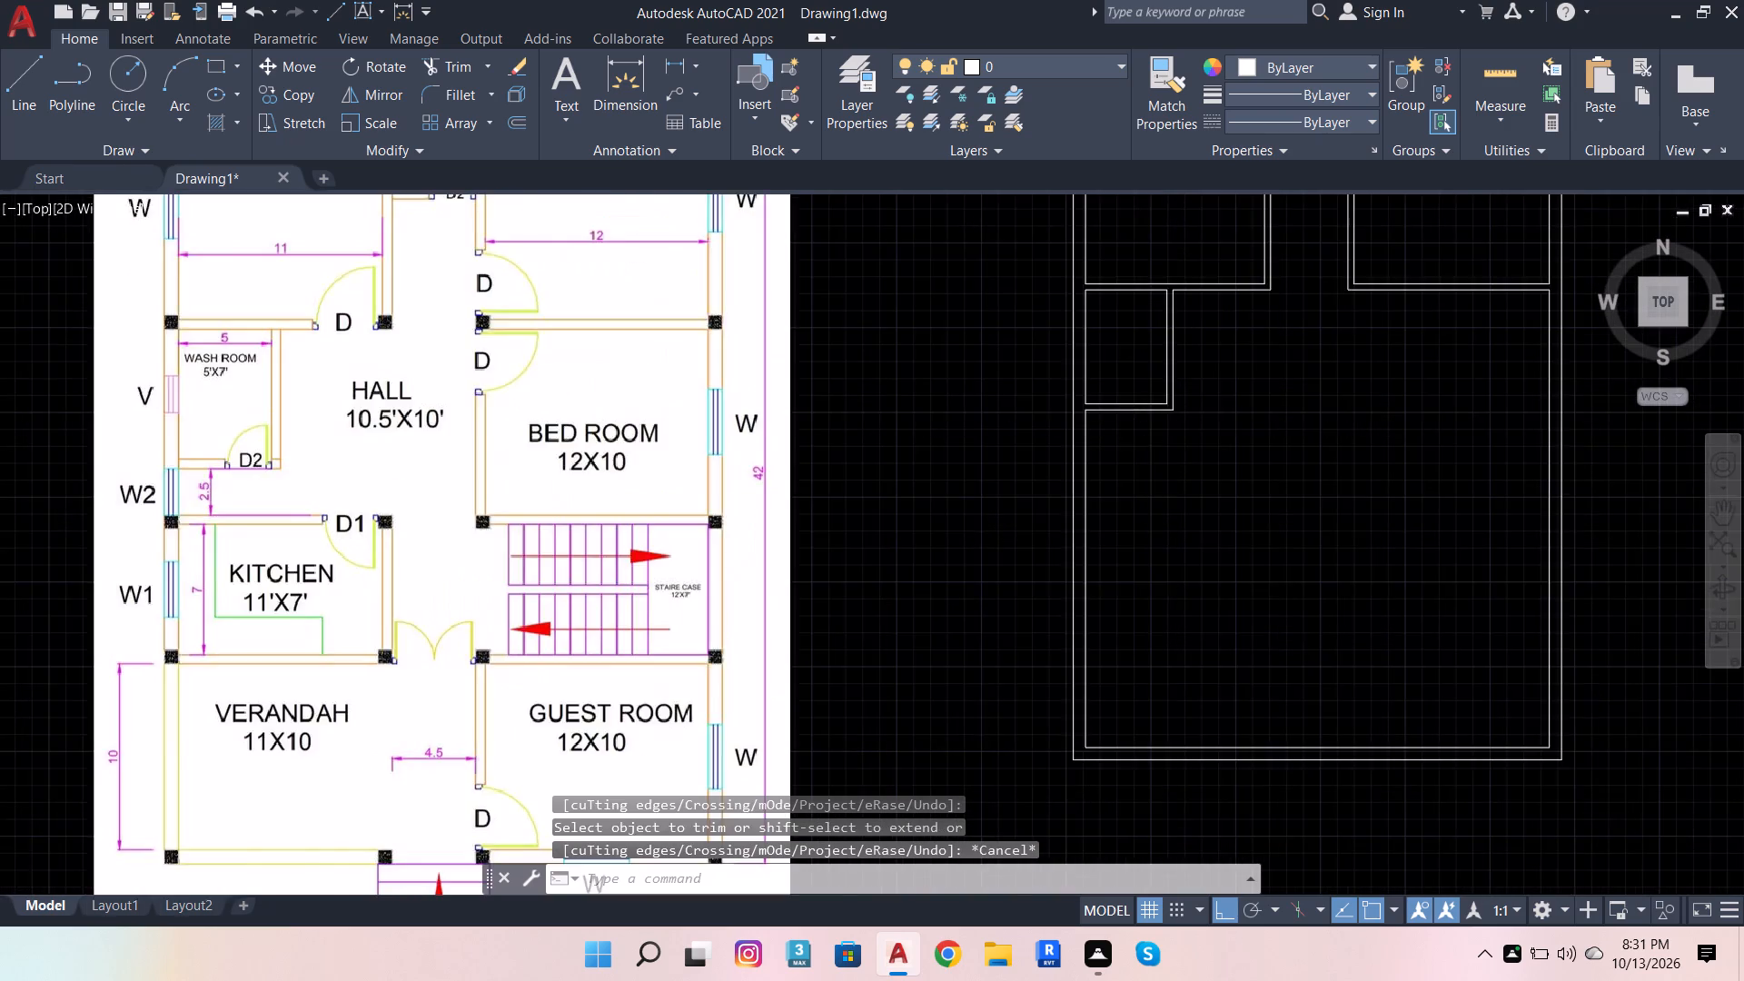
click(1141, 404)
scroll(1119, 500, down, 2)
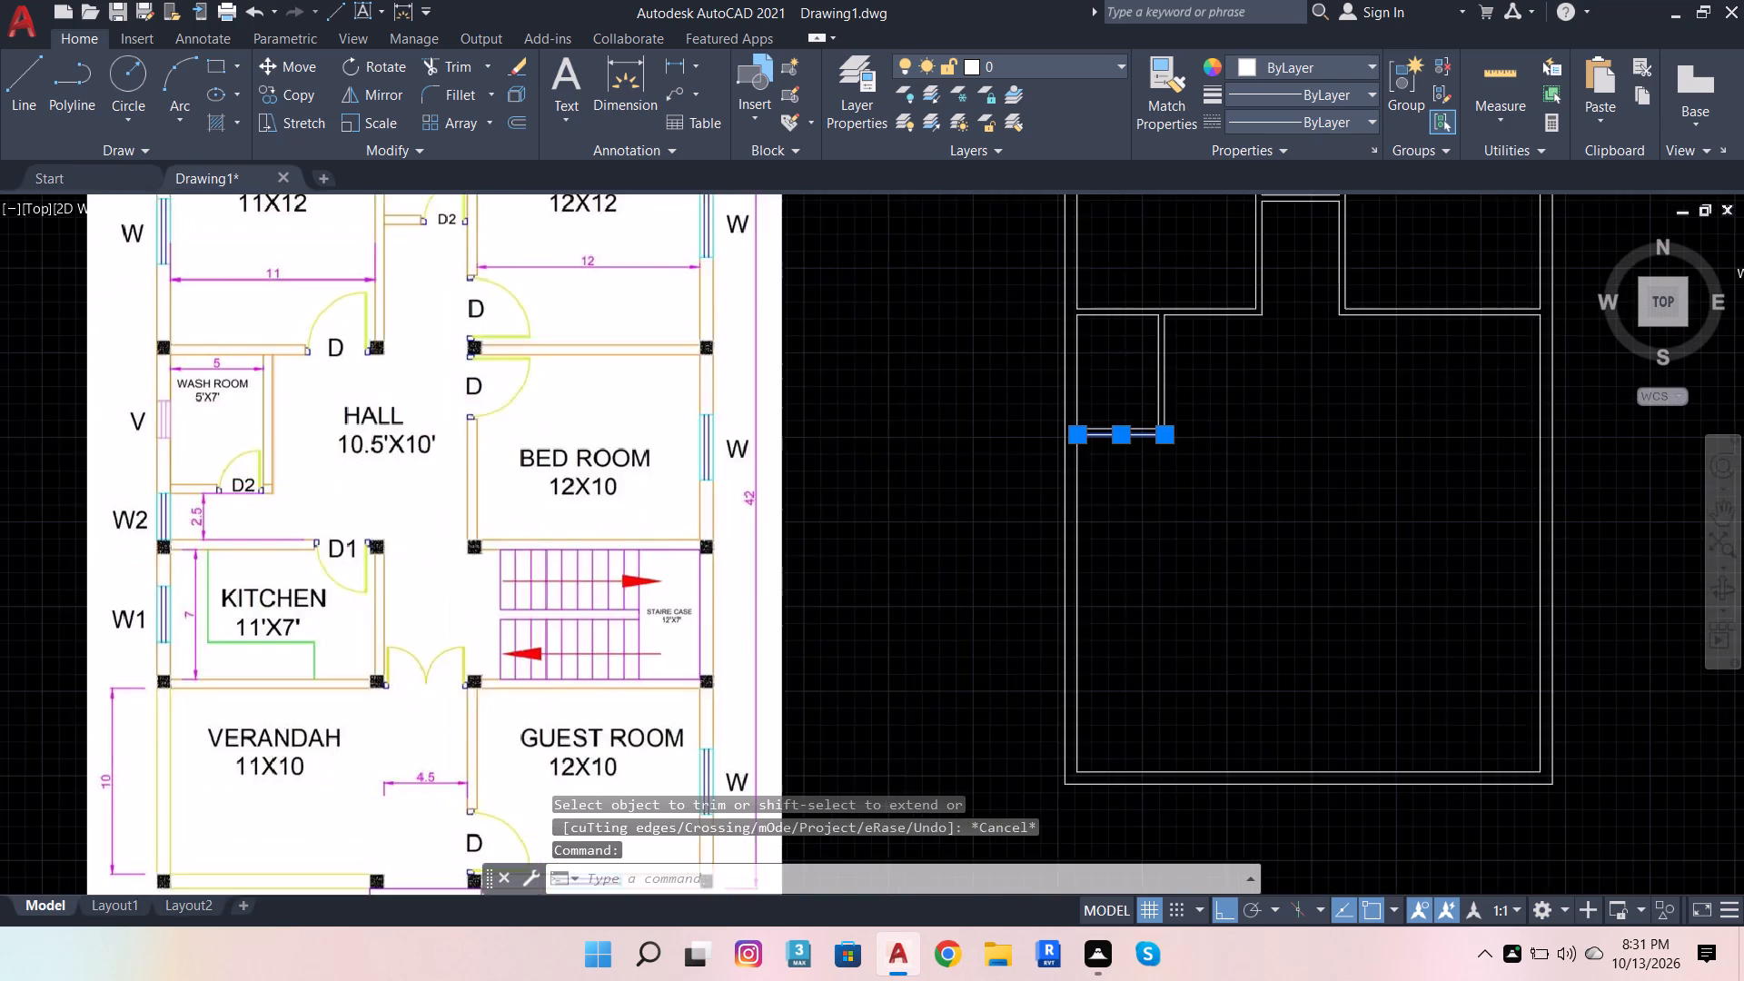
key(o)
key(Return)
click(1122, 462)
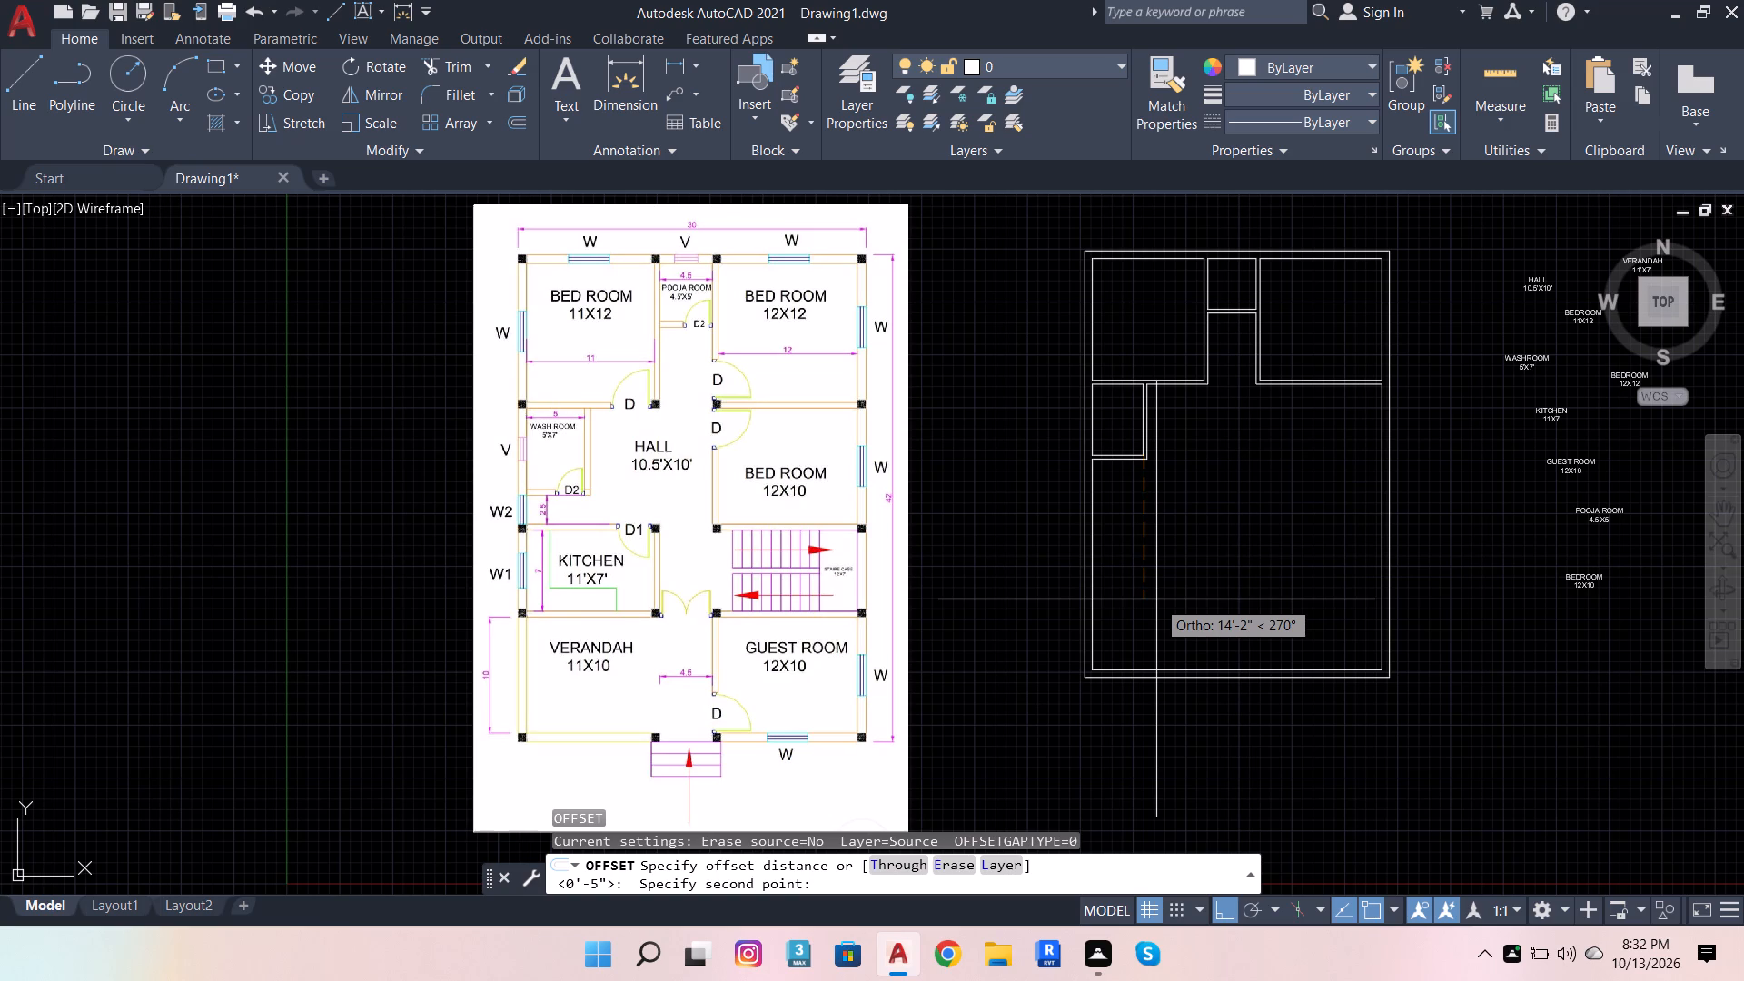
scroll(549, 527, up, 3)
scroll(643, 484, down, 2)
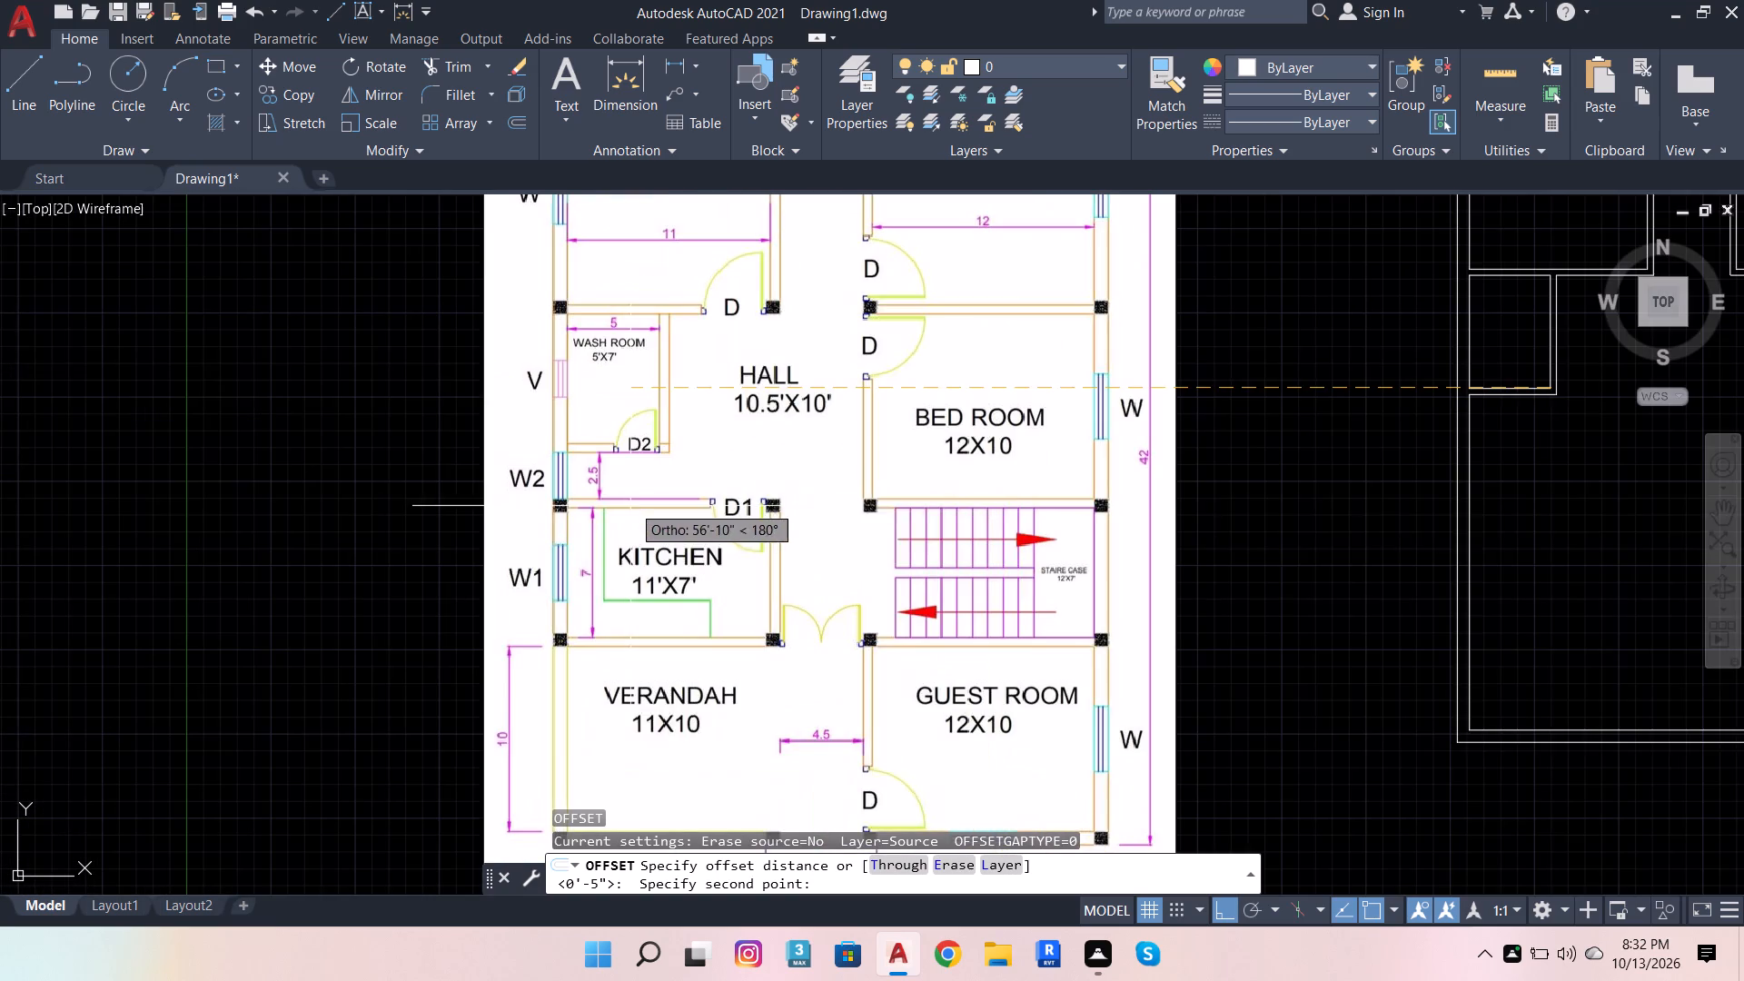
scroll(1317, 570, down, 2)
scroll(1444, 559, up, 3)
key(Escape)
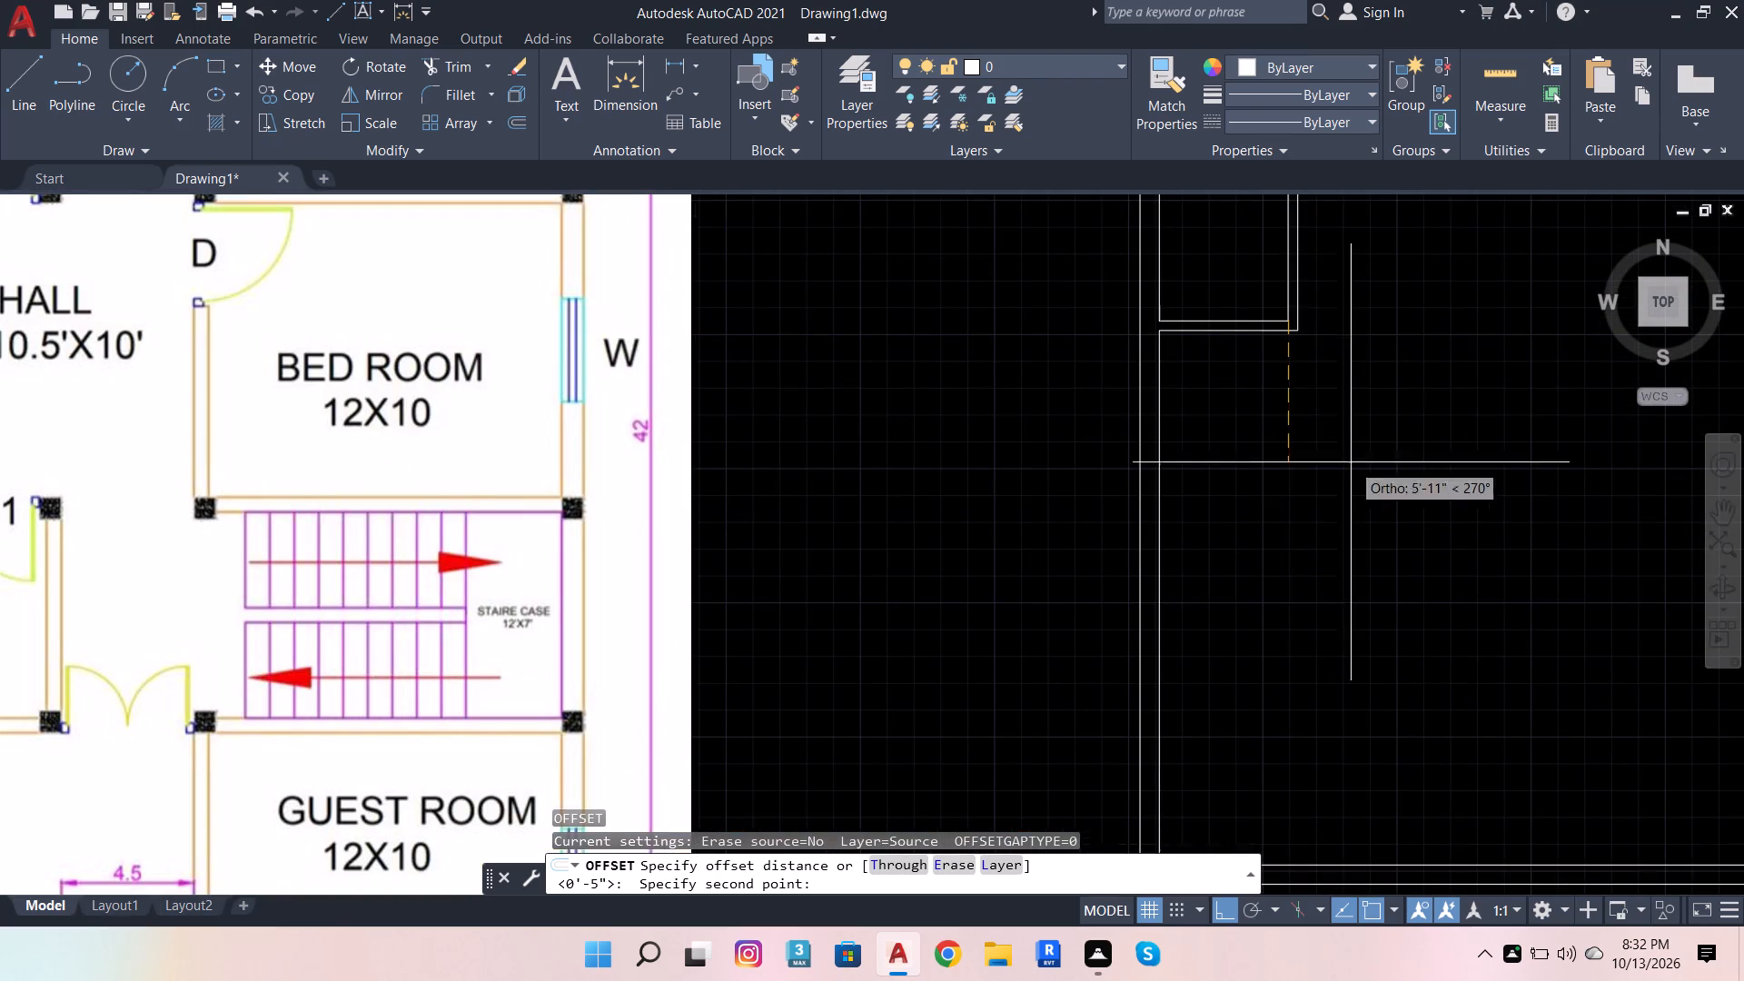
Offset the washroom's lower outer wall line 2'5" downwards for the passage above the kitchen.
click(509, 127)
click(1164, 329)
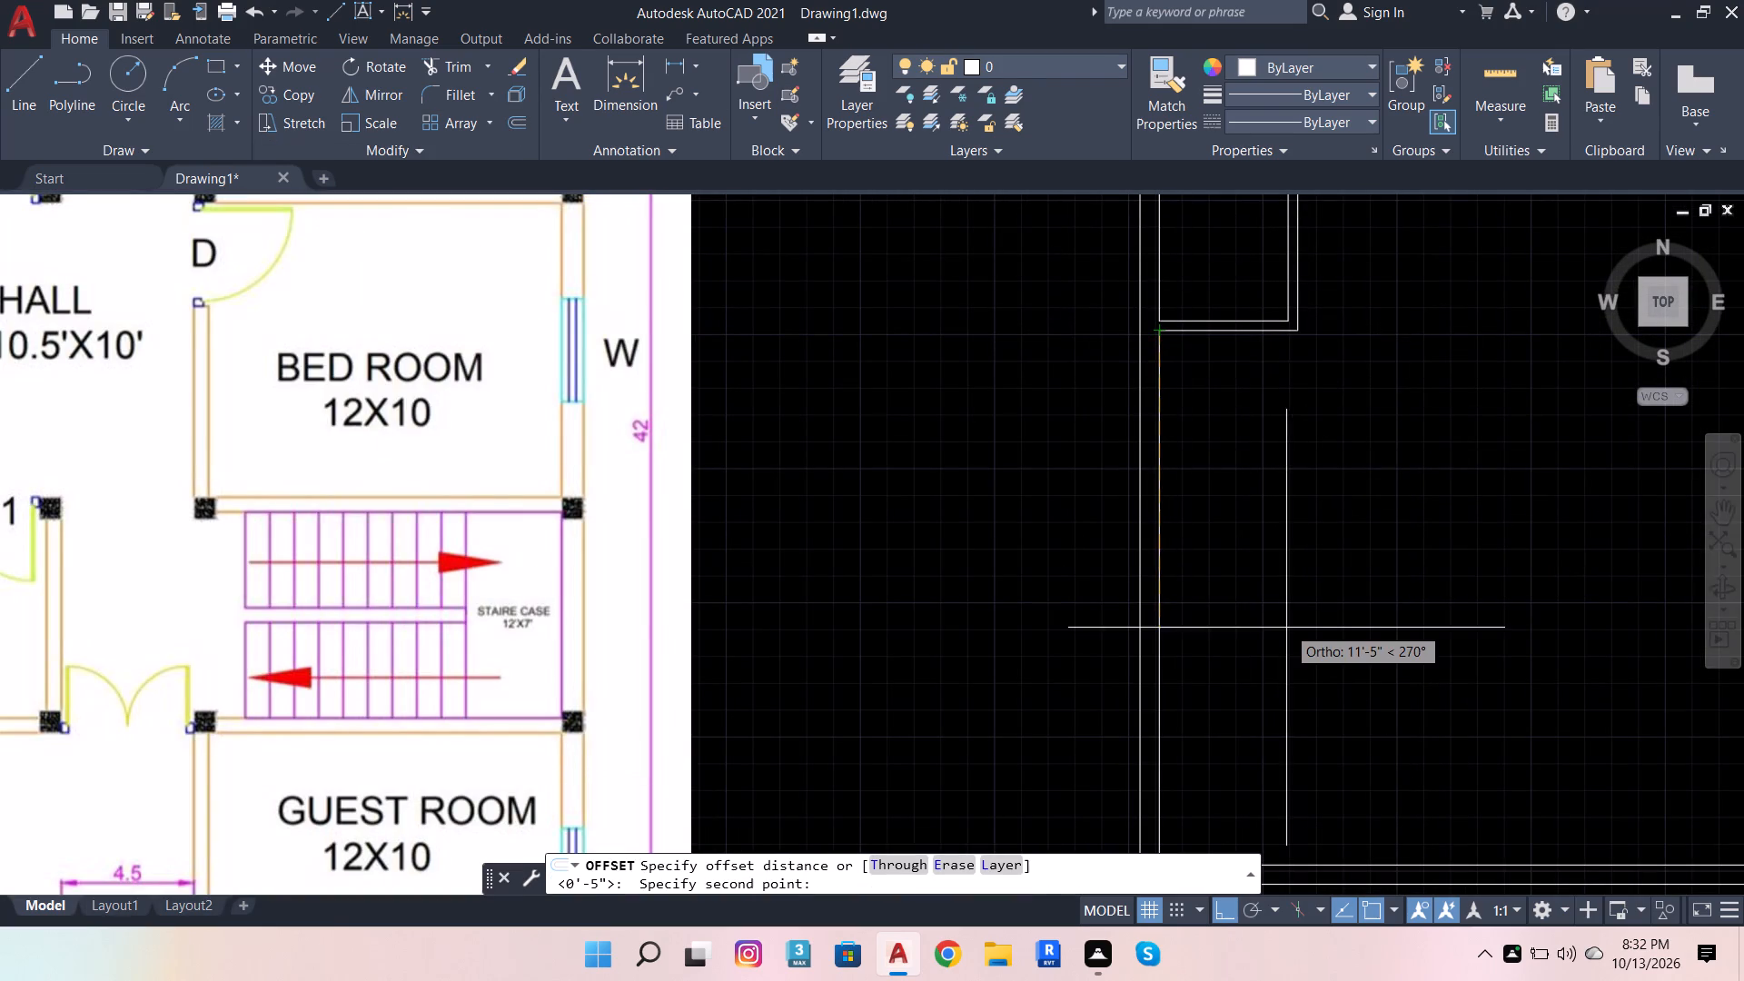
scroll(1286, 629, down, 1)
text(2'5)
key(Return)
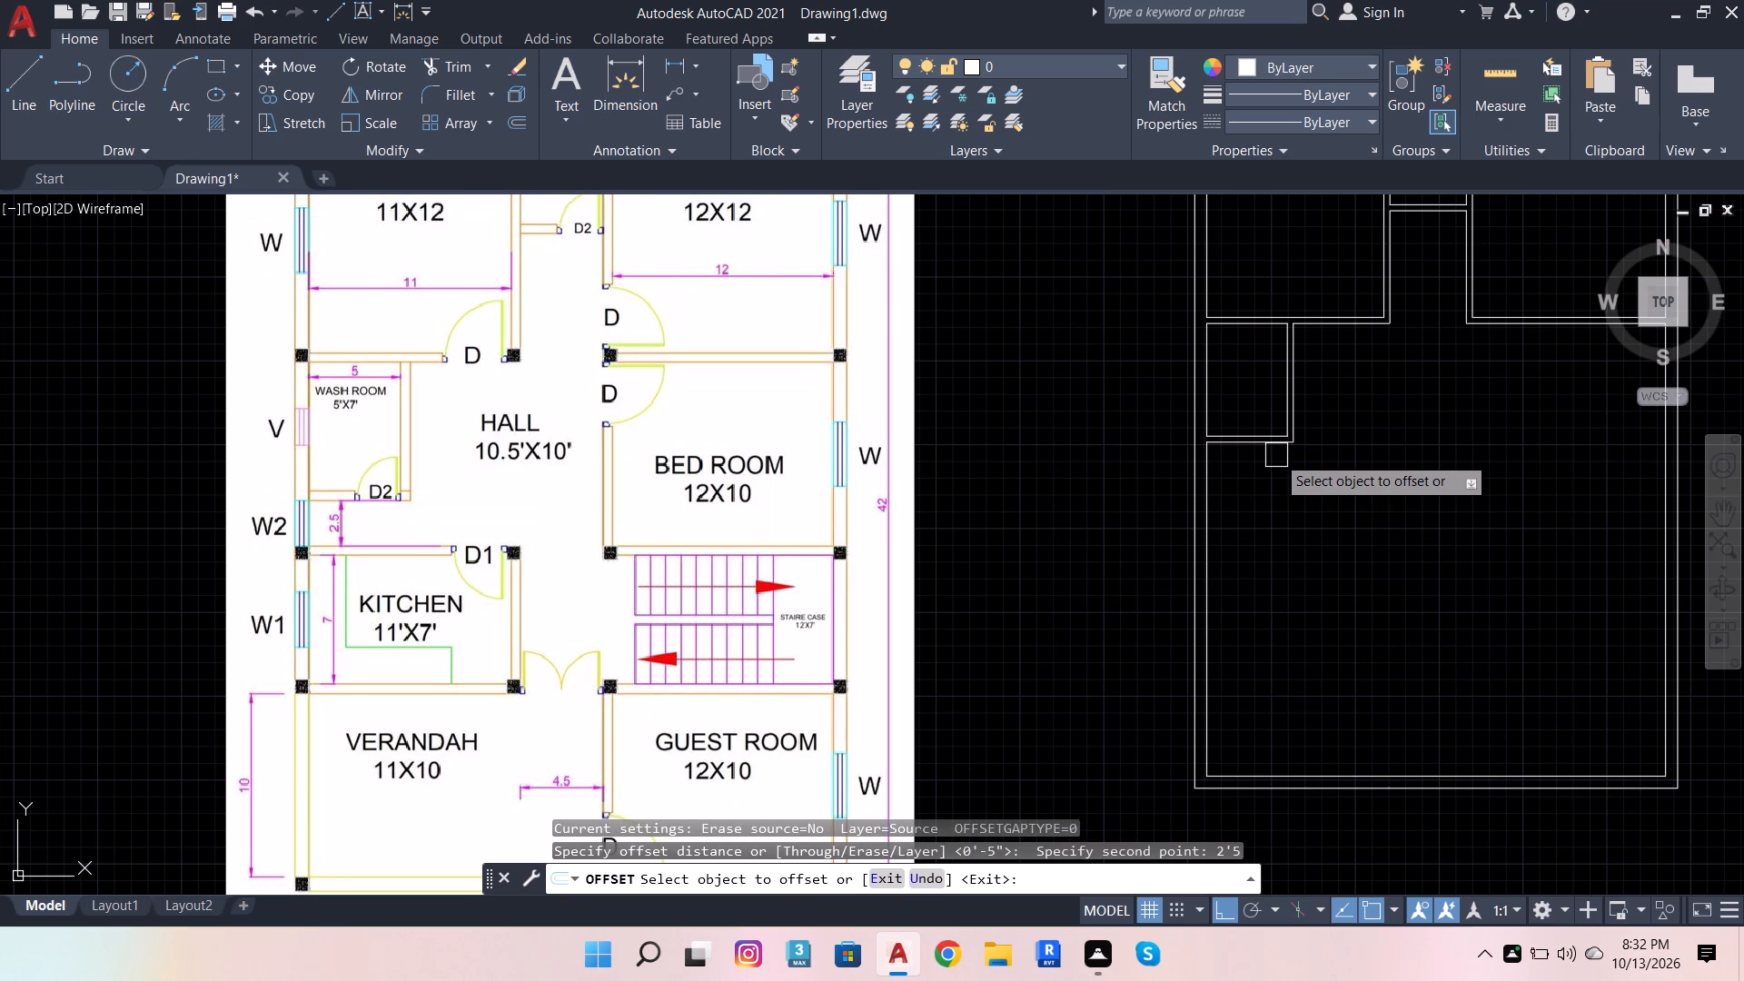
click(1273, 452)
click(1273, 587)
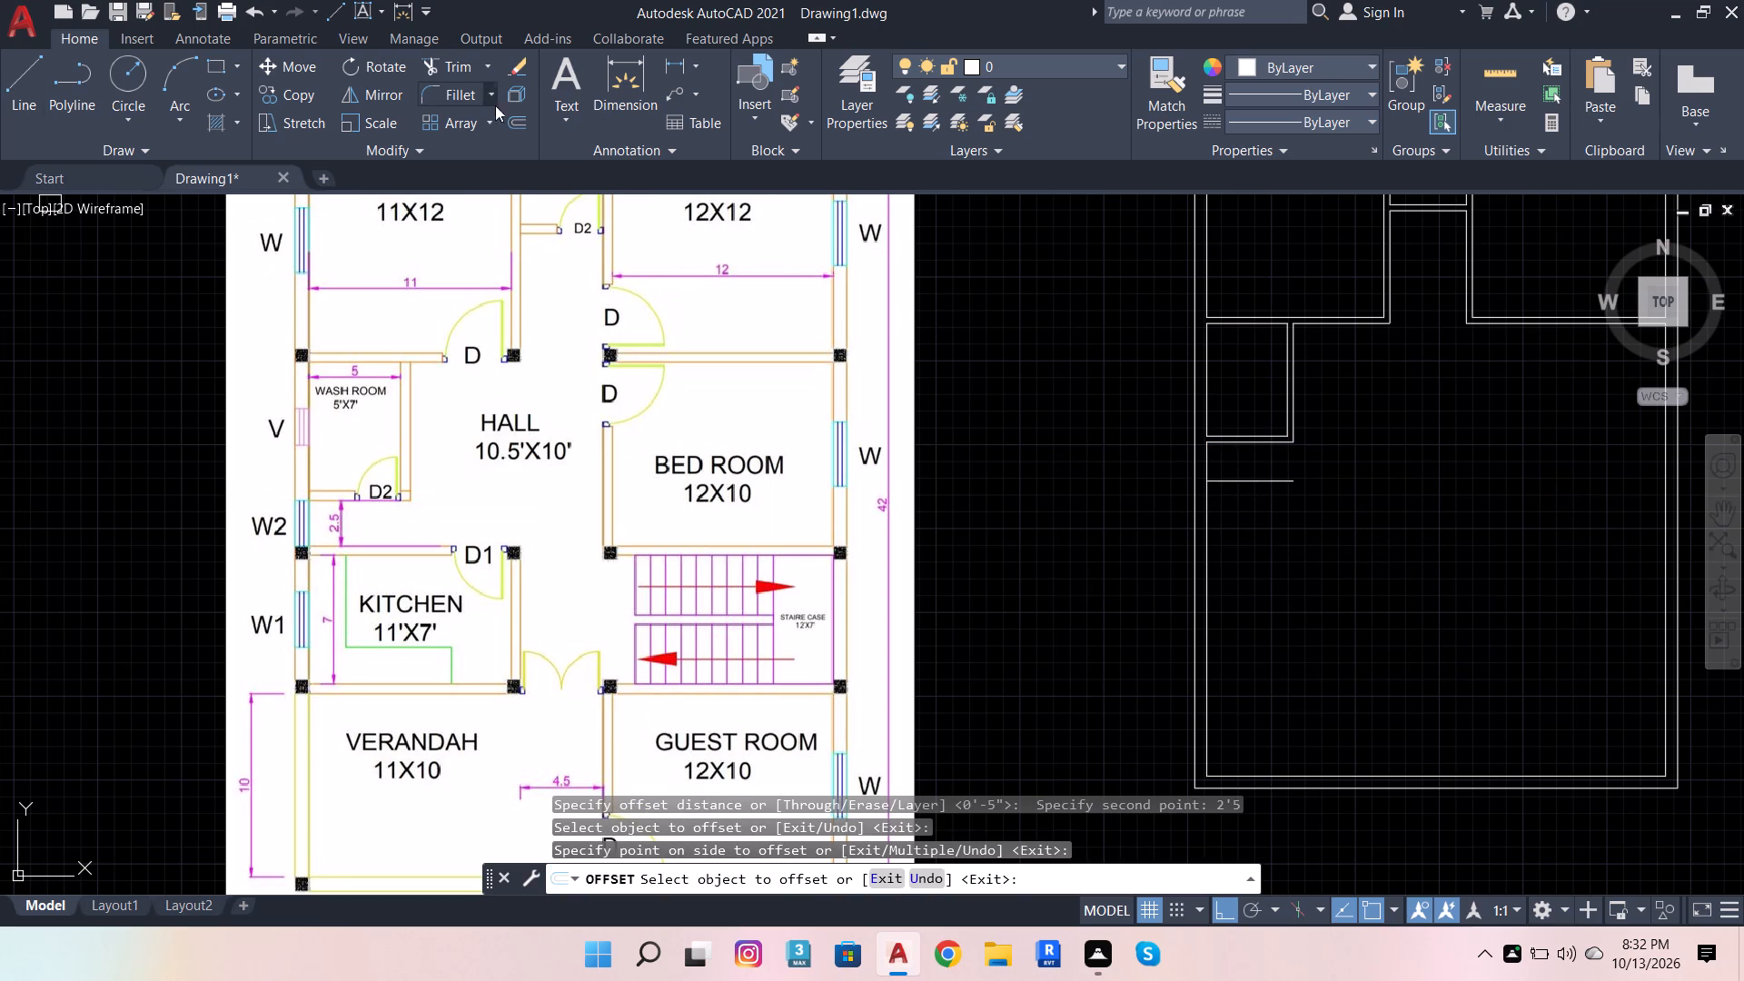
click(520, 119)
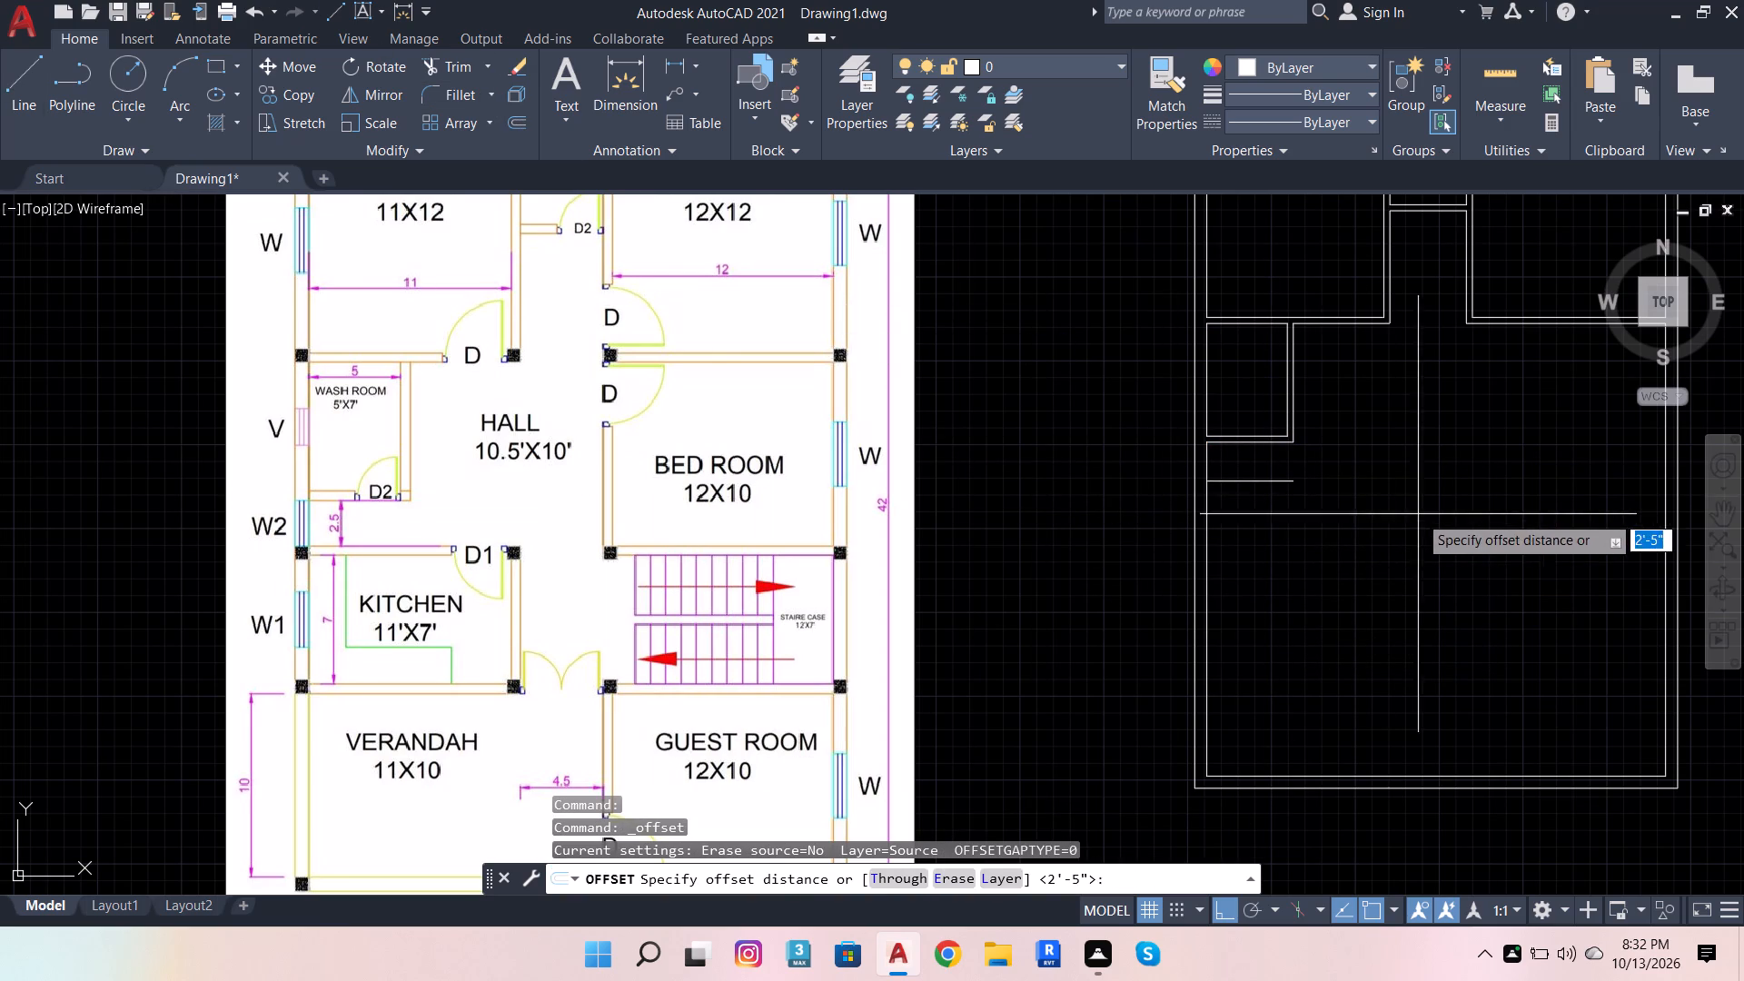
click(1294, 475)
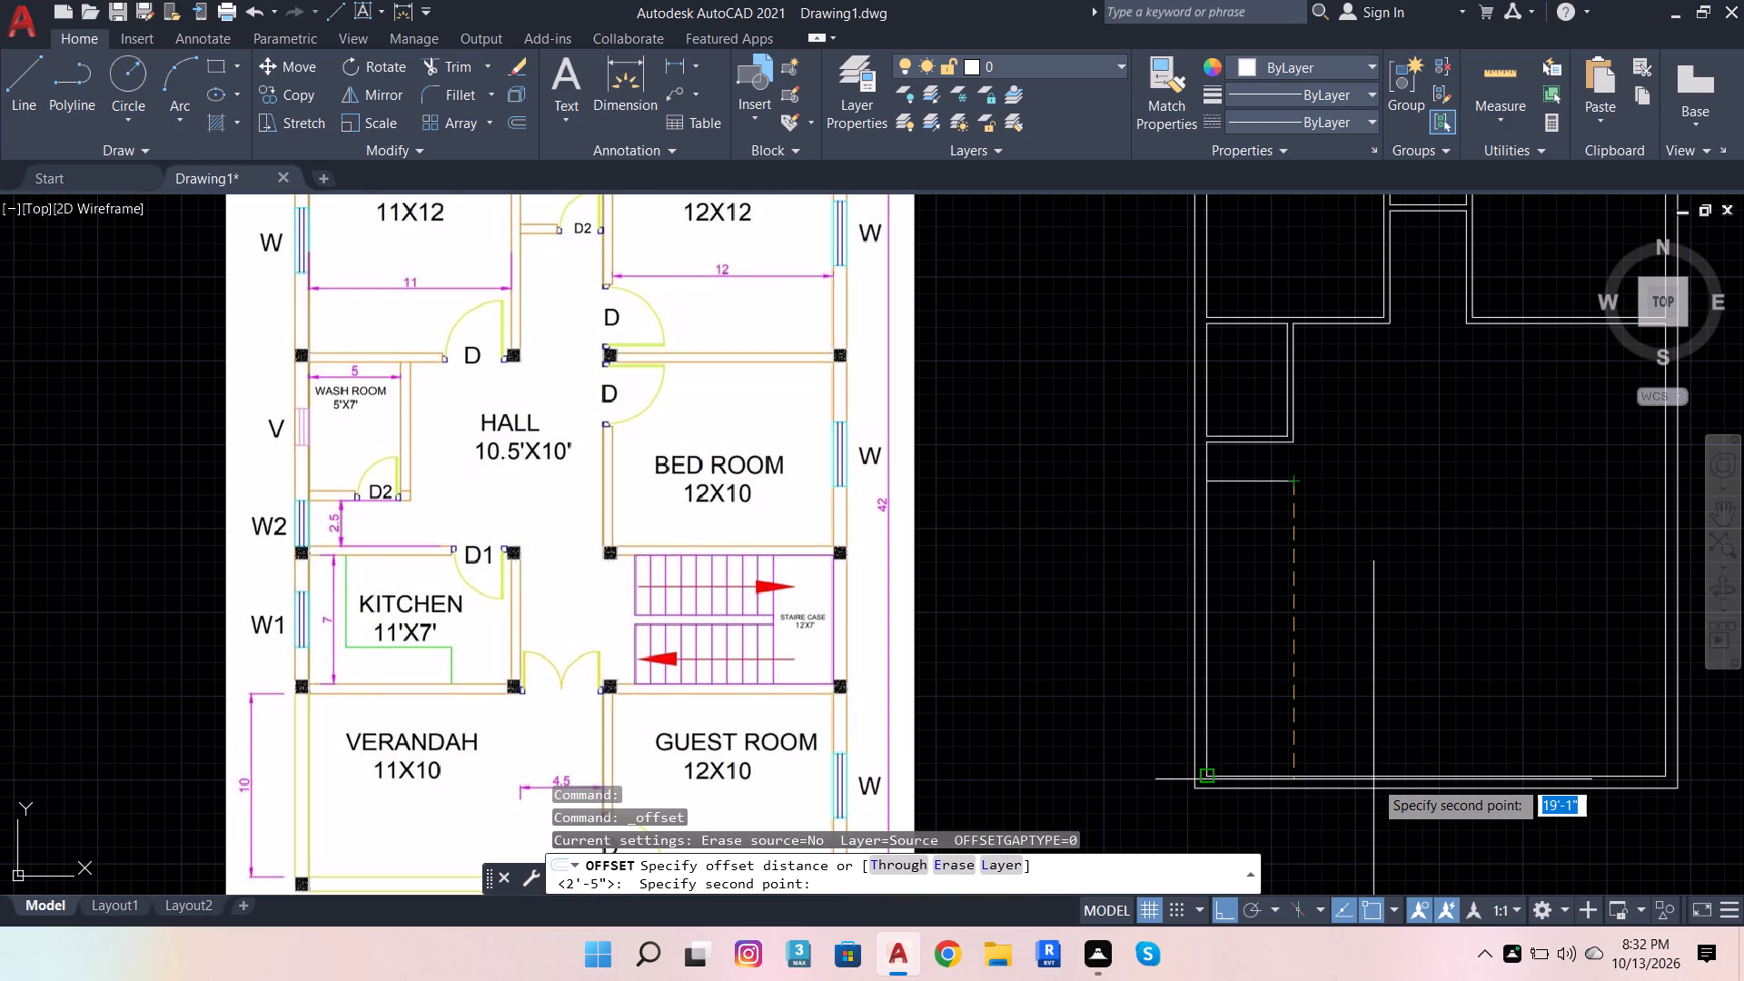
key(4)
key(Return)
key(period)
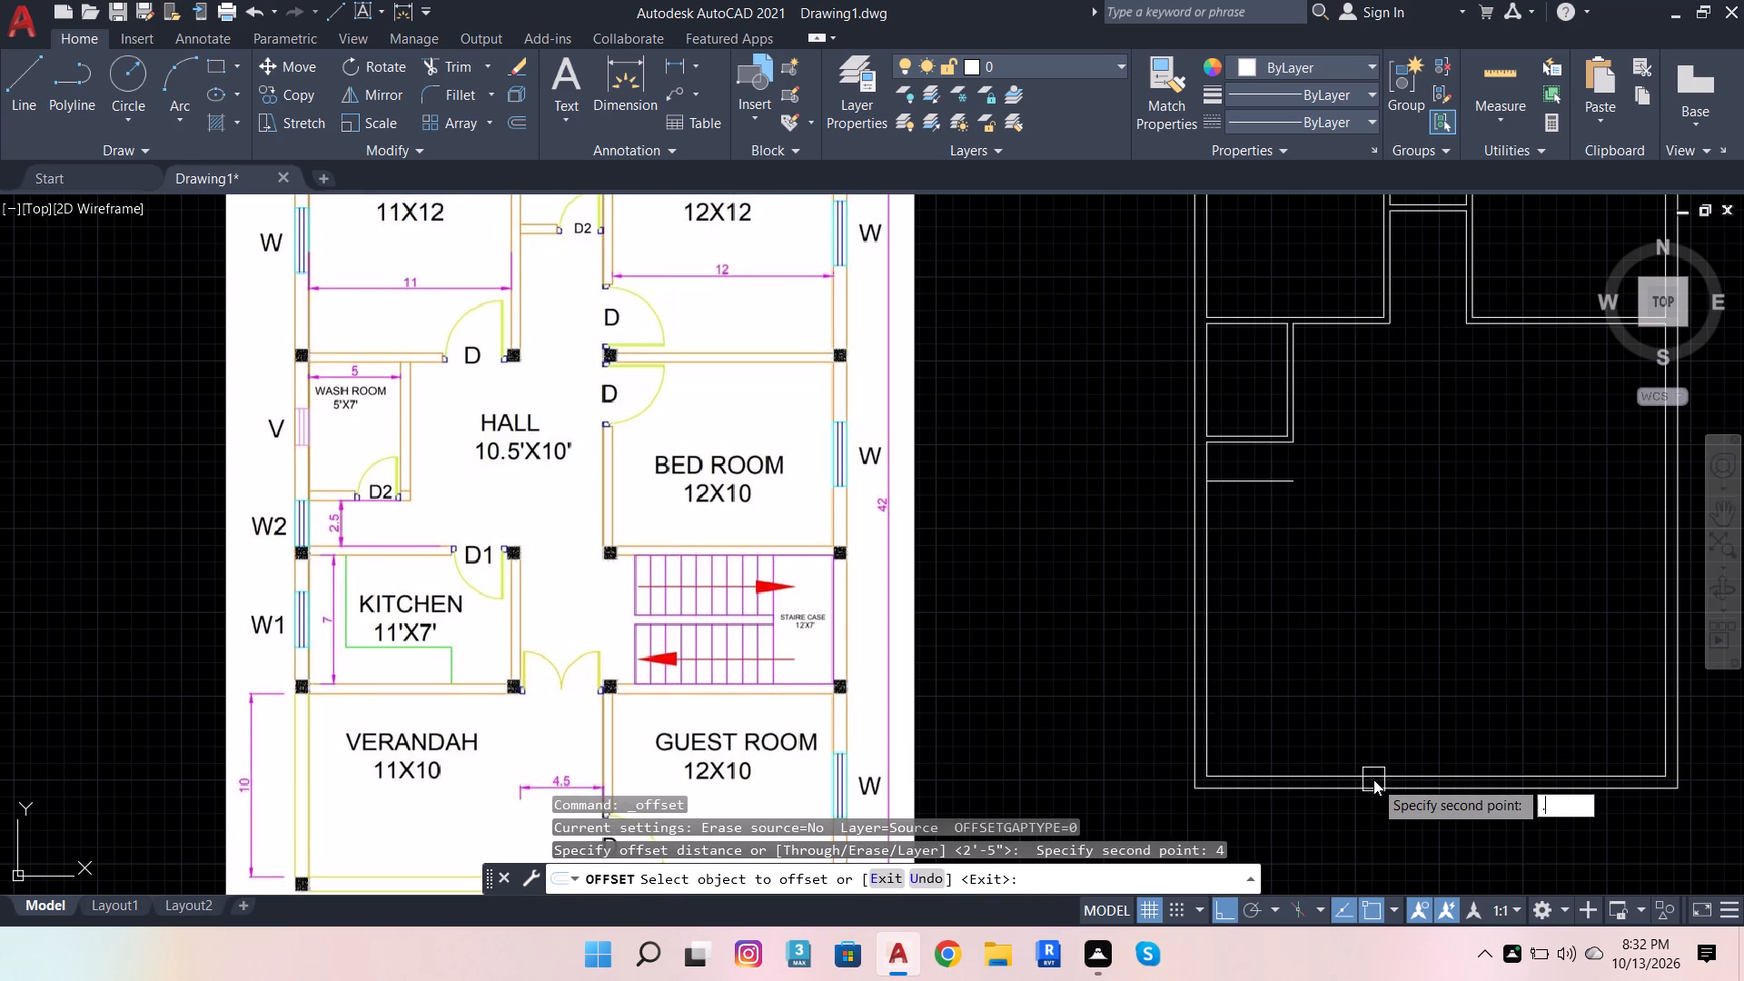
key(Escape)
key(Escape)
Offset the passage's lower line 4.5" downwards to give the kitchen's upper wall thickness.
click(1279, 487)
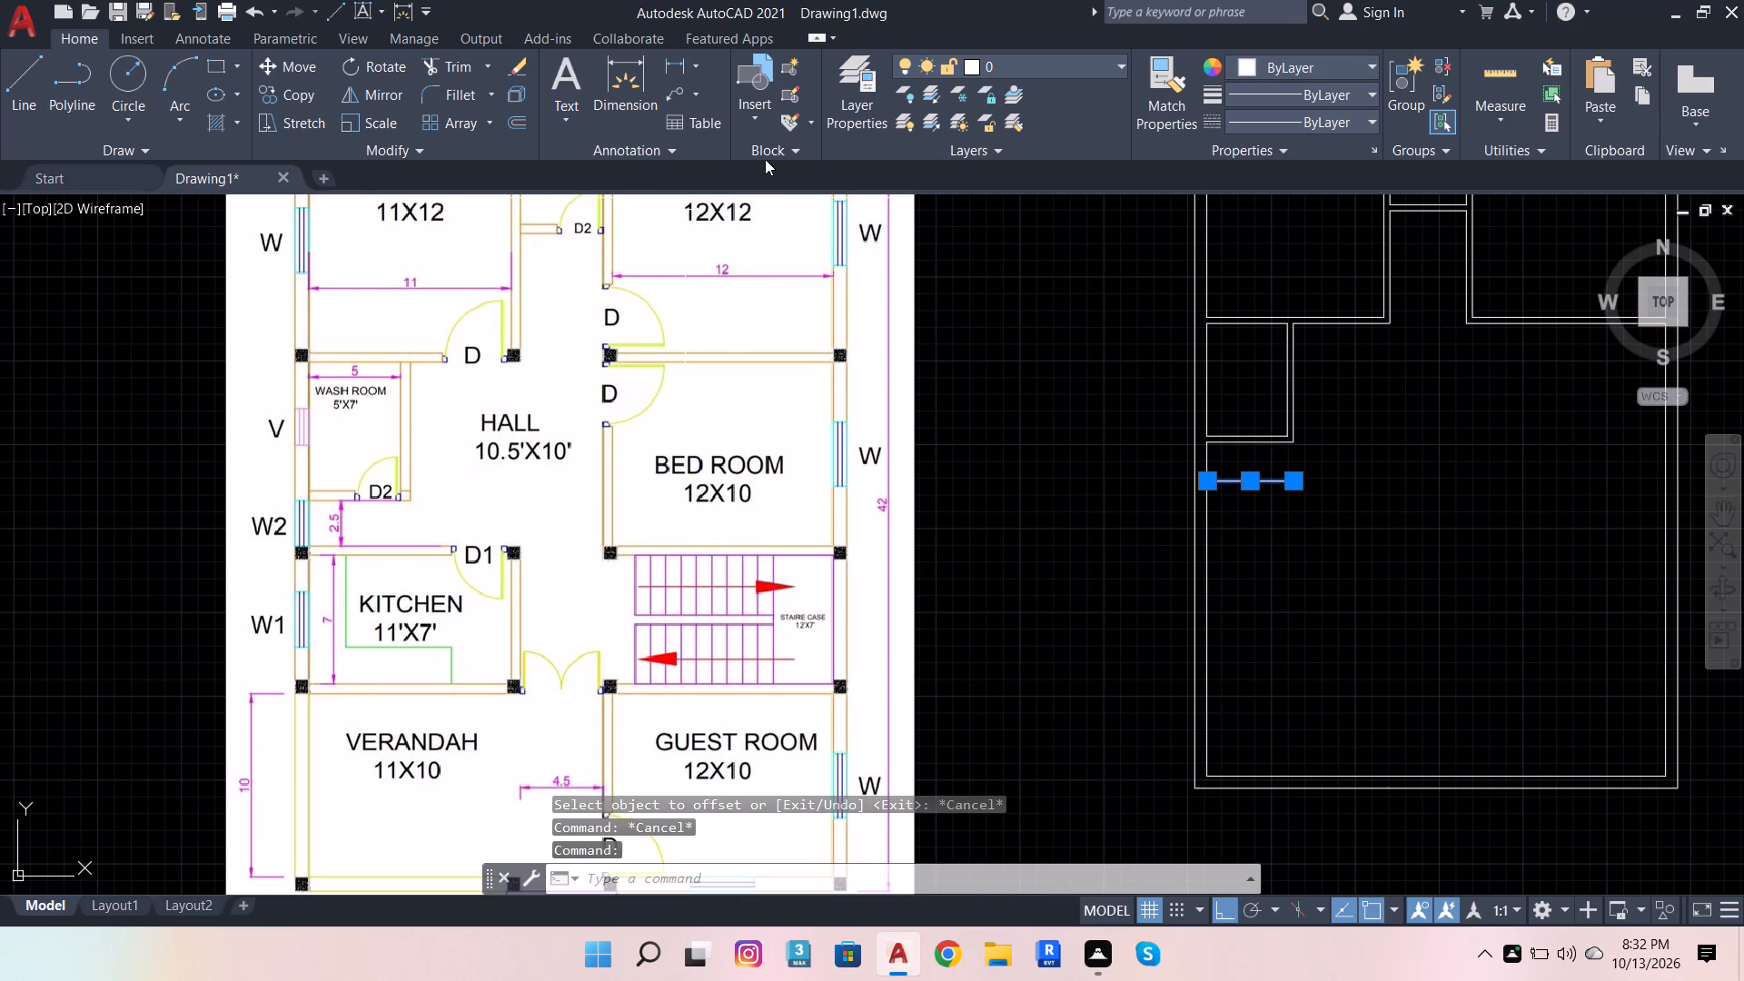
click(517, 114)
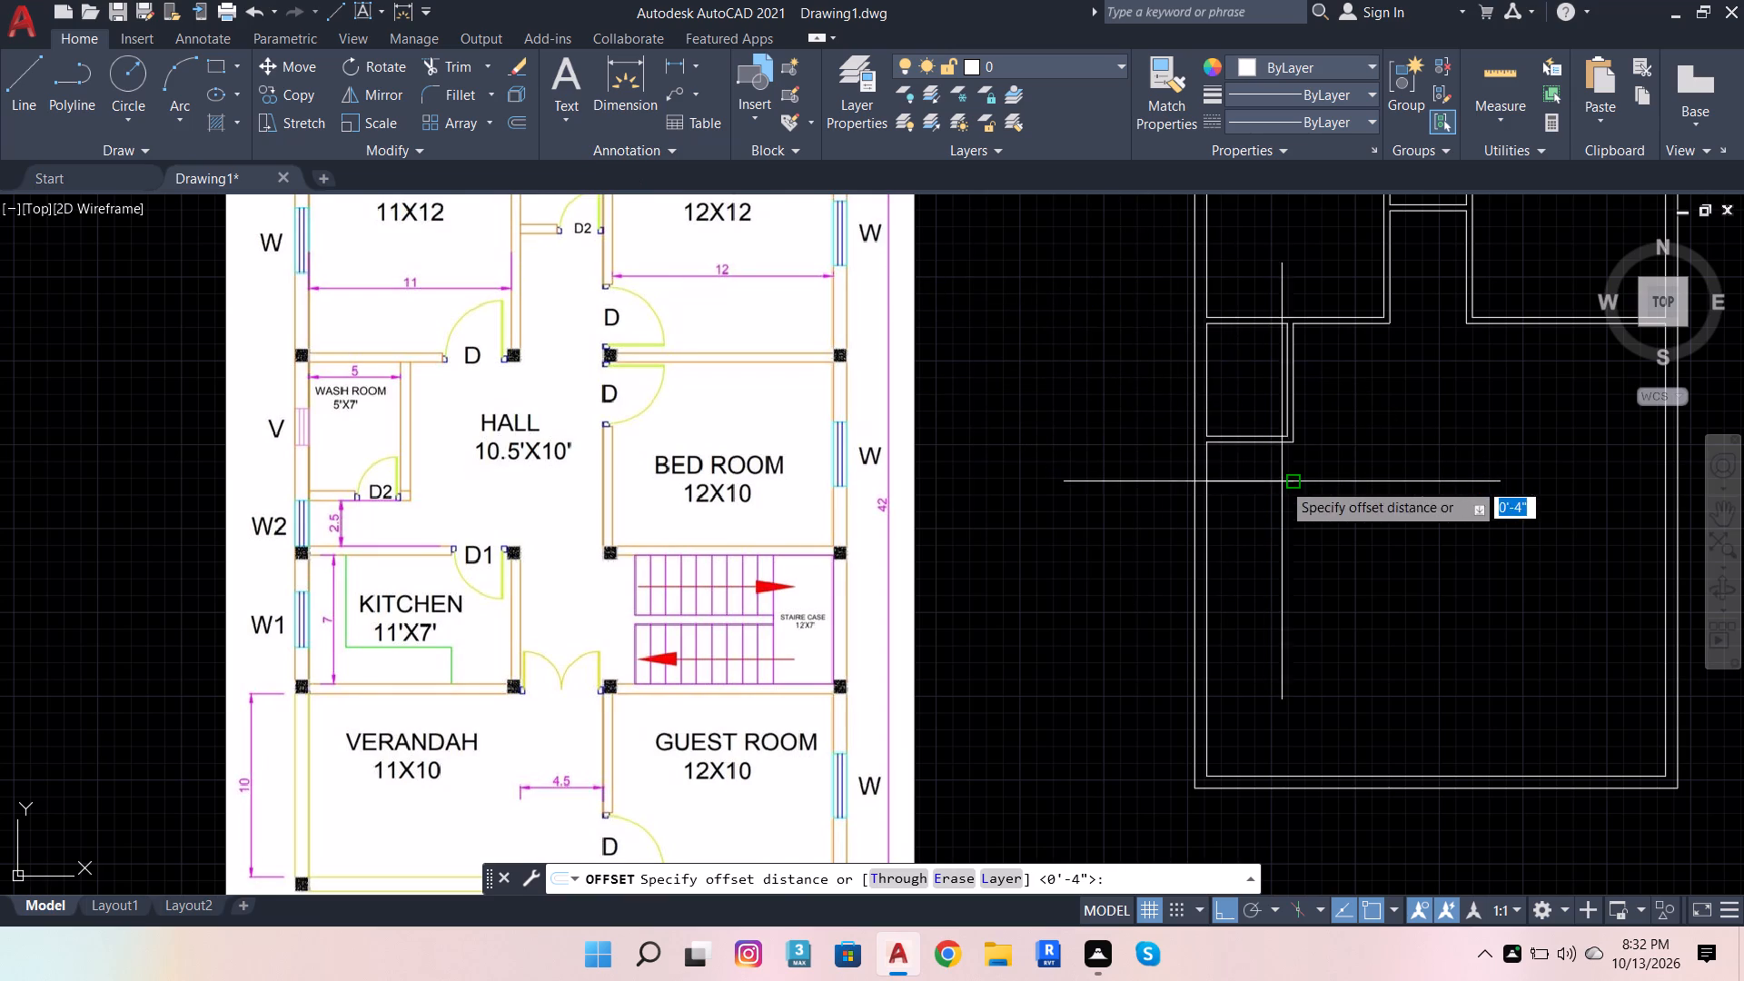
click(1283, 482)
text(4.5)
key(Return)
click(1343, 708)
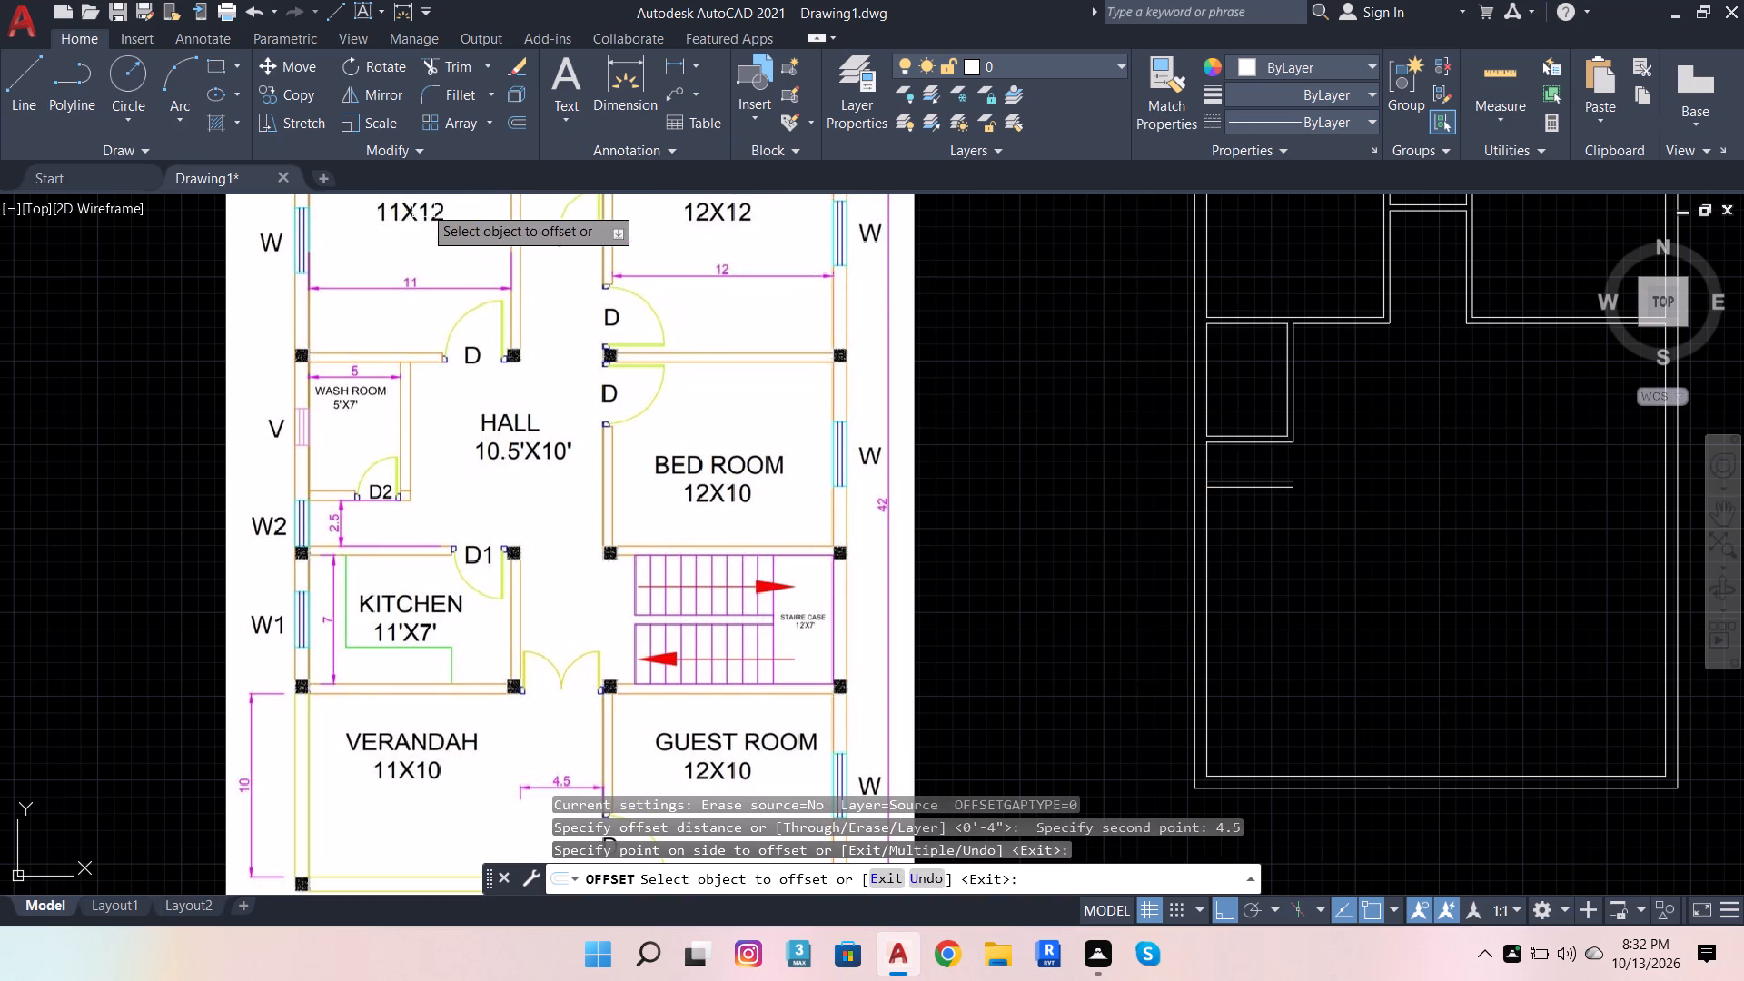
Offset the lower line of the kitchen's upper wall 7' downwards for the kitchen's depth.
click(513, 114)
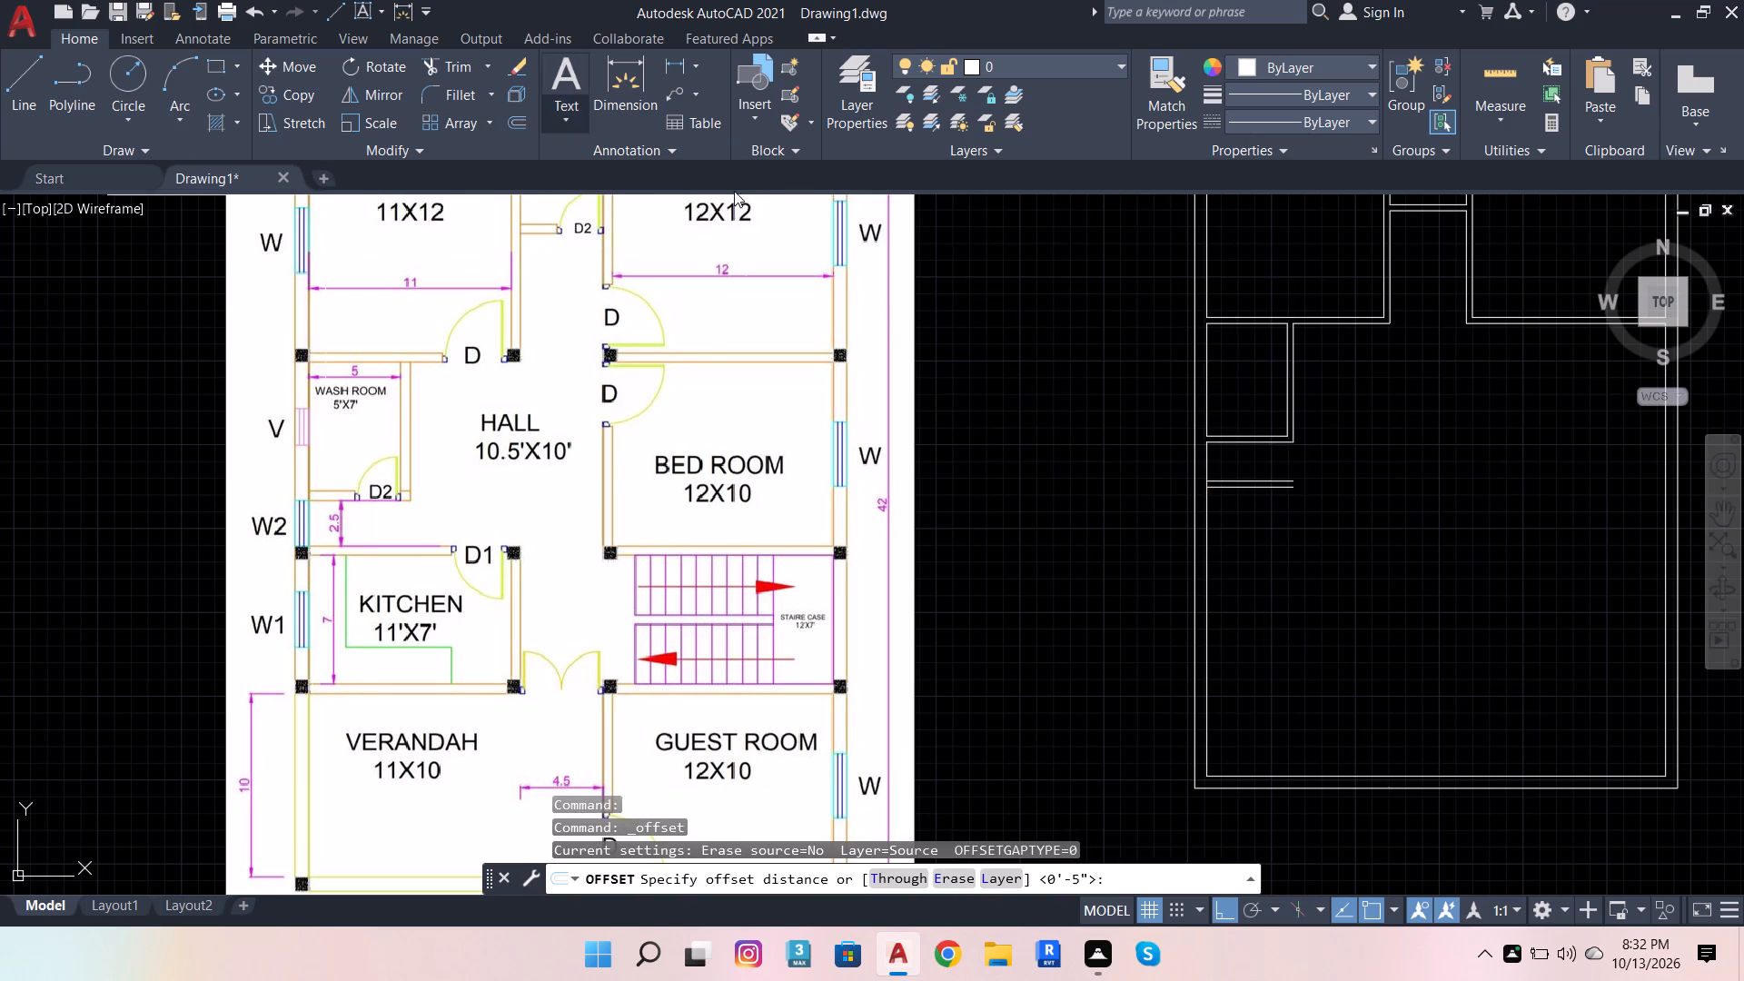
click(1293, 493)
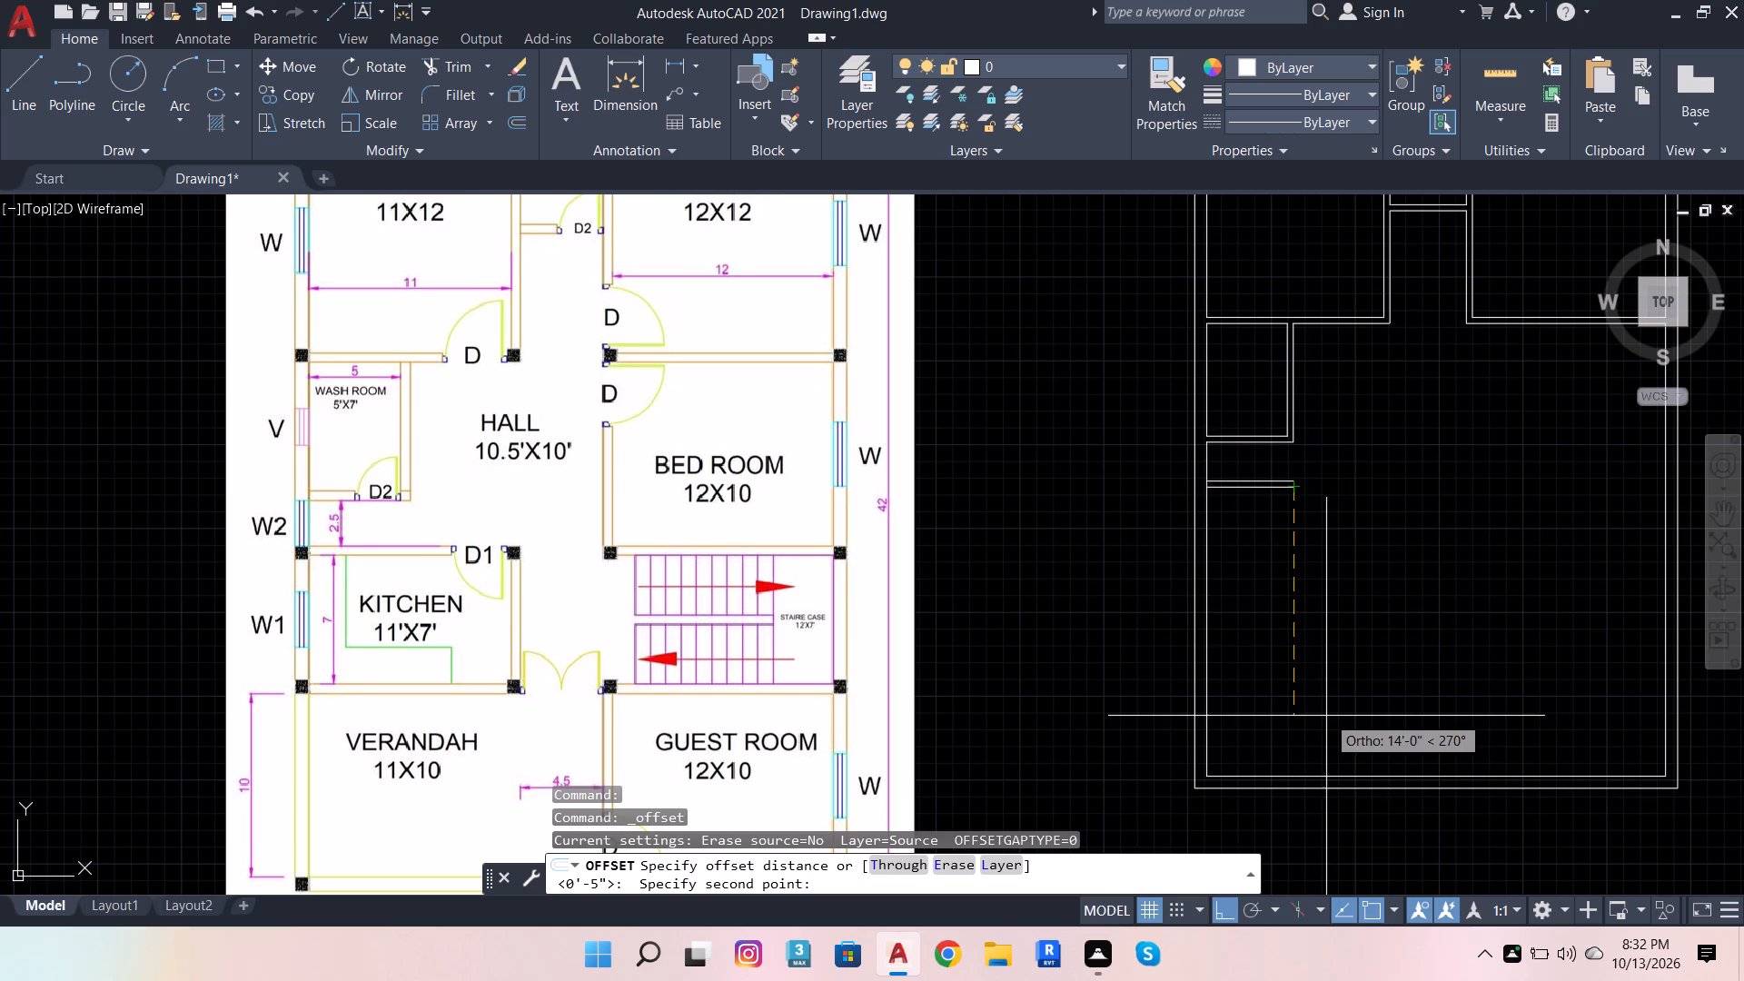
text(7')
key(Return)
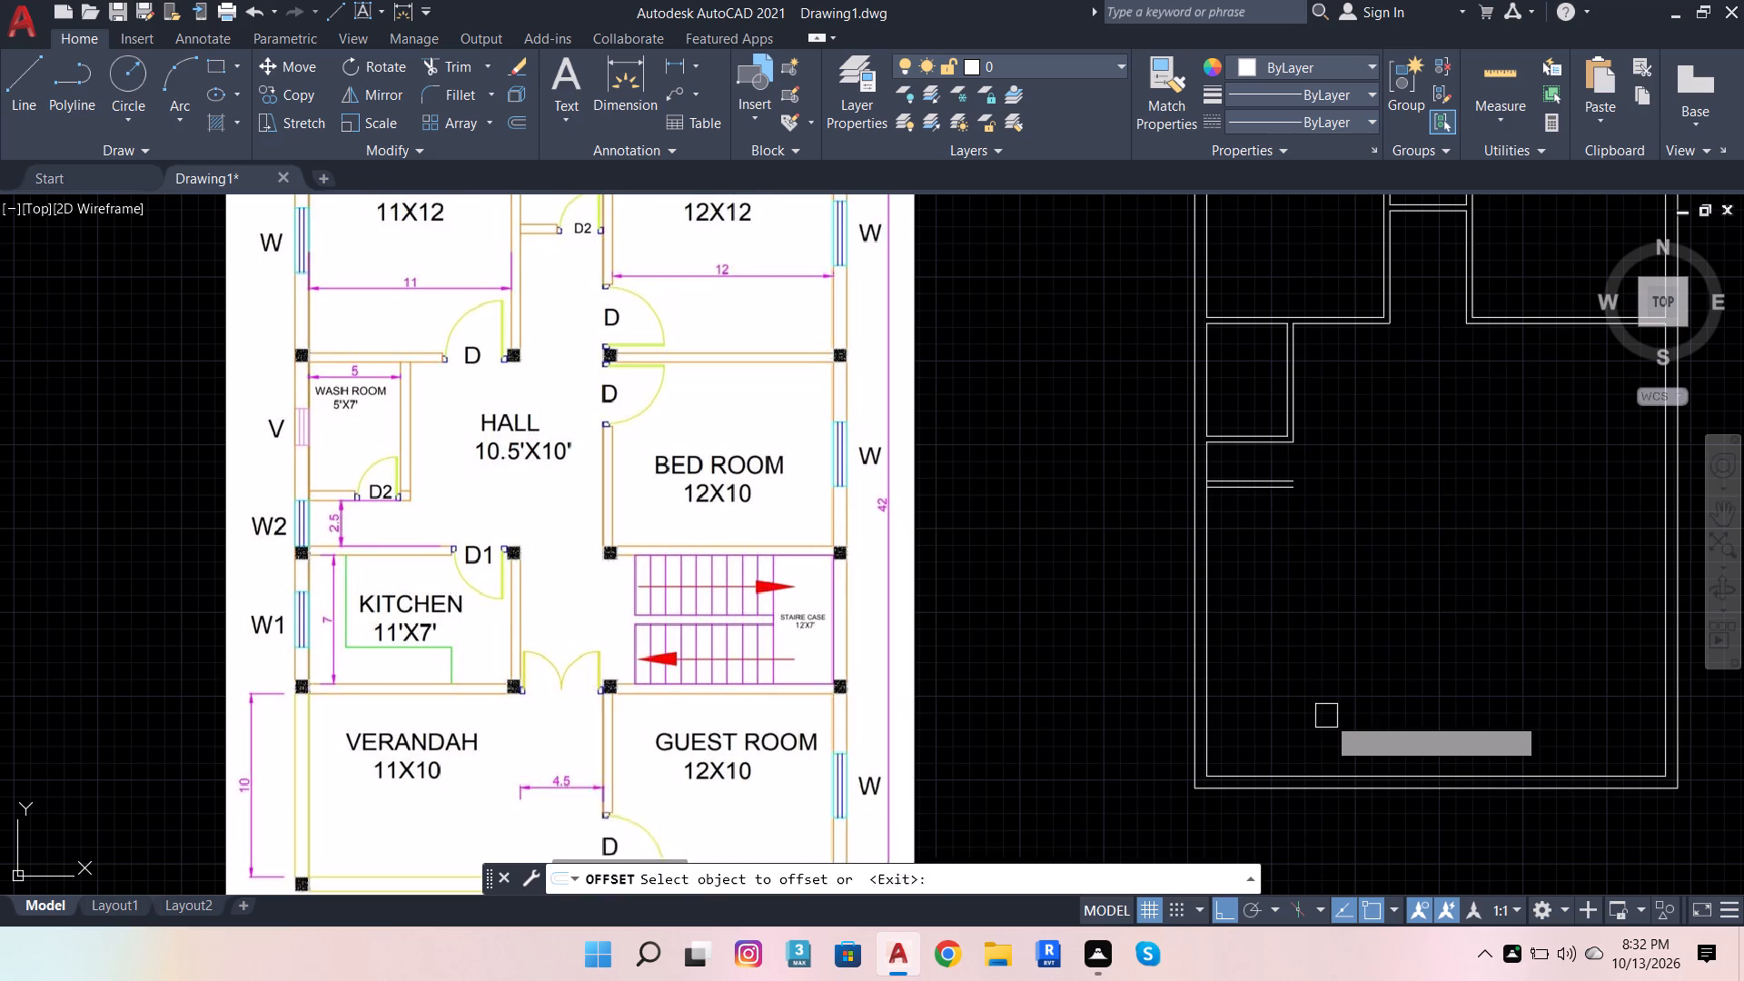
click(1279, 499)
click(1291, 660)
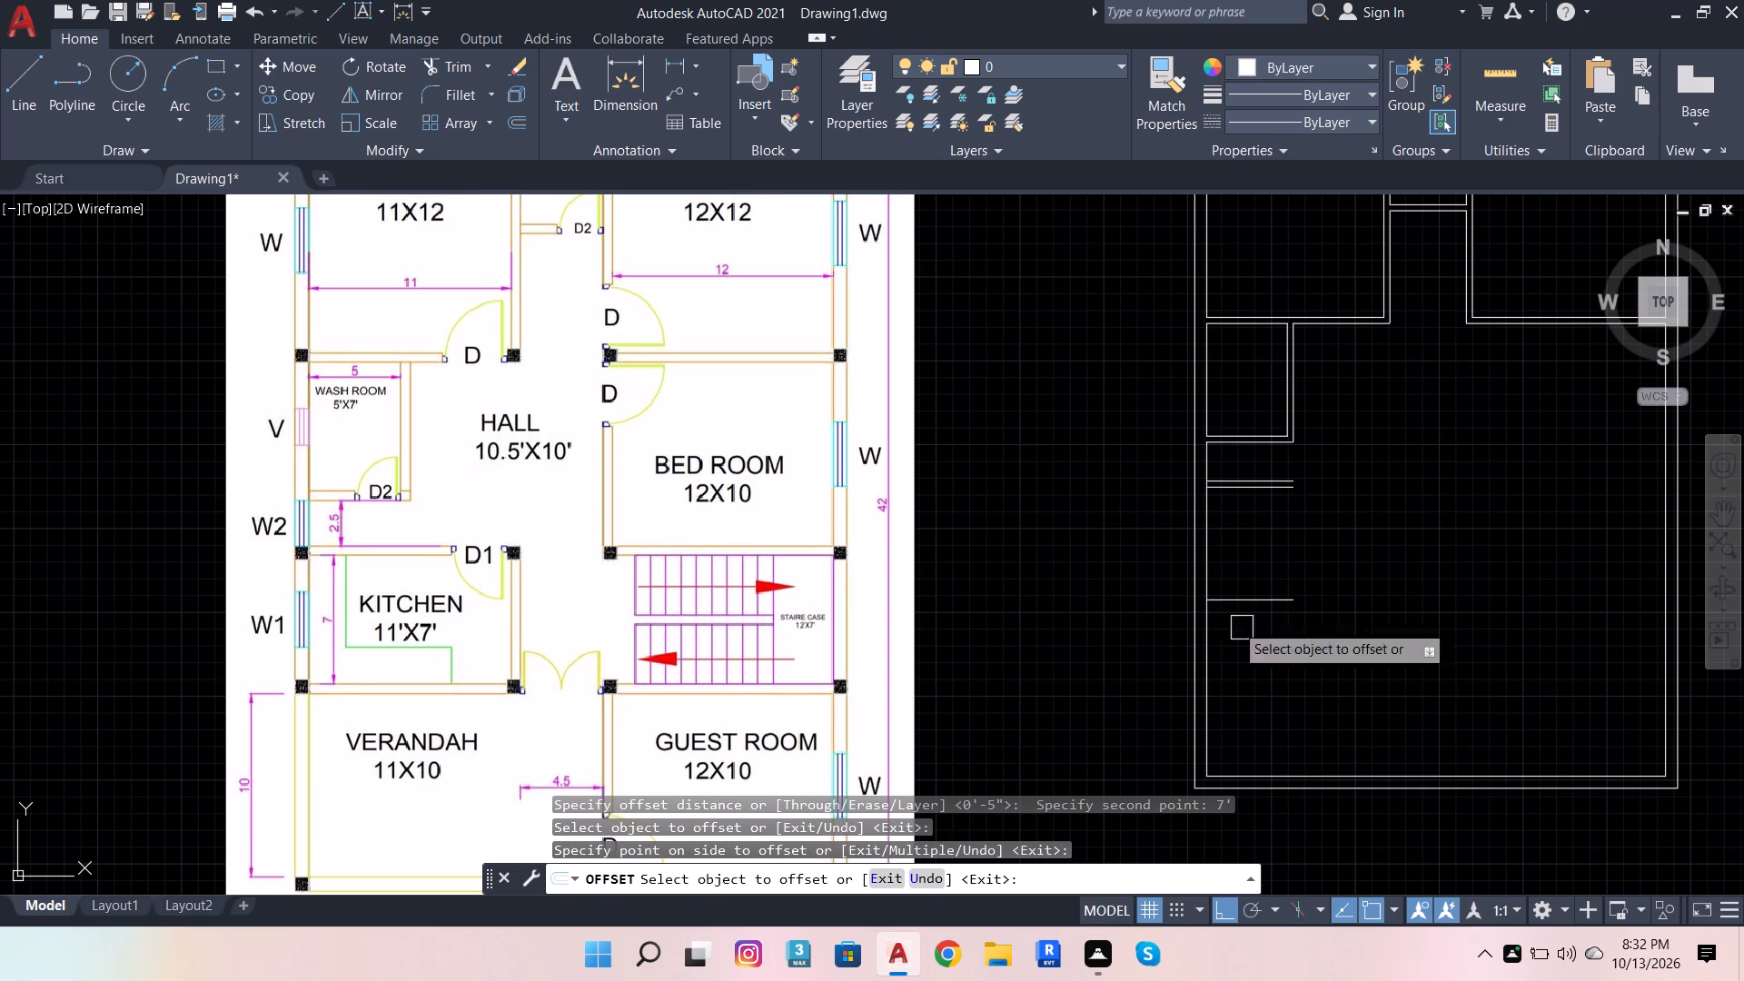
Offset the kitchen's lower line downwards by the same 7' distance.
scroll(1035, 522, down, 2)
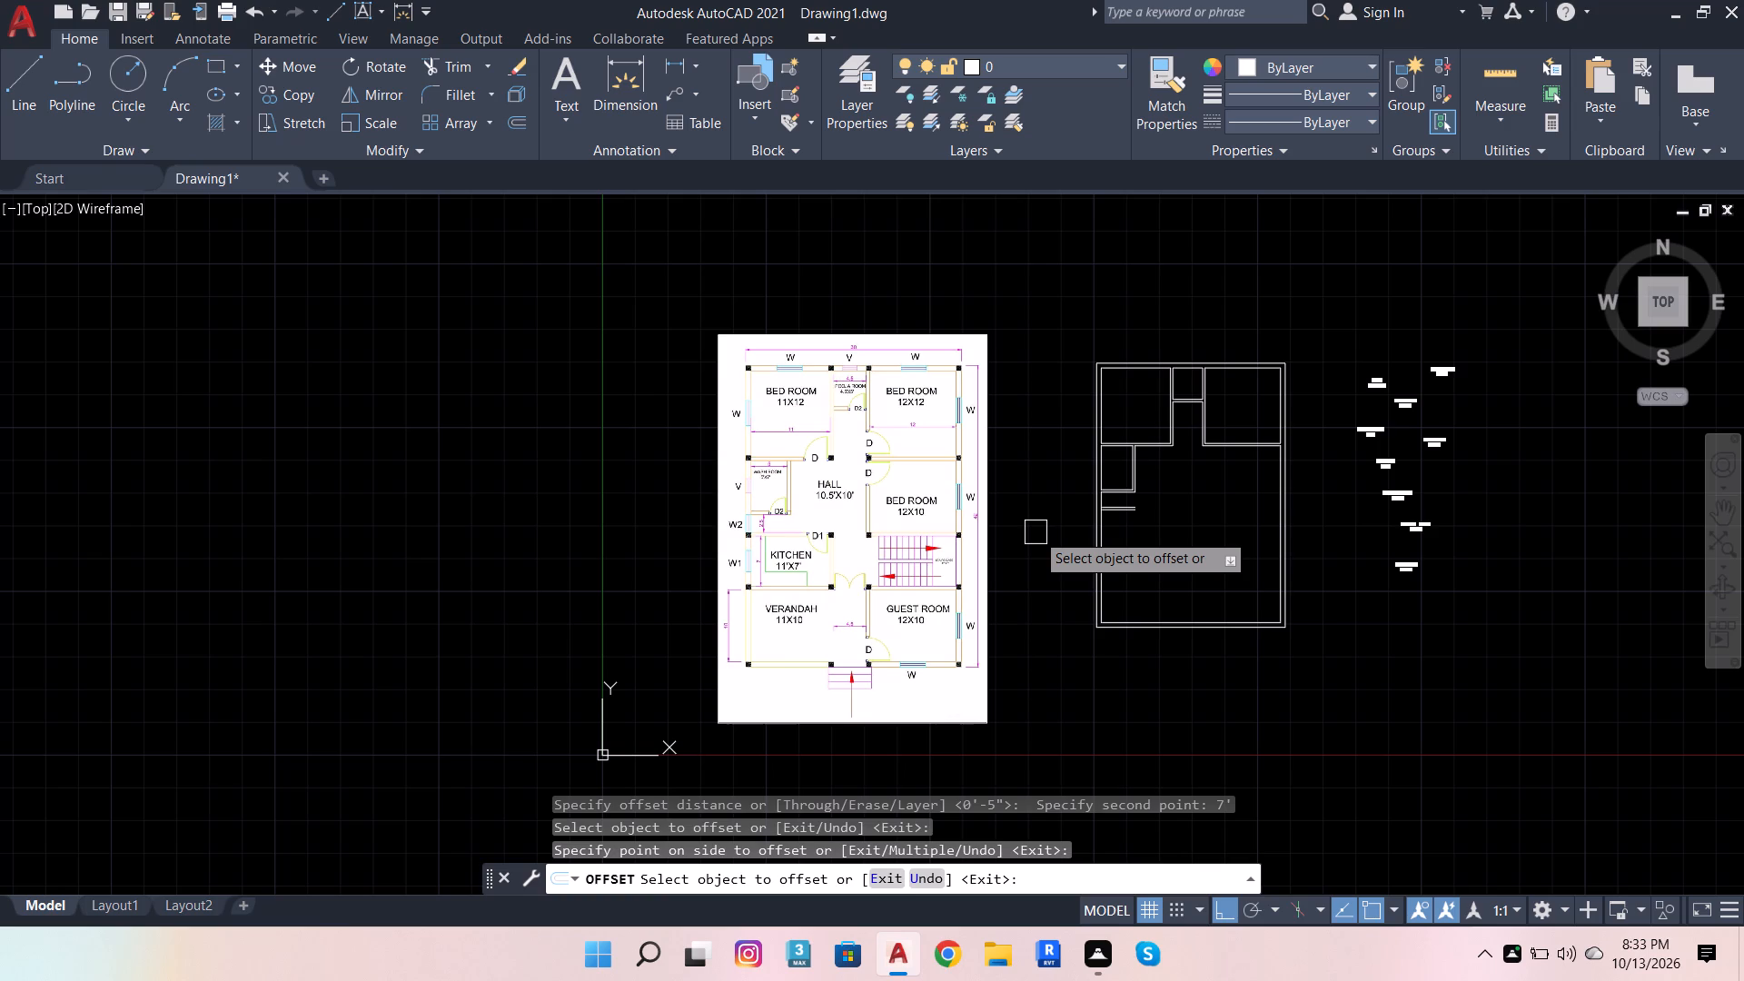
scroll(1165, 578, up, 3)
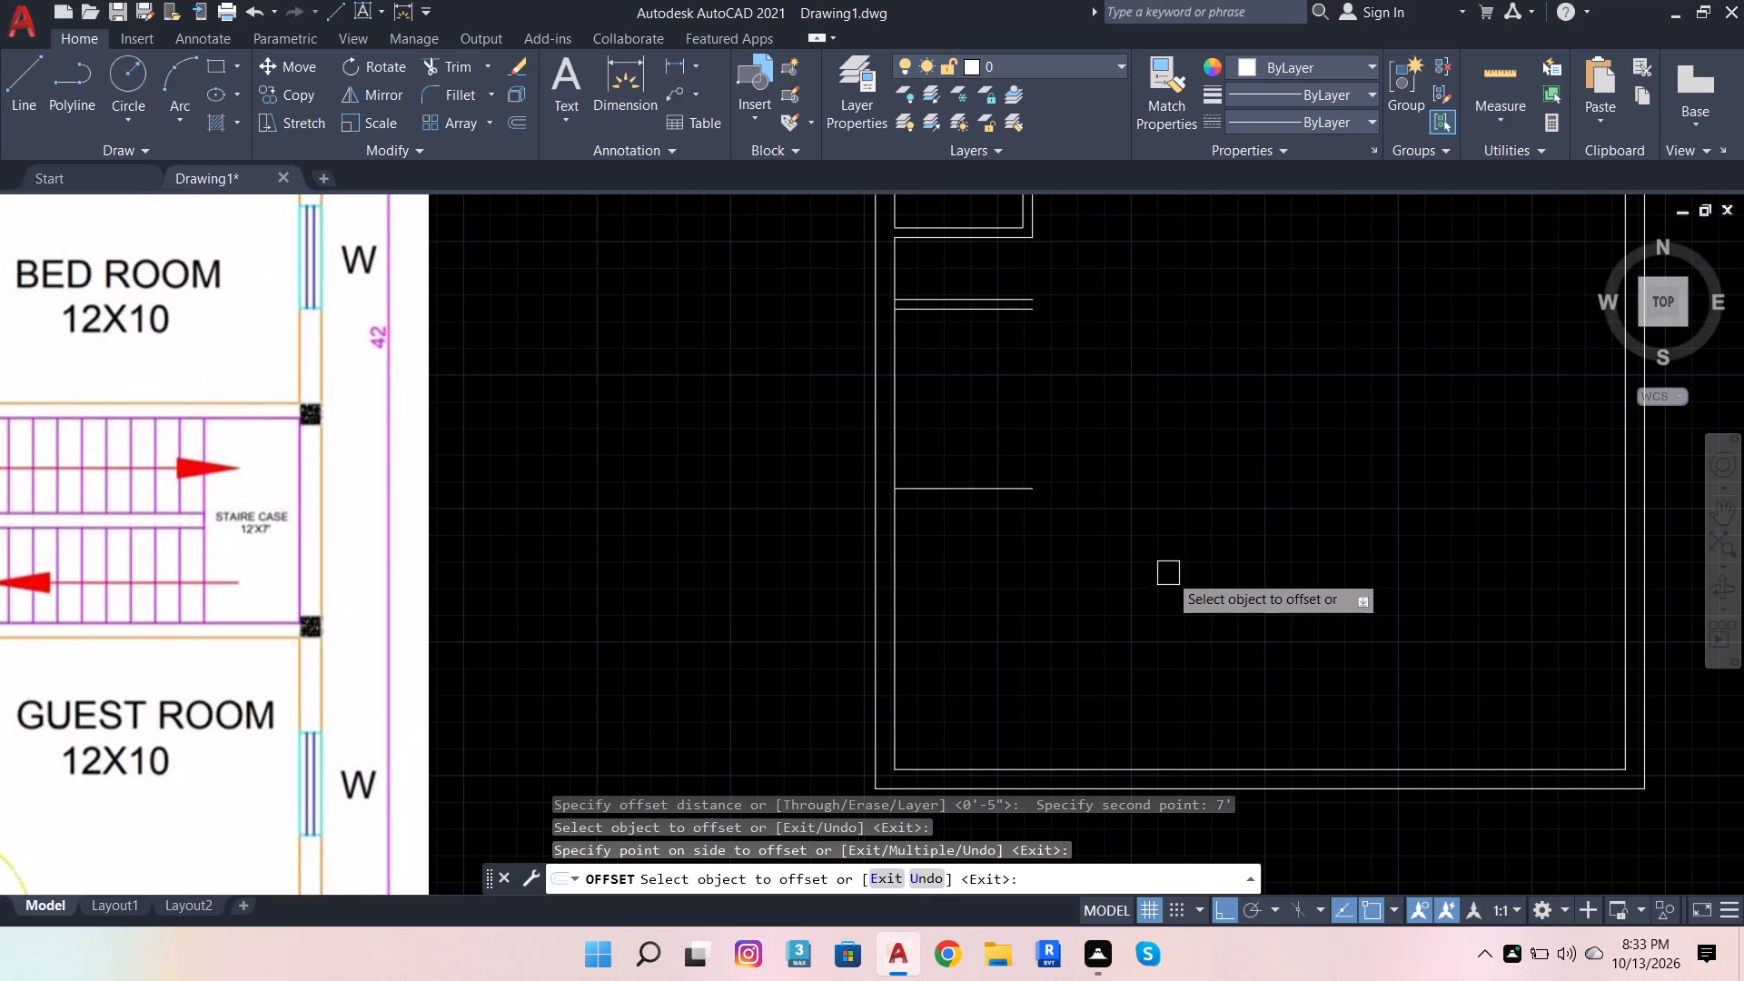
click(1016, 490)
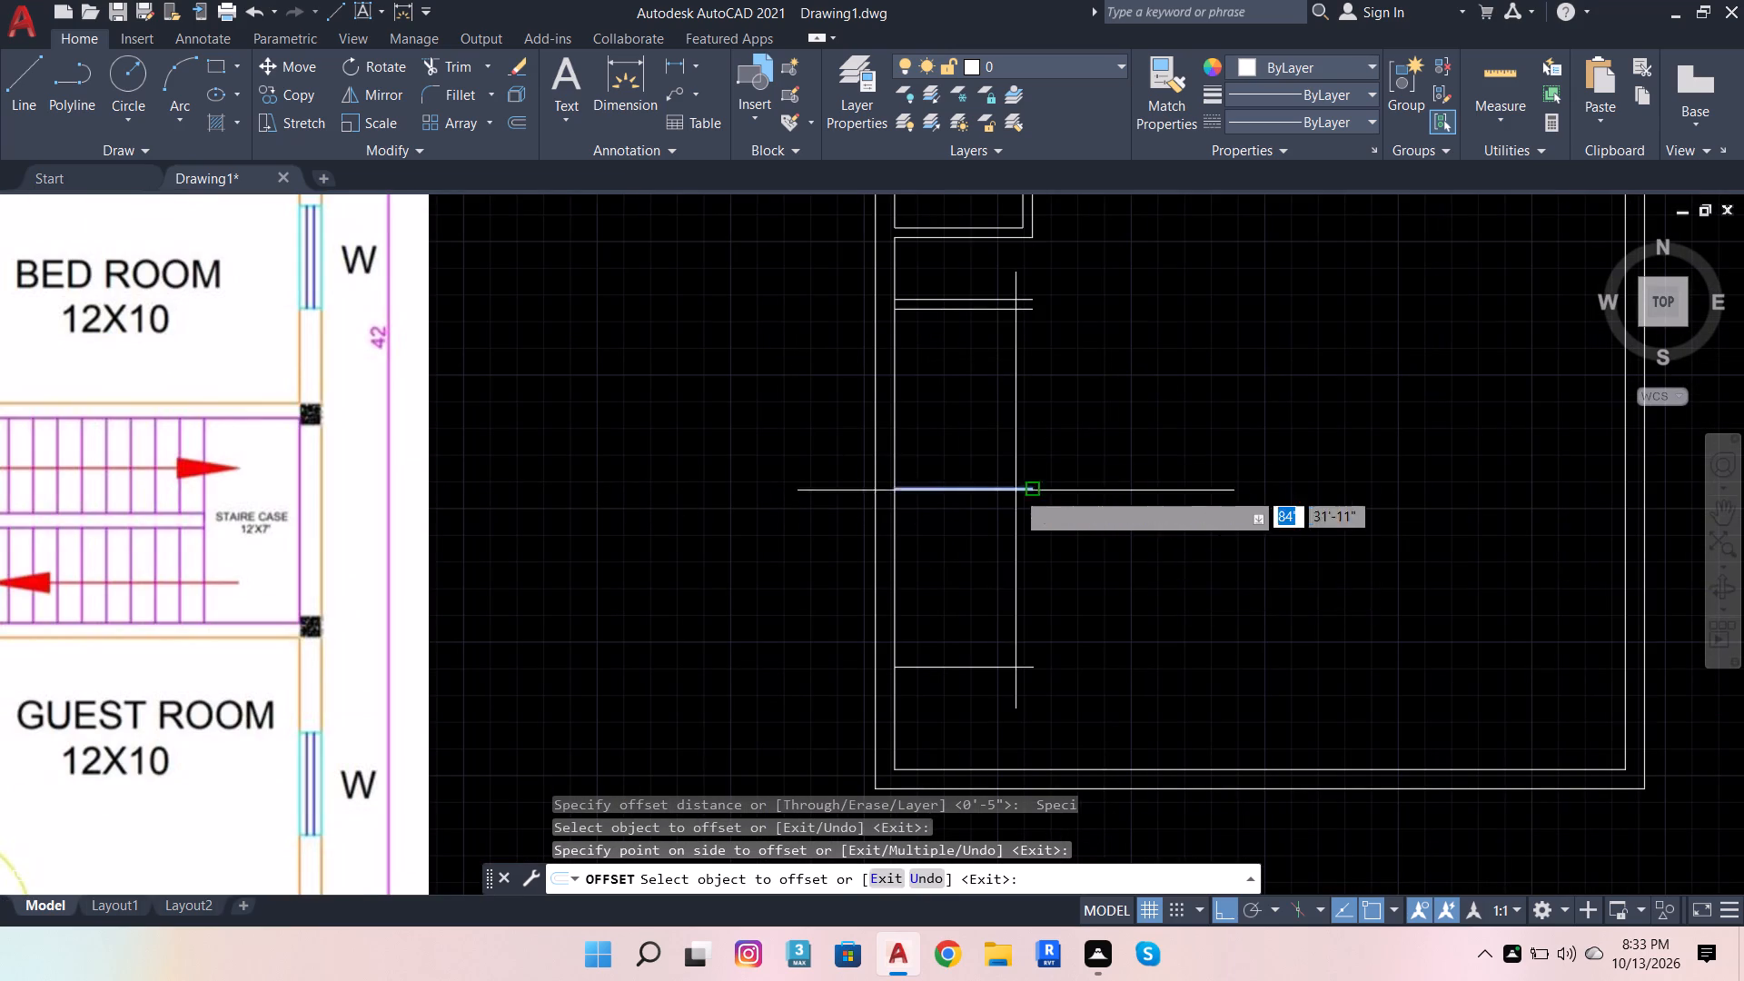
click(980, 632)
key(Escape)
key(Escape)
key(Escape)
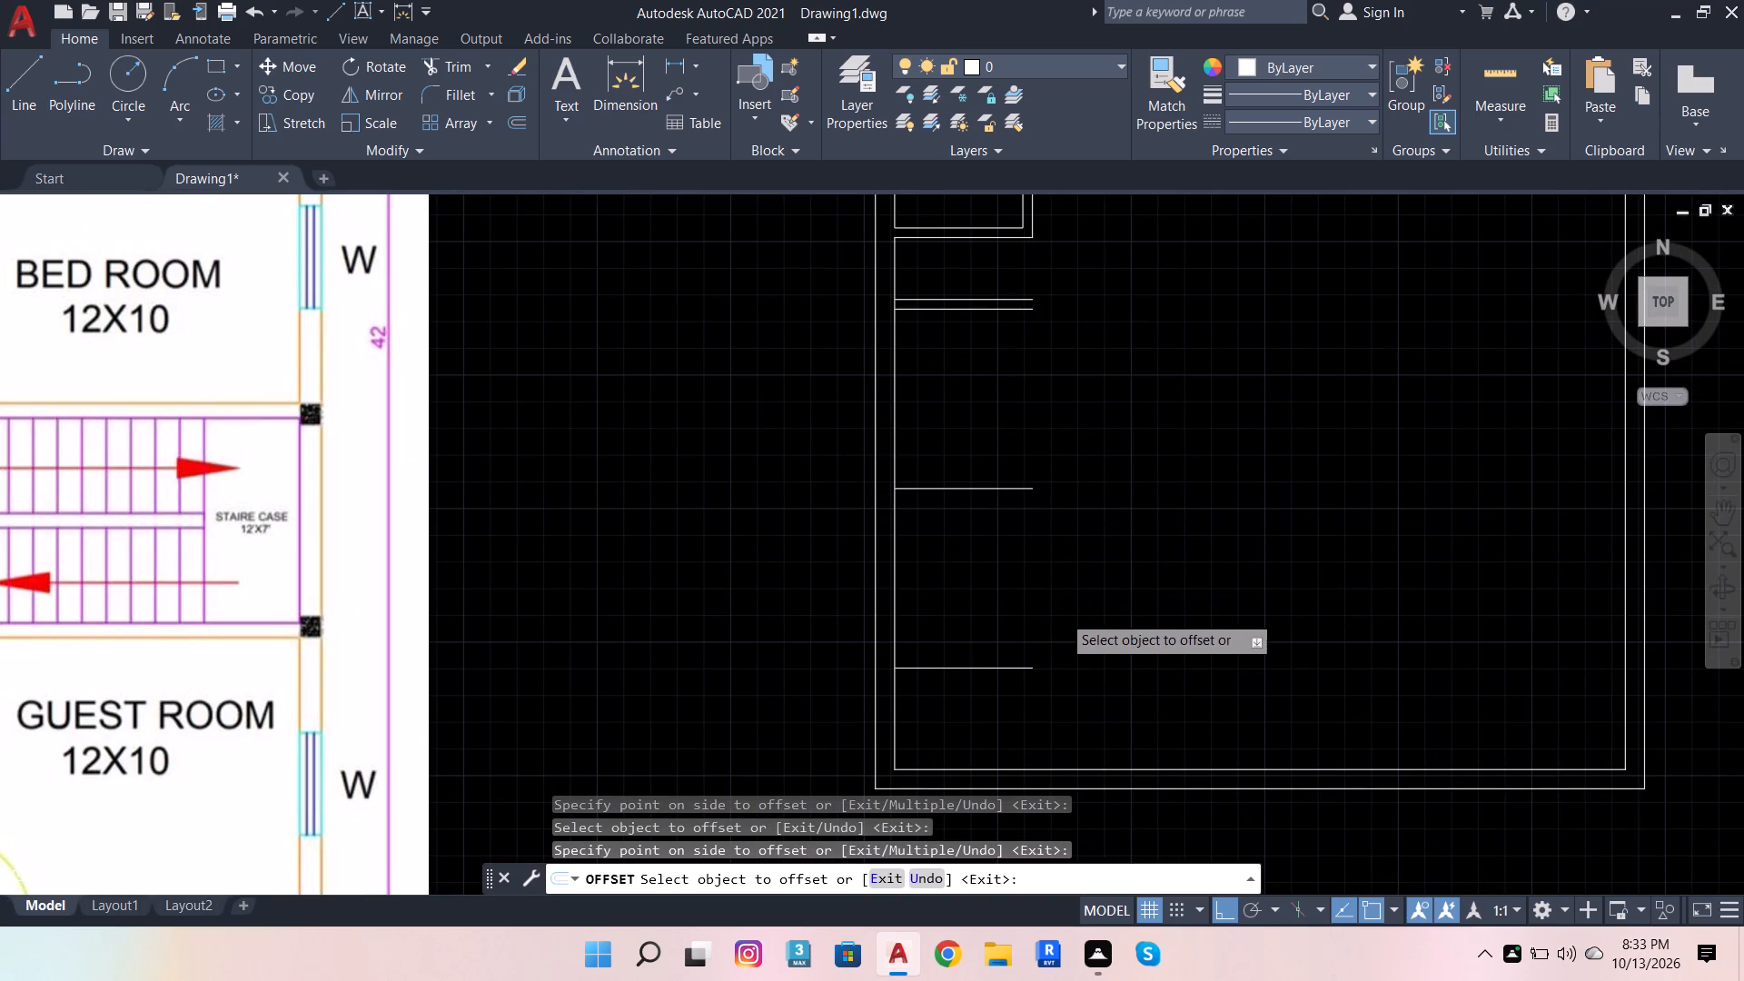
Erase the extra line offset 7' below the kitchen's lower line.
click(1020, 670)
key(Delete)
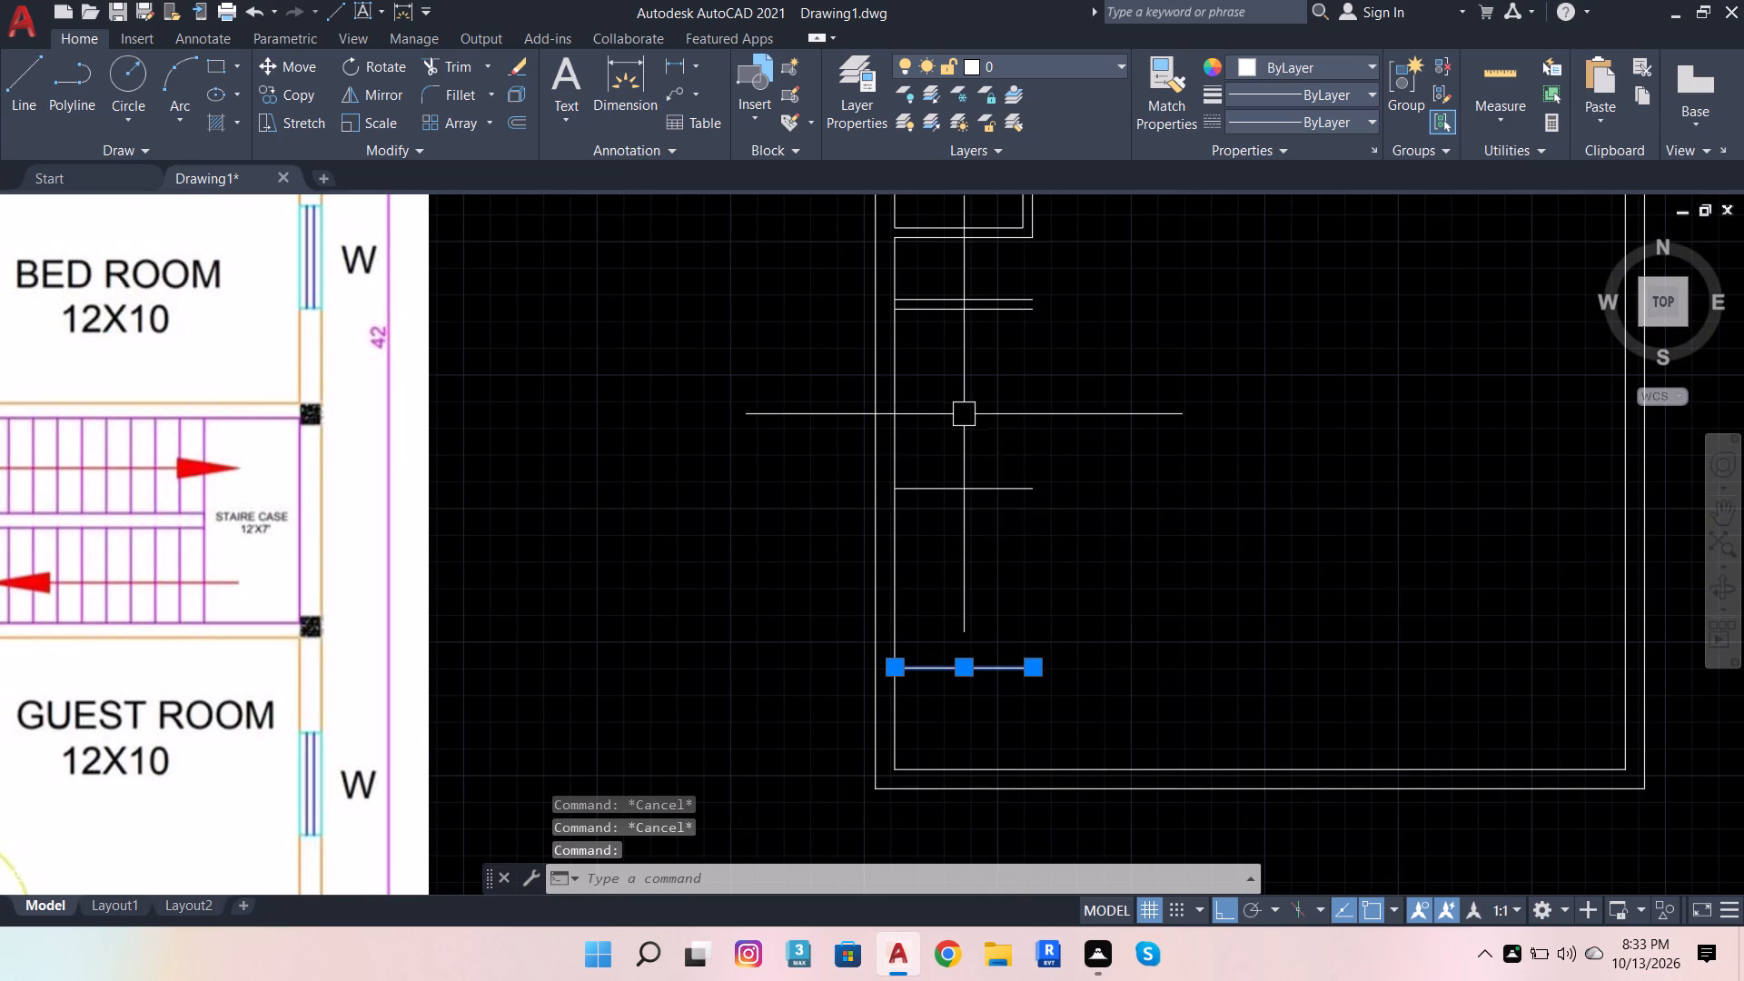
key(Delete)
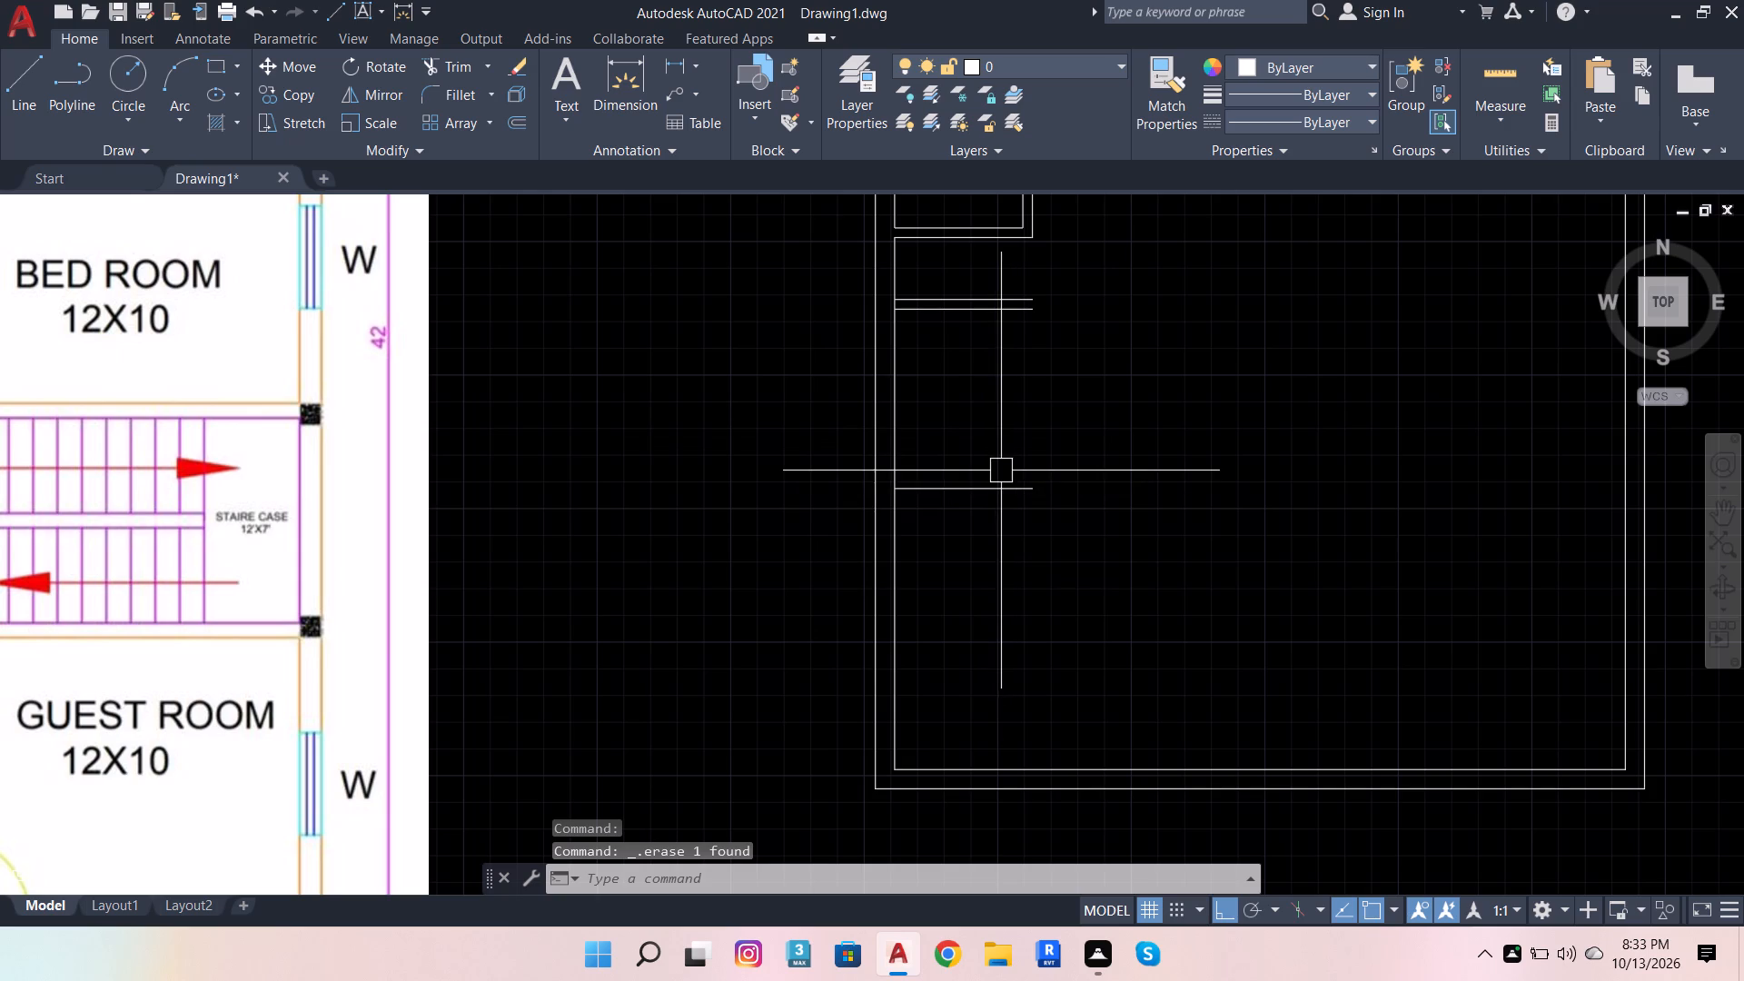
Offset the kitchen's lower line 4.5" downwards to give its lower wall thickness.
click(1002, 483)
key(o)
key(Return)
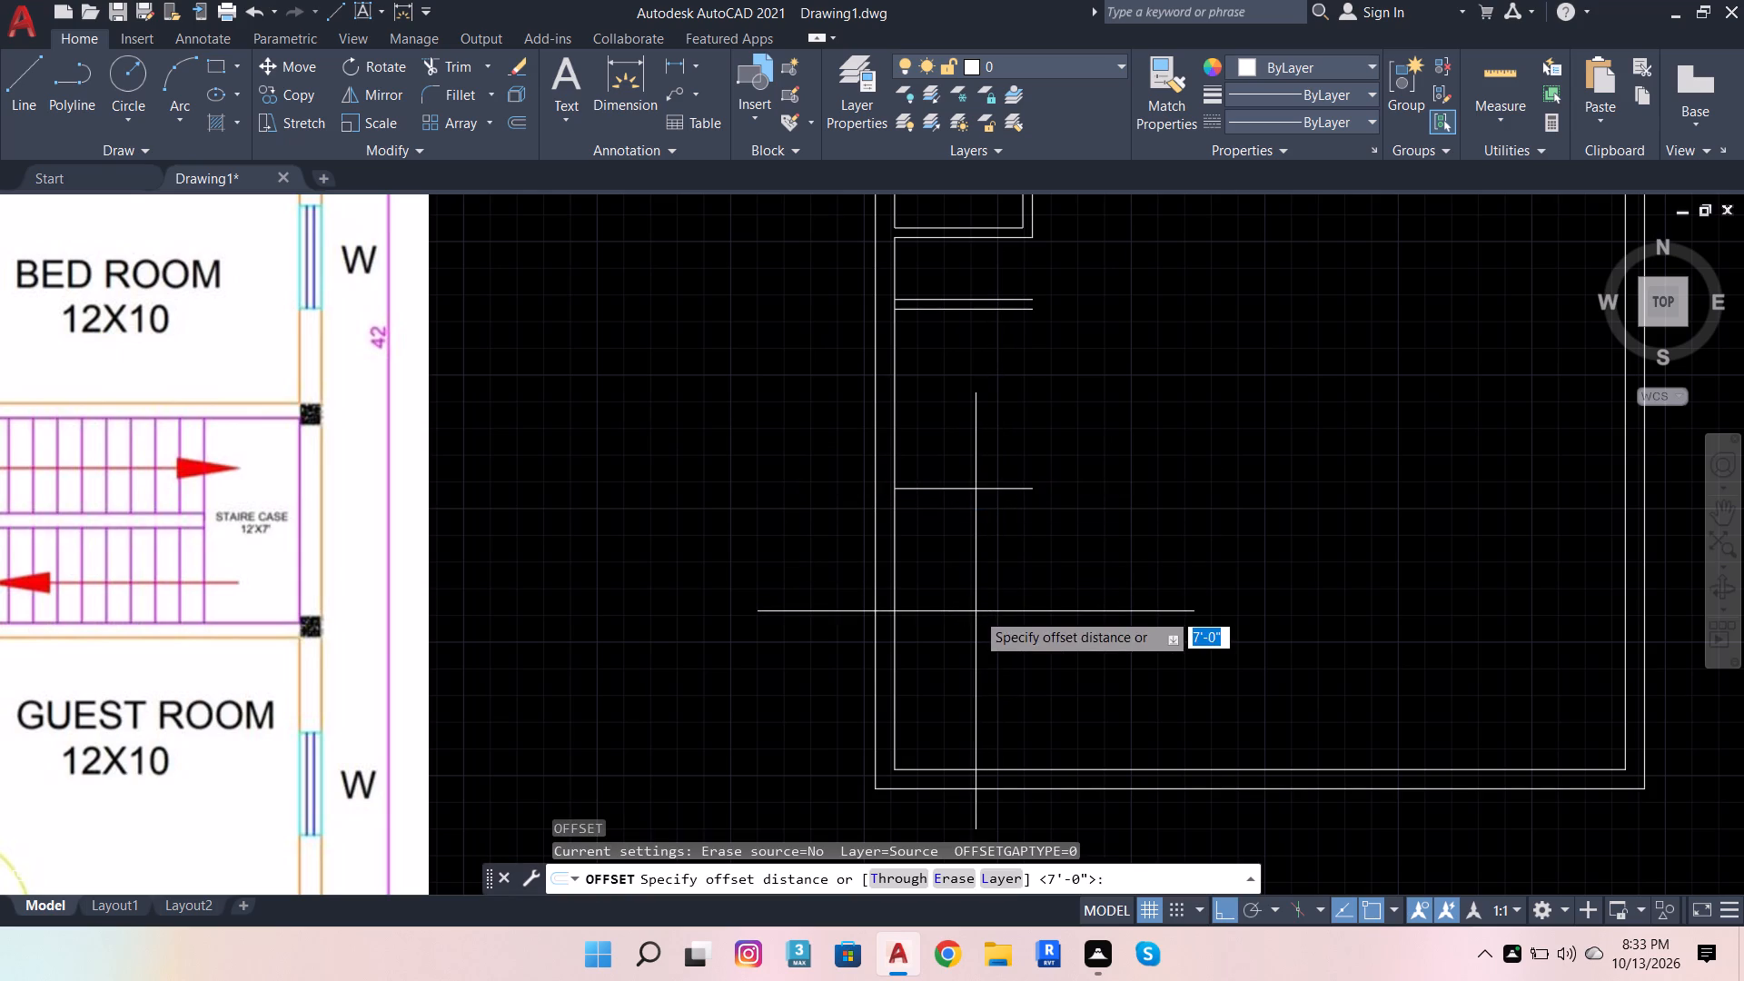
click(1030, 493)
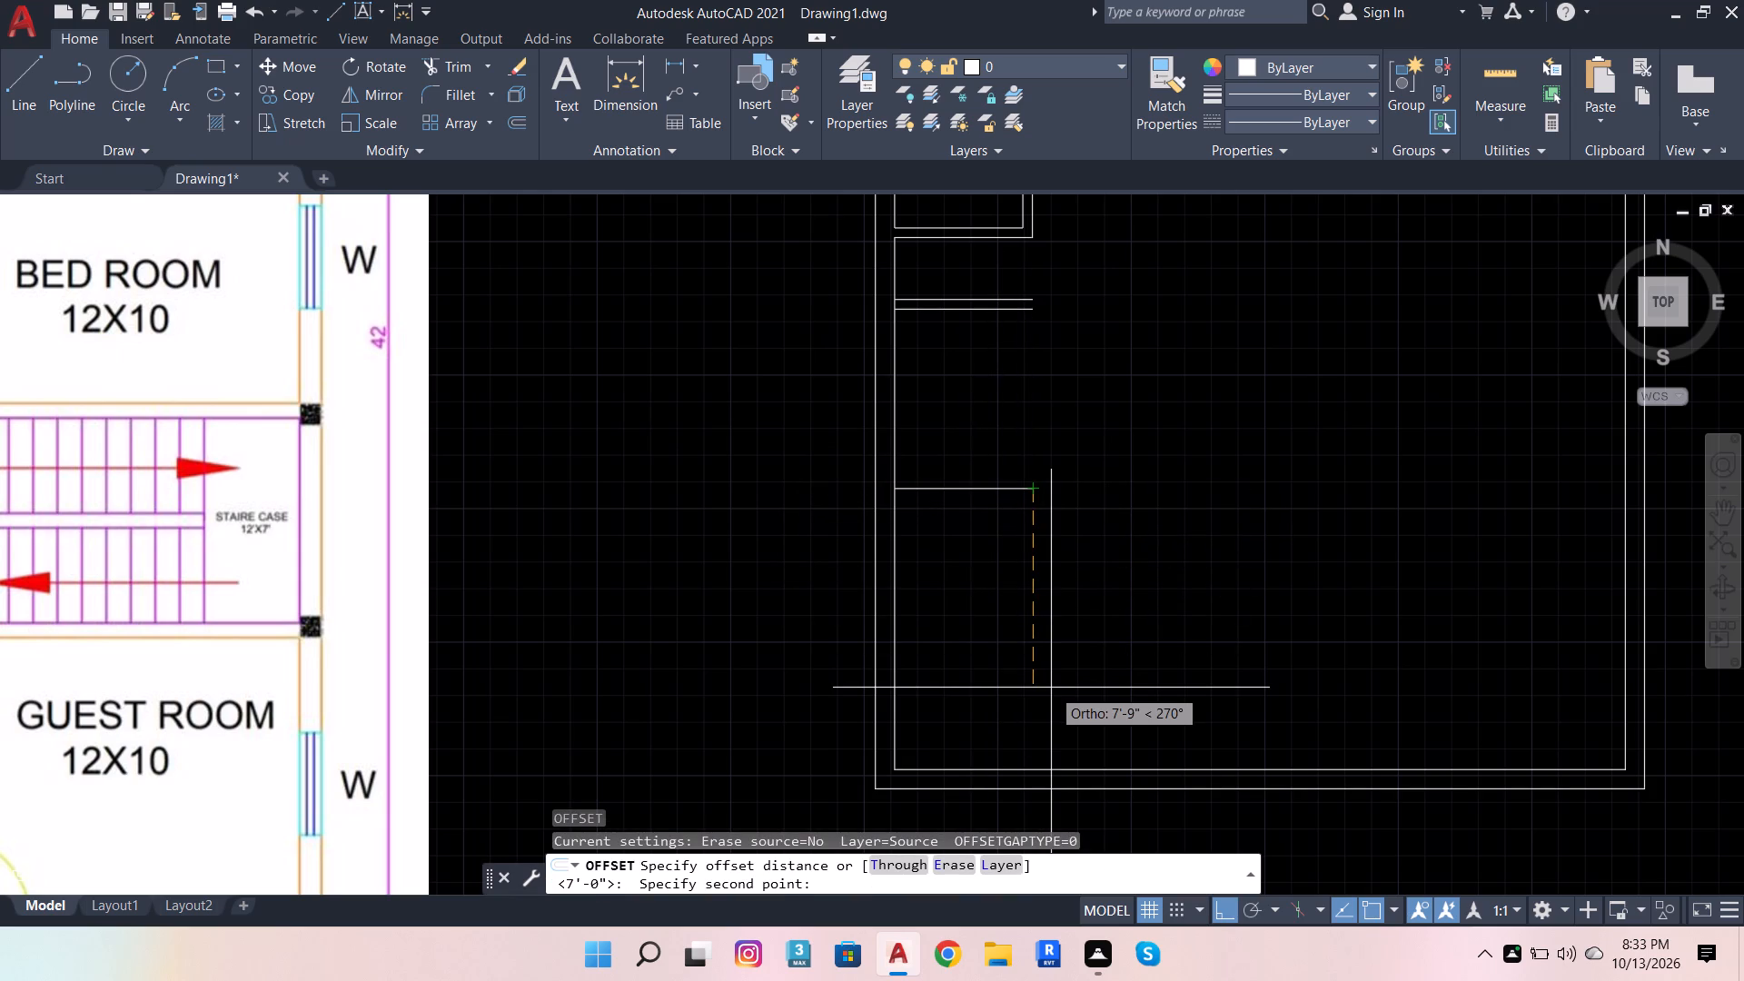
text(4.5)
key(Return)
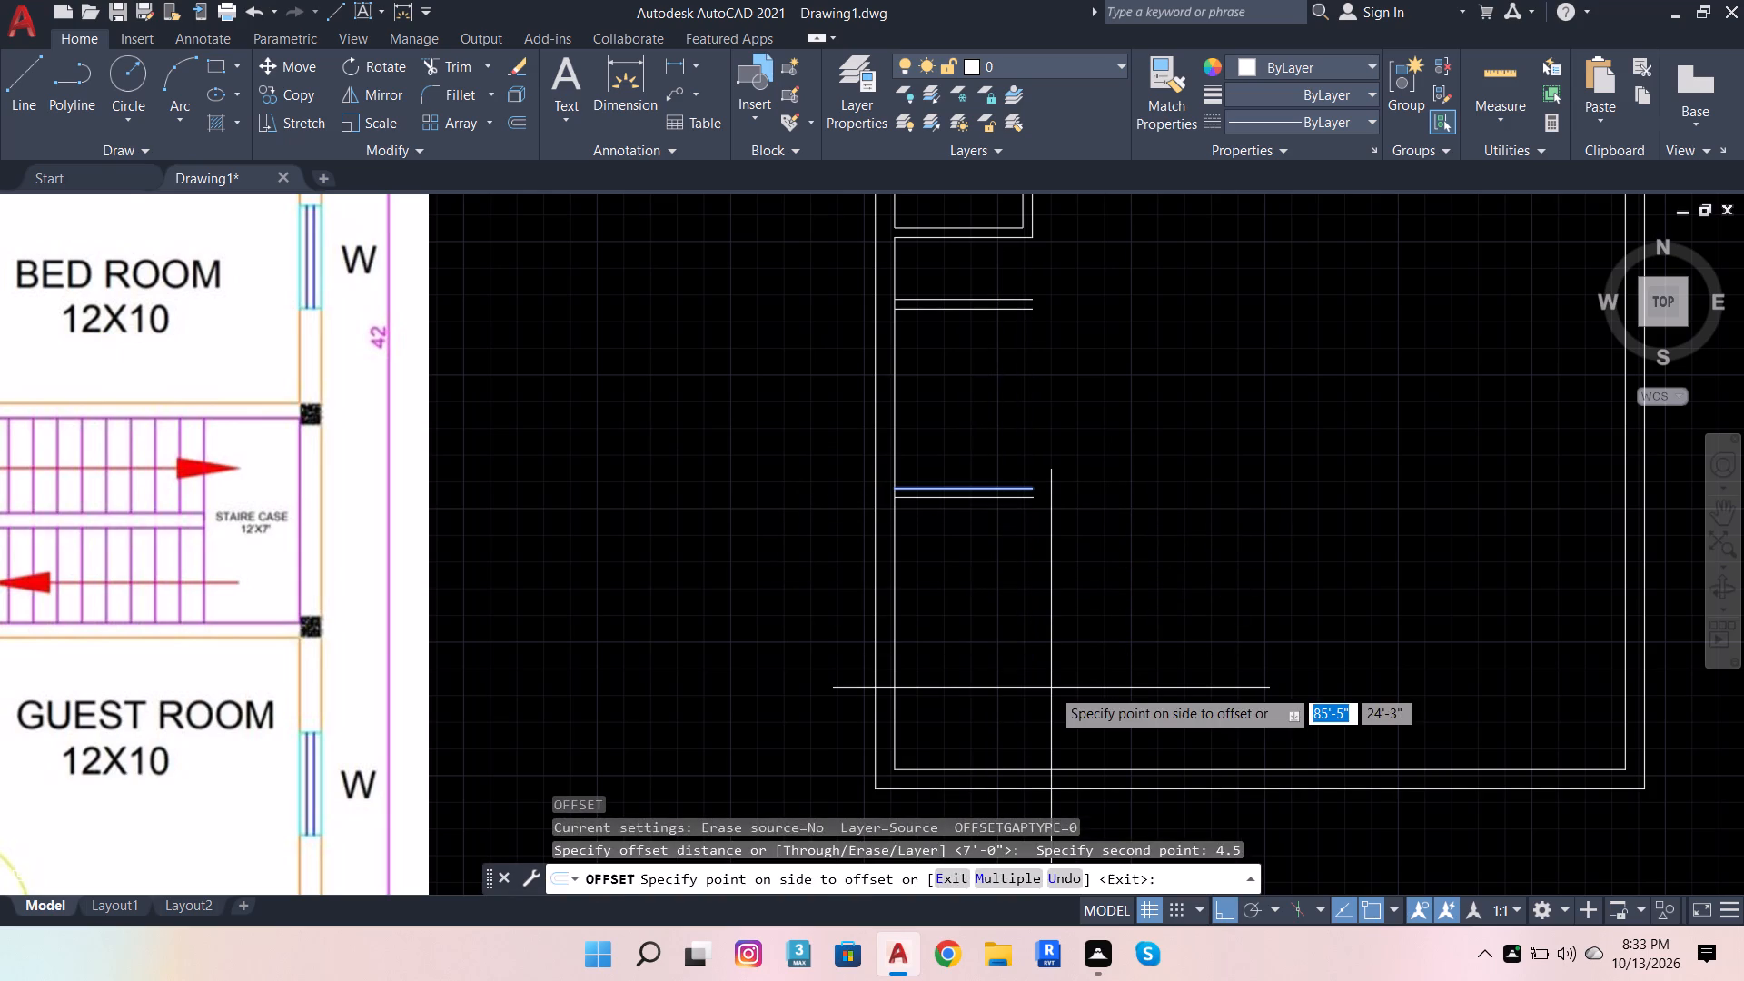
click(1051, 688)
Extend both lines of the kitchen's lower wall across the plan to the right outer wall's inner face.
scroll(1314, 646, down, 3)
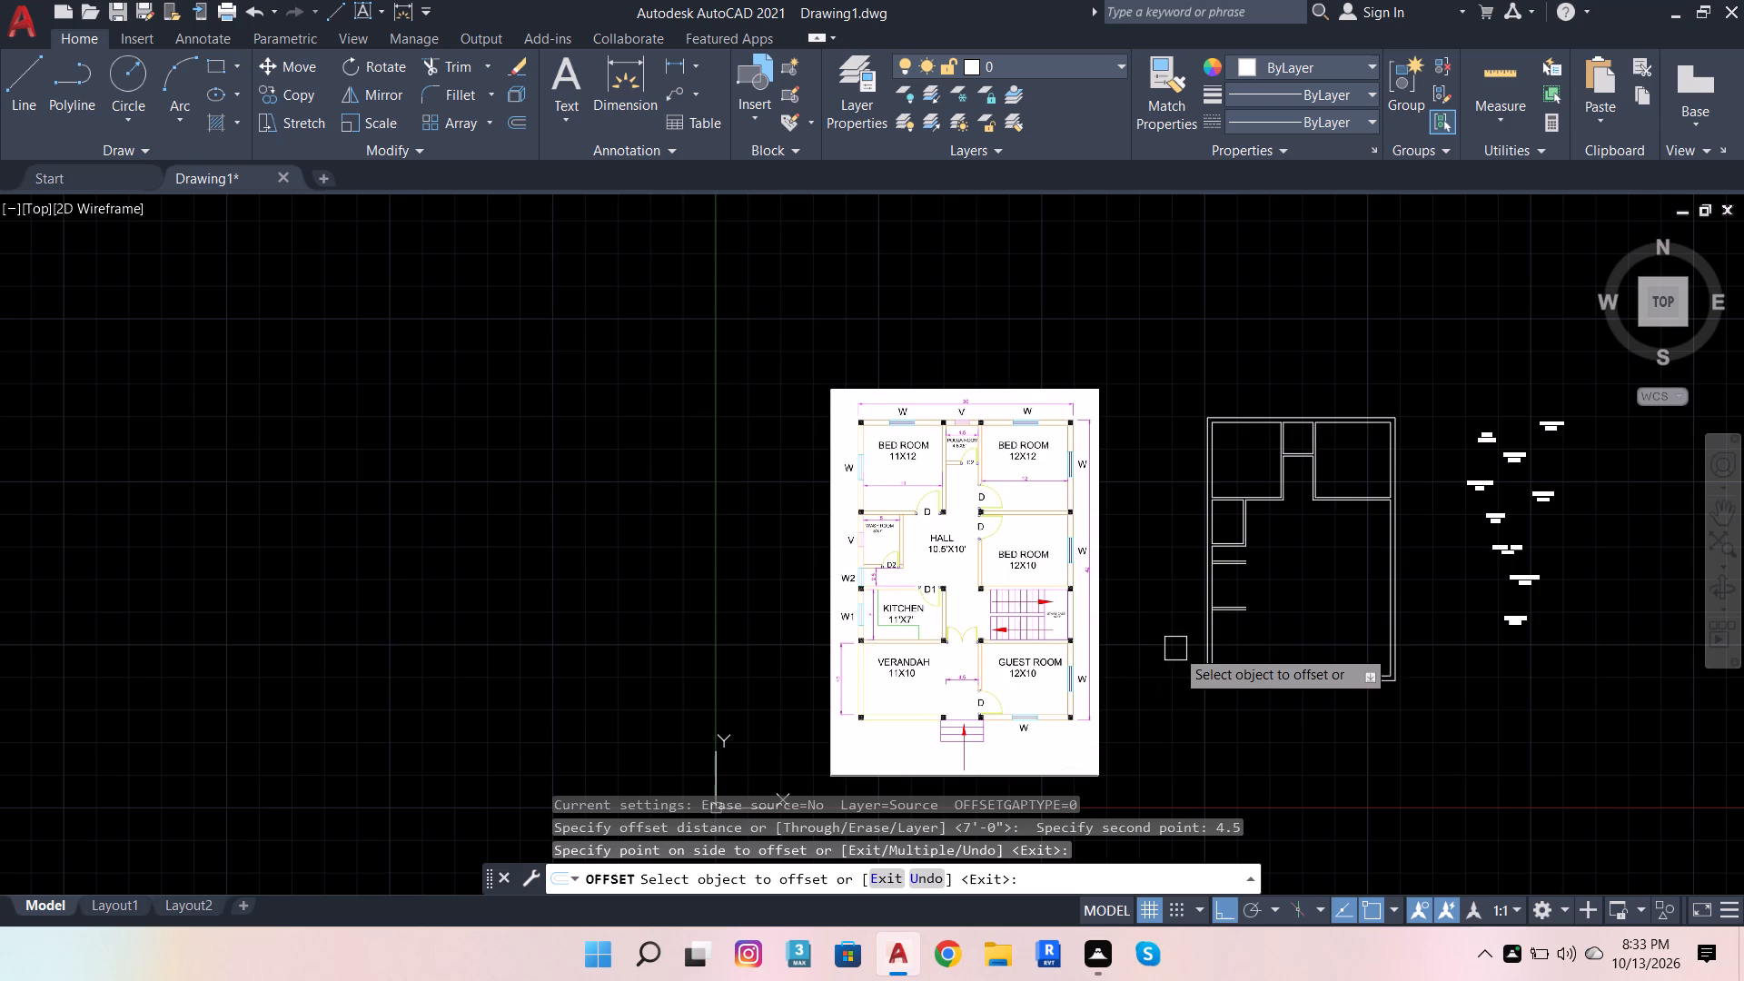
scroll(1255, 638, up, 1)
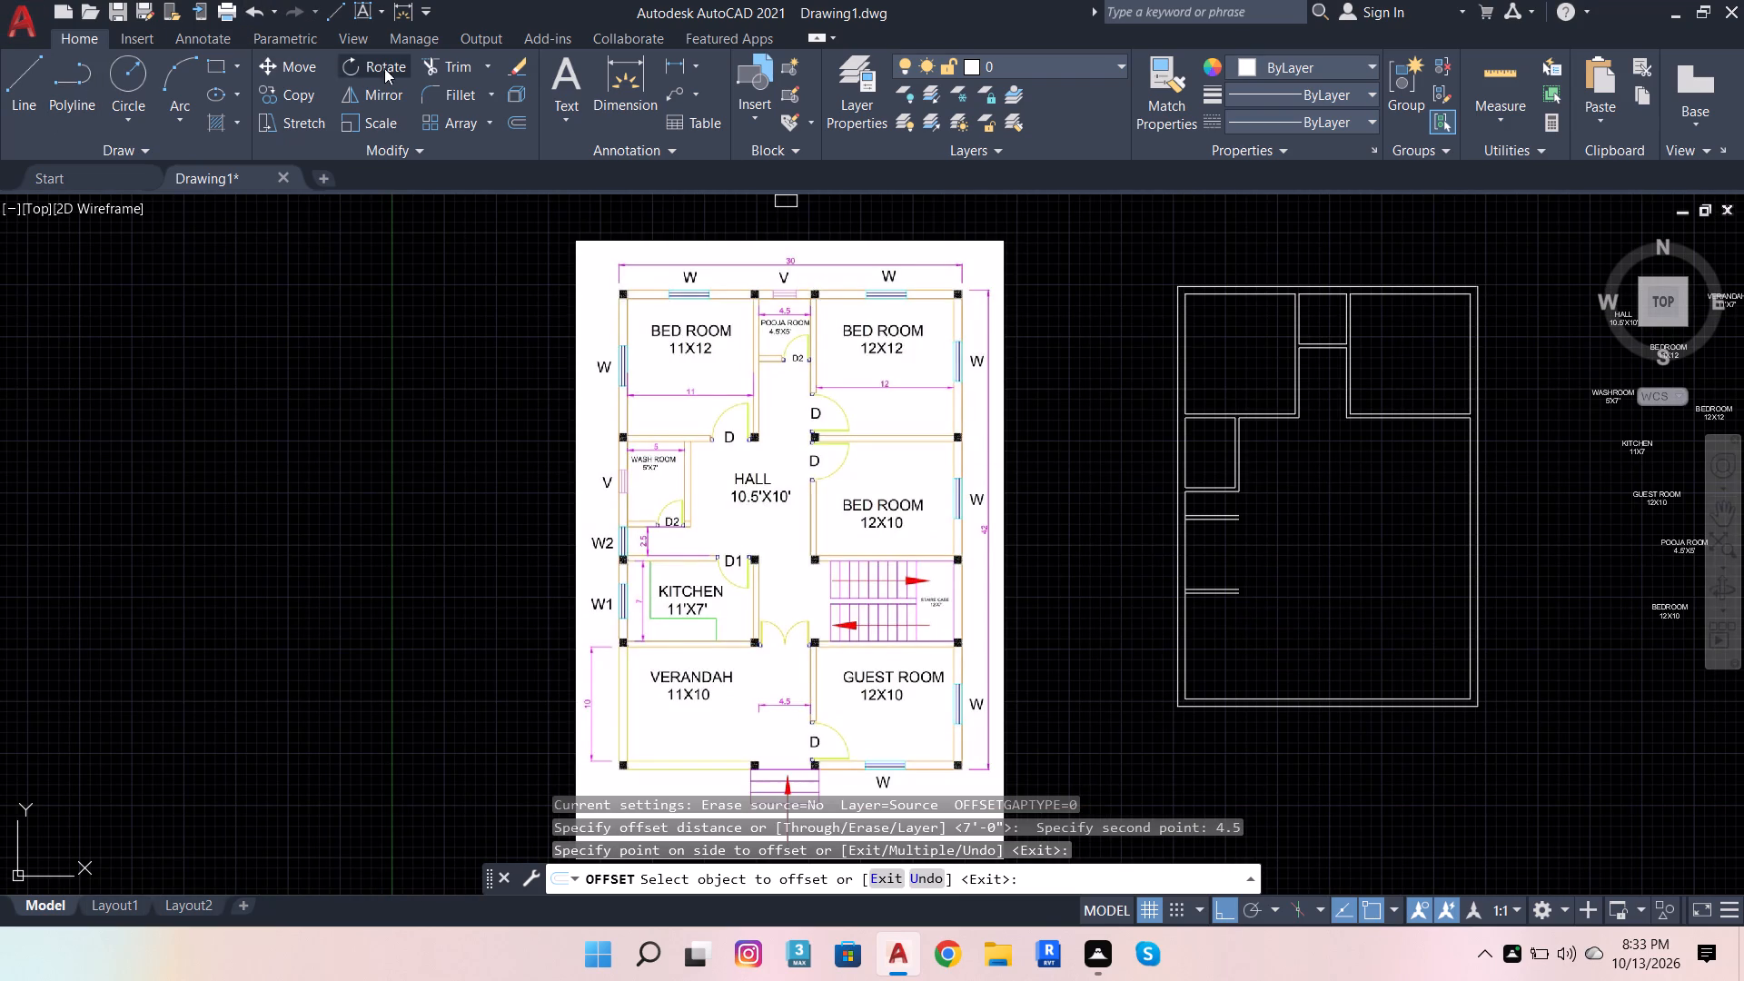
click(451, 64)
scroll(1330, 607, up, 2)
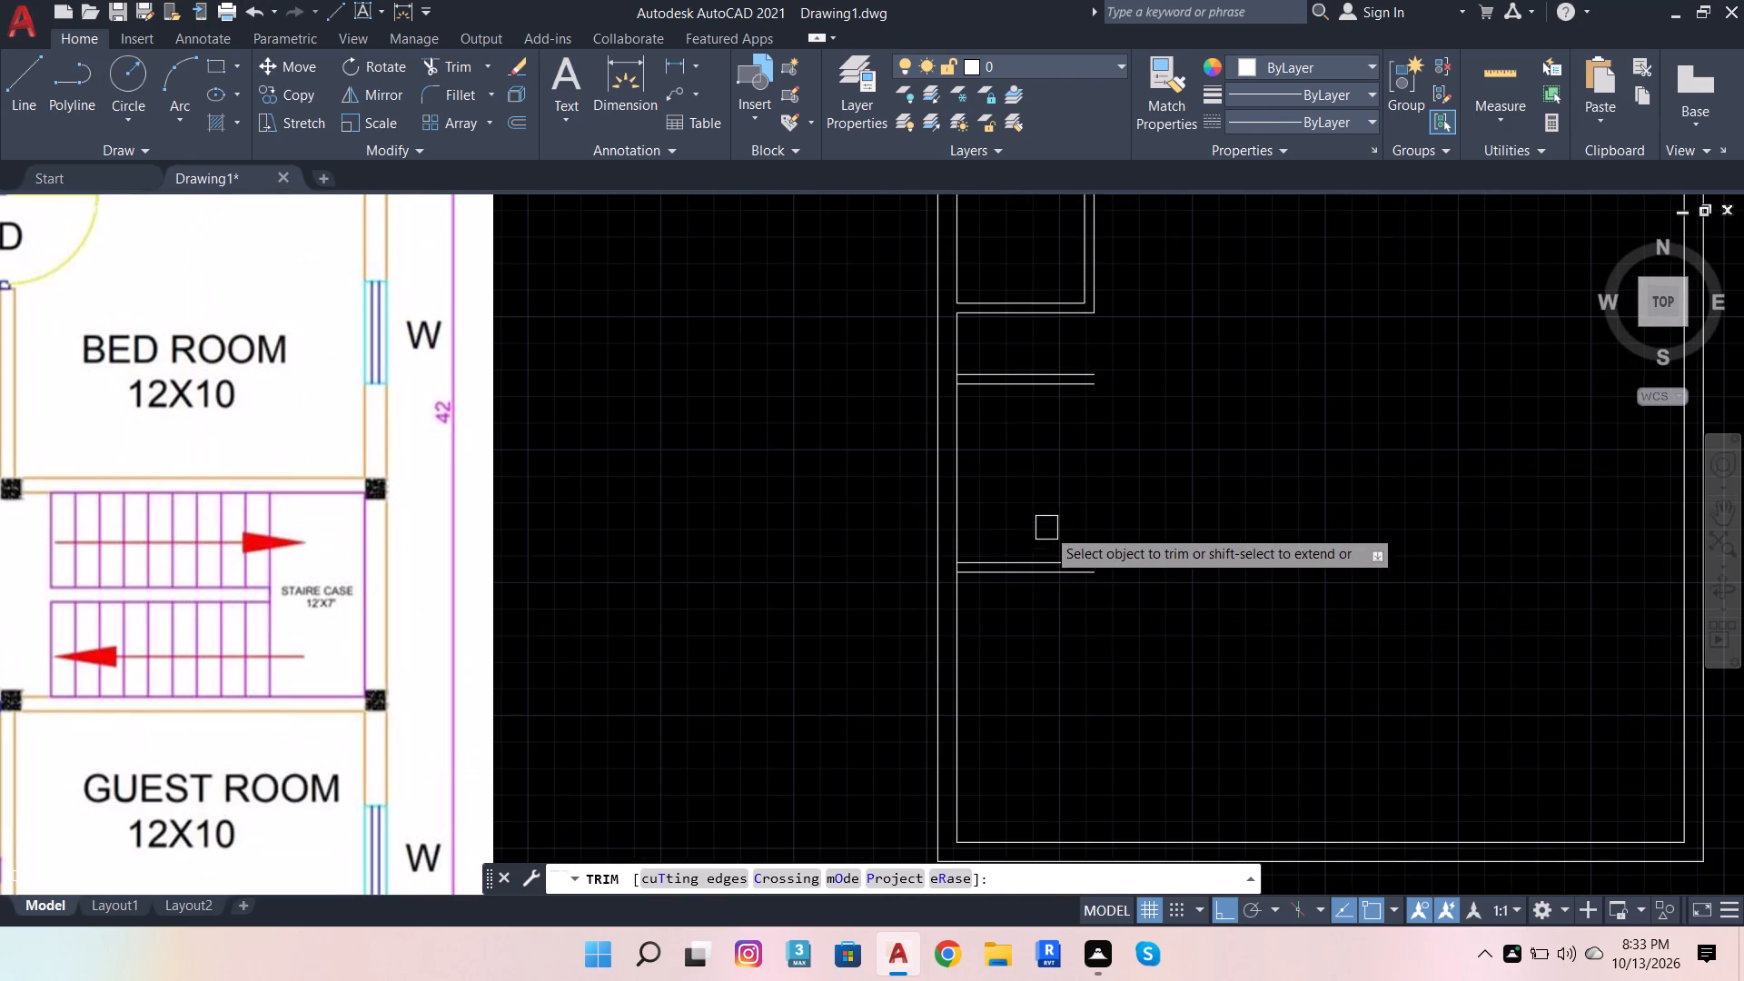
drag(1041, 512, 1075, 654)
Trim the outer walls' inner lines between the lower wall's two lines at both its left and right ends.
scroll(1039, 568, up, 2)
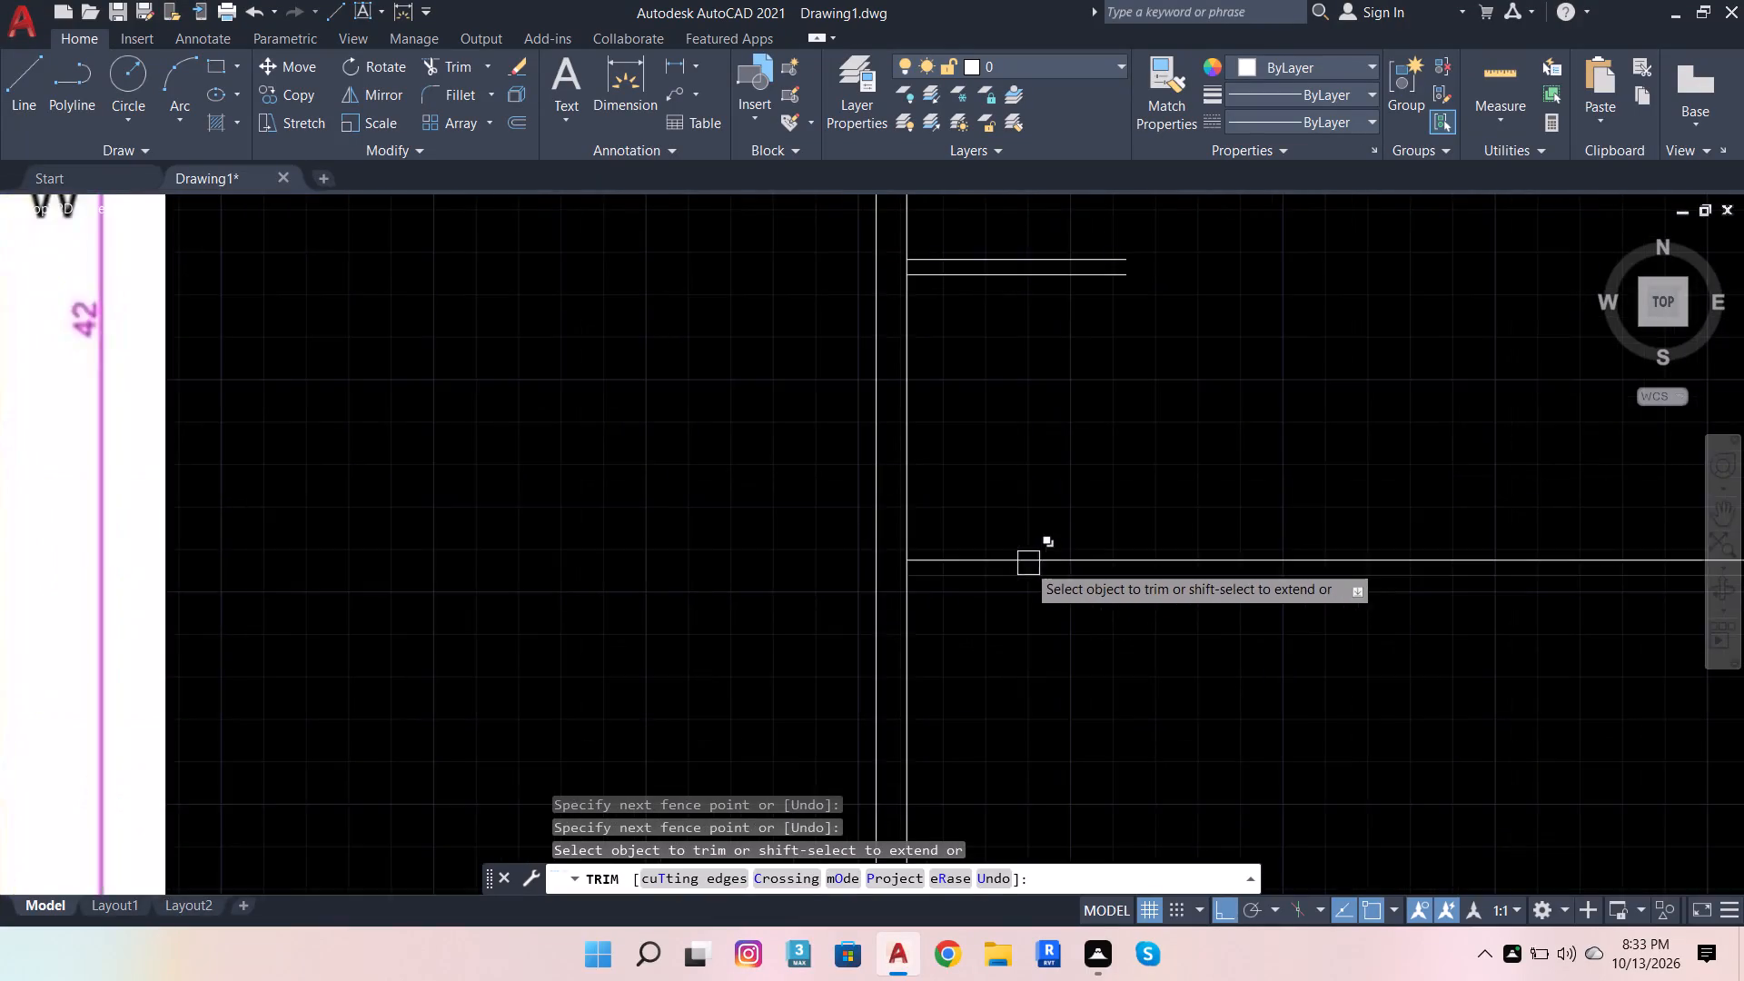
scroll(1024, 563, up, 2)
click(651, 566)
scroll(595, 589, down, 3)
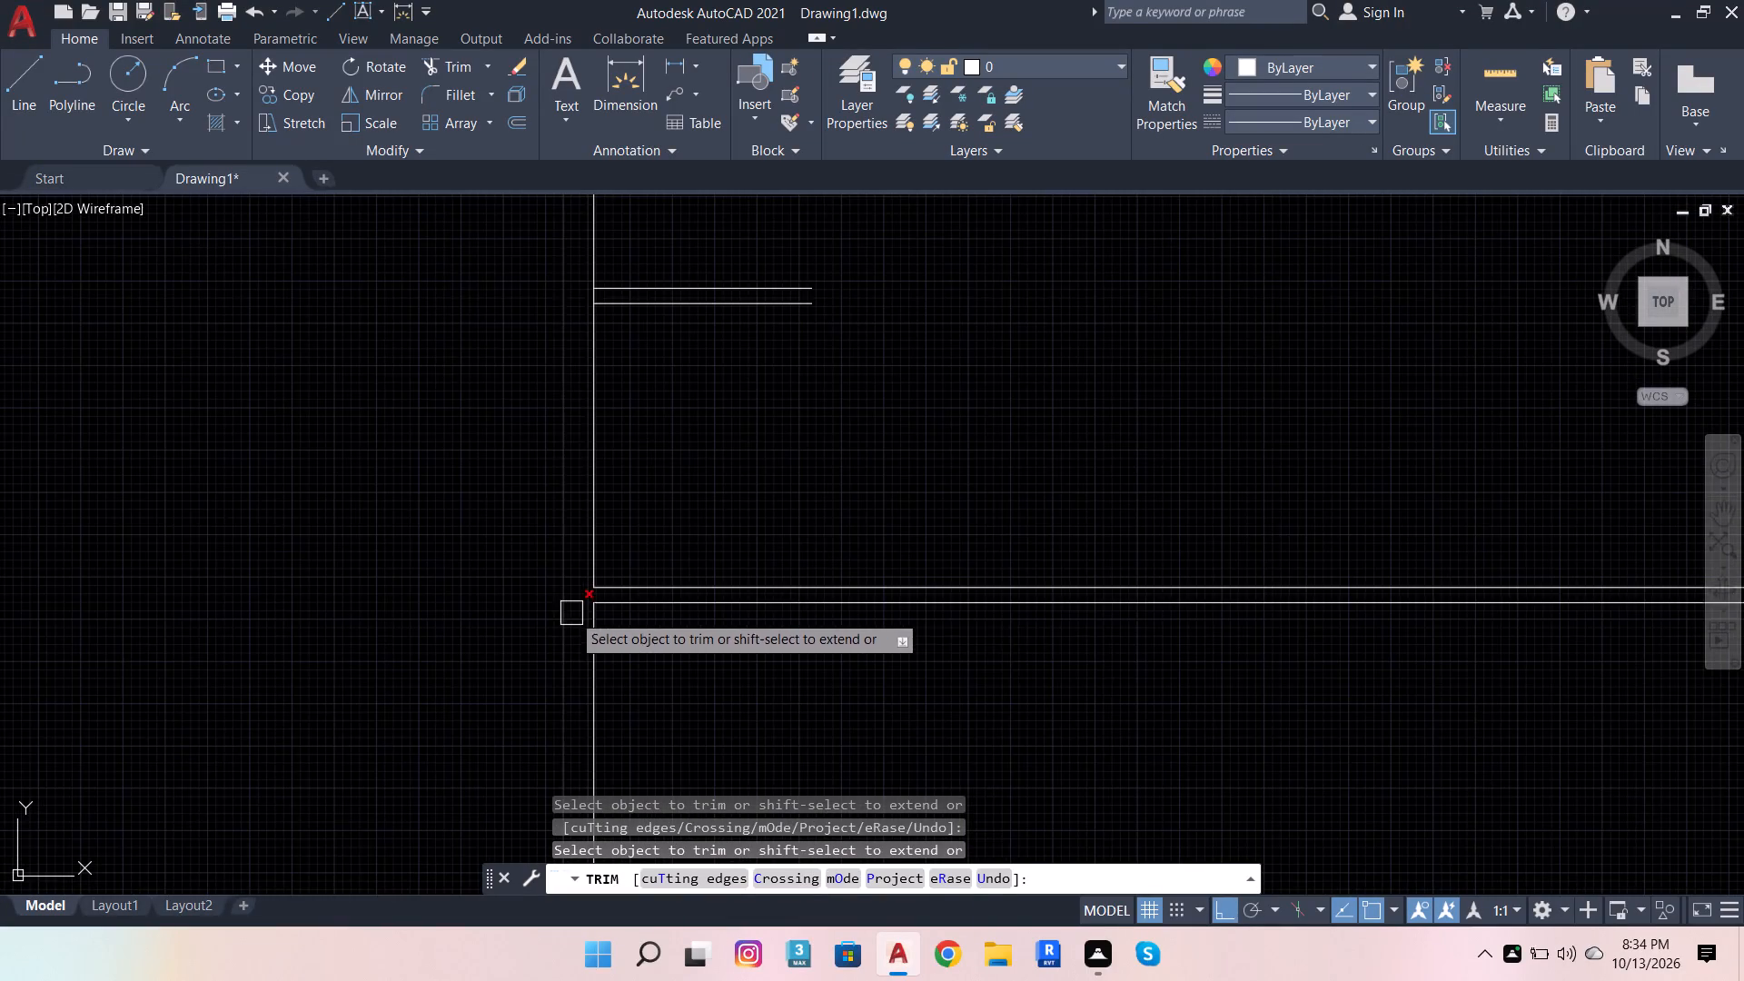
scroll(686, 616, down, 2)
scroll(1092, 620, up, 4)
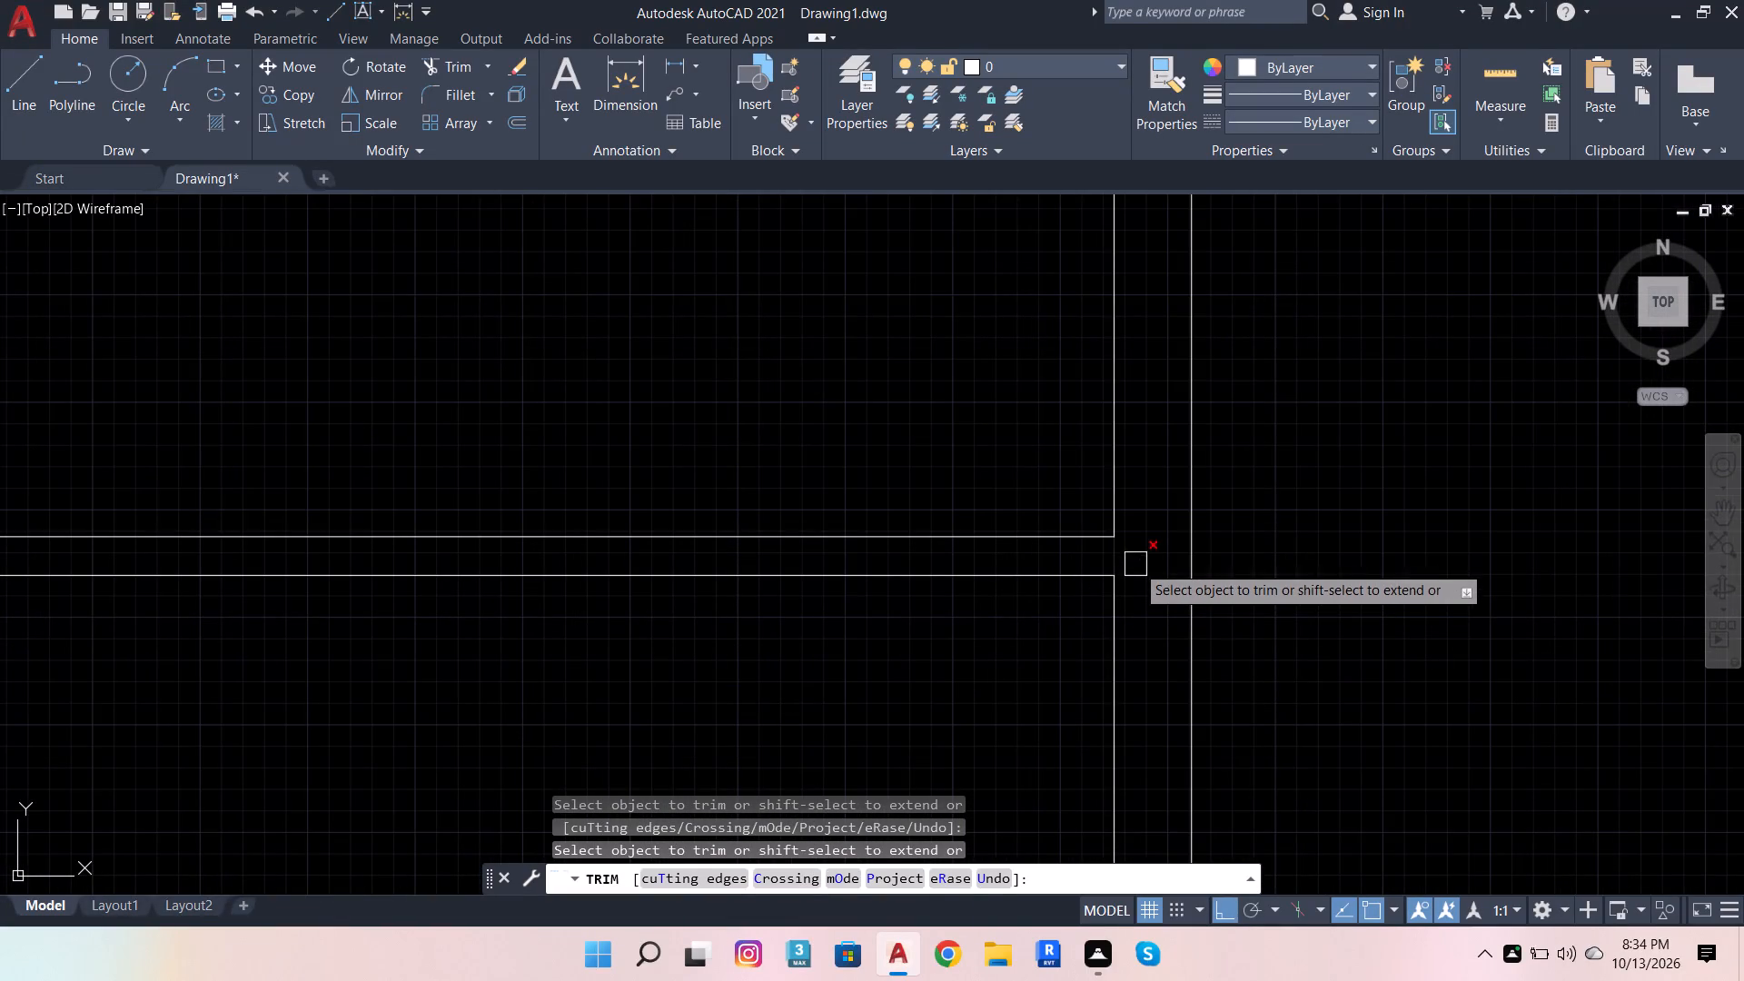
click(1123, 560)
scroll(1121, 486, down, 5)
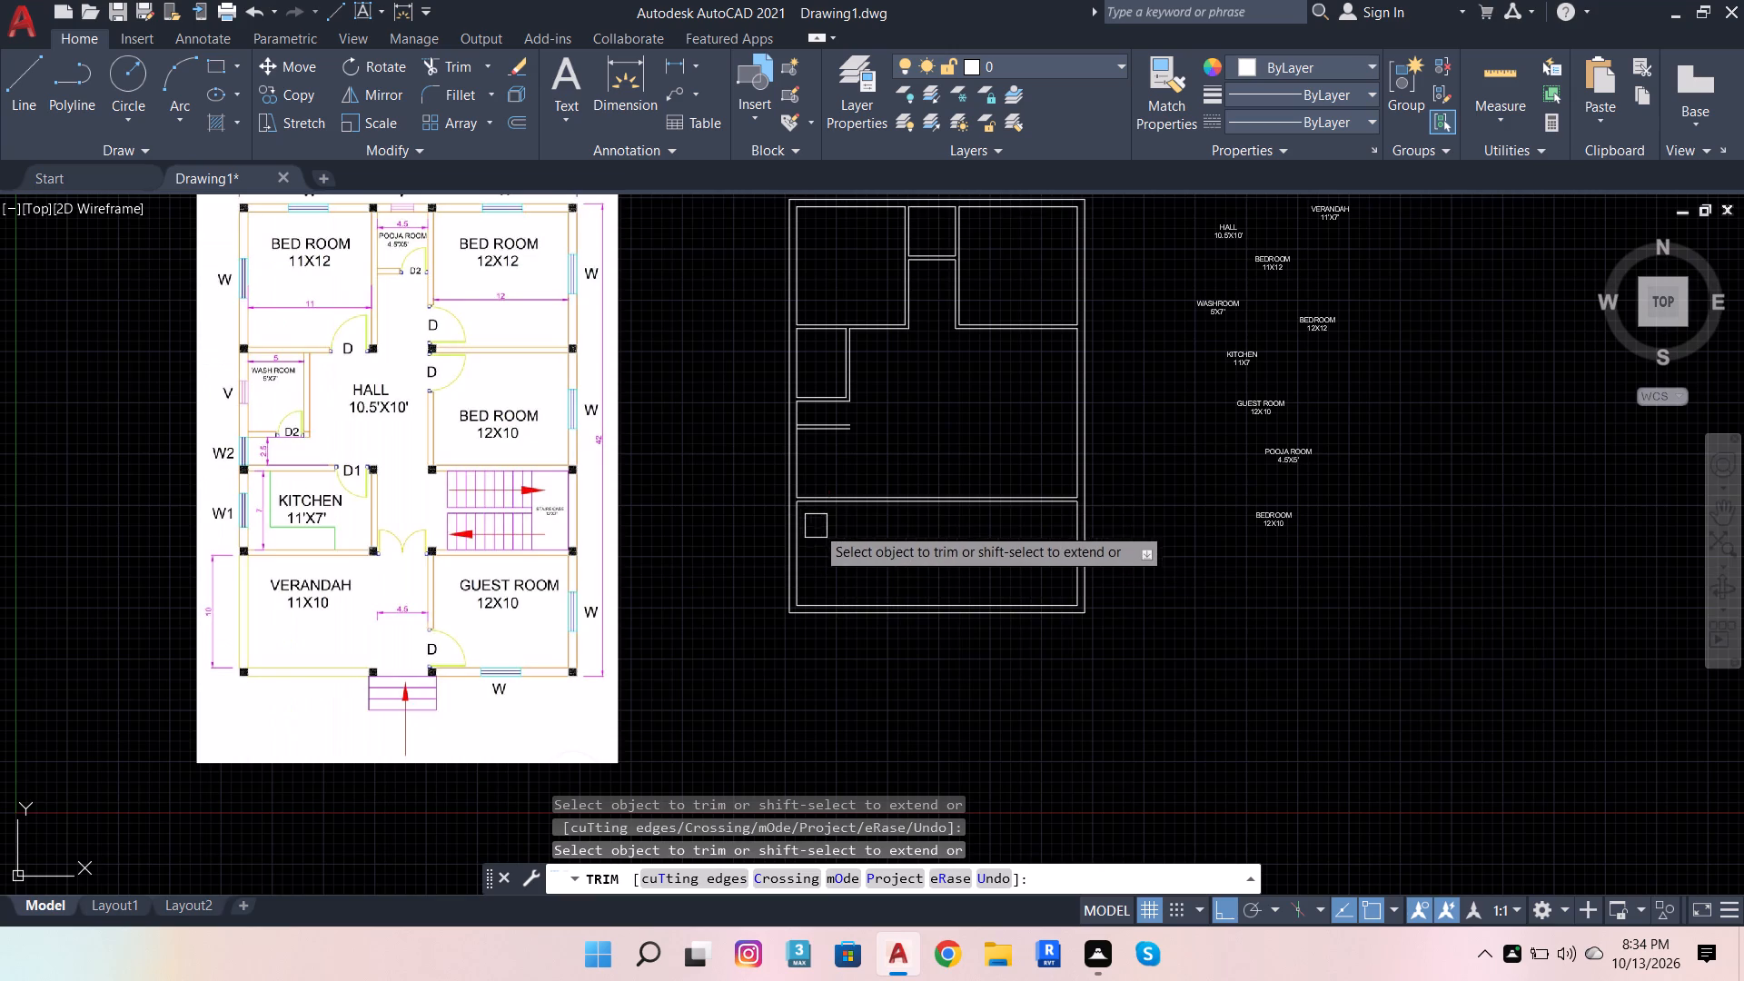
Trim the left outer wall's inner line between the two lines of the kitchen's upper wall.
scroll(813, 453, up, 2)
scroll(748, 379, up, 3)
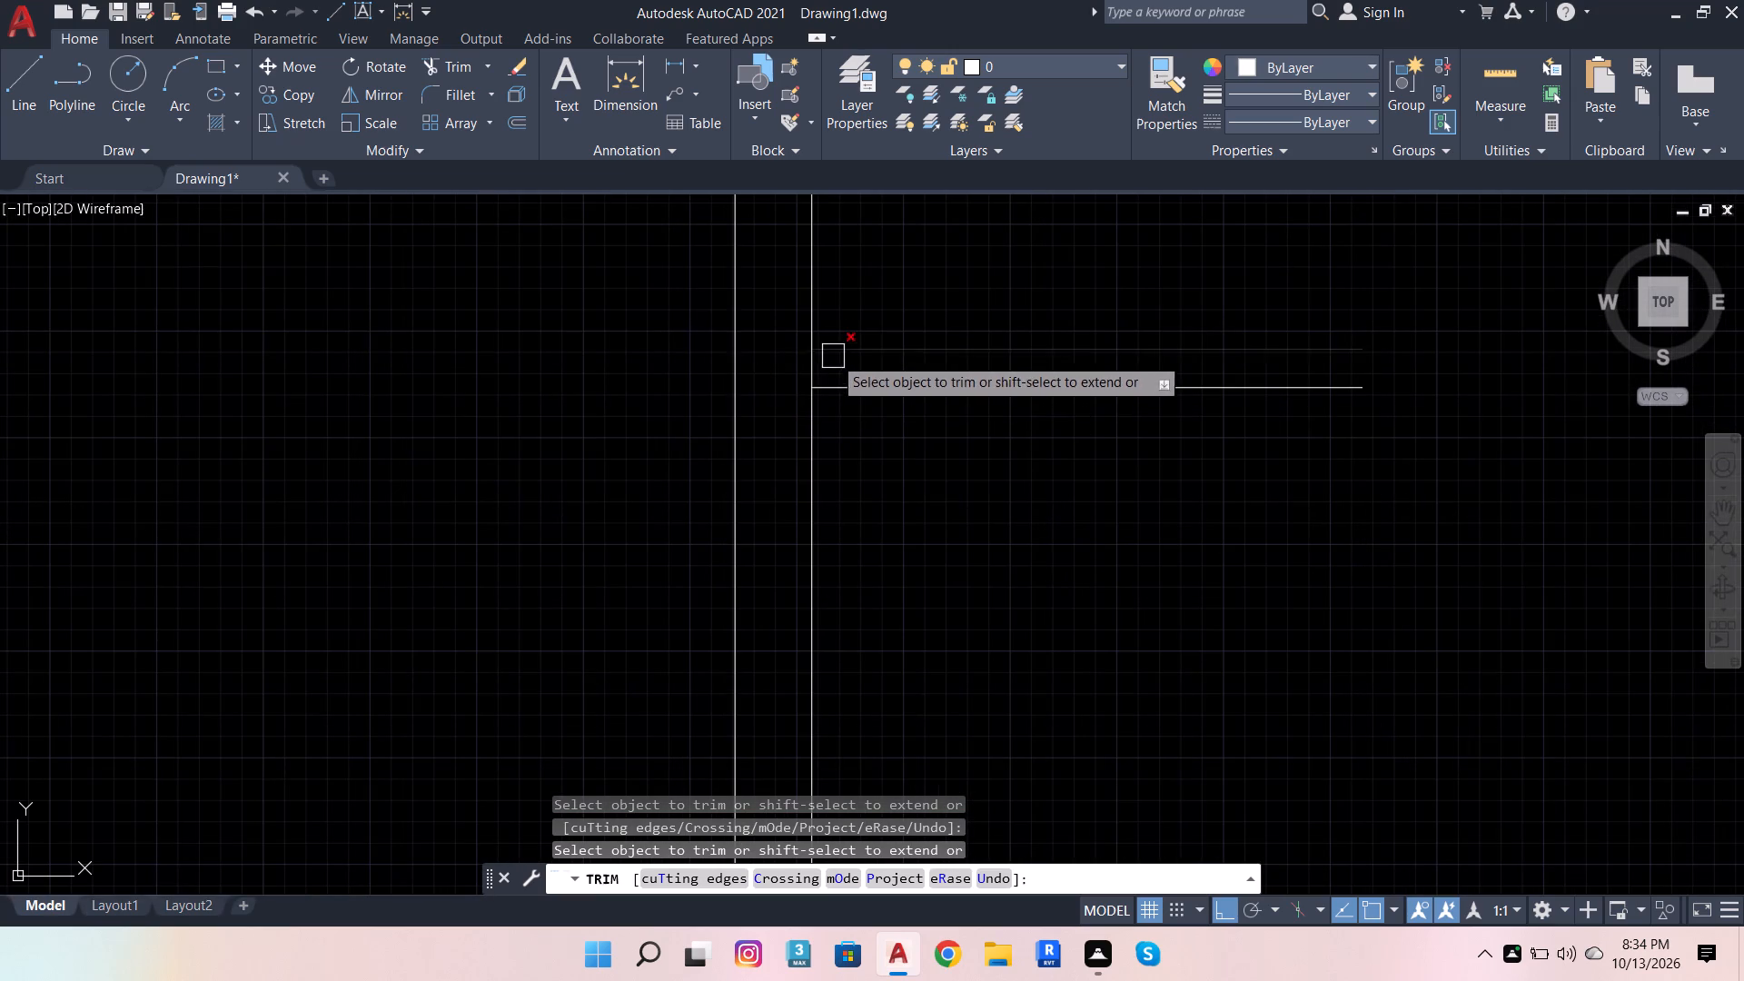
click(813, 372)
scroll(685, 580, down, 3)
scroll(796, 553, down, 2)
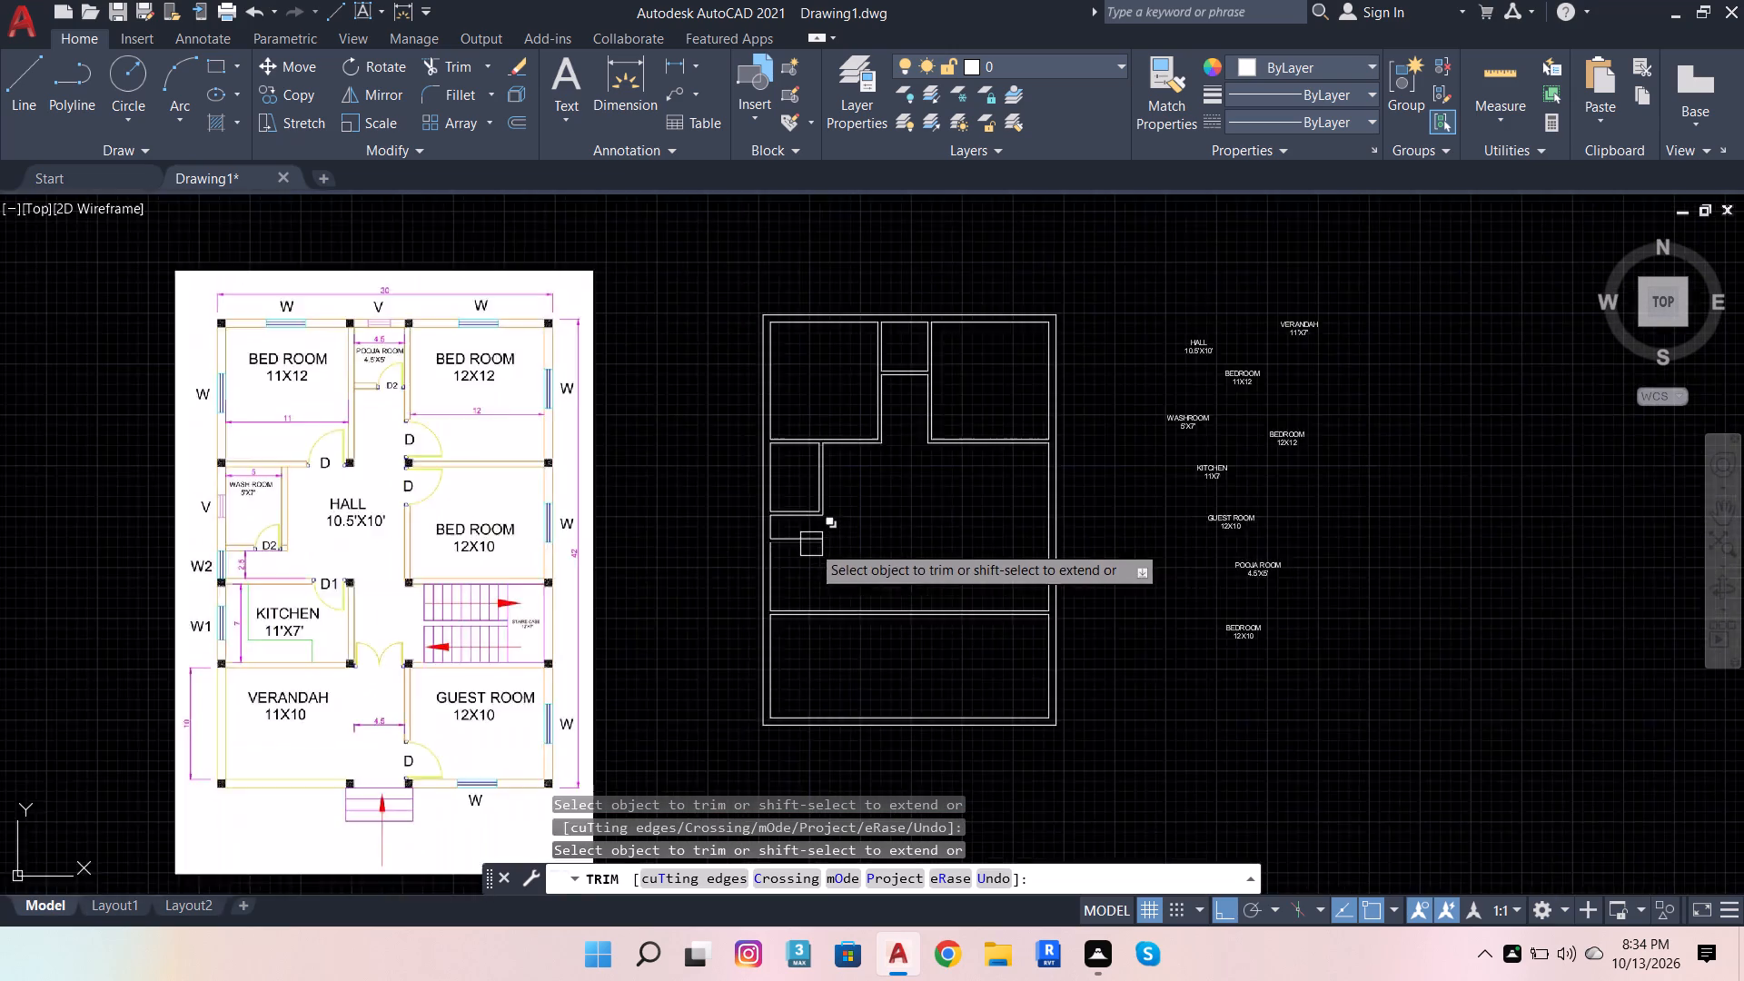
scroll(811, 544, down, 1)
scroll(808, 574, up, 2)
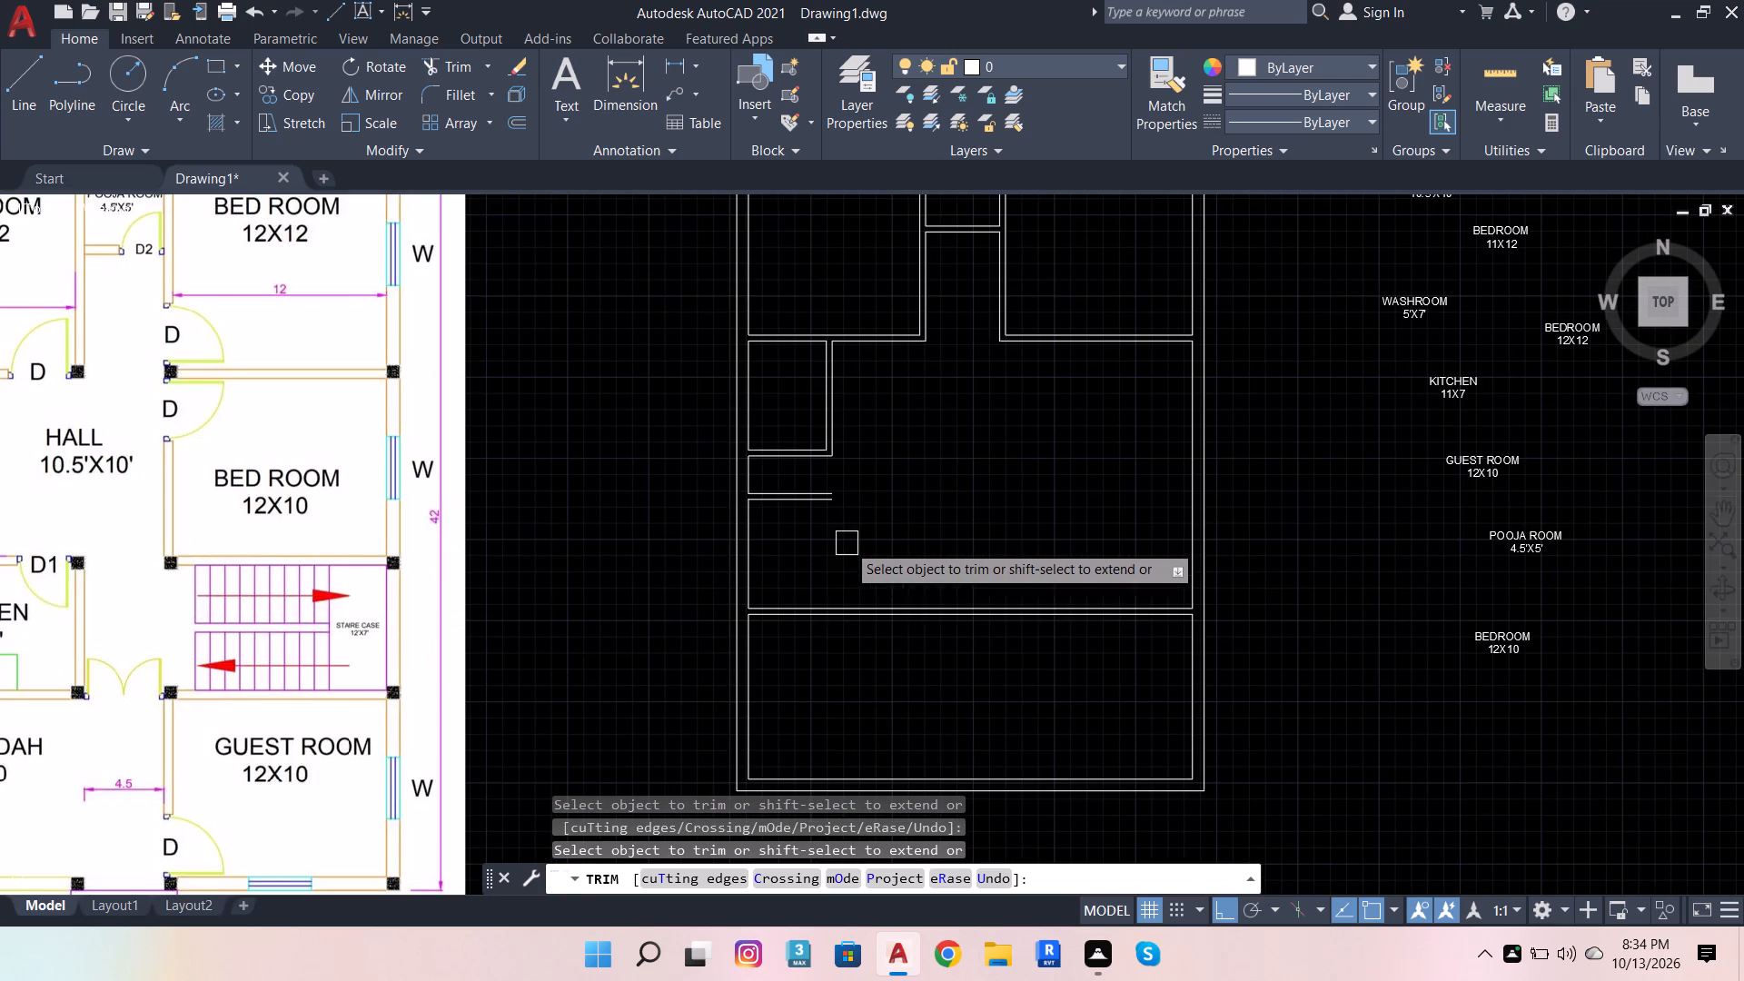
scroll(862, 518, up, 1)
key(Escape)
scroll(809, 591, down, 2)
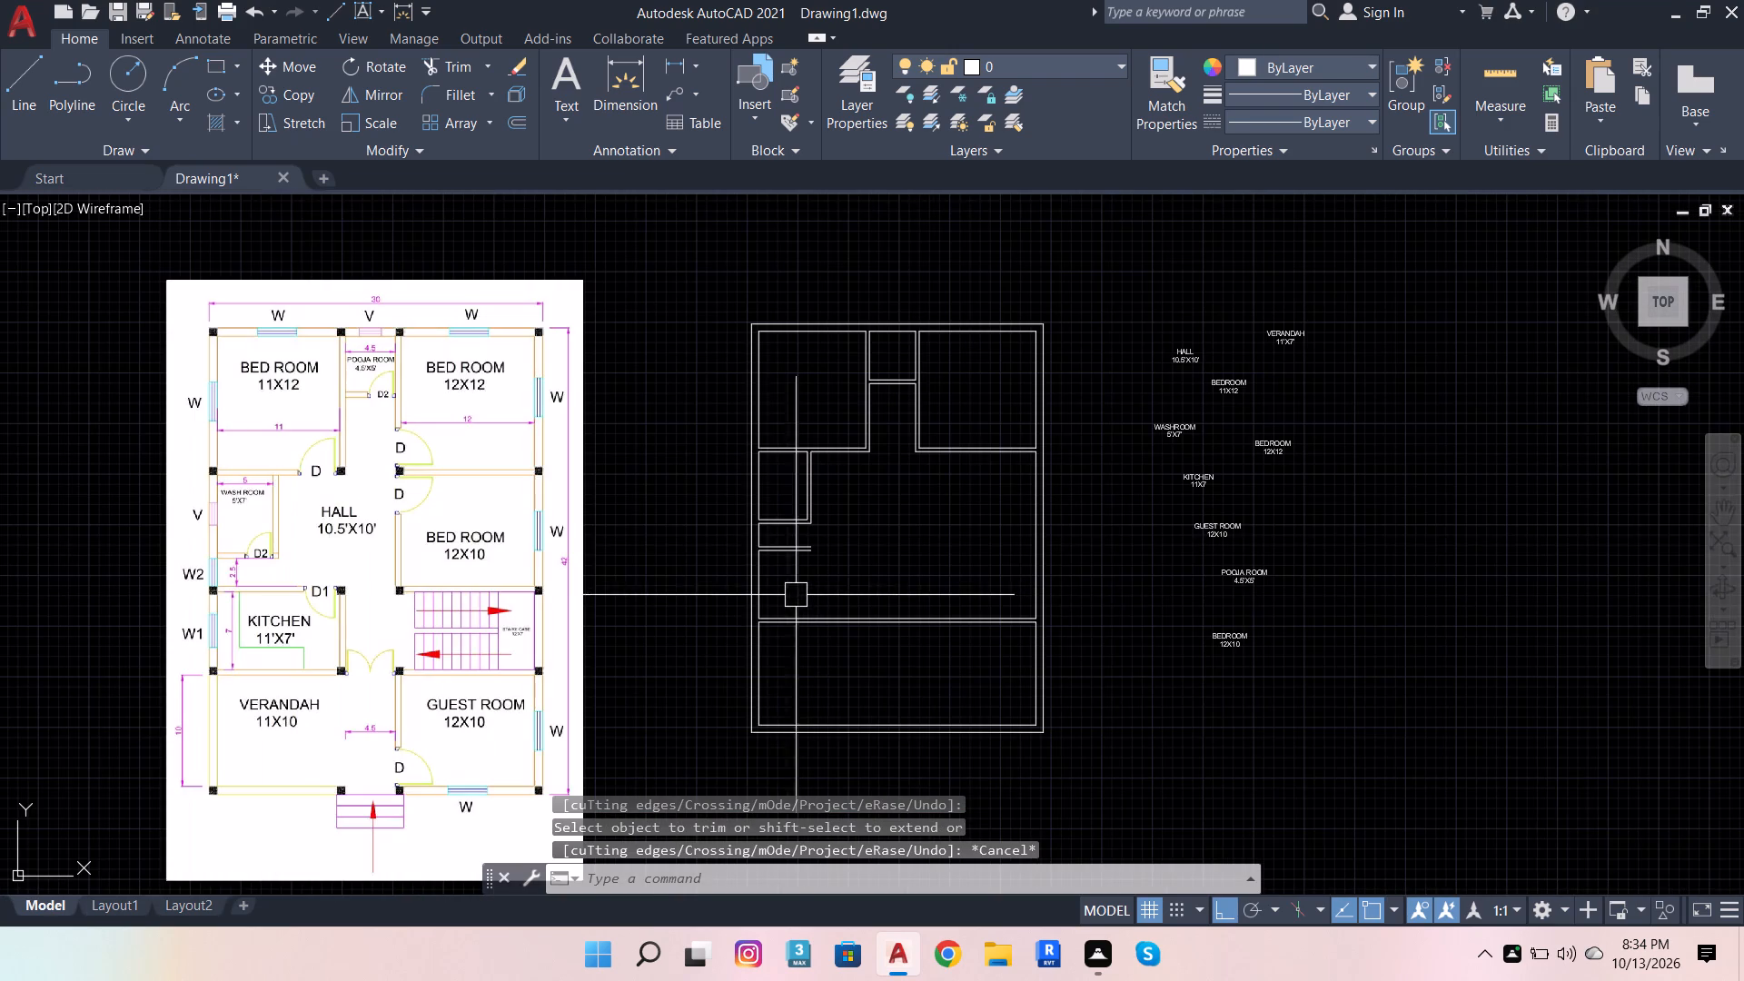
Offset the kitchen's left inner wall line 11' to the right for the kitchen's width.
scroll(784, 561, up, 1)
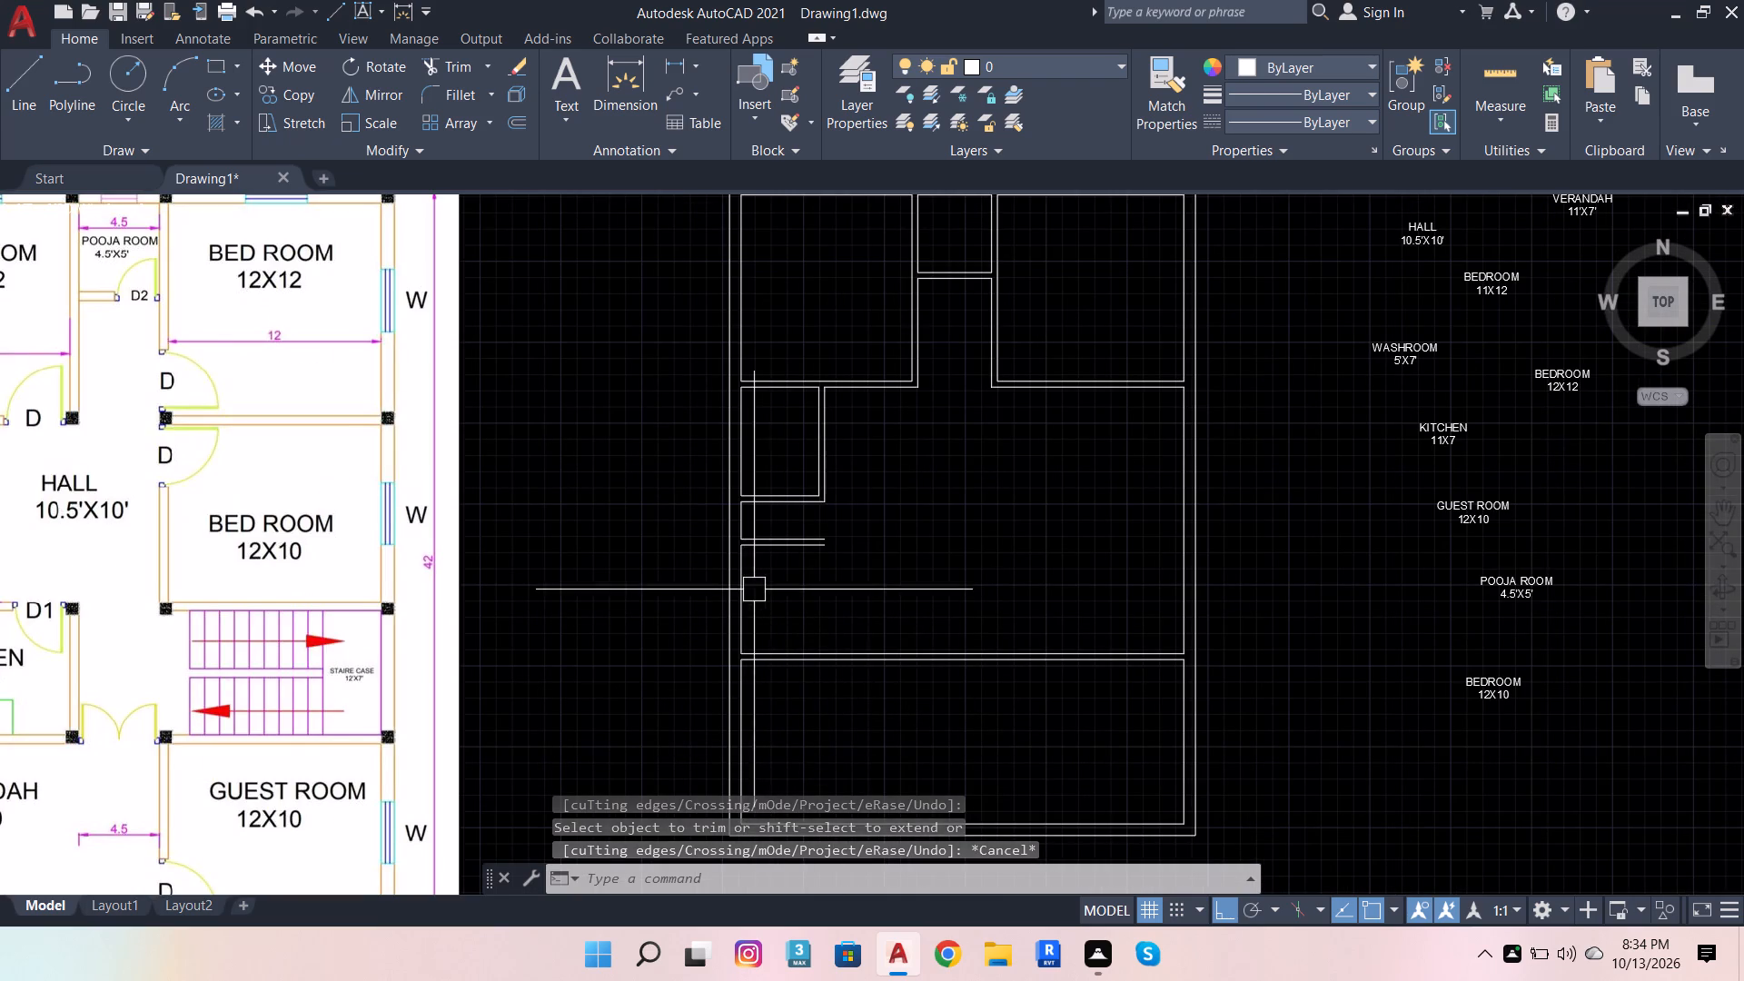
click(753, 590)
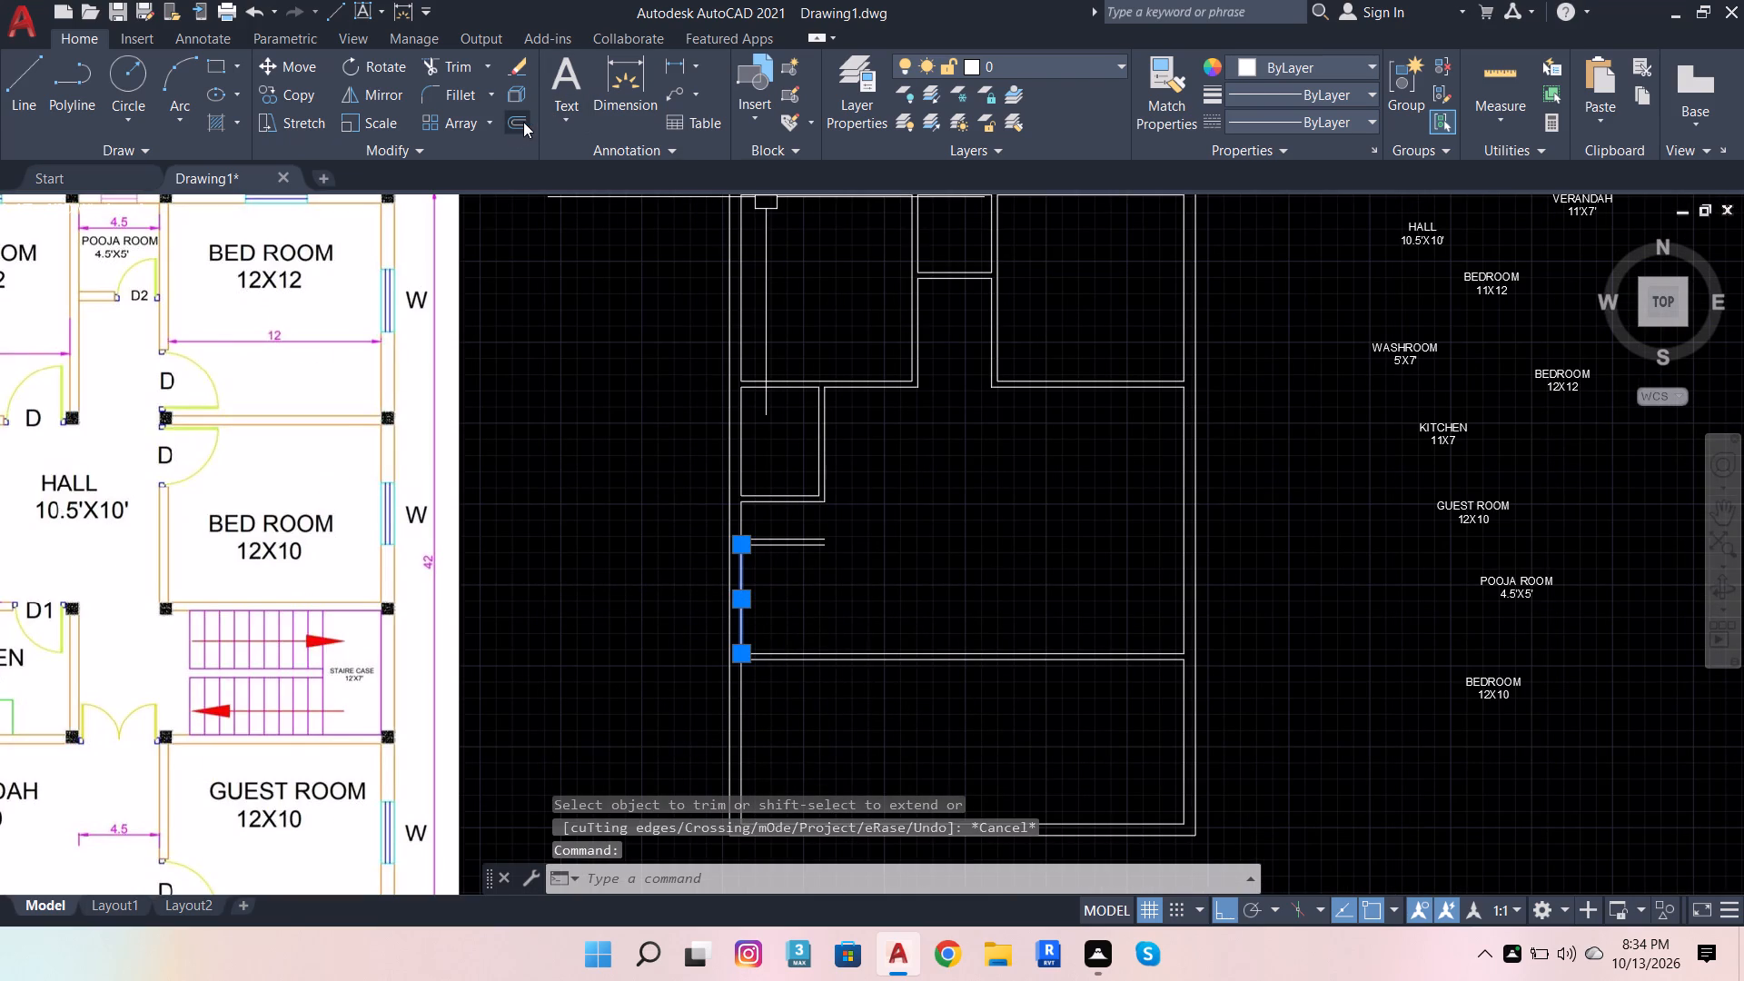
click(523, 122)
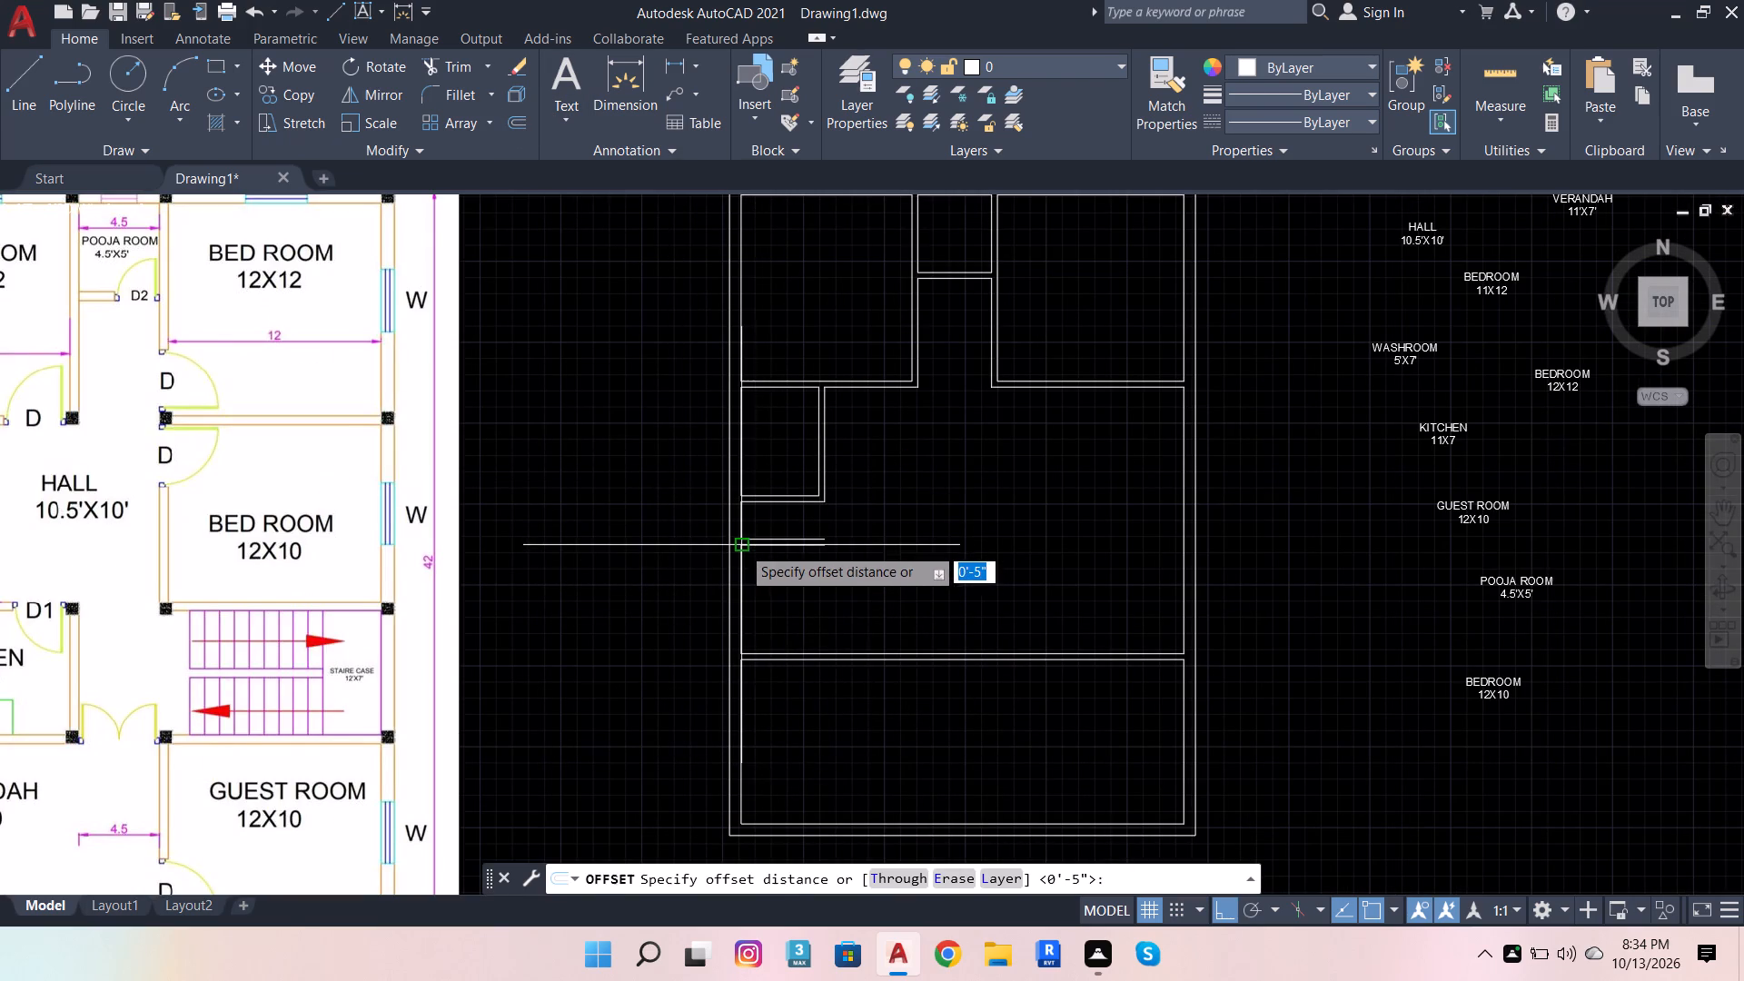
click(739, 544)
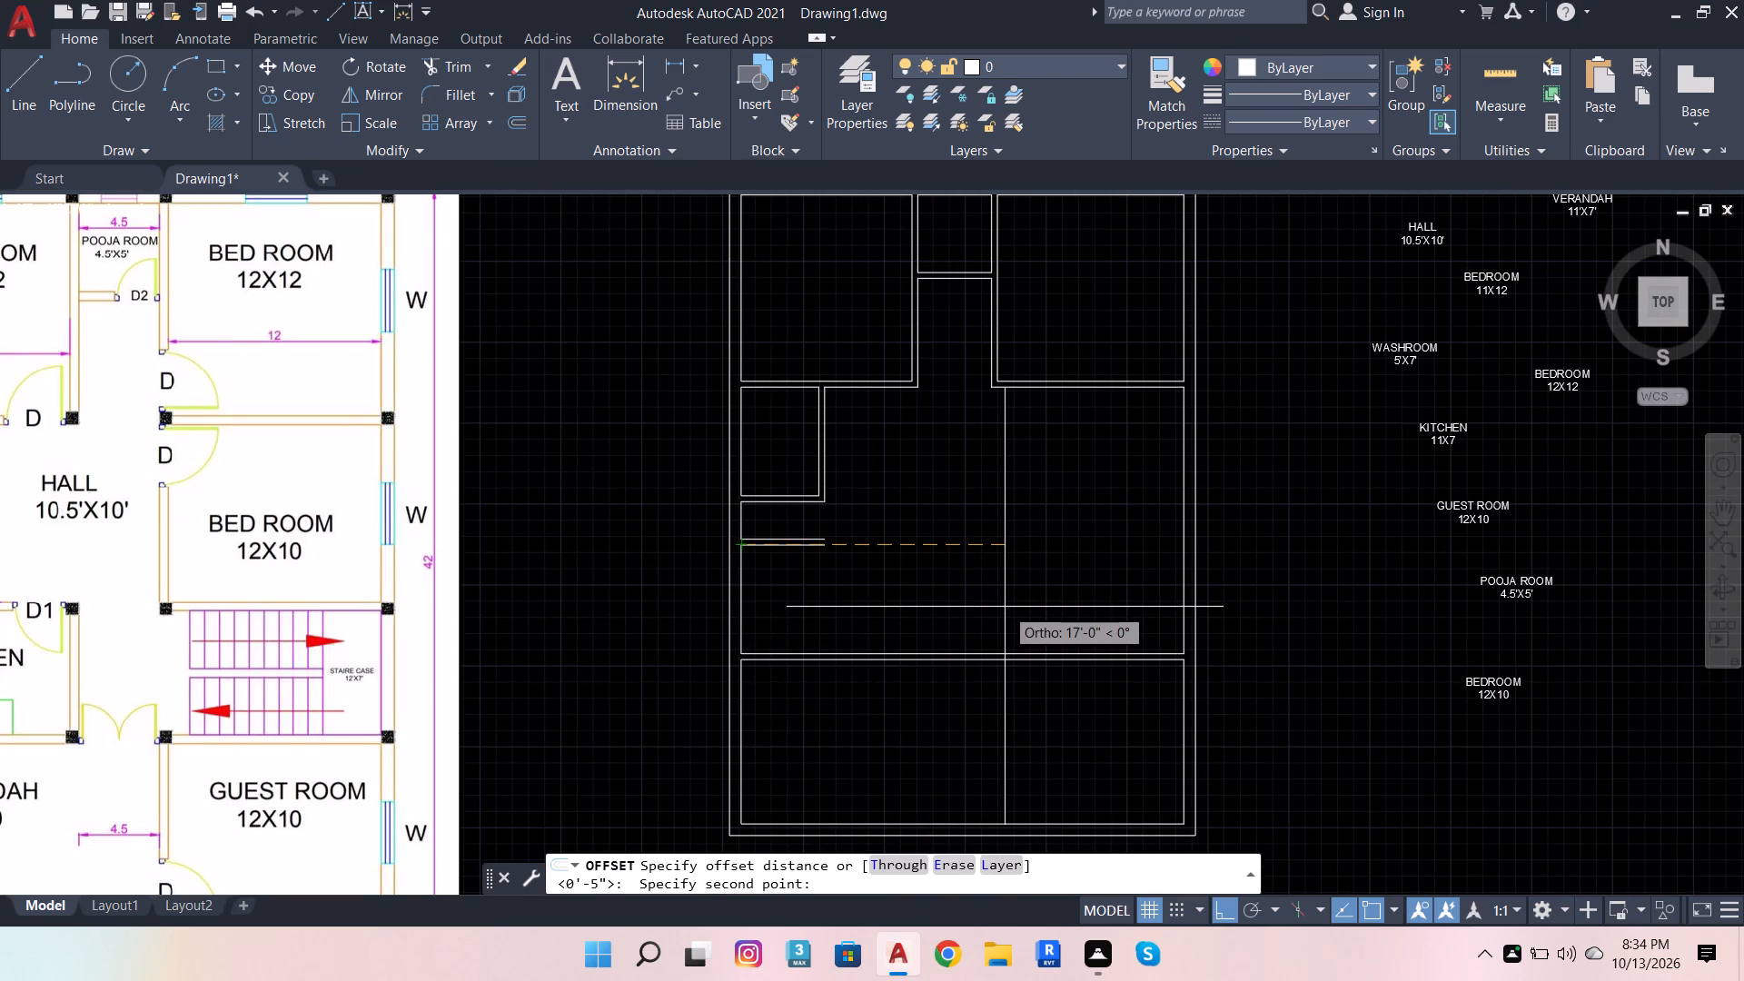
text(11')
key(Return)
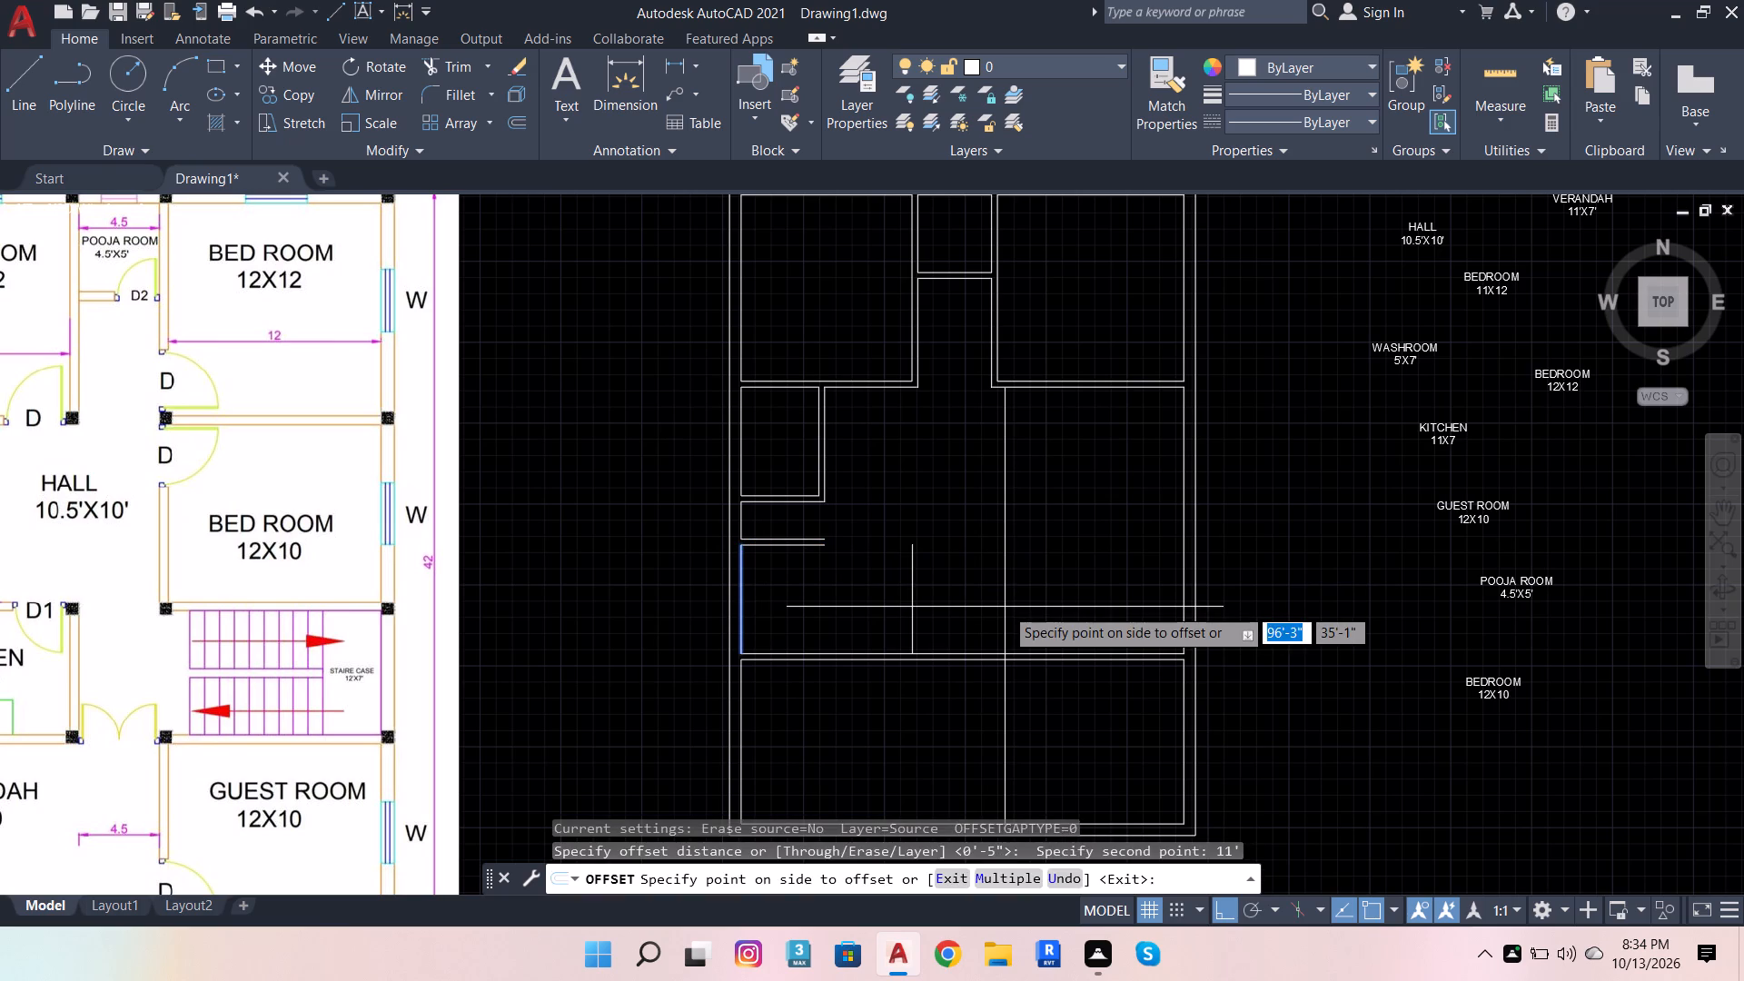
click(1005, 607)
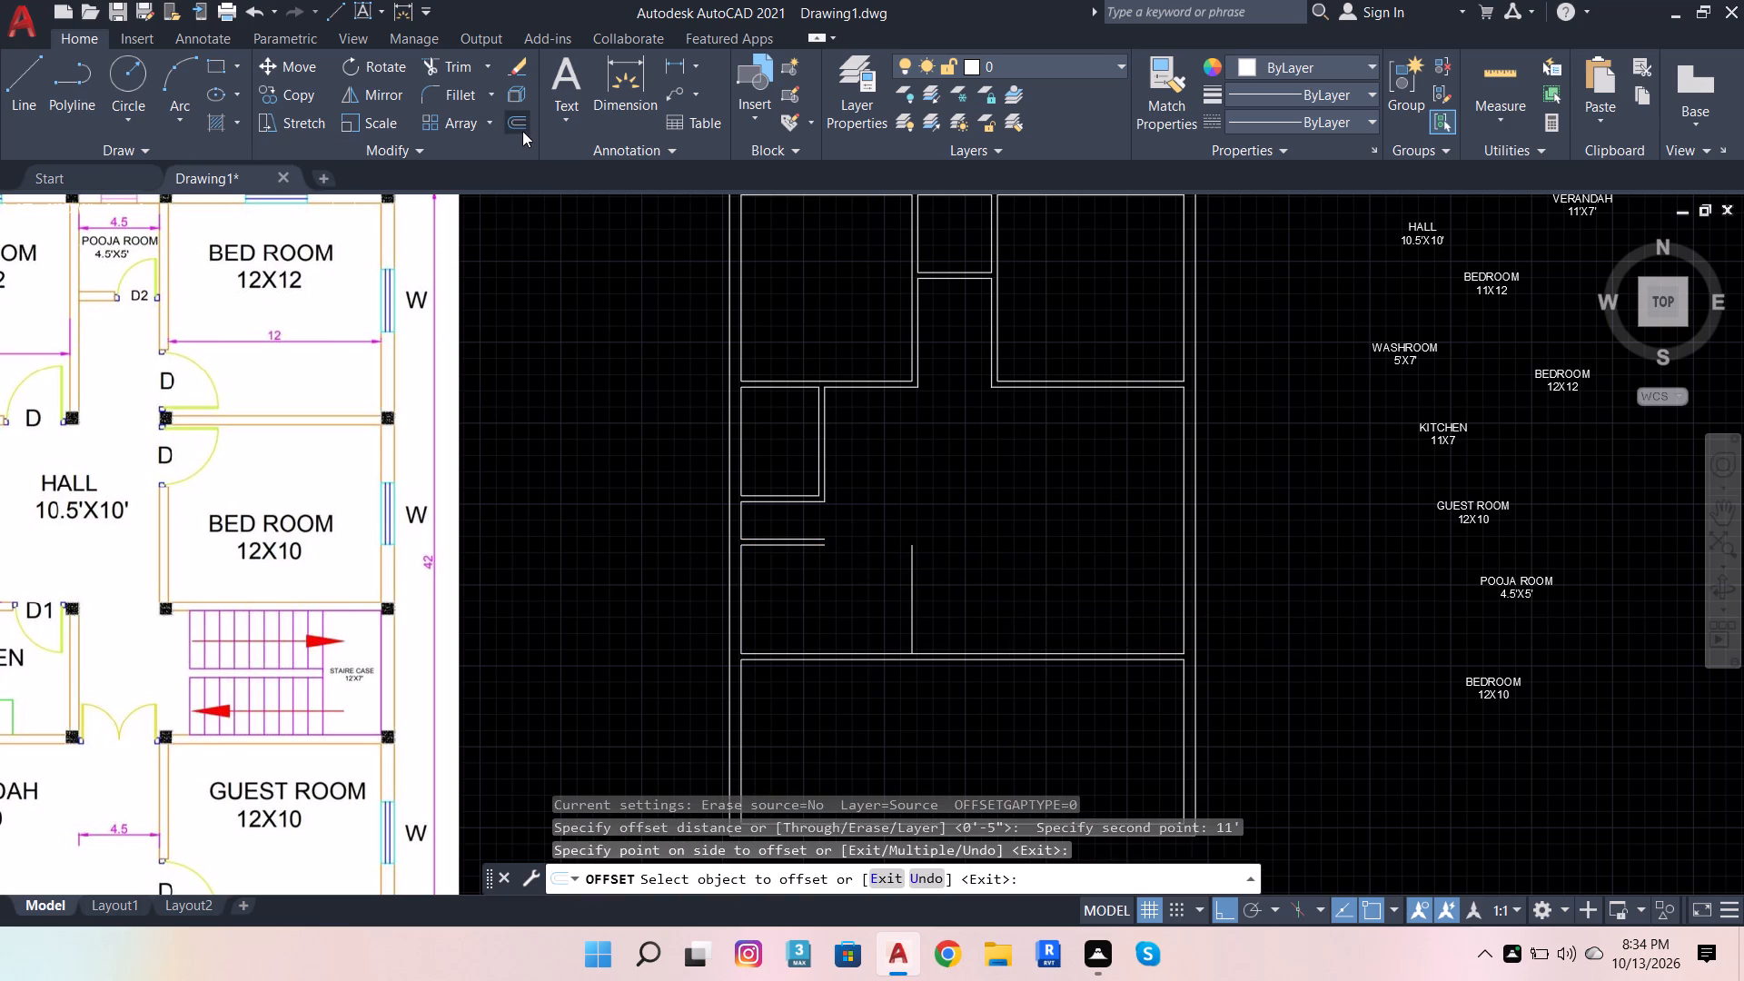
Offset the kitchen's right wall line 4.5" to the right to give the wall thickness.
click(520, 126)
click(917, 539)
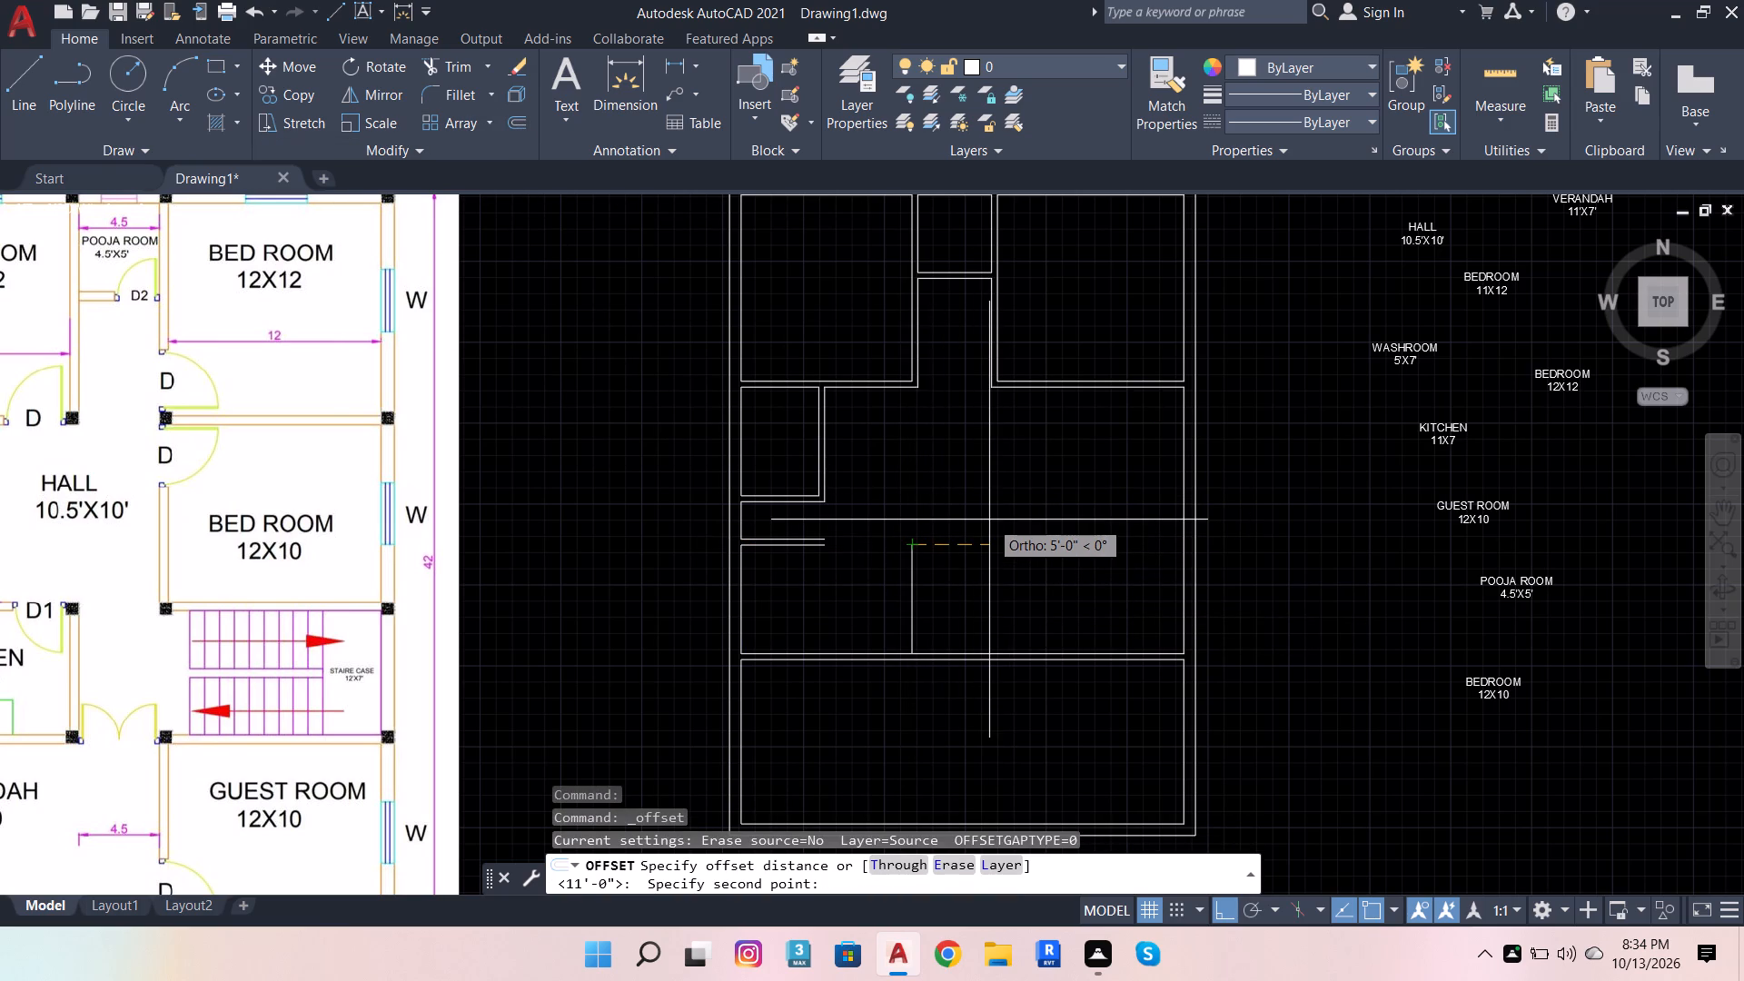
text(4.5)
key(Return)
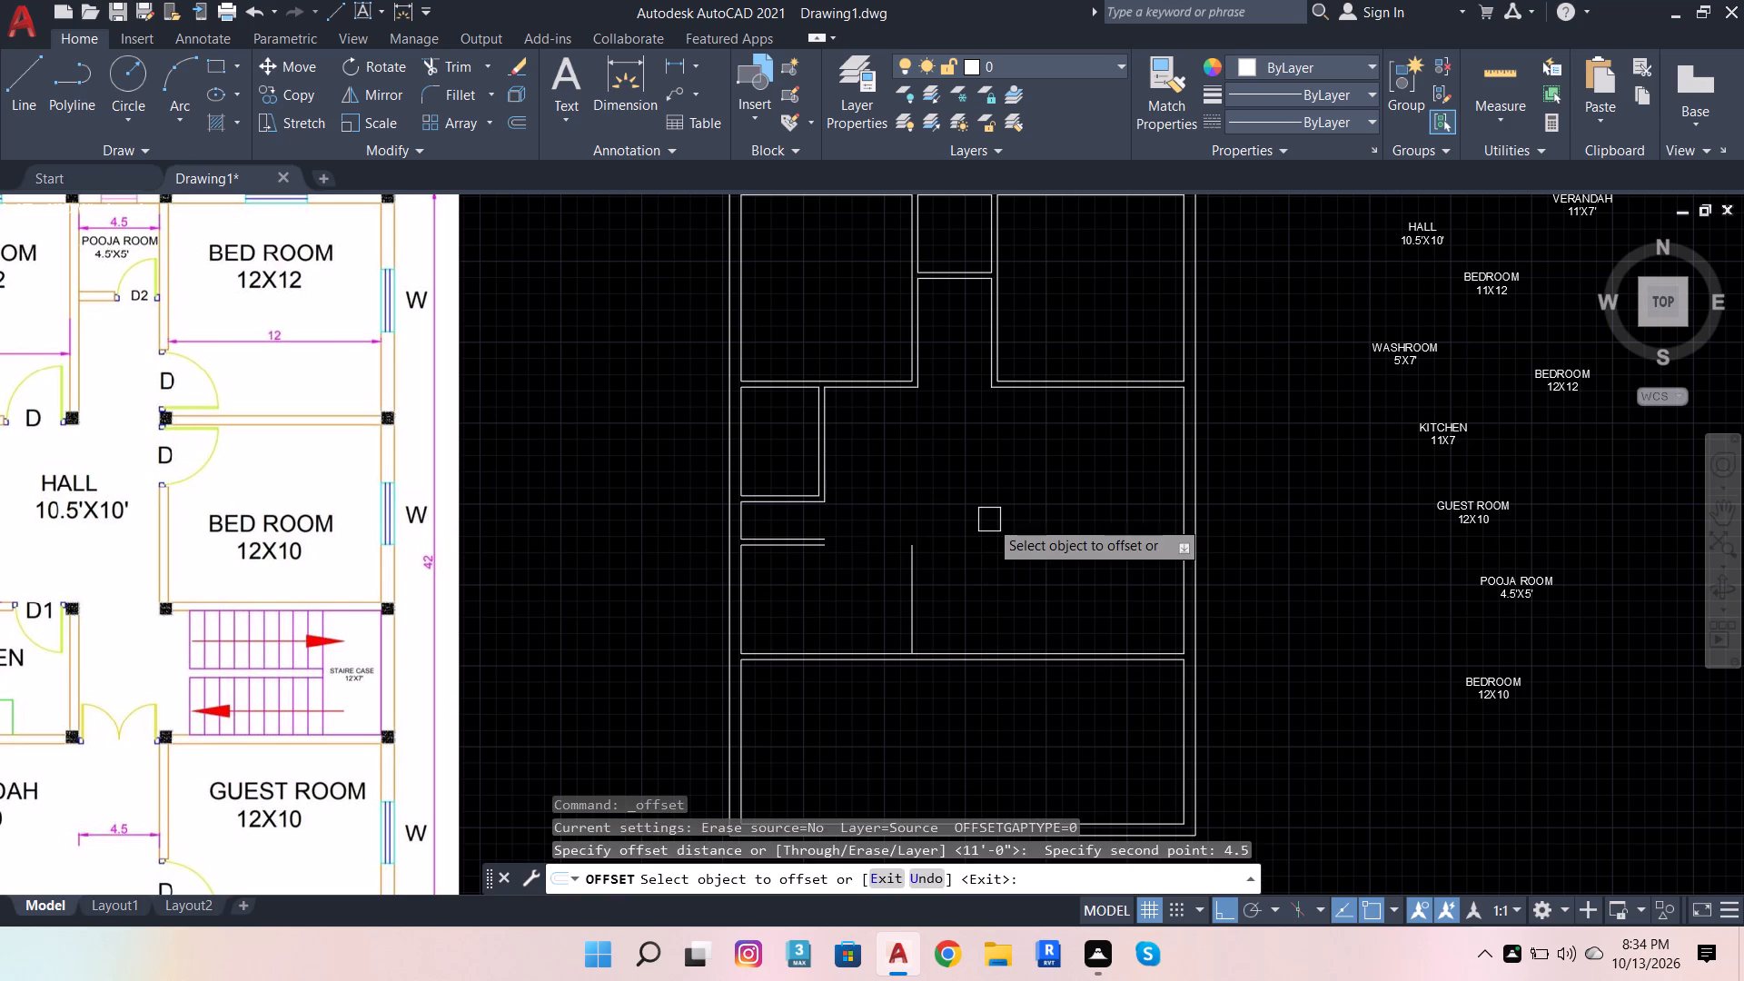
click(913, 577)
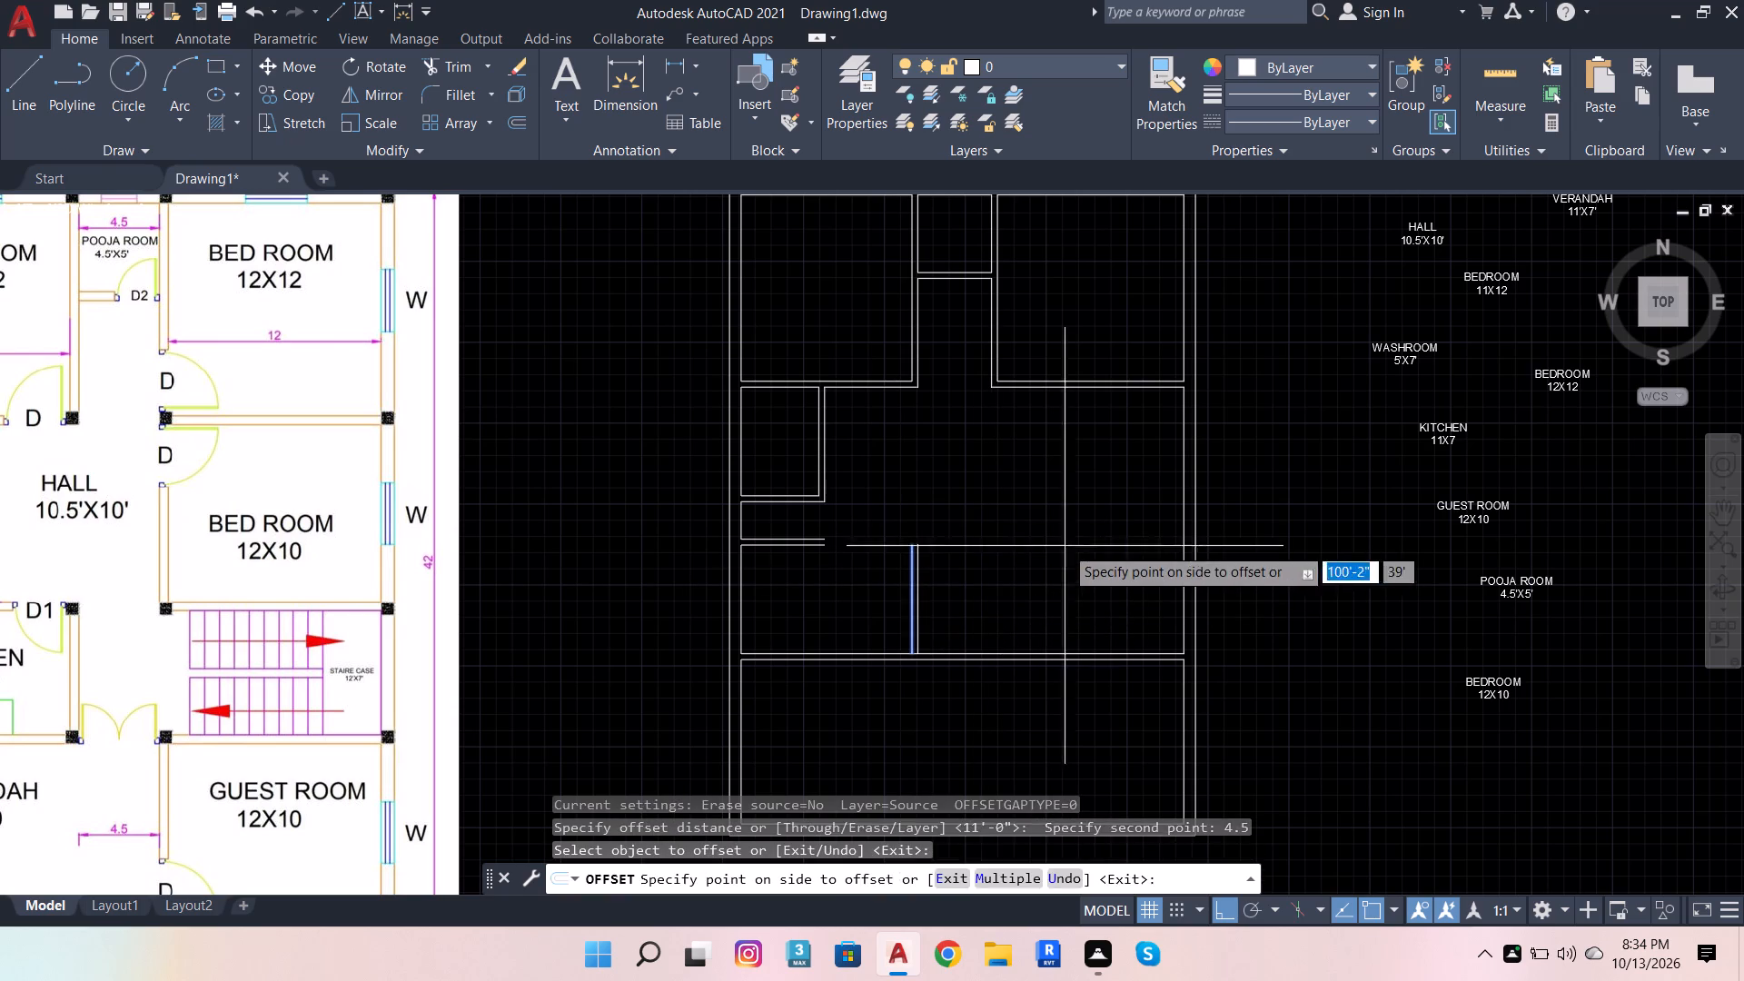
click(1065, 546)
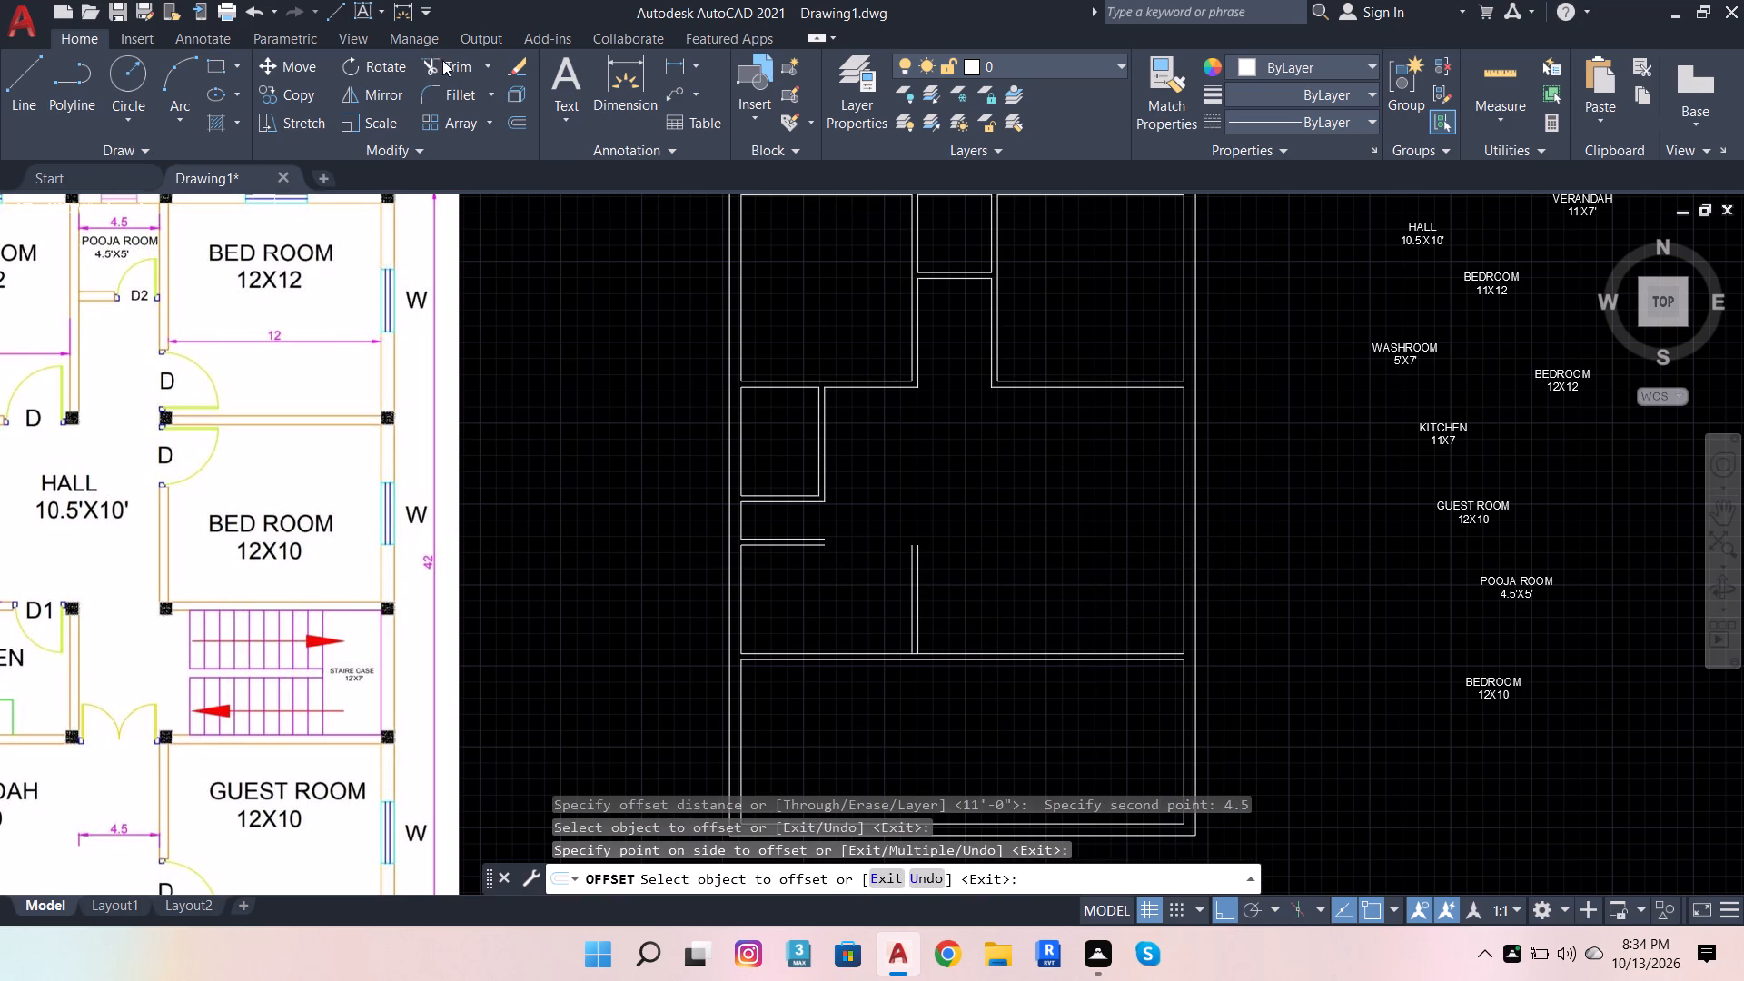
Extend the kitchen's upper and right wall lines to meet, and trim the overshoot to form the upper-right corner.
click(445, 61)
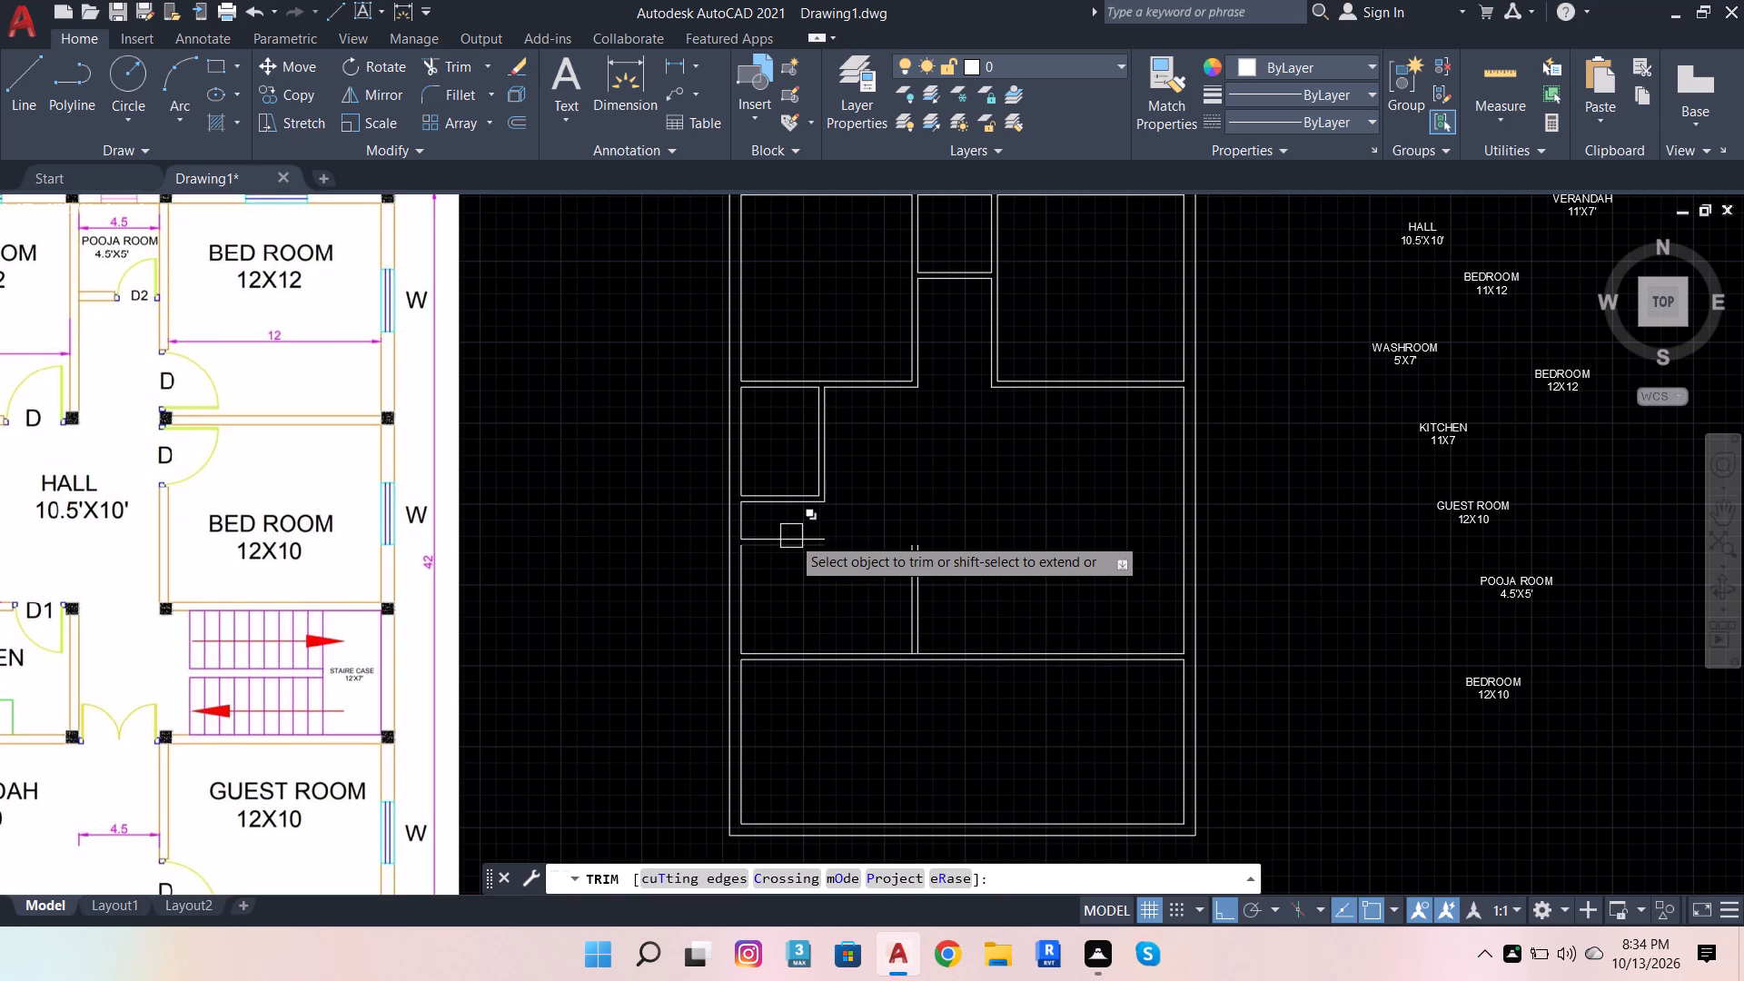
shift+click(791, 536)
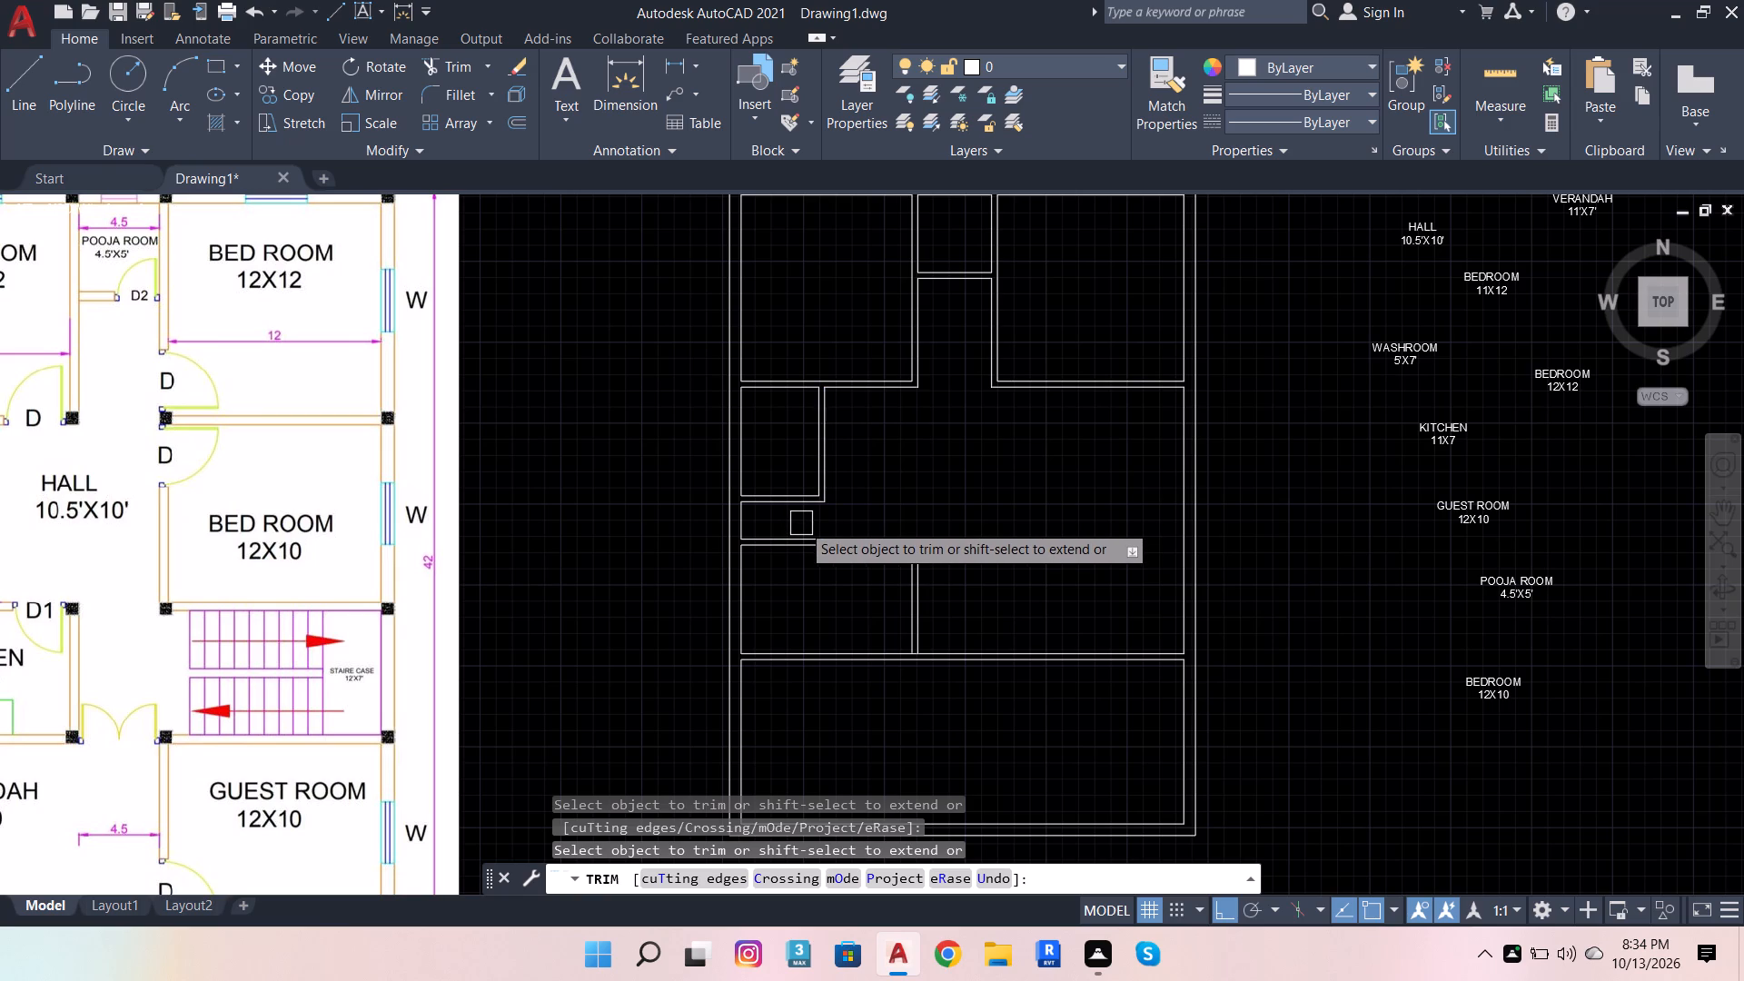
shift+click(802, 528)
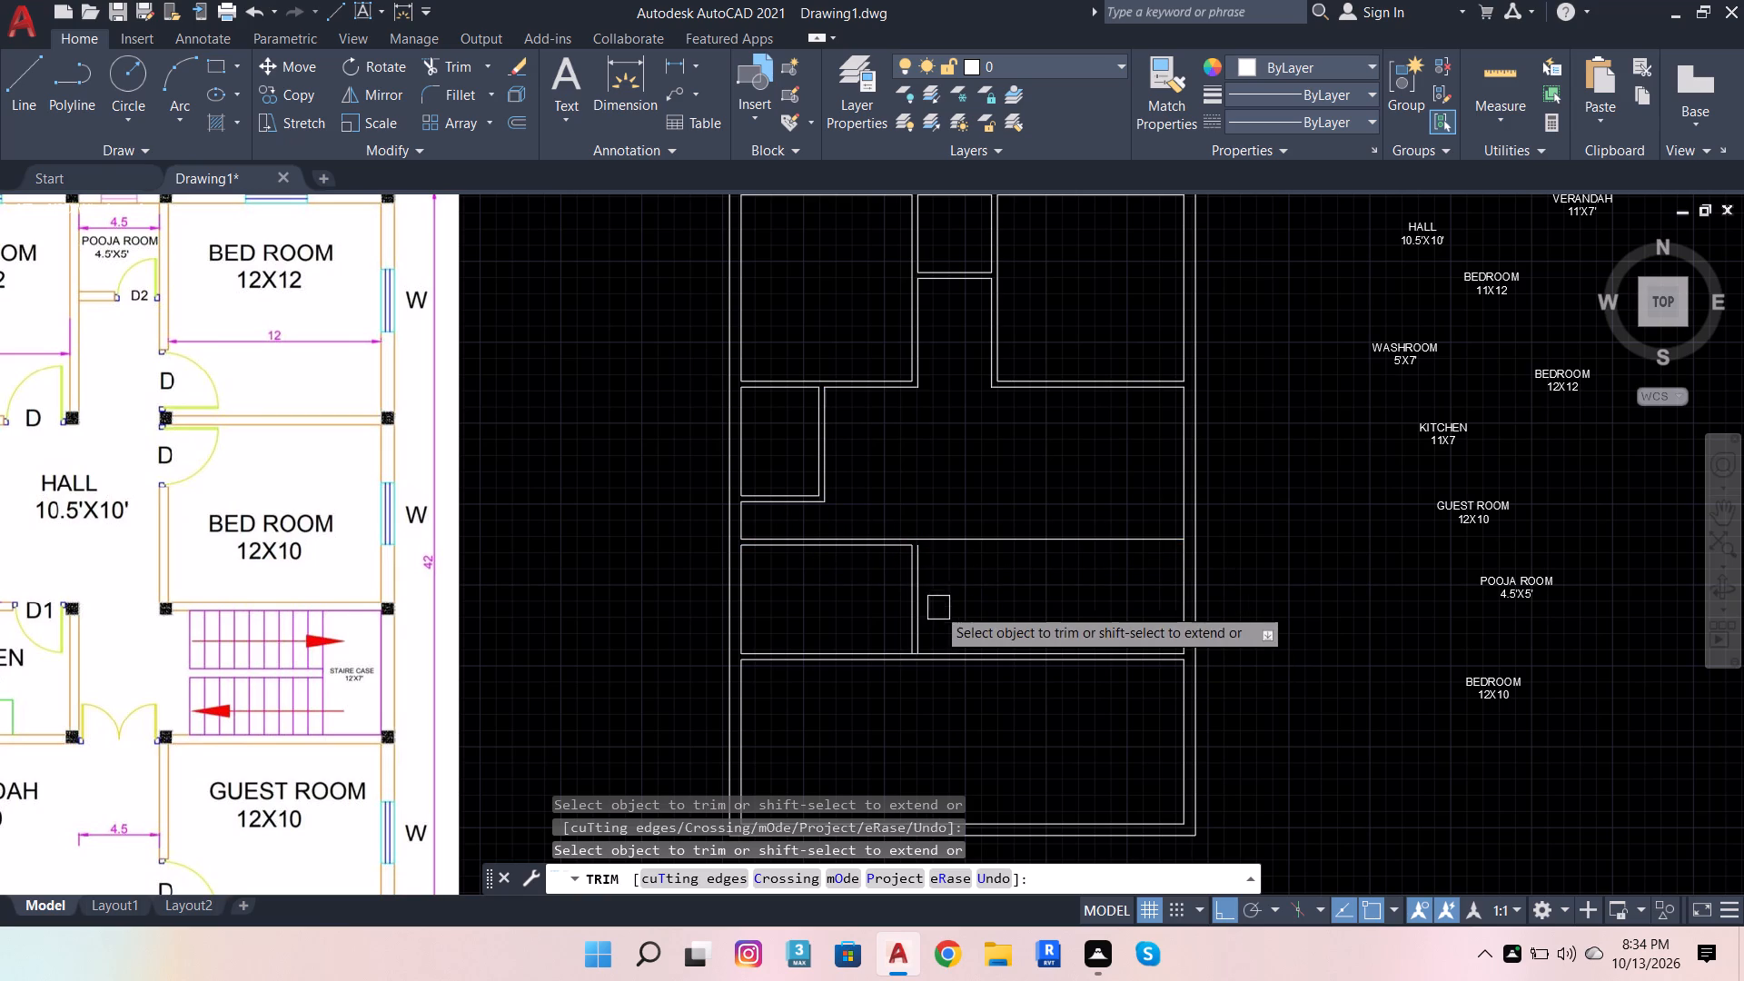
shift+click(927, 578)
click(975, 531)
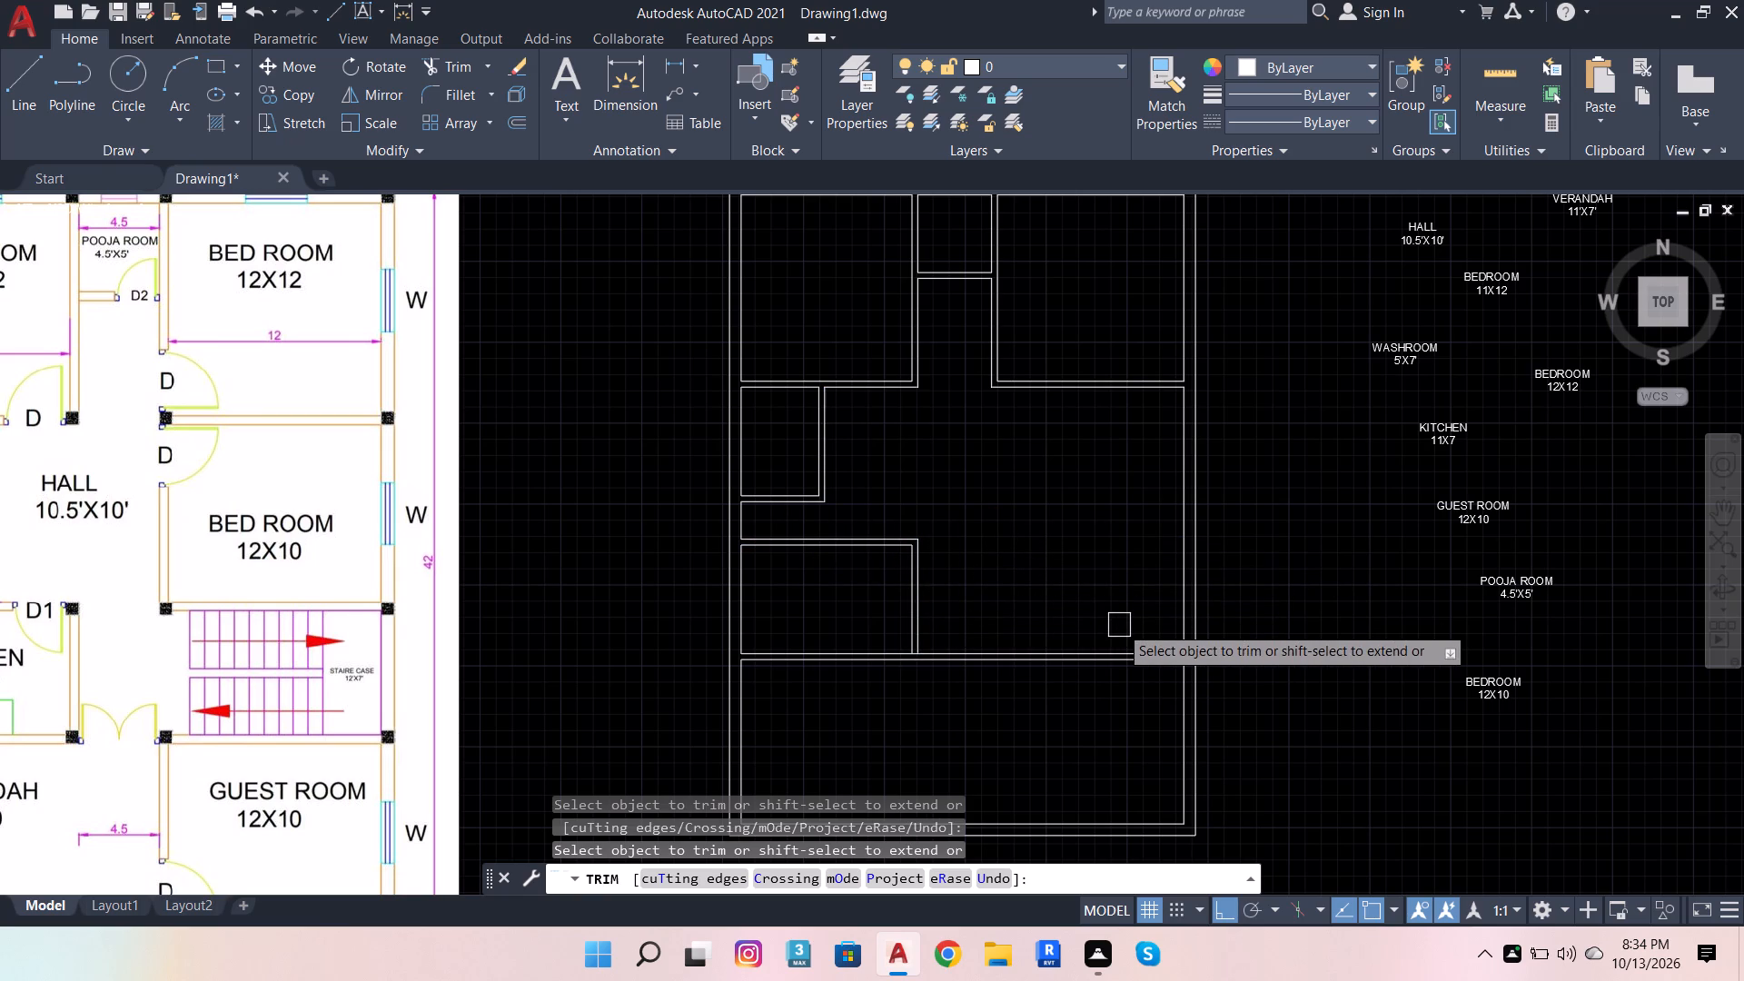
key(Escape)
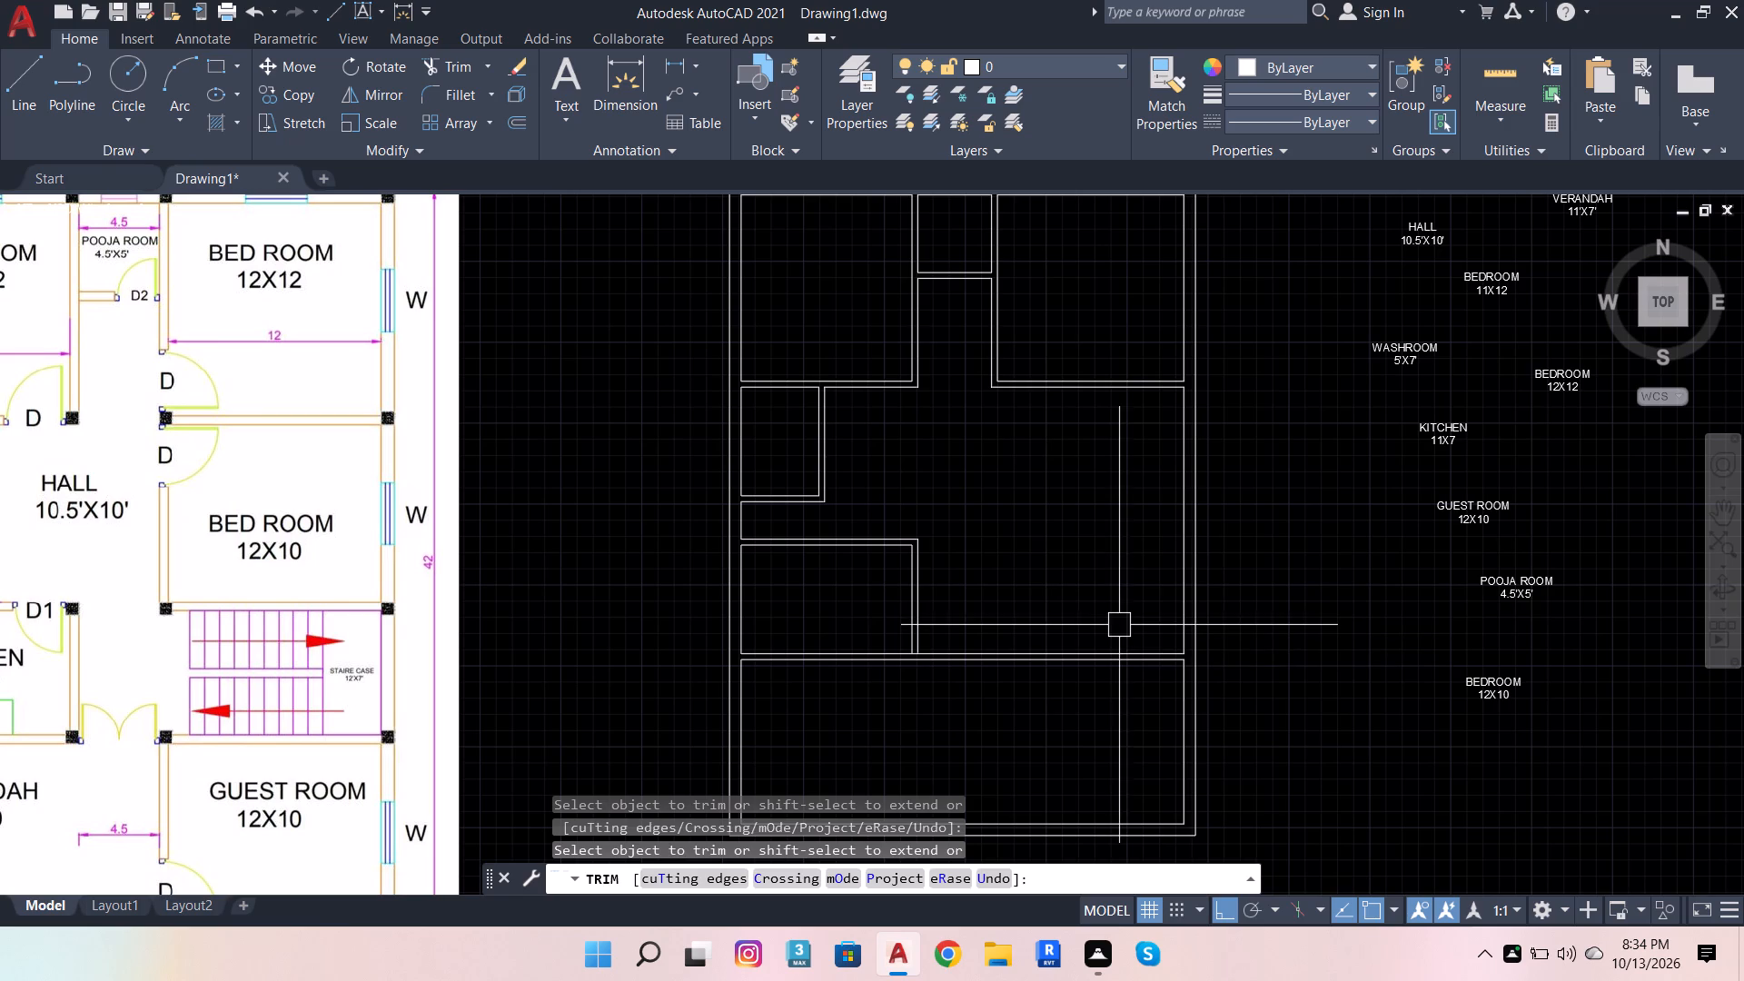
Trim the upper line of the wall below the kitchen between the two lines of the kitchen's right wall.
scroll(905, 512, up, 2)
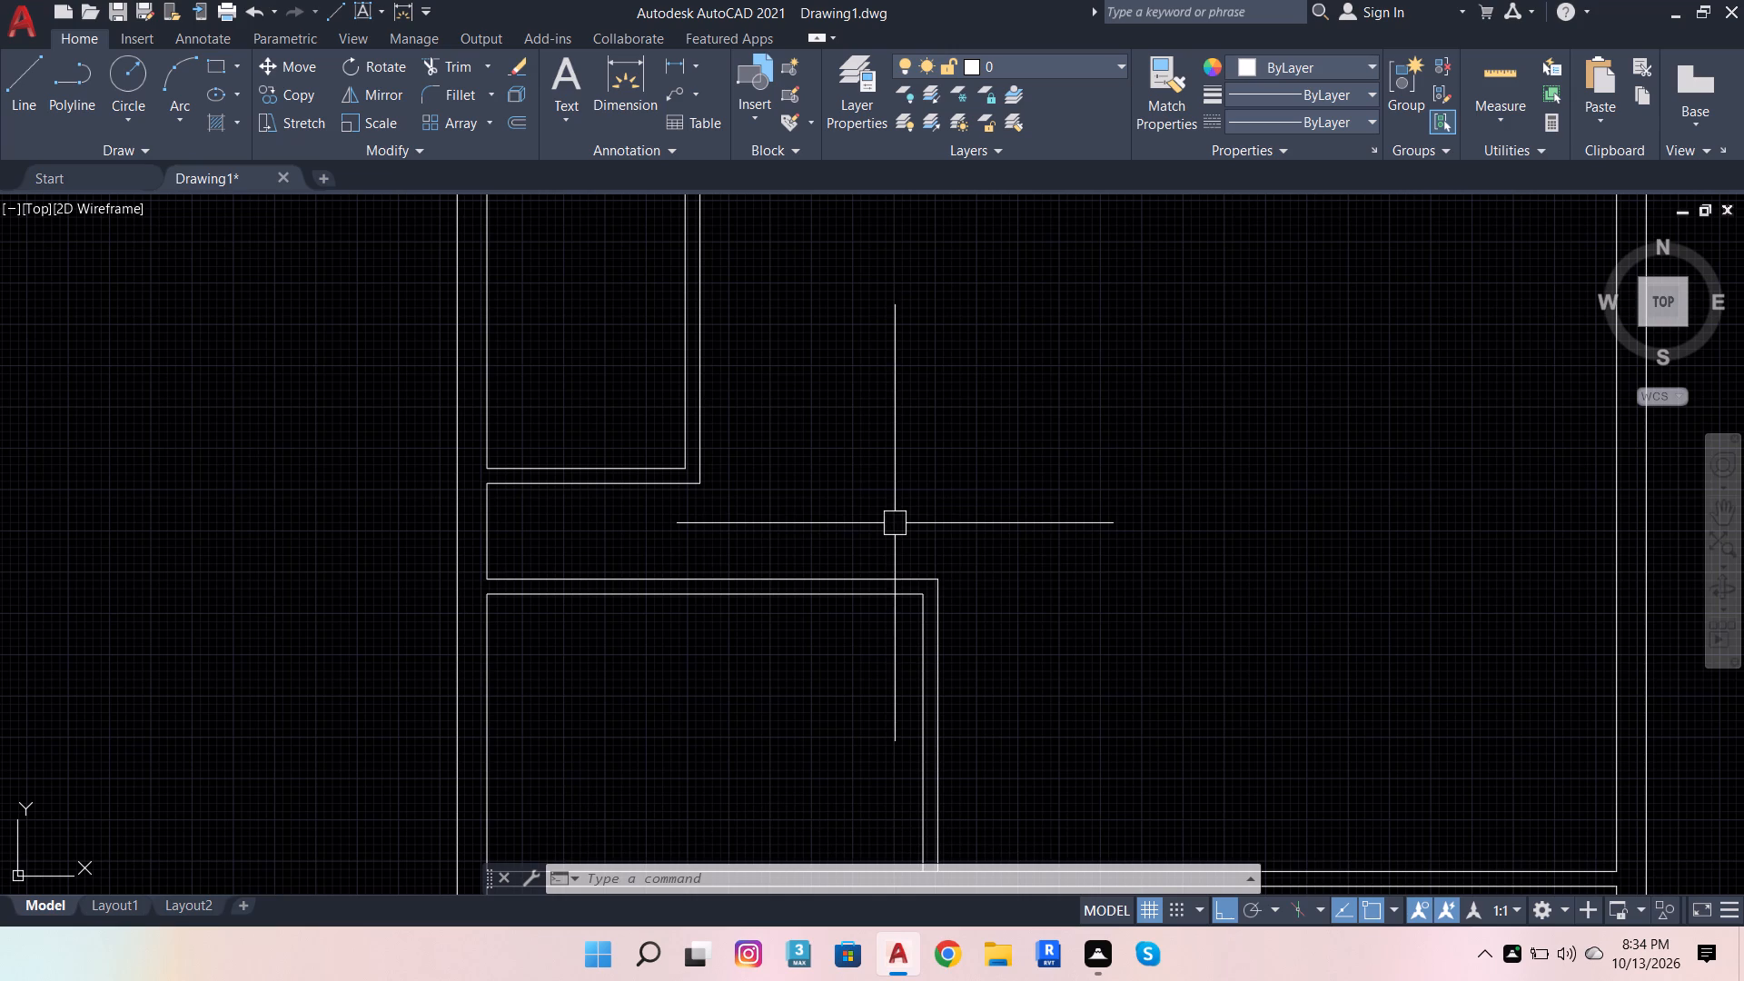
scroll(906, 551, down, 3)
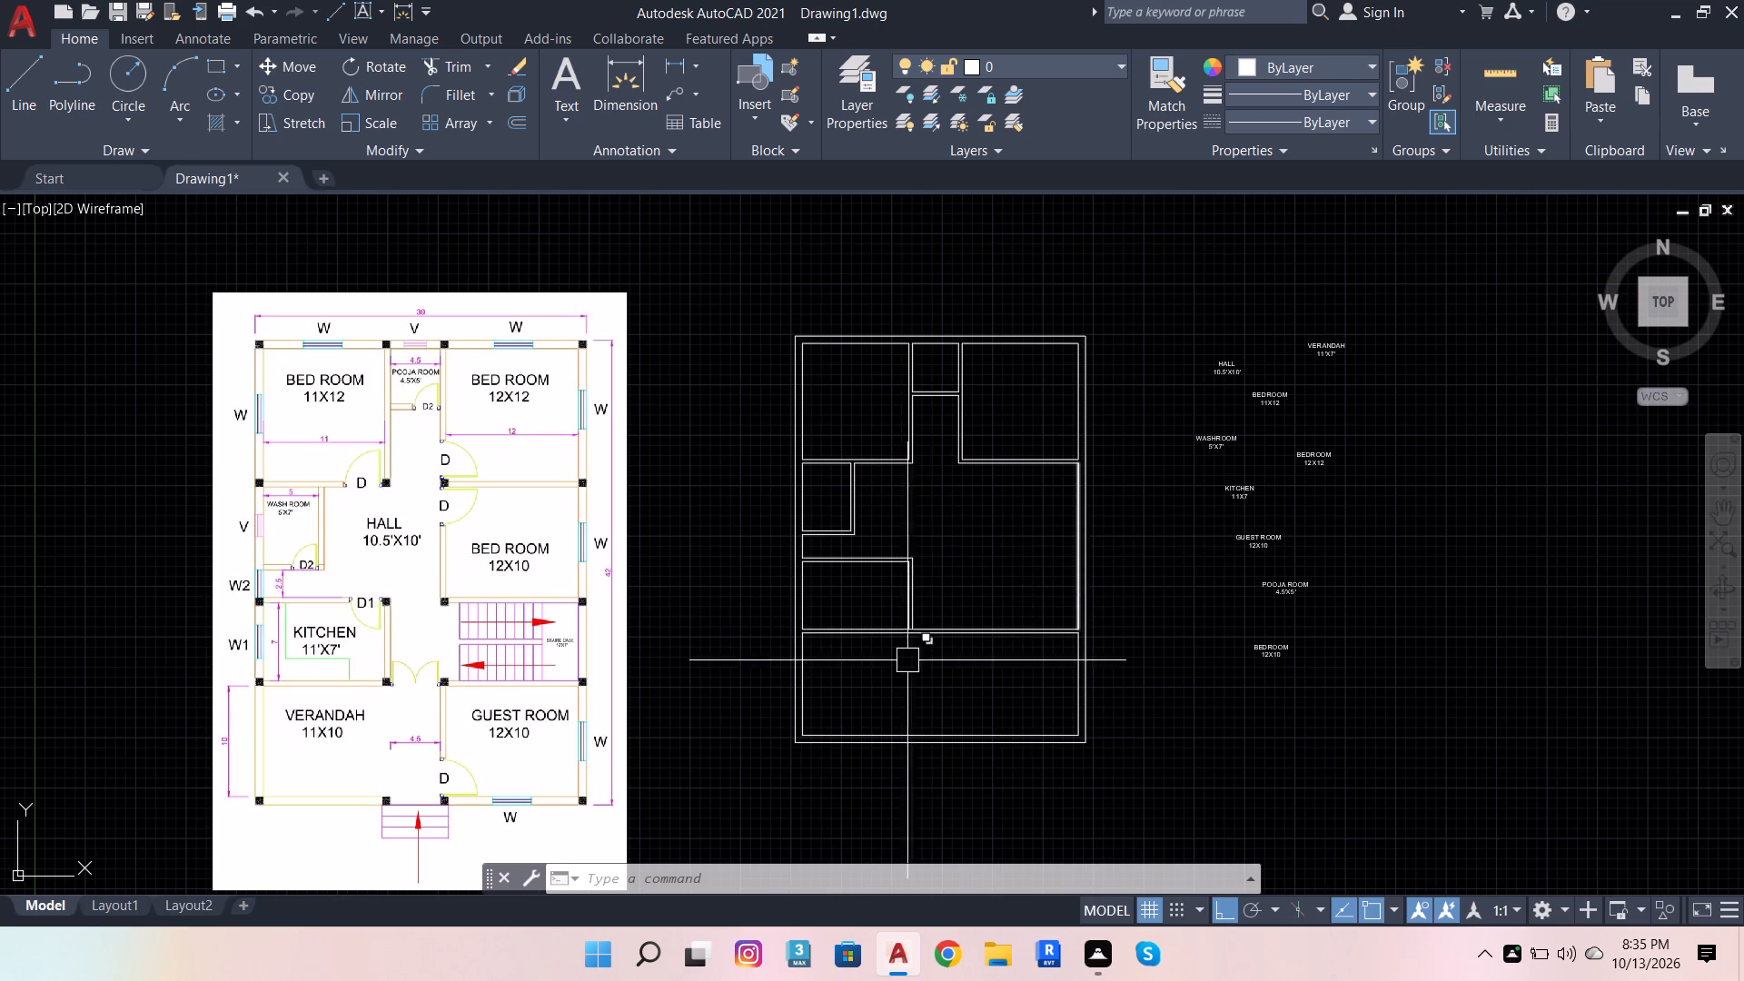
scroll(906, 606, up, 2)
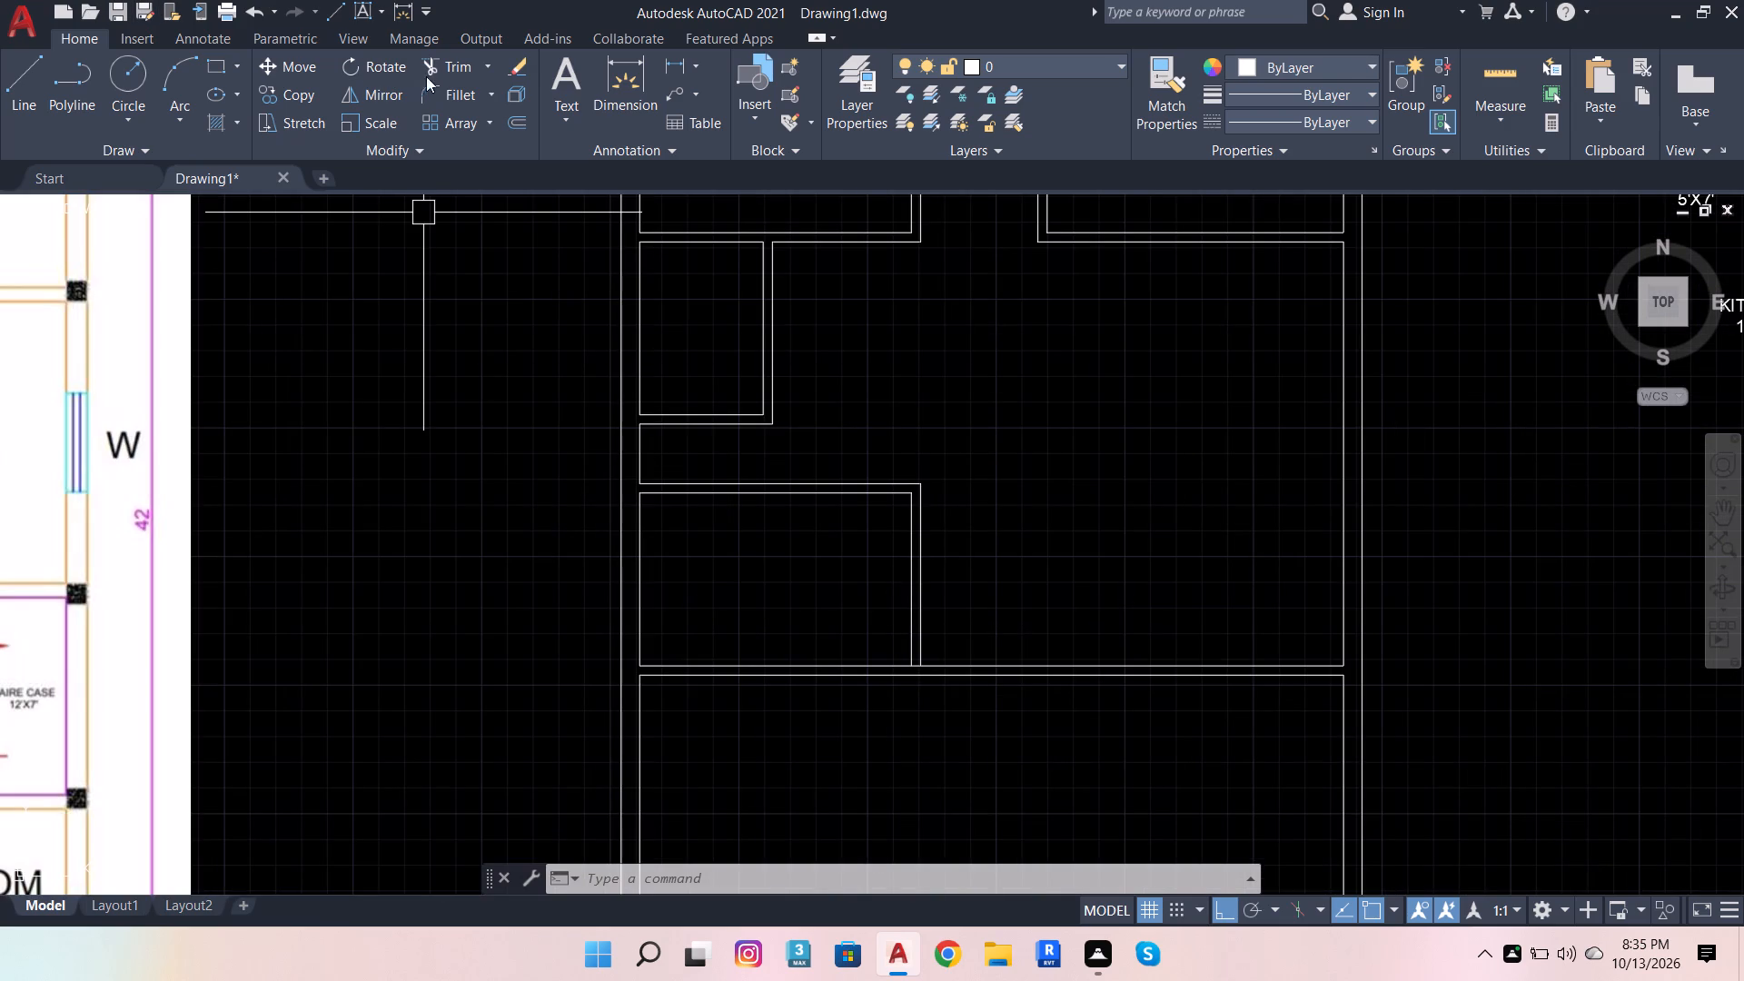
click(438, 71)
scroll(961, 653, up, 4)
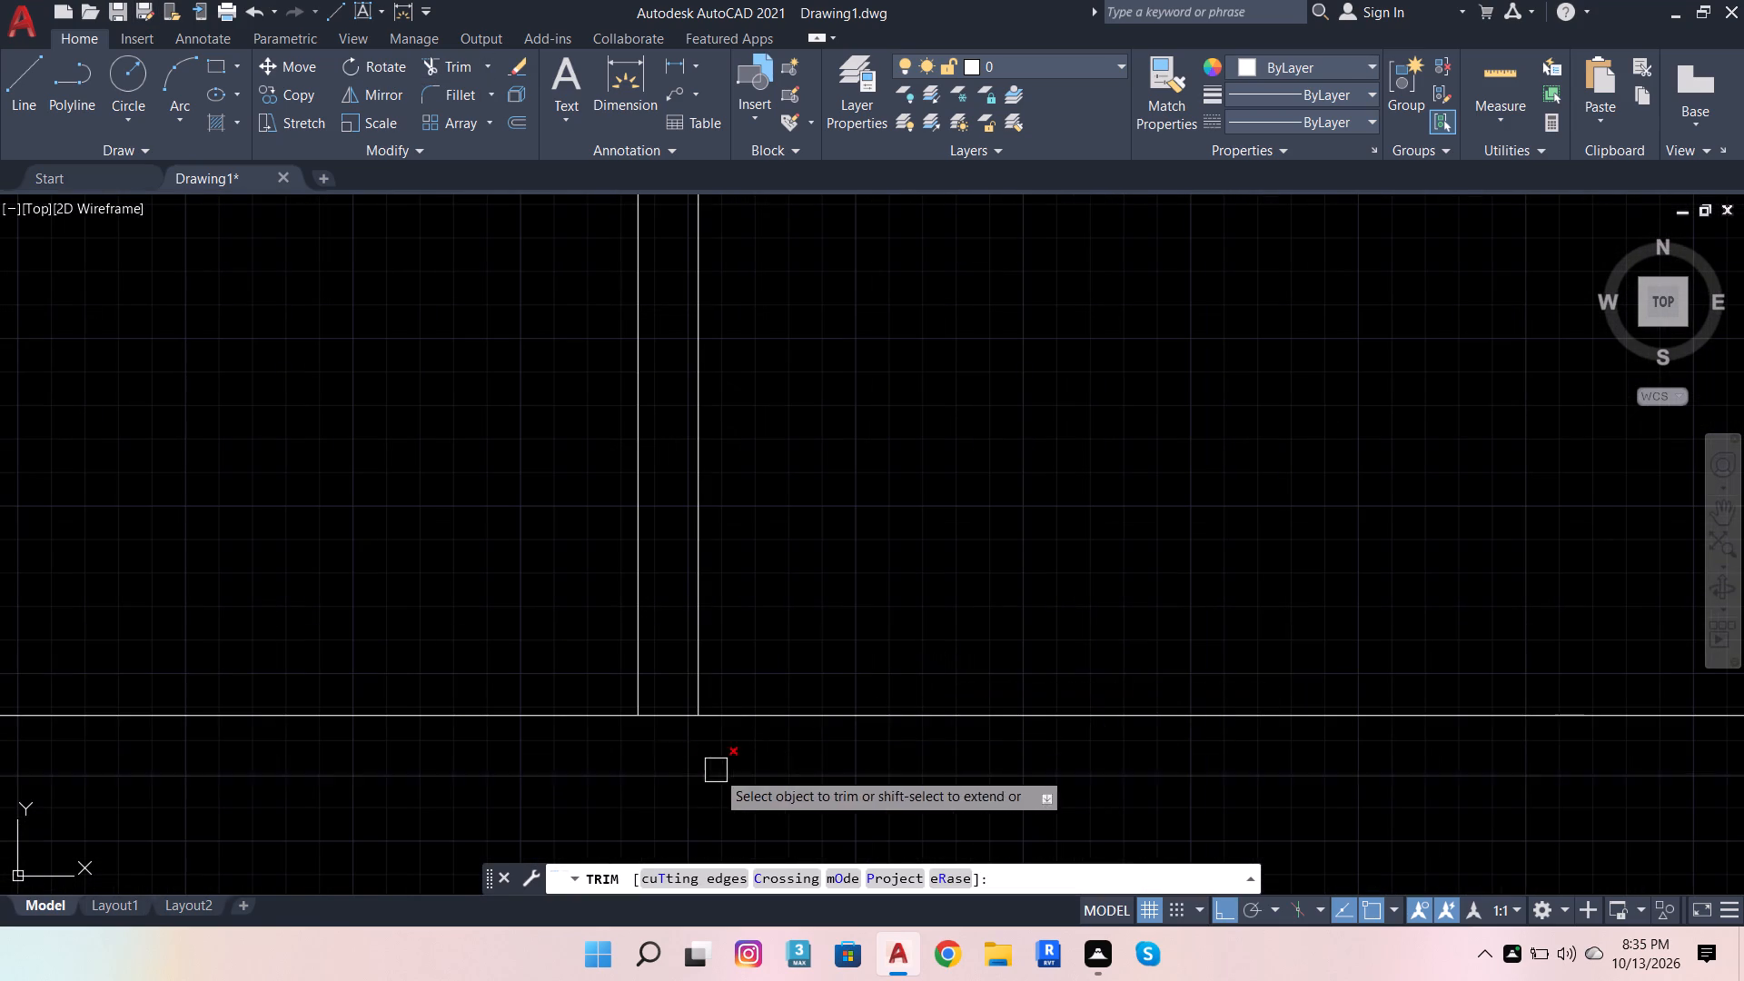
click(659, 720)
scroll(659, 747, down, 5)
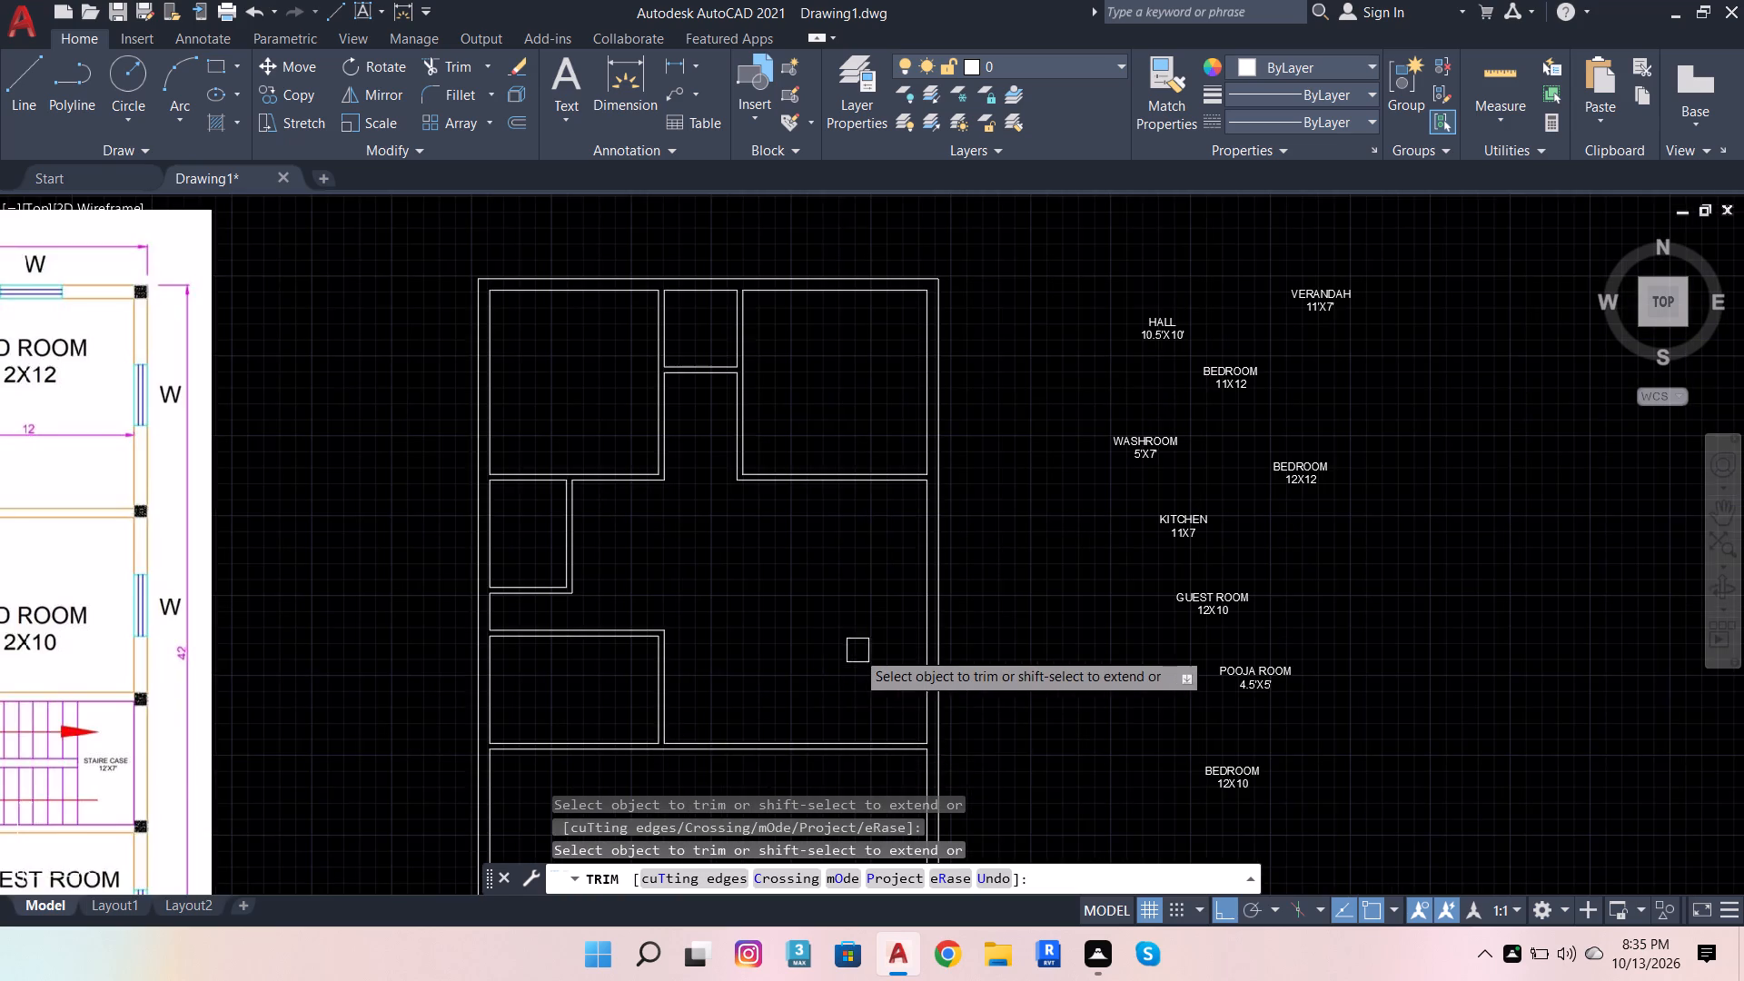
scroll(857, 650, down, 5)
scroll(859, 648, up, 3)
scroll(902, 582, down, 1)
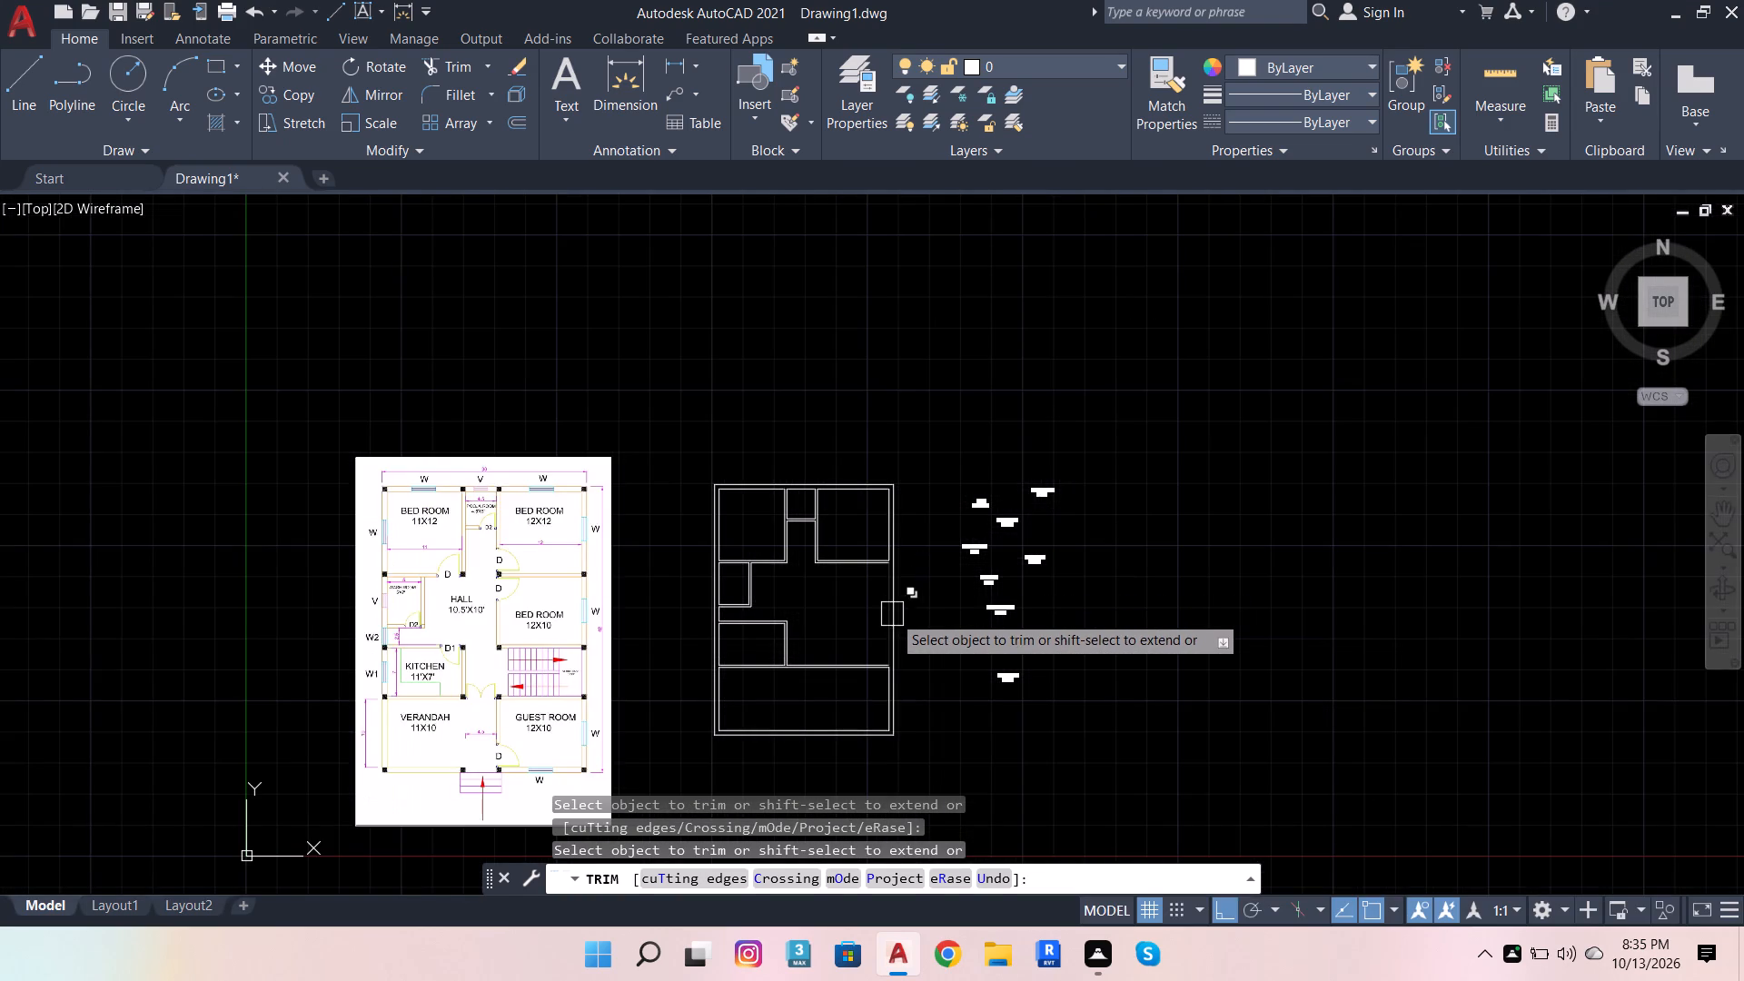
scroll(887, 626, up, 1)
key(Escape)
Offset the lower line of the 12X12 bedroom's bottom wall 10' downward for the 12X10 bedroom's depth.
scroll(818, 530, up, 2)
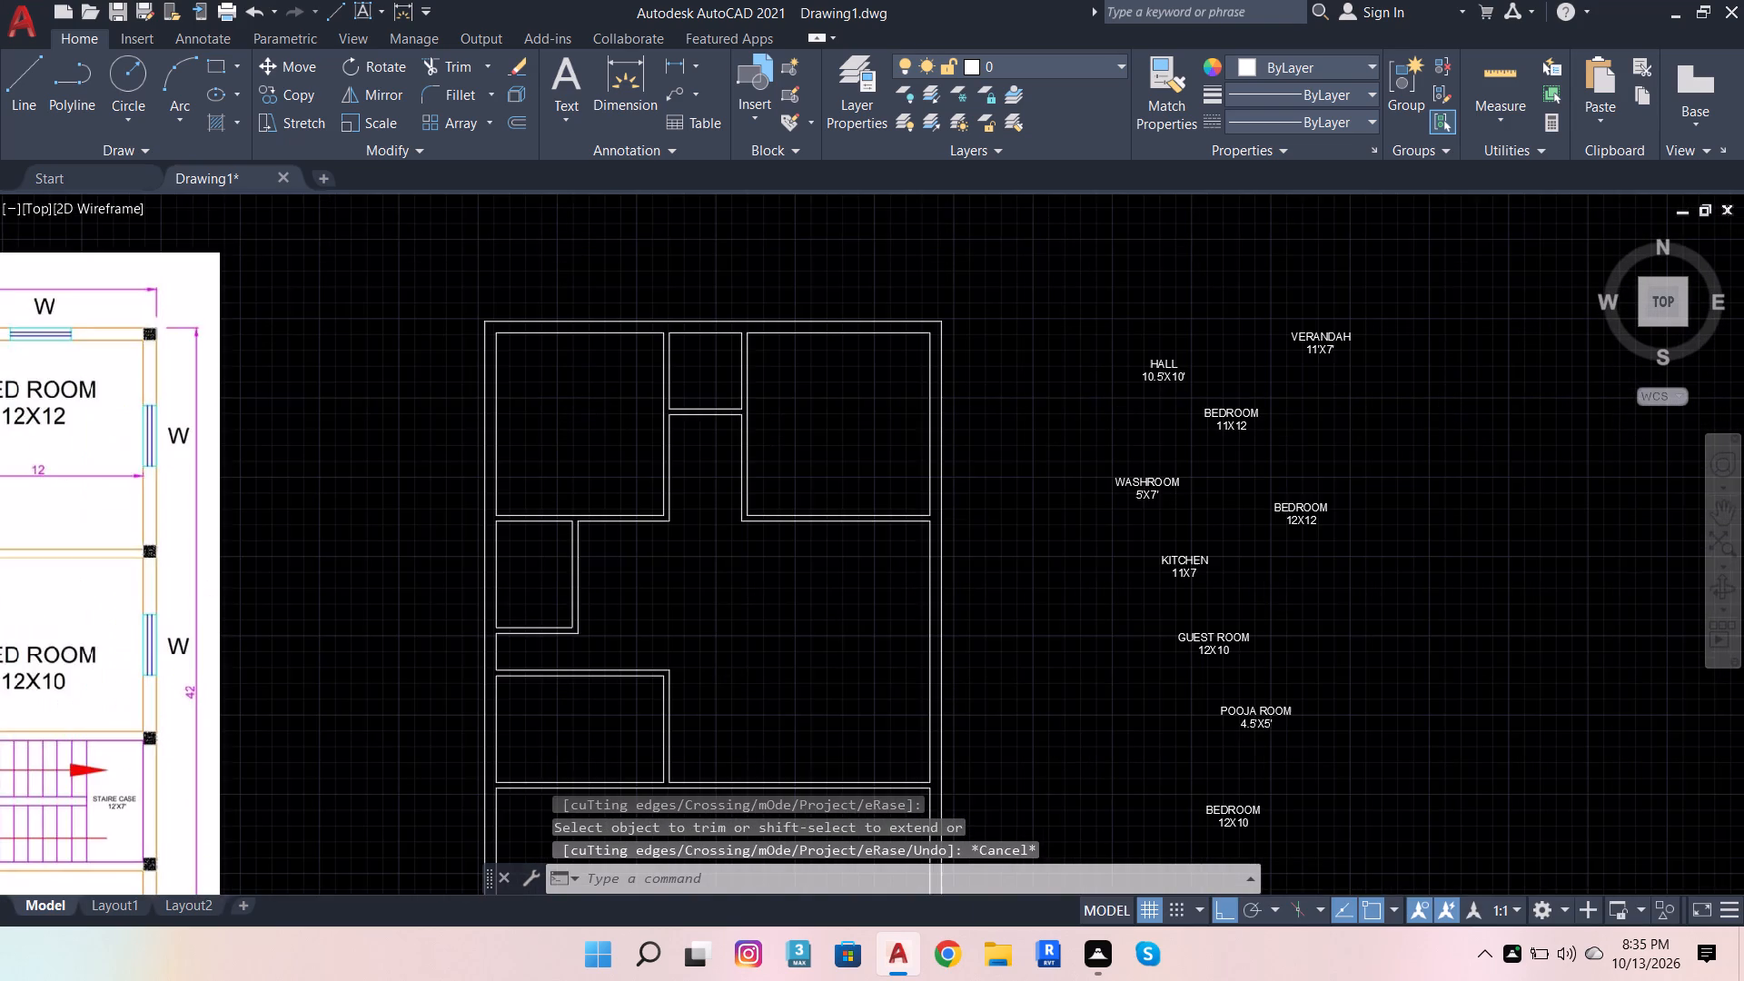
click(818, 530)
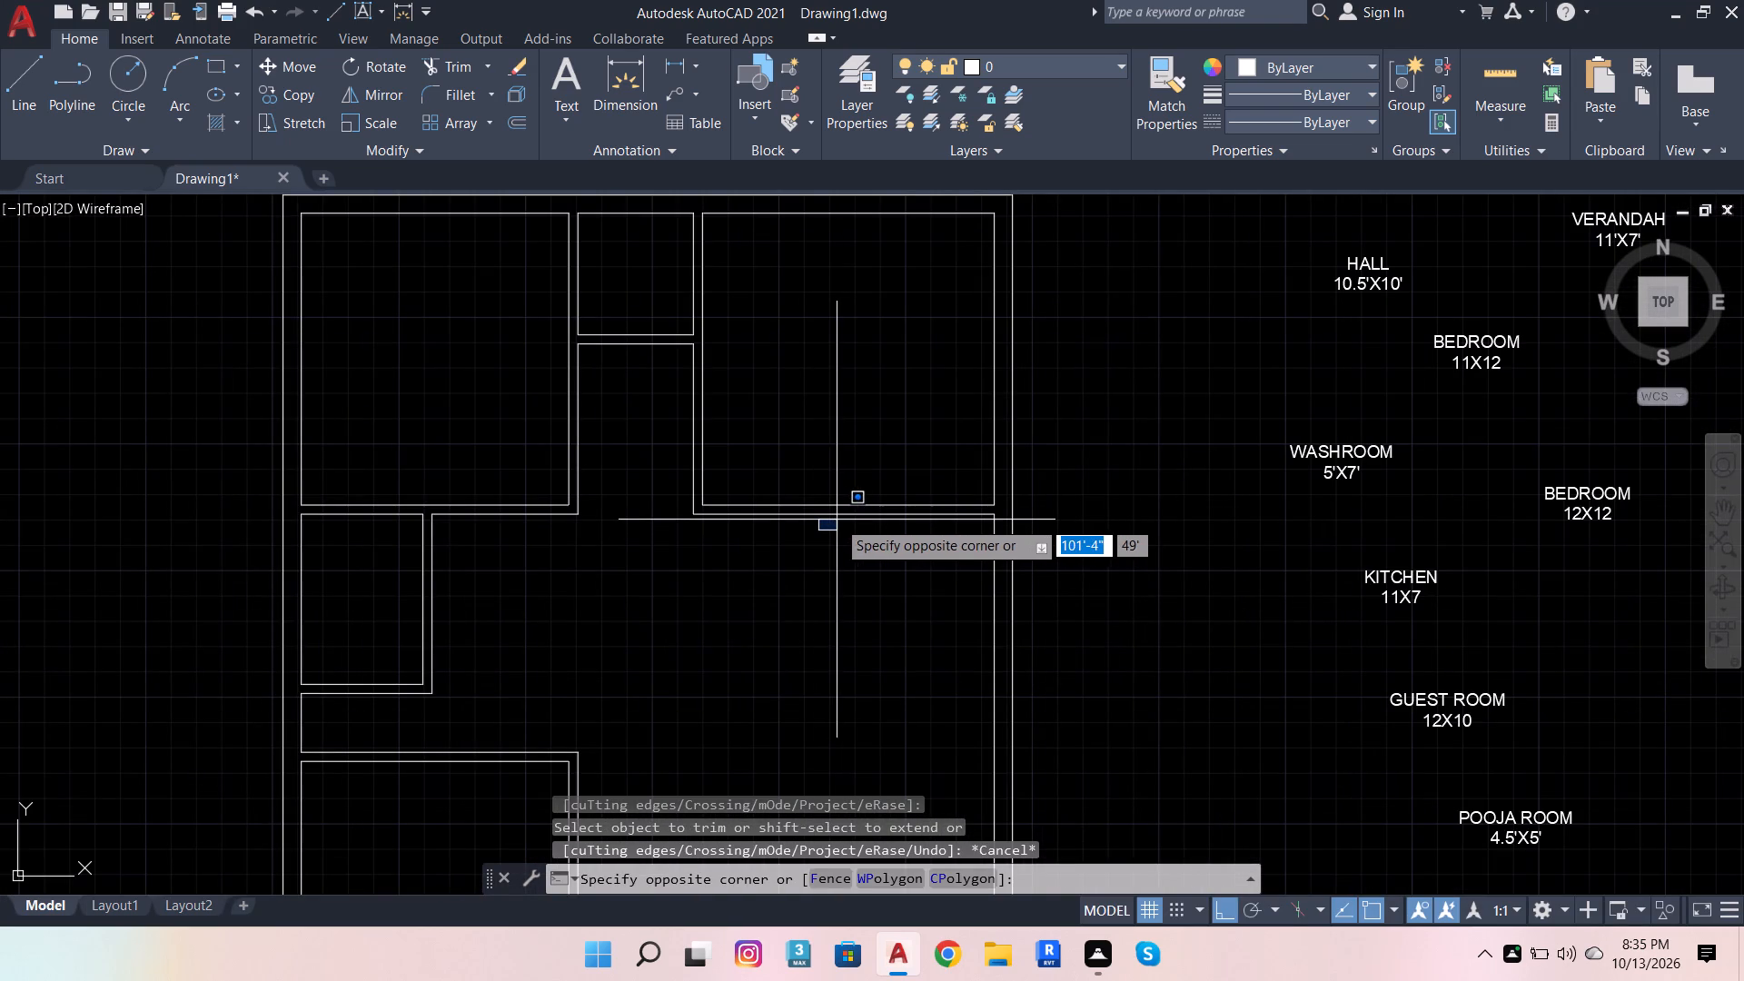
scroll(755, 530, up, 2)
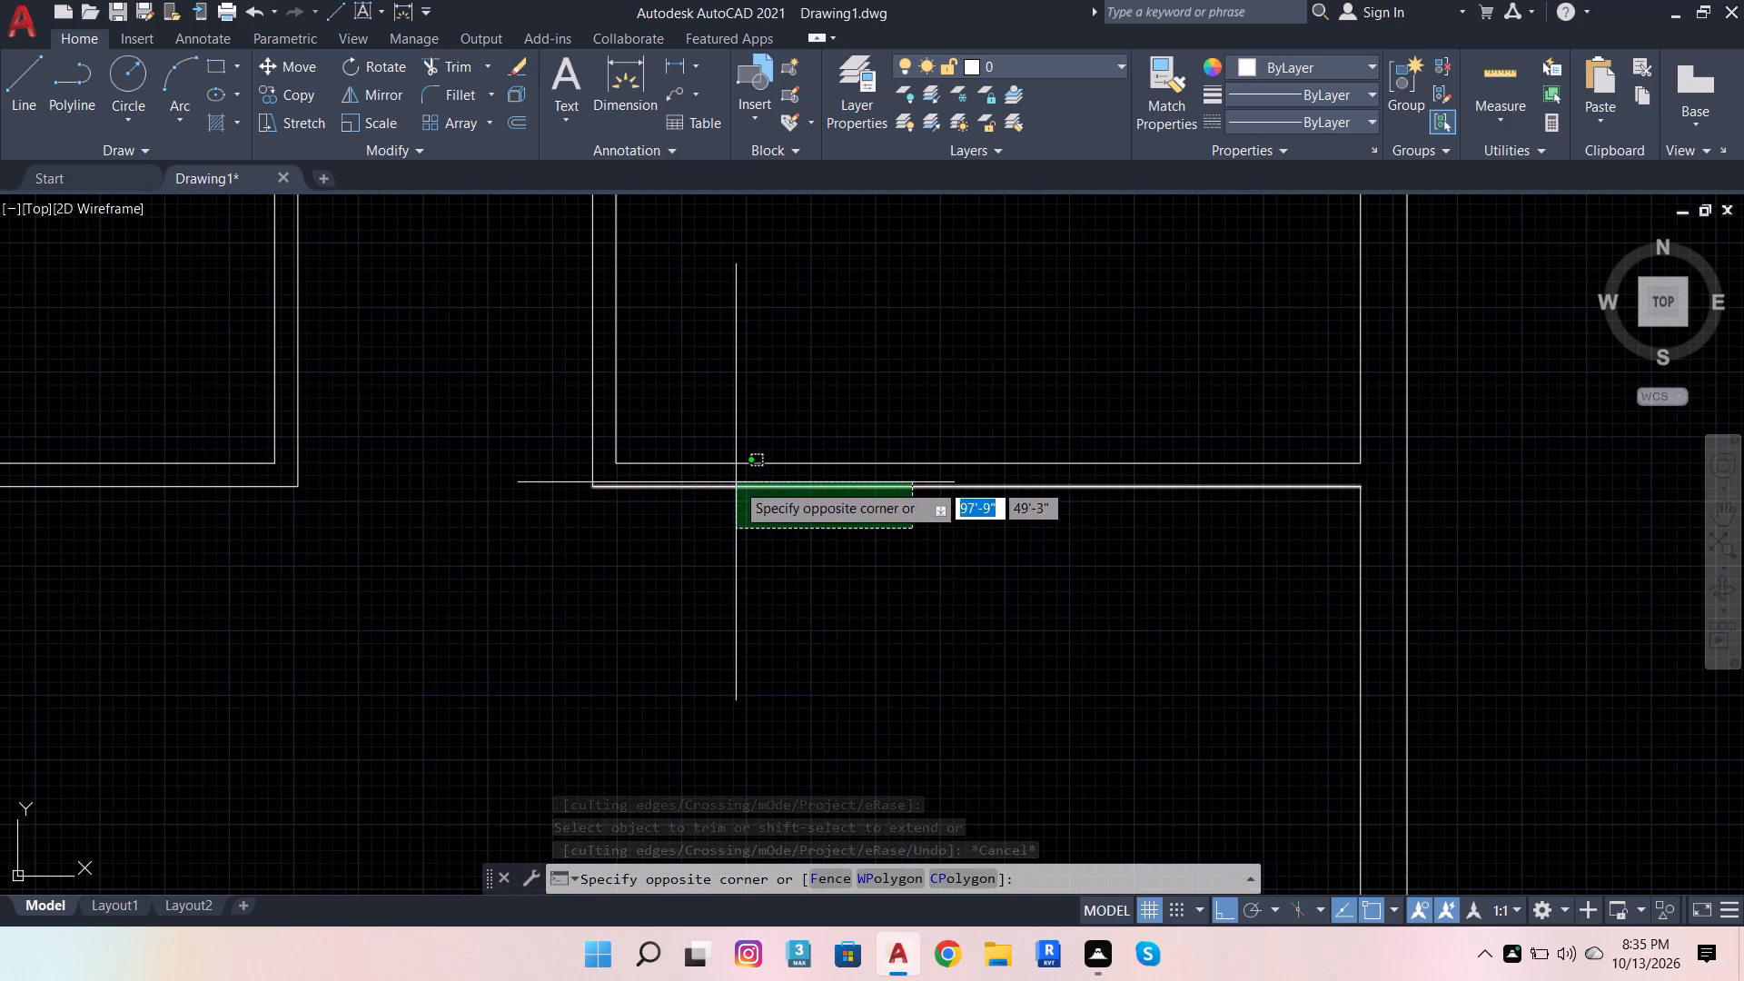
click(736, 482)
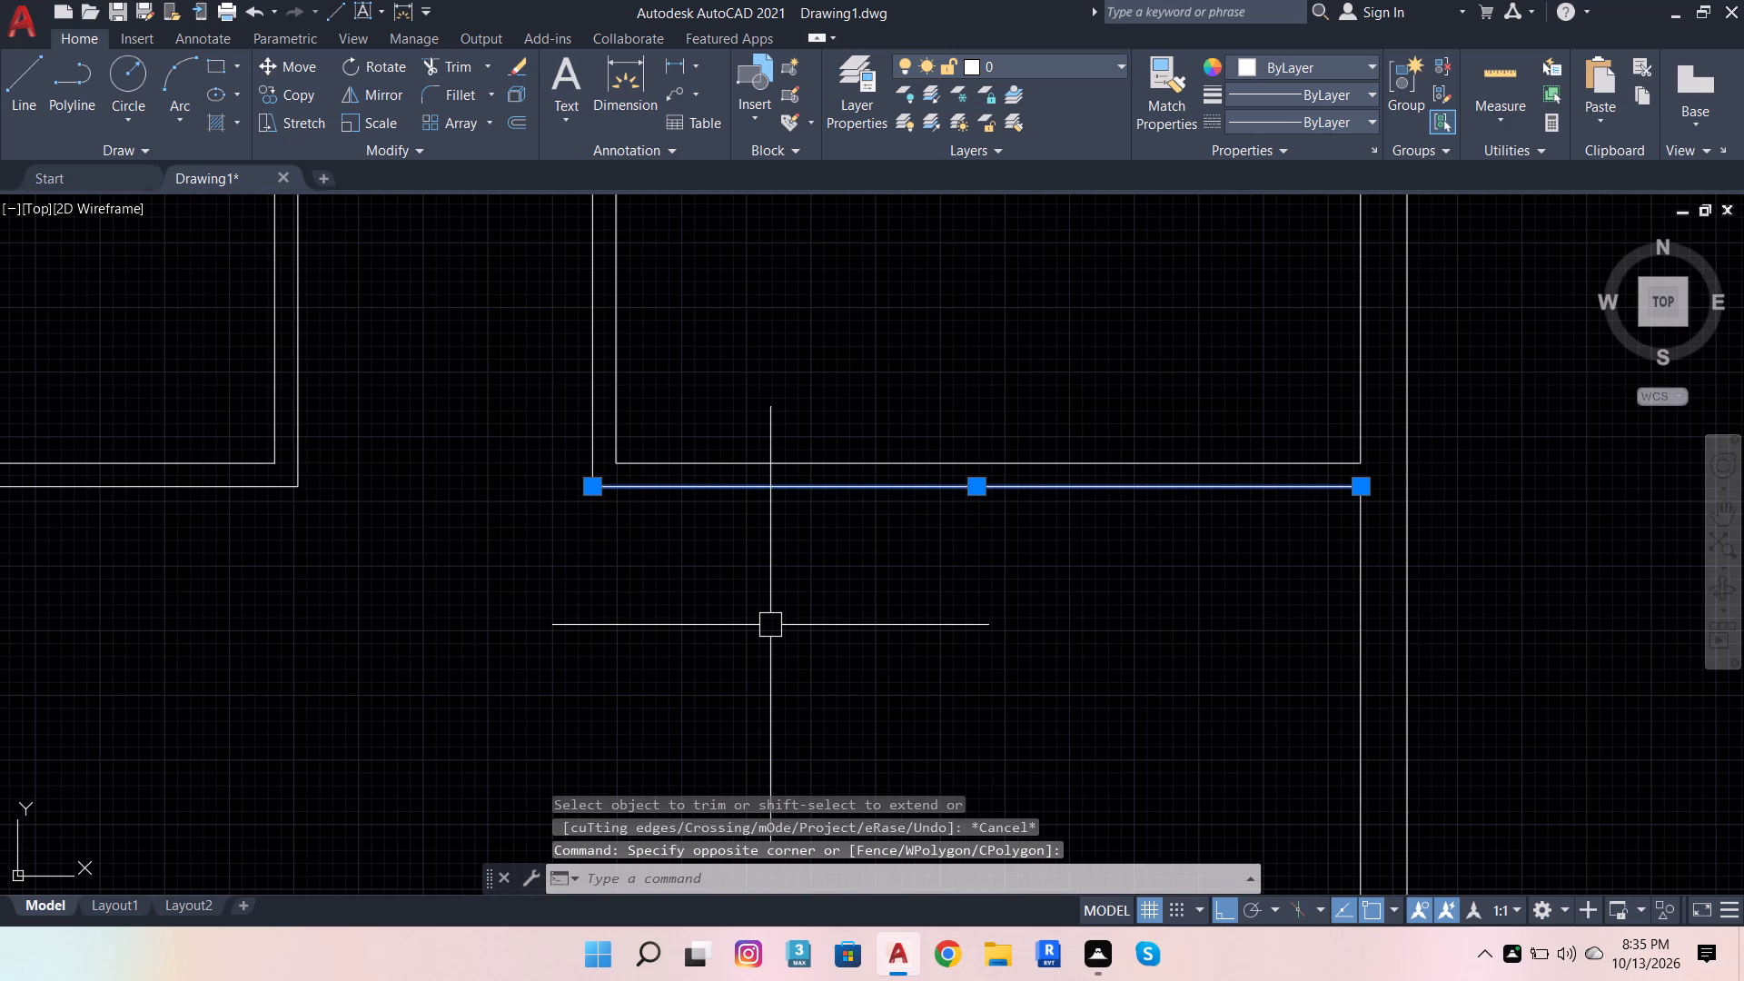
scroll(659, 404, down, 2)
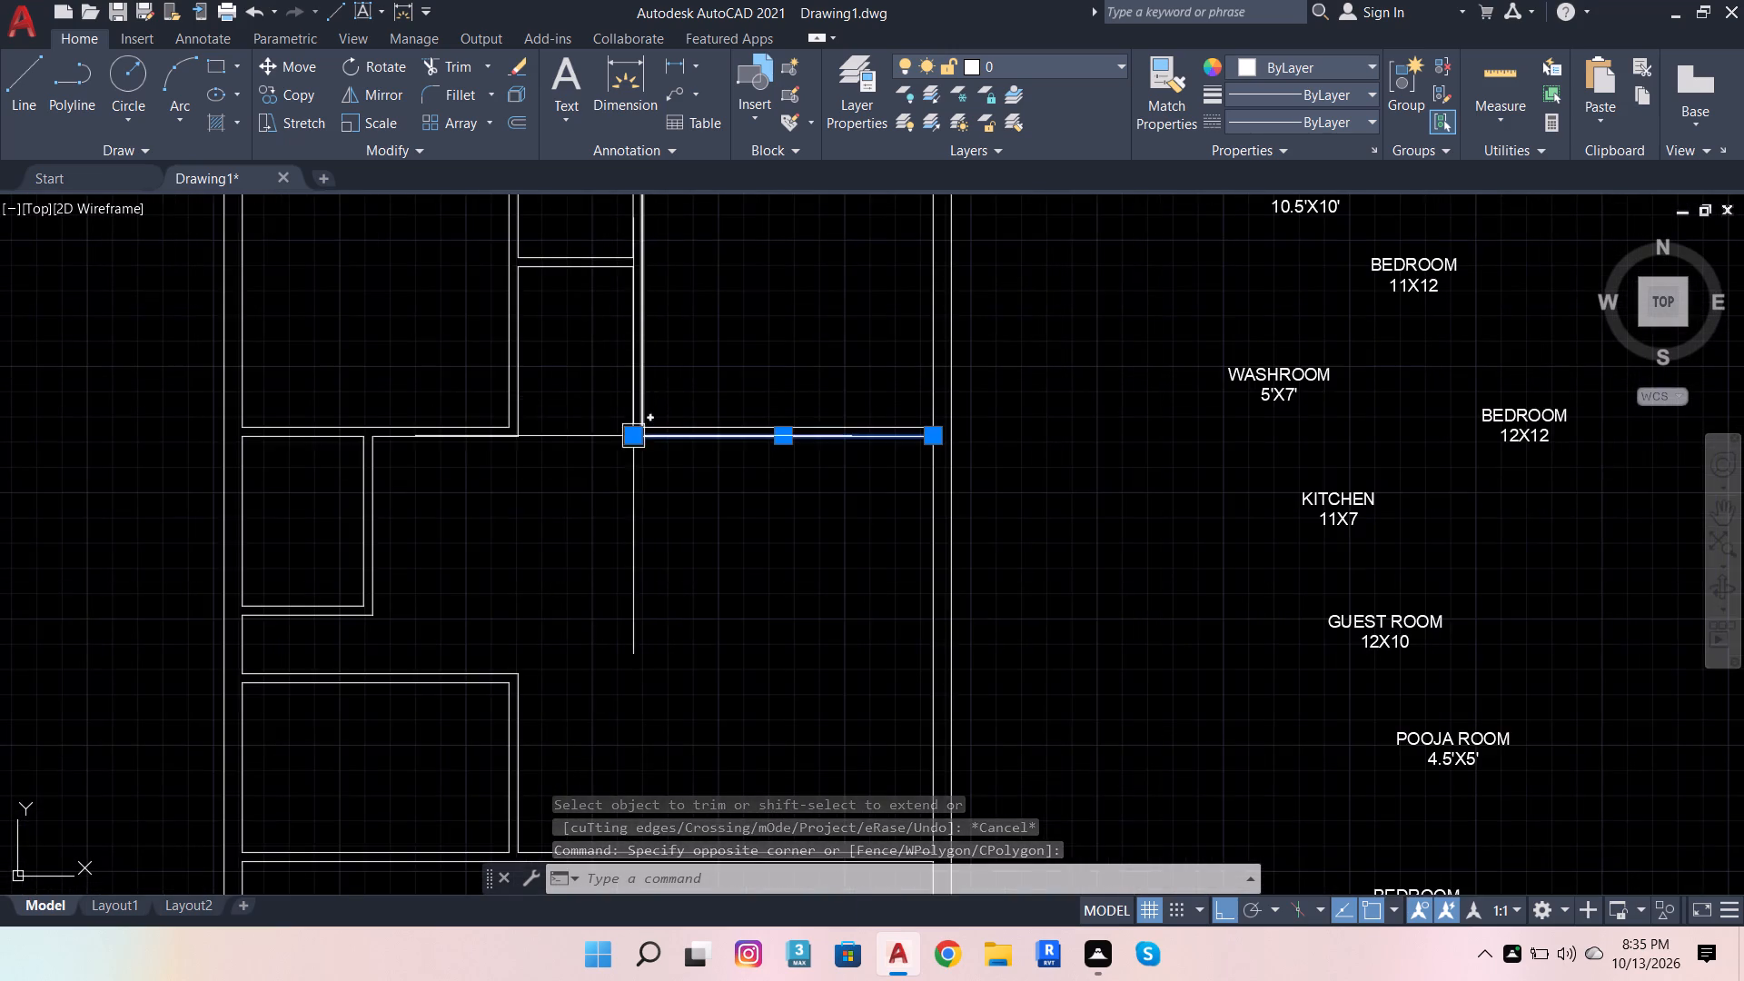
scroll(584, 522, down, 4)
scroll(574, 546, up, 2)
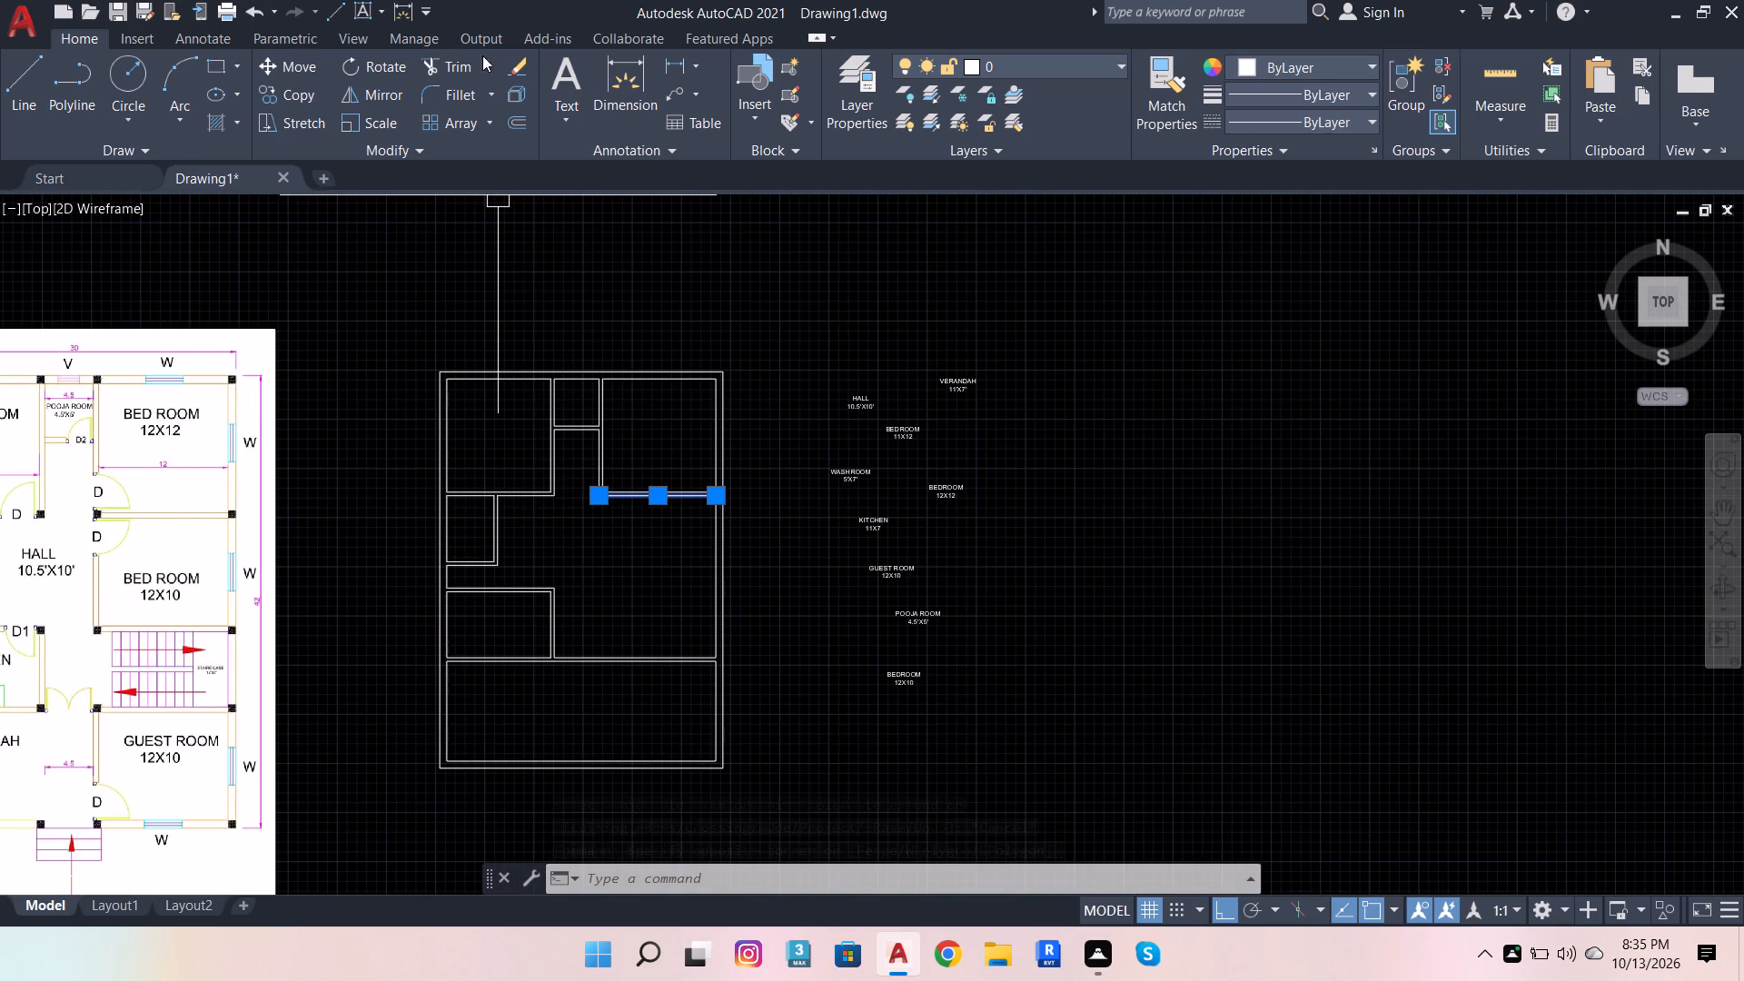
click(524, 124)
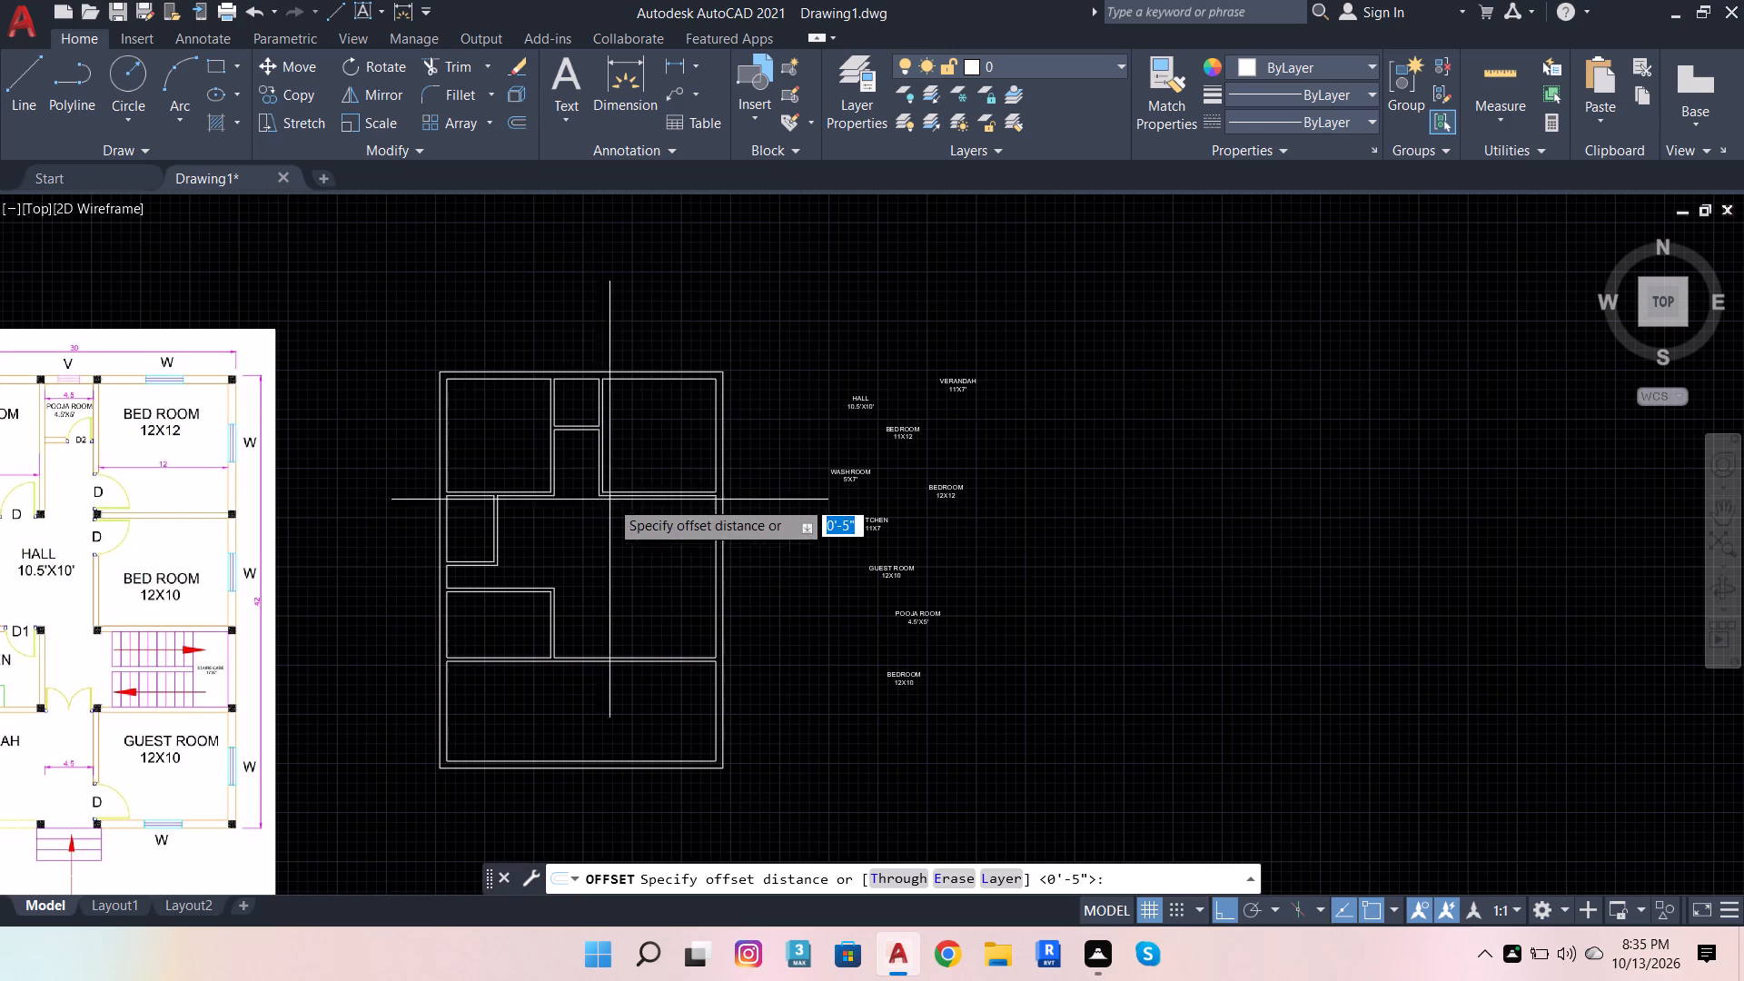
click(599, 499)
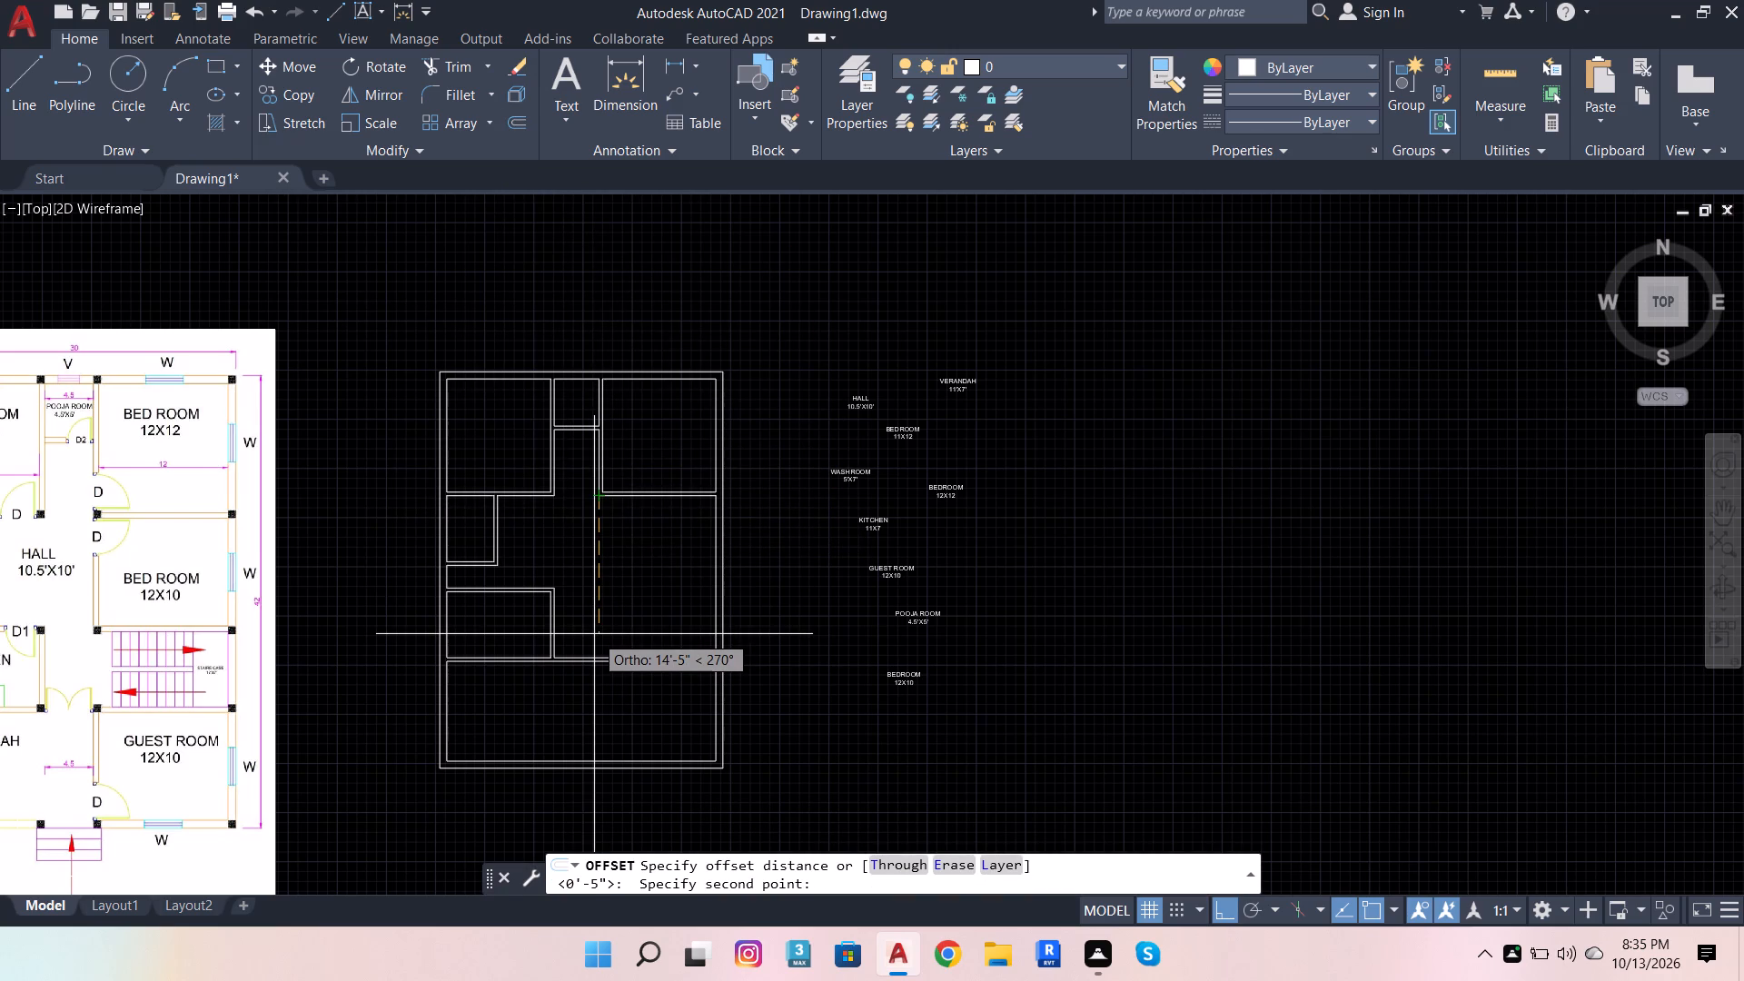
text(10')
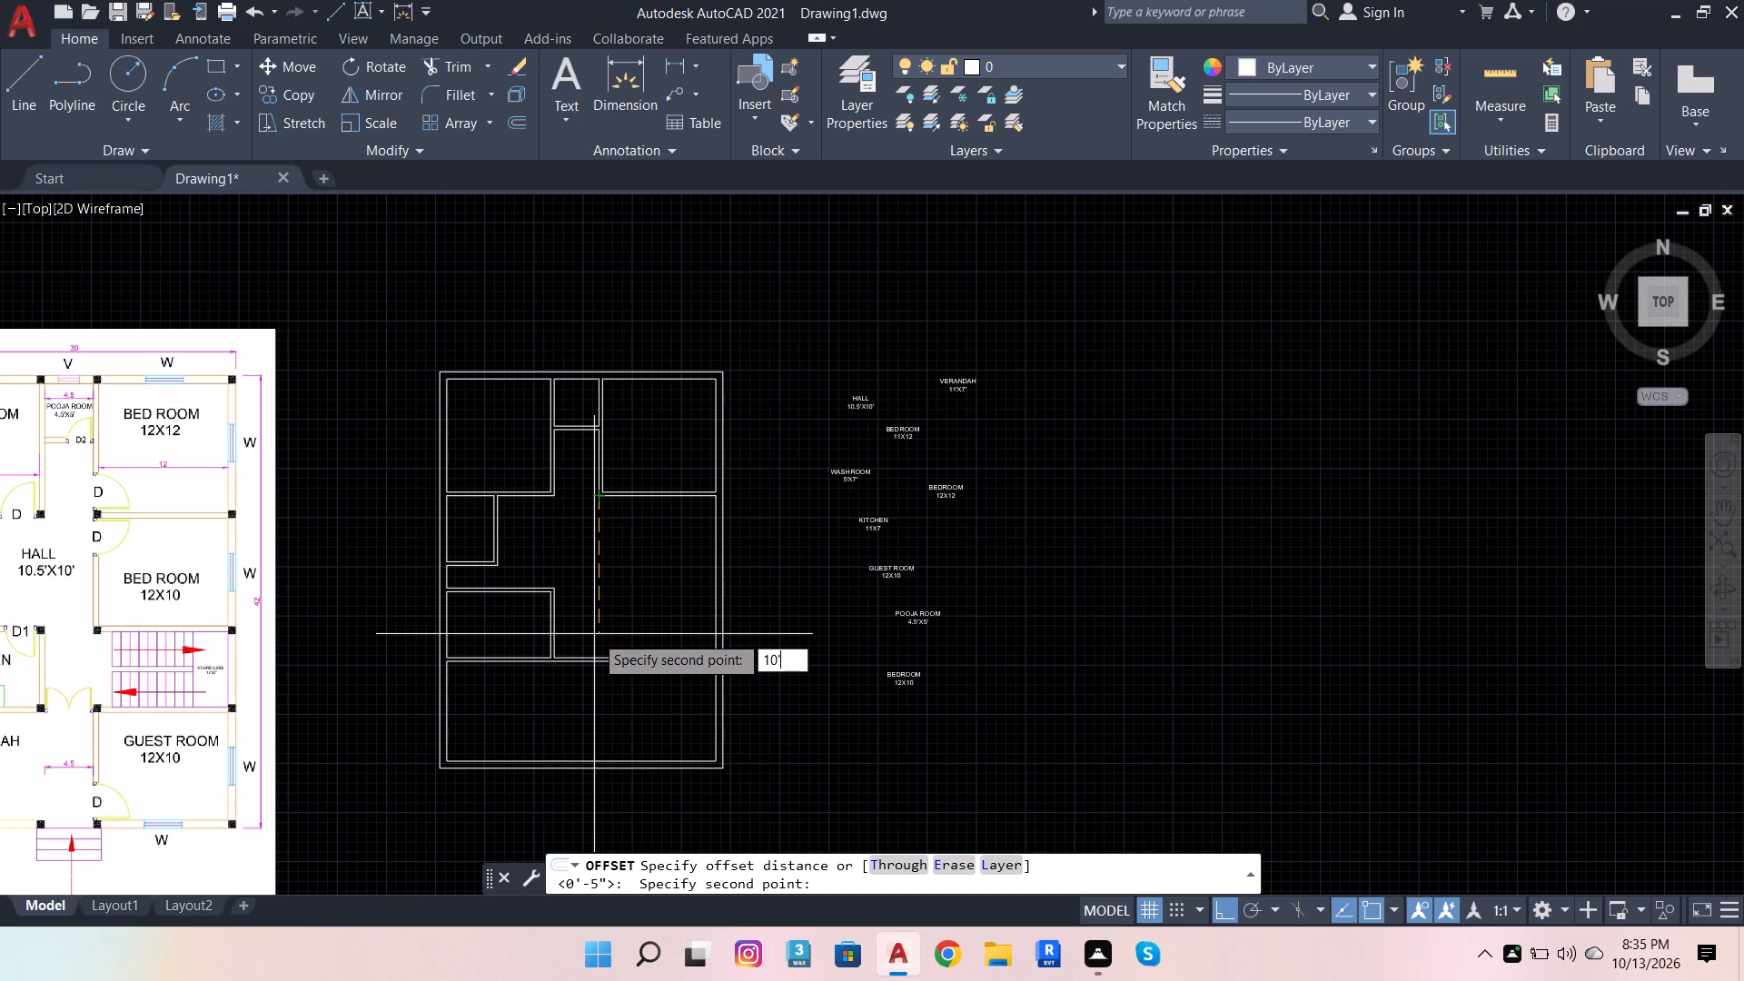
key(Return)
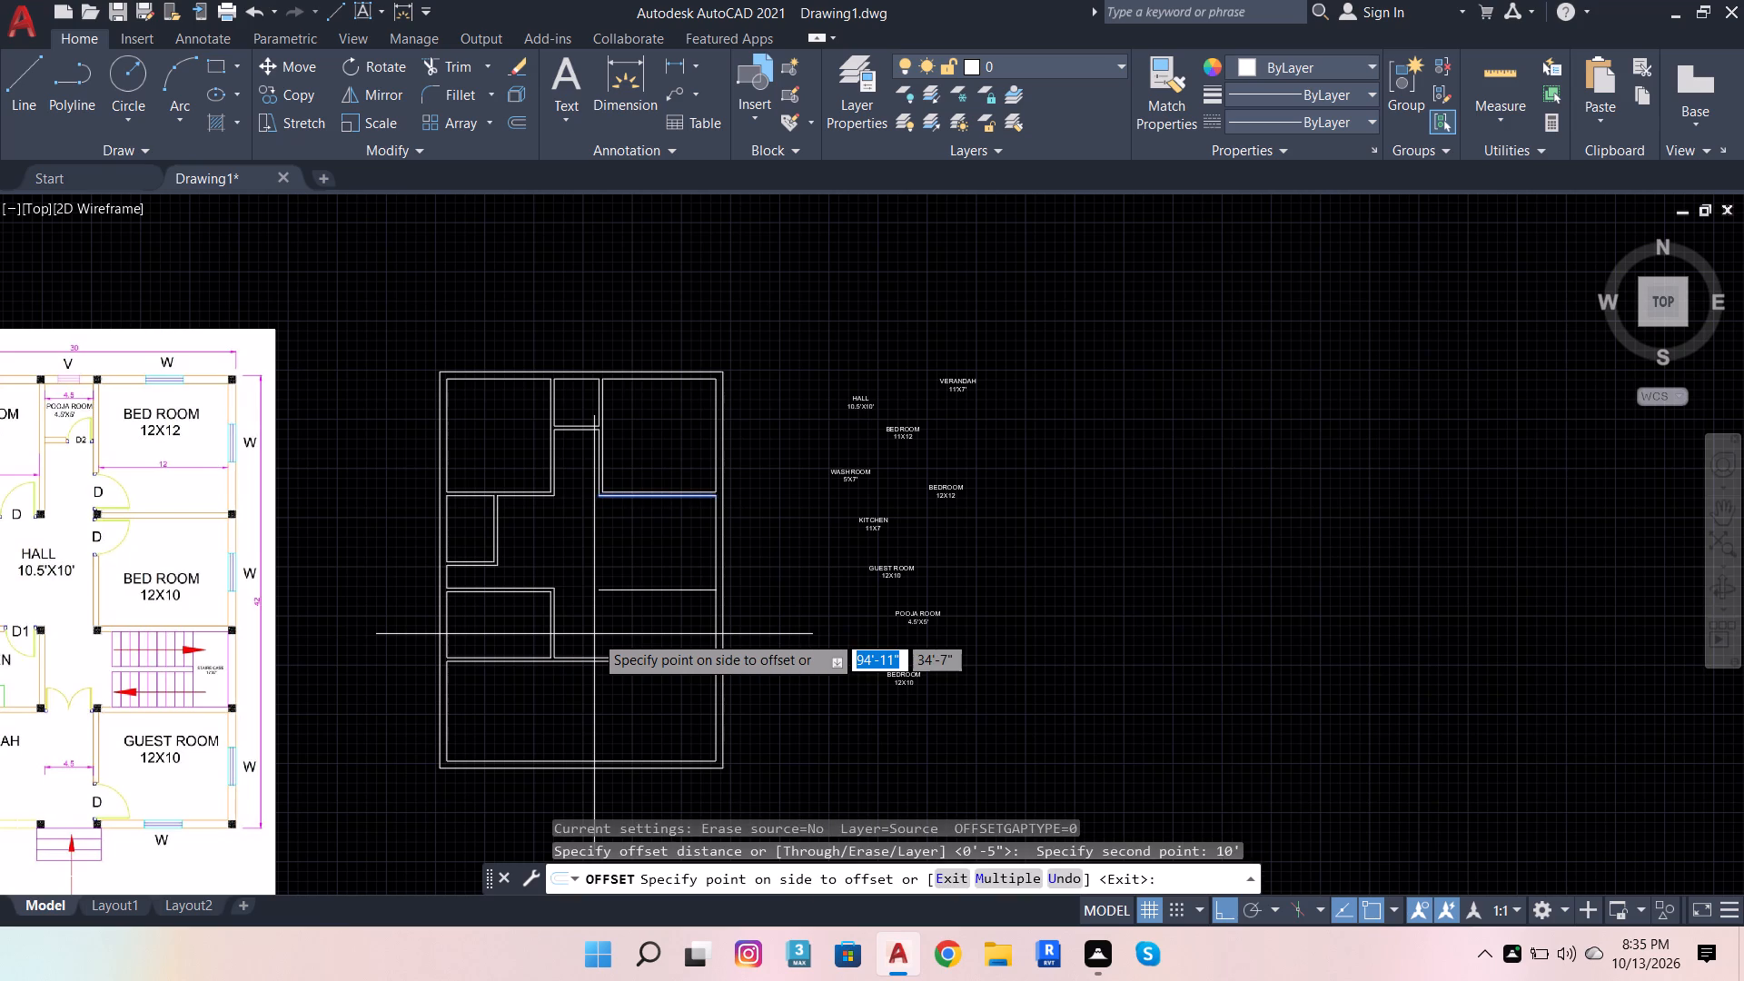
click(594, 634)
Offset the 12X10 bedroom's bottom wall line 4.5" downward to give the wall thickness.
click(519, 120)
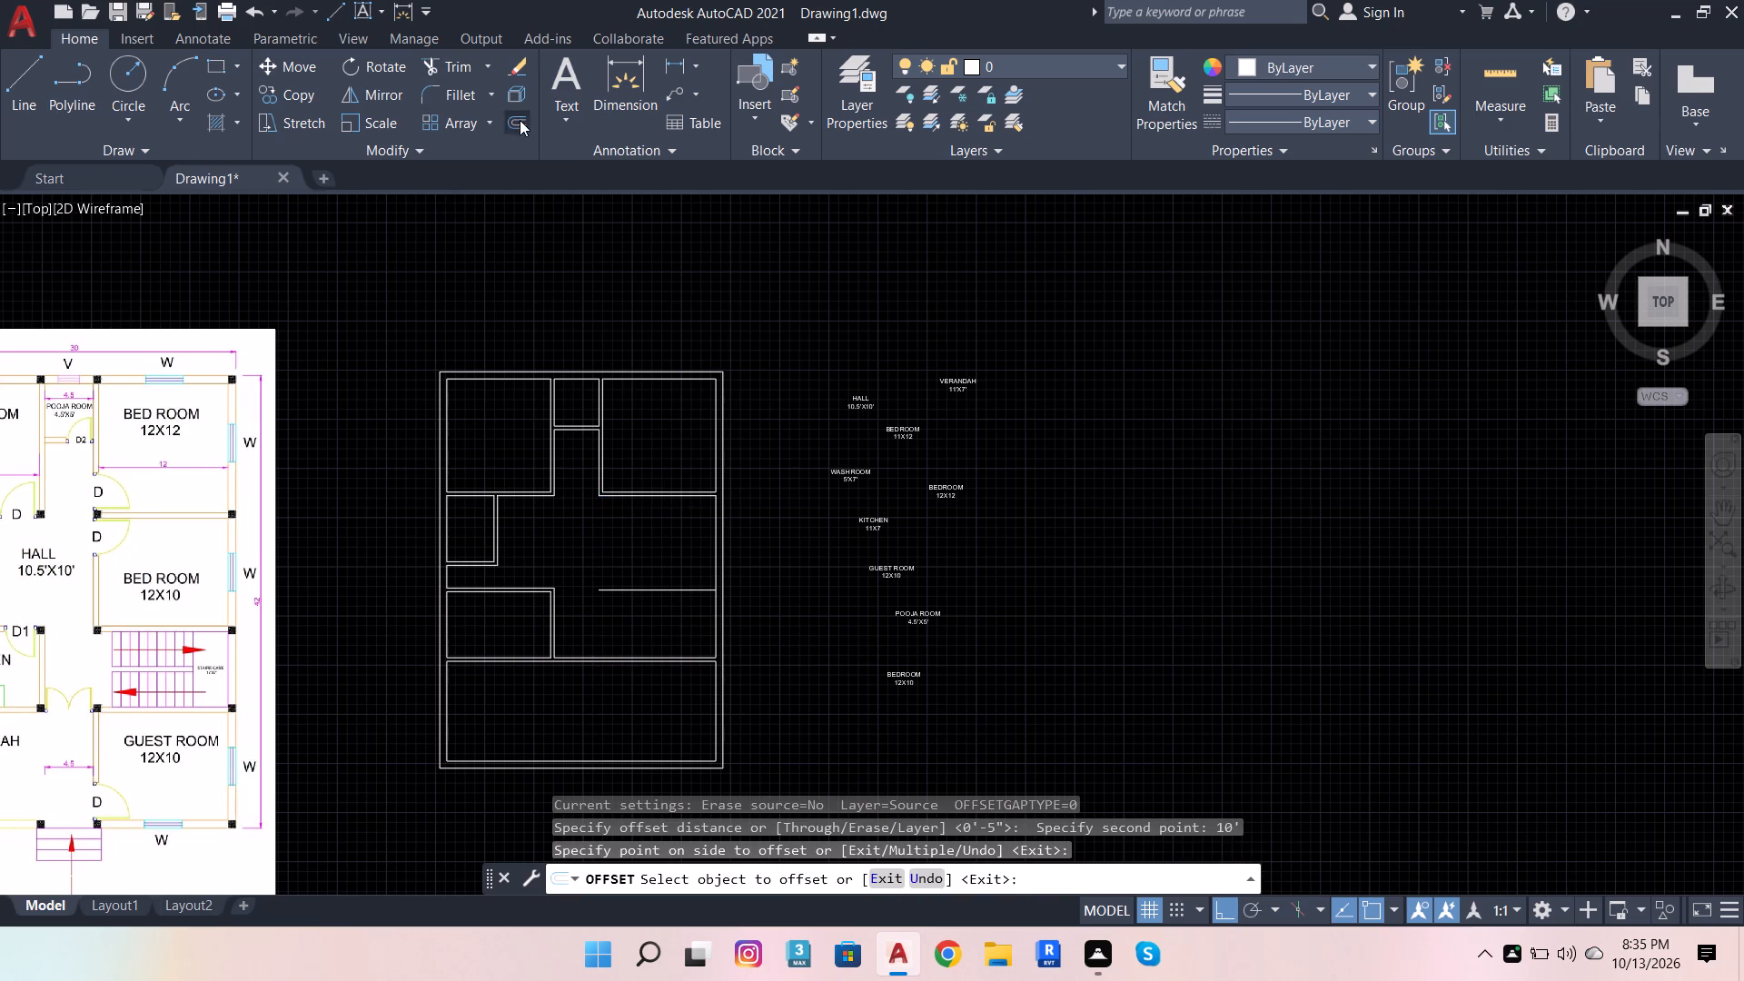
scroll(587, 591, up, 2)
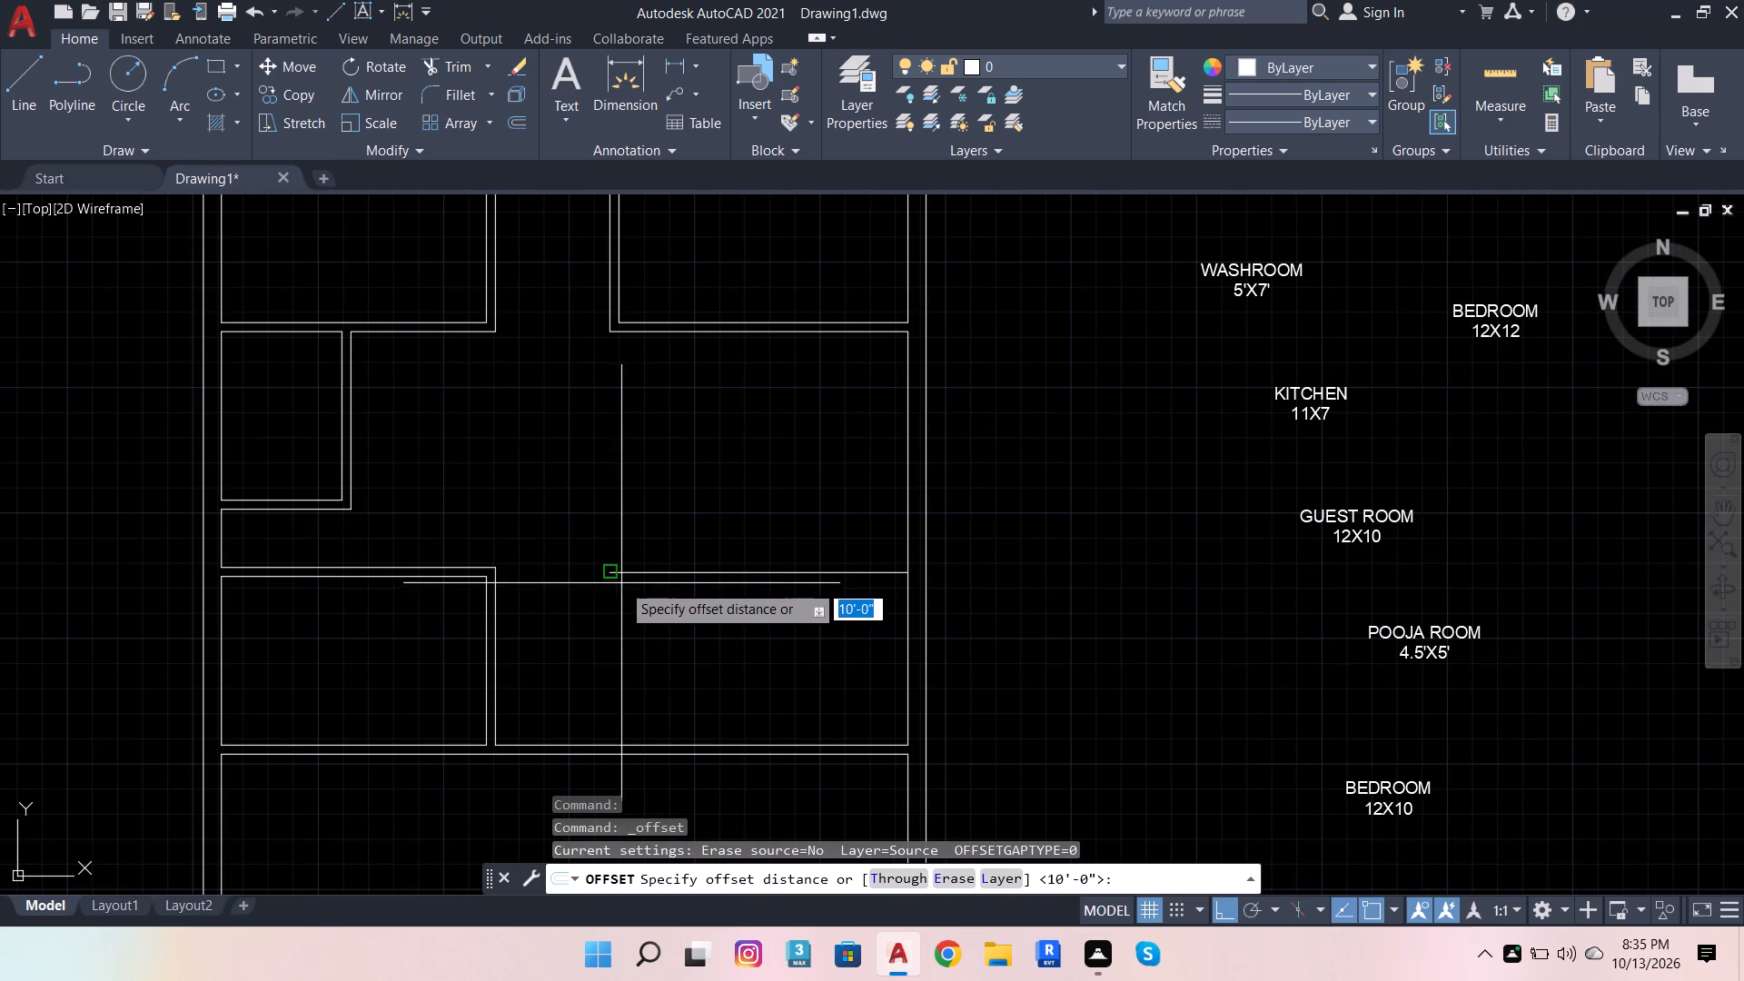
click(615, 582)
text(4.5)
key(Return)
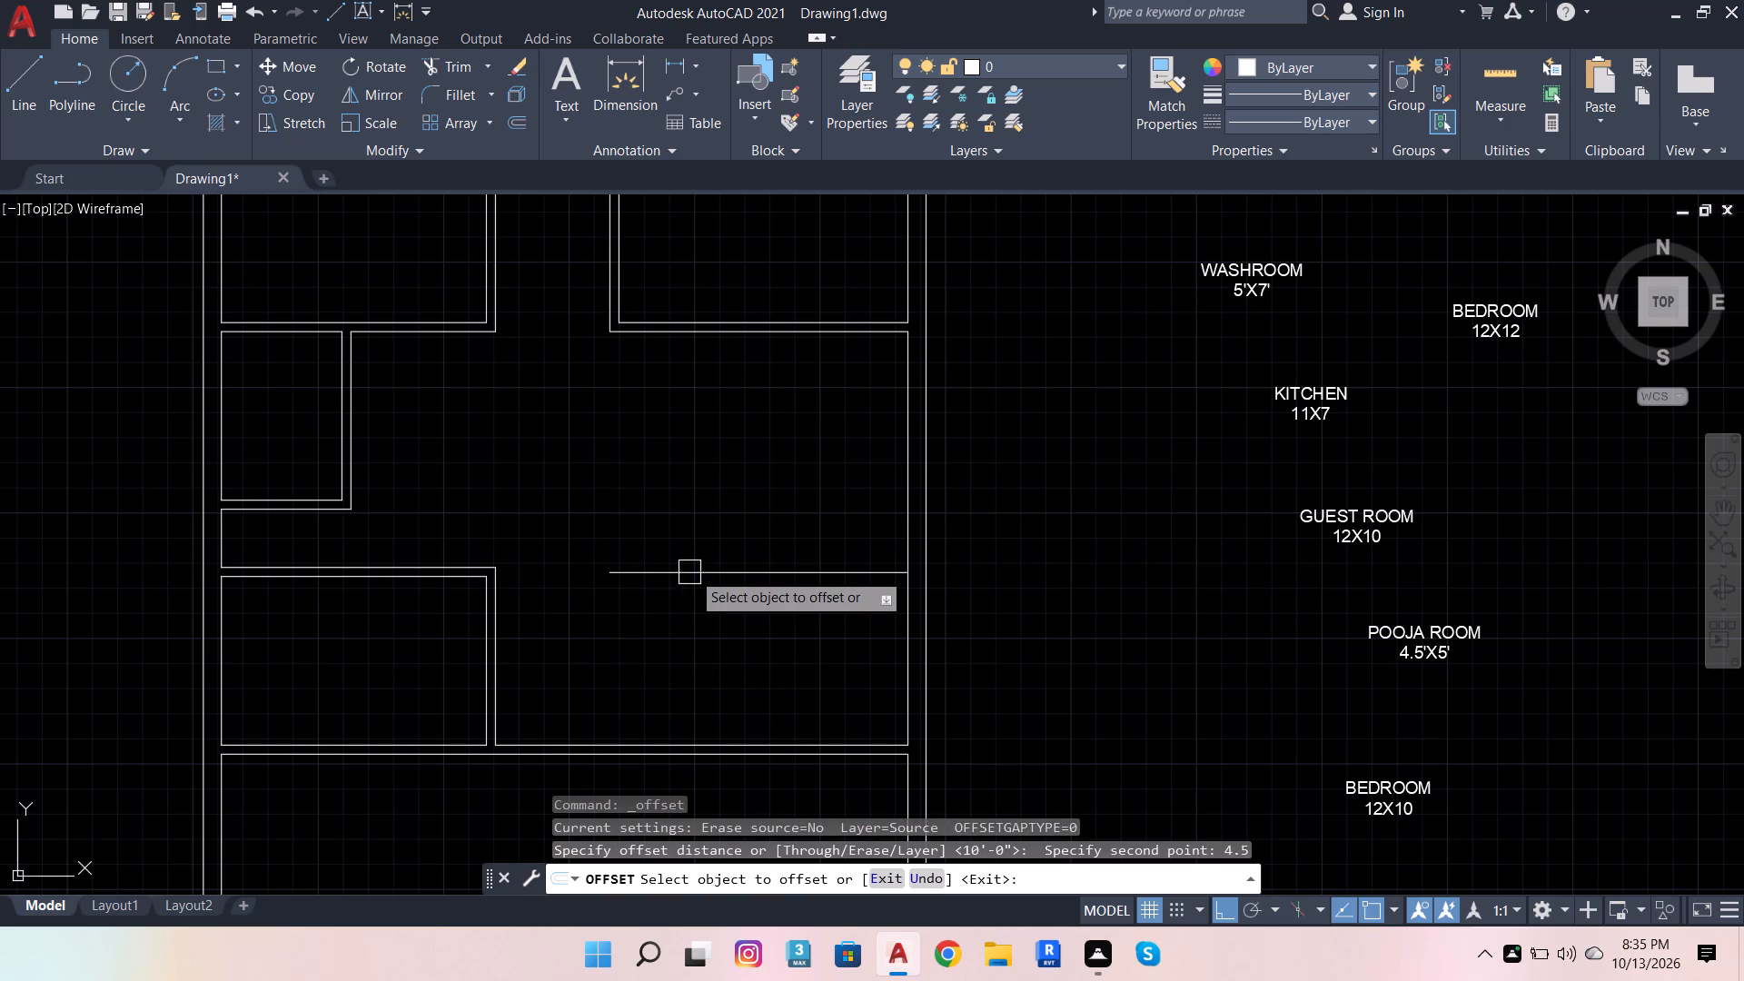
drag(694, 570, 696, 579)
click(682, 645)
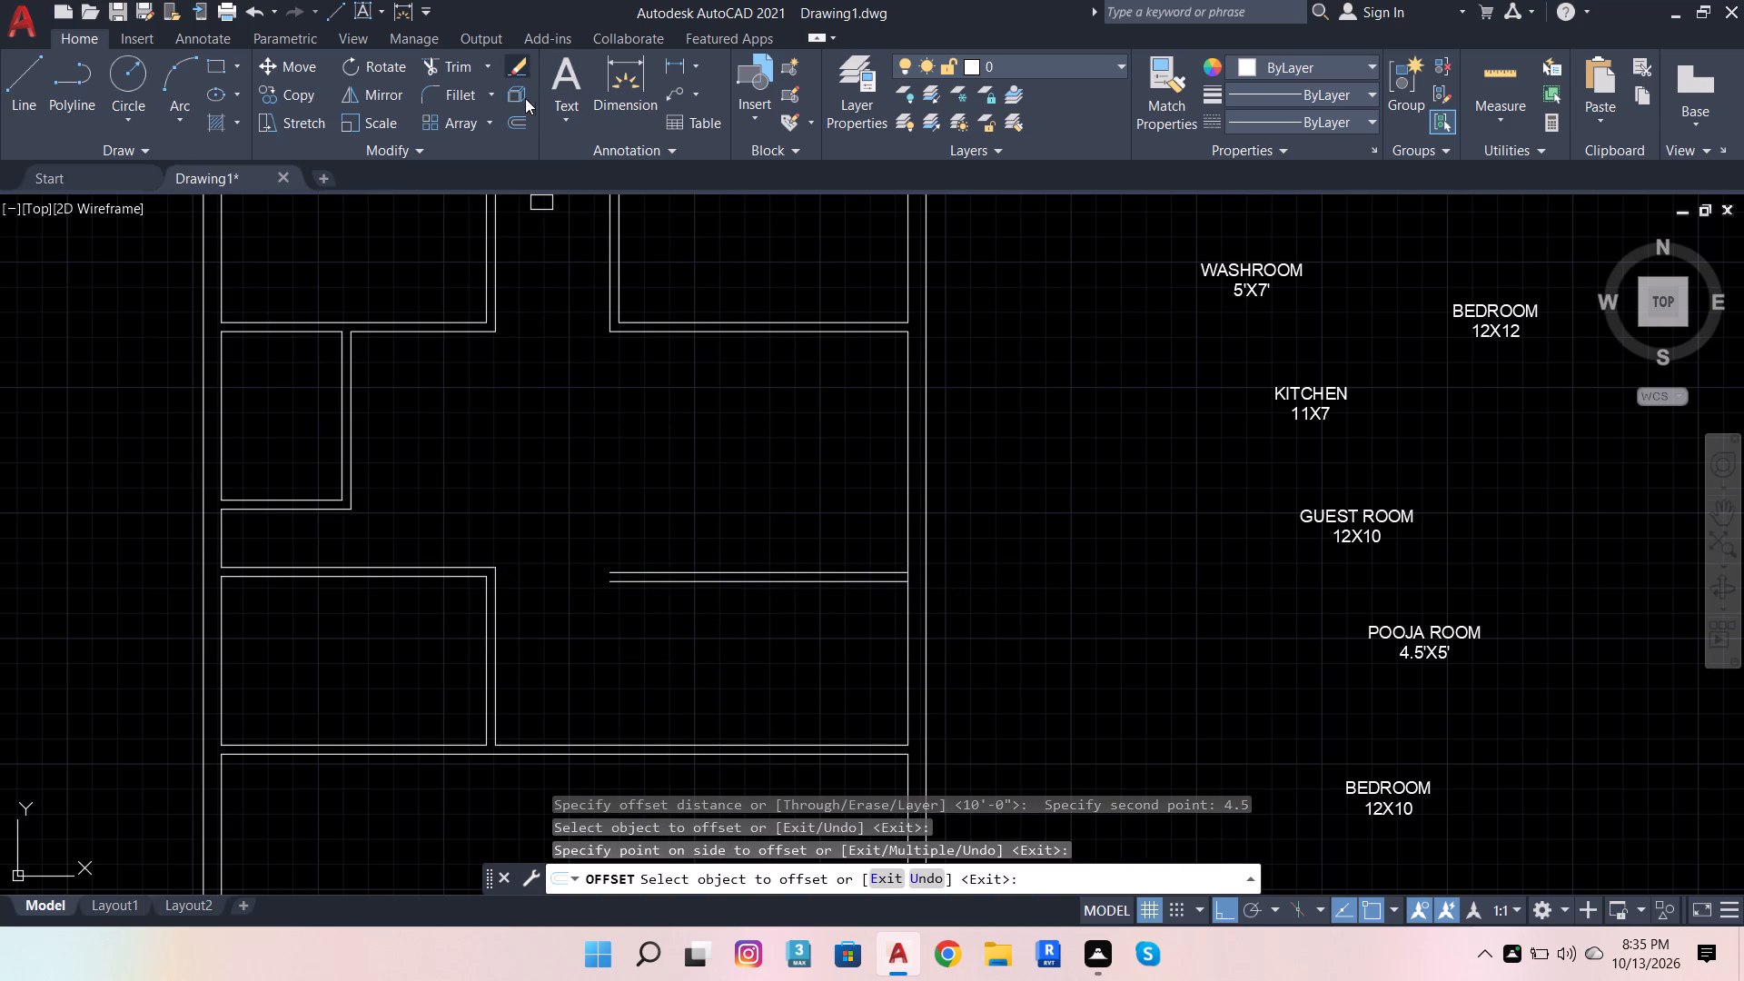
Trim the right outer wall's inner line between the two lines of the 12X10 bedroom's bottom wall.
click(443, 64)
scroll(915, 490, up, 3)
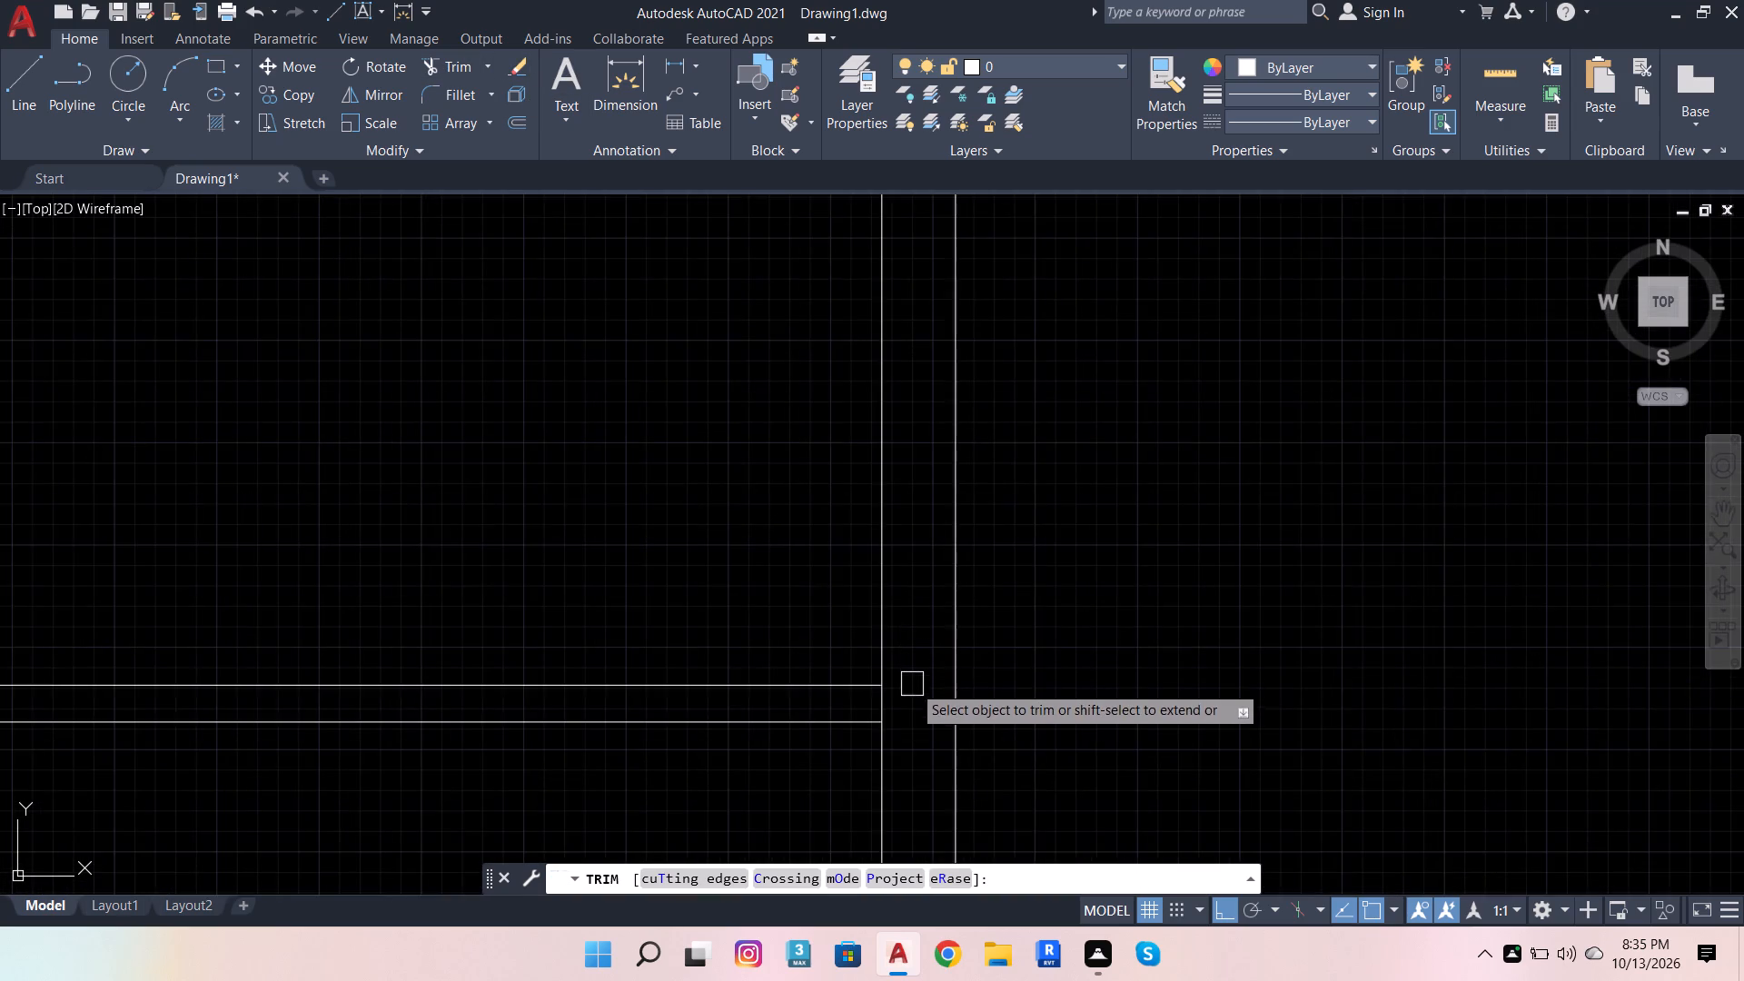
scroll(909, 703, up, 1)
click(884, 707)
click(821, 696)
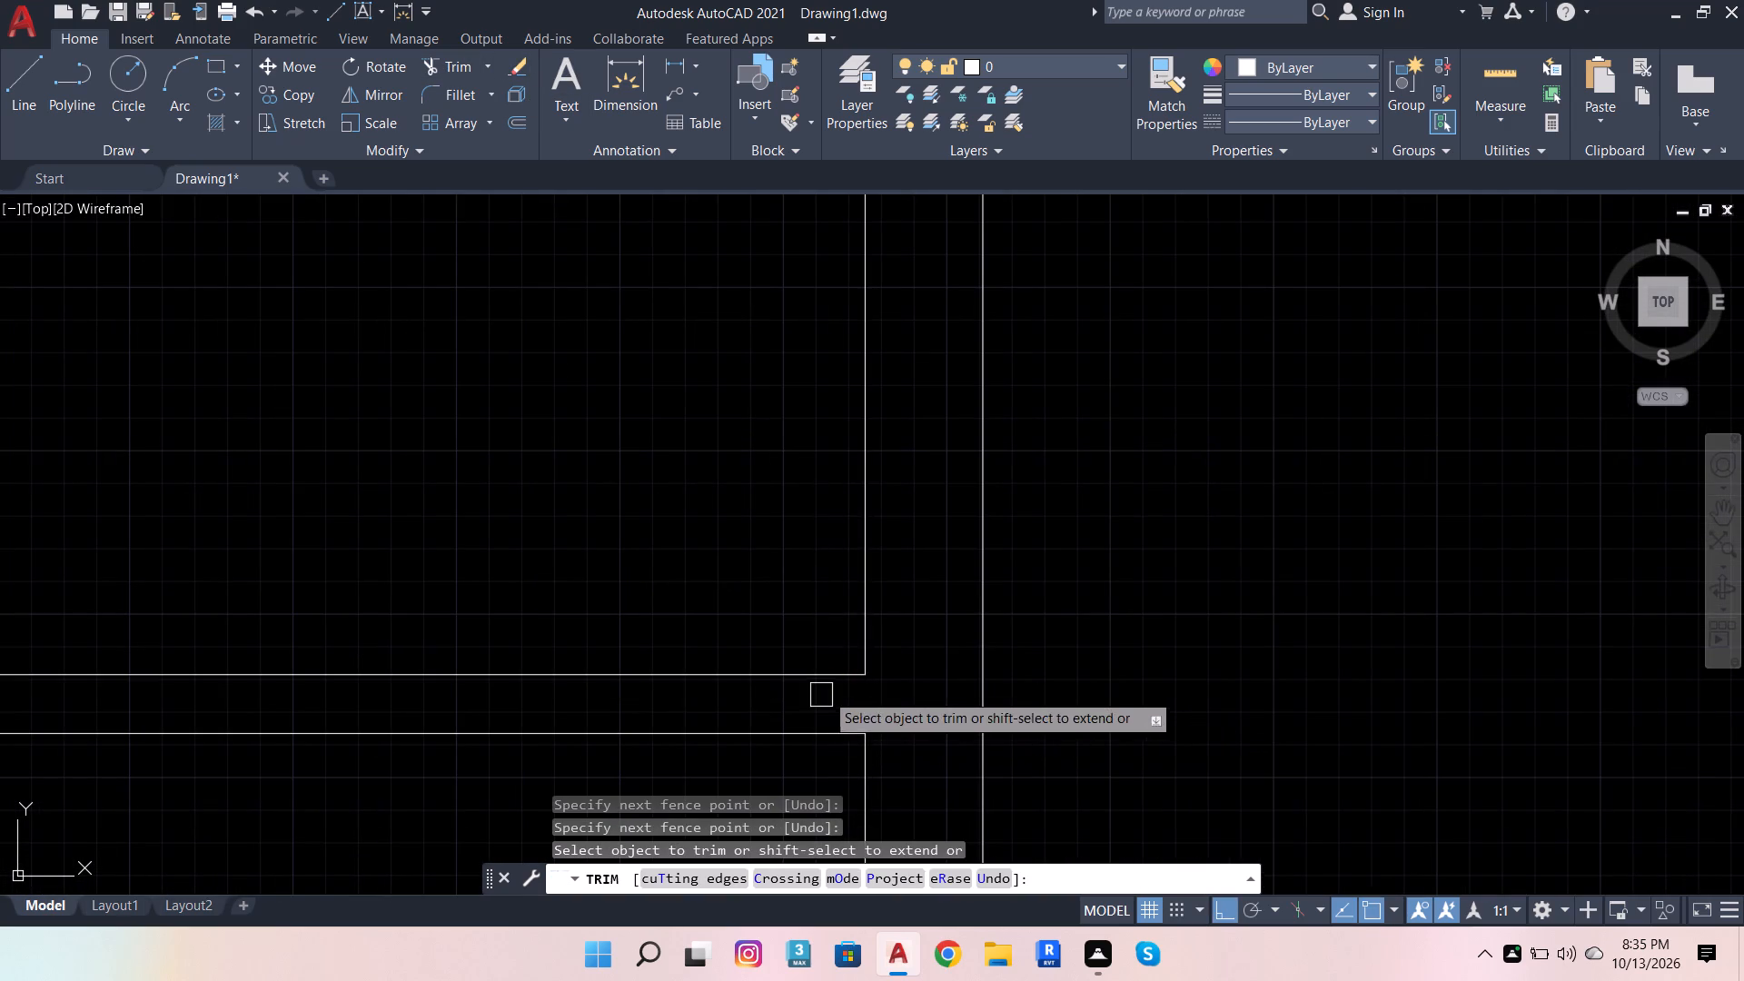
Extend both left wall lines of the 12X12 bedroom down to the 12X10 bedroom's bottom wall lines.
scroll(928, 714, down, 5)
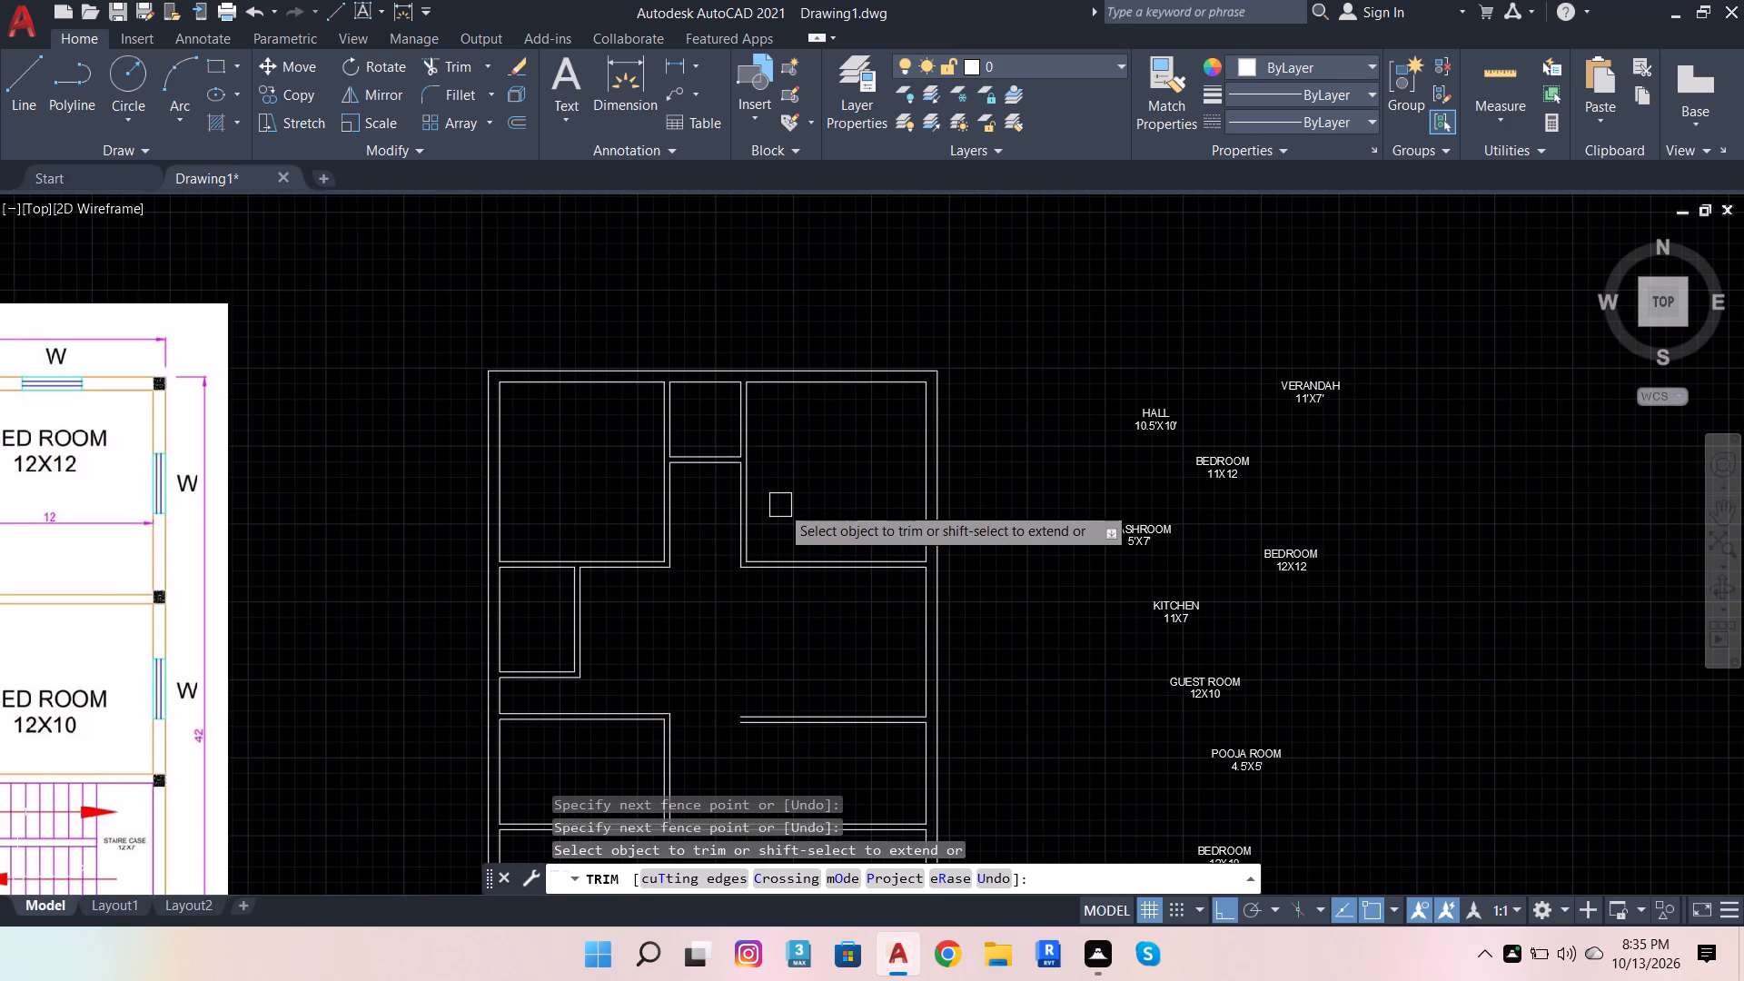
shift+click(757, 521)
shift+click(757, 529)
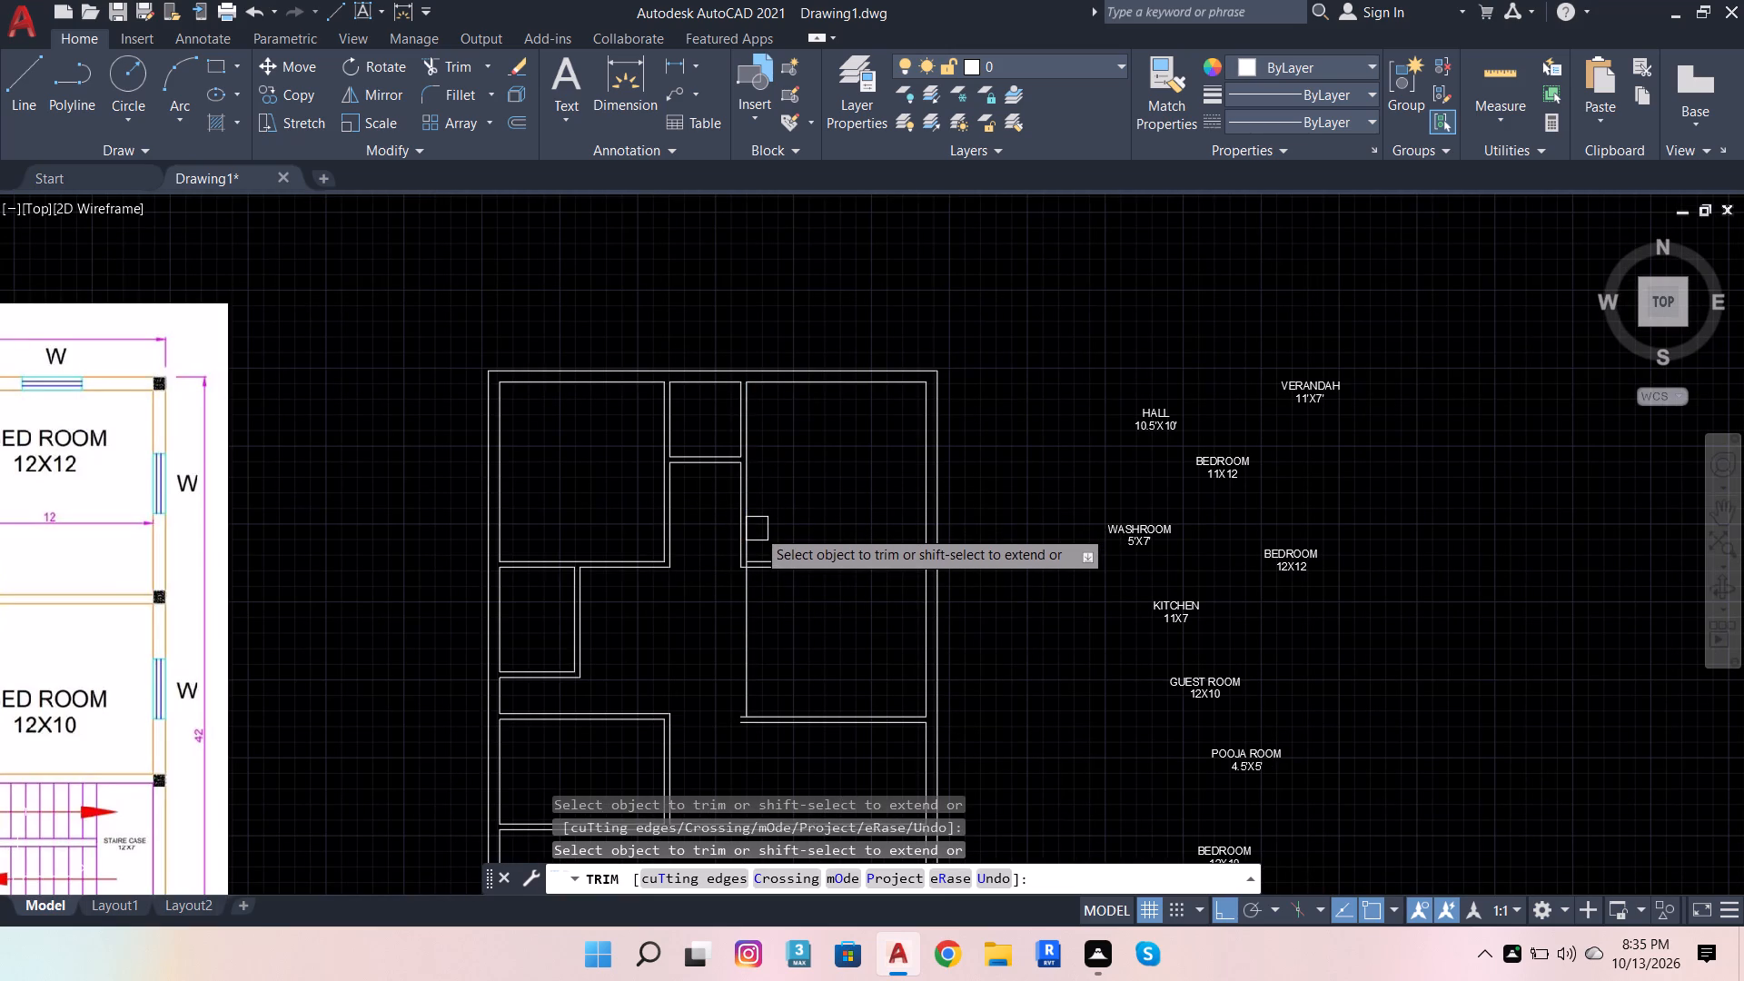
shift+click(739, 538)
shift+click(741, 657)
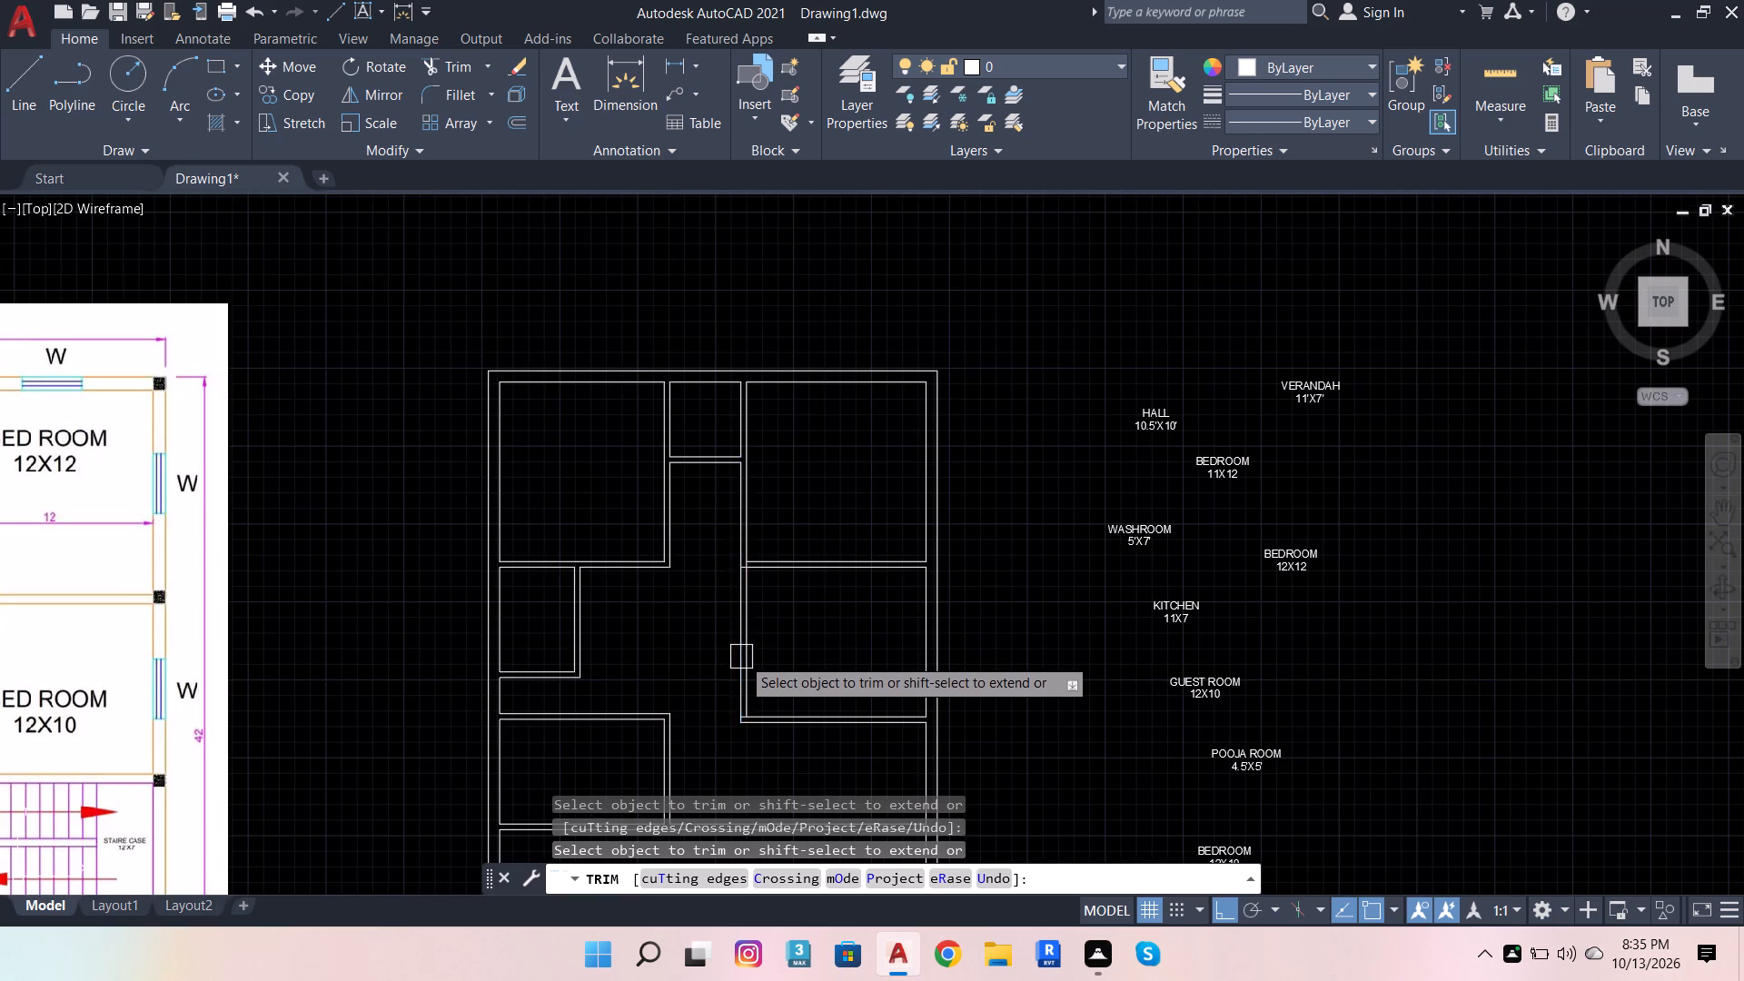
Trim the leftover segments across the wall thickness at the 12X10 bedroom's upper-left and lower-left corners.
scroll(755, 585, up, 4)
scroll(690, 489, up, 2)
click(708, 442)
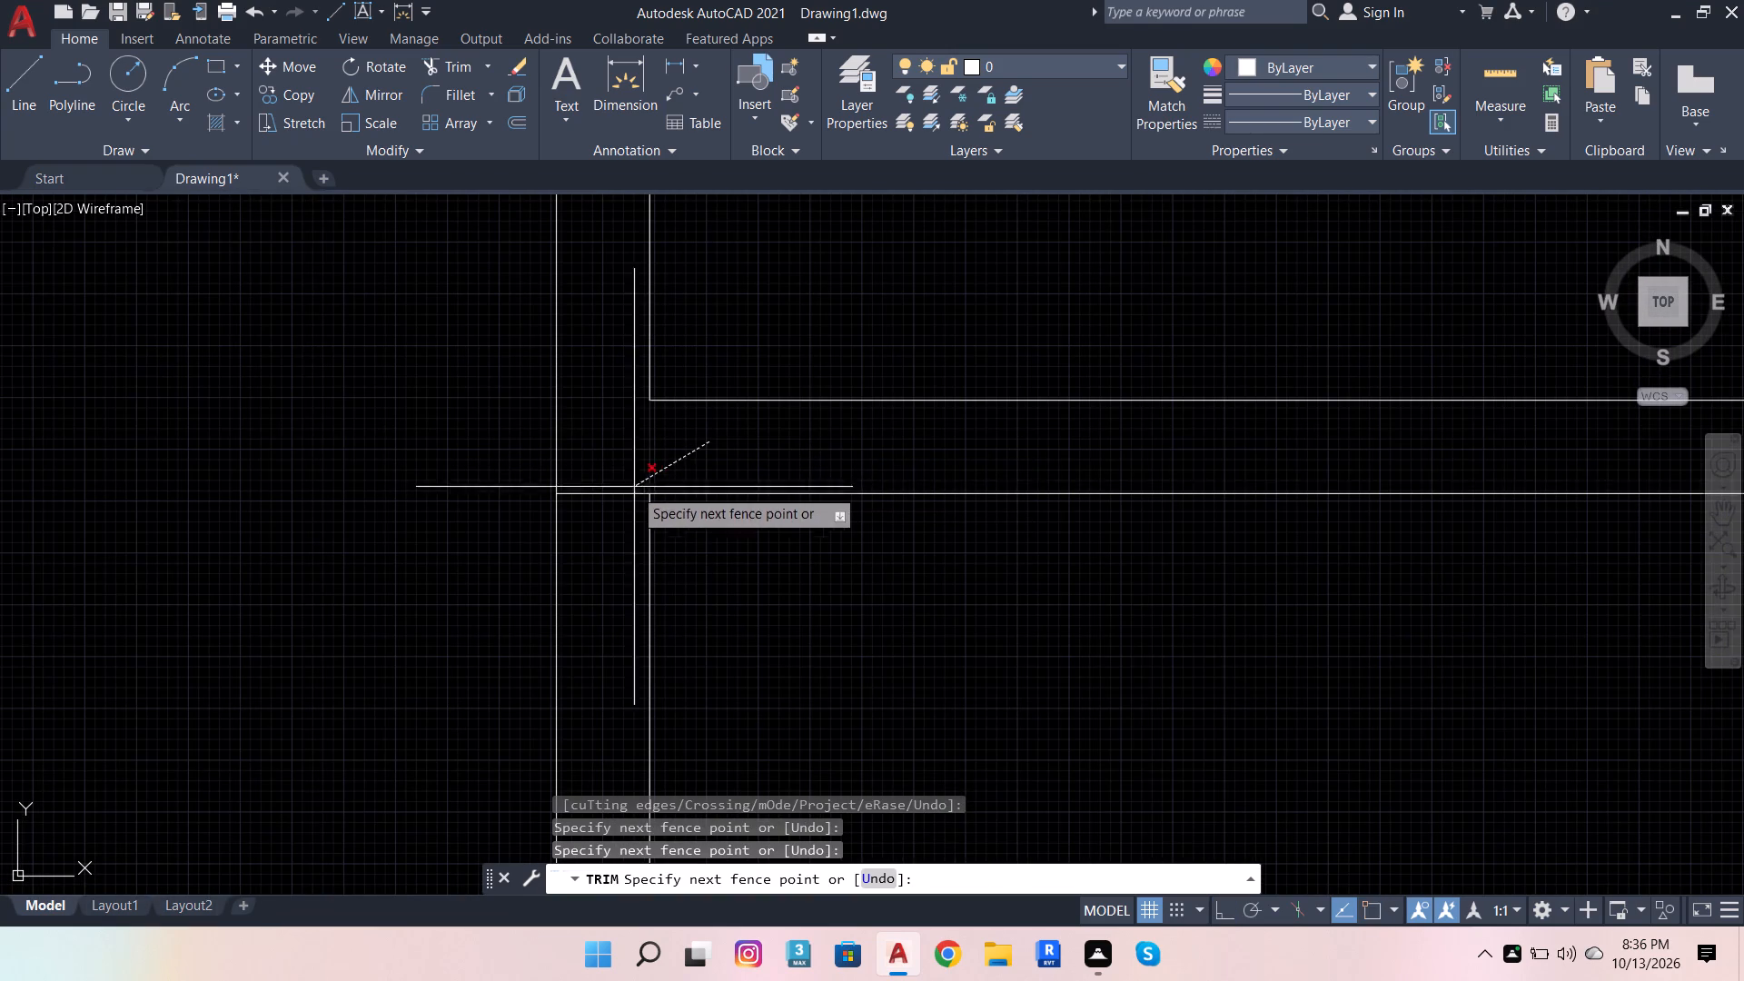
click(616, 500)
scroll(675, 468, down, 5)
scroll(706, 727, up, 4)
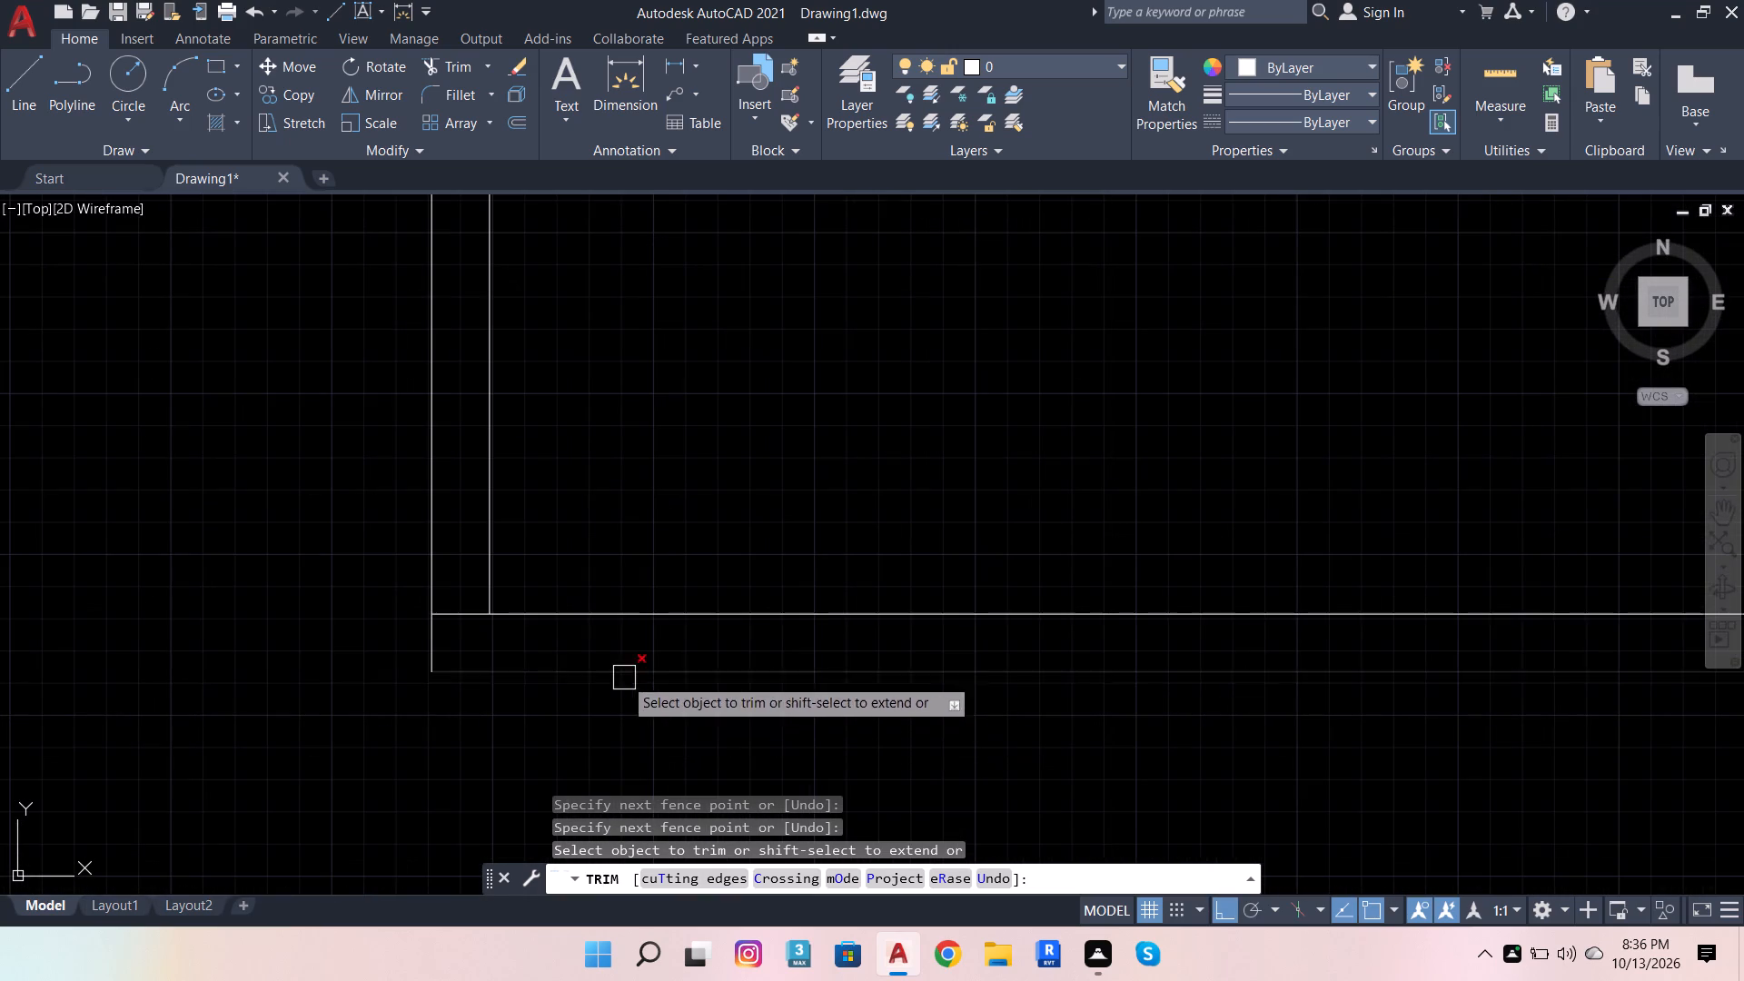
click(471, 623)
scroll(845, 580, down, 3)
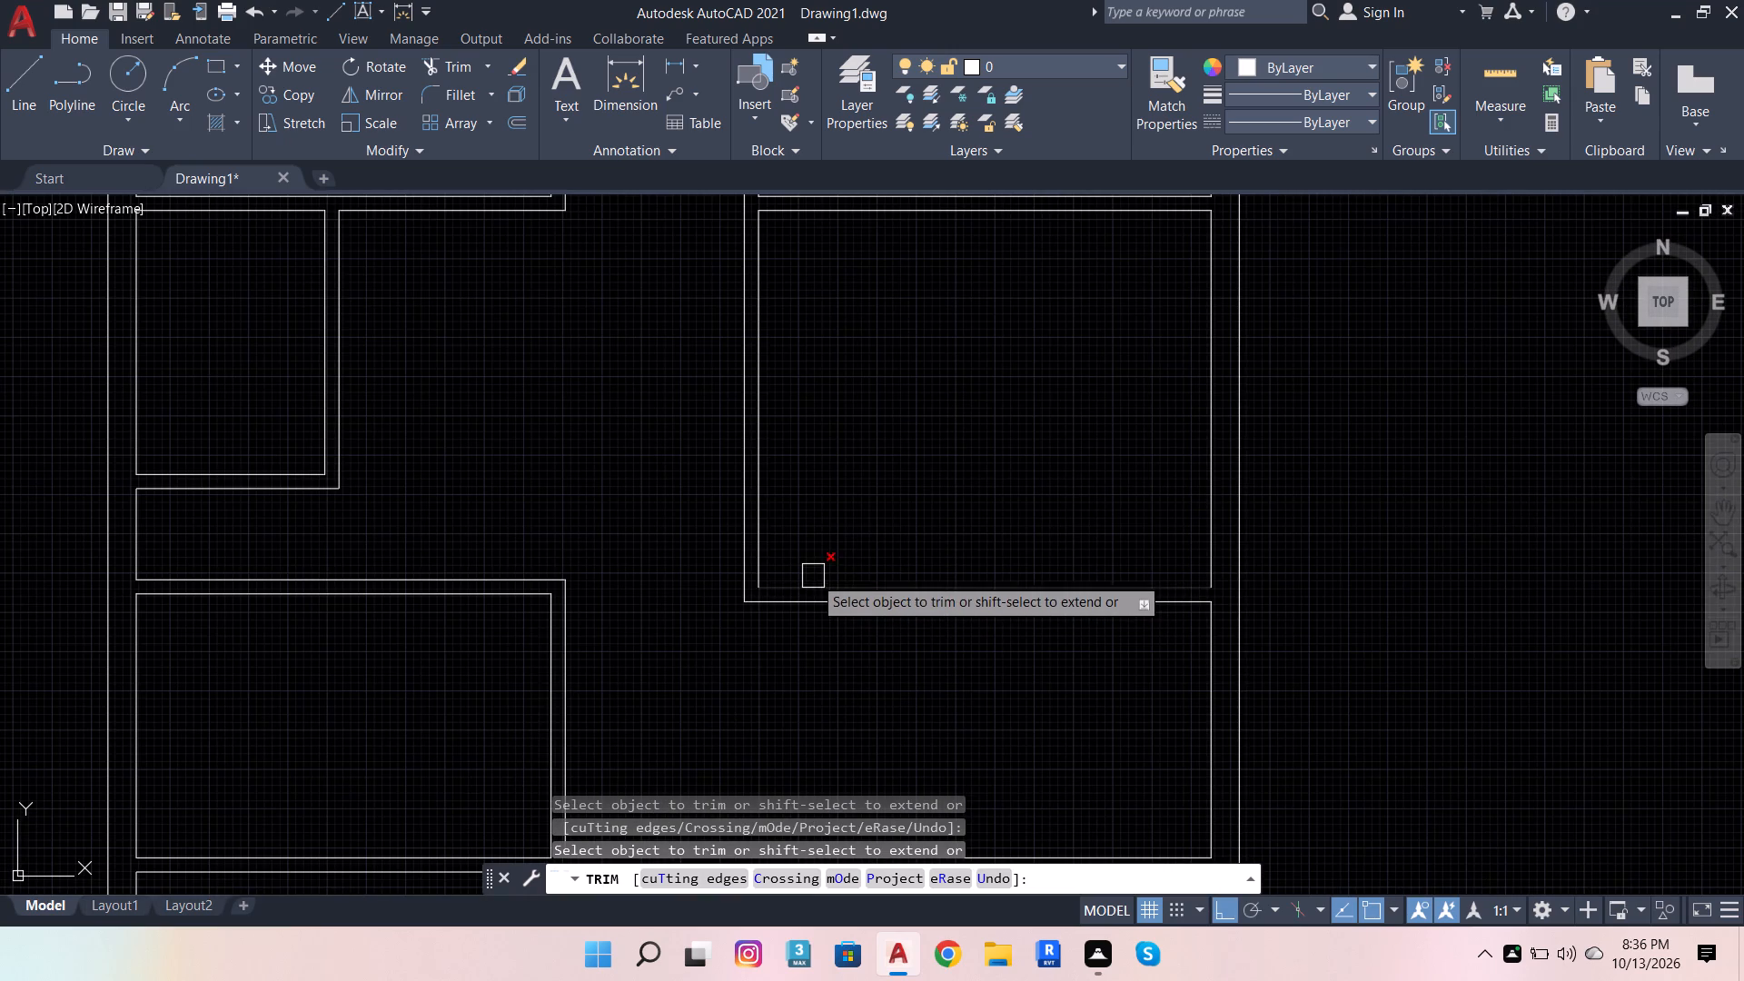
scroll(814, 573, down, 1)
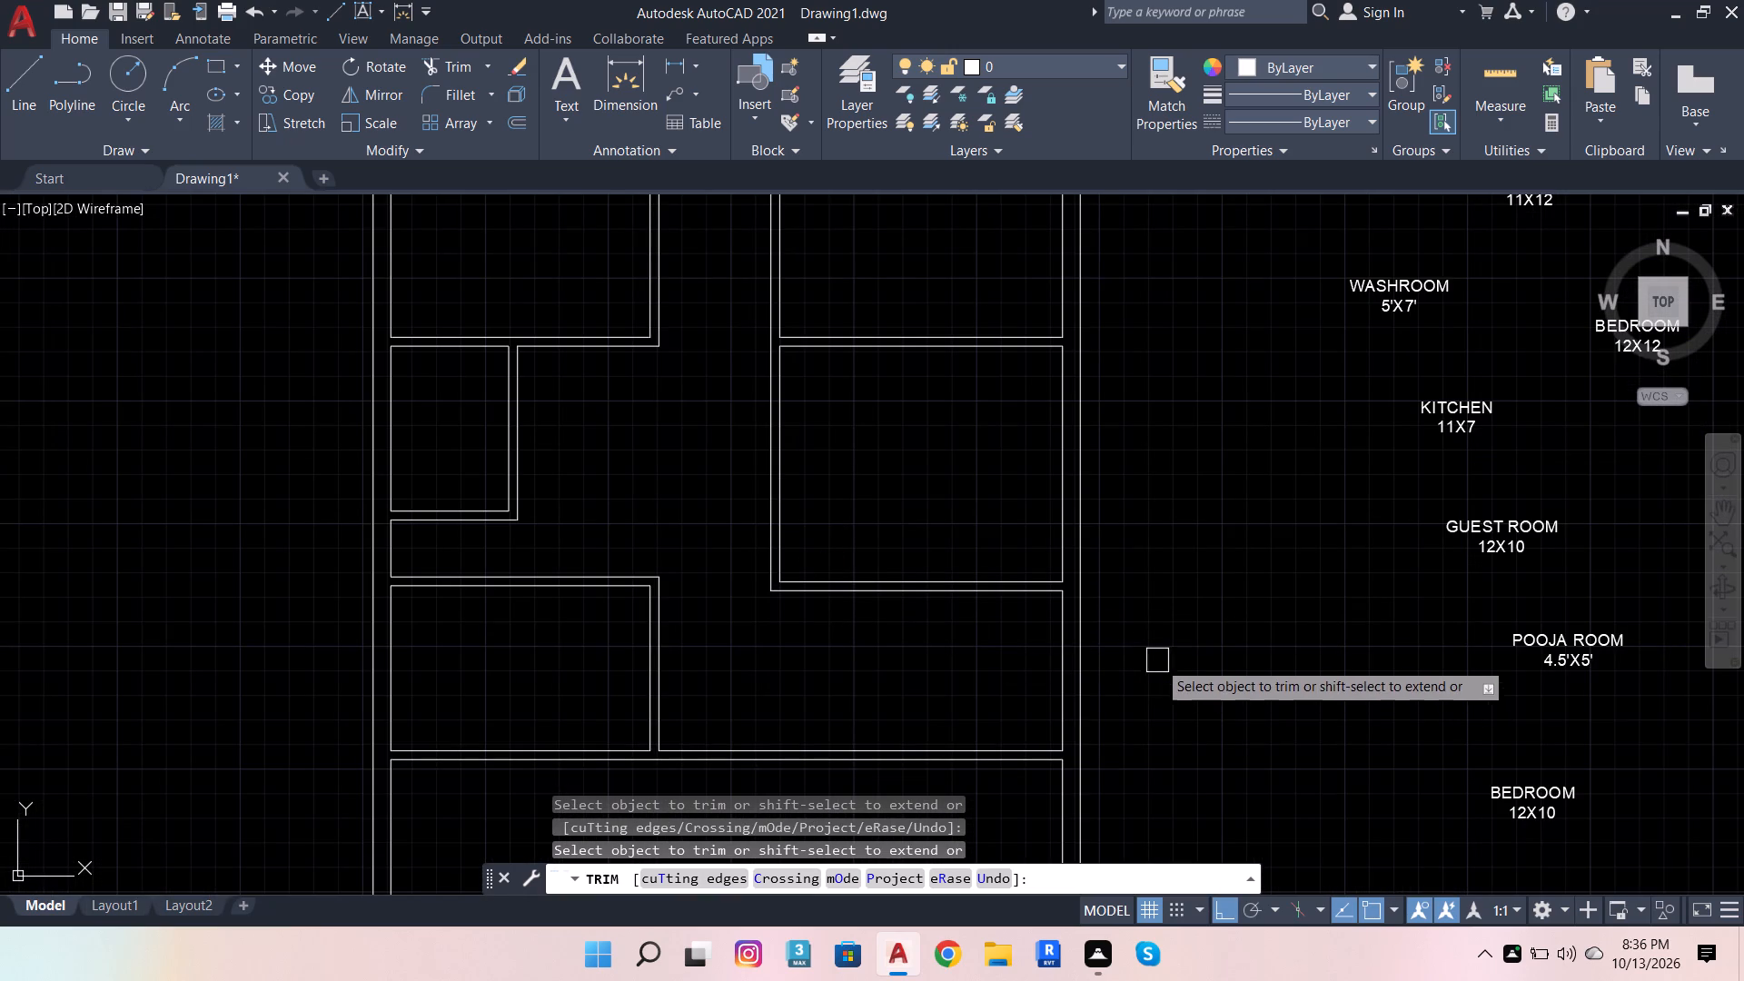
key(Escape)
Set the Standard dimension style's primary units to Architectural with whole-inch precision.
scroll(1123, 624, down, 2)
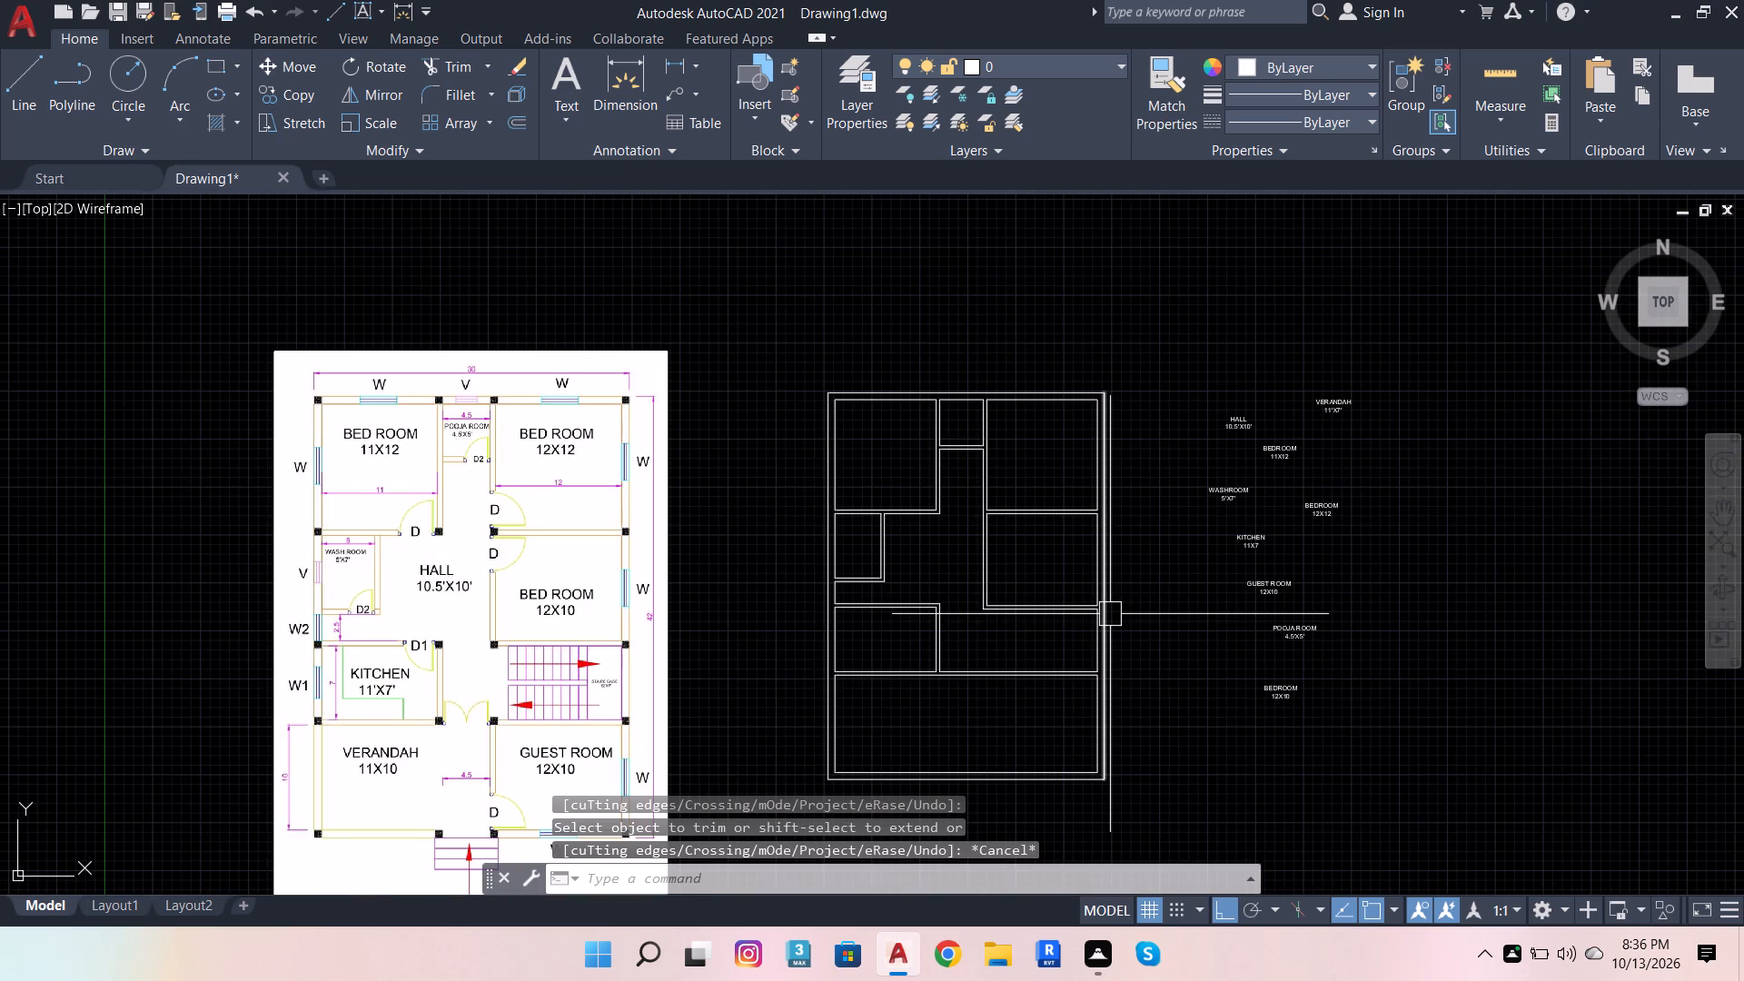
scroll(1081, 633, up, 1)
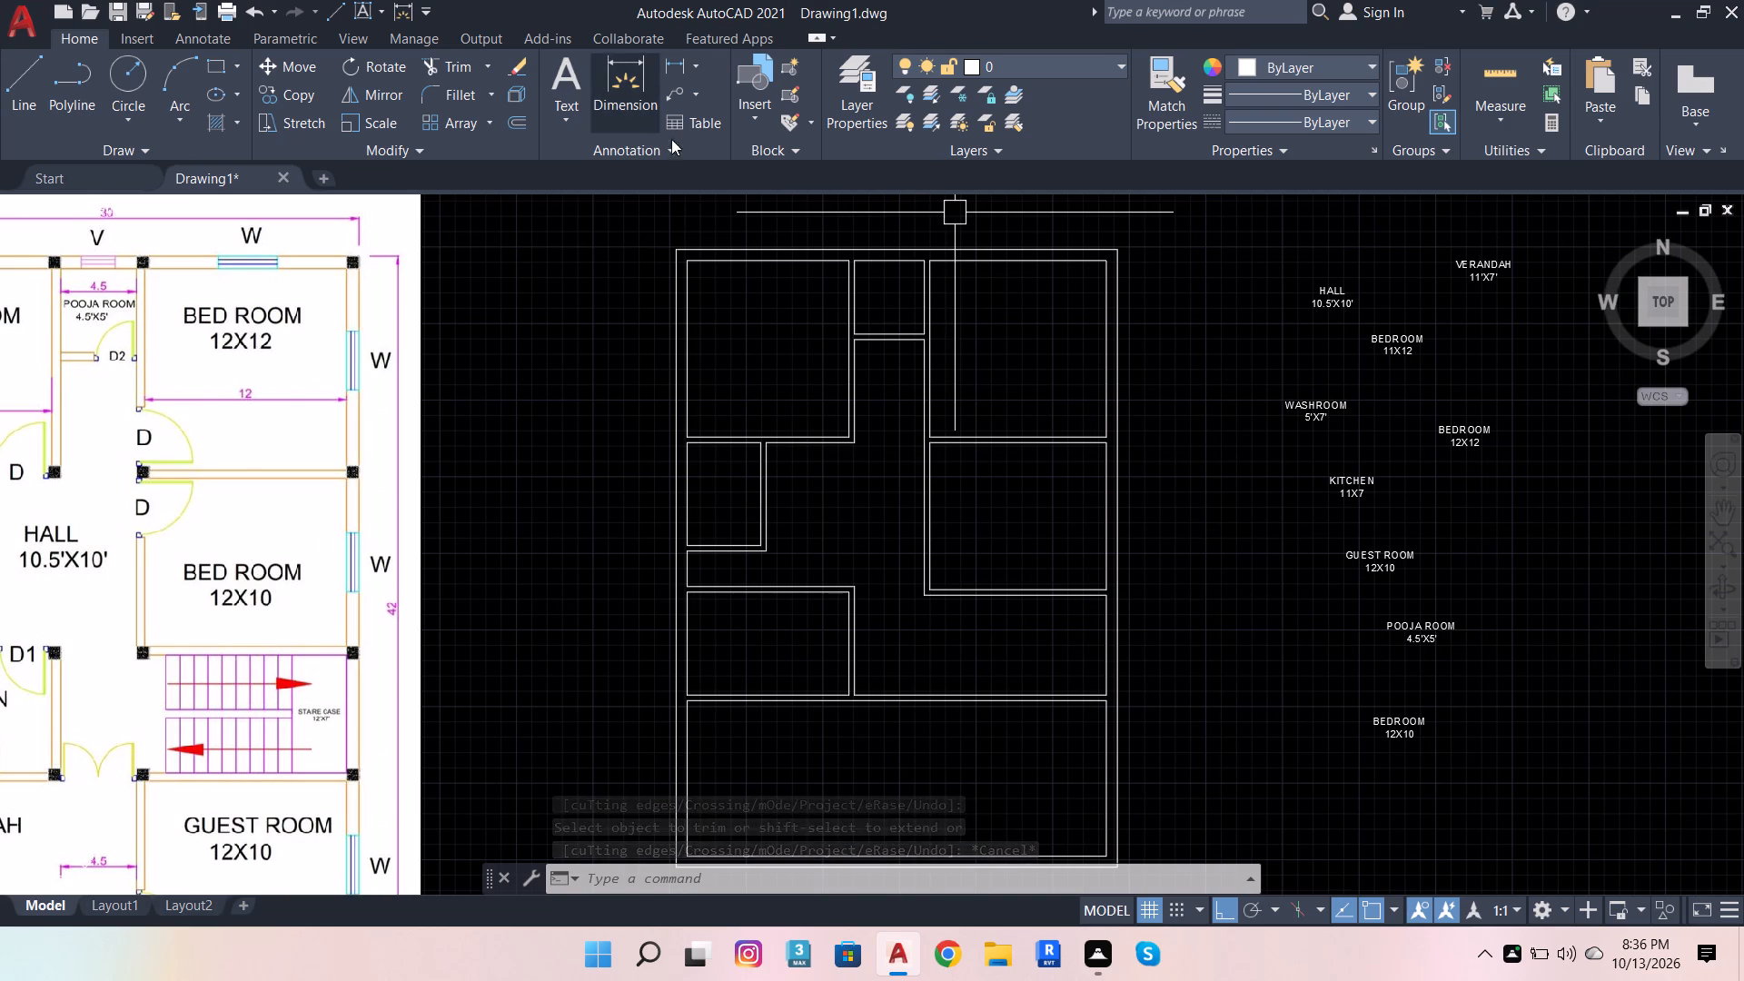
text(DIM)
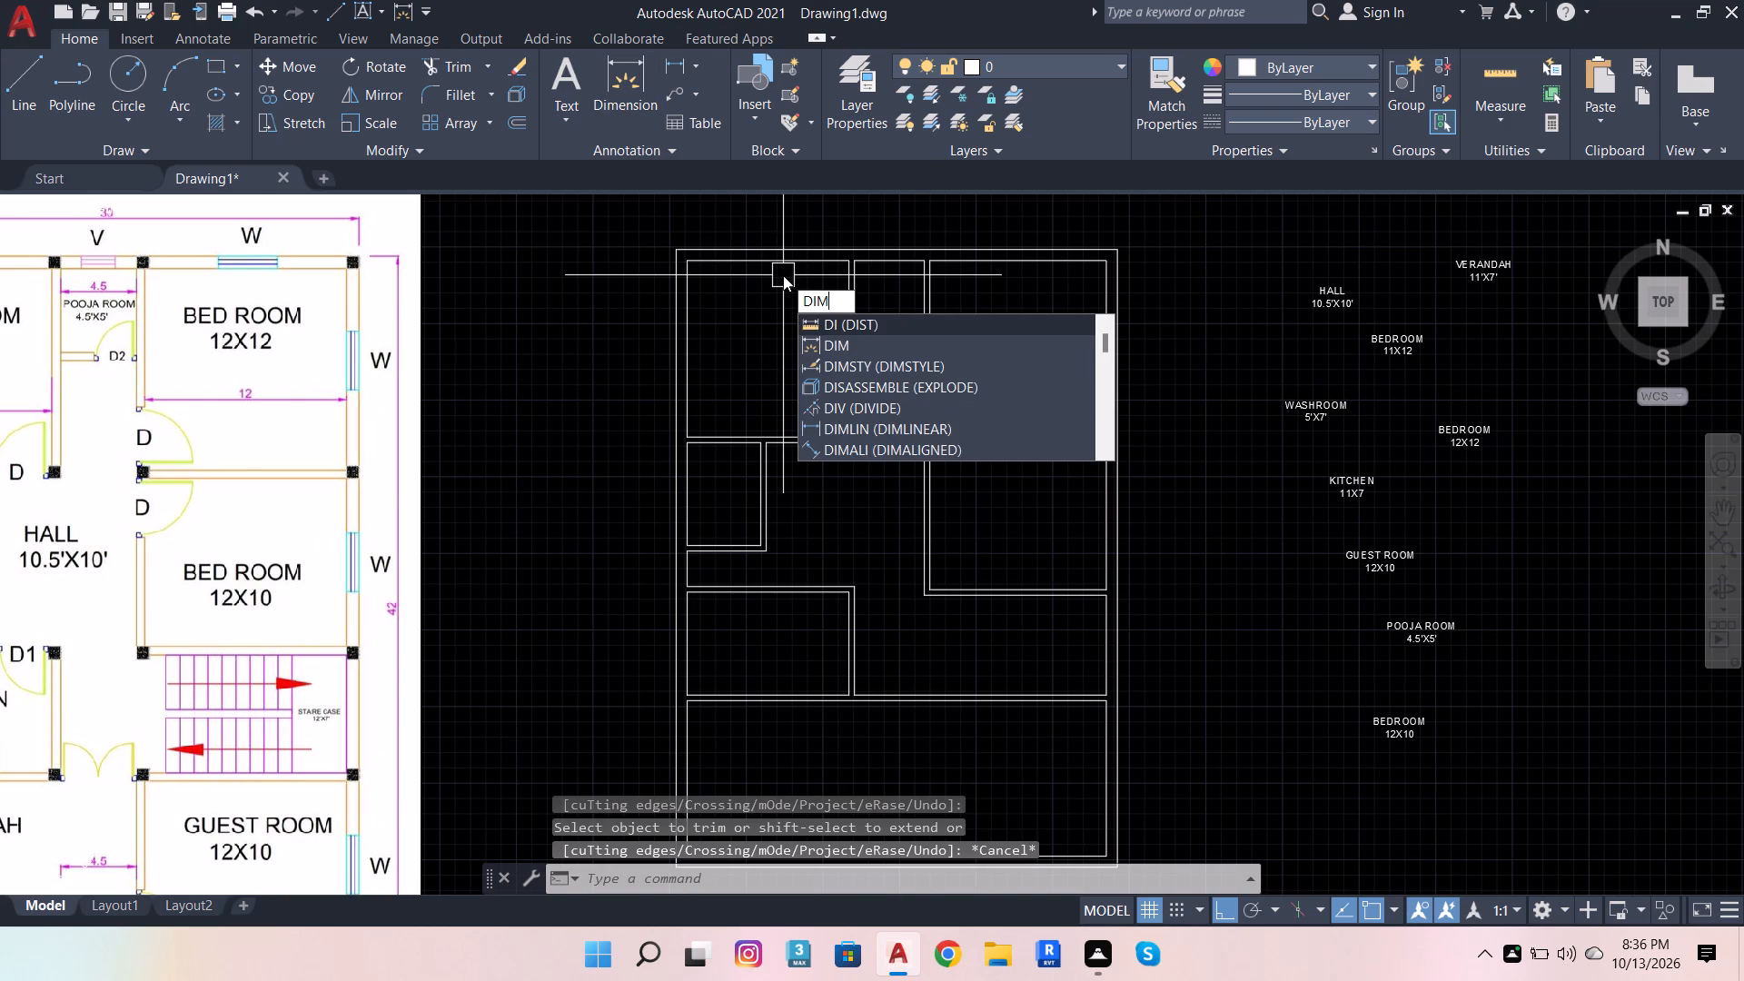
click(924, 347)
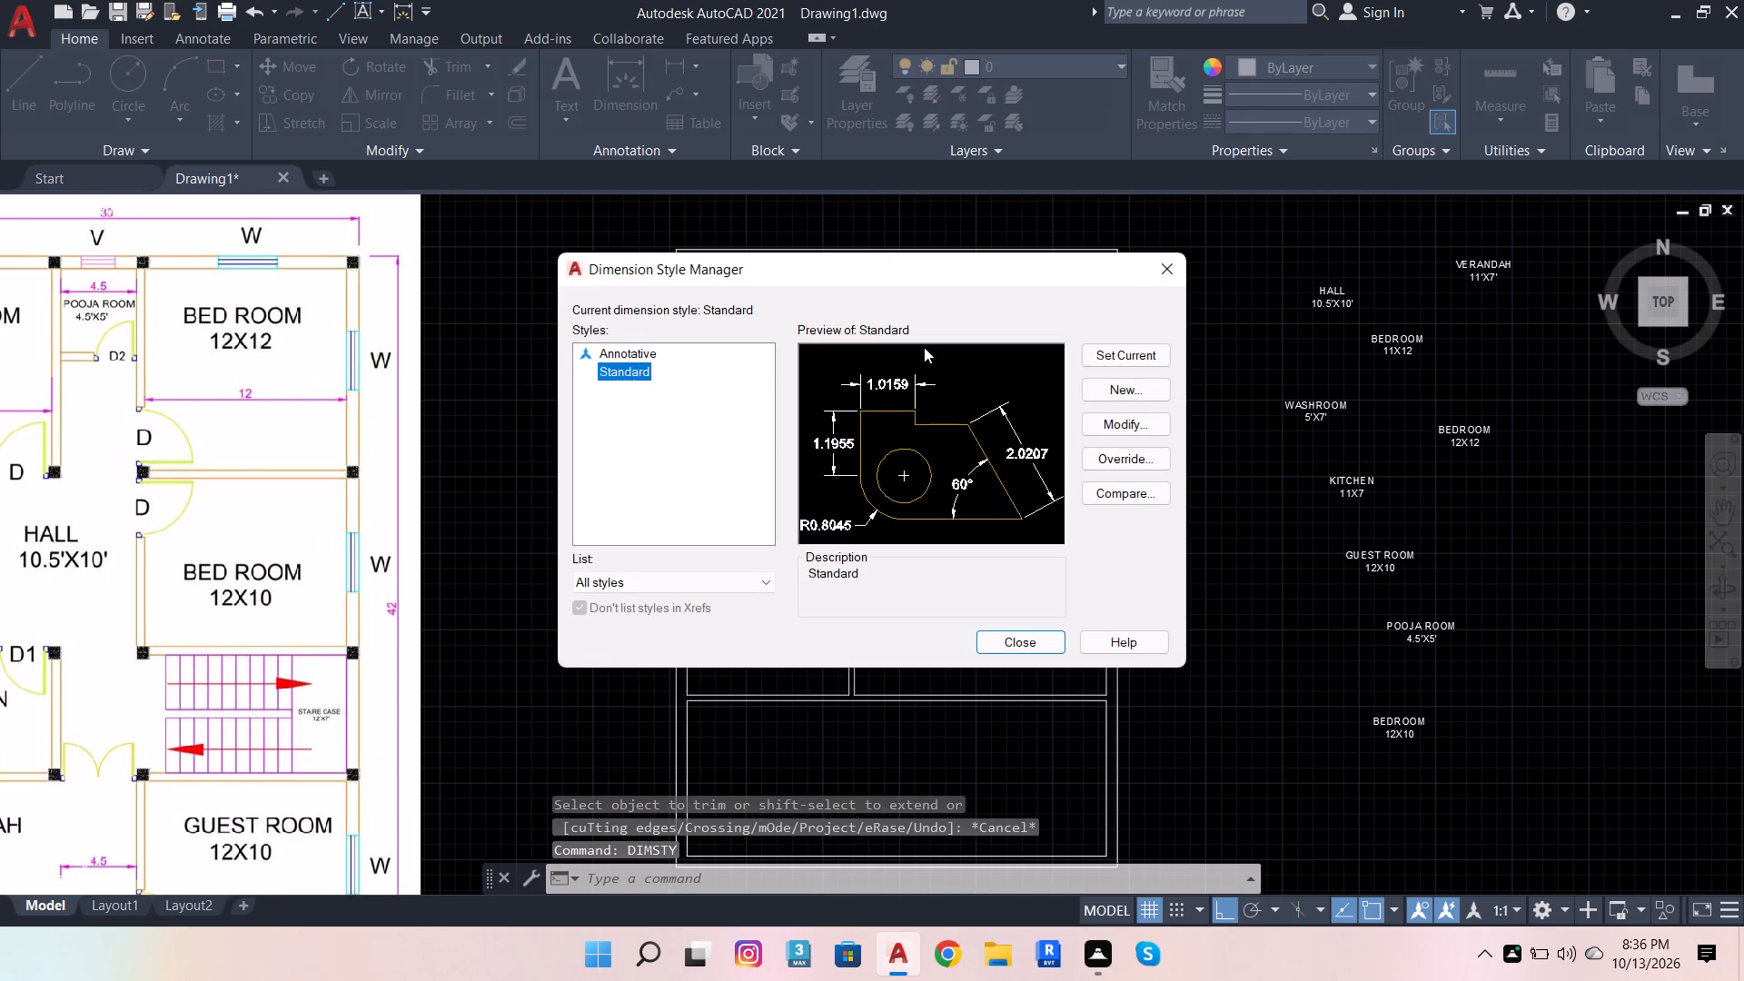
click(1134, 427)
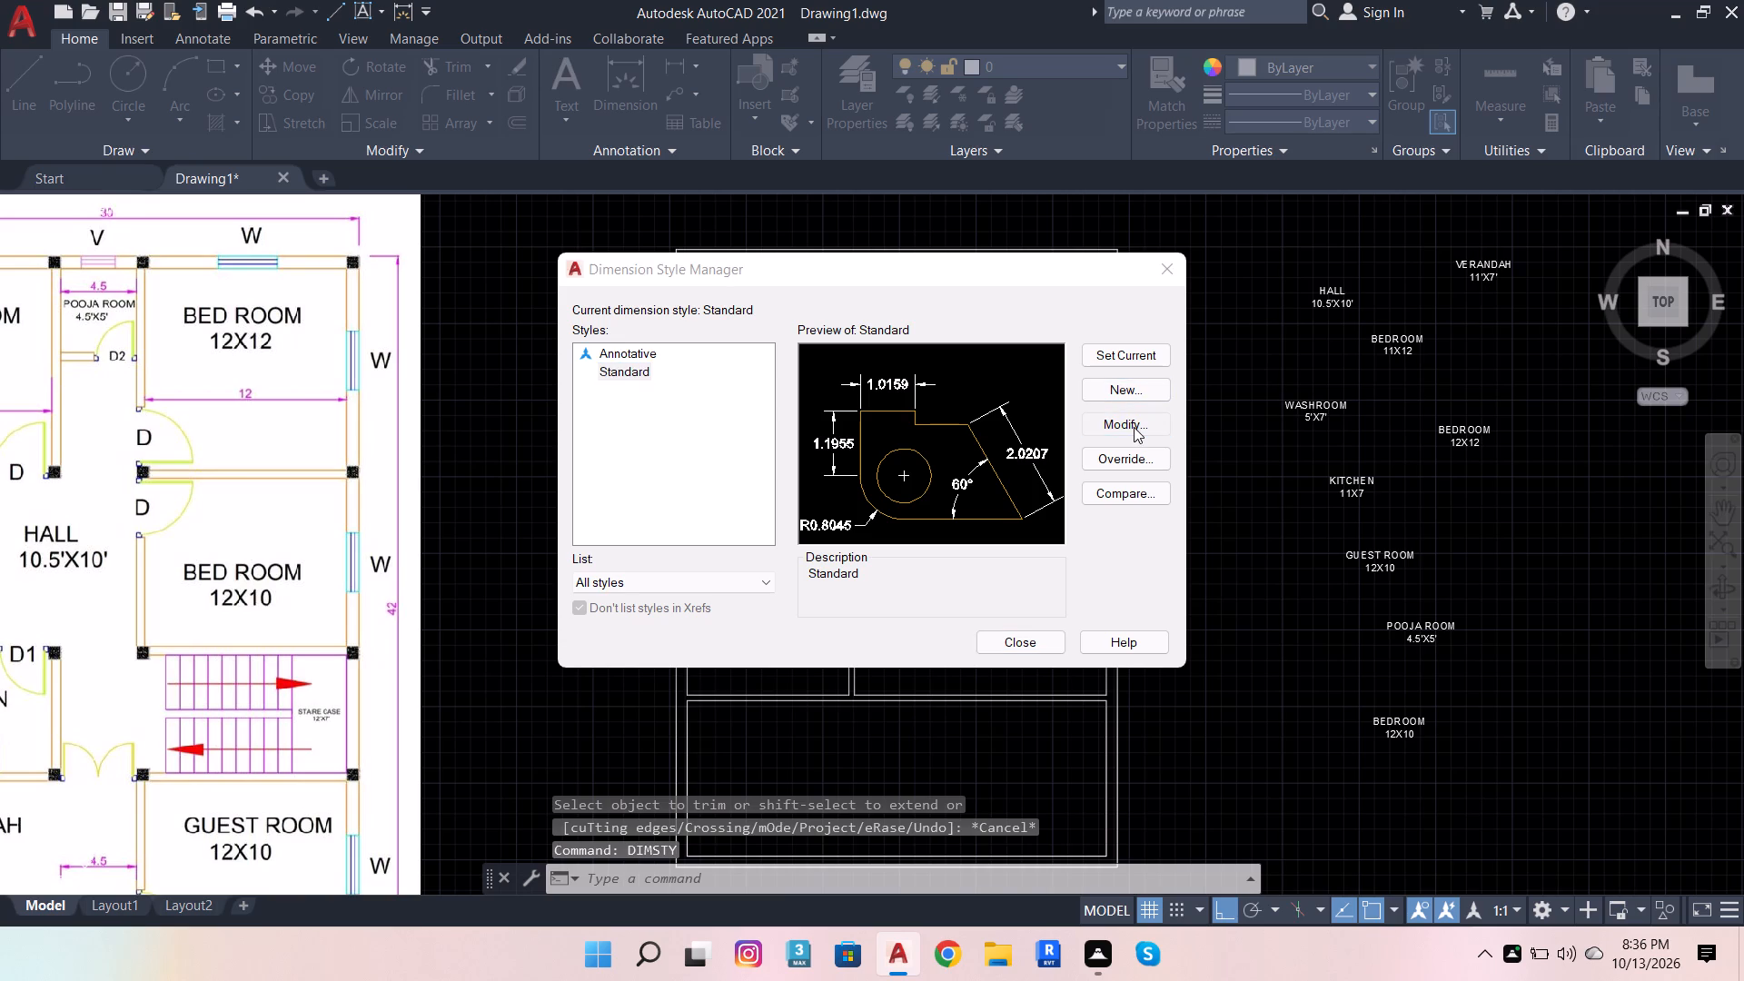
click(828, 230)
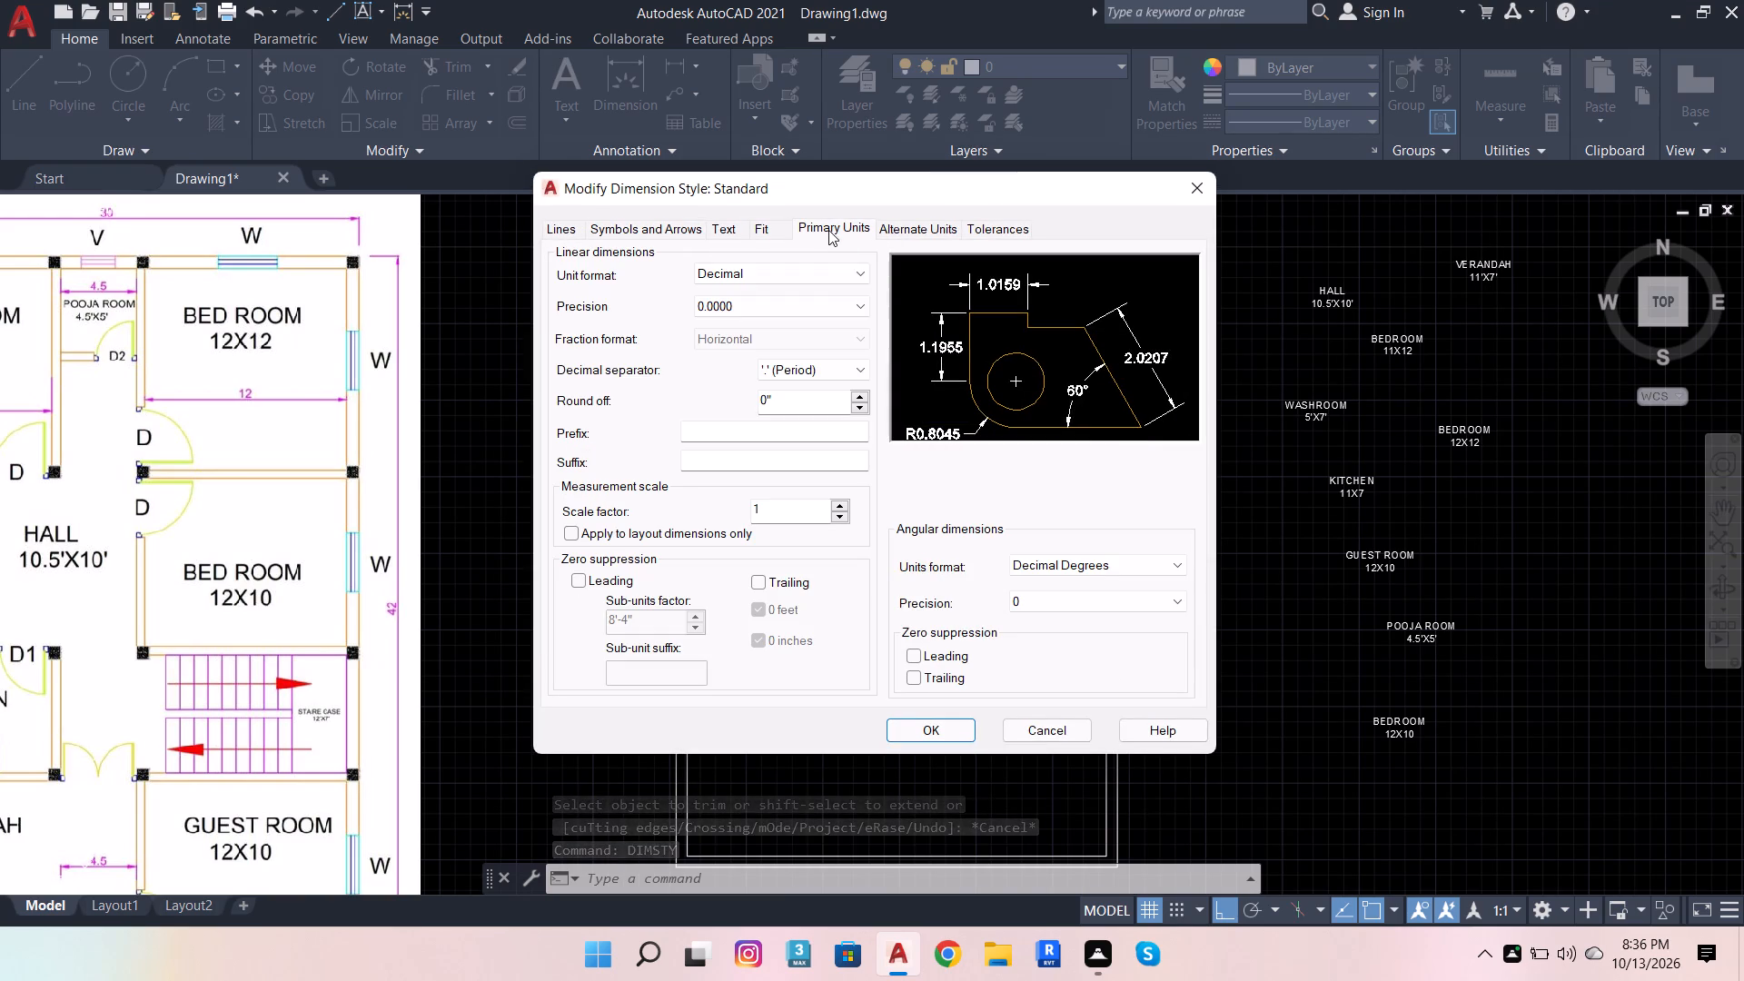
click(820, 272)
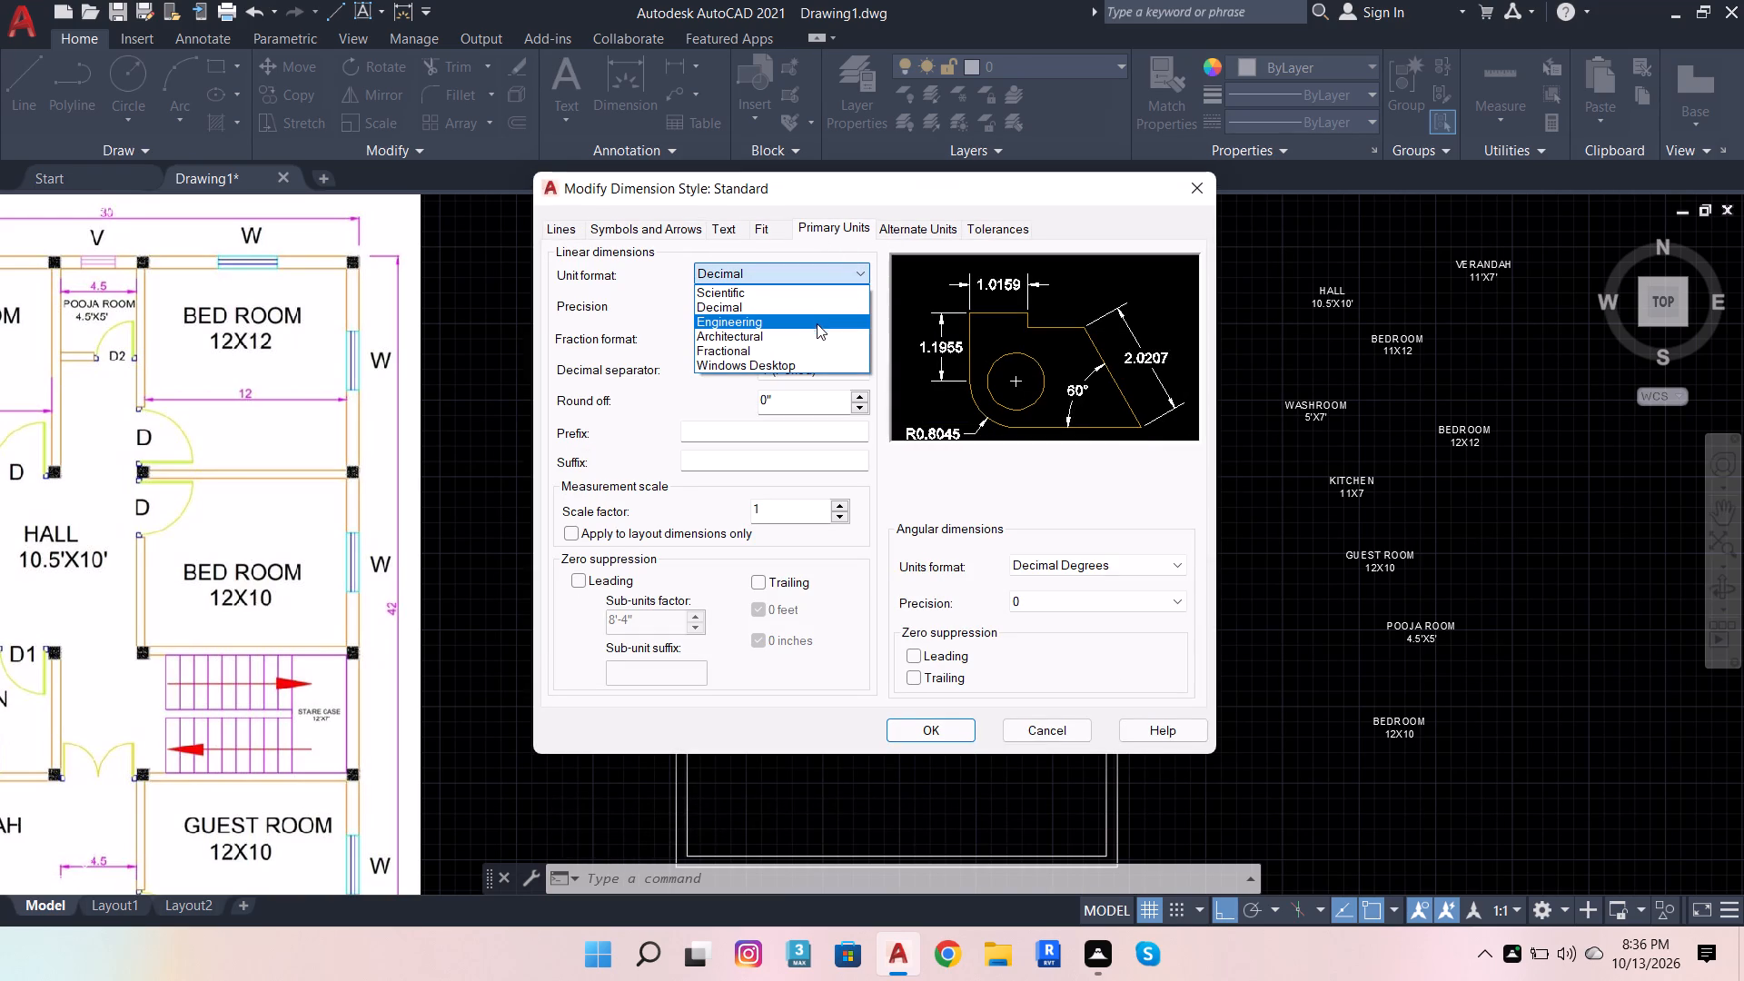
click(814, 334)
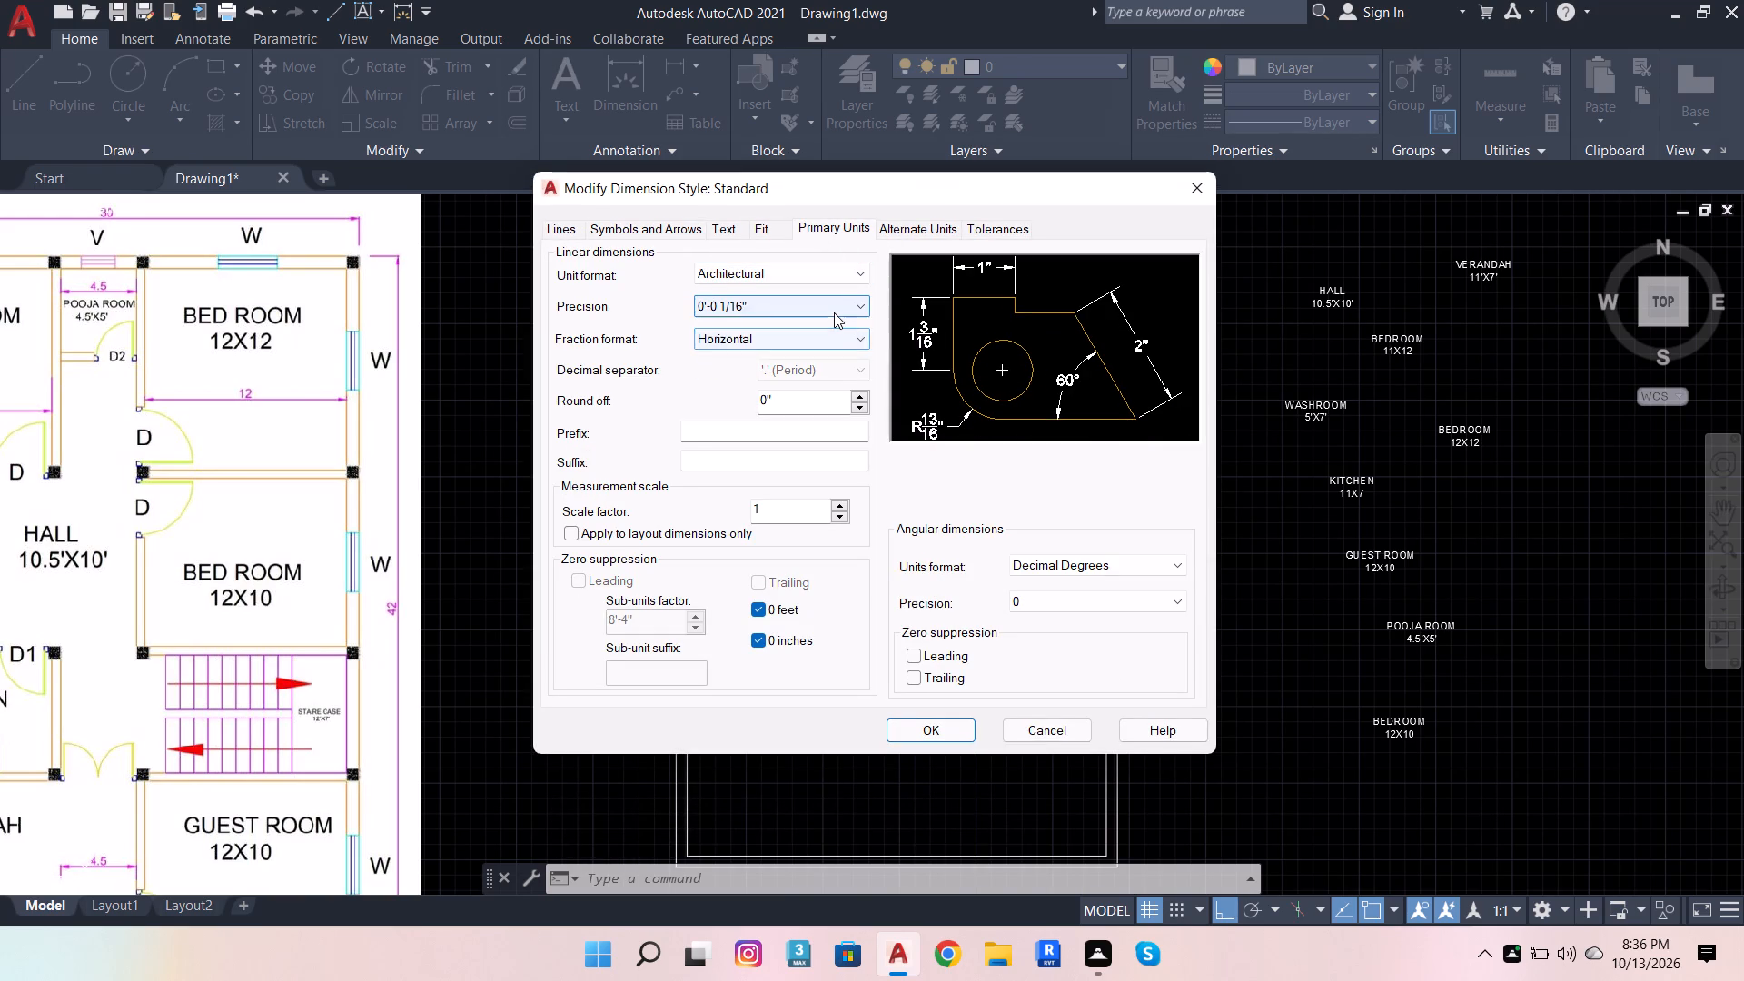
click(834, 312)
click(824, 323)
Set the Standard dimension style's text height to 6" and arrow size to 2", and make the style current.
click(731, 234)
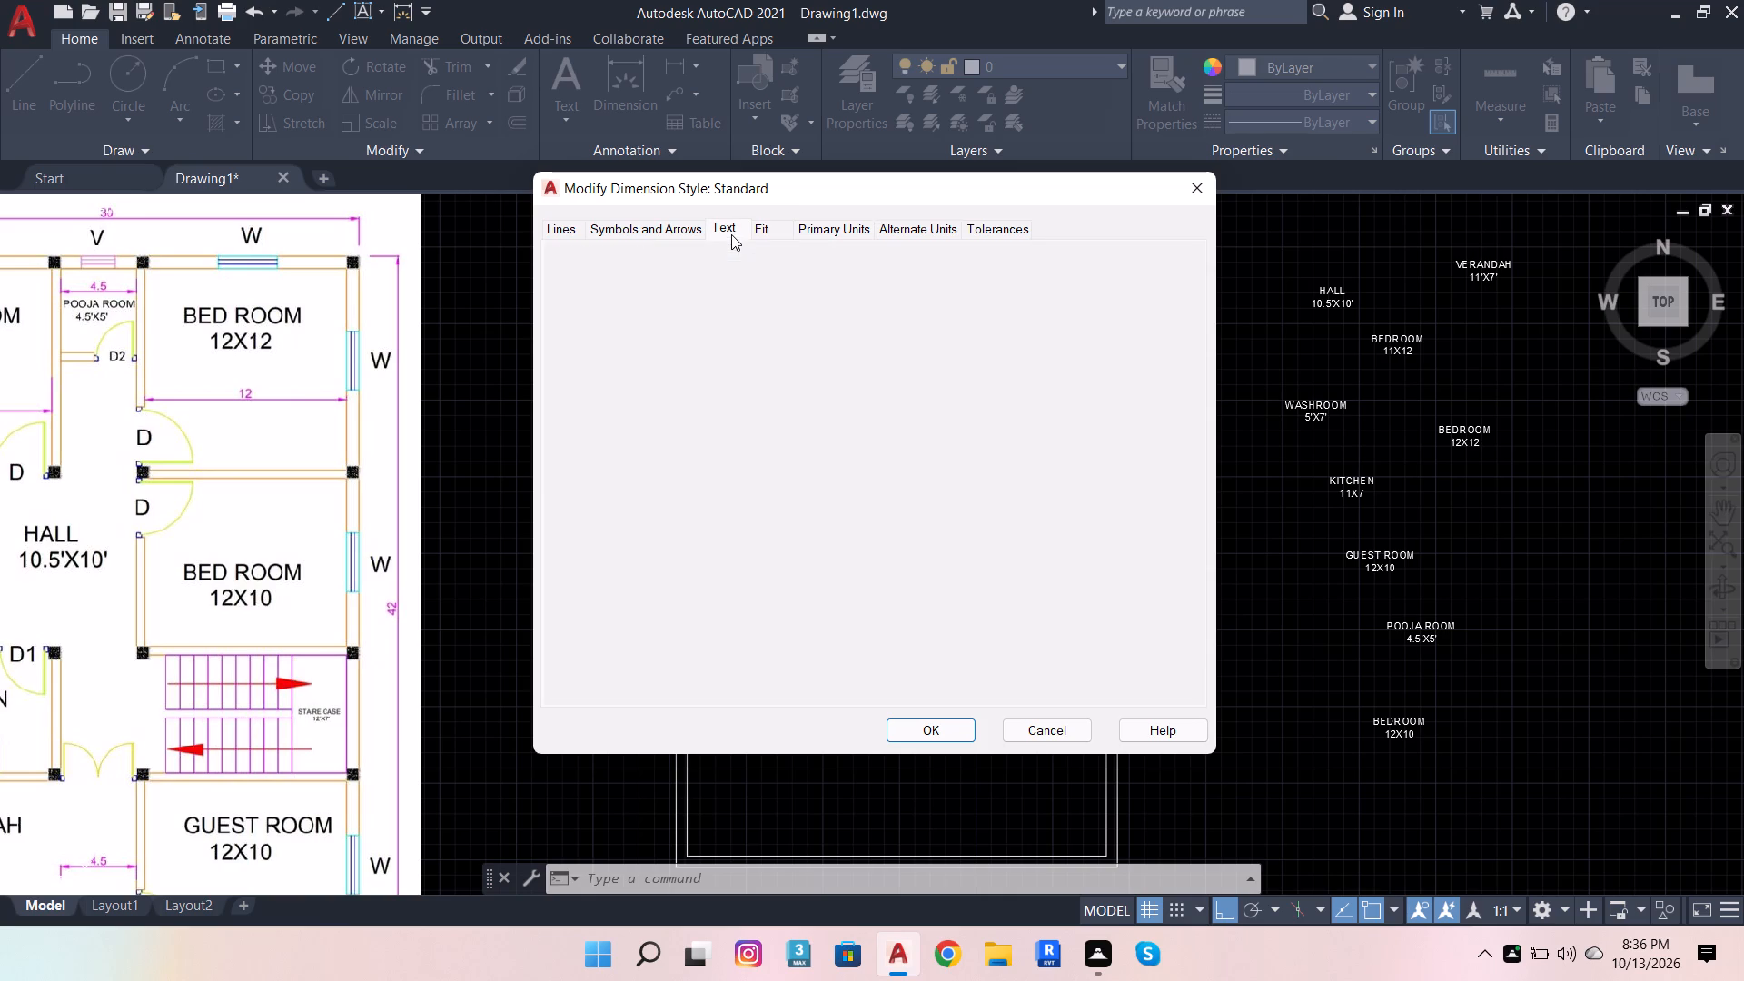
drag(841, 377, 711, 383)
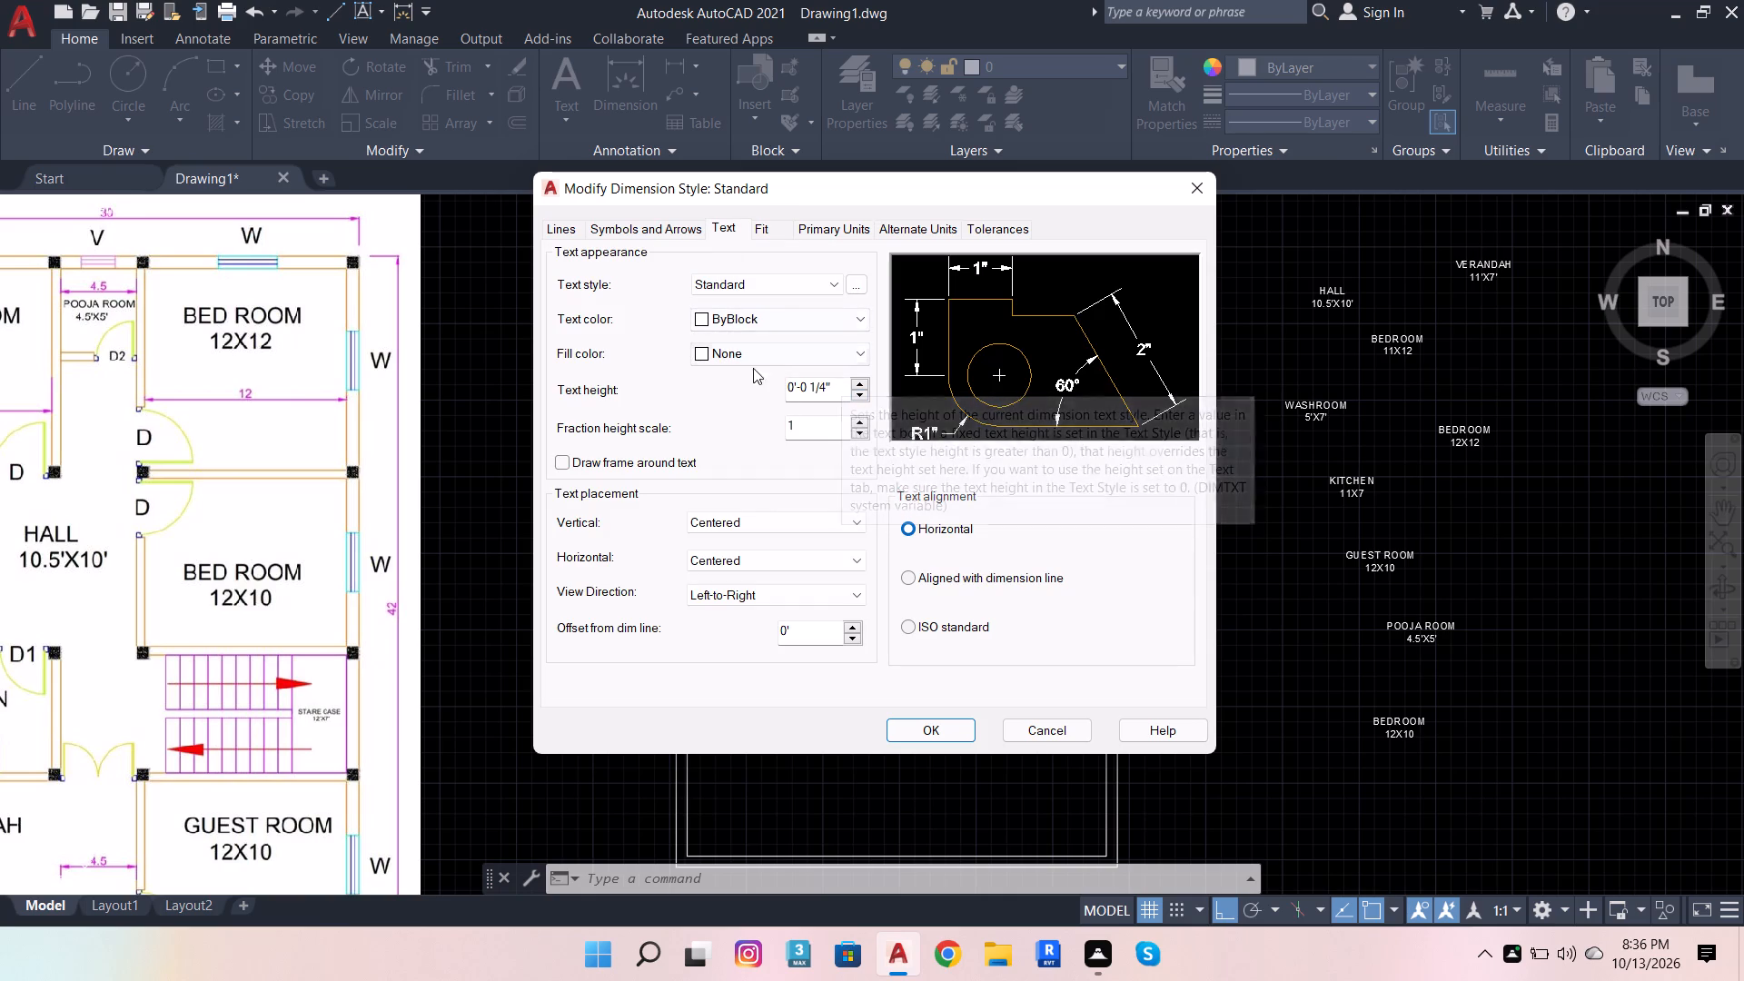
drag(836, 383, 736, 386)
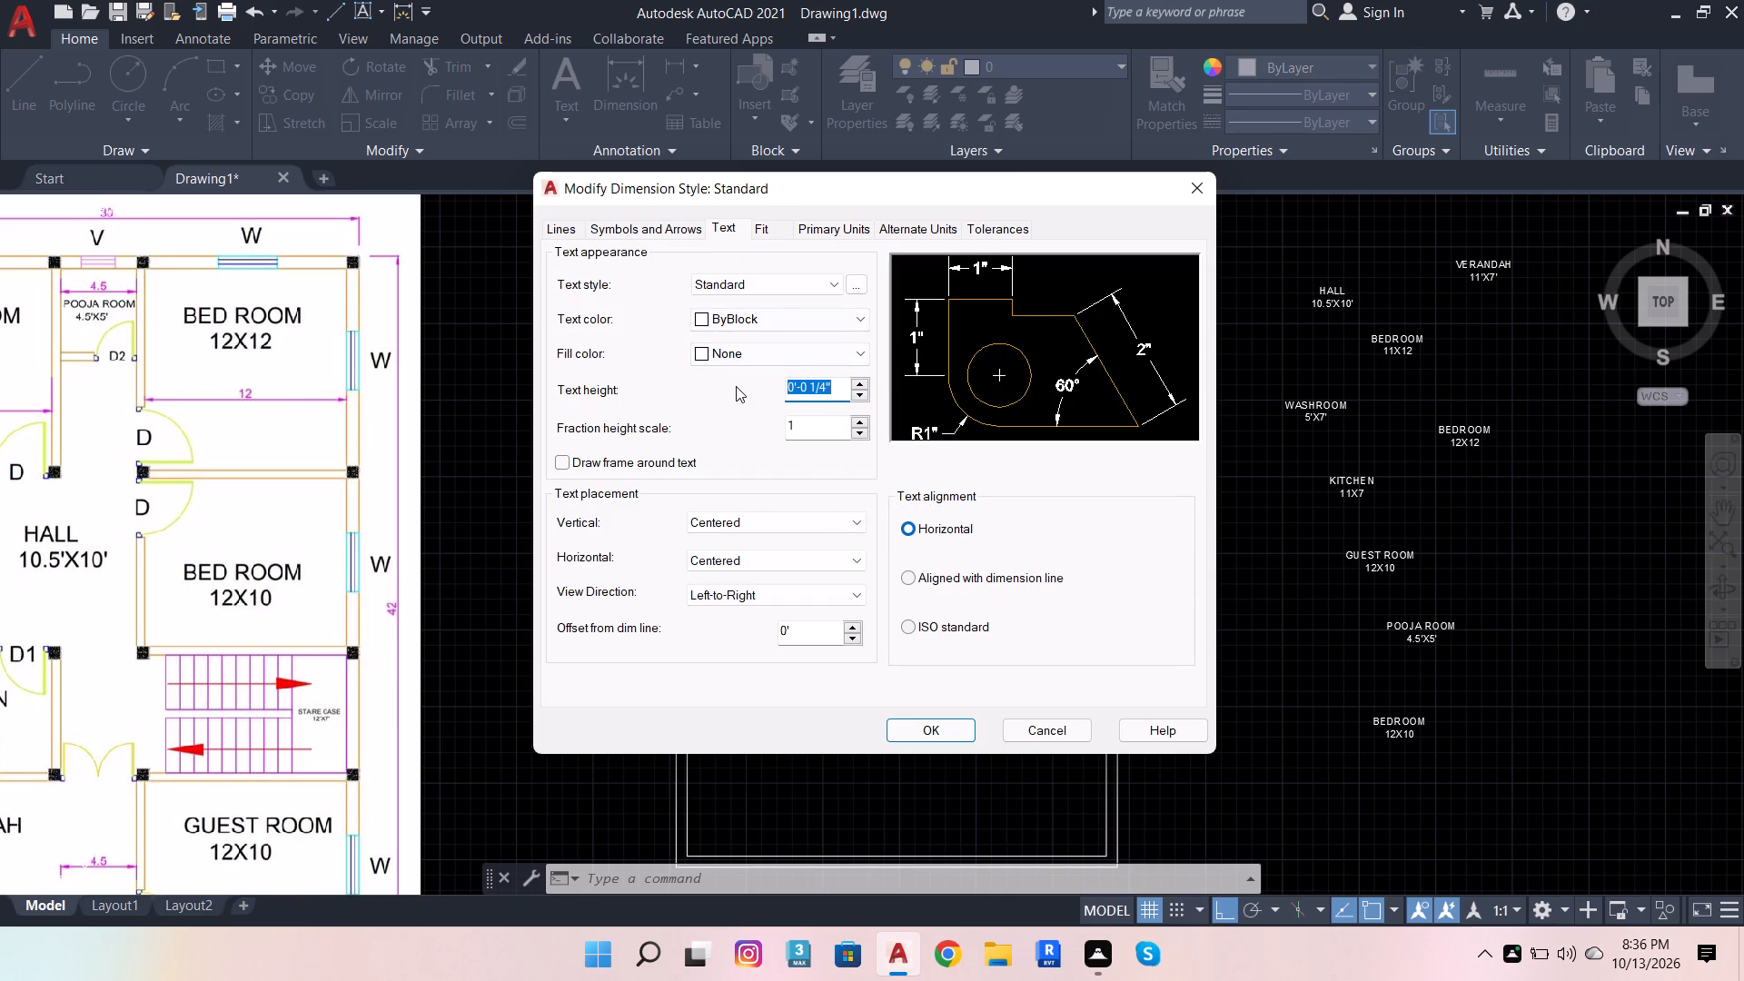
key(6)
key(Return)
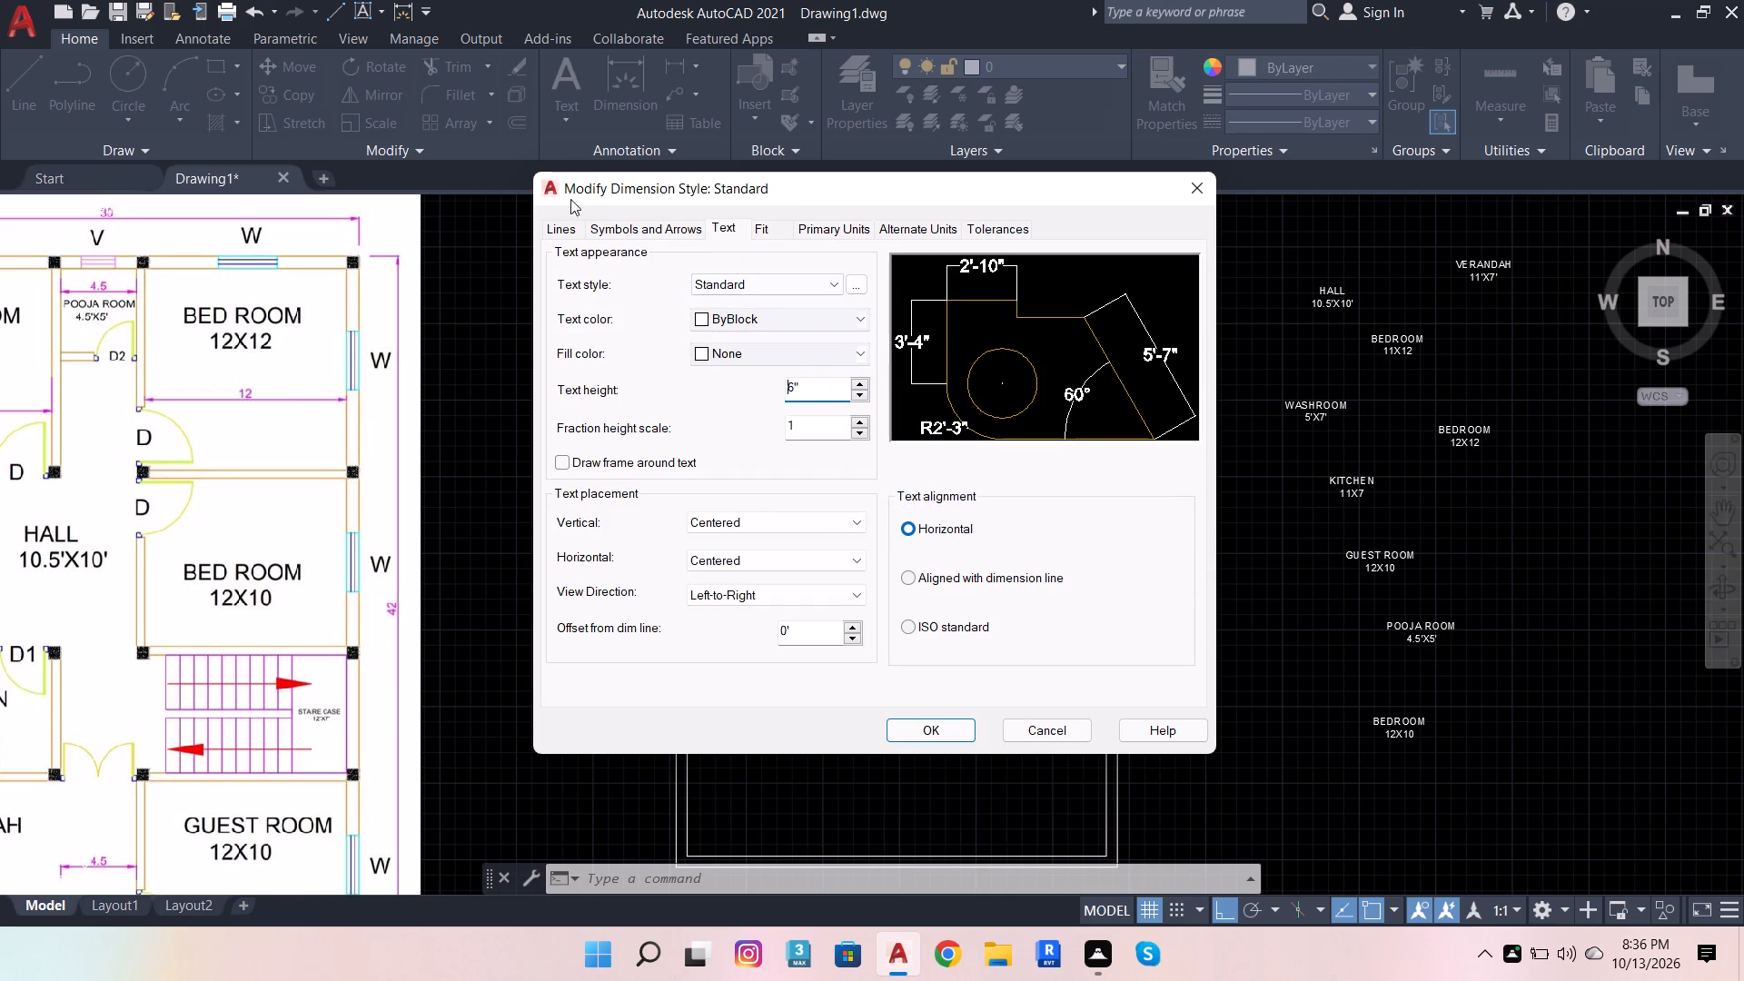
click(609, 220)
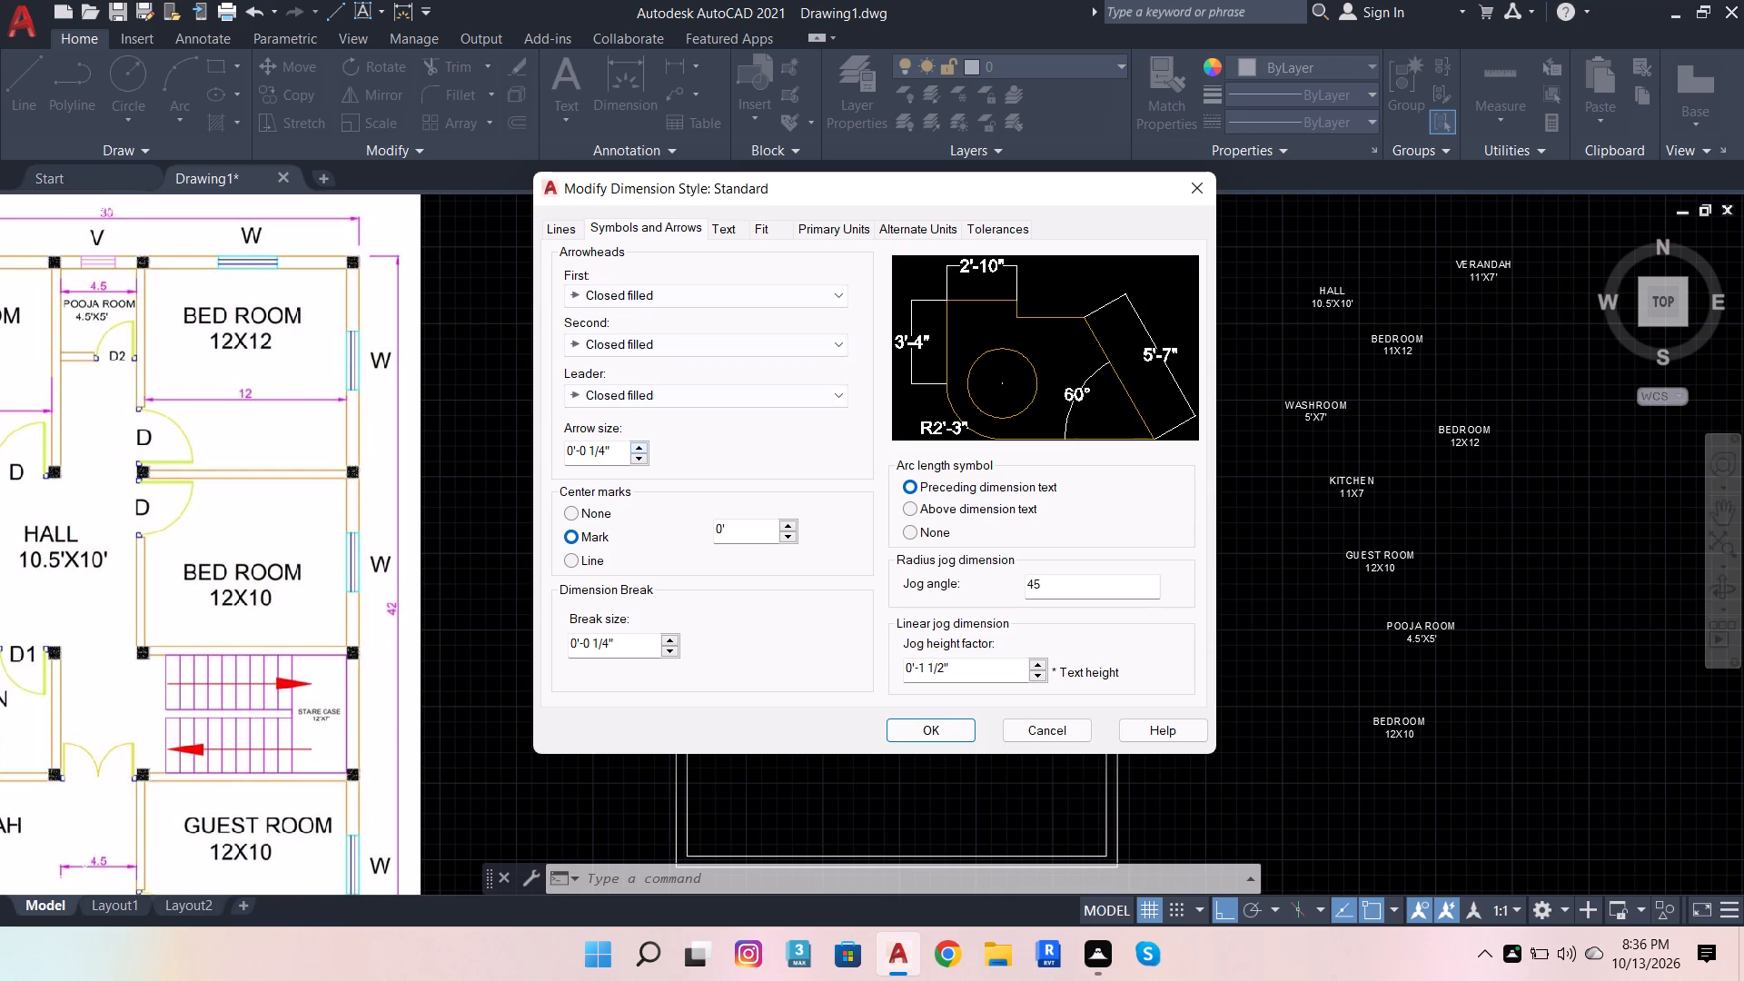
drag(621, 448, 461, 496)
key(2)
key(Return)
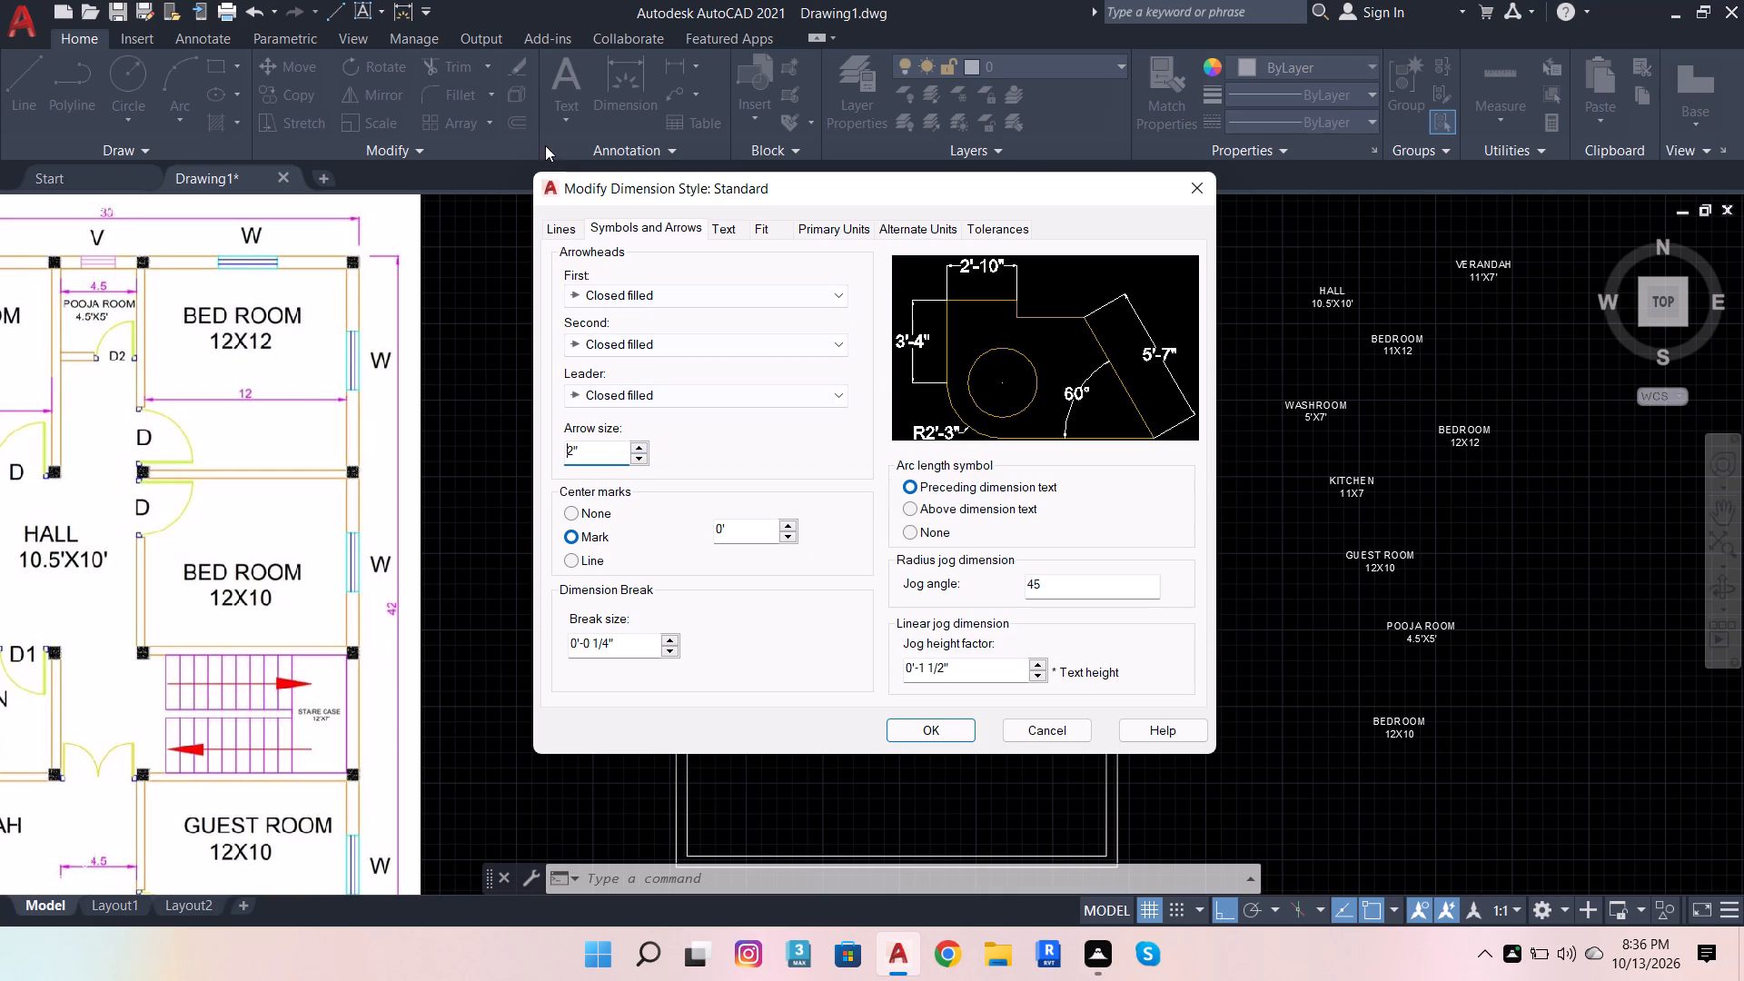
click(927, 738)
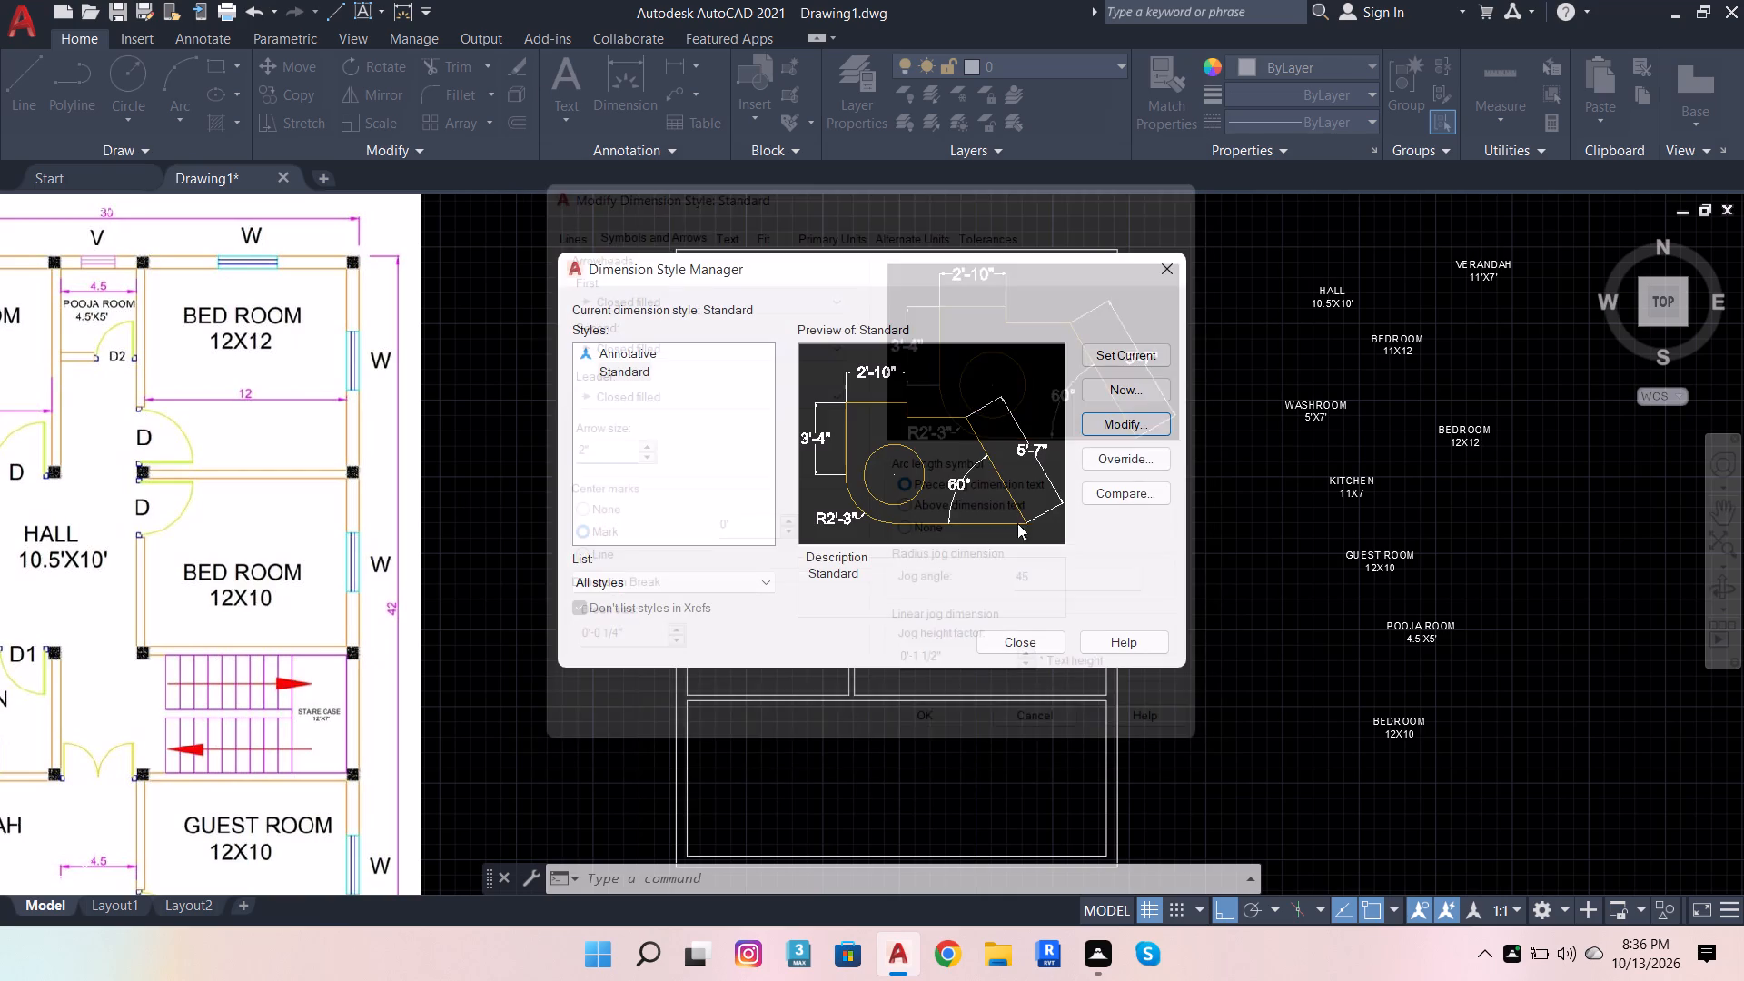
click(1140, 359)
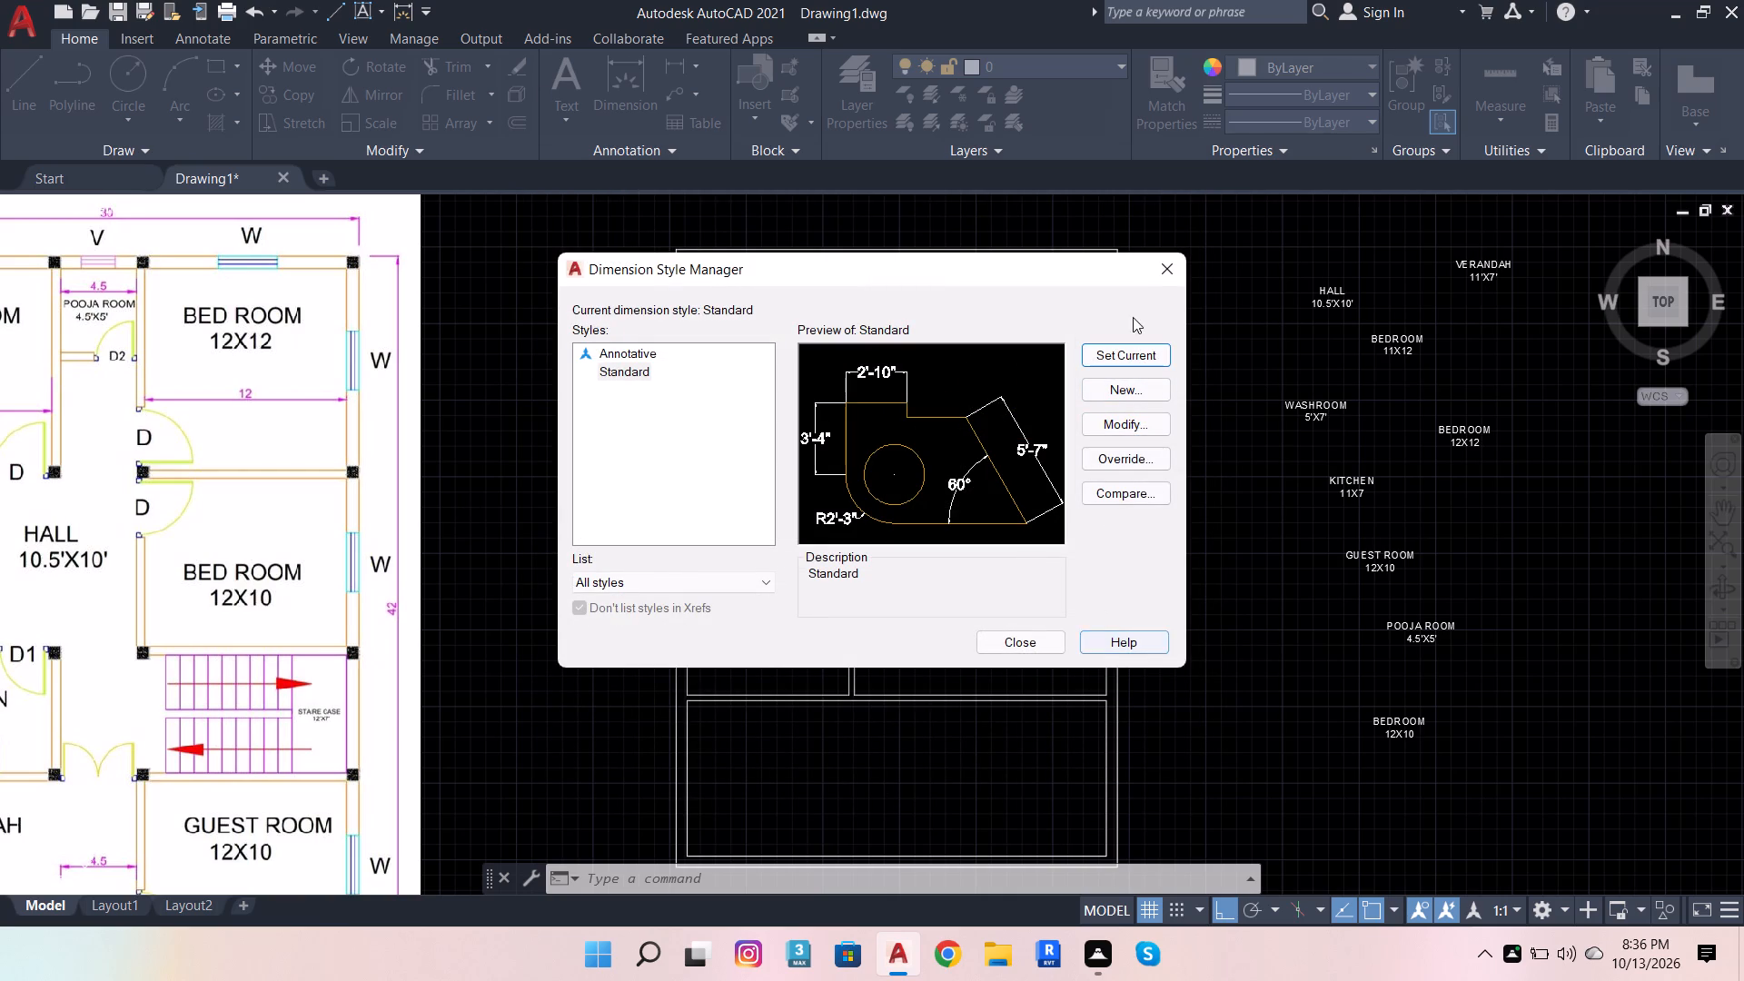
click(1140, 349)
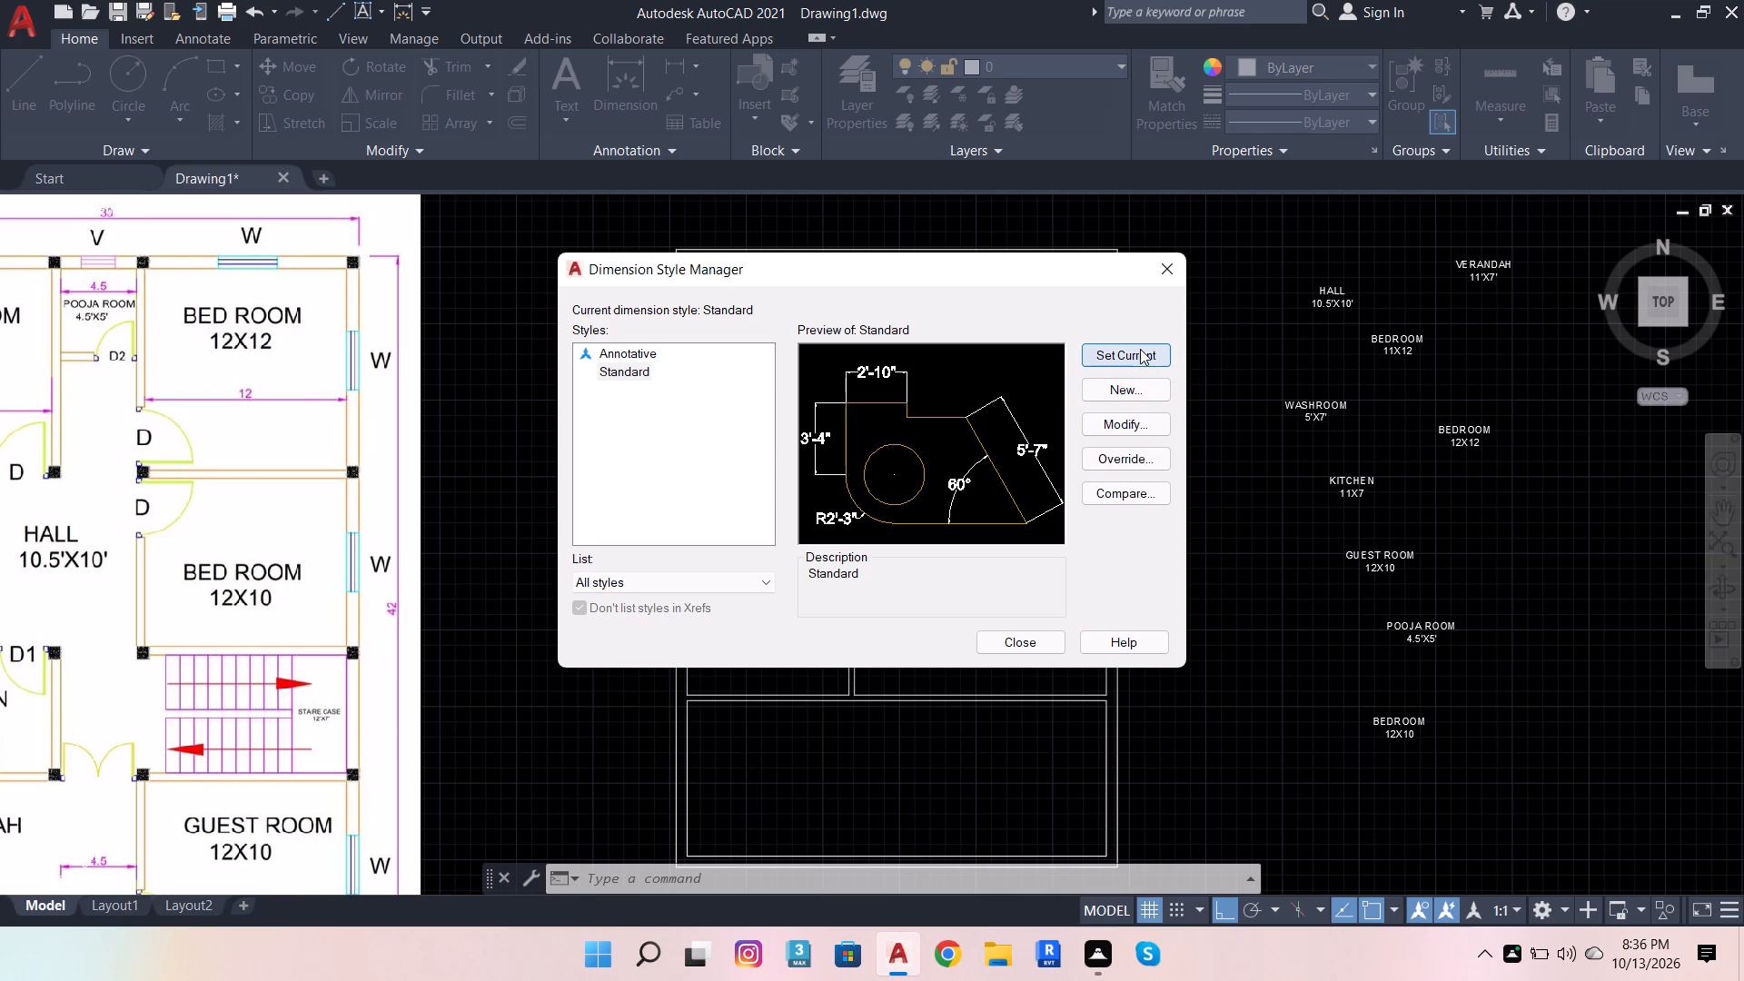
click(1024, 646)
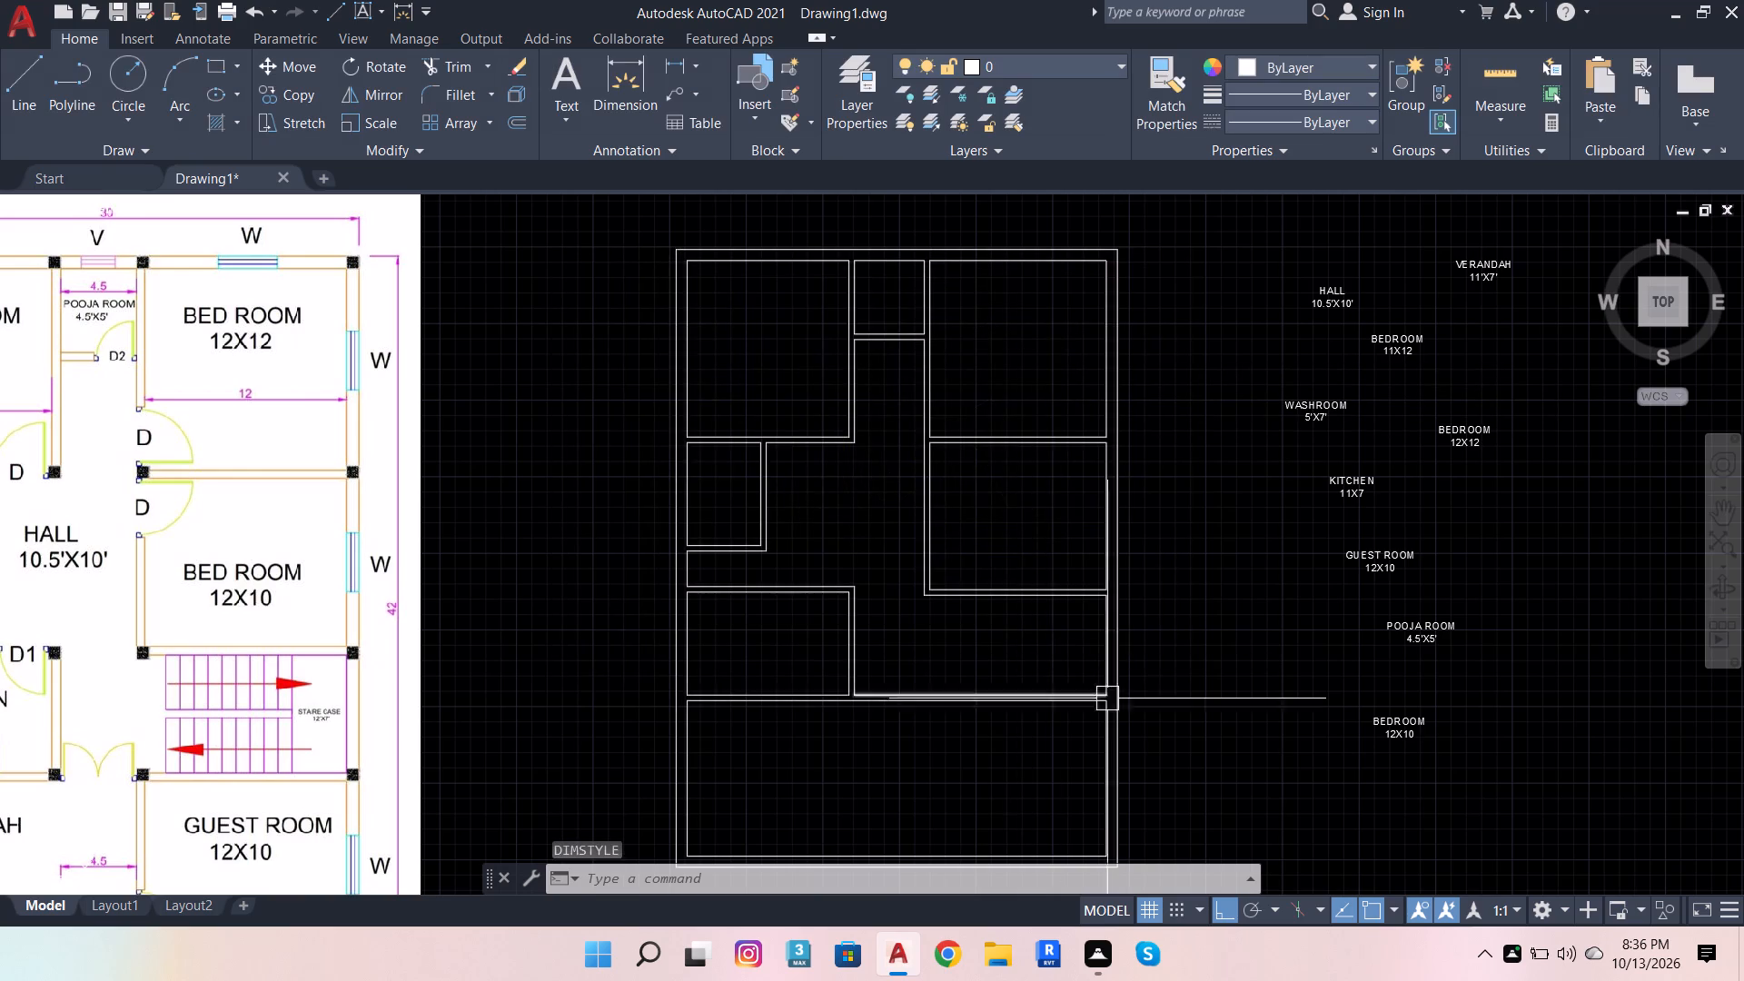
Dimension the staircase space's vertical extent along the right wall's inner line, placing the dimension just outside the outer wall.
scroll(996, 744, down, 1)
scroll(1047, 749, up, 2)
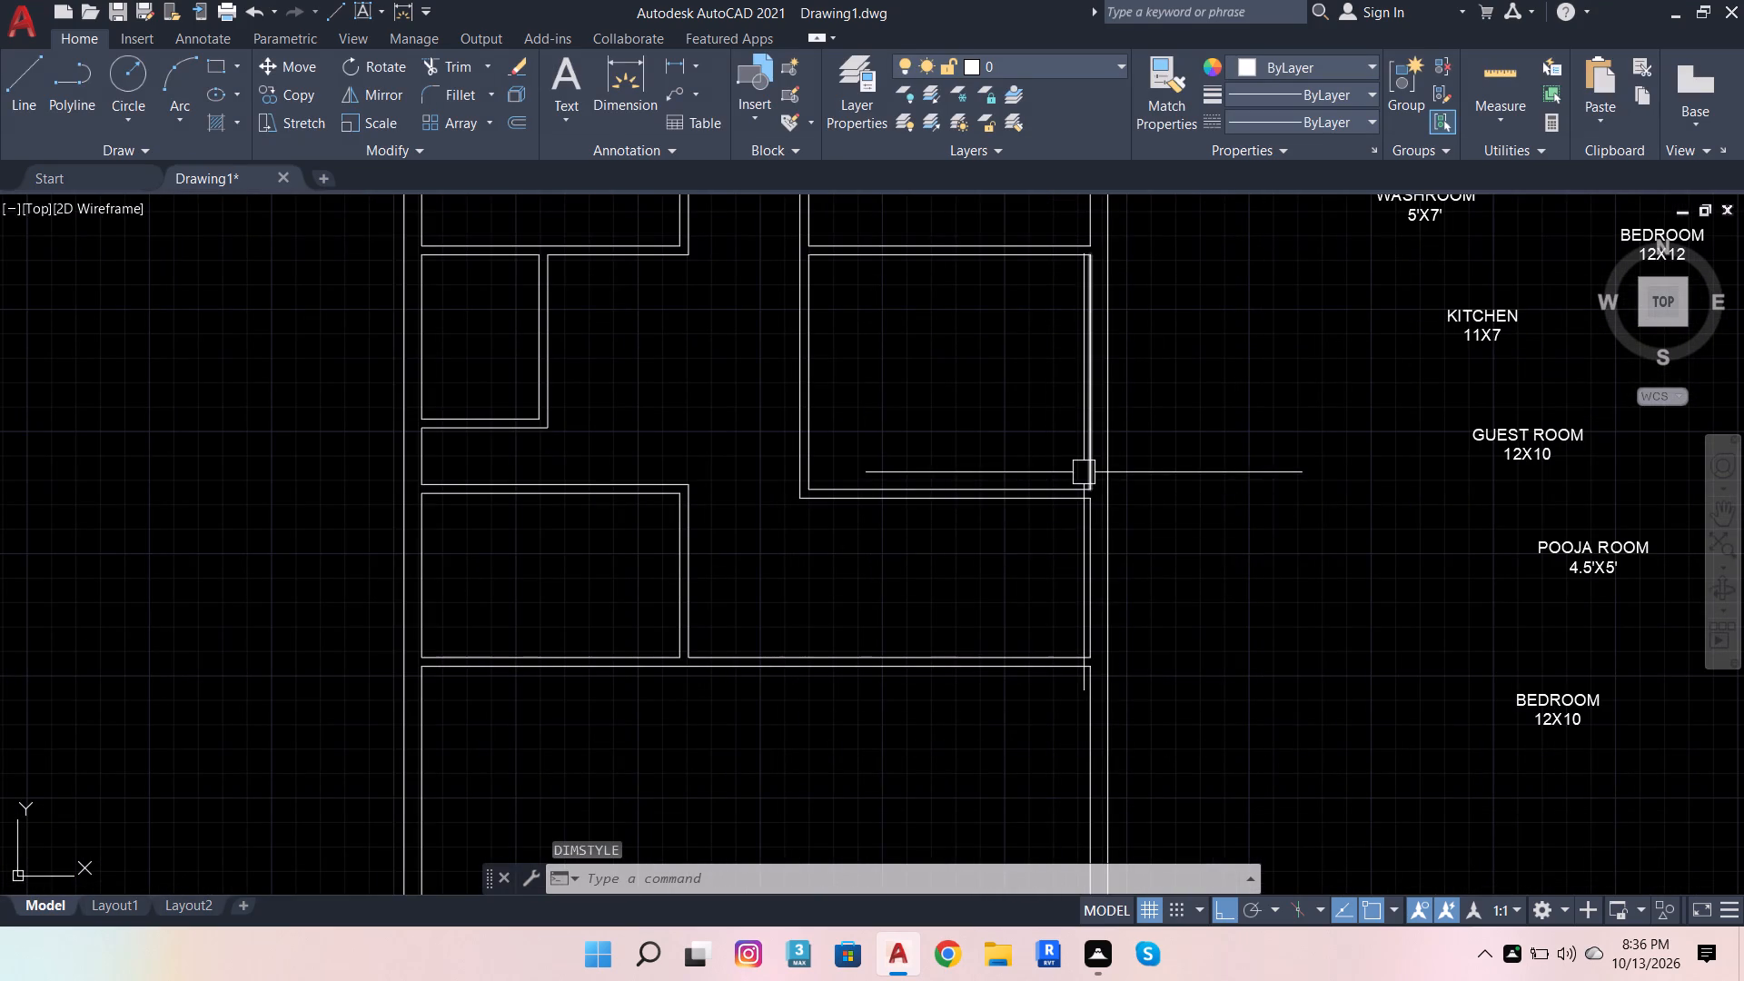
click(611, 81)
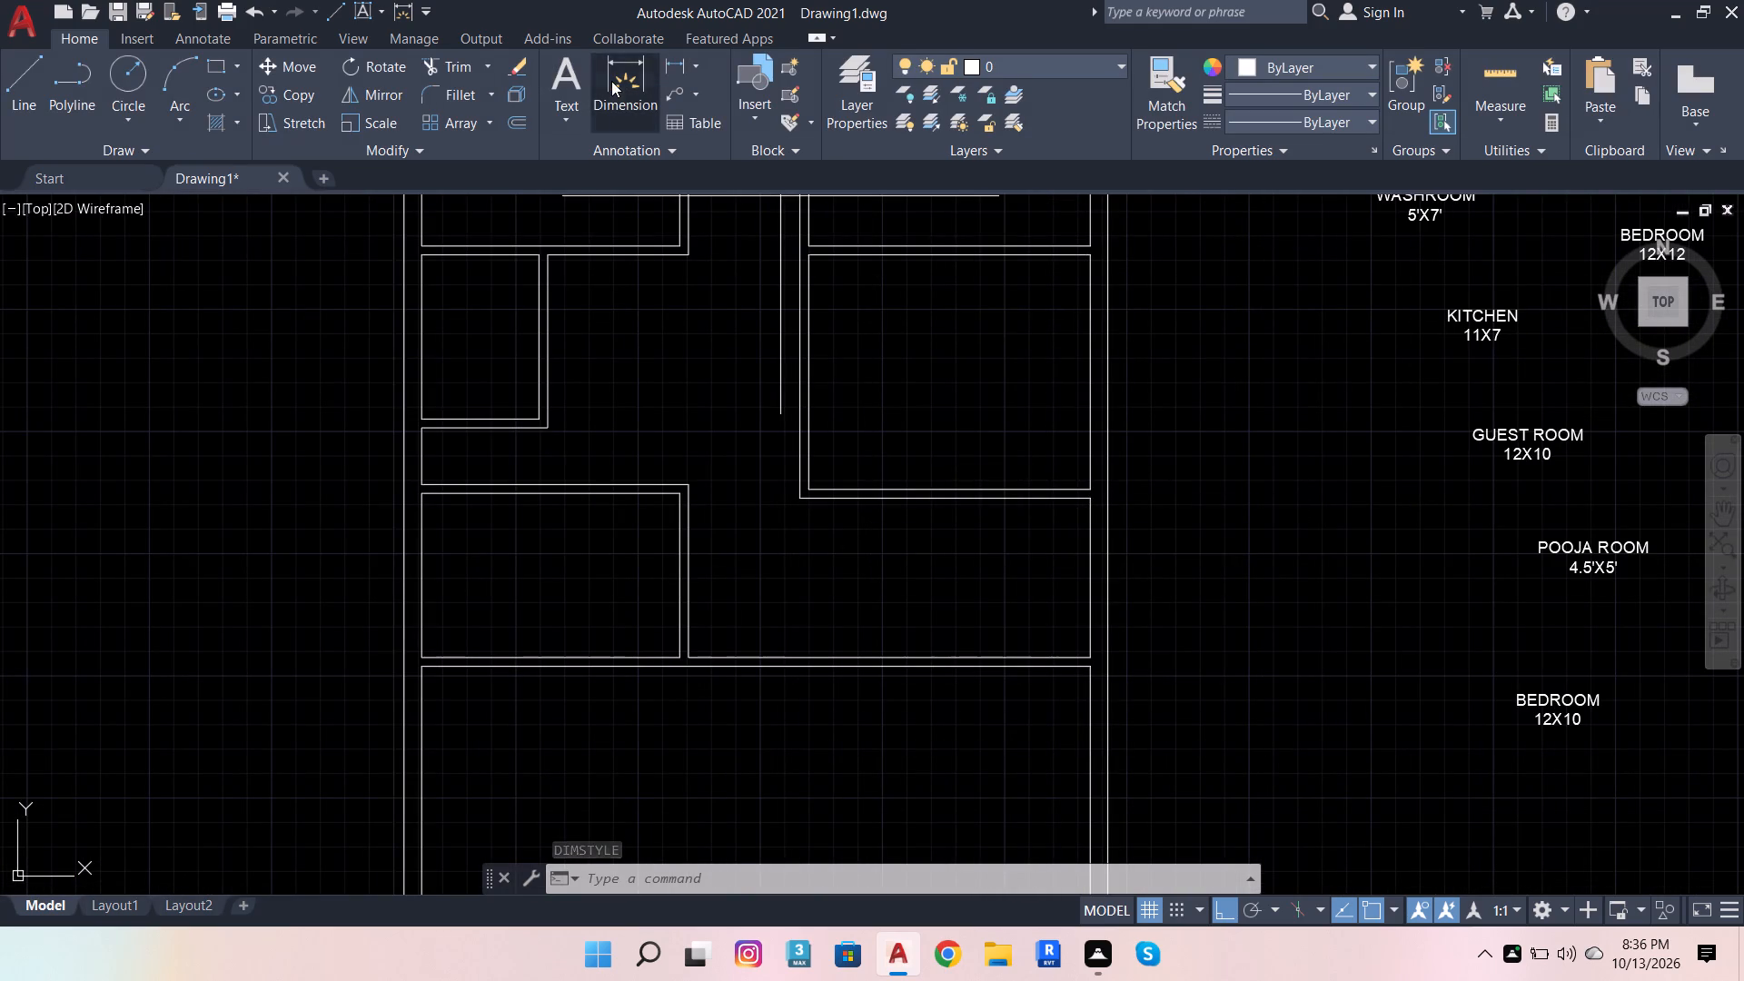
click(1083, 590)
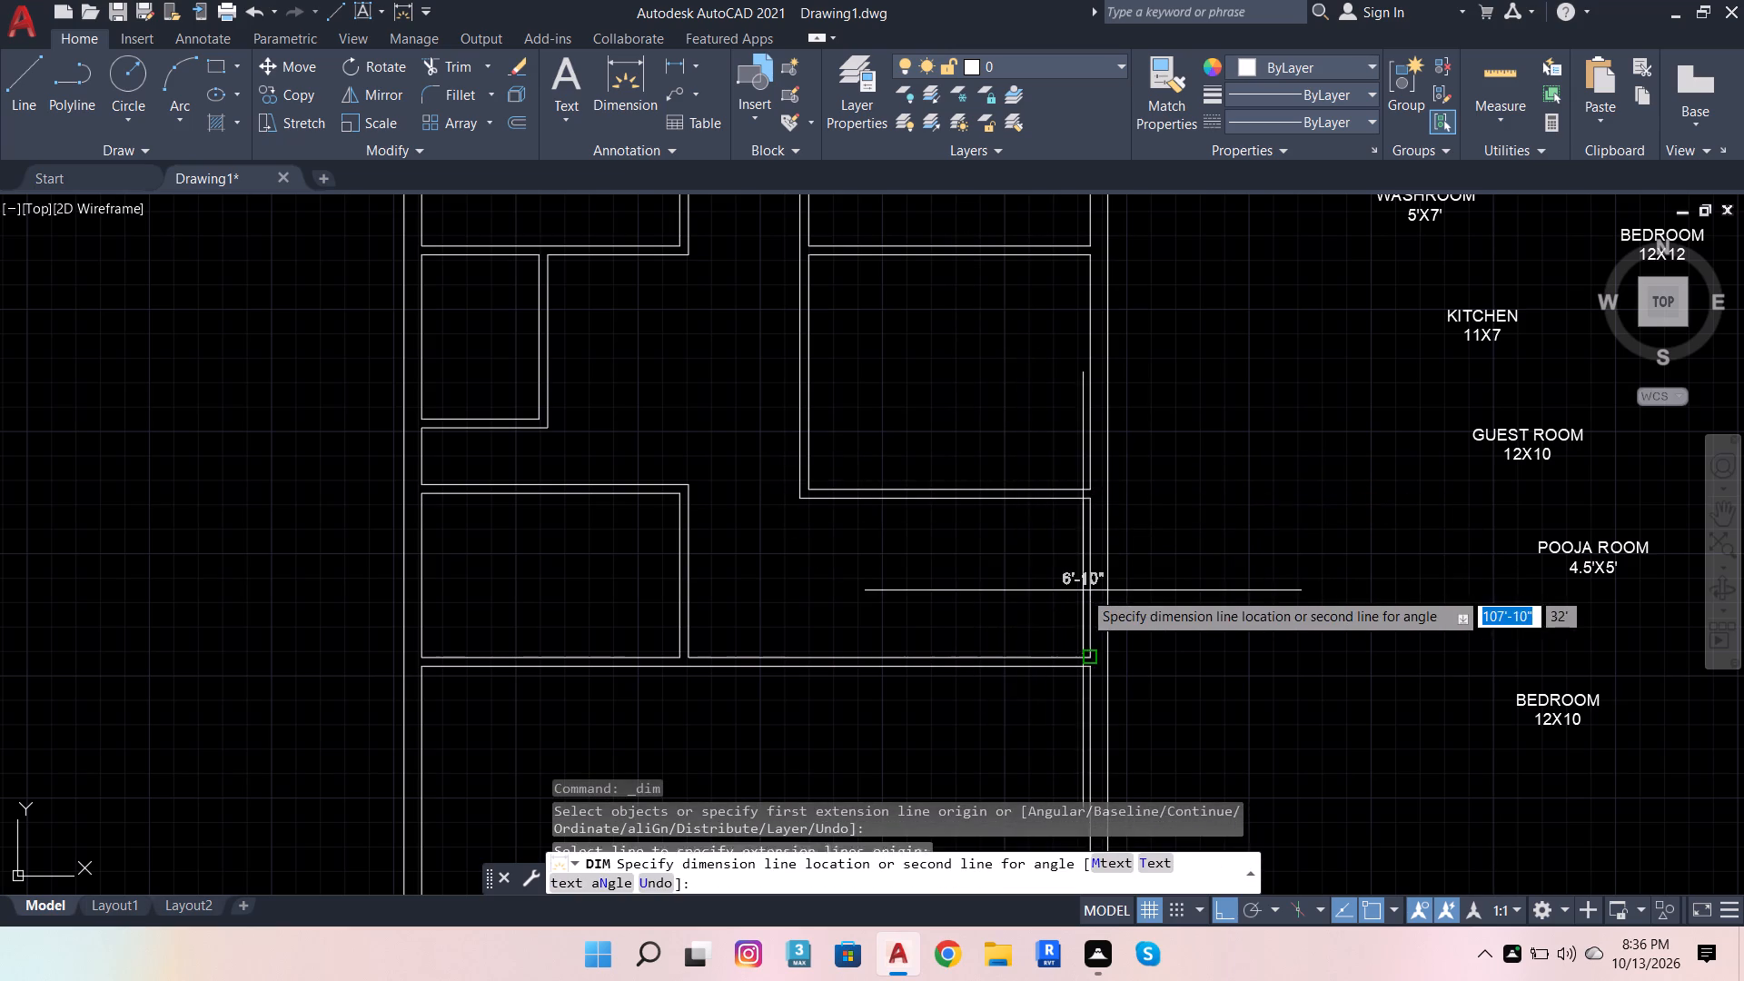
click(1188, 577)
key(space)
key(space)
key(space)
key(space)
key(space)
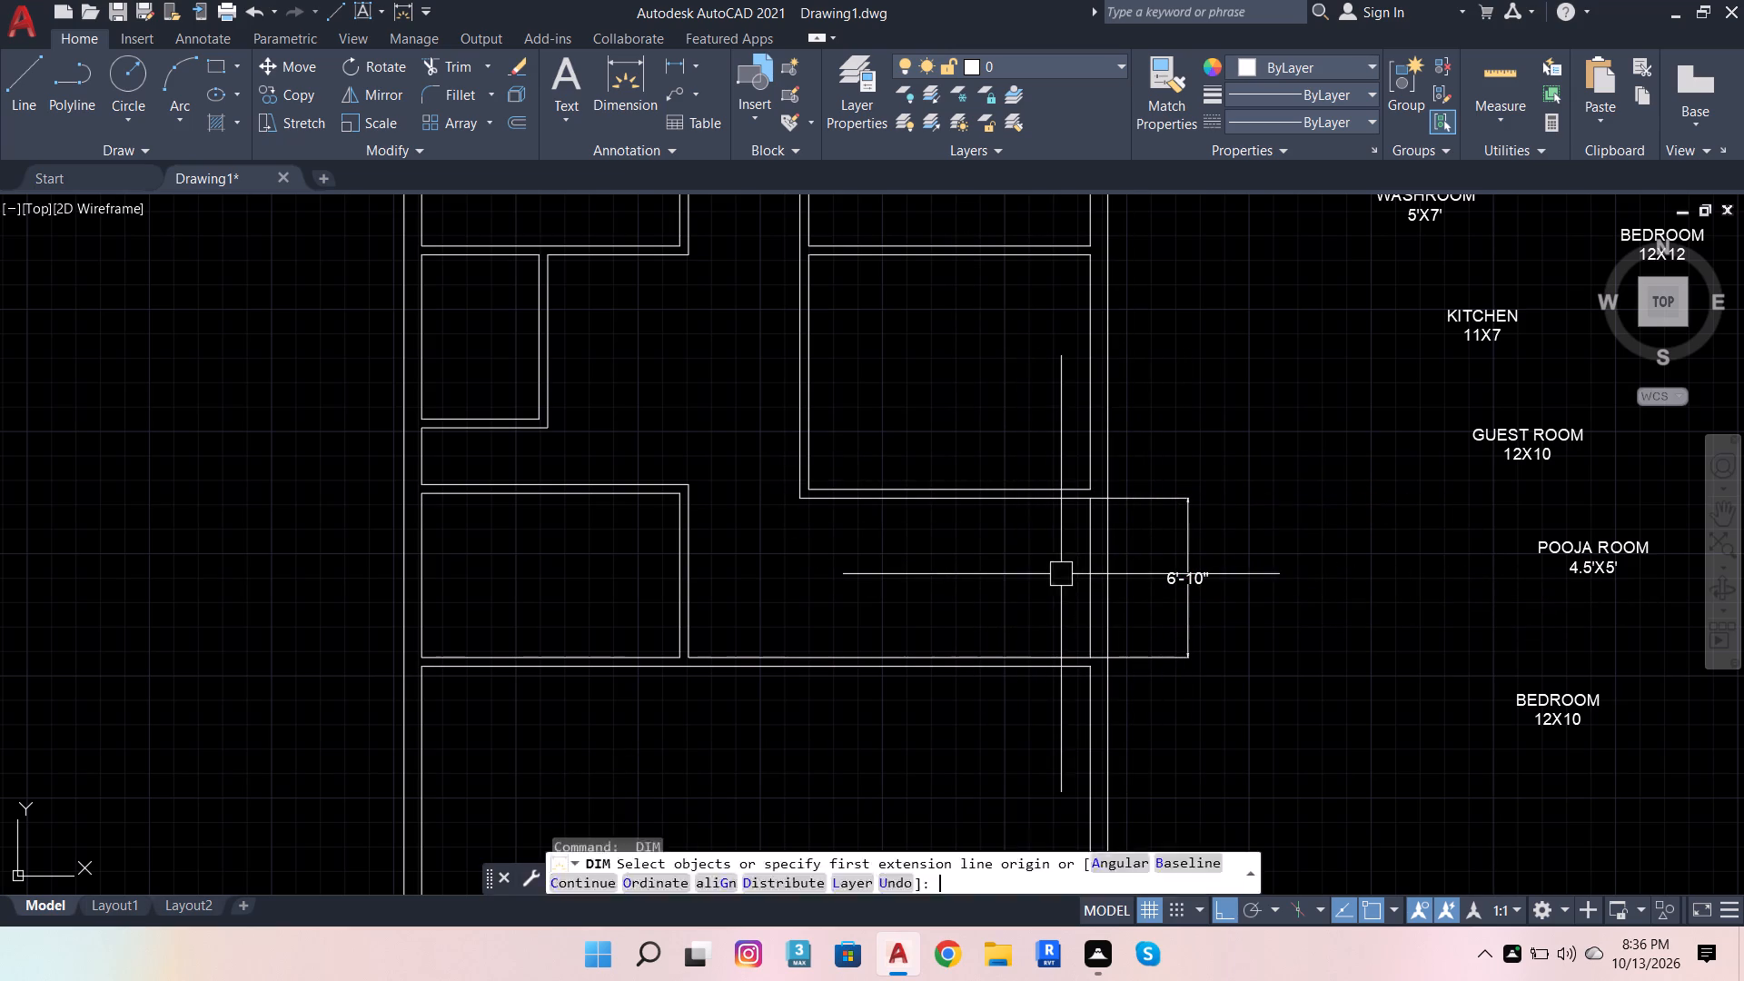
Offset the right wall's inner line at the staircase space 3' to the left as the landing edge.
click(1087, 560)
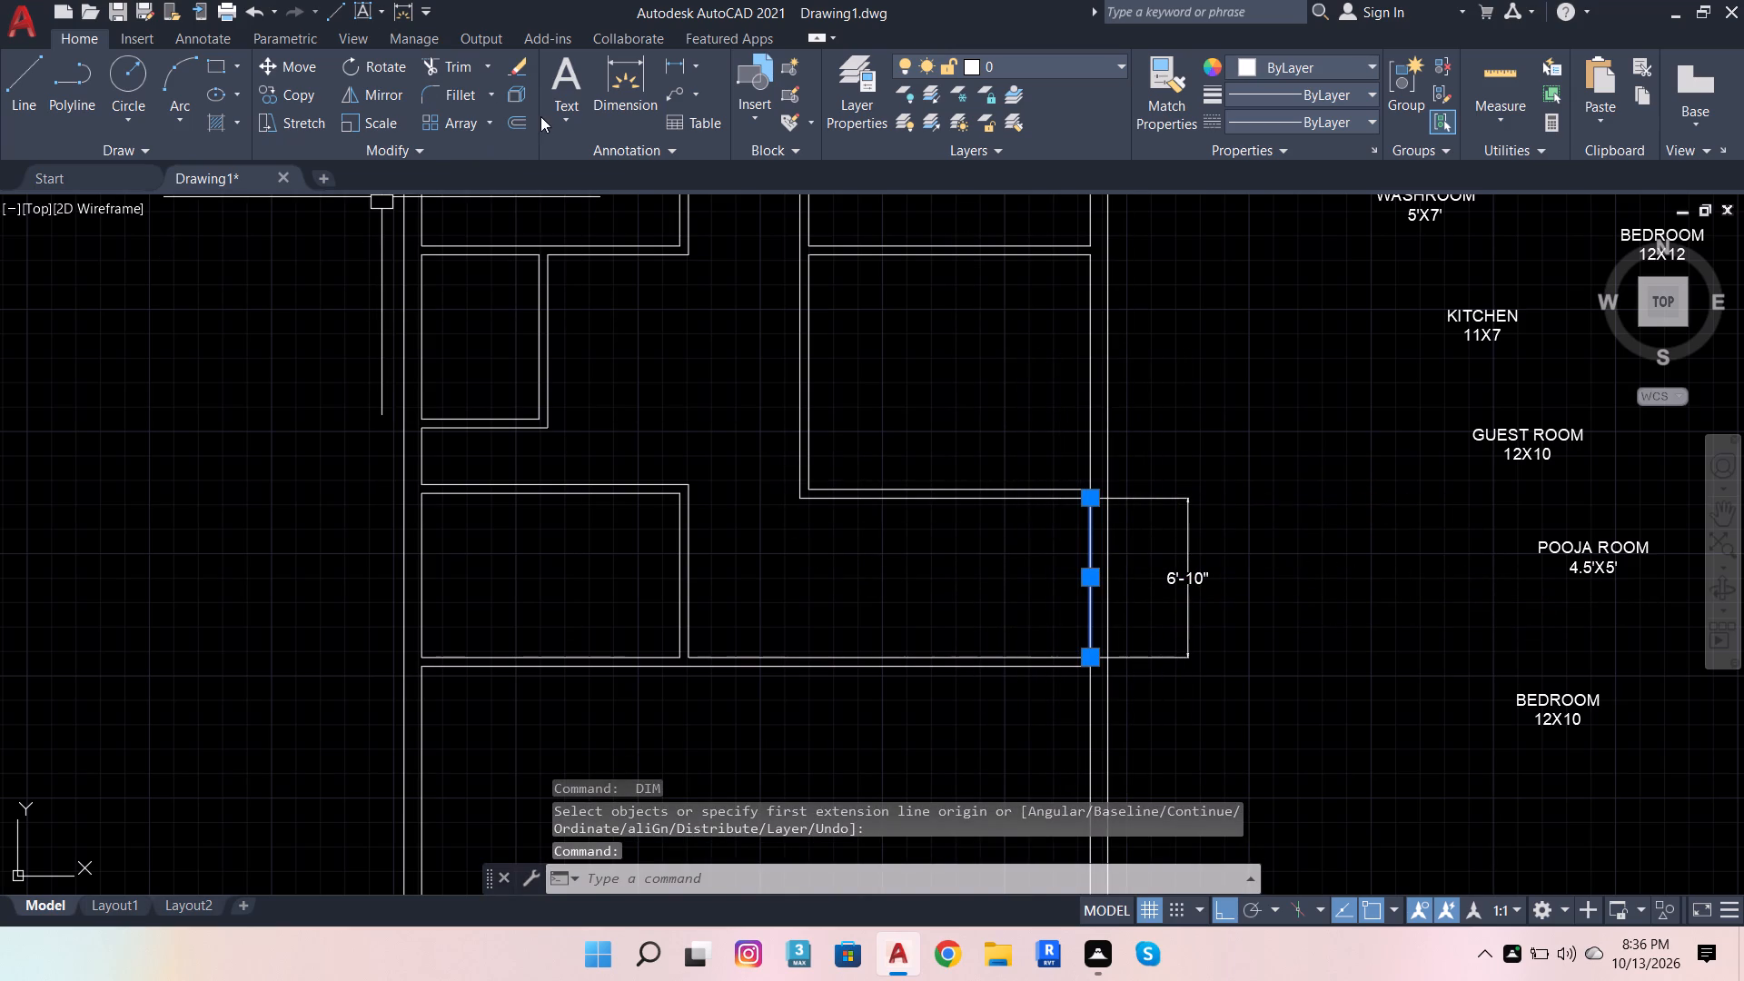
click(516, 130)
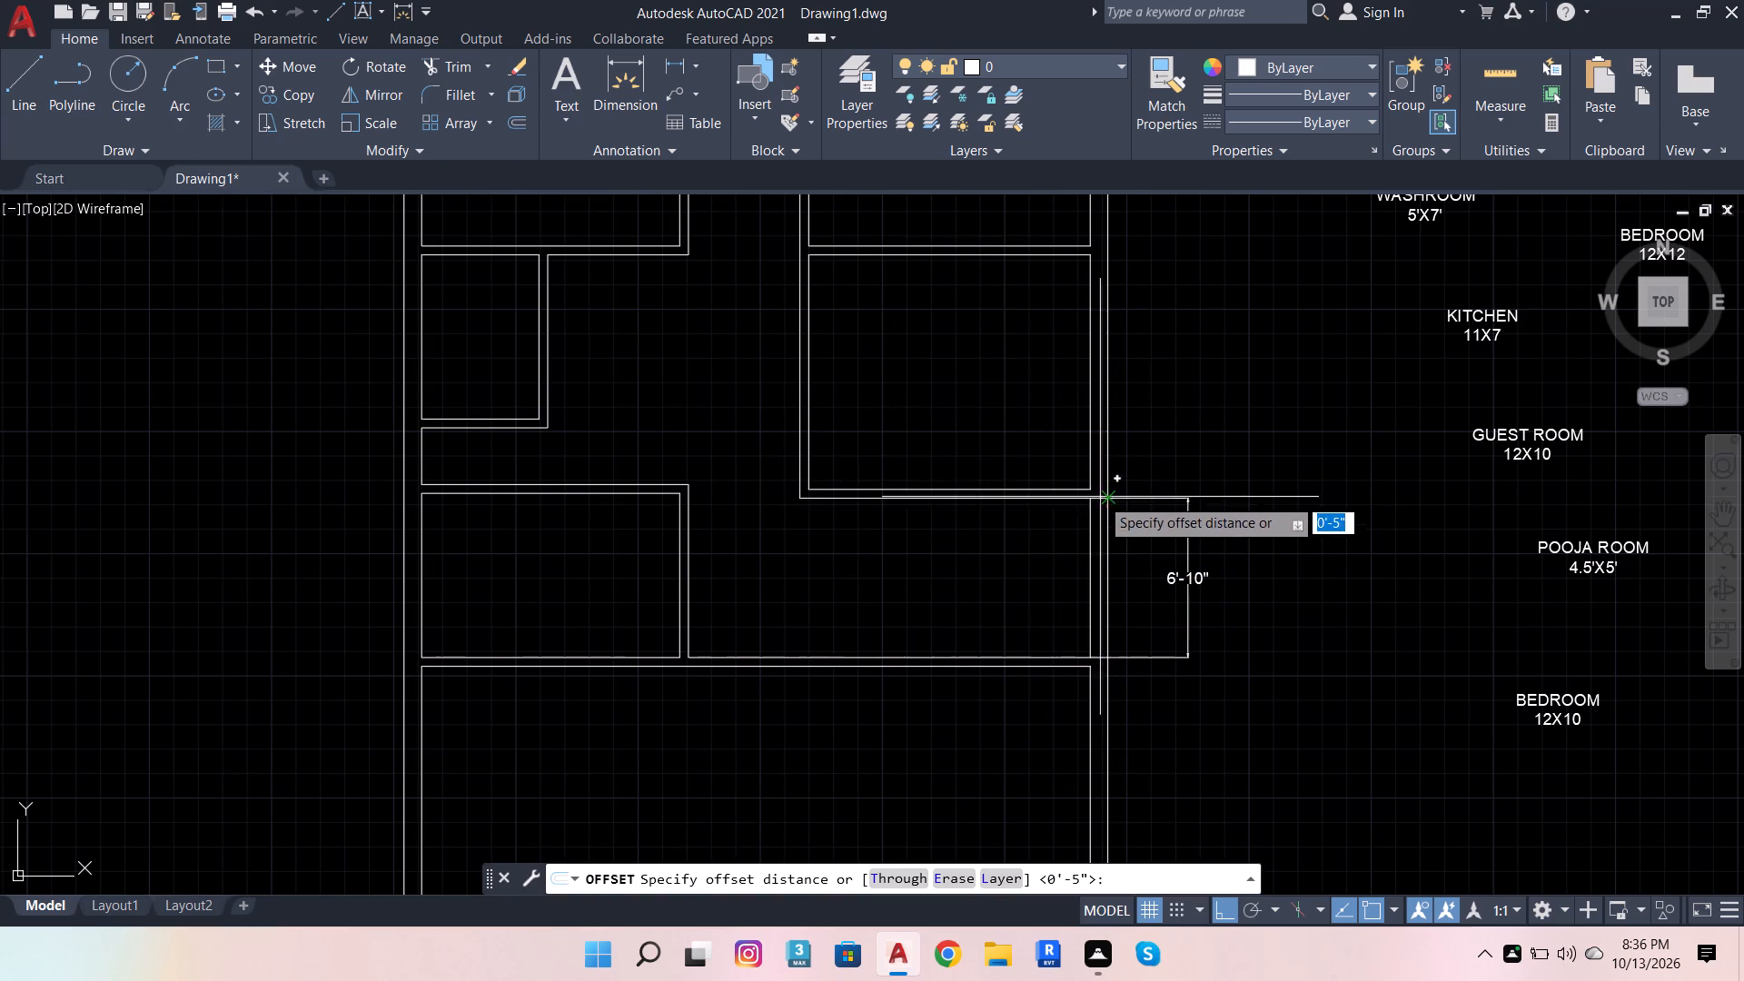
click(1095, 497)
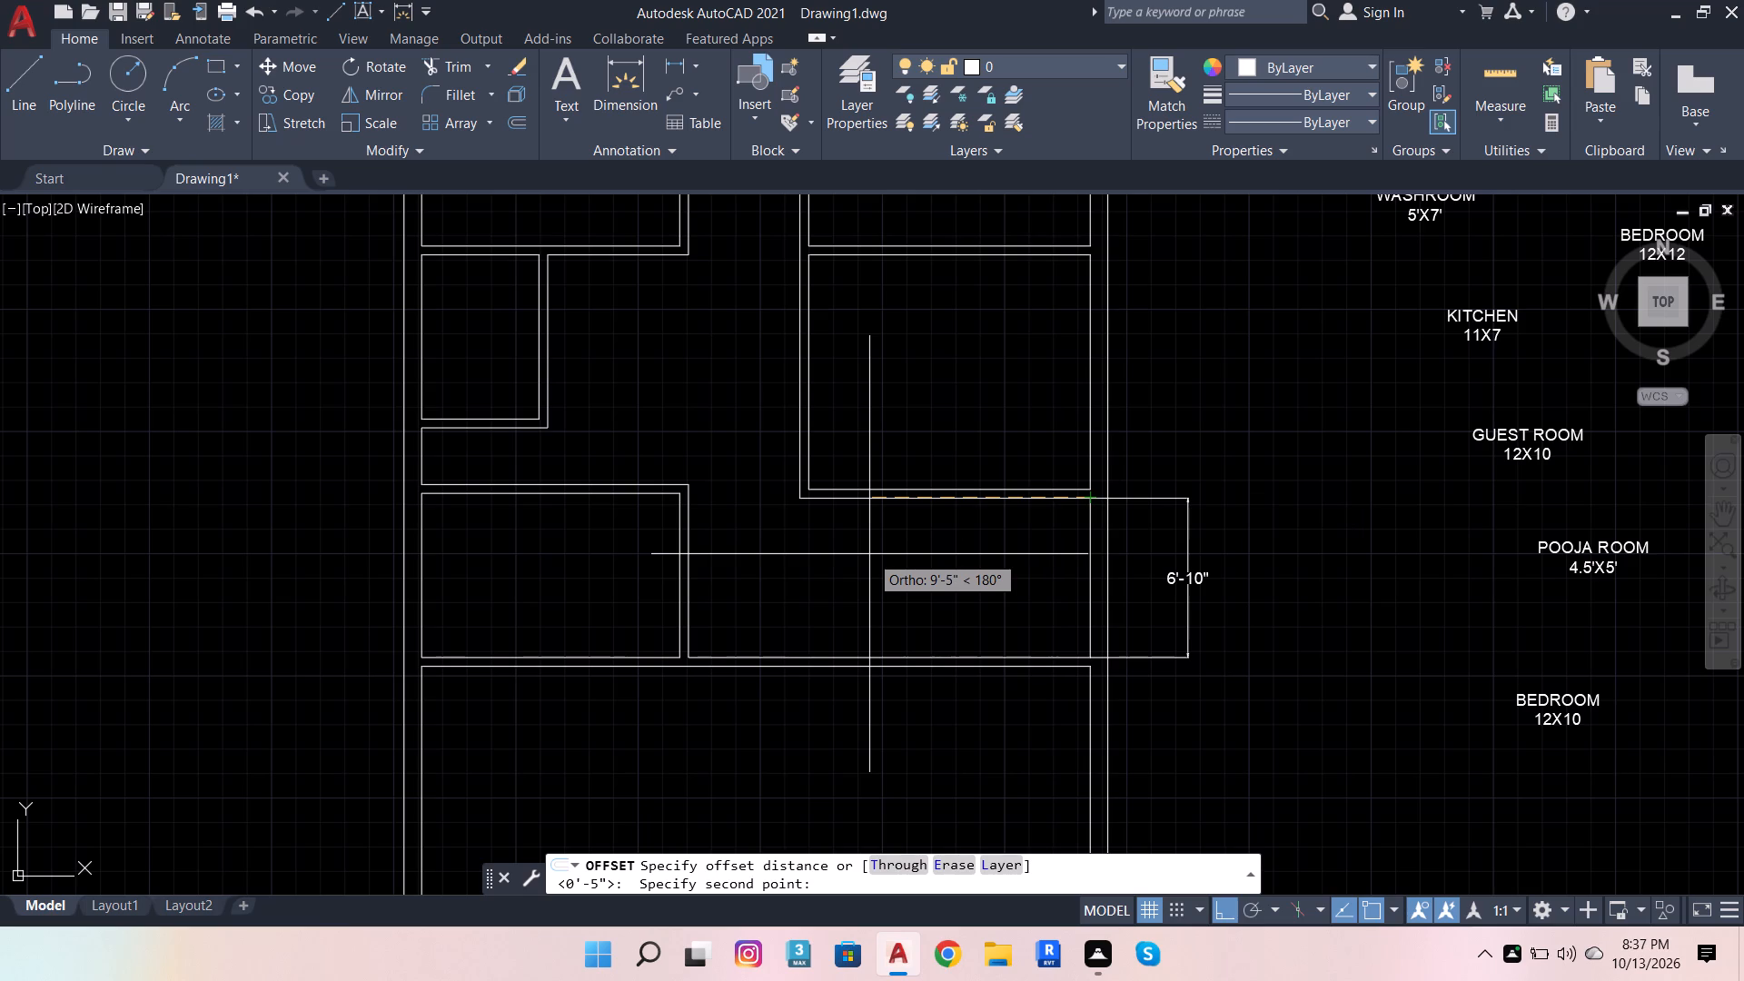
key(3)
key(apostrophe)
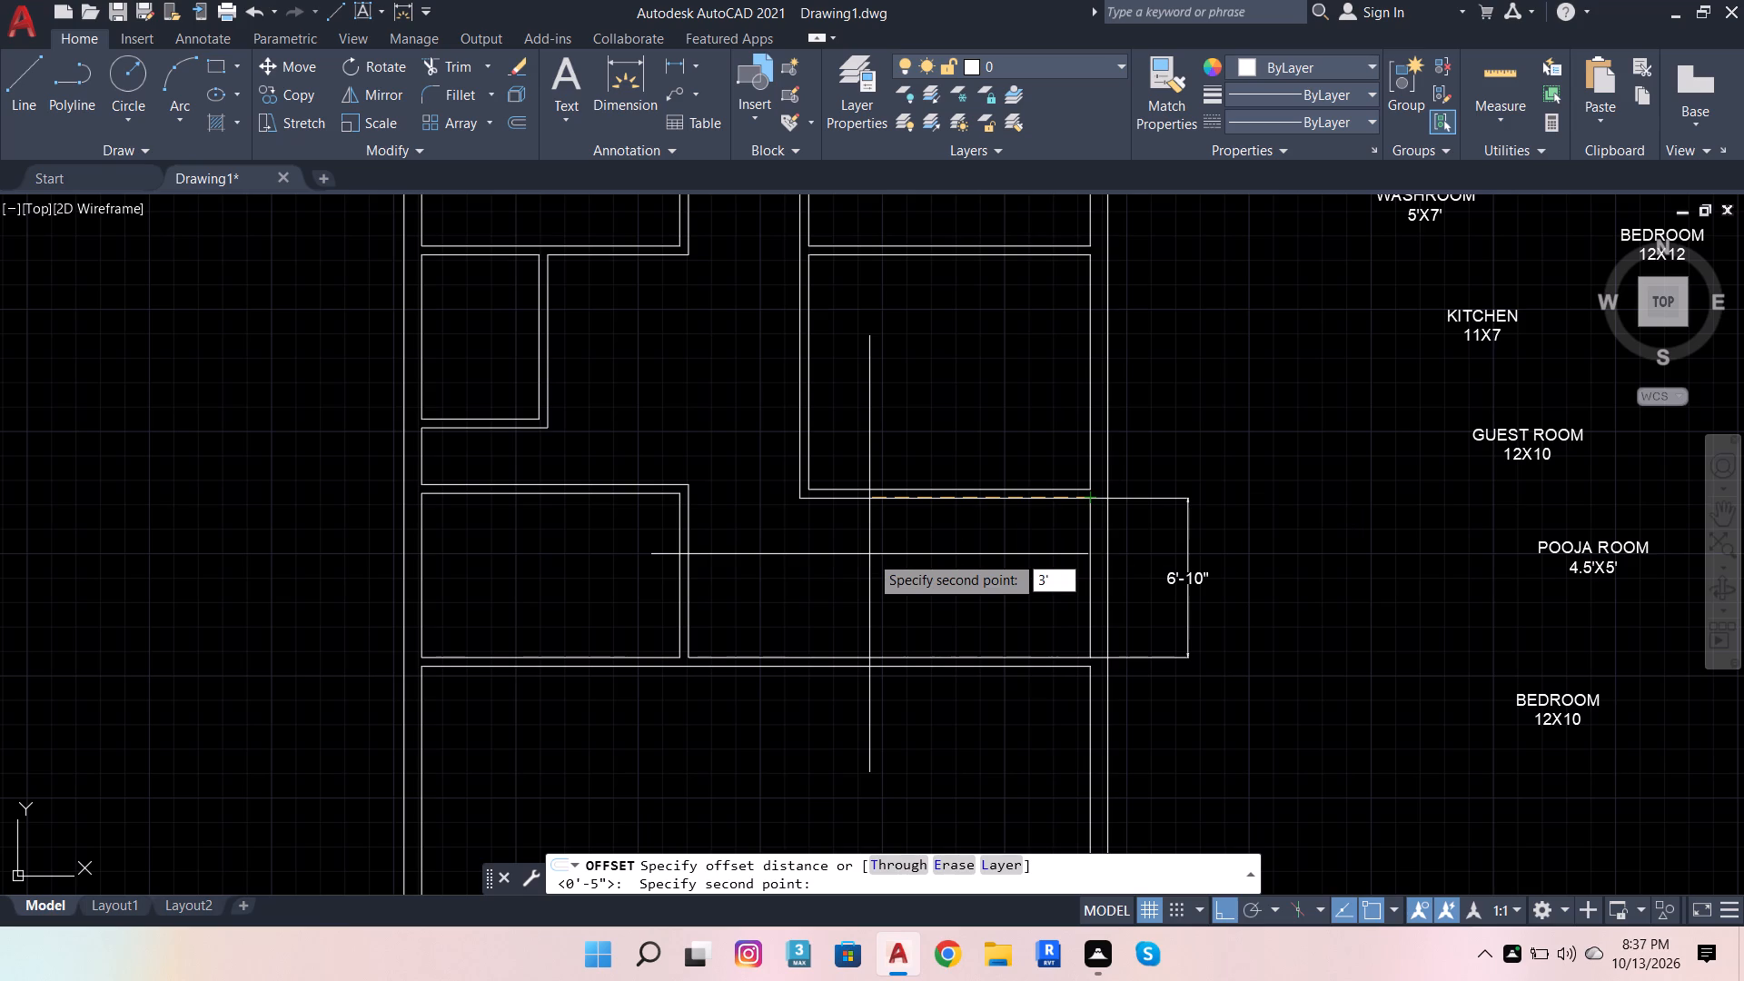
key(Return)
click(869, 554)
Offset the staircase space's top and bottom wall lines 3' inward to mark the widths of the two flights.
click(878, 510)
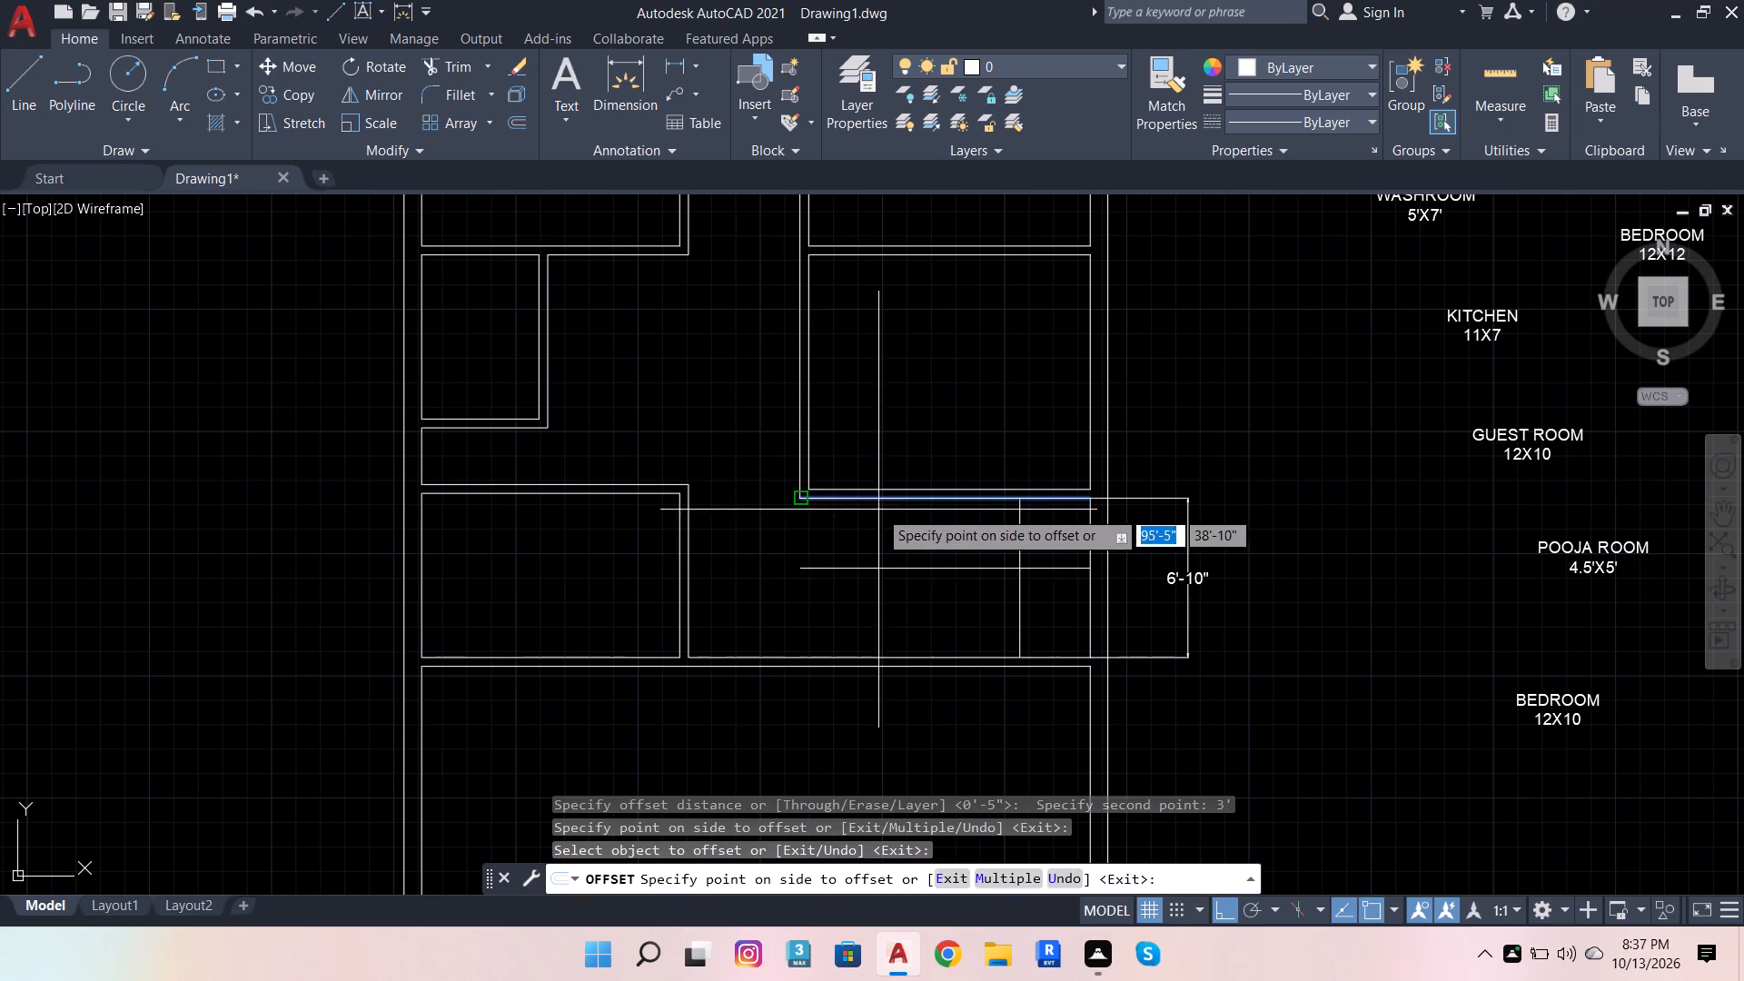
click(813, 617)
click(878, 645)
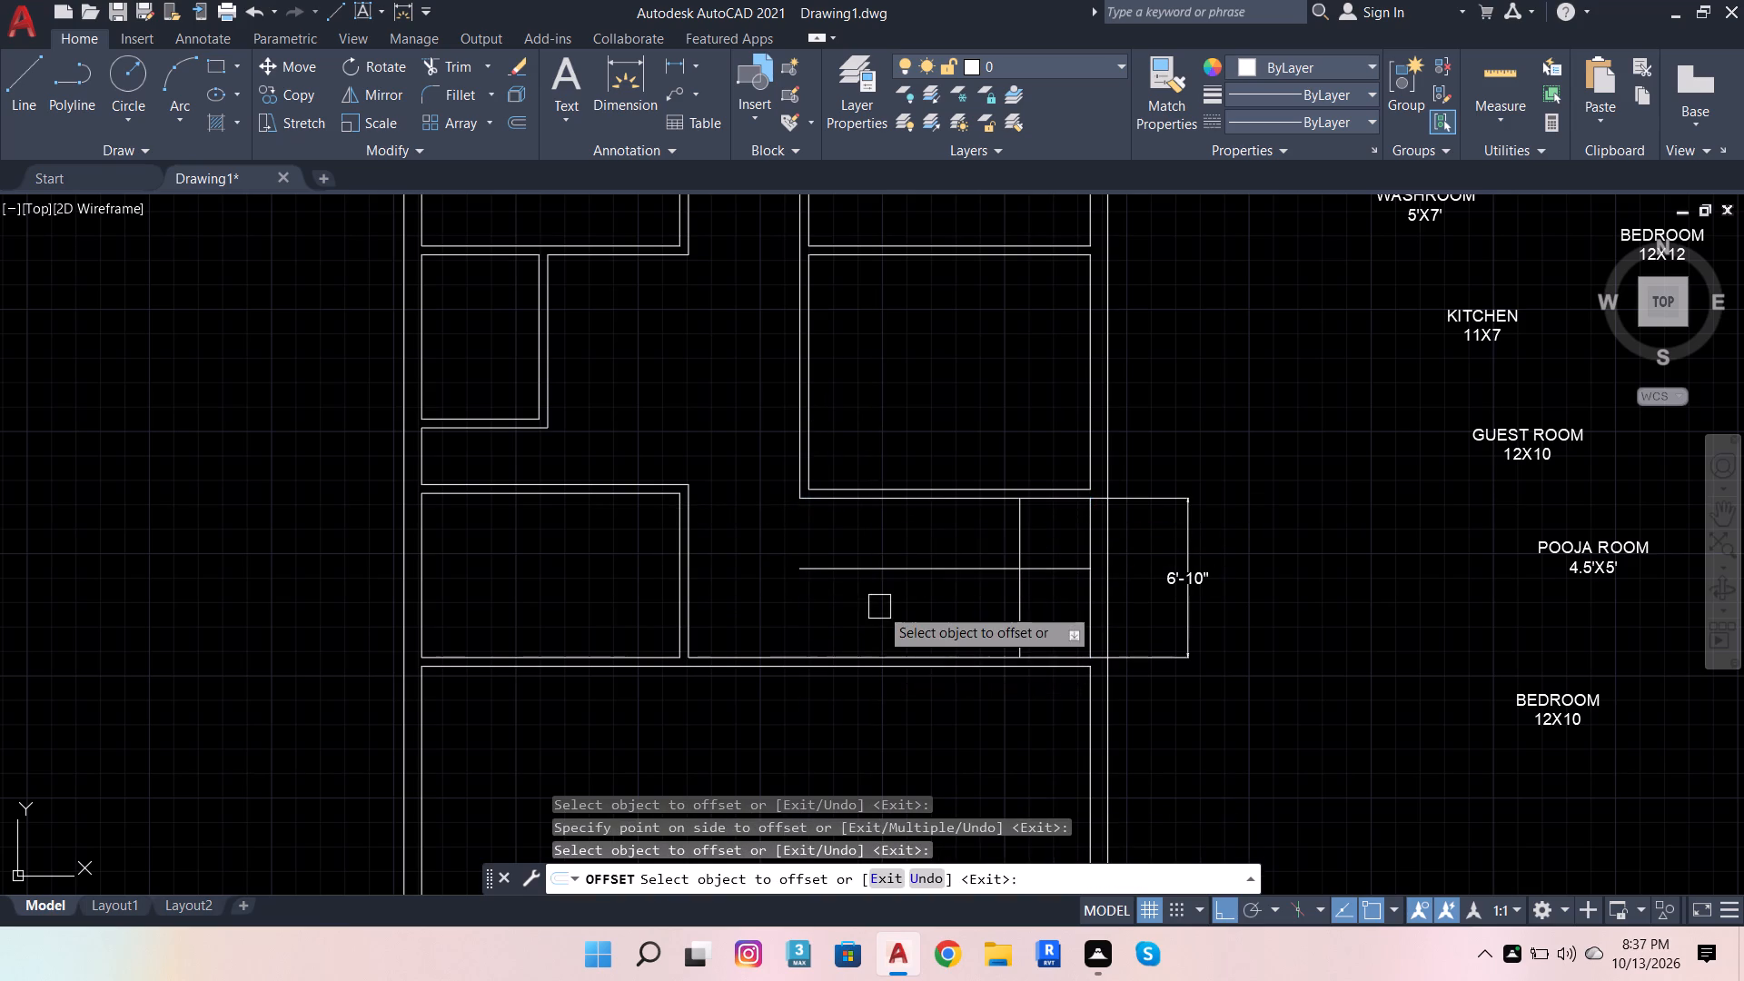
click(887, 652)
click(877, 629)
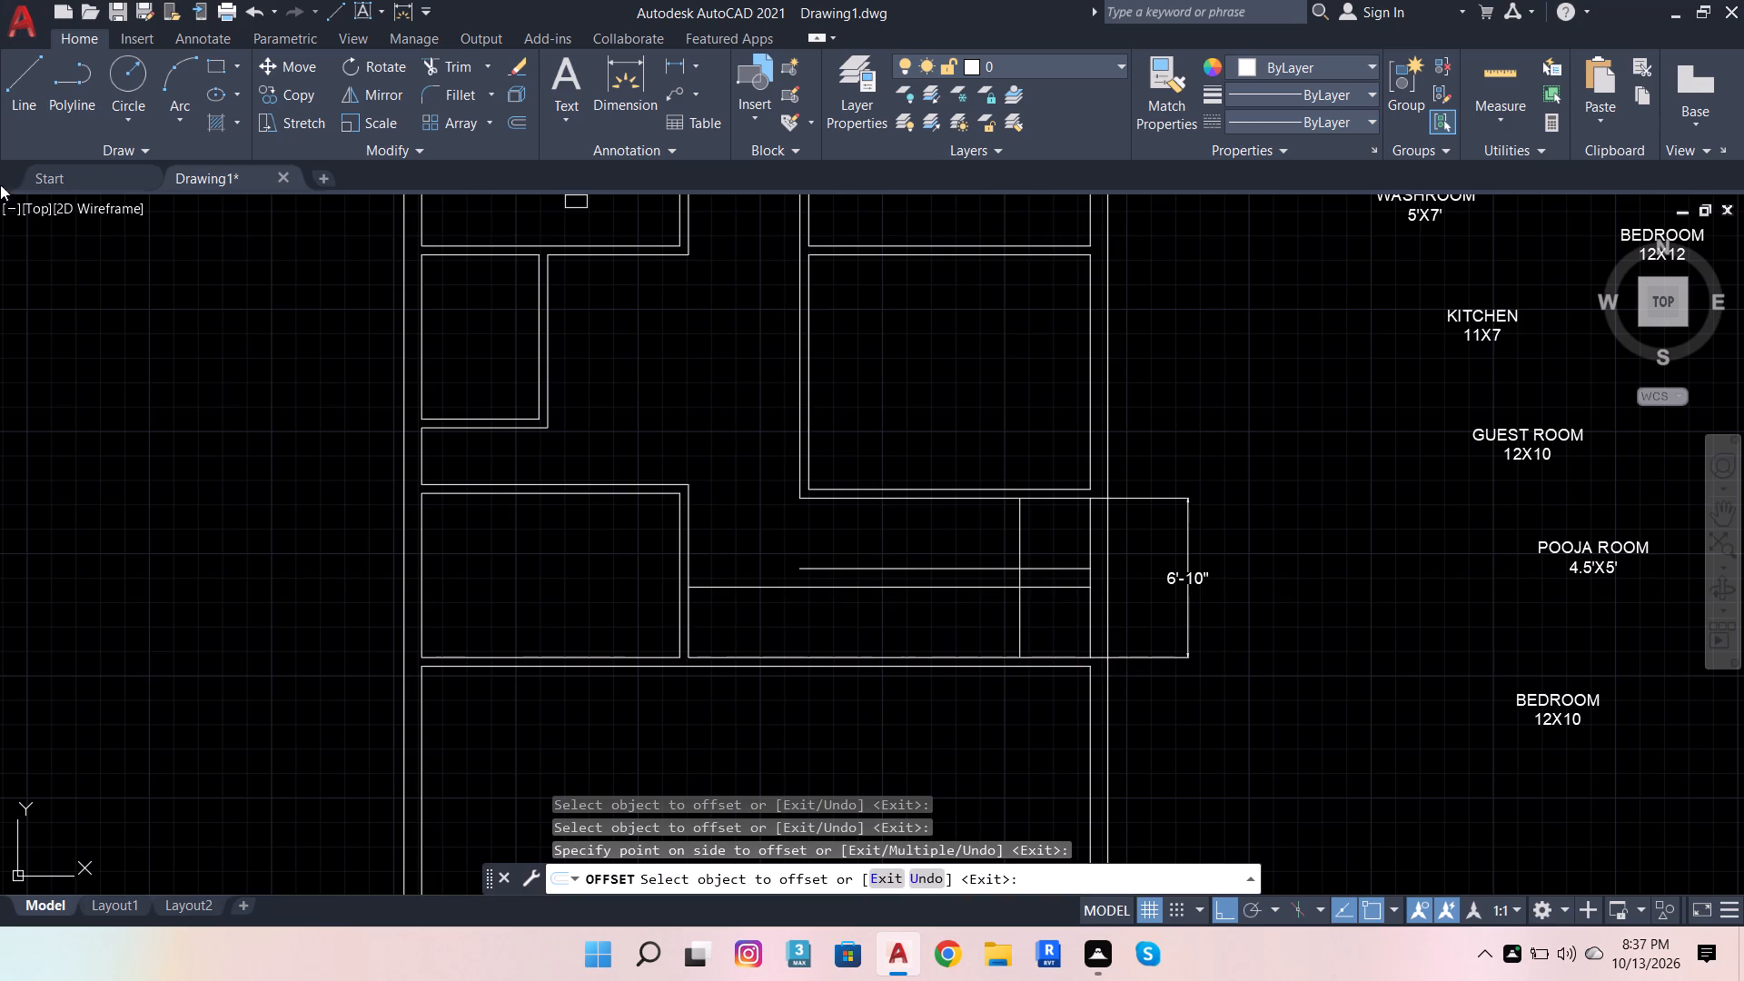
Offset the staircase landing edge 10" to the left three times in succession to start the tread lines.
click(519, 121)
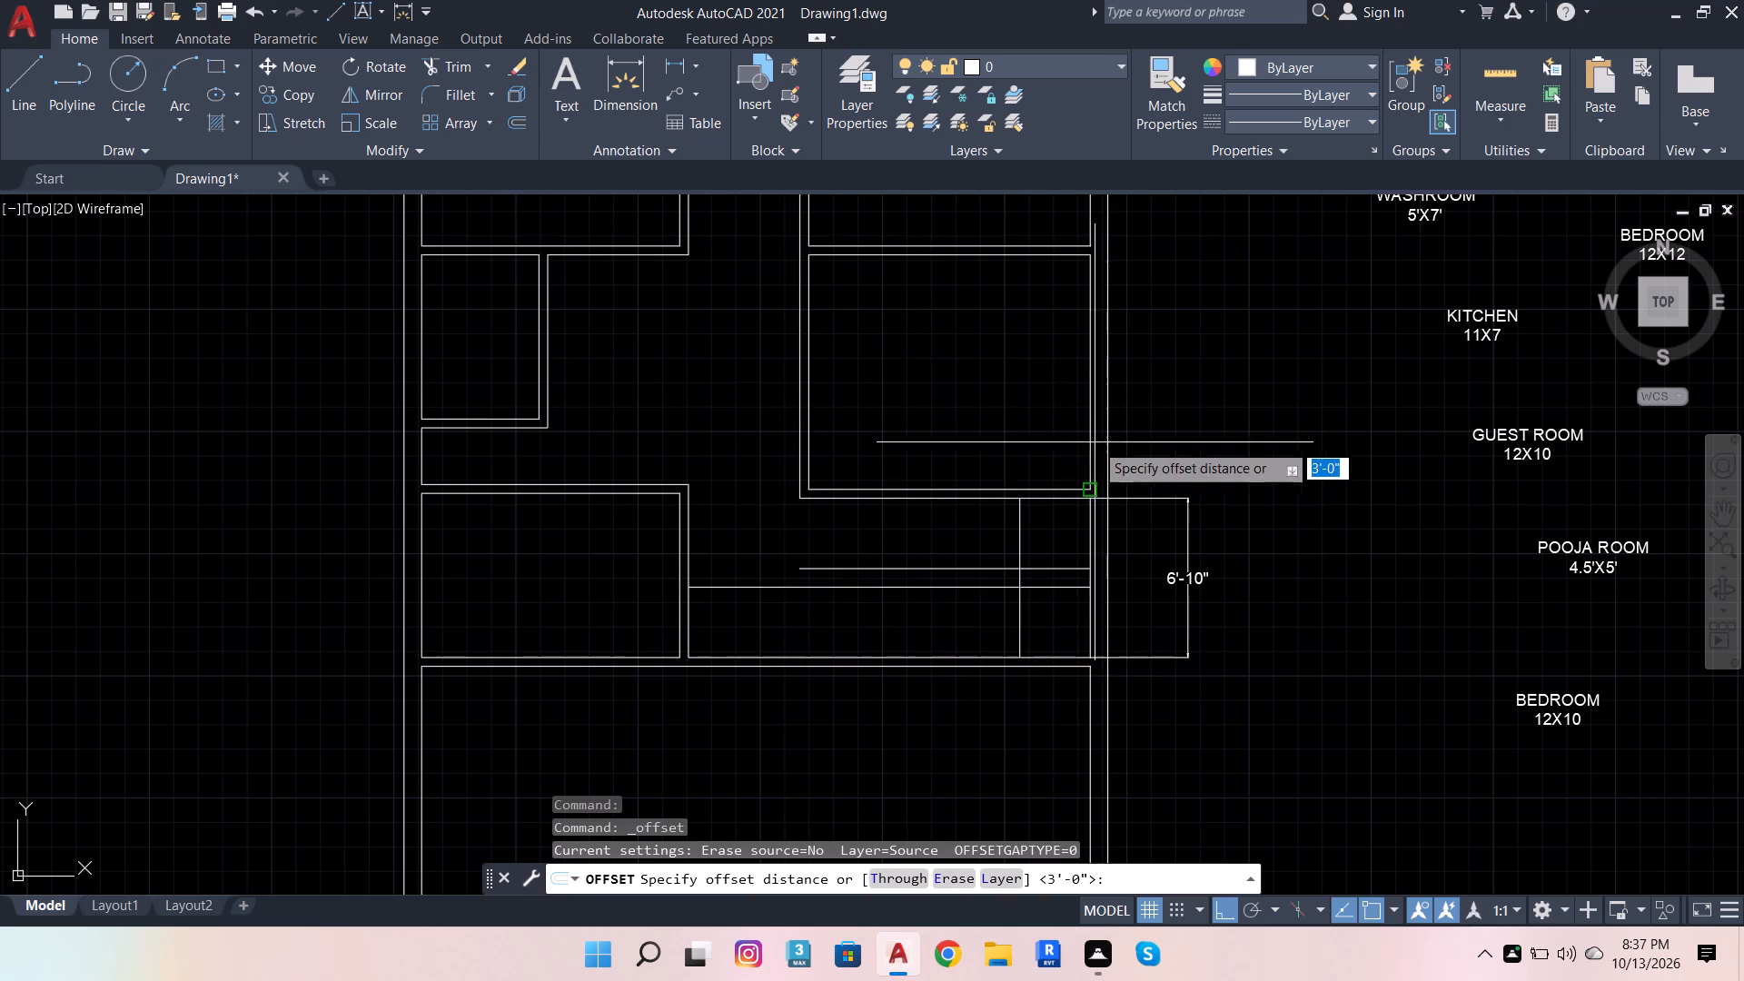
click(1015, 491)
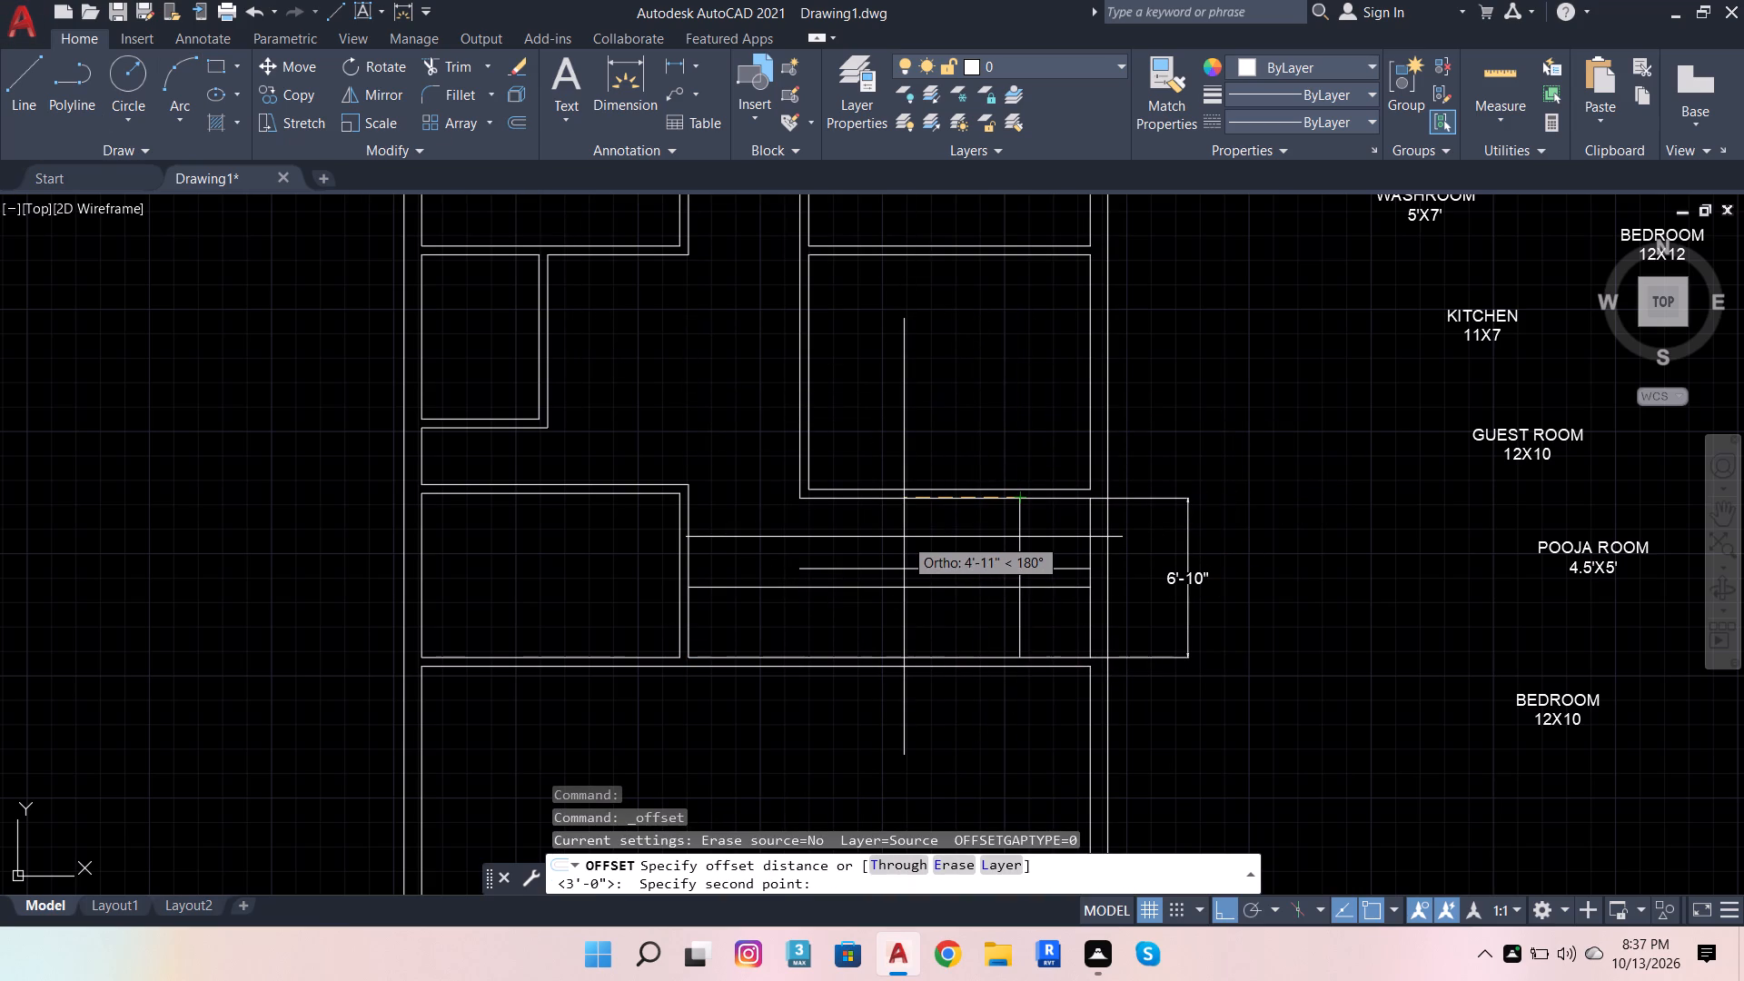
text(10)
key(Return)
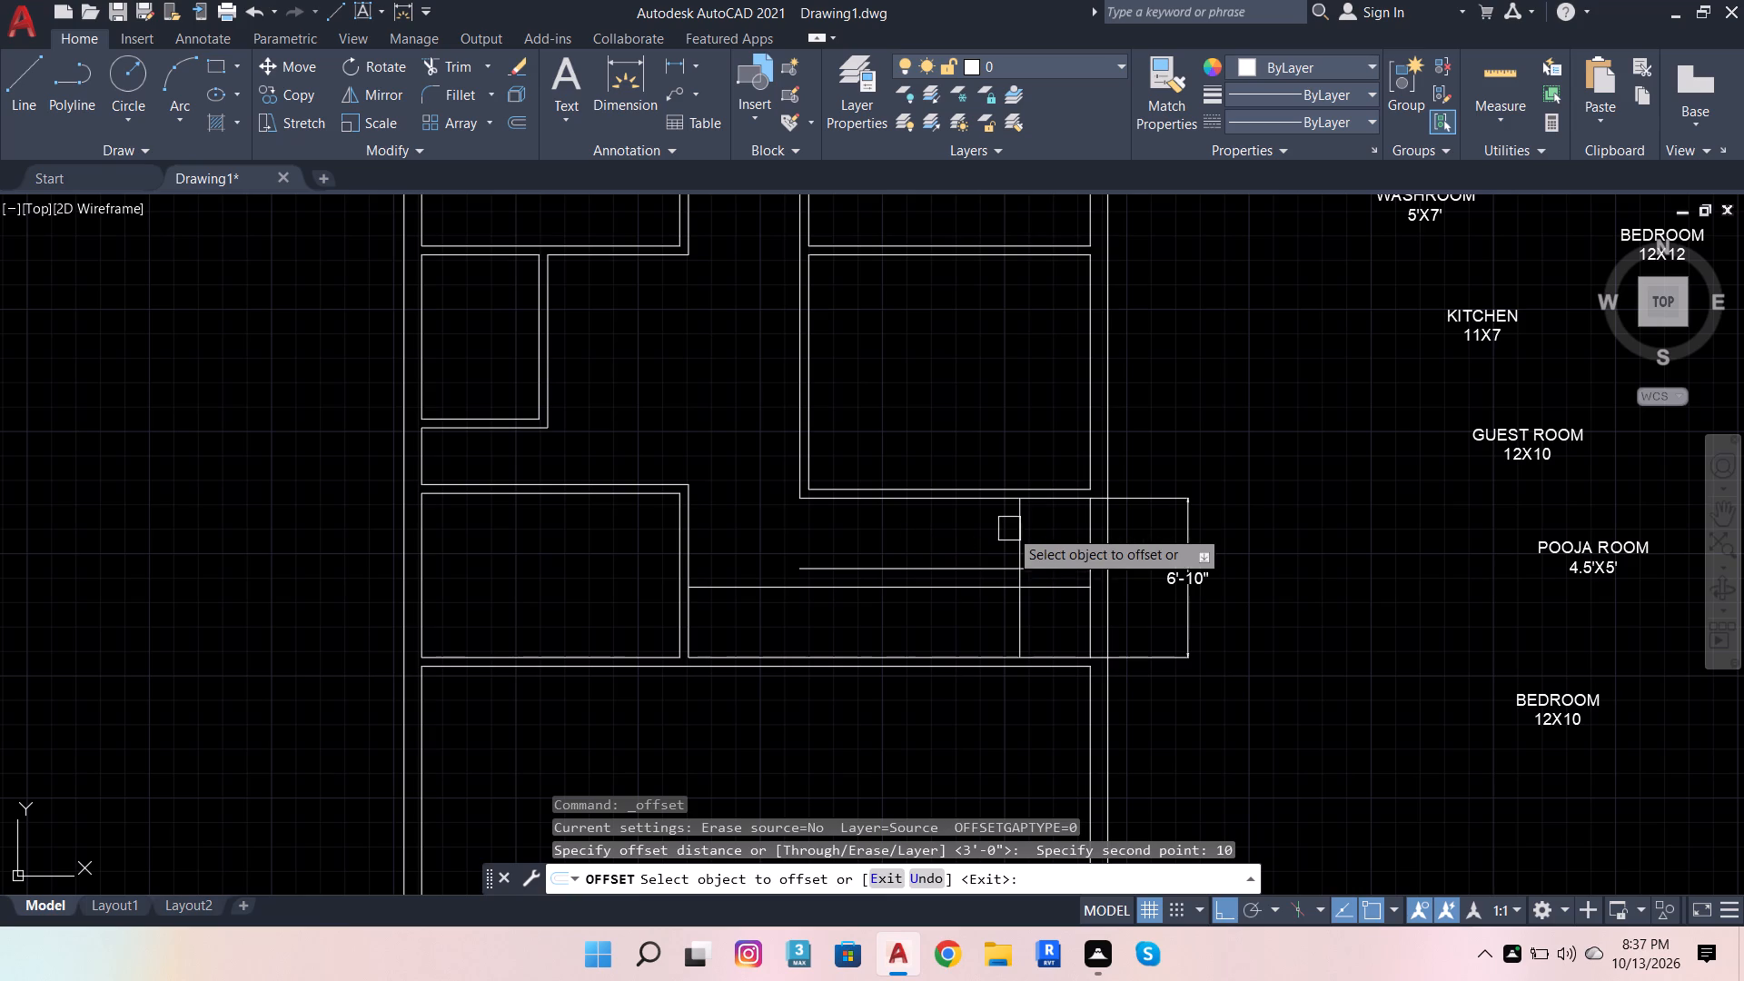
click(1018, 540)
click(950, 540)
scroll(1104, 576, down, 3)
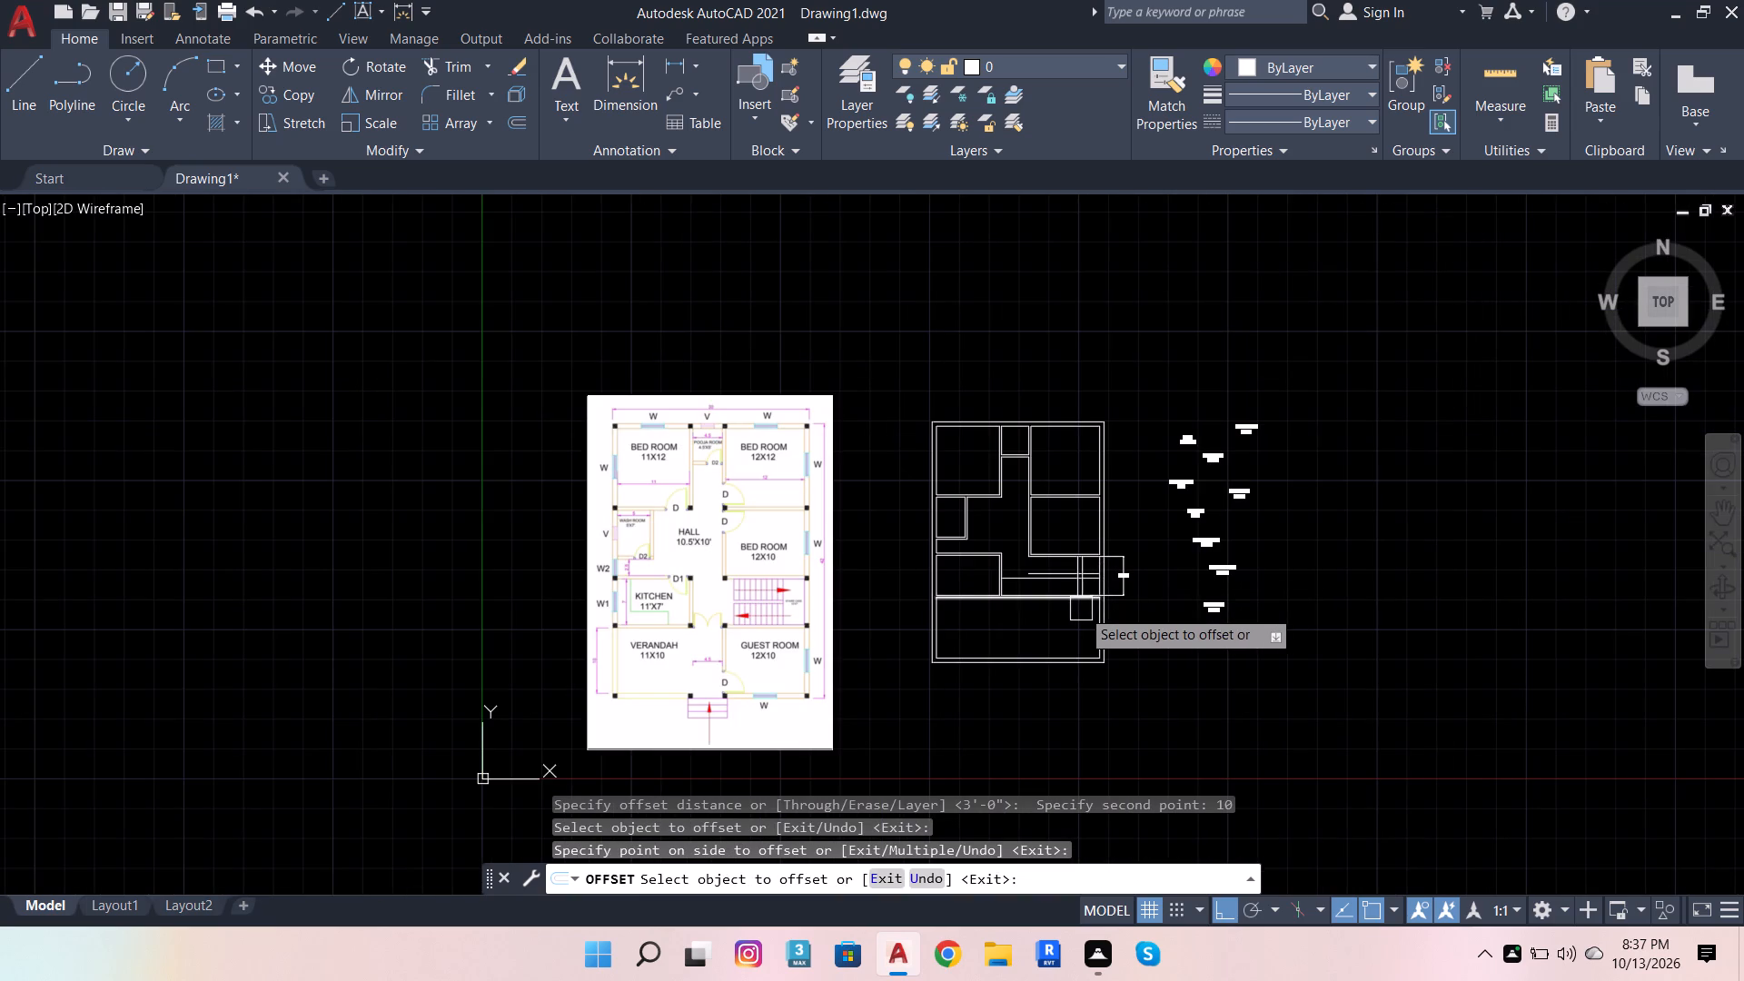
scroll(1075, 599, up, 4)
click(1080, 417)
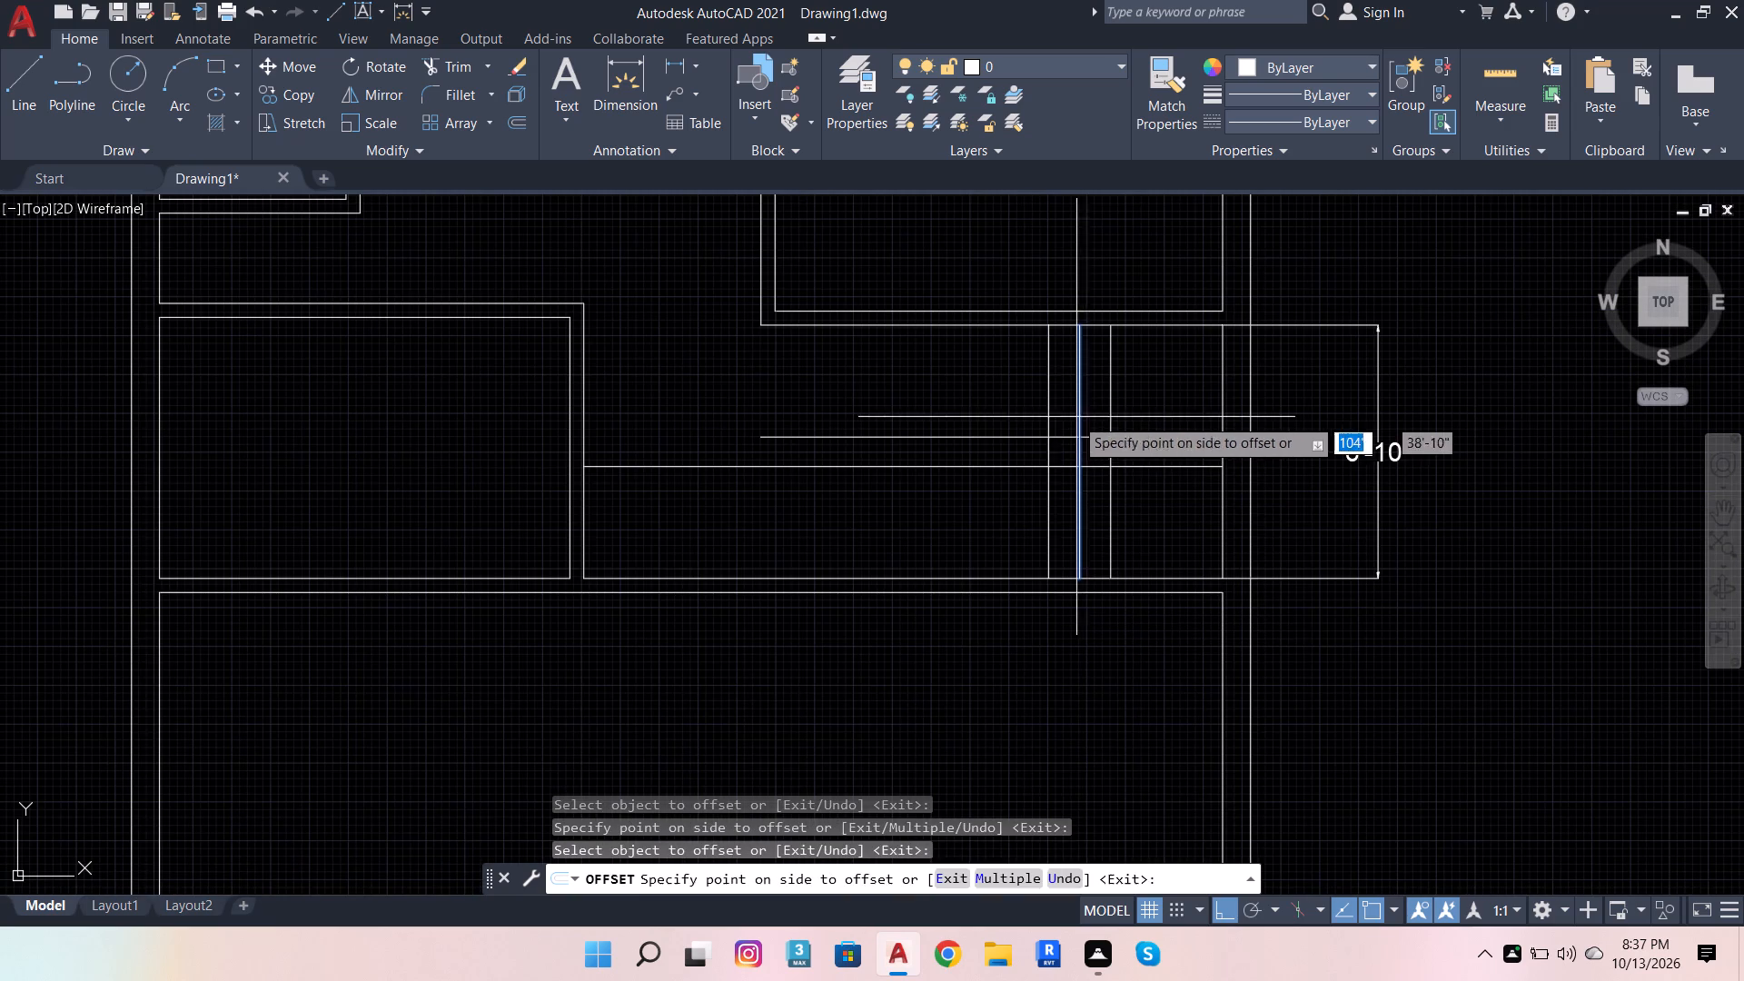
click(956, 405)
click(1043, 372)
click(994, 375)
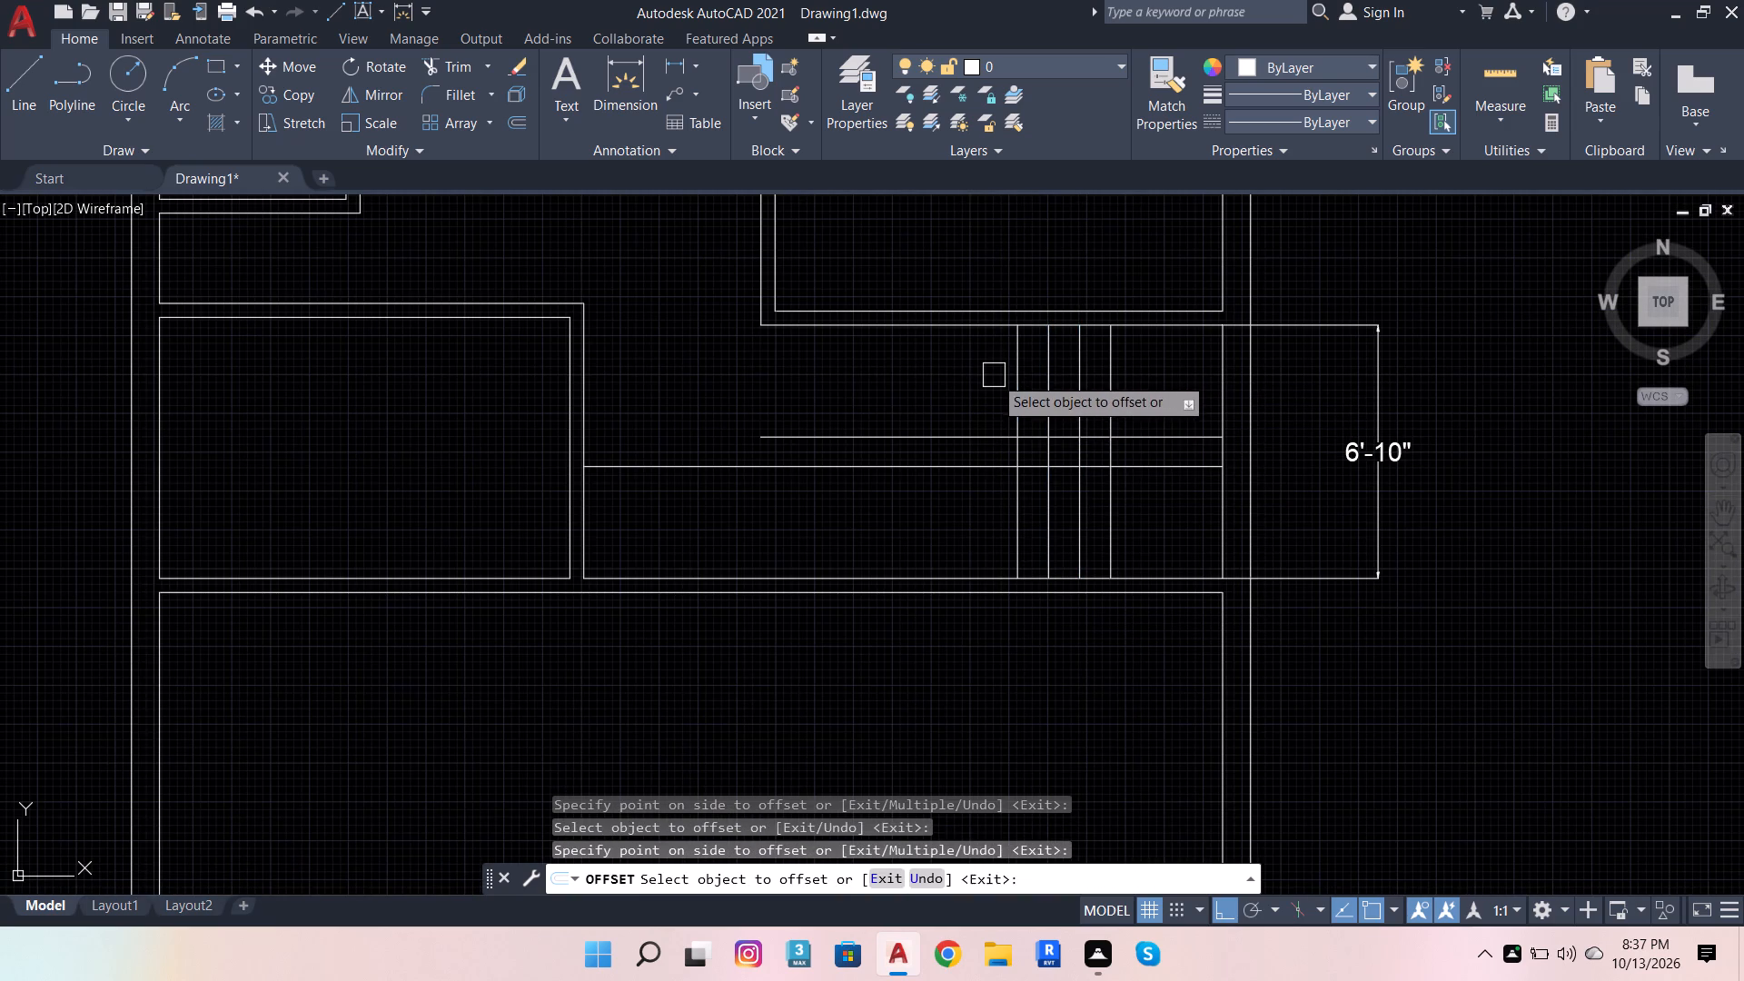
Continue the 10" offsets leftward from the last tread line, adding six more stair treads.
click(1014, 390)
click(962, 391)
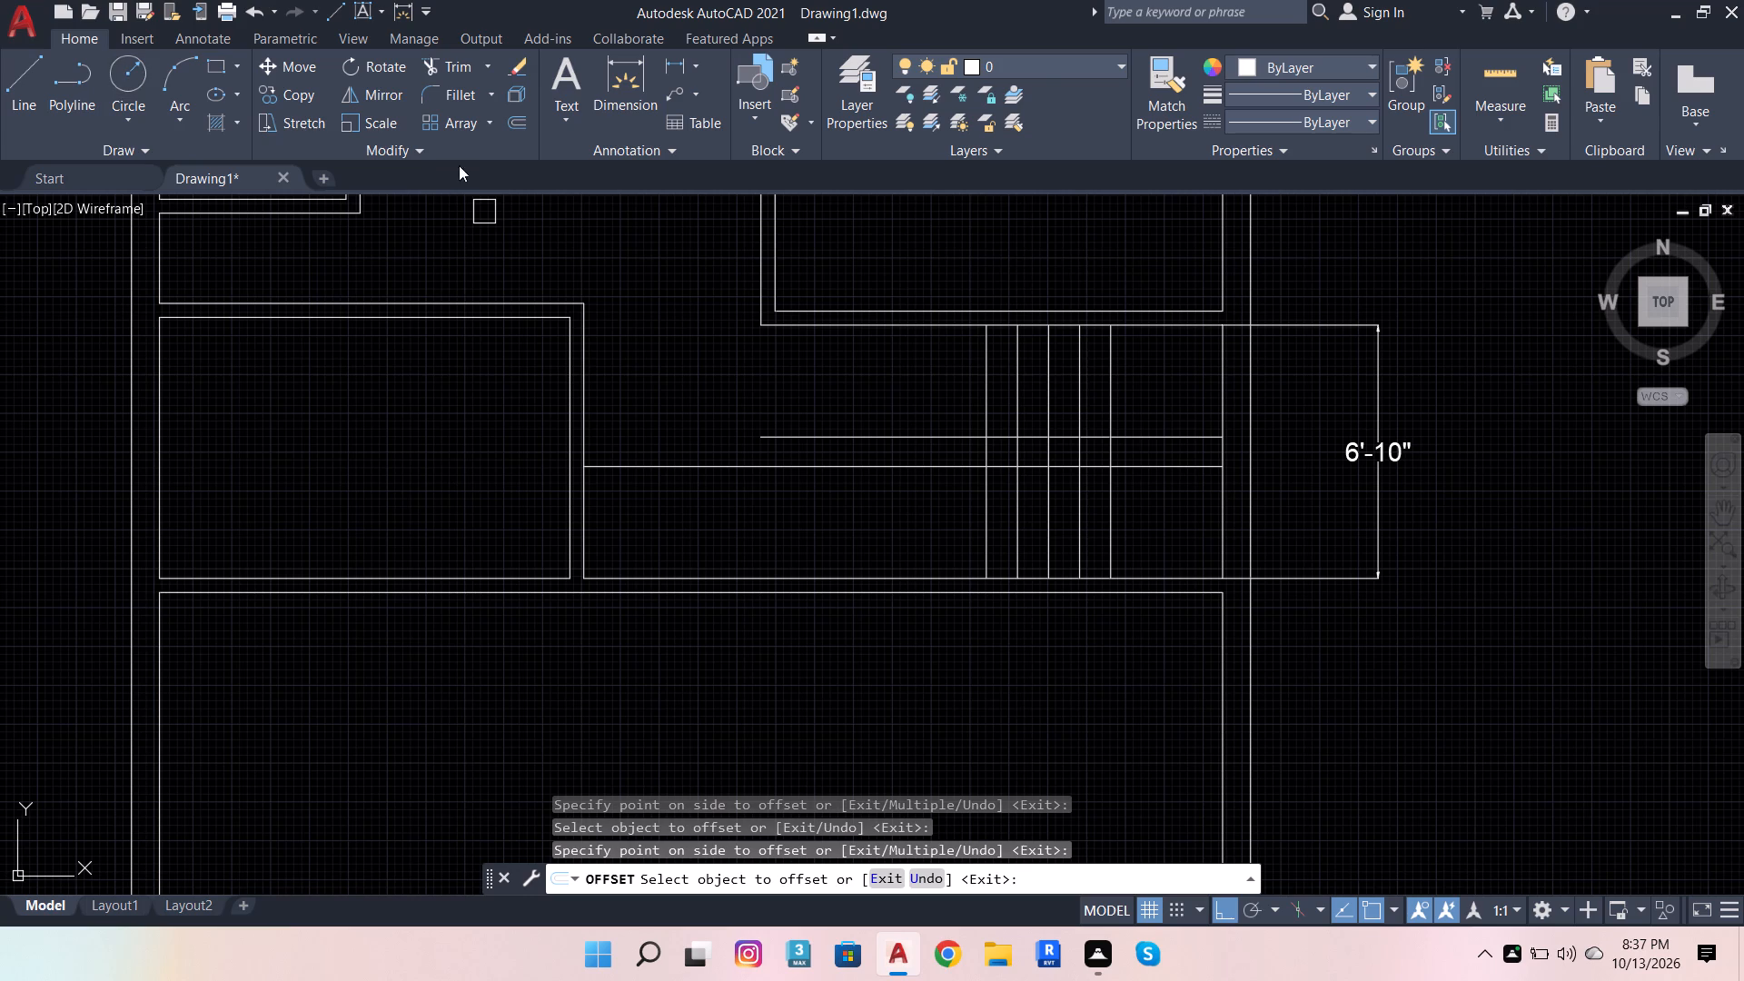
click(978, 394)
click(771, 336)
click(946, 391)
click(877, 410)
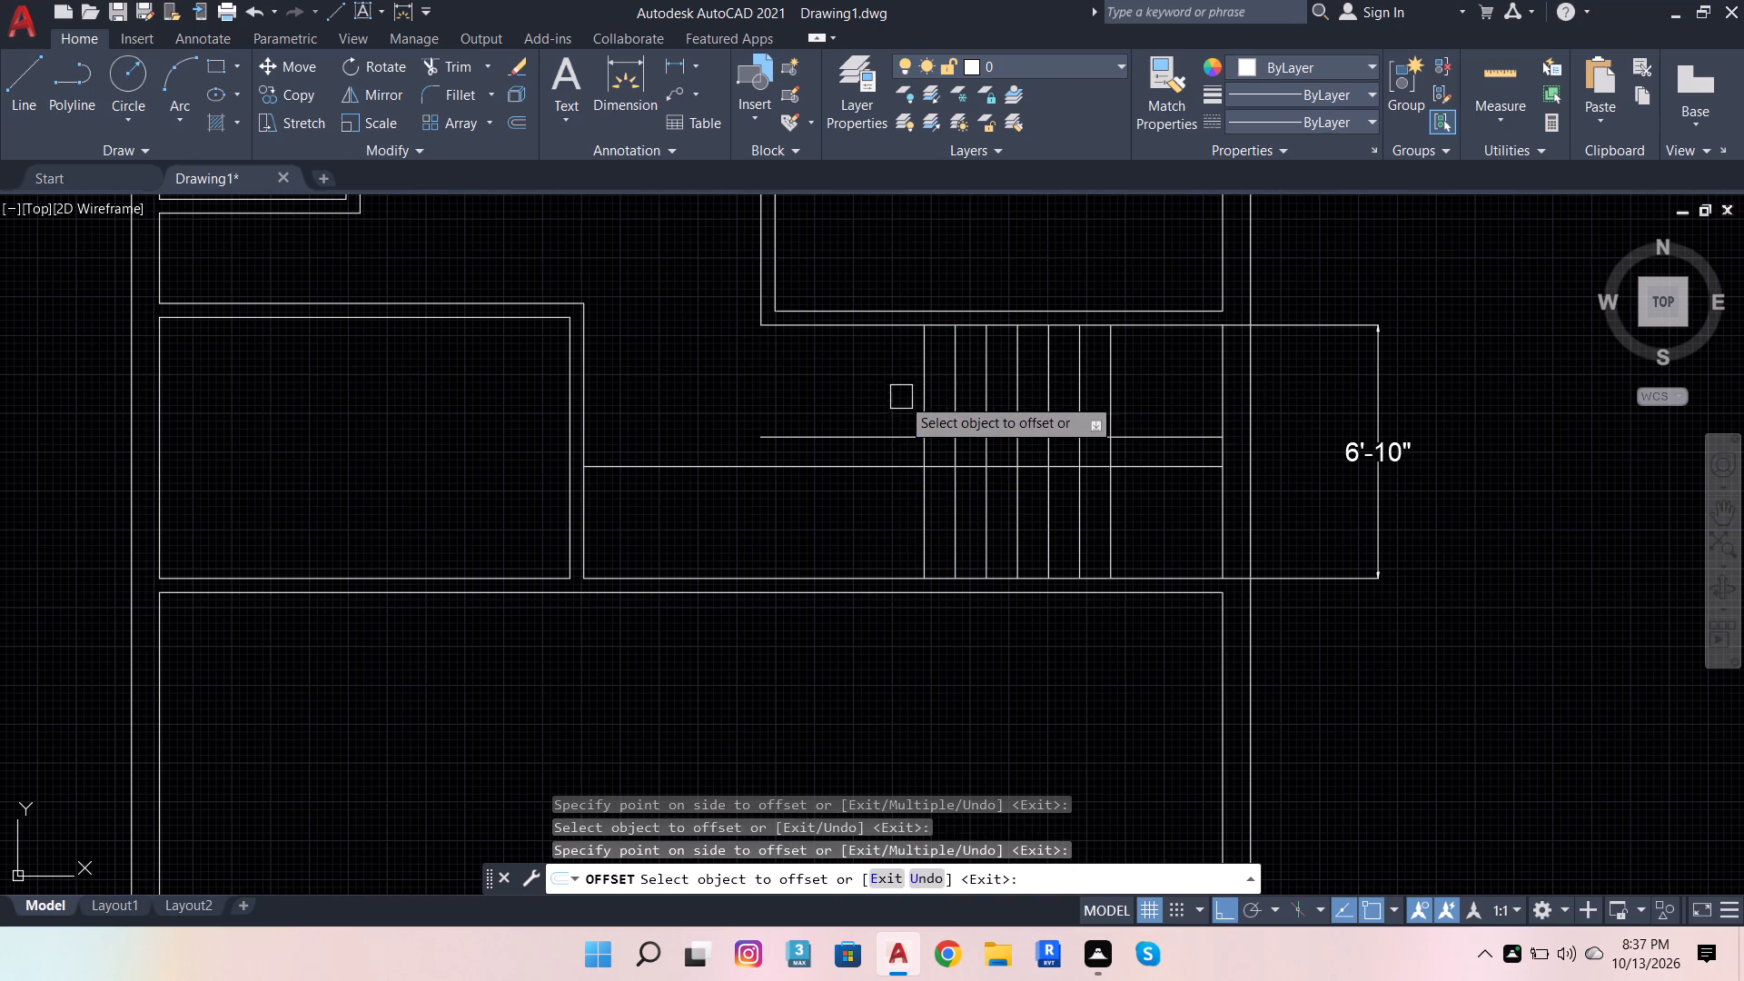
click(922, 382)
click(851, 414)
click(885, 398)
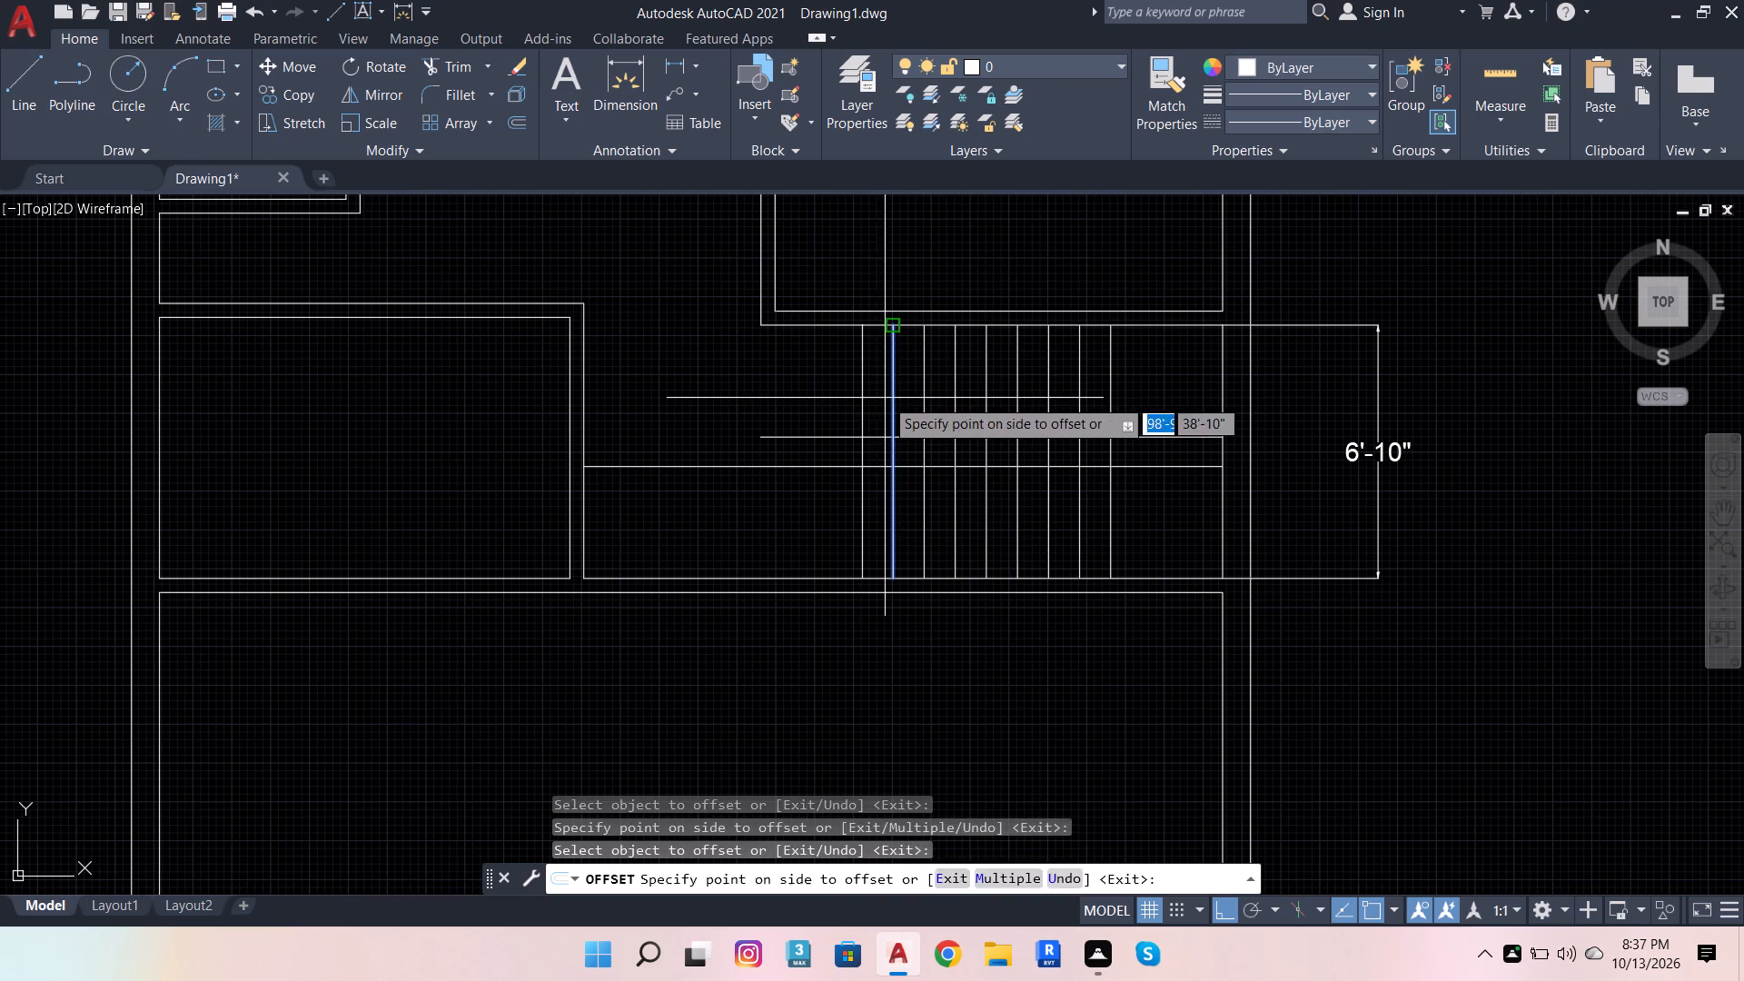
click(799, 398)
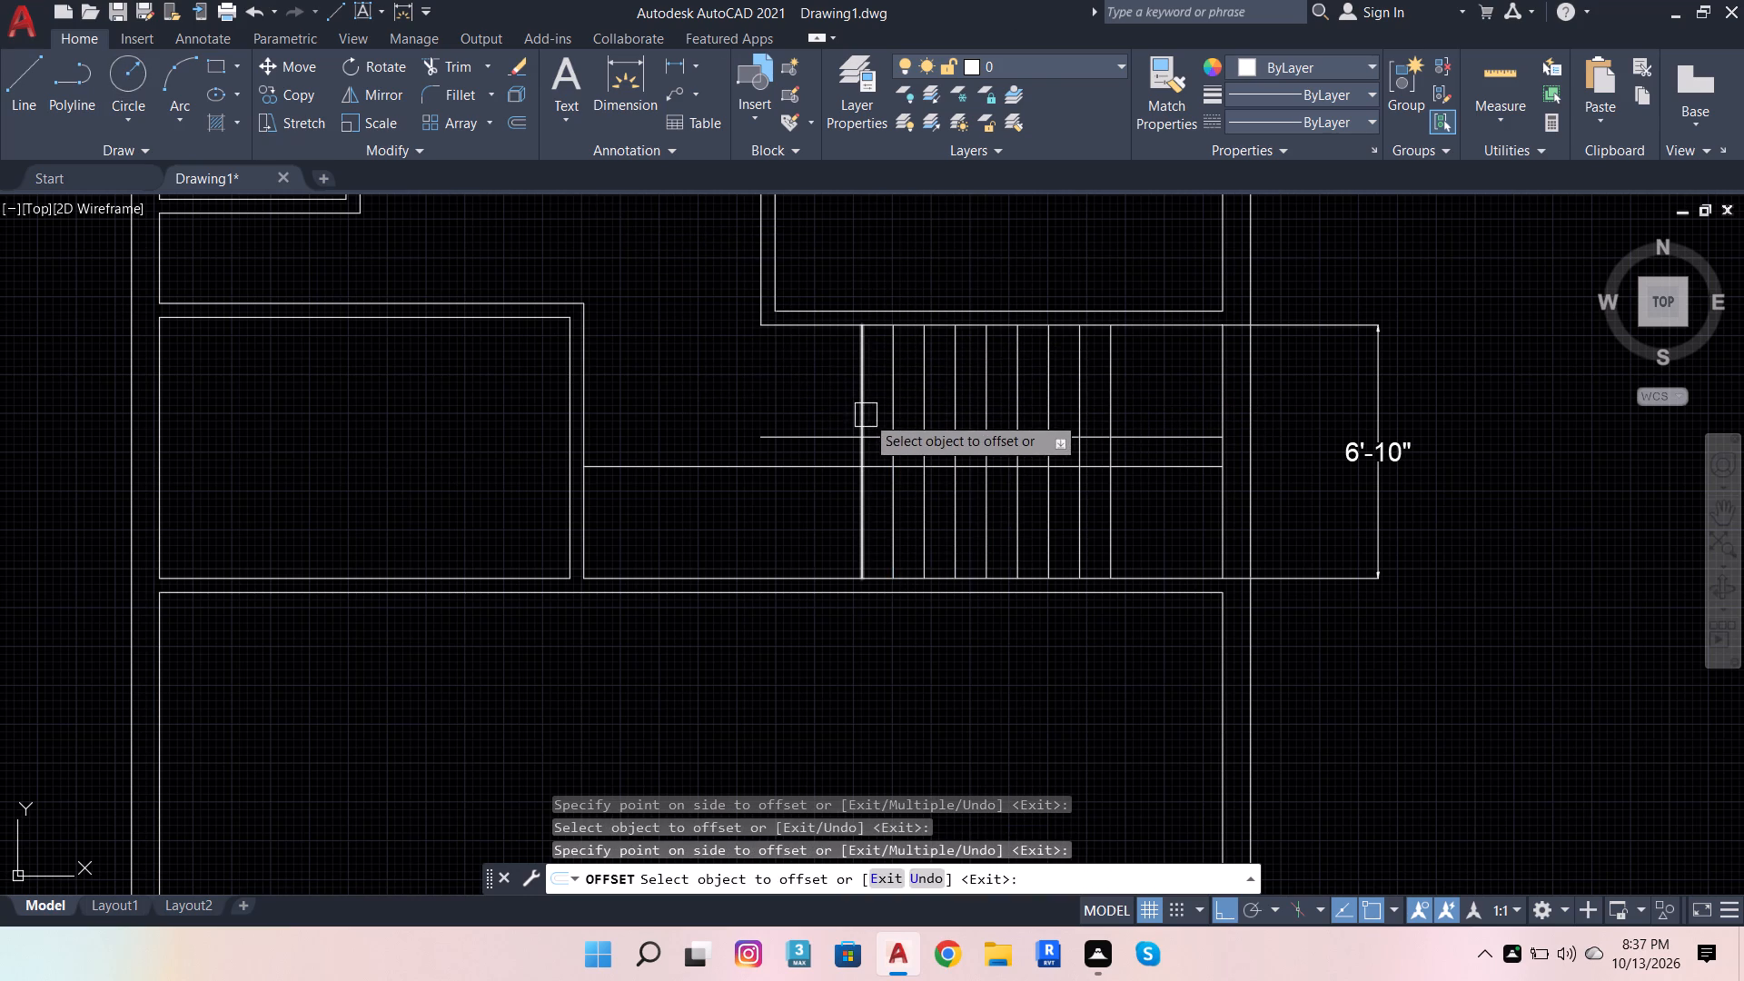
click(857, 410)
click(820, 408)
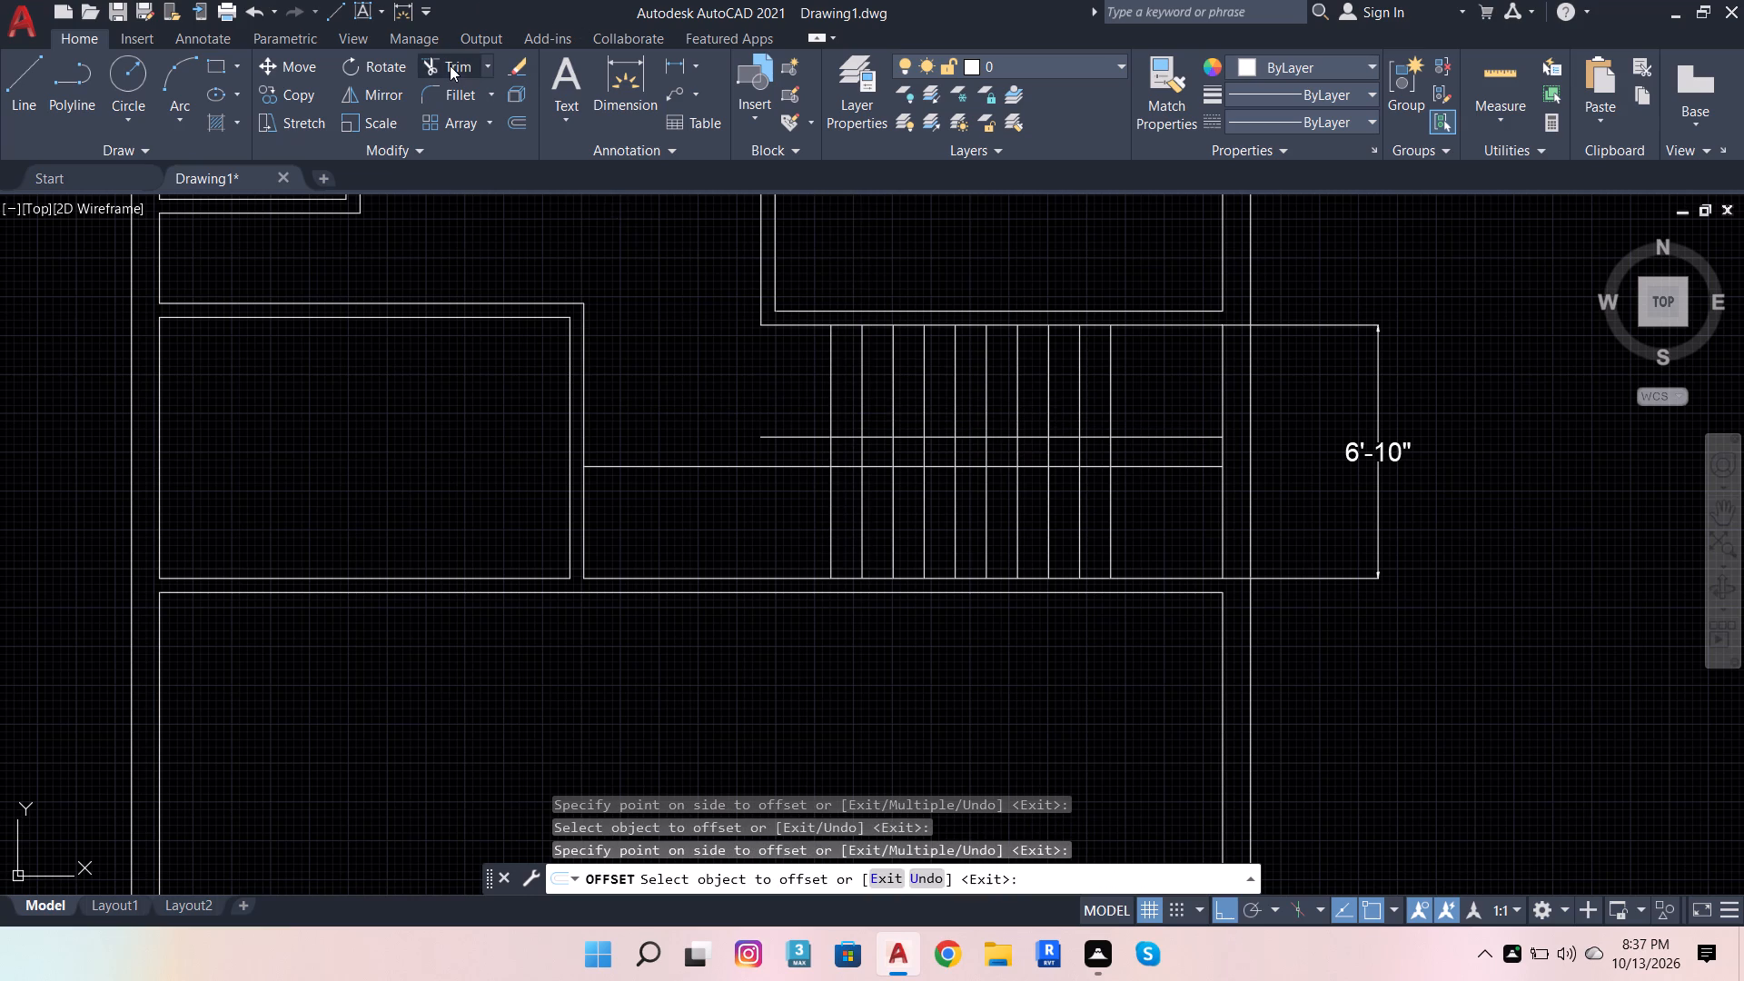
Trim the flight lines beyond the leftmost tread and across the landing, and the tread lines in the gap between the two flights.
click(450, 65)
click(778, 419)
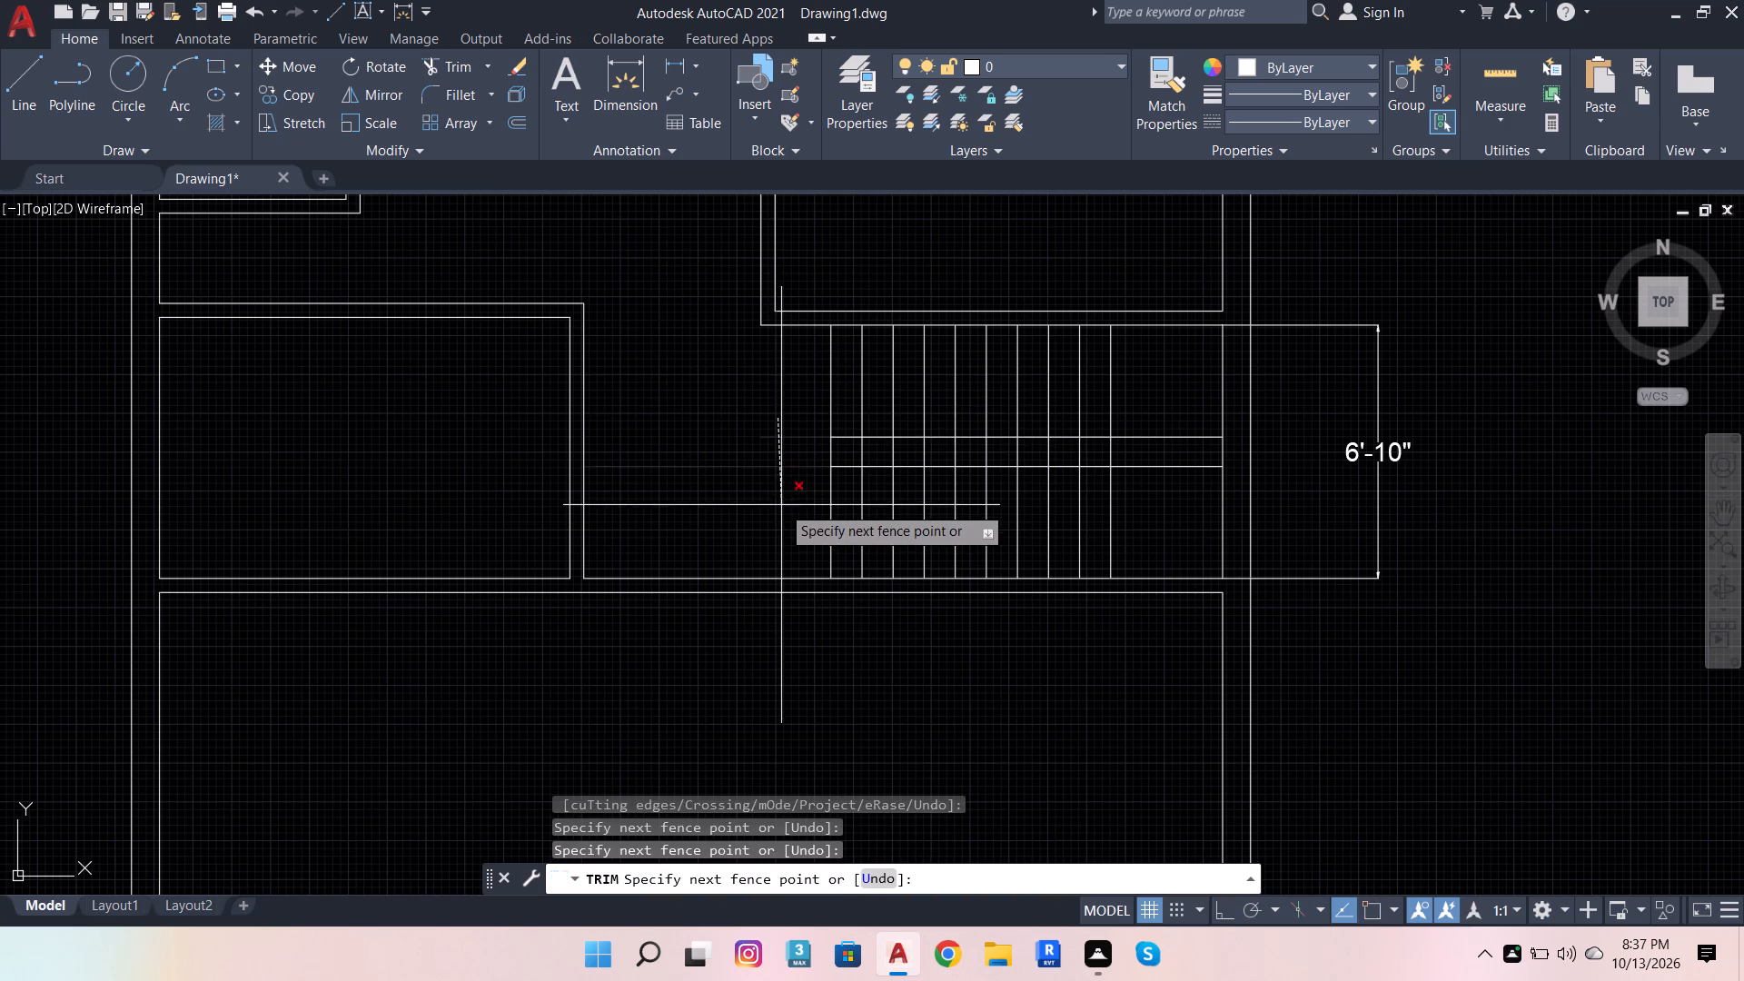
click(781, 505)
scroll(811, 449, up, 2)
click(812, 449)
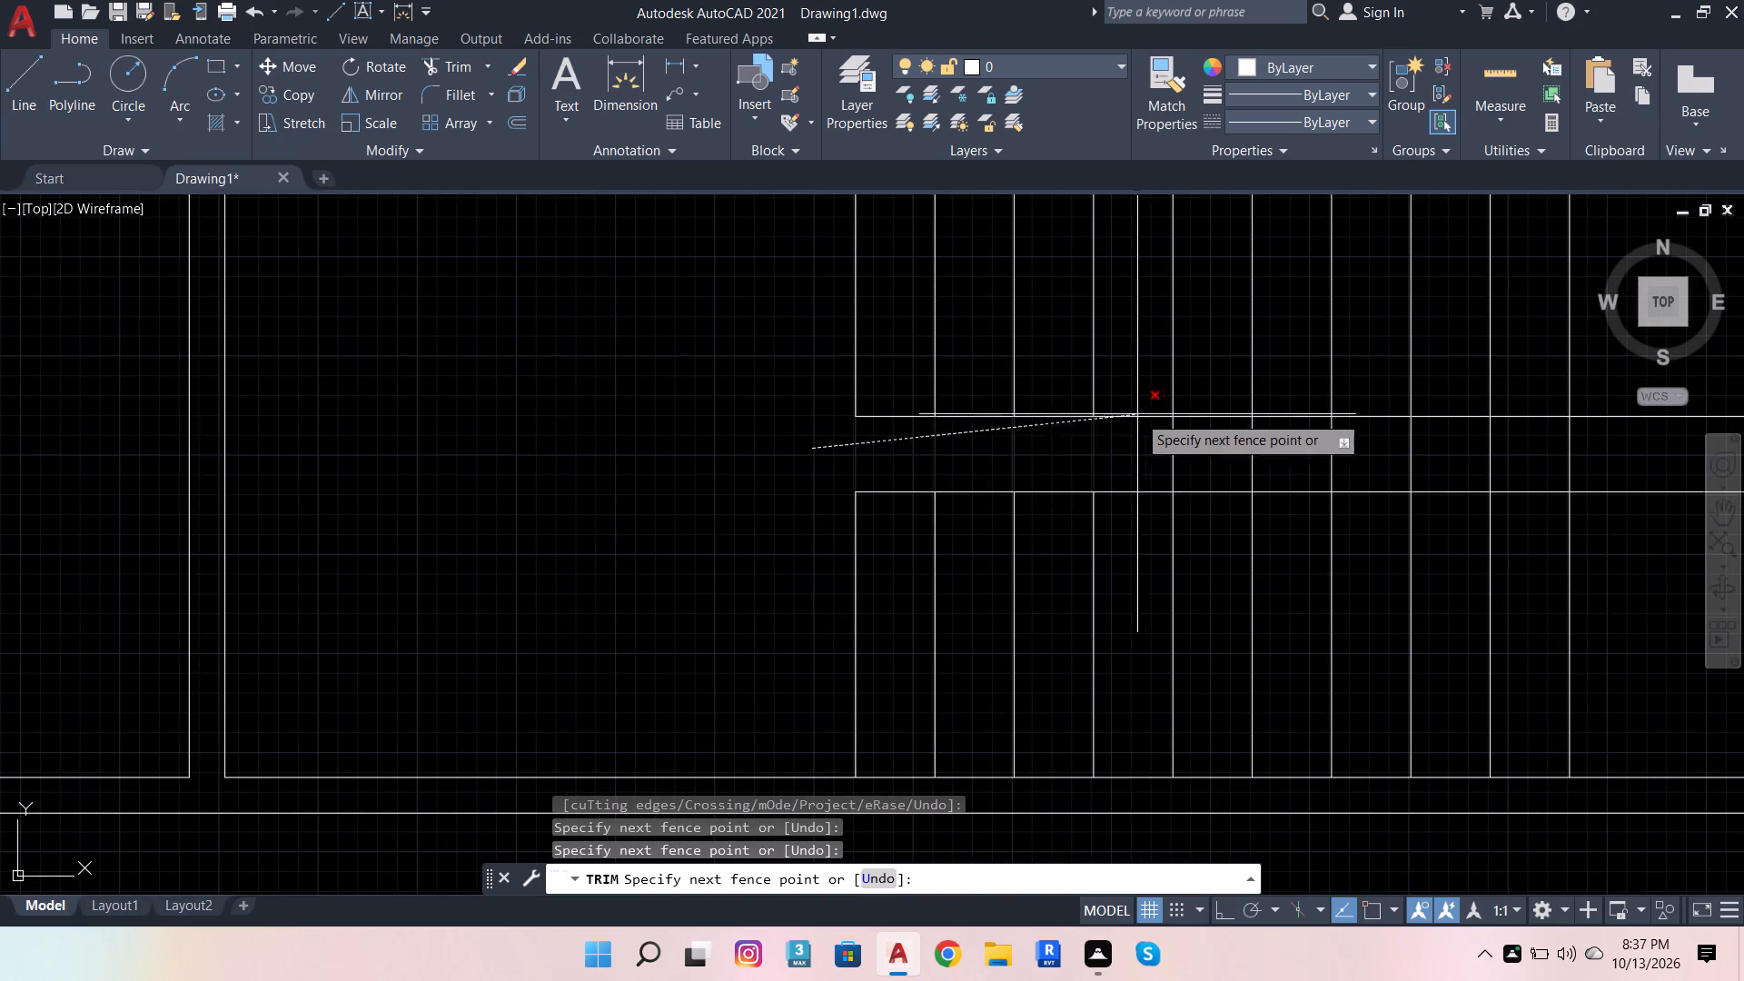
click(1510, 445)
scroll(1091, 534, down, 2)
click(1309, 454)
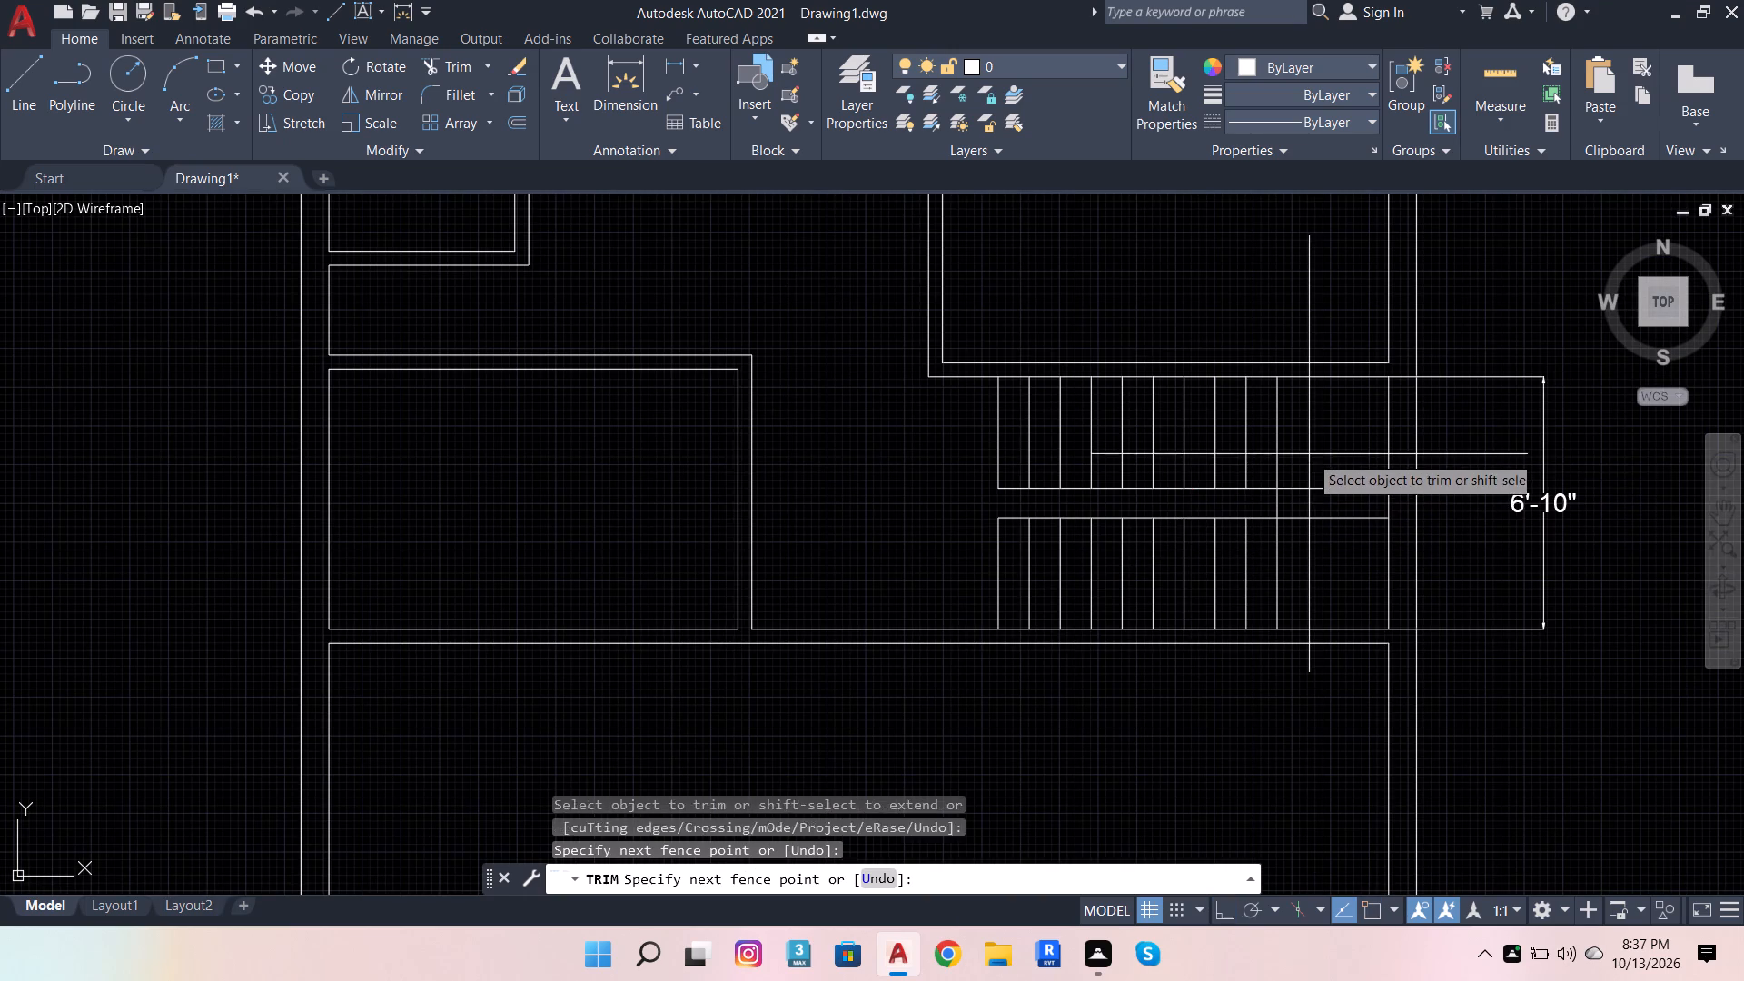
click(1313, 537)
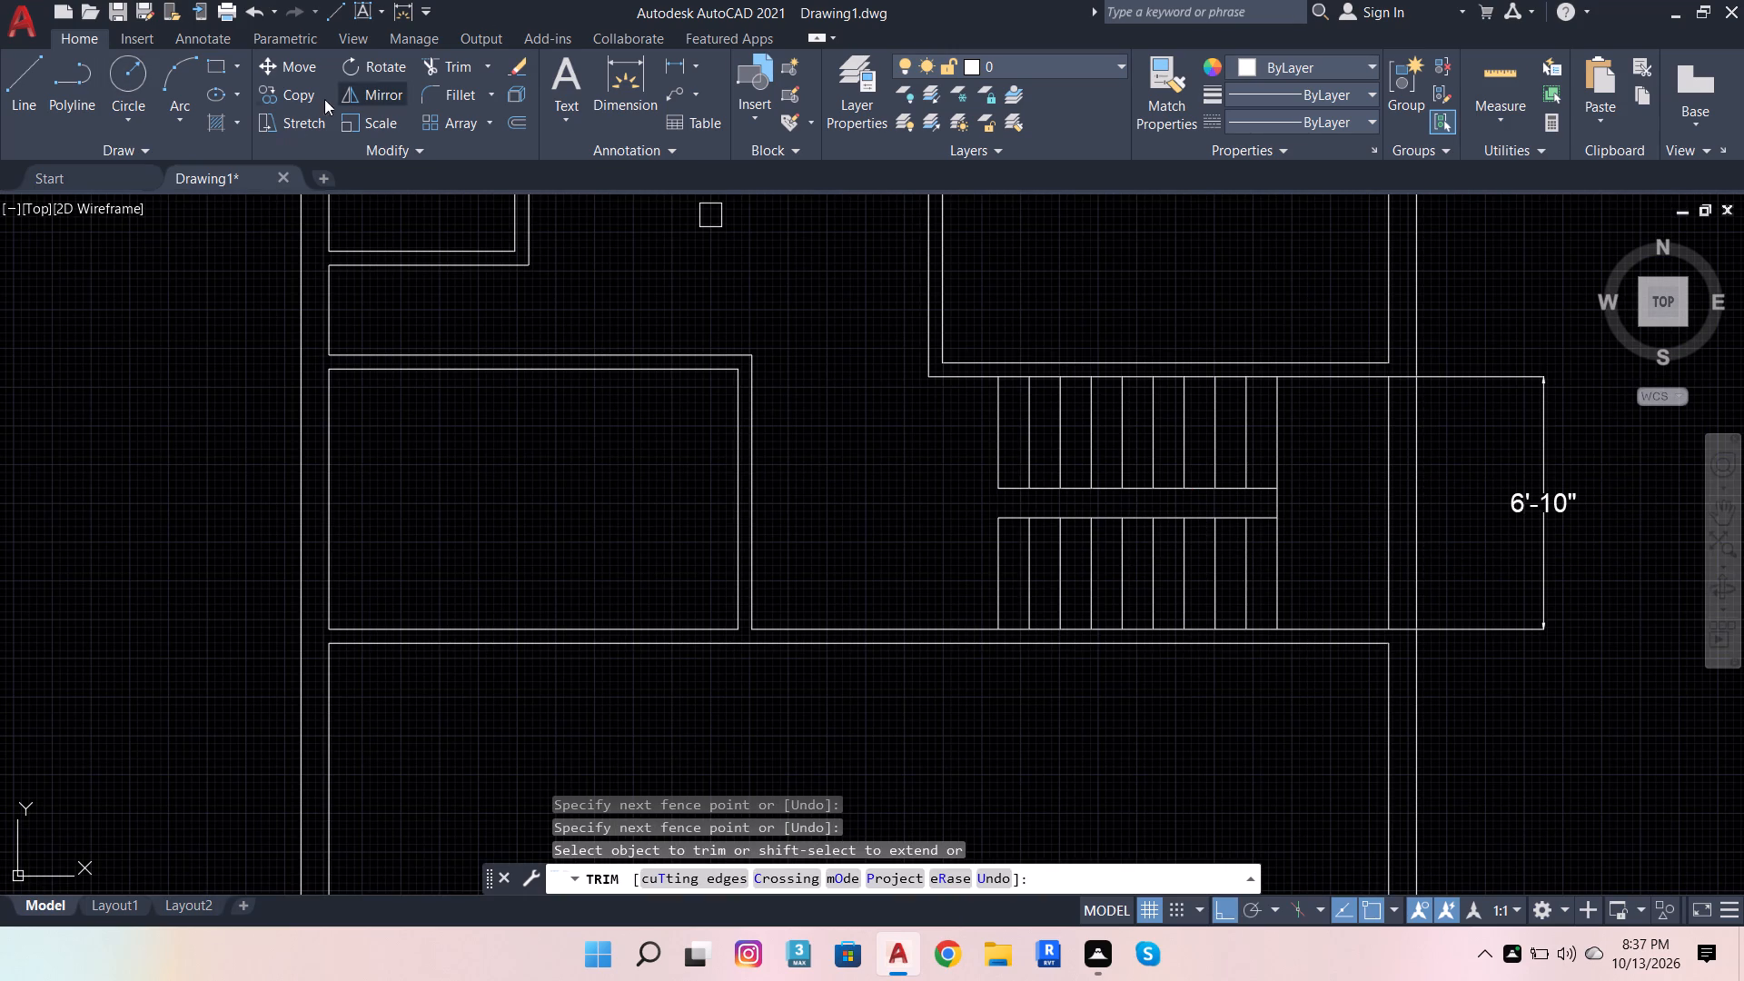
Draw two crossing diagonal lines between opposite corners of the narrow gap separating the stair flights.
click(25, 71)
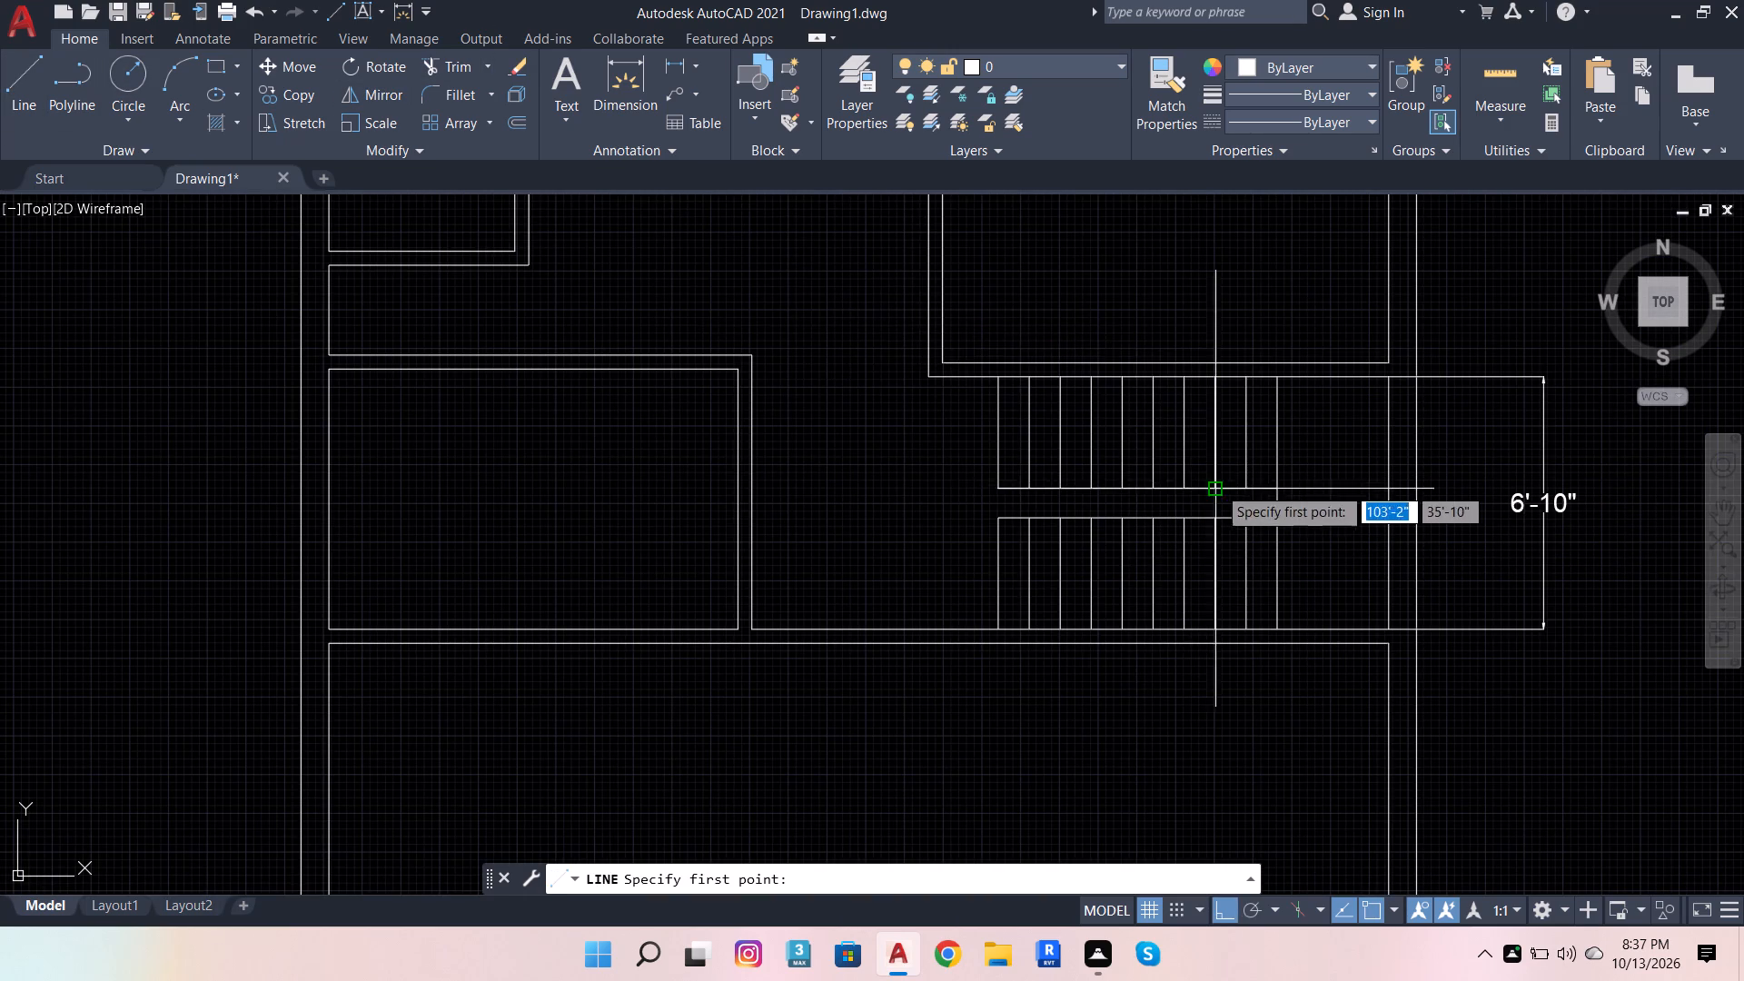
scroll(1273, 498, up, 1)
click(1279, 479)
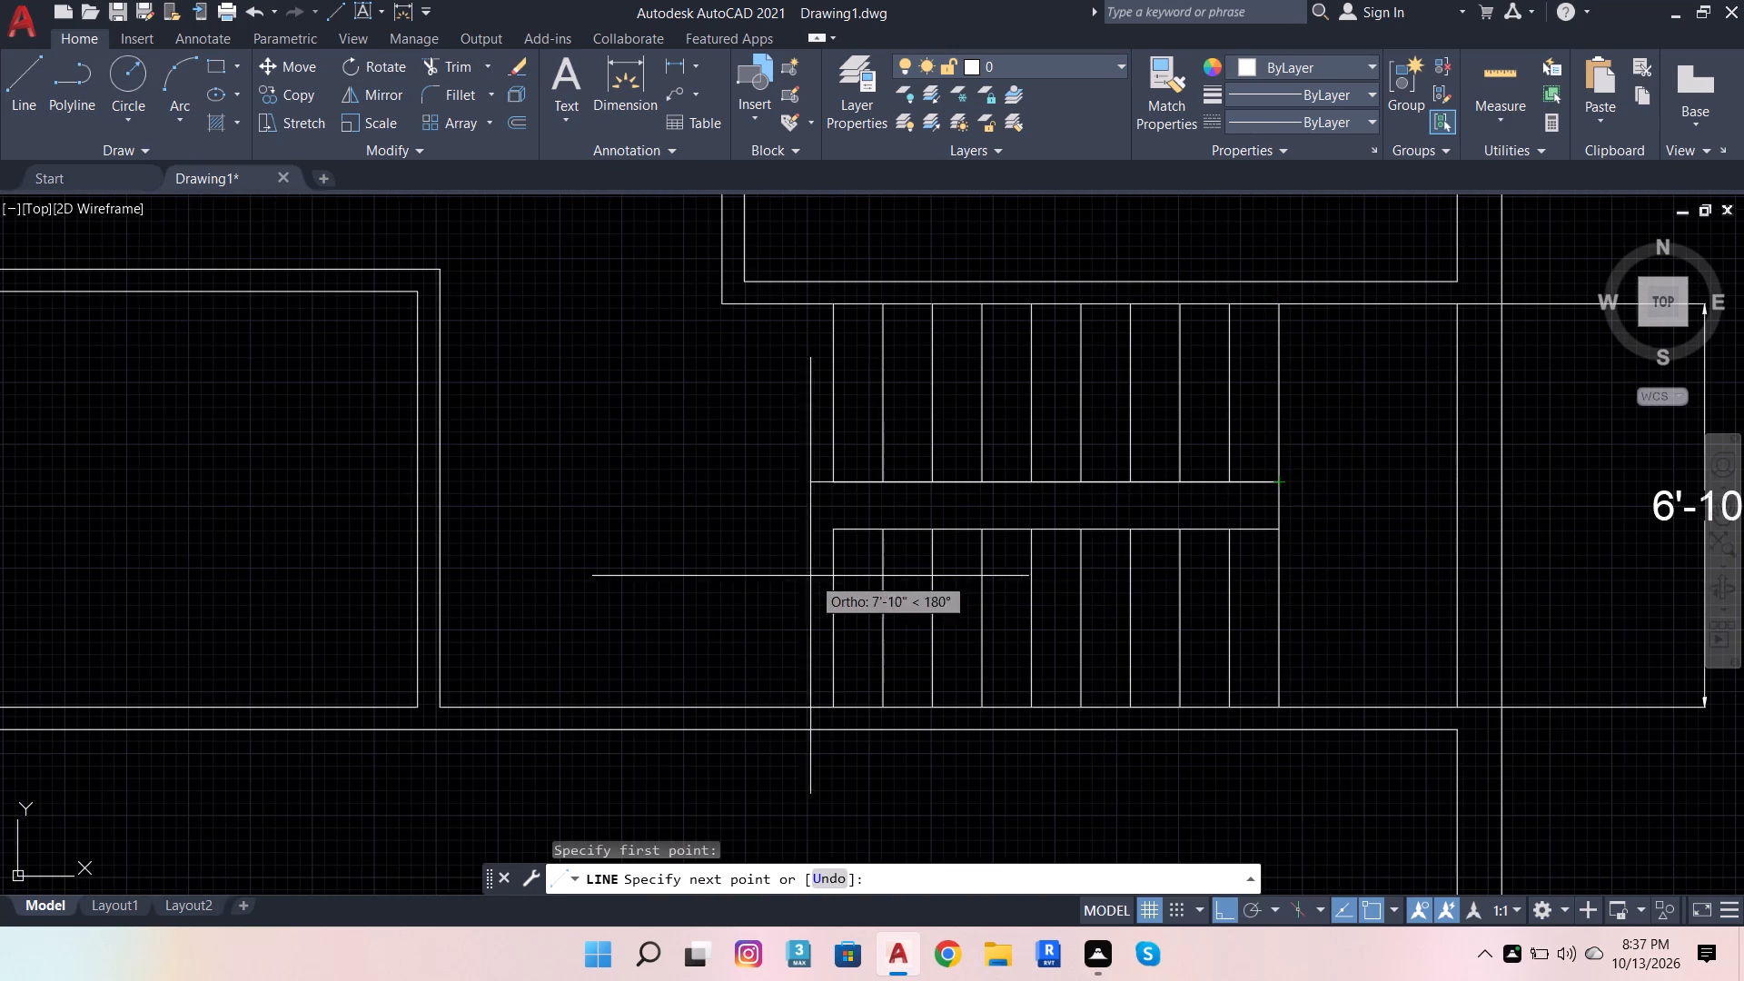
click(836, 528)
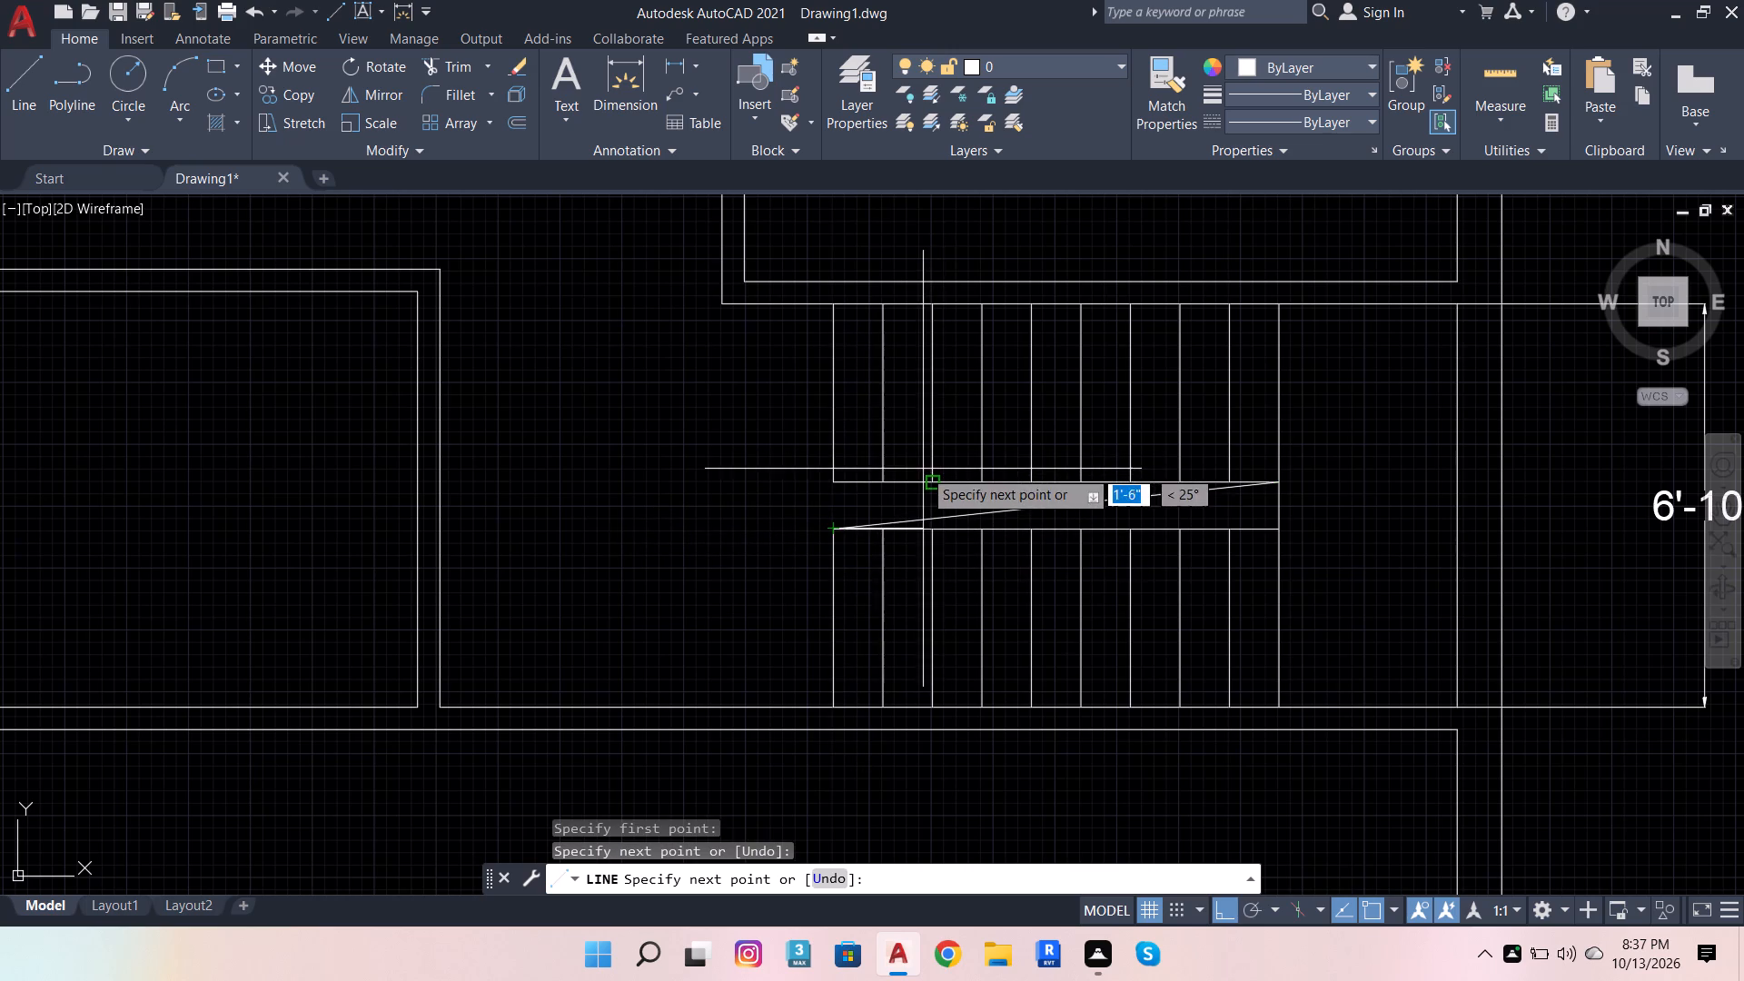
key(space)
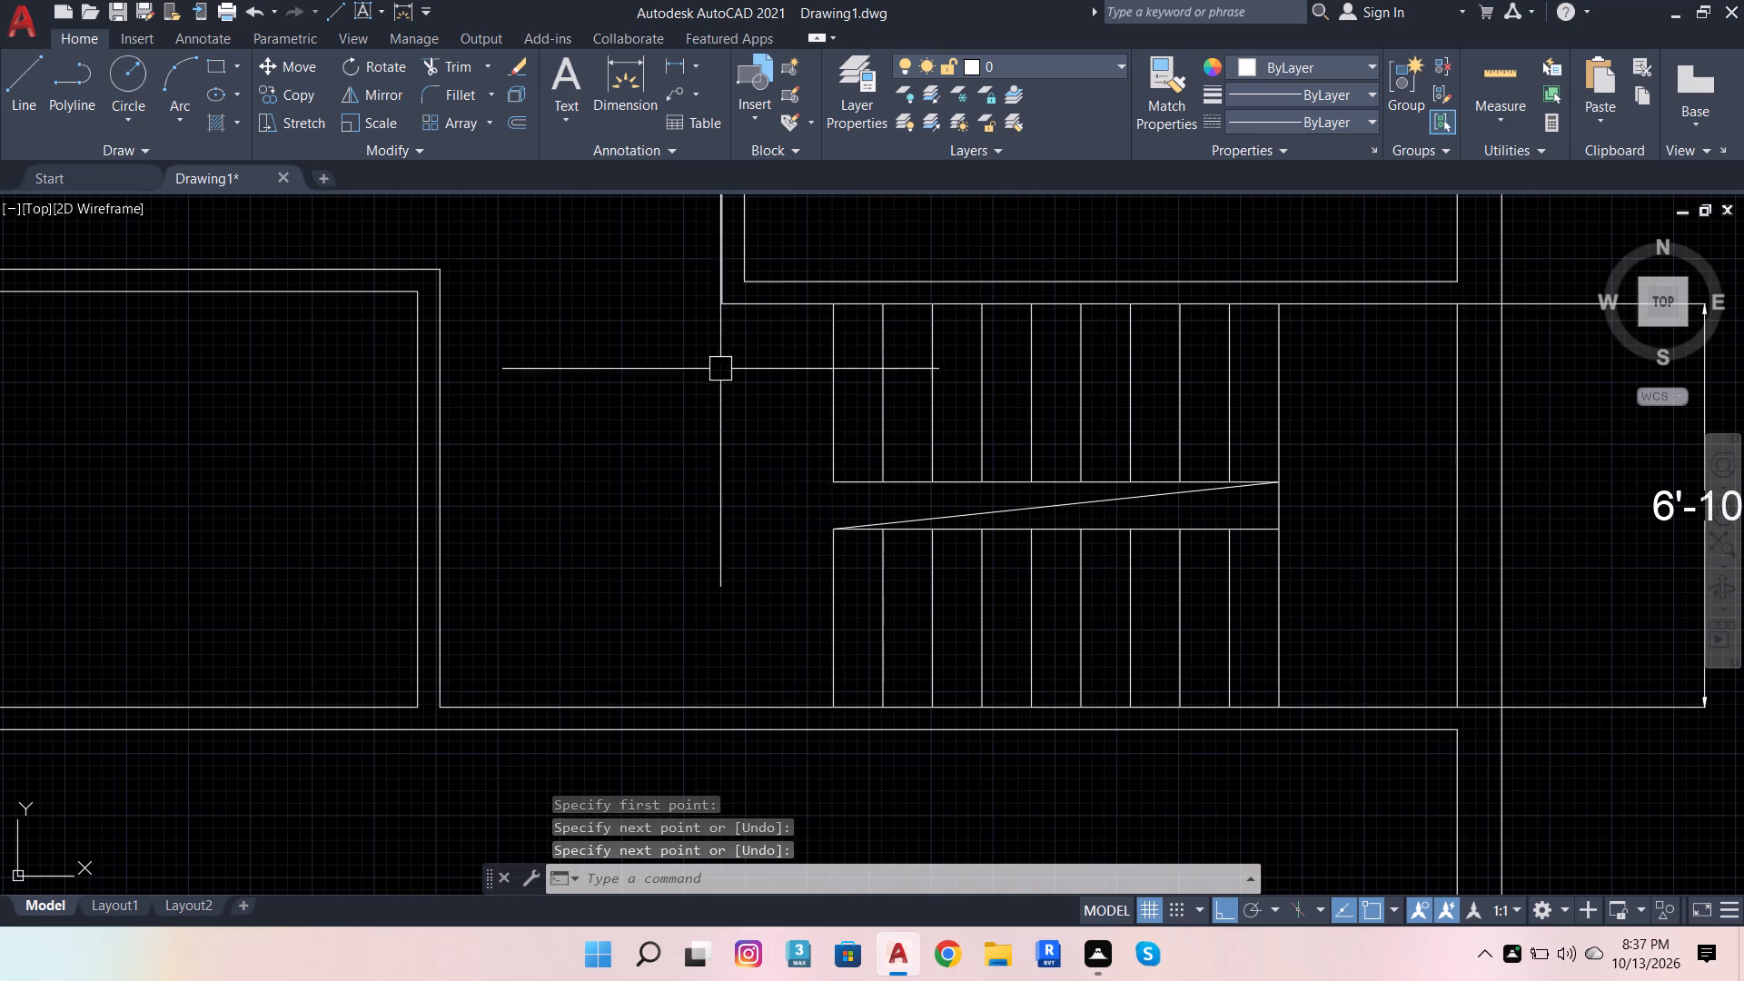
key(space)
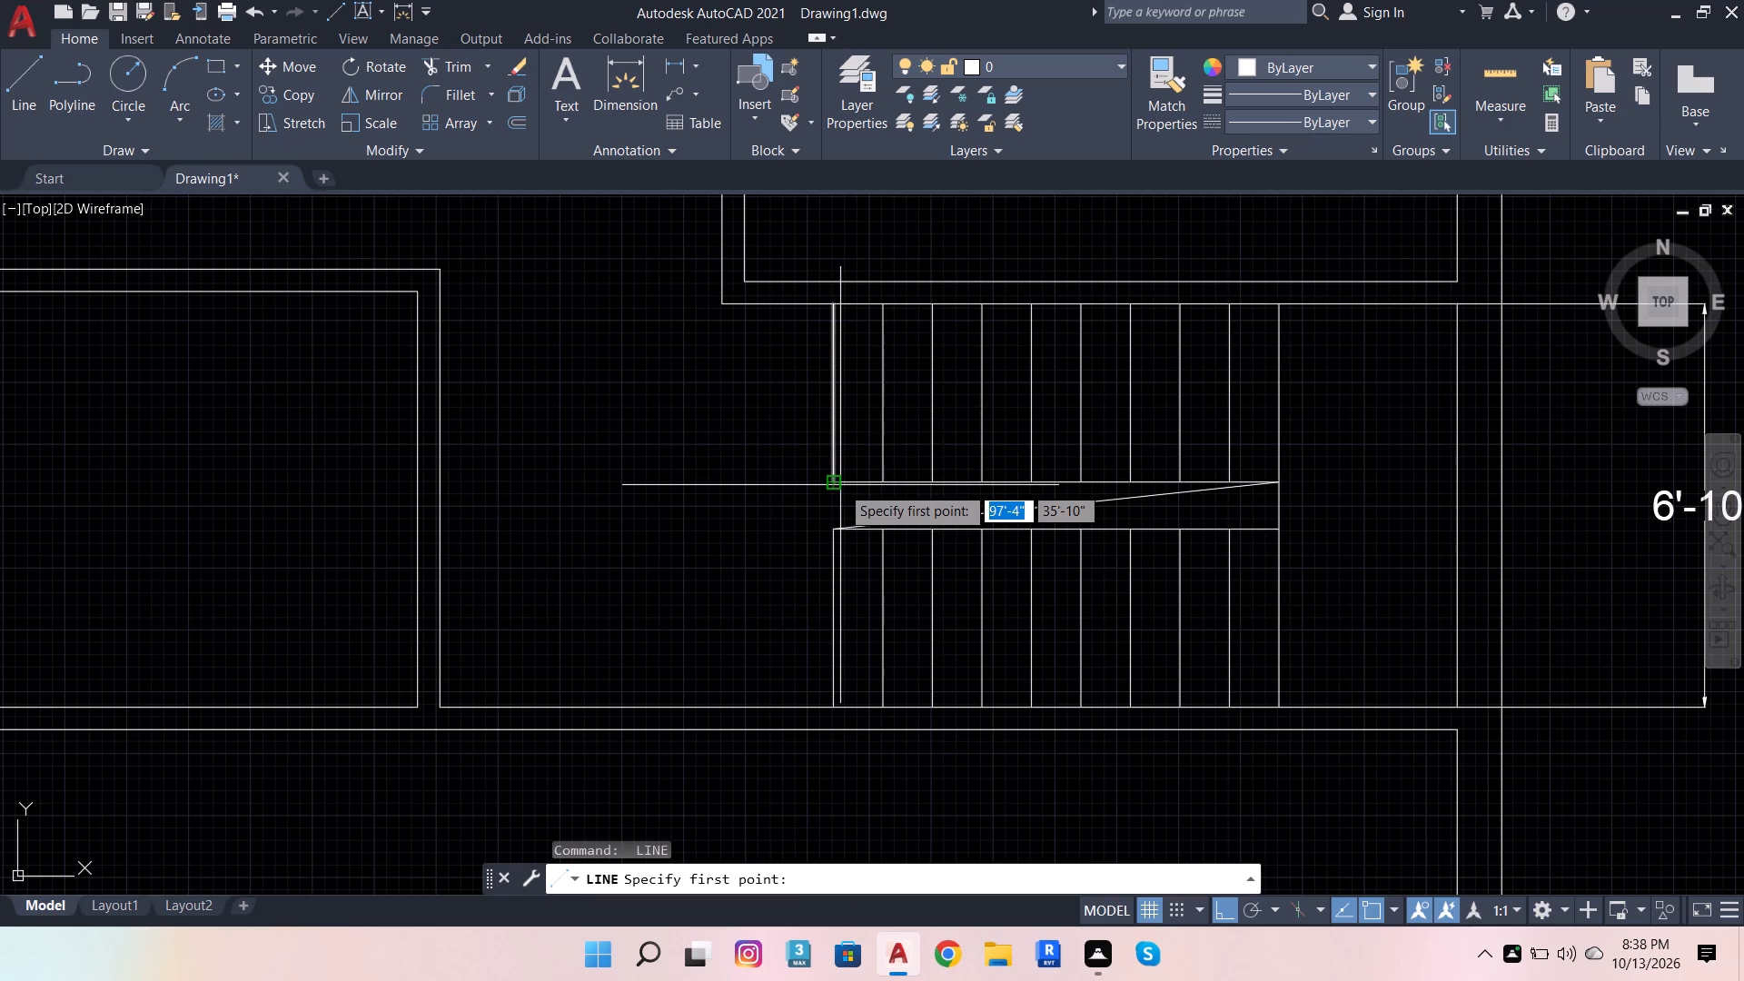
click(835, 488)
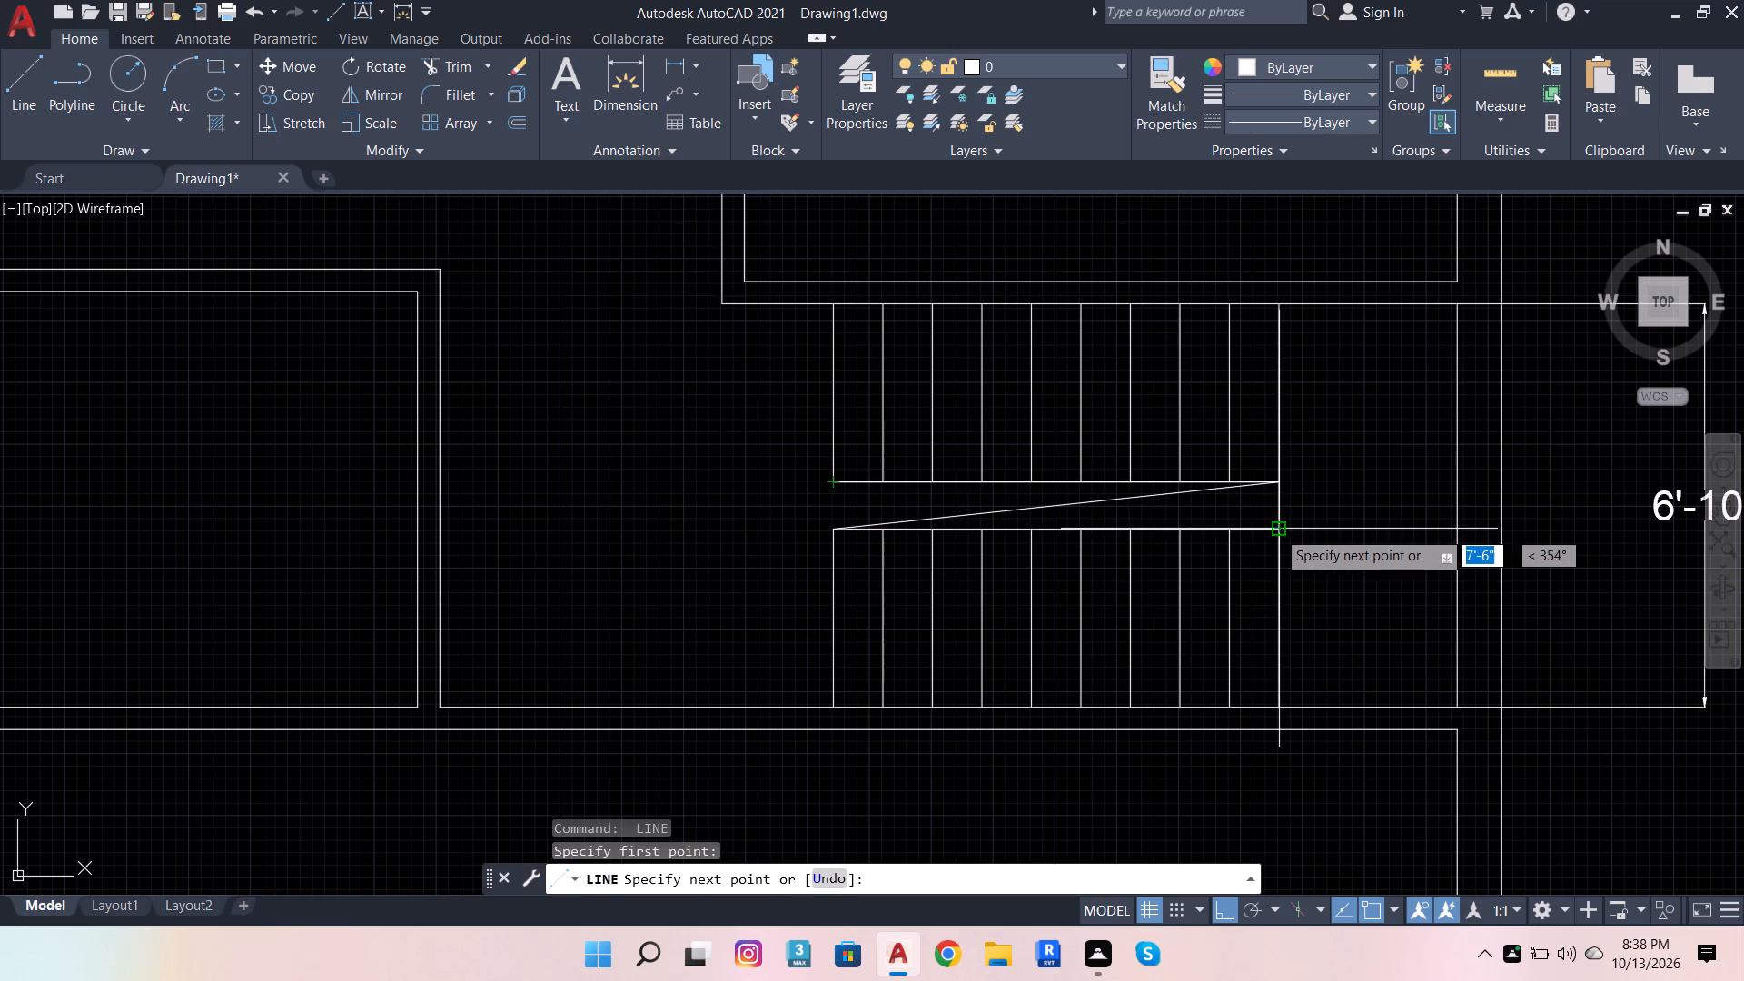
click(1276, 530)
key(space)
Offset the right wall's inner line in the bottom room 12' to the left as the guest room's side line.
scroll(1303, 465, down, 3)
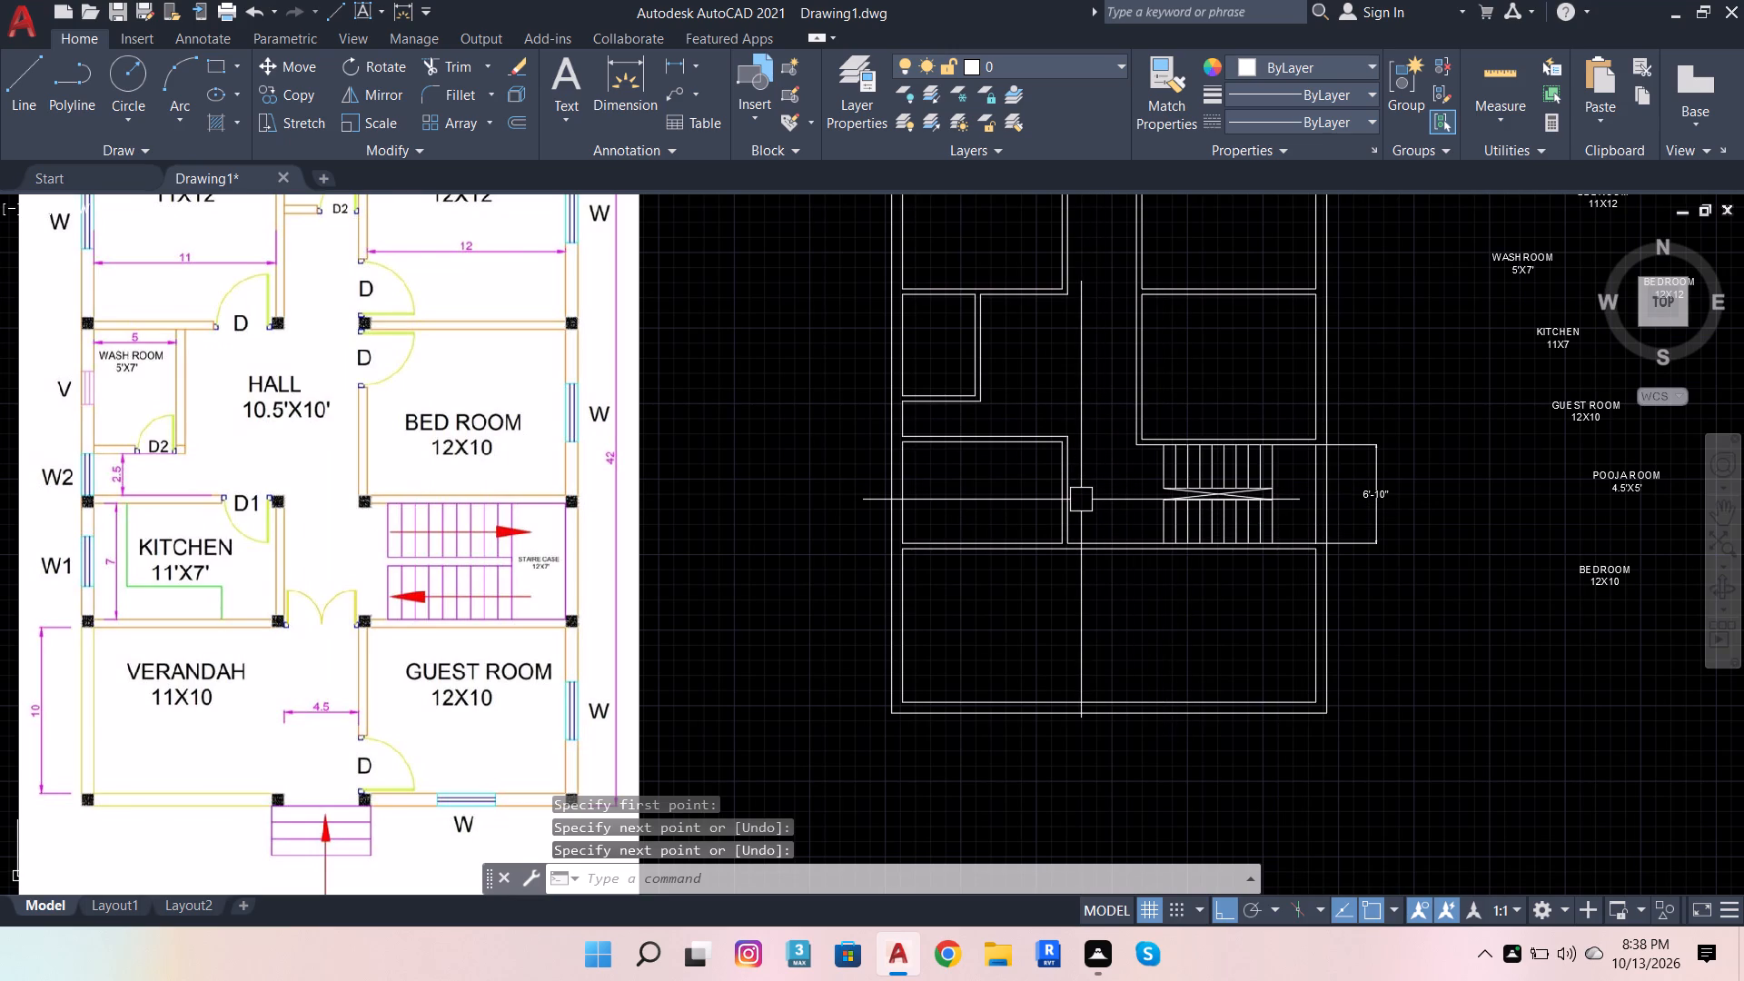
scroll(1044, 465, down, 2)
scroll(1044, 460, up, 1)
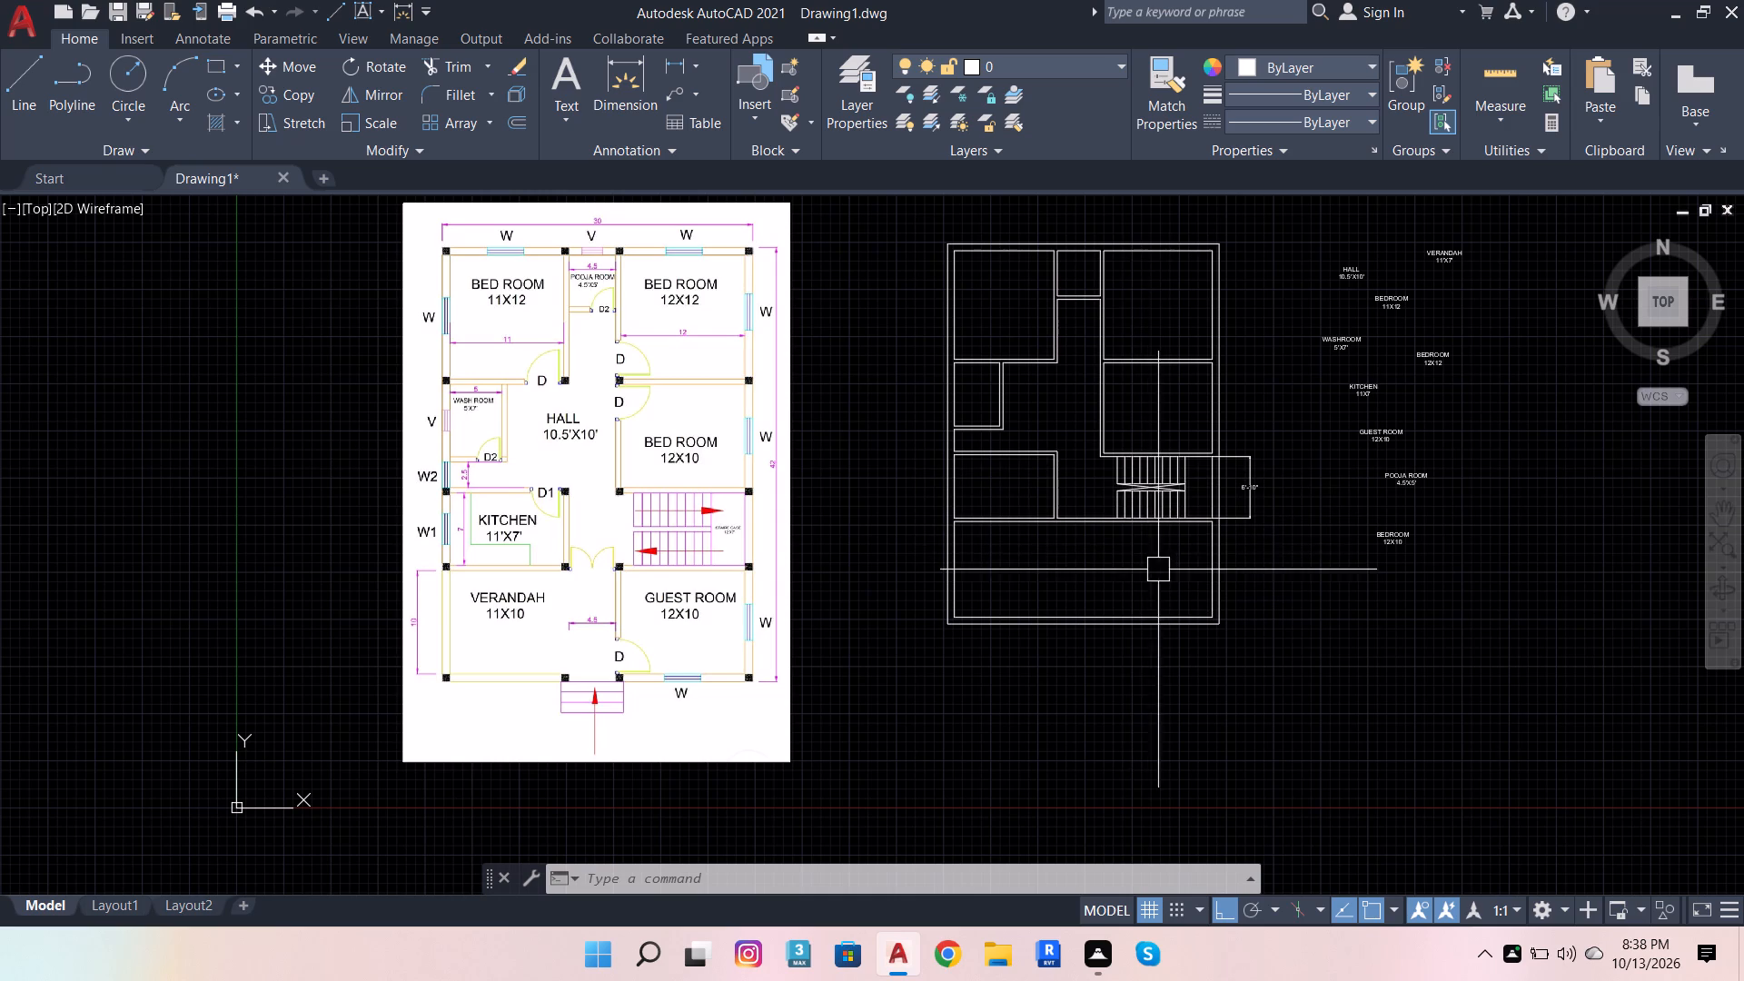
click(1204, 554)
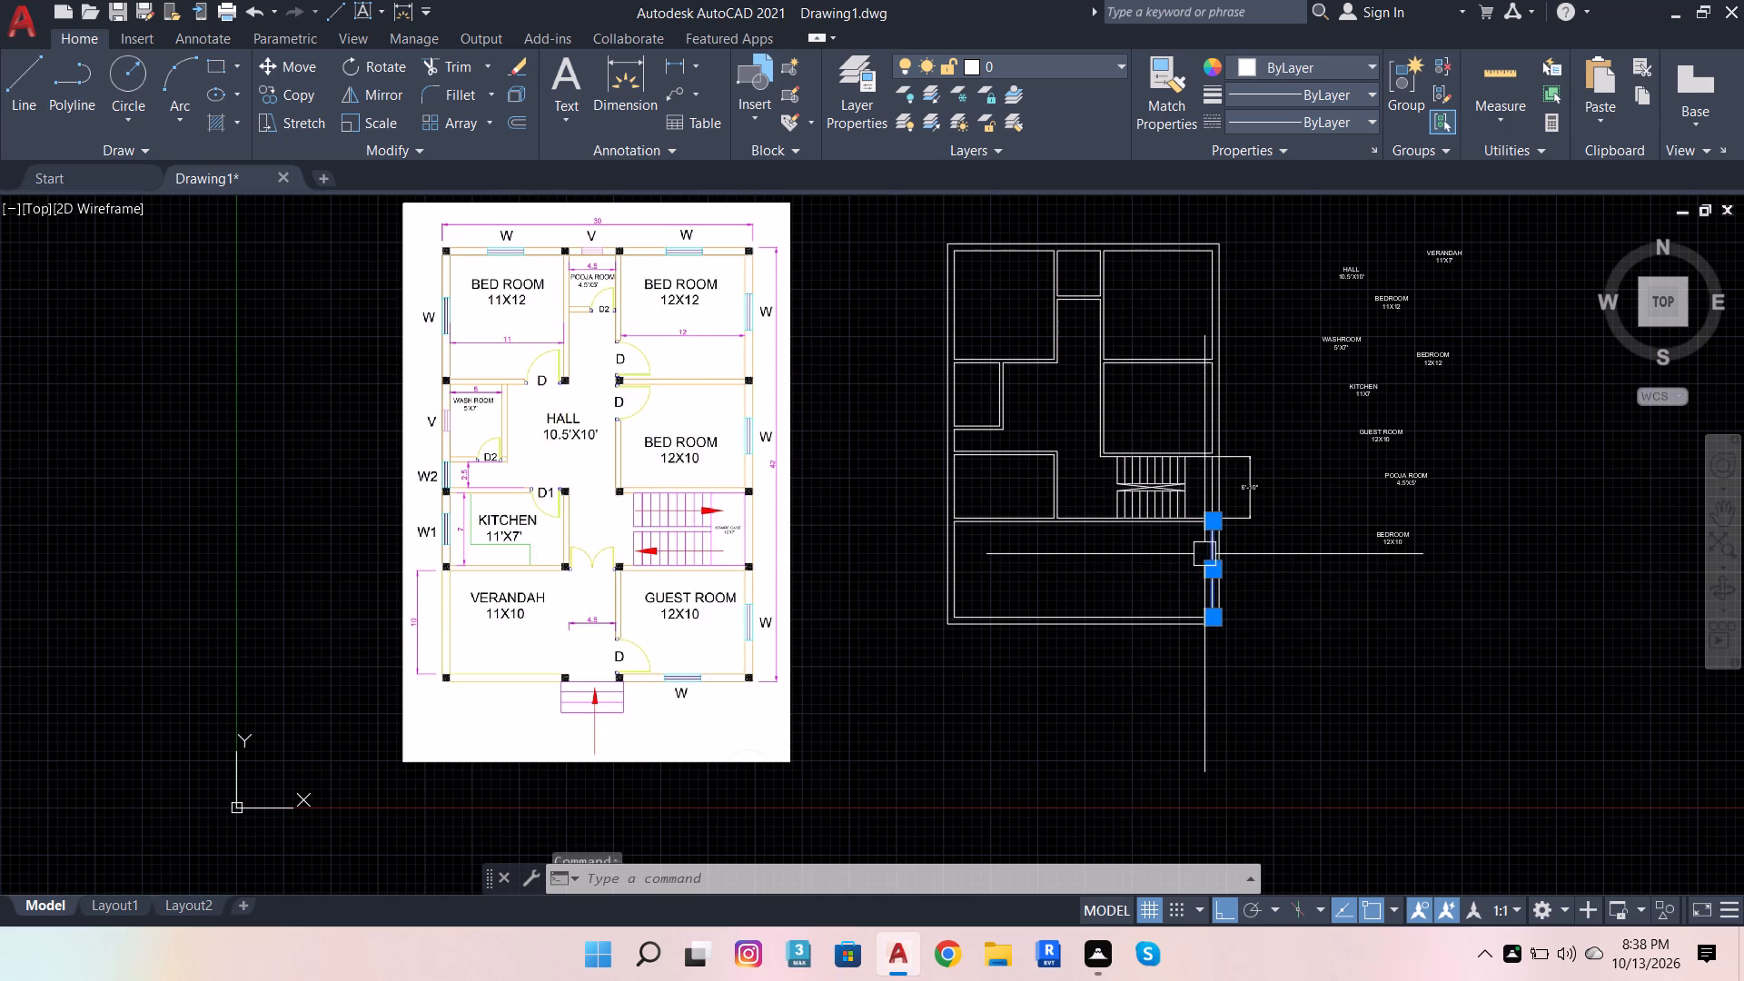
key(o)
key(Return)
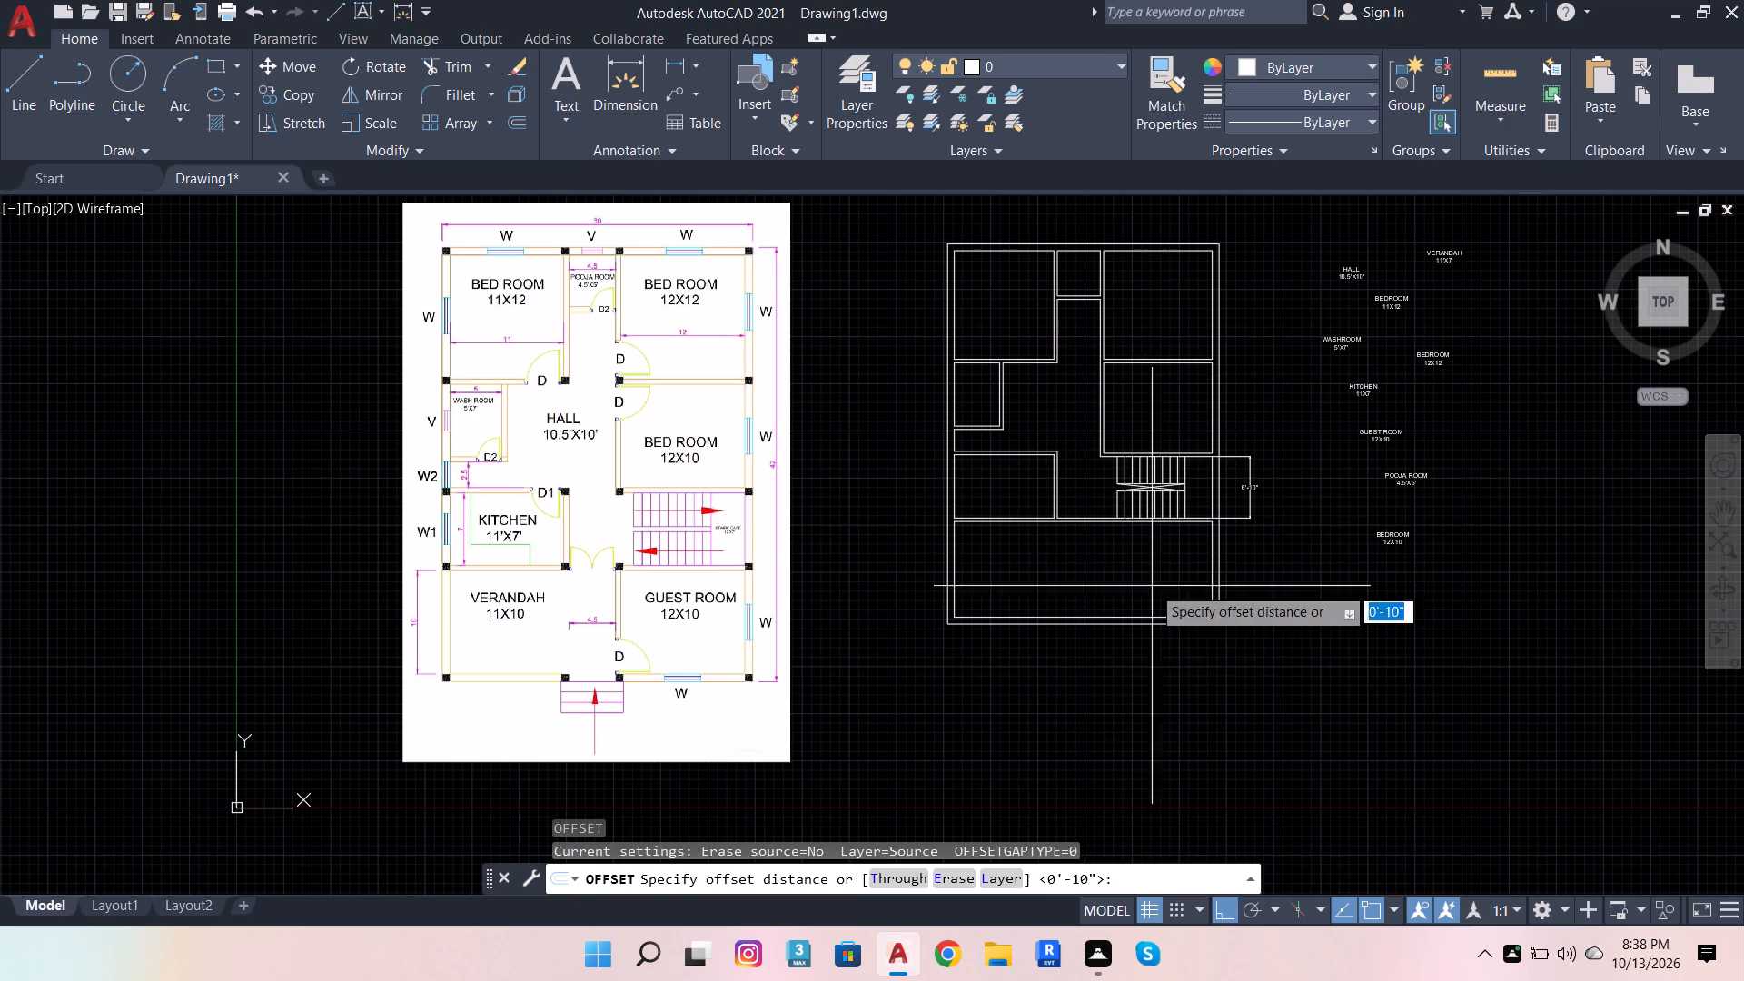
scroll(1210, 540, up, 2)
click(1205, 493)
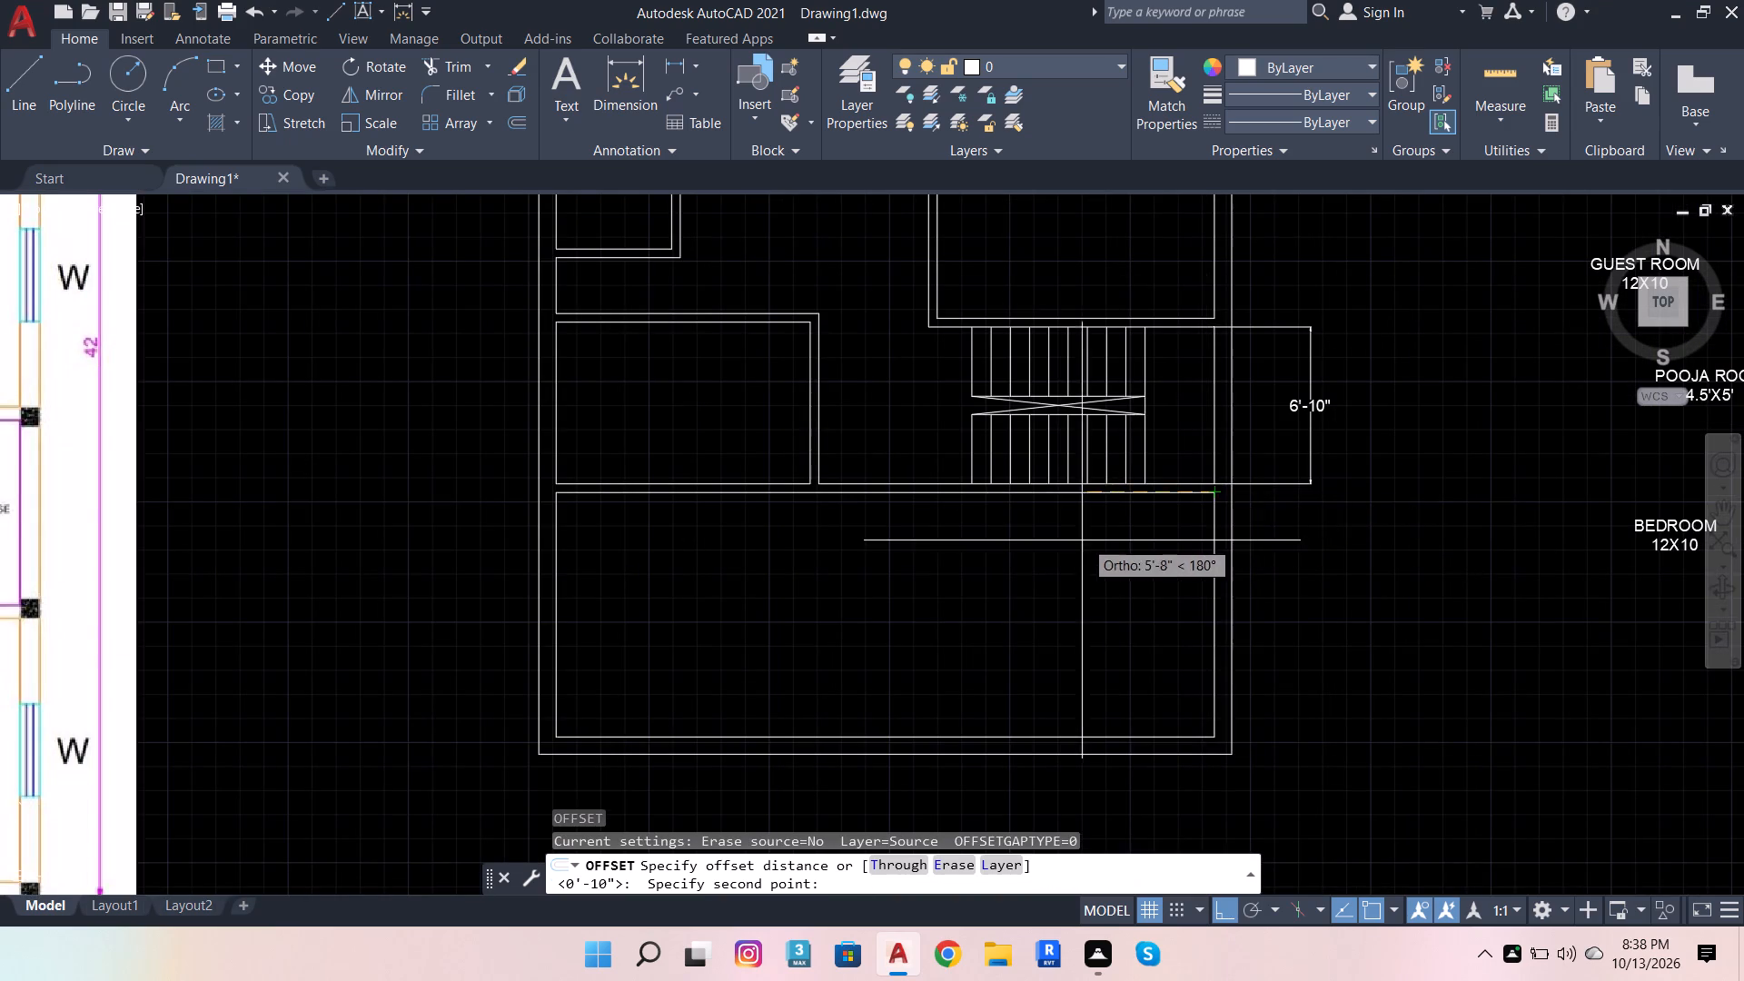
scroll(1075, 546, down, 1)
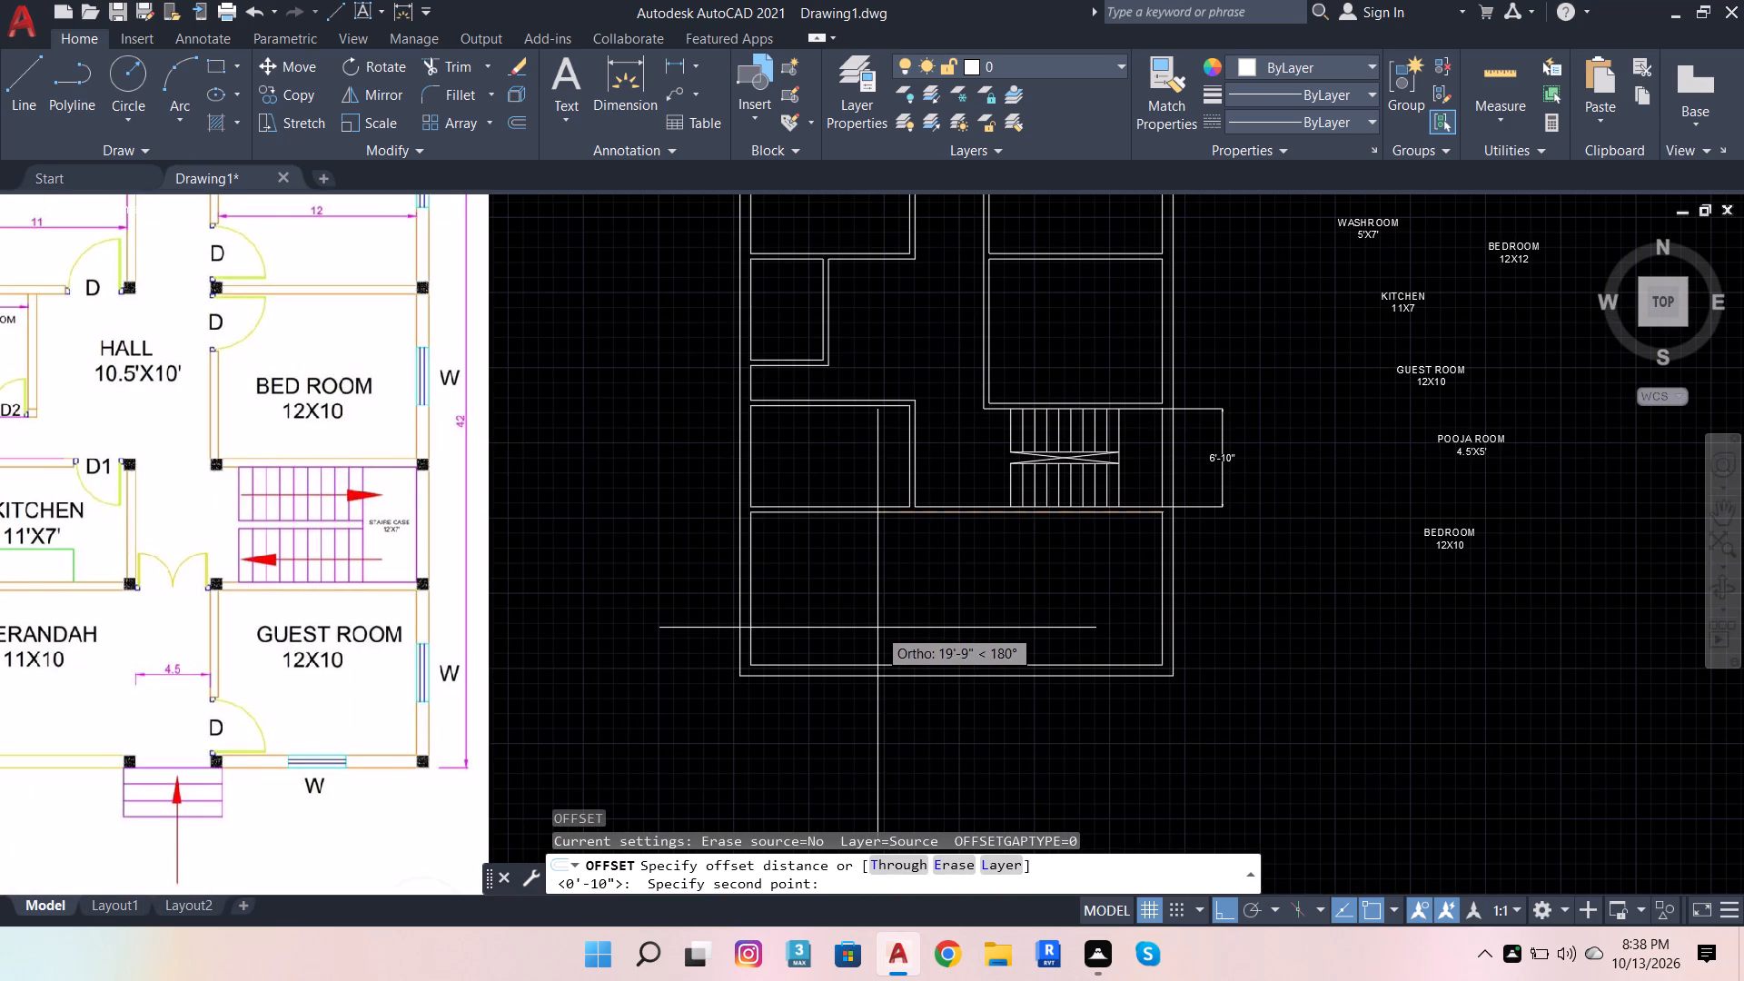
text(12')
key(Return)
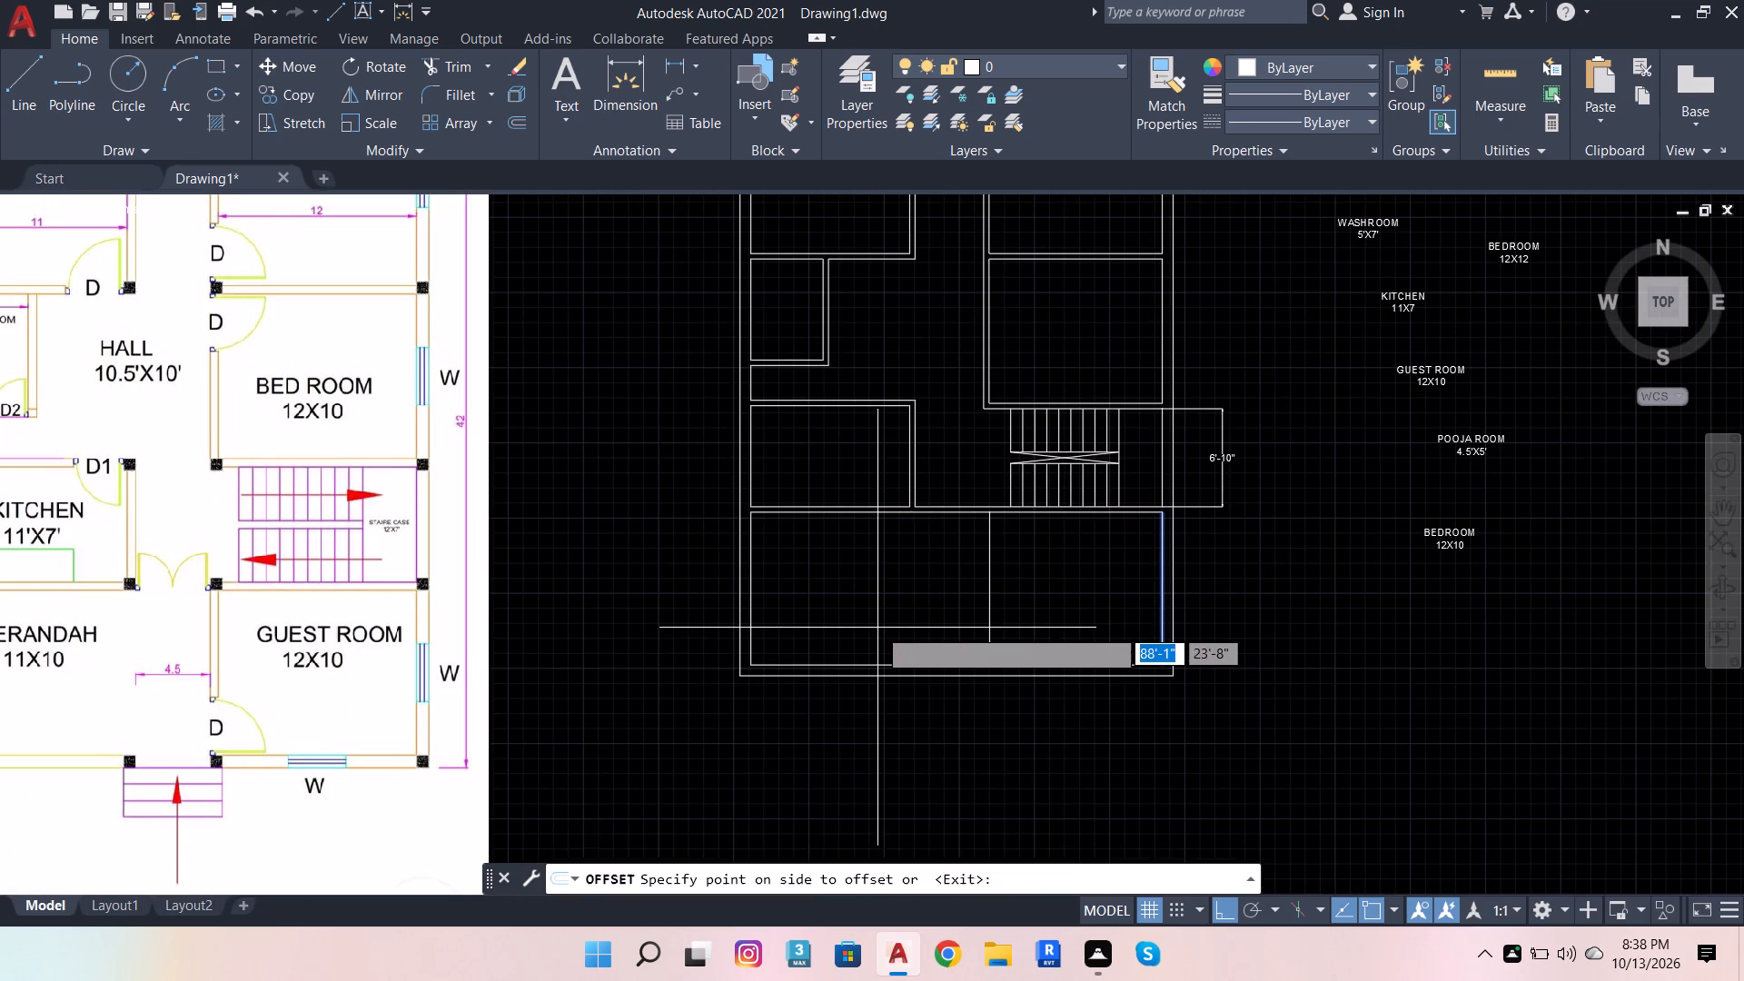
click(877, 628)
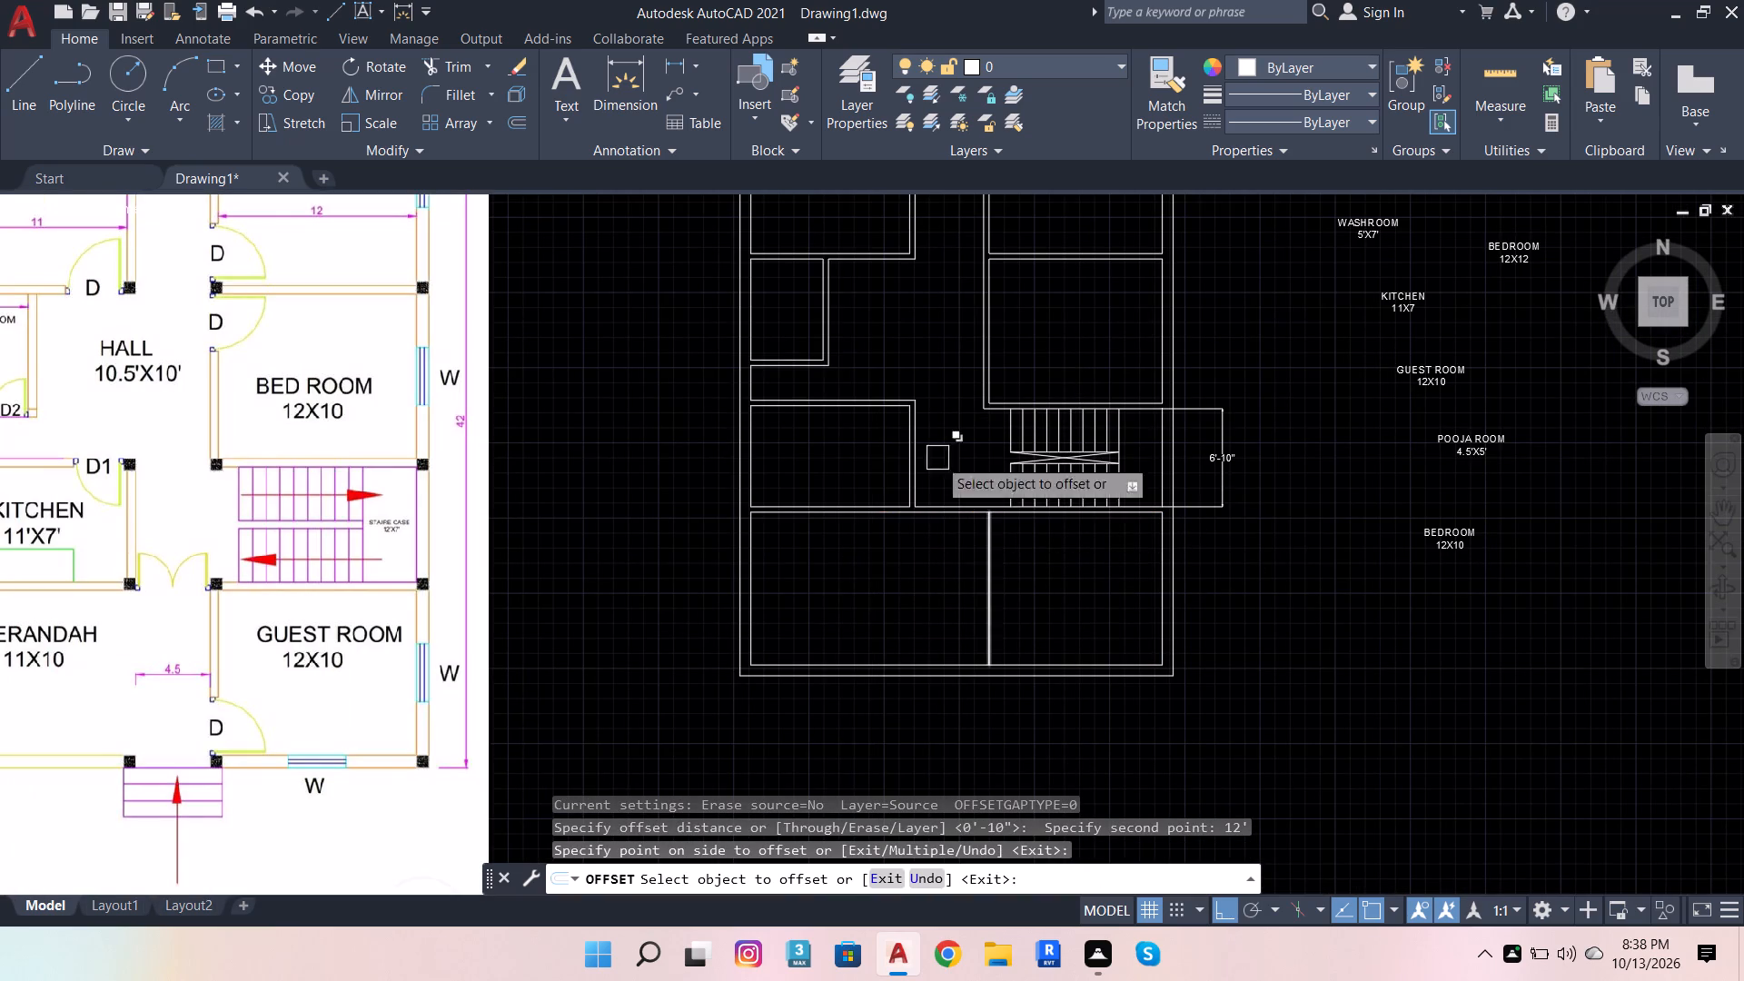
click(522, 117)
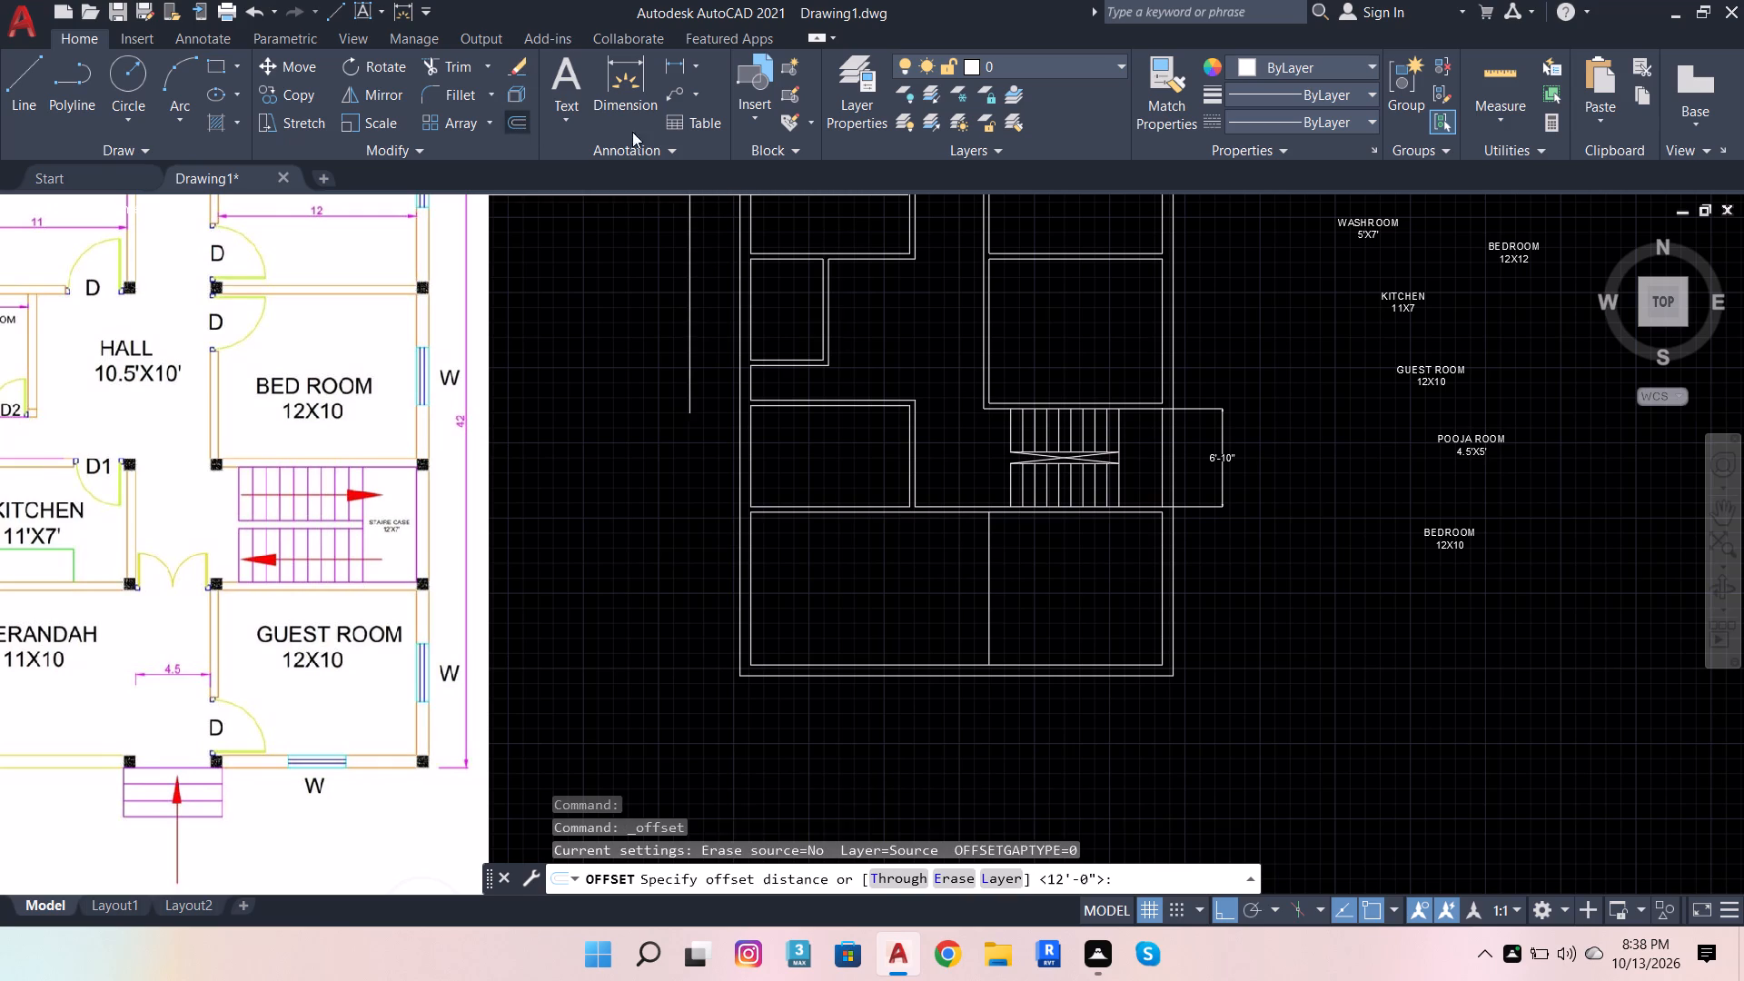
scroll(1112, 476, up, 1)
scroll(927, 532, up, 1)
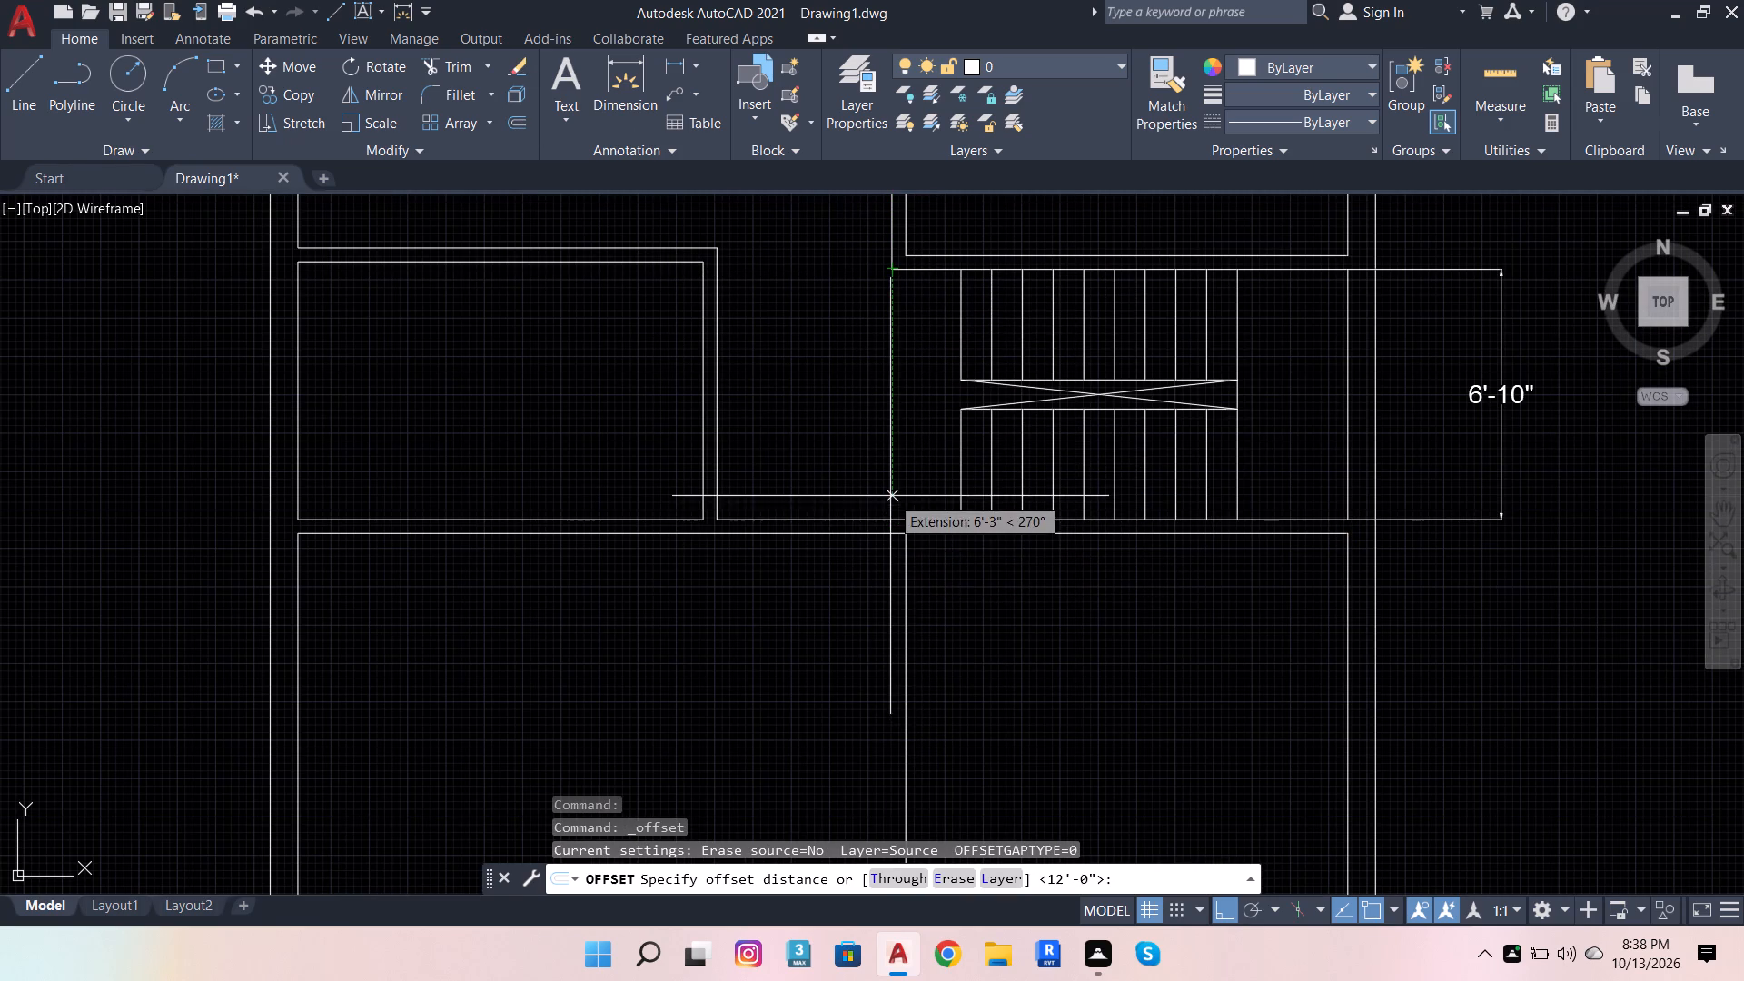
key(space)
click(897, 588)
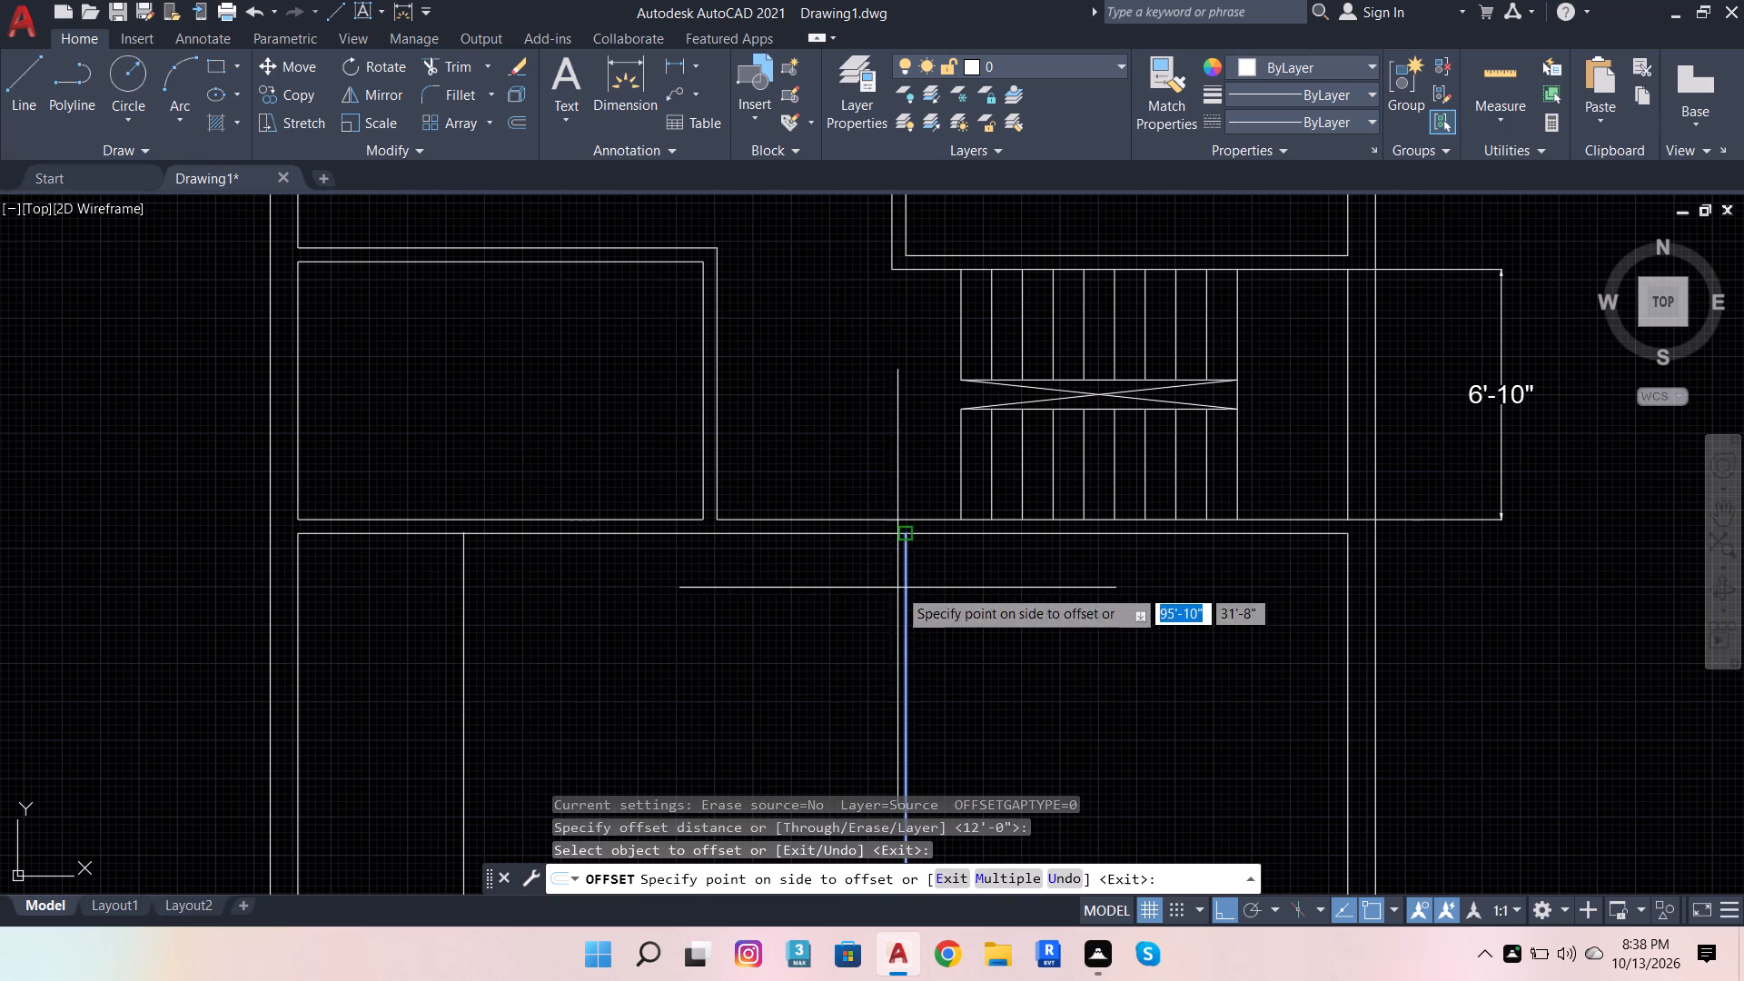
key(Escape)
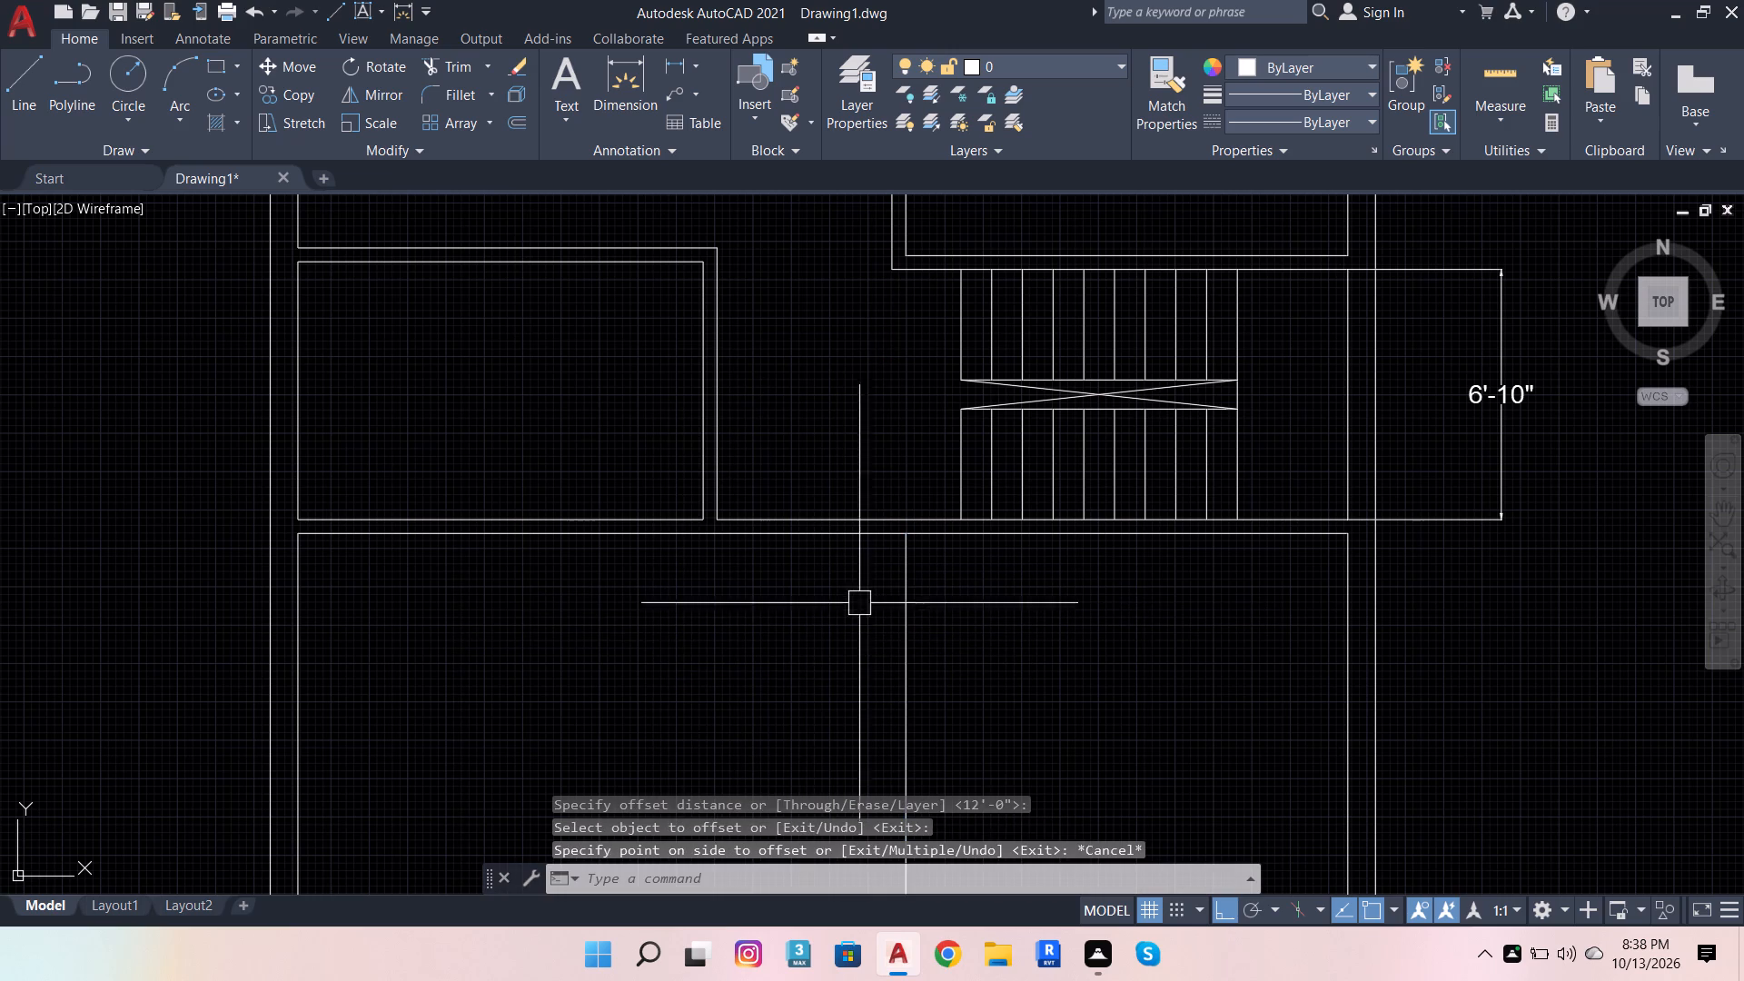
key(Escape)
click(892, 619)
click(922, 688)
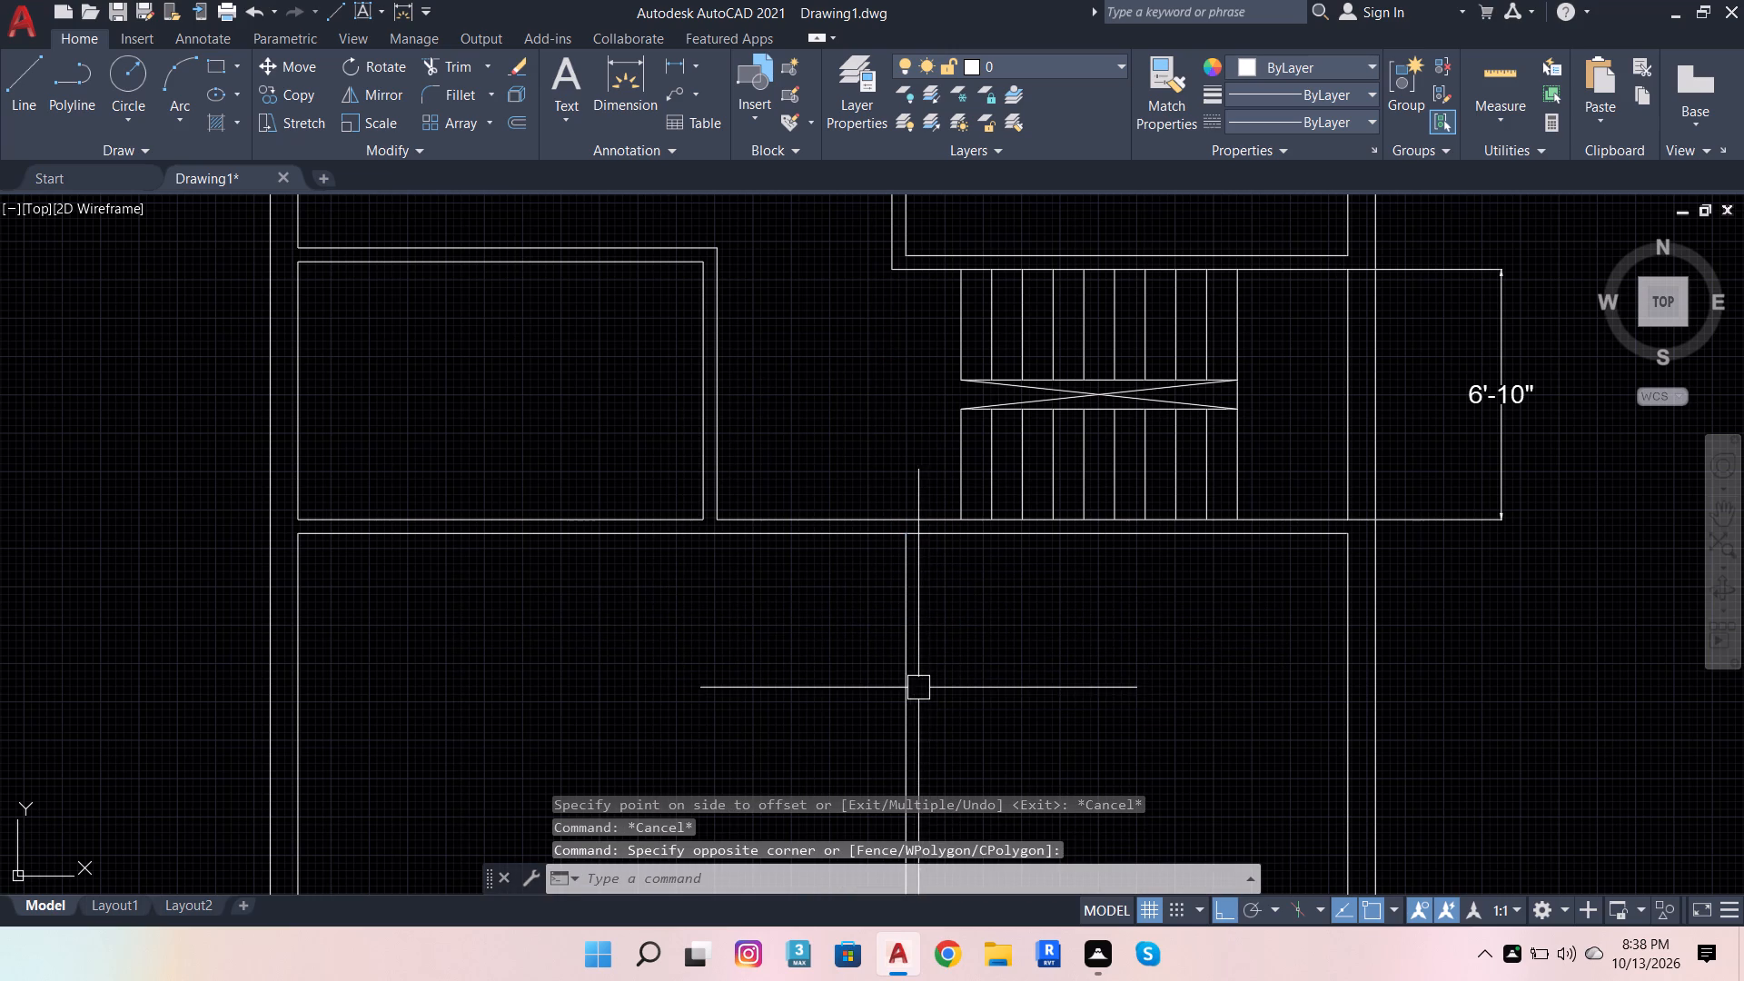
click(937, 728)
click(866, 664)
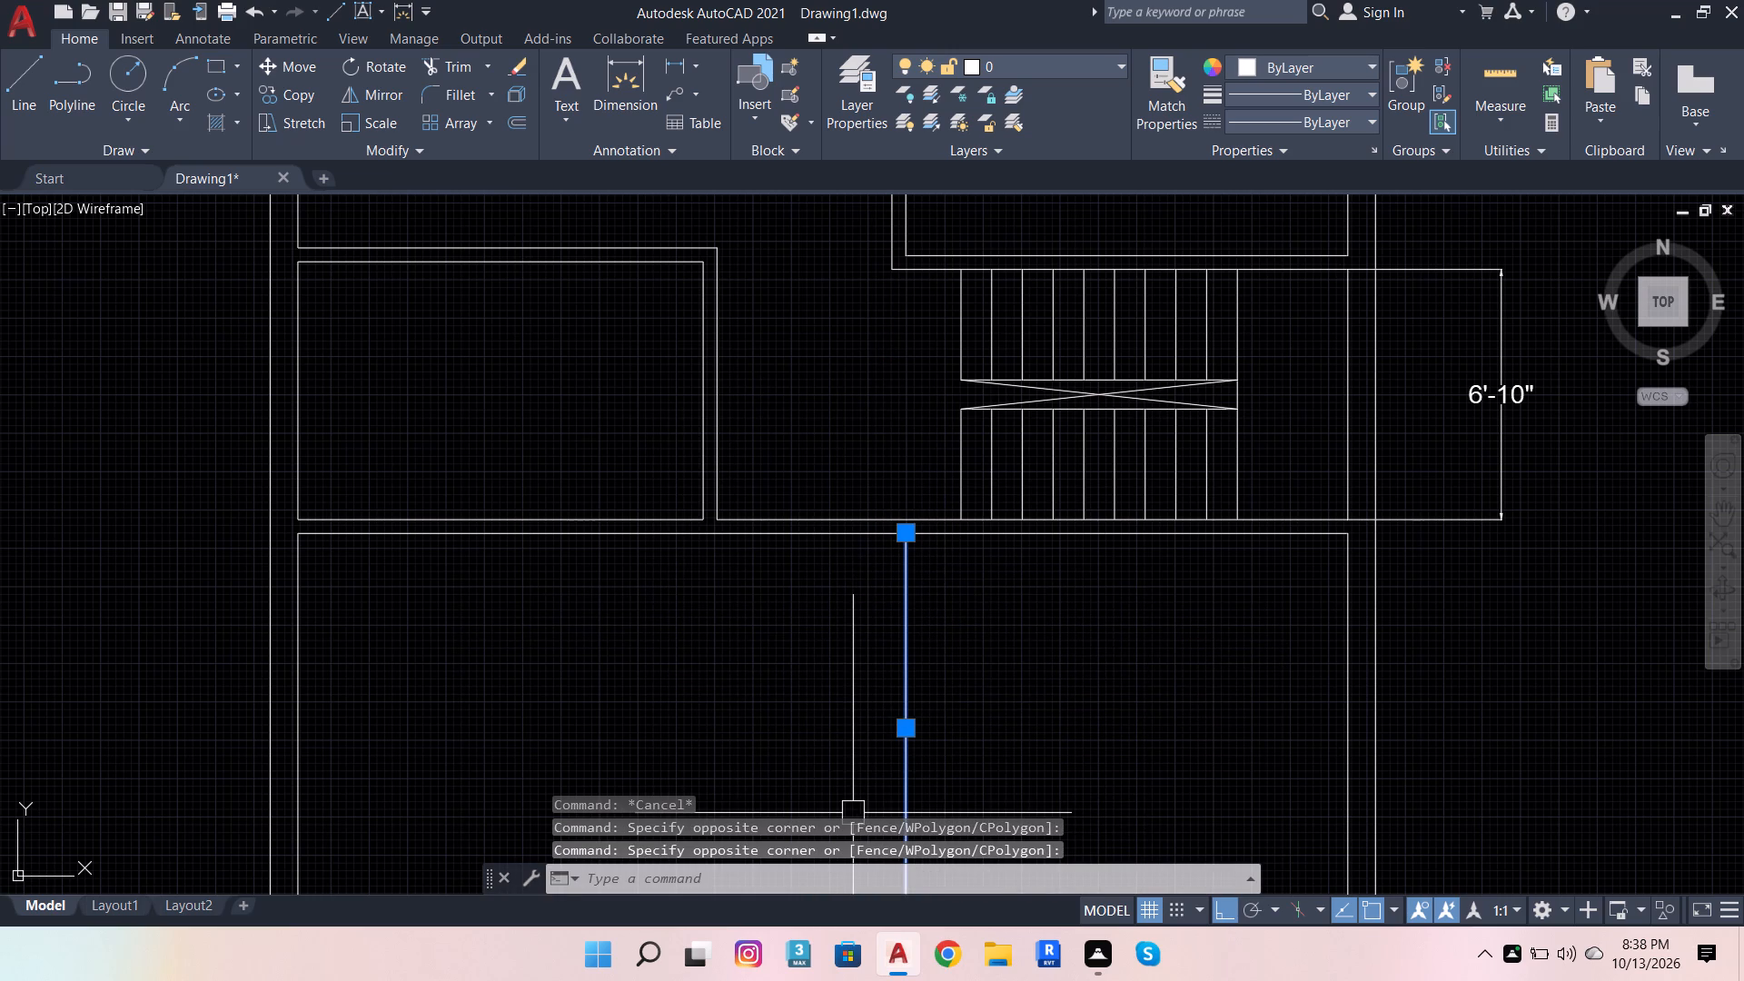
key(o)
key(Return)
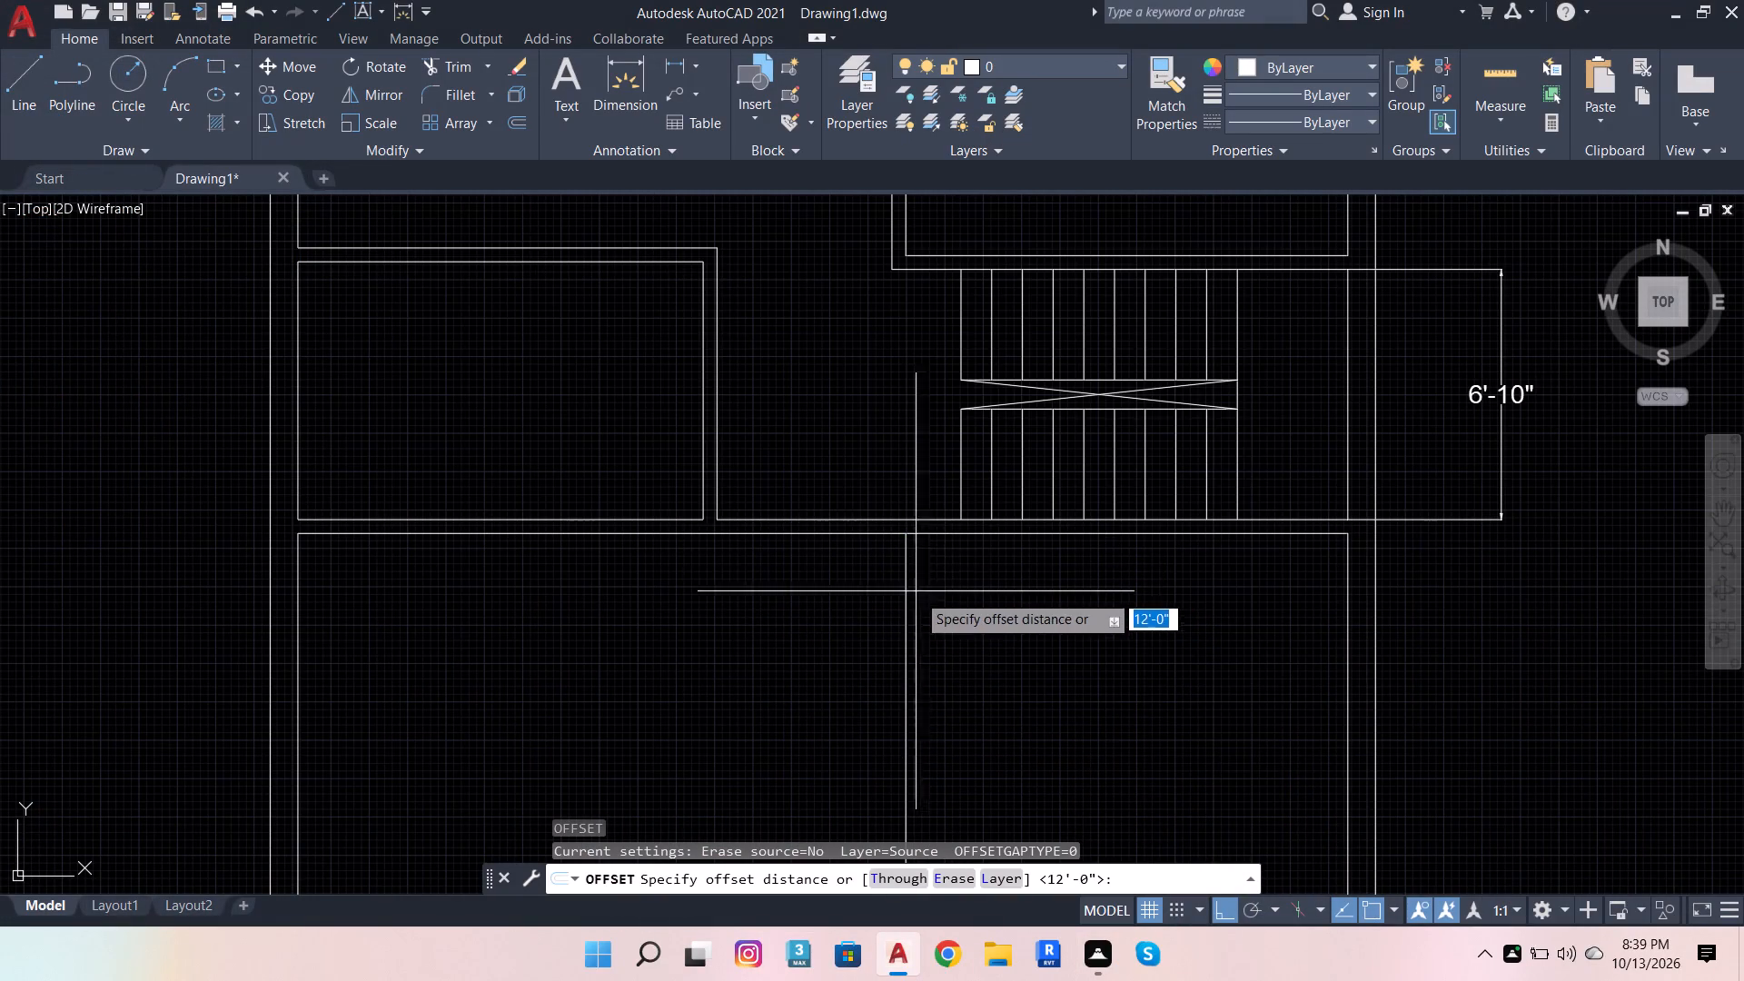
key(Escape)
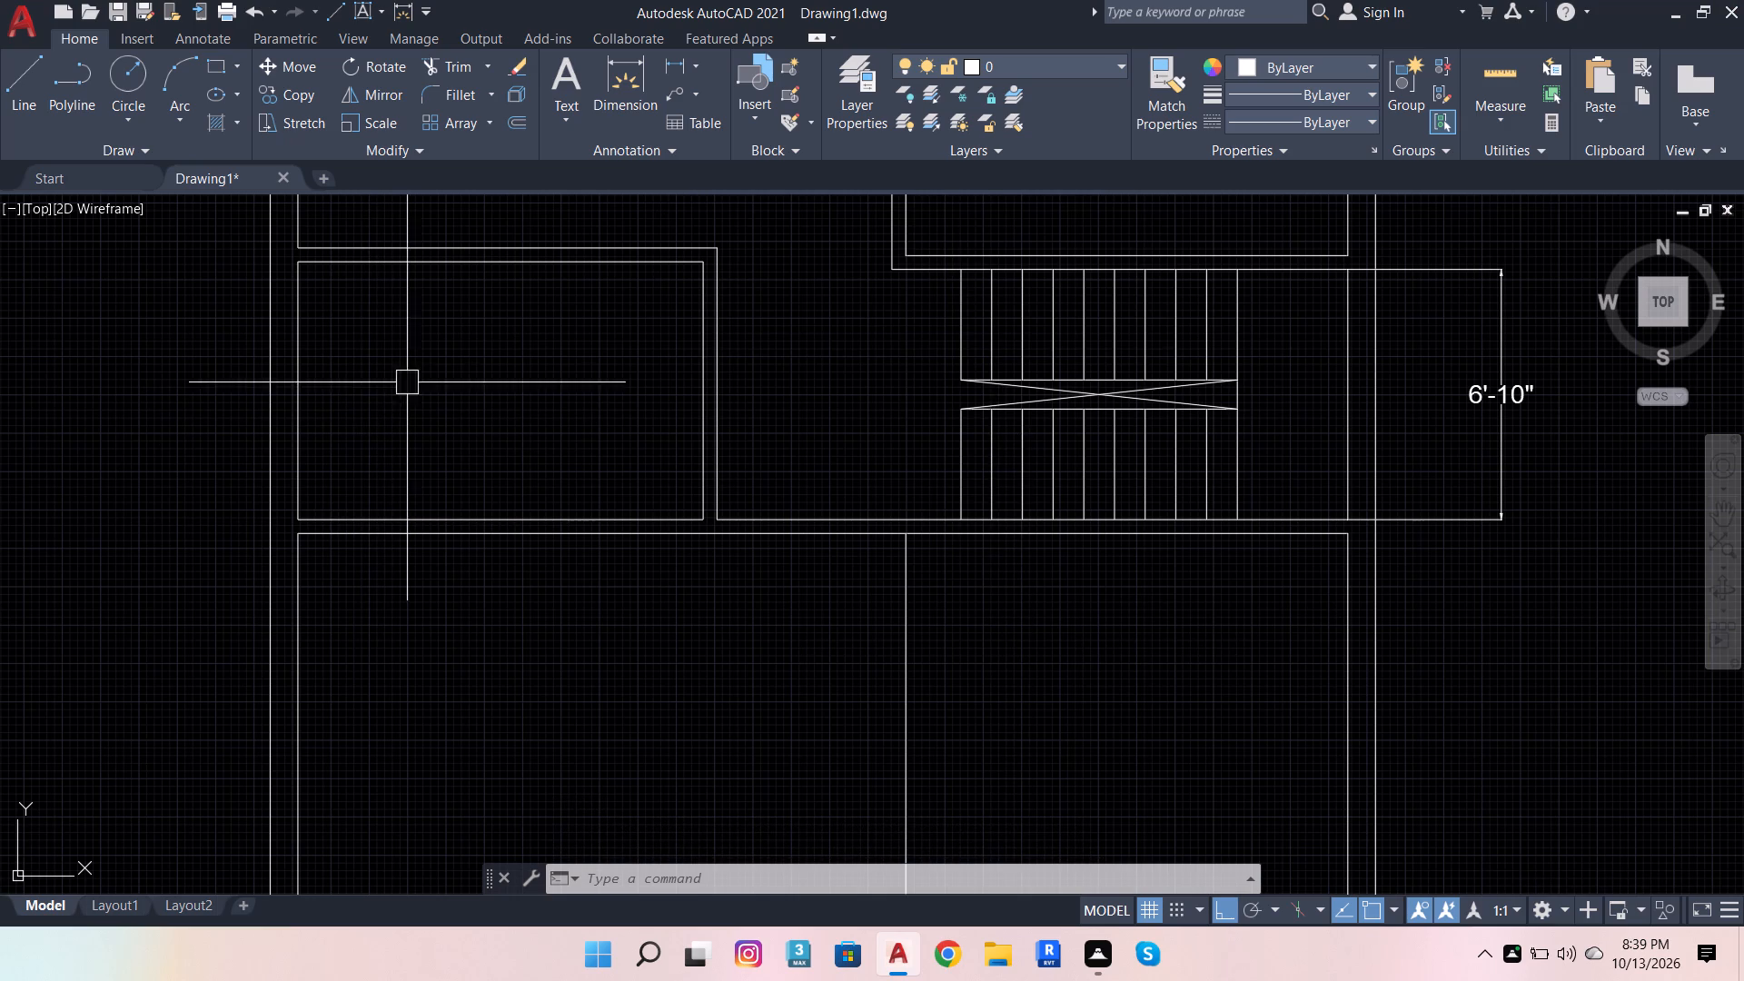
Offset the guest room's side line 4.5" to the left to form the partition between the two bottom rooms.
click(911, 565)
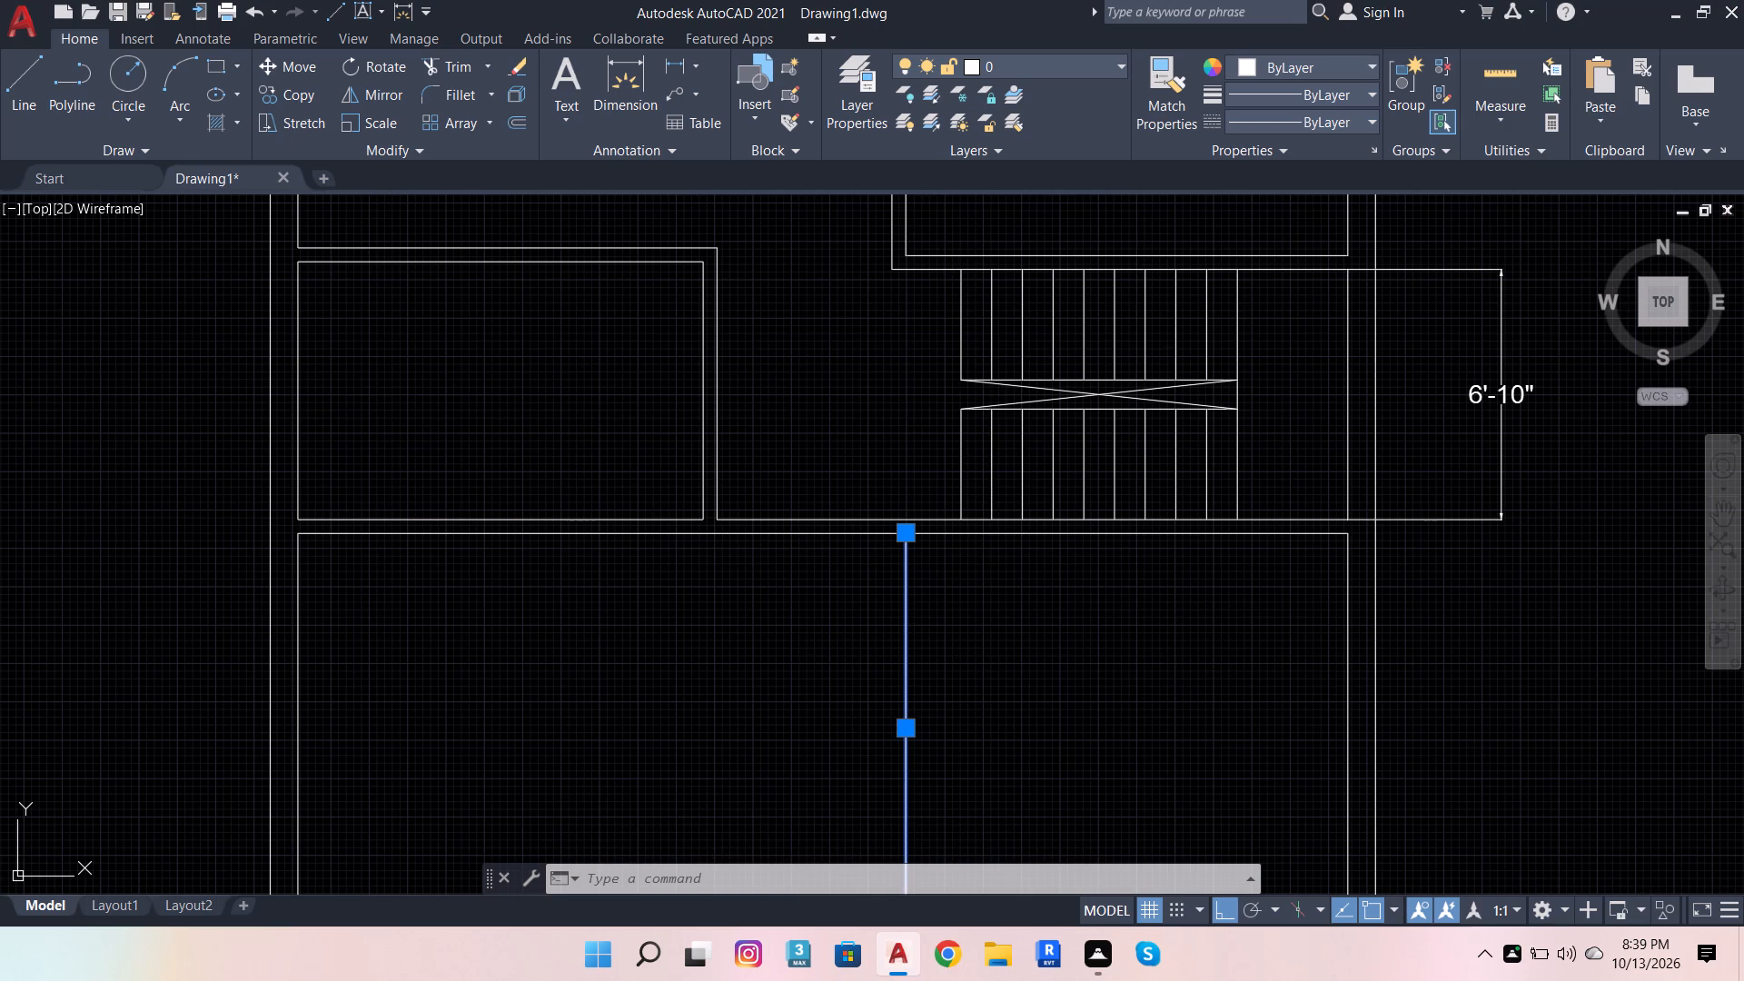
key(o)
key(Return)
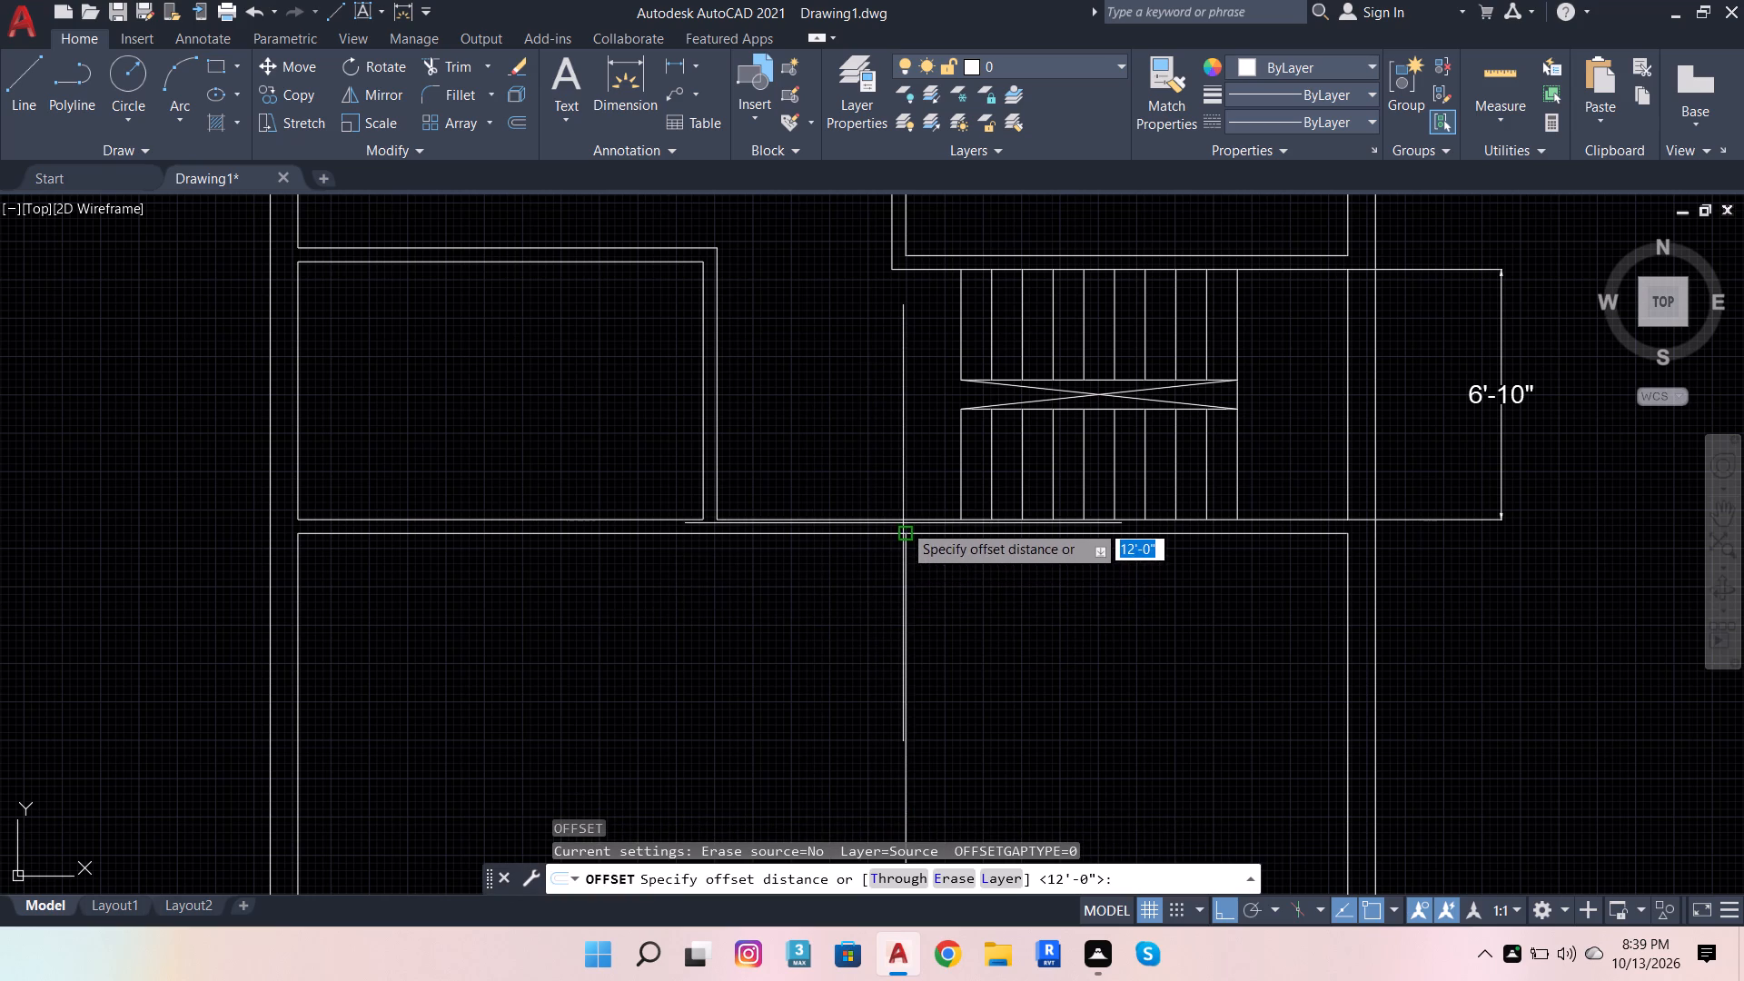
click(902, 533)
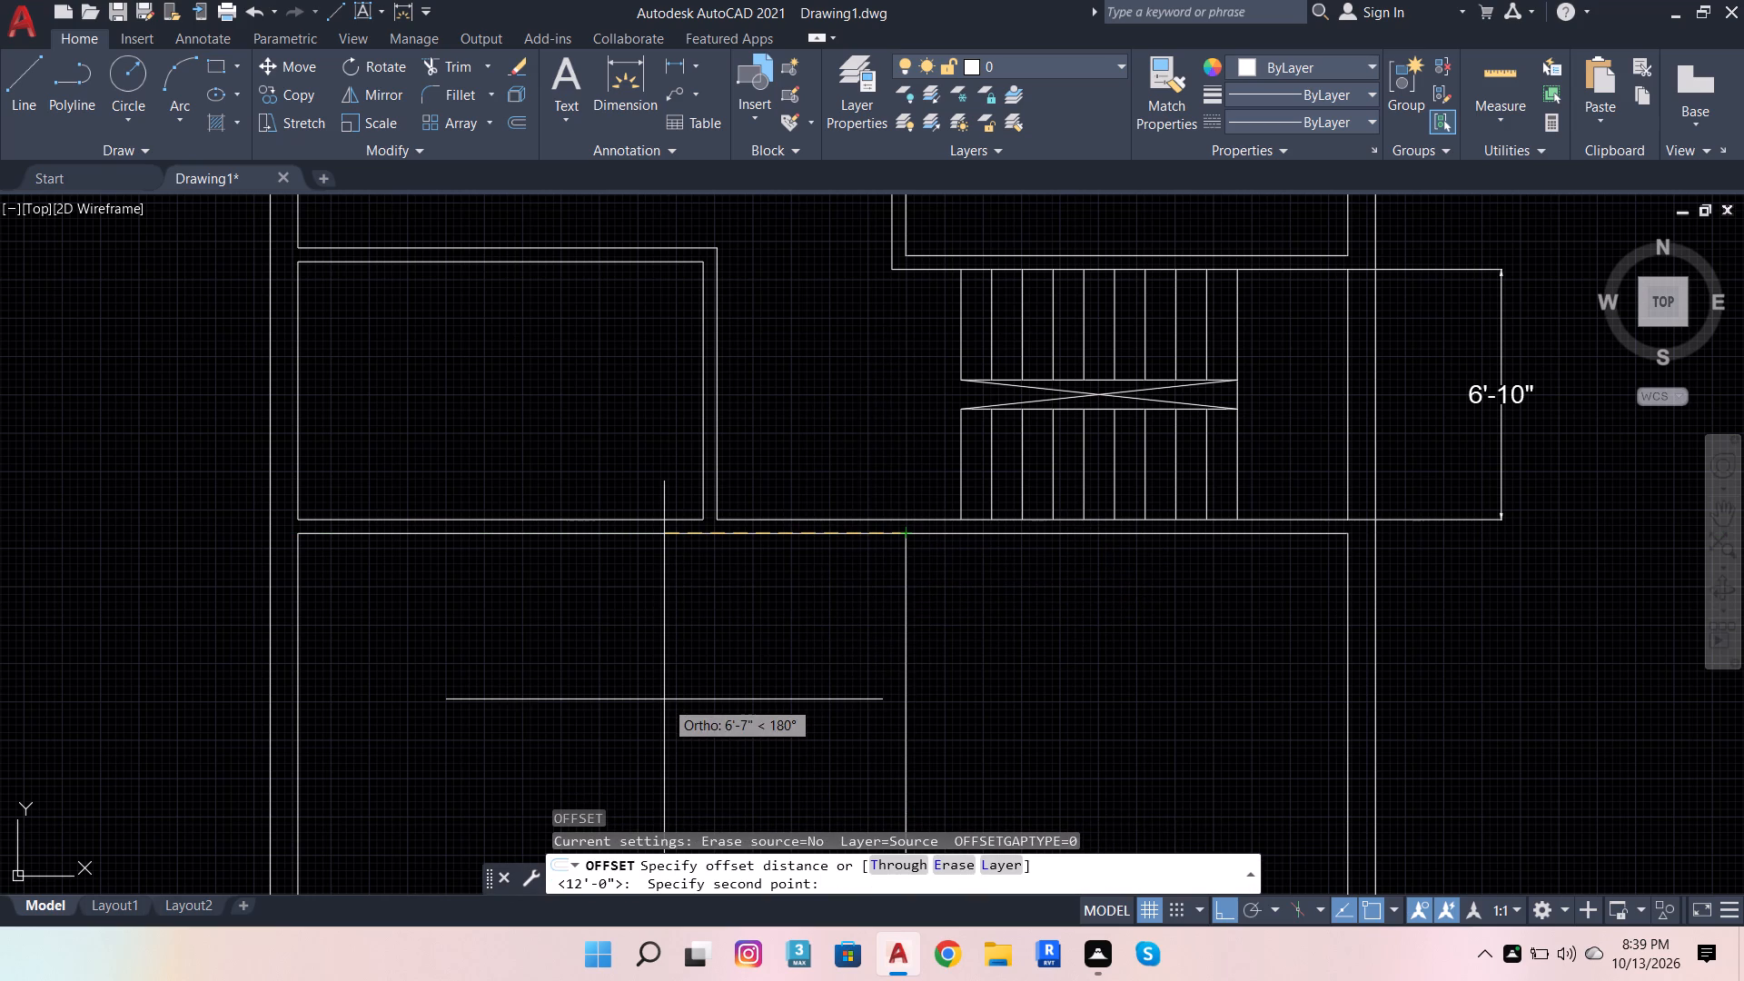
text(4.)
key(5)
key(Return)
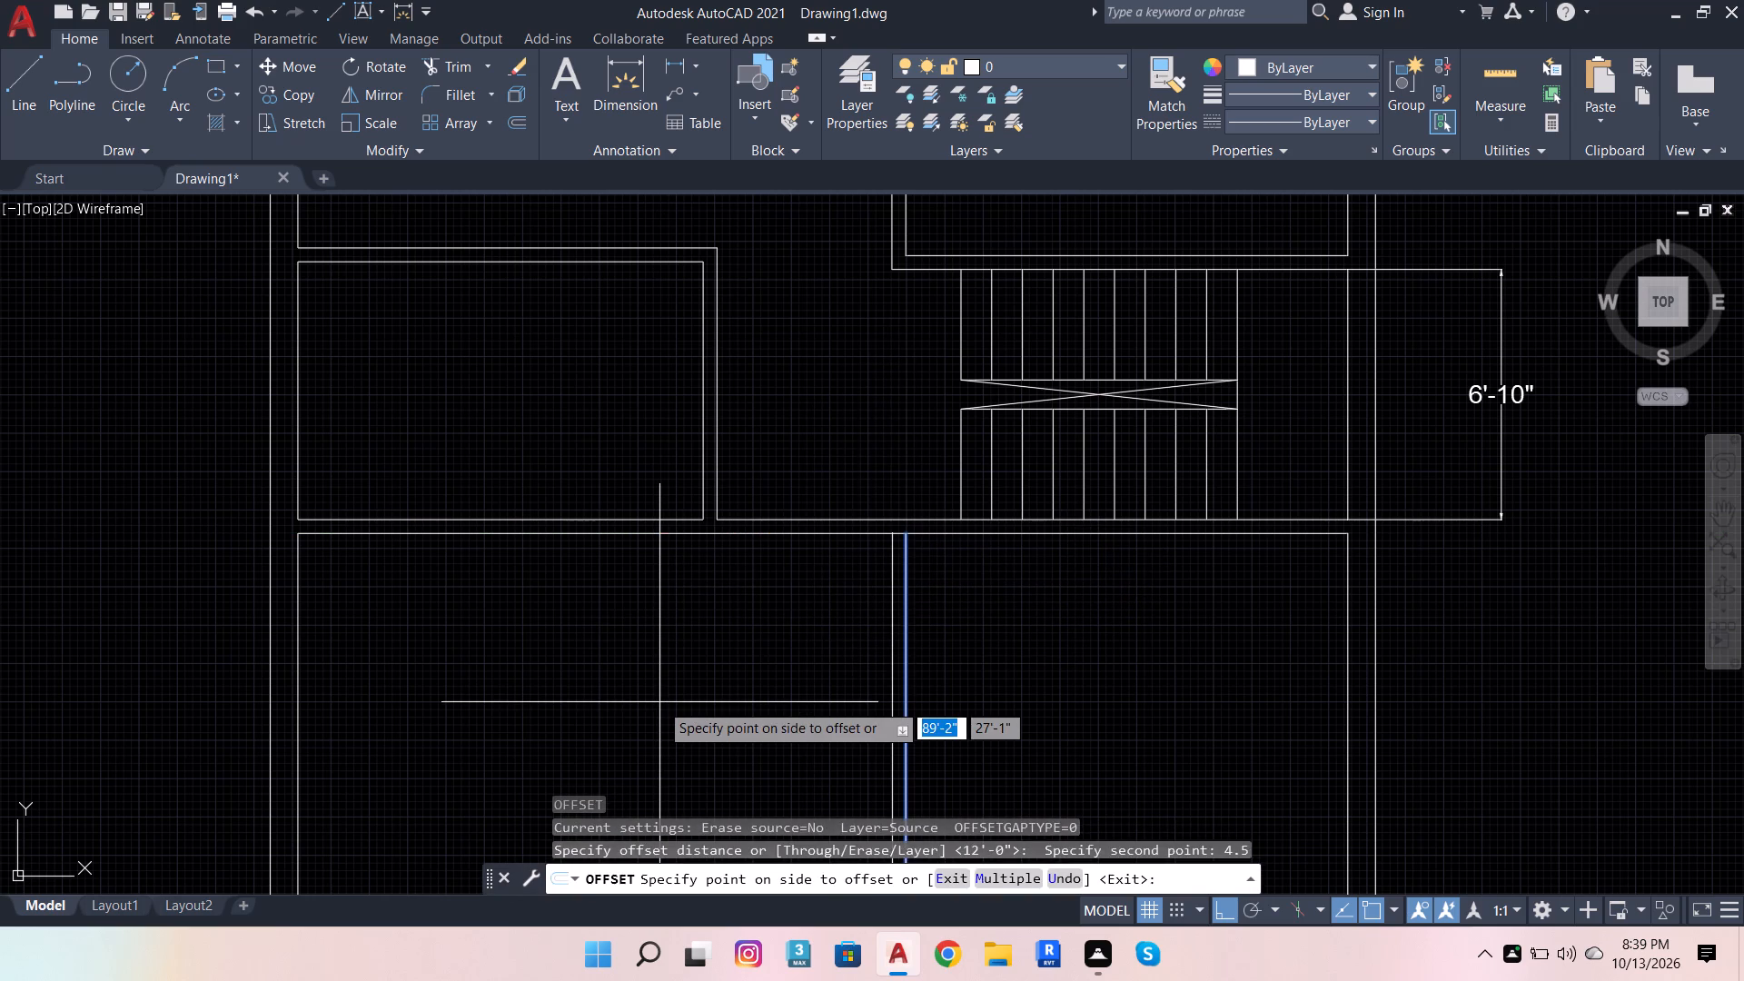
click(659, 702)
Trim the short wall-line segments between the new partition's two lines at its upper and lower ends.
click(433, 61)
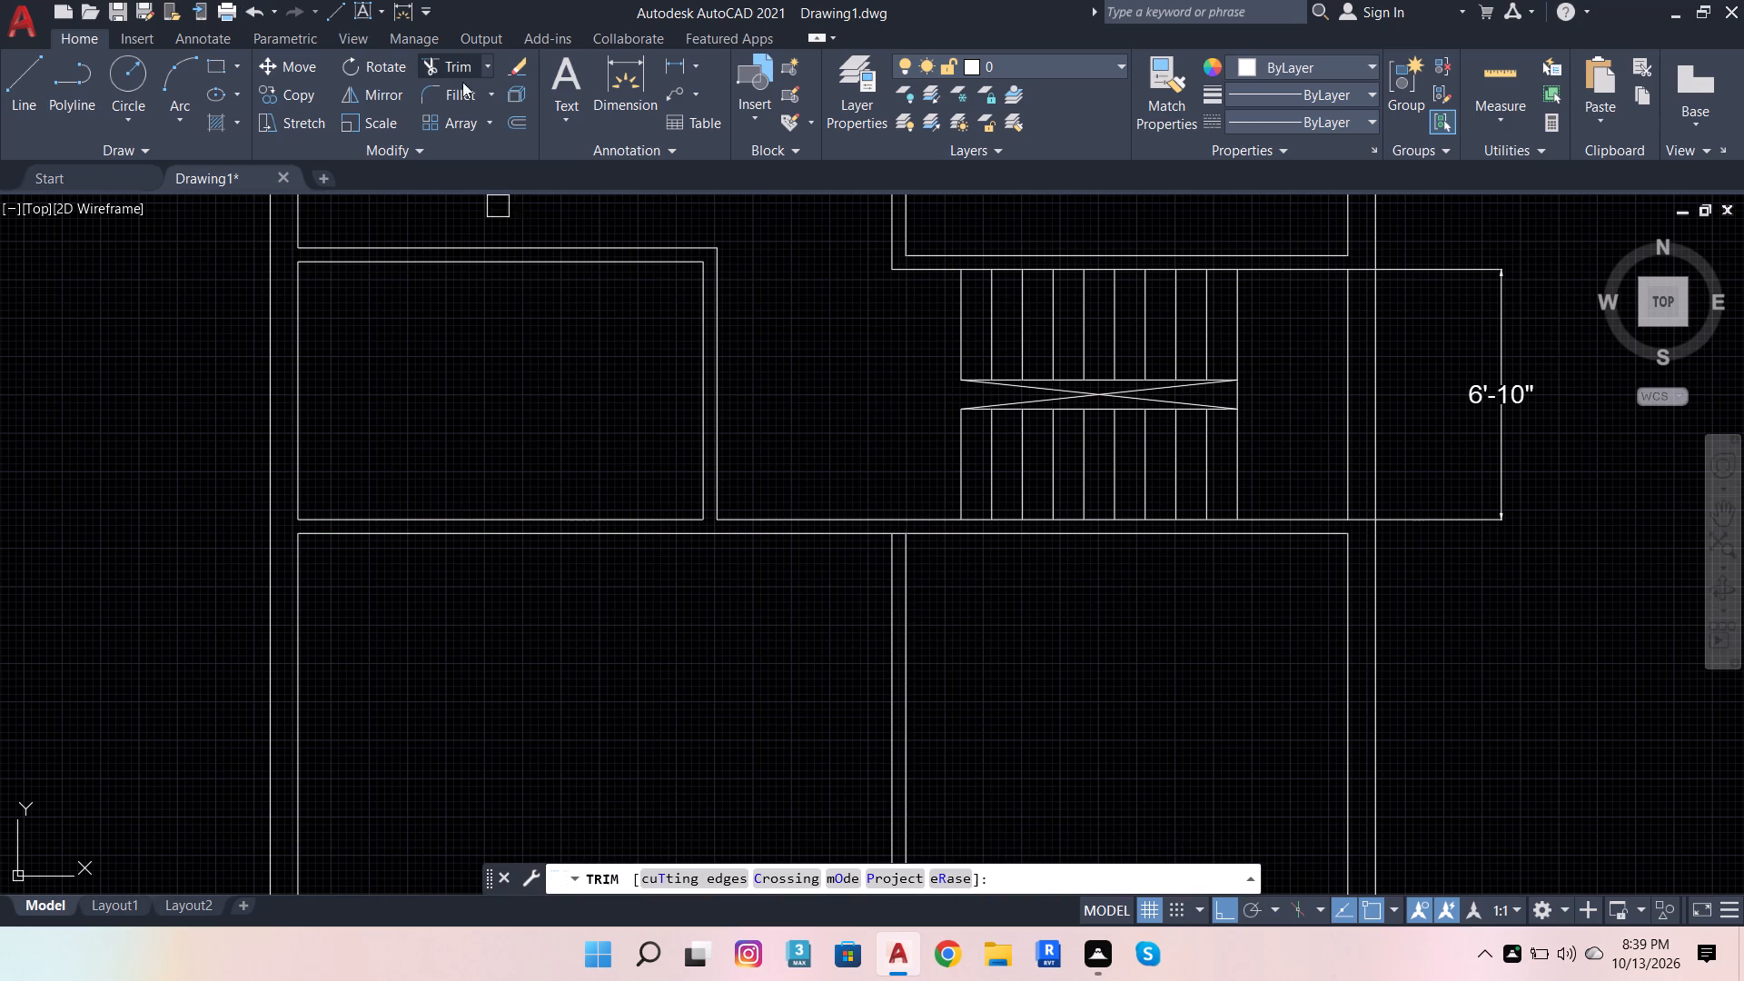
scroll(845, 504, up, 3)
click(1043, 602)
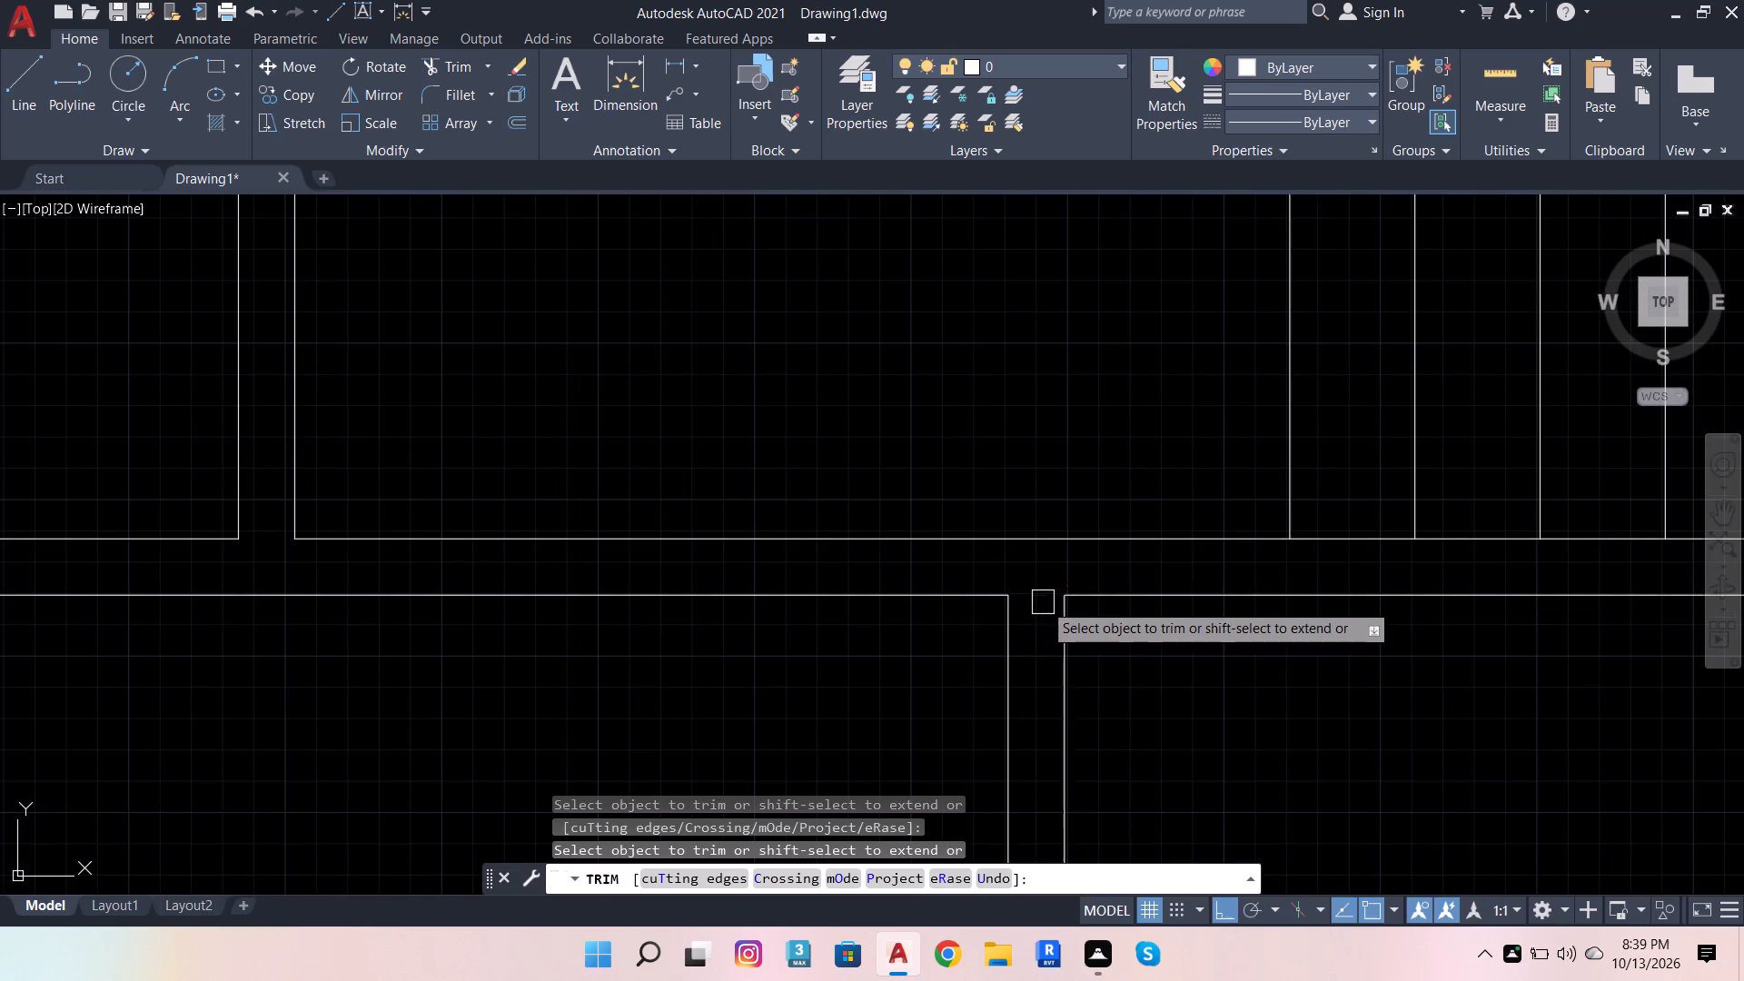
scroll(914, 538, down, 5)
scroll(941, 688, up, 4)
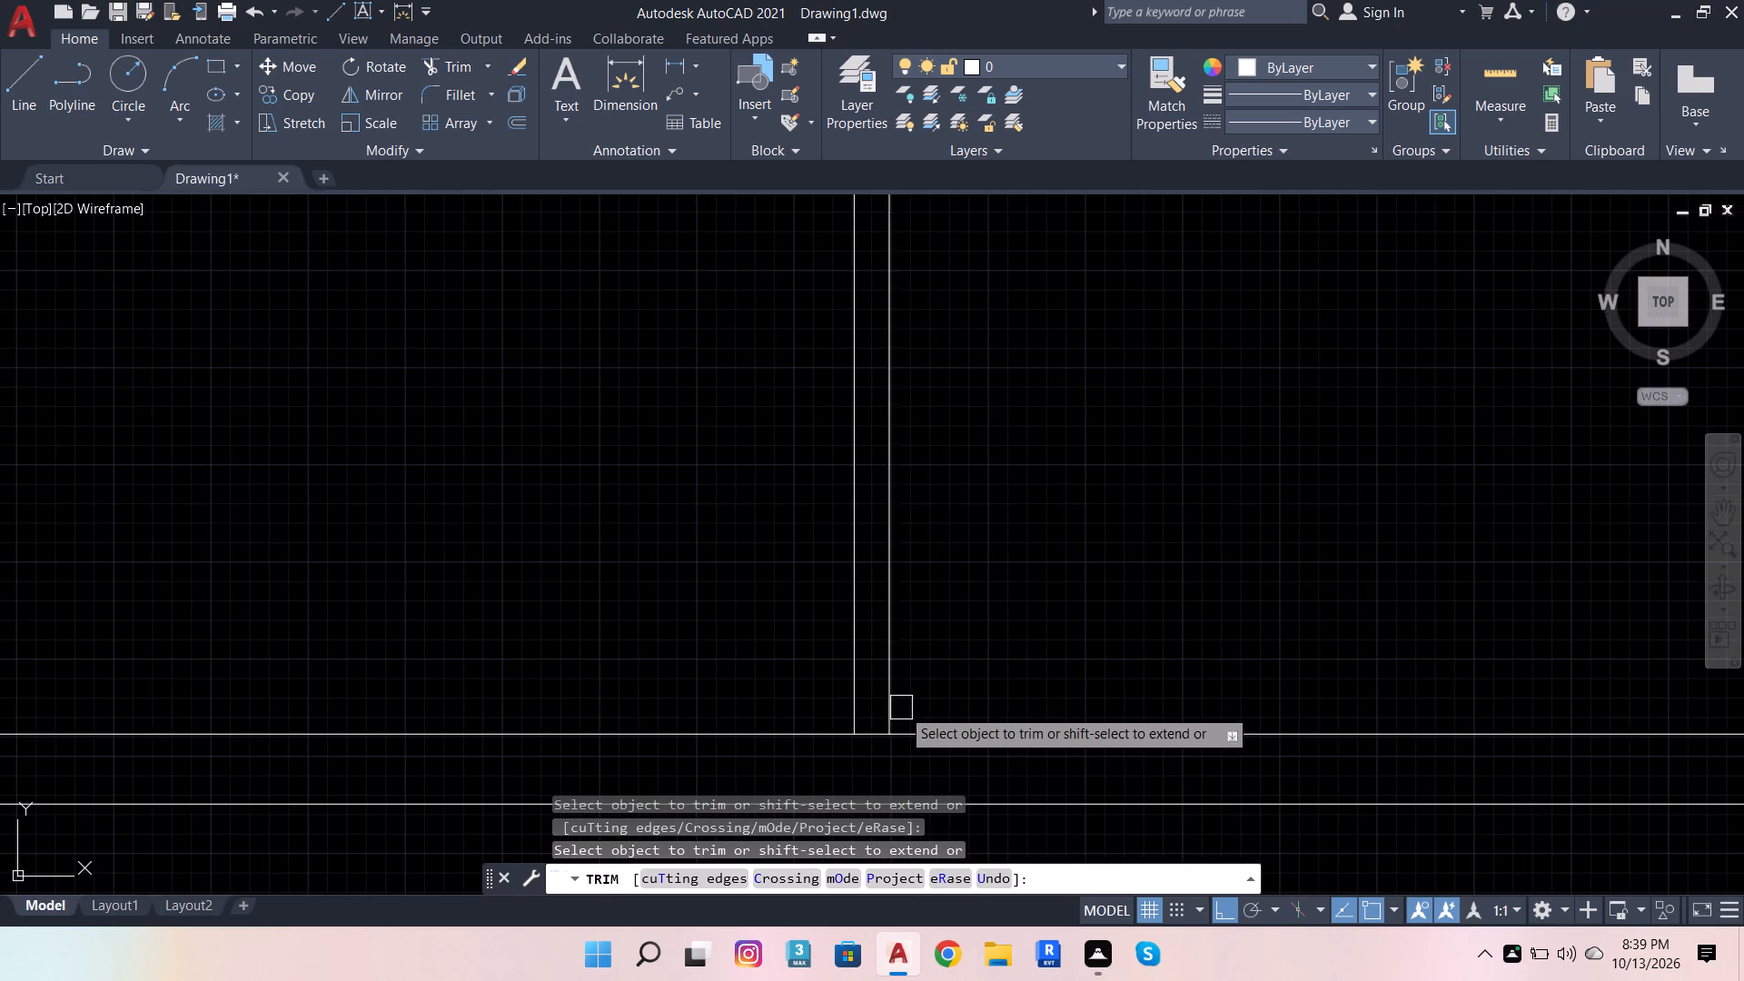
click(865, 743)
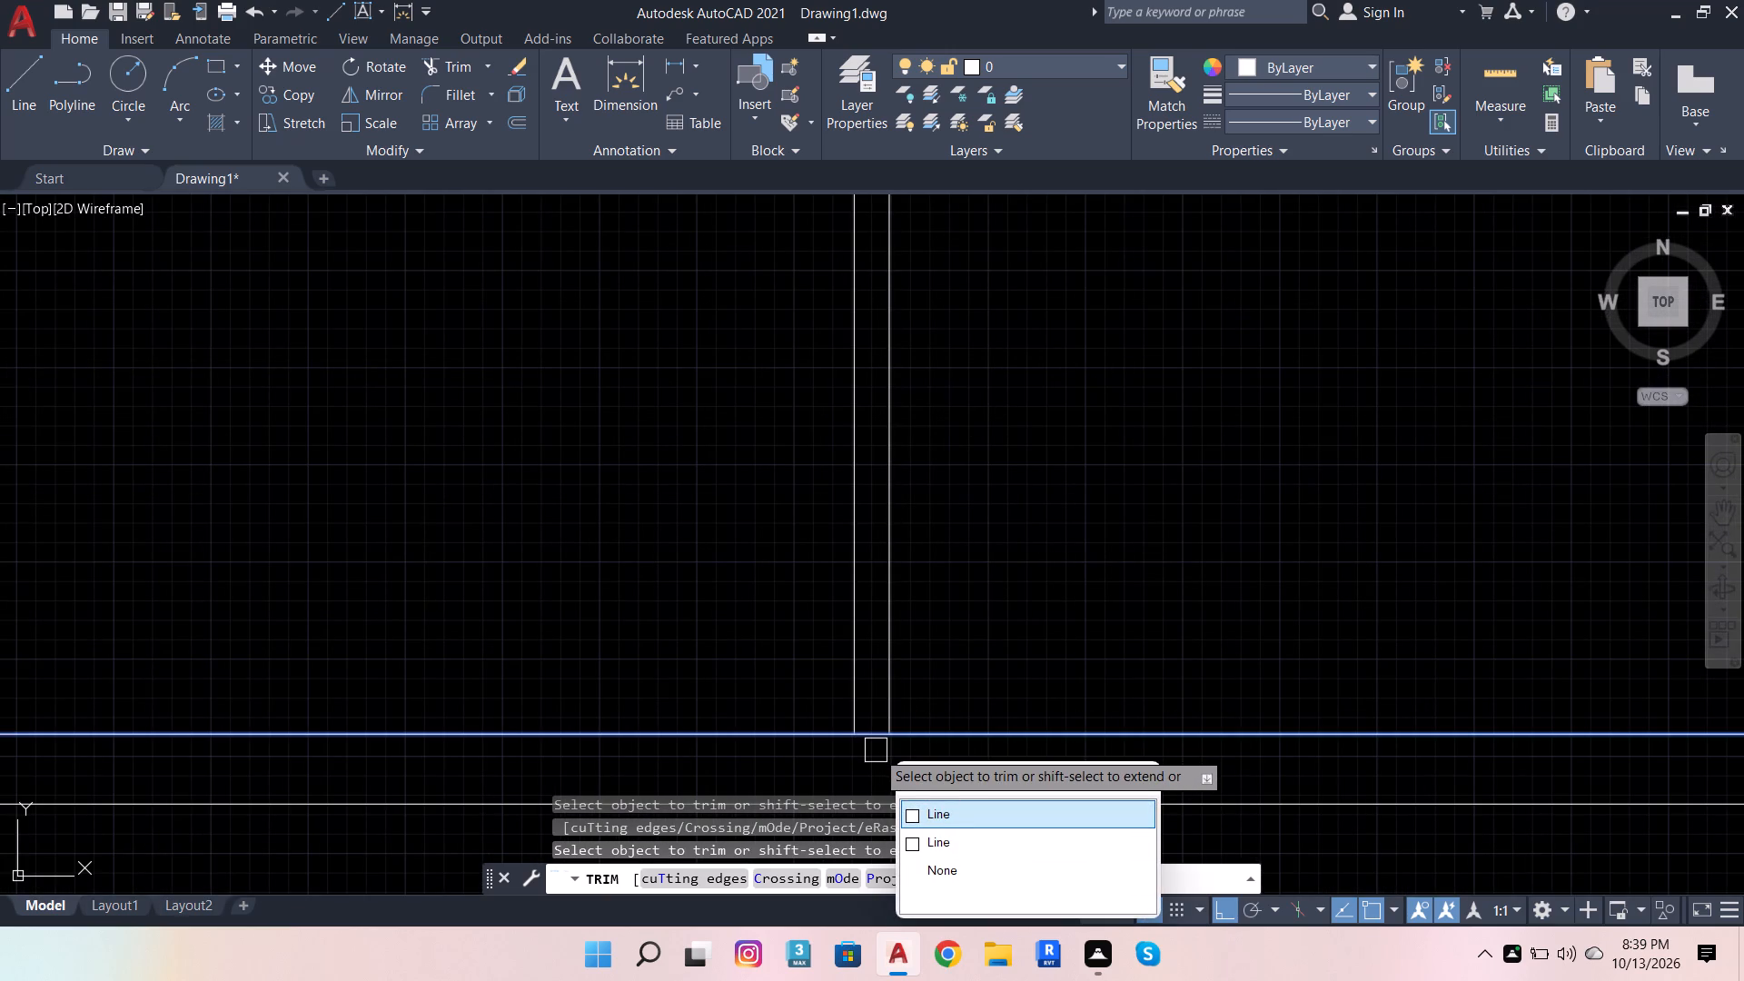
click(876, 741)
scroll(878, 737, down, 1)
click(876, 738)
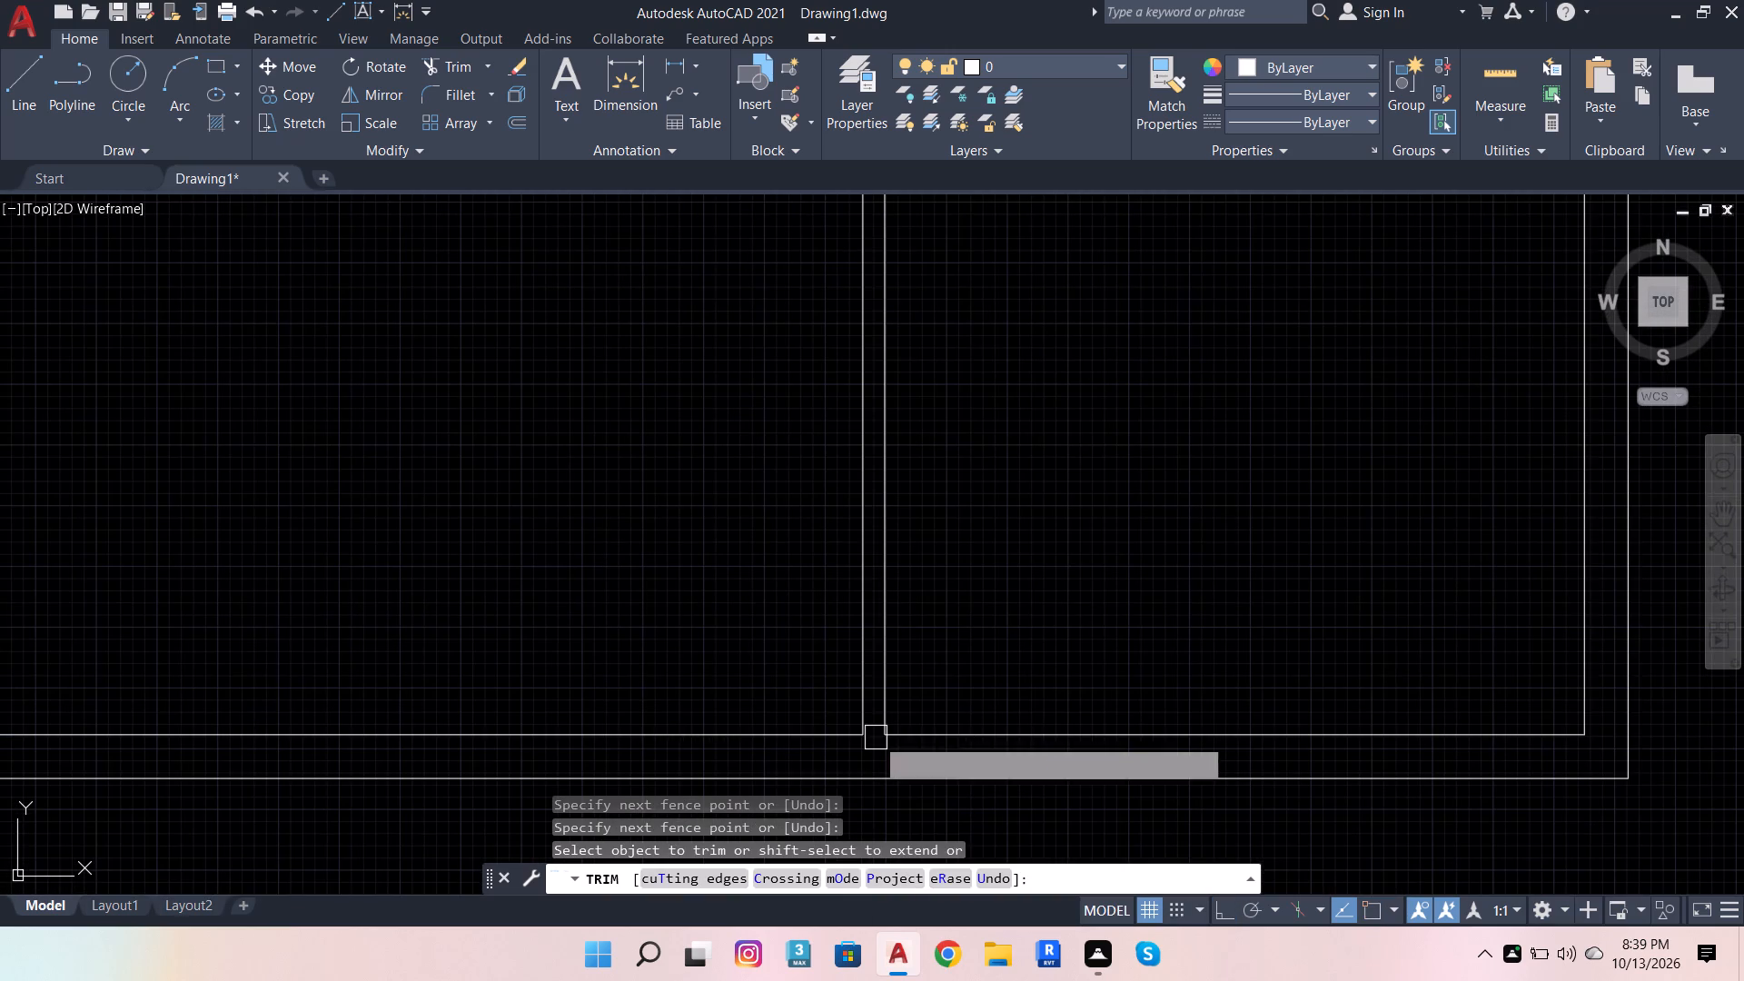
scroll(896, 762, down, 1)
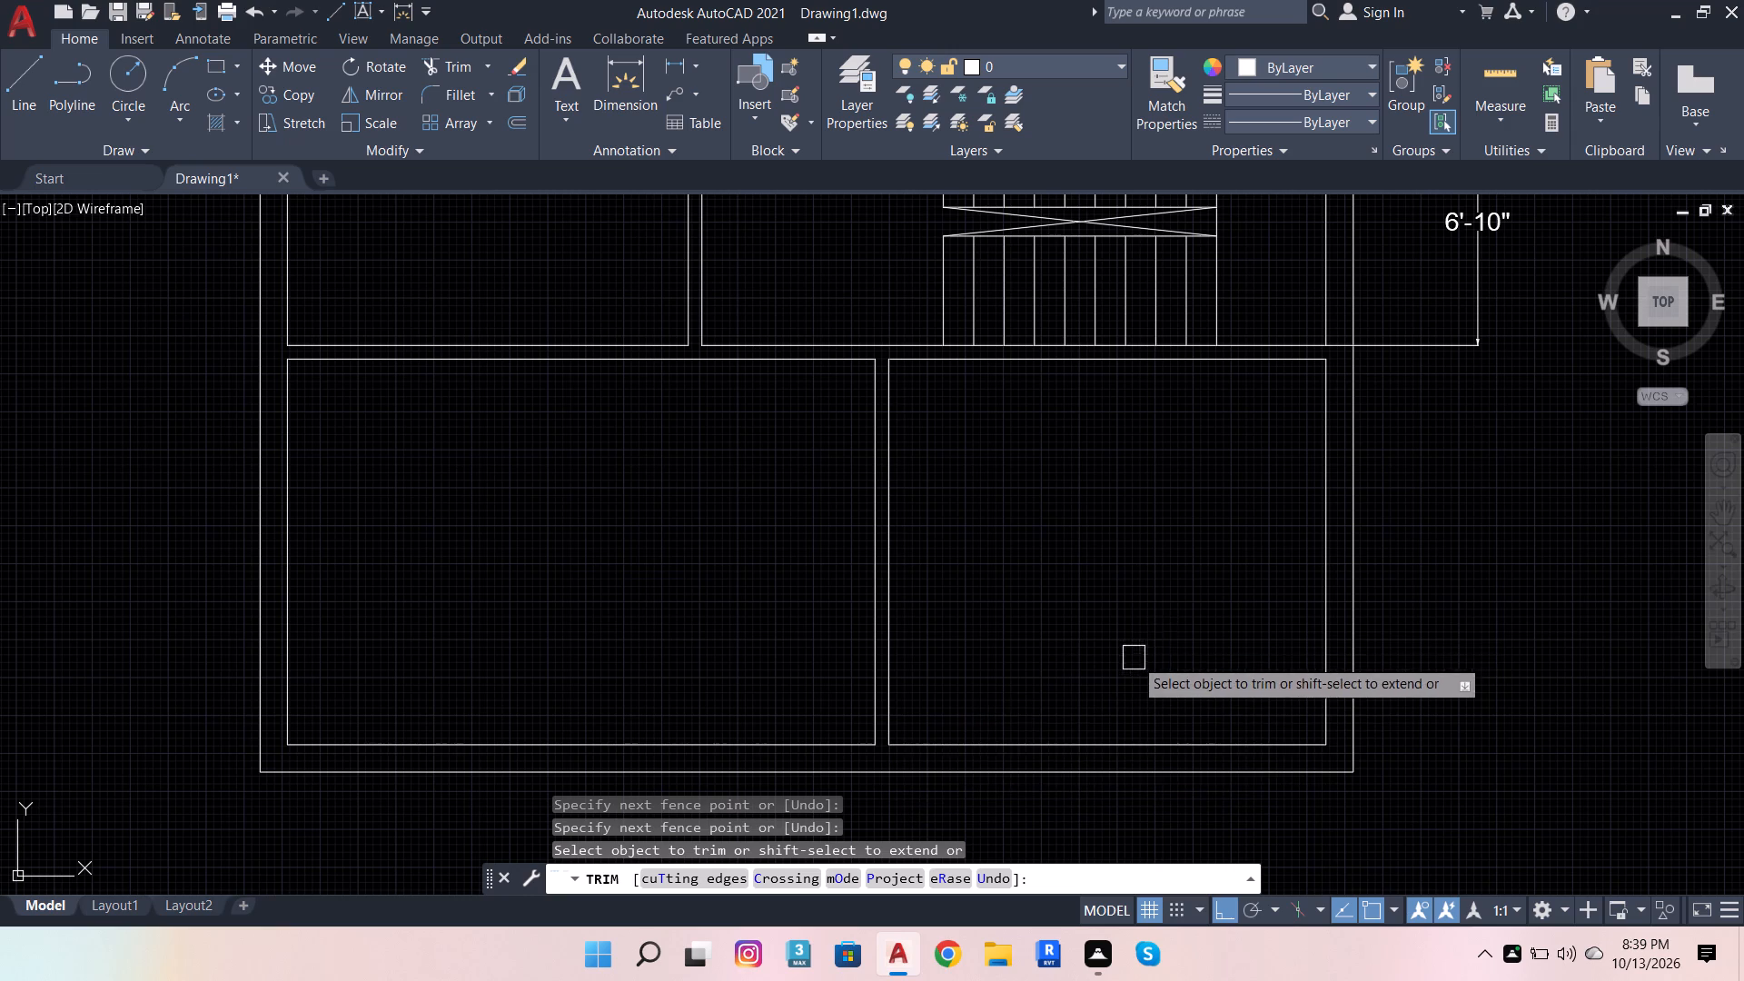
scroll(1102, 689, down, 1)
scroll(768, 617, down, 1)
scroll(883, 550, down, 1)
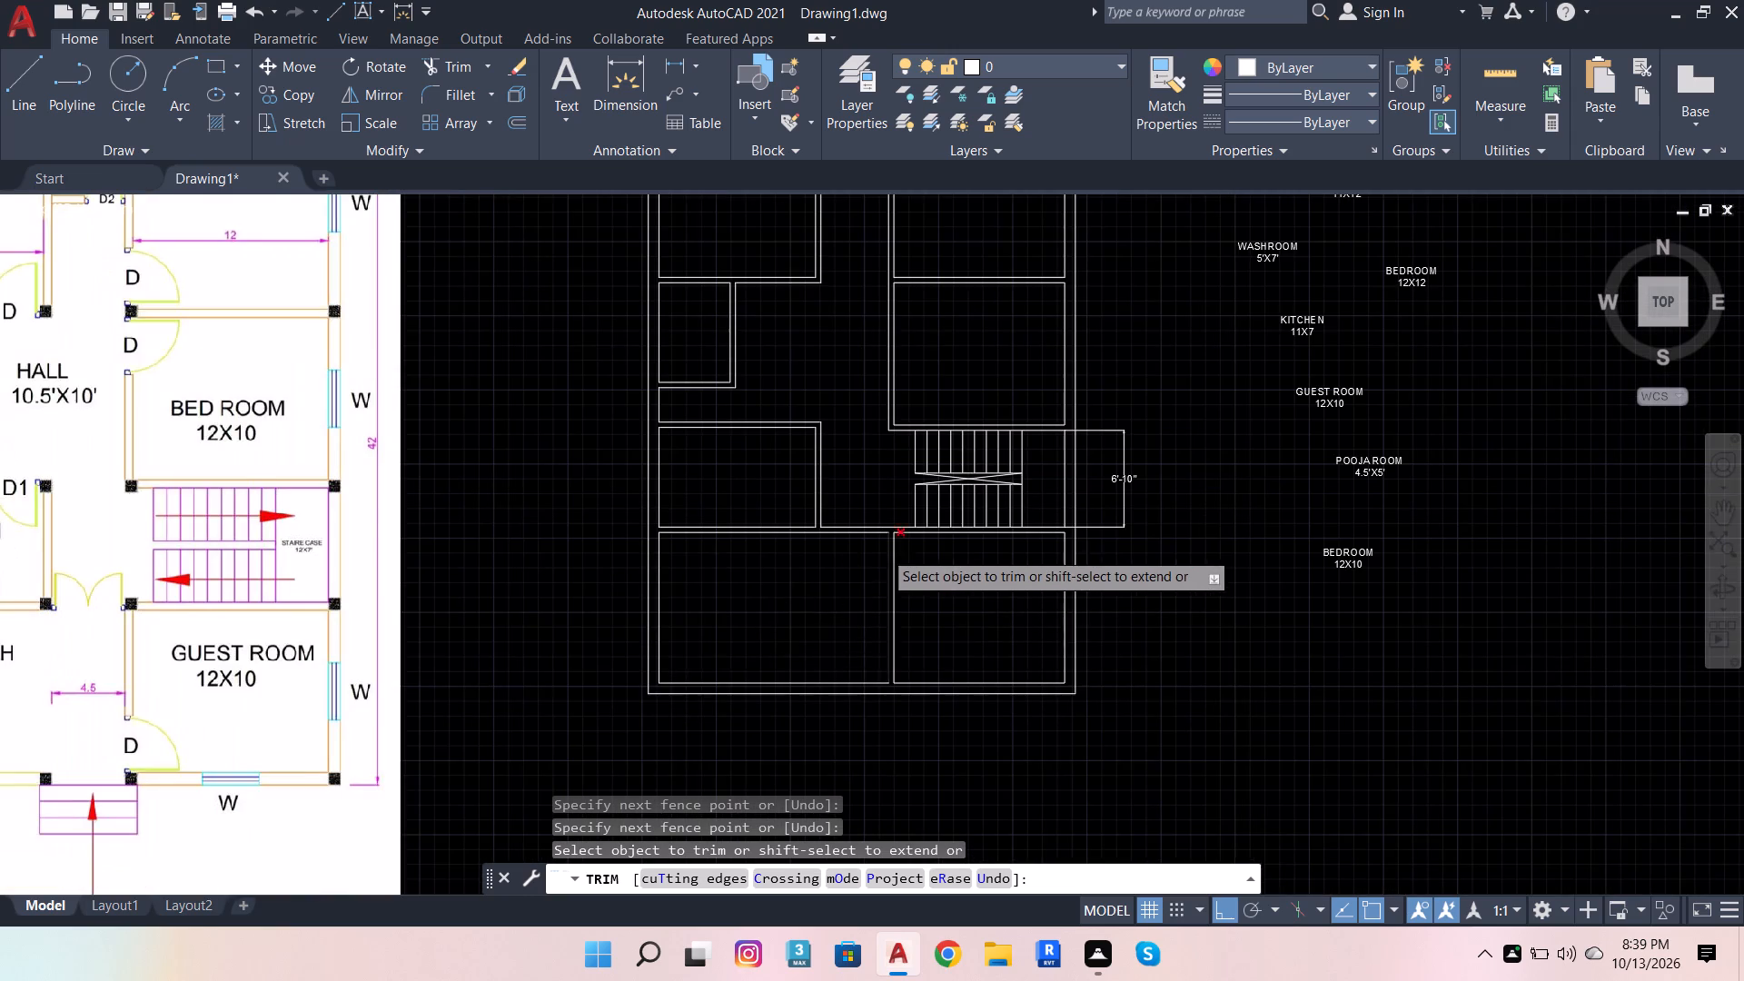
key(Escape)
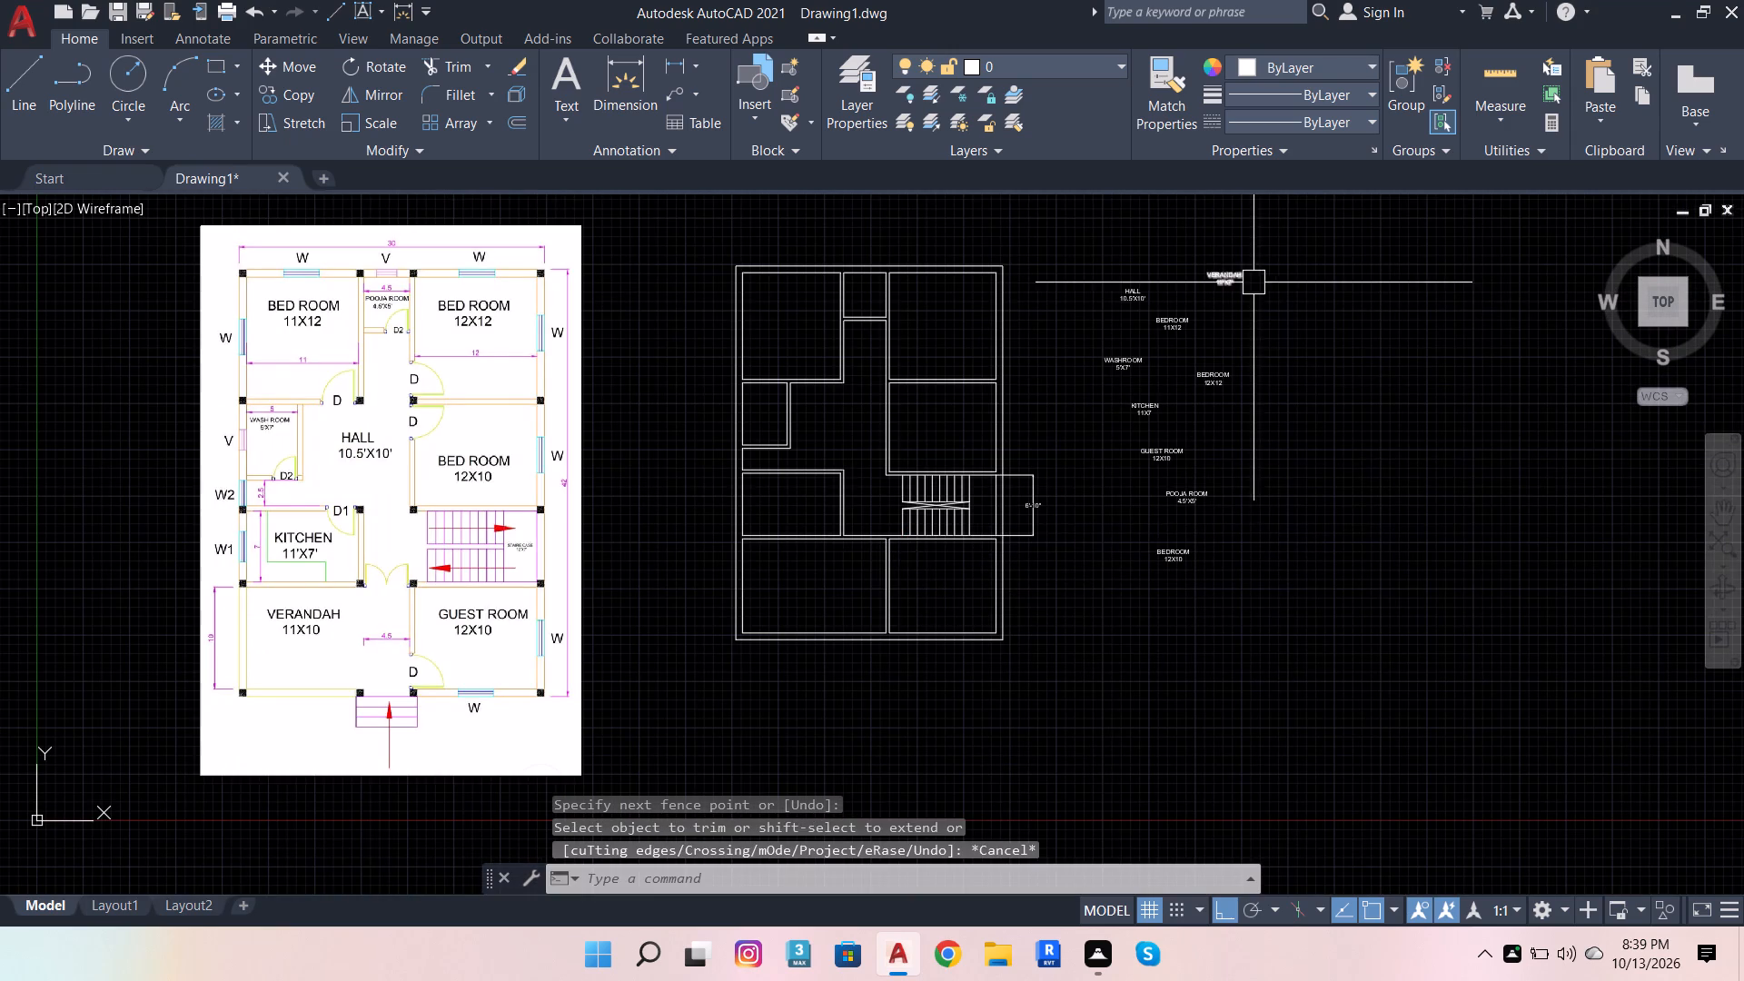
Move the VERANDAH label, with Ortho off, into the middle of the plan's bottom-left room.
scroll(1233, 244, up, 1)
click(1237, 283)
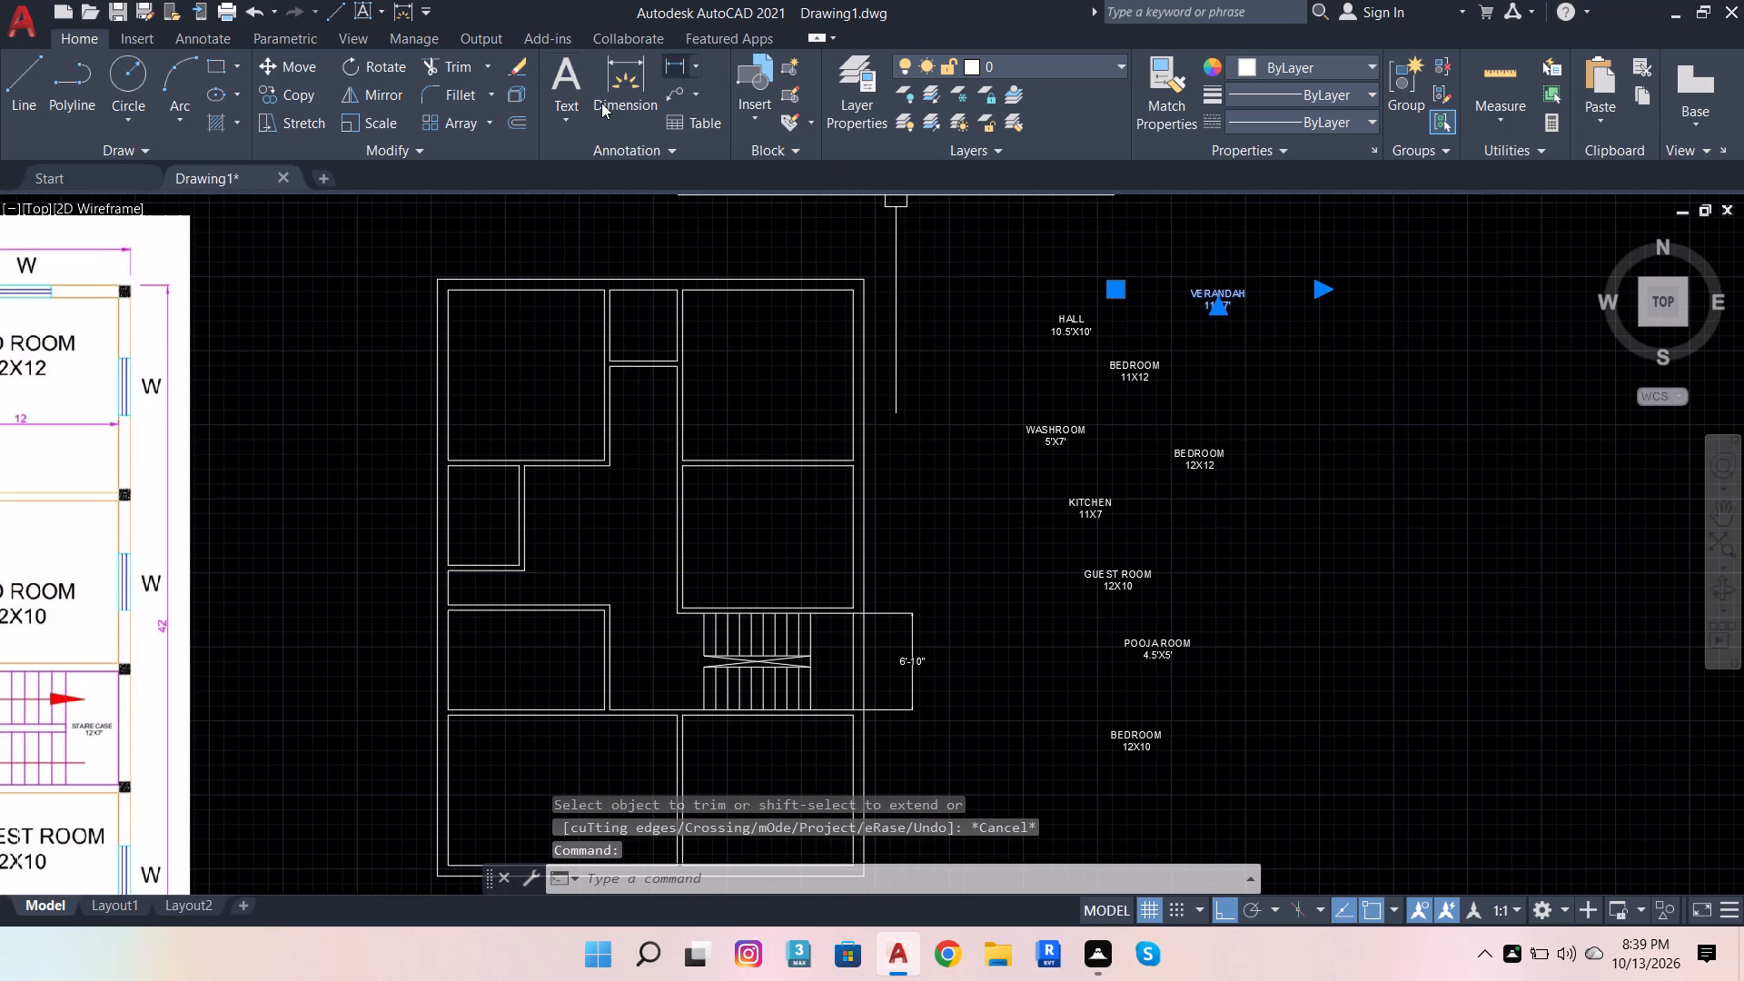
click(271, 71)
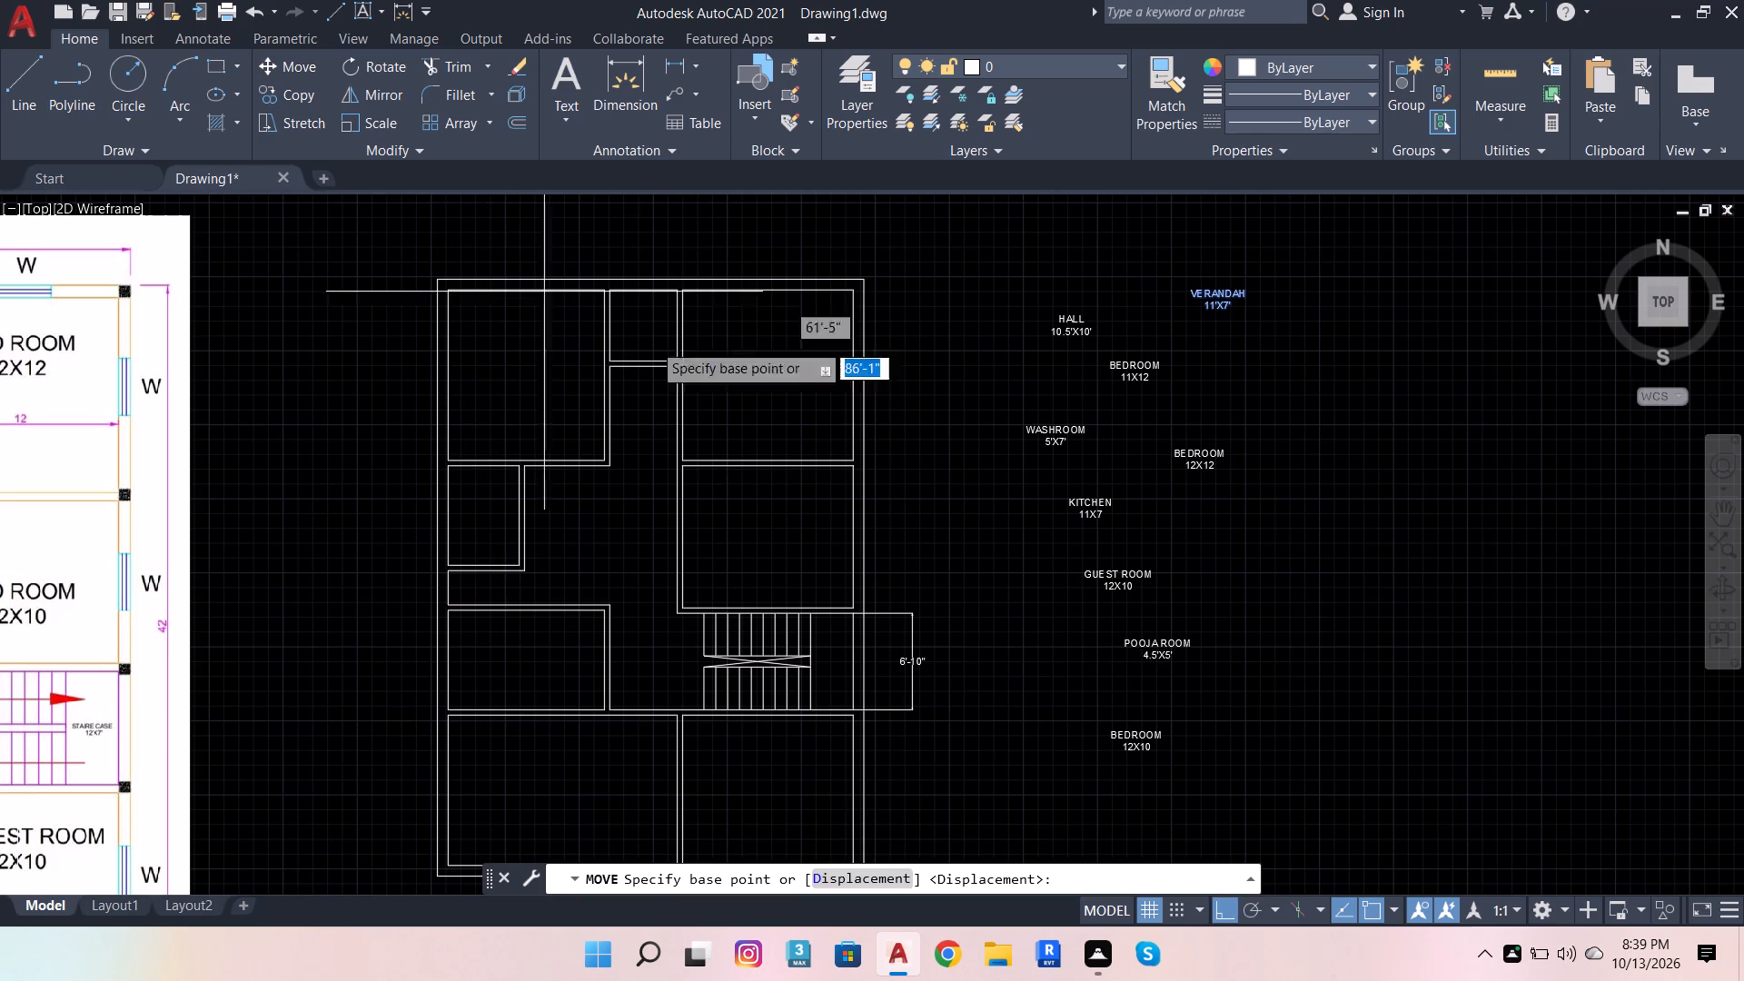
click(1226, 923)
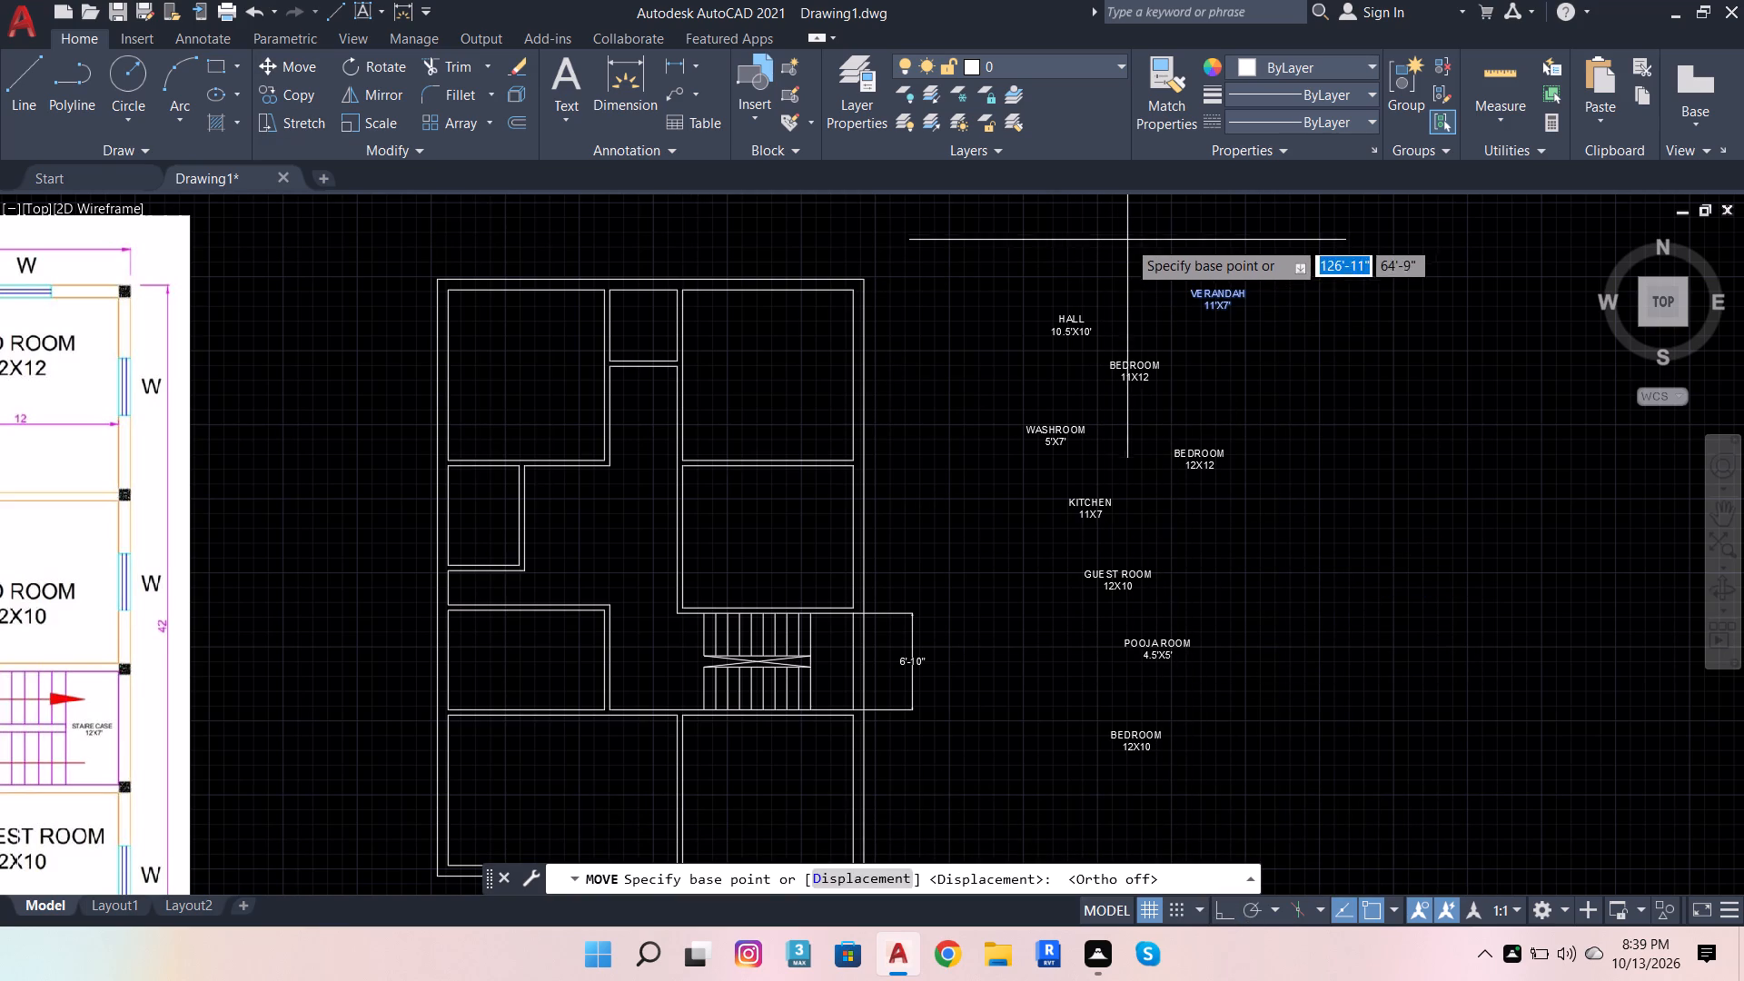
click(1215, 290)
scroll(585, 745, down, 1)
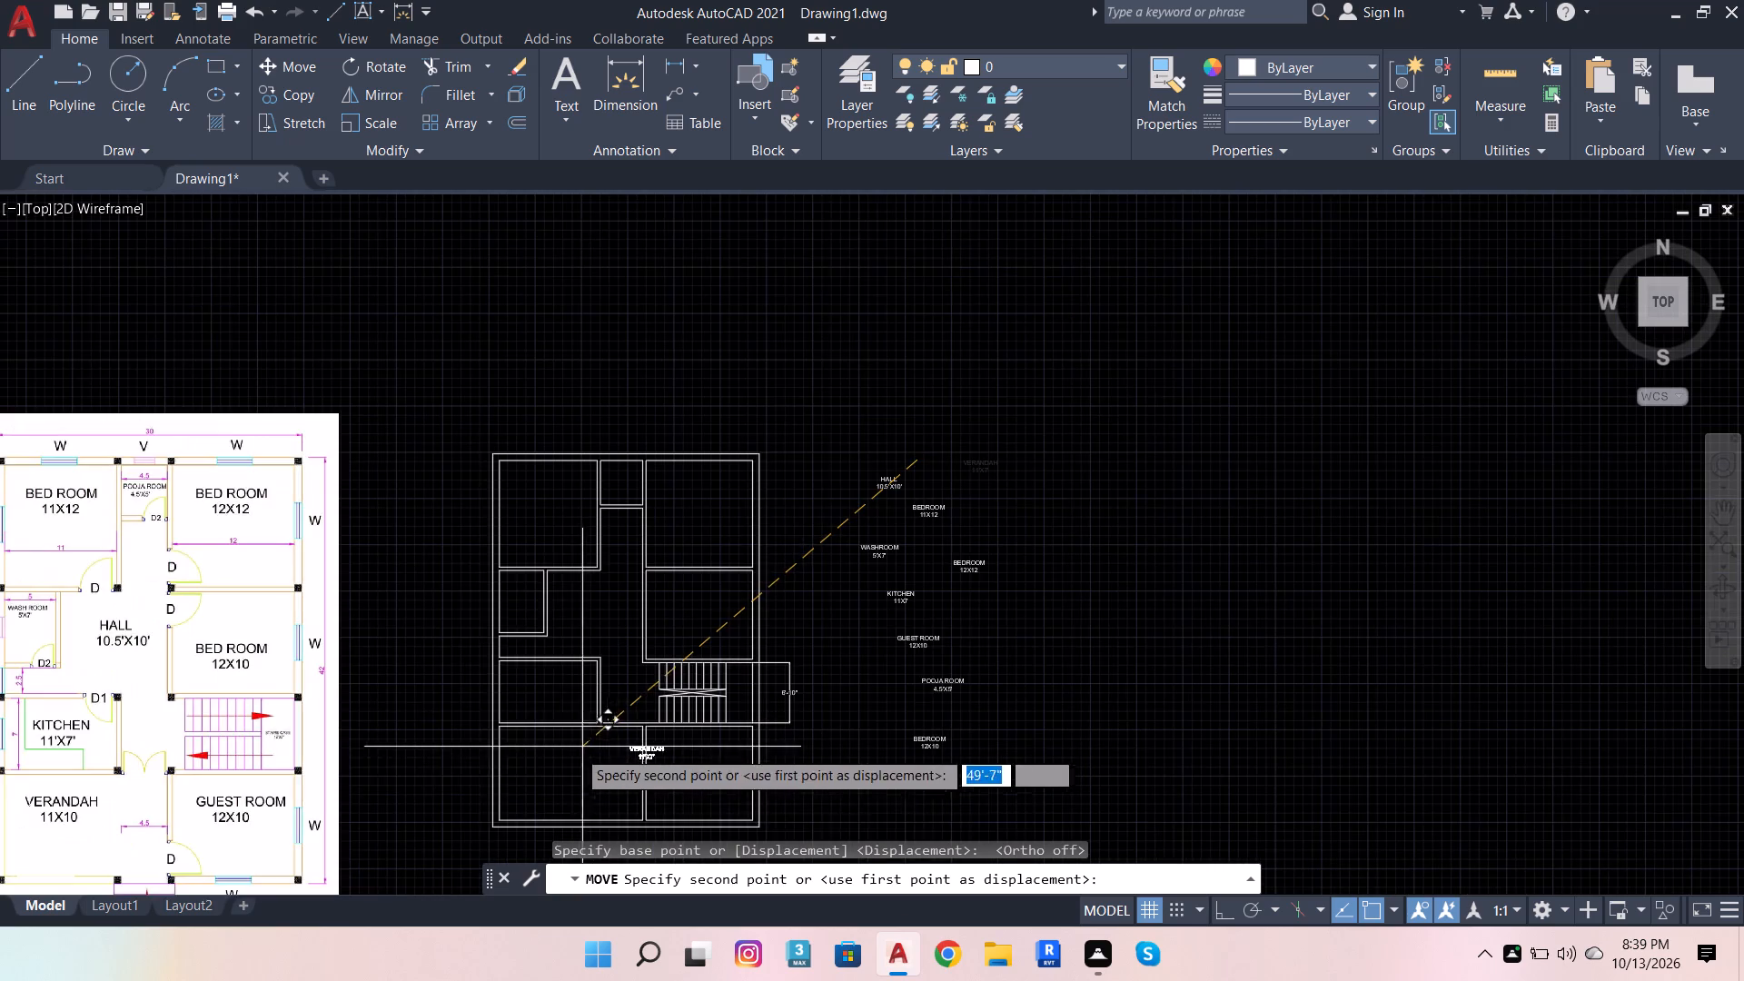
scroll(518, 793, up, 2)
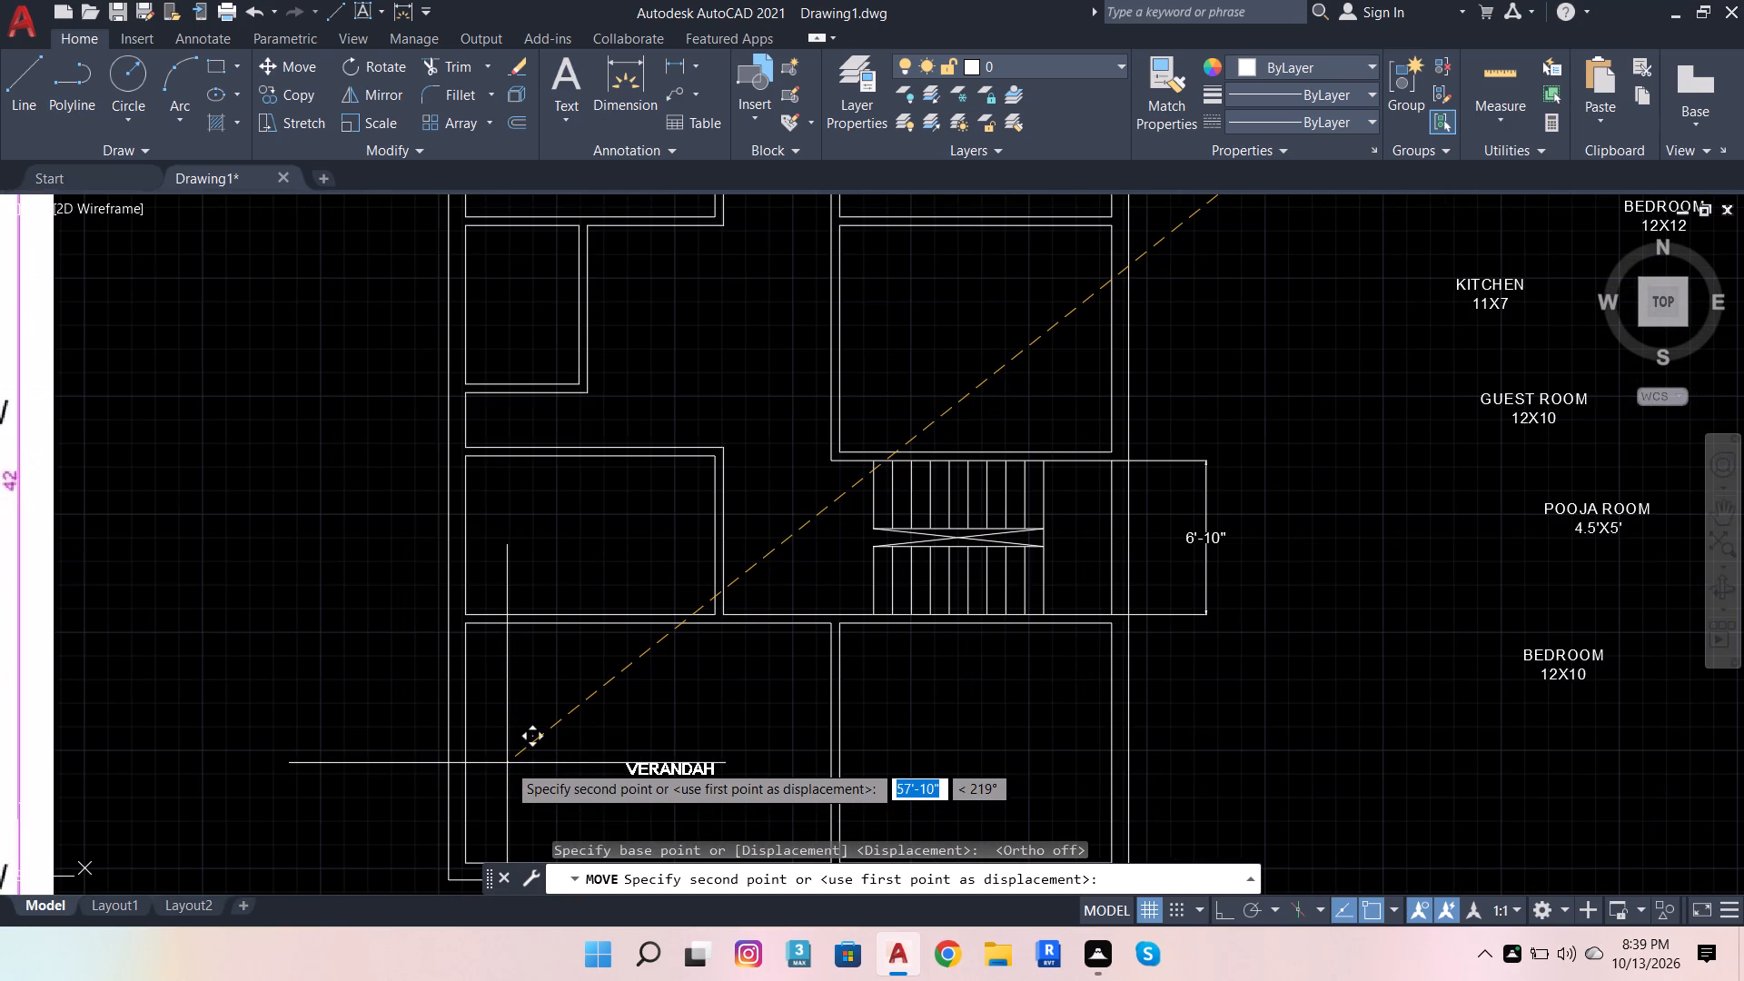
click(486, 750)
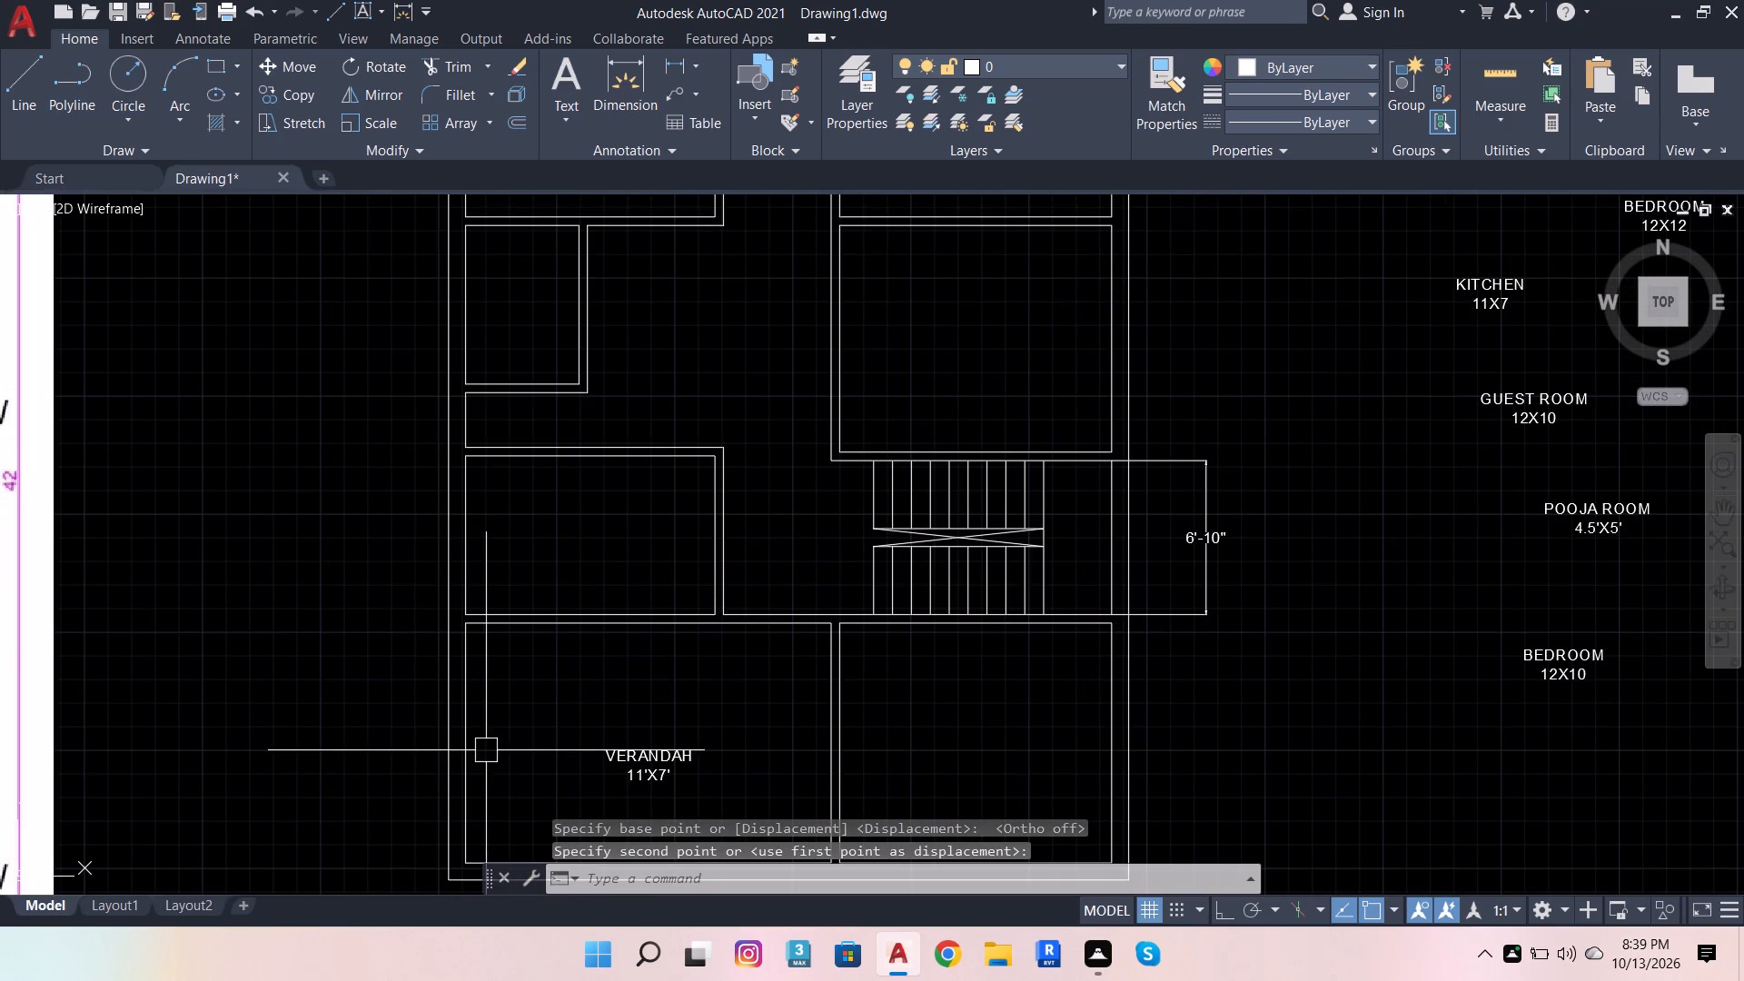
Edit the KITCHEN label's size text to read 11'X7'.
scroll(715, 739, down, 1)
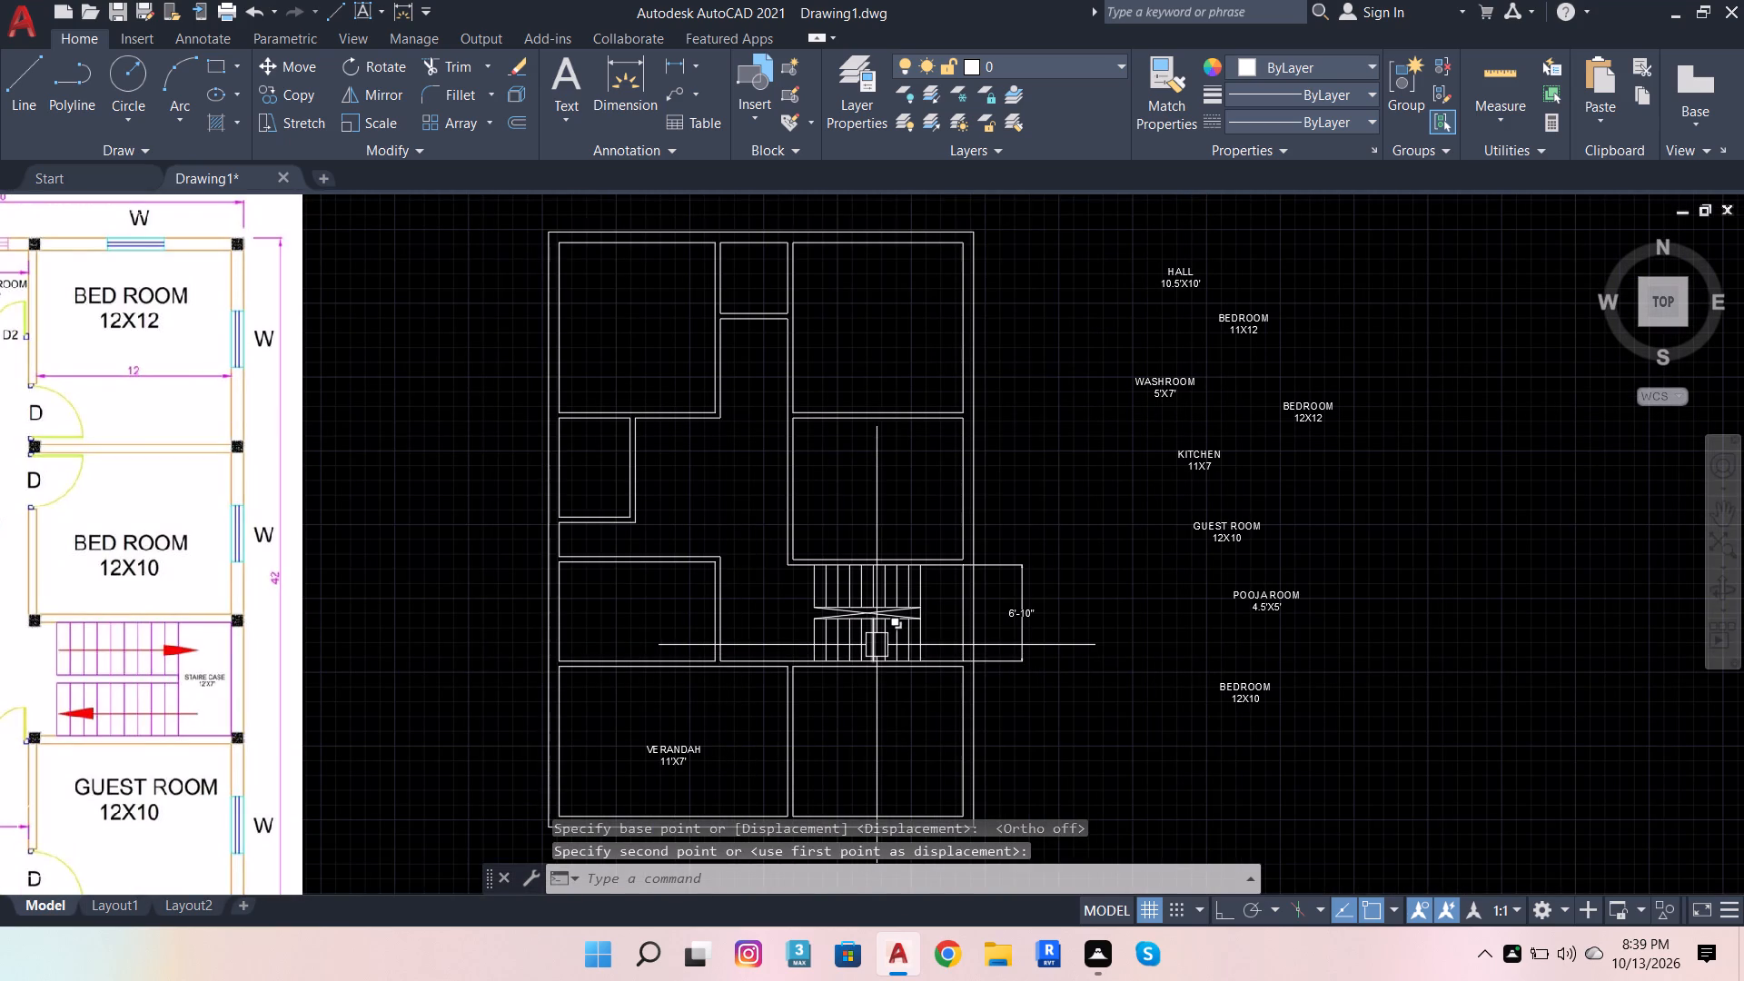
scroll(965, 521, down, 2)
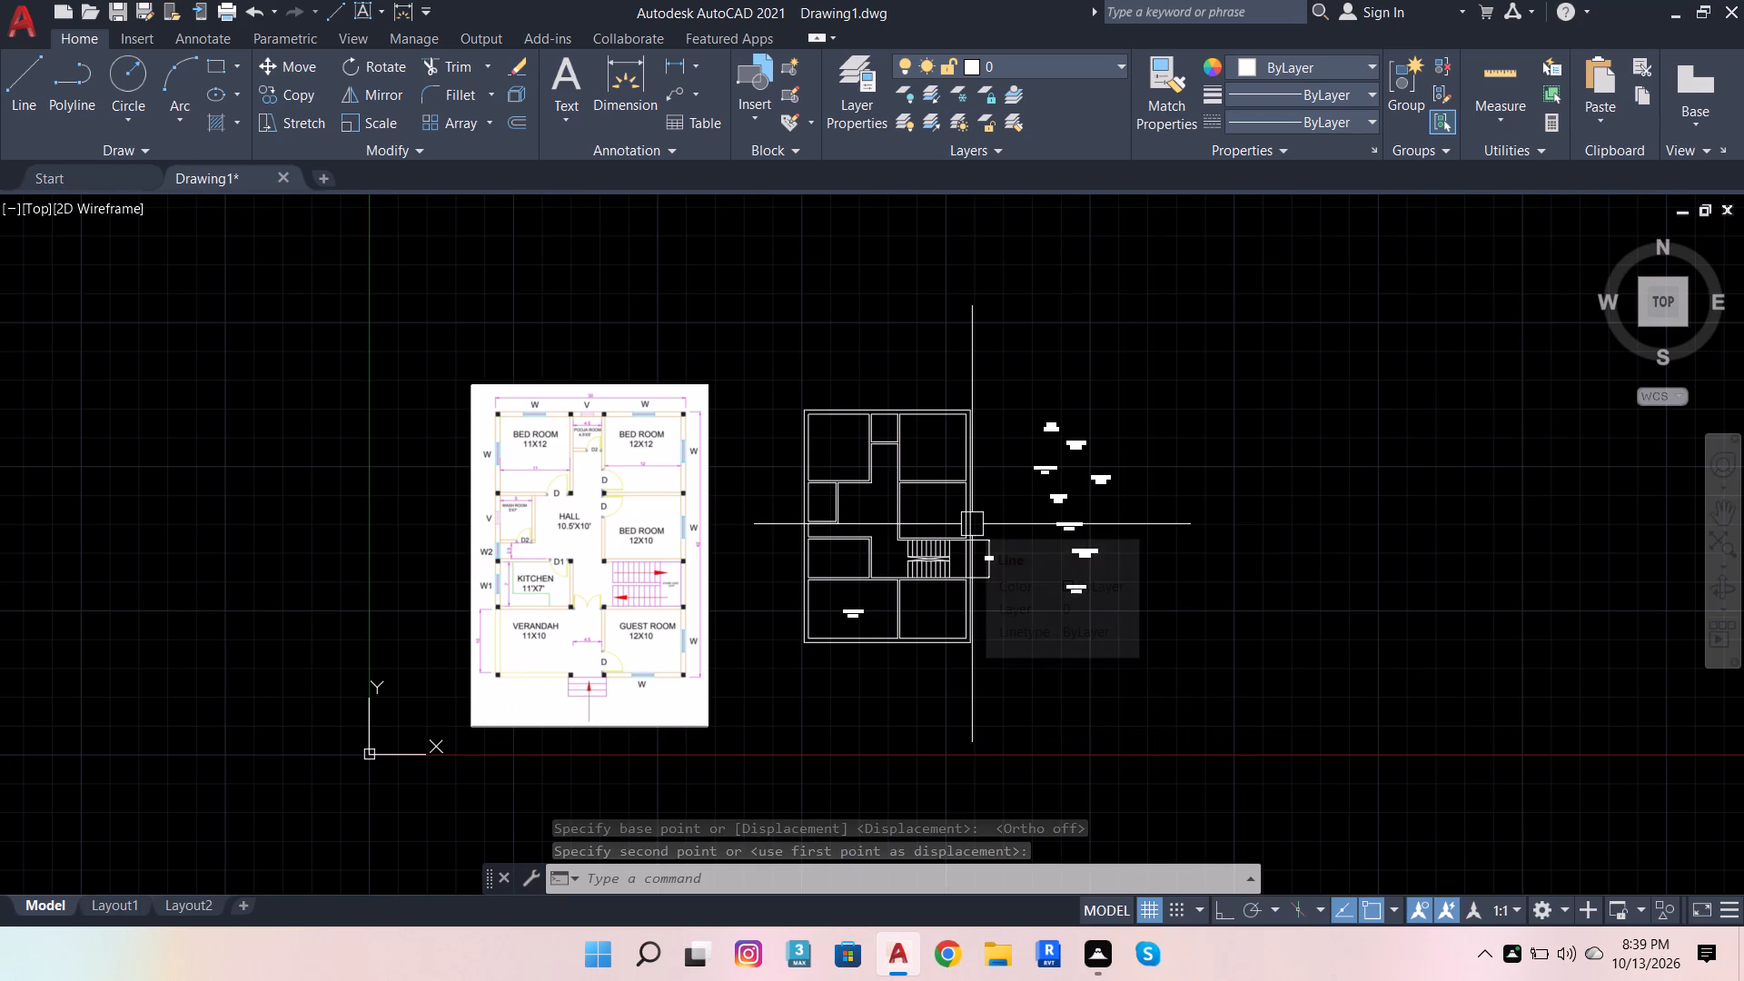
scroll(1083, 571, up, 3)
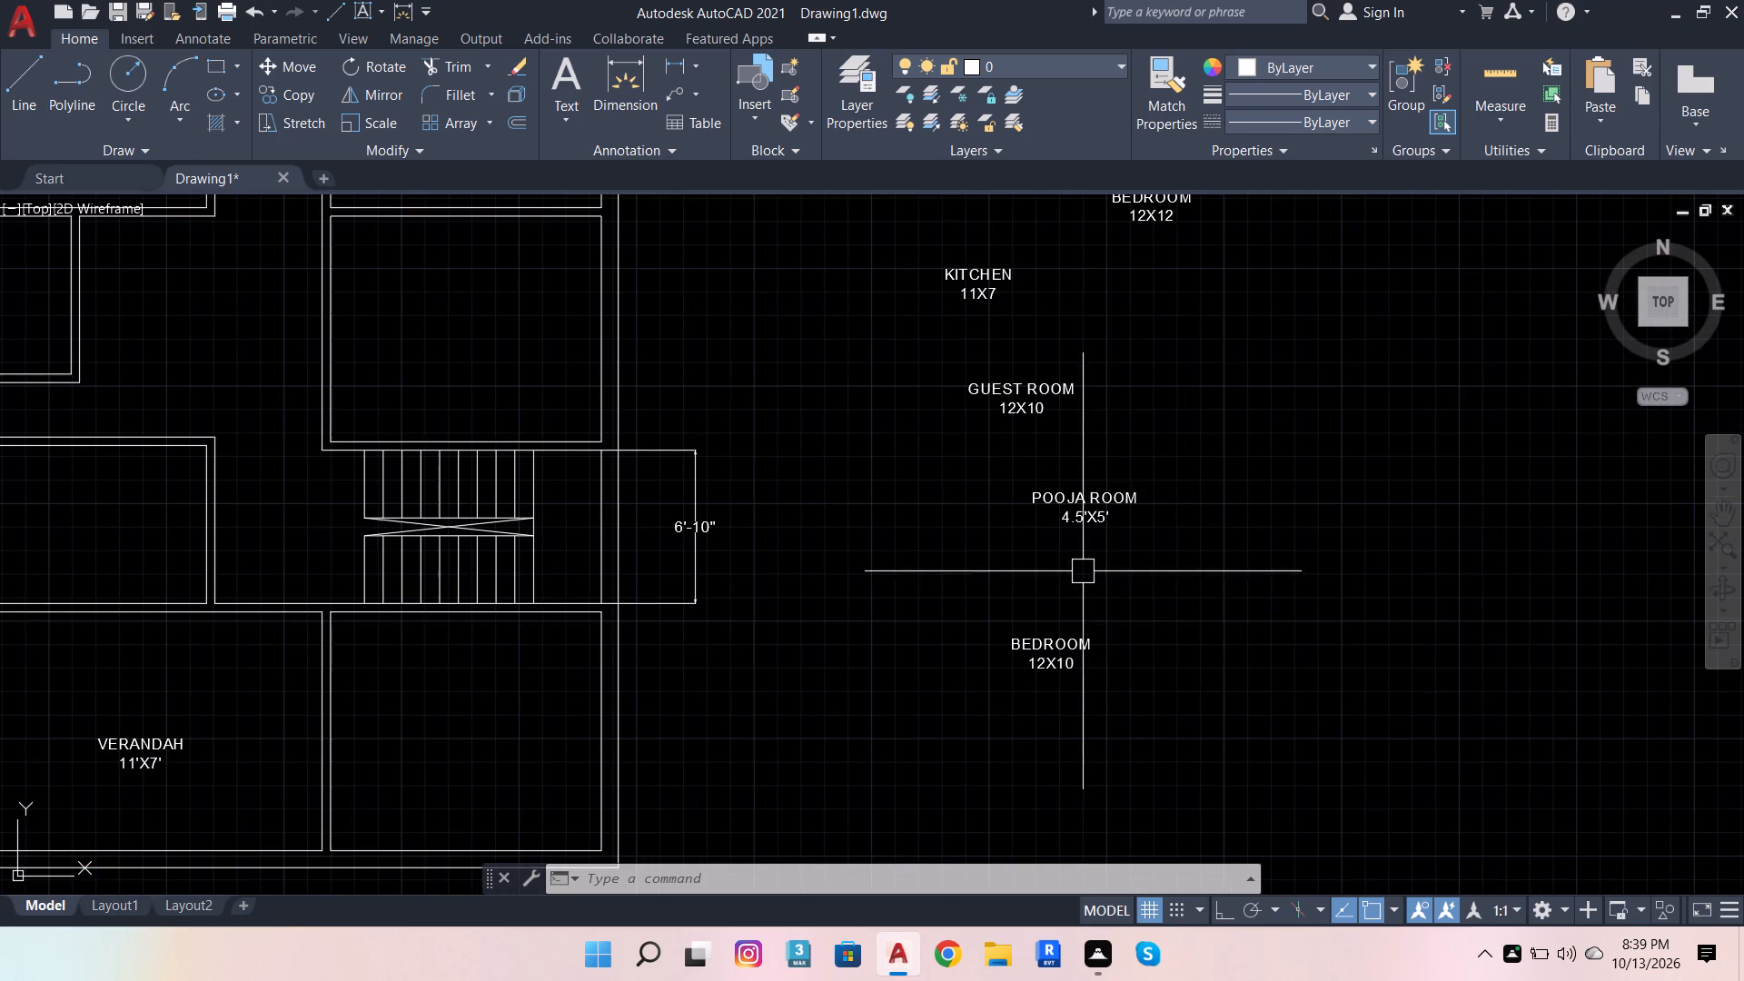
scroll(1095, 716, down, 1)
scroll(1048, 451, up, 1)
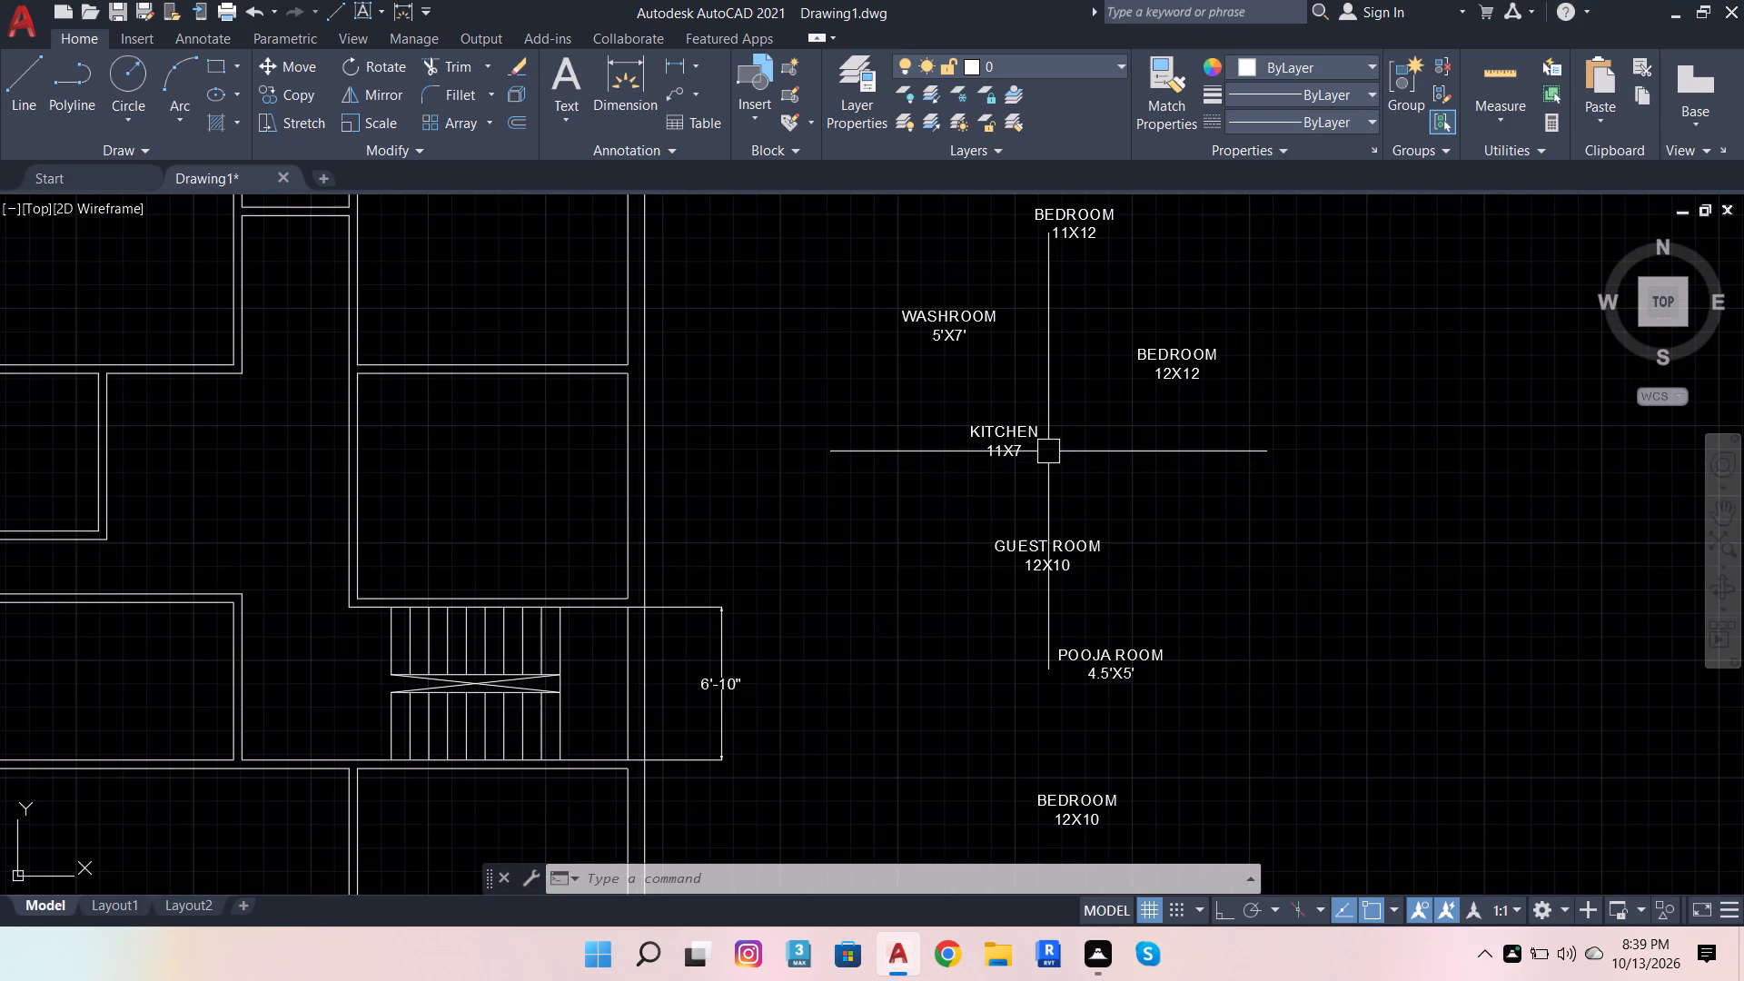
click(1026, 439)
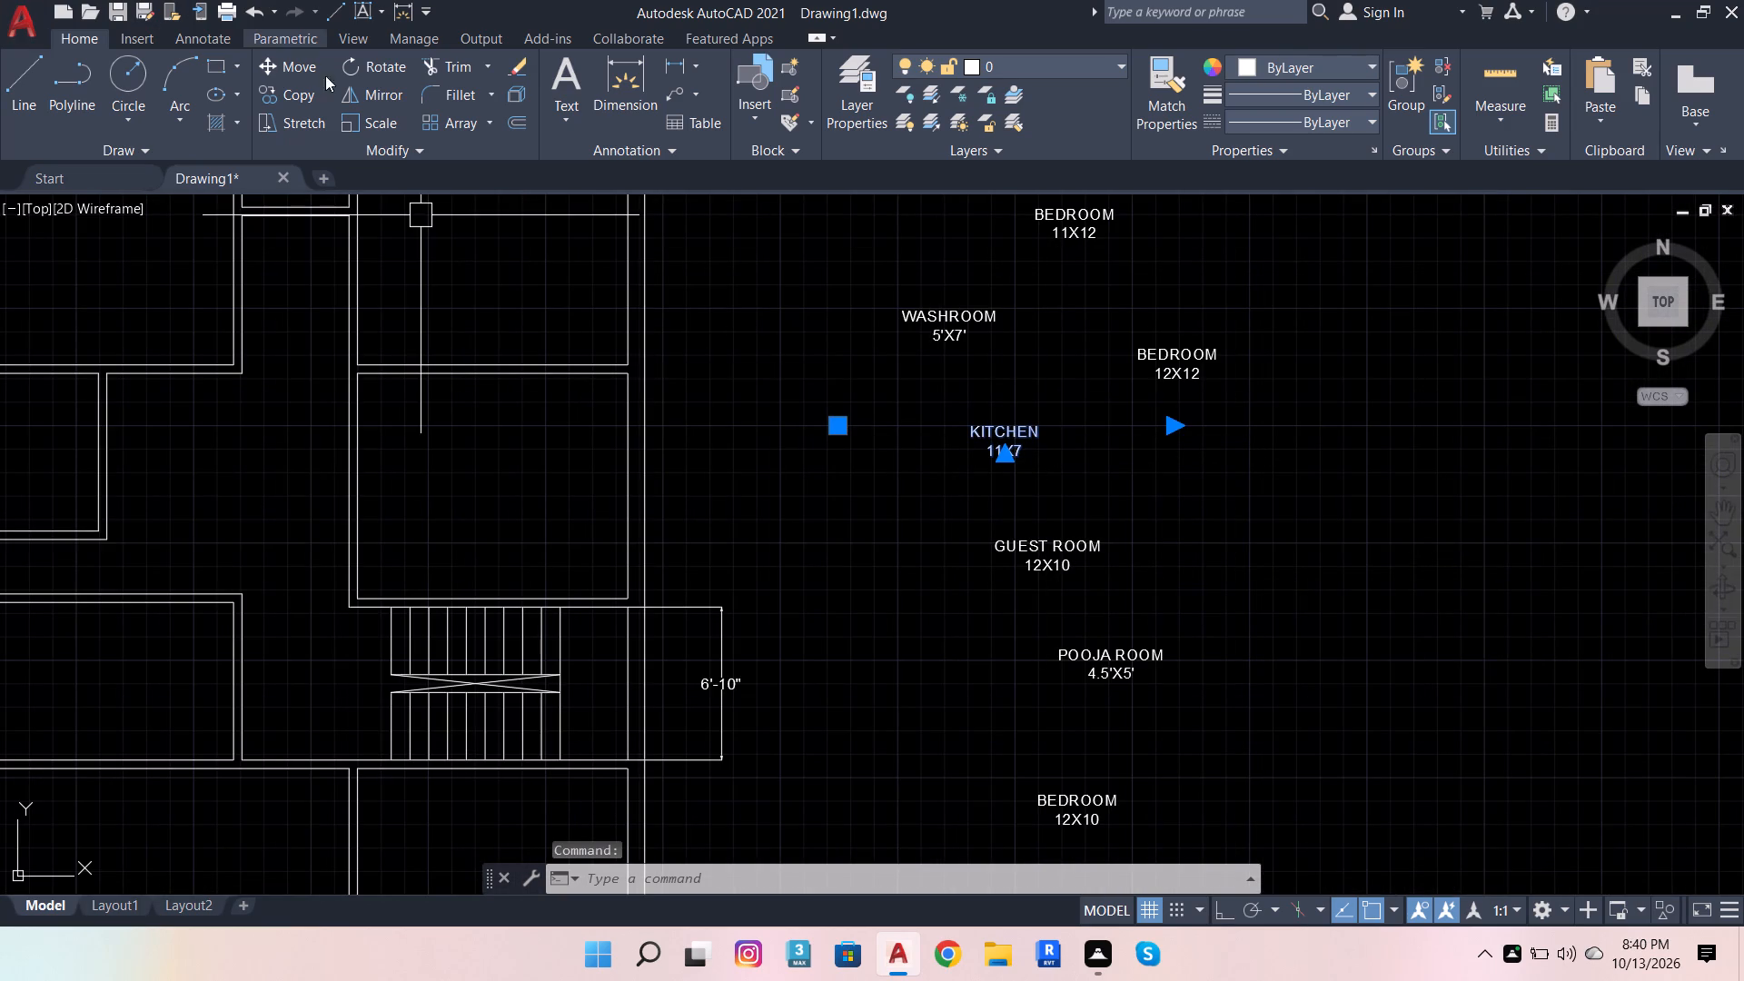
scroll(1095, 484, up, 2)
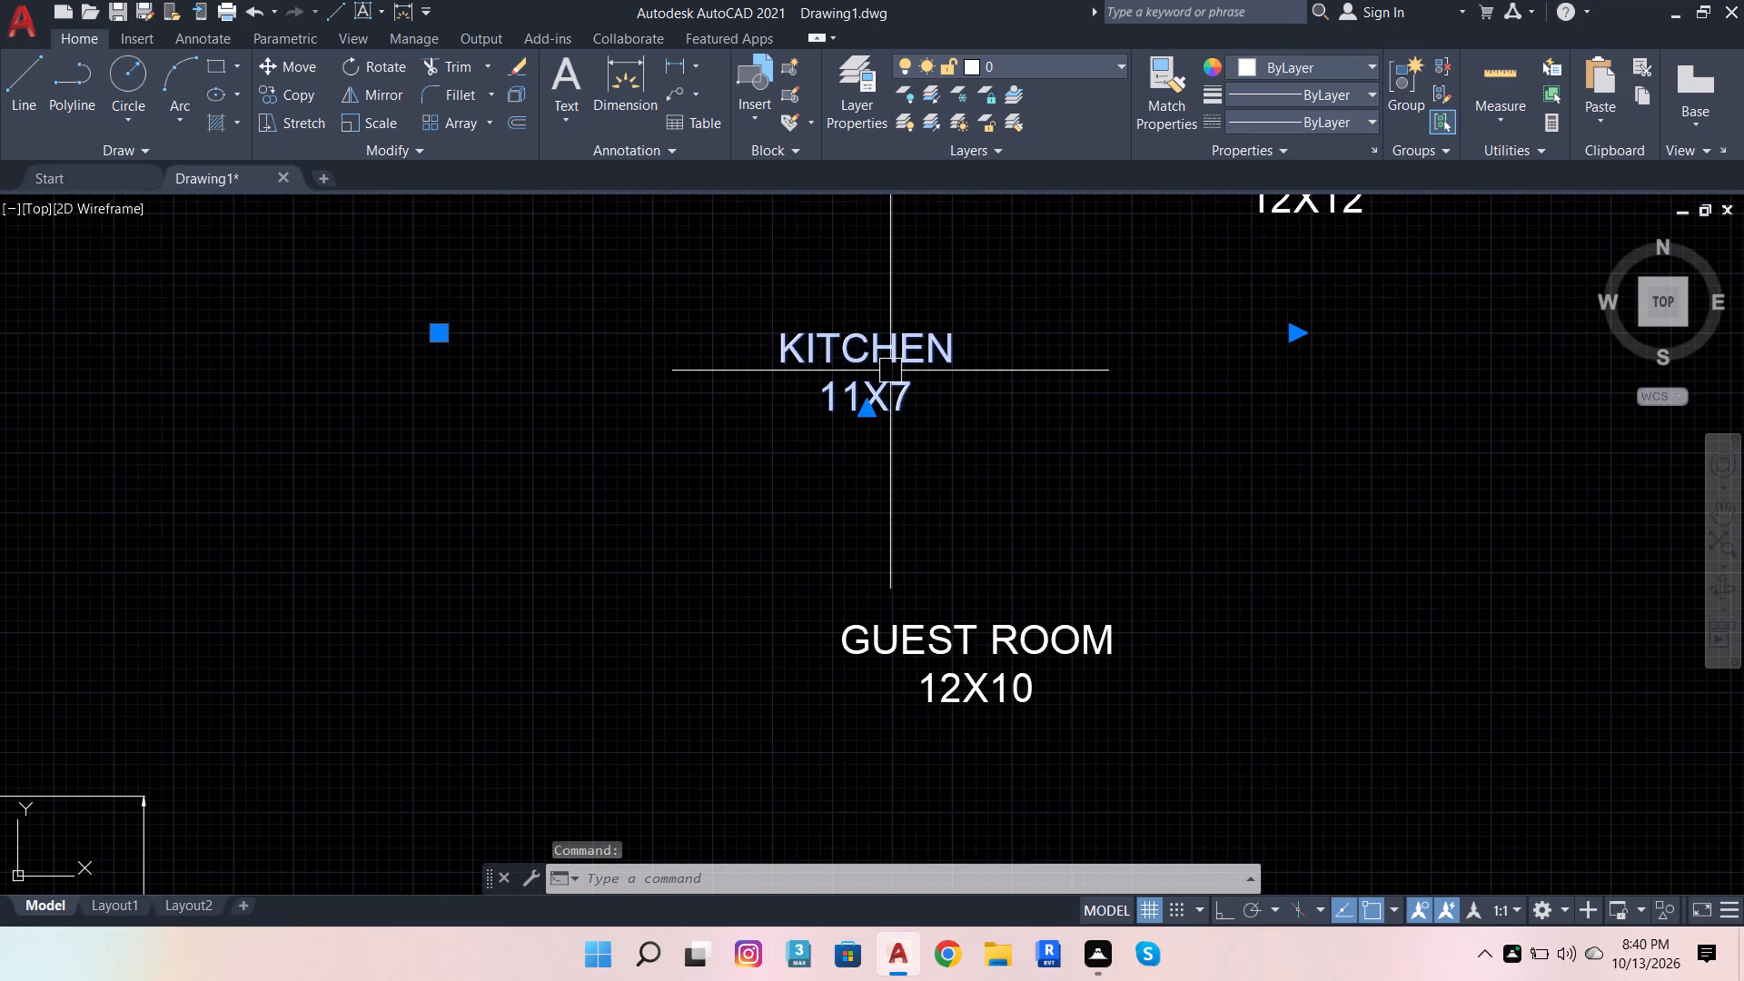
double_click(890, 371)
scroll(931, 400, up, 1)
click(931, 400)
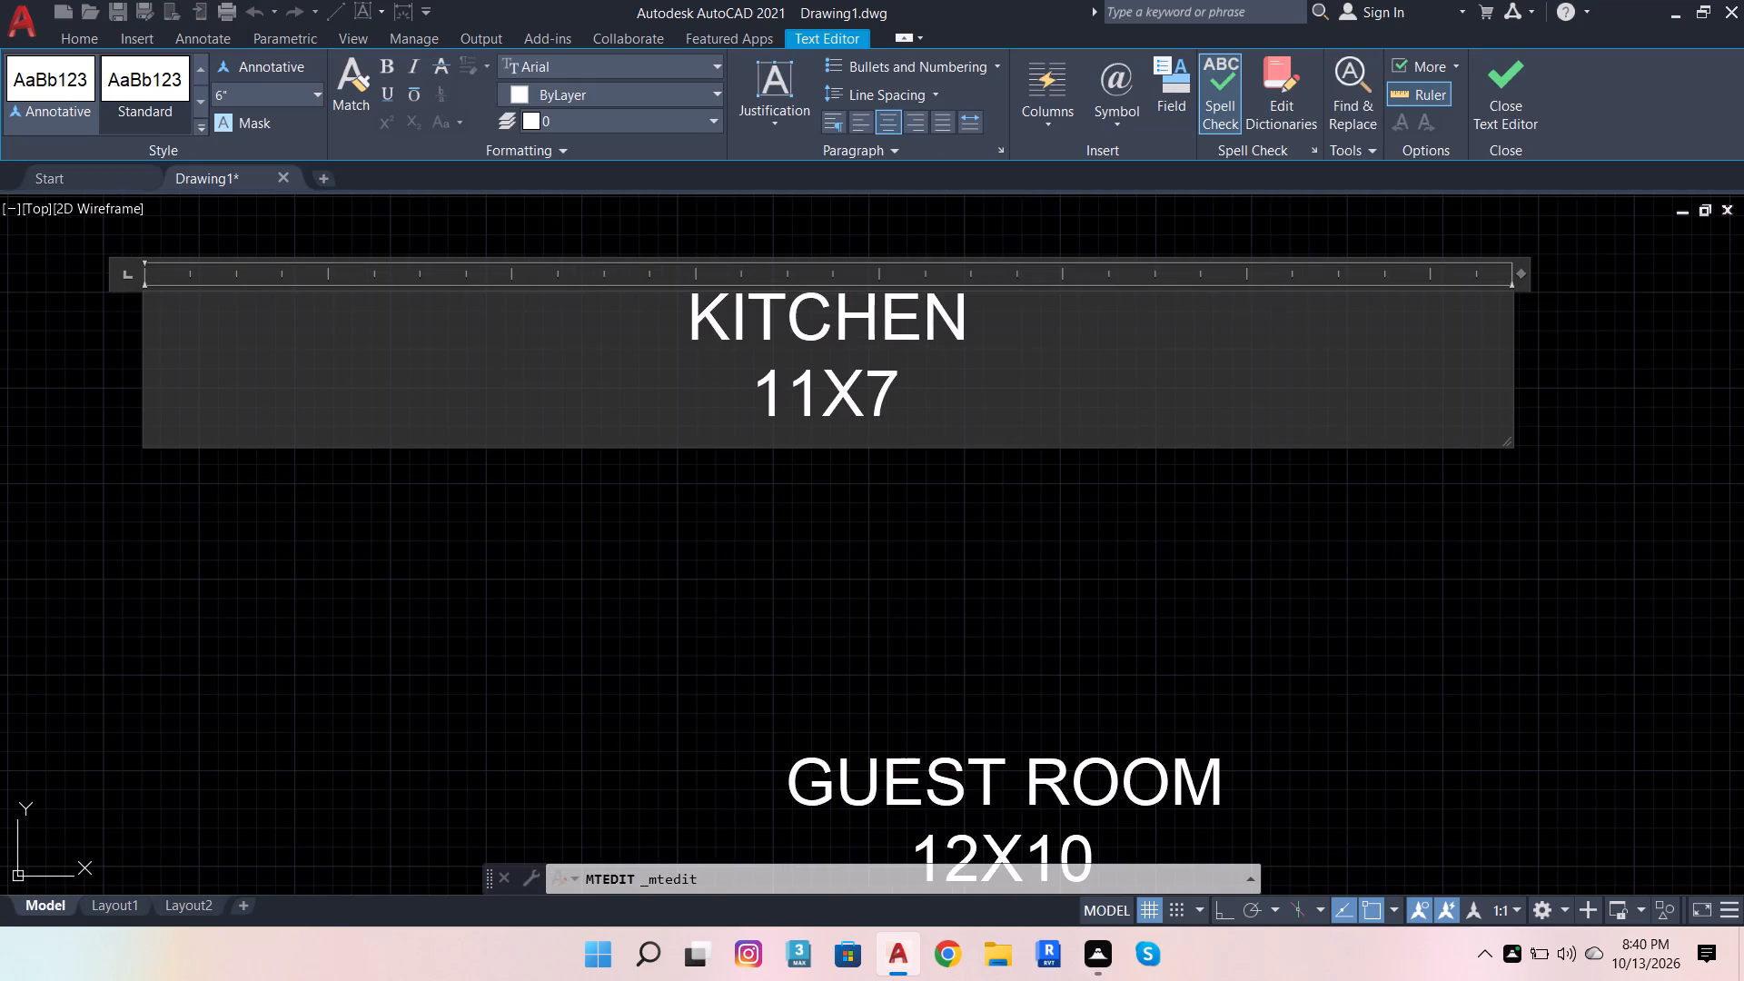
key(apostrophe)
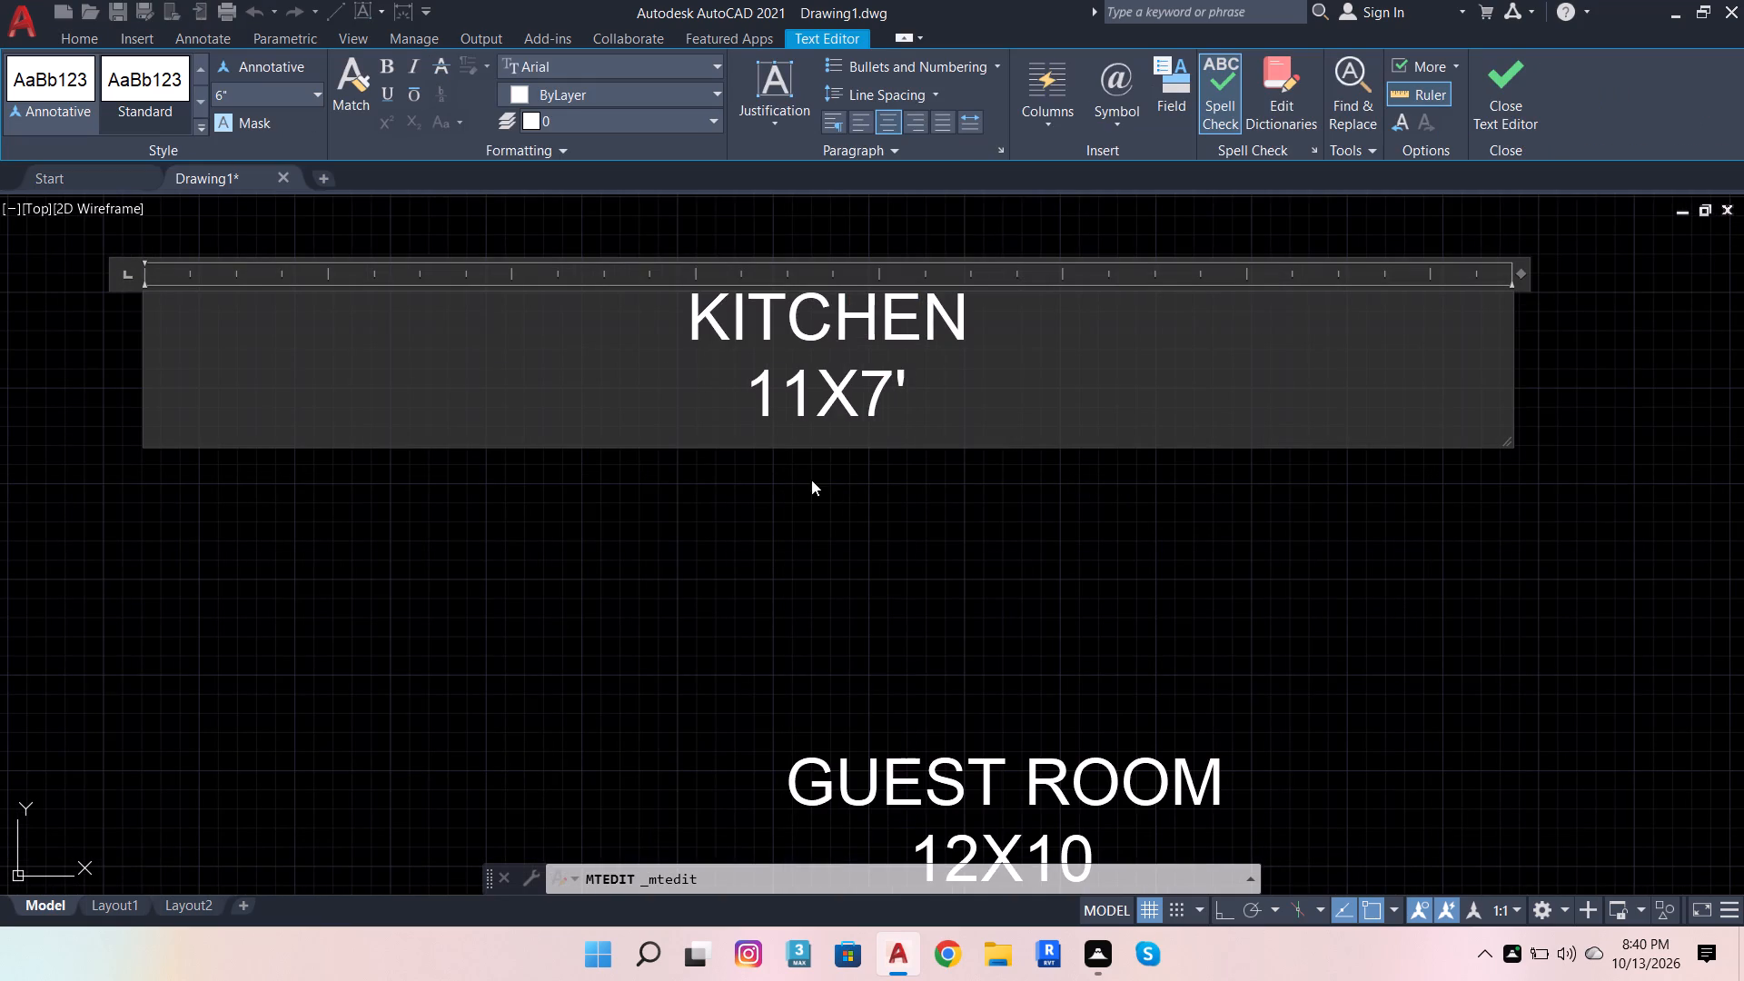
click(810, 396)
key(apostrophe)
click(829, 494)
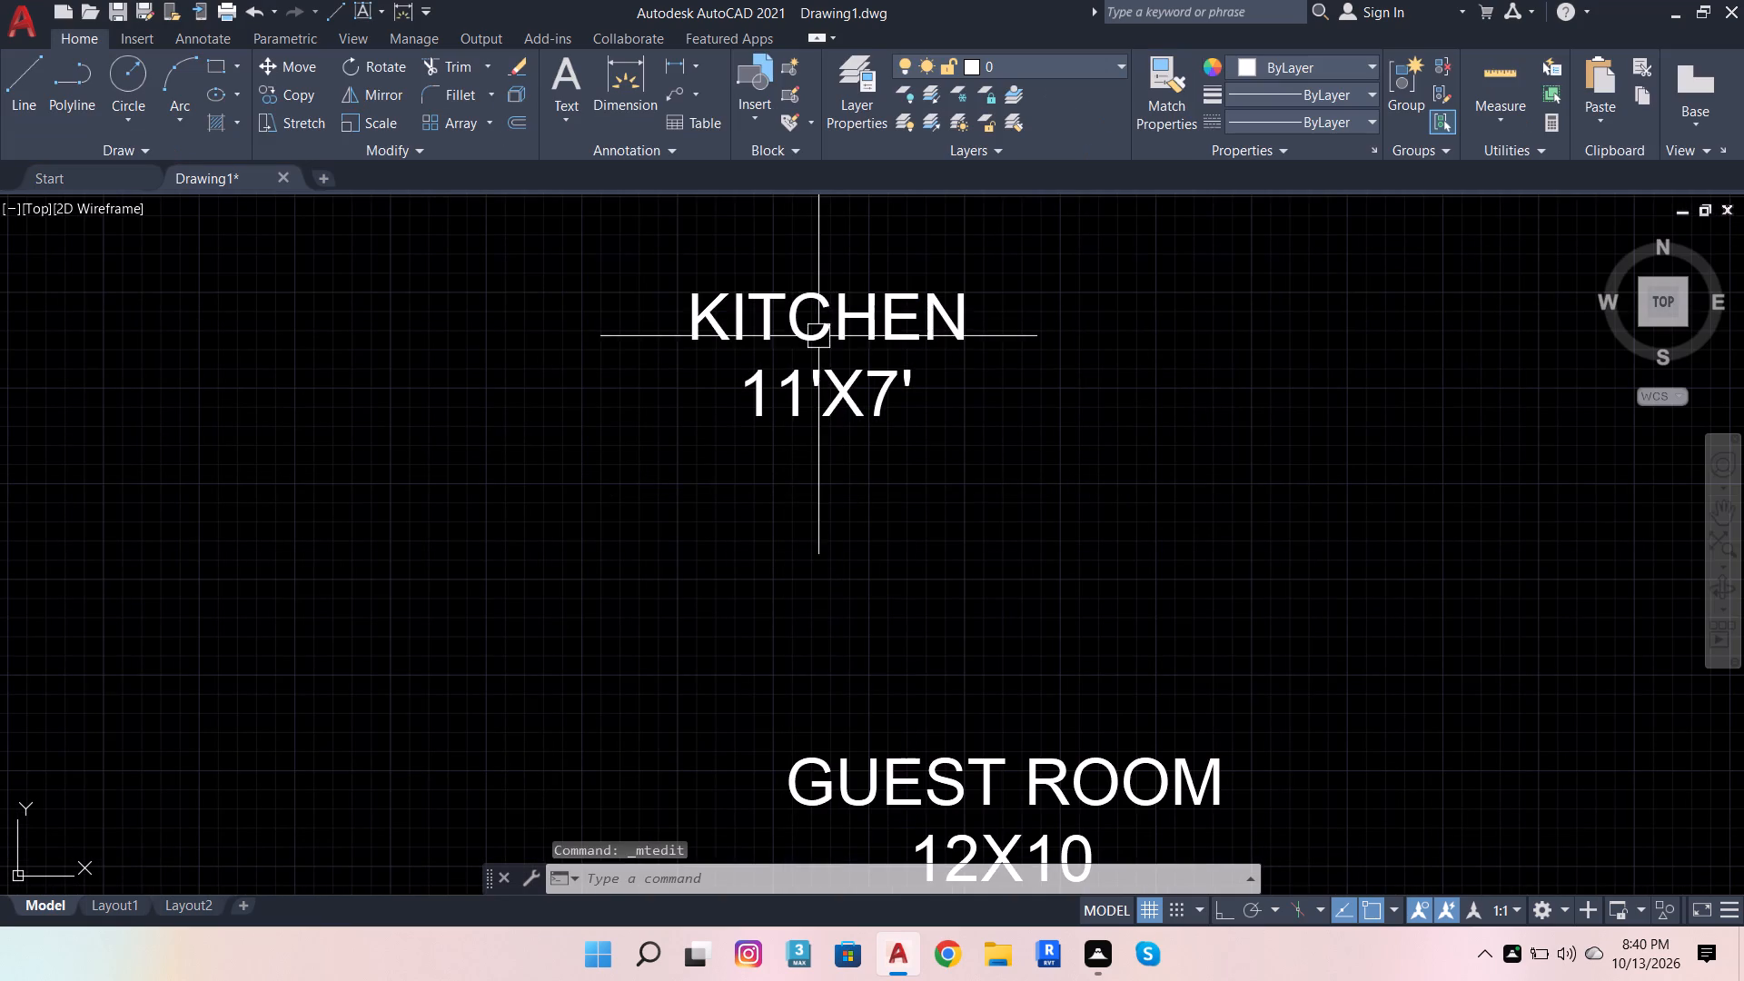
Move the KITCHEN label into the room directly above the verandah, on the plan's left side.
click(819, 318)
click(295, 74)
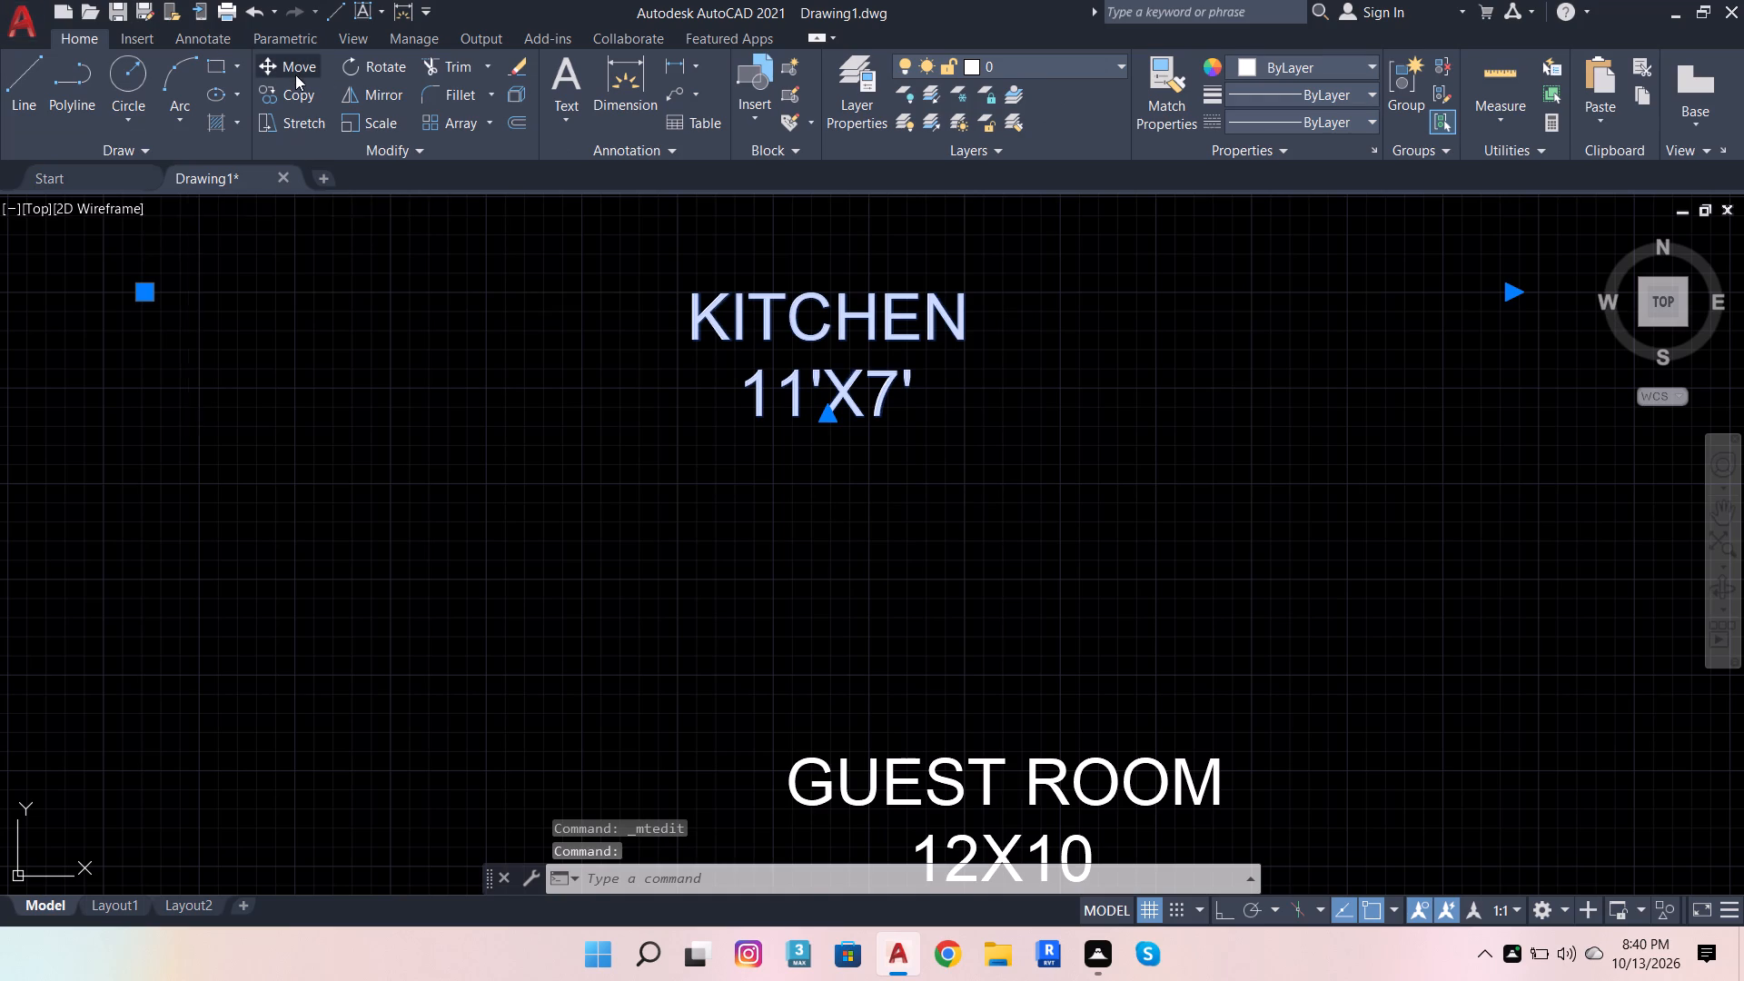
click(812, 322)
scroll(1211, 233, down, 5)
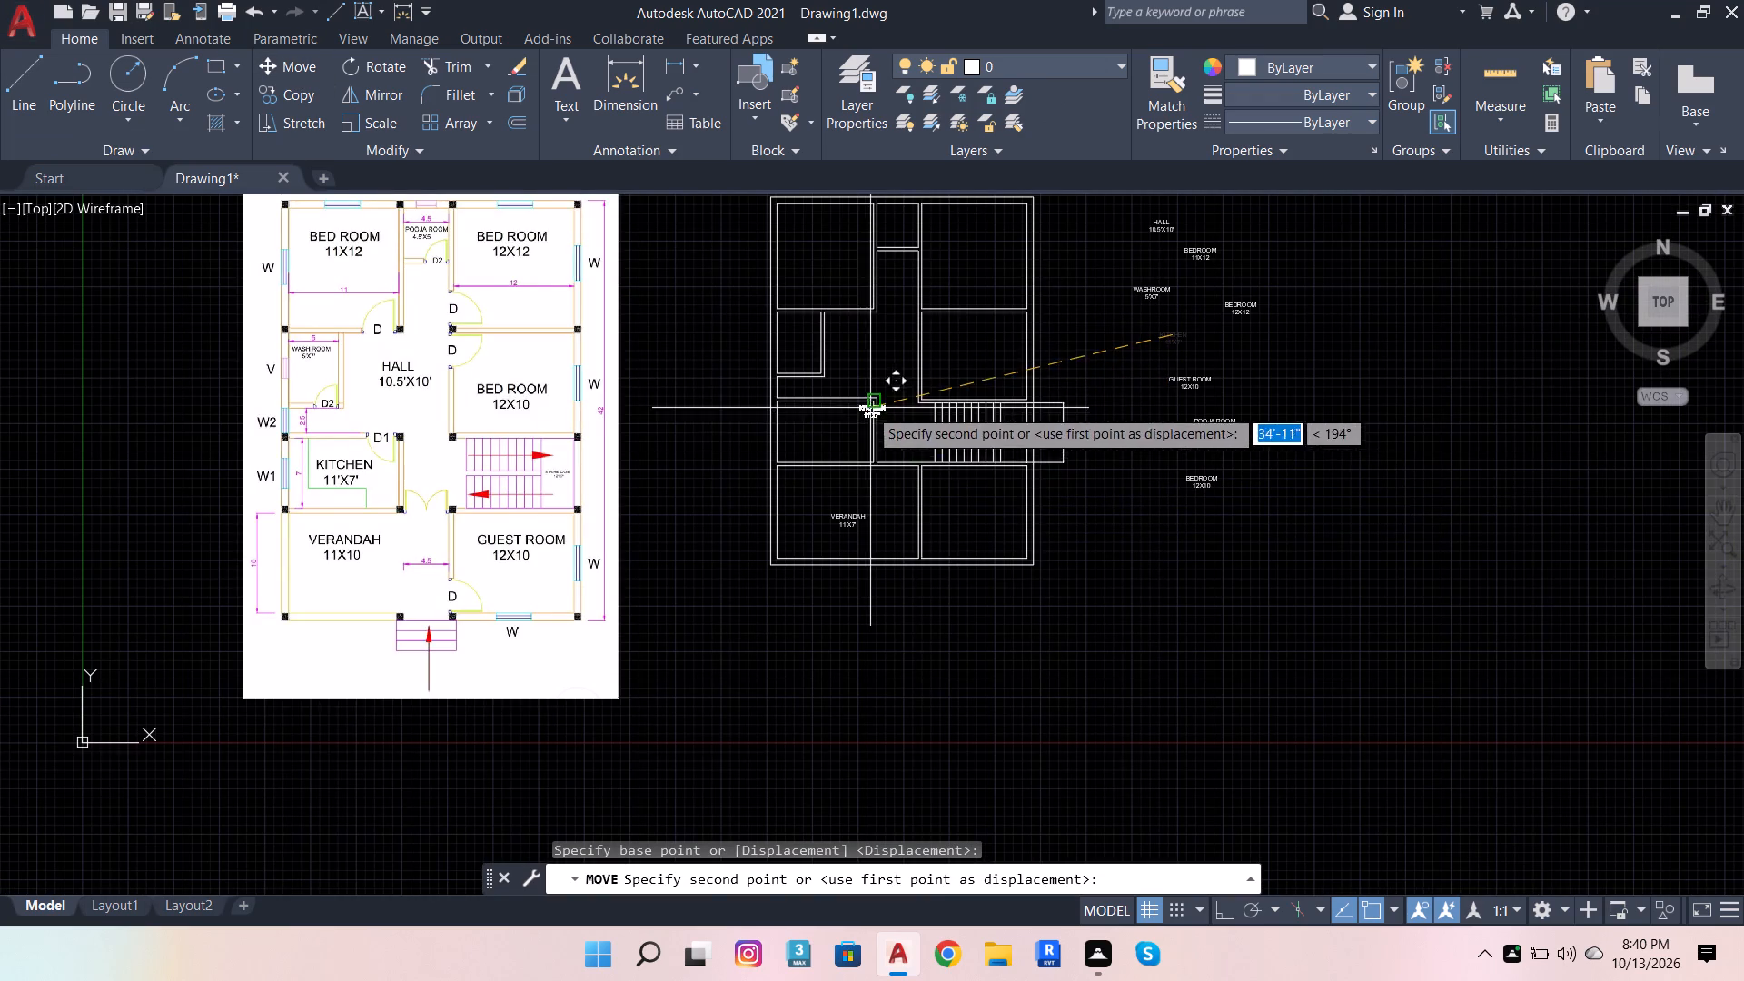
scroll(851, 393, up, 2)
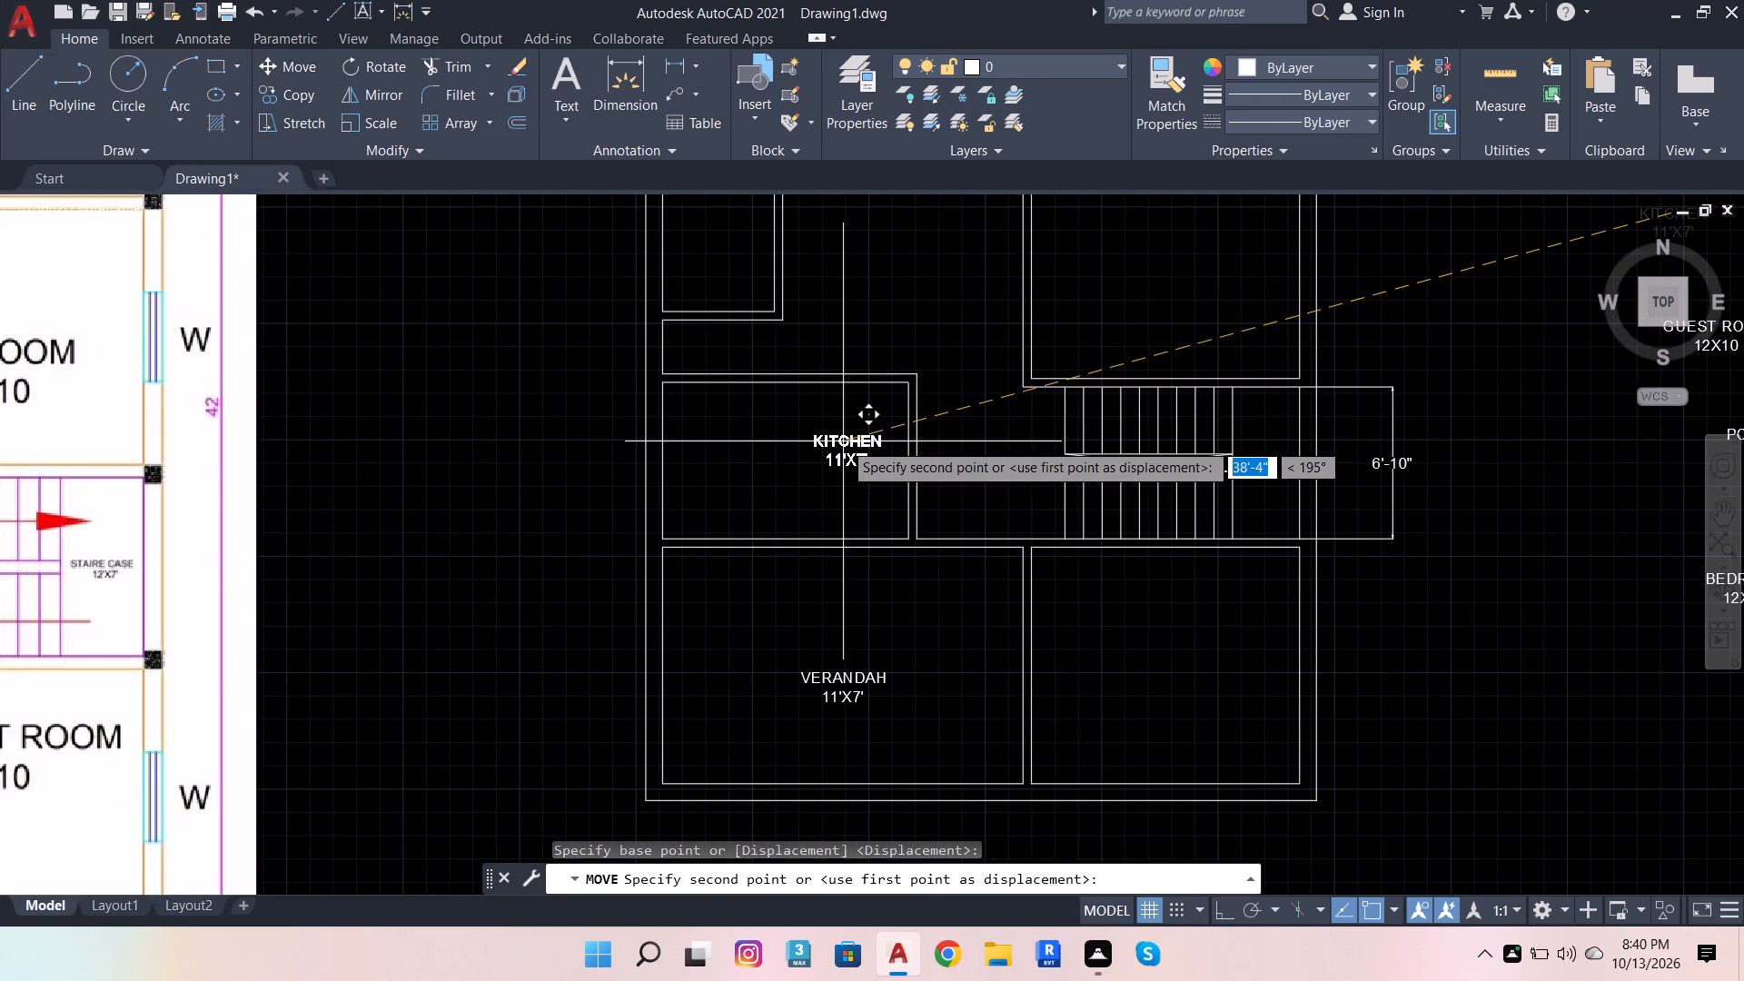
click(843, 441)
Move the POOJA ROOM label into the small room at the top middle of the plan.
scroll(865, 664, down, 2)
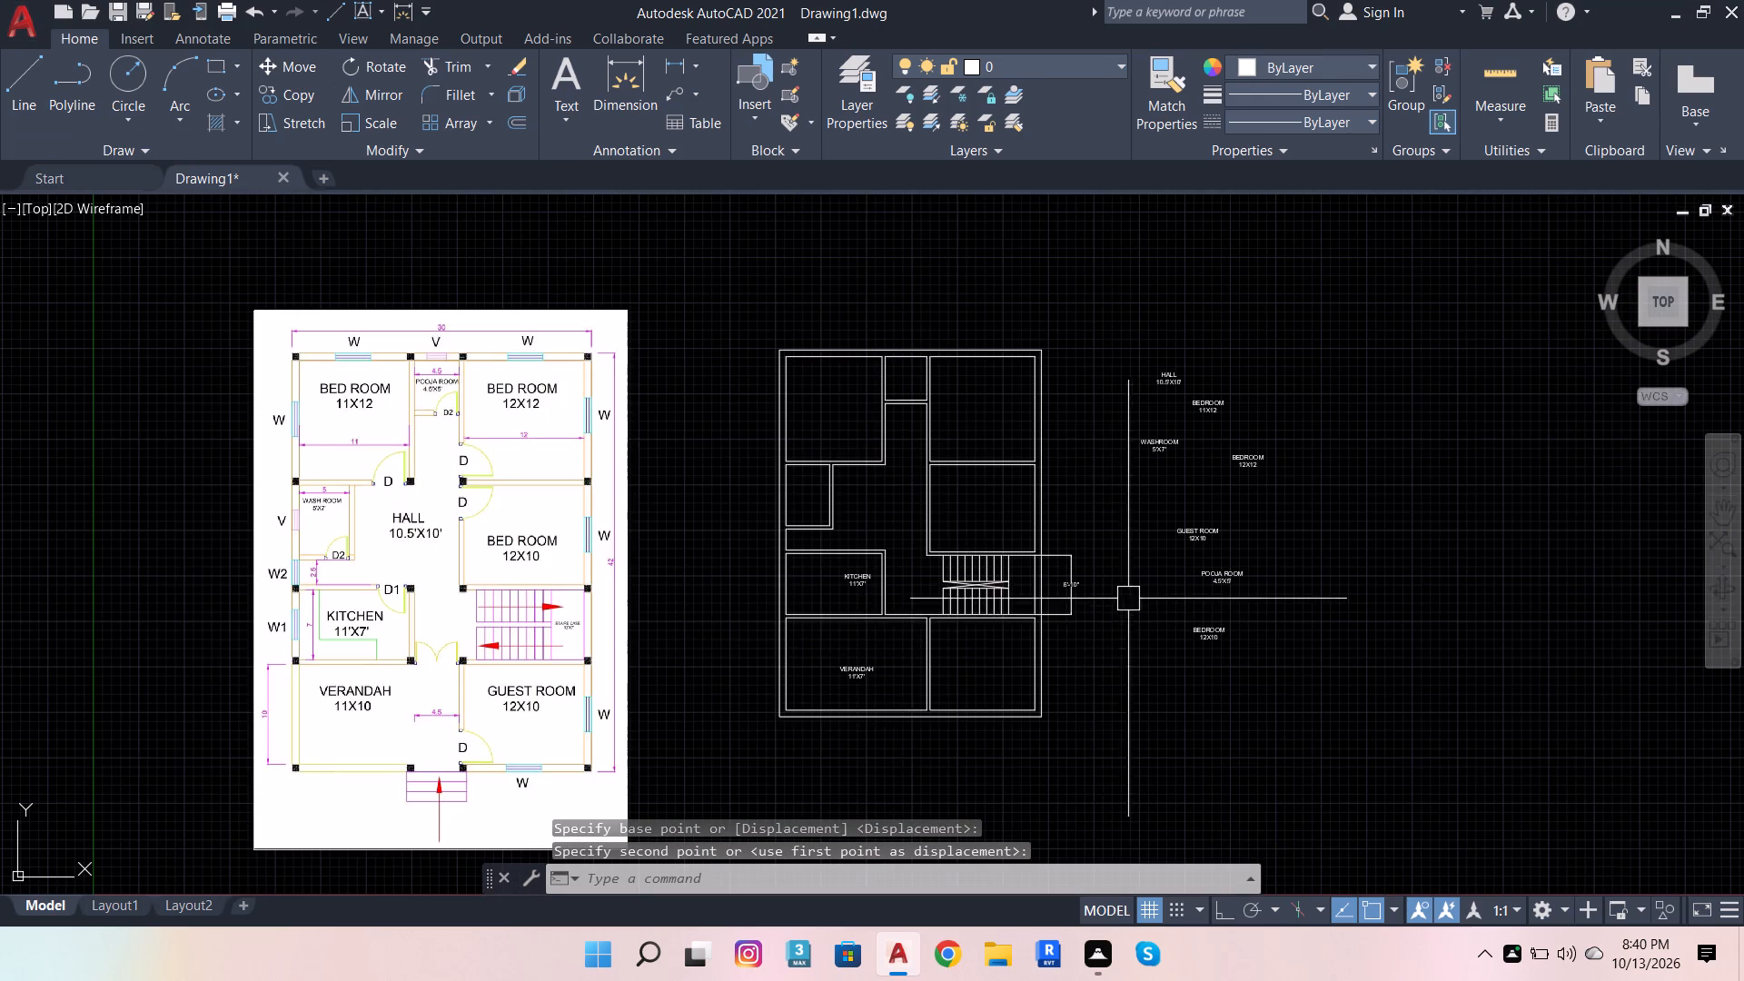
scroll(1168, 556, up, 1)
scroll(1253, 596, up, 3)
click(1288, 571)
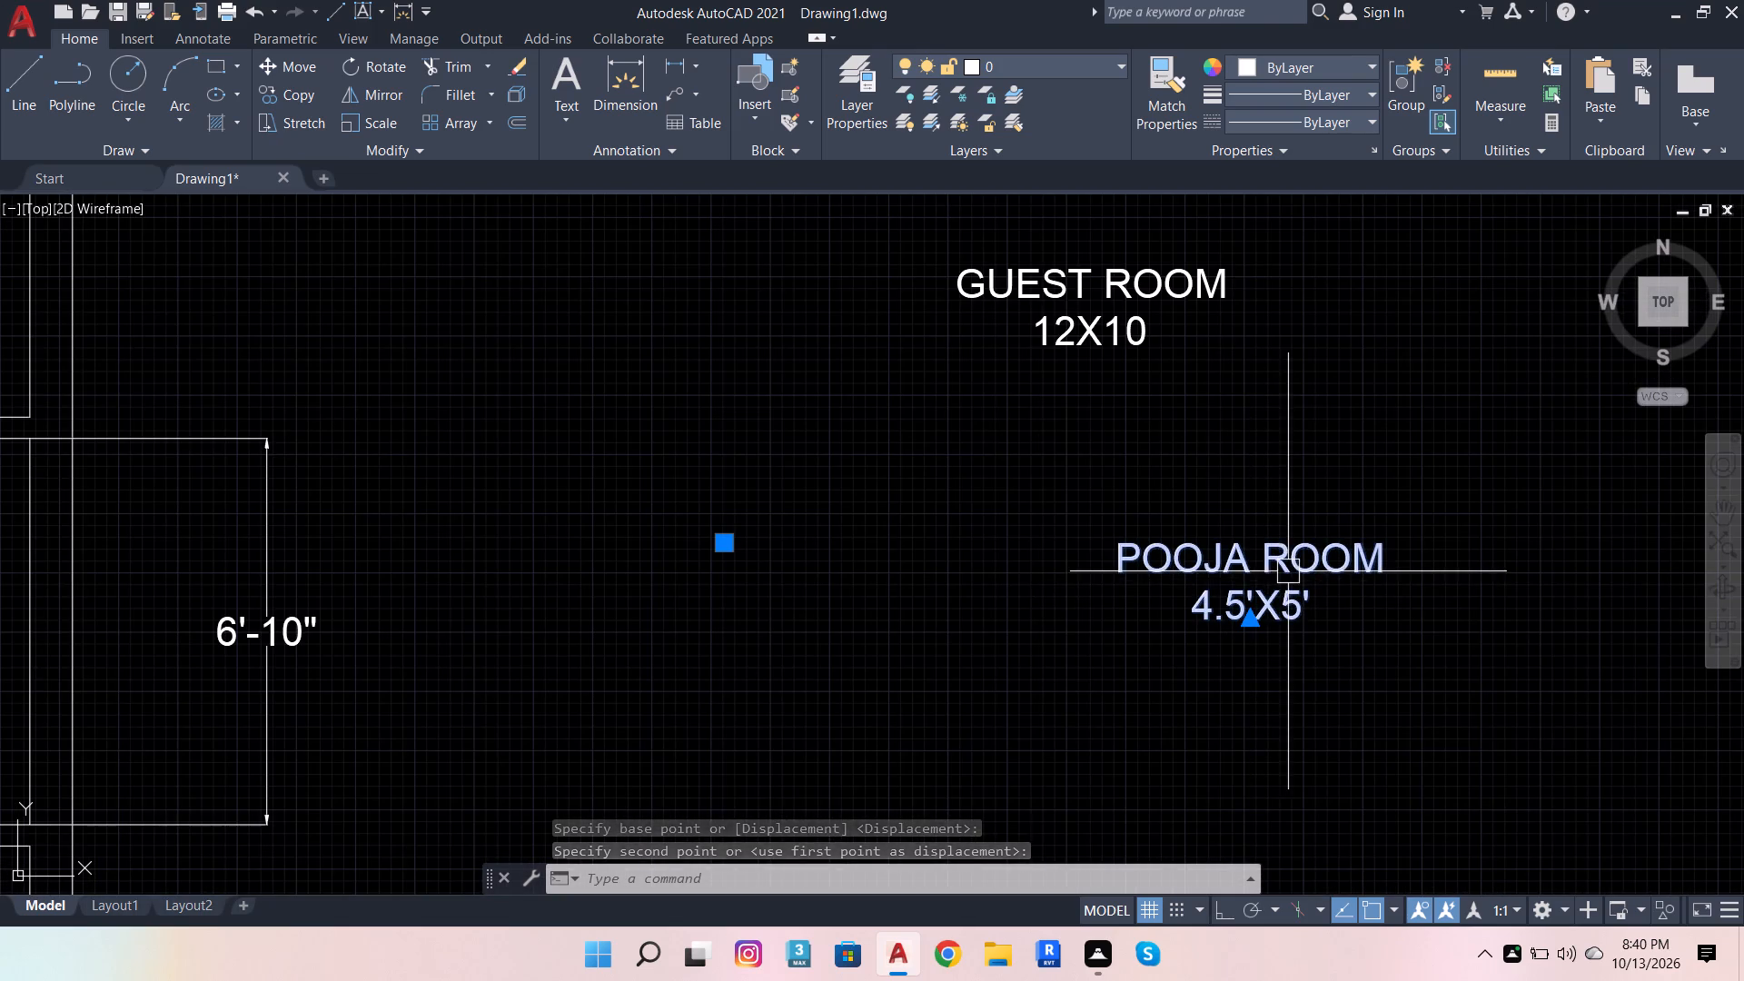
click(294, 71)
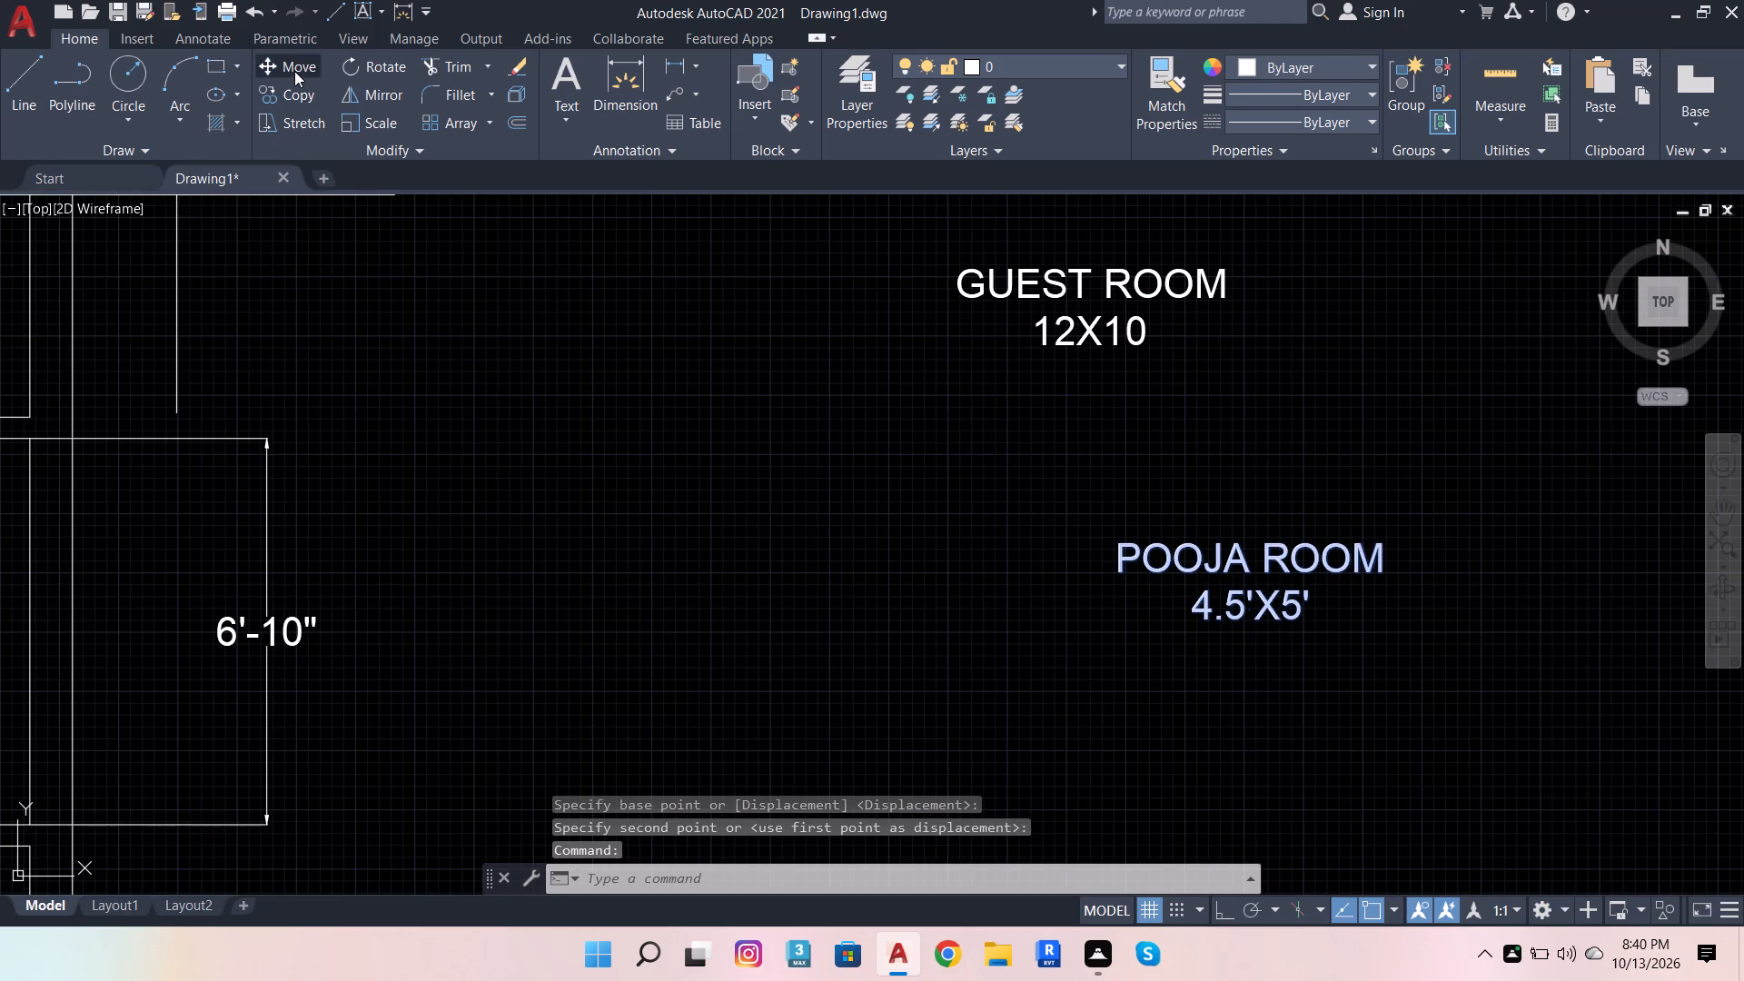
click(1244, 551)
scroll(1340, 420, down, 4)
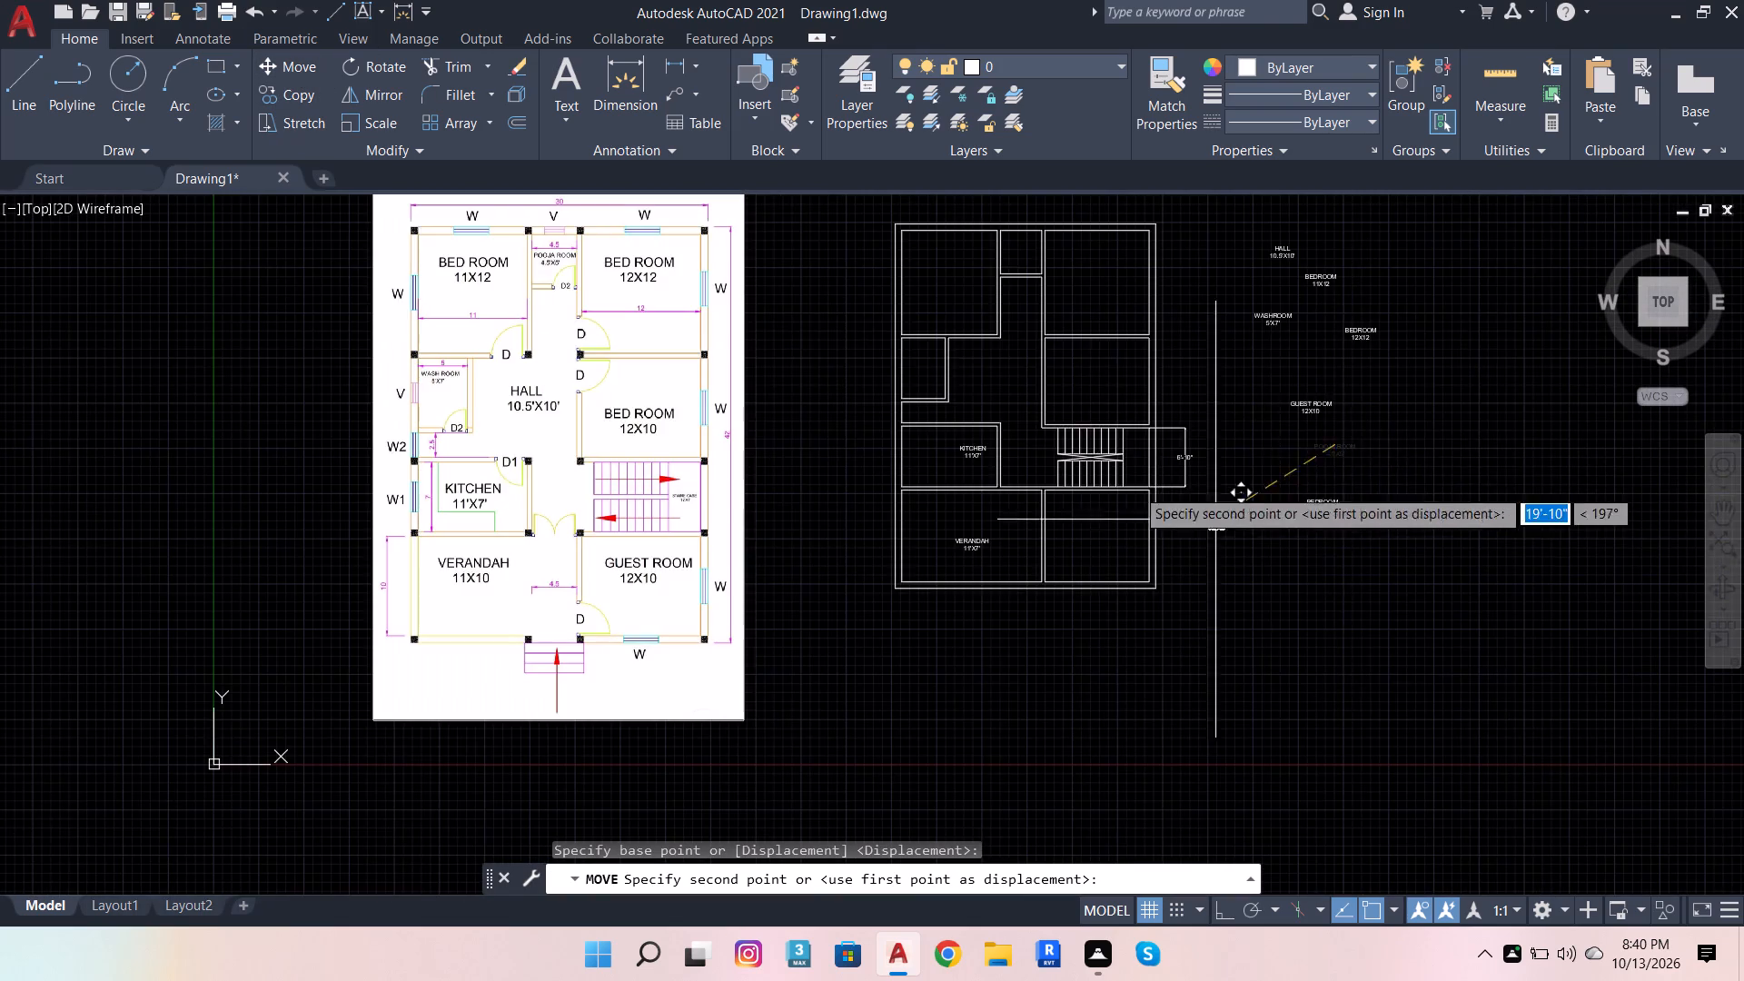
scroll(930, 354, up, 2)
scroll(995, 419, down, 2)
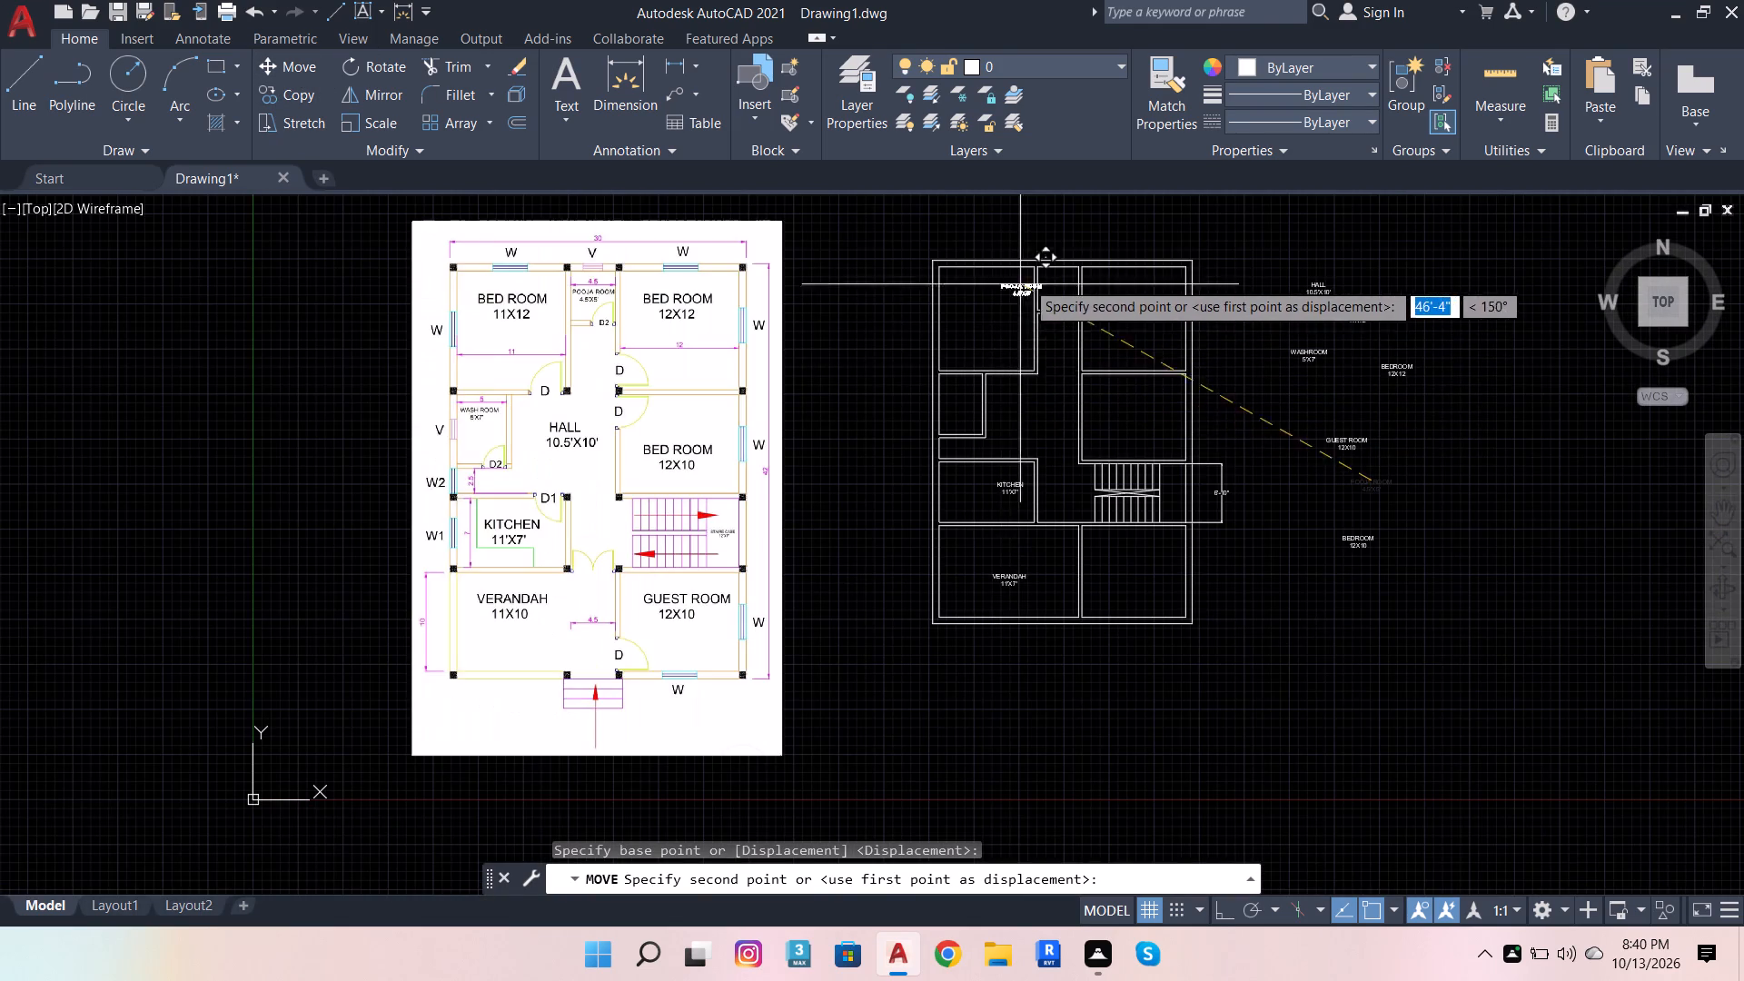
scroll(1045, 270, up, 3)
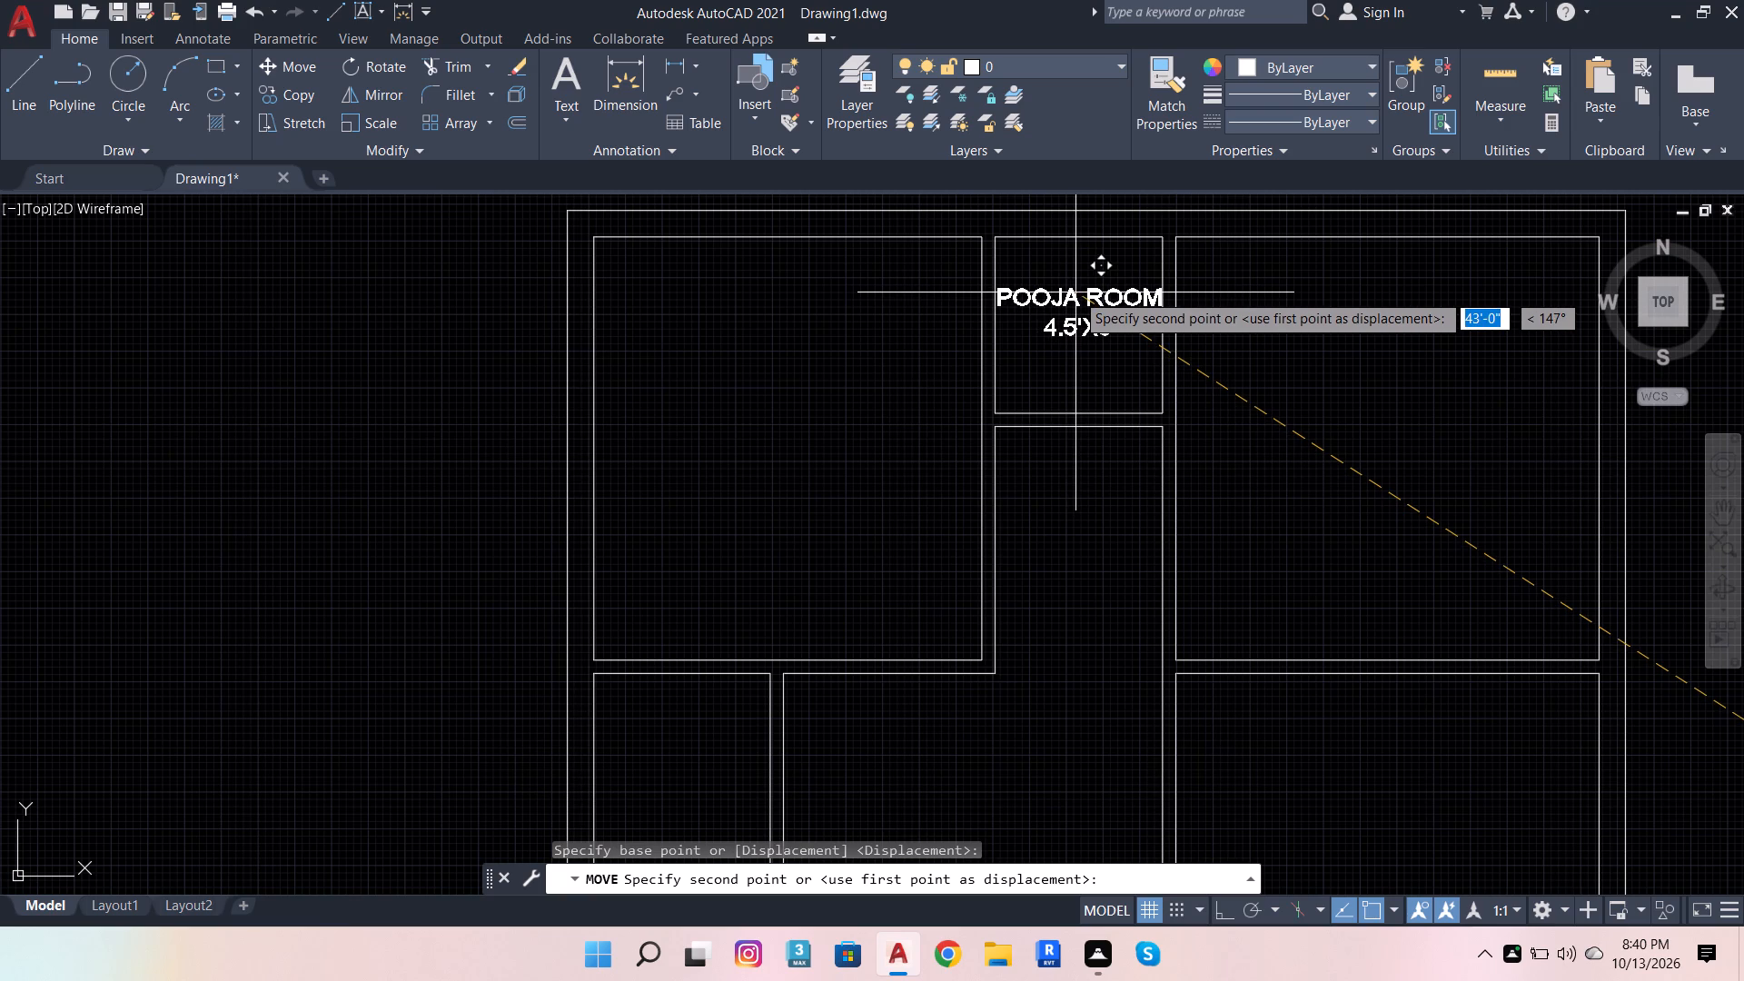
click(1075, 292)
Move the WASHROOM label into the small room on the plan's left side, below the top-left room.
scroll(1078, 360, down, 3)
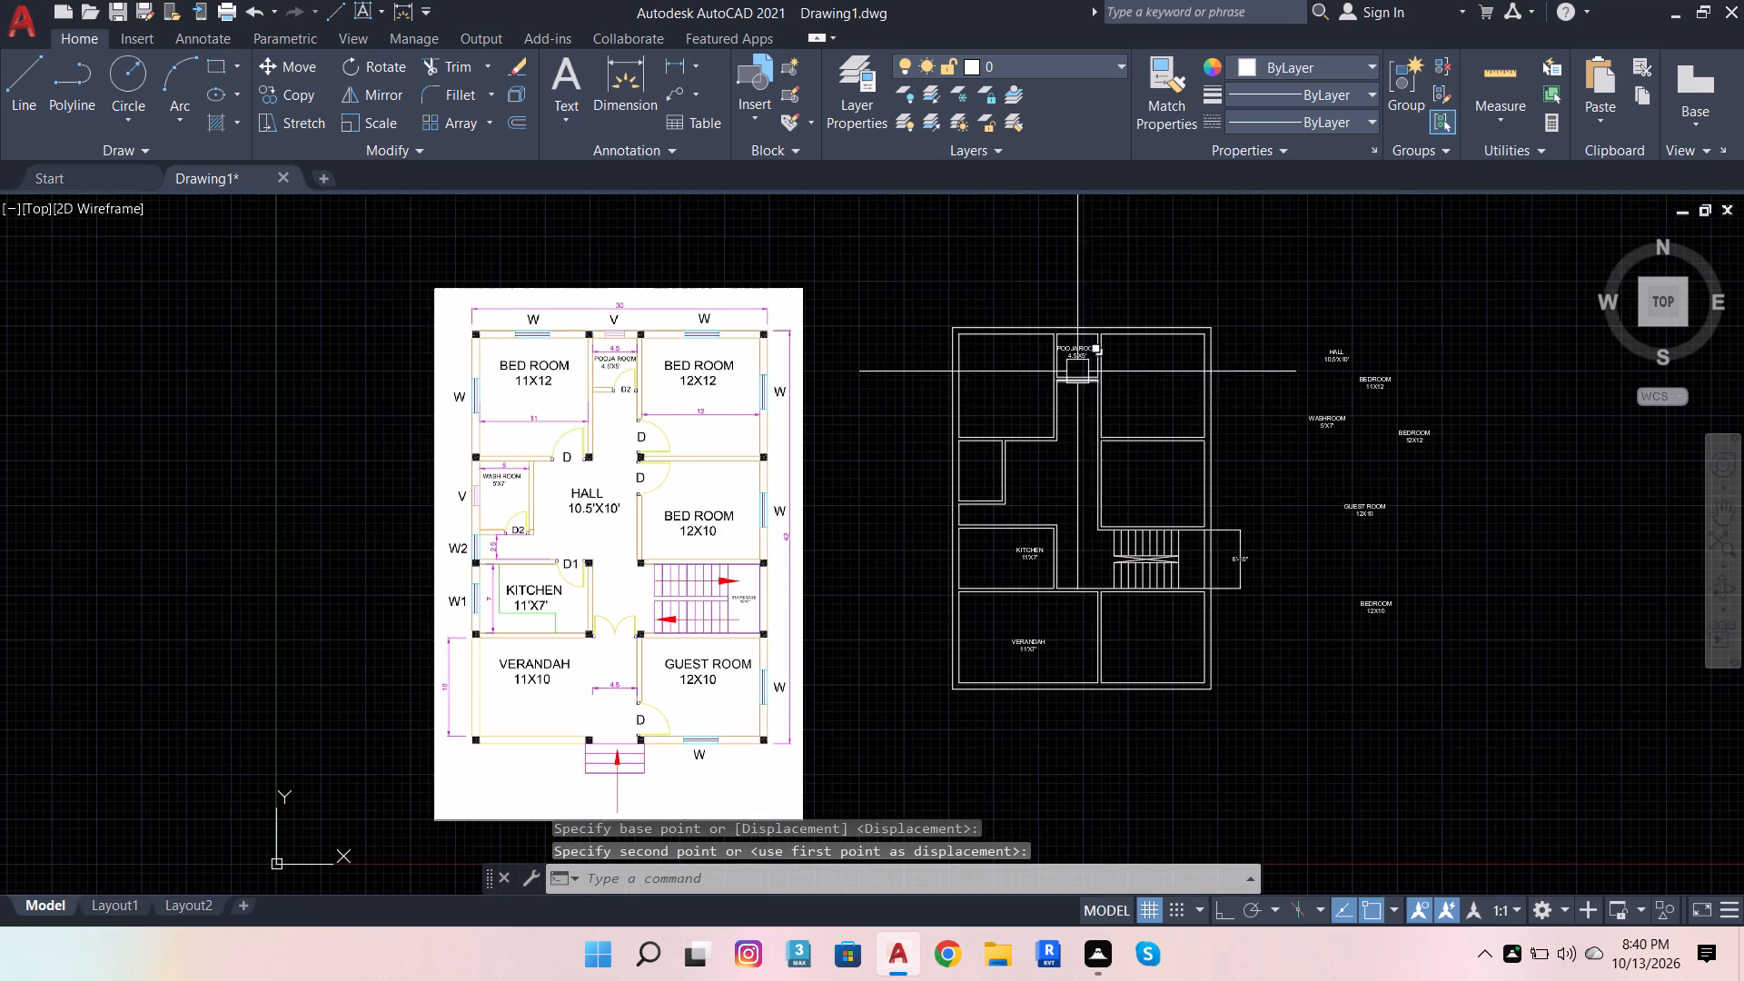
scroll(1361, 448, up, 2)
click(1267, 374)
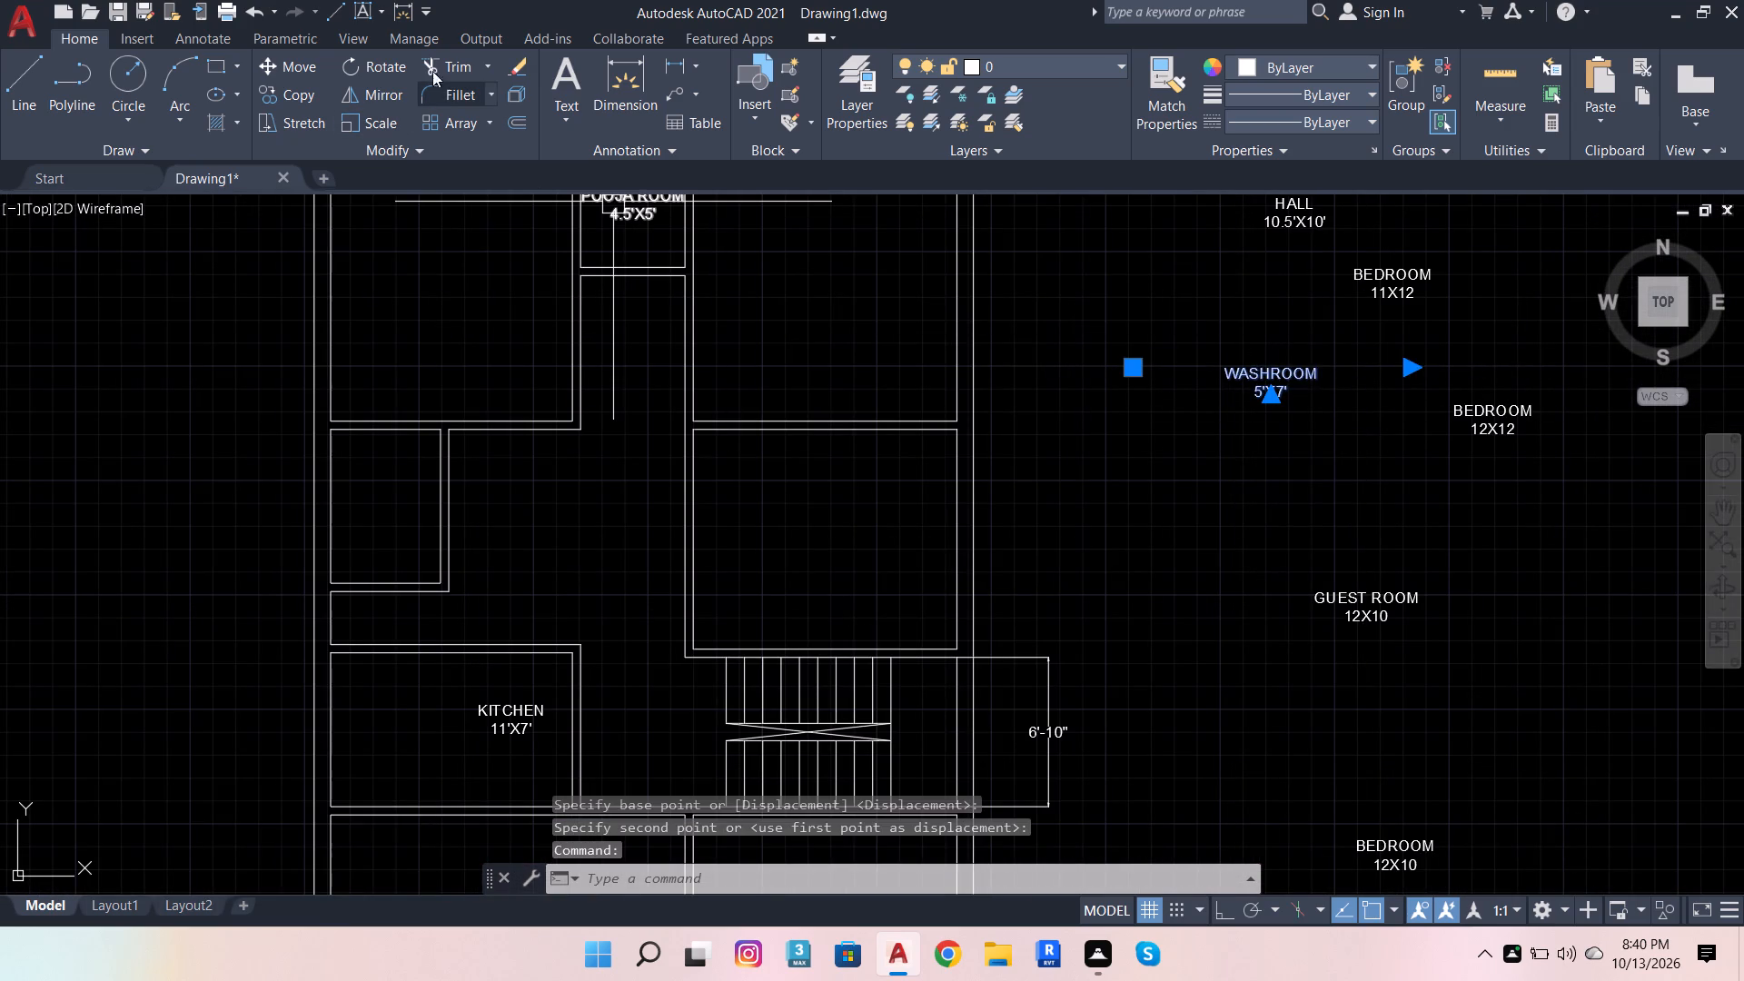
click(312, 64)
click(1238, 372)
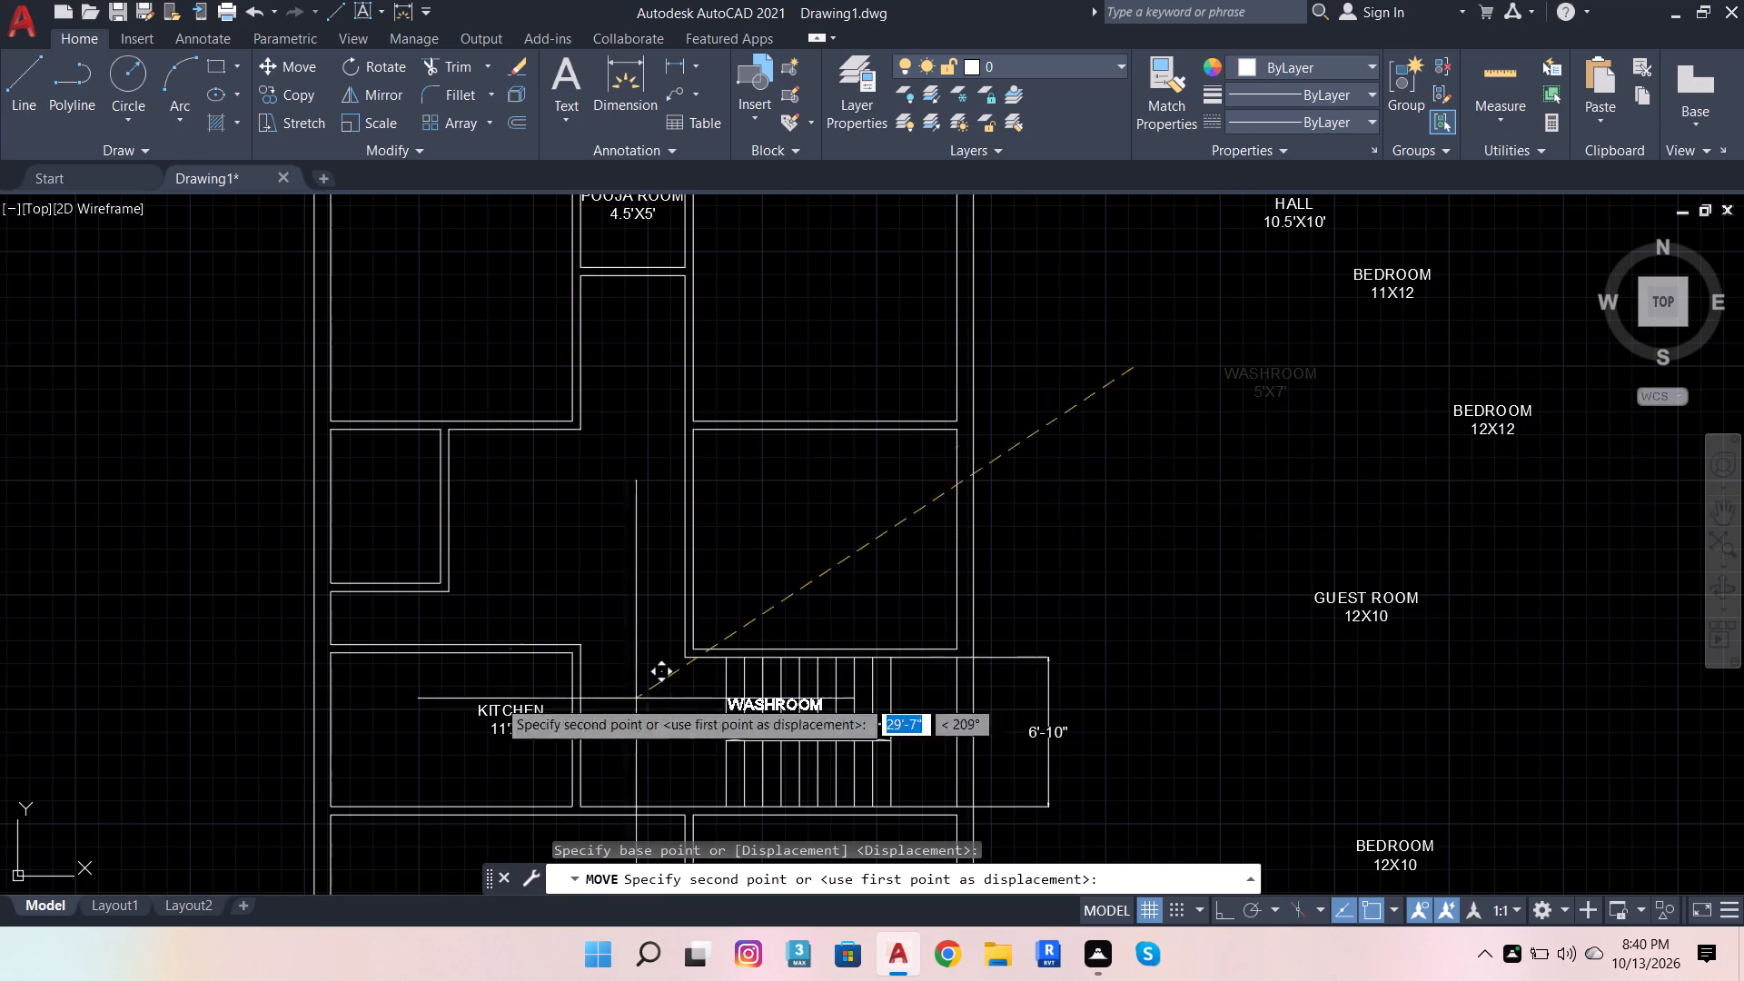
scroll(295, 501, up, 1)
scroll(170, 518, up, 1)
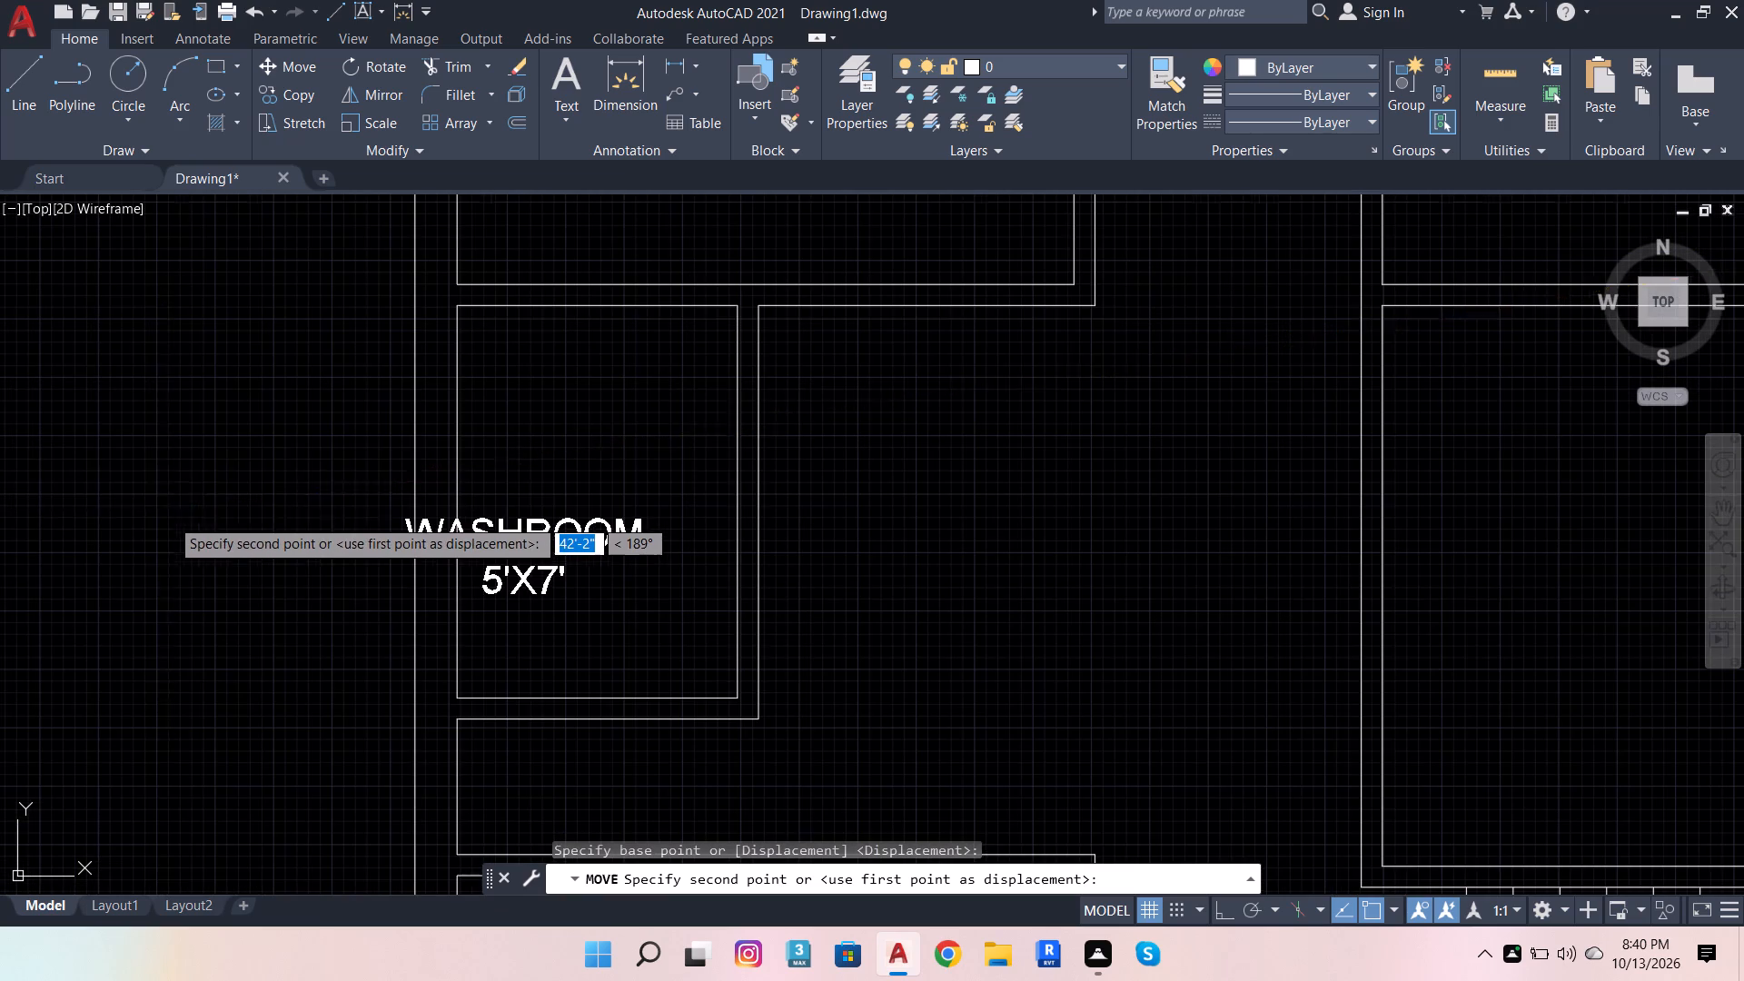
click(251, 362)
Move the BEDROOM 12X12 label into the plan's top-right room.
scroll(132, 540, down, 3)
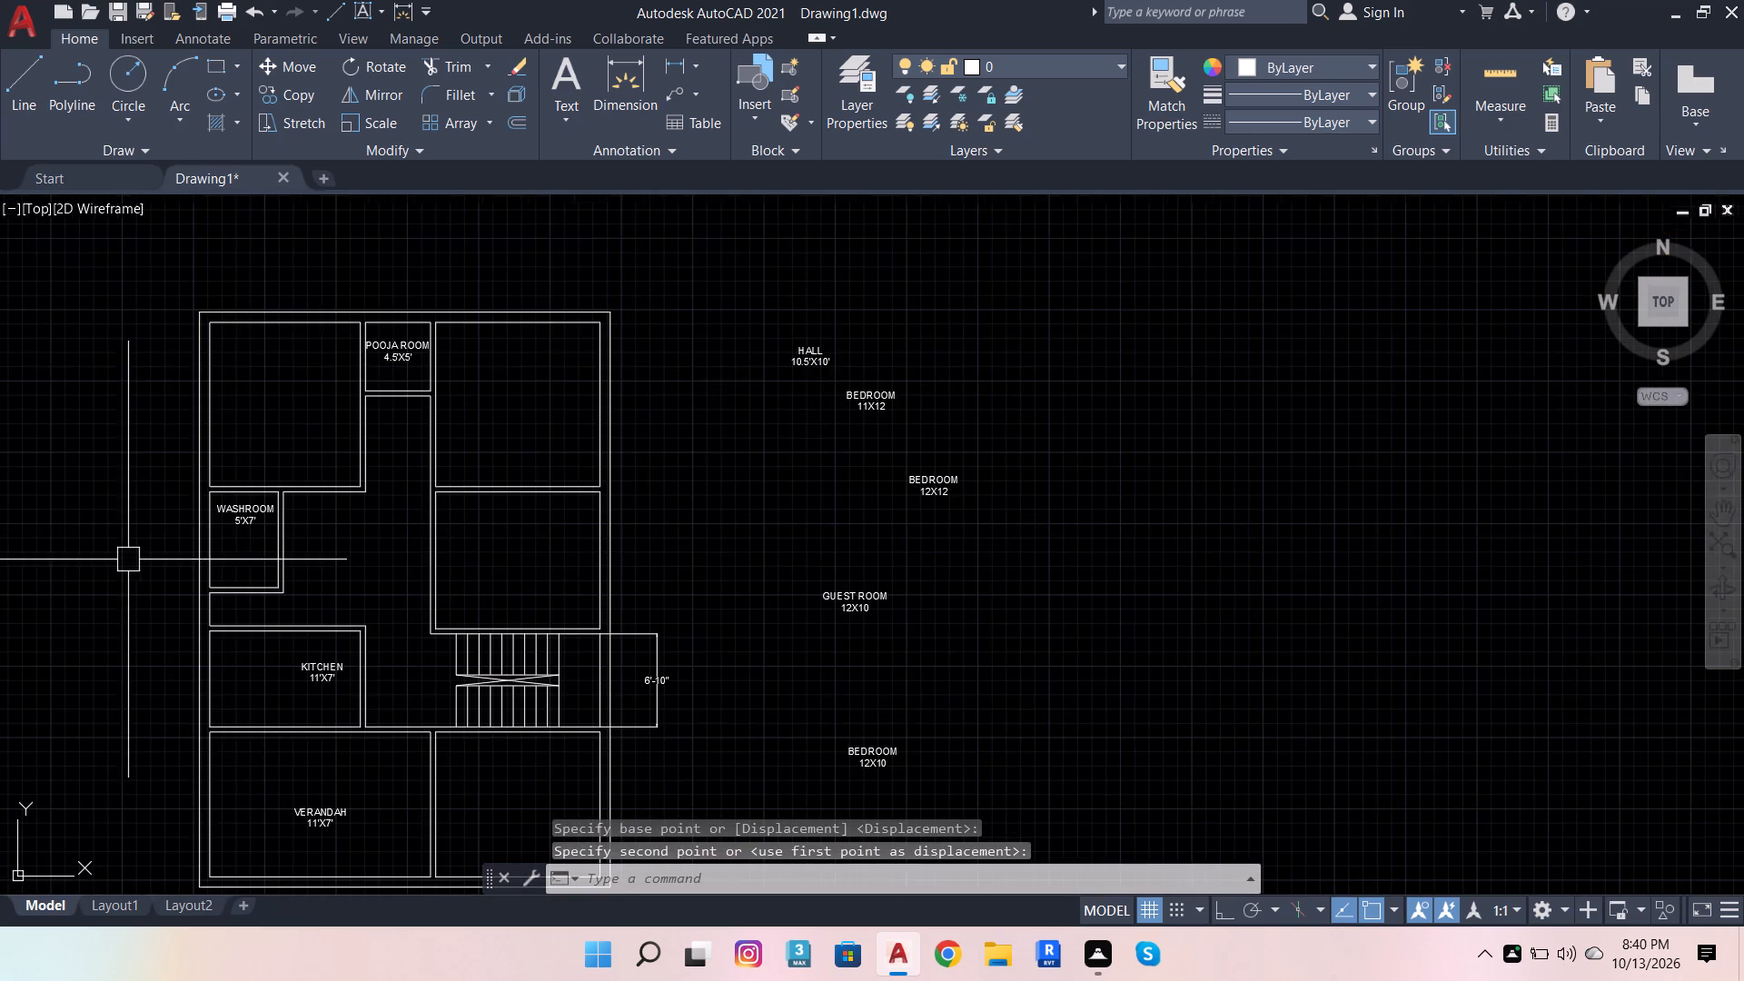
scroll(947, 492, up, 1)
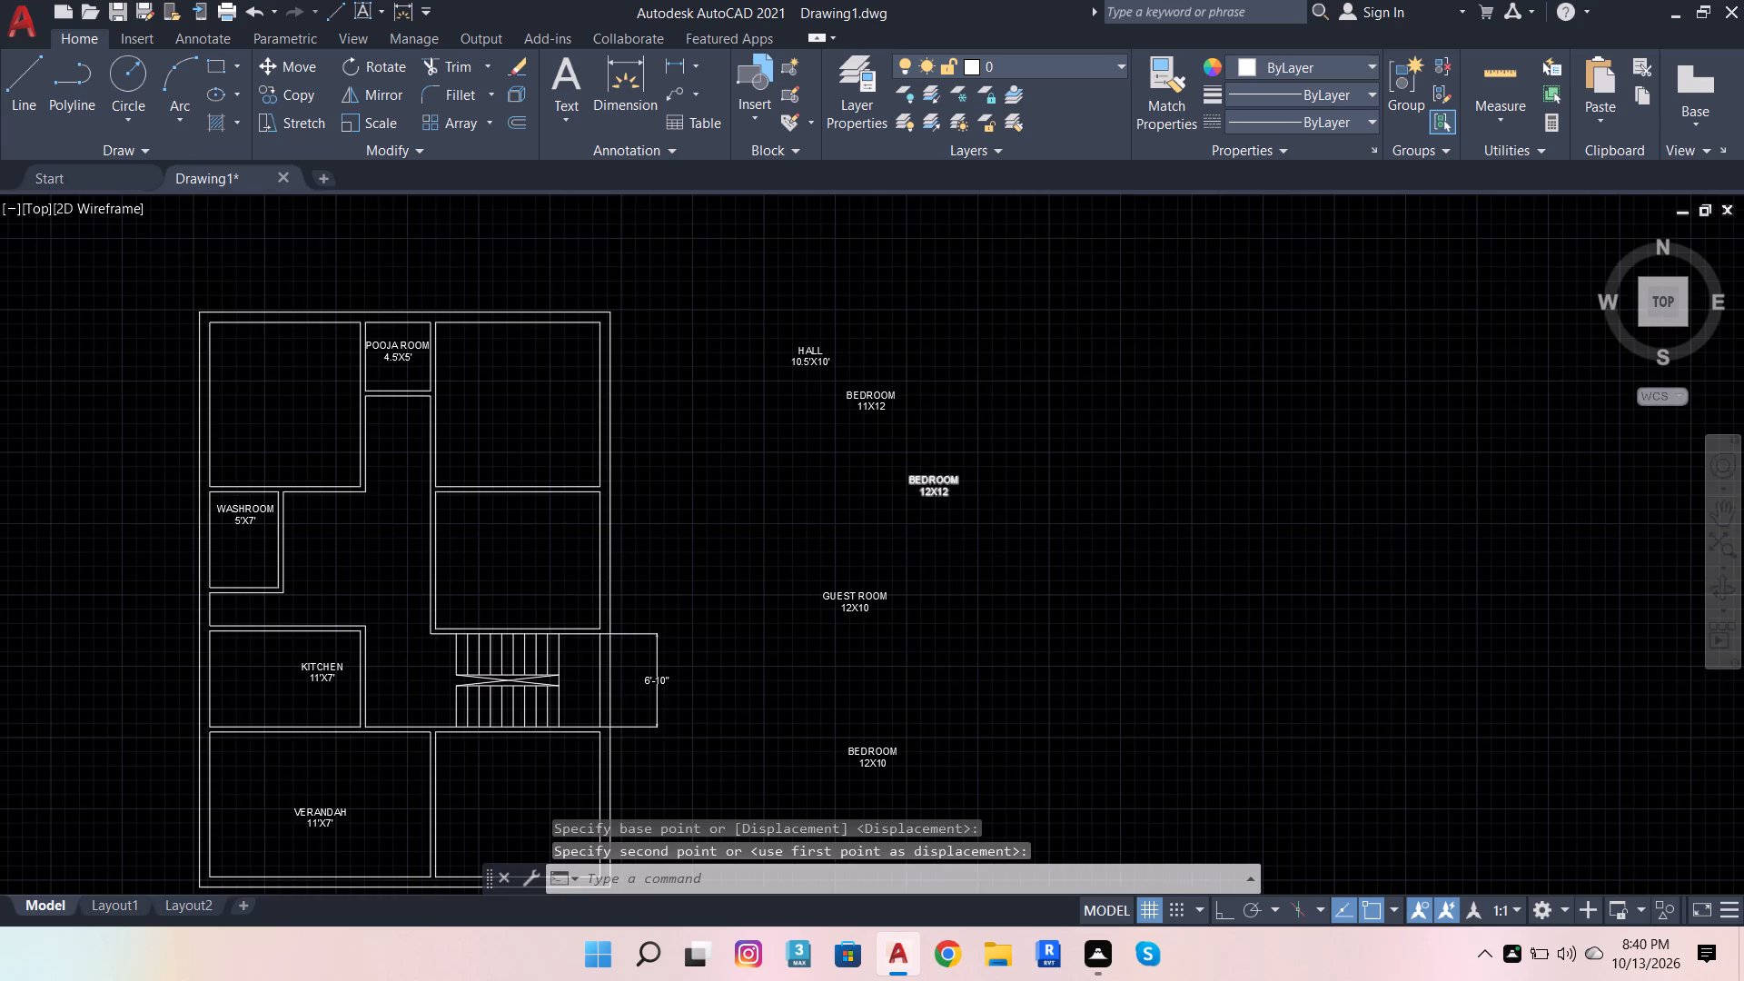
scroll(977, 470, down, 2)
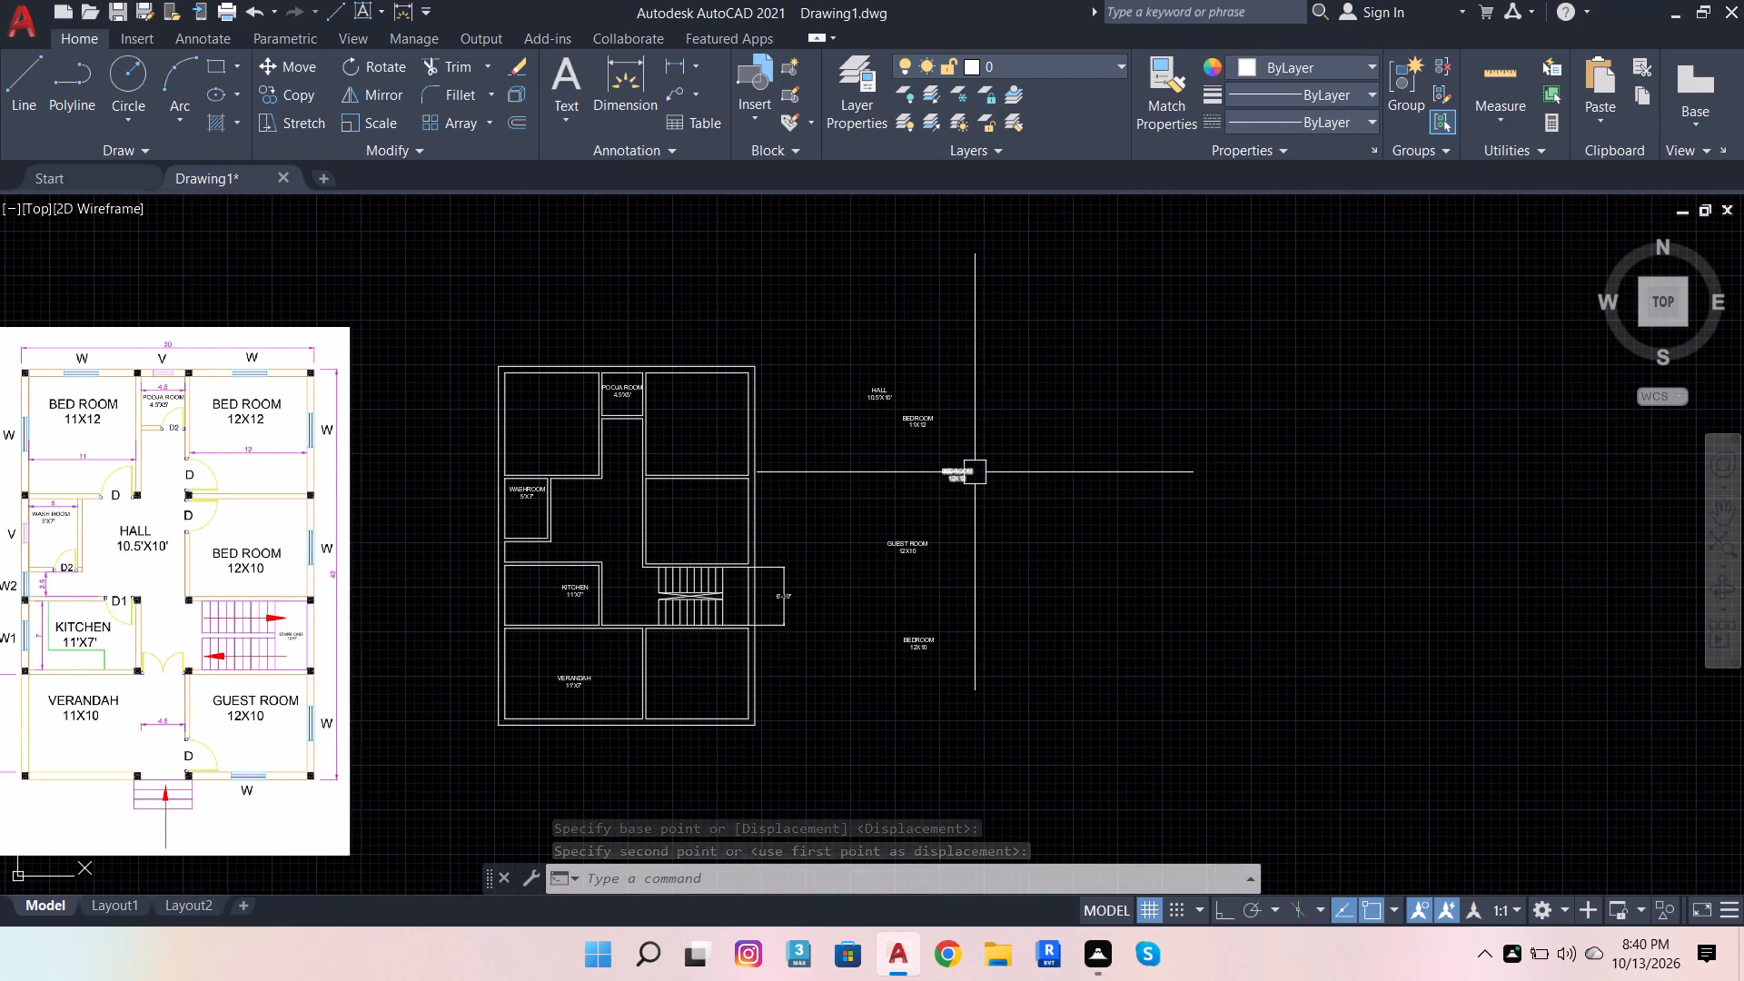
click(975, 472)
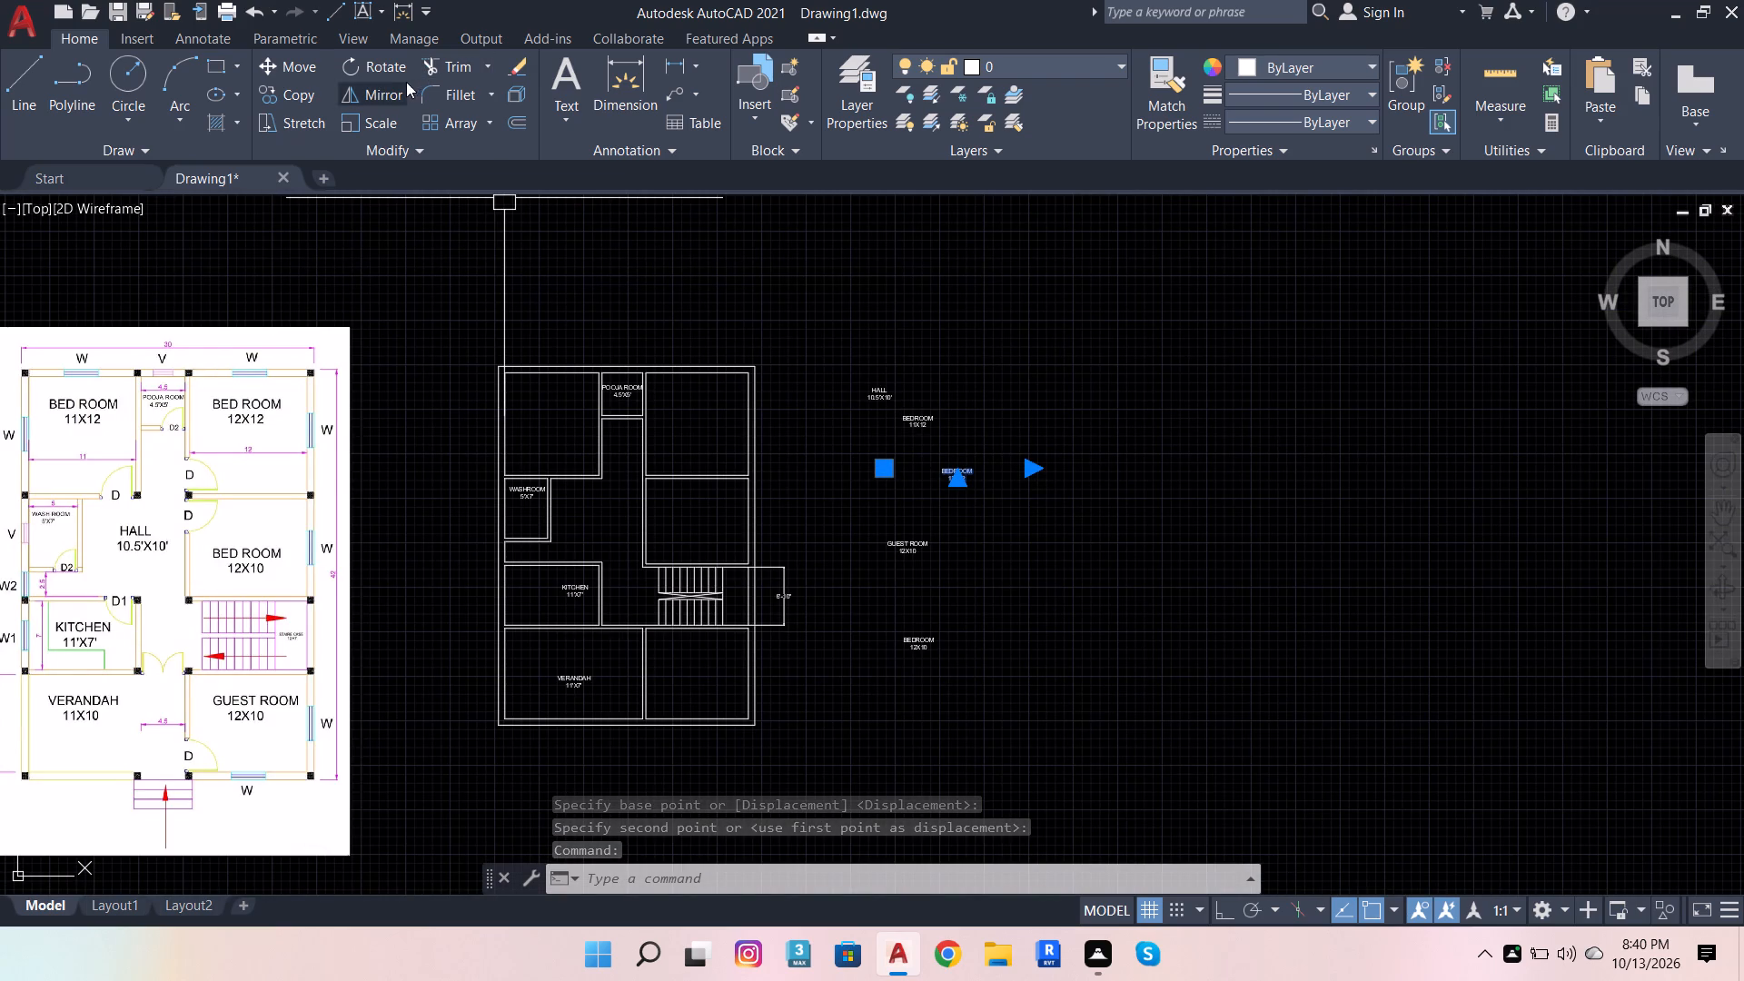
click(259, 64)
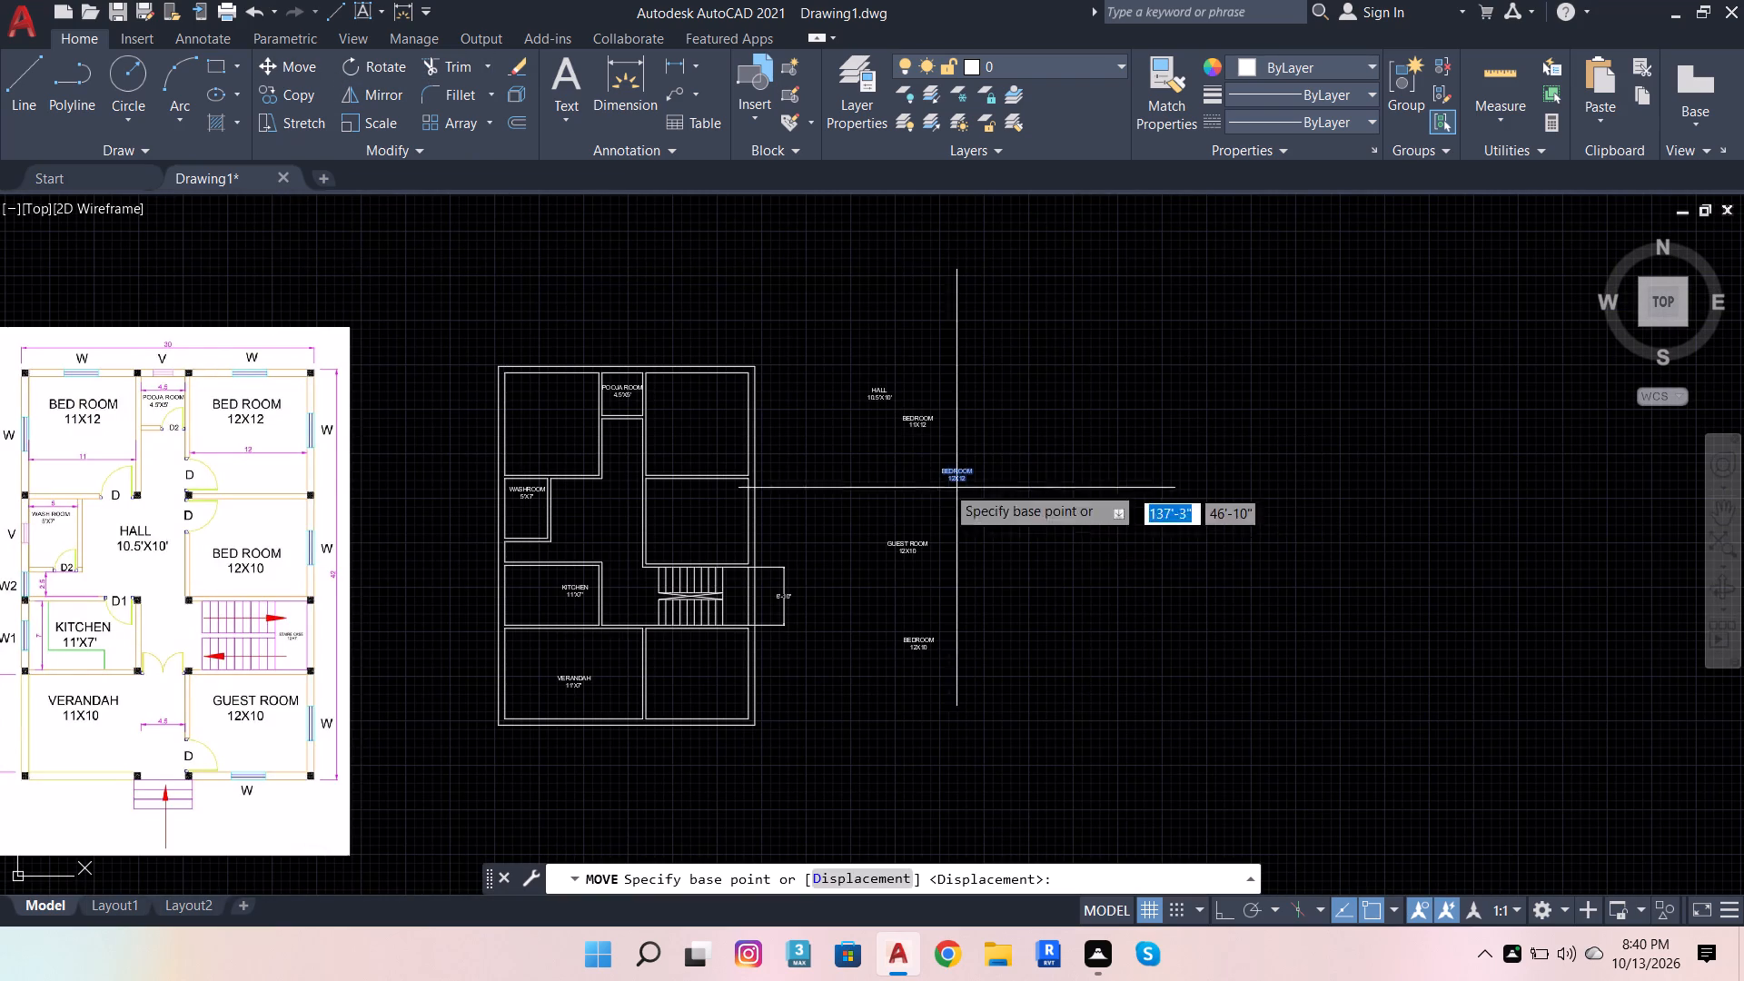
scroll(952, 469, up, 5)
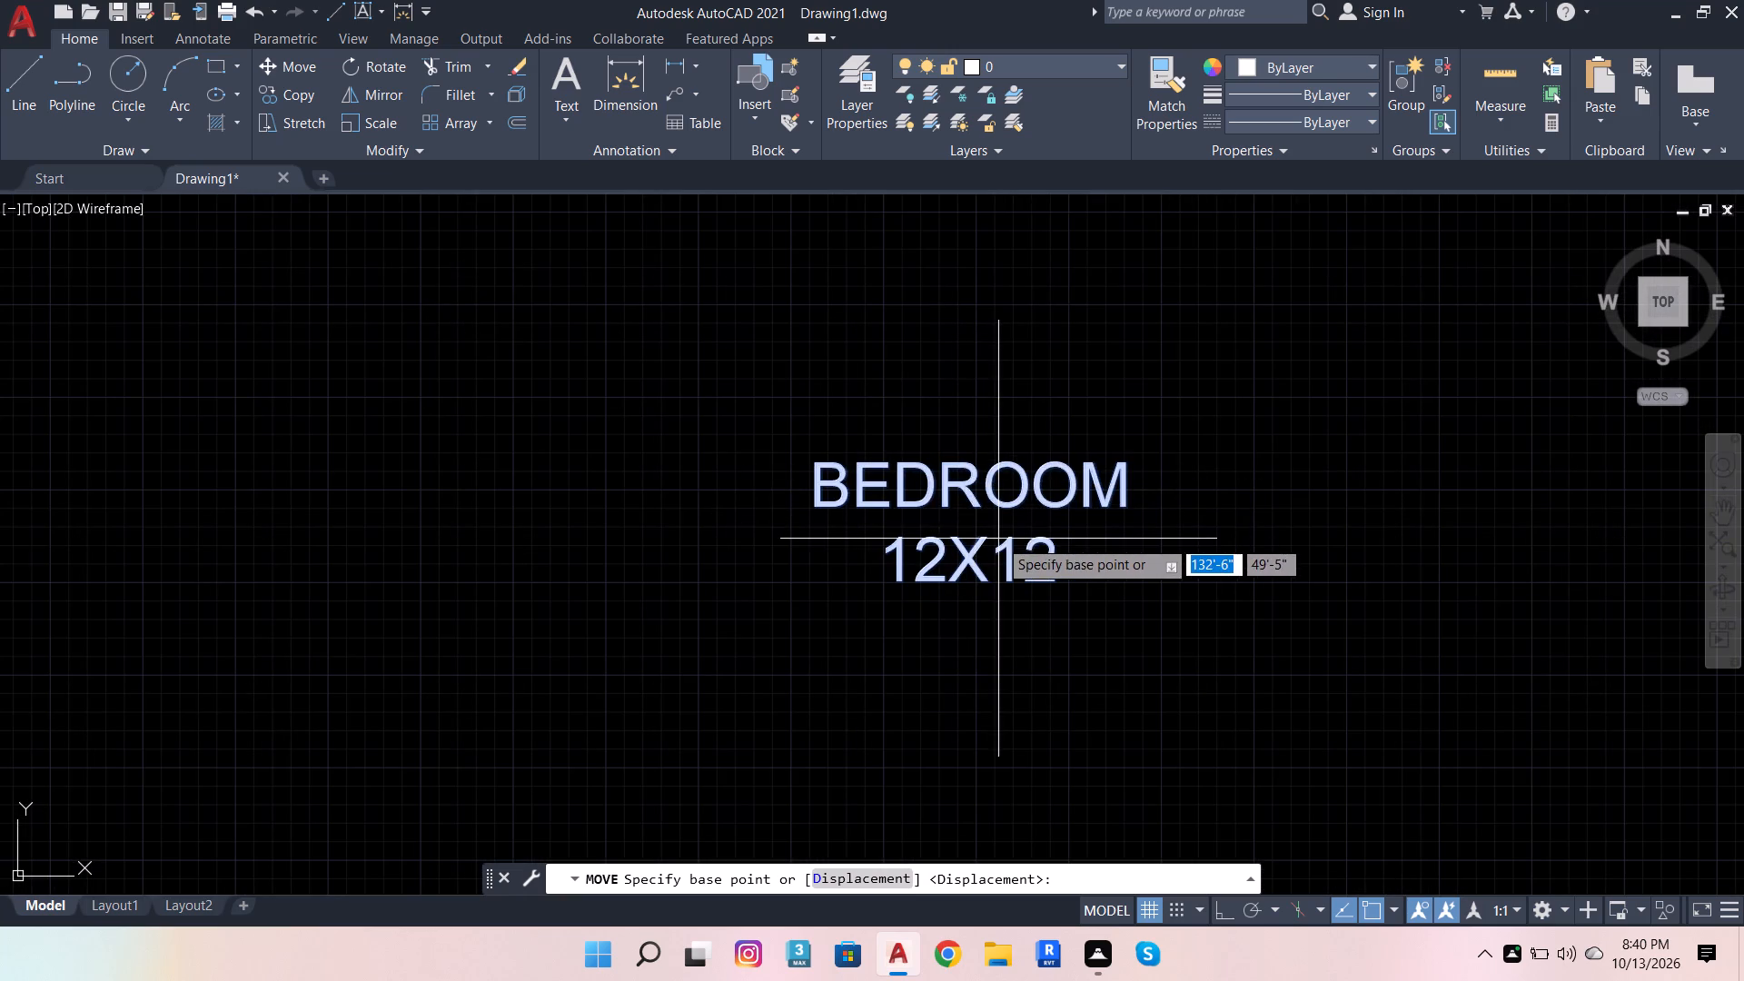
click(998, 539)
scroll(1173, 528, down, 4)
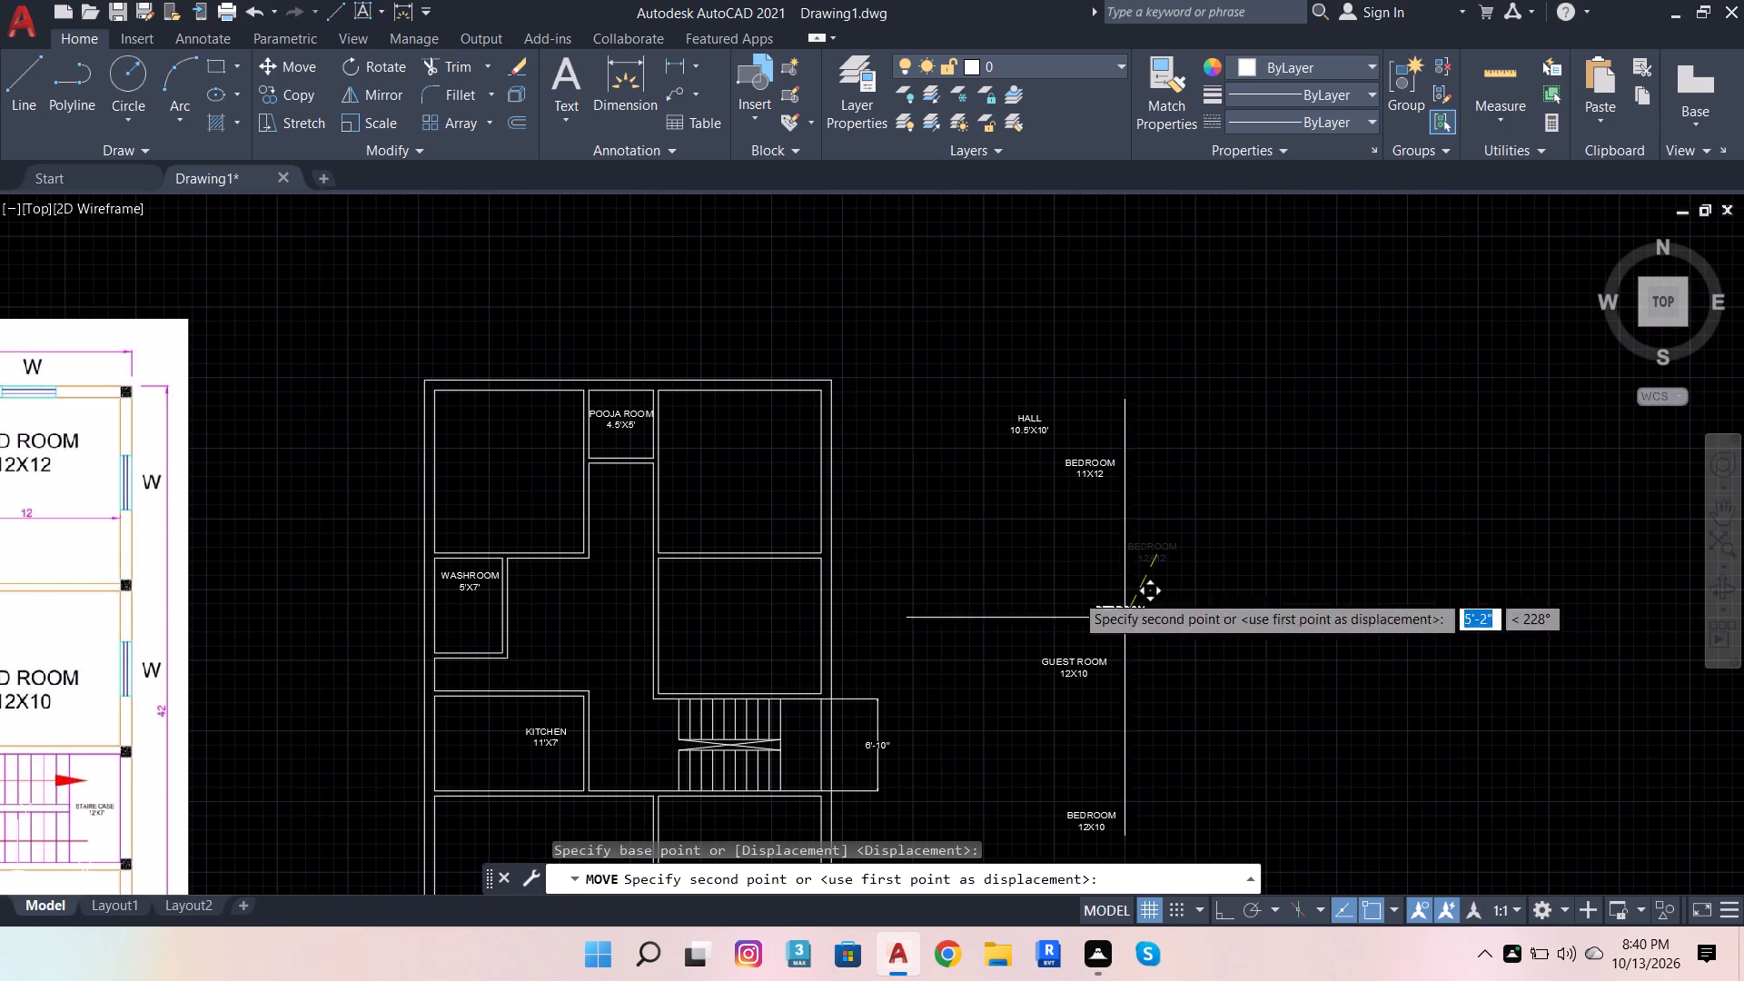
scroll(740, 466, up, 1)
click(751, 426)
Move the BEDROOM 11X12 label into the plan's top-left room.
scroll(876, 537, down, 3)
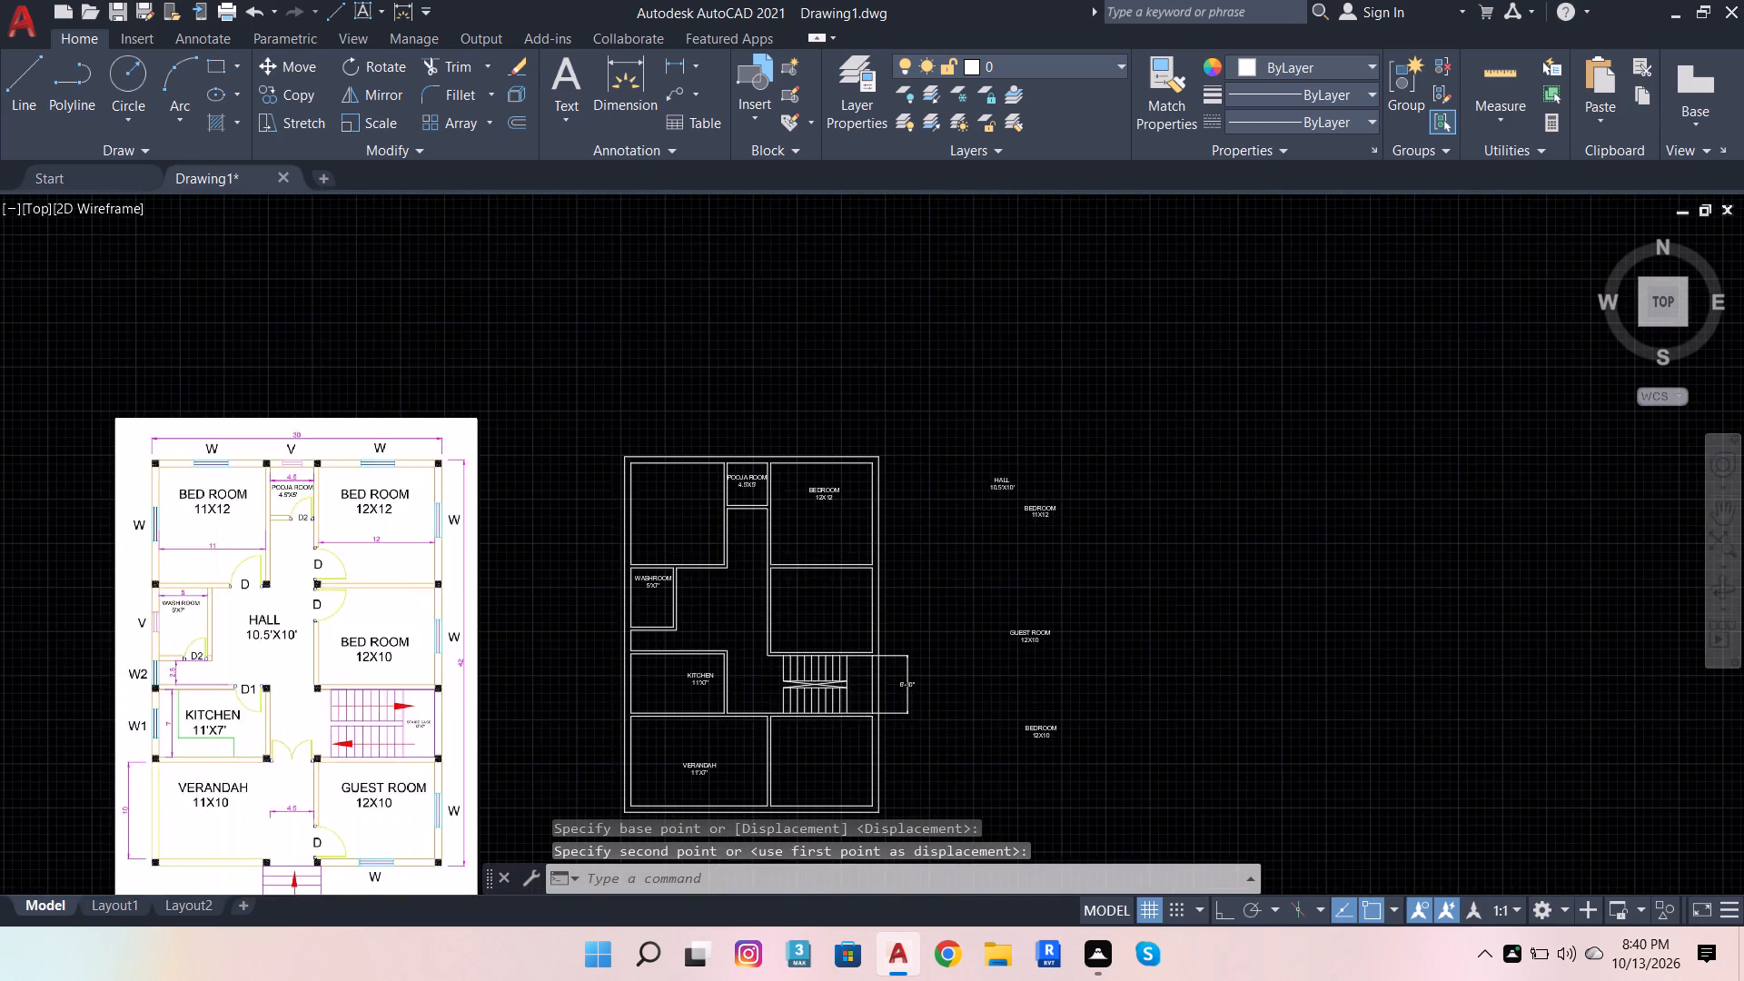
scroll(807, 540, up, 2)
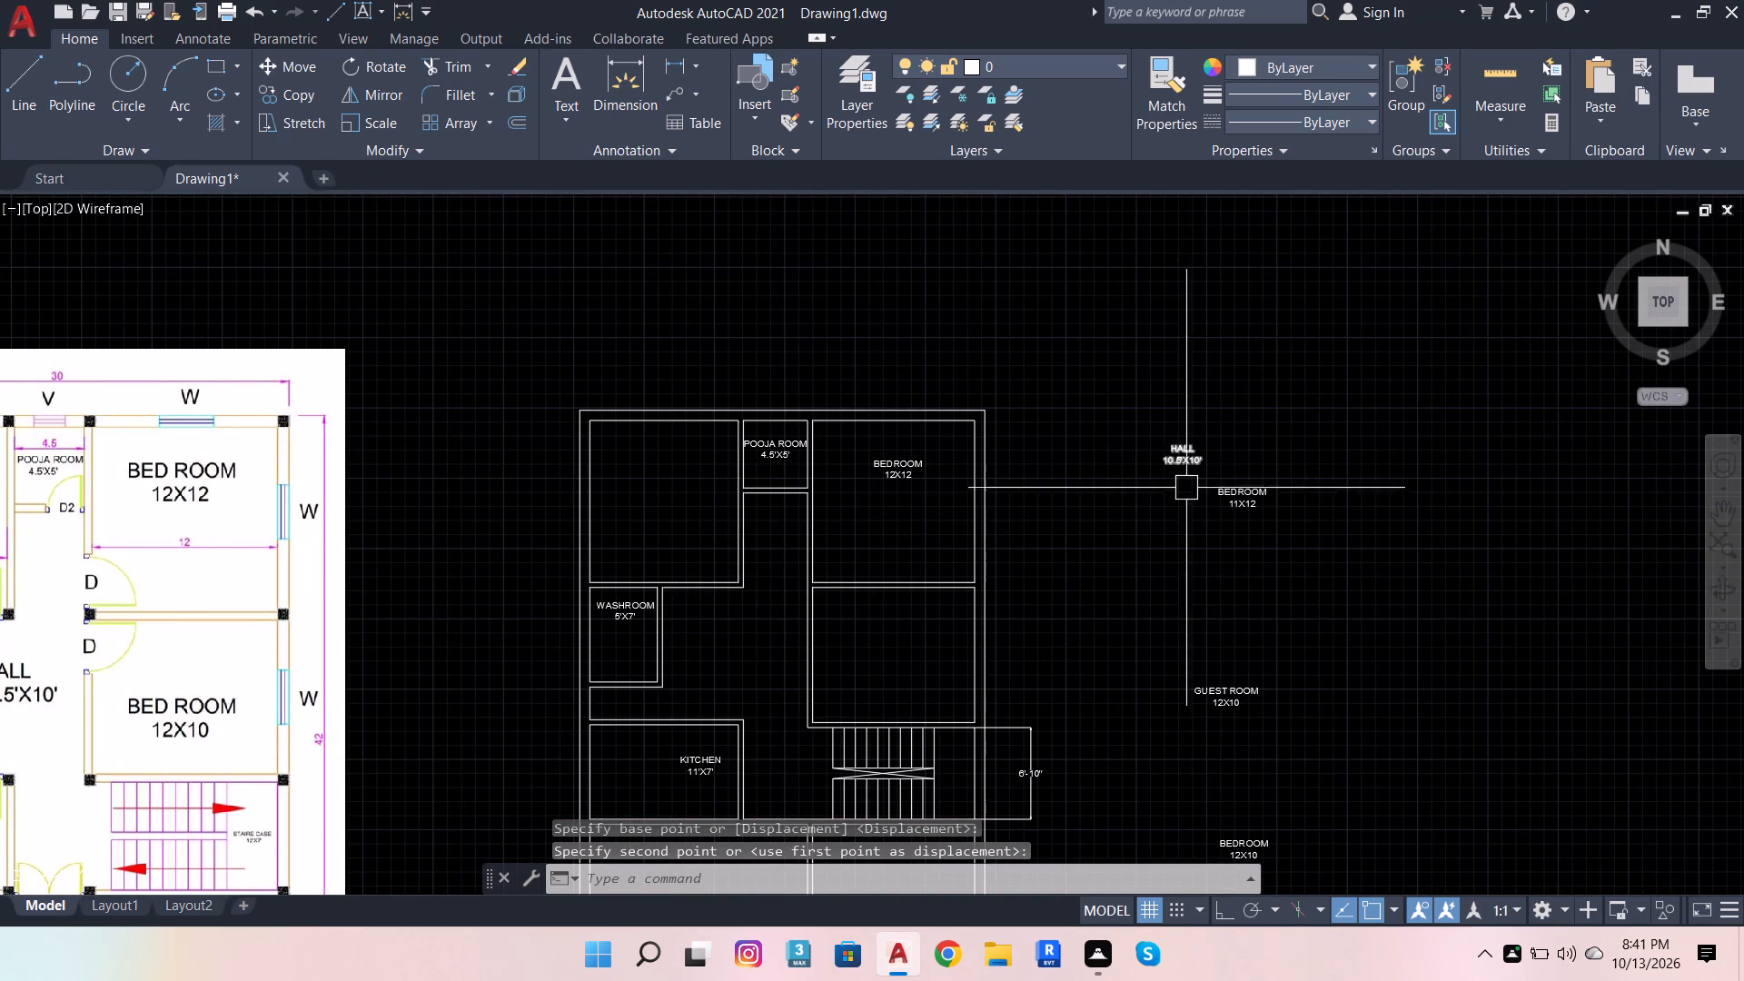
scroll(1253, 493, up, 2)
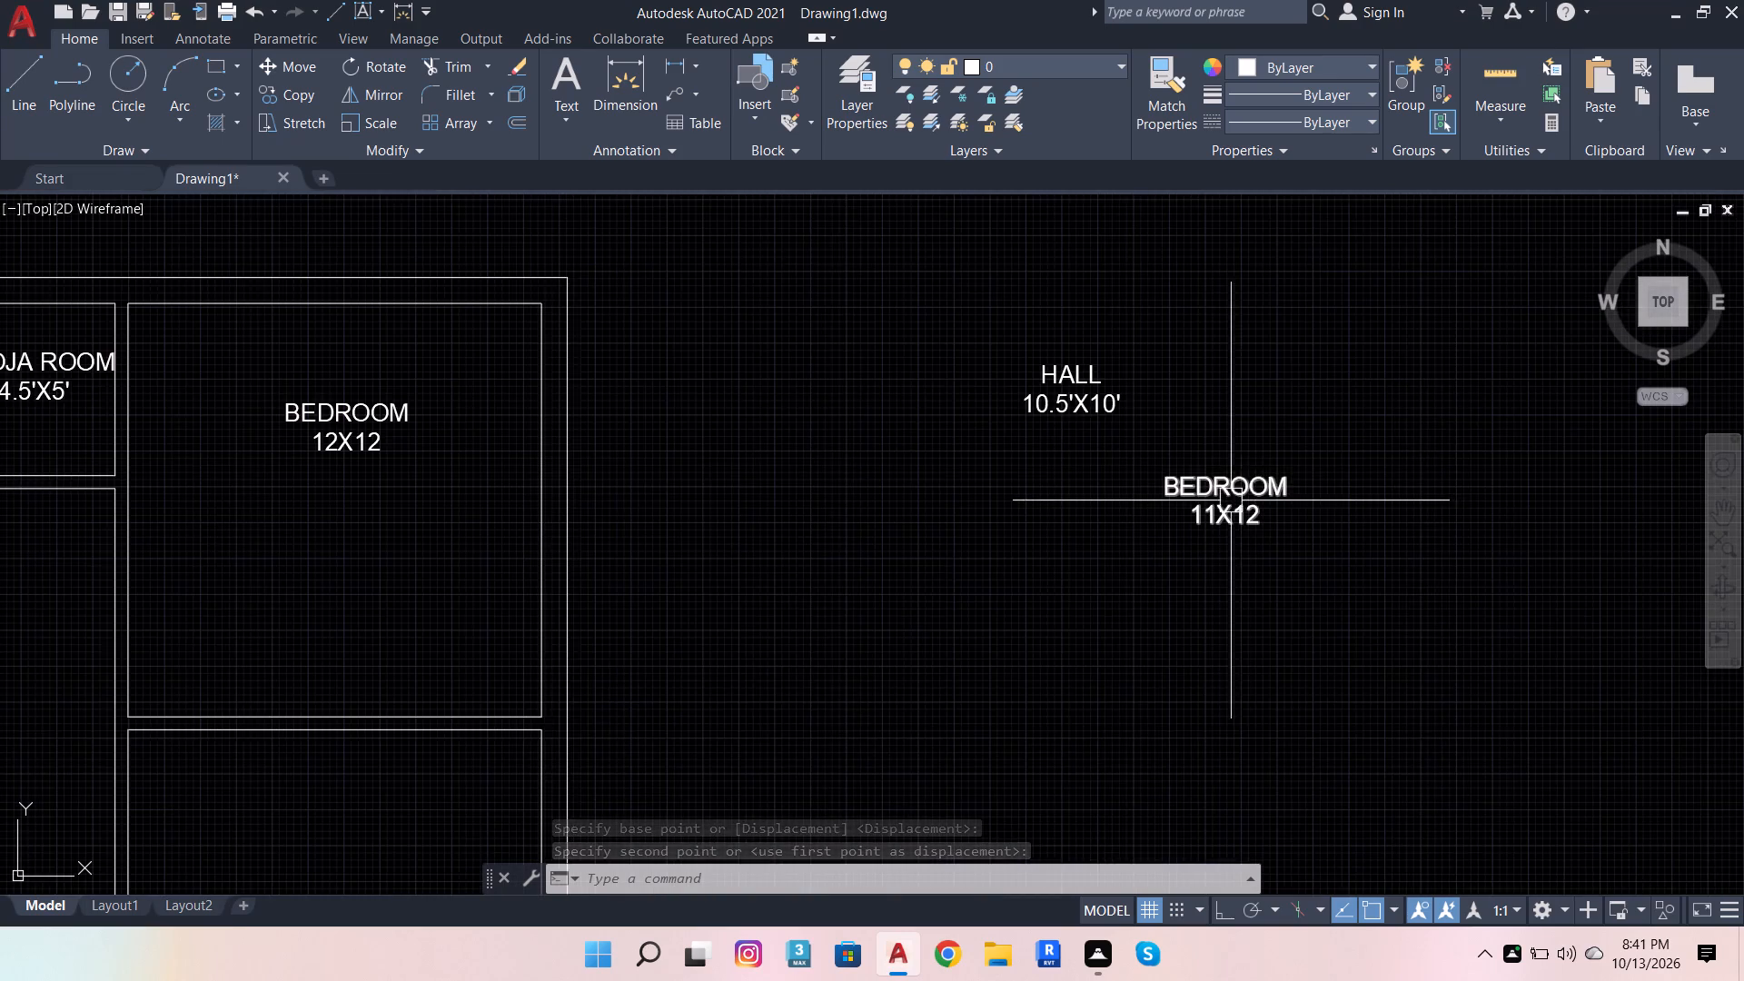
scroll(1235, 495, down, 3)
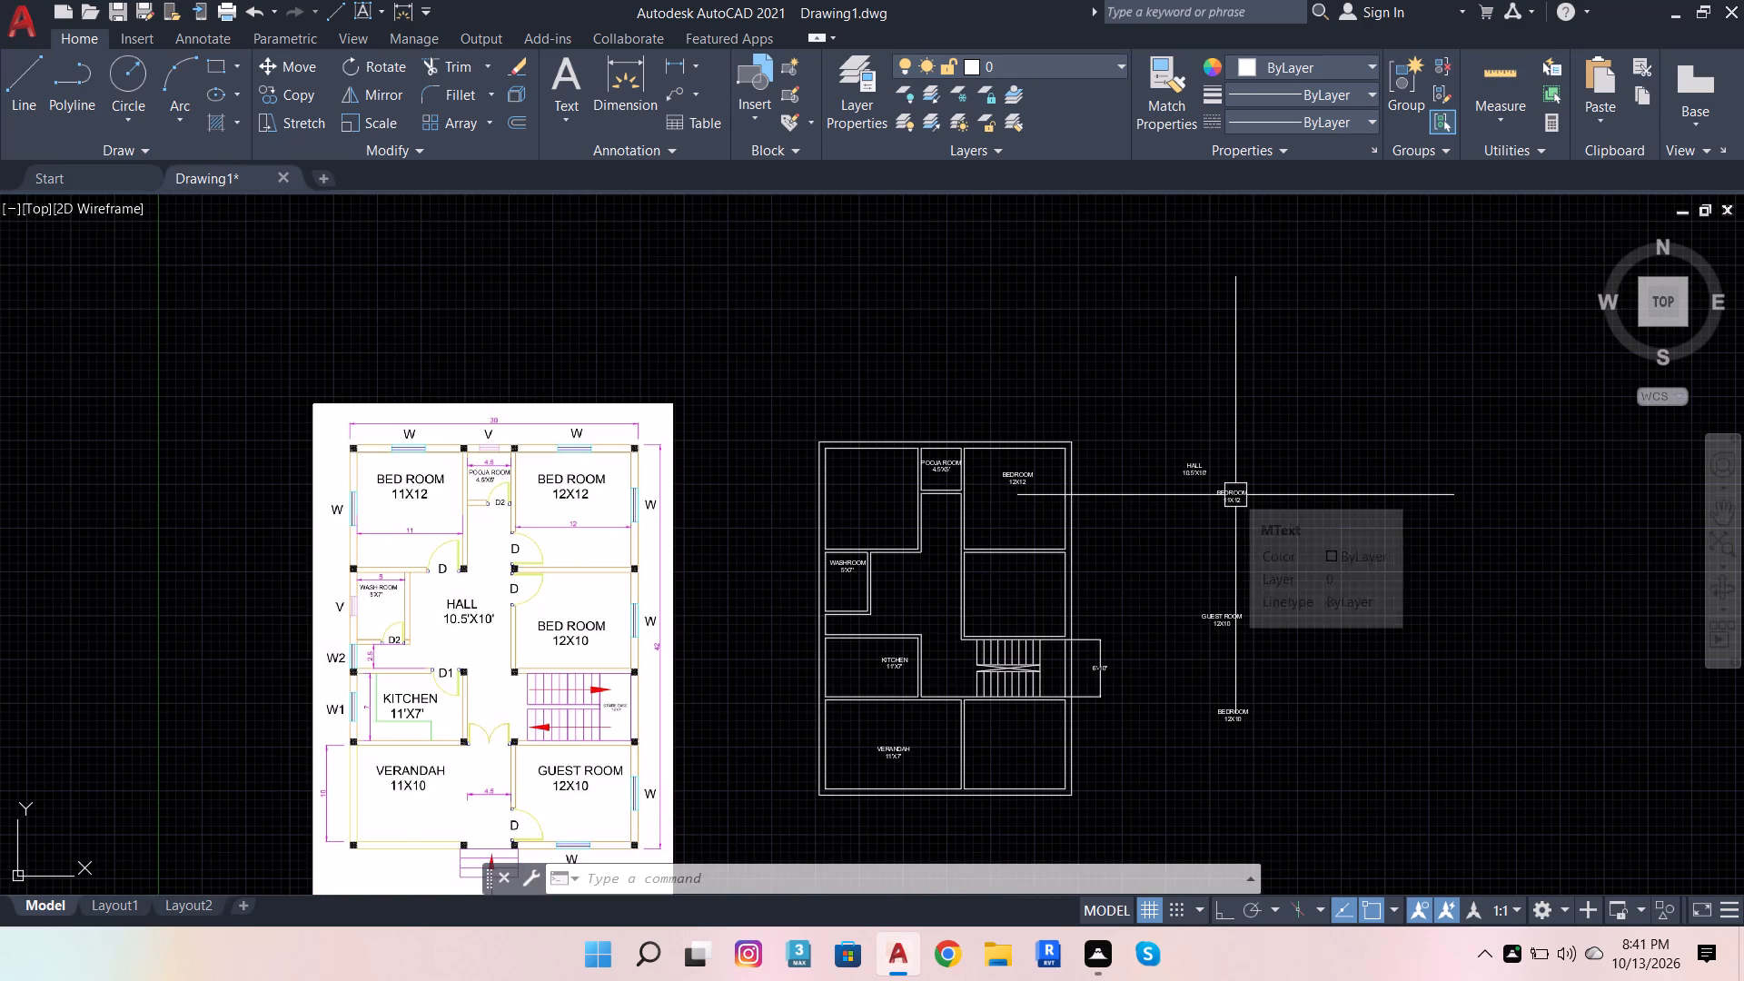
scroll(1235, 495, up, 1)
click(1235, 495)
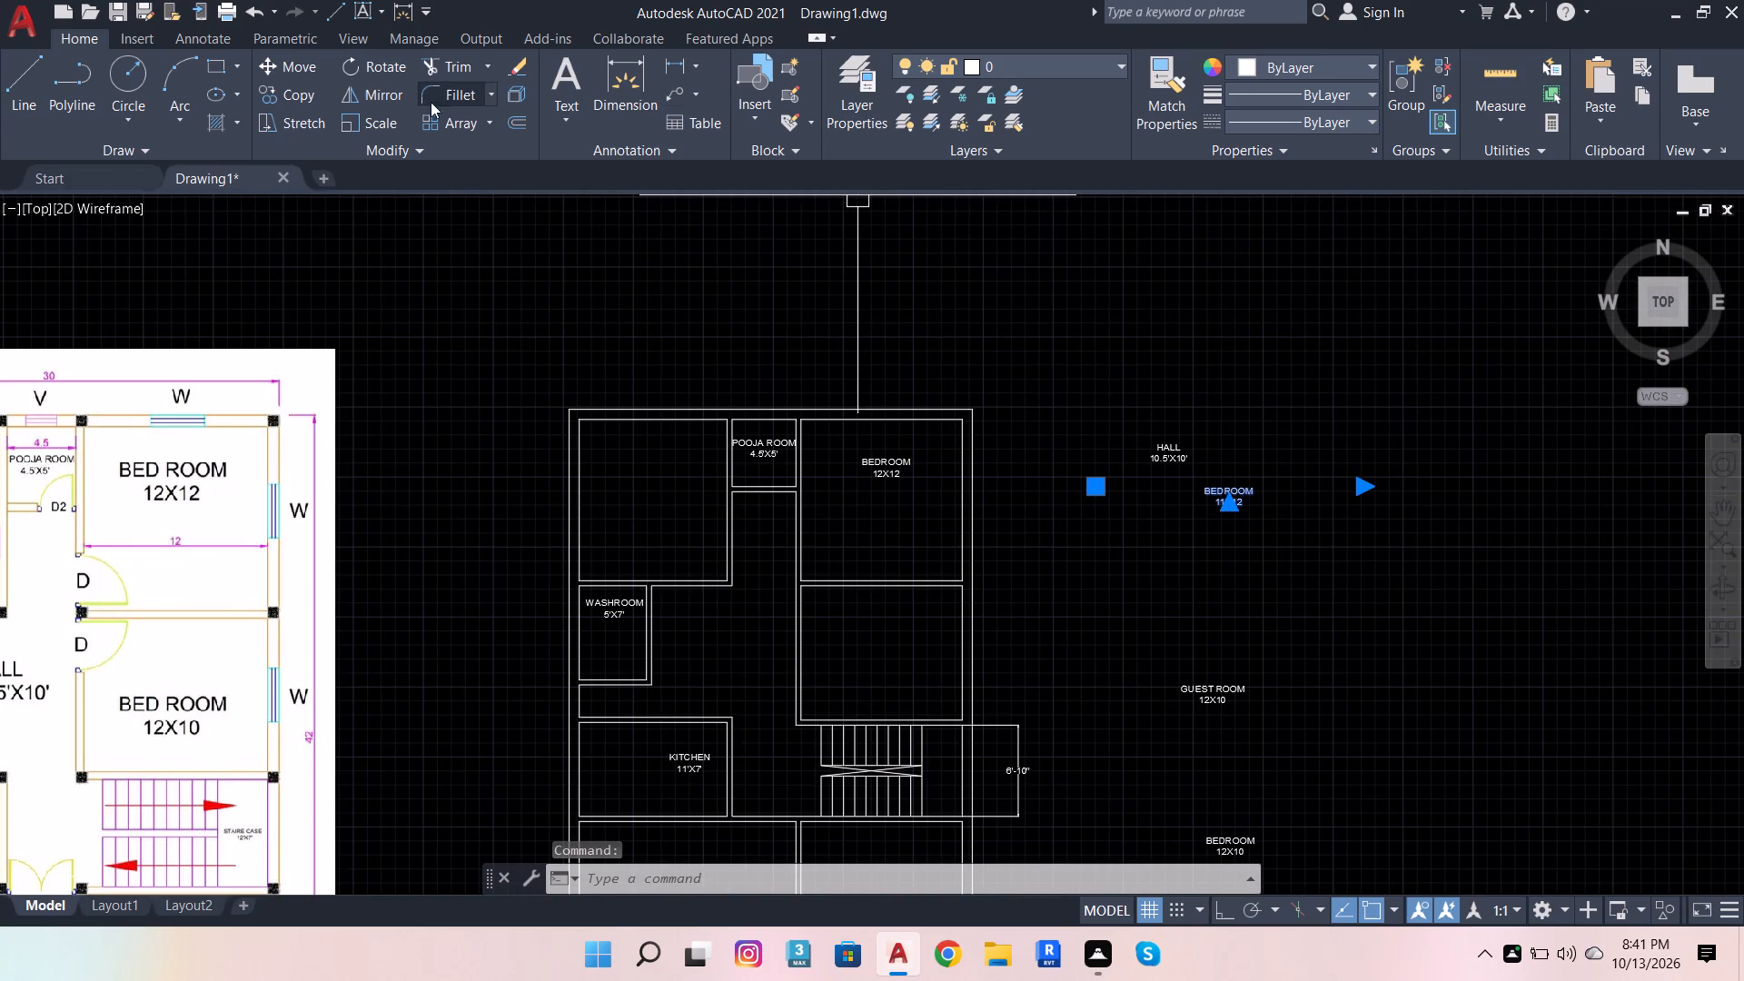
click(311, 71)
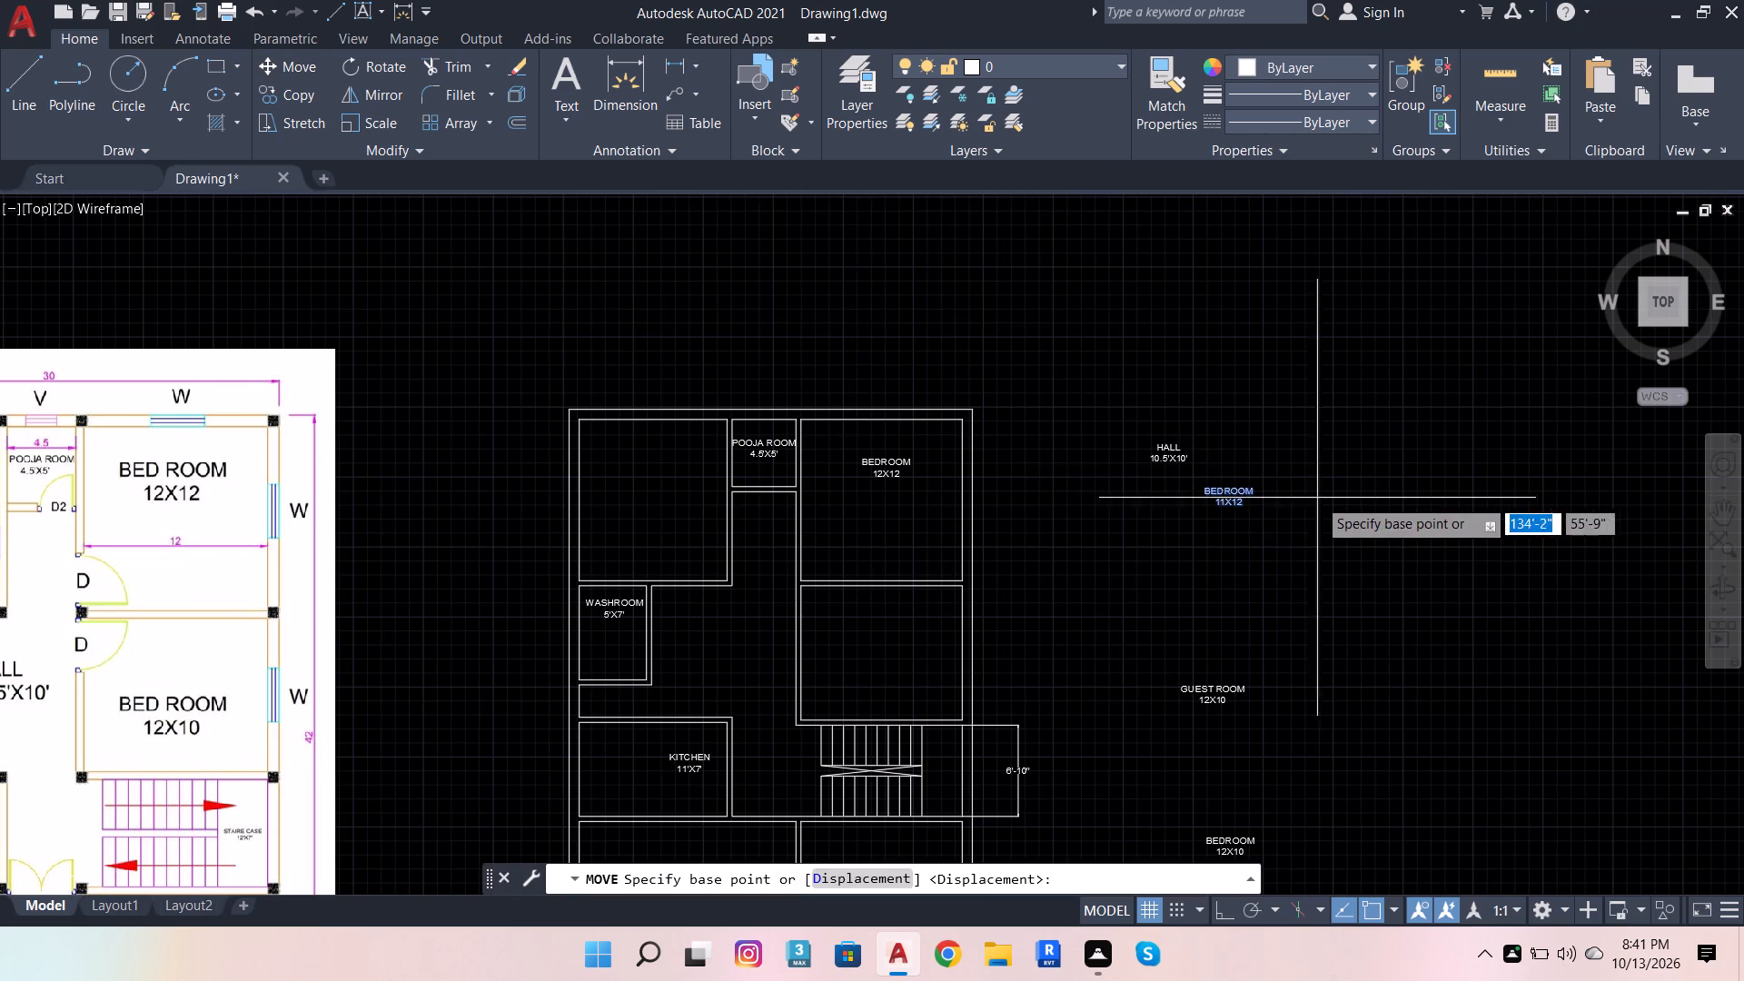
scroll(1259, 472, up, 4)
scroll(1048, 495, up, 1)
click(1149, 519)
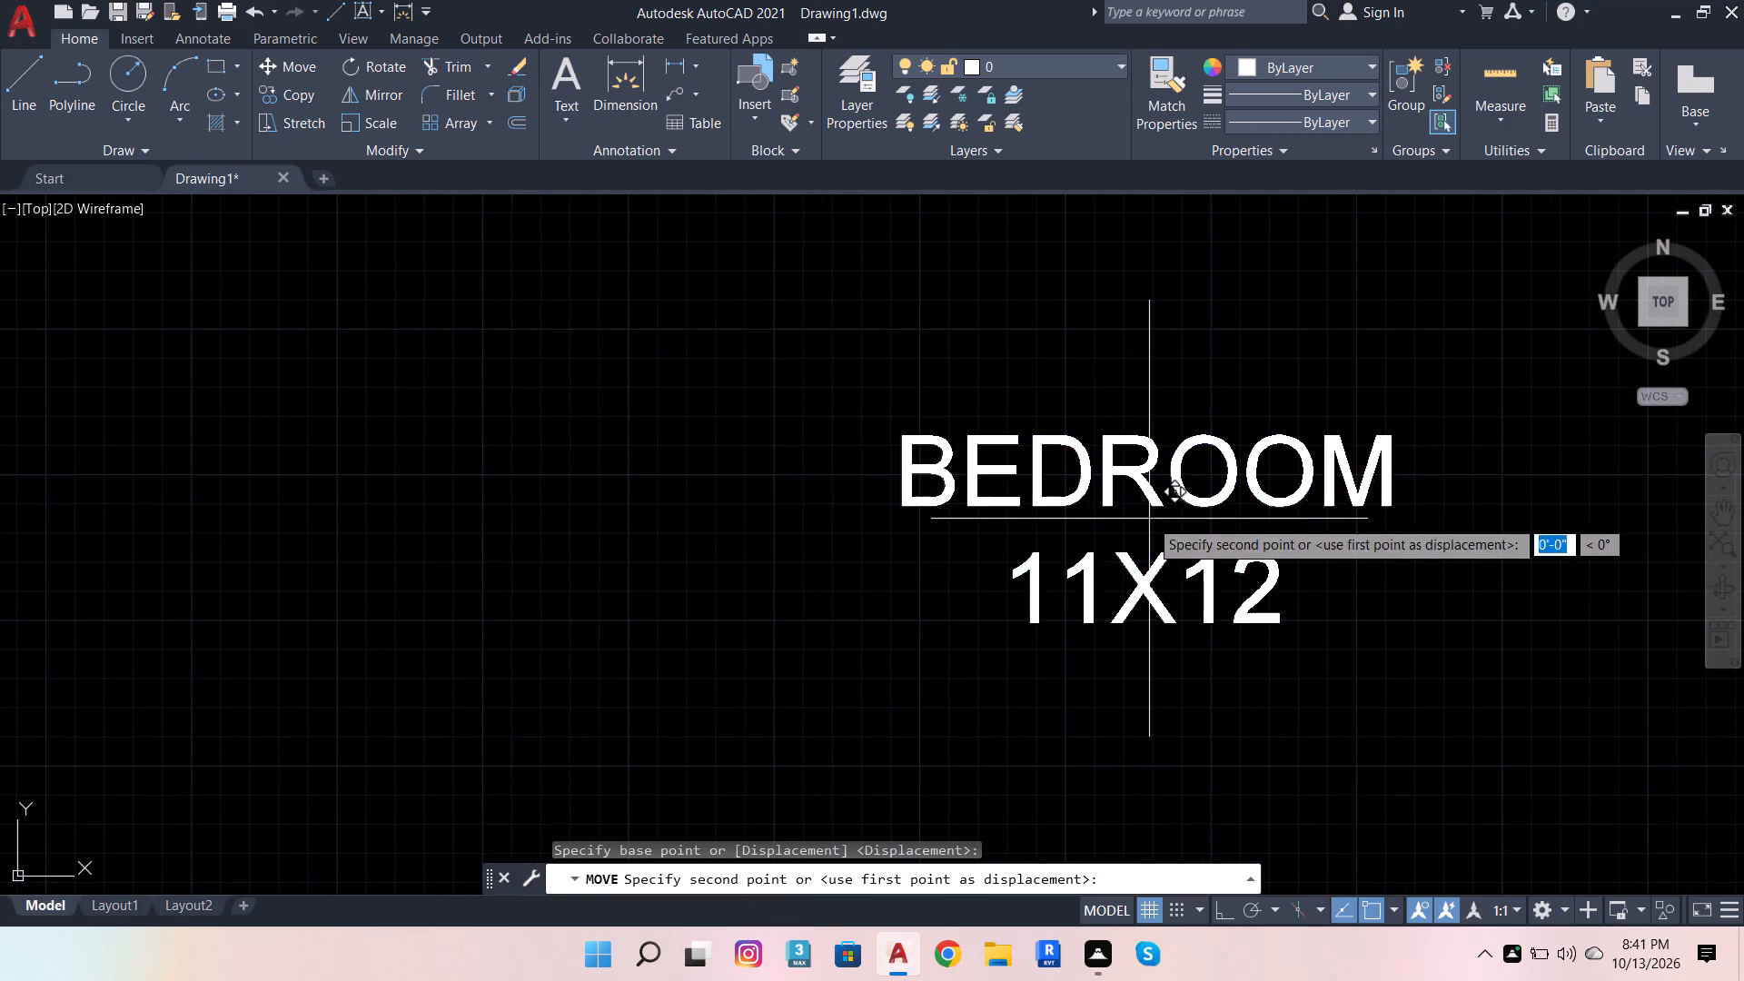
scroll(1263, 445, down, 5)
scroll(702, 495, up, 2)
scroll(957, 573, down, 2)
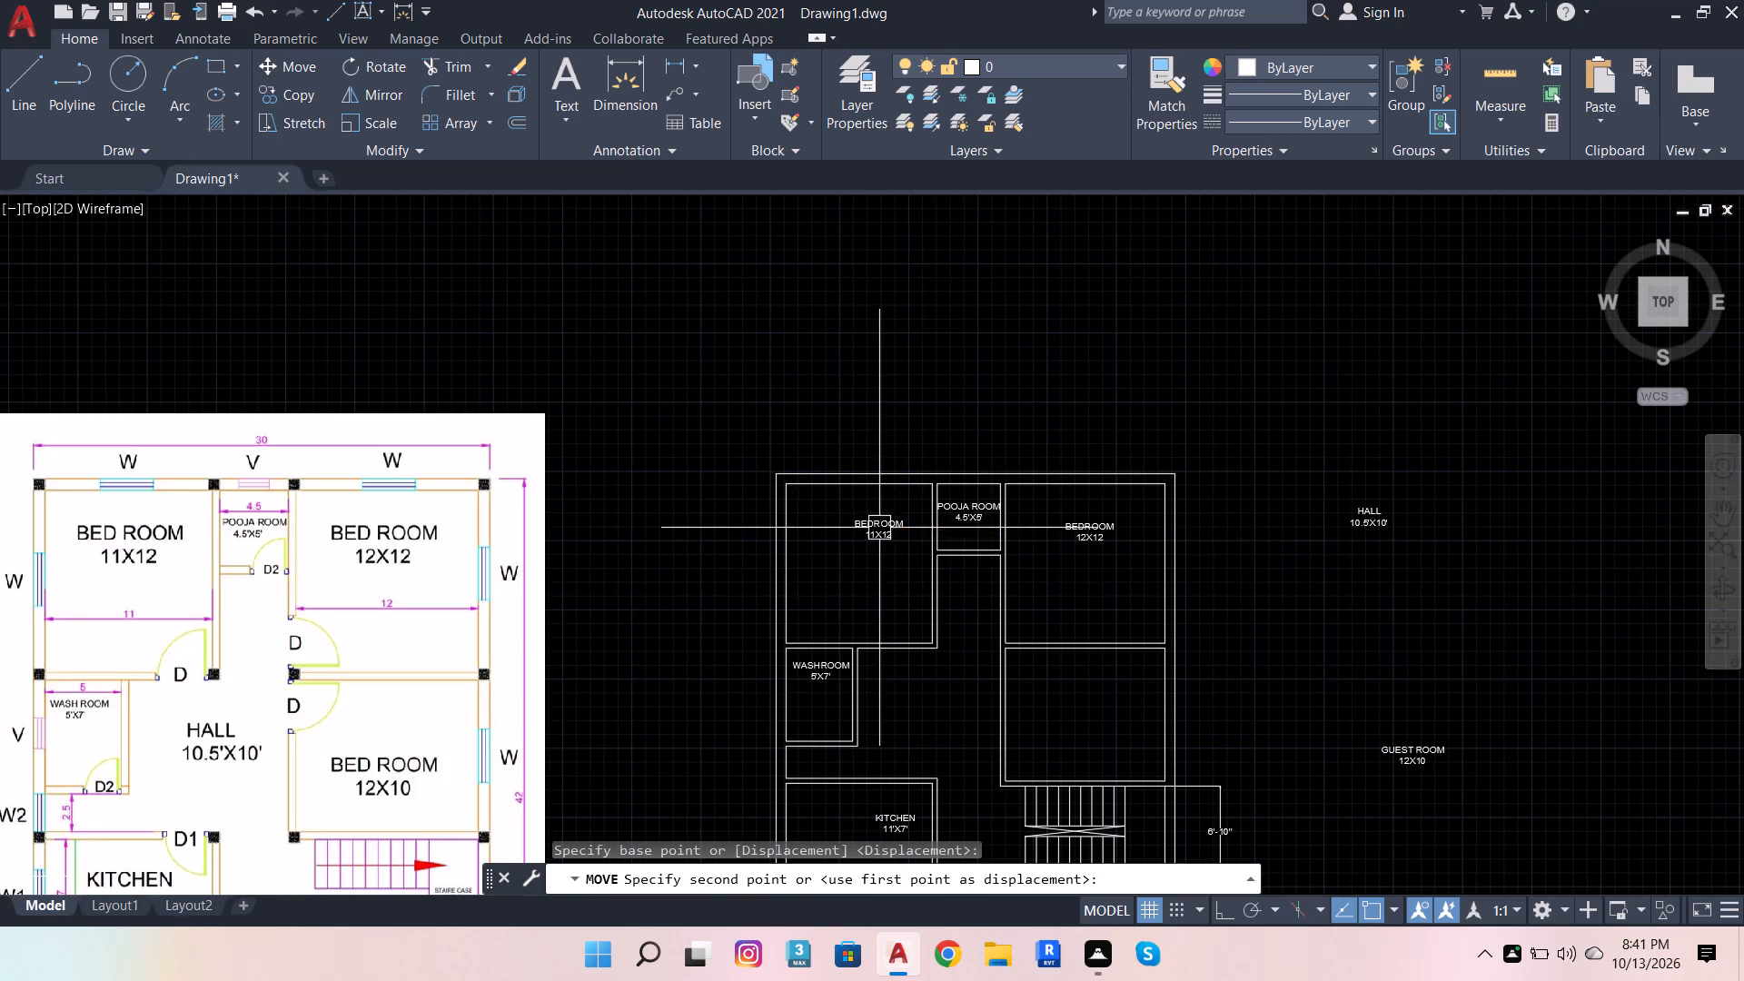
click(879, 528)
scroll(872, 537, up, 4)
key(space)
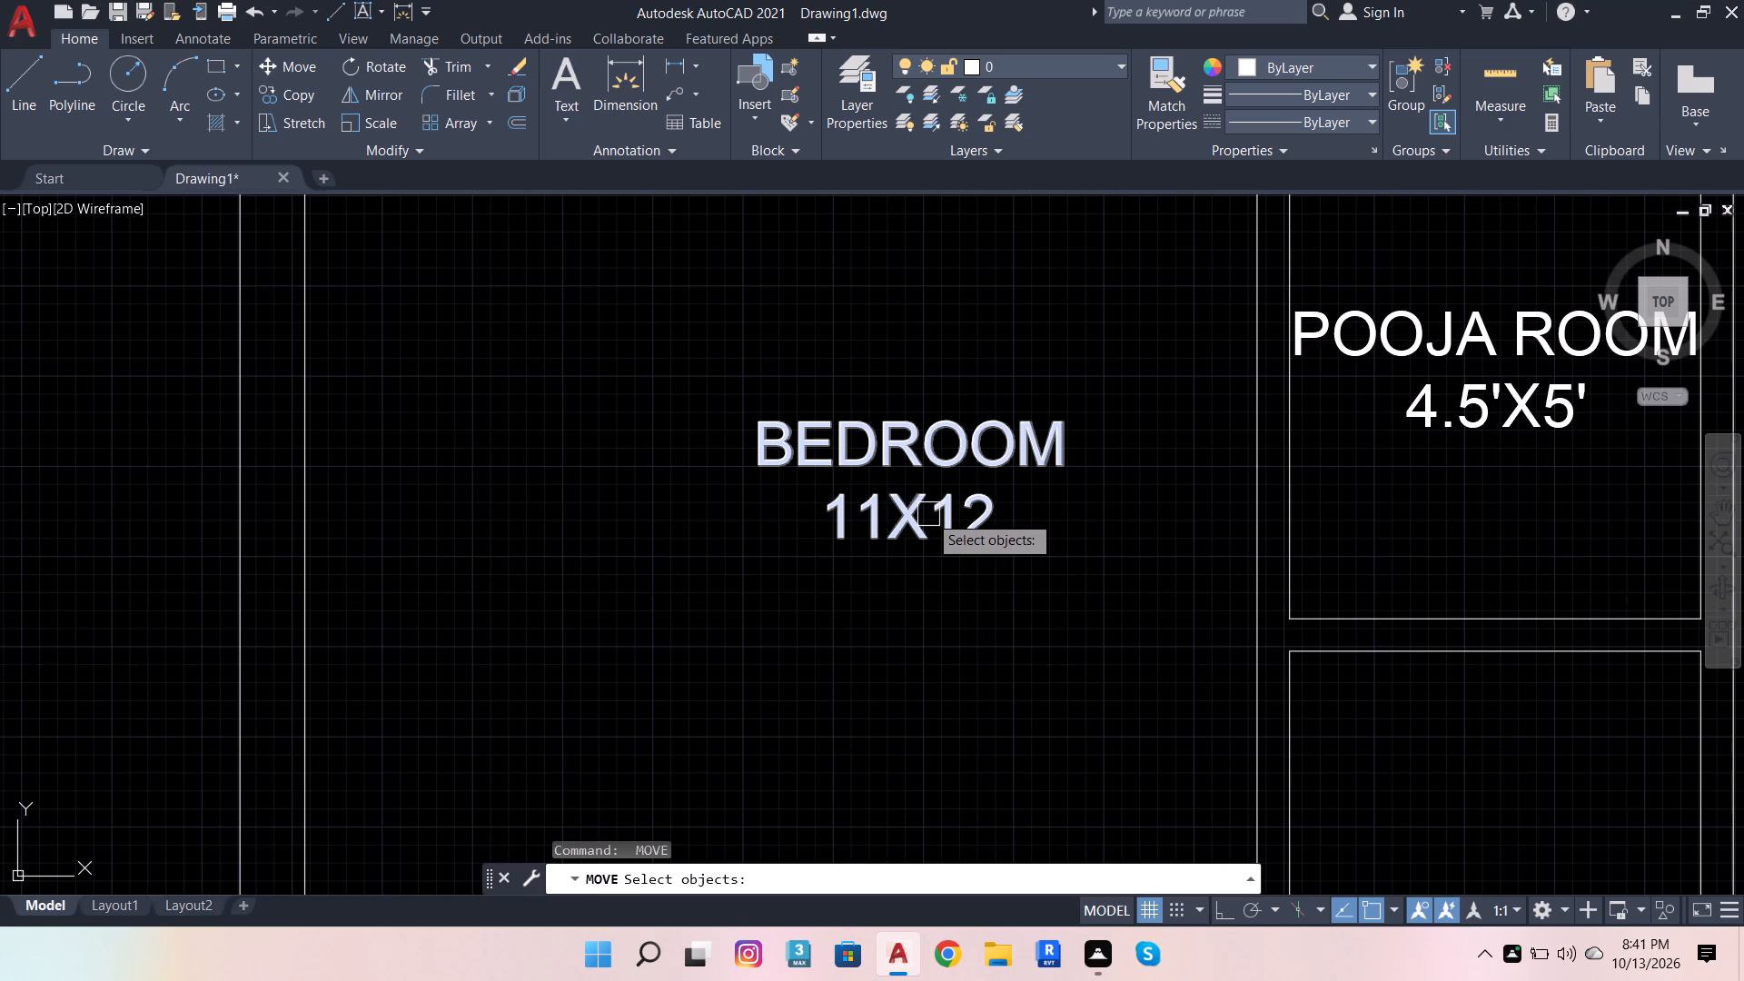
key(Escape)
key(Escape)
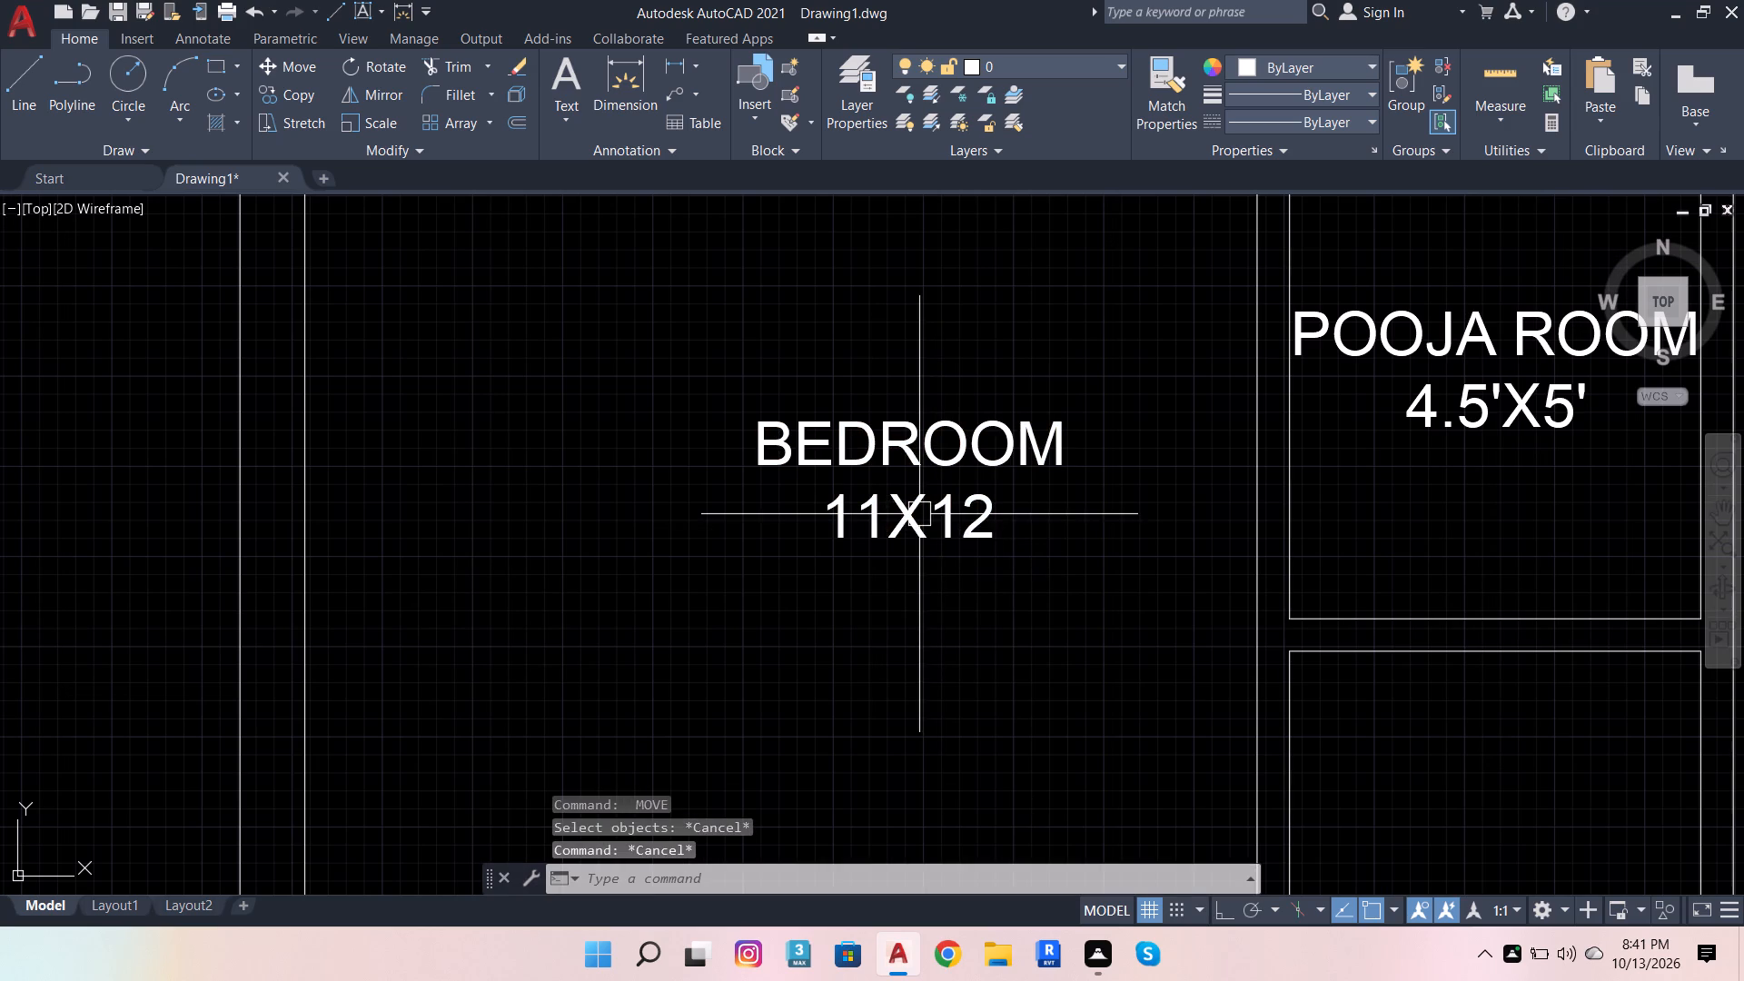
Edit the top-left BEDROOM label's size text to read 11'X12'.
double_click(917, 512)
click(887, 496)
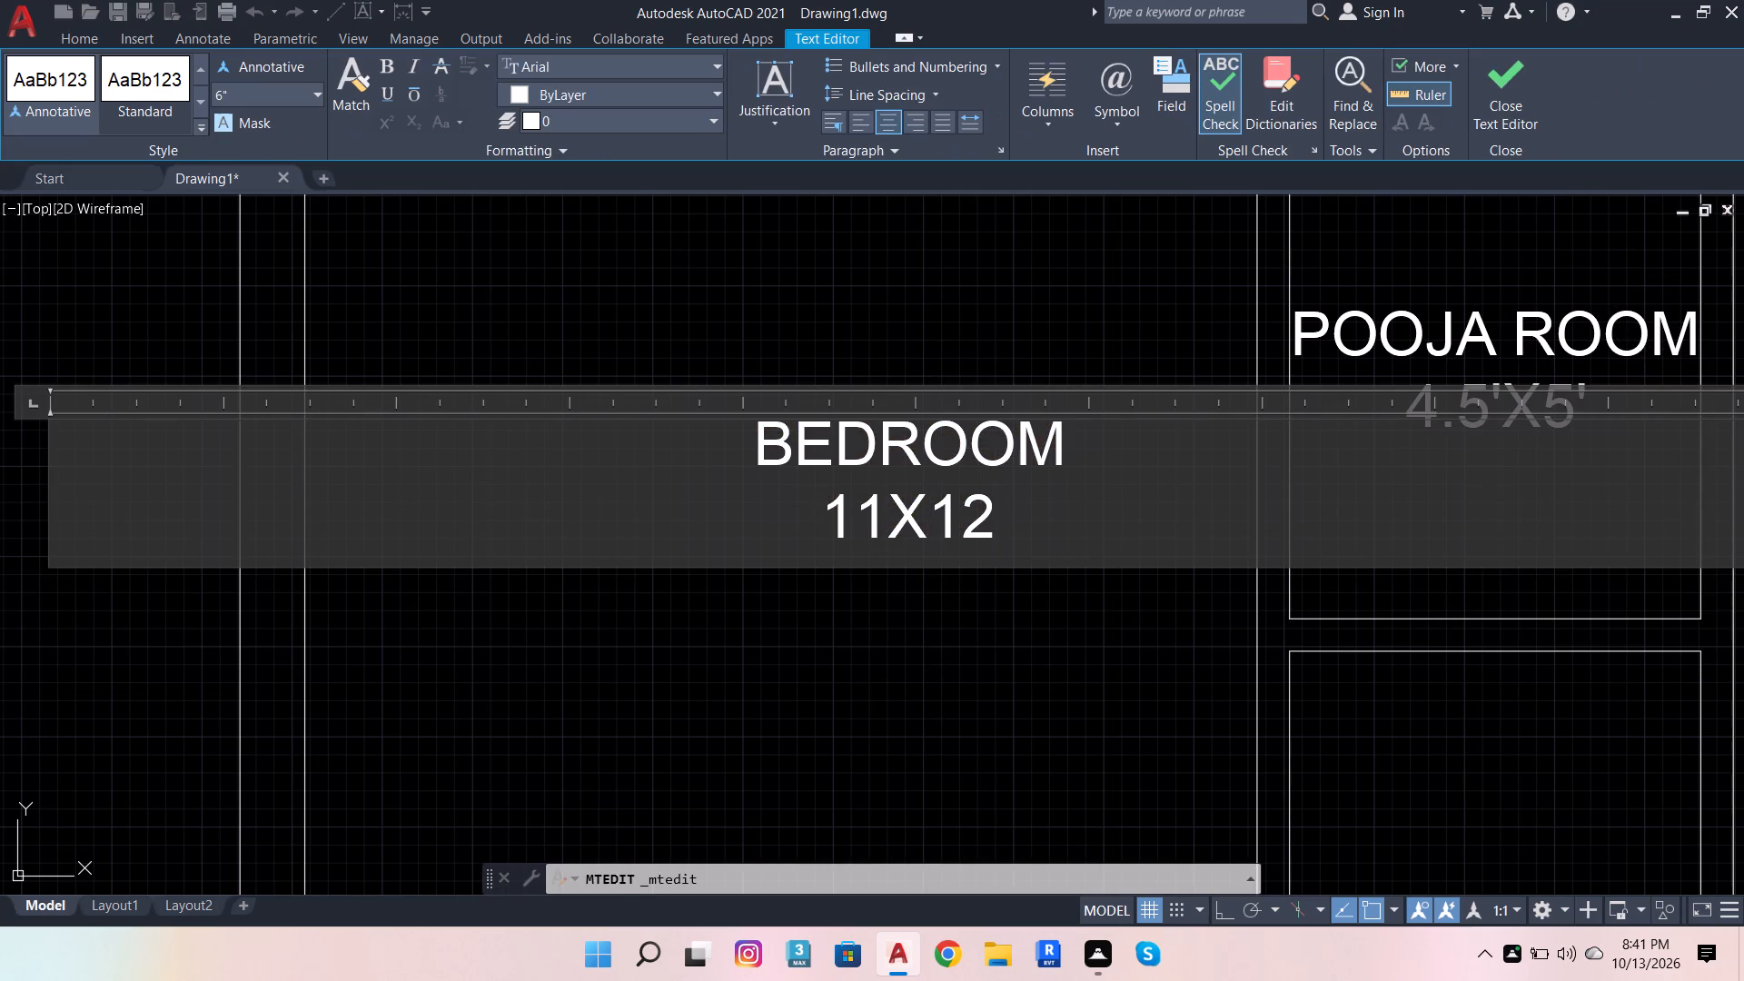
key(apostrophe)
click(1005, 486)
click(1010, 506)
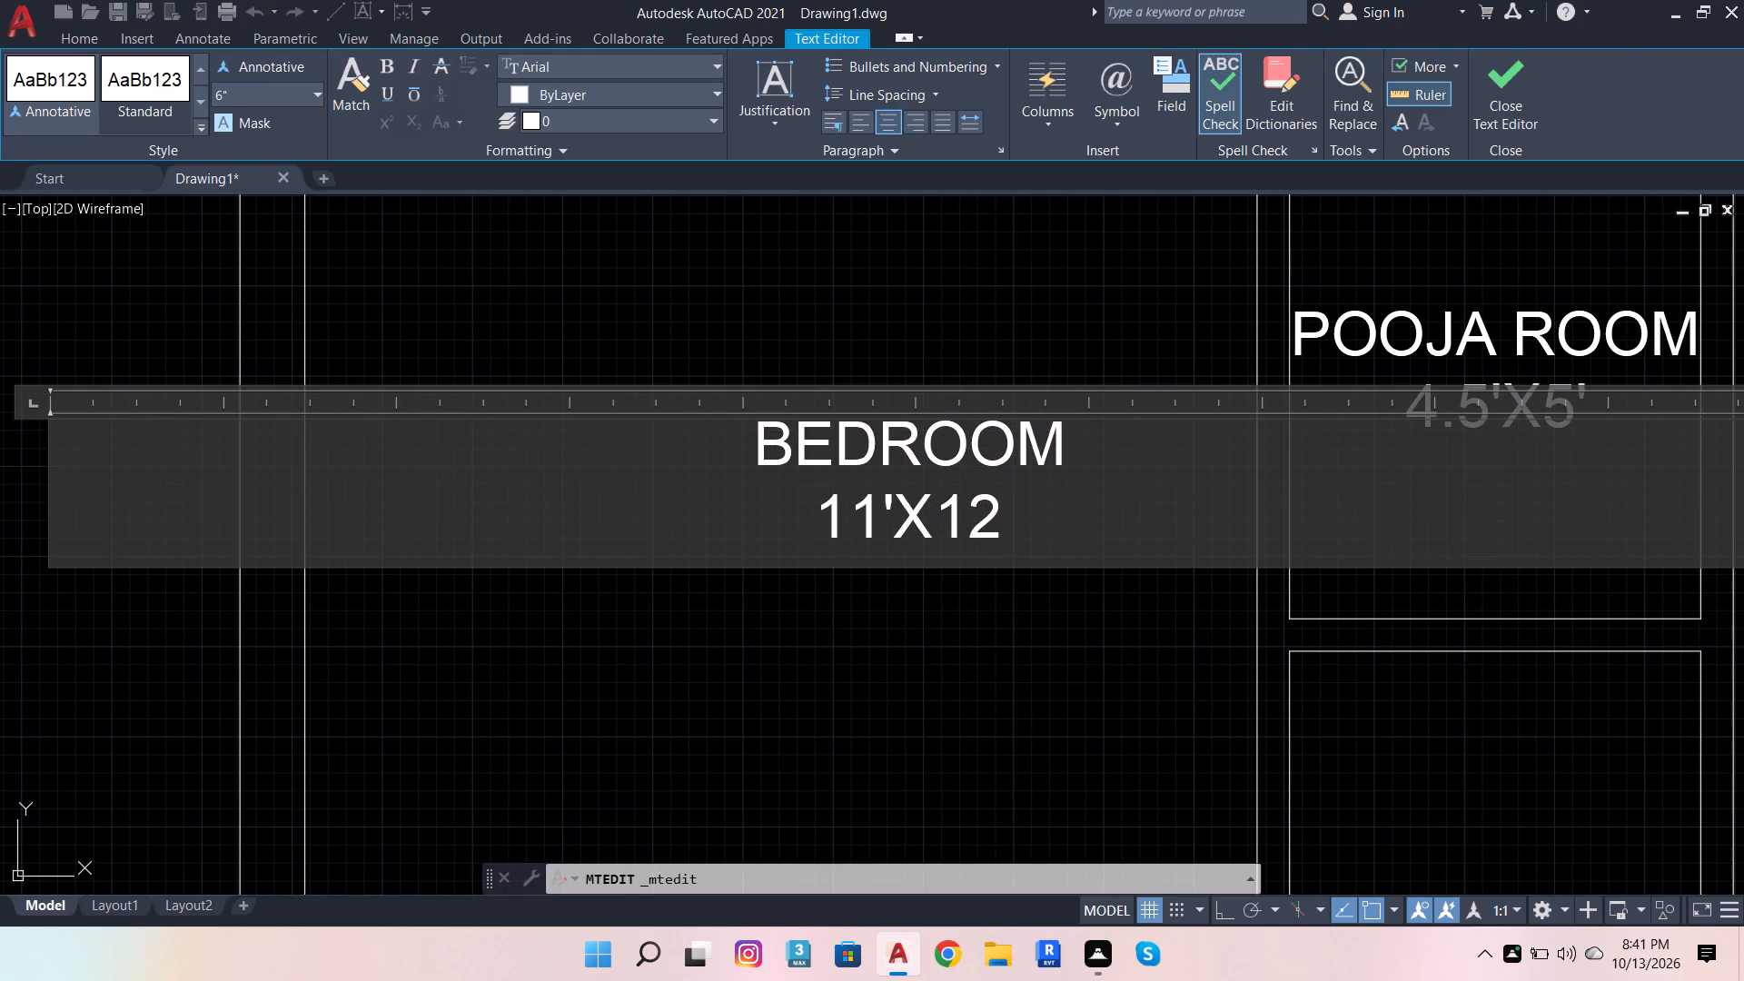
key(apostrophe)
scroll(955, 553, down, 2)
click(944, 609)
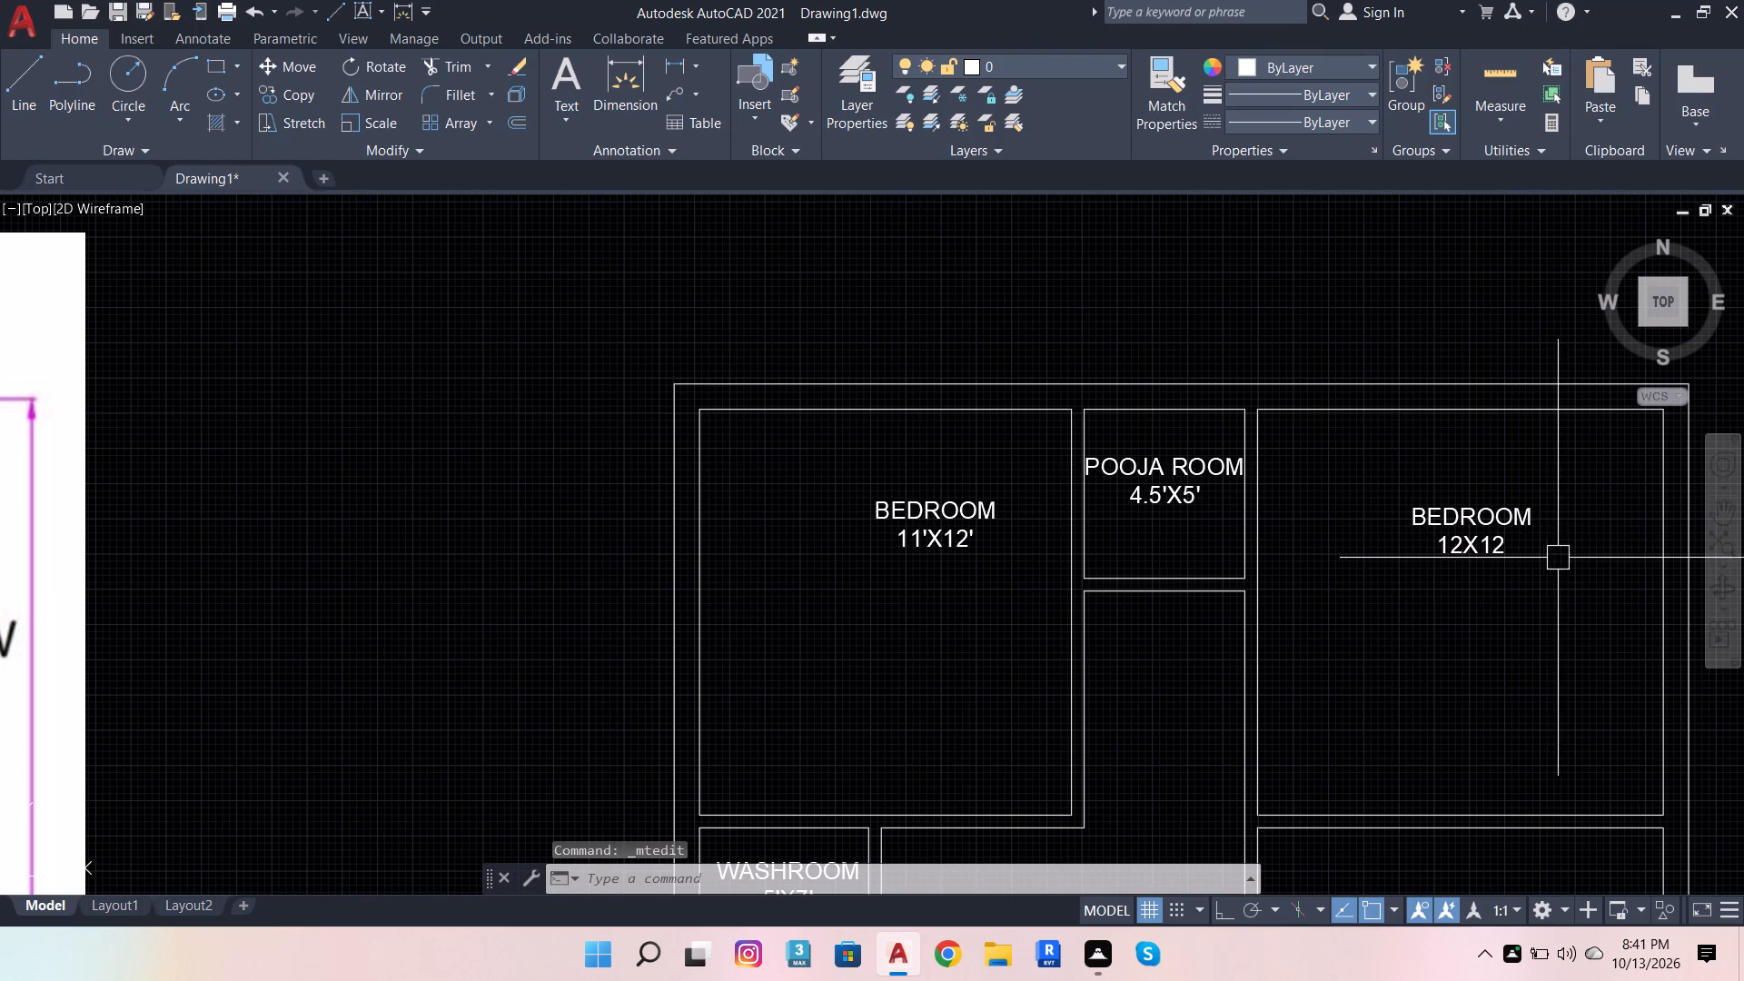
Edit the size text of the BEDROOM label in the plan's top-right room to read 12'X12'.
double_click(1487, 543)
scroll(1509, 548, up, 2)
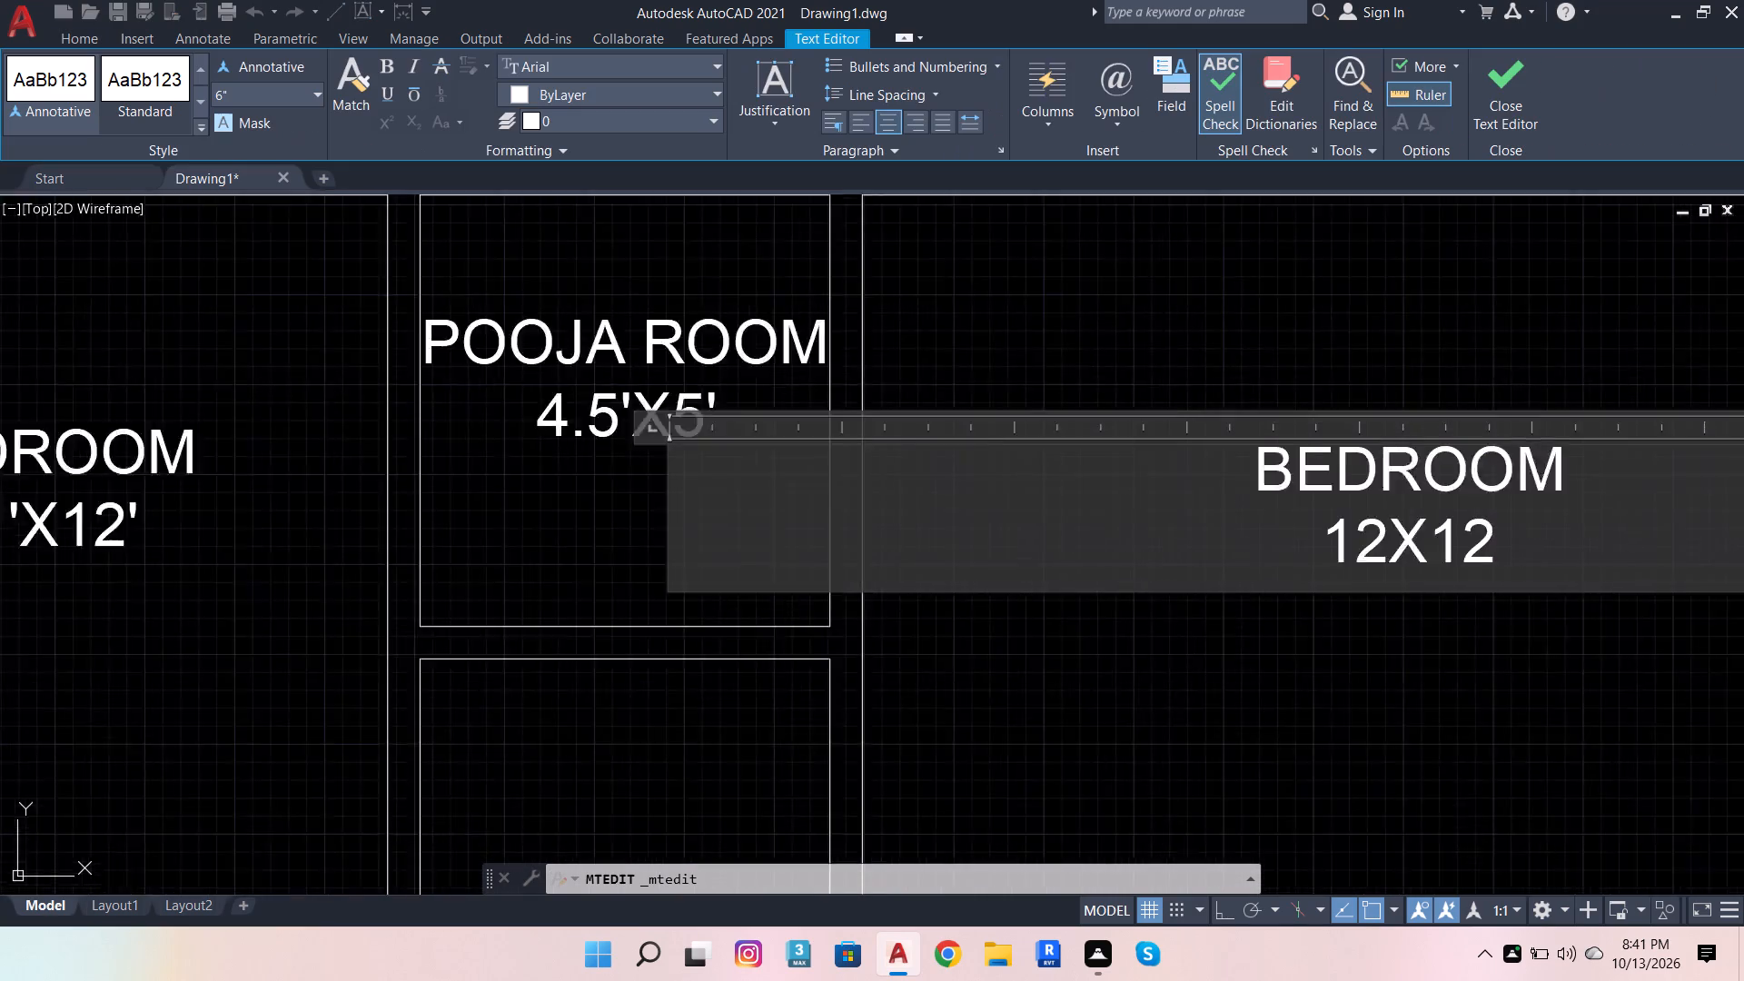
scroll(1509, 548, up, 1)
click(1509, 548)
key(apostrophe)
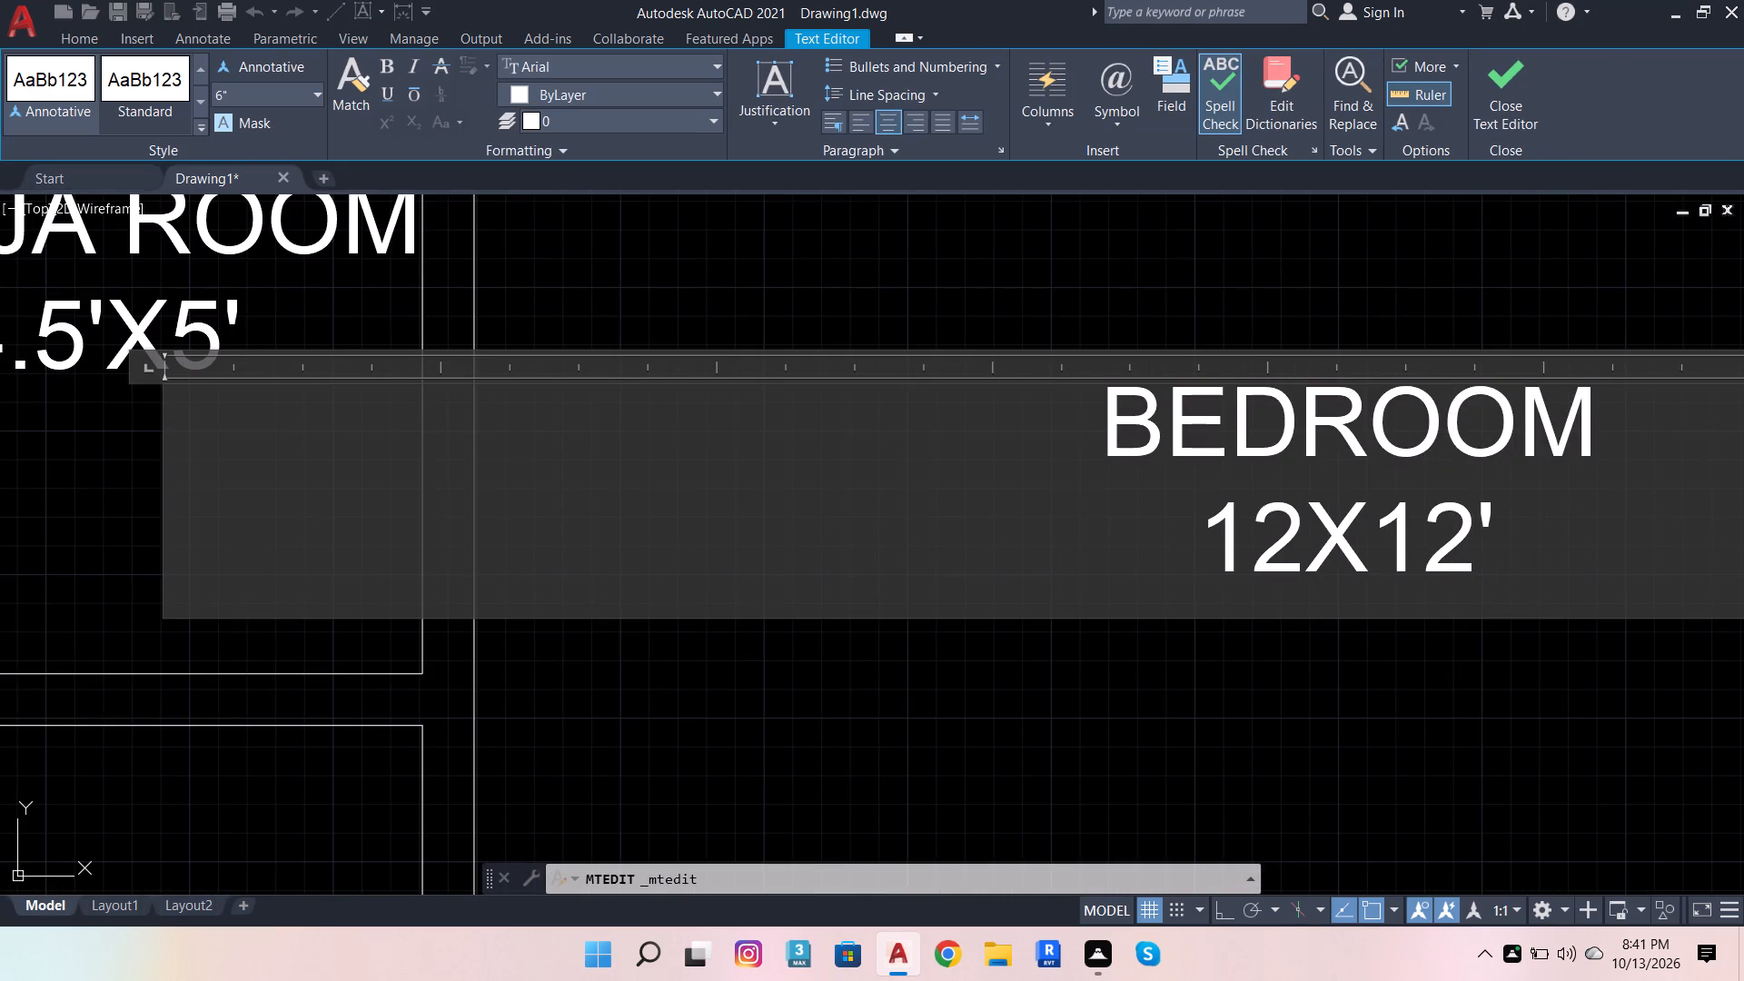
click(1293, 554)
key(apostrophe)
click(1317, 635)
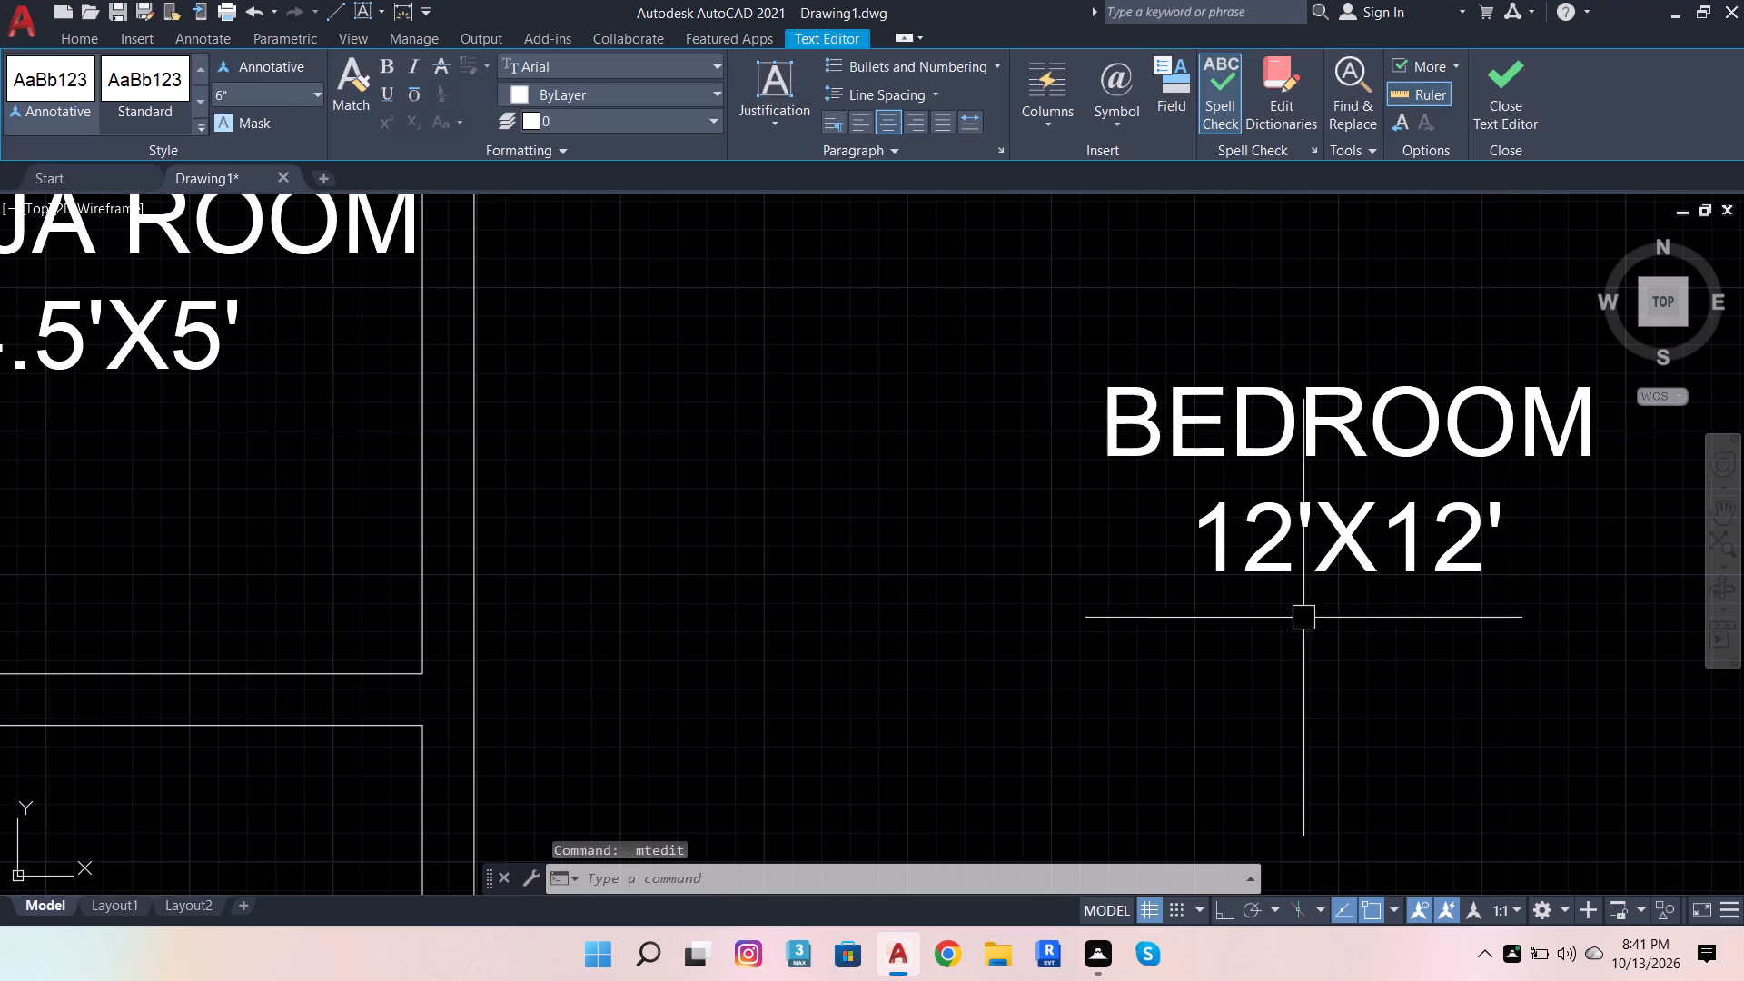
Edit the POOJA ROOM label's size text to read 4'5"X5'.
scroll(600, 550, down, 1)
click(279, 429)
click(279, 429)
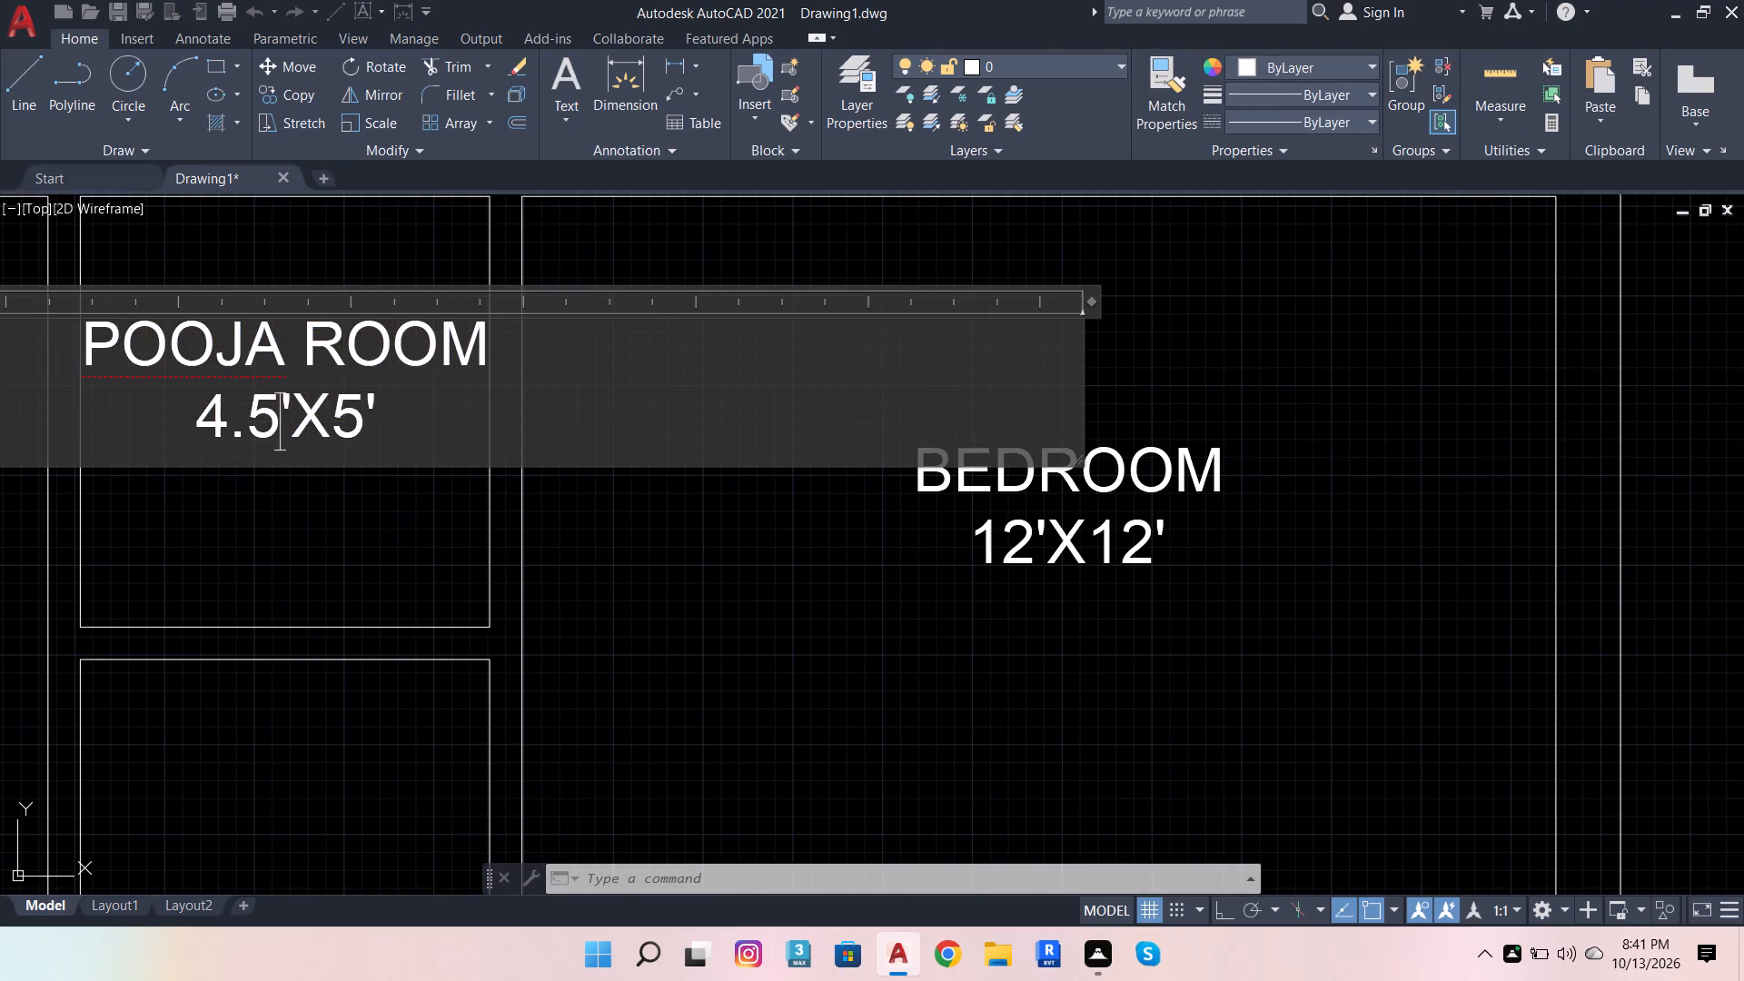
scroll(279, 421, up, 2)
click(310, 393)
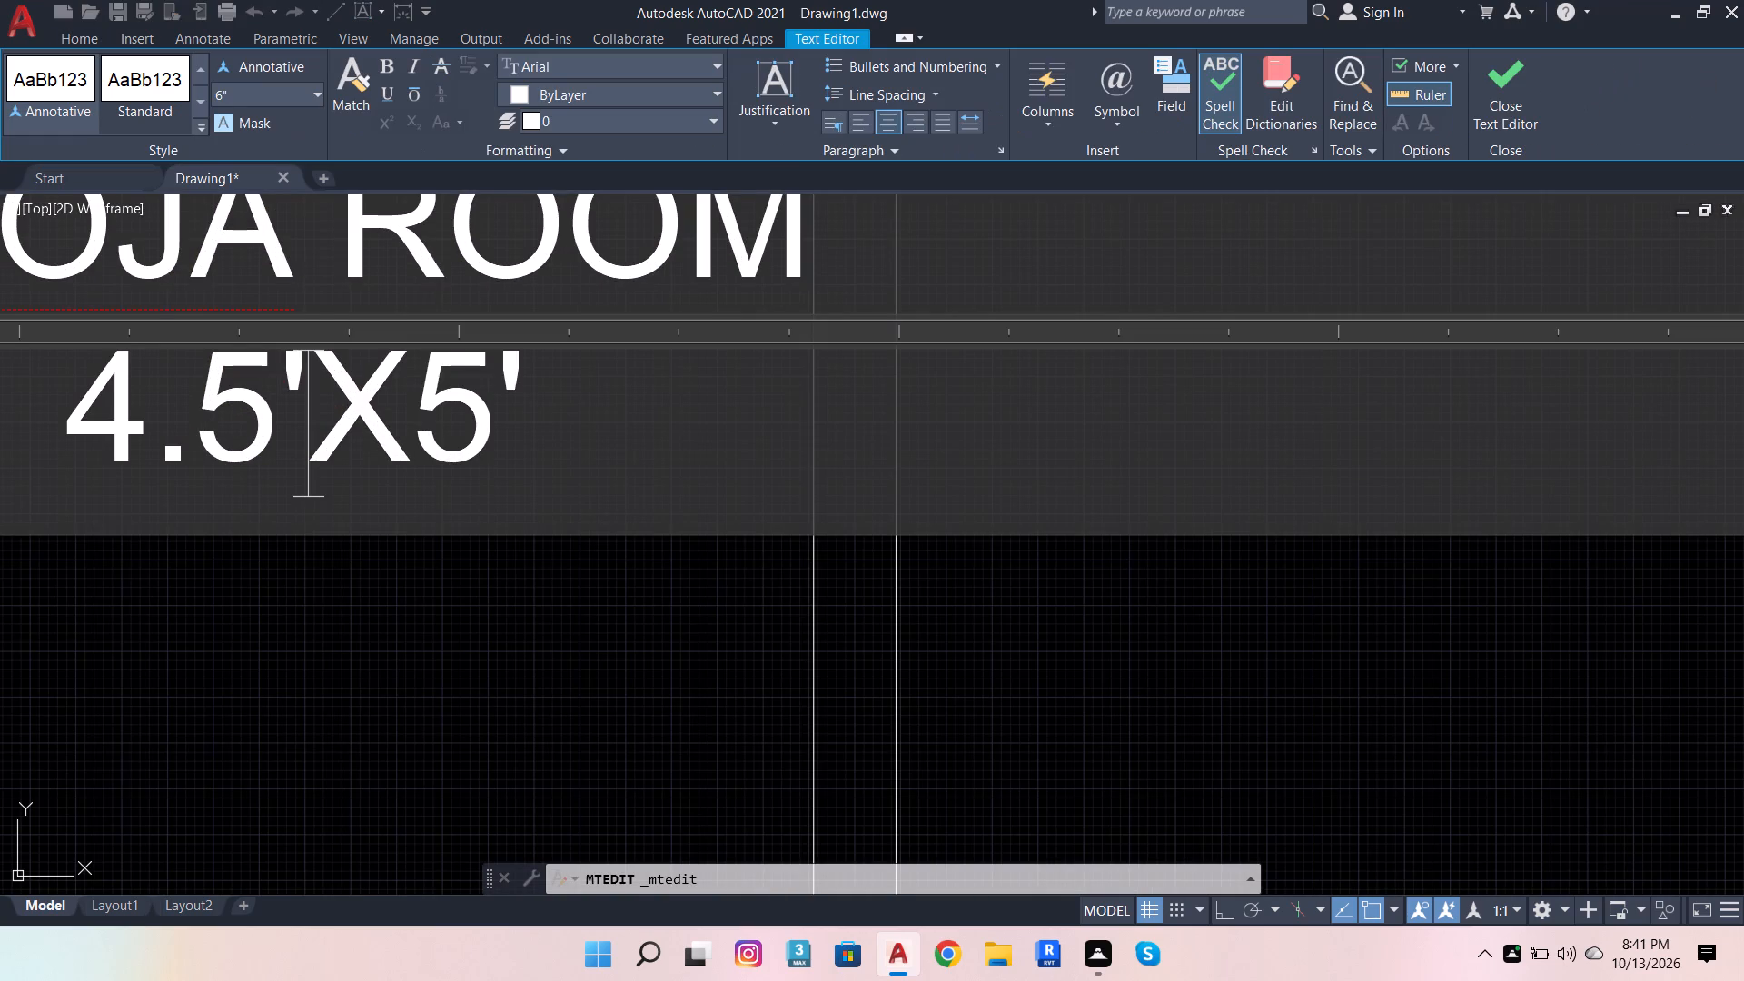
key(apostrophe)
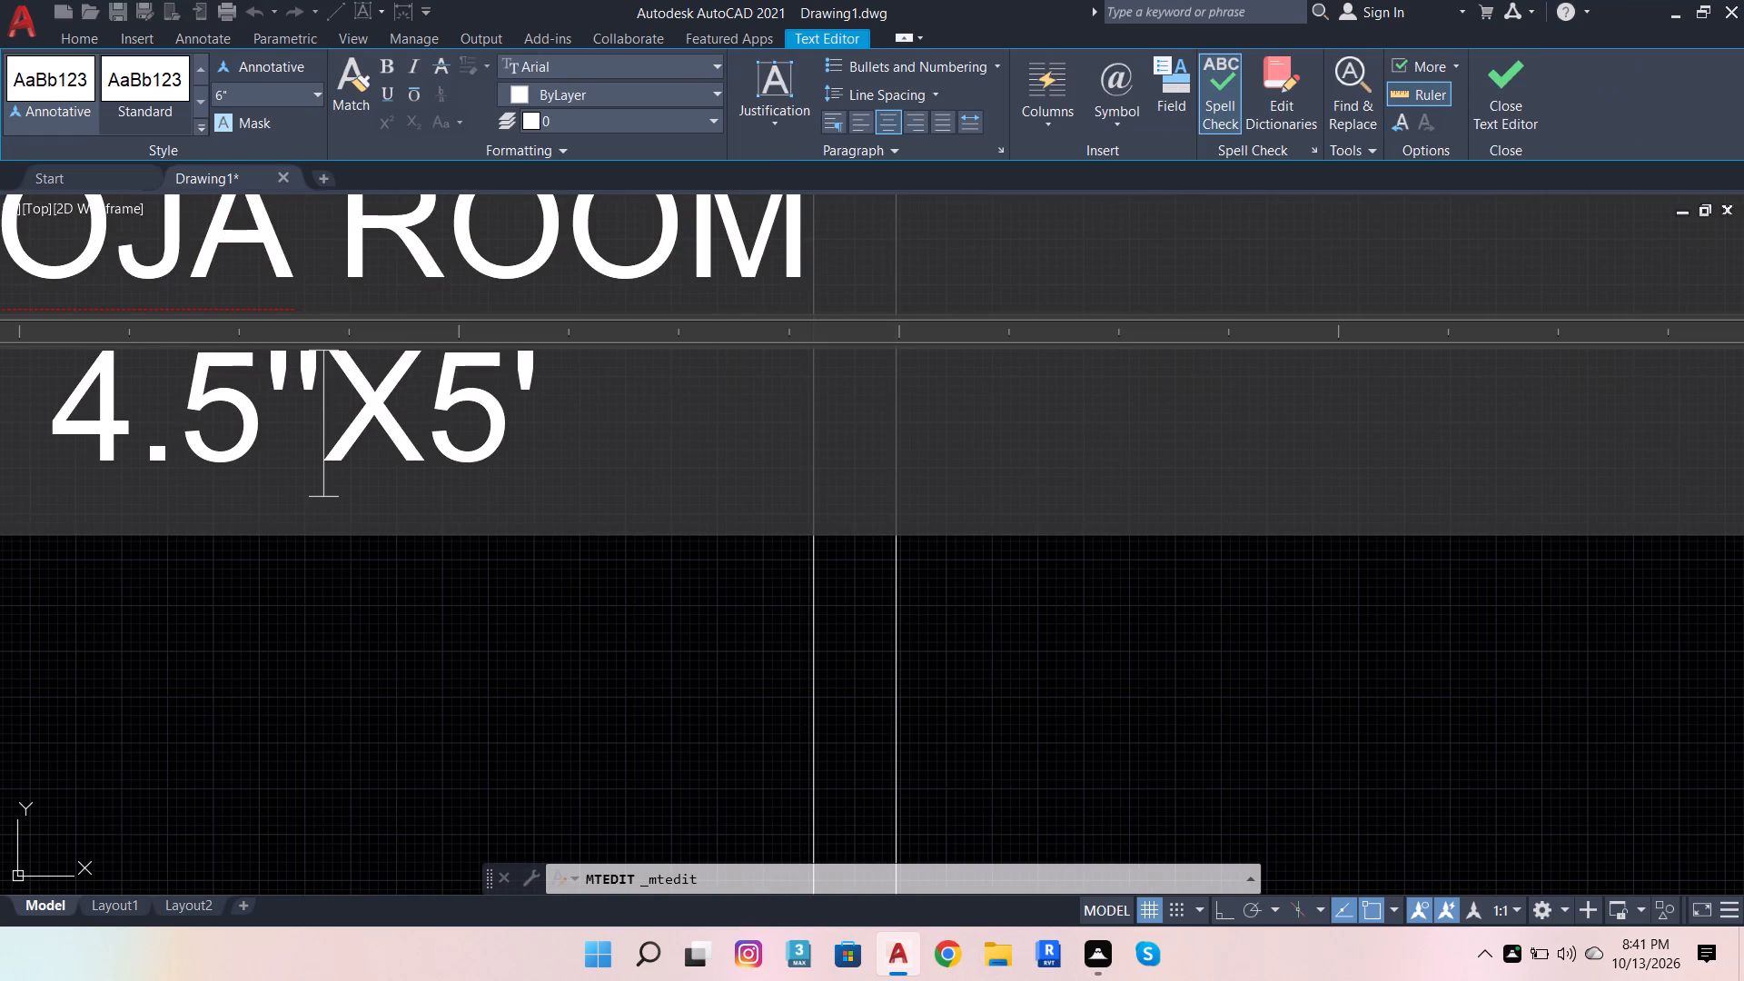
click(186, 460)
key(BackSpace)
key(shift+quotedbl)
scroll(394, 475, down, 1)
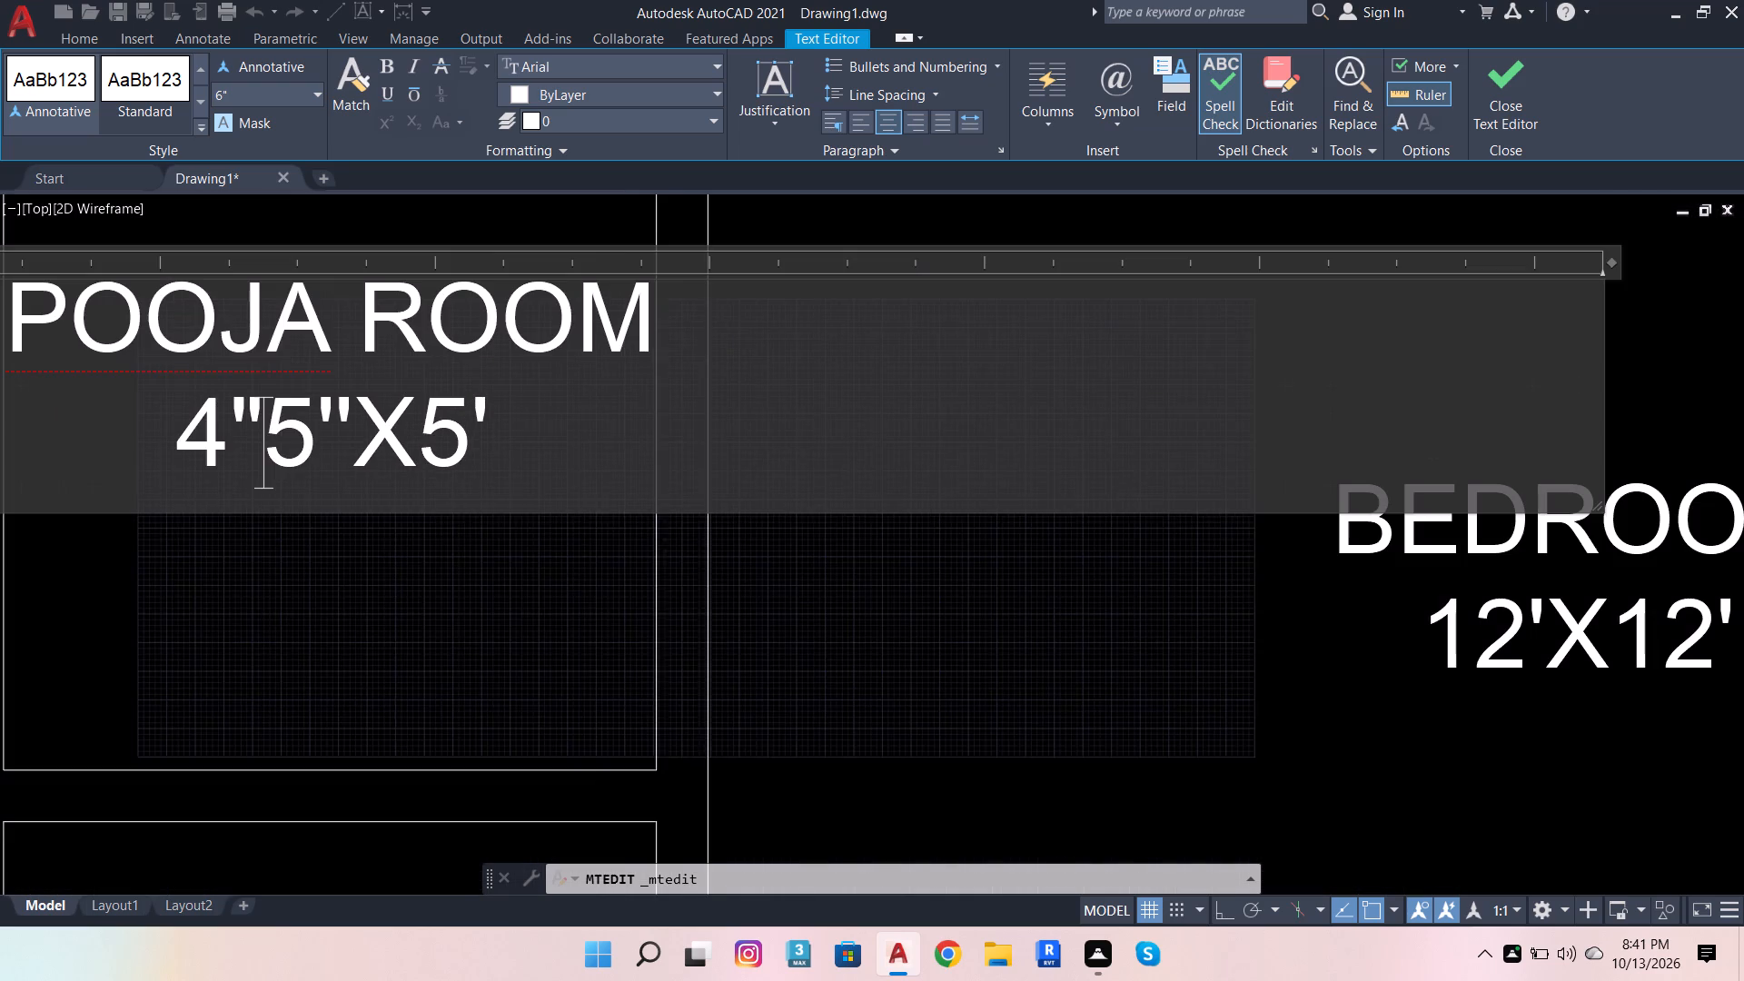
key(BackSpace)
key(apostrophe)
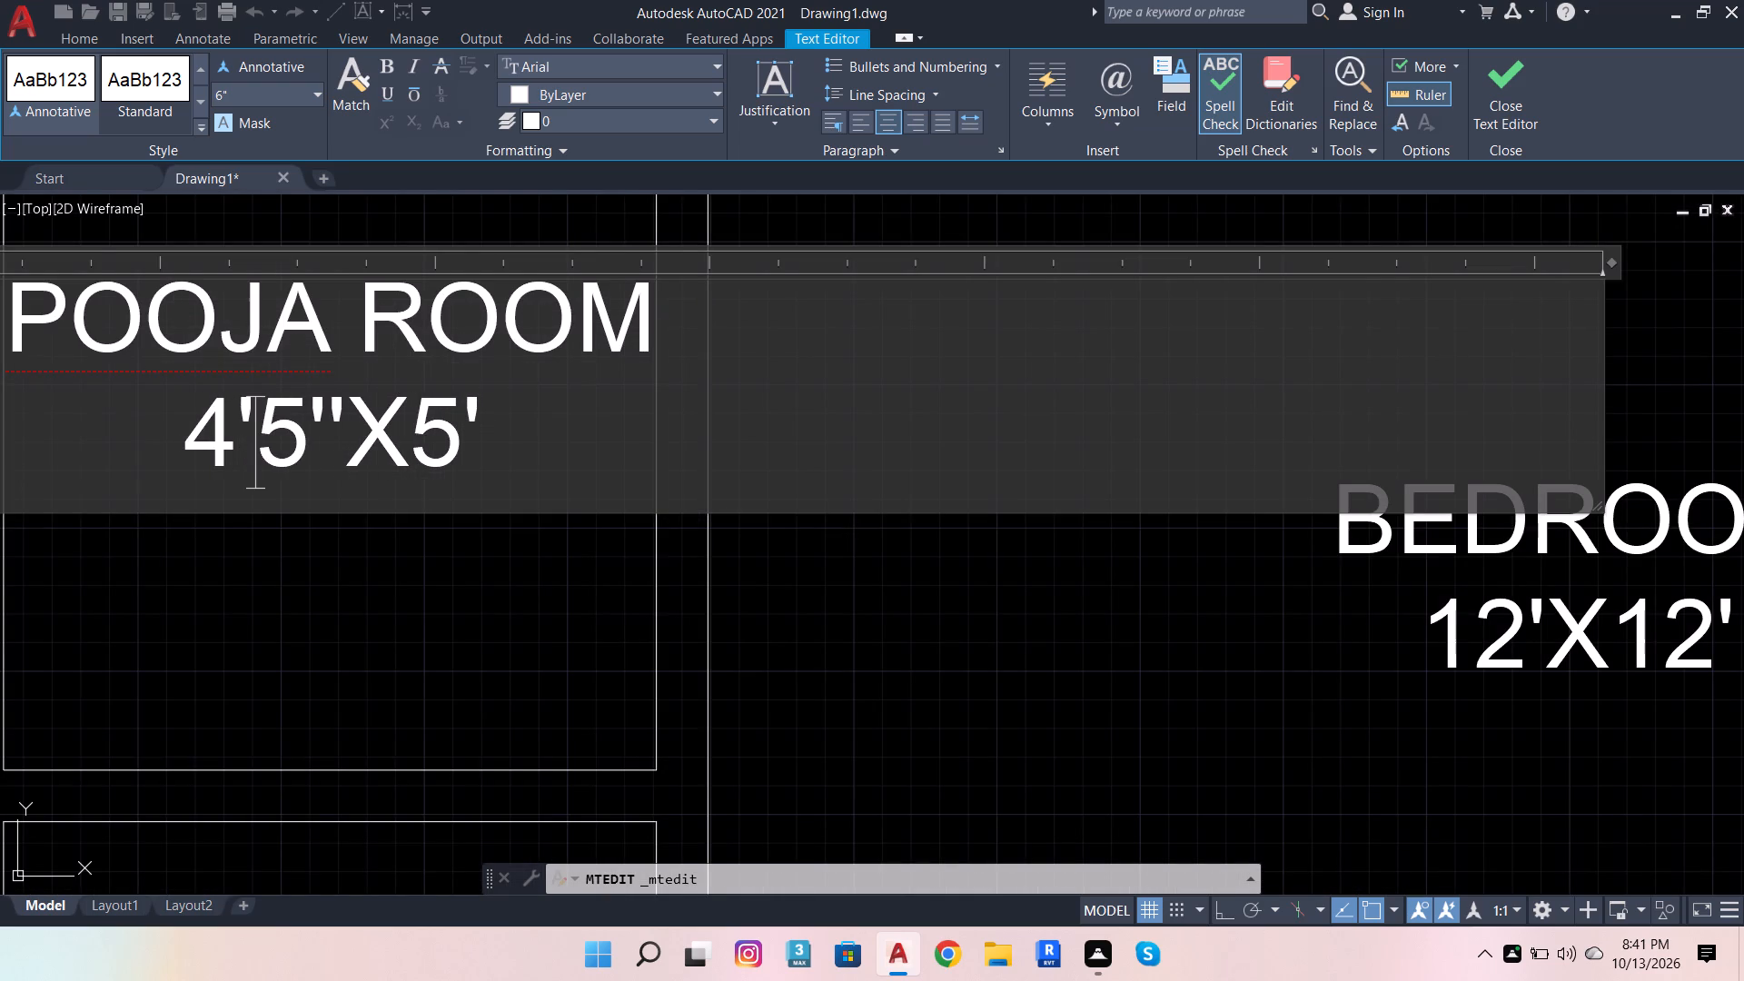
scroll(428, 432, down, 4)
click(421, 598)
Move the HALL label into the open central area of the plan, beside the washroom.
scroll(512, 462, down, 1)
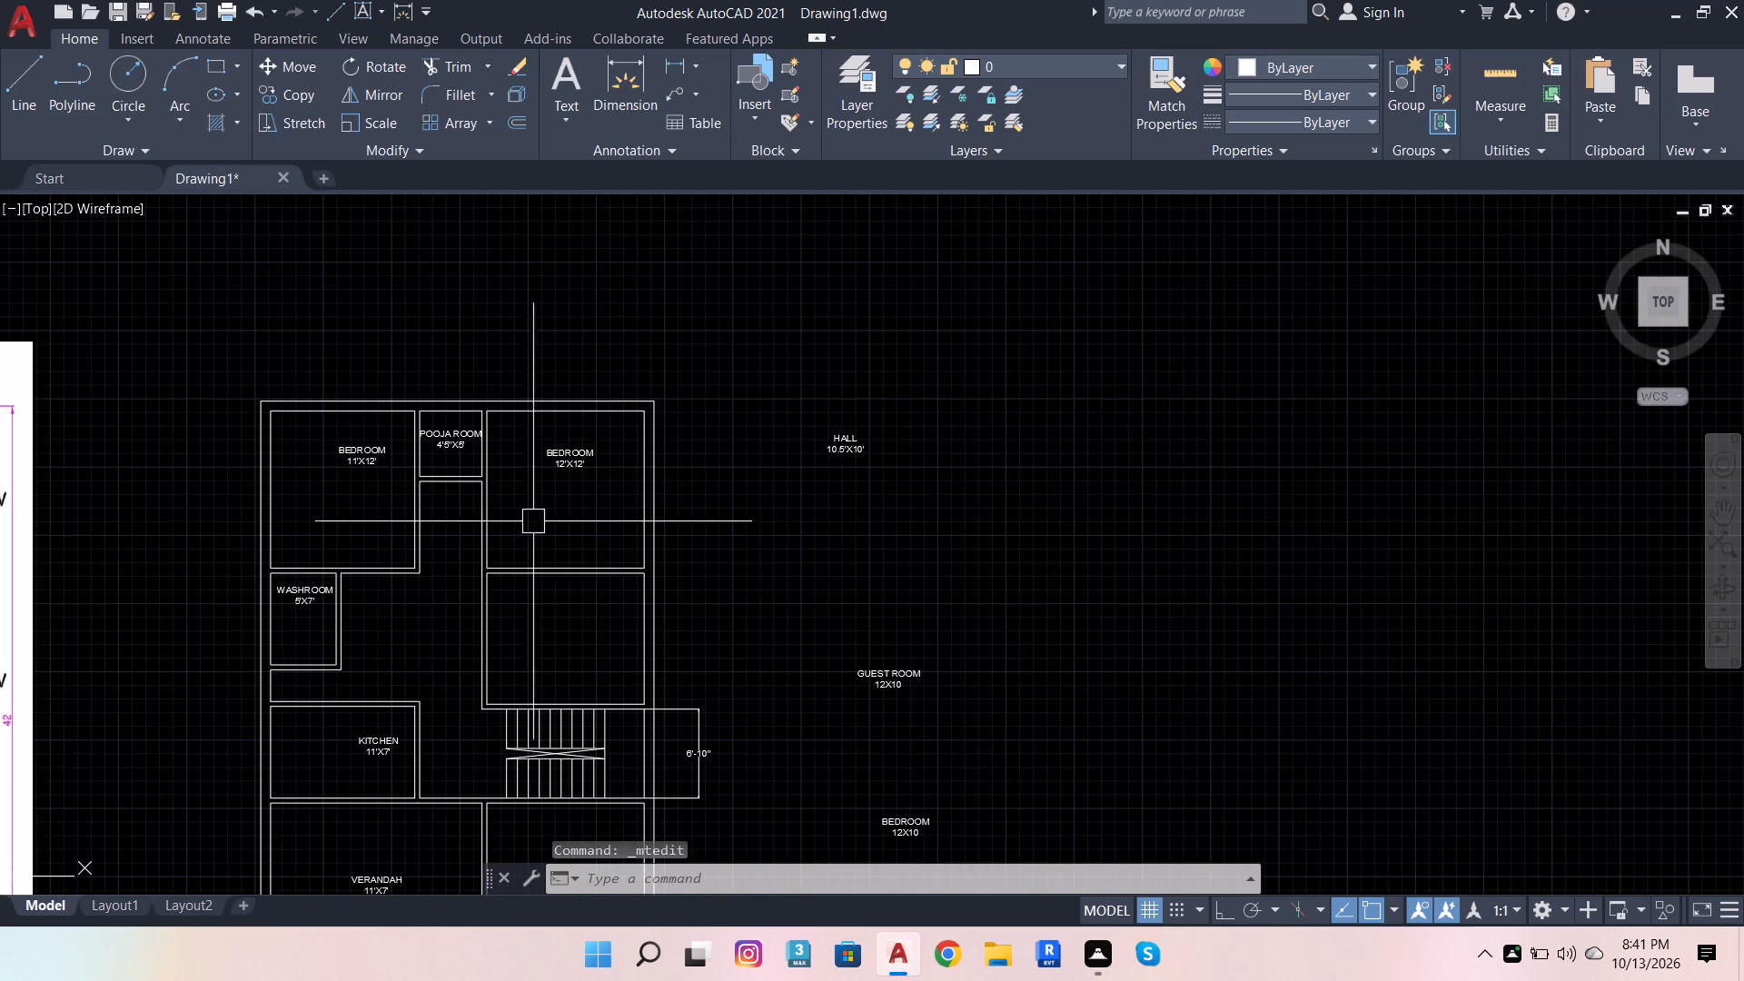
scroll(831, 433, up, 1)
click(854, 449)
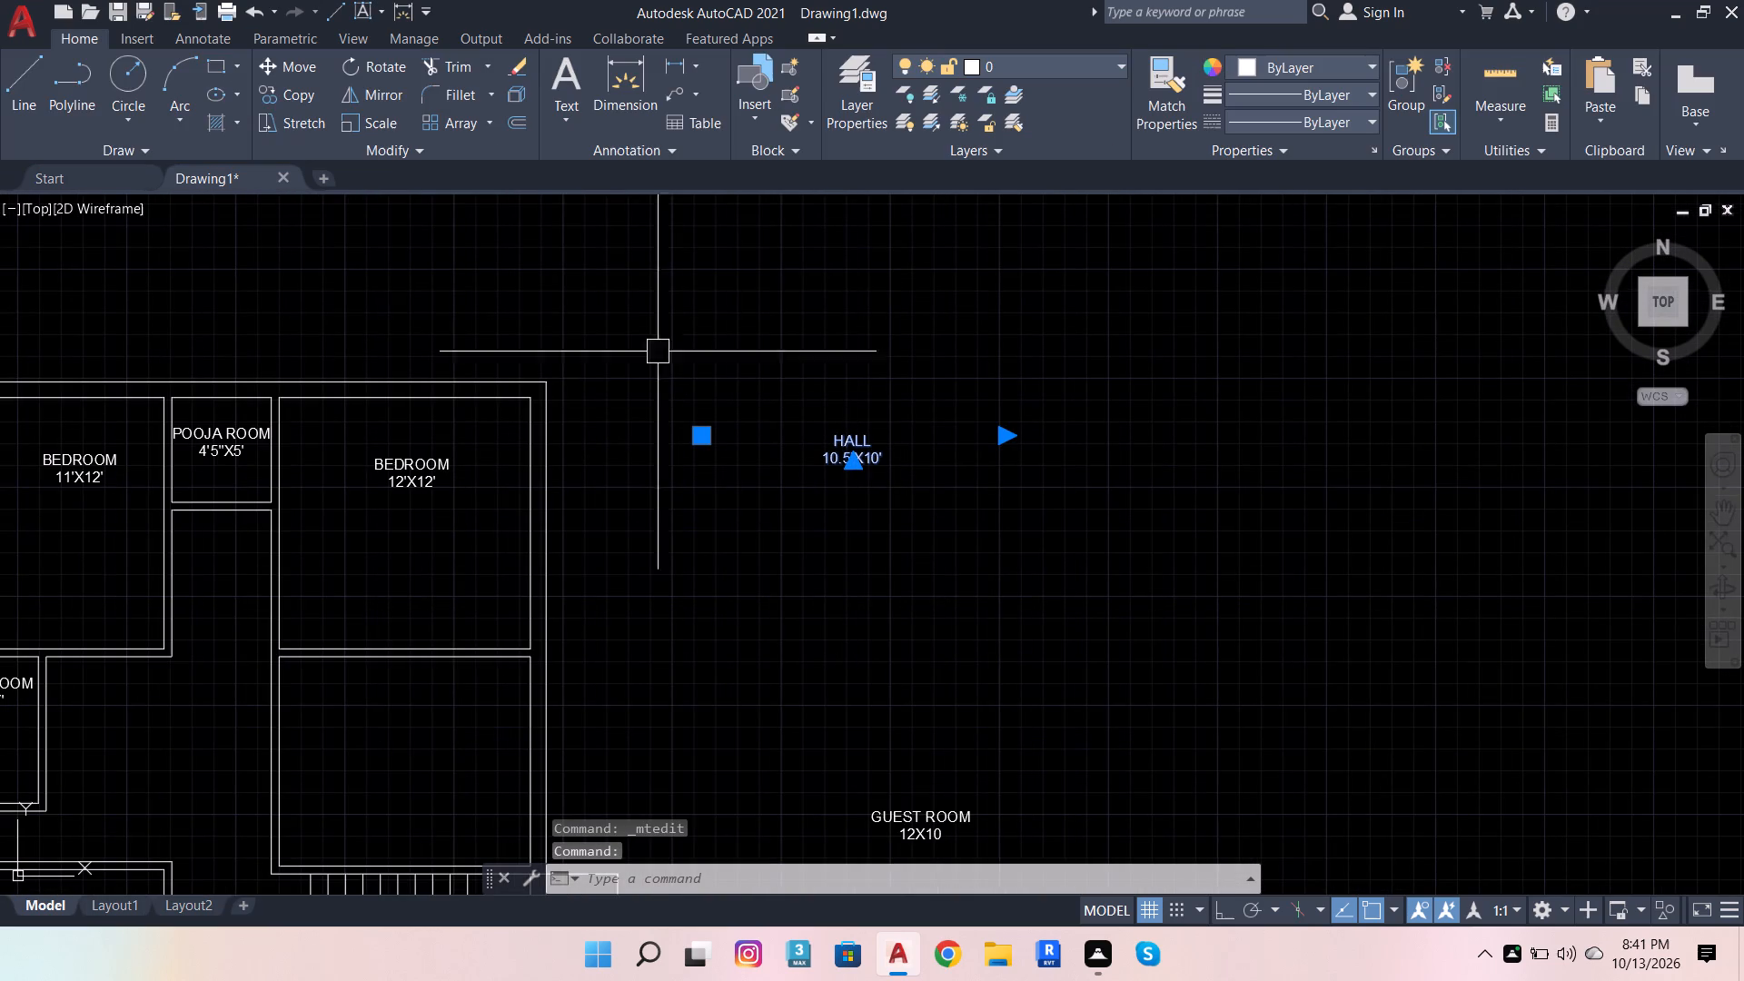
click(274, 67)
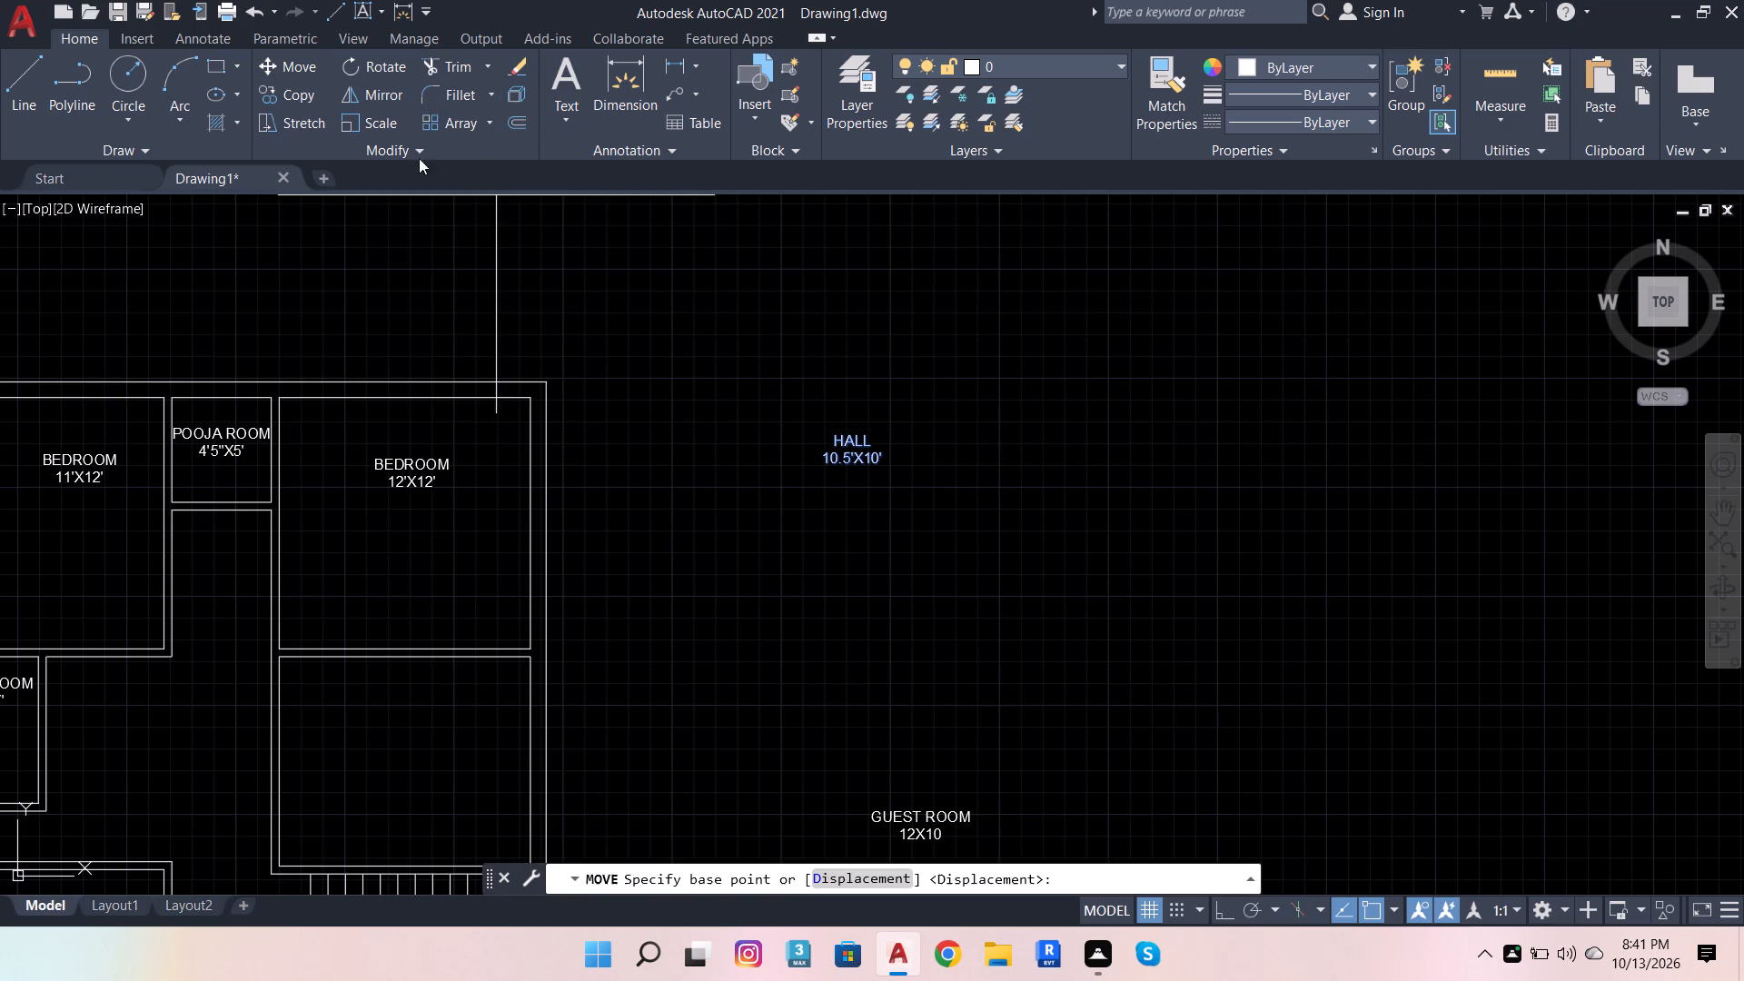
click(846, 453)
scroll(1060, 379, down, 3)
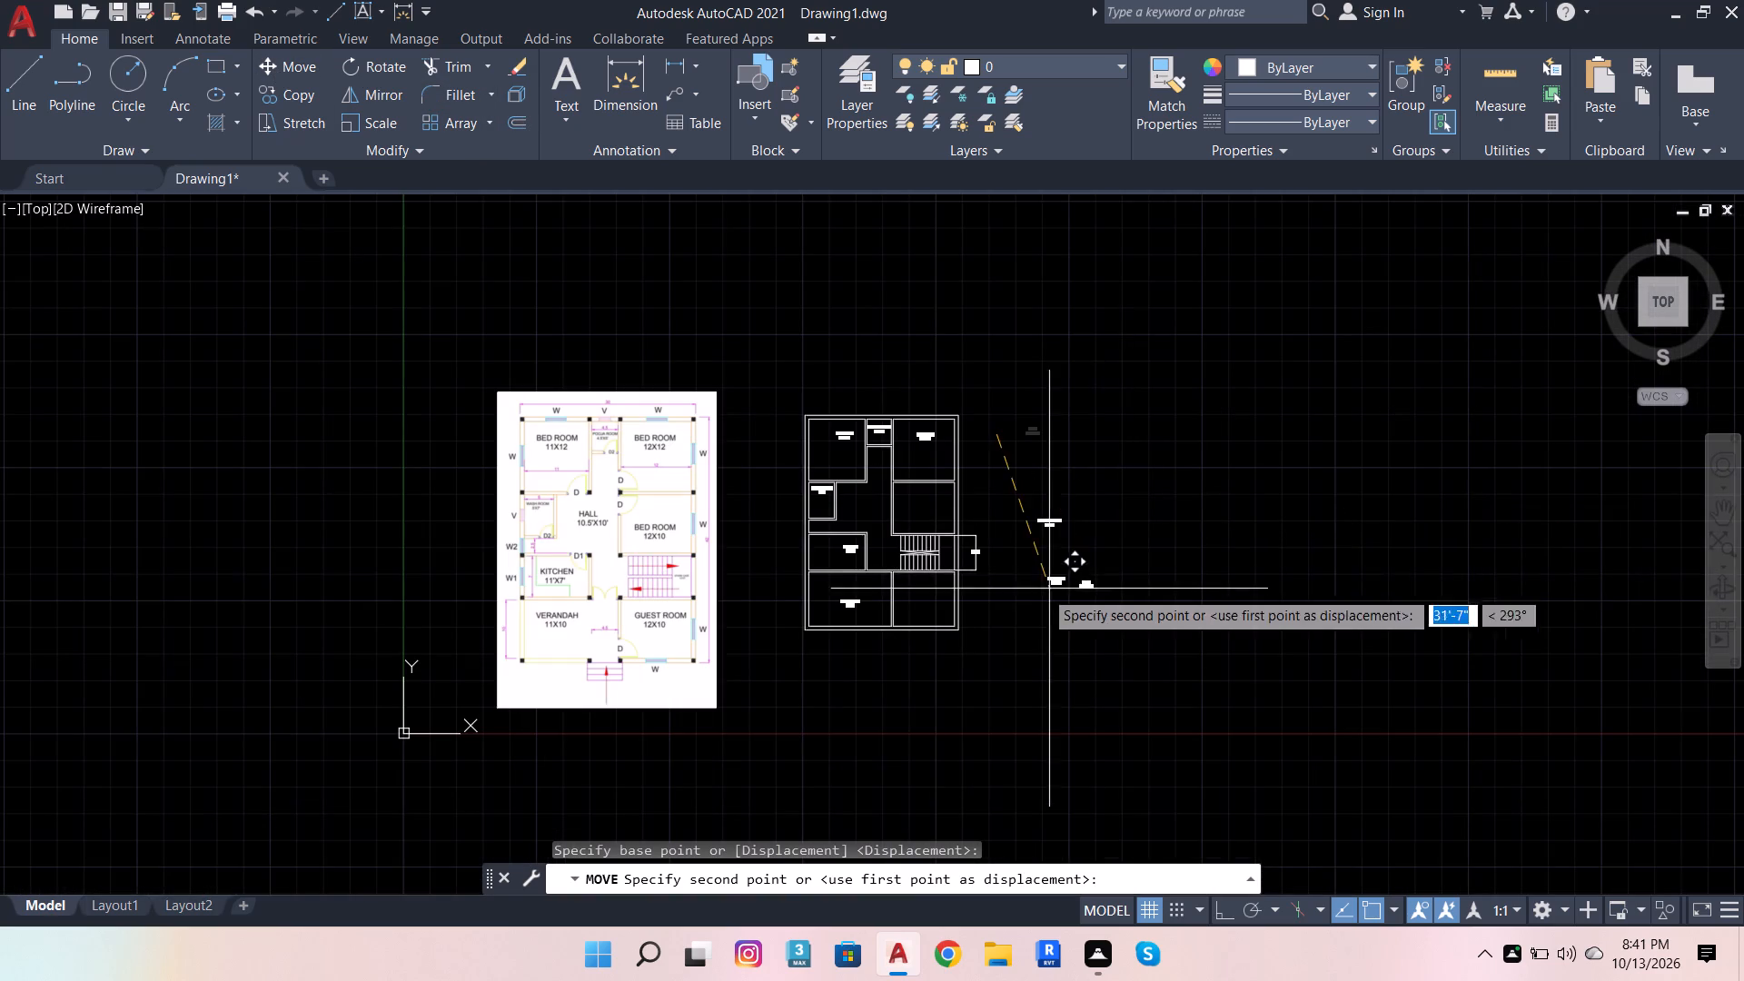
scroll(866, 532, up, 2)
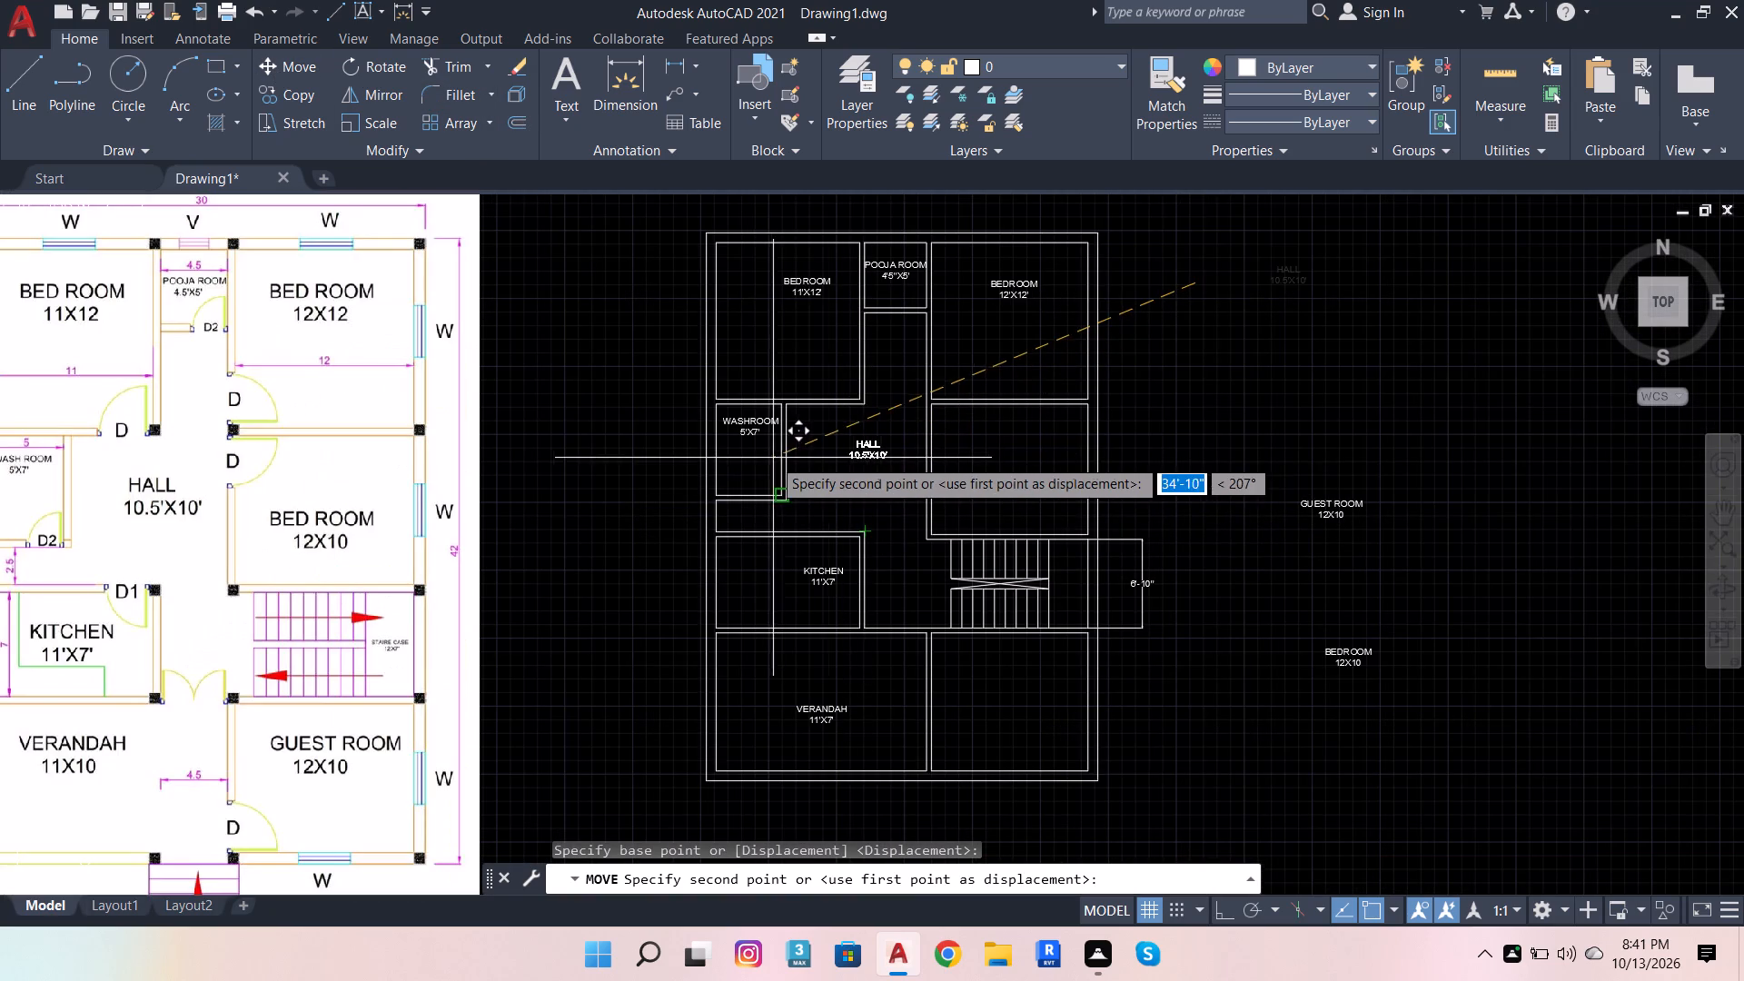
scroll(752, 456, up, 2)
click(748, 459)
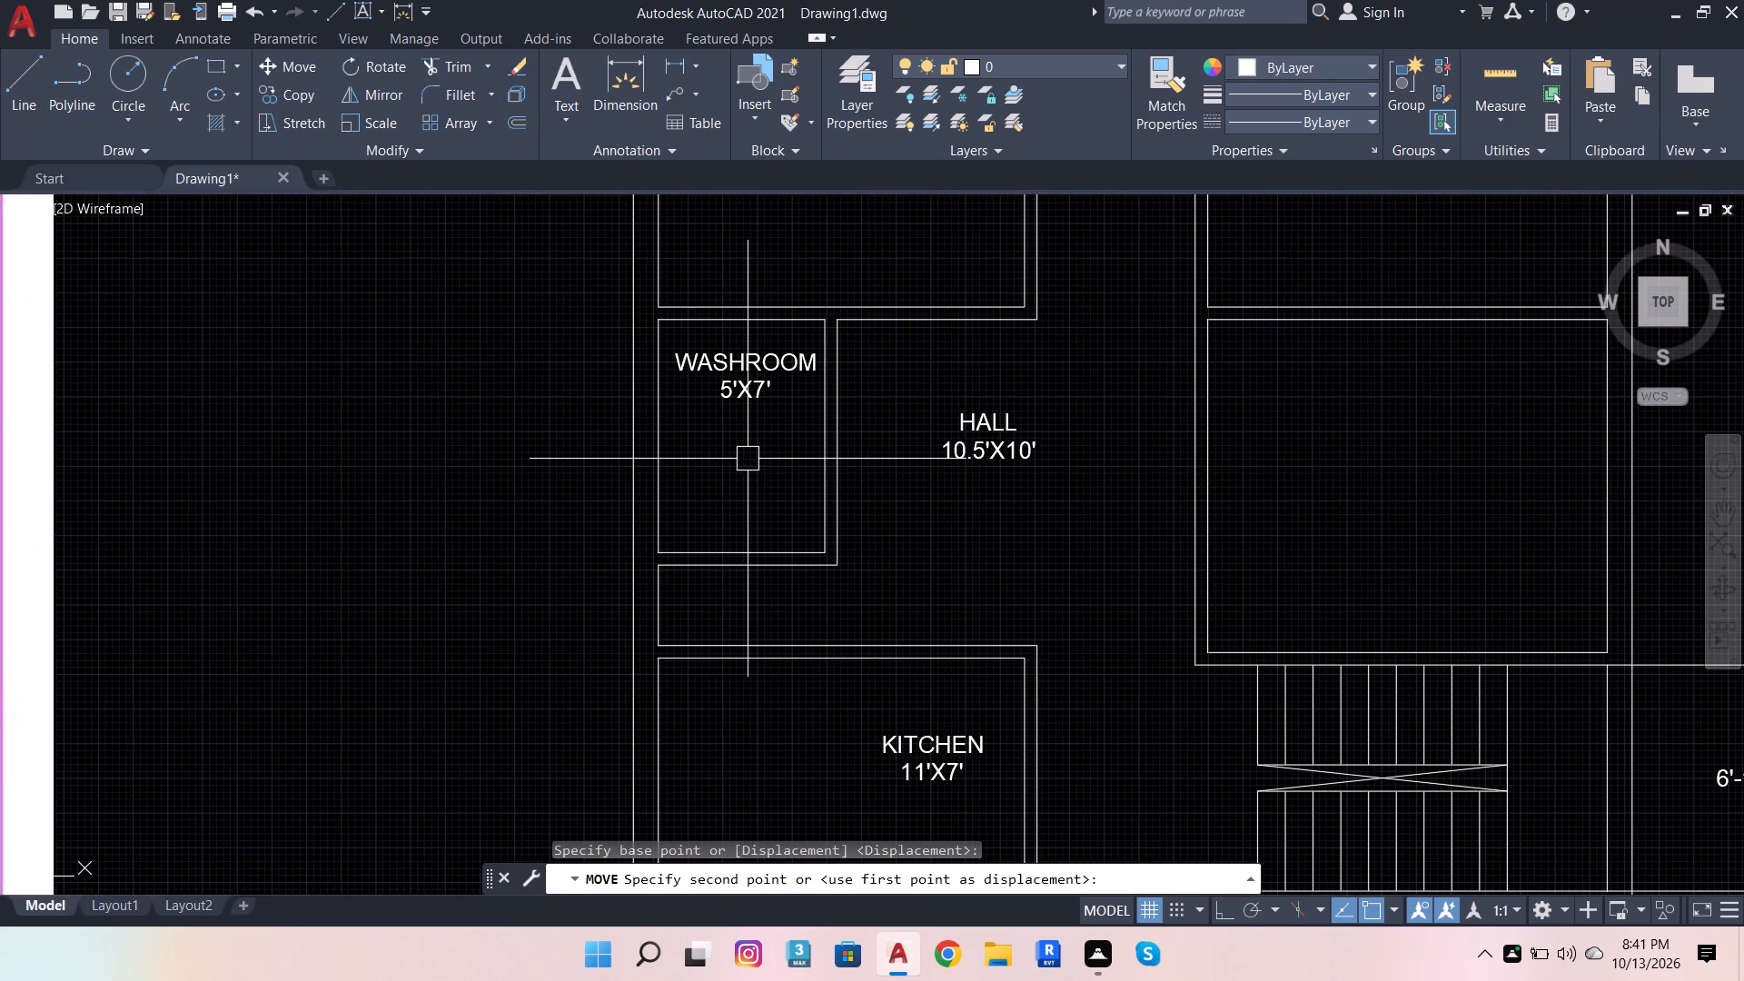
Edit the HALL label's size text to read 10'5"X10'.
scroll(1045, 448, up, 2)
double_click(956, 464)
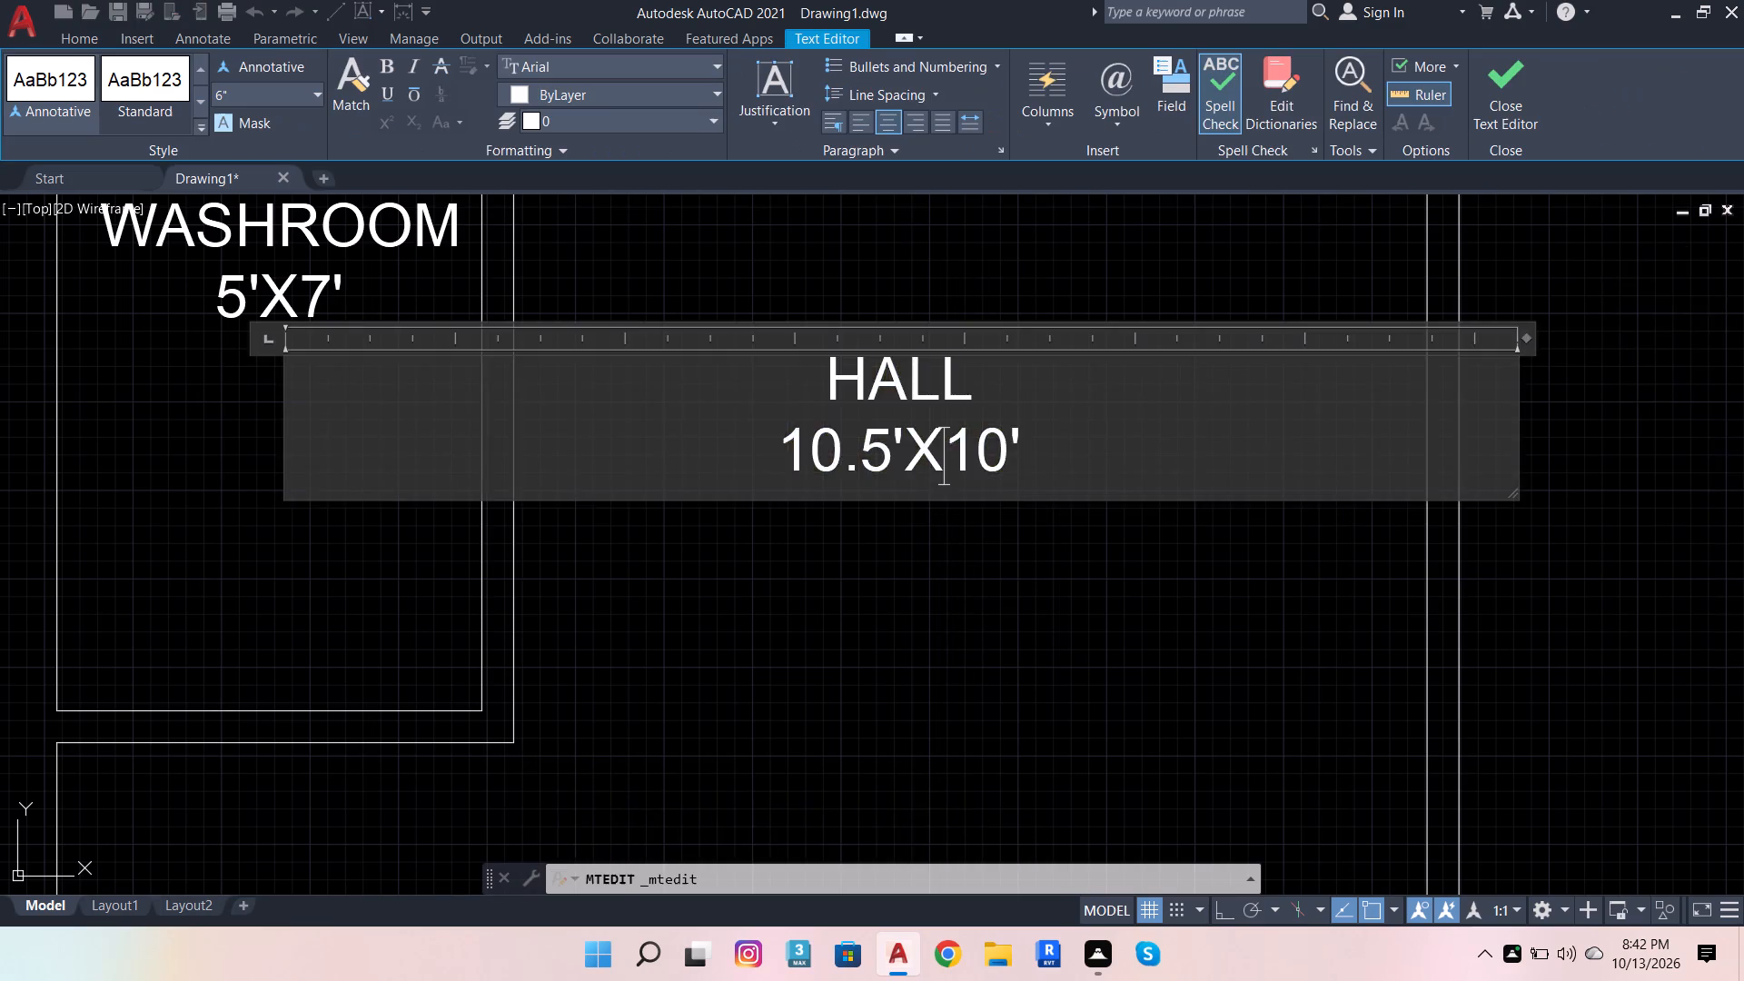
scroll(901, 451, up, 2)
click(901, 451)
key(apostrophe)
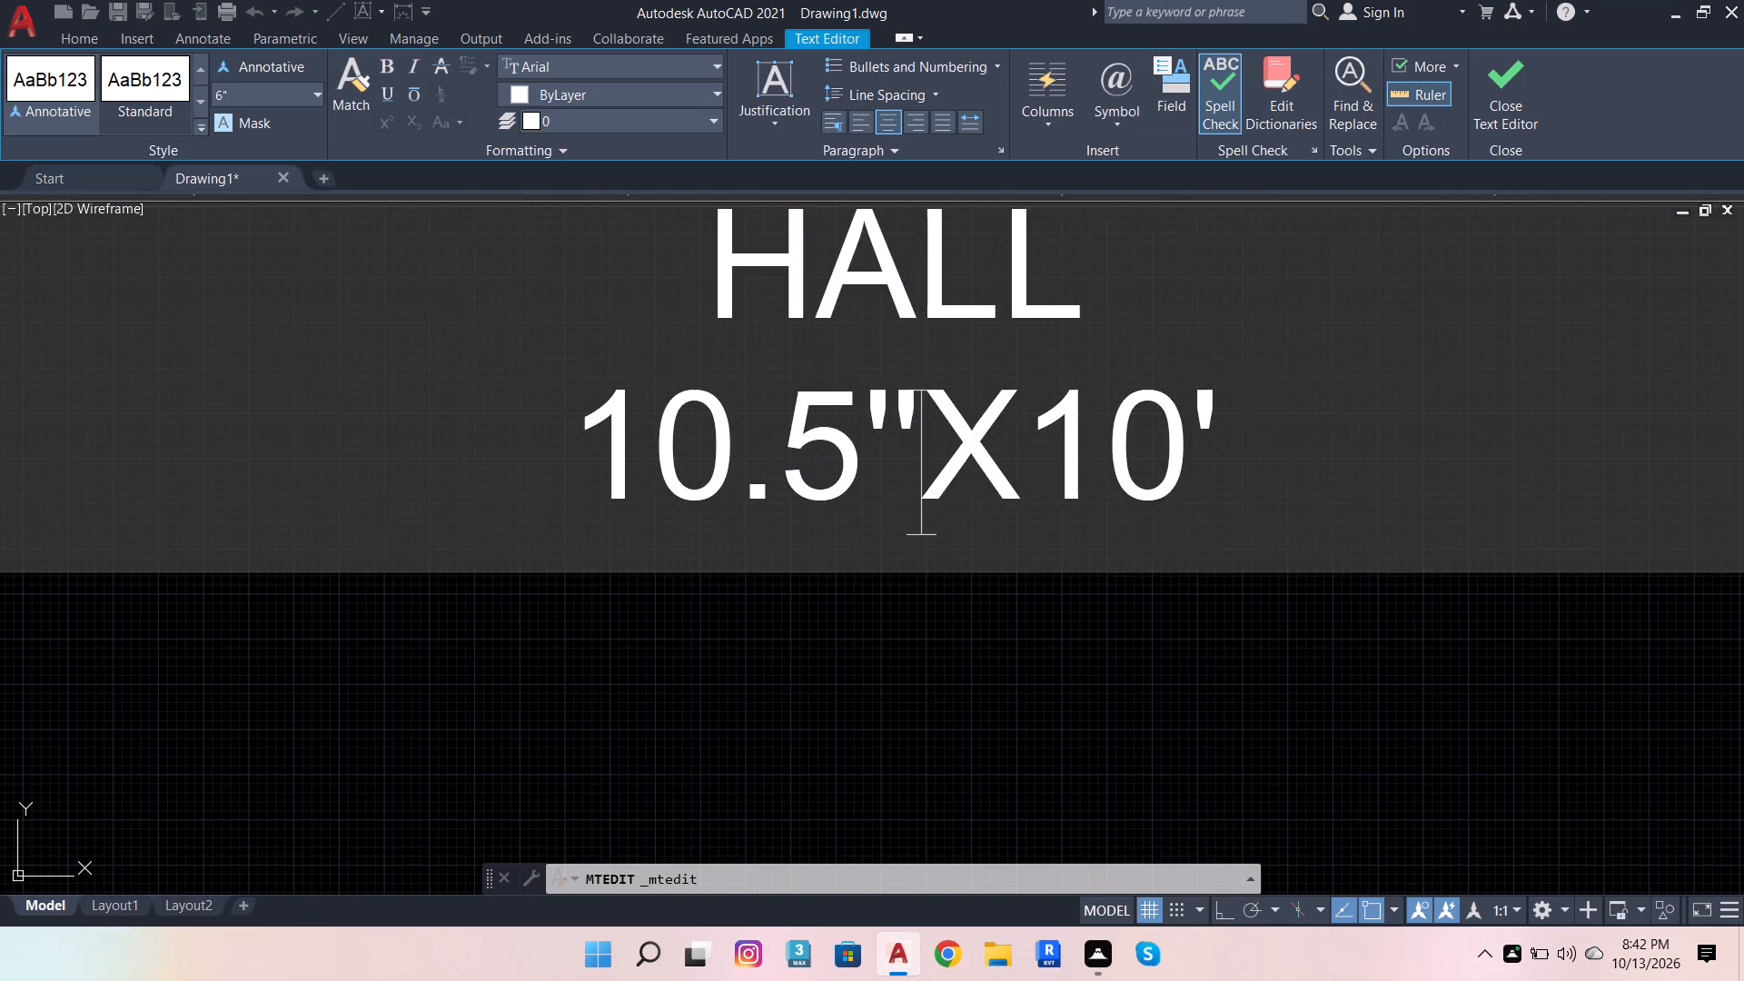
click(758, 462)
key(BackSpace)
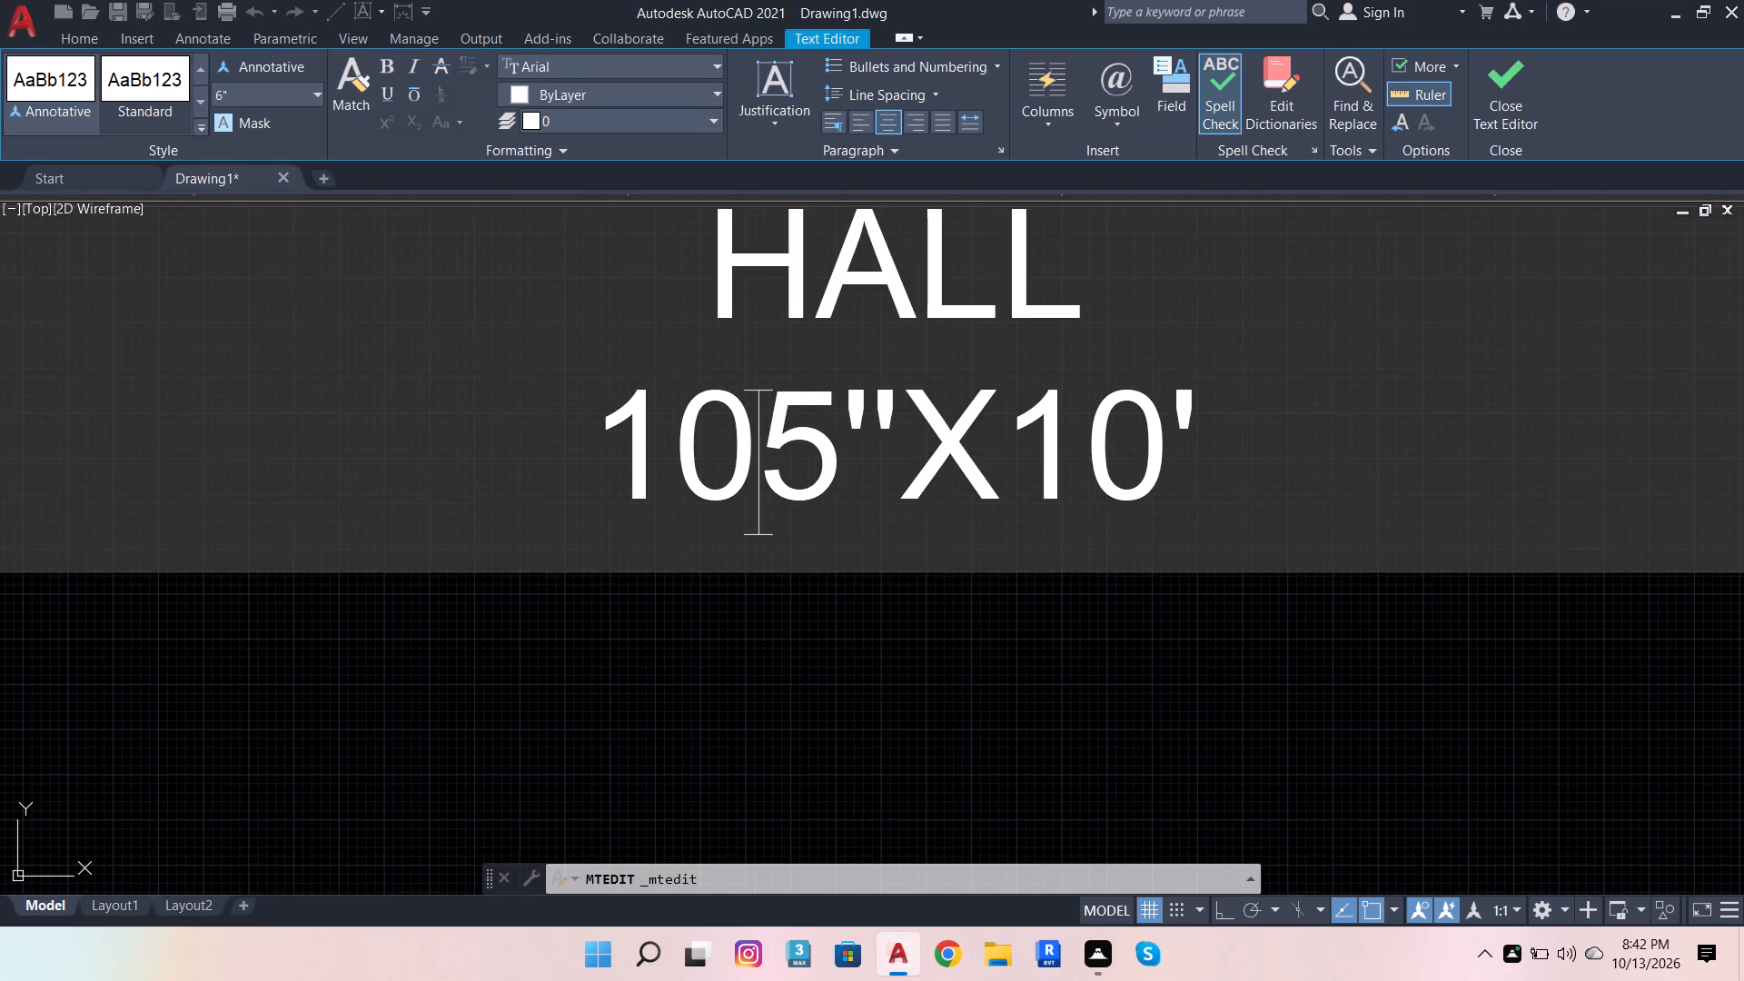
key(apostrophe)
scroll(863, 494, down, 1)
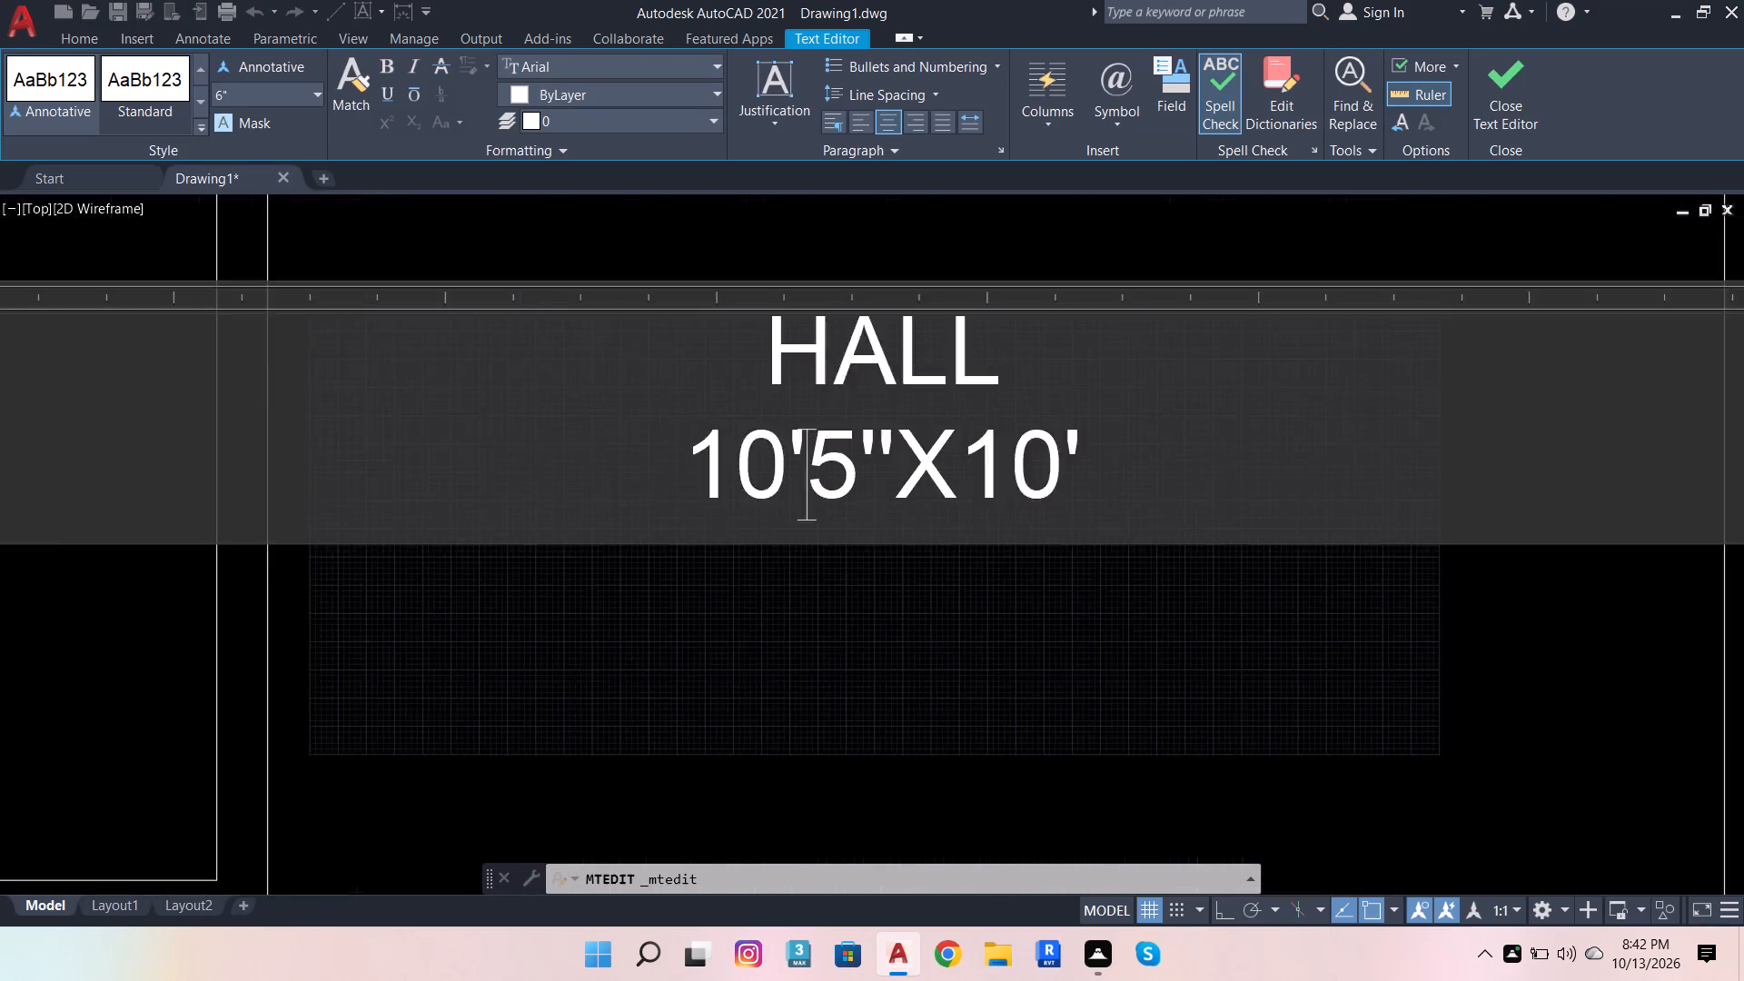
scroll(863, 496, down, 3)
click(846, 570)
Move the BEDROOM 12X10 label into the room directly above the staircase on the plan's right side.
scroll(851, 519, down, 2)
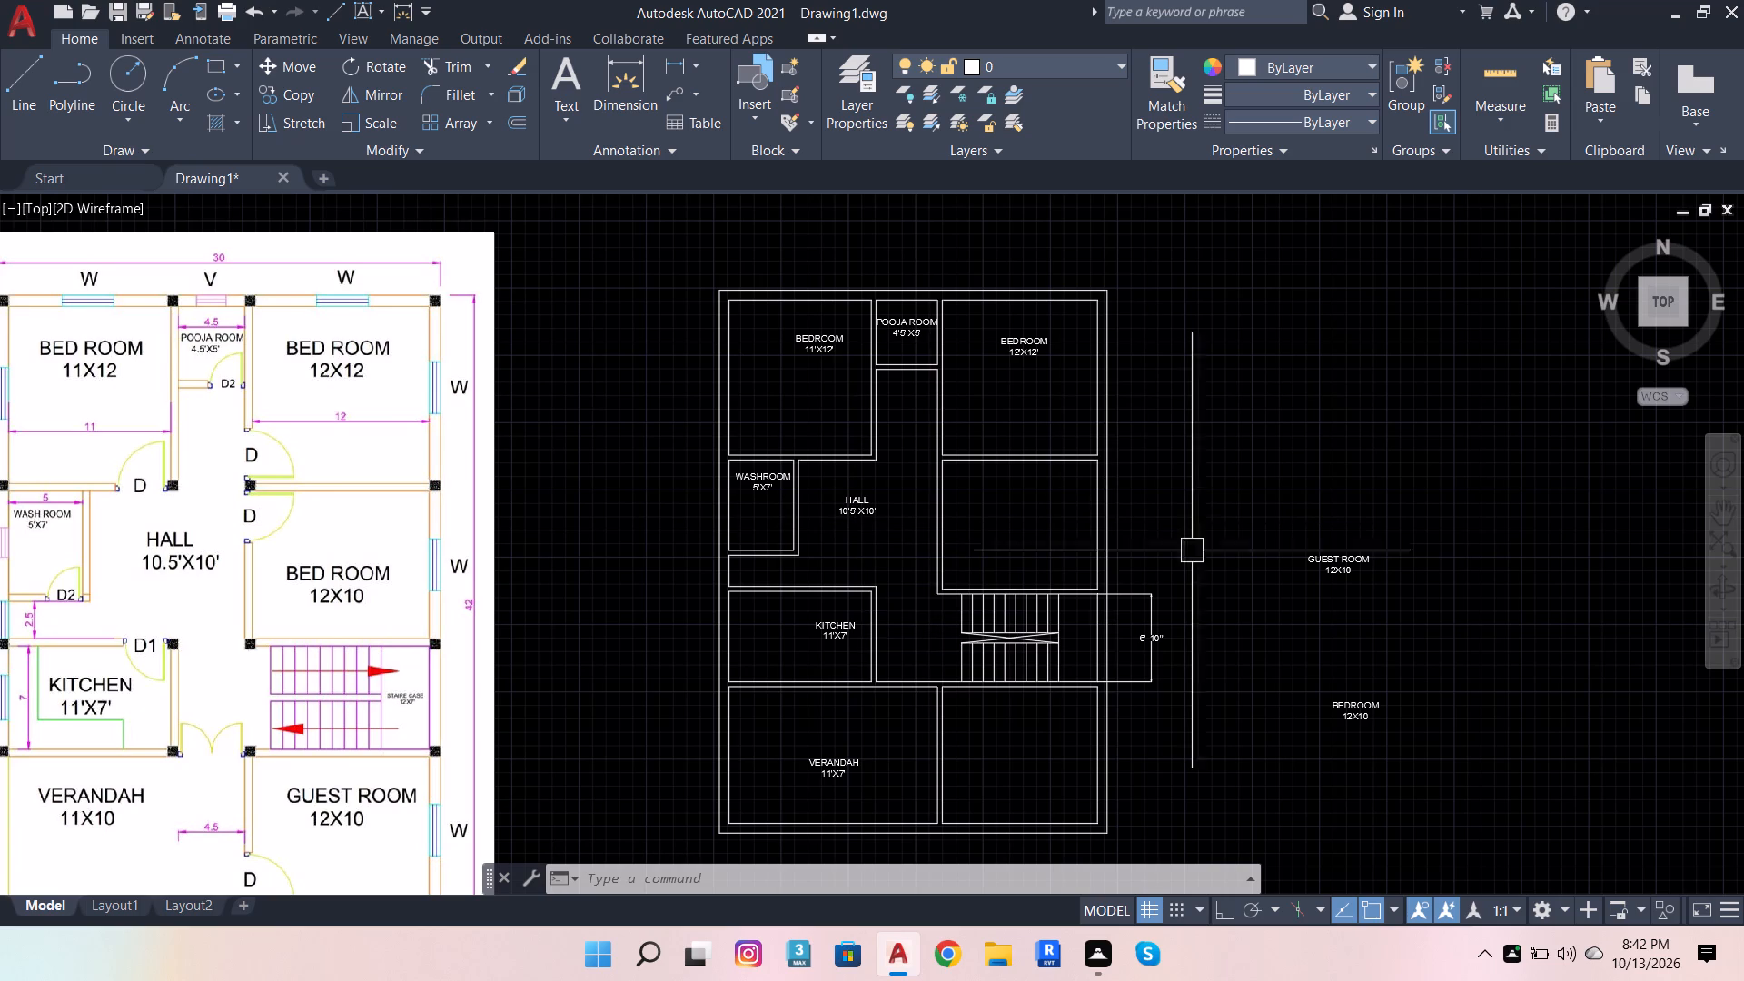
click(1371, 714)
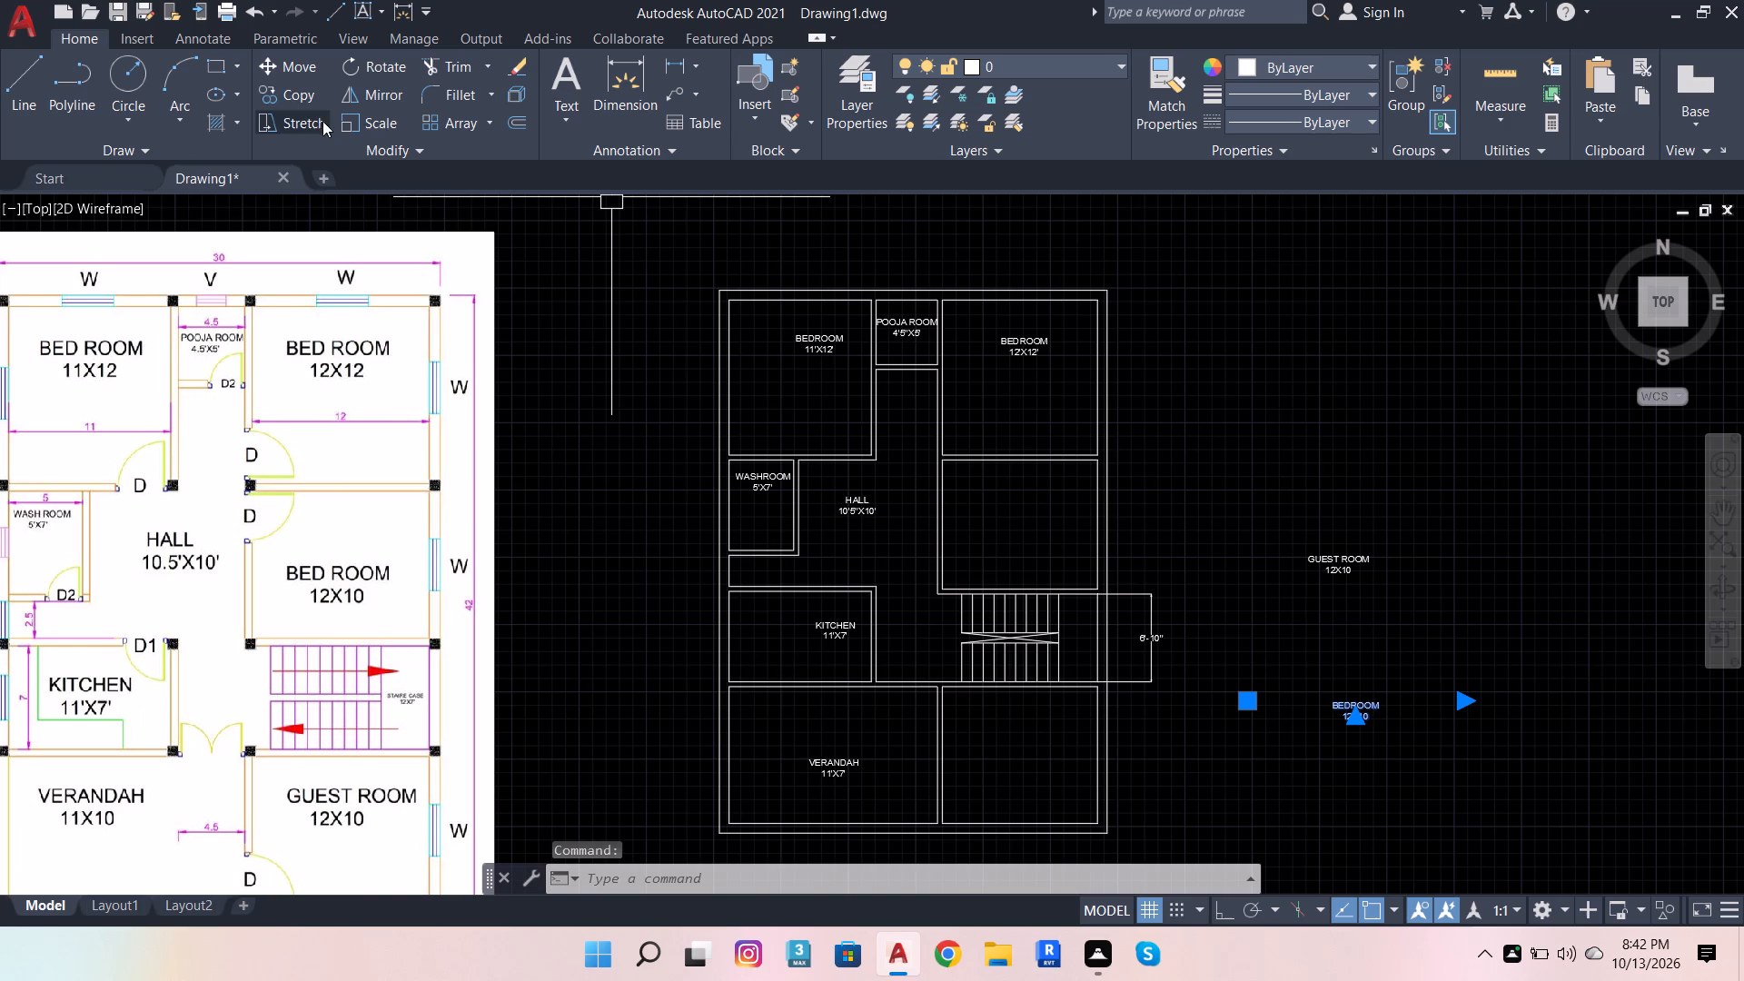
click(281, 64)
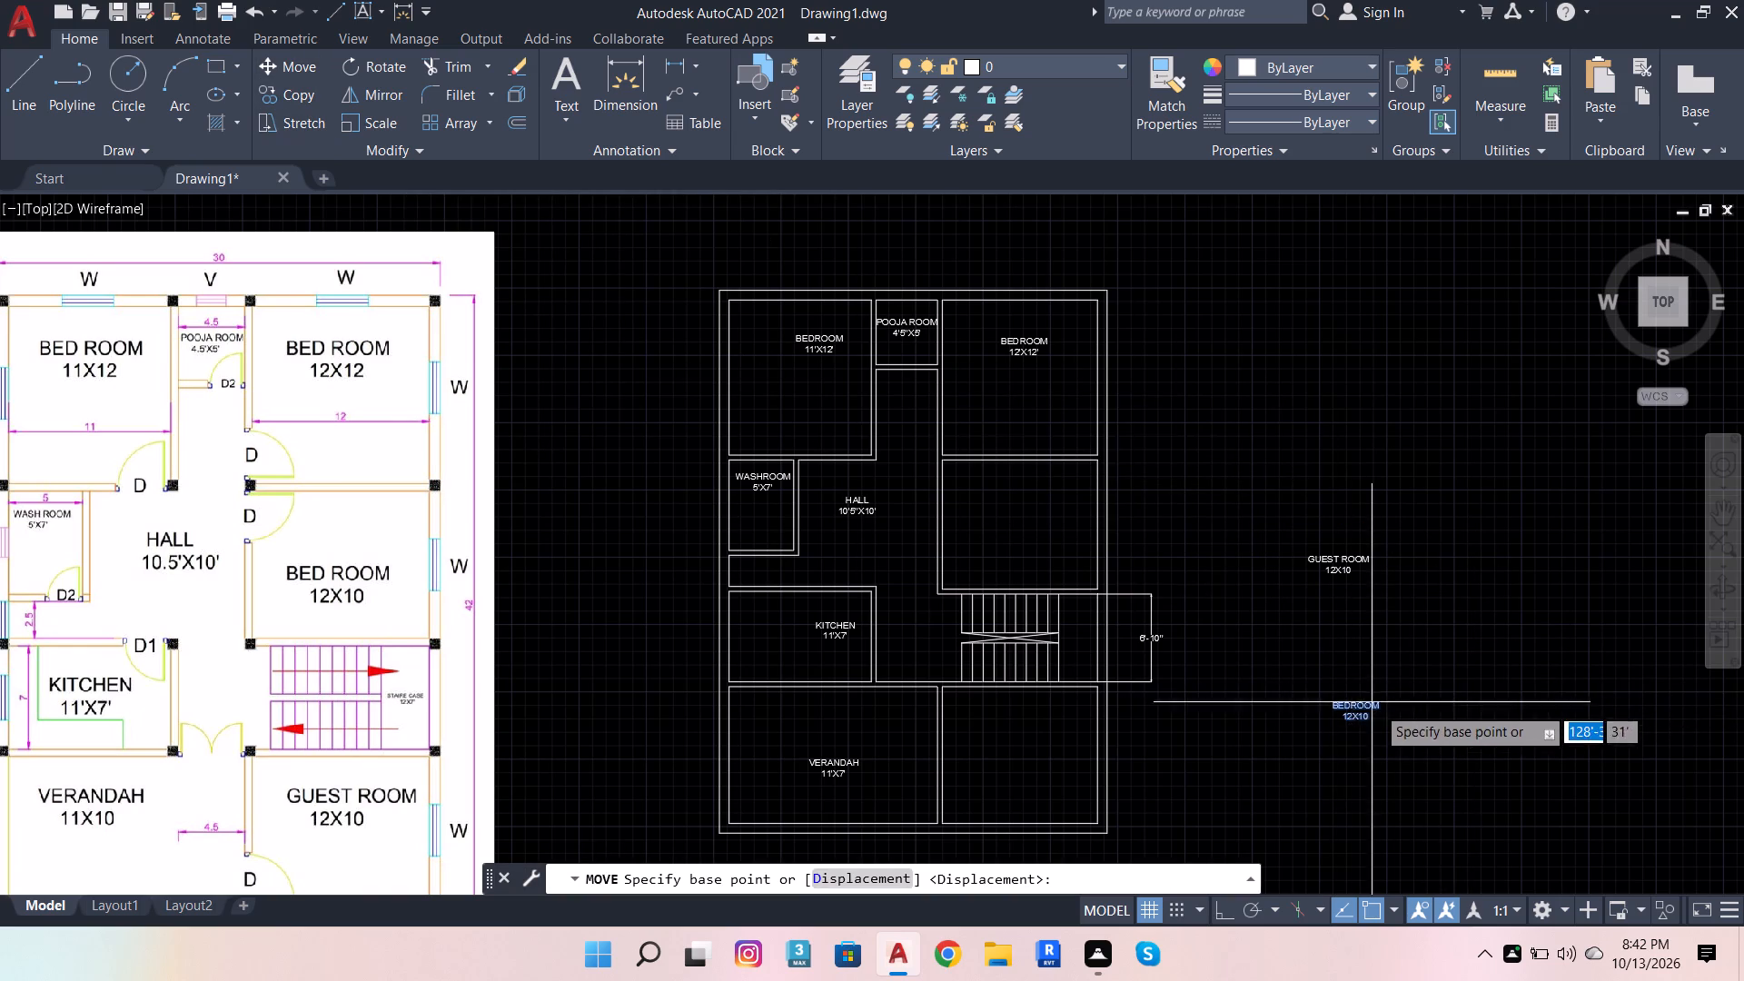
click(1386, 712)
scroll(1176, 520, up, 1)
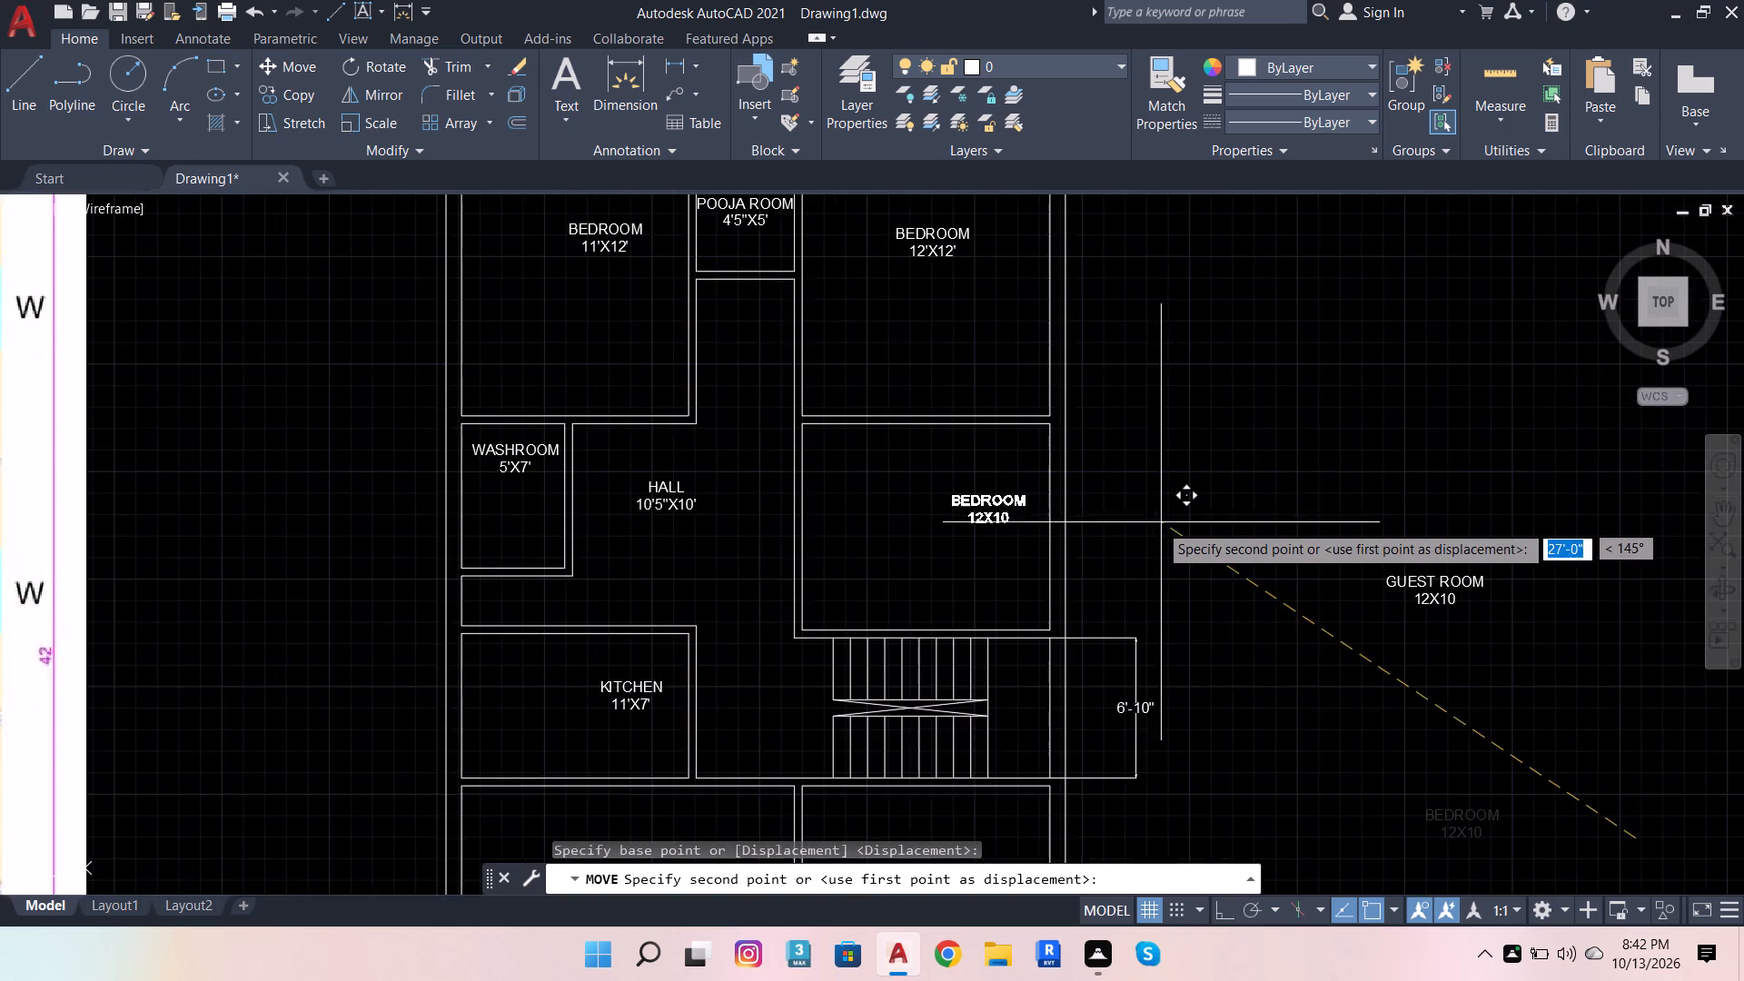
scroll(1151, 525, up, 1)
click(1126, 532)
Move the GUEST ROOM 12X10 label into the plan's bottom-right room, below the staircase.
scroll(1116, 561, down, 3)
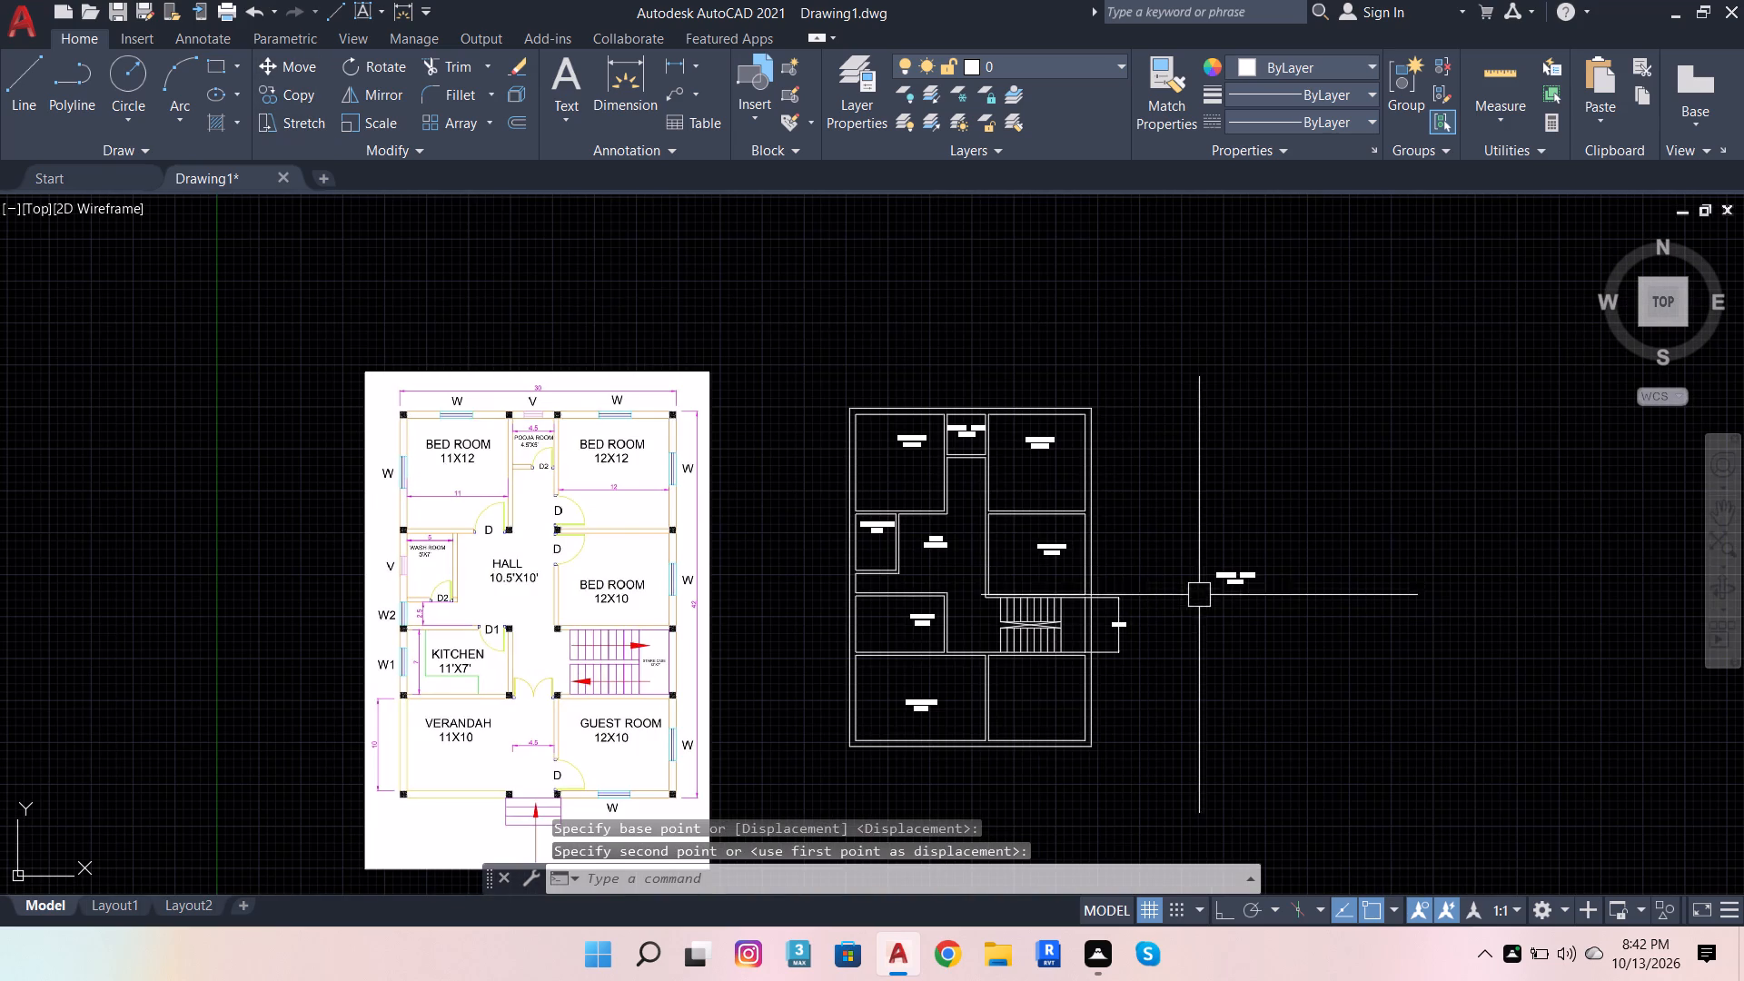
scroll(1247, 582, up, 1)
click(1247, 582)
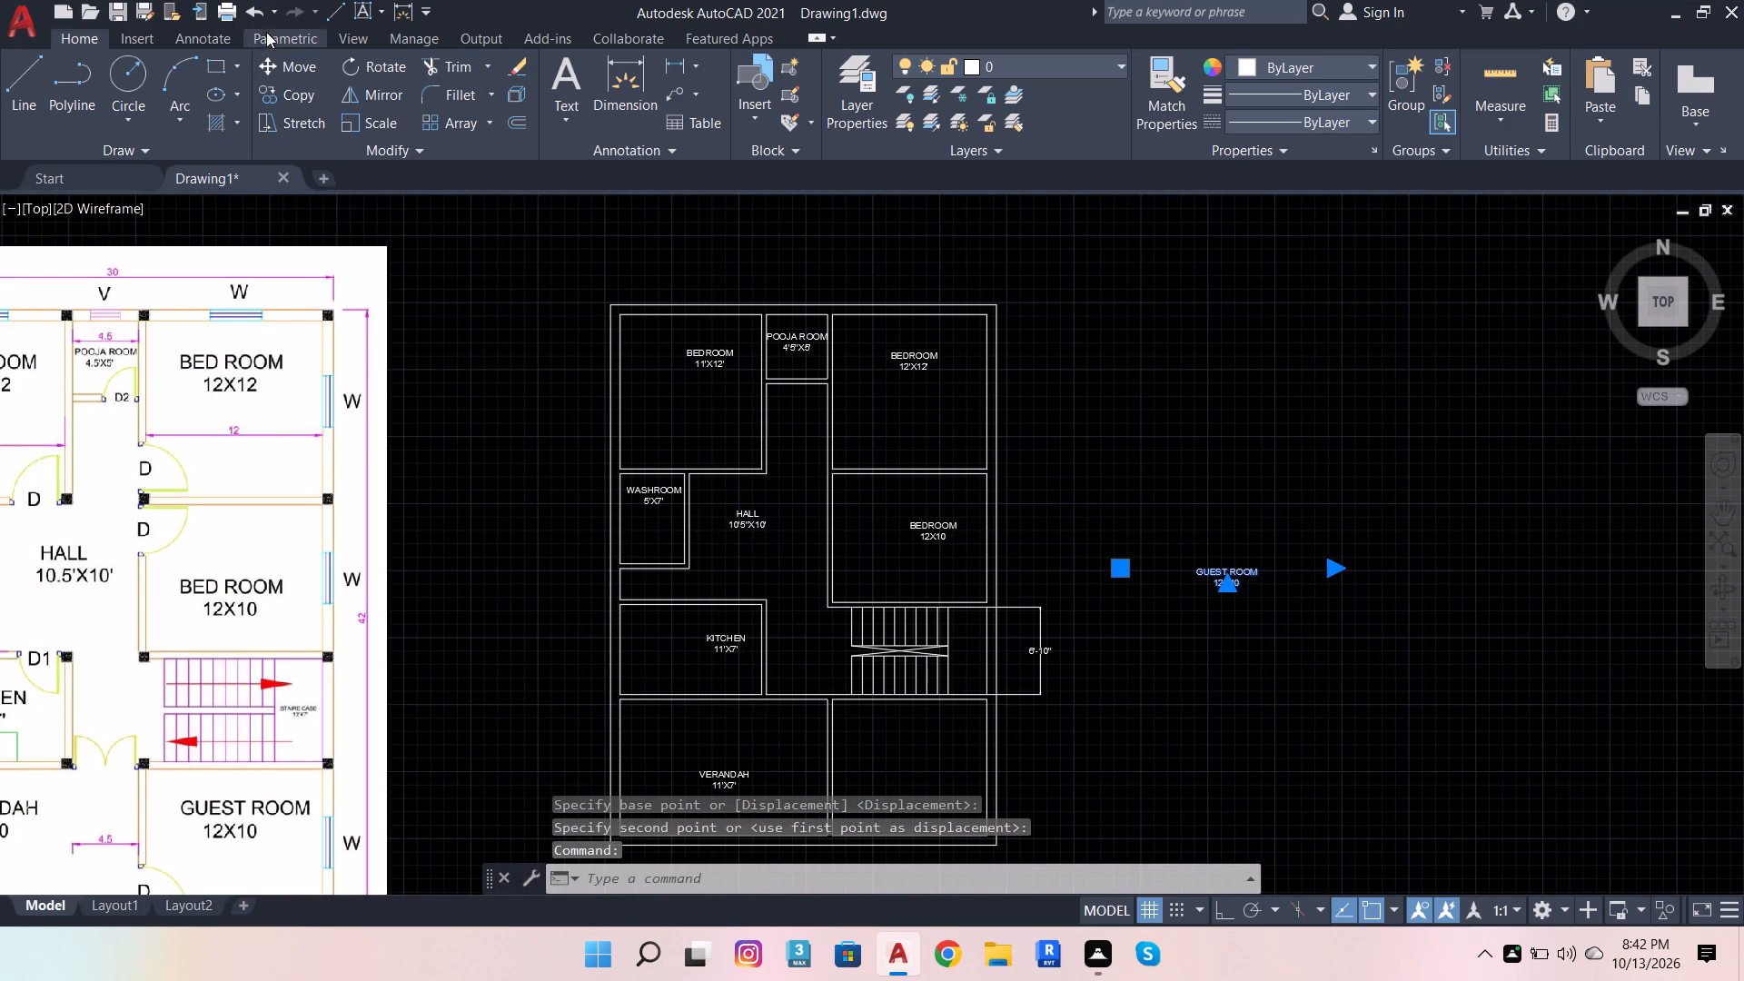
click(286, 60)
scroll(1224, 585, up, 4)
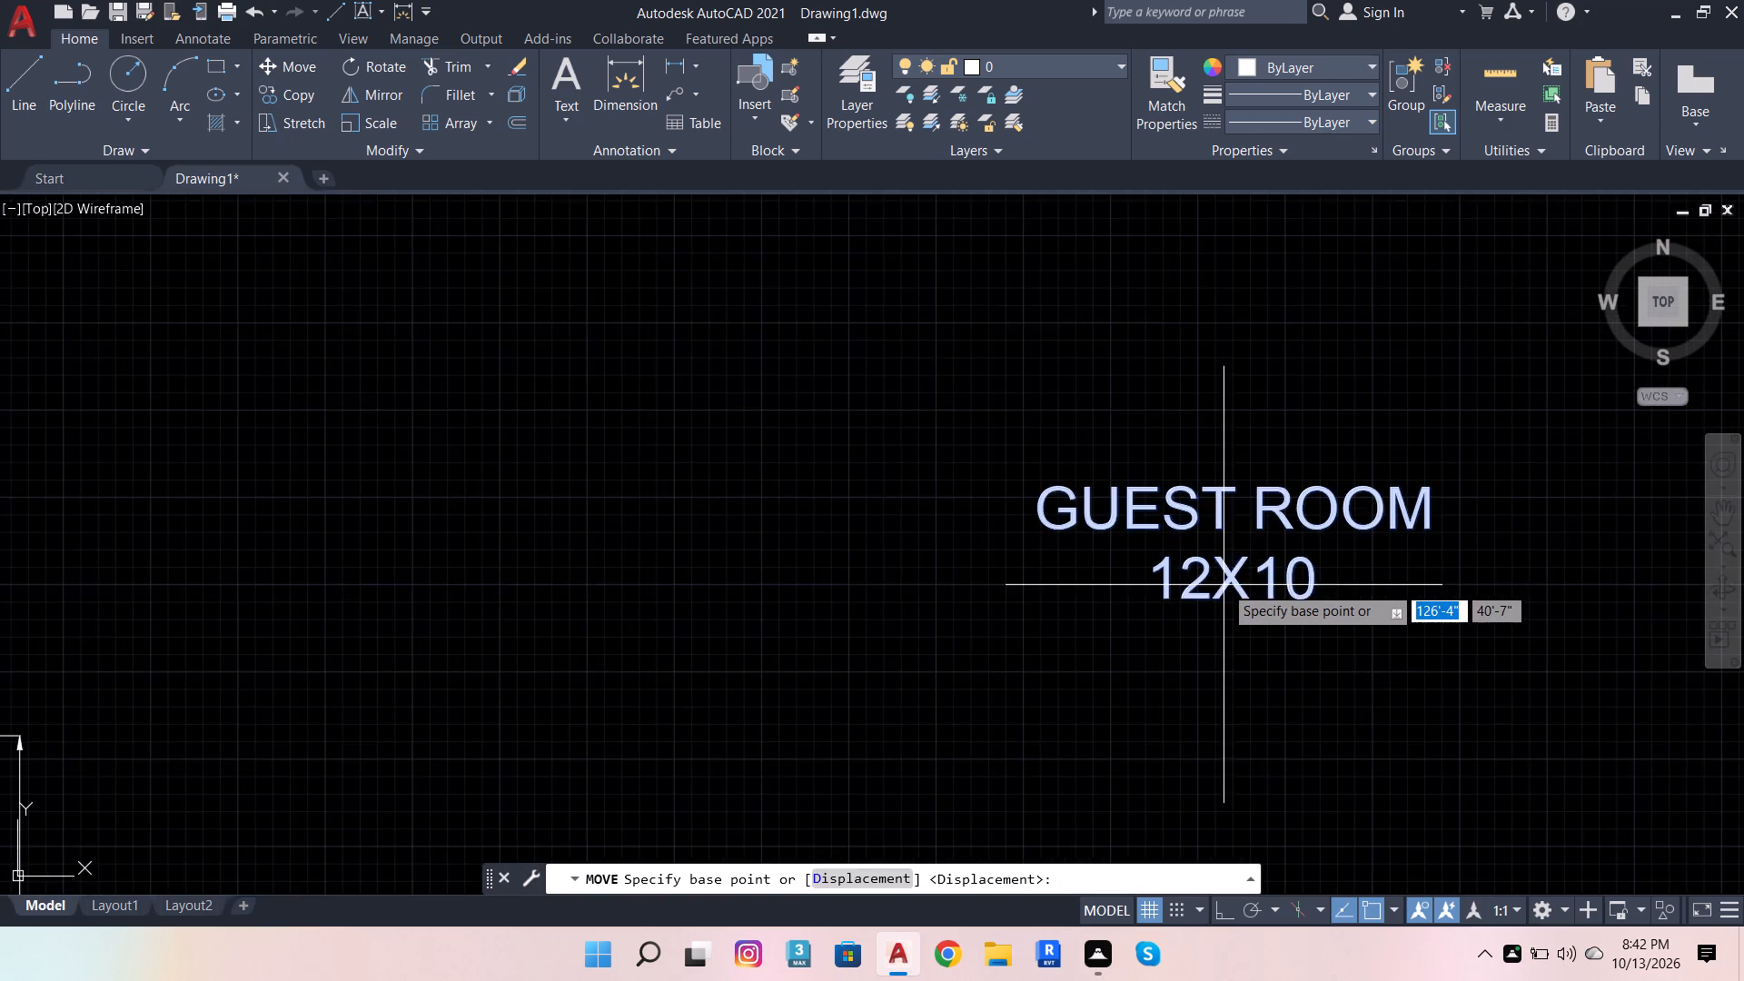
scroll(1230, 563, up, 2)
click(1238, 590)
scroll(1313, 513, down, 8)
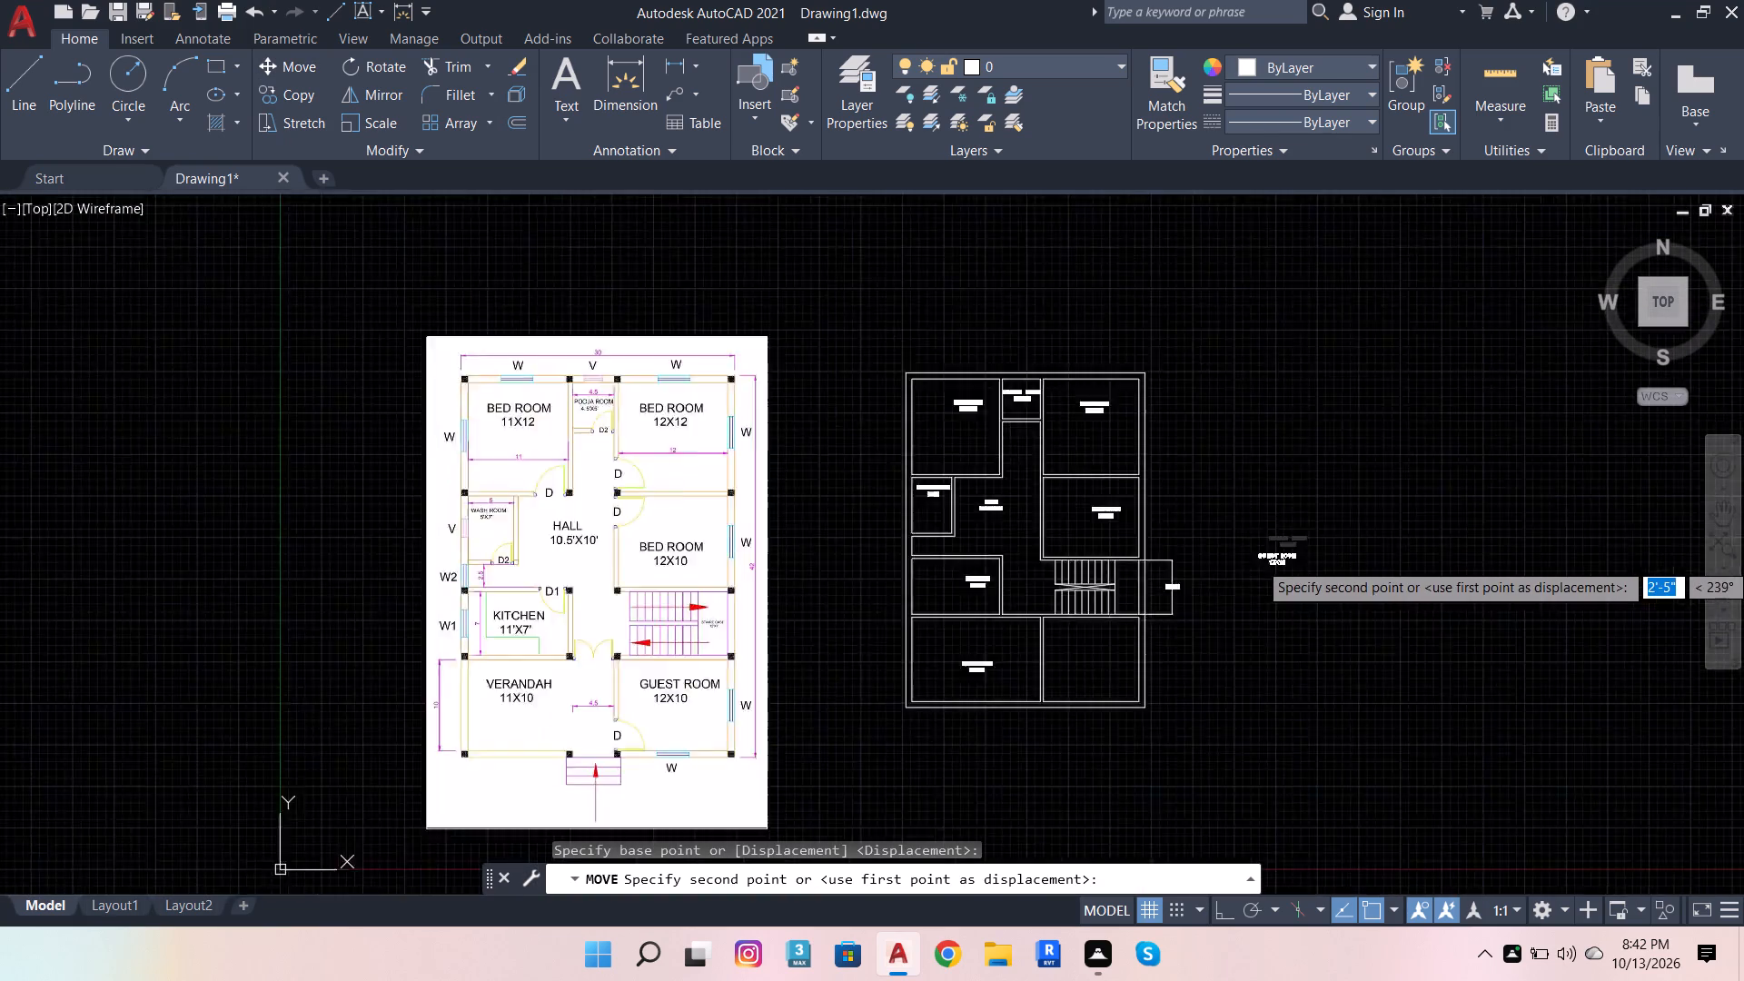
scroll(1154, 622, up, 3)
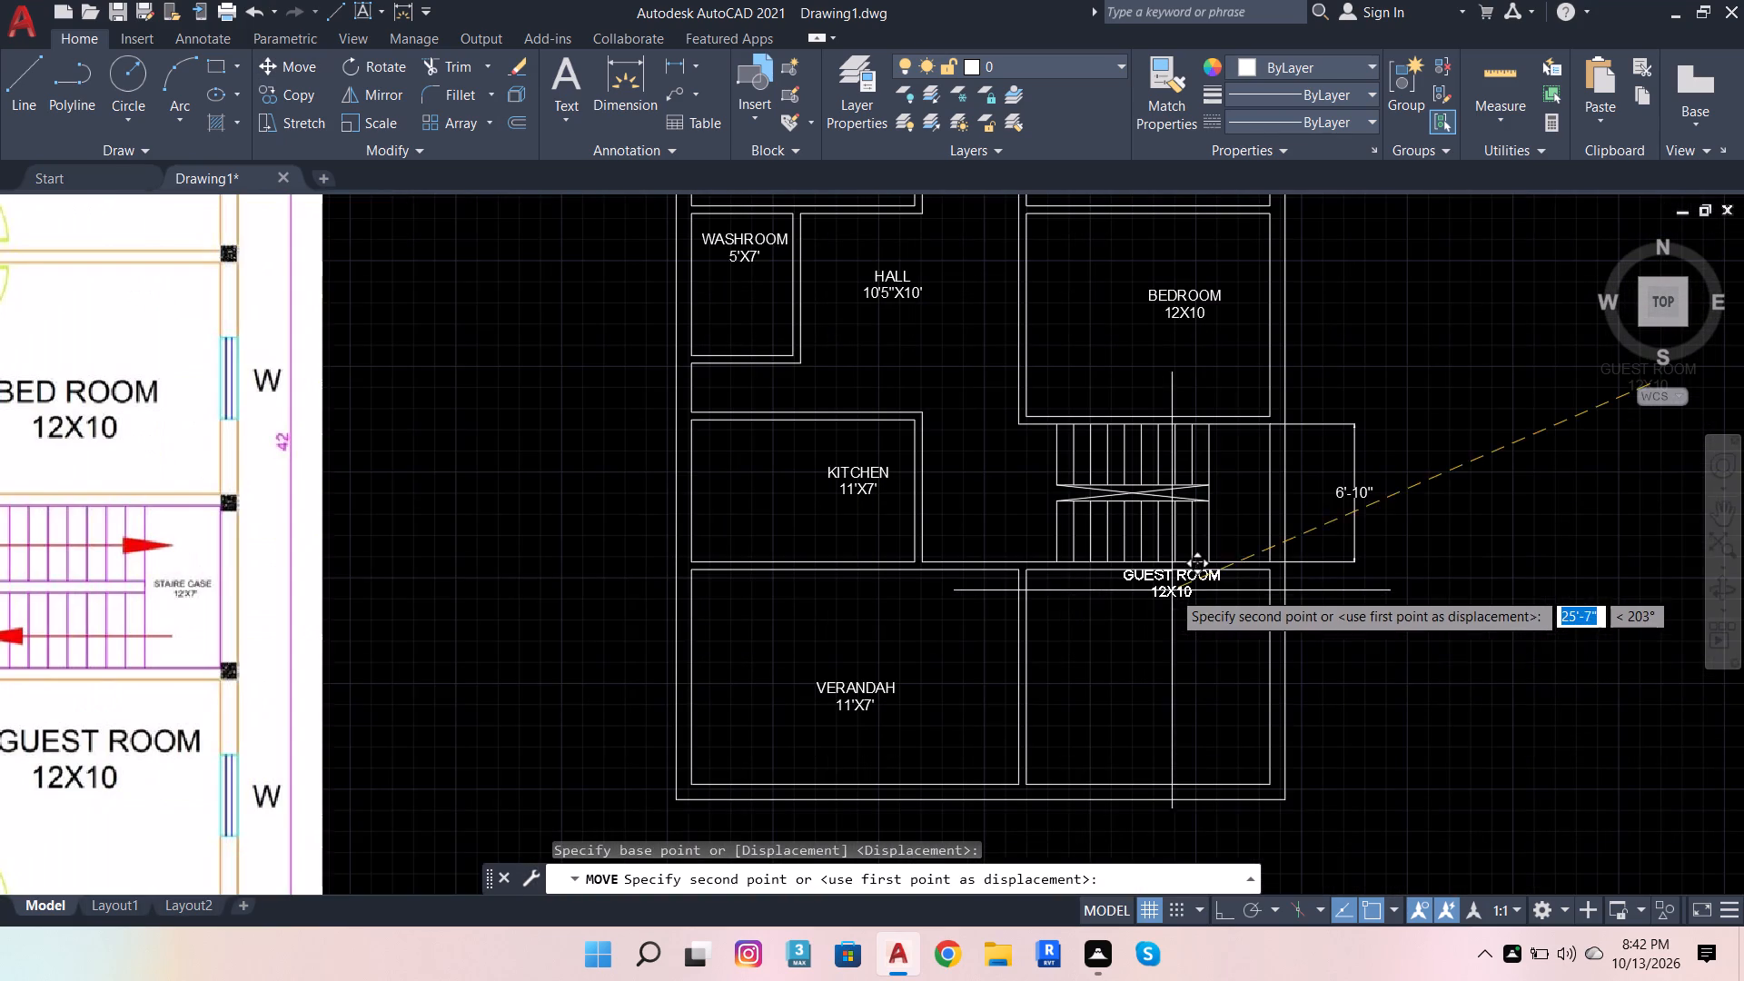
click(1161, 640)
Edit the GUEST ROOM label's size text to read 12'X10'.
scroll(1211, 619, up, 3)
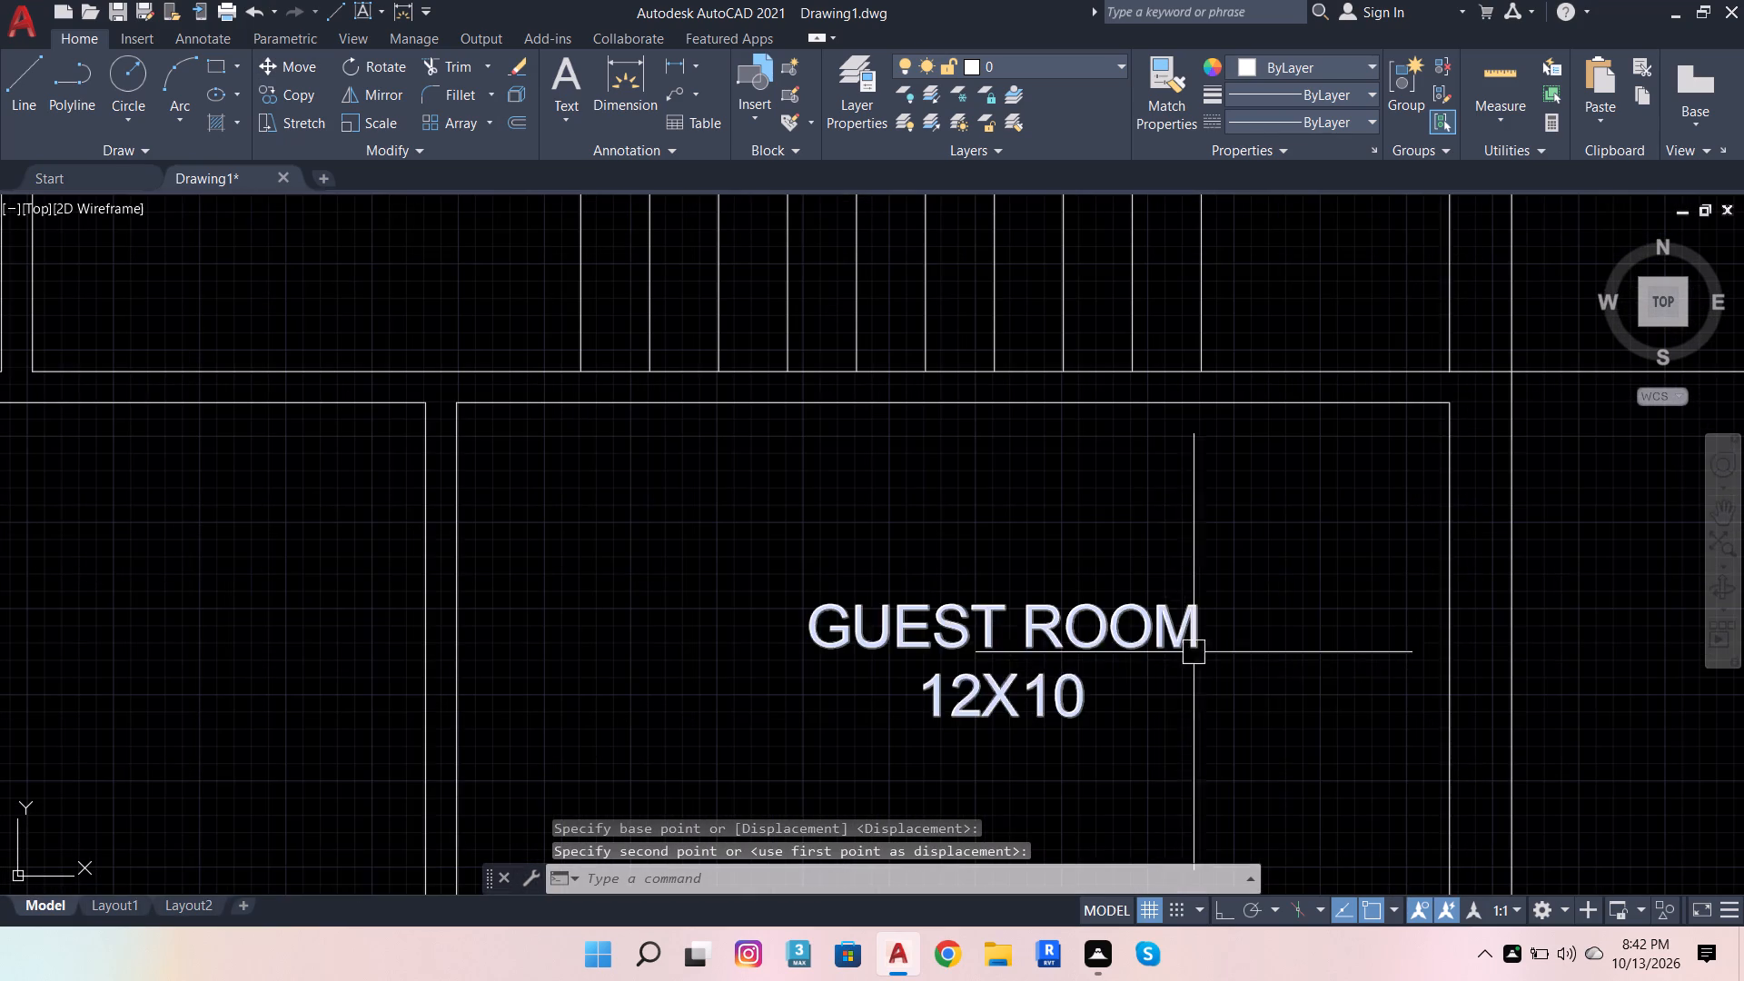
click(1098, 699)
click(1077, 700)
double_click(1061, 708)
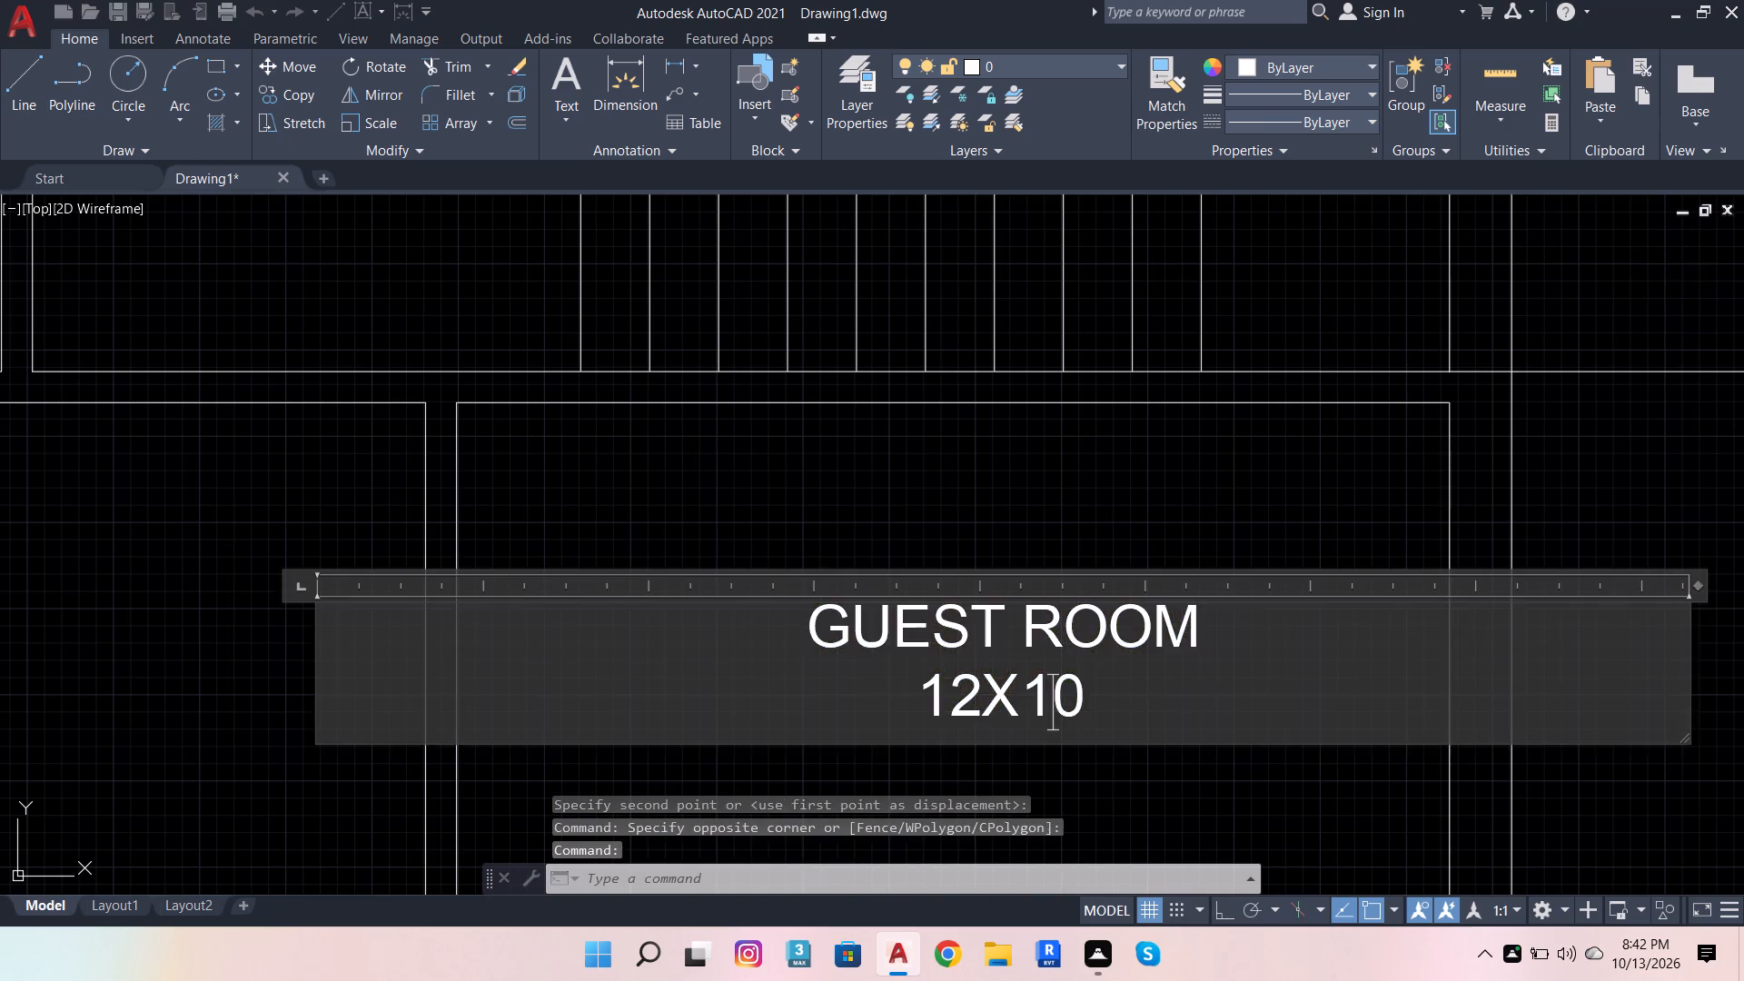
scroll(1061, 708, up, 2)
click(1112, 711)
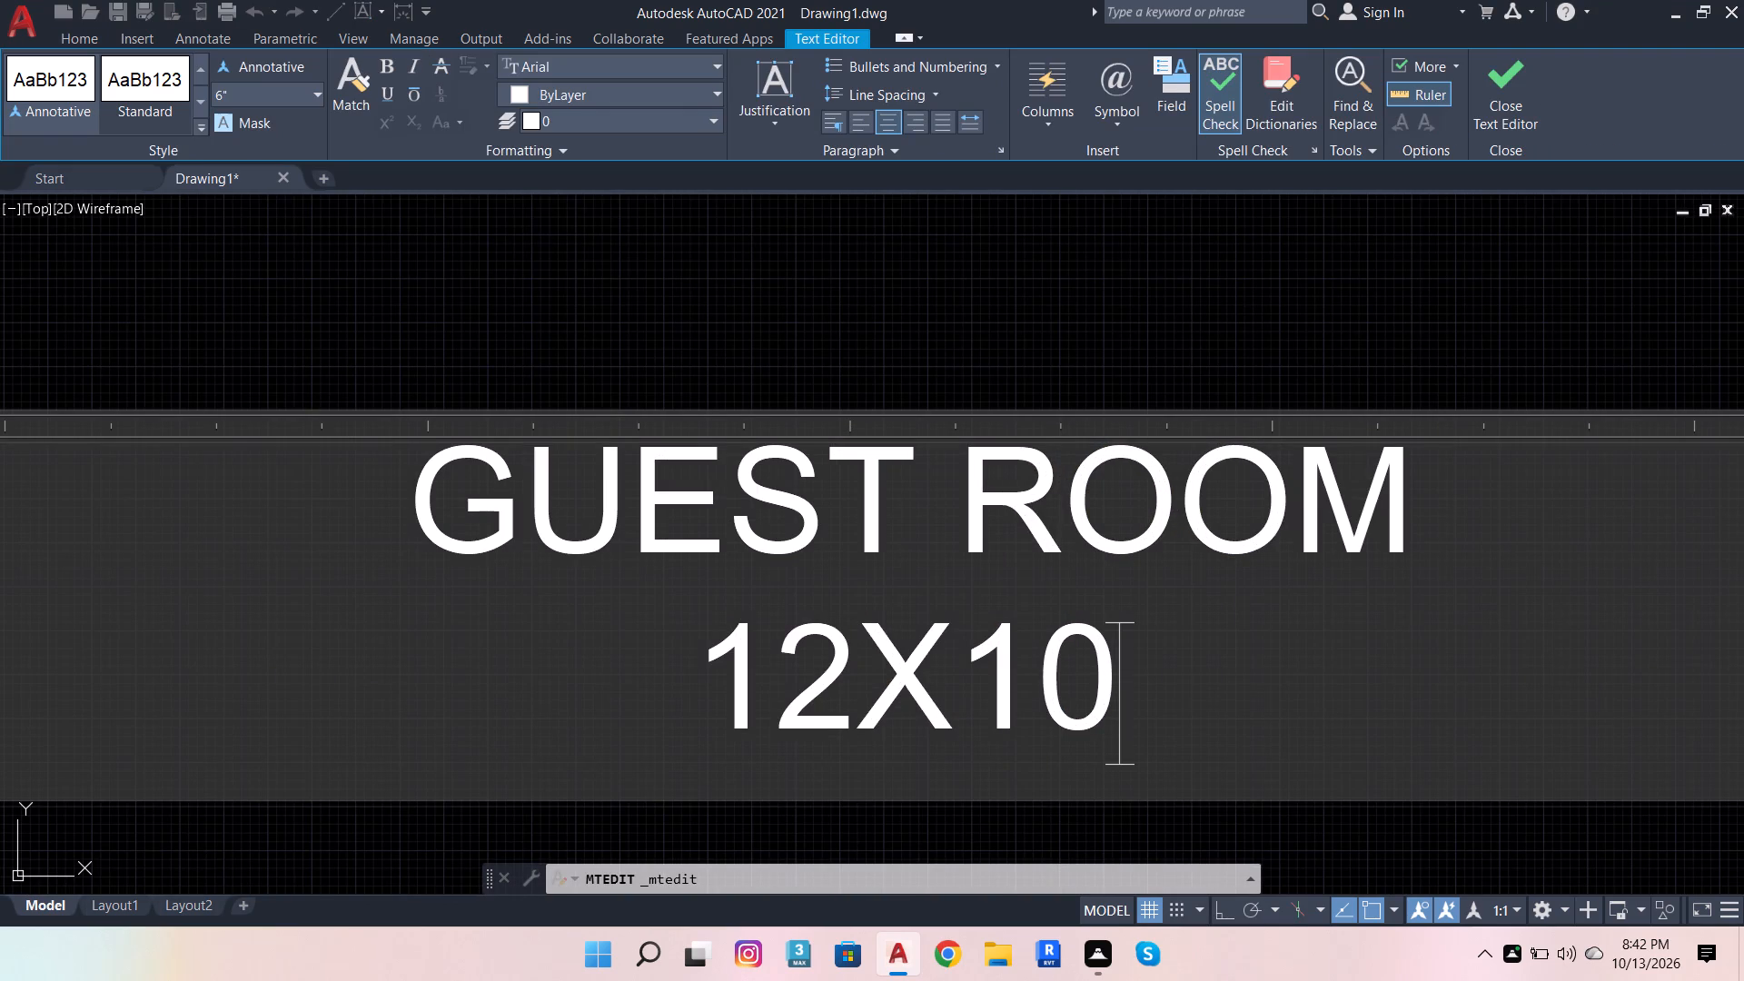
key(apostrophe)
click(848, 707)
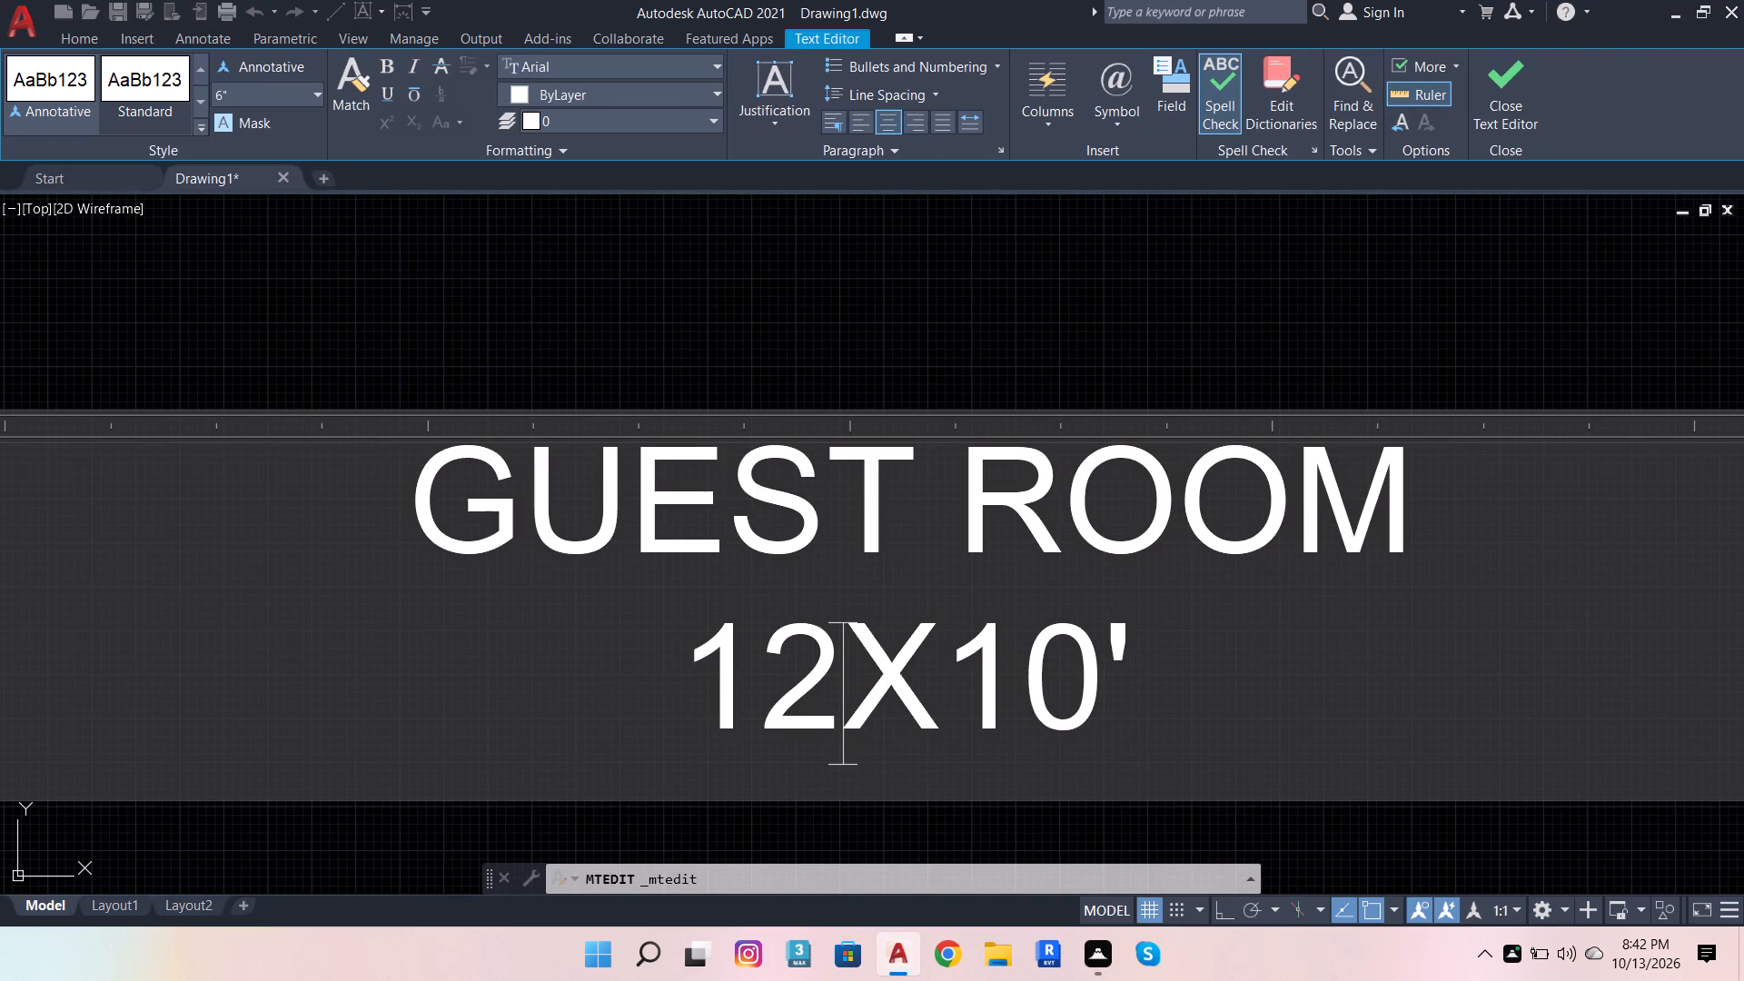
key(apostrophe)
scroll(946, 620, down, 5)
click(956, 720)
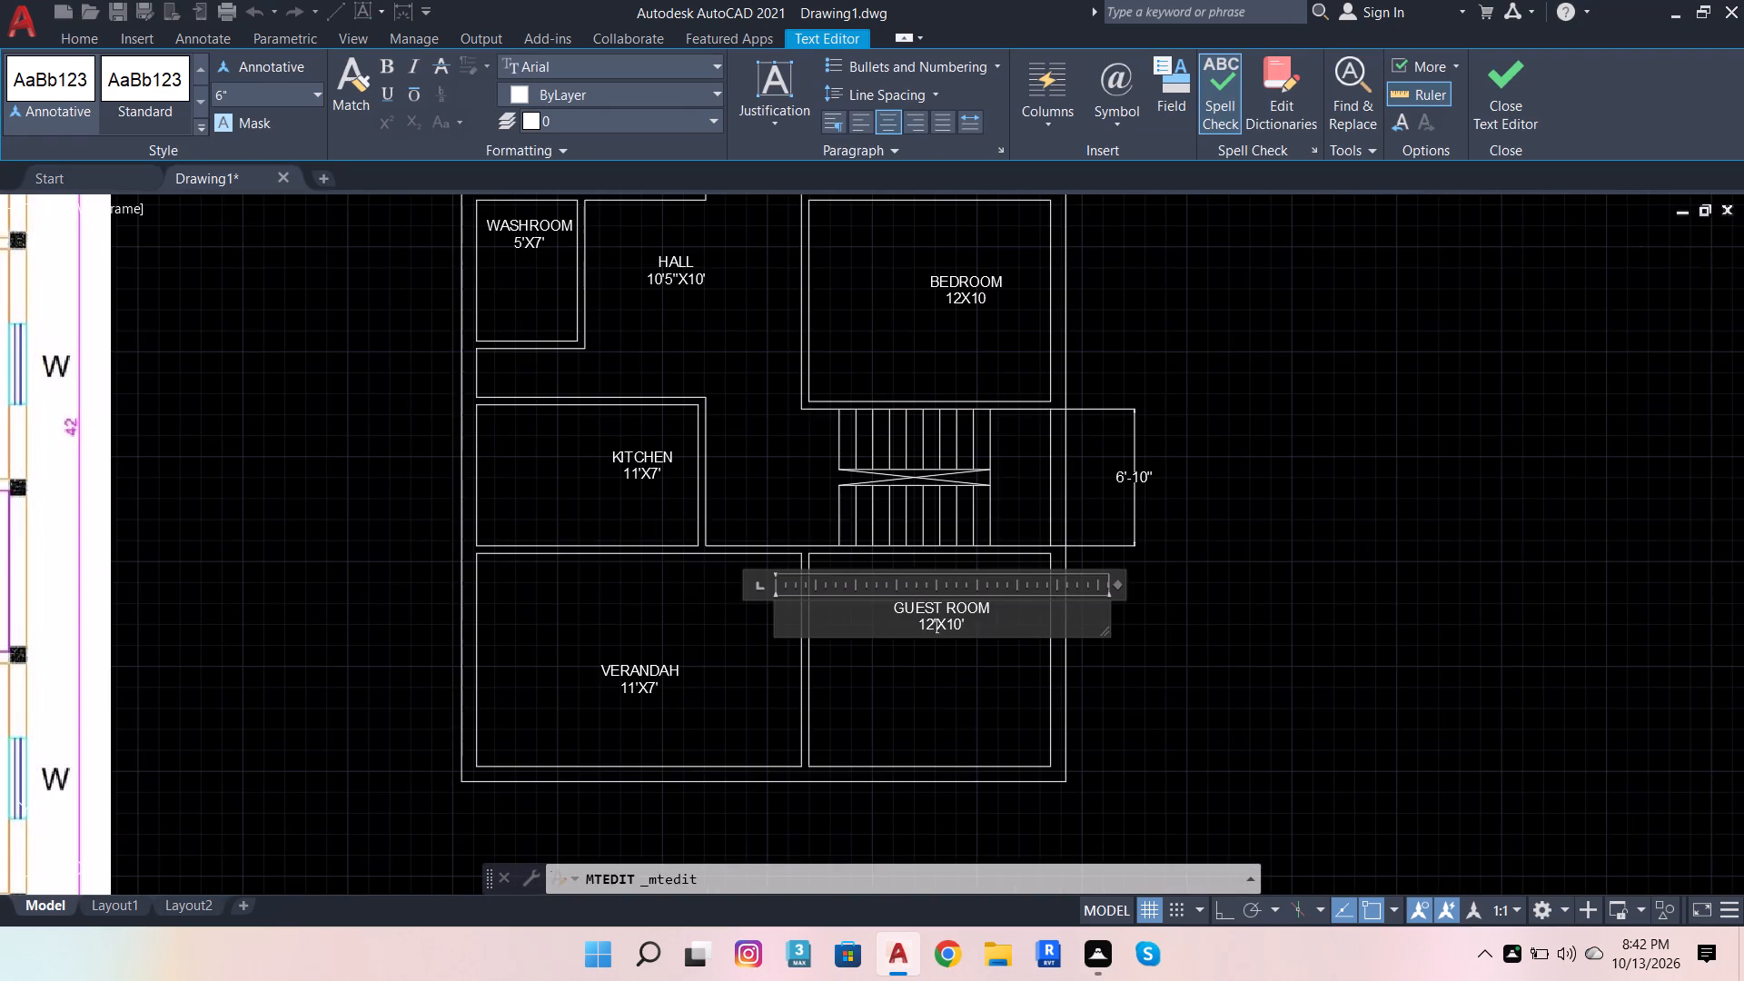
Edit the size text of the BEDROOM 12X10 label directly above the staircase to read 12'X10'.
scroll(1117, 522, down, 2)
scroll(1072, 391, up, 2)
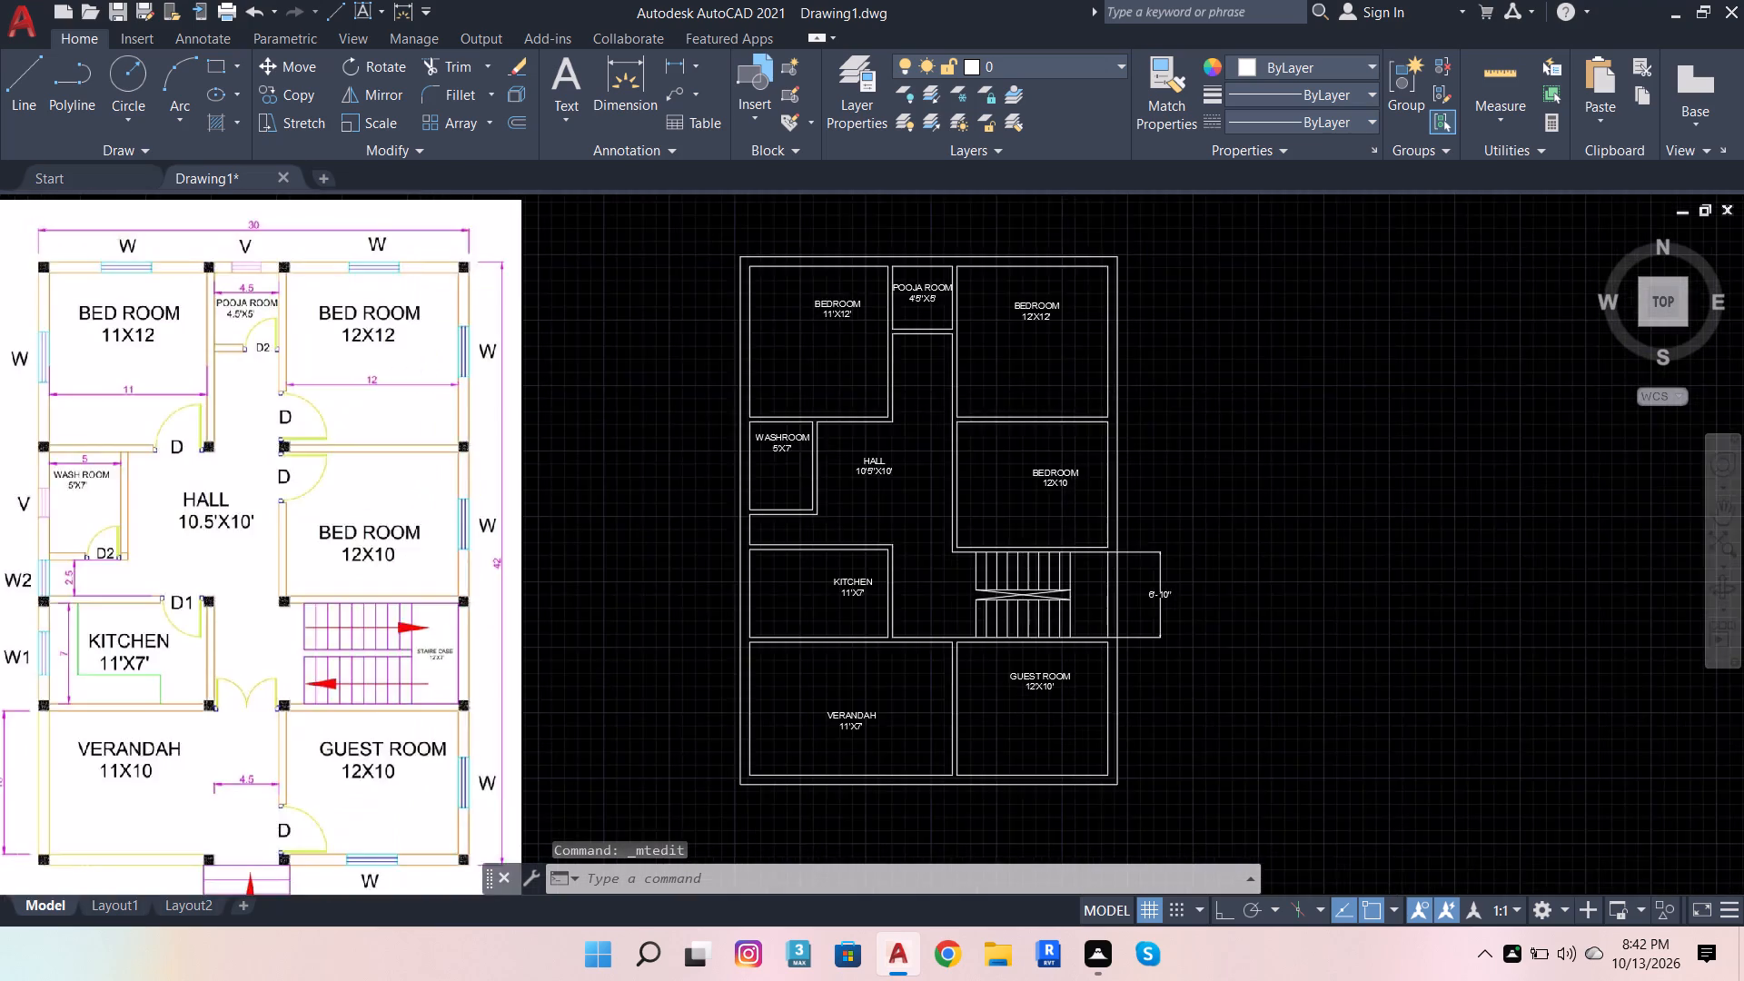
scroll(1075, 433, up, 2)
double_click(982, 568)
scroll(993, 567, up, 1)
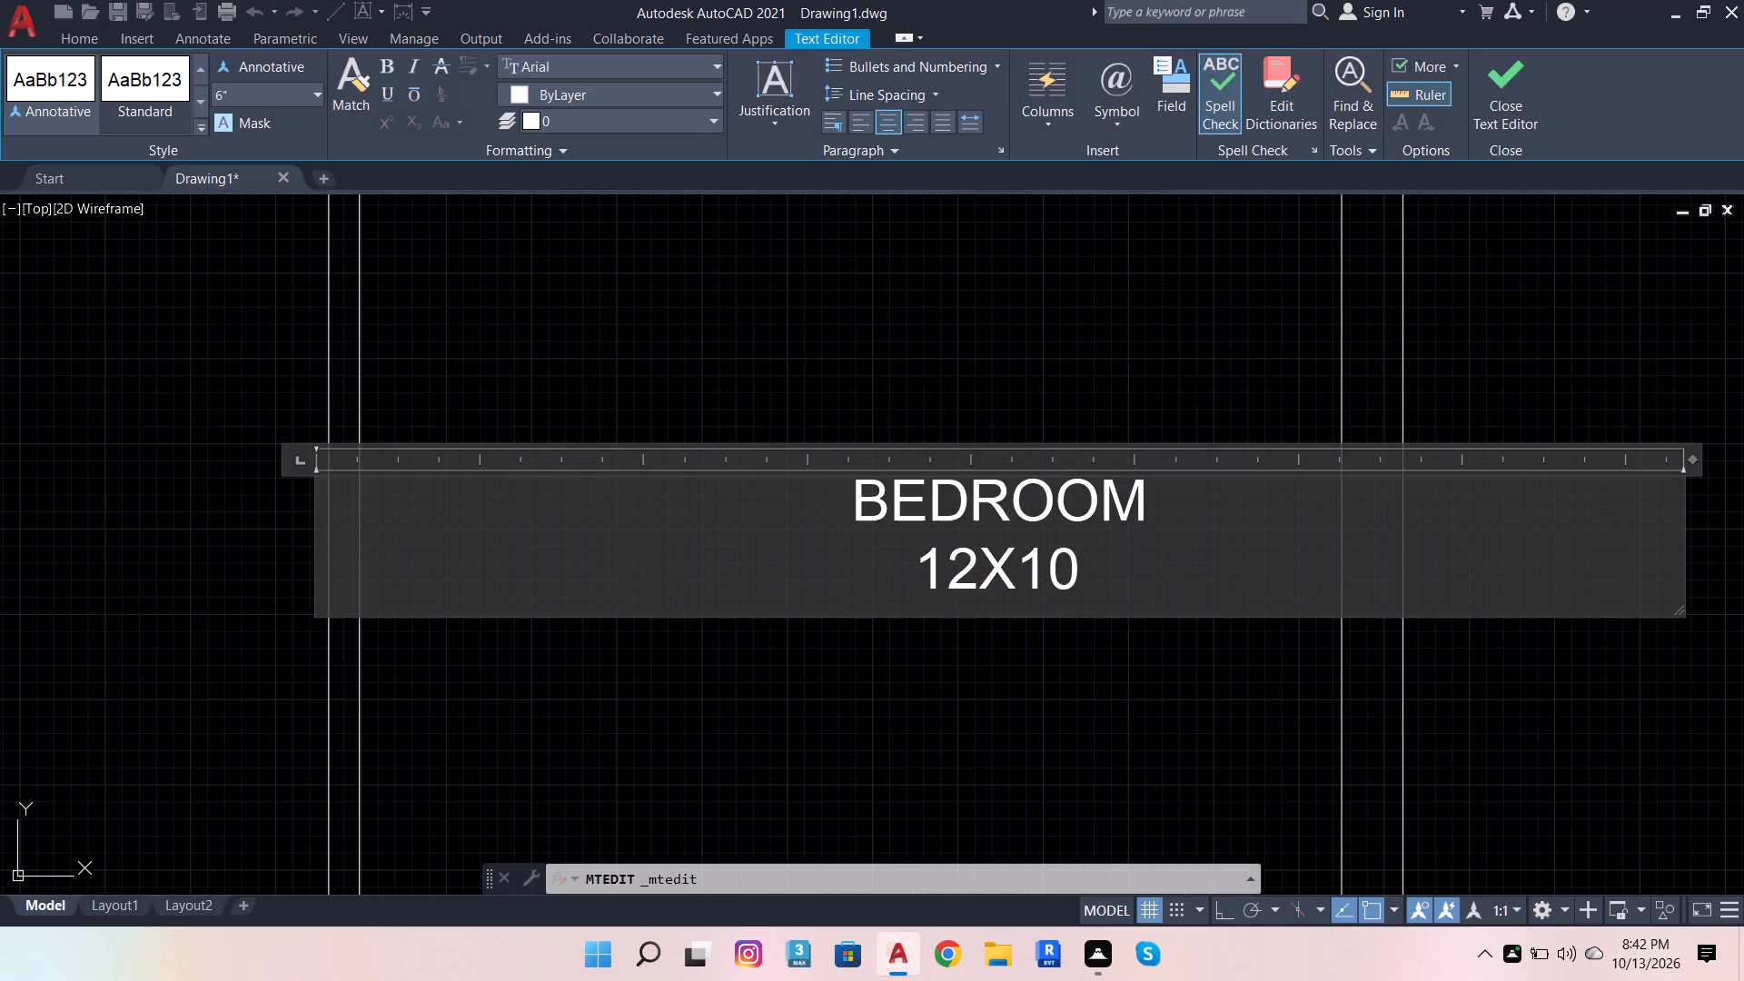
key(apostrophe)
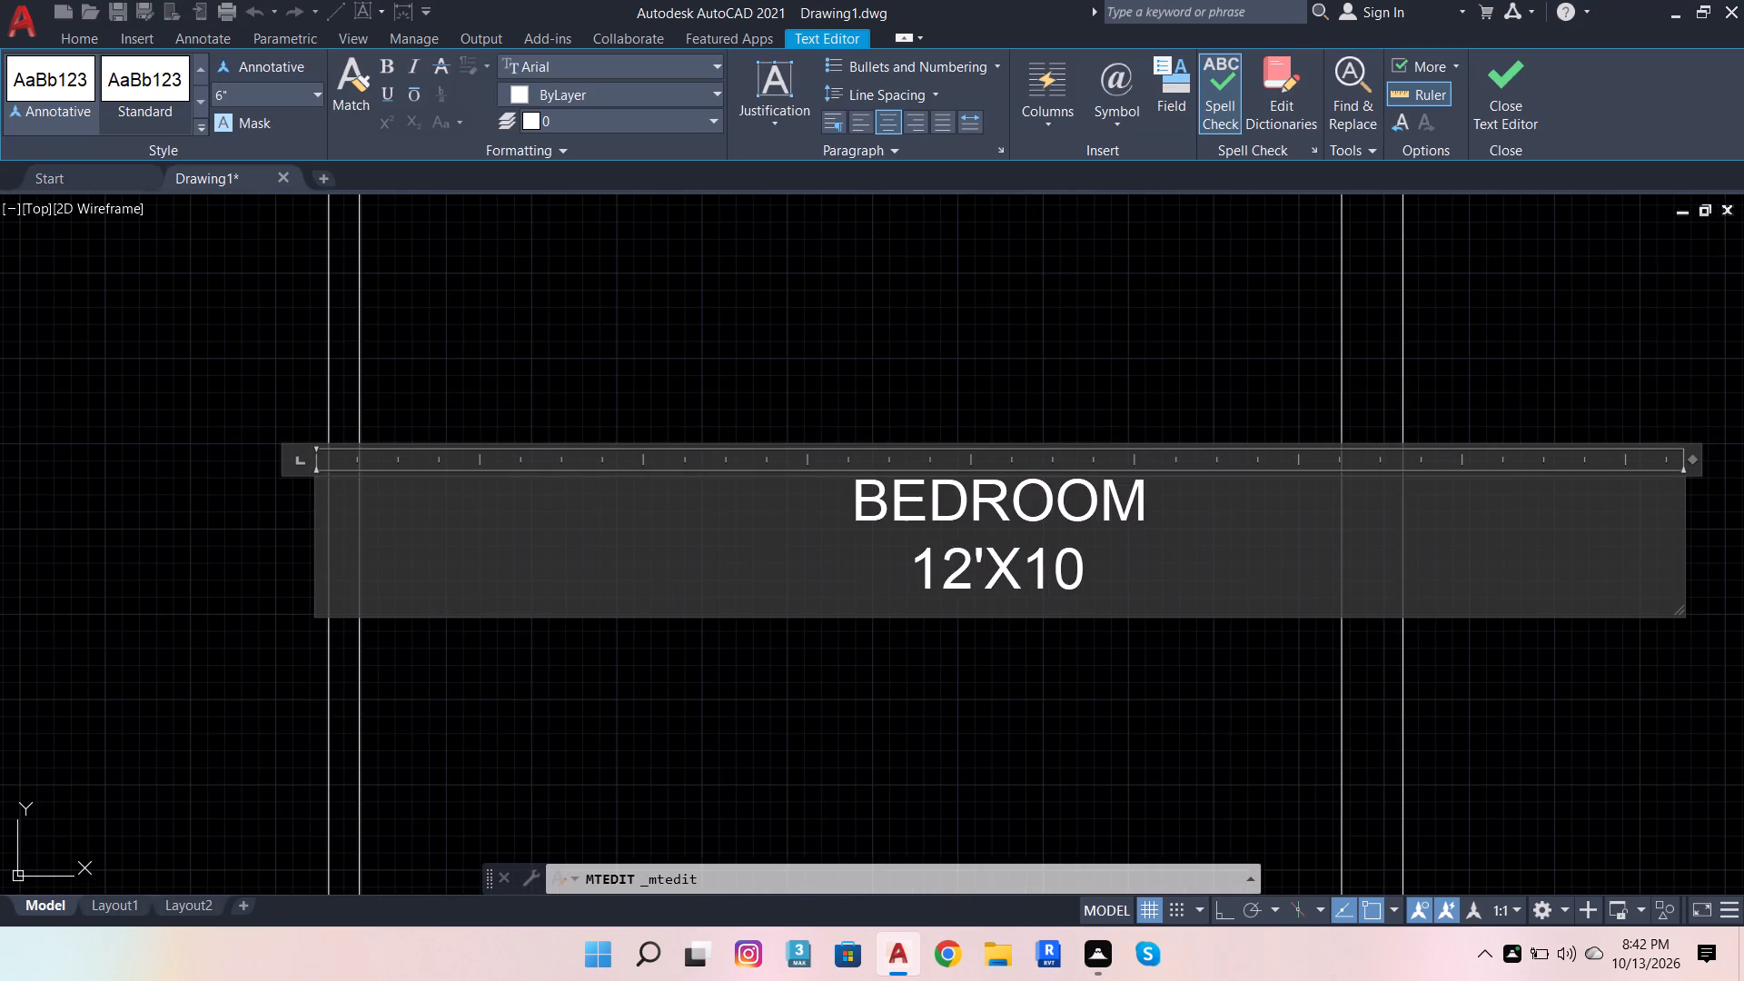
click(1089, 572)
key(apostrophe)
scroll(1087, 573, down, 3)
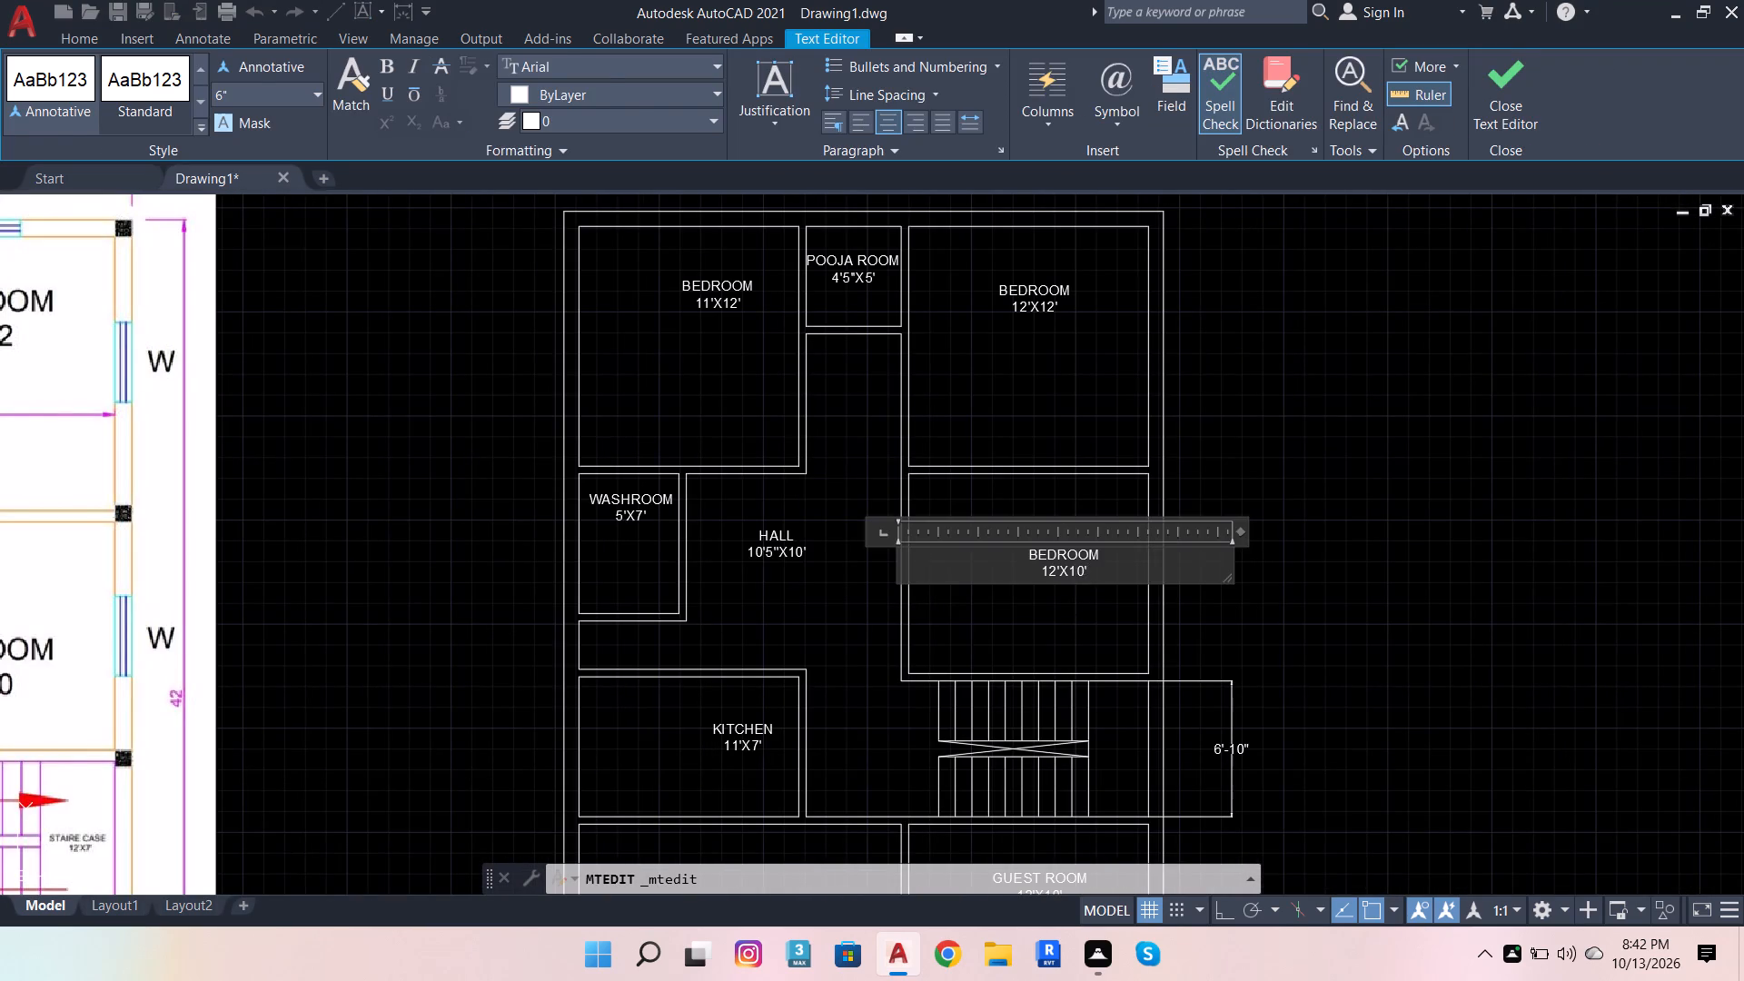
click(1060, 618)
Offset the kitchen's left and bottom inner wall lines 2'2" into the room for the counter edges.
scroll(1064, 498, down, 2)
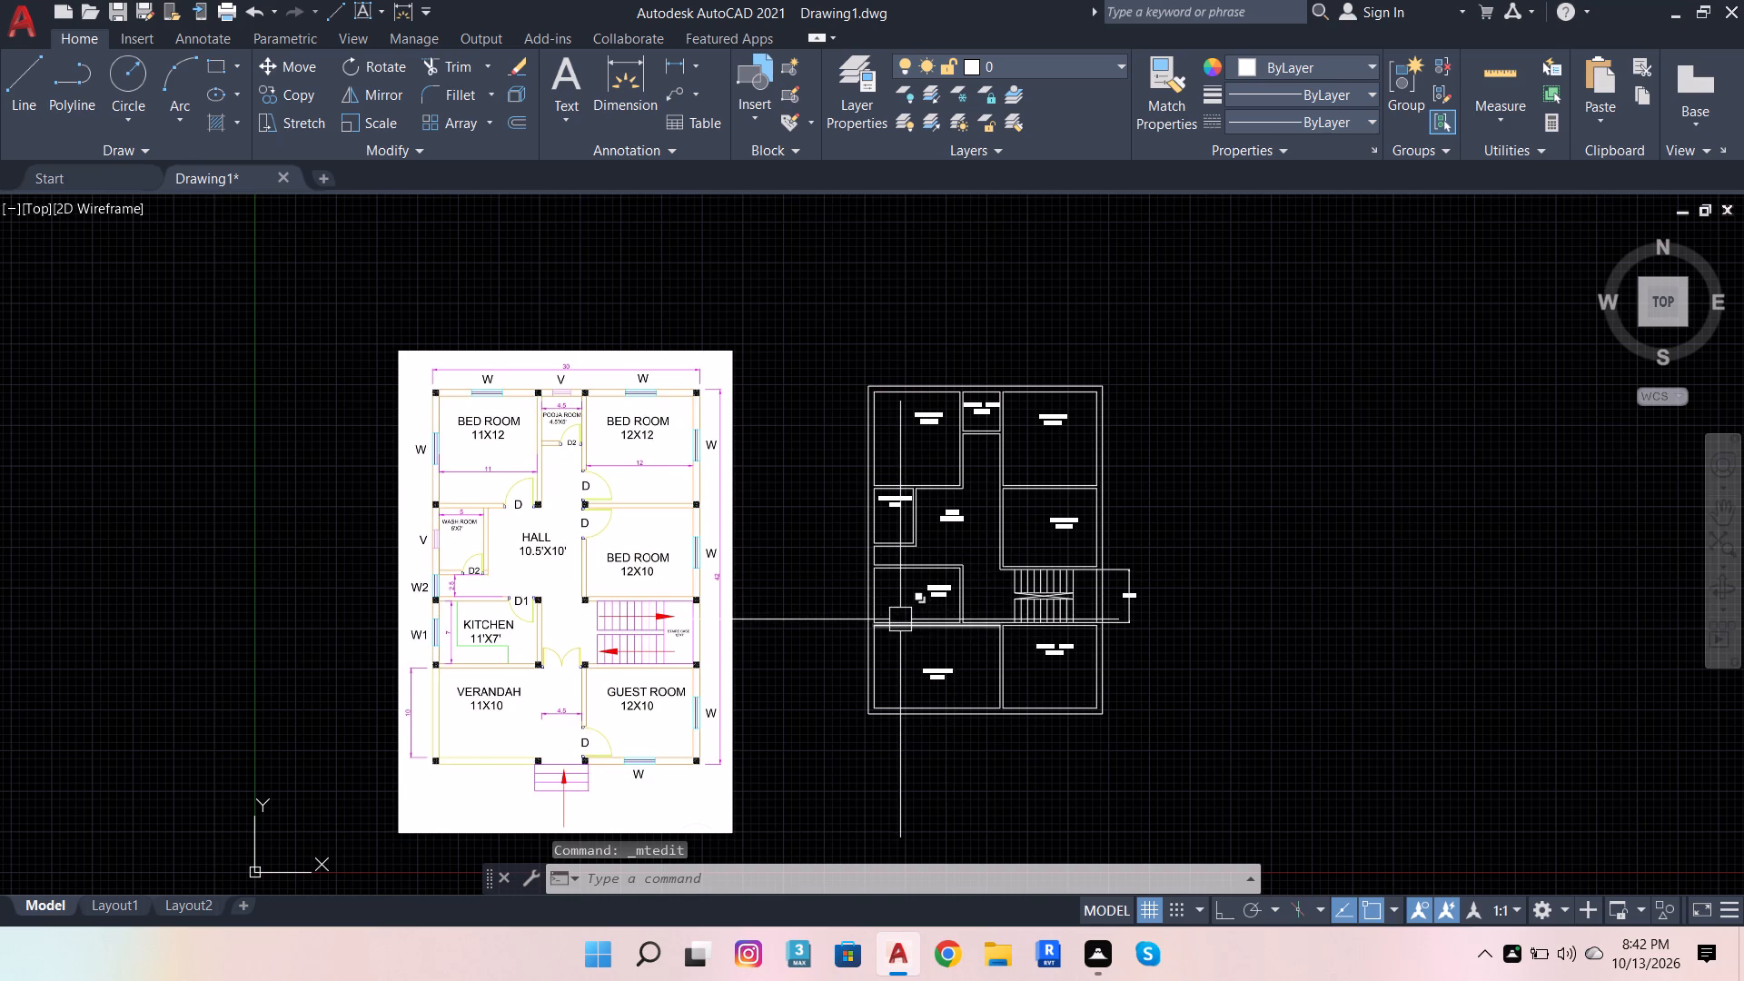
scroll(892, 588, up, 3)
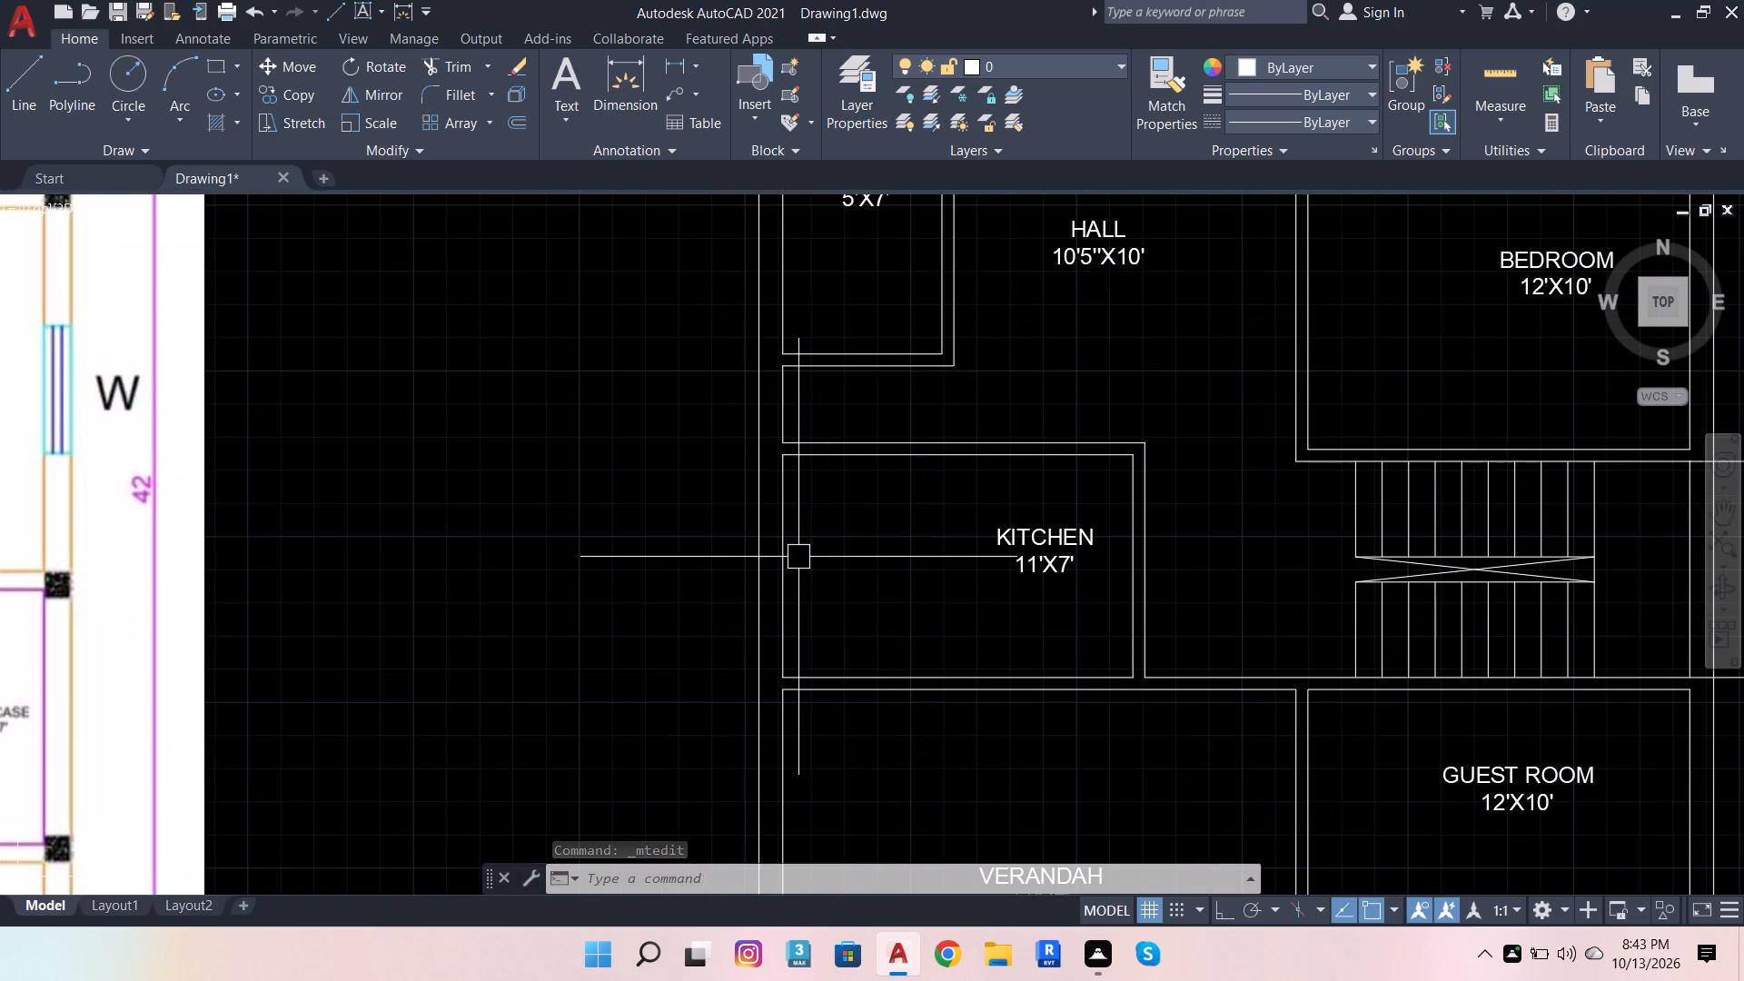
click(783, 557)
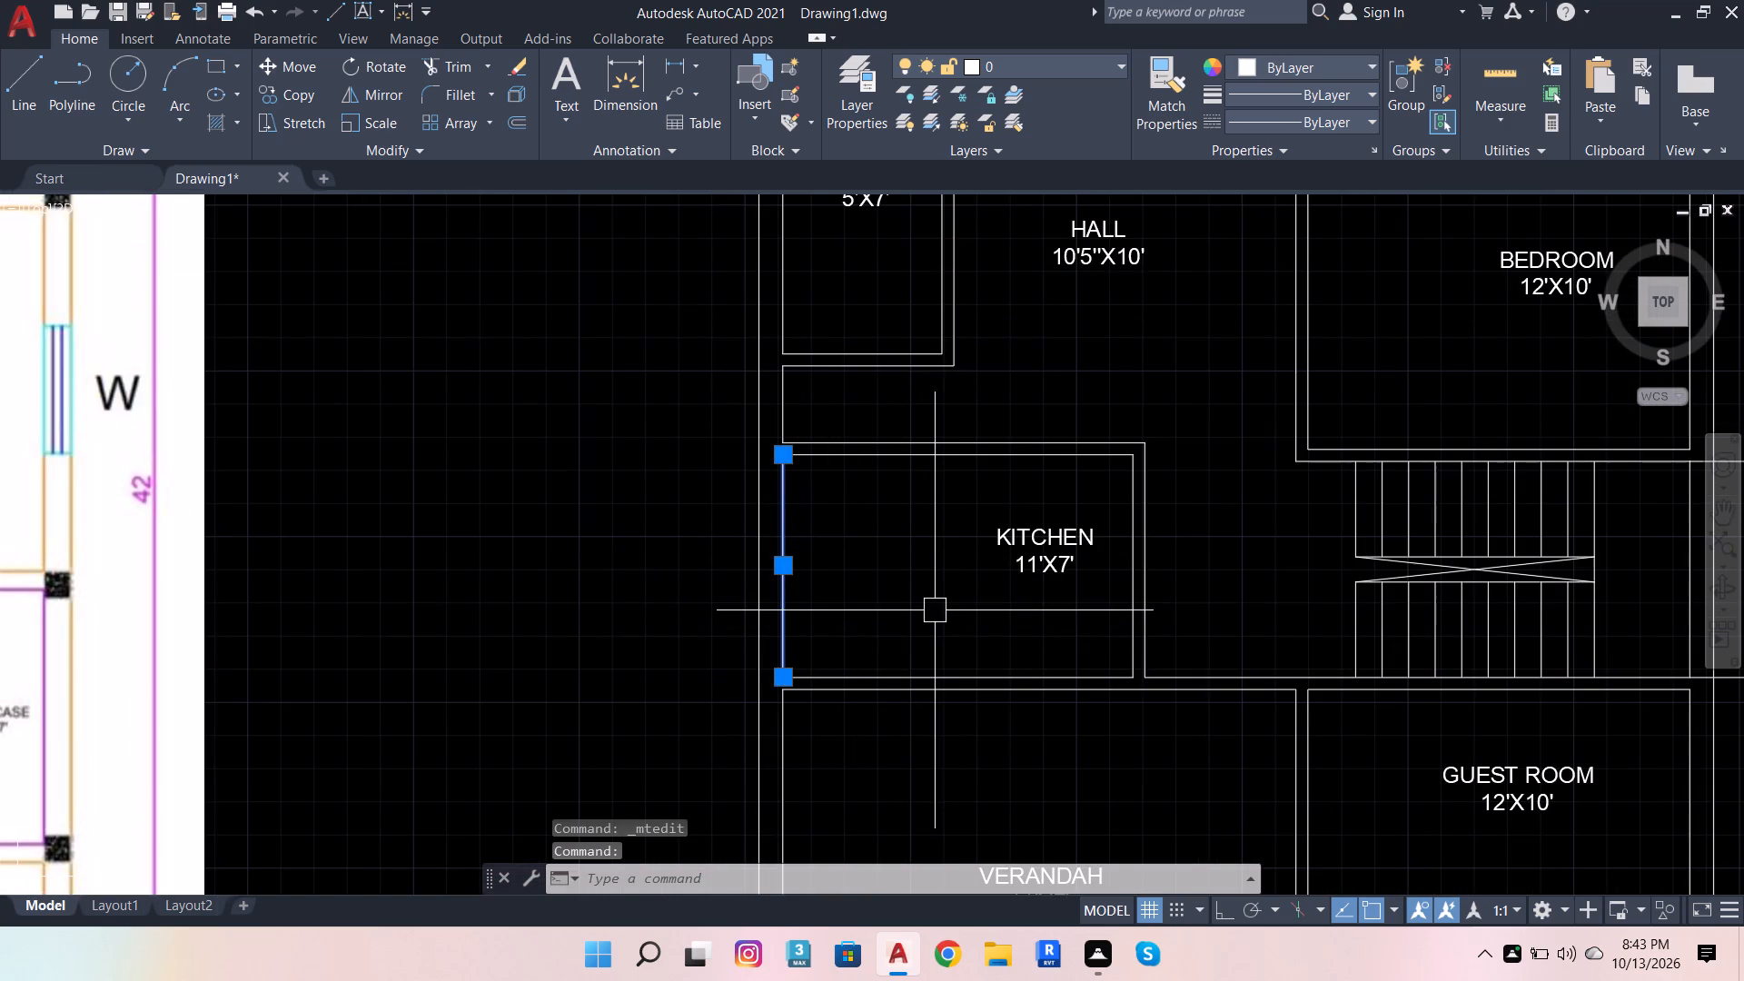
key(o)
key(Return)
click(776, 667)
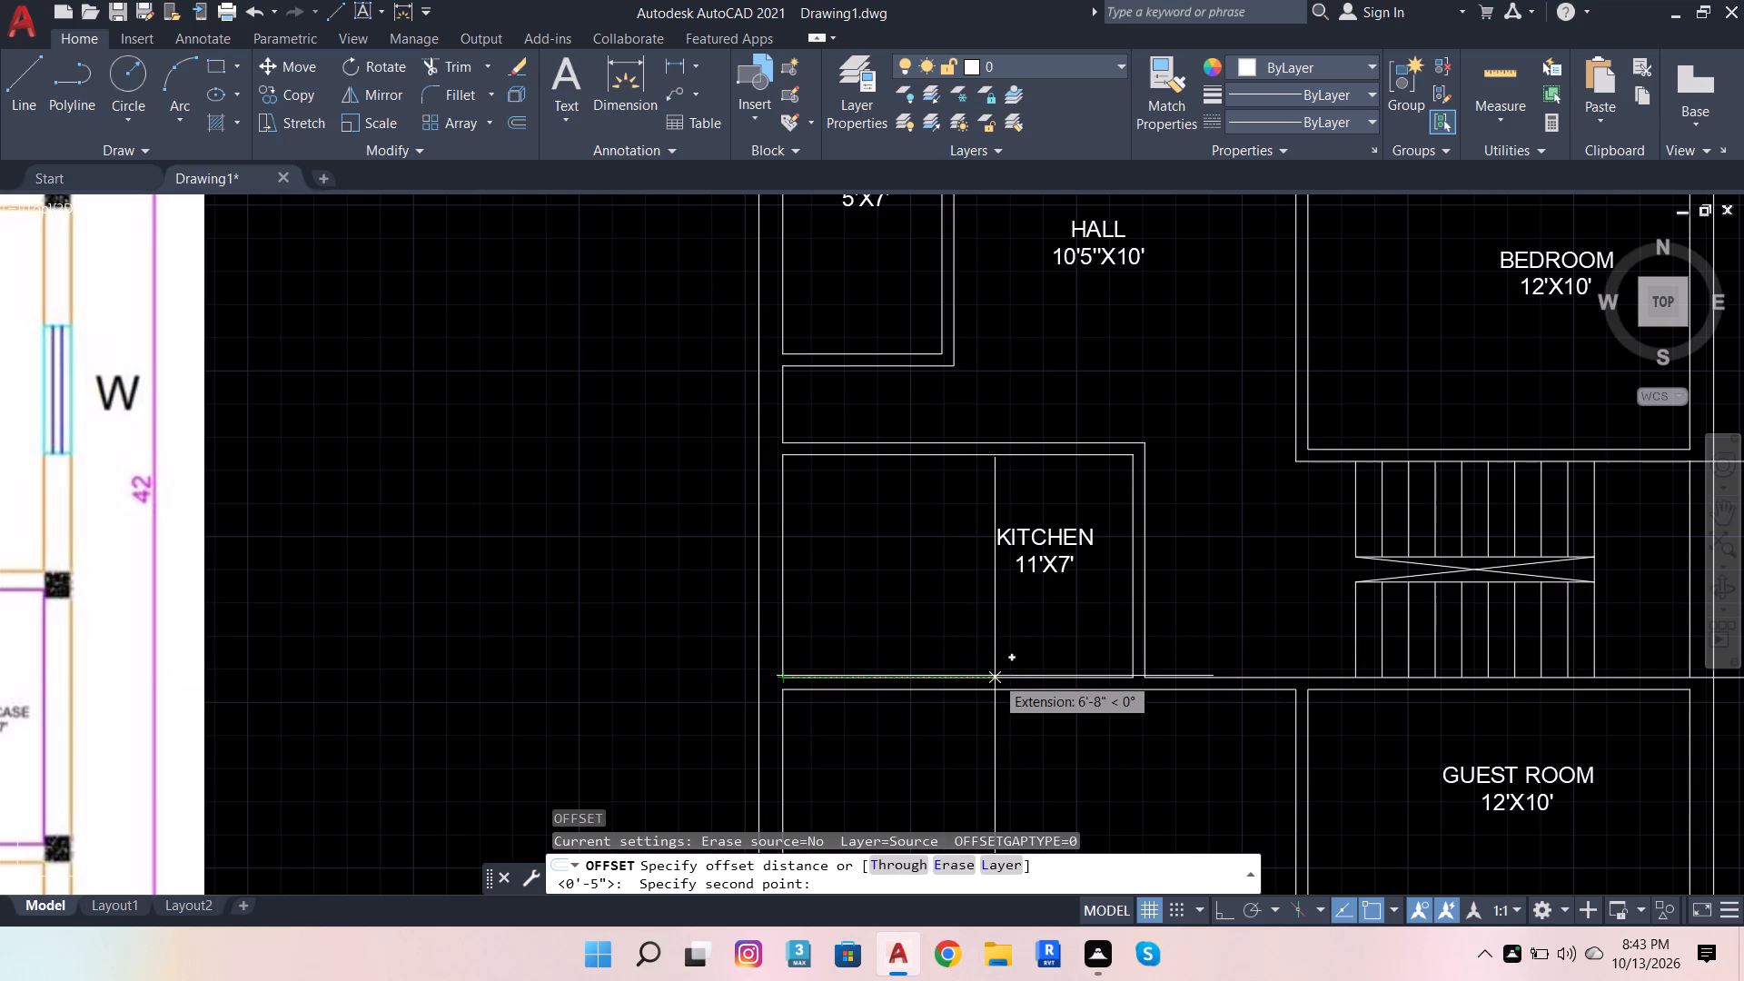
click(1216, 913)
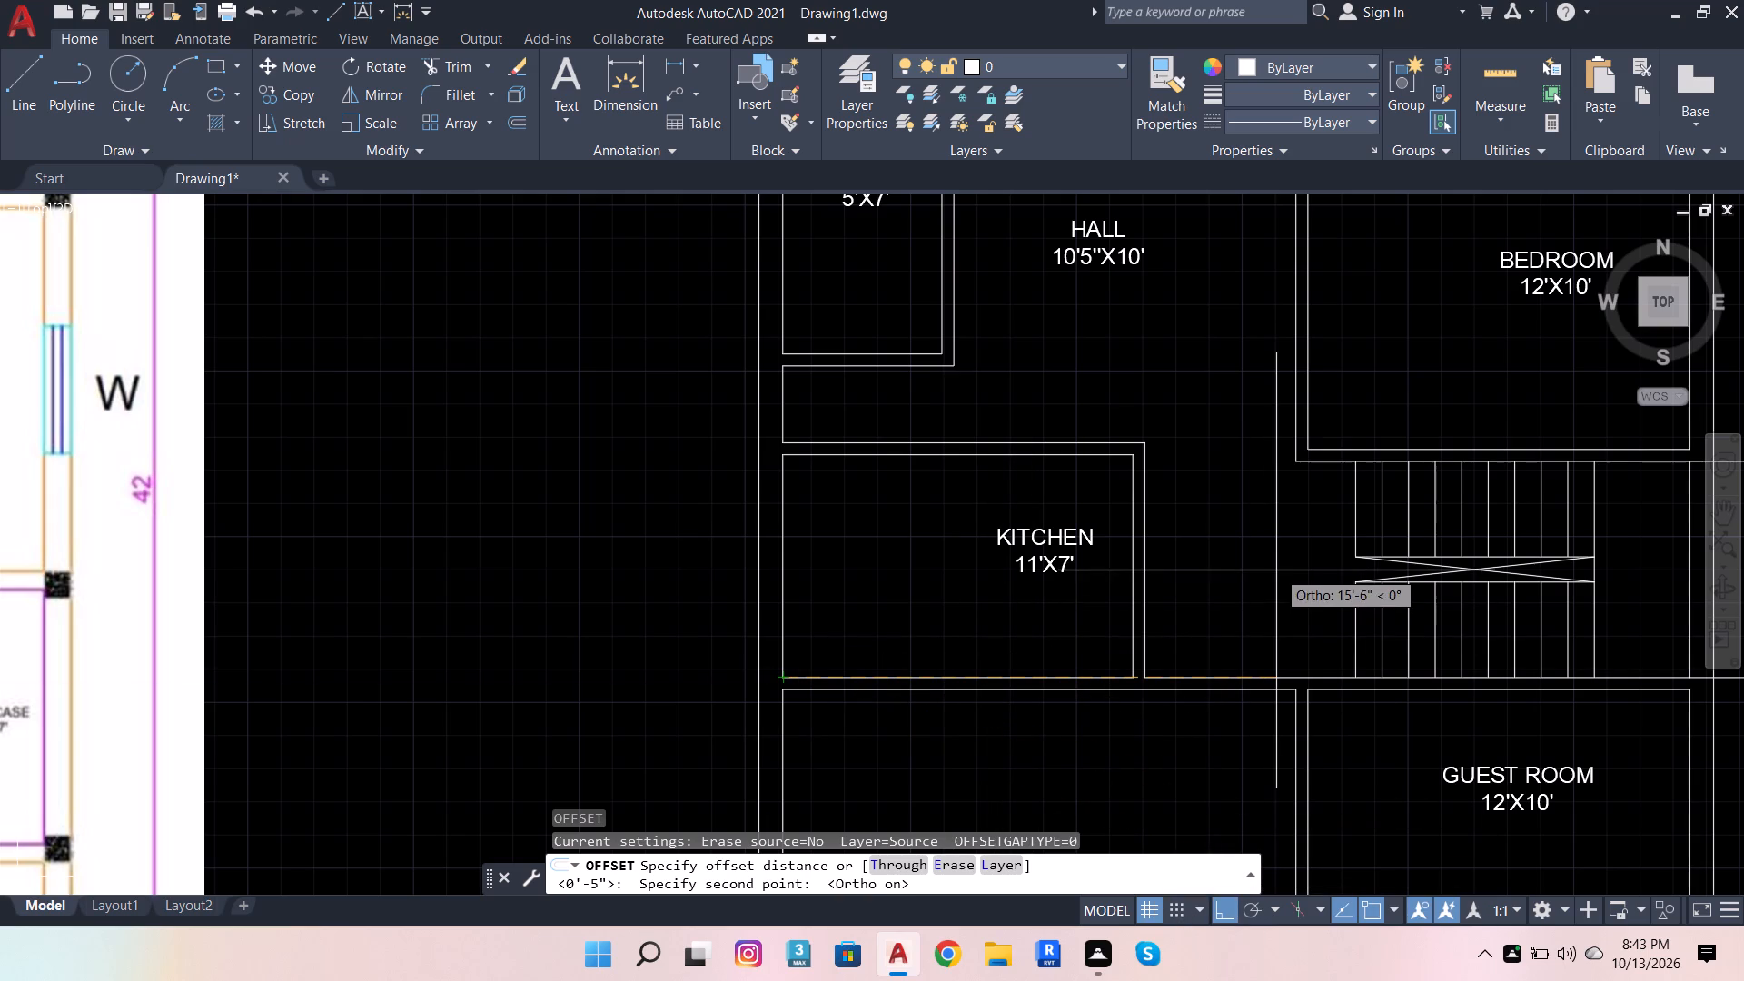
text(2'2)
key(Return)
click(1276, 570)
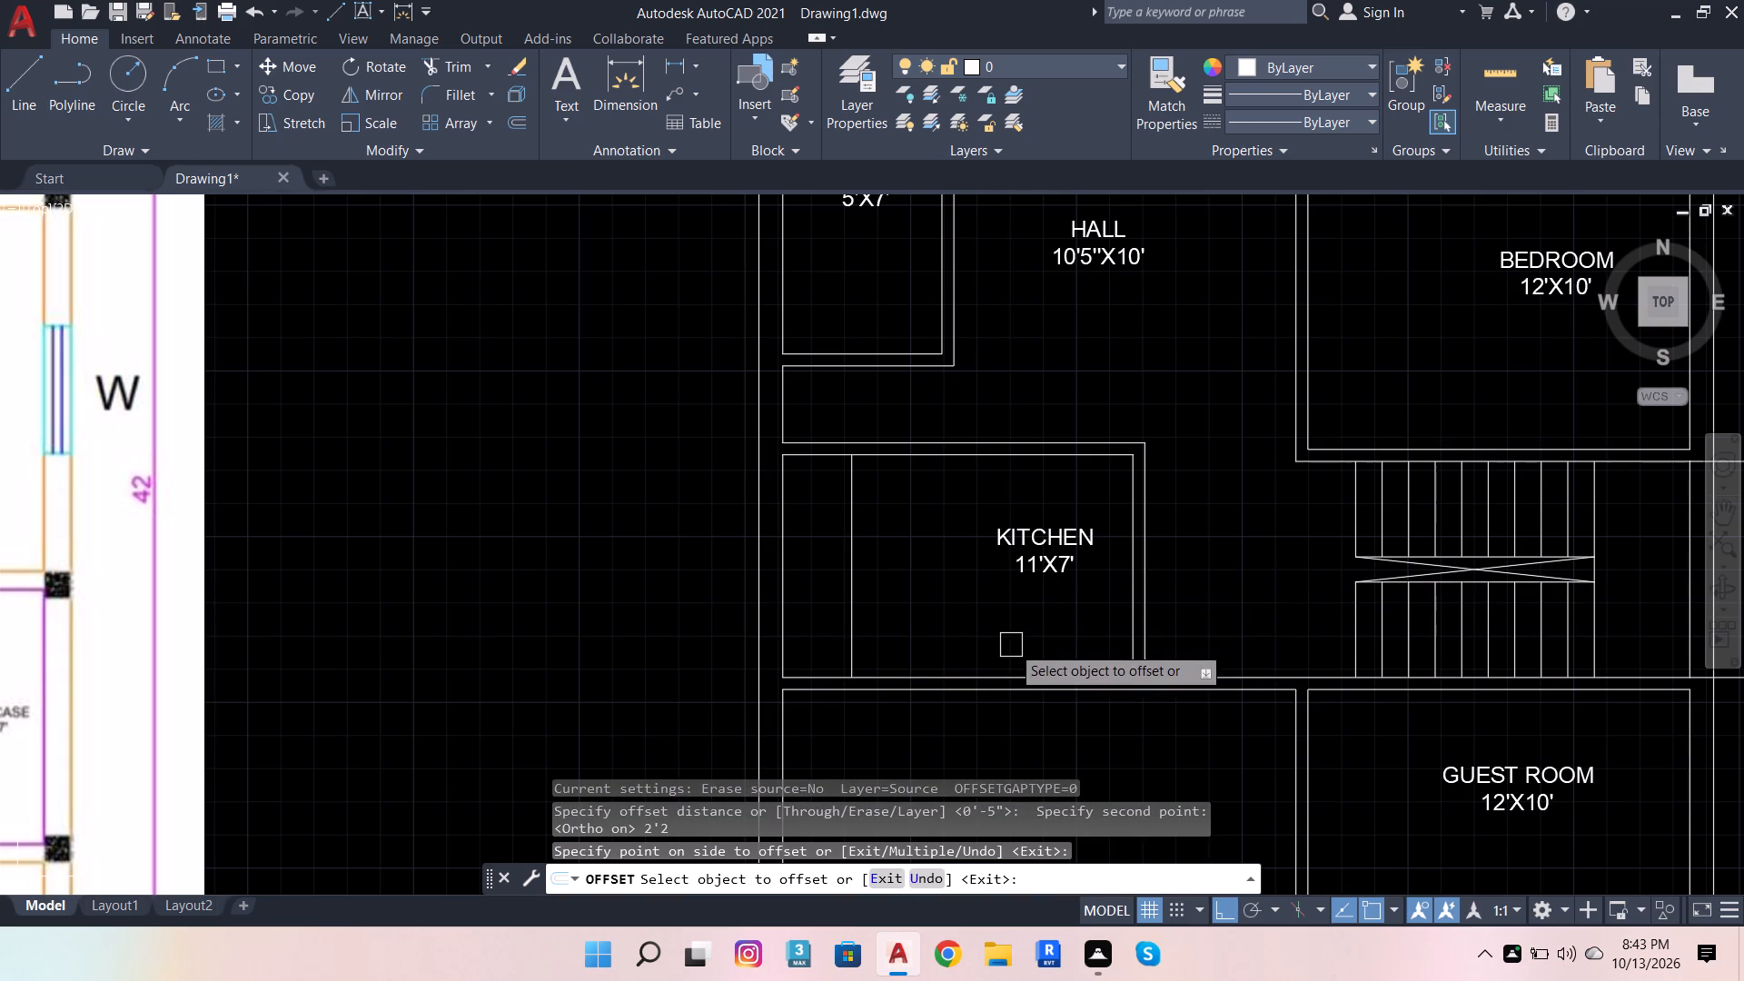
click(1011, 672)
click(993, 615)
Trim the overhanging ends of the two counter lines in the kitchen's lower-left corner to form an L-shaped counter.
scroll(997, 665, down, 2)
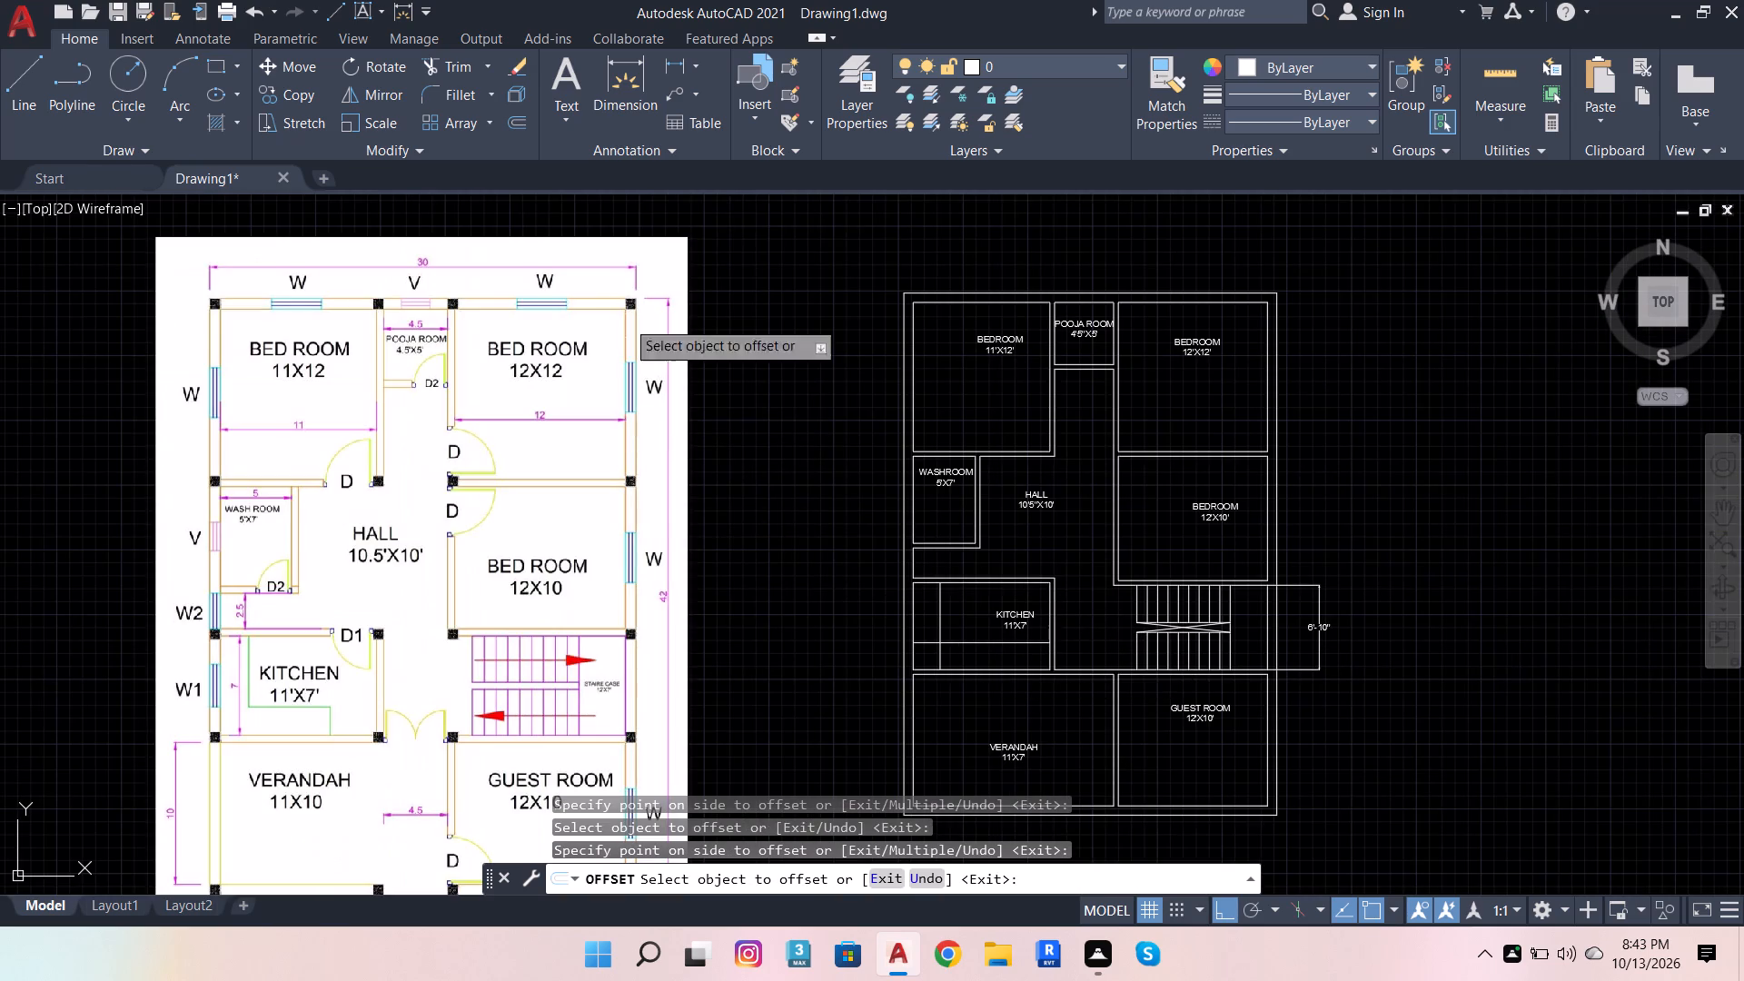
click(463, 61)
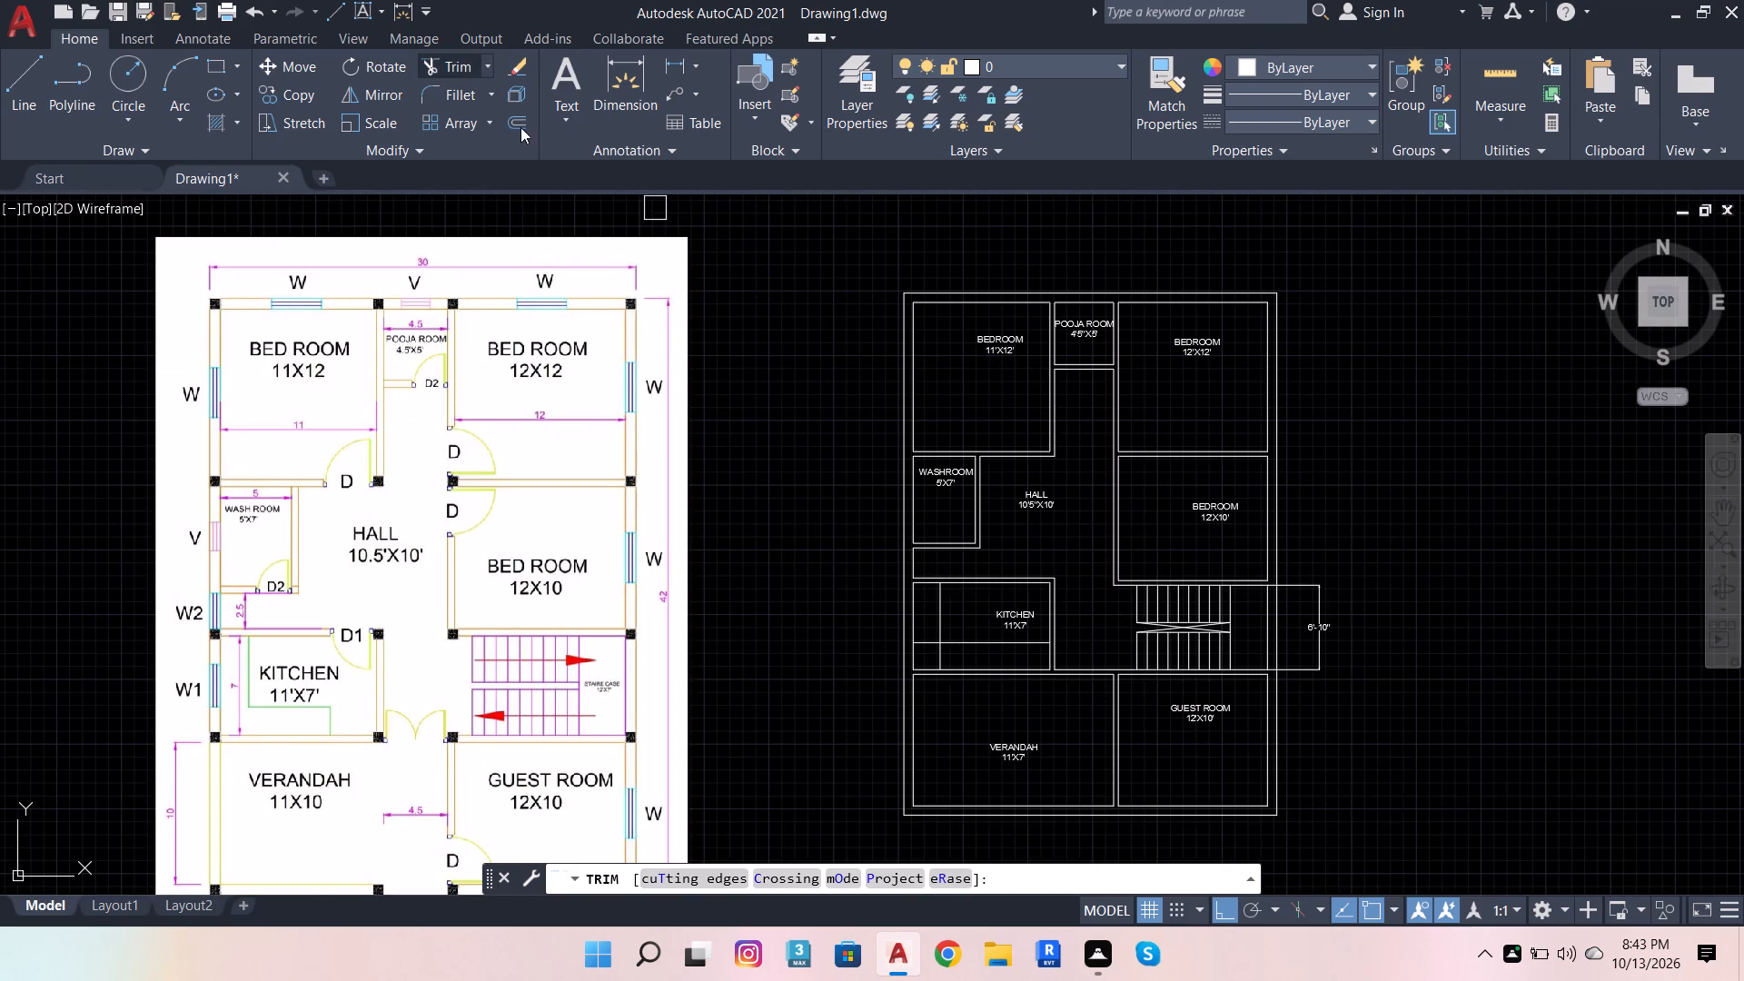
scroll(980, 660, up, 3)
click(788, 584)
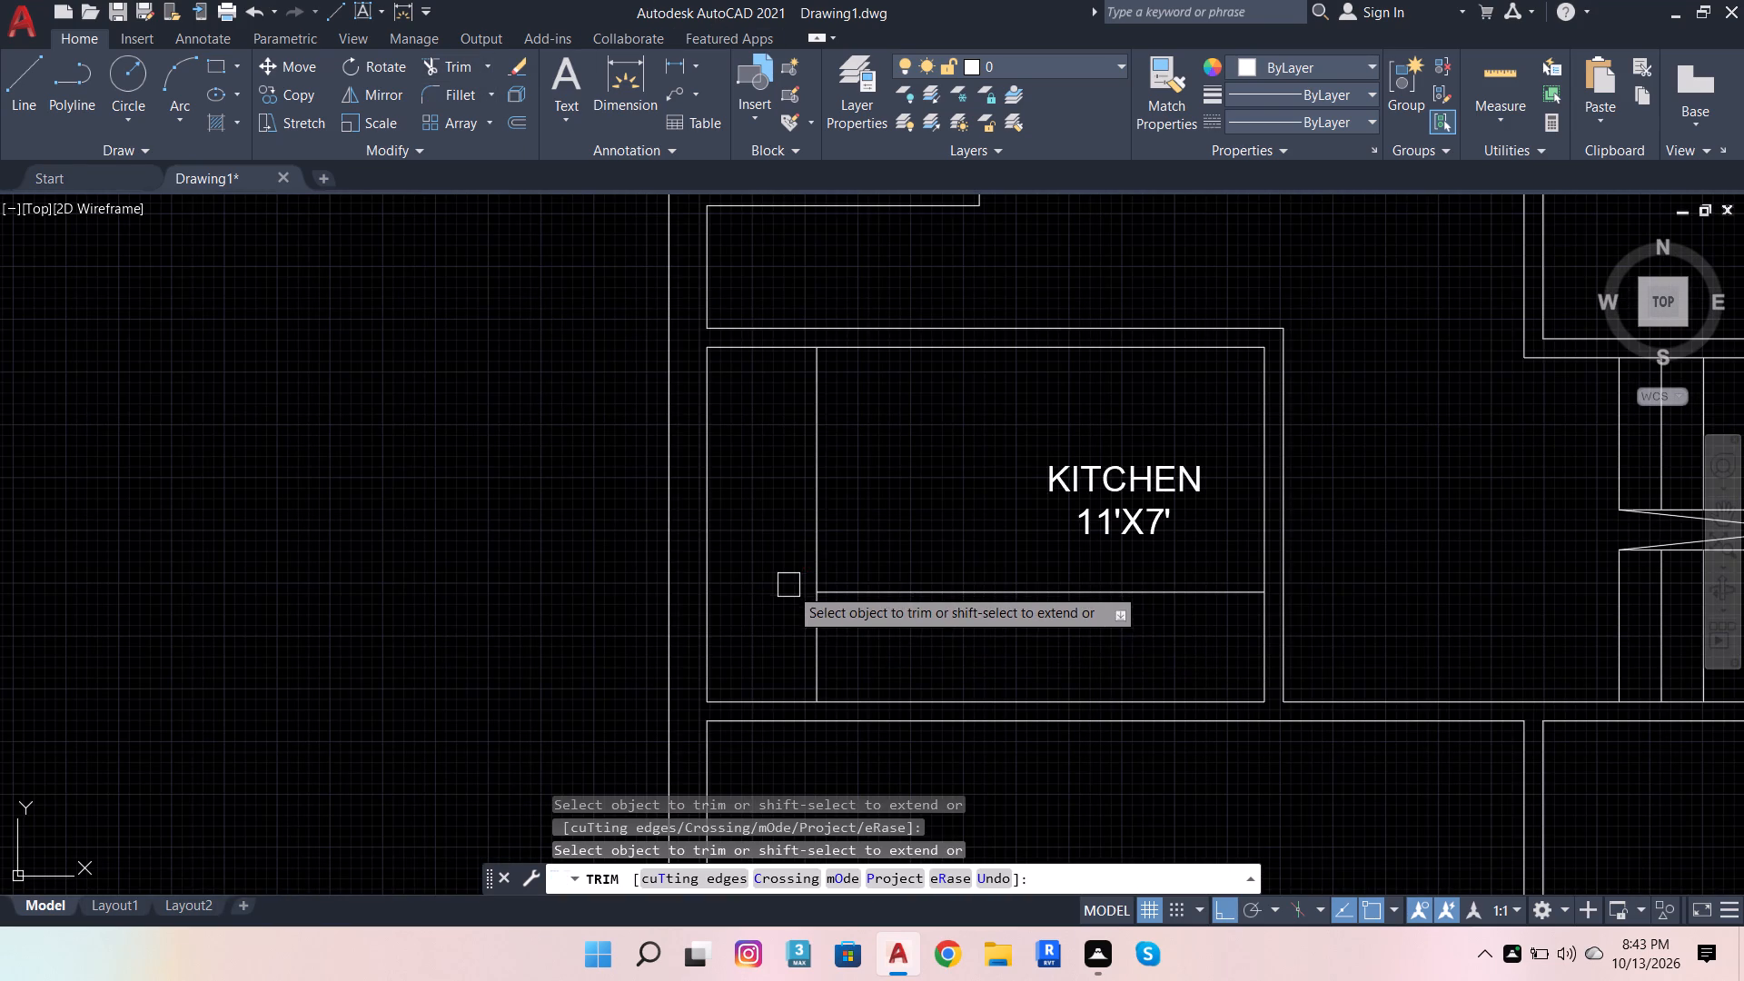
click(809, 618)
scroll(985, 606, down, 4)
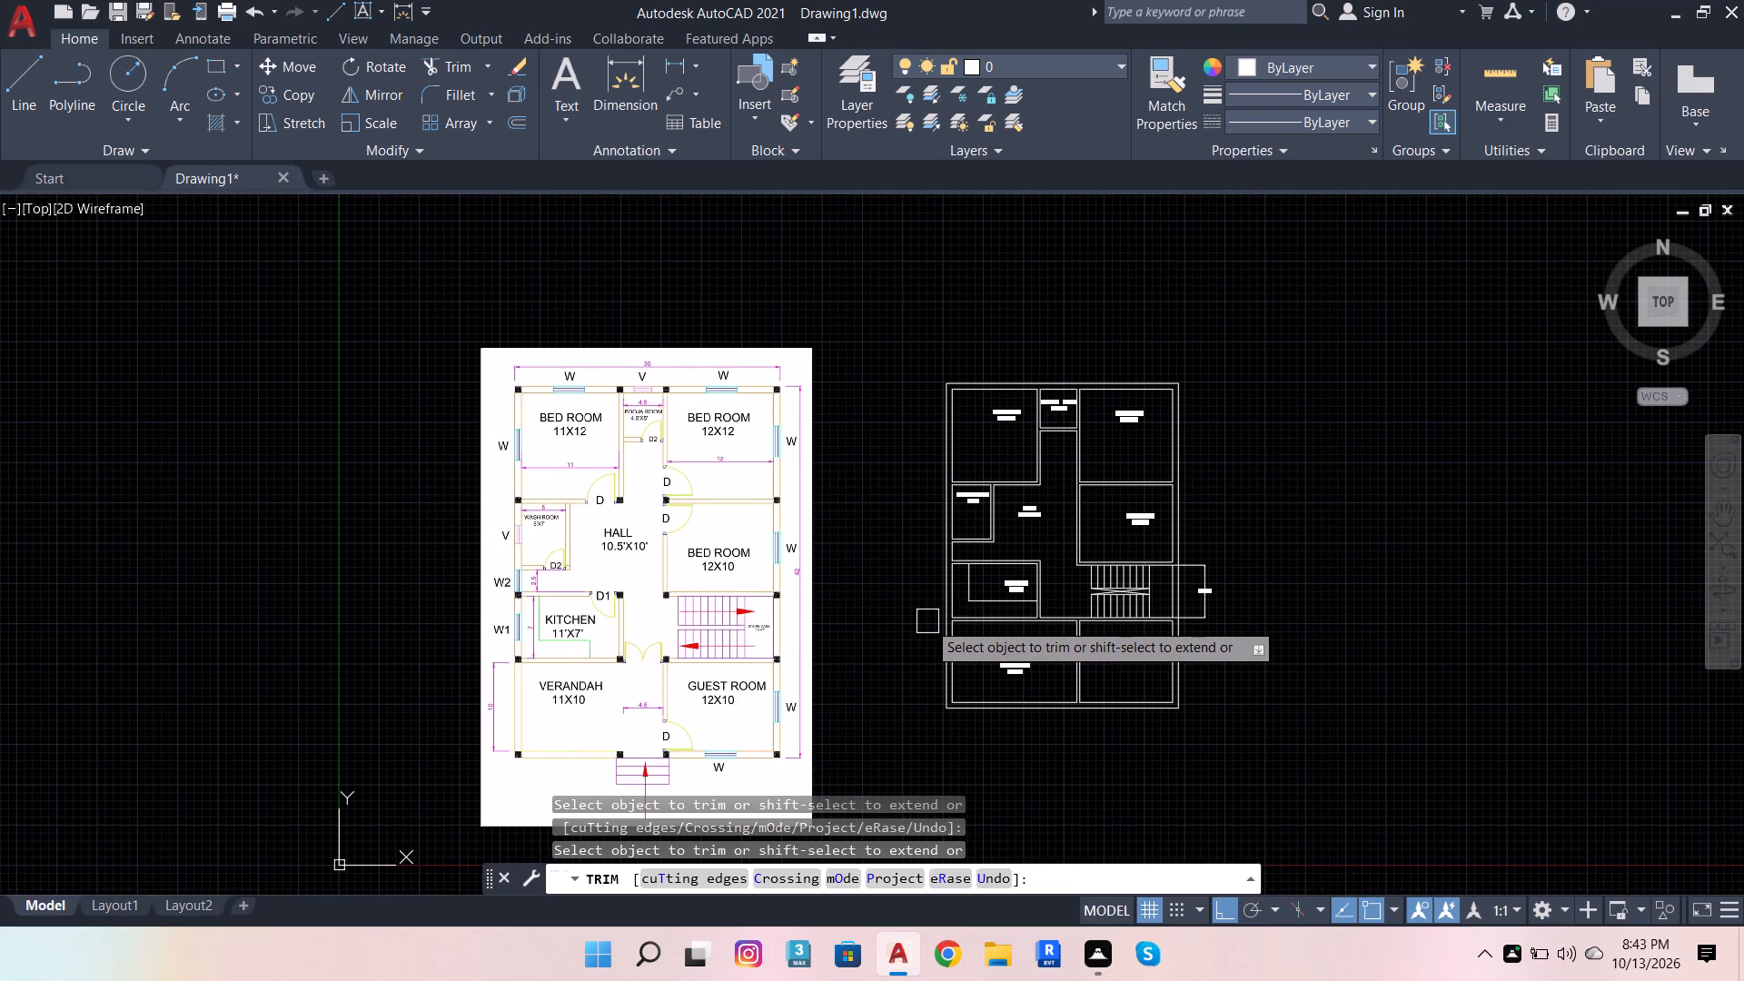
scroll(1021, 644, up, 2)
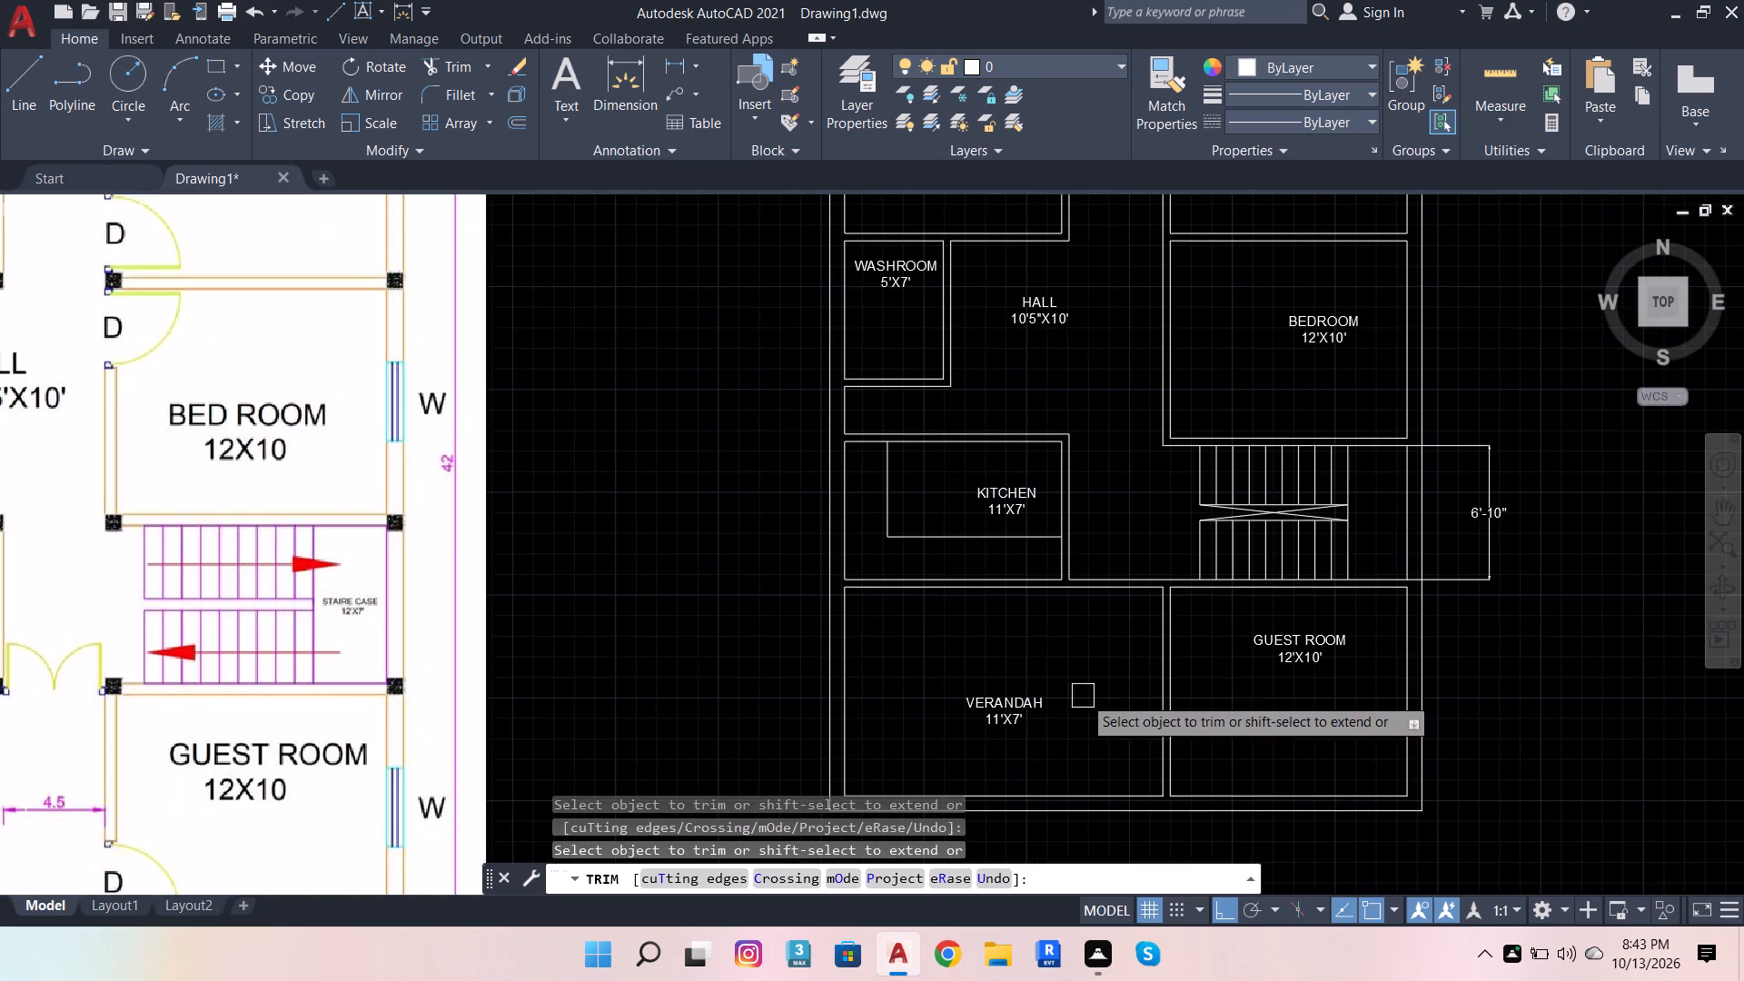
scroll(1229, 612, down, 1)
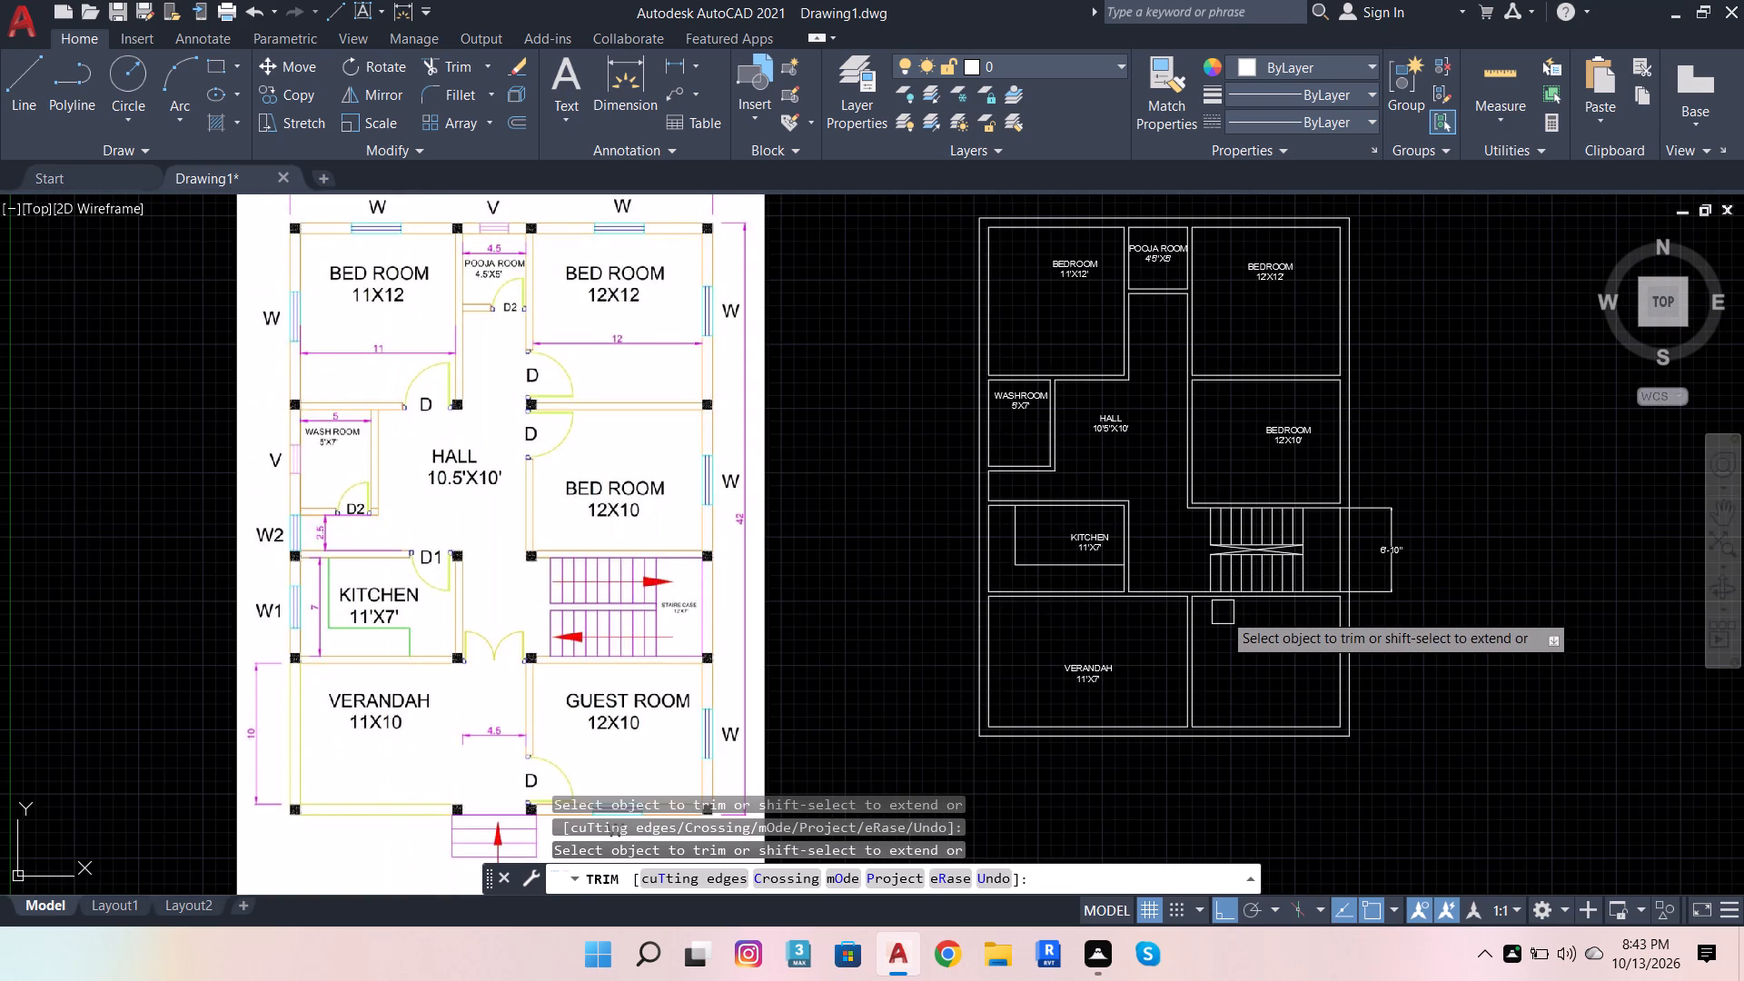
key(Escape)
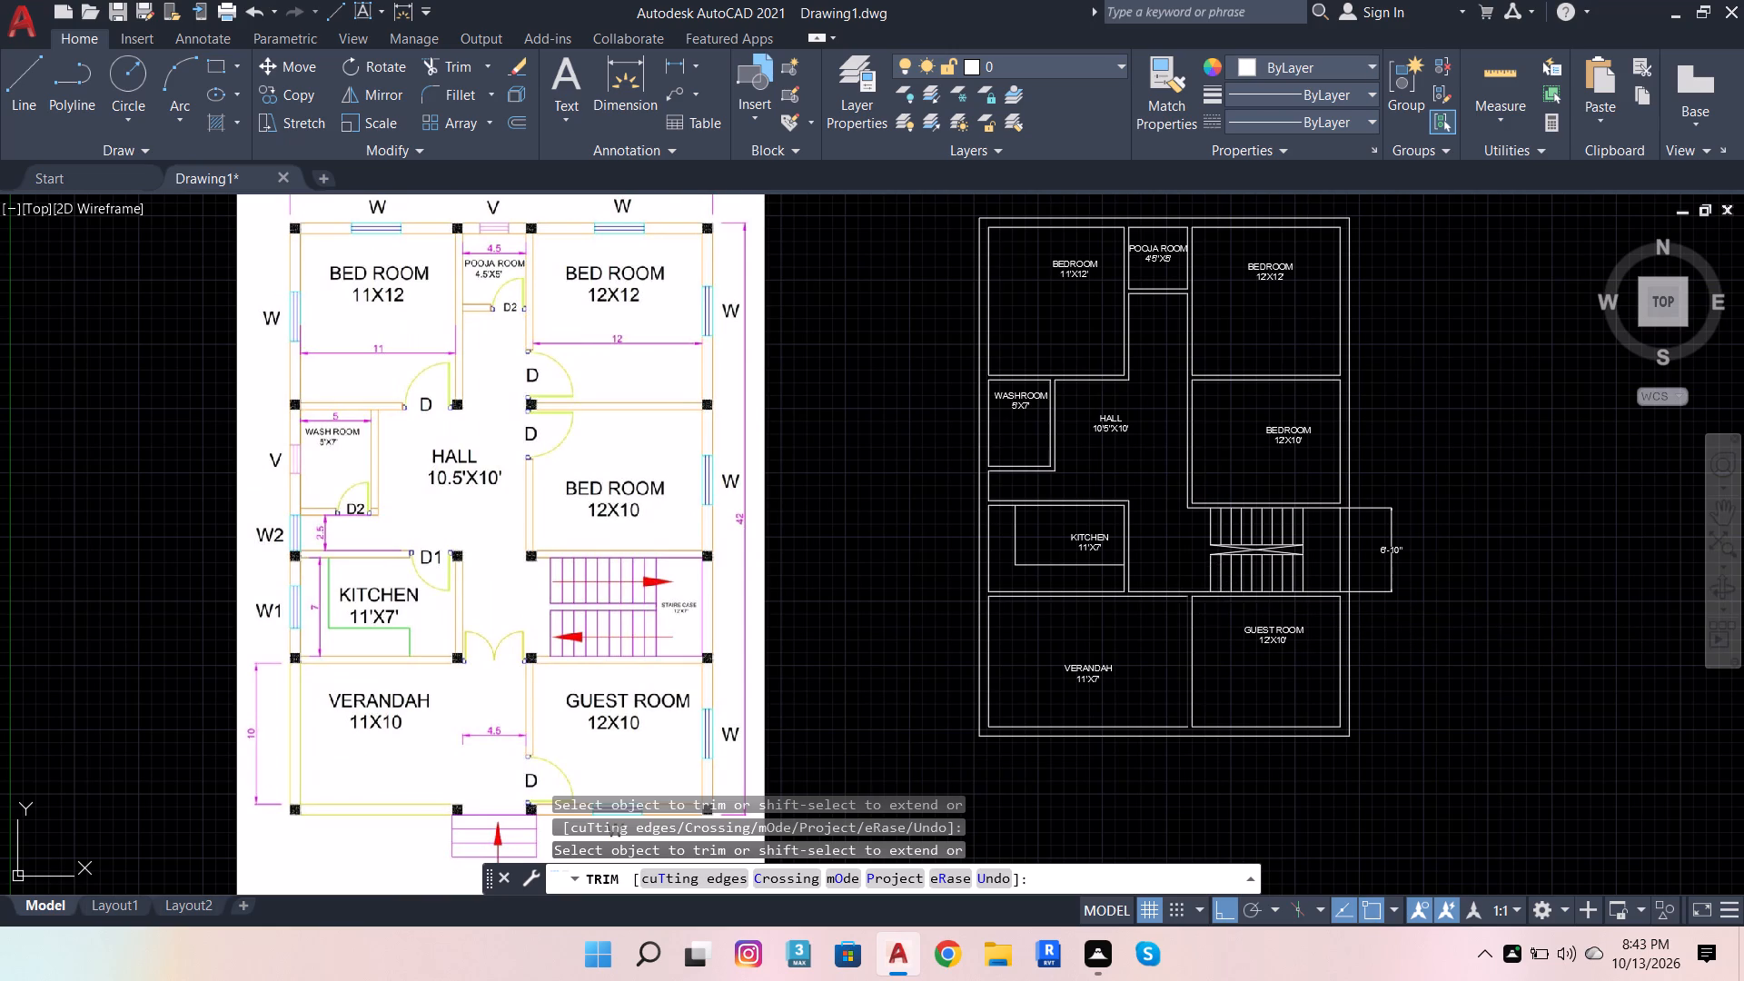
Trim the verandah-side line of the partition between the VERANDAH and GUEST ROOM.
scroll(1191, 588, up, 3)
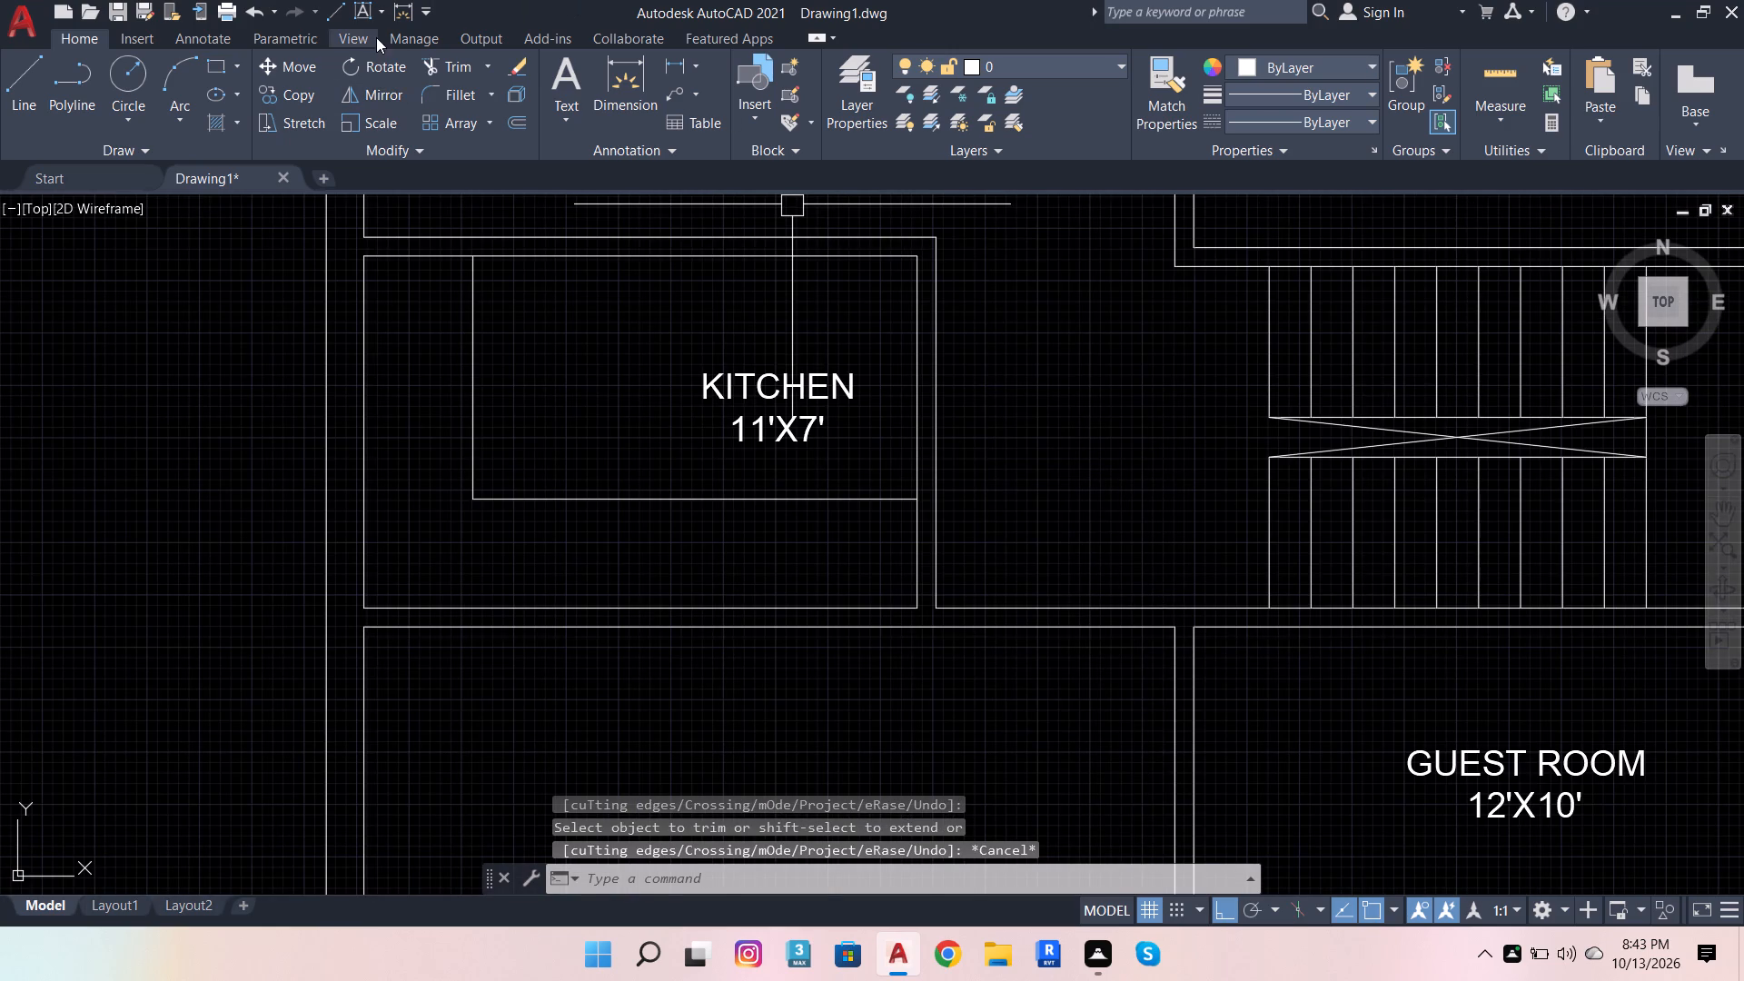
click(460, 79)
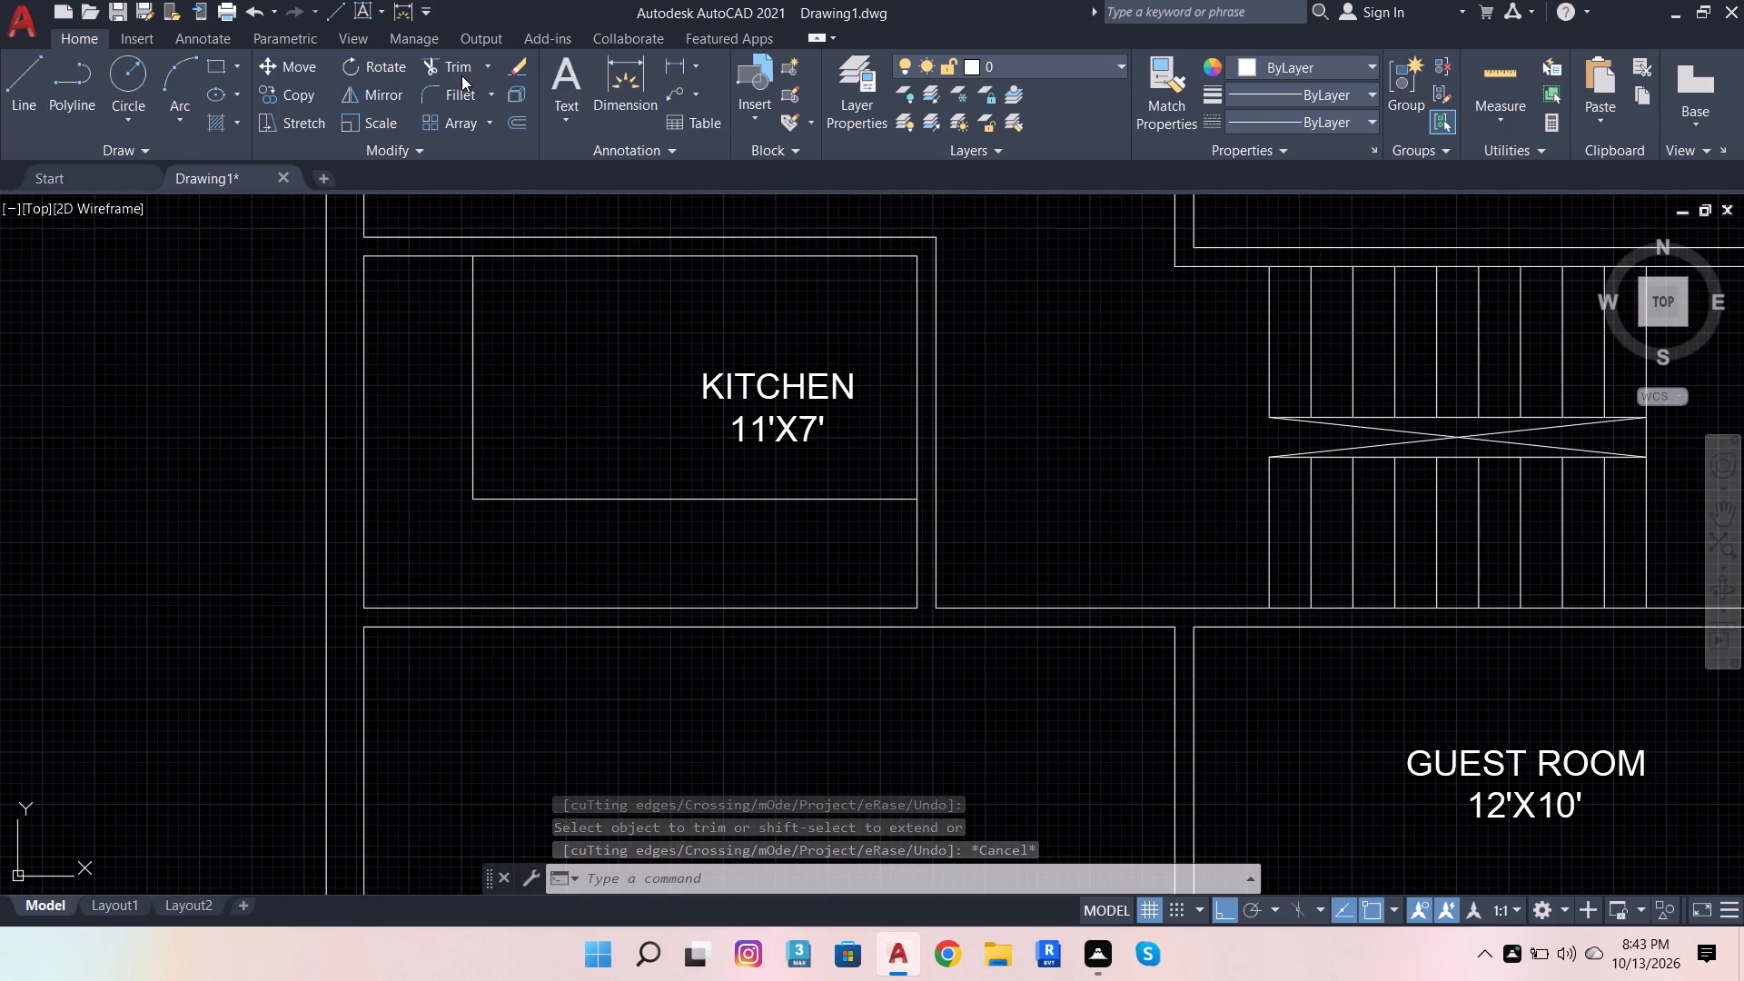
click(465, 65)
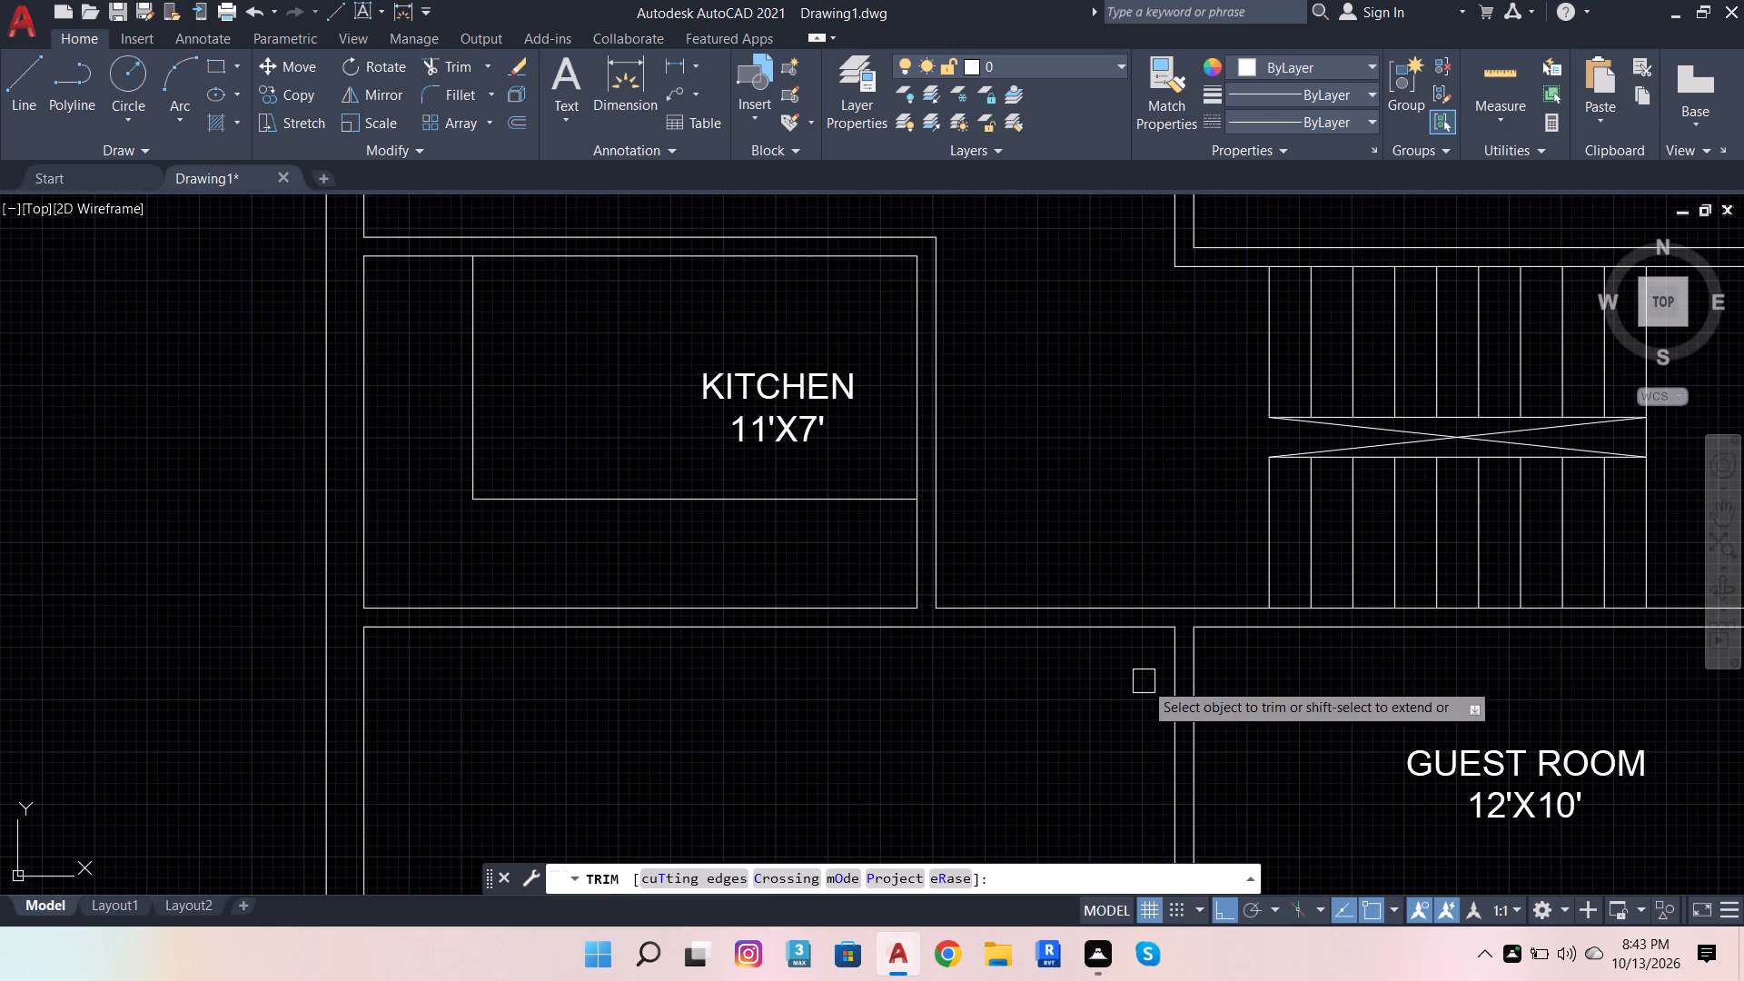
shift+click(1164, 664)
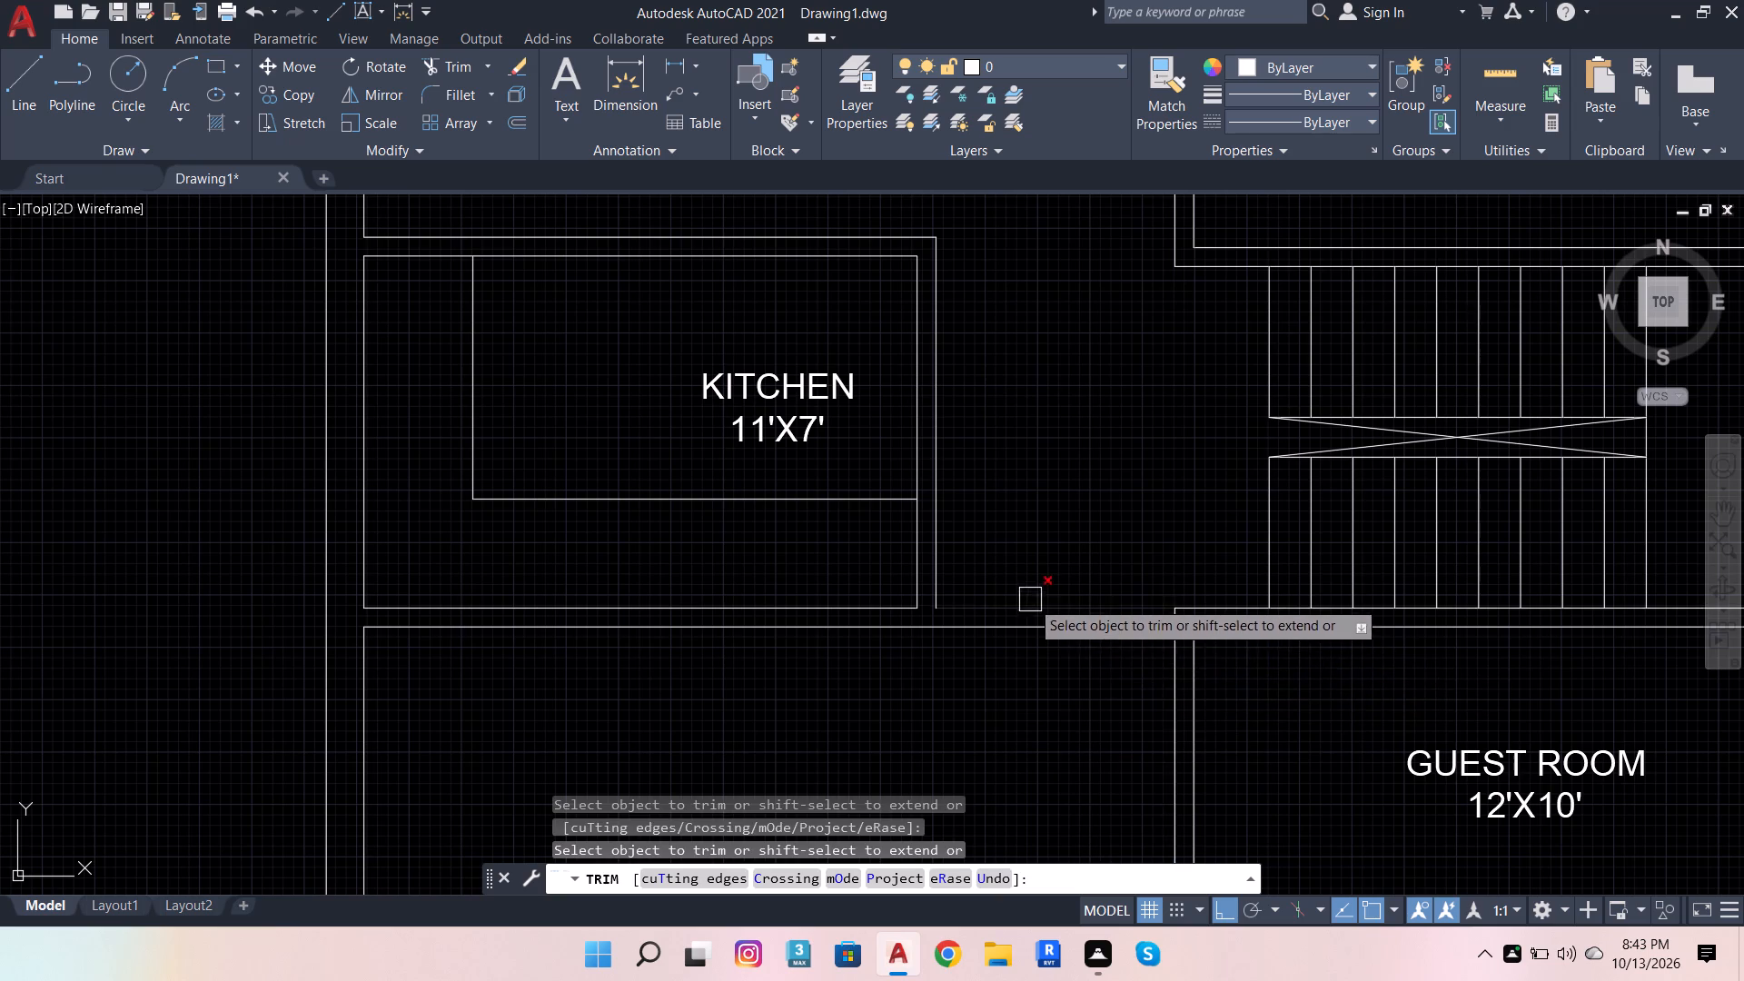
scroll(1086, 560, down, 2)
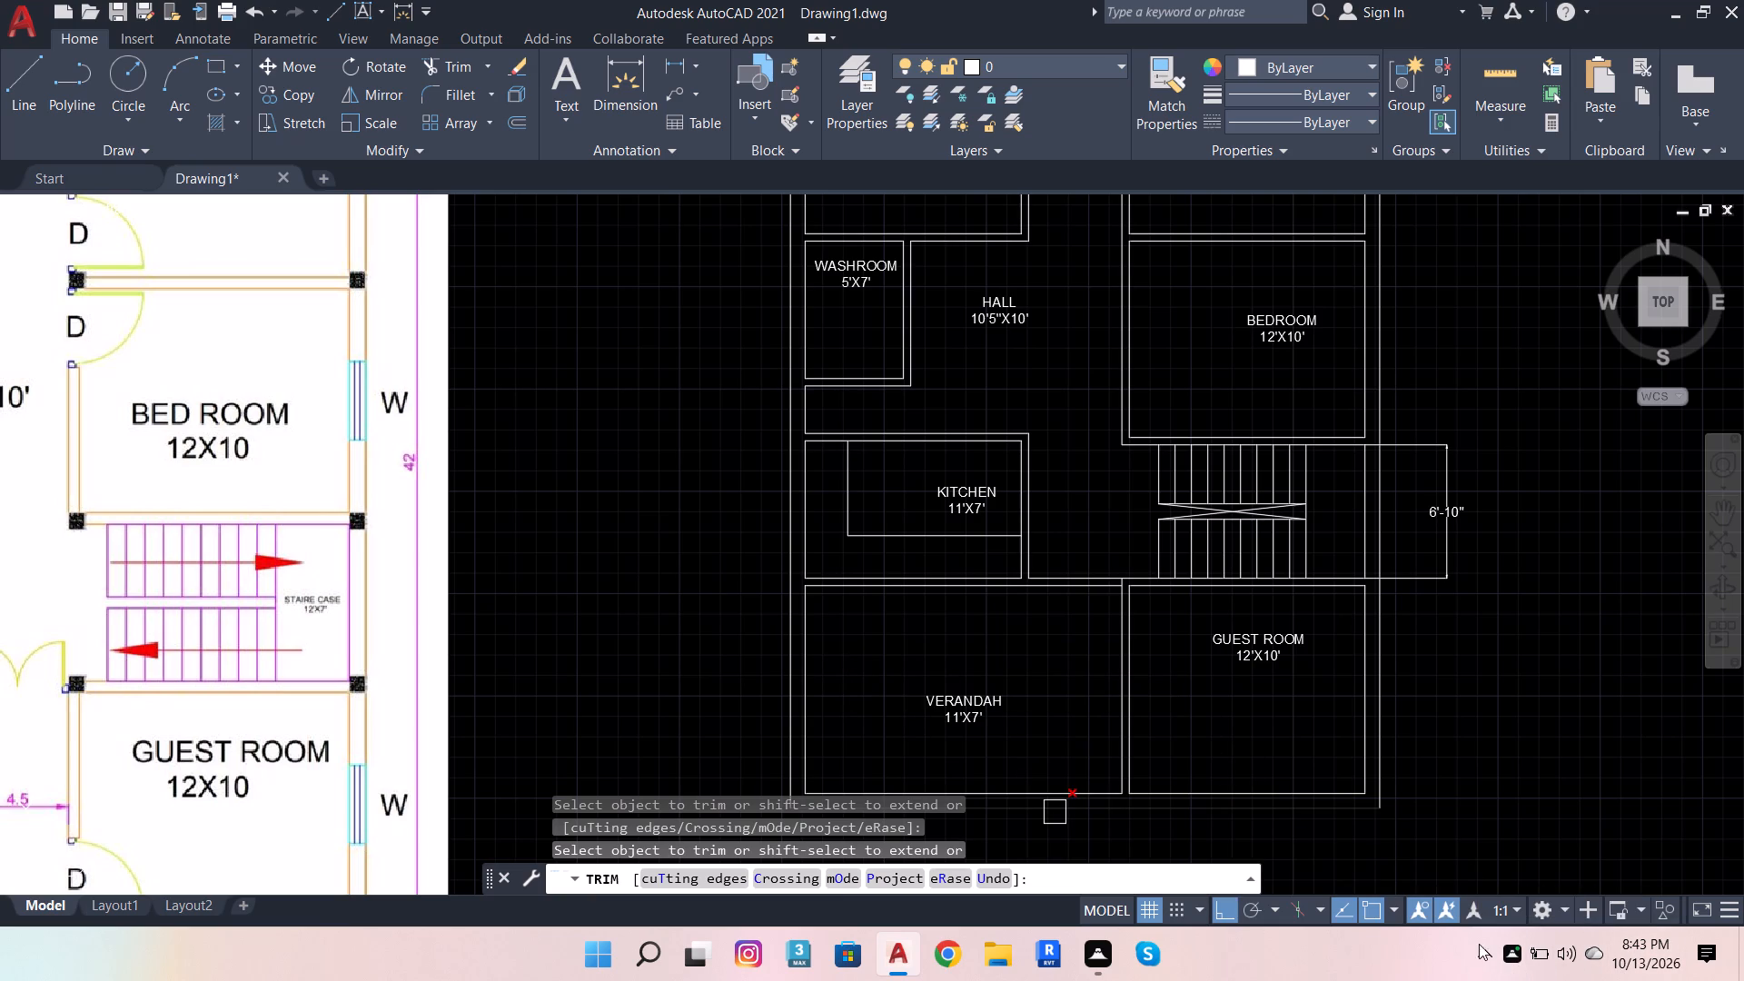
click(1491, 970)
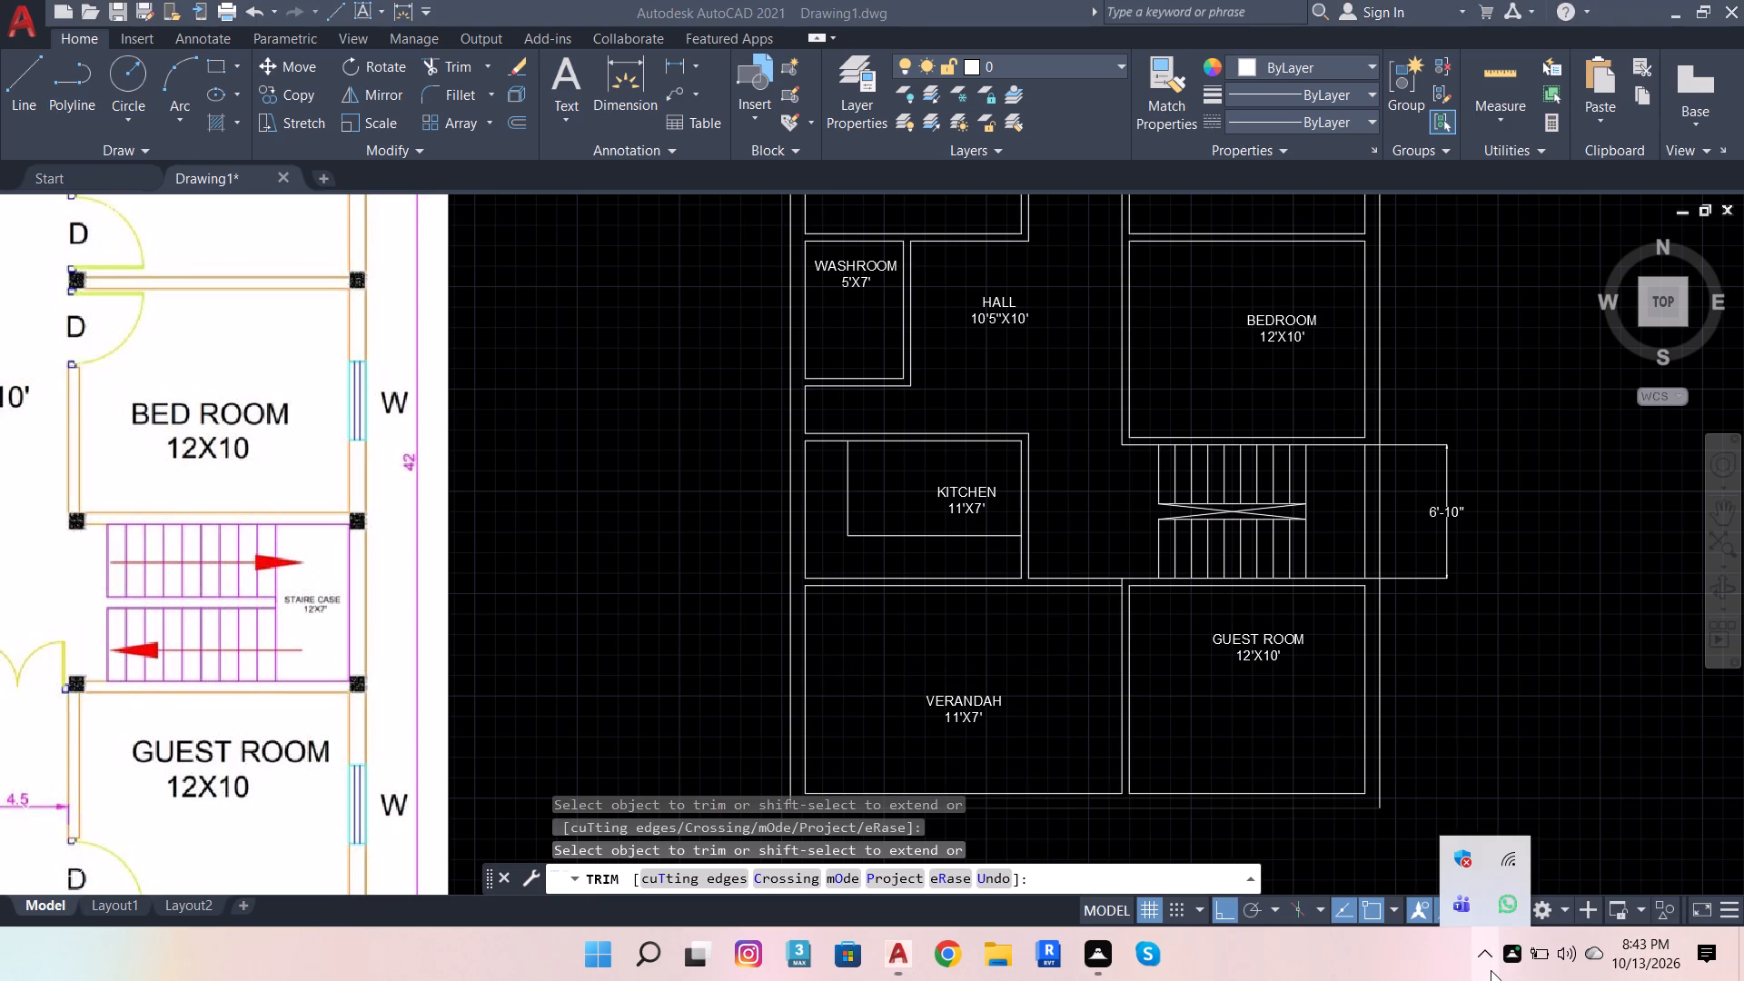
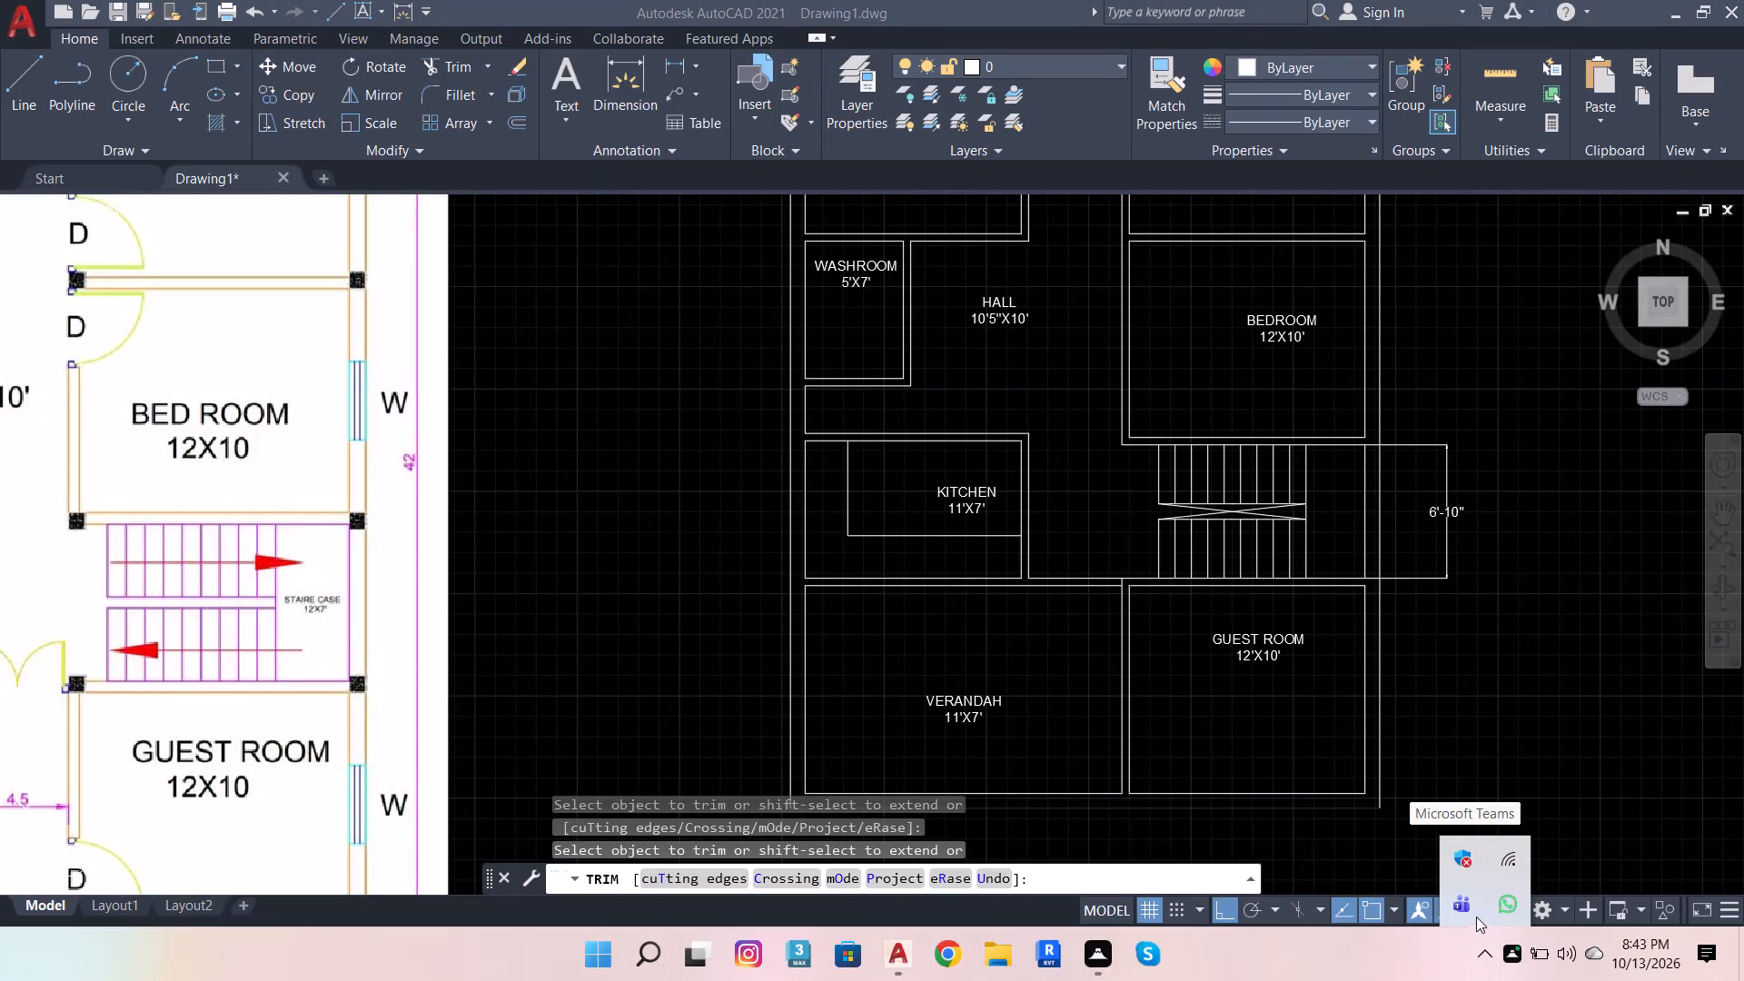
End the running Trim command.
scroll(1228, 733, down, 2)
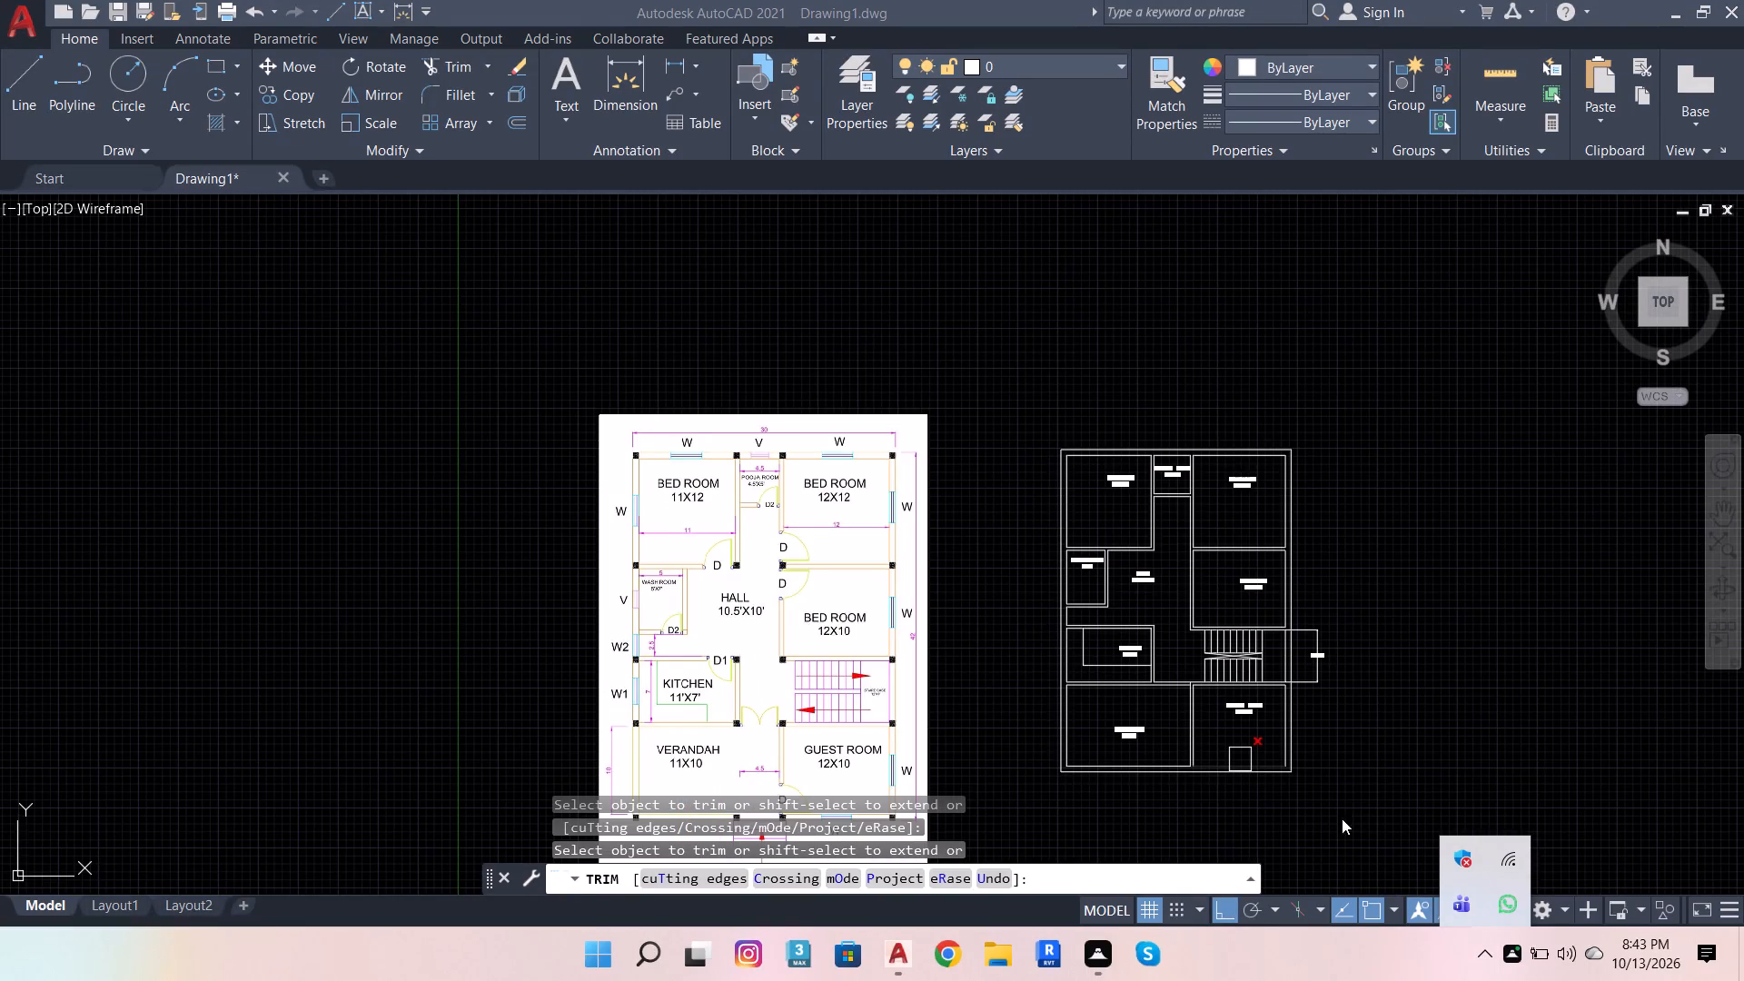
scroll(1210, 712, up, 1)
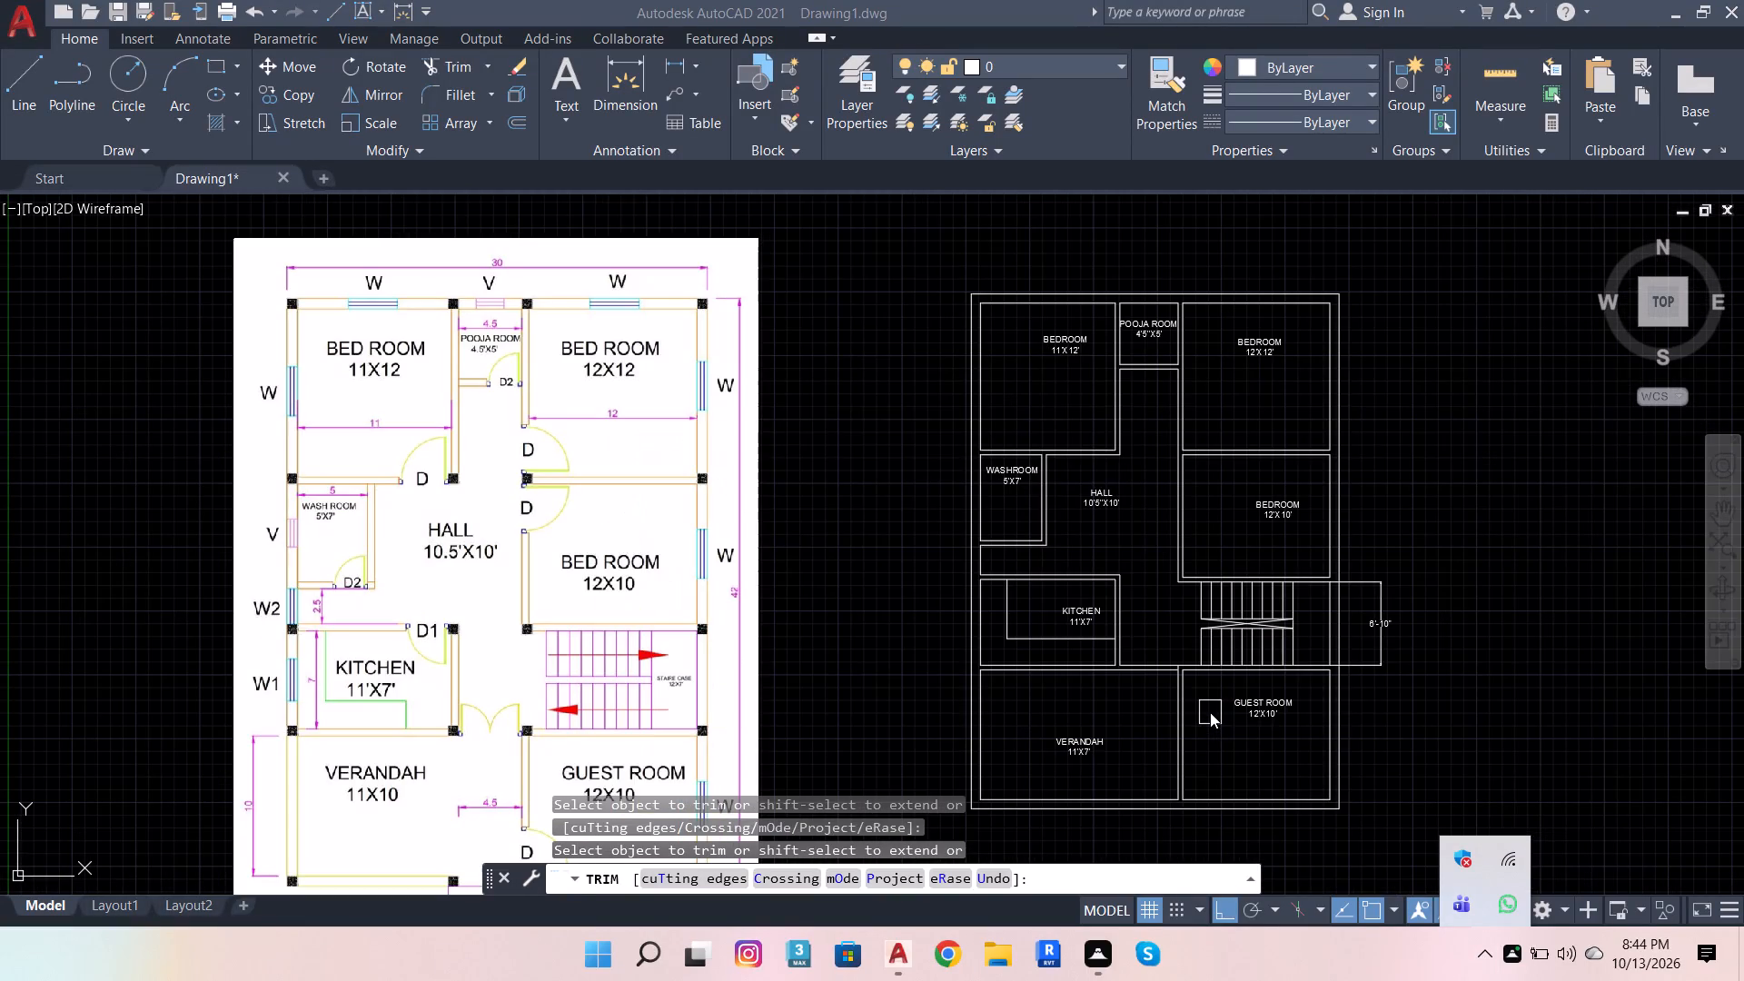
scroll(1198, 672, up, 1)
key(Escape)
scroll(1175, 681, up, 1)
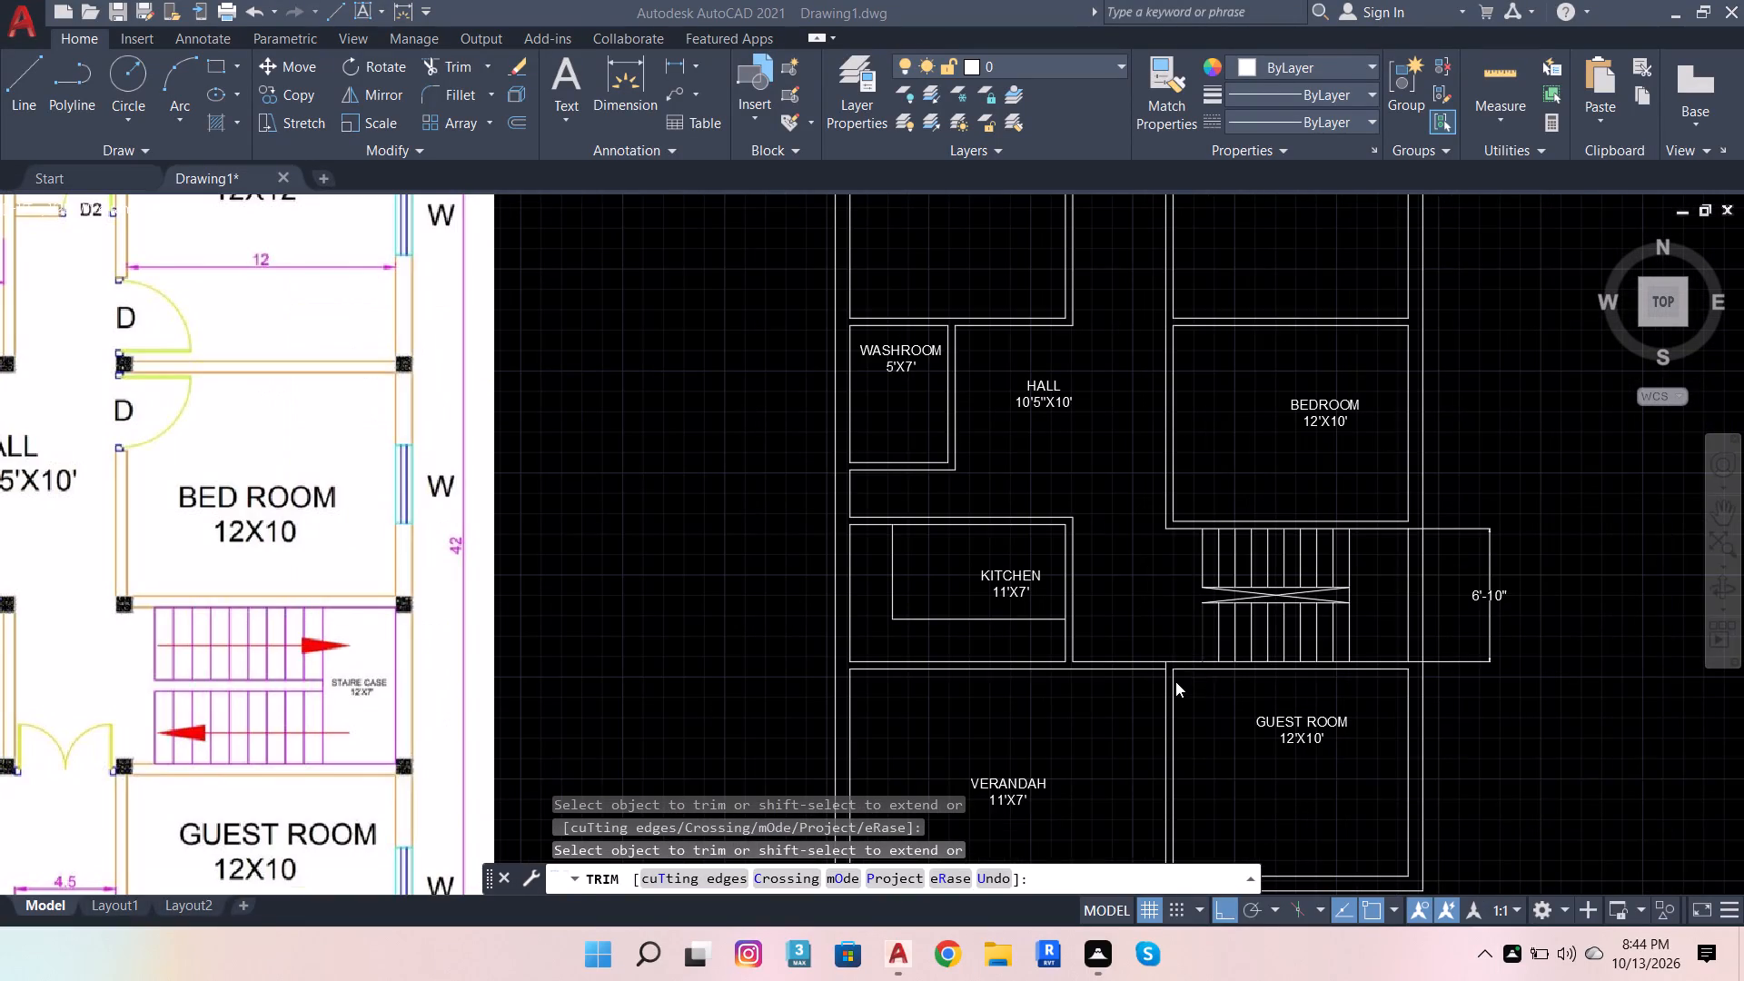
key(Escape)
scroll(1168, 673, up, 2)
key(Escape)
key(Escape)
key(Escape)
key(Escape)
key(Escape)
key(Escape)
key(Escape)
key(Escape)
key(Escape)
key(Escape)
key(Escape)
key(Escape)
key(Escape)
key(Escape)
key(Escape)
key(Escape)
key(Escape)
key(Escape)
key(Escape)
key(Escape)
key(Escape)
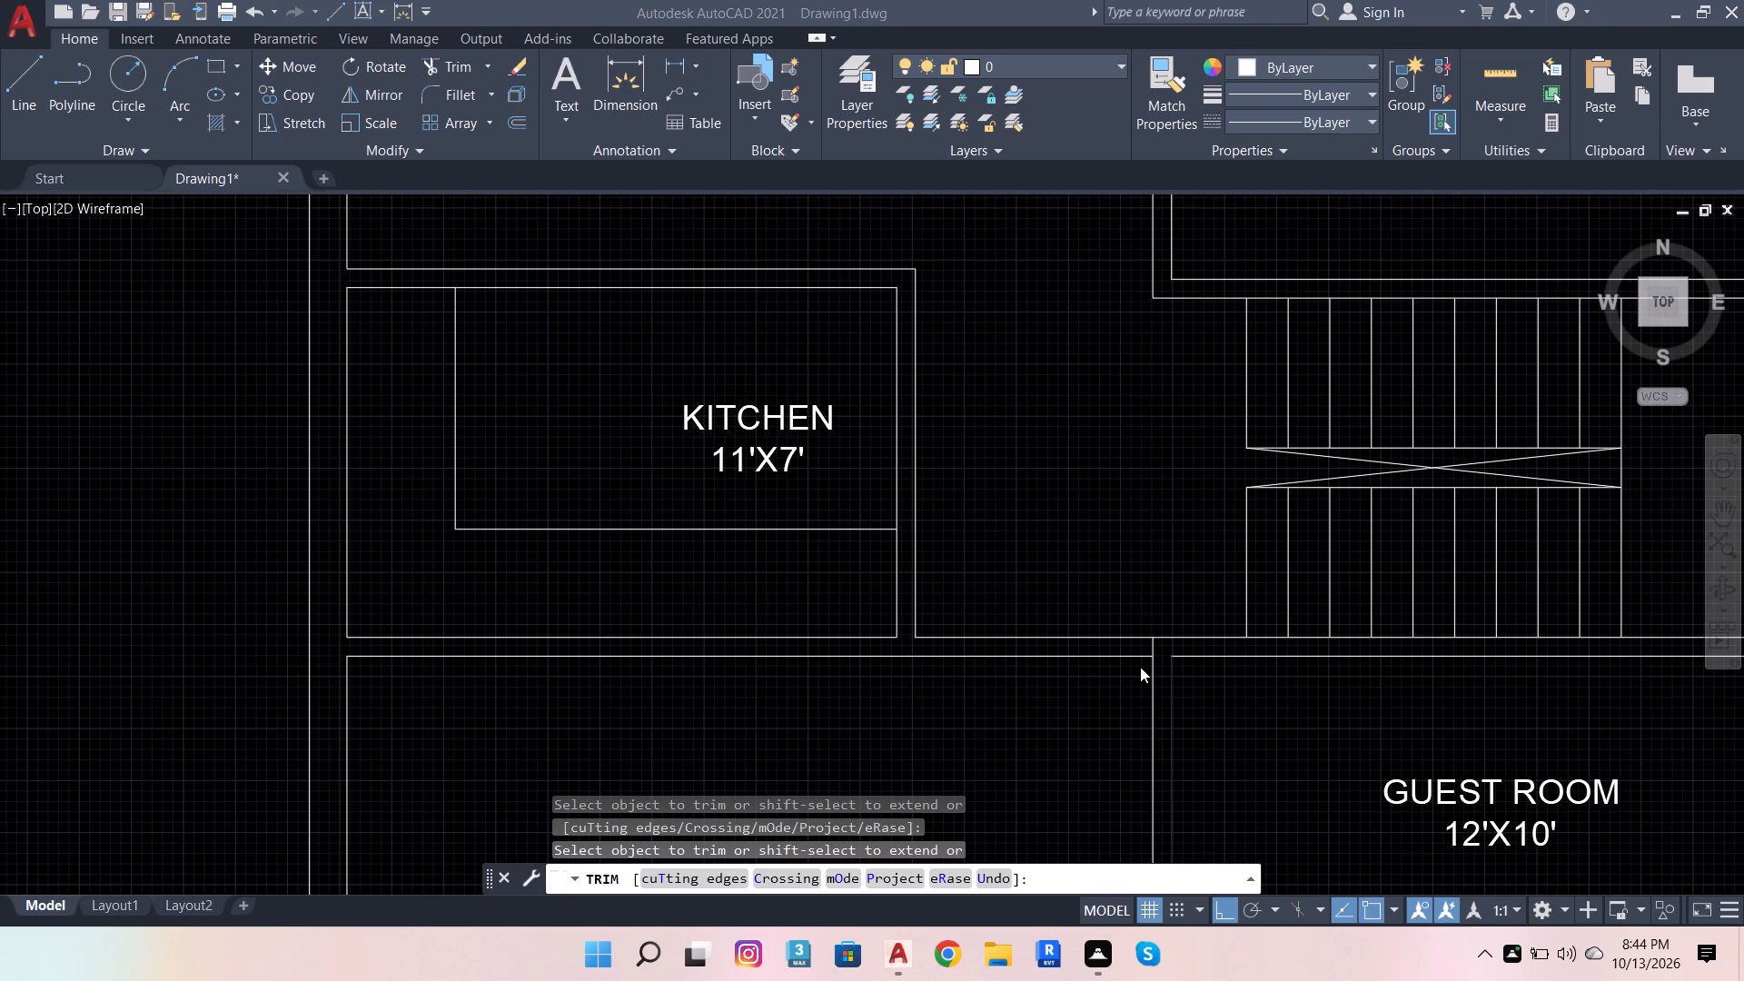
key(Escape)
key(space)
key(space)
click(1303, 710)
key(Escape)
key(Escape)
key(Escape)
key(Escape)
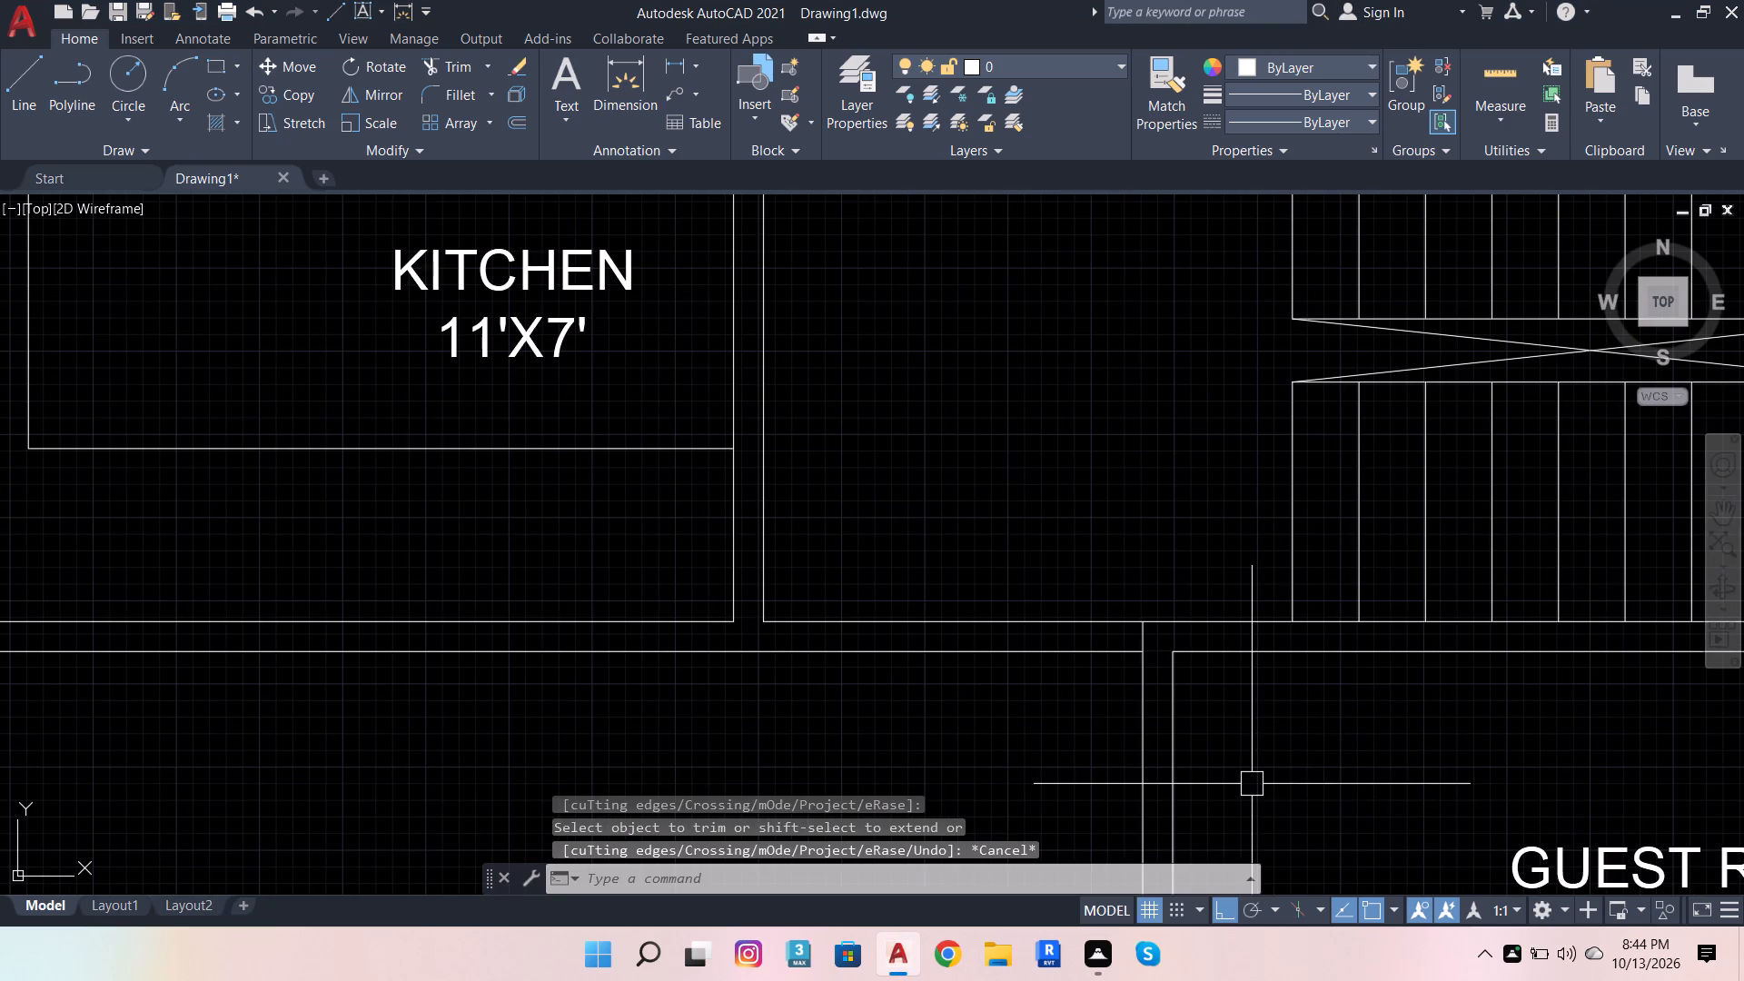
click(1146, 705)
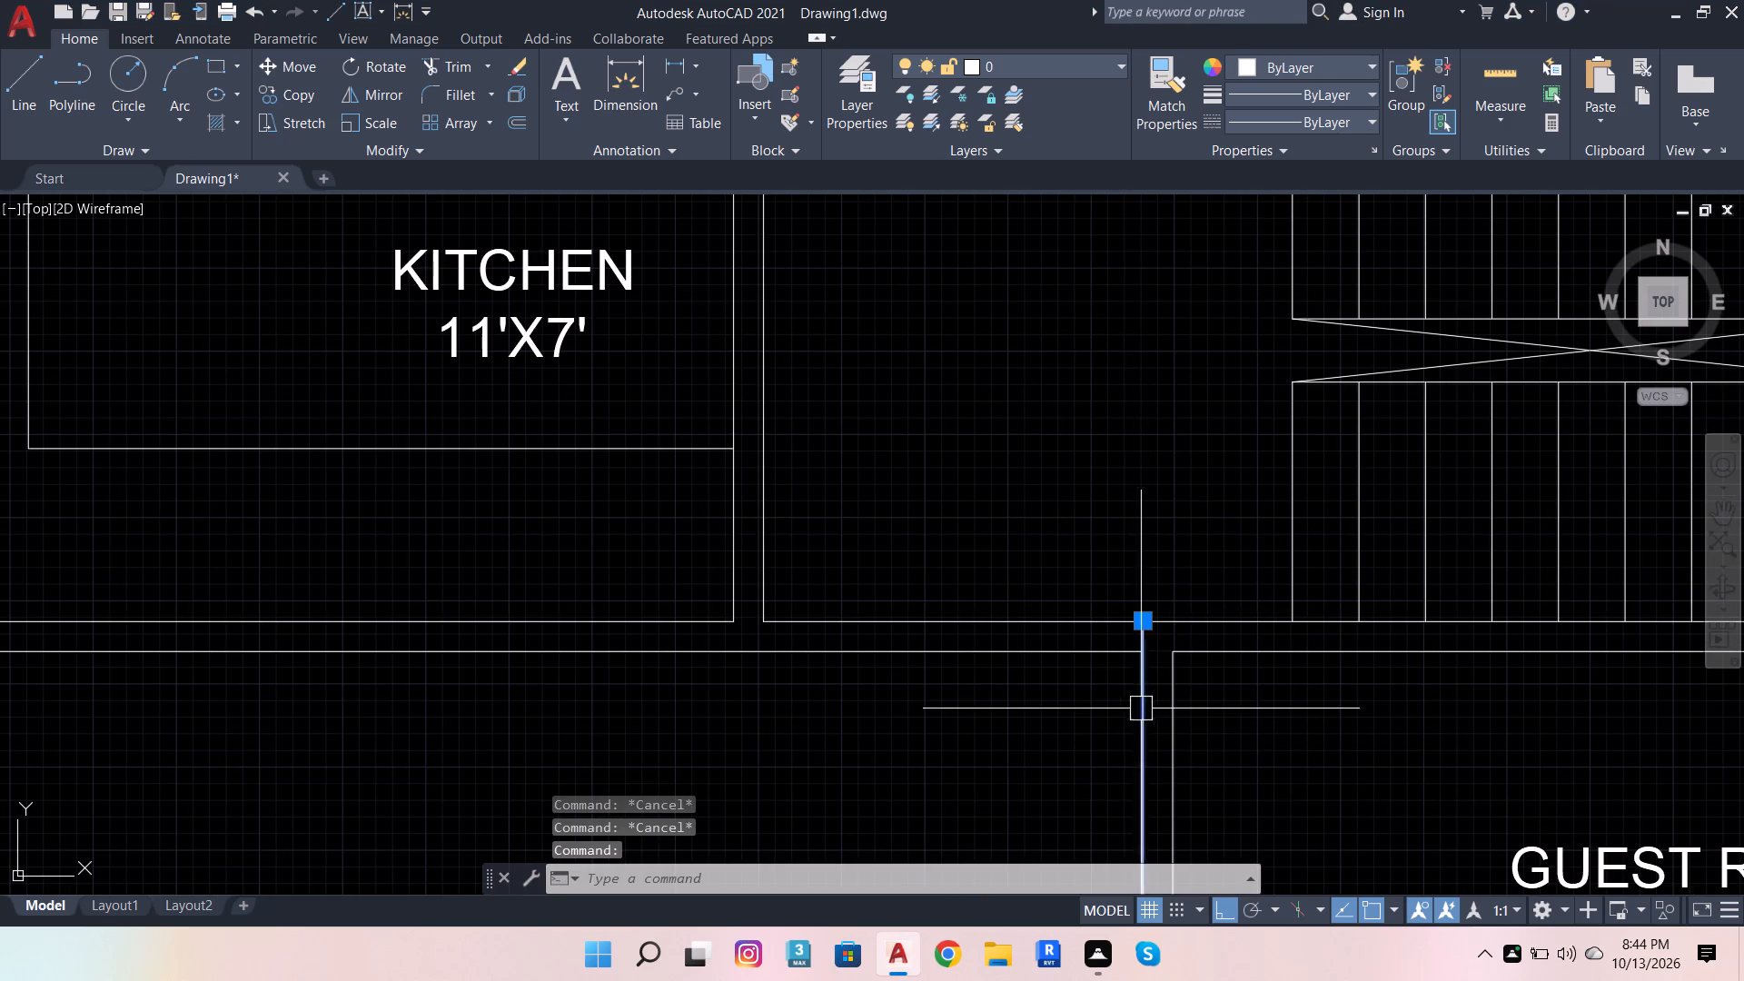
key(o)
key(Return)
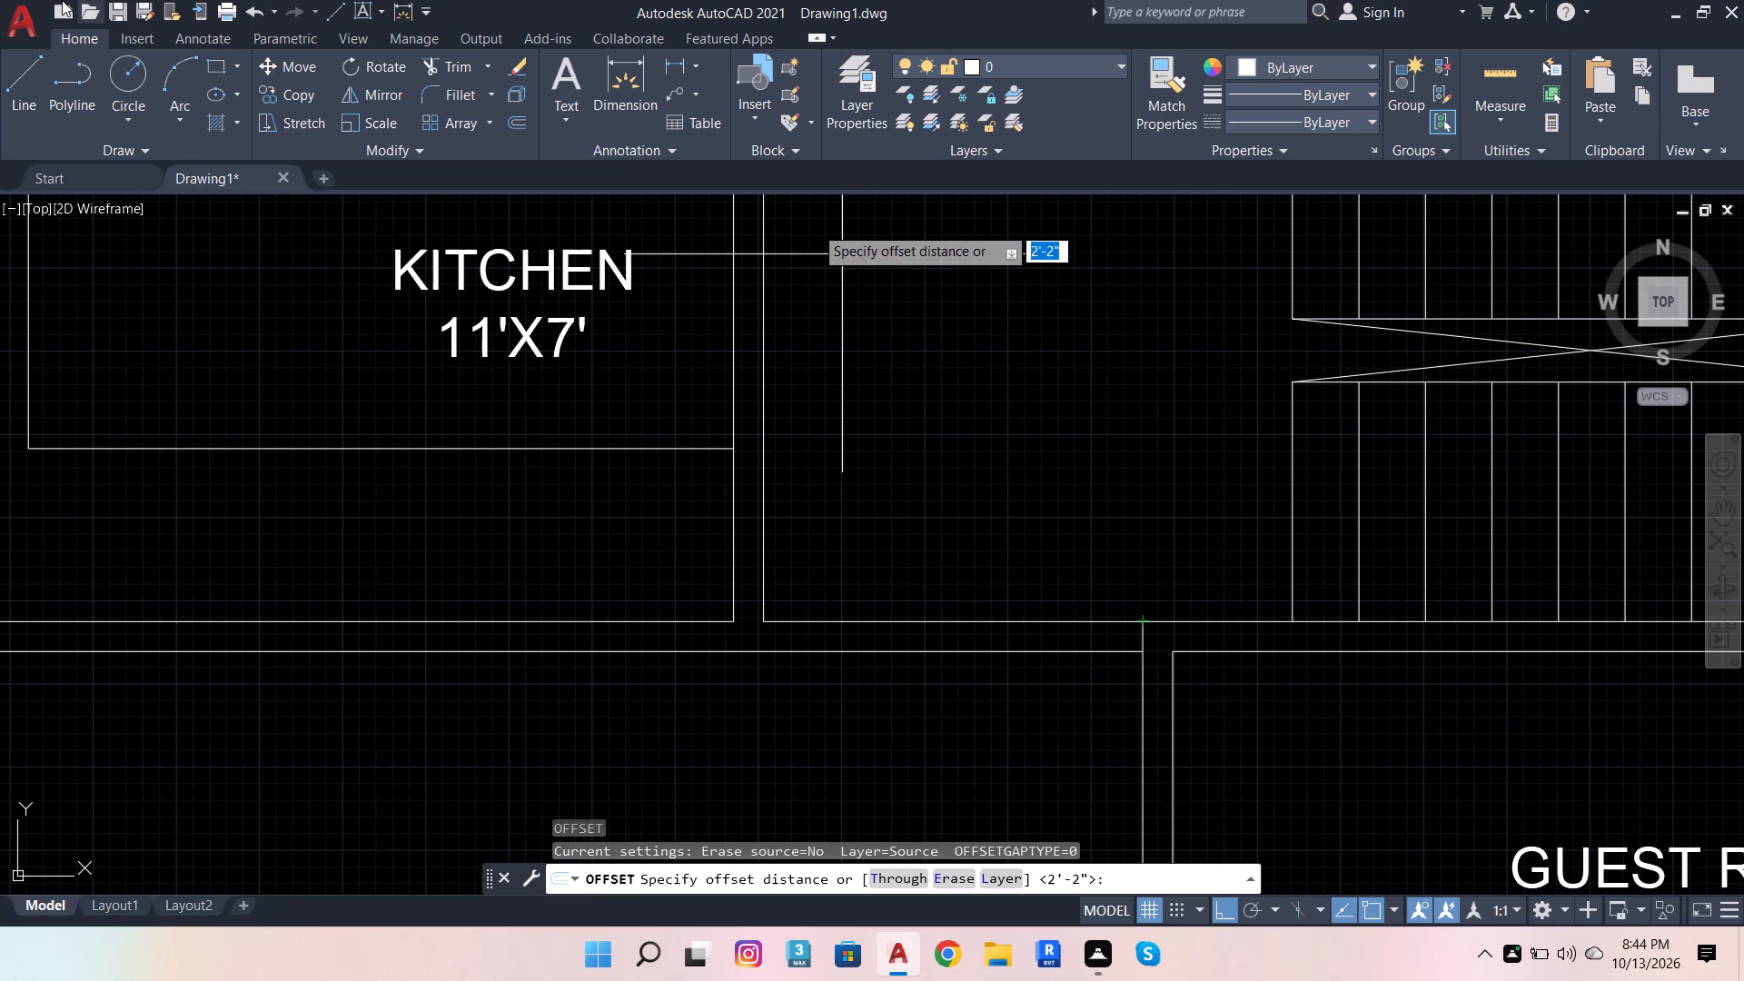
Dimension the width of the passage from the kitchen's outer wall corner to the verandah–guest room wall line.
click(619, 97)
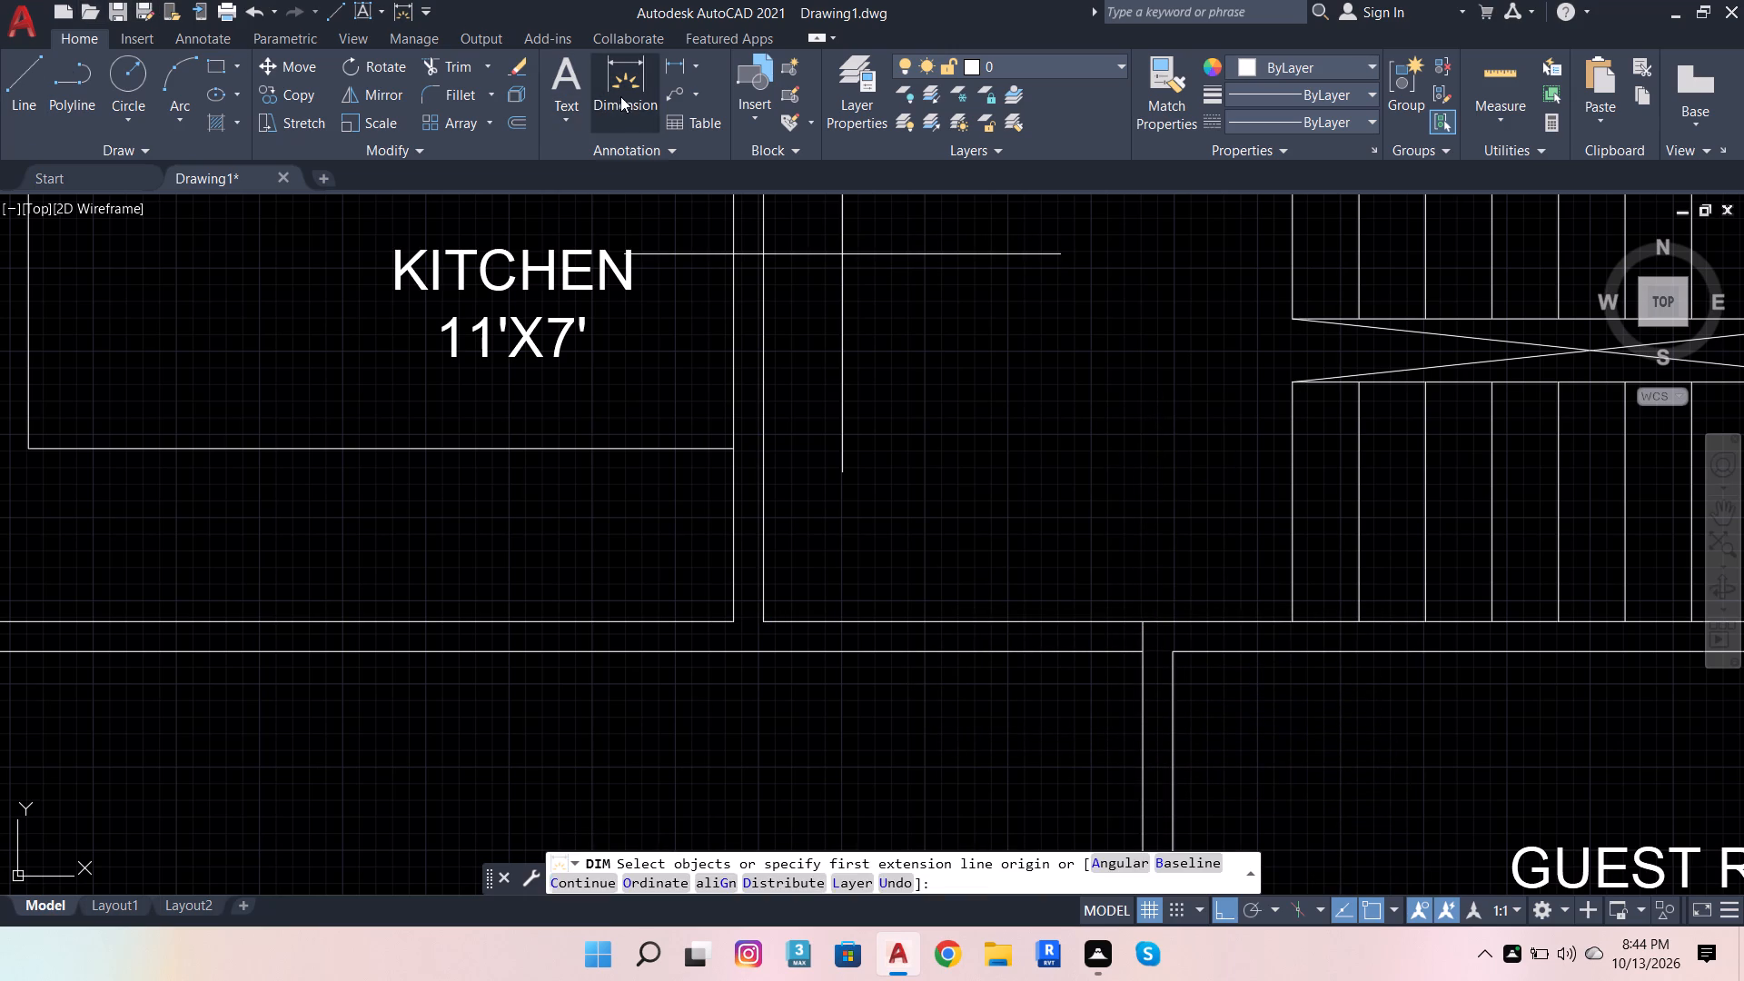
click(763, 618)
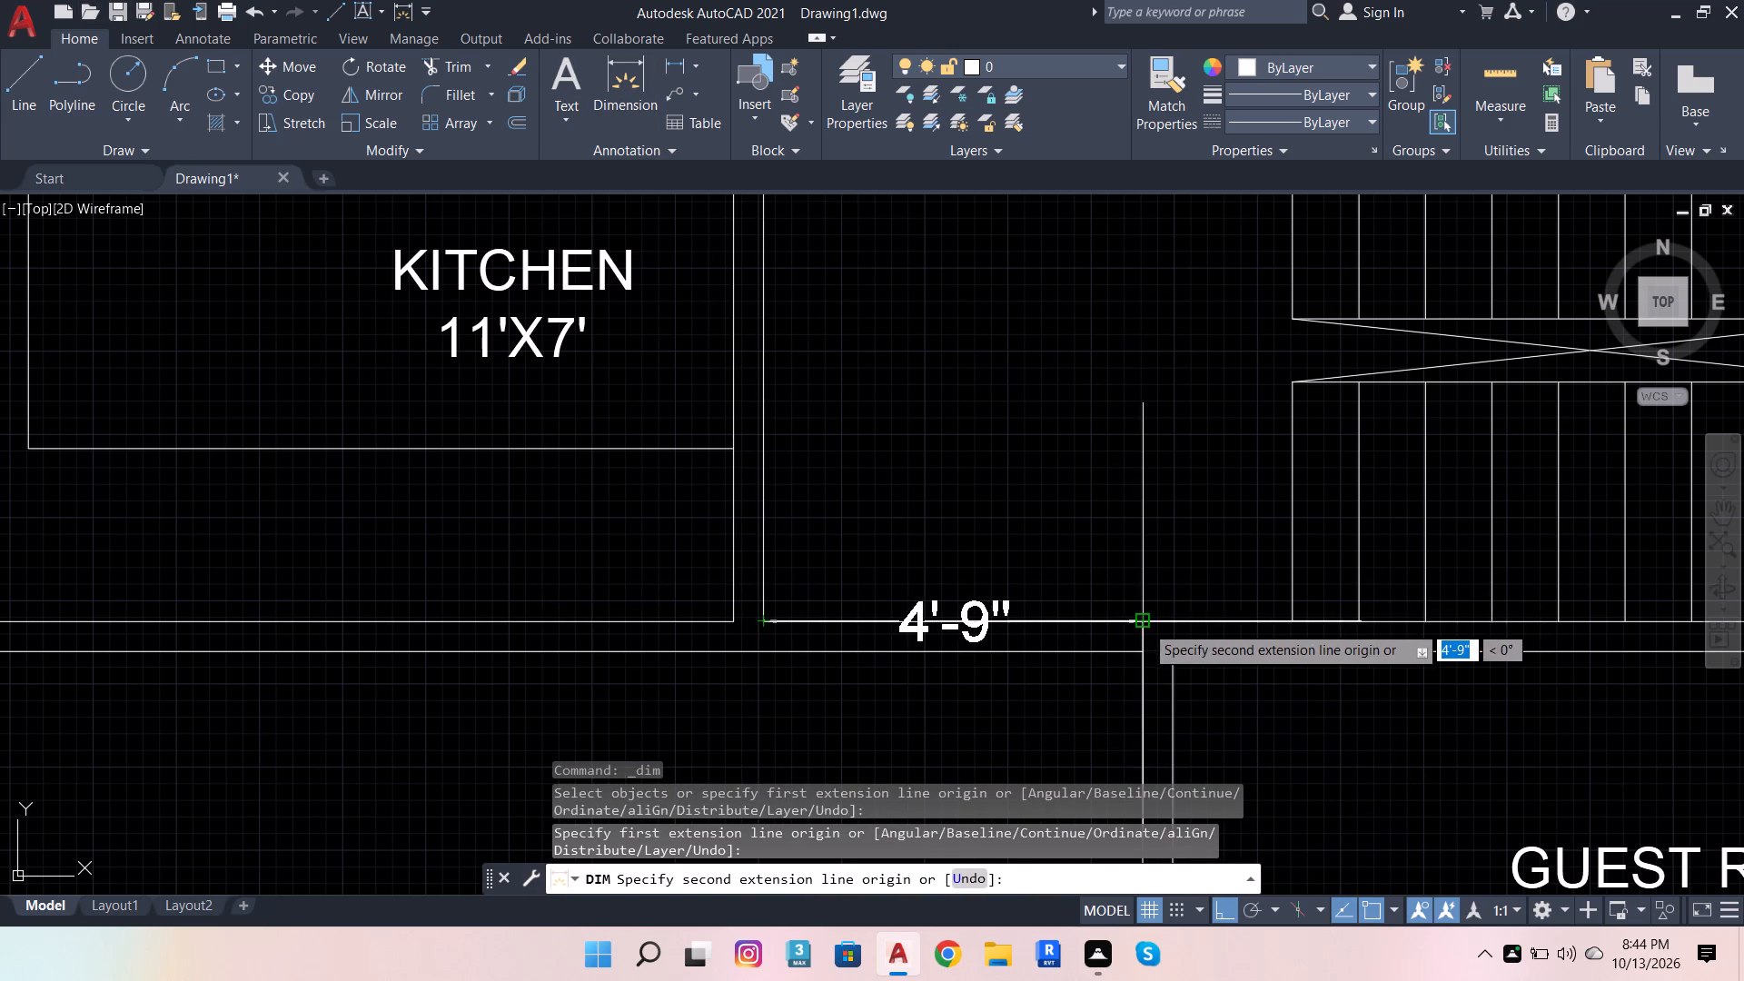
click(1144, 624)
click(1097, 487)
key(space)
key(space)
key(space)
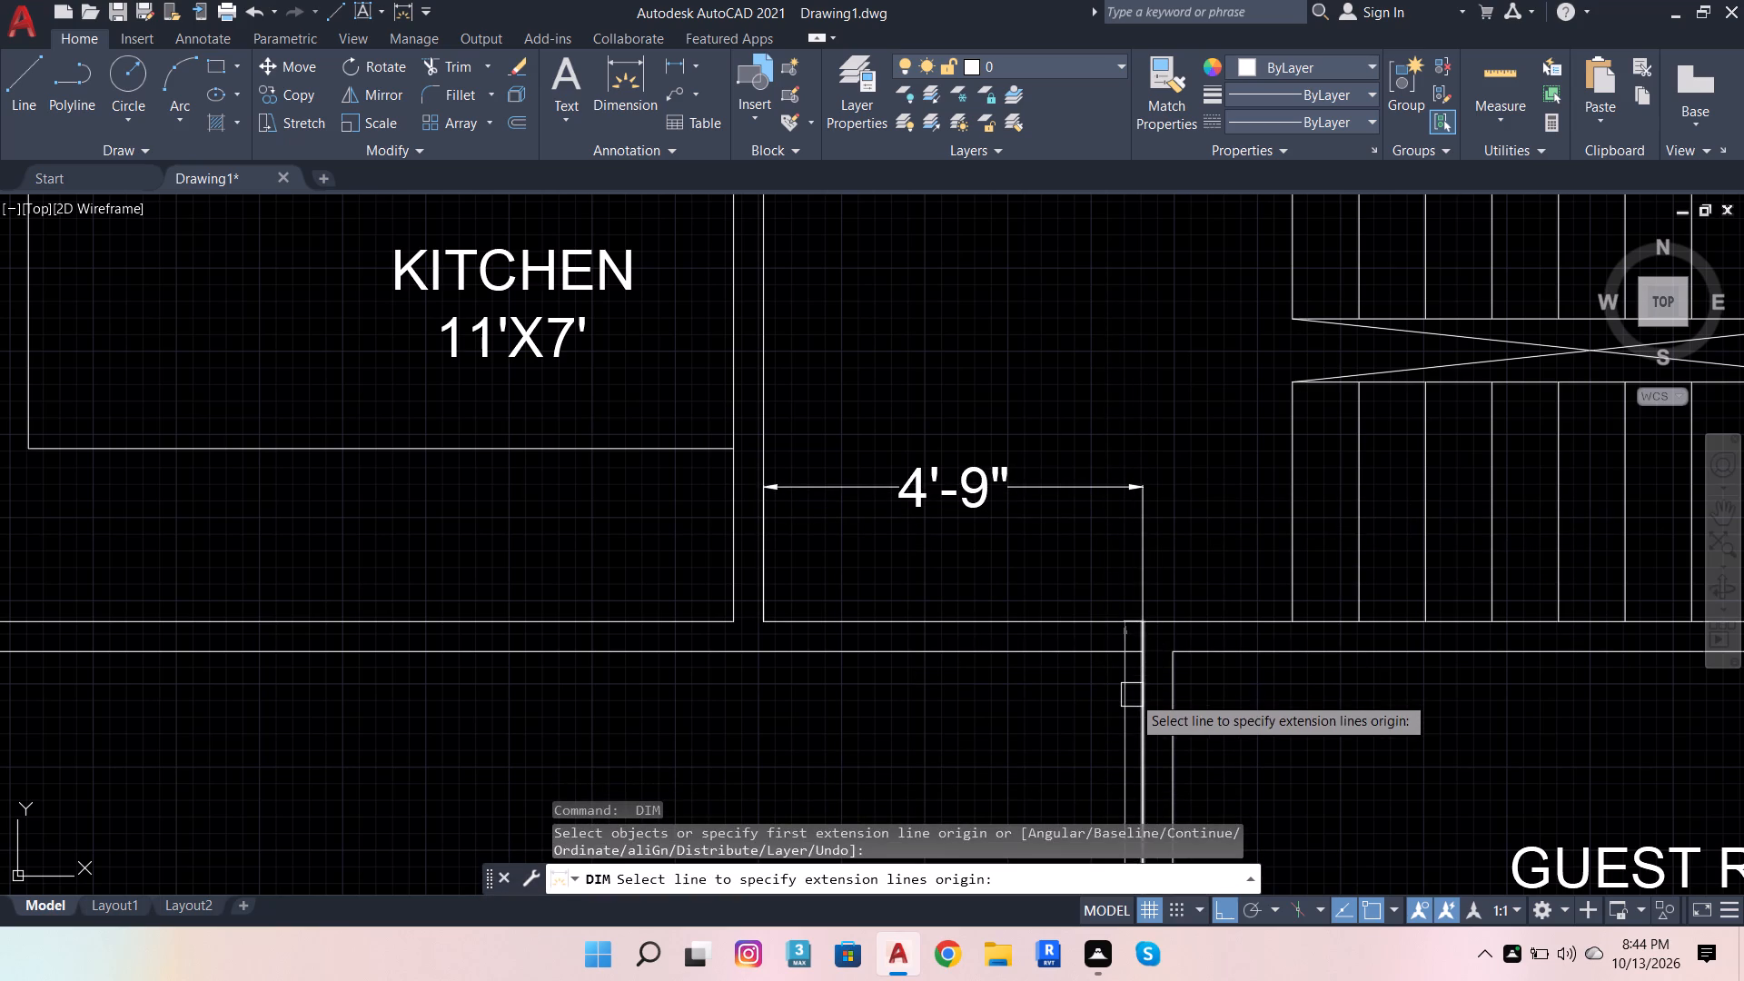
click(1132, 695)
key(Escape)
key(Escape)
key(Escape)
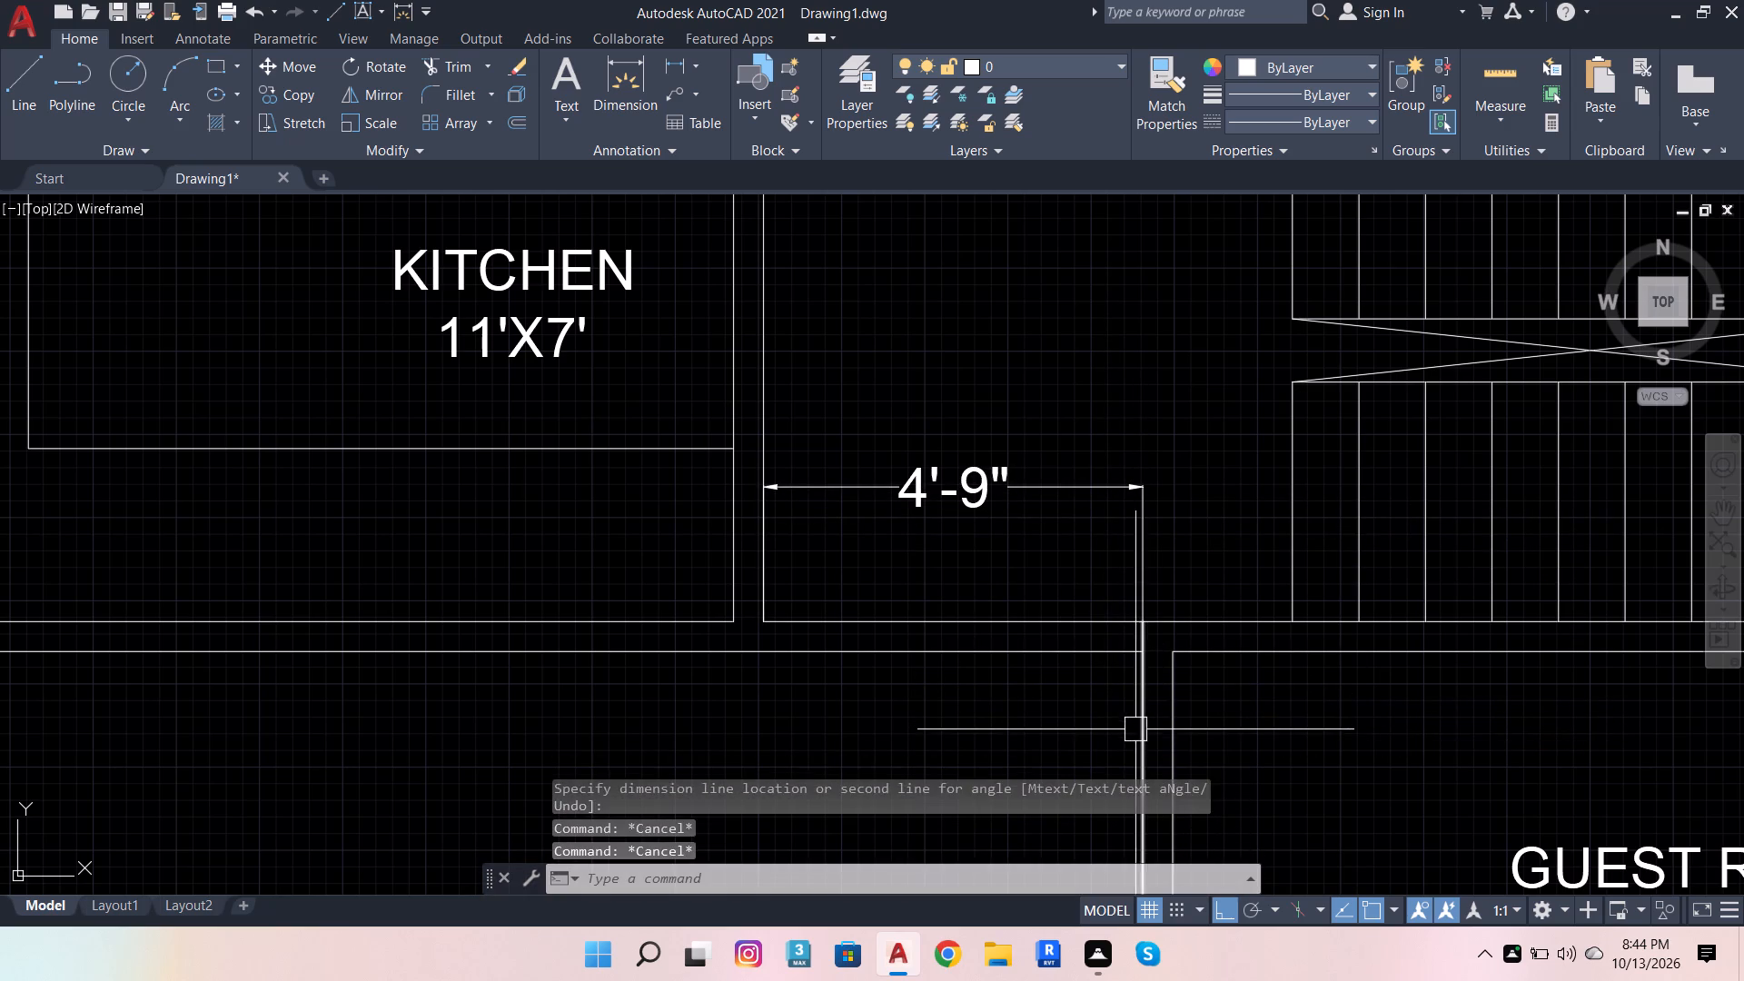
Offset the verandah–guest room wall line and the kitchen's outer wall line 3" inward towards the passage.
click(1135, 729)
key(o)
key(Return)
click(1135, 729)
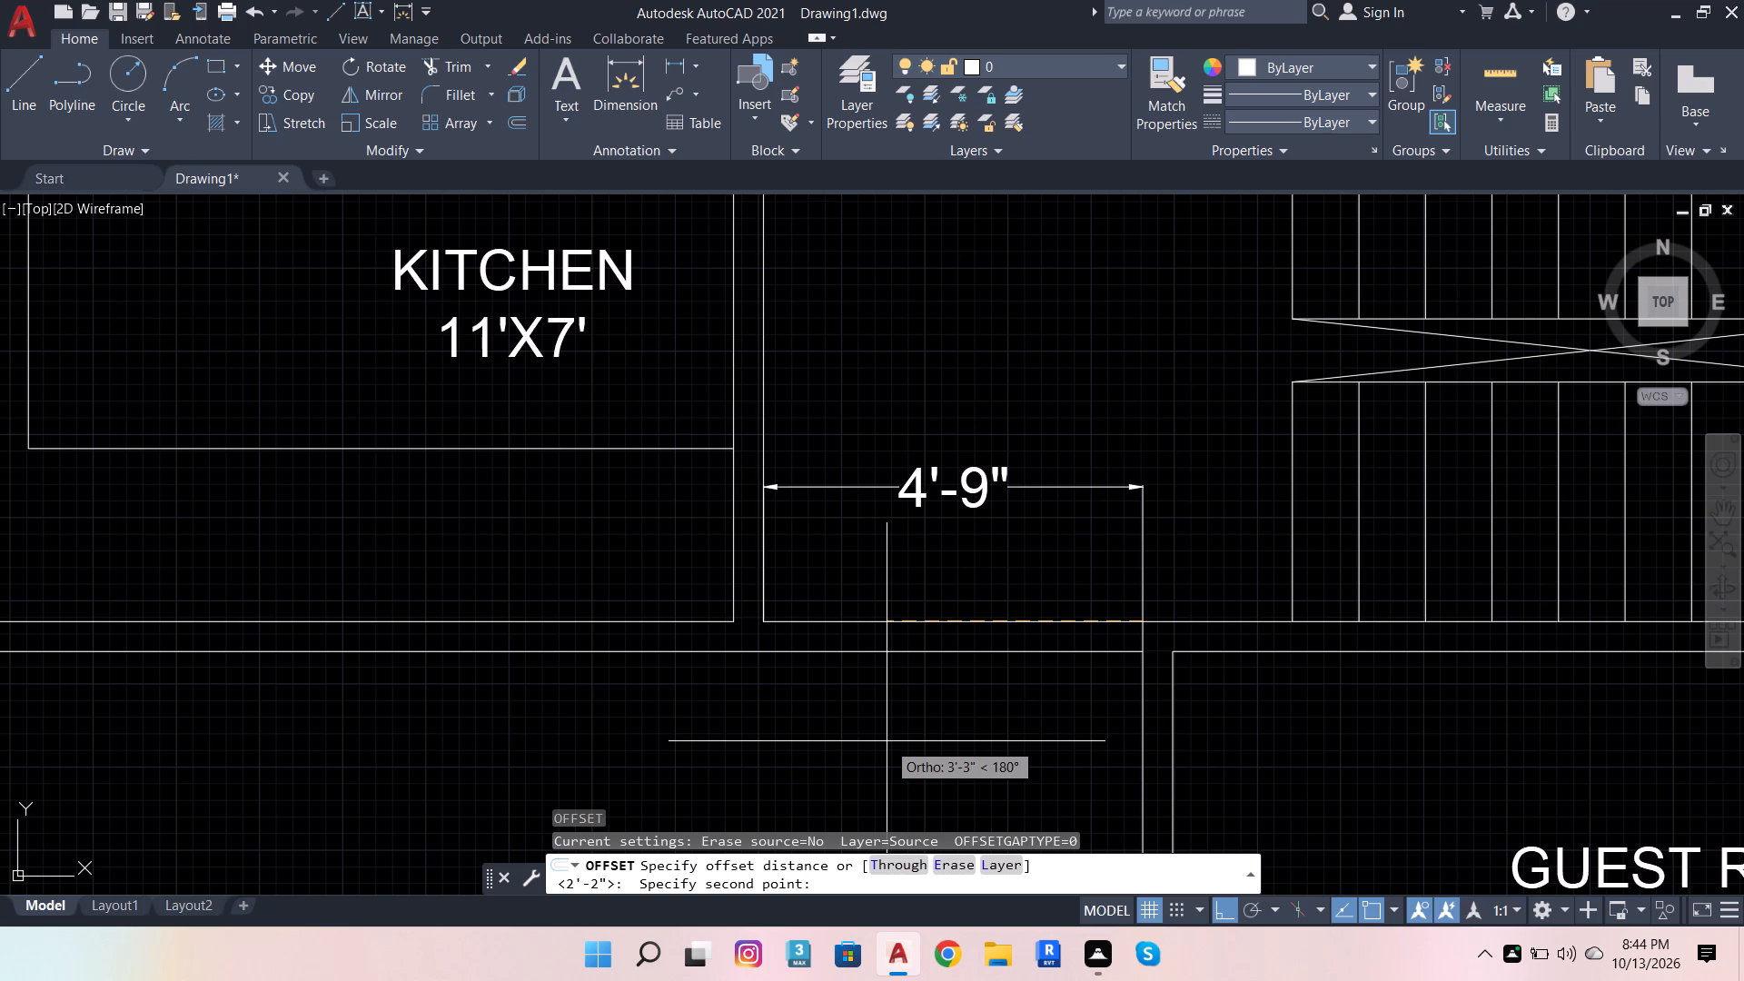
key(3)
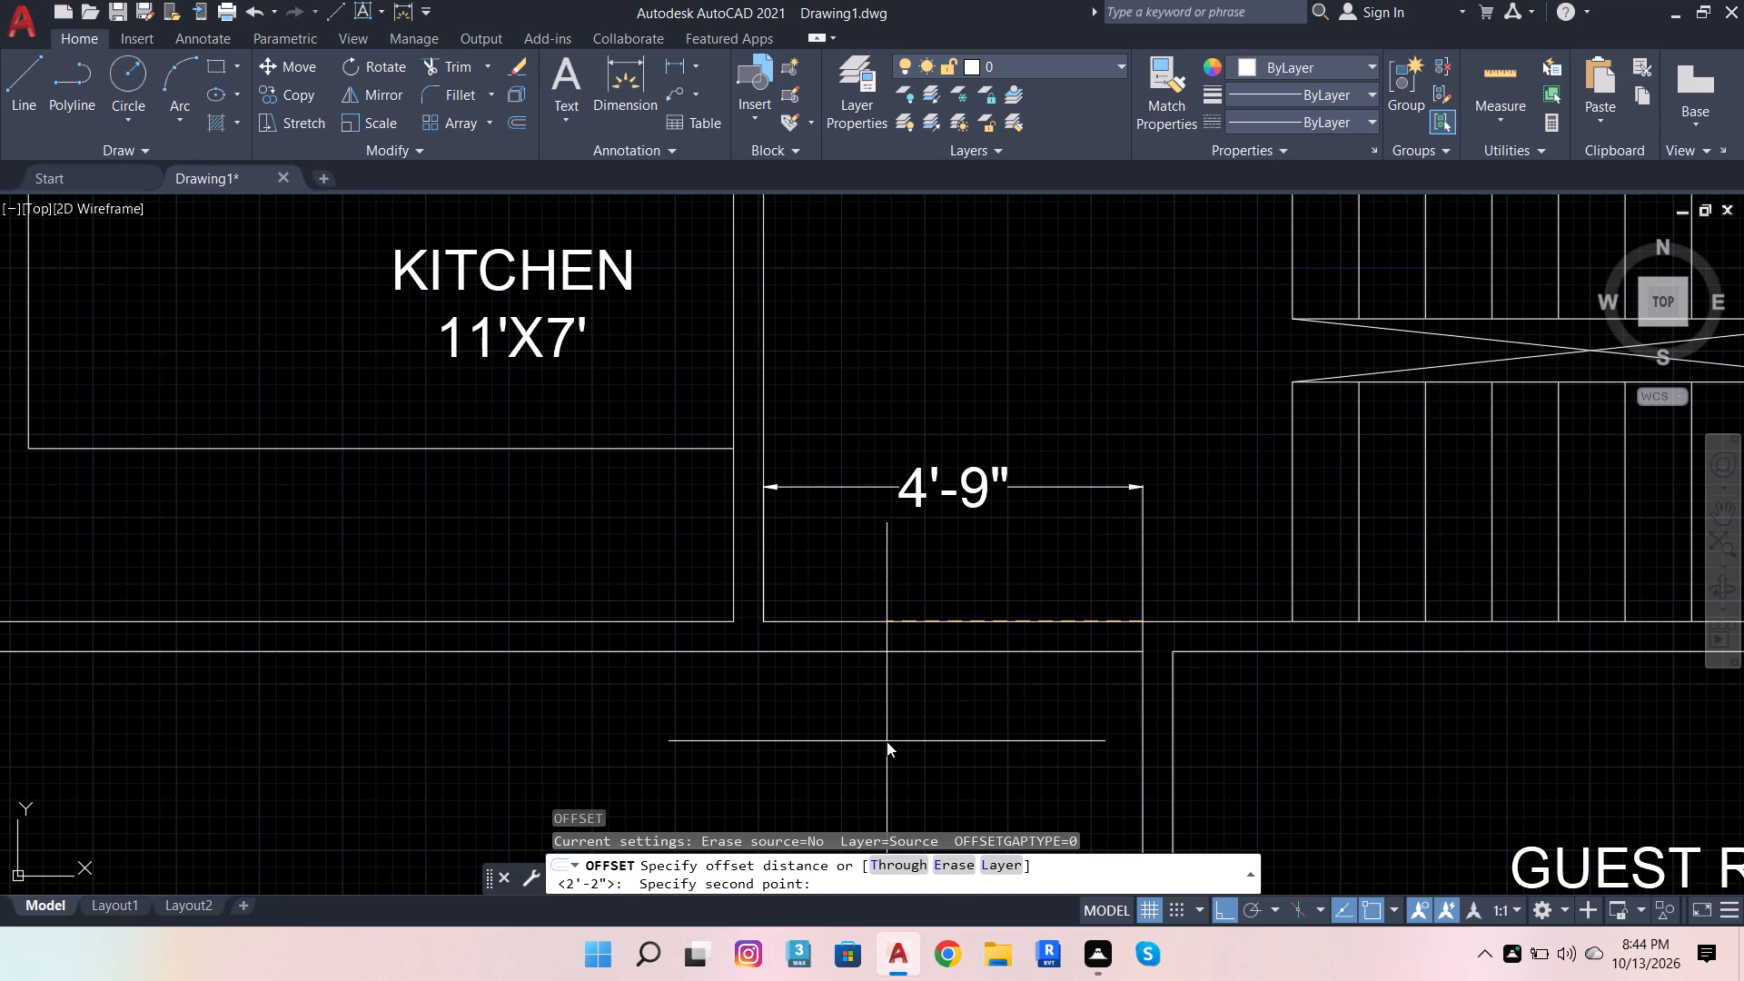
key(Return)
click(887, 741)
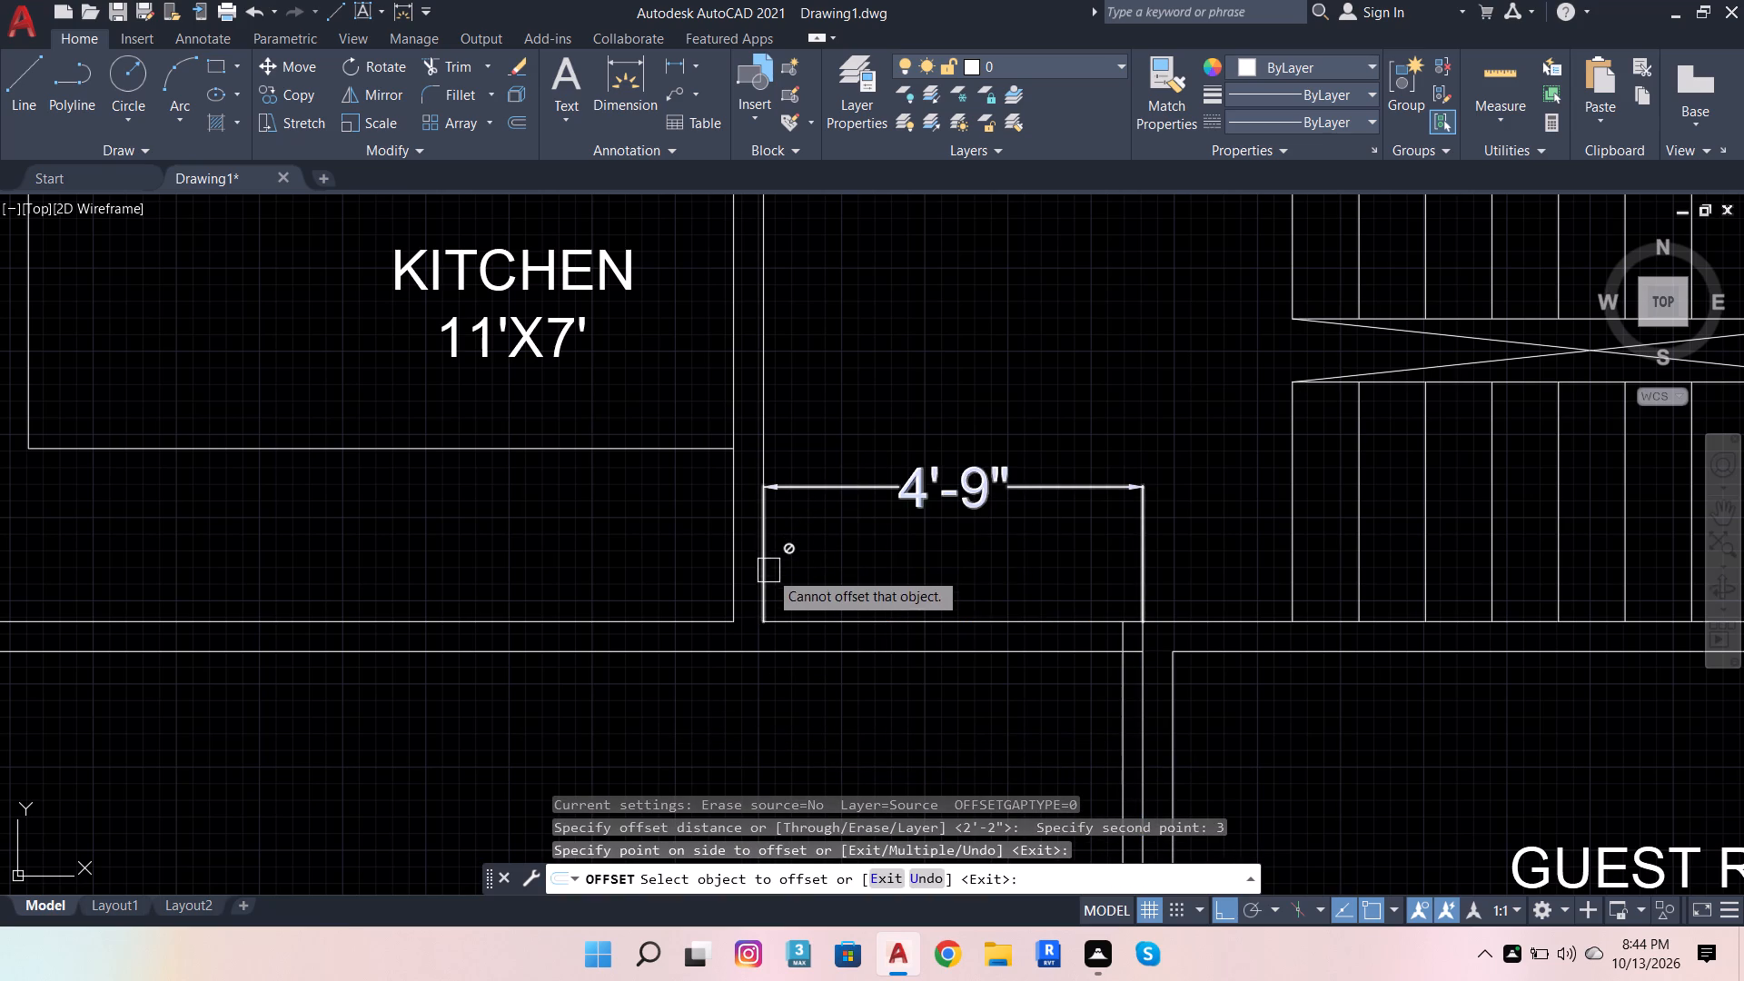
click(768, 570)
click(914, 539)
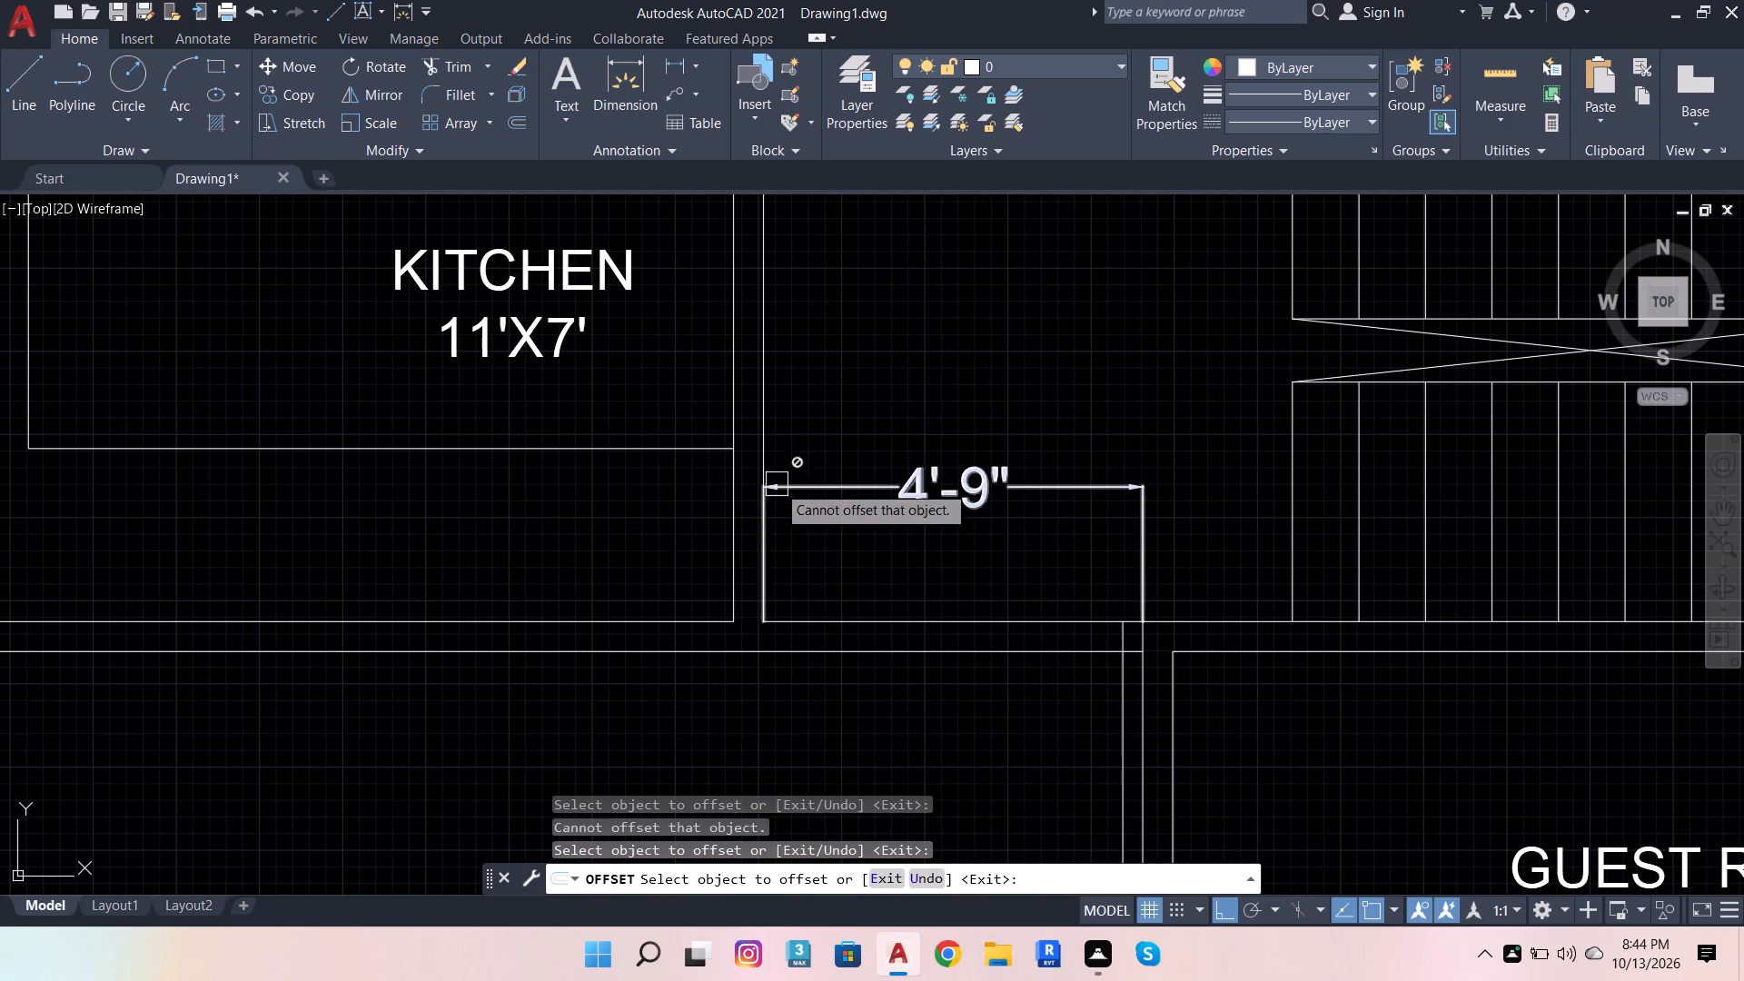
click(767, 442)
click(837, 414)
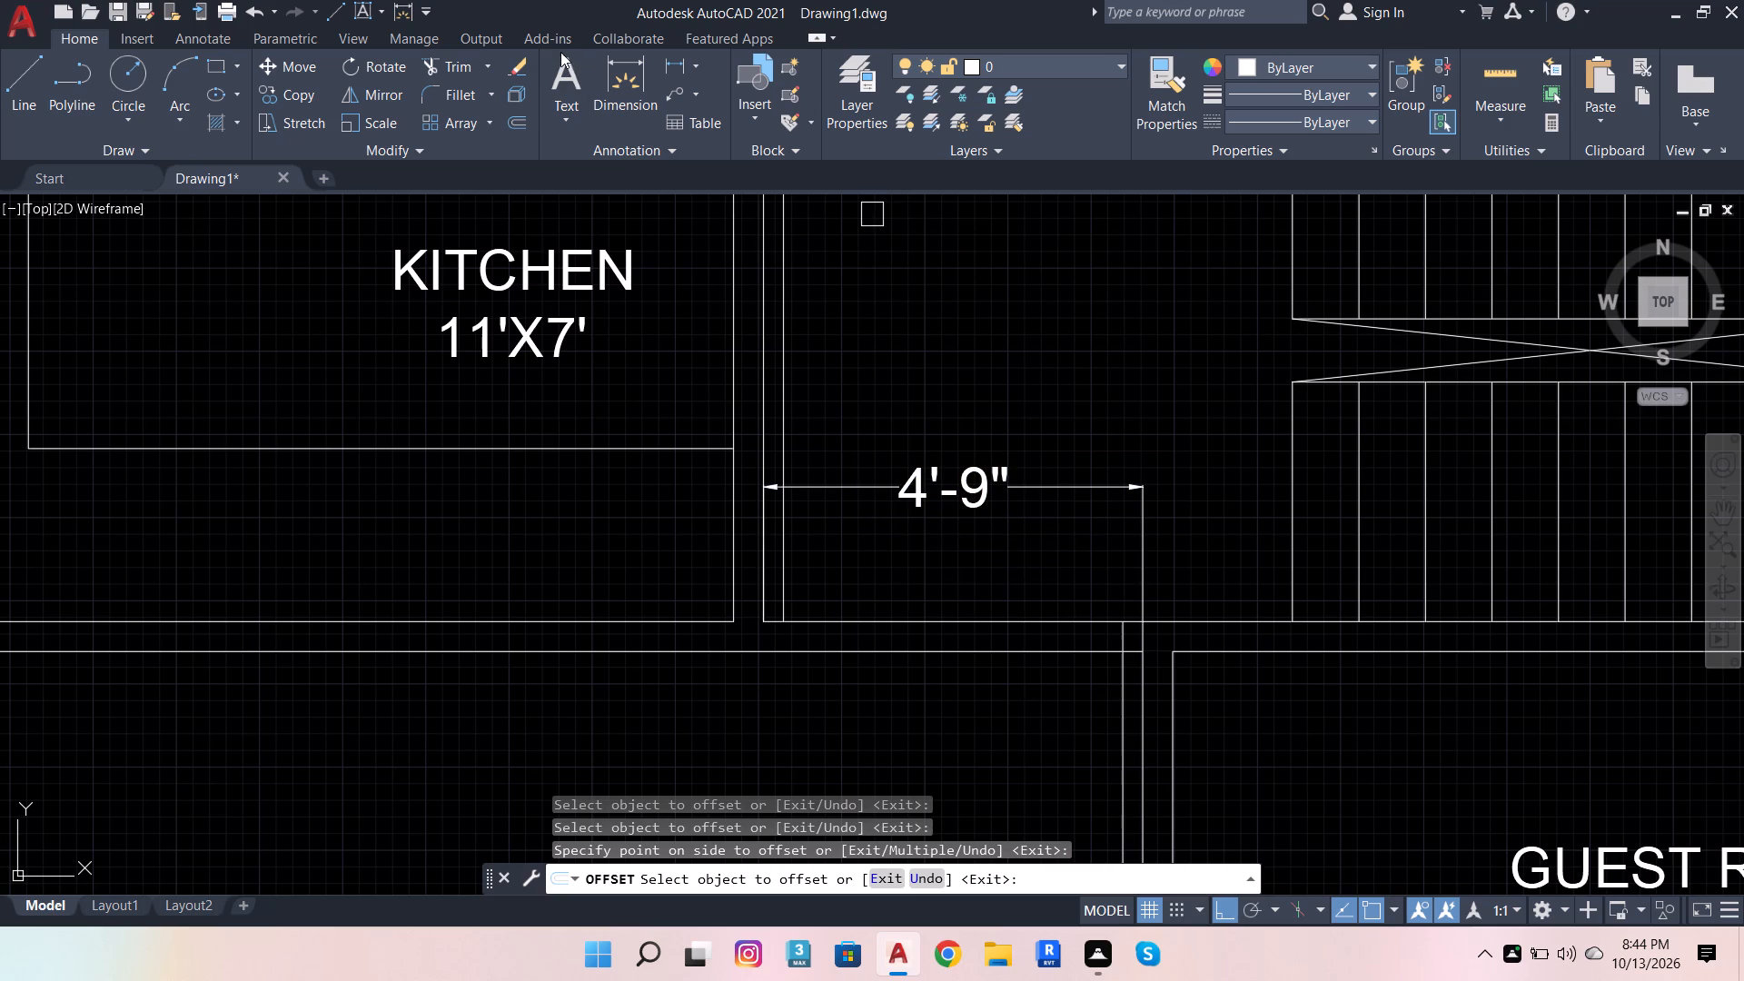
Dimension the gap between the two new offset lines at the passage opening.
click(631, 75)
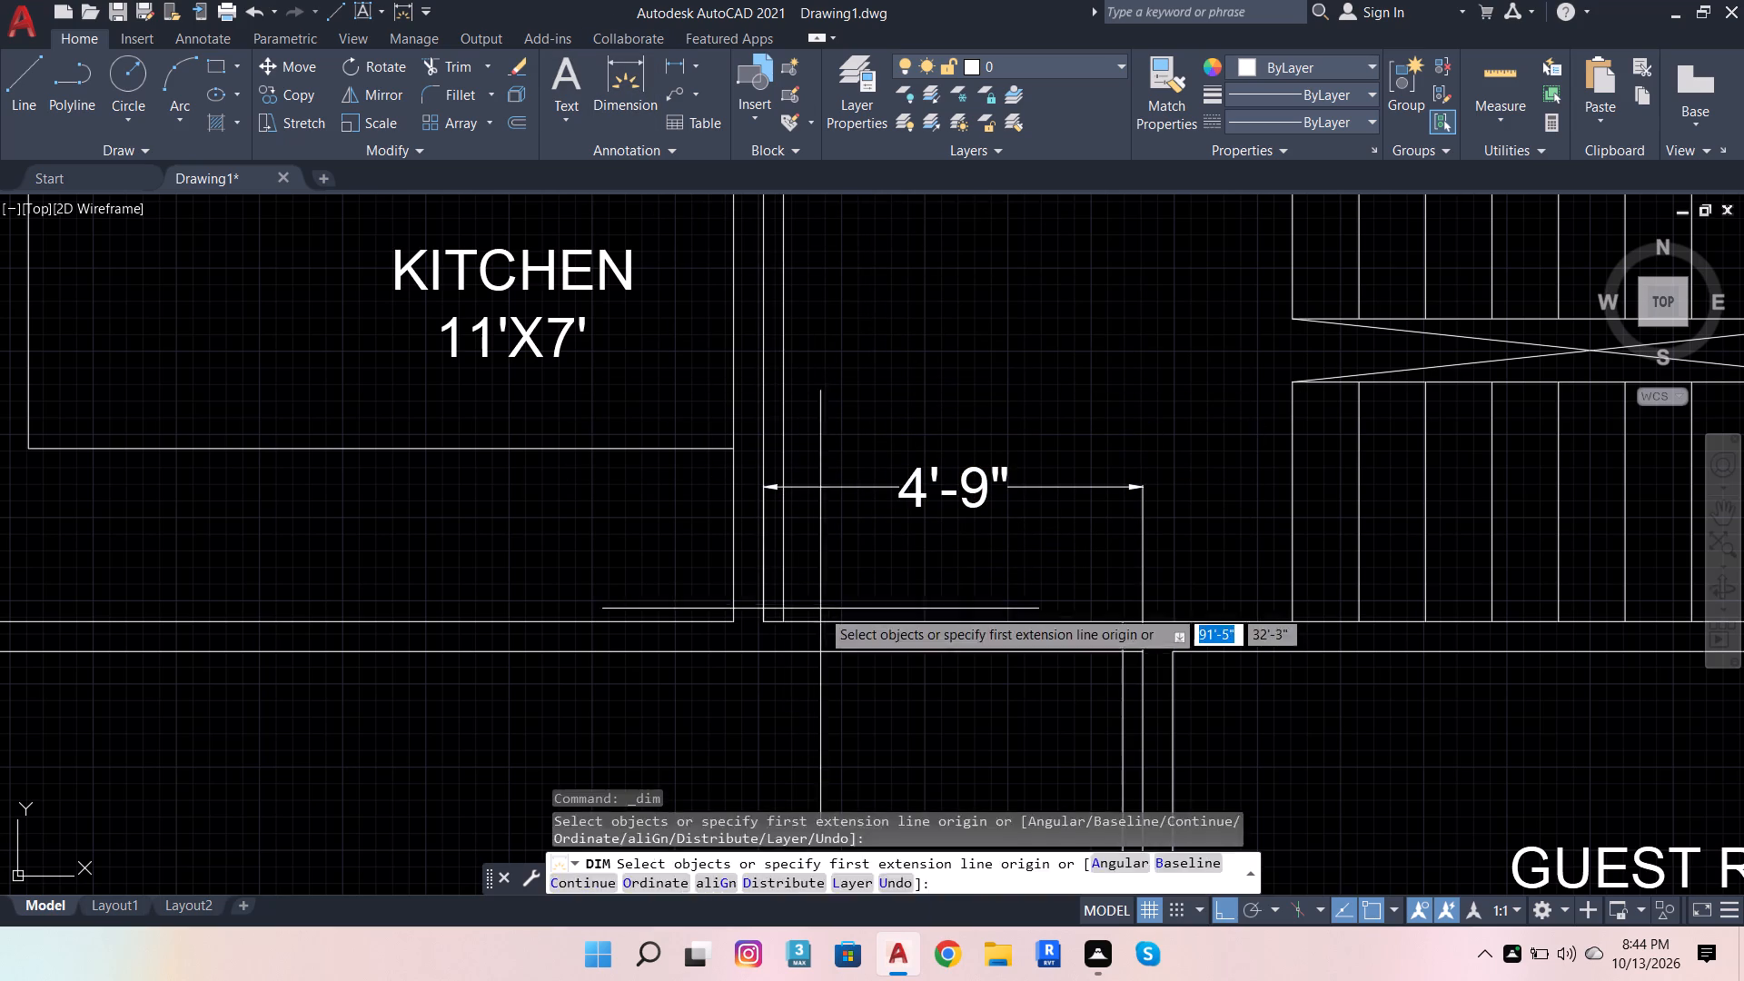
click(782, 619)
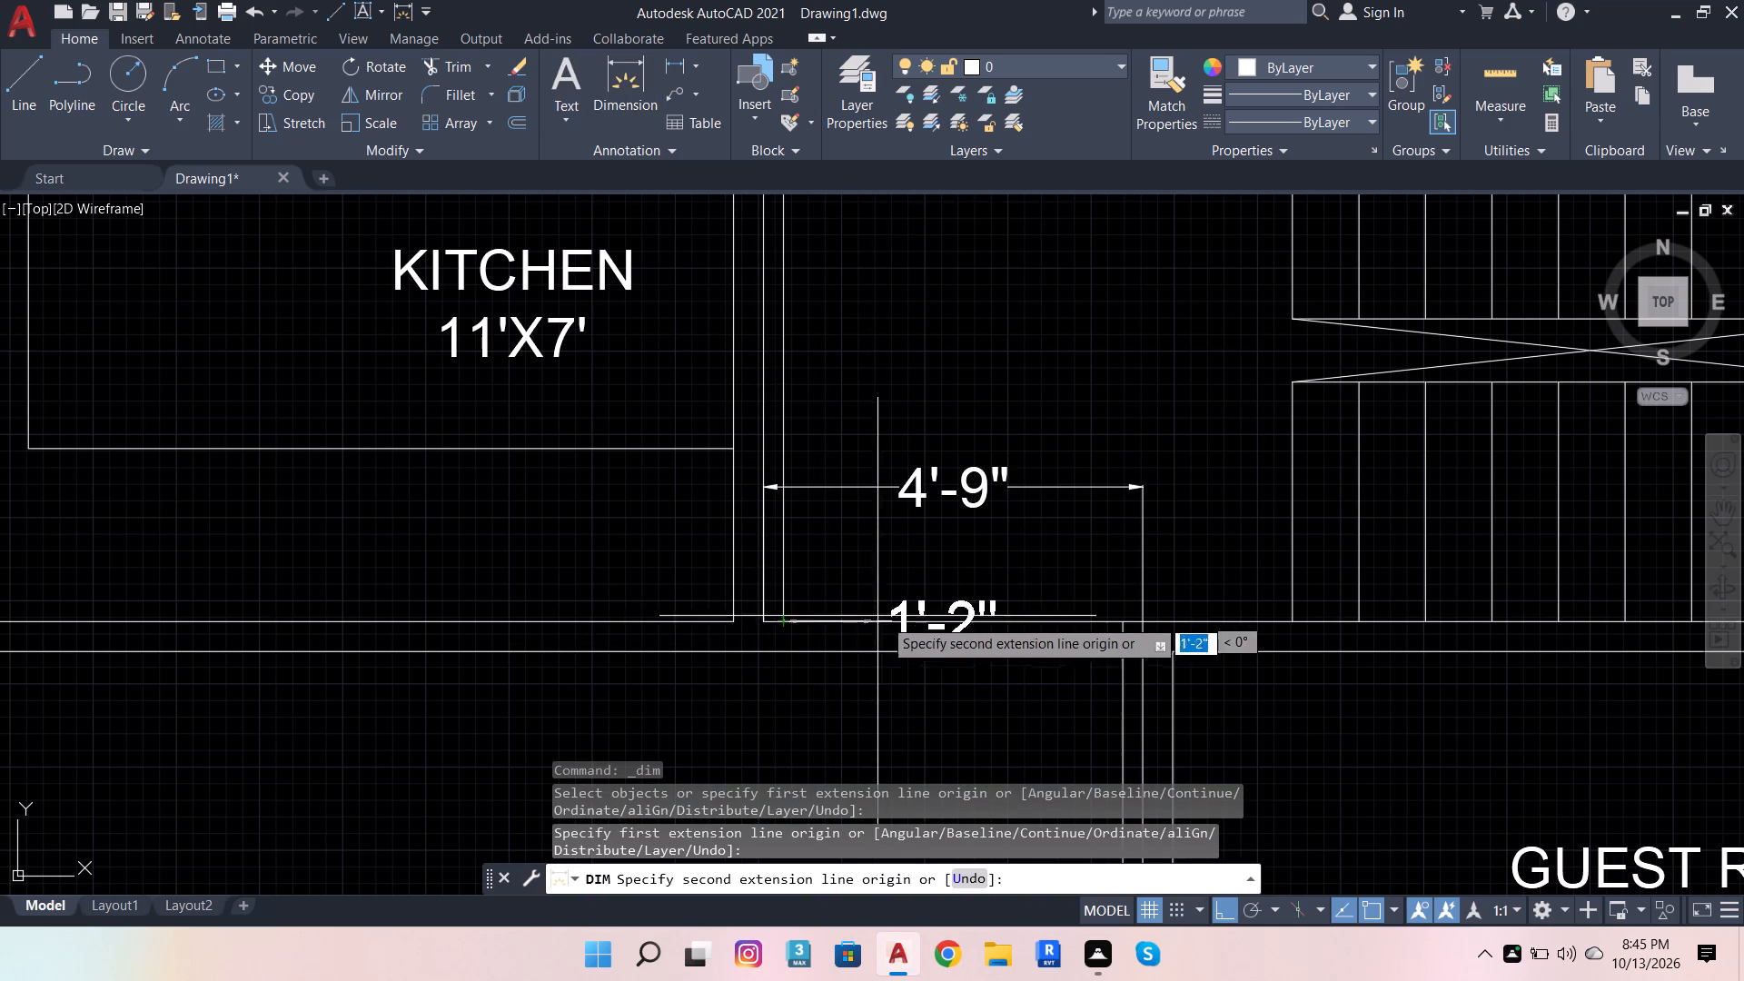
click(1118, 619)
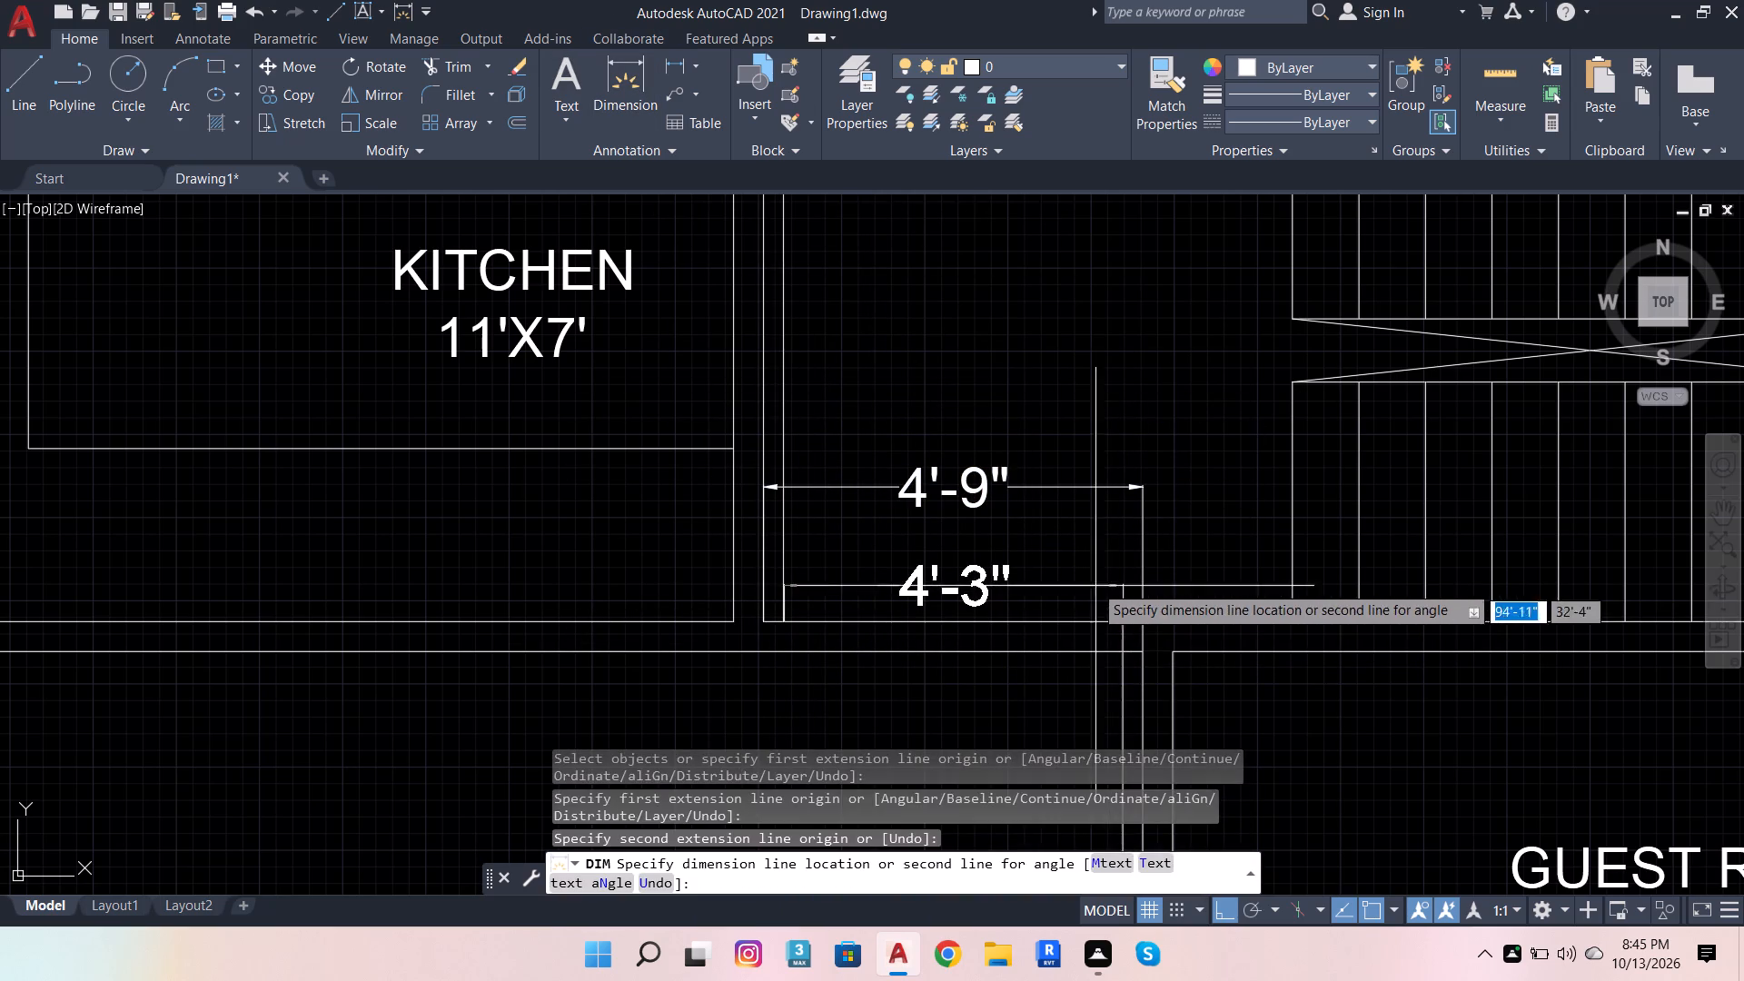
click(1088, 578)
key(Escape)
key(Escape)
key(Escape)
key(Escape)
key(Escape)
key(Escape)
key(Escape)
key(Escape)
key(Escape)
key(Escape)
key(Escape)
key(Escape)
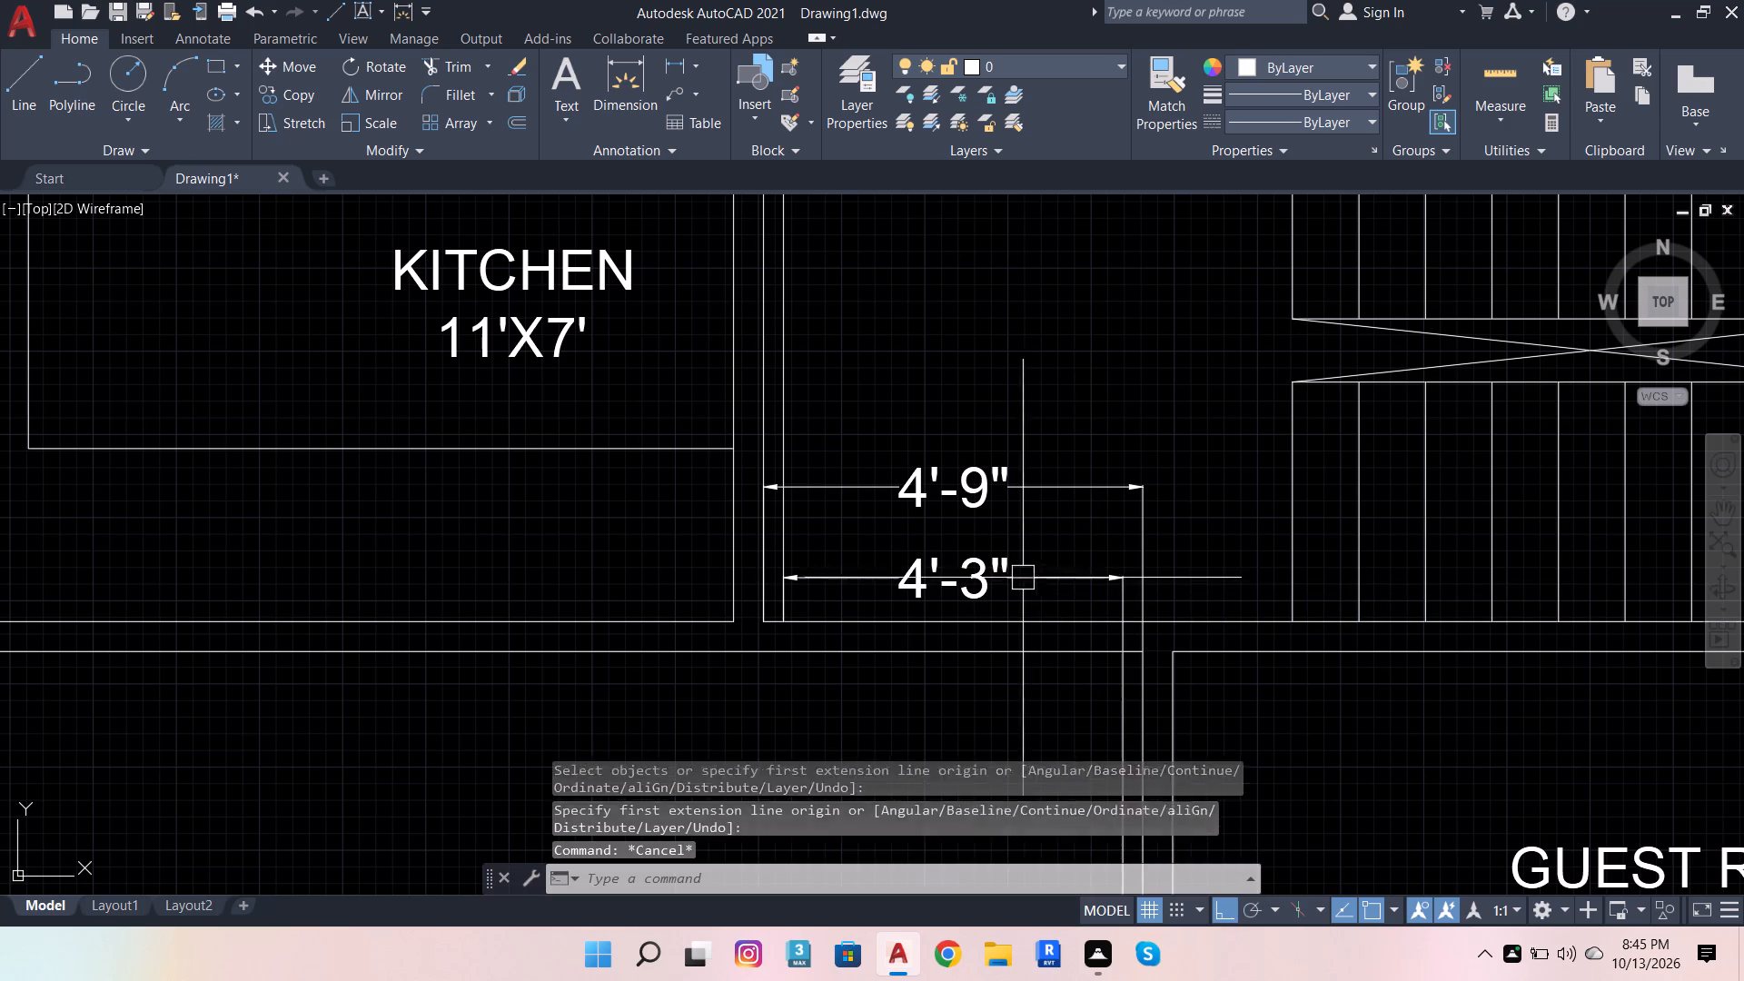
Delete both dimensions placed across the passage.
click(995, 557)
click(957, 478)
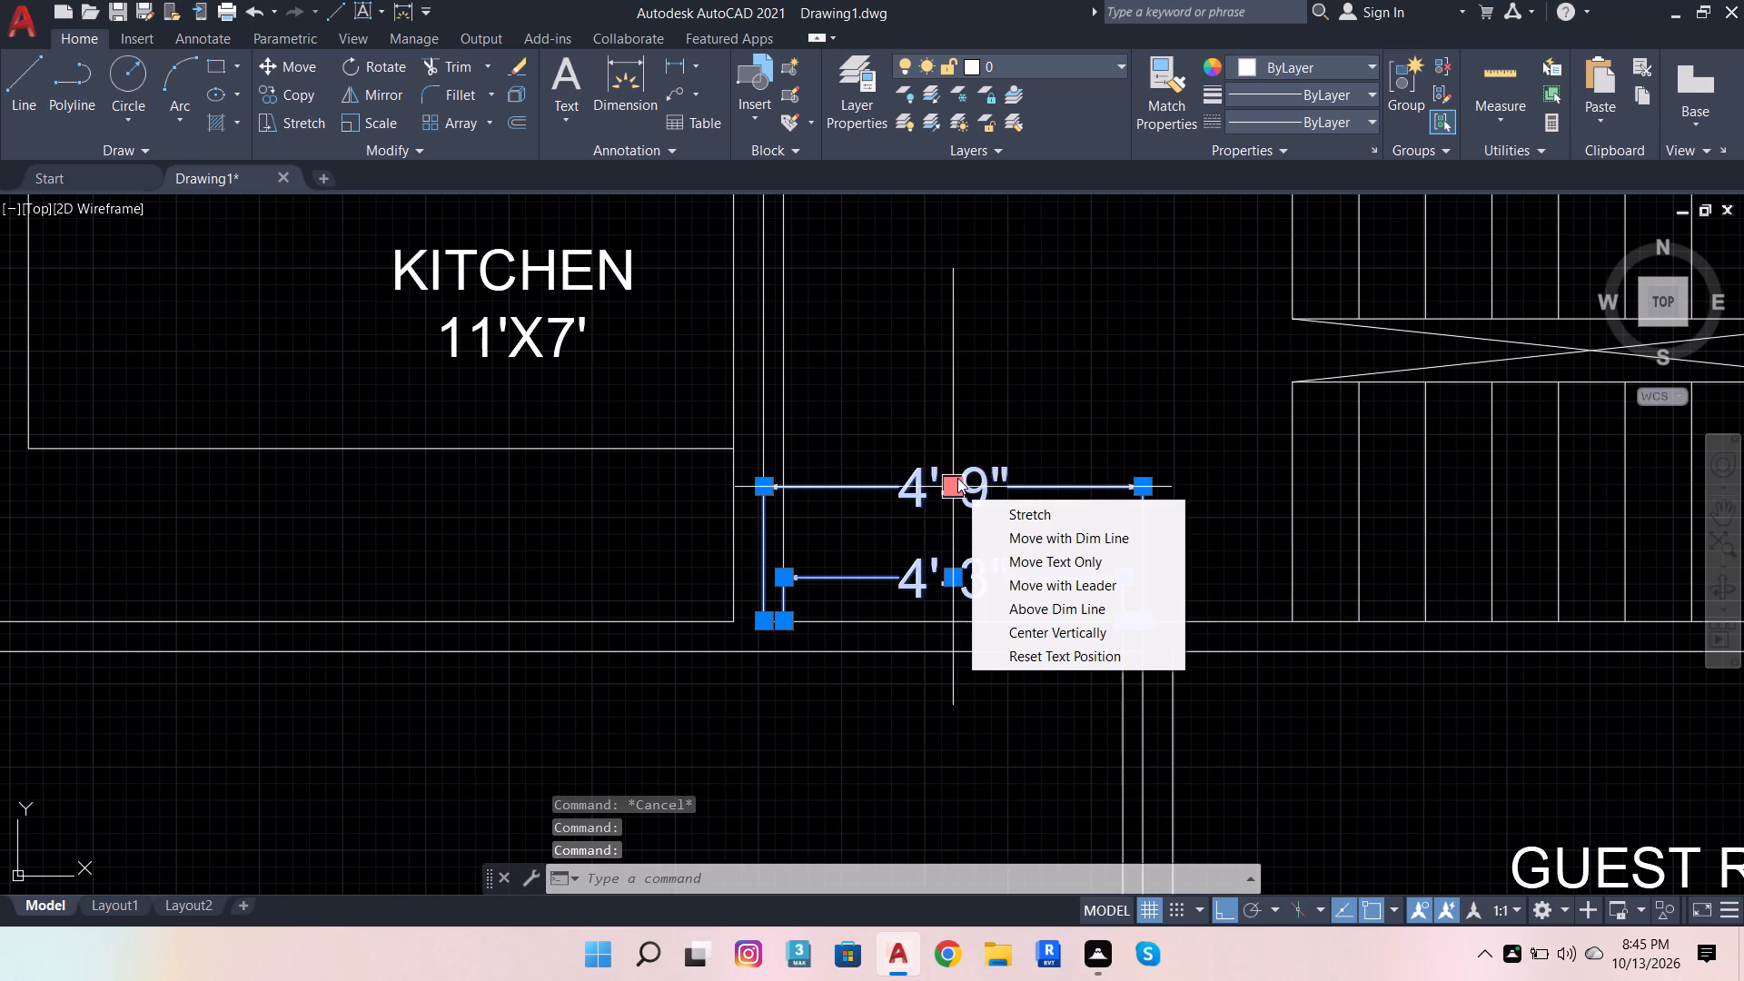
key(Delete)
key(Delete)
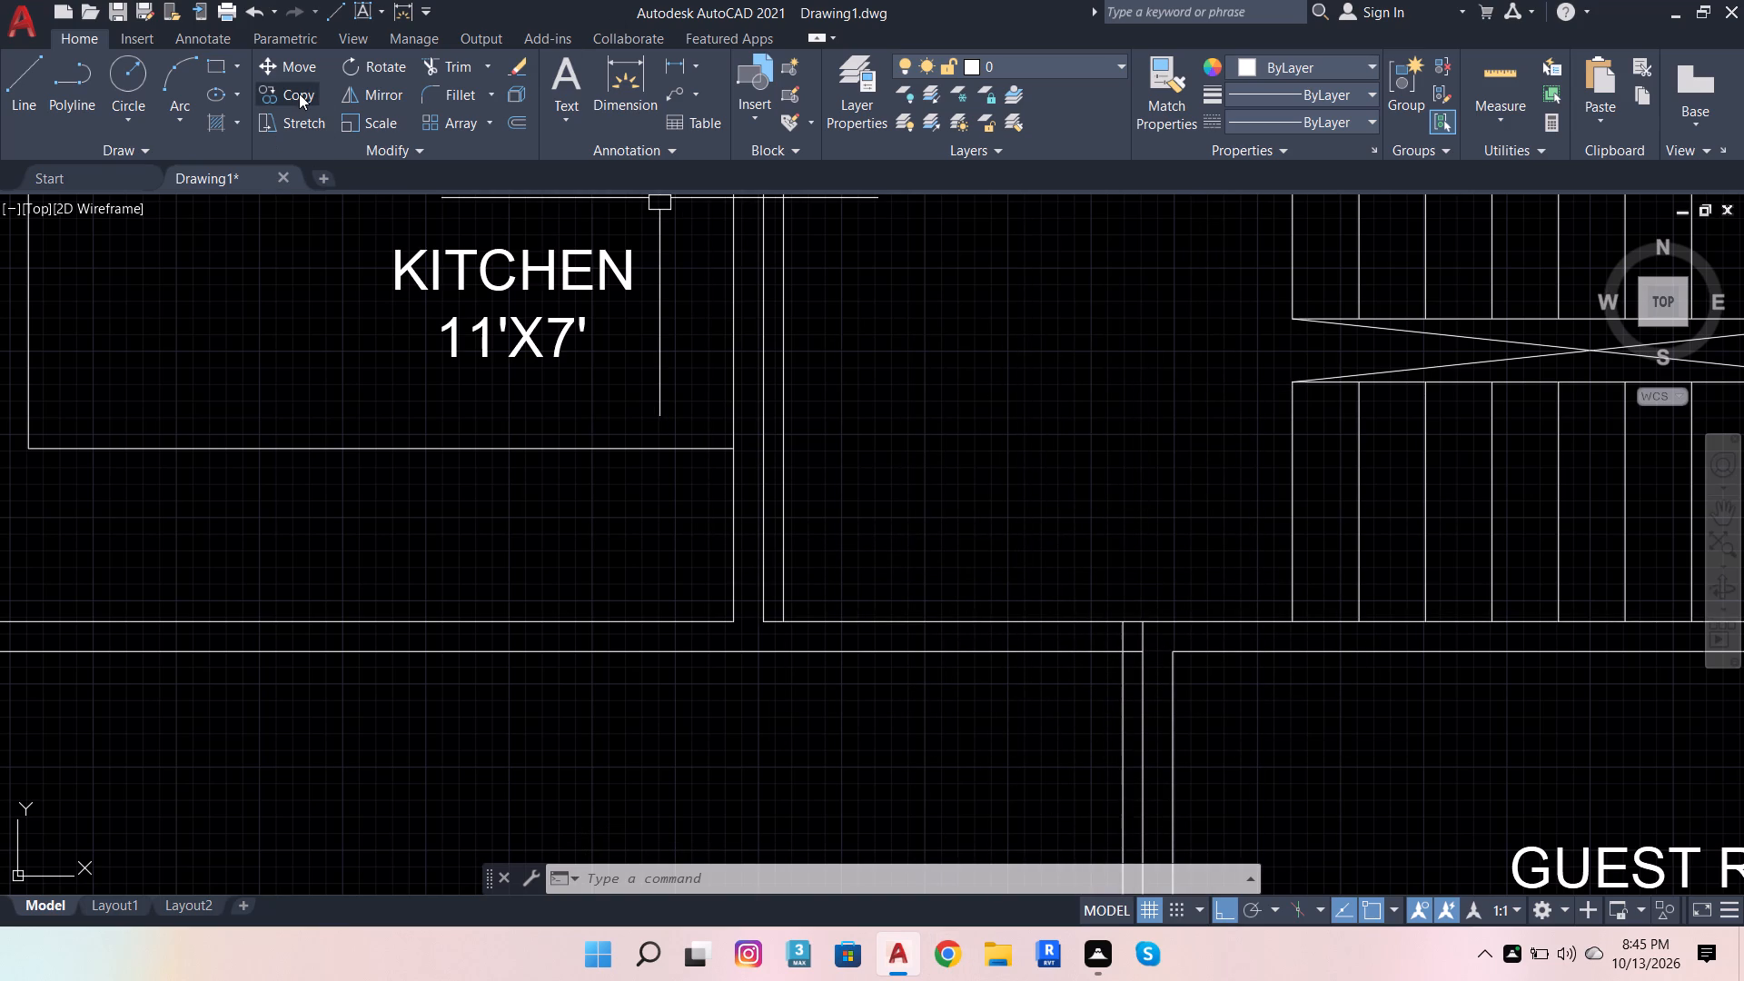
Offset the kitchen-side offset line 1.6 into the passage and the guest-room-side offset line 1.6 to both sides.
click(520, 125)
click(788, 619)
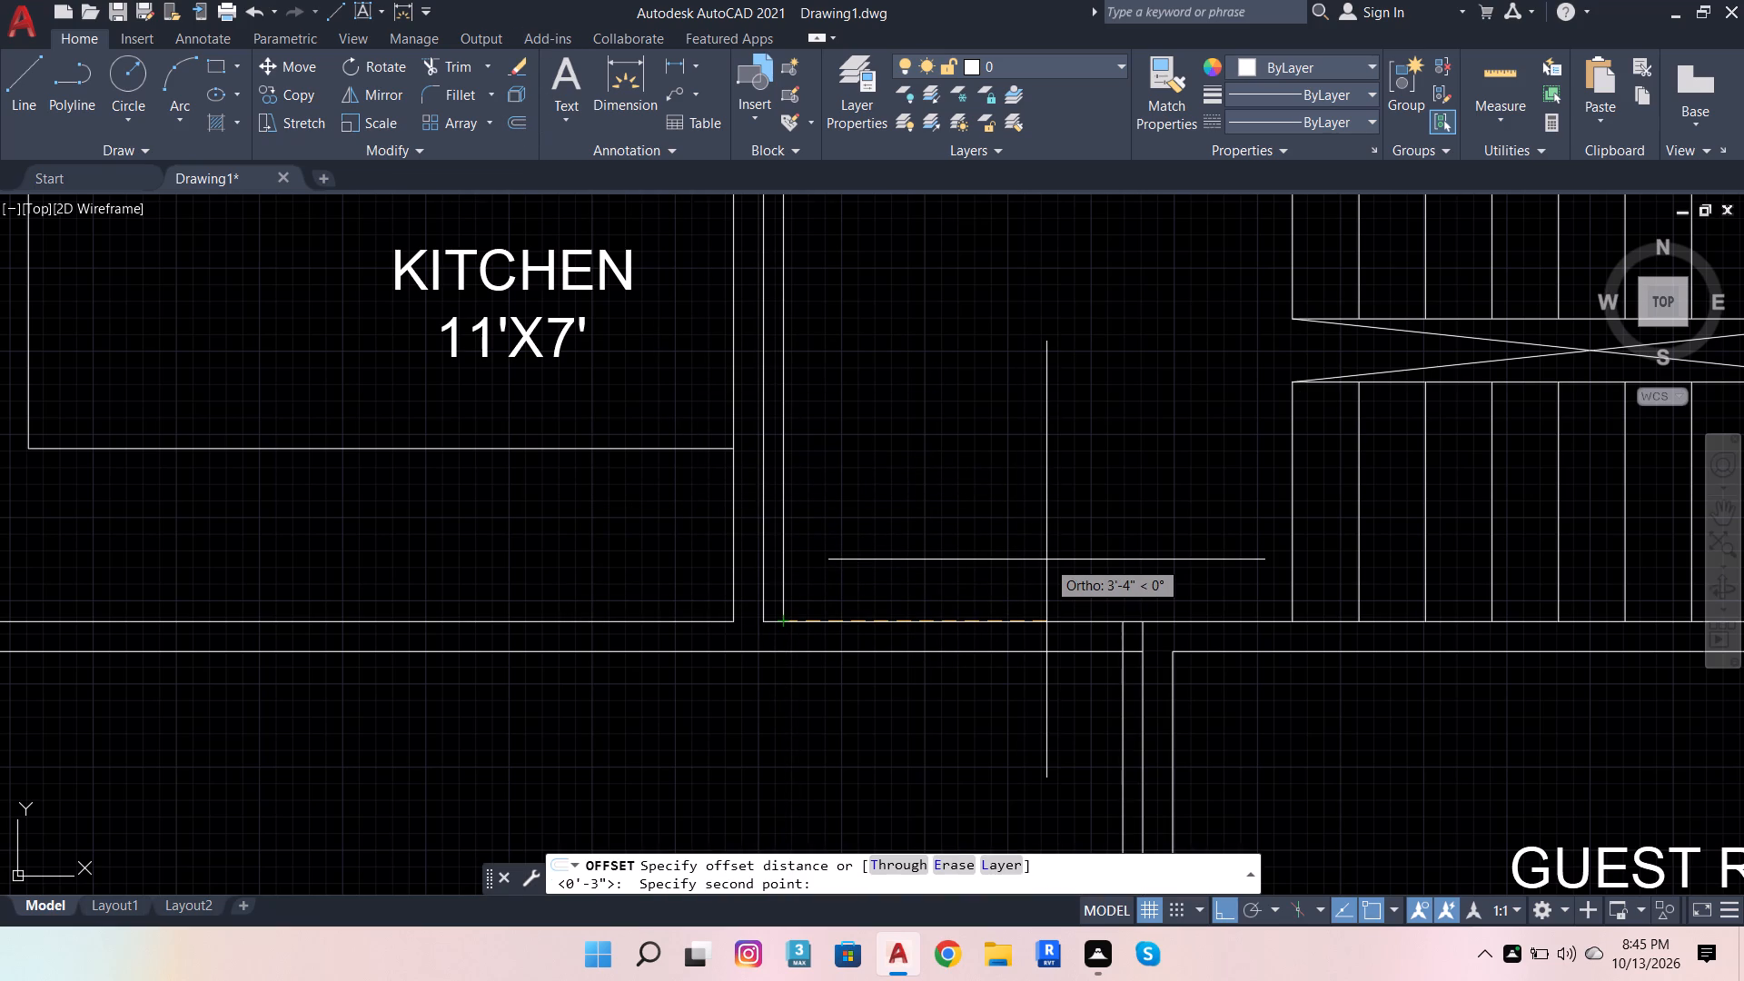
text(1.)
key(6)
key(Return)
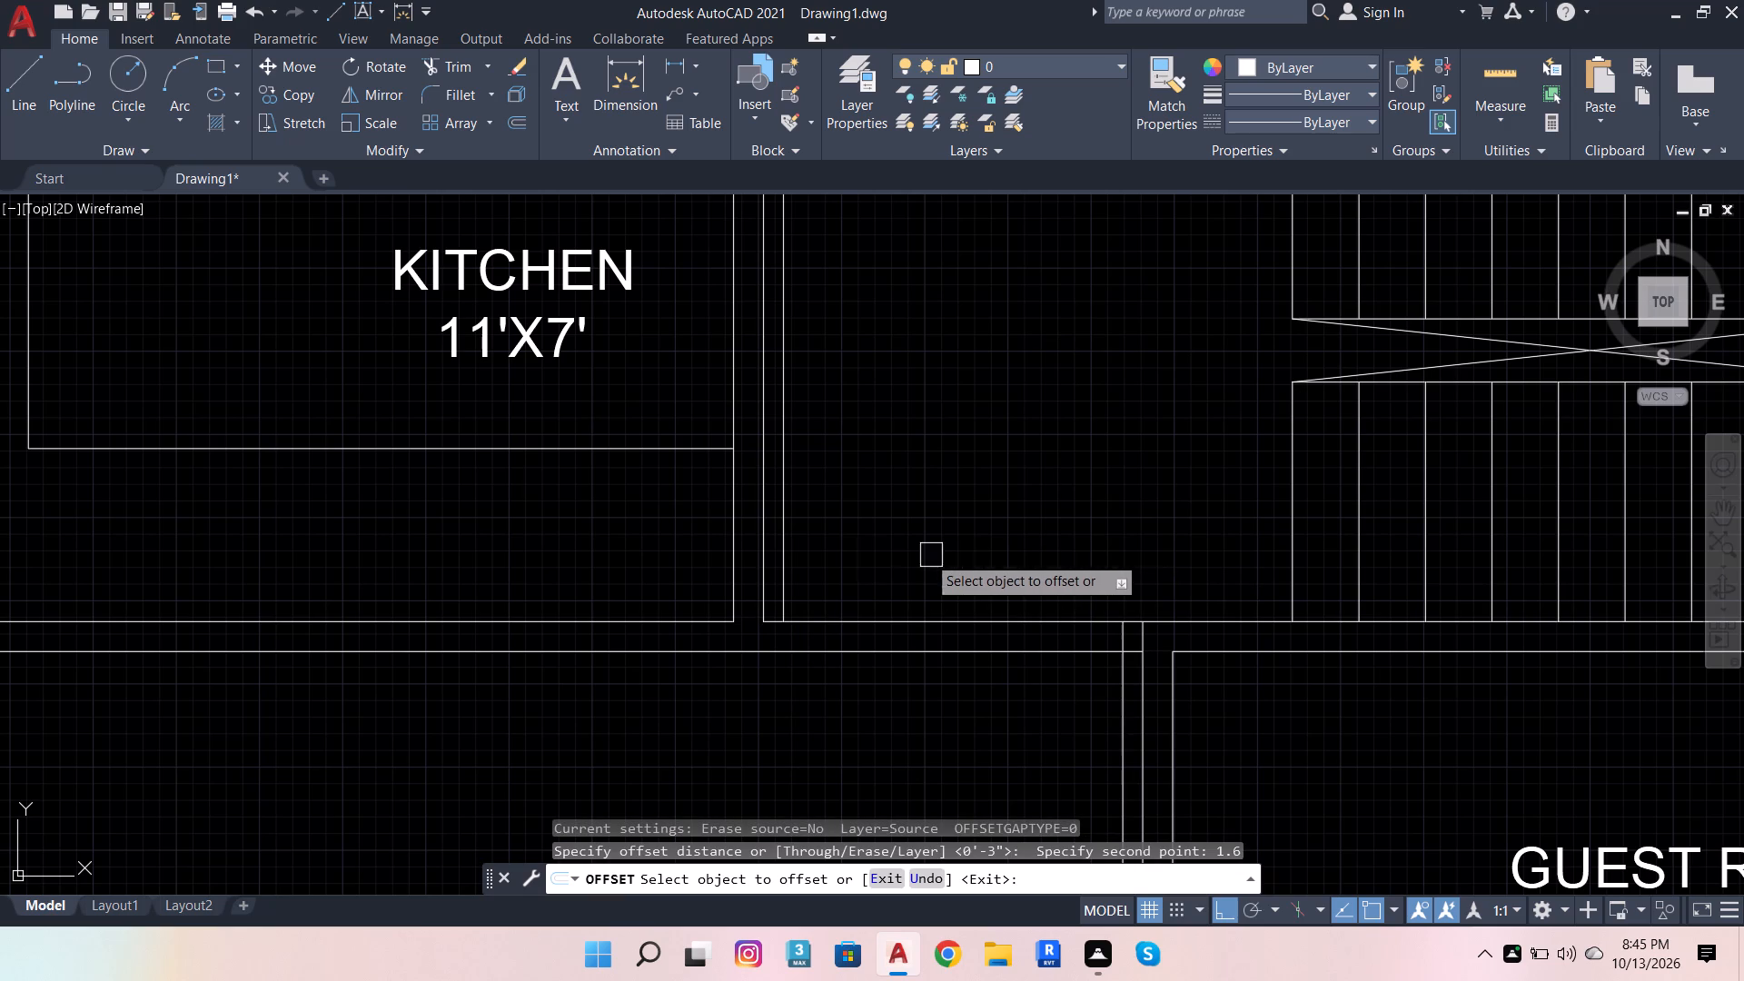
click(781, 571)
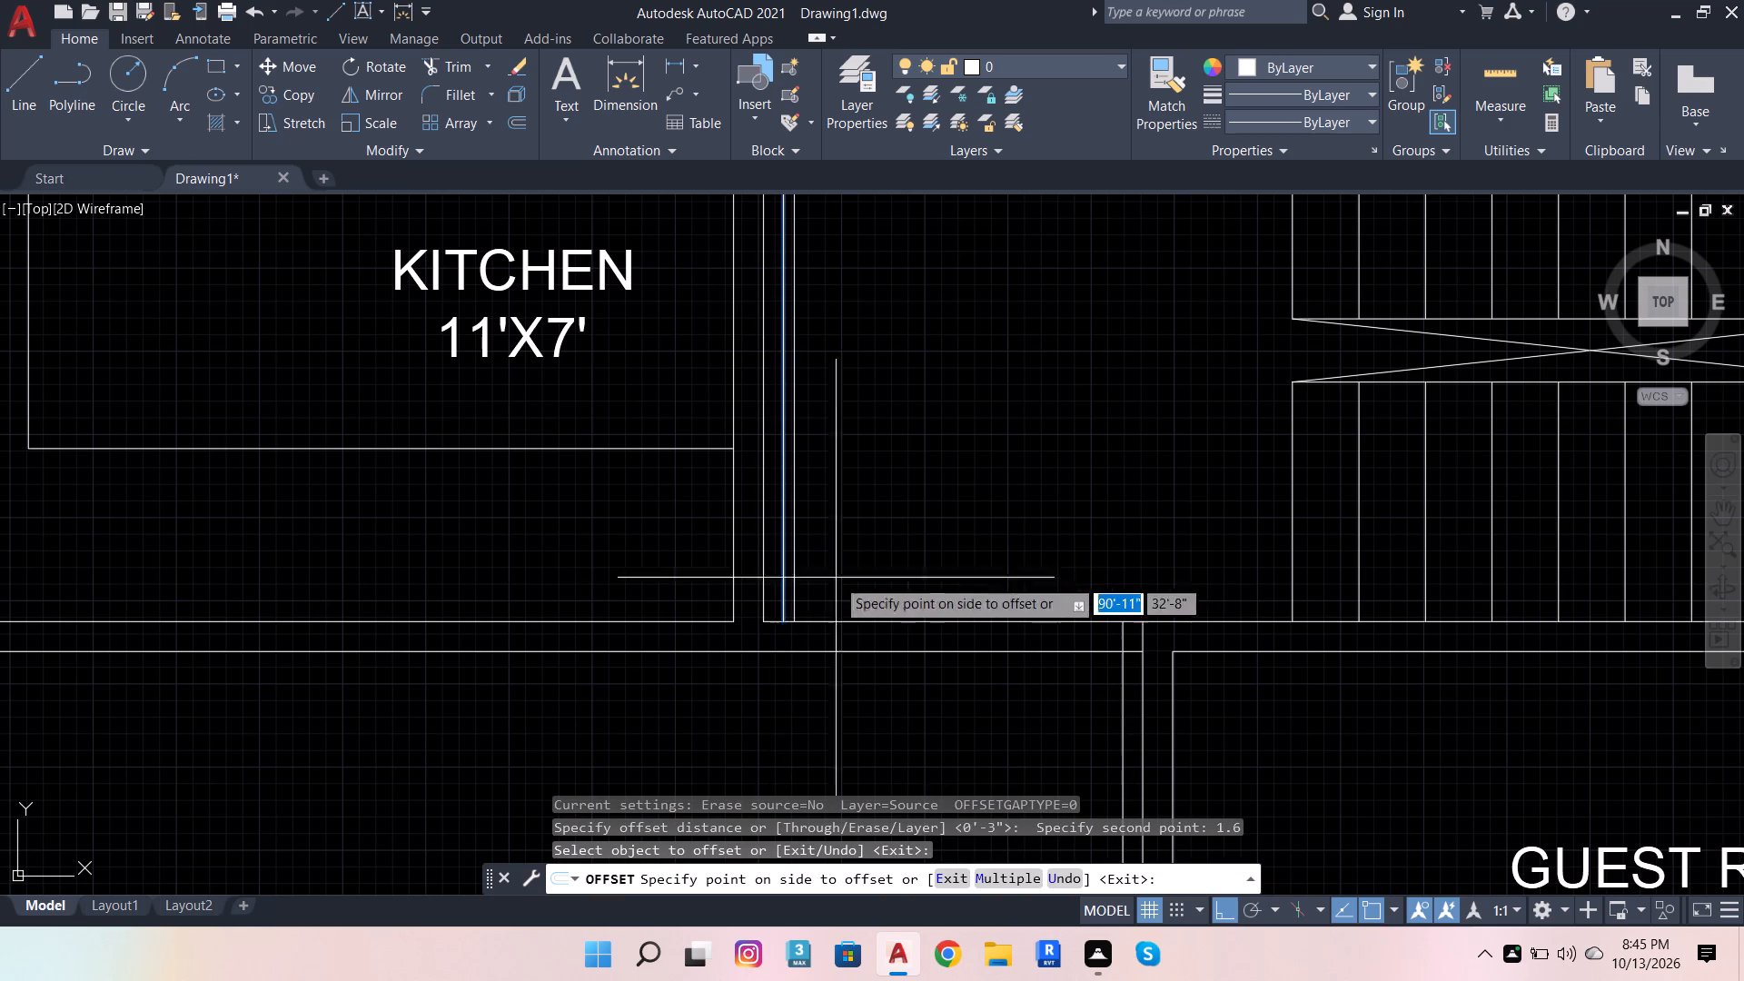
click(918, 544)
click(1119, 746)
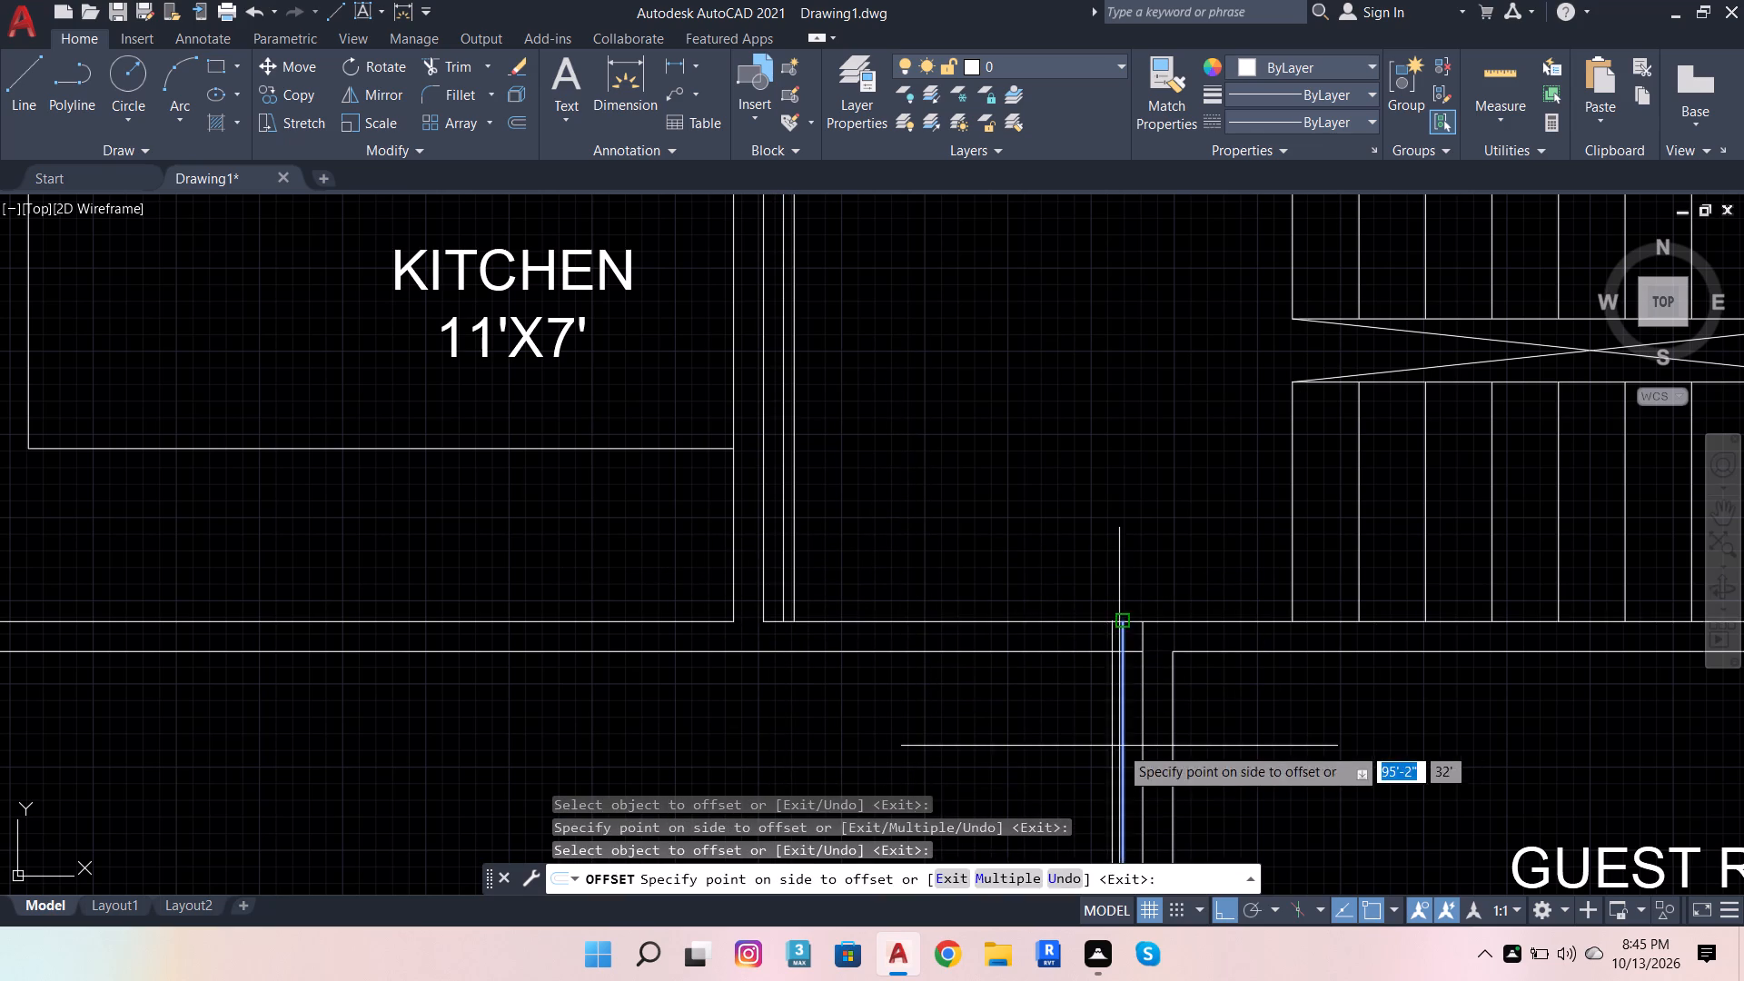
drag(1330, 649, 1714, 593)
click(1114, 701)
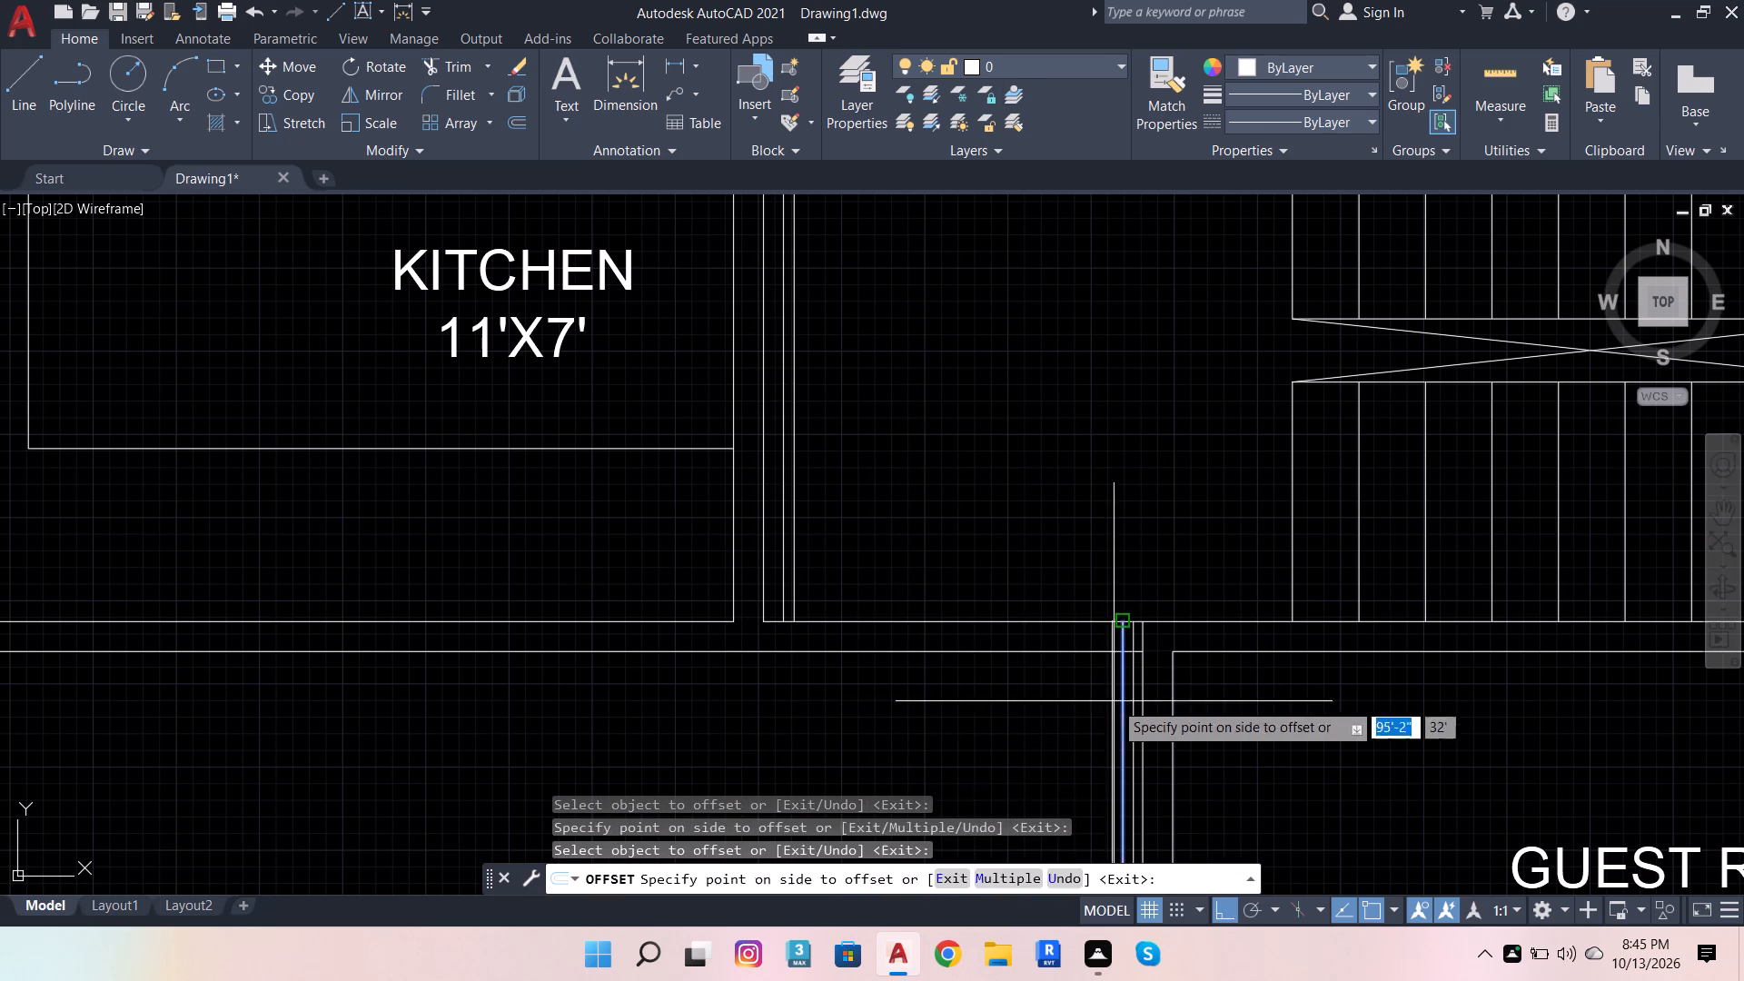
click(1067, 688)
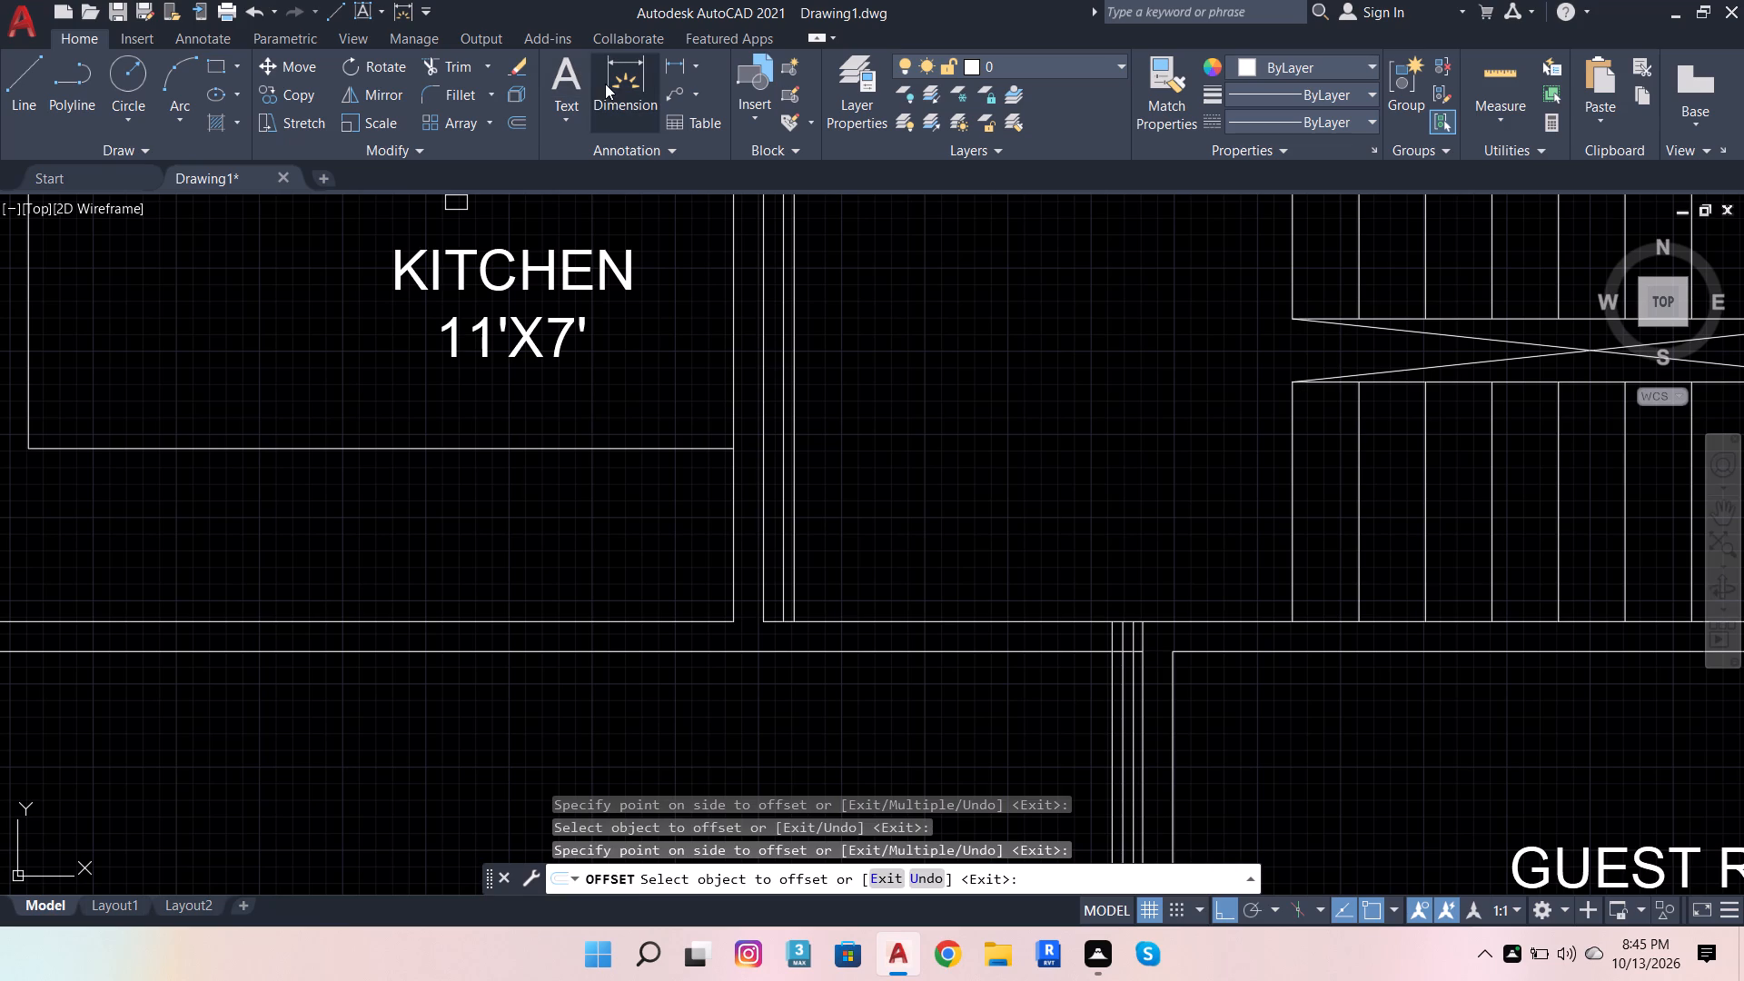
Dimension the opening between the innermost offset lines, placing the dimension above the verandah wall.
click(606, 84)
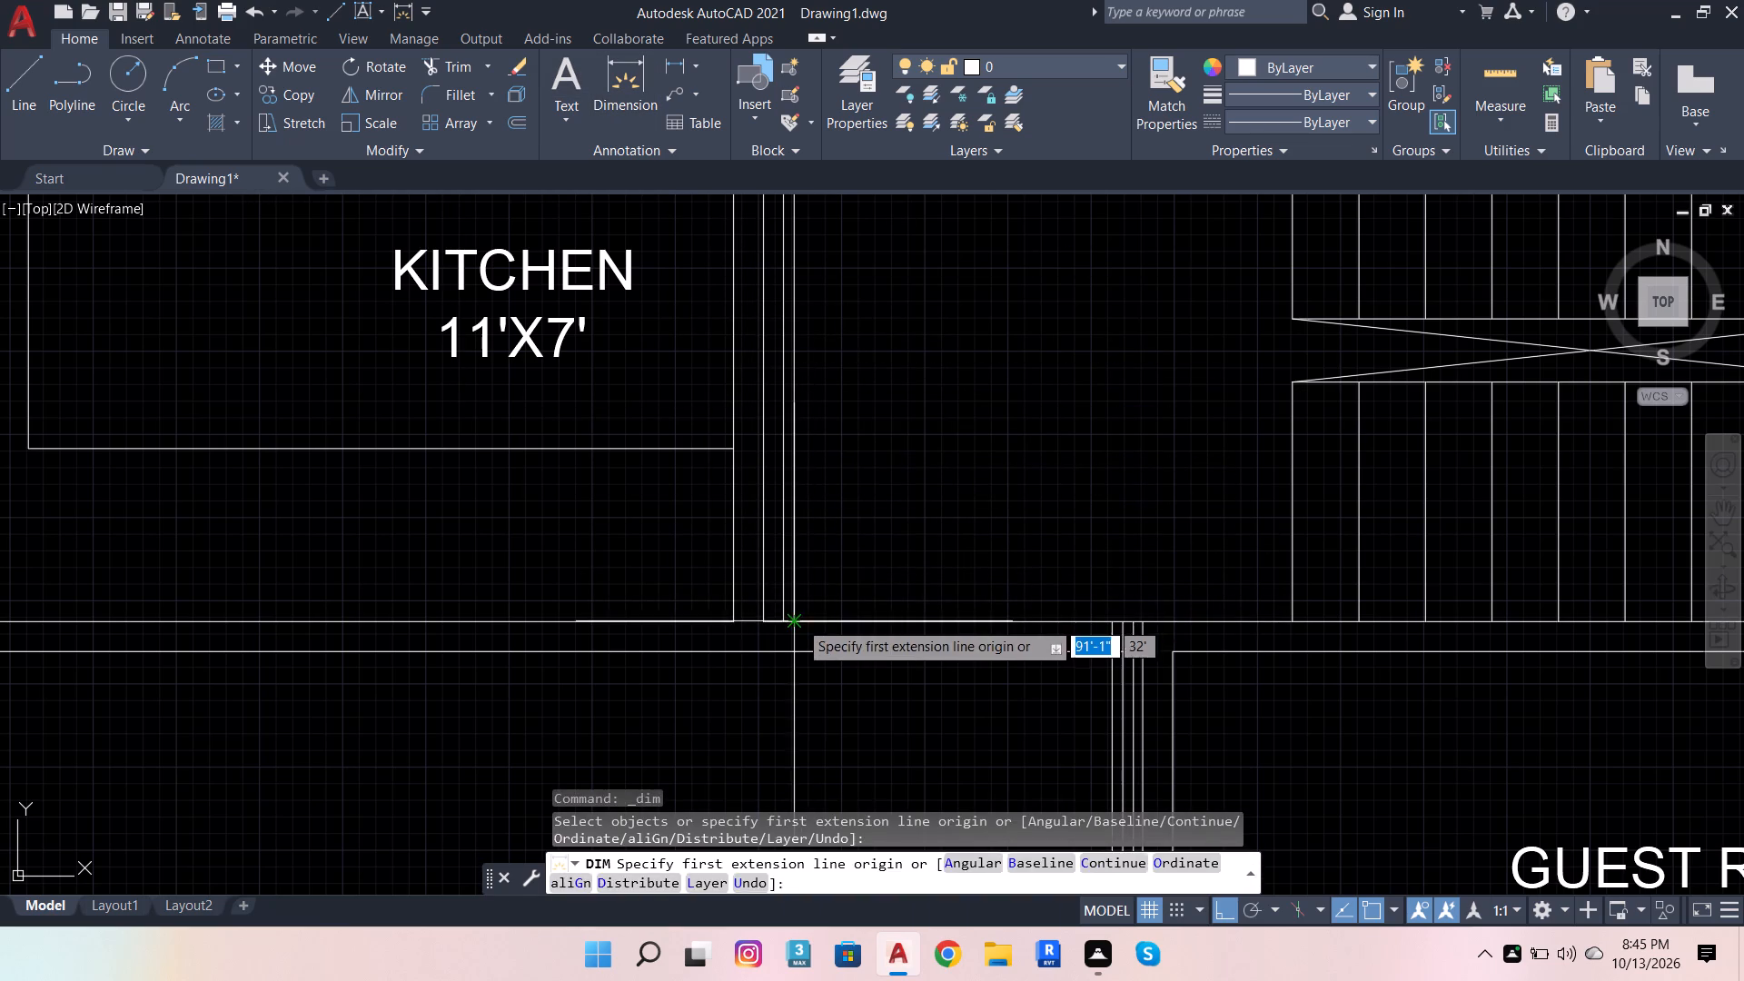
click(798, 620)
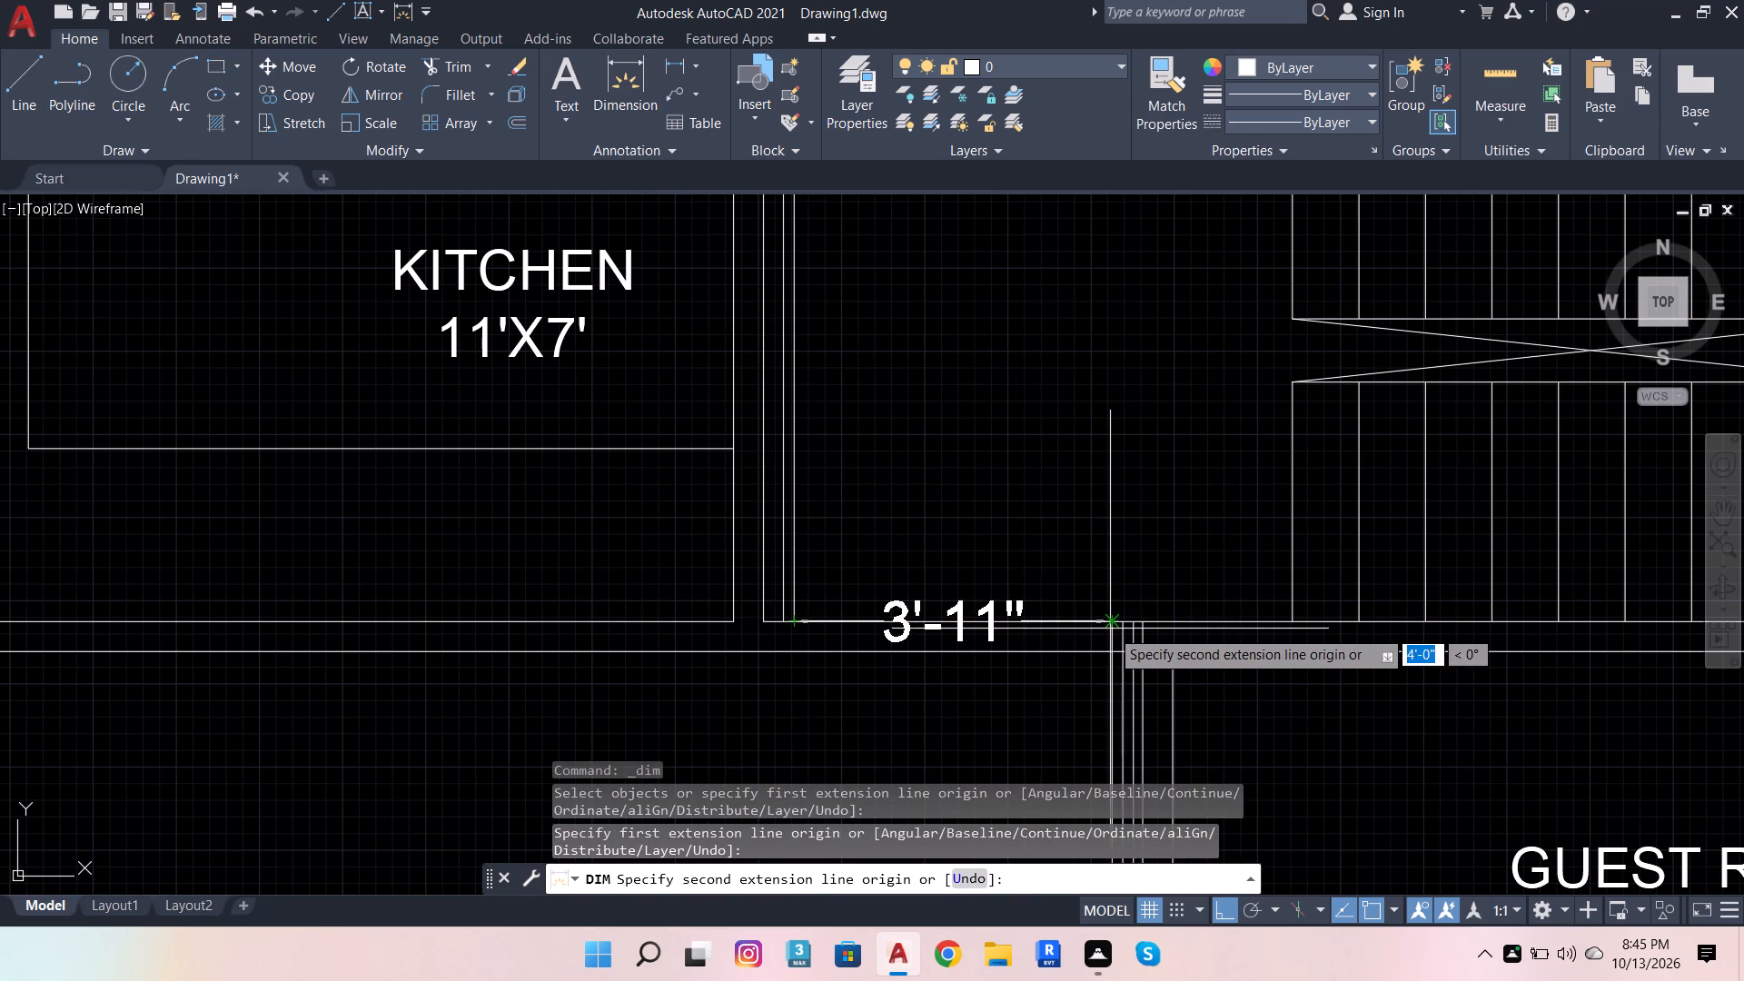
click(1114, 619)
click(1066, 509)
key(space)
key(space)
key(space)
key(space)
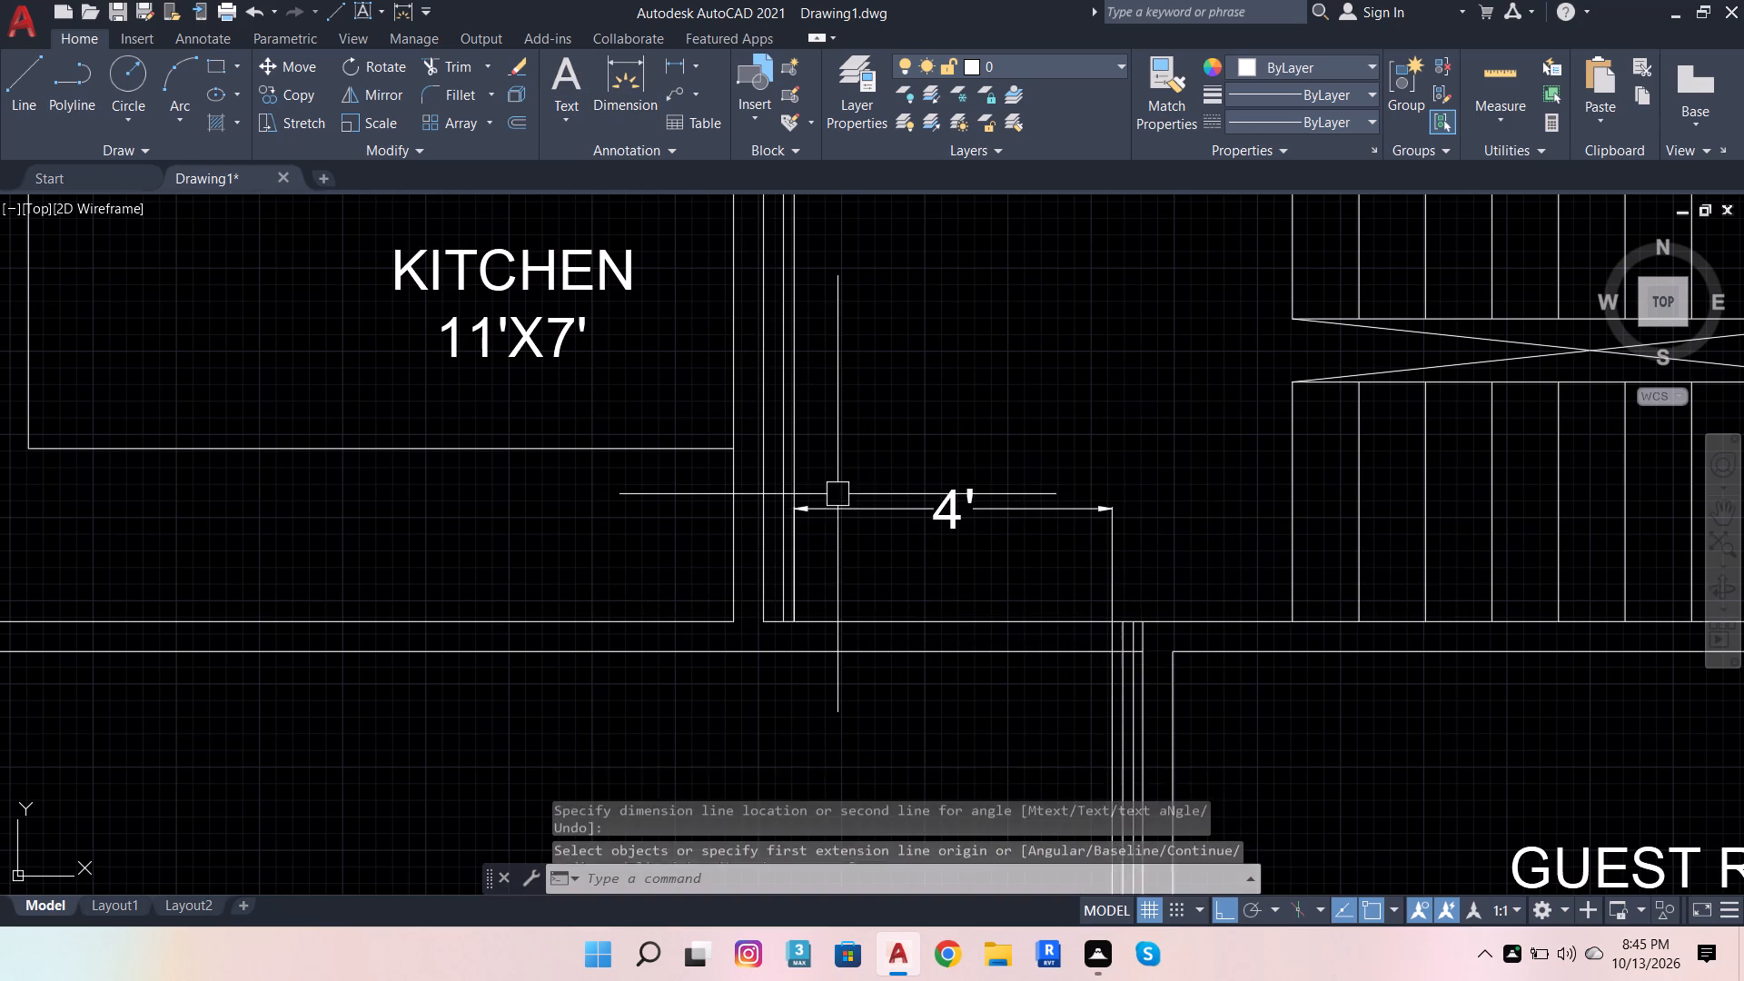
key(Escape)
key(Escape)
key(Escape)
key(Escape)
key(Escape)
key(Escape)
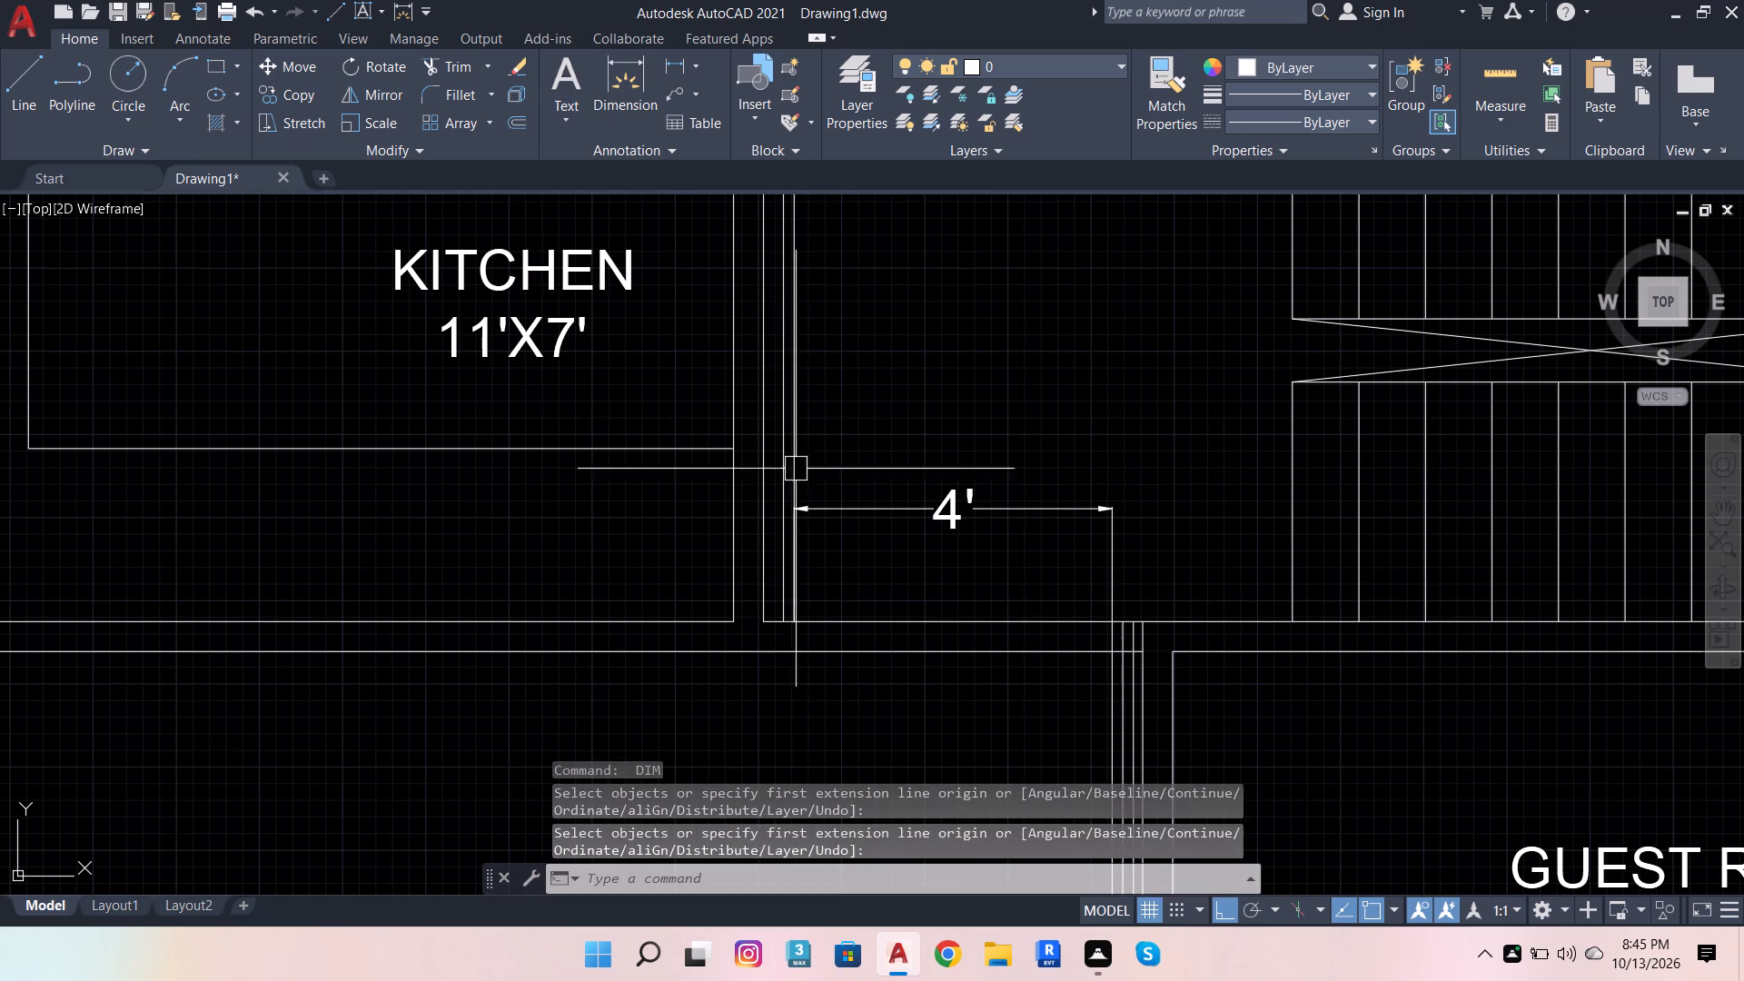
Trim away the opening dimension and the surplus offset lines at the guest-room side, leaving one jamb line across the wall.
click(471, 59)
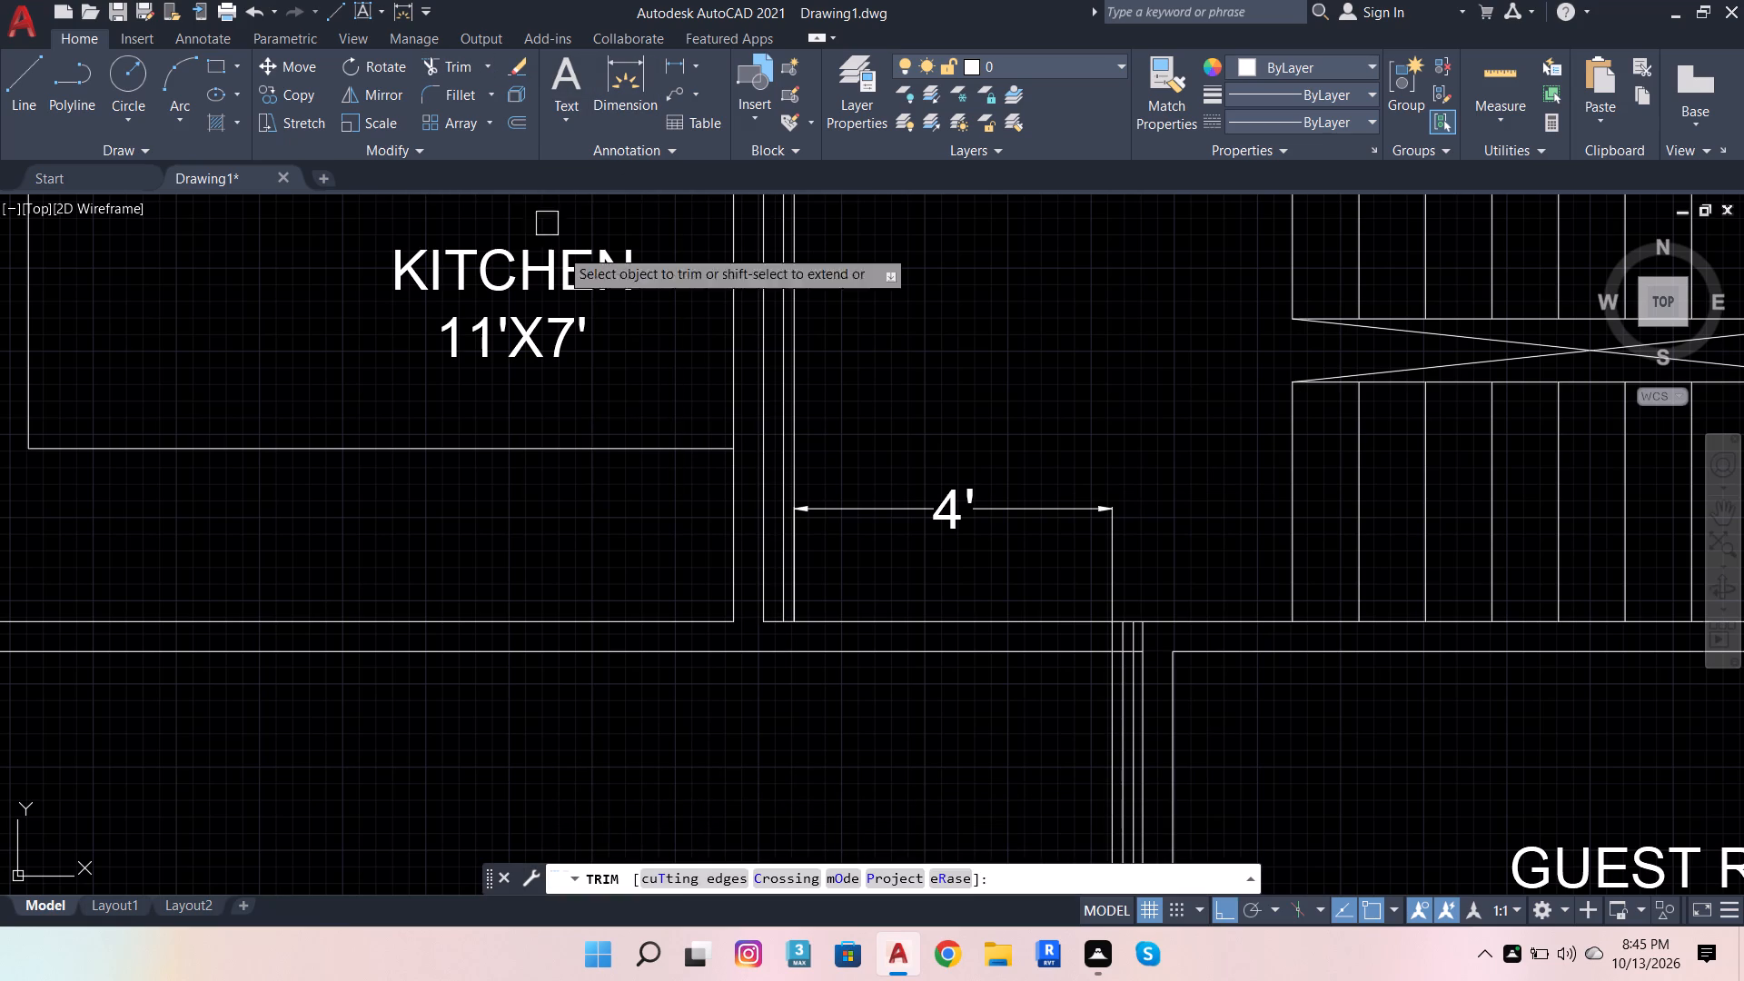
shift+click(799, 454)
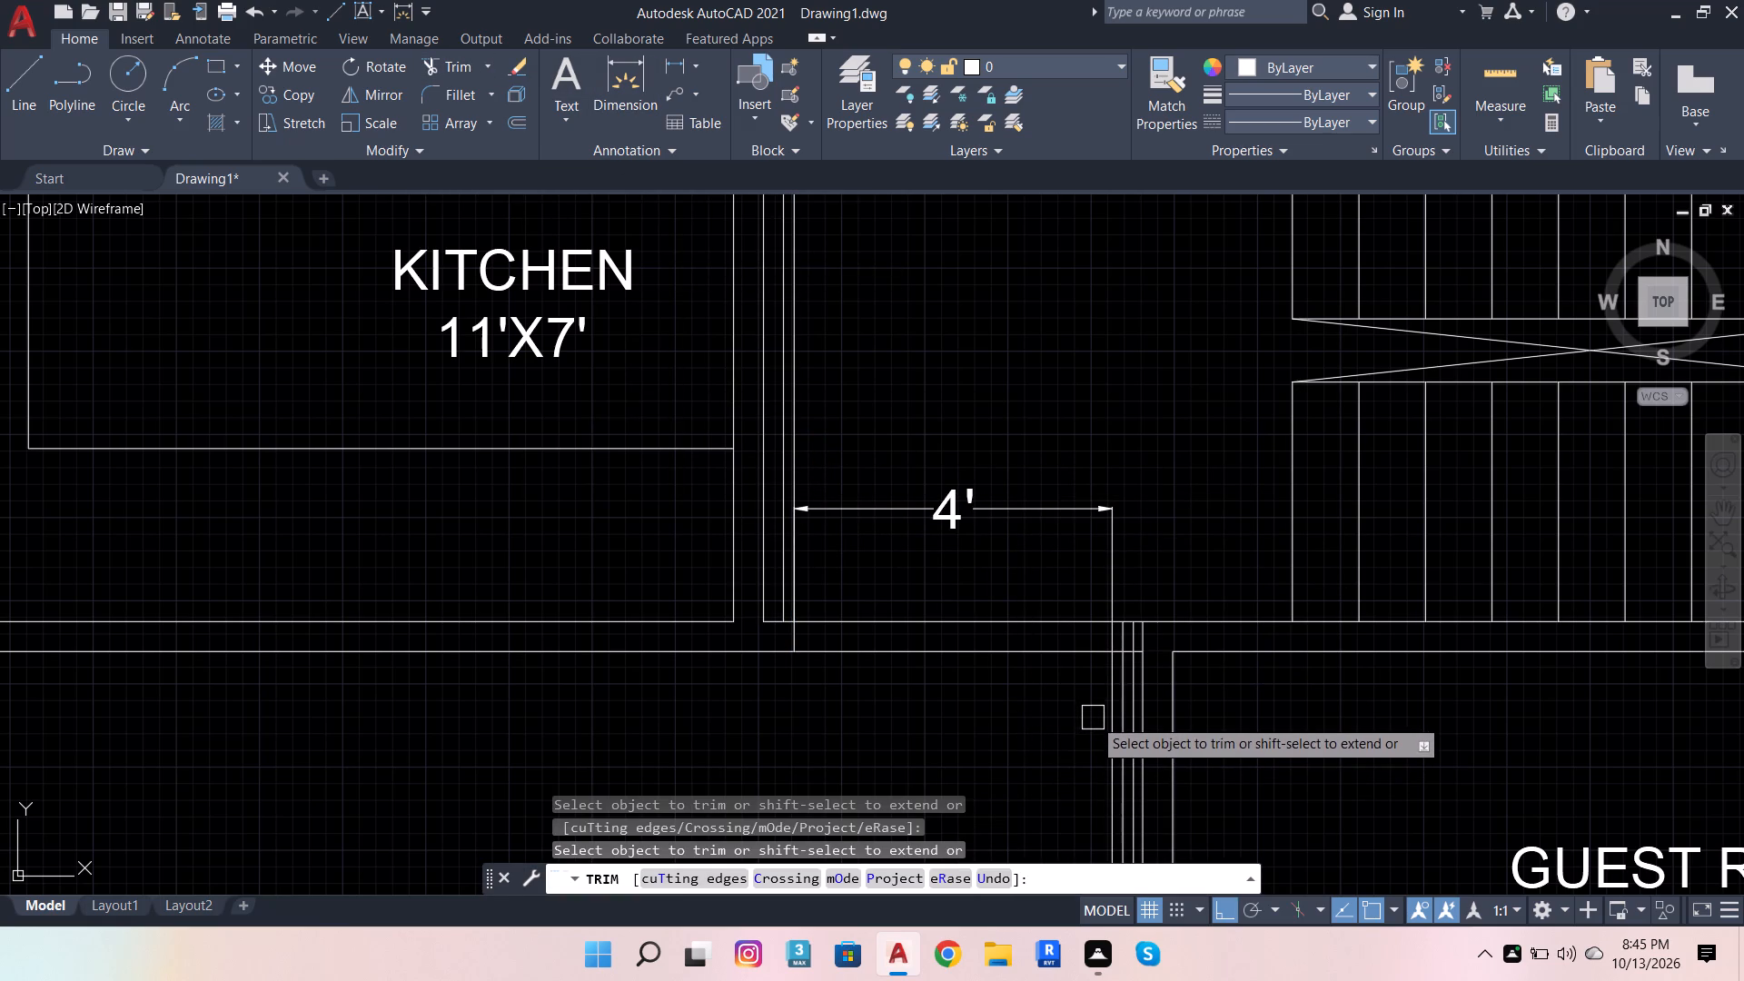
click(1104, 529)
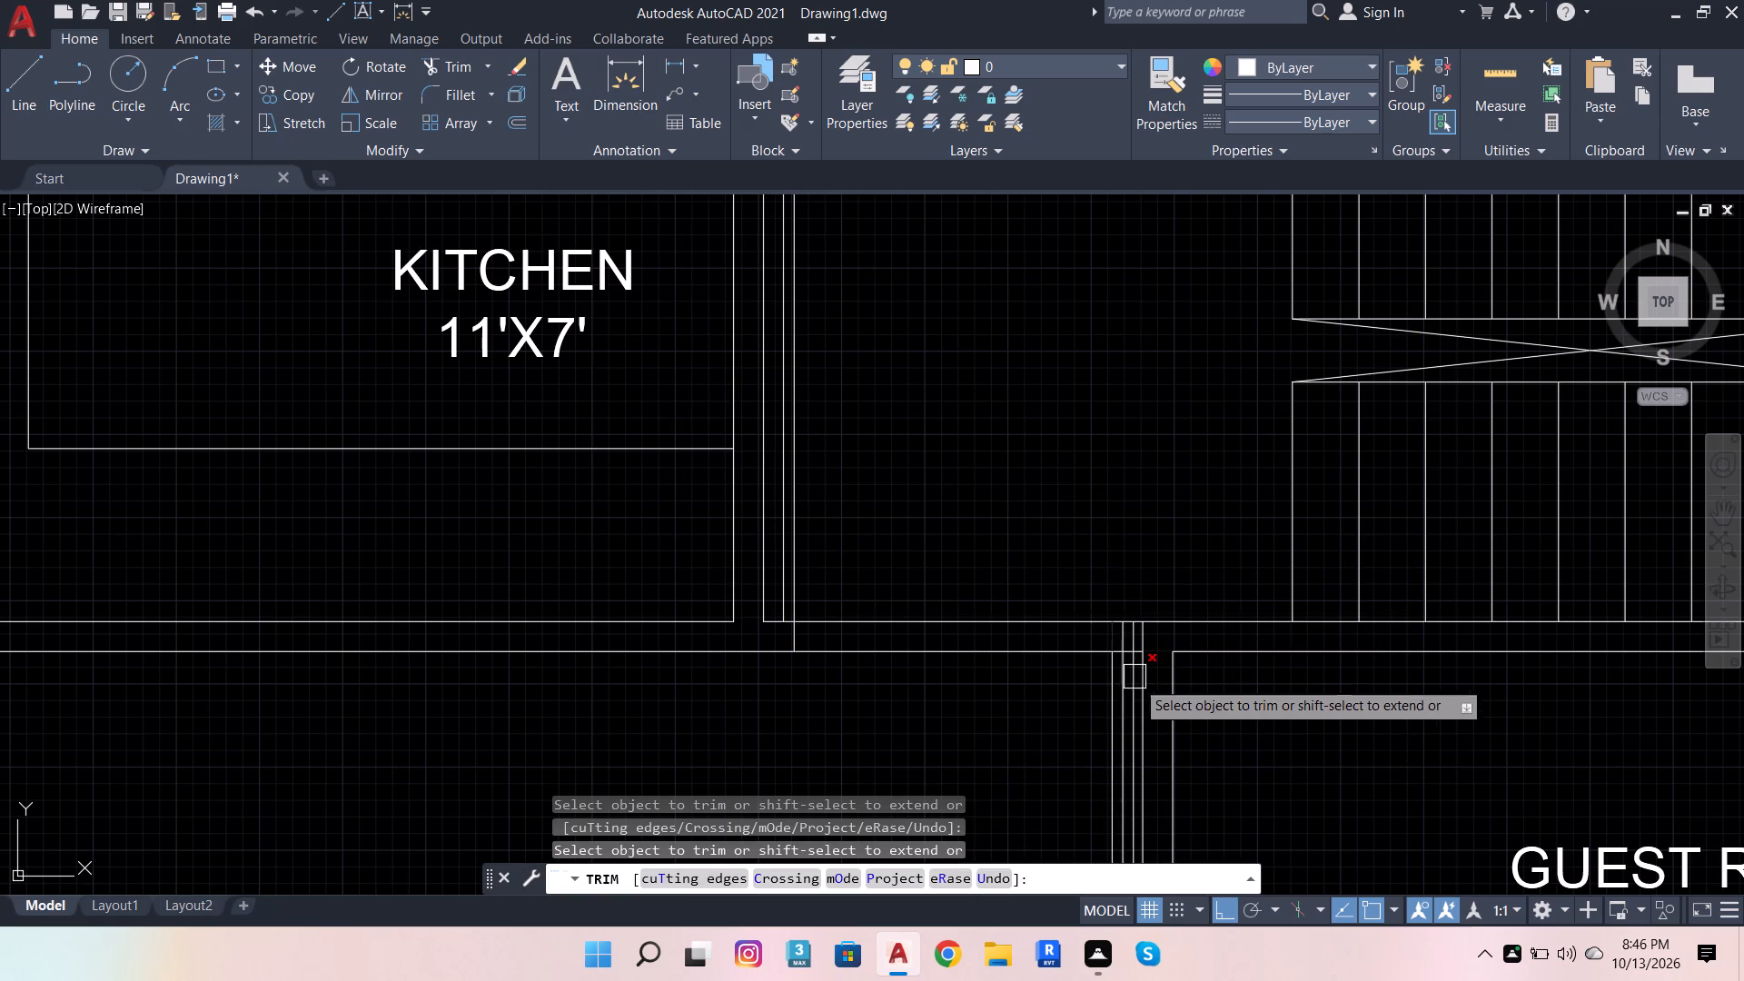
scroll(1136, 716, up, 3)
click(1115, 669)
click(1087, 626)
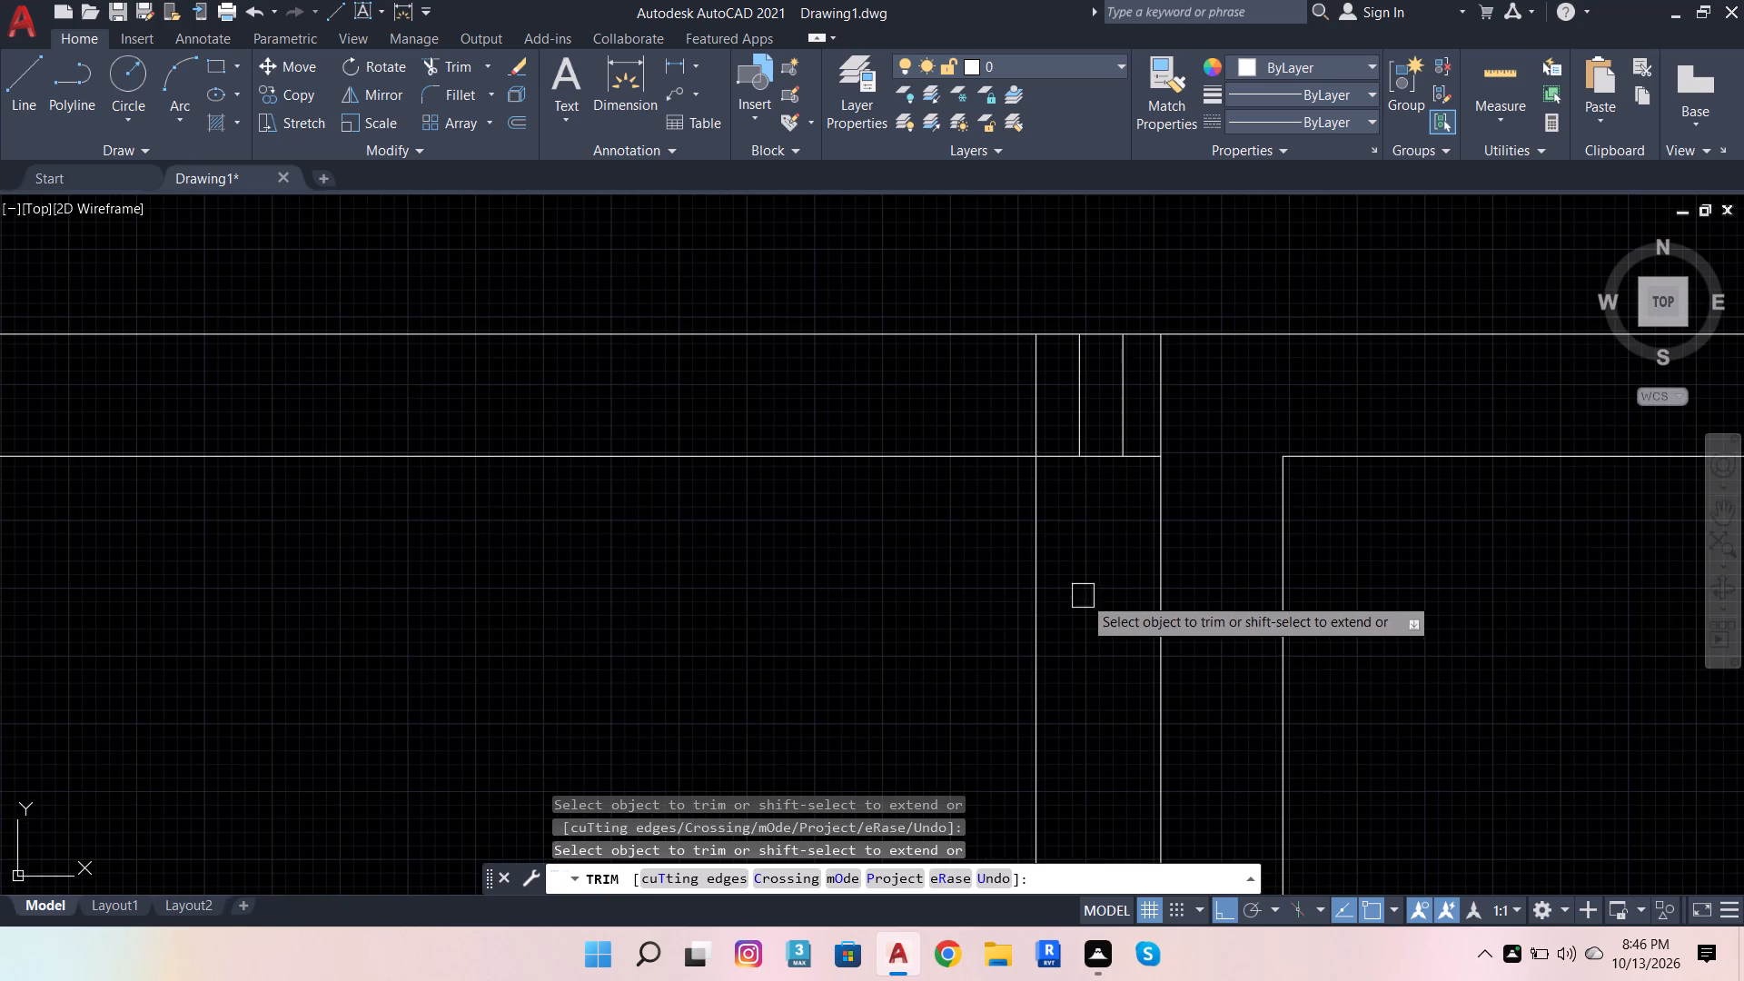
click(1094, 387)
click(1127, 391)
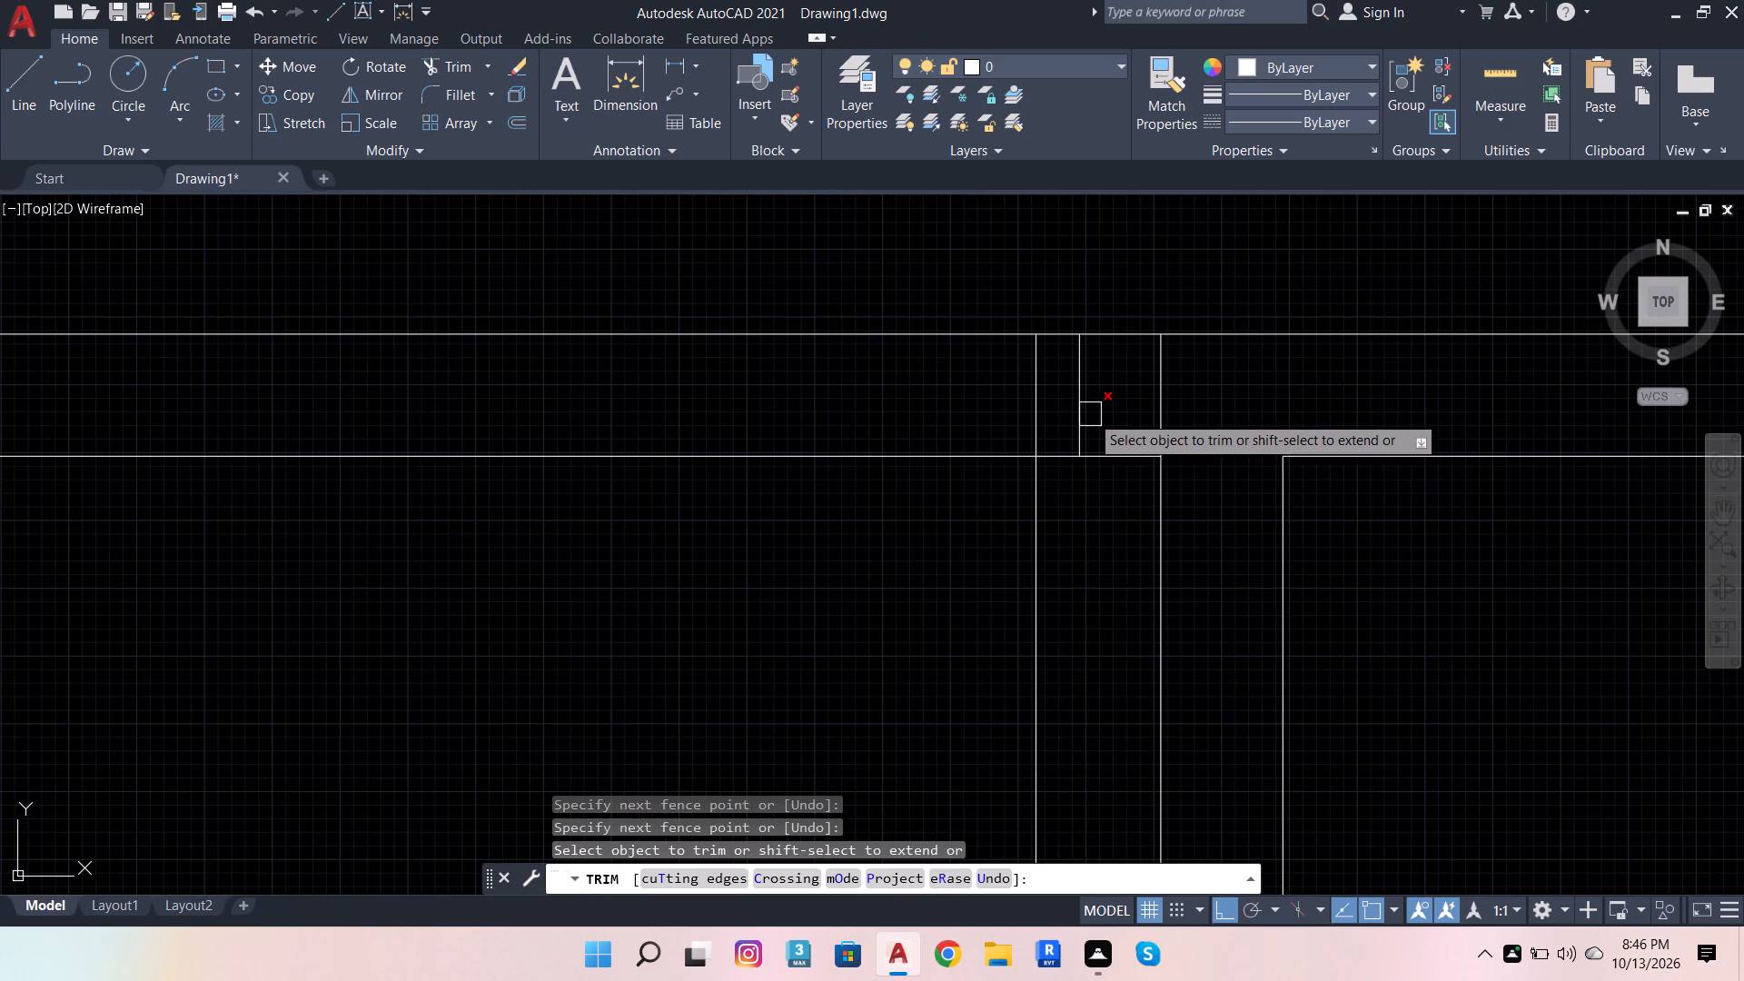
click(1081, 417)
click(1158, 391)
scroll(1241, 396, down, 4)
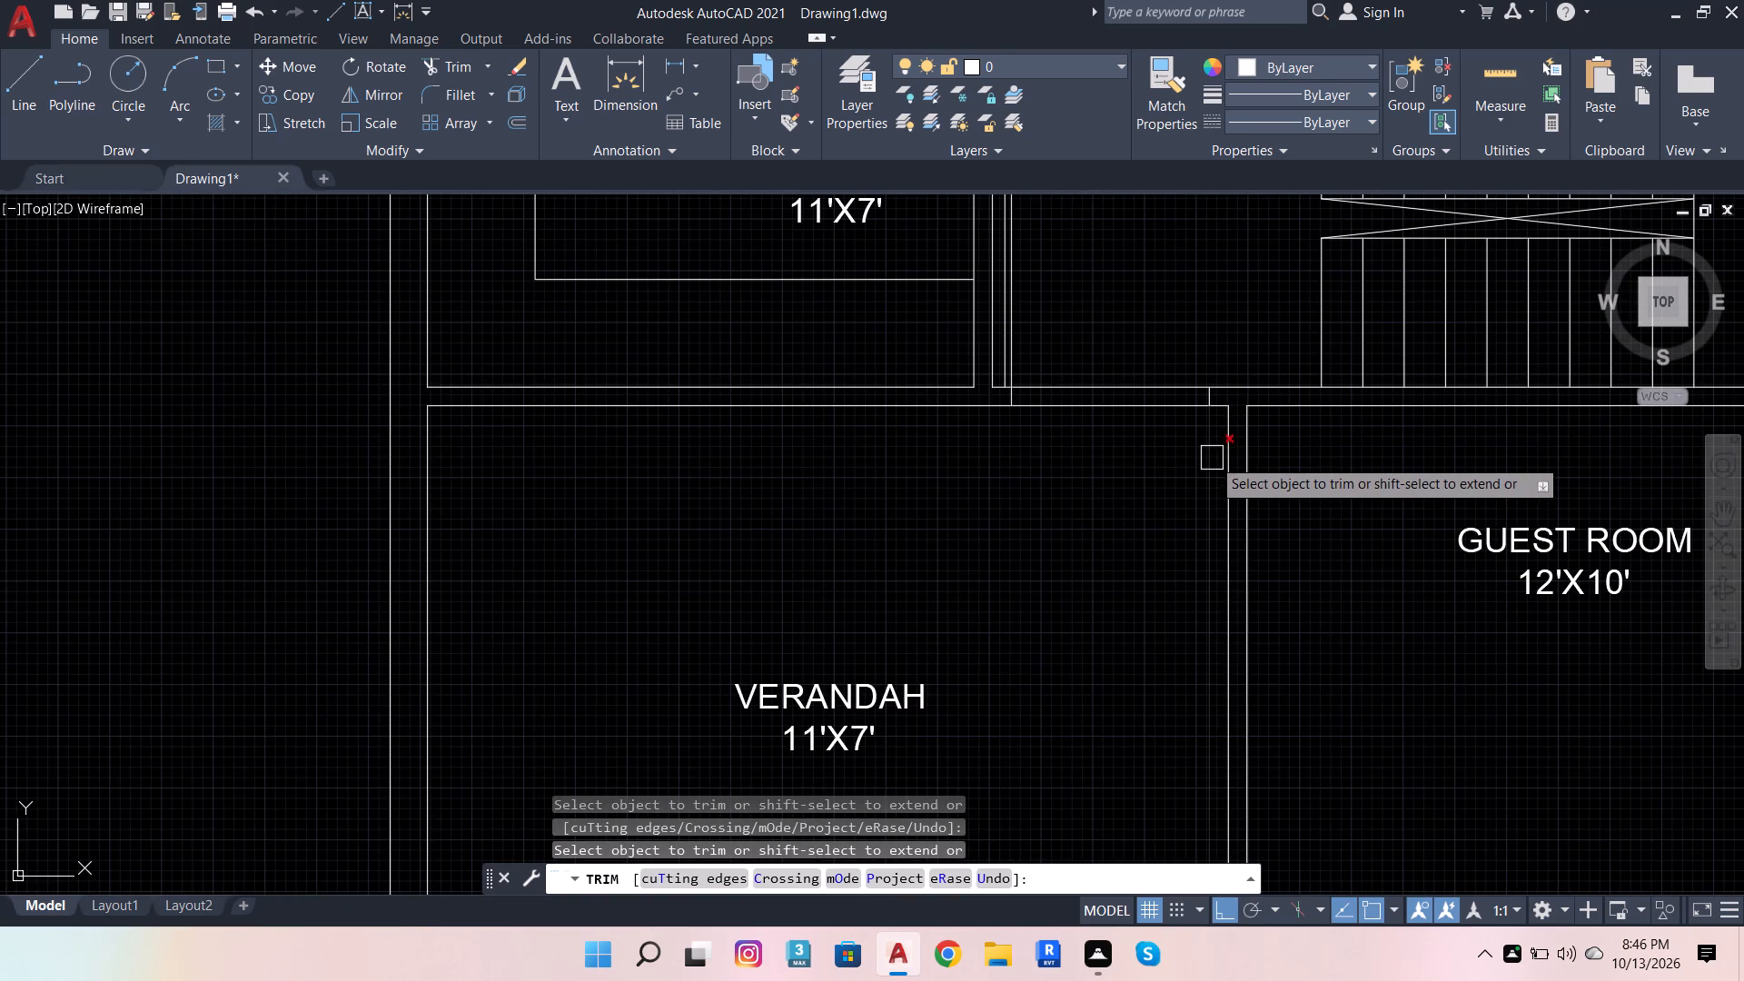
click(1212, 458)
Trim the offset lines running up into the passage beside the kitchen wall, leaving one jamb line across the wall.
scroll(1024, 342, up, 3)
click(999, 415)
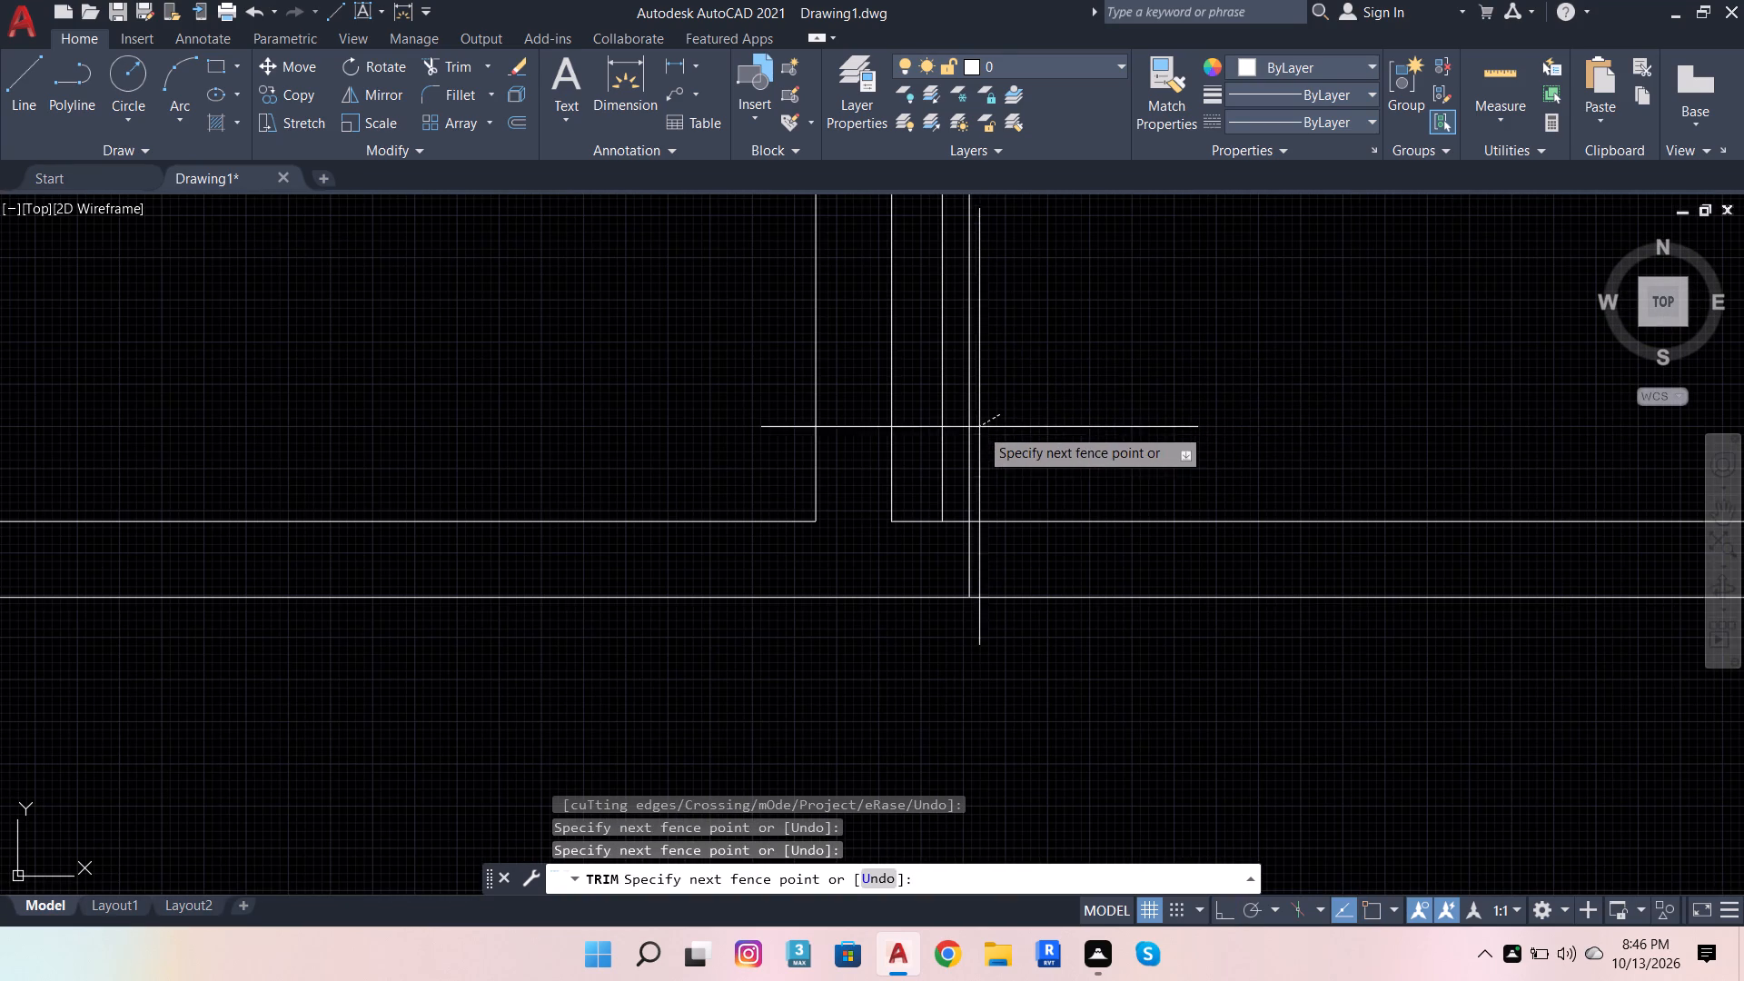
click(939, 438)
Trim both verandah wall lines between the two jamb lines to cut the door opening.
scroll(951, 540, down, 4)
click(994, 486)
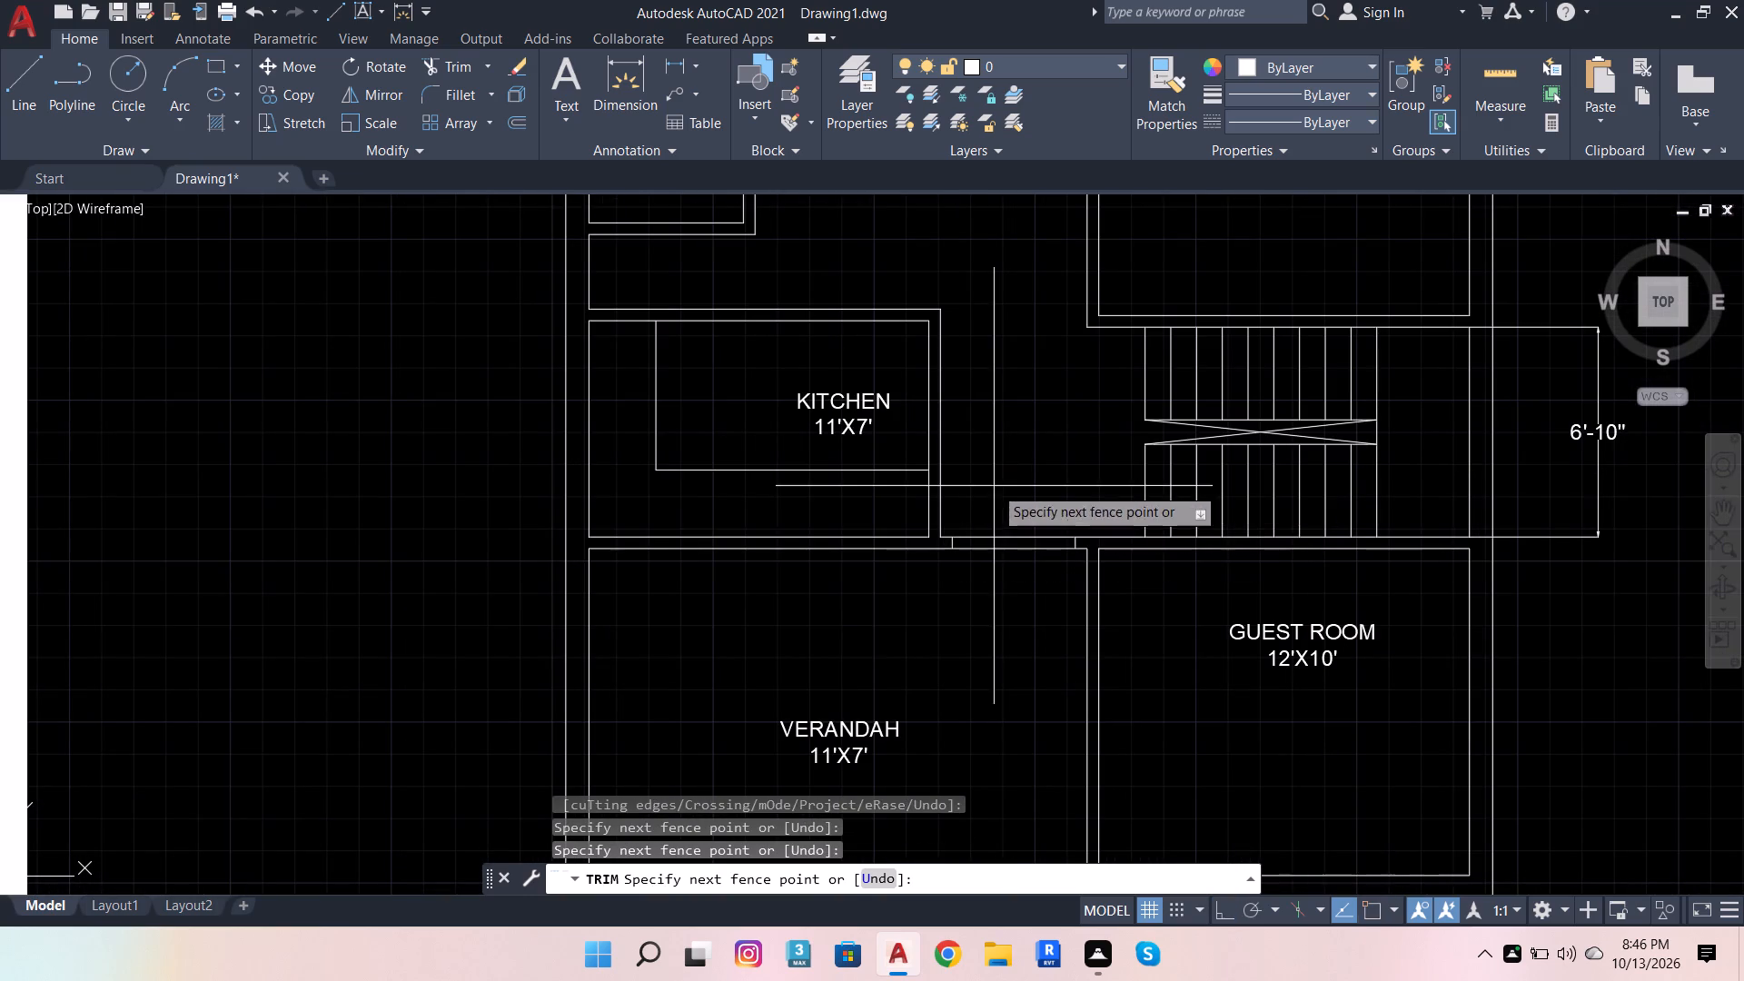
click(1000, 630)
key(Escape)
key(Escape)
key(Escape)
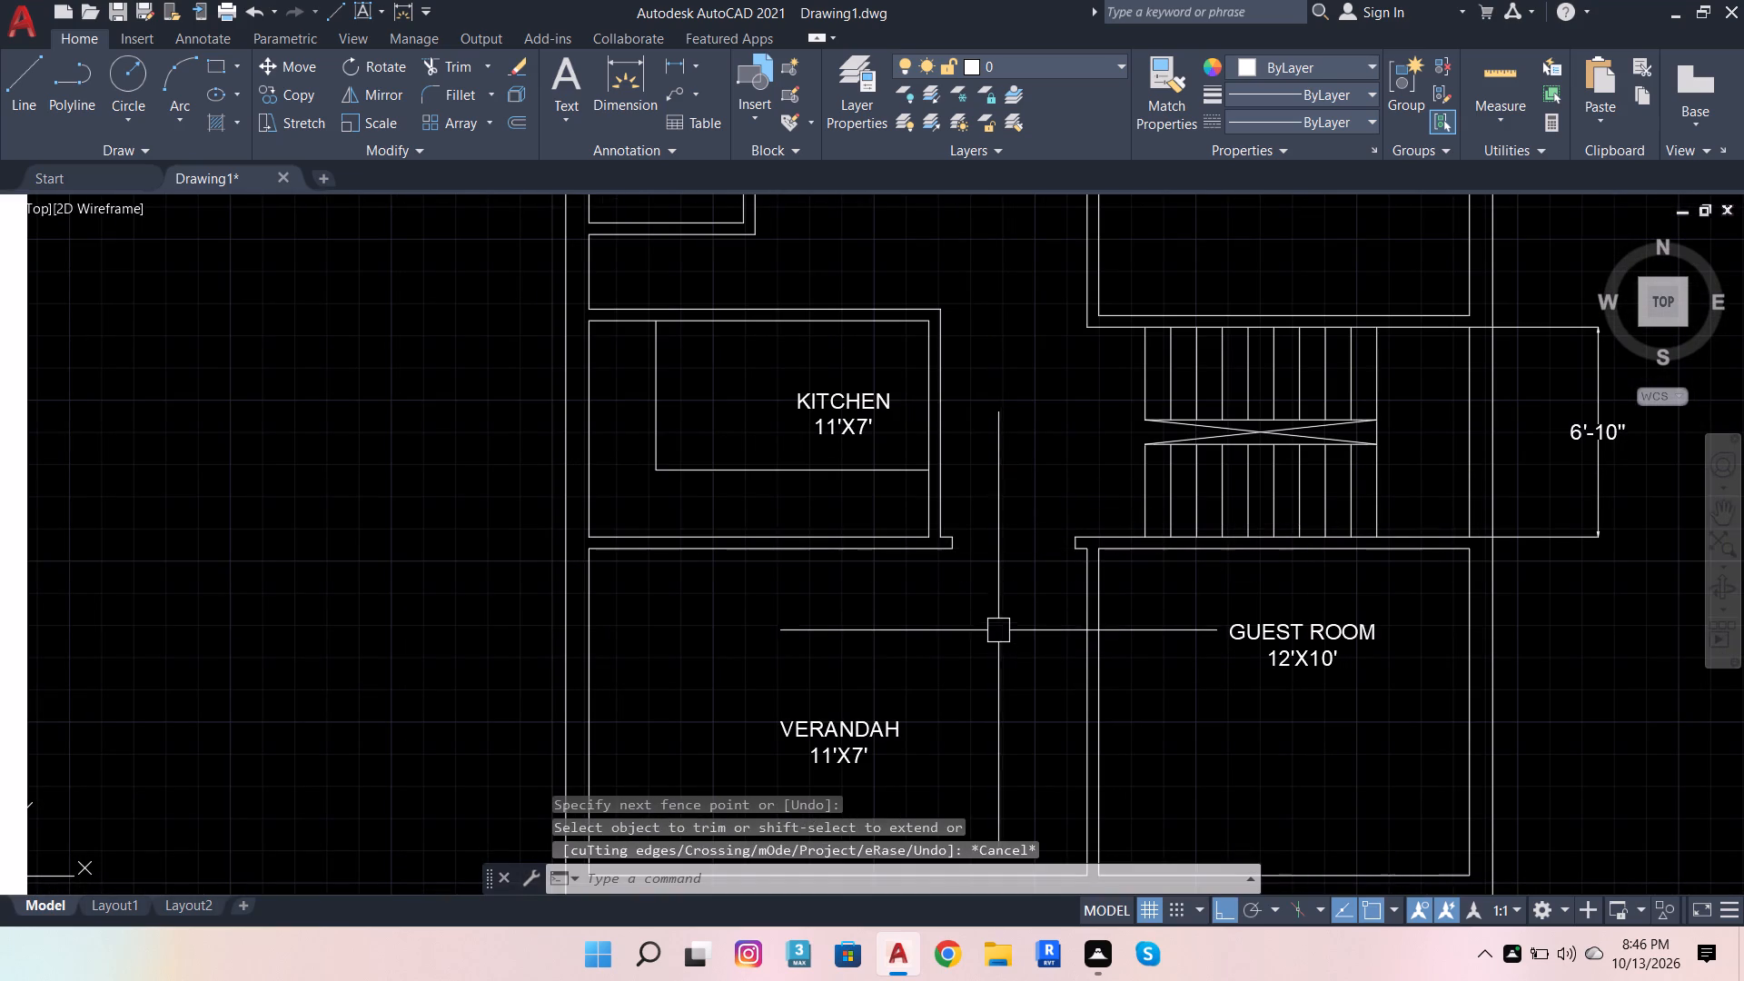
Draw a door leaf from the kitchen-side jamb's lower corner with lines 2' up into the passage, 1" across and 2' back down.
scroll(967, 674, down, 1)
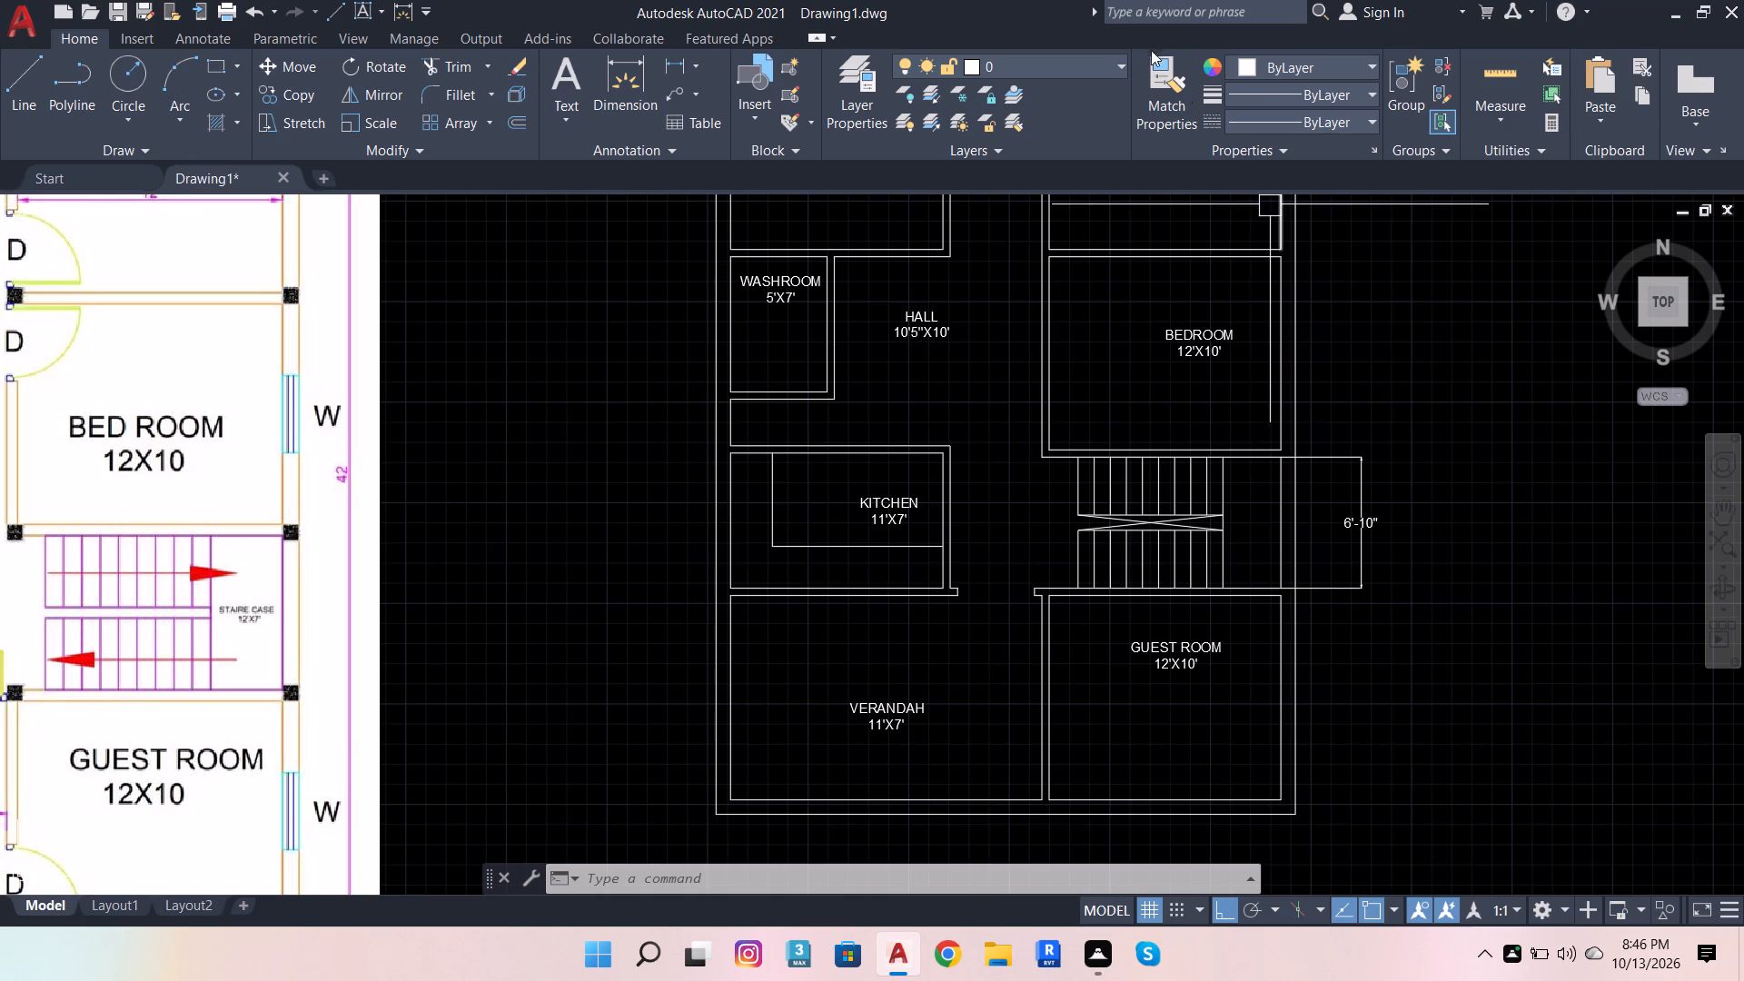
click(35, 96)
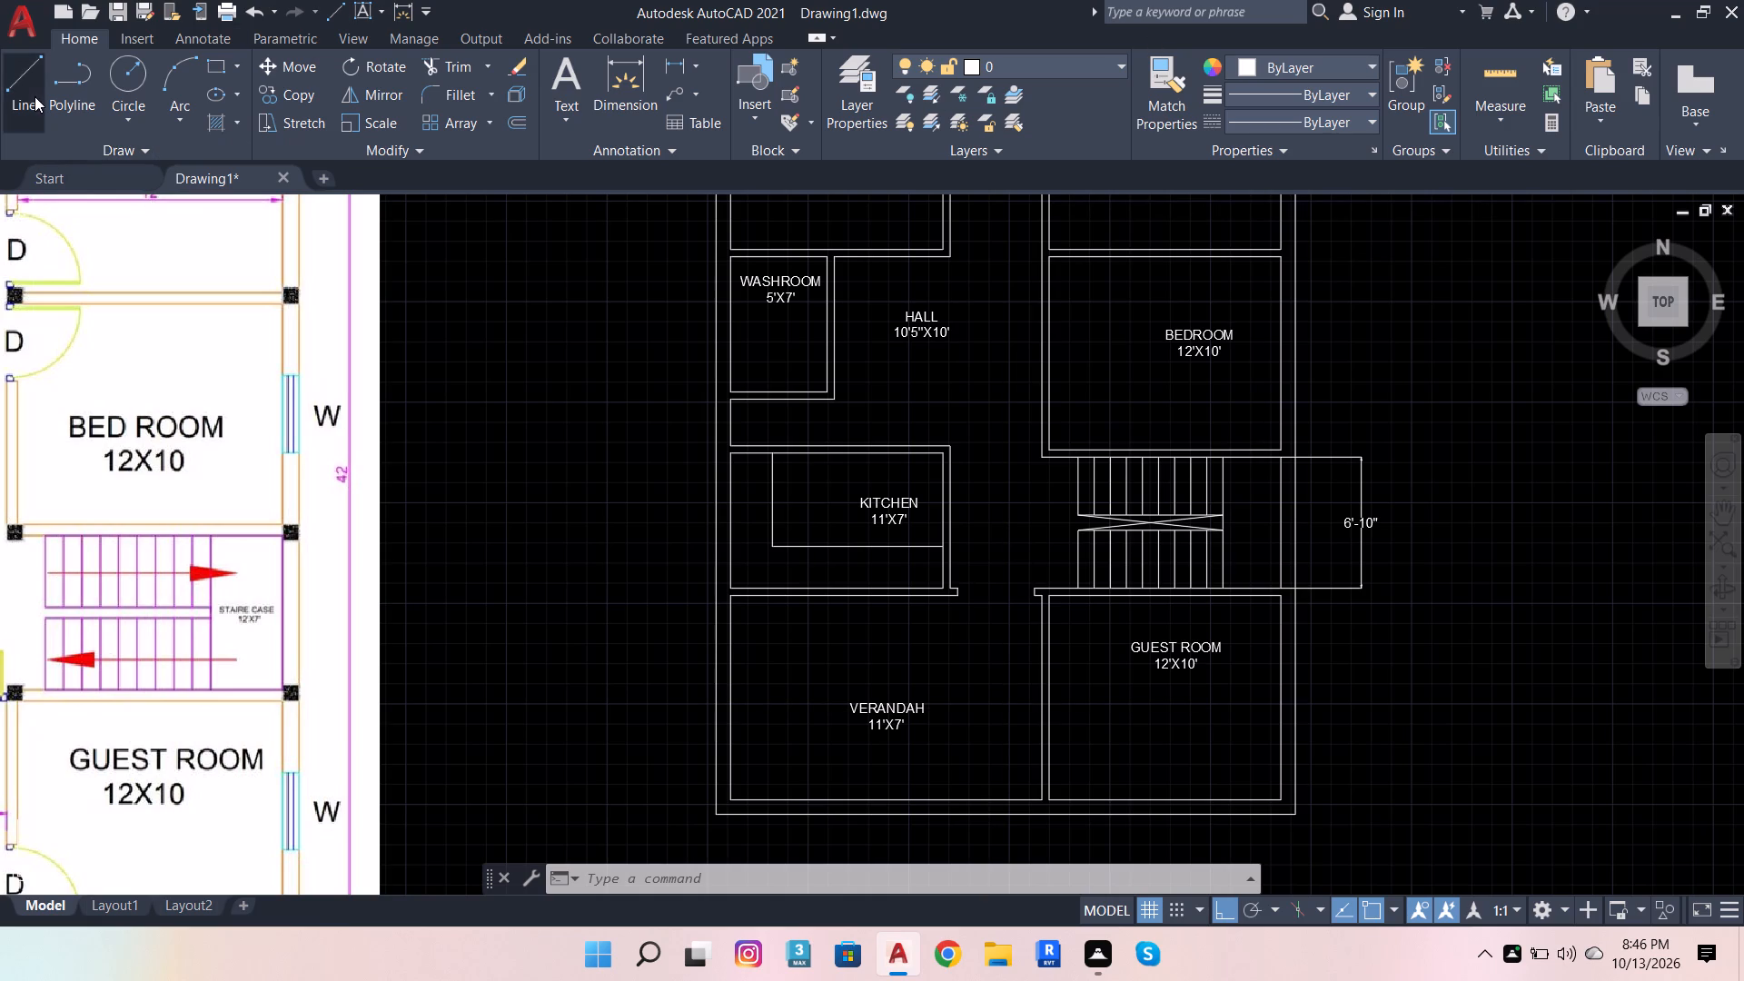
scroll(1034, 550, up, 3)
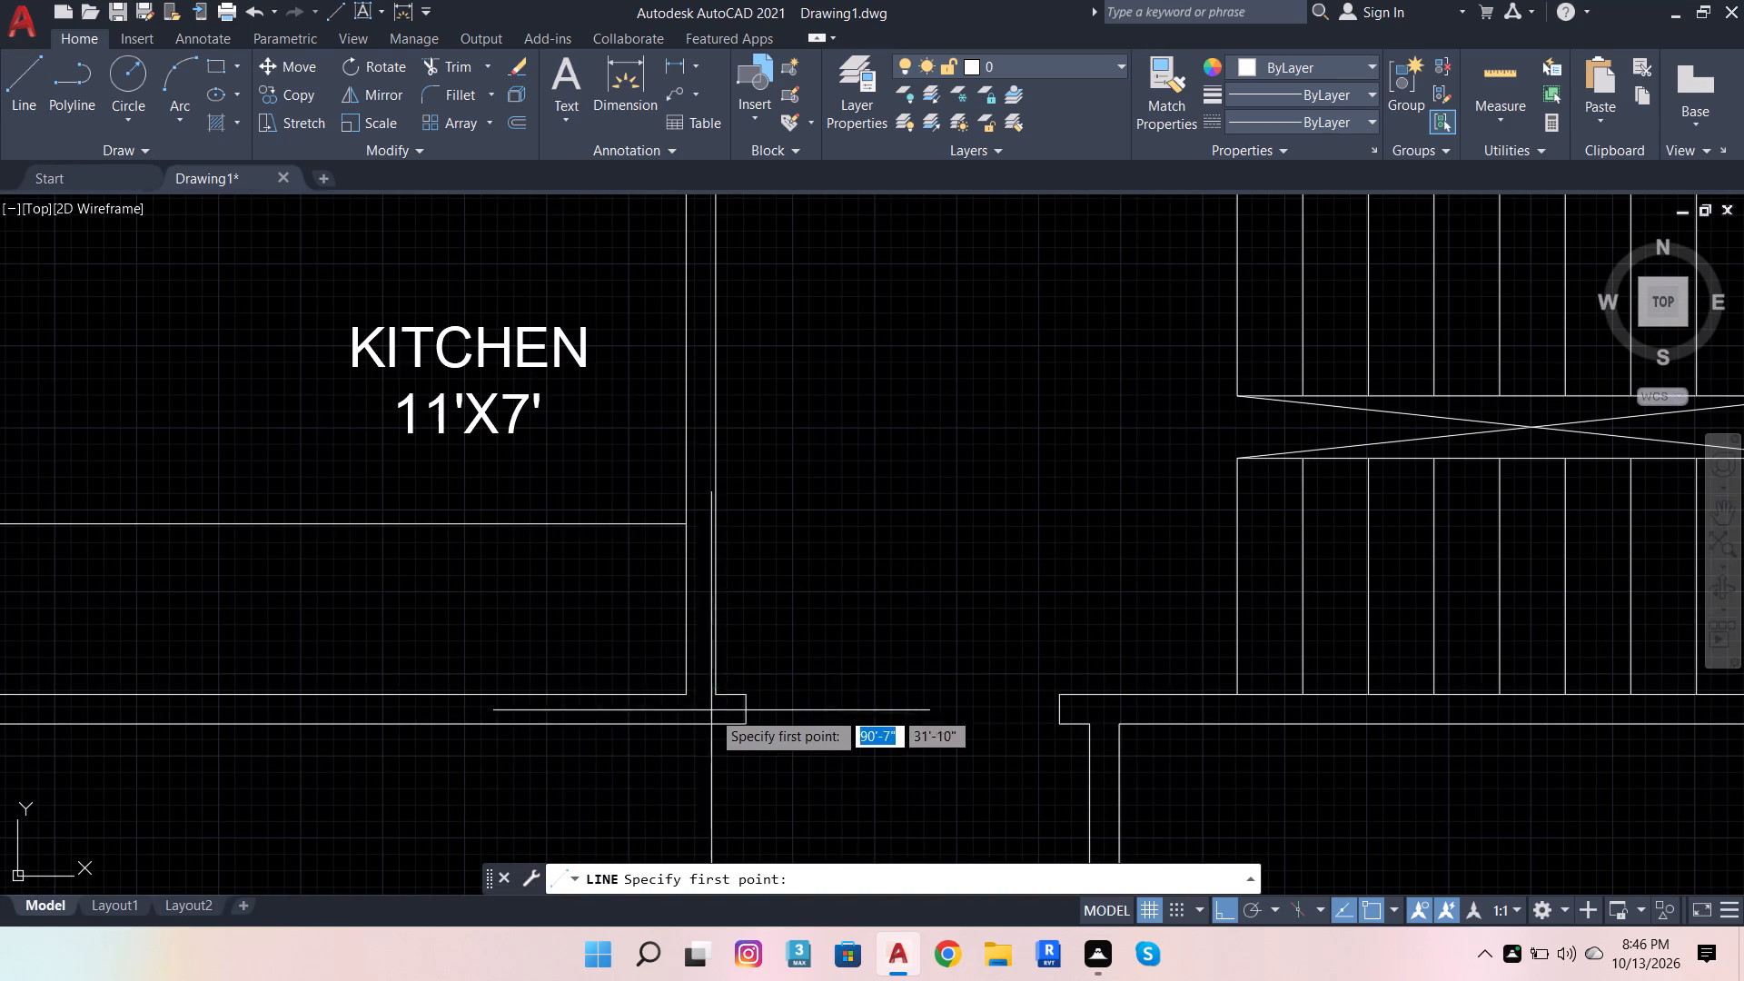
click(753, 717)
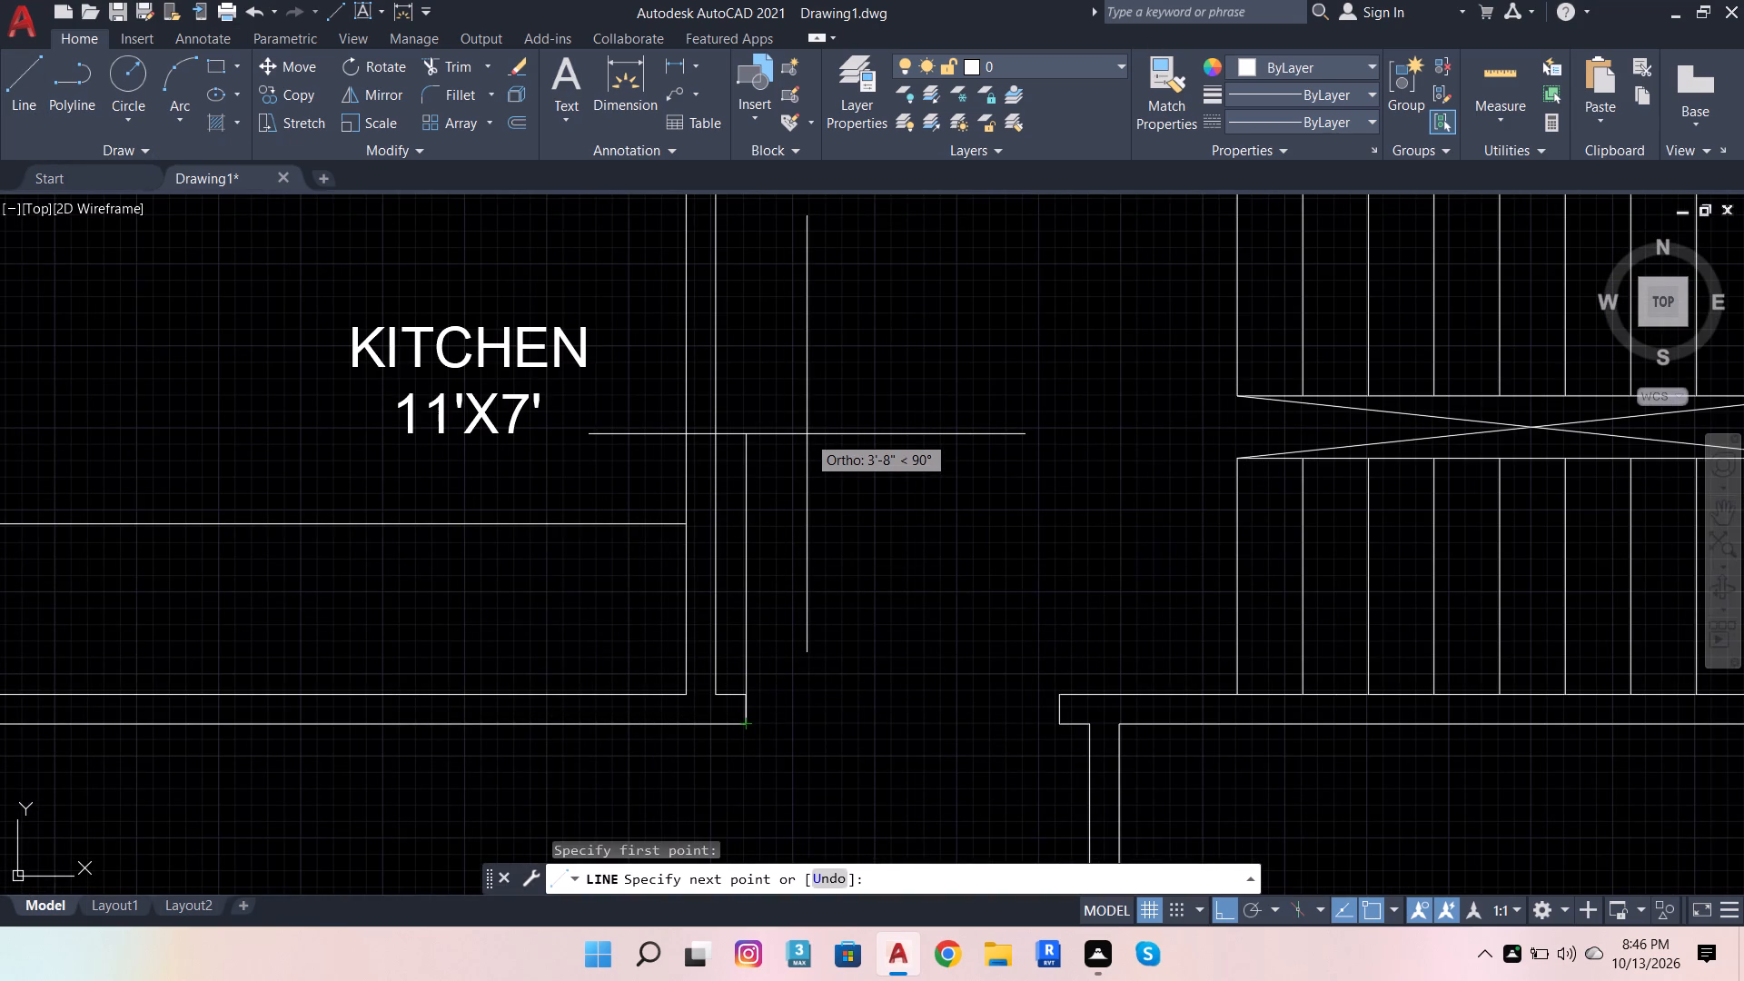
text(2')
key(Return)
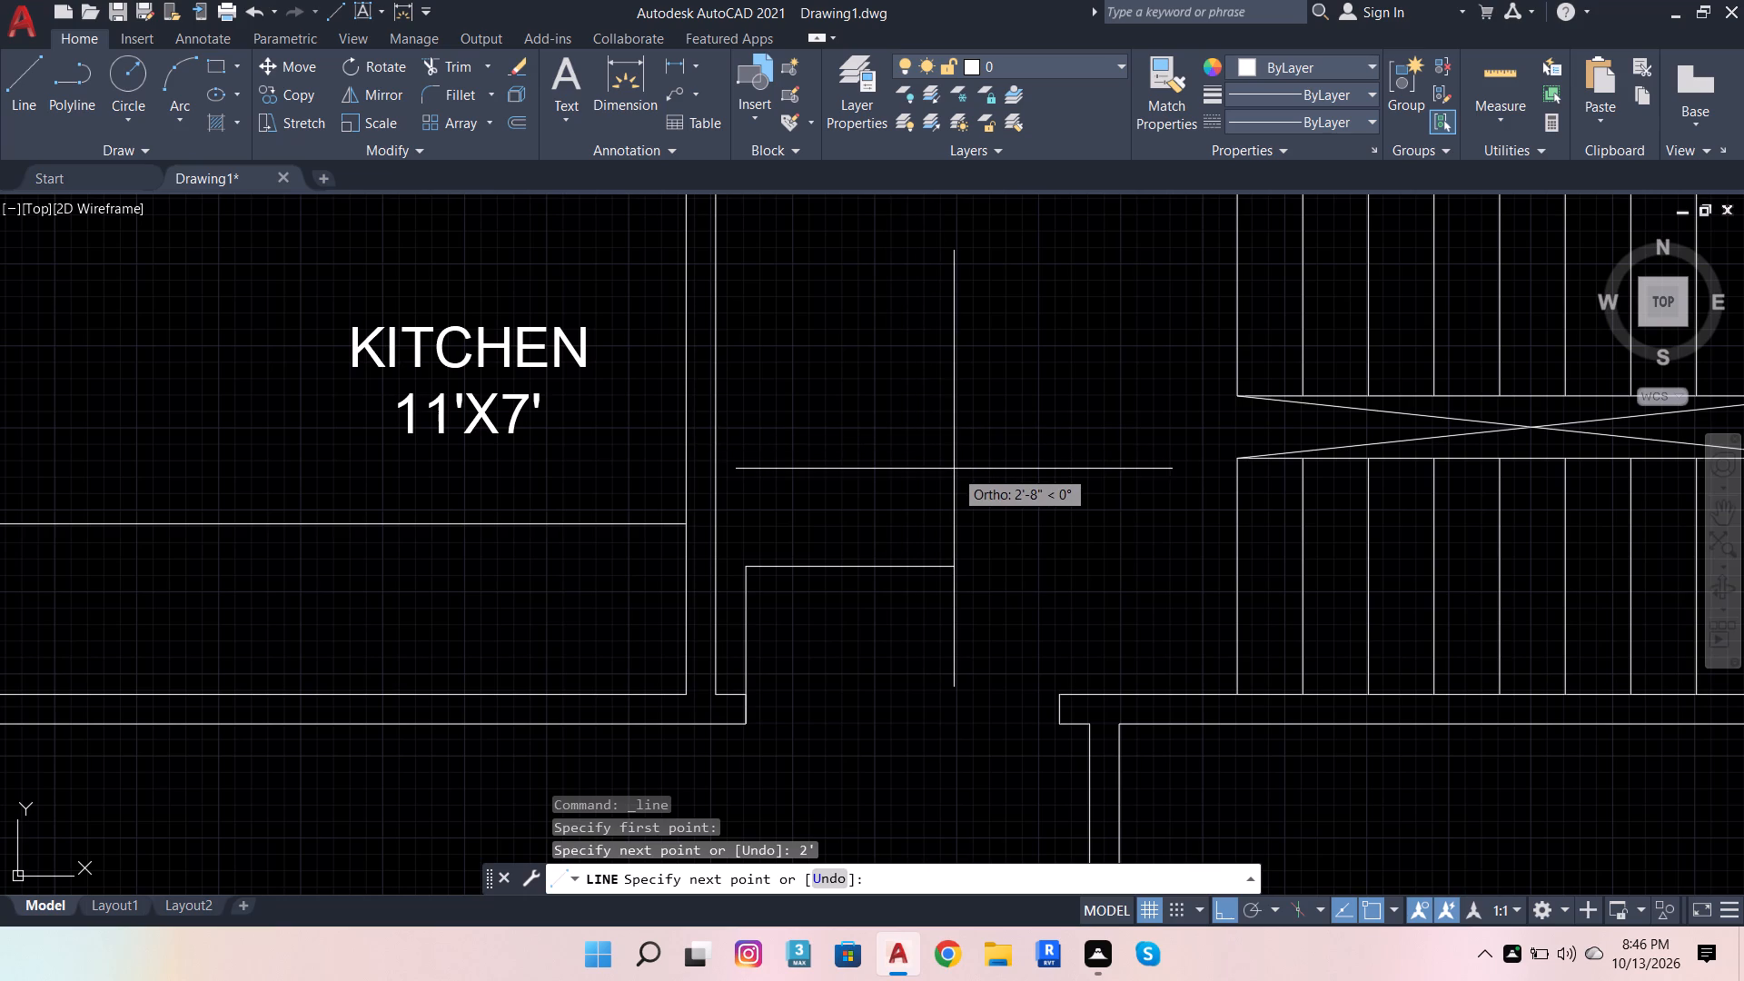
key(1)
key(Return)
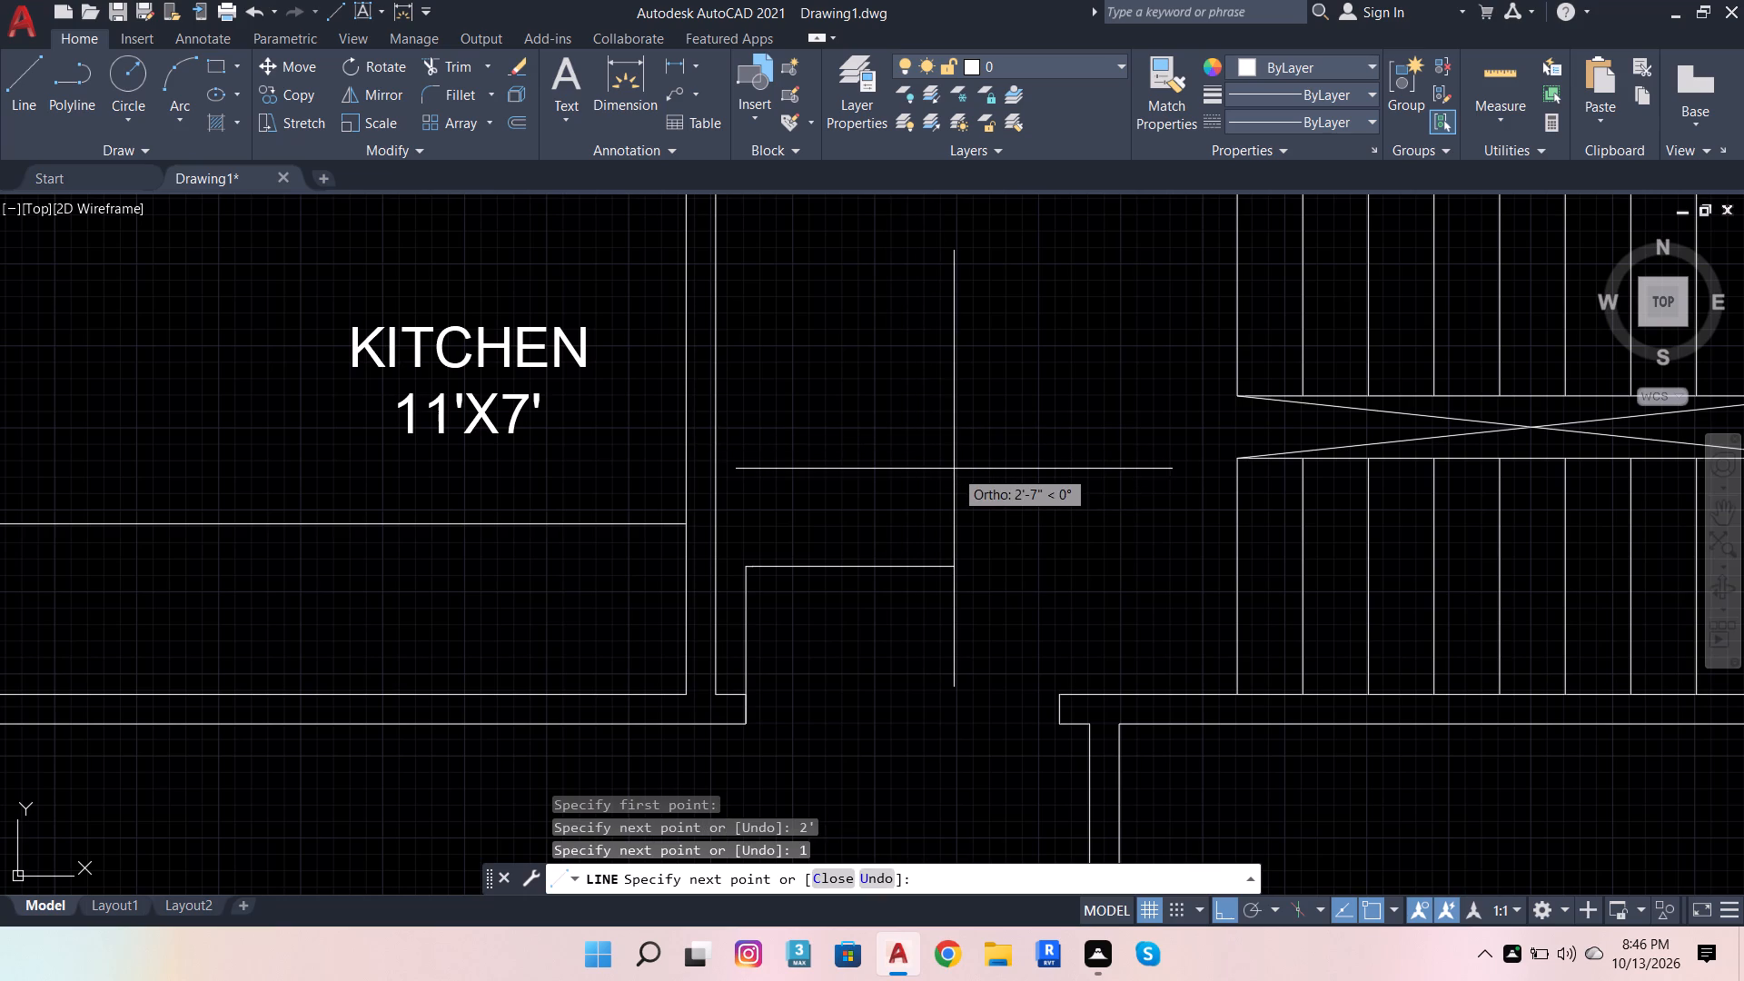
text(2')
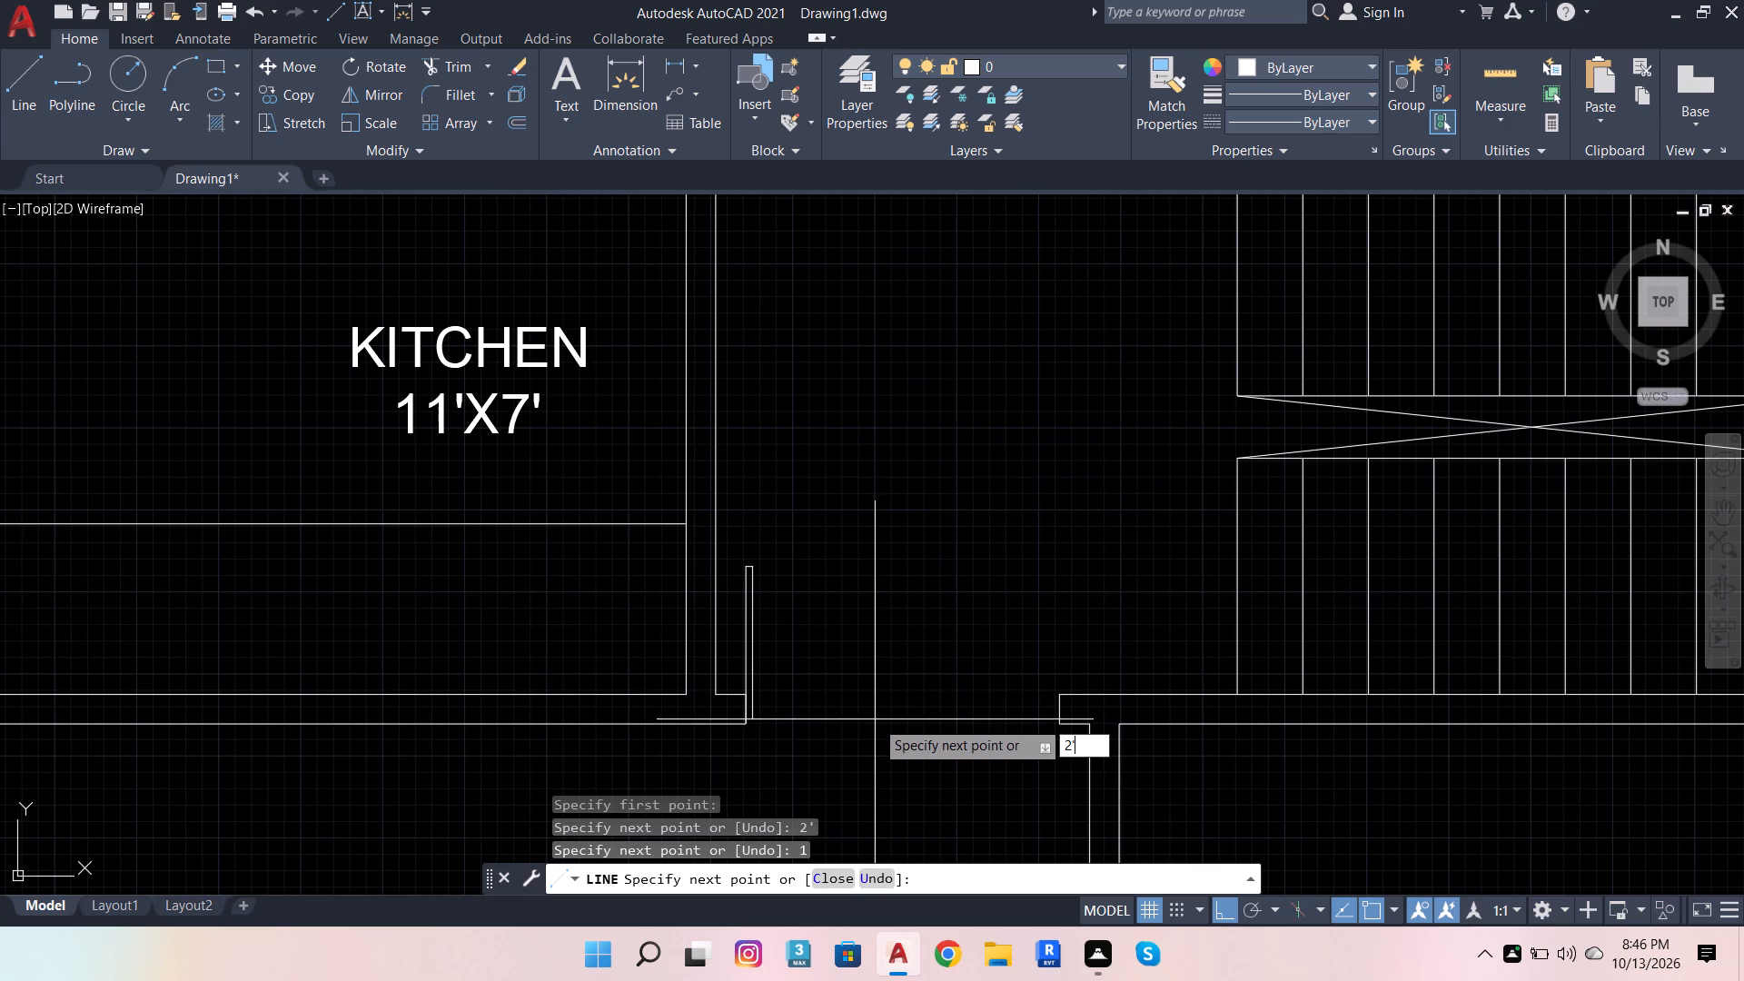
key(Return)
key(space)
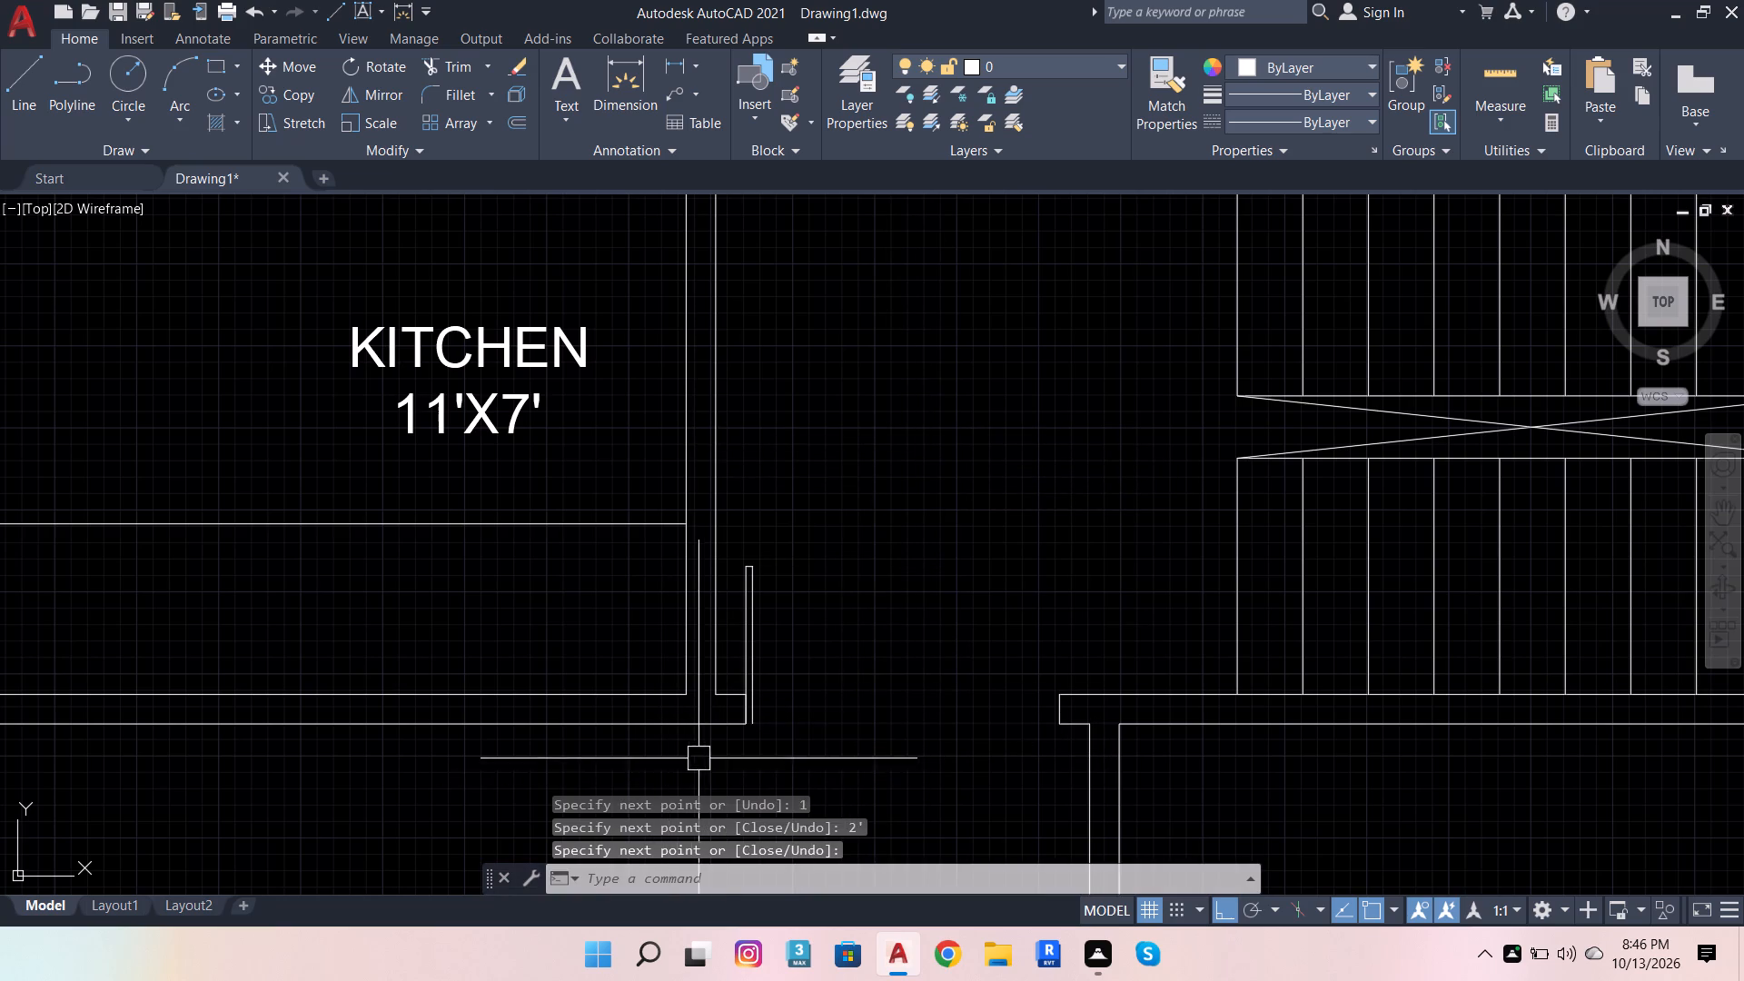
Draw a 2' horizontal threshold line from the door leaf's lower corner toward the guest-room side.
key(space)
scroll(721, 748, up, 1)
click(758, 722)
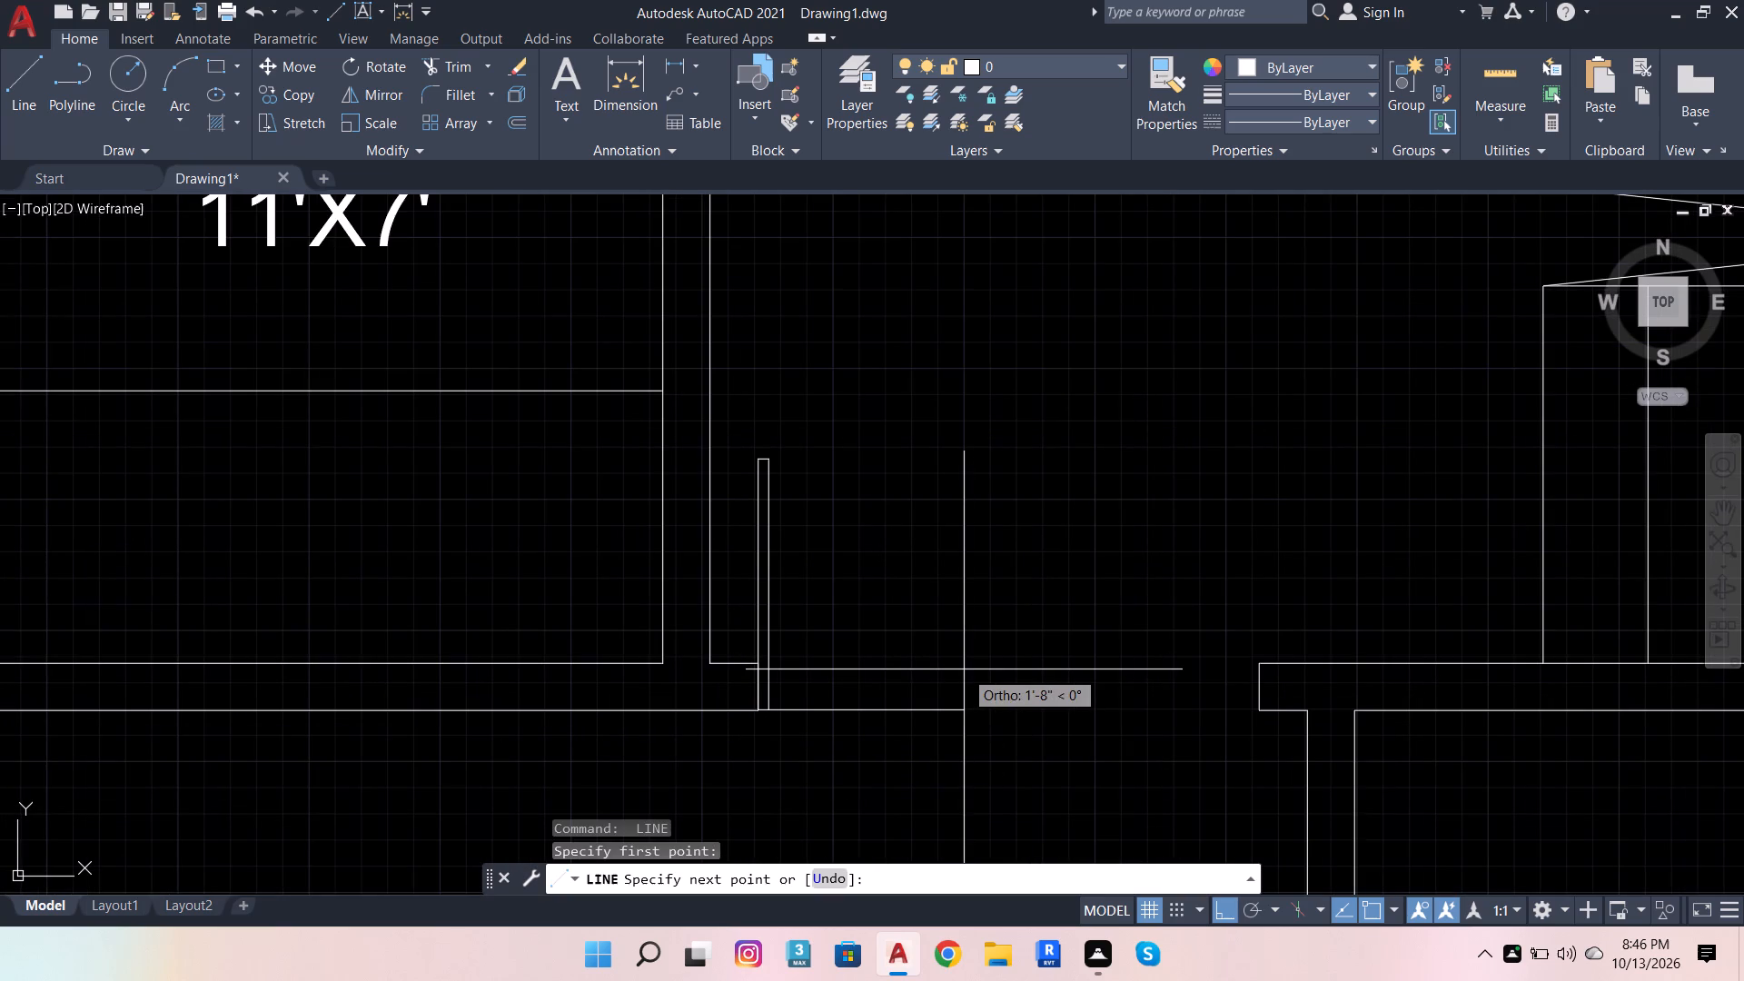
text(2')
key(Return)
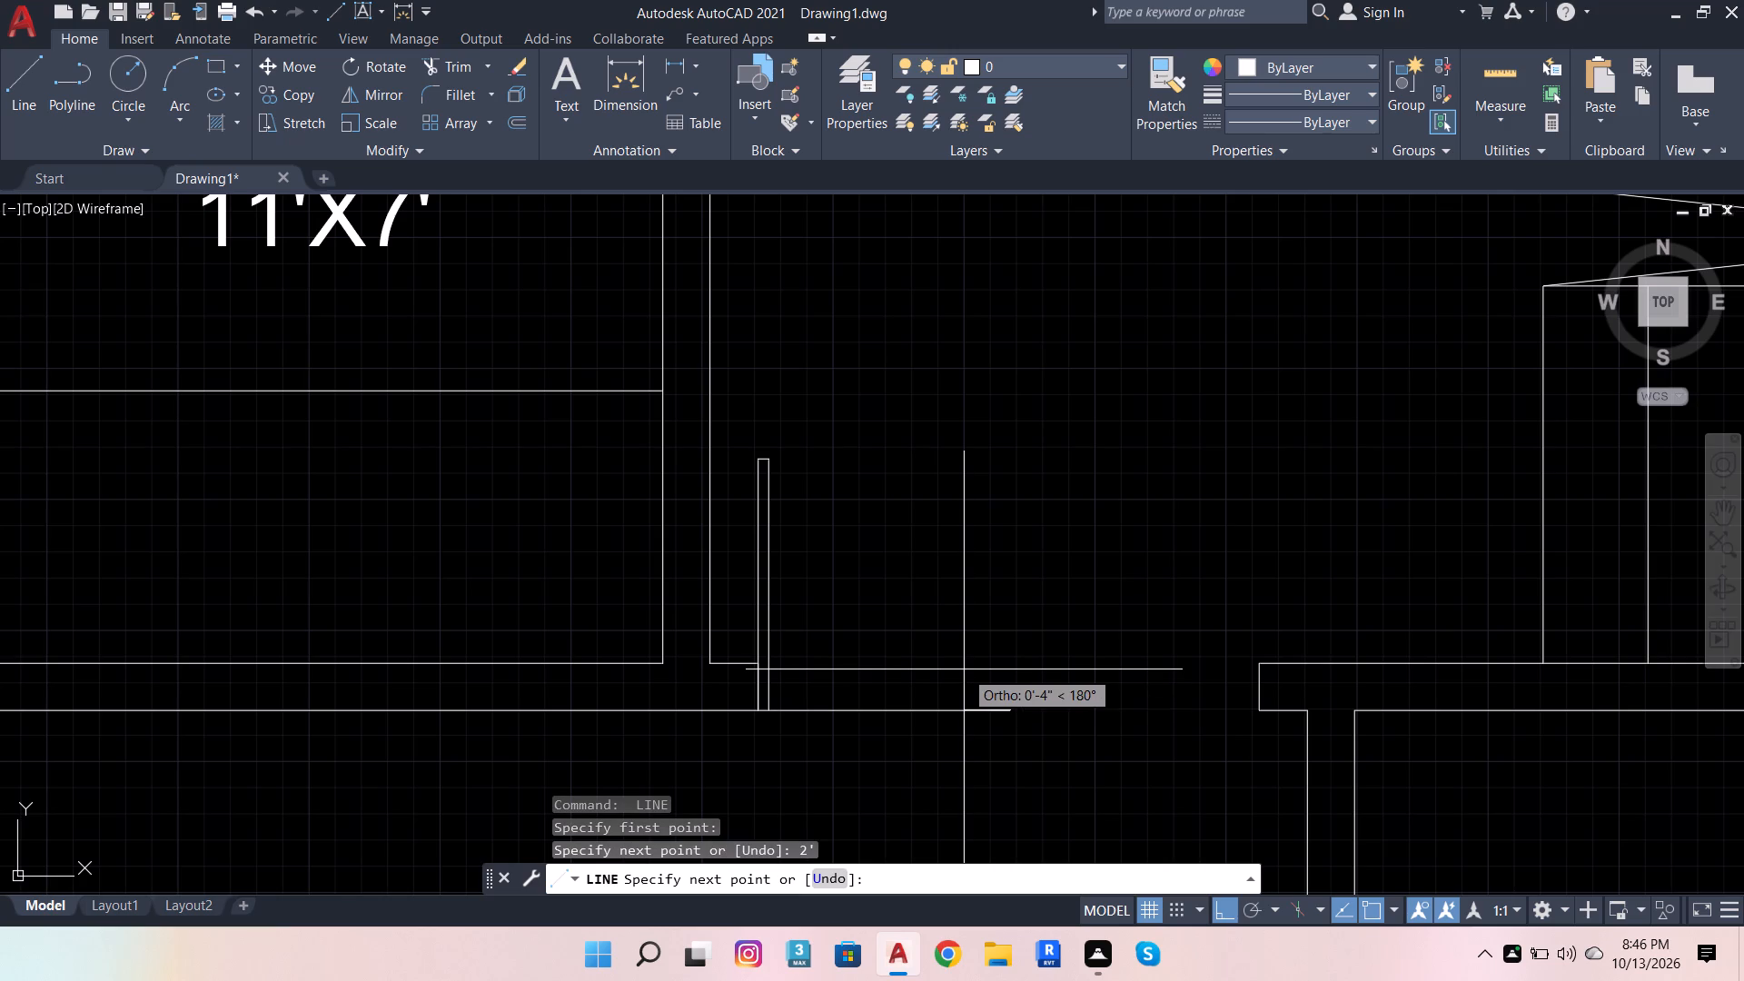
key(space)
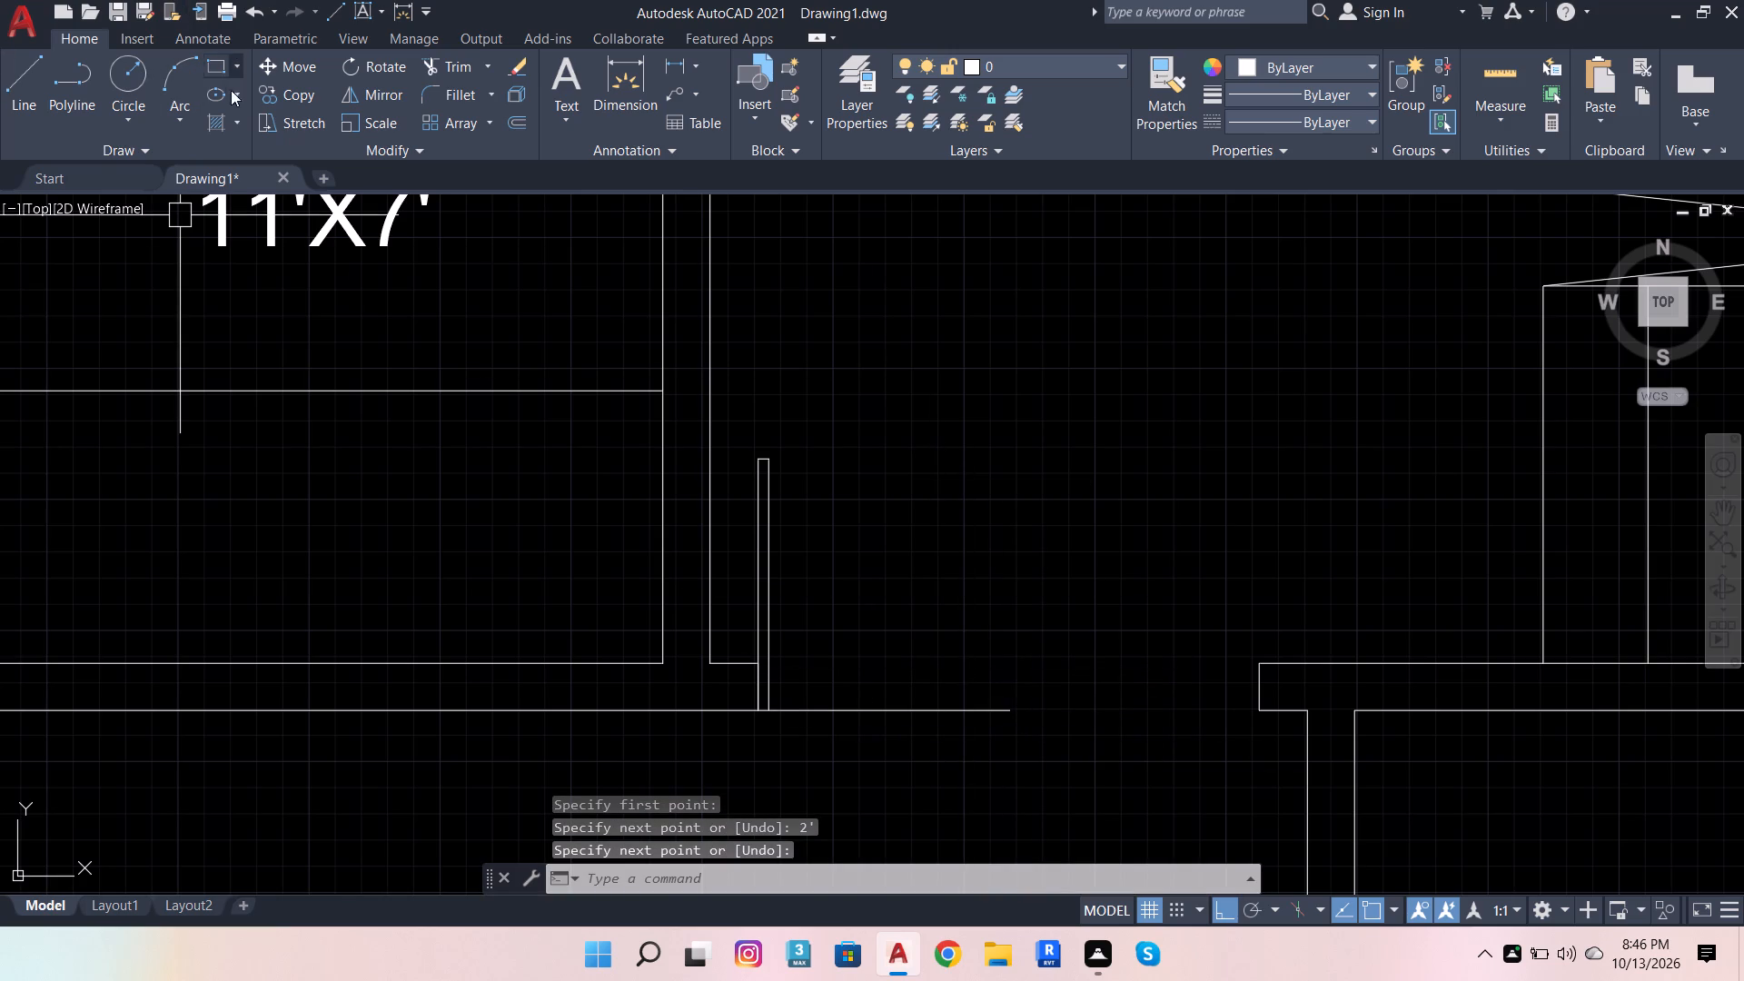
Draw a three-point arc from the leaf's top inner corner through the threshold line's free end, ending about 8" below it.
click(184, 74)
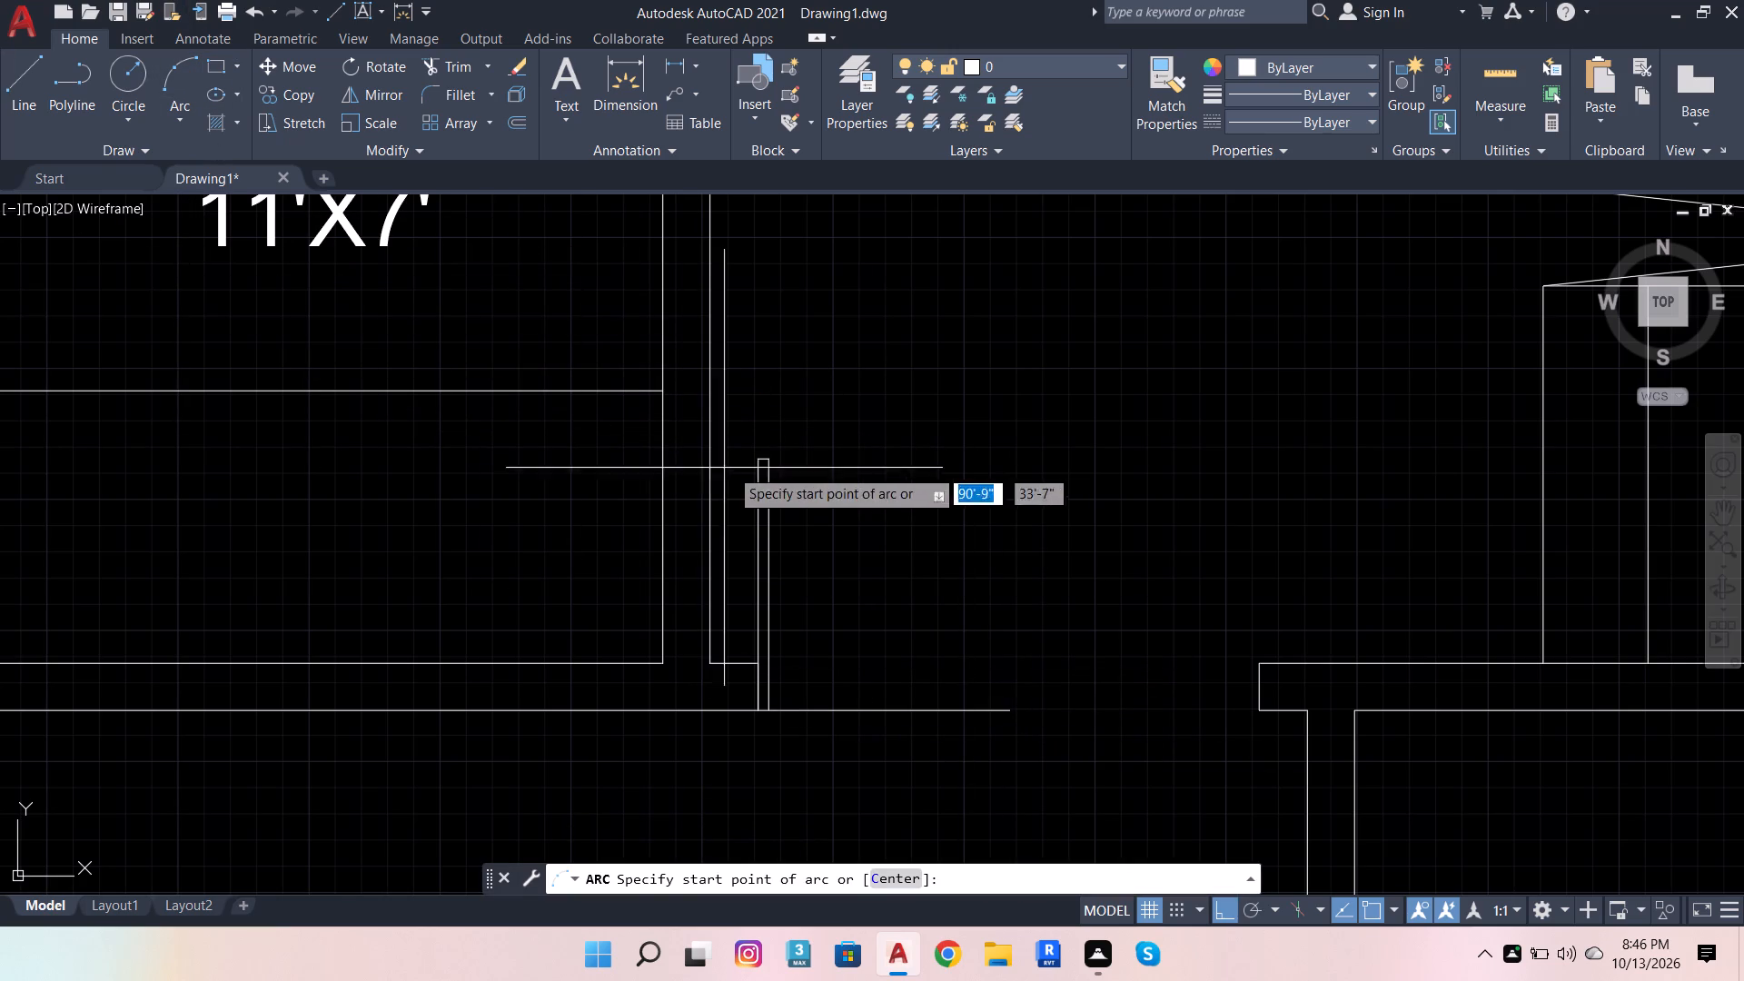
click(764, 455)
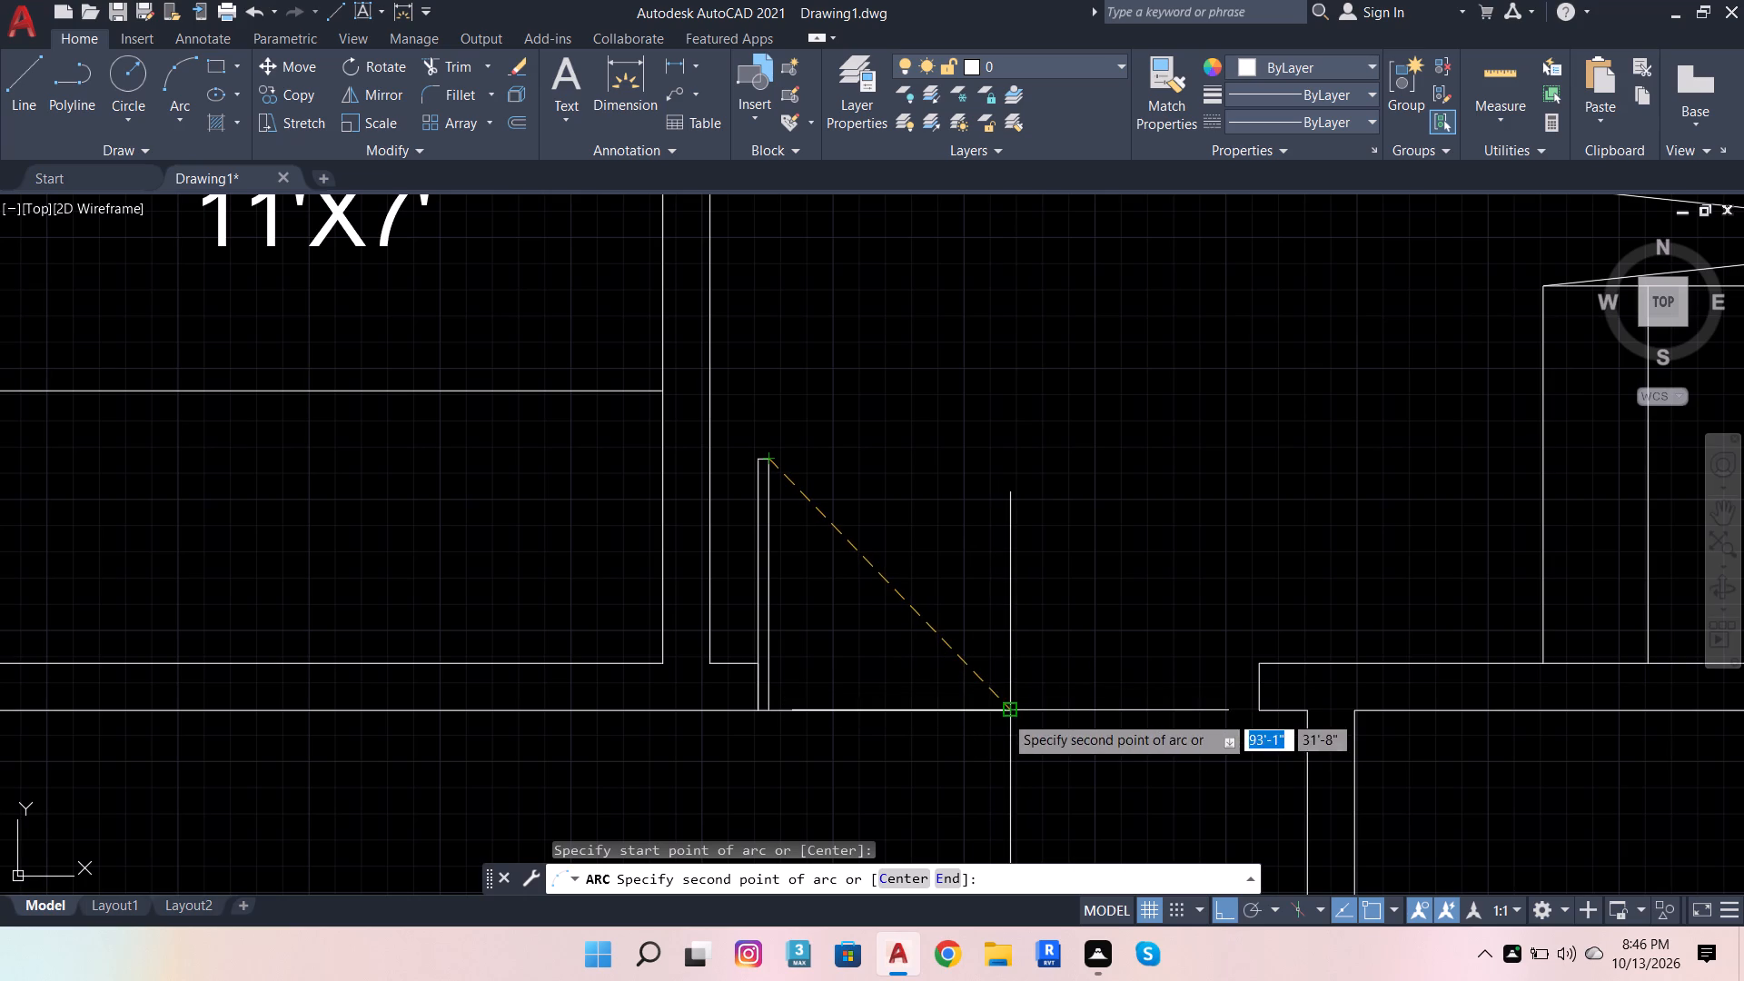
click(1004, 714)
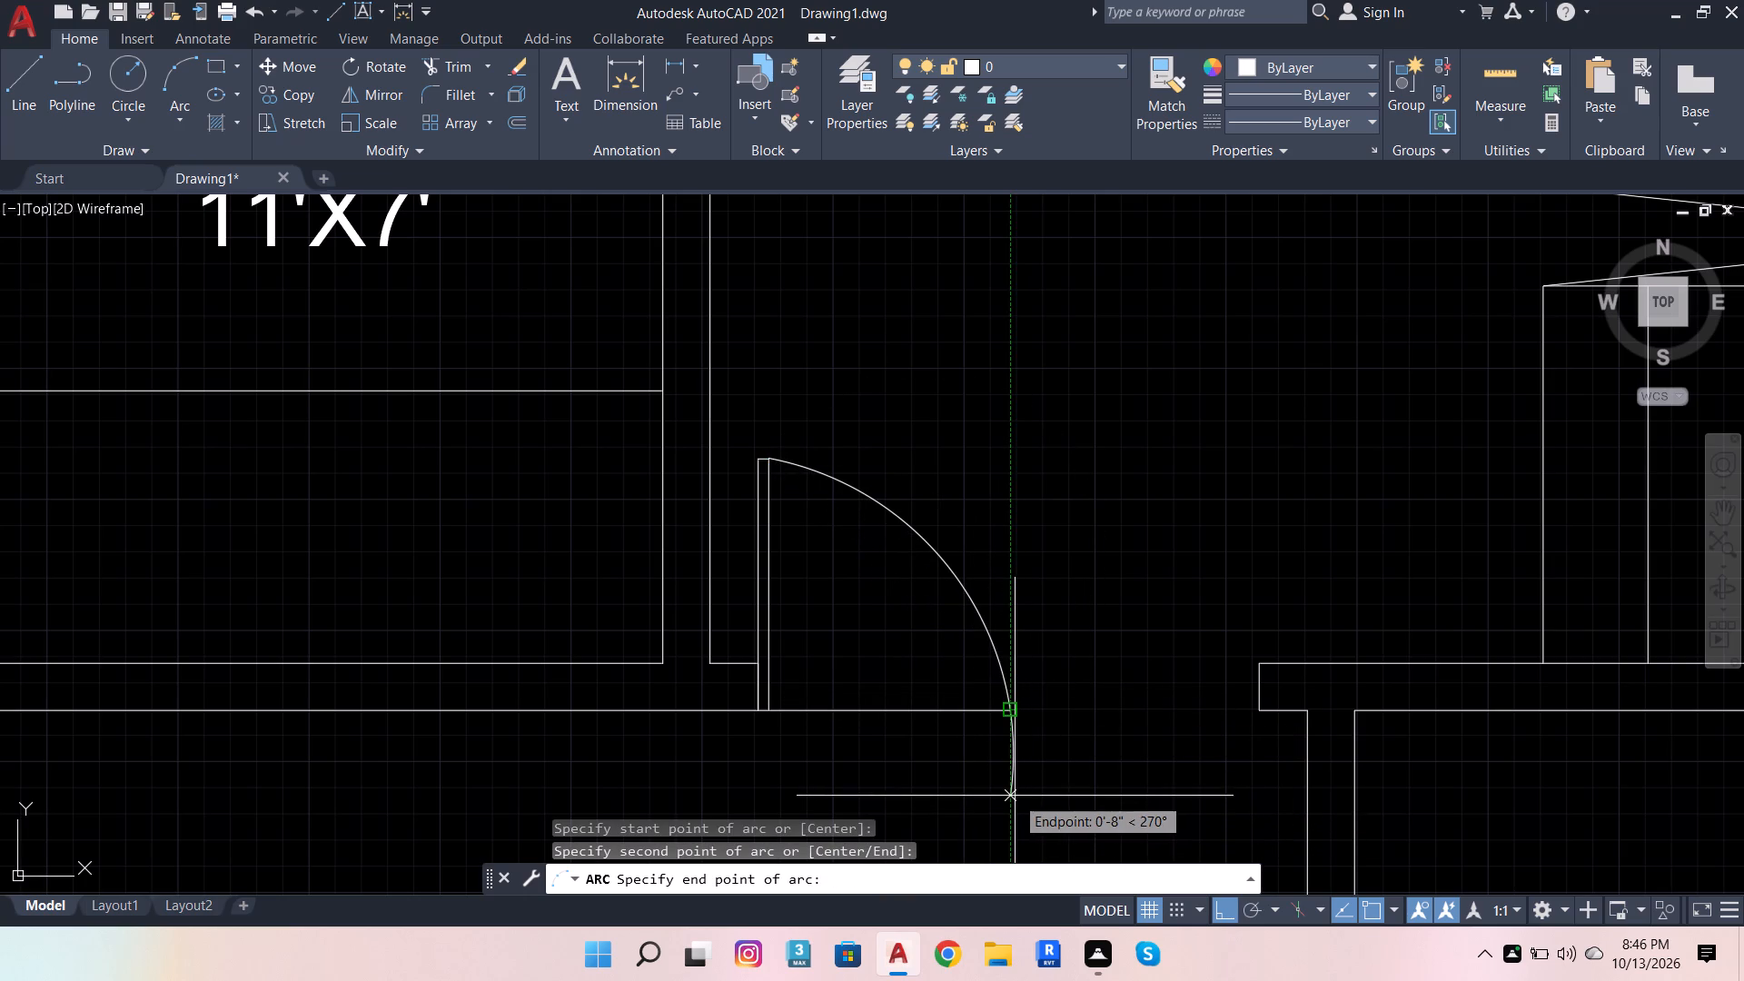
click(1015, 796)
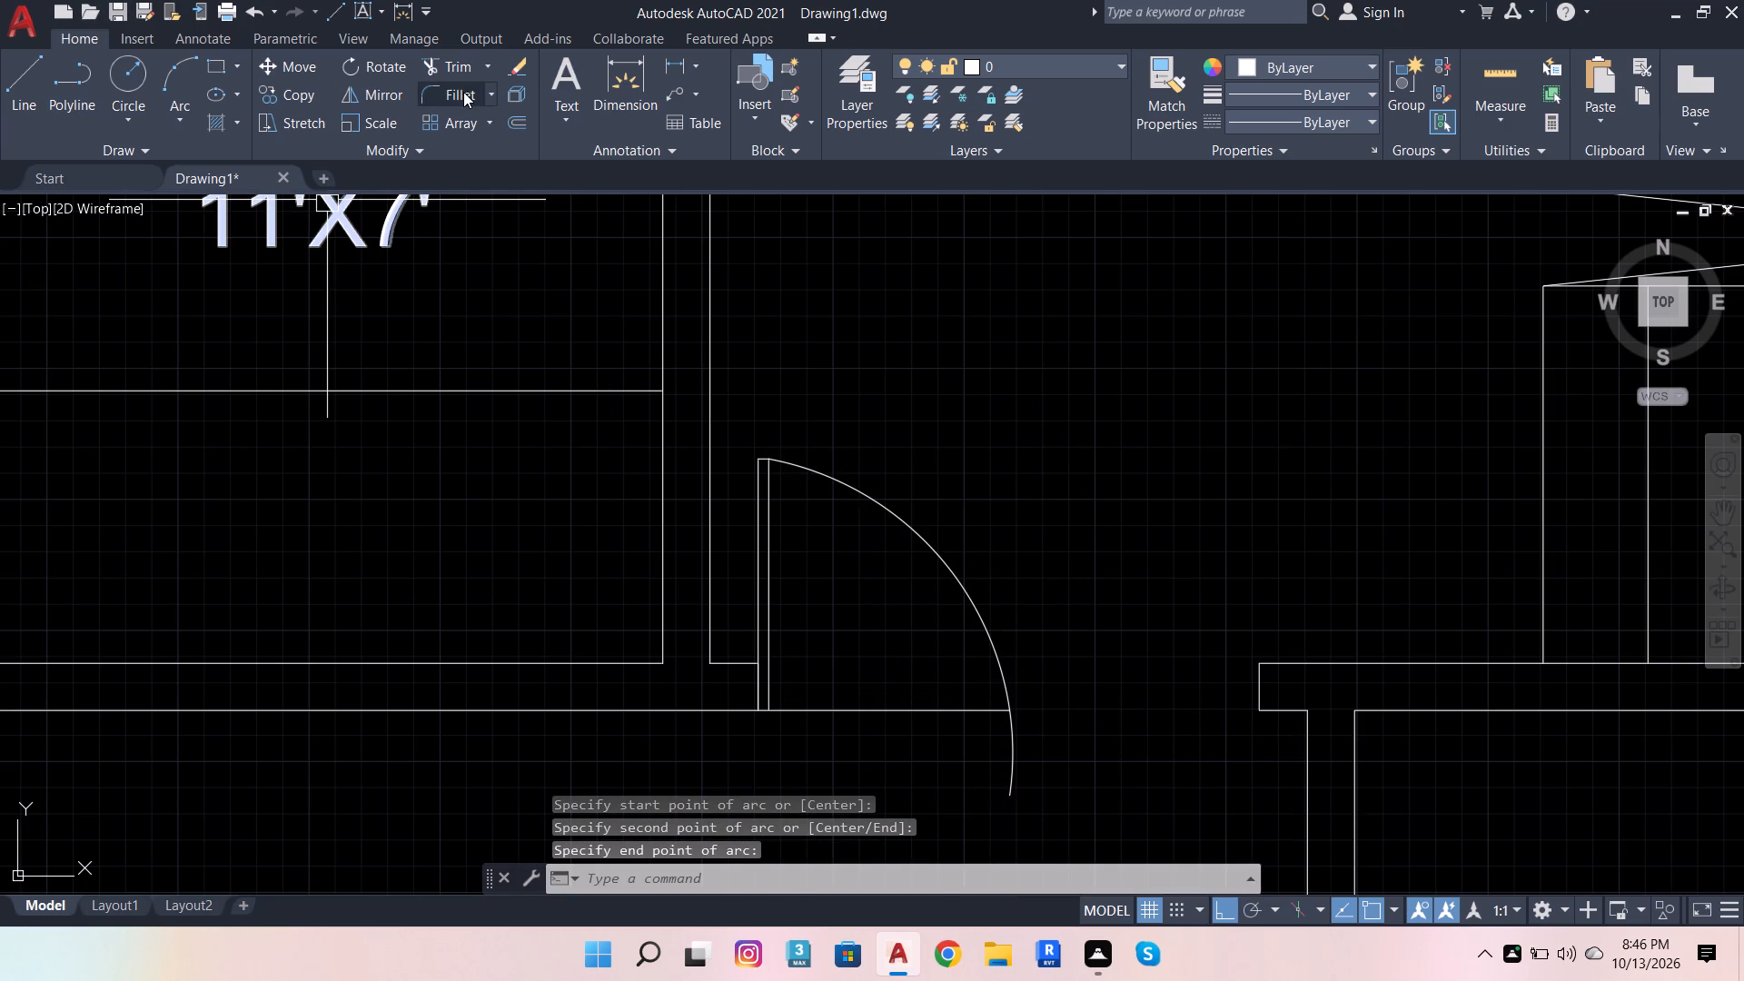
Trim the part of the door swing arc that extends below the threshold line.
click(447, 73)
click(1021, 786)
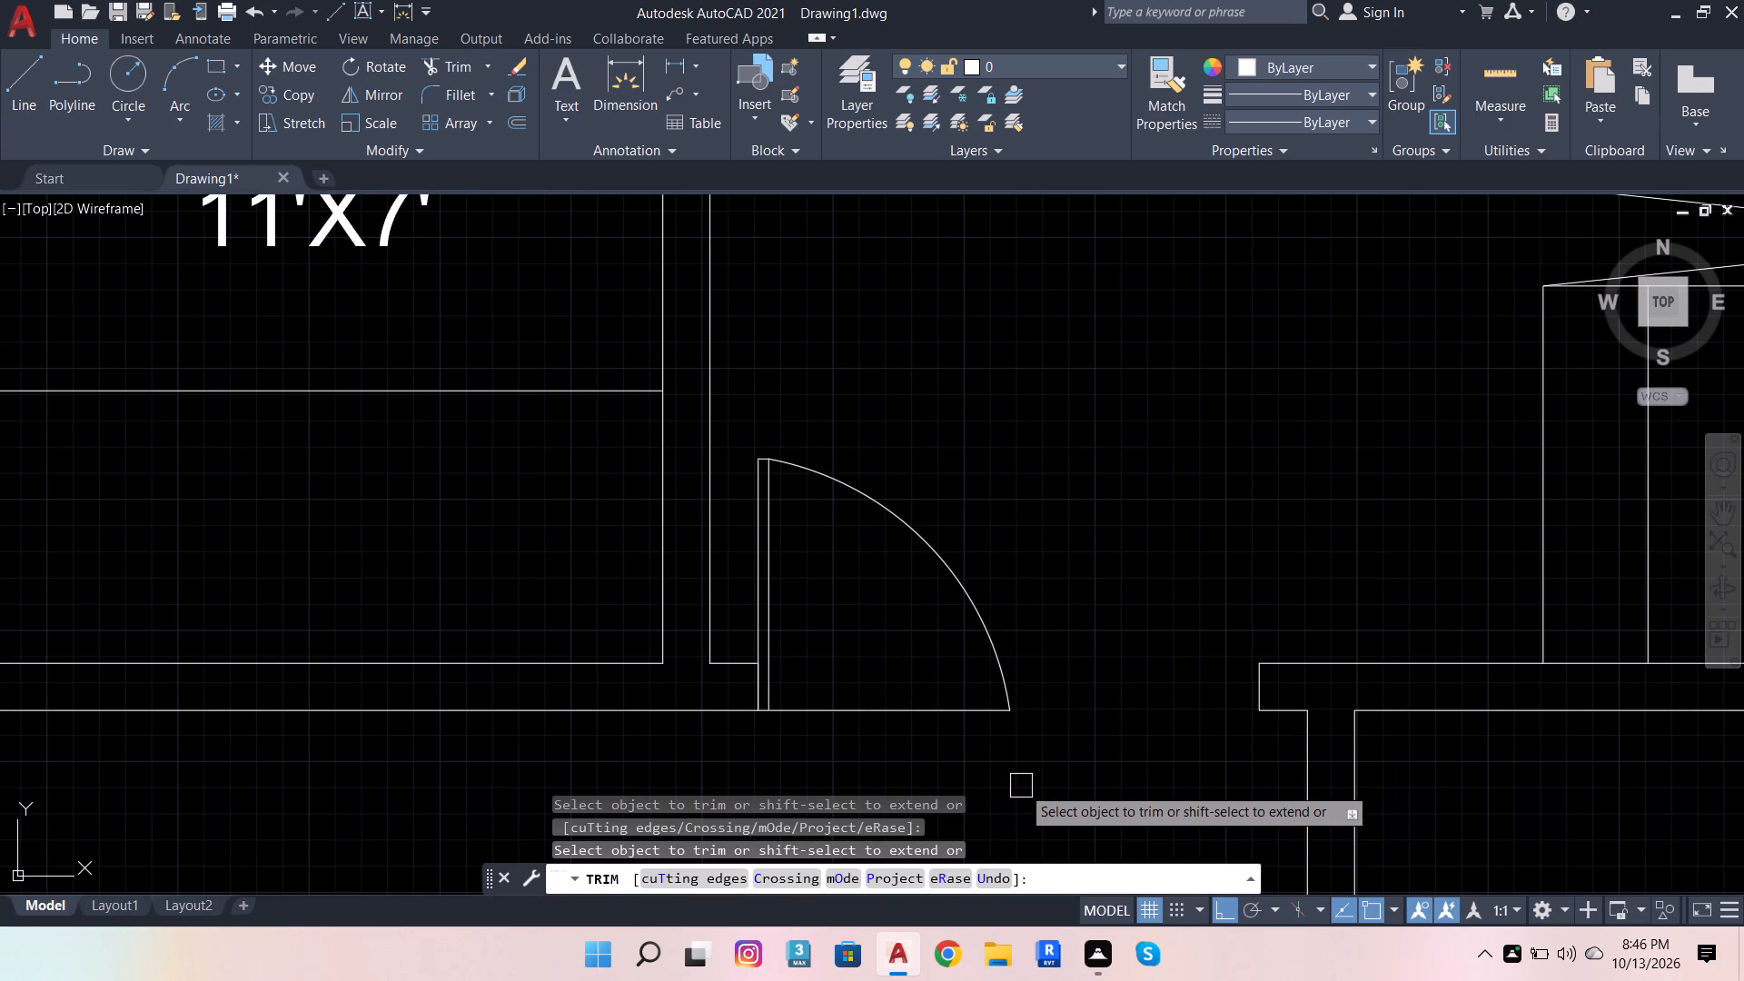
key(Escape)
key(Escape)
key(Escape)
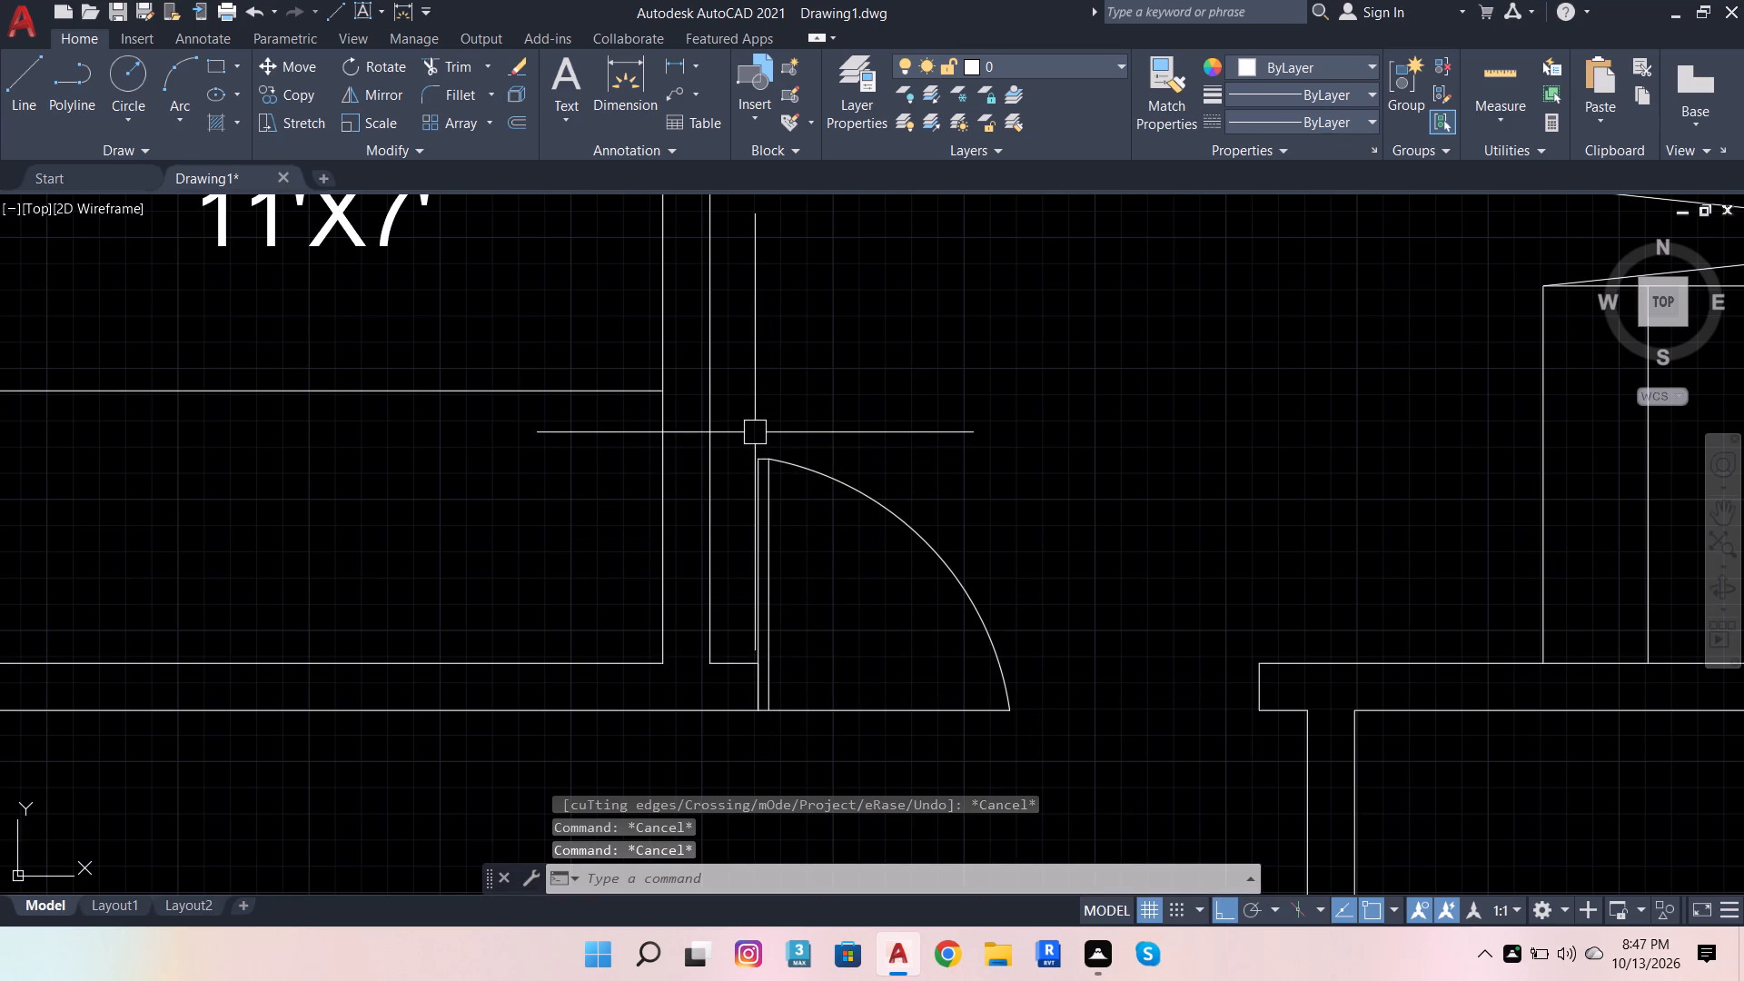
Group the door leaf, threshold line and swing arc into one object.
click(755, 432)
click(1074, 781)
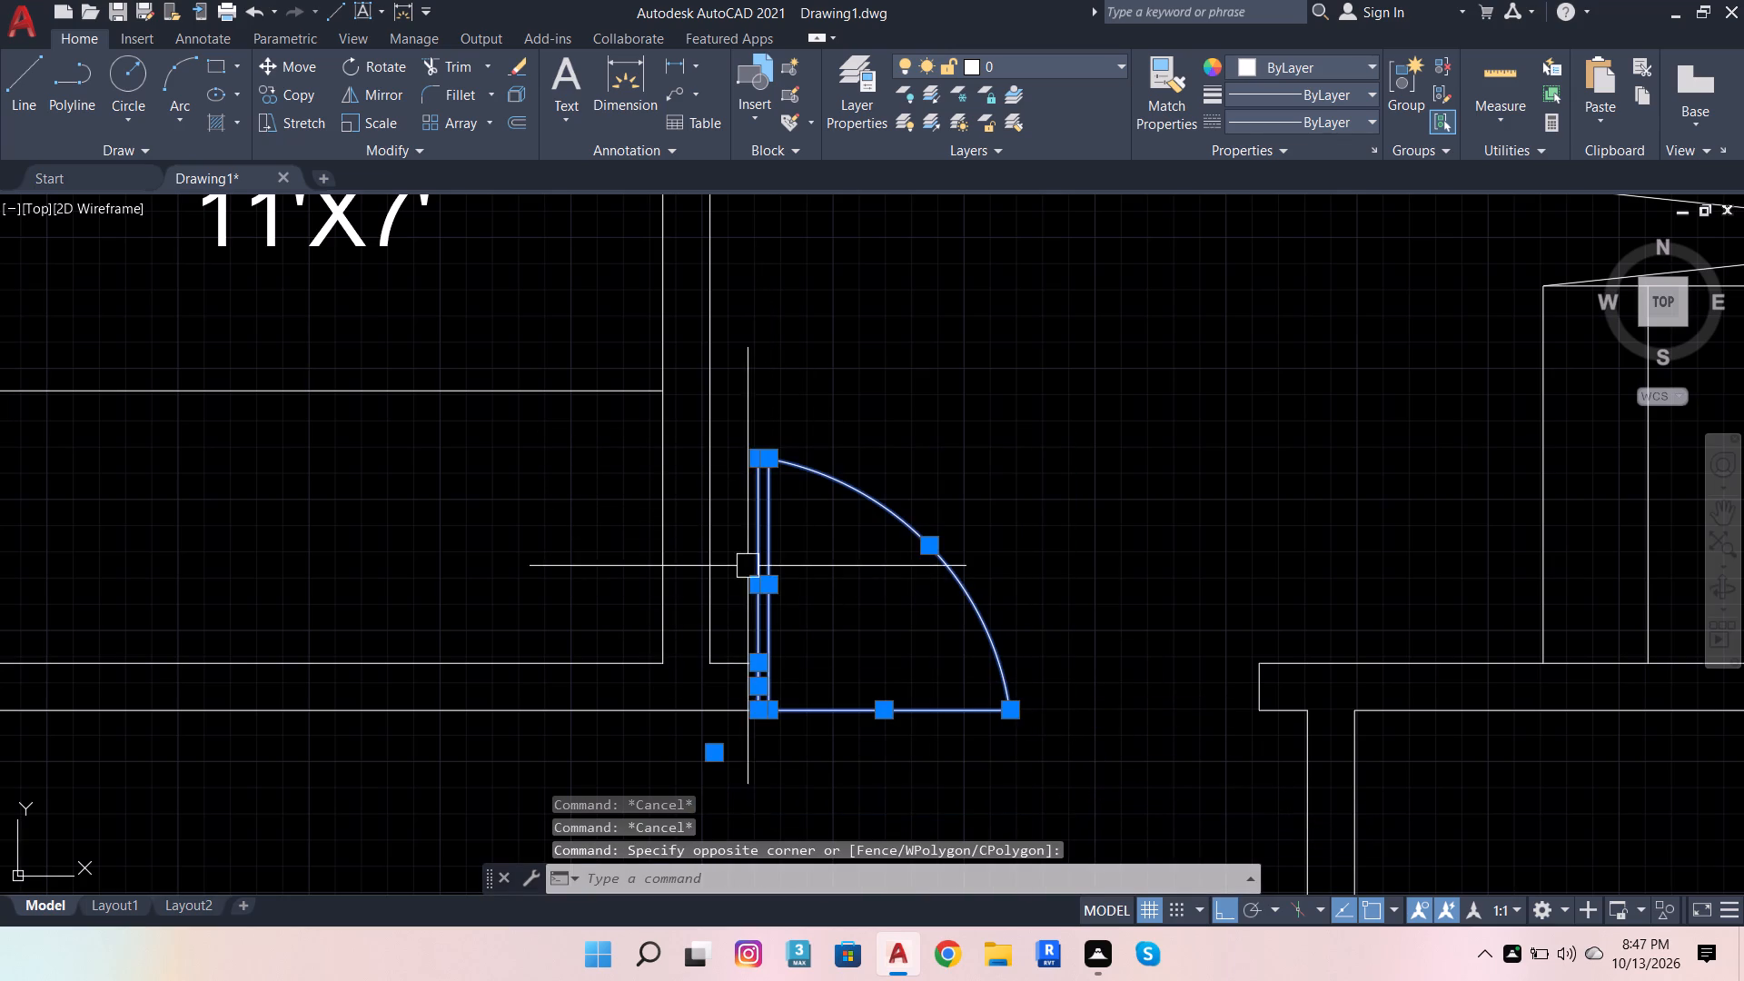
key(g)
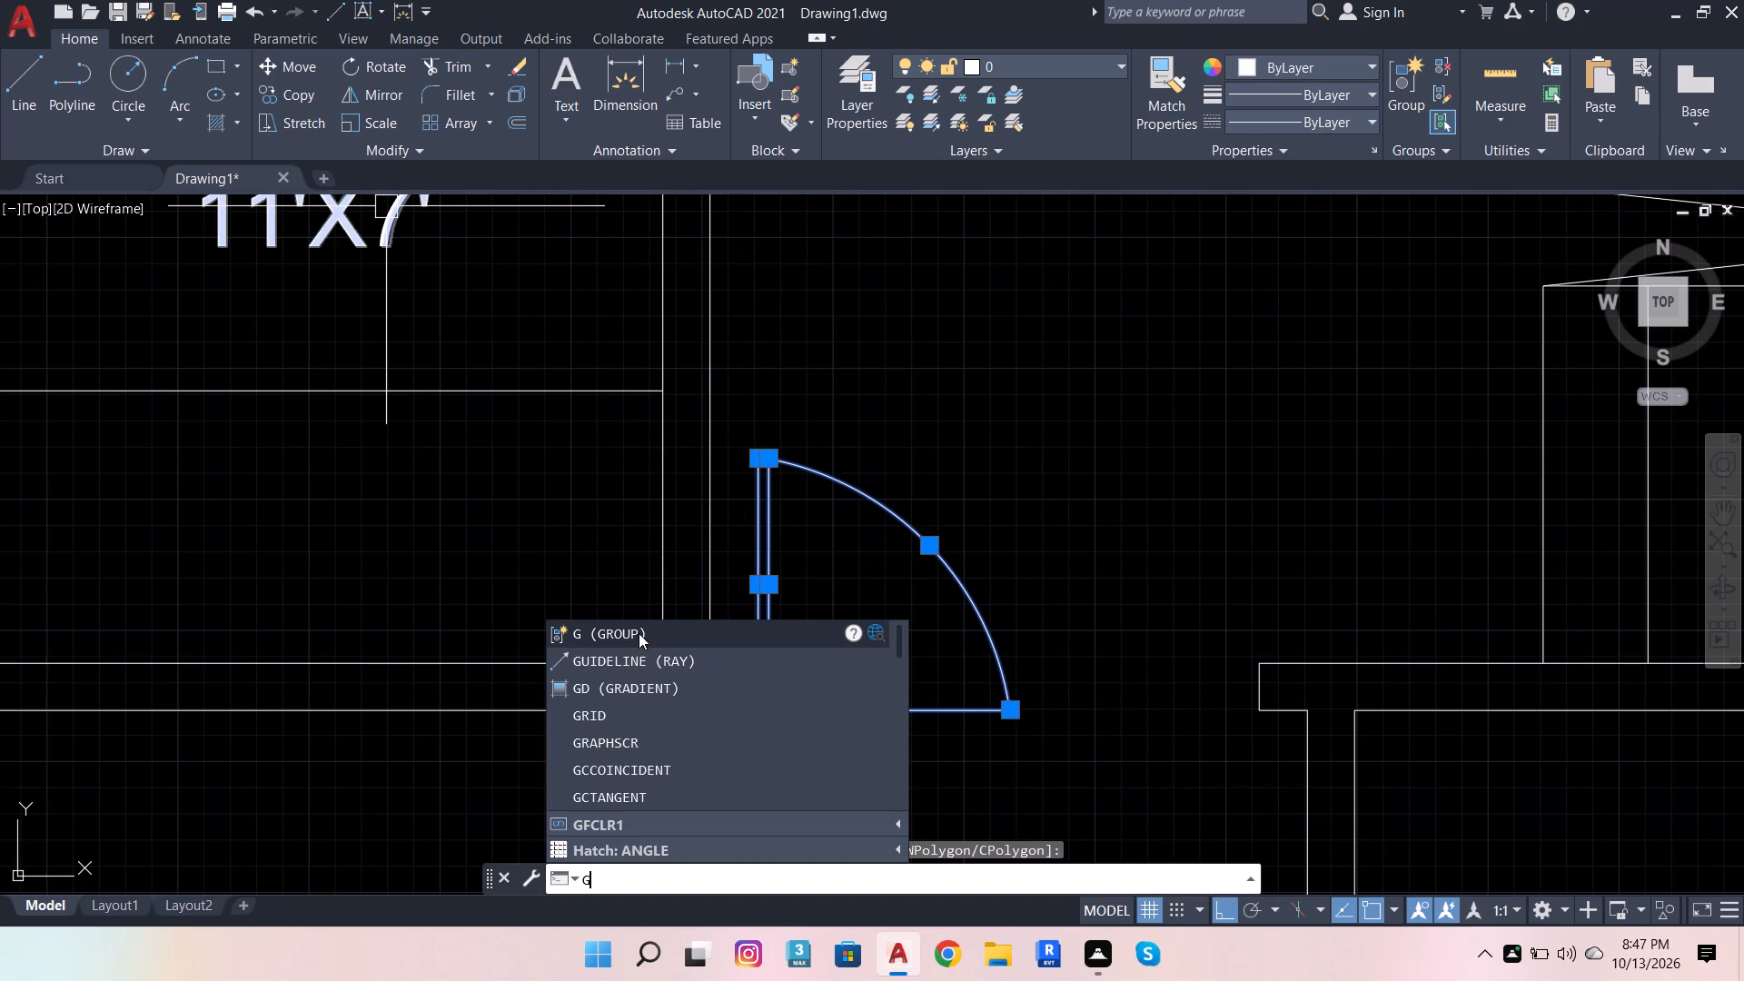
click(639, 633)
Mirror the door group about a vertical line through the threshold line's free end, keeping the source objects.
click(782, 492)
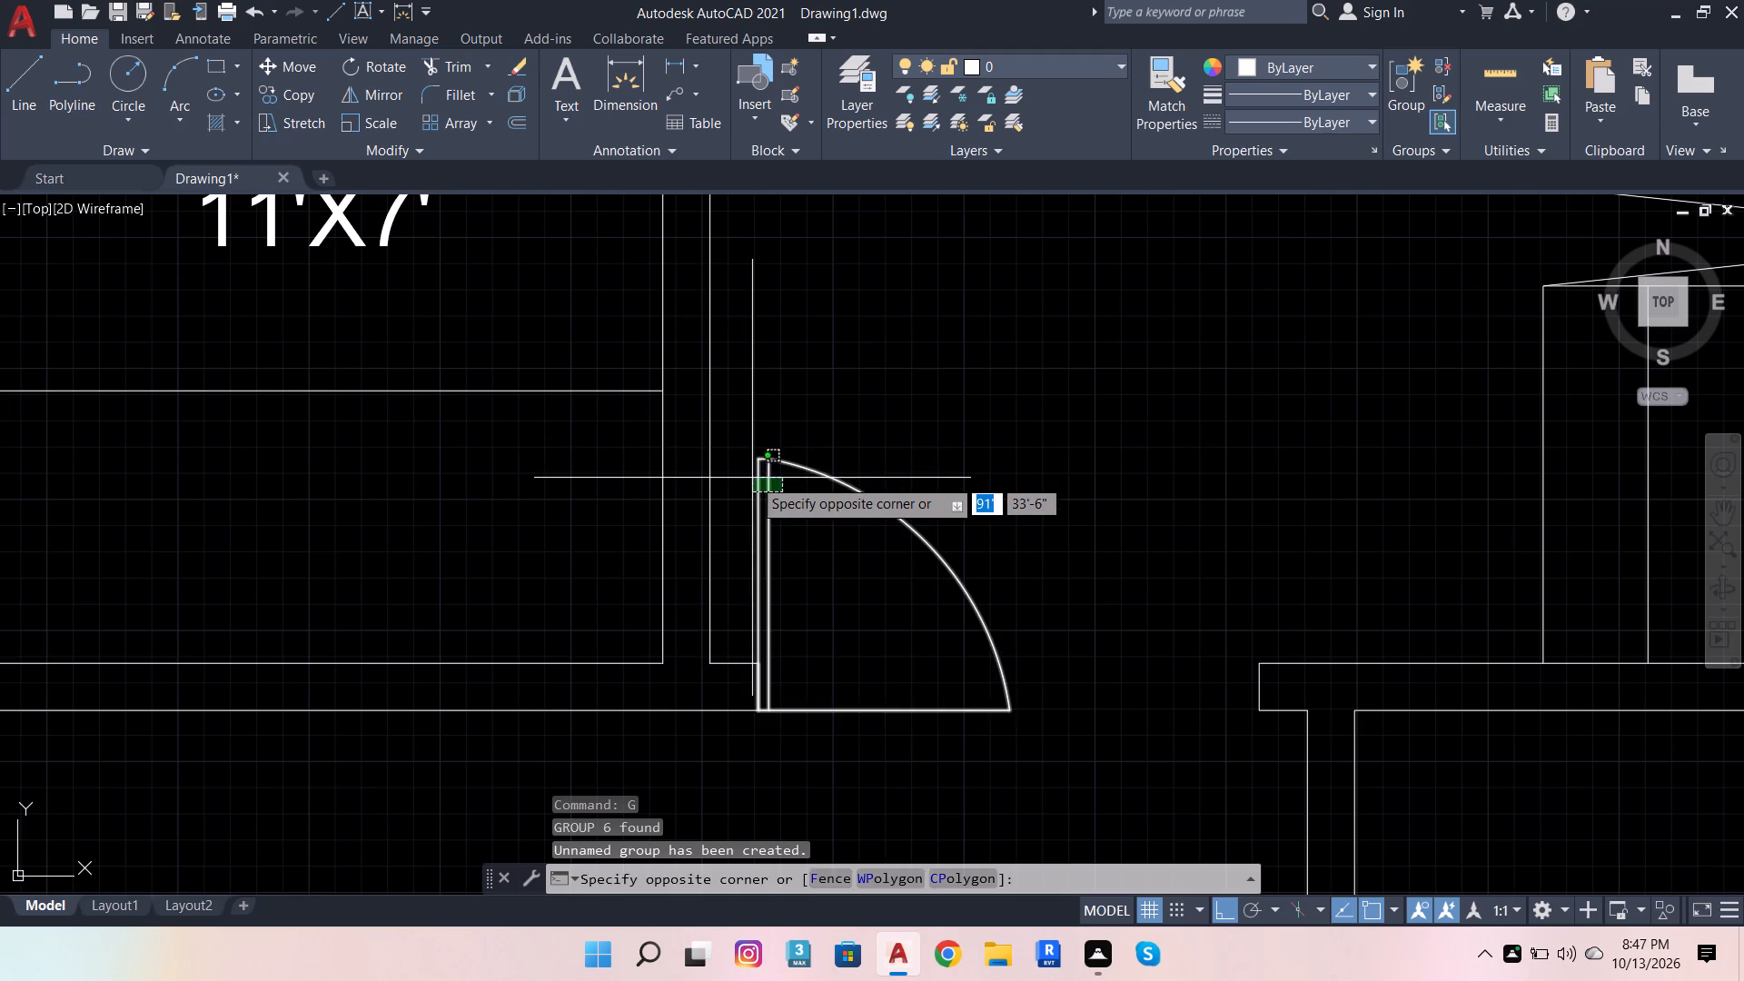
click(752, 478)
click(372, 99)
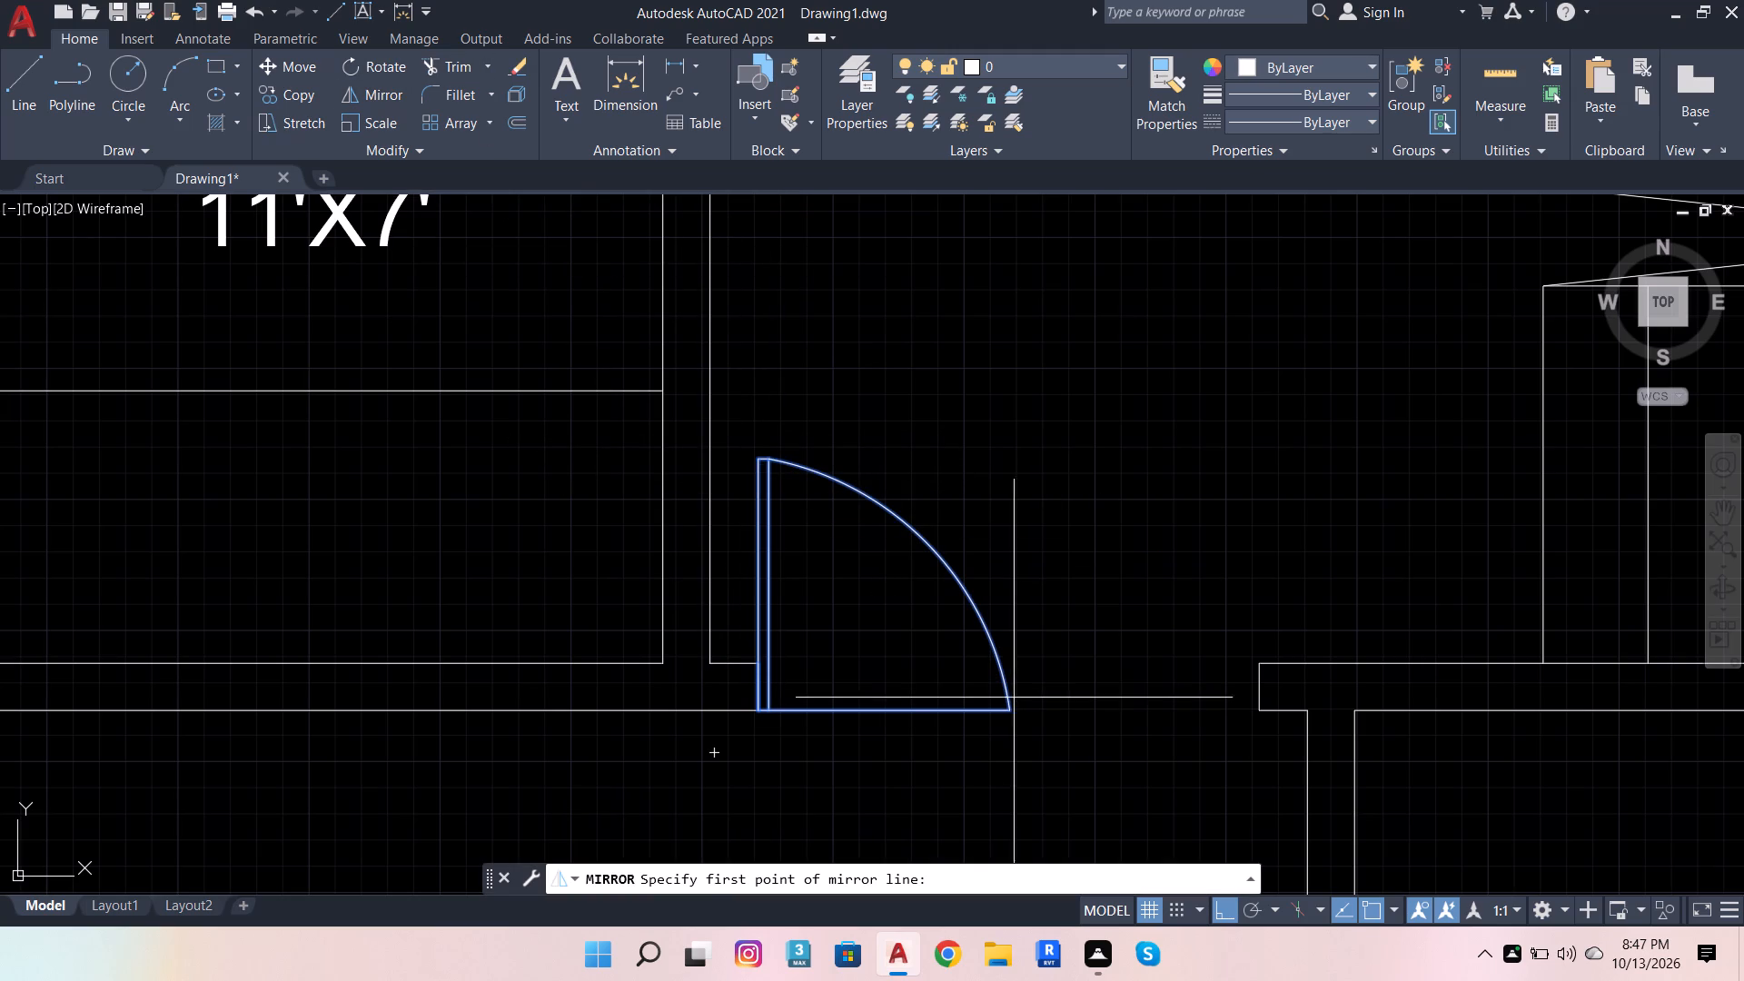
click(1005, 714)
click(1001, 786)
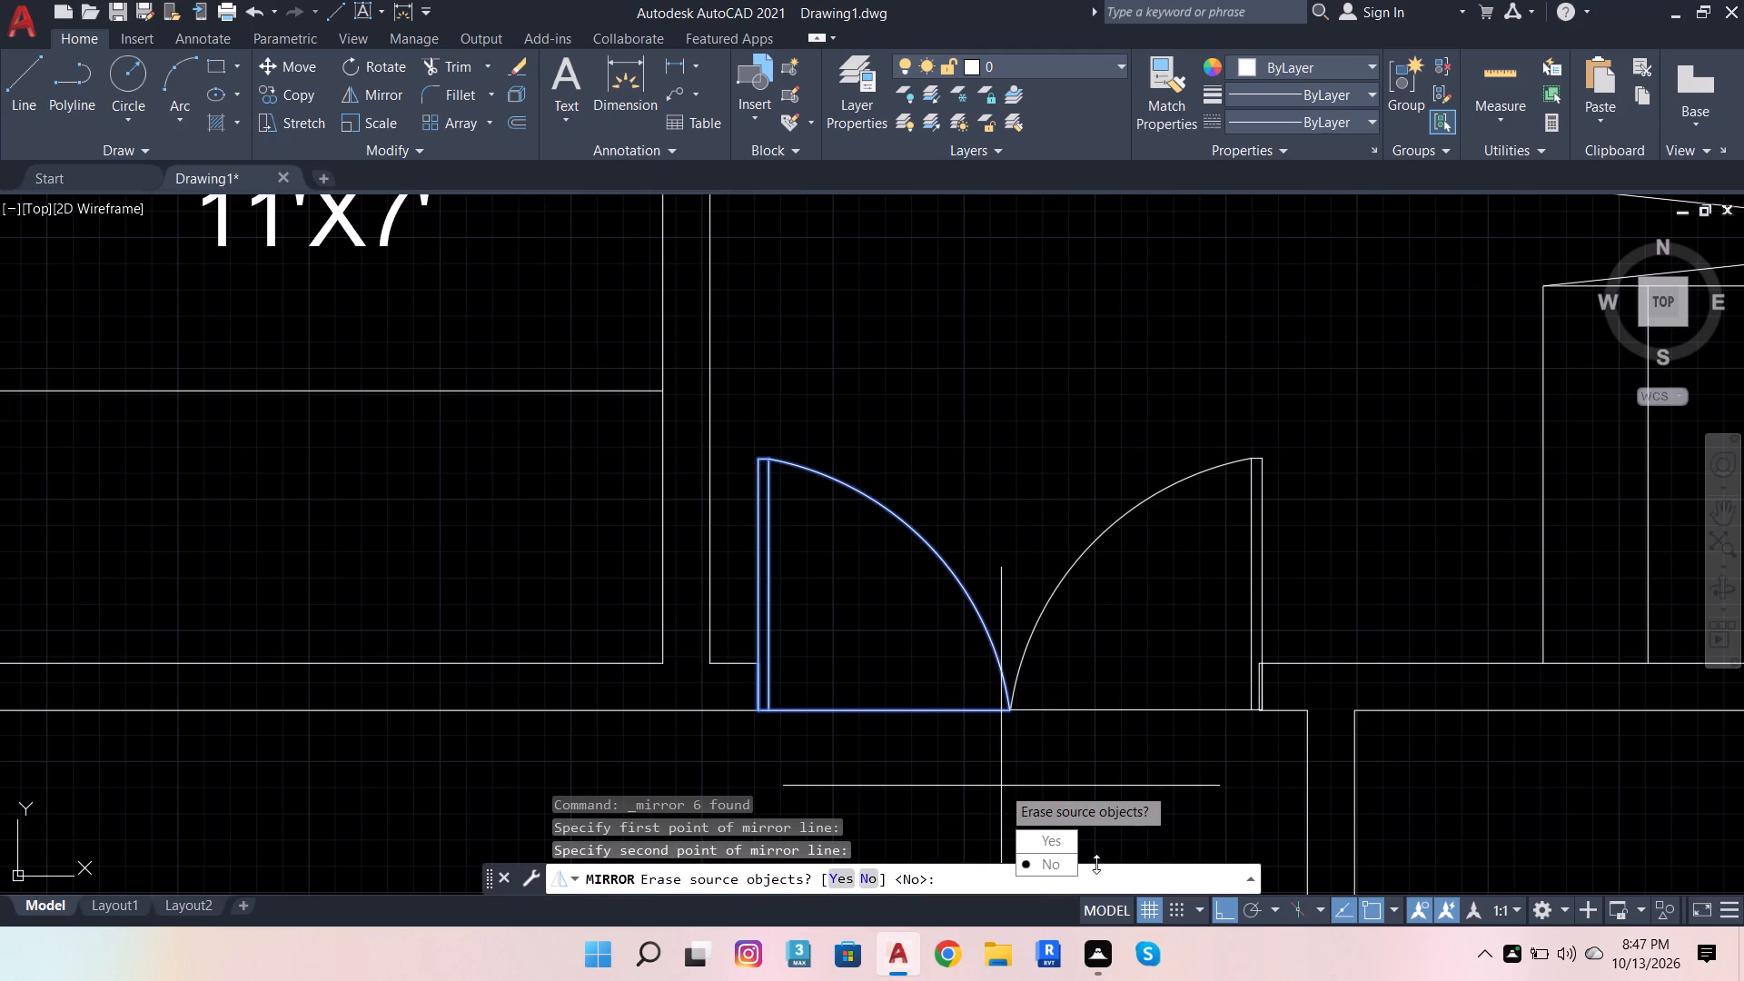
drag(1044, 870, 1001, 786)
scroll(1237, 666, up, 3)
scroll(1273, 675, down, 2)
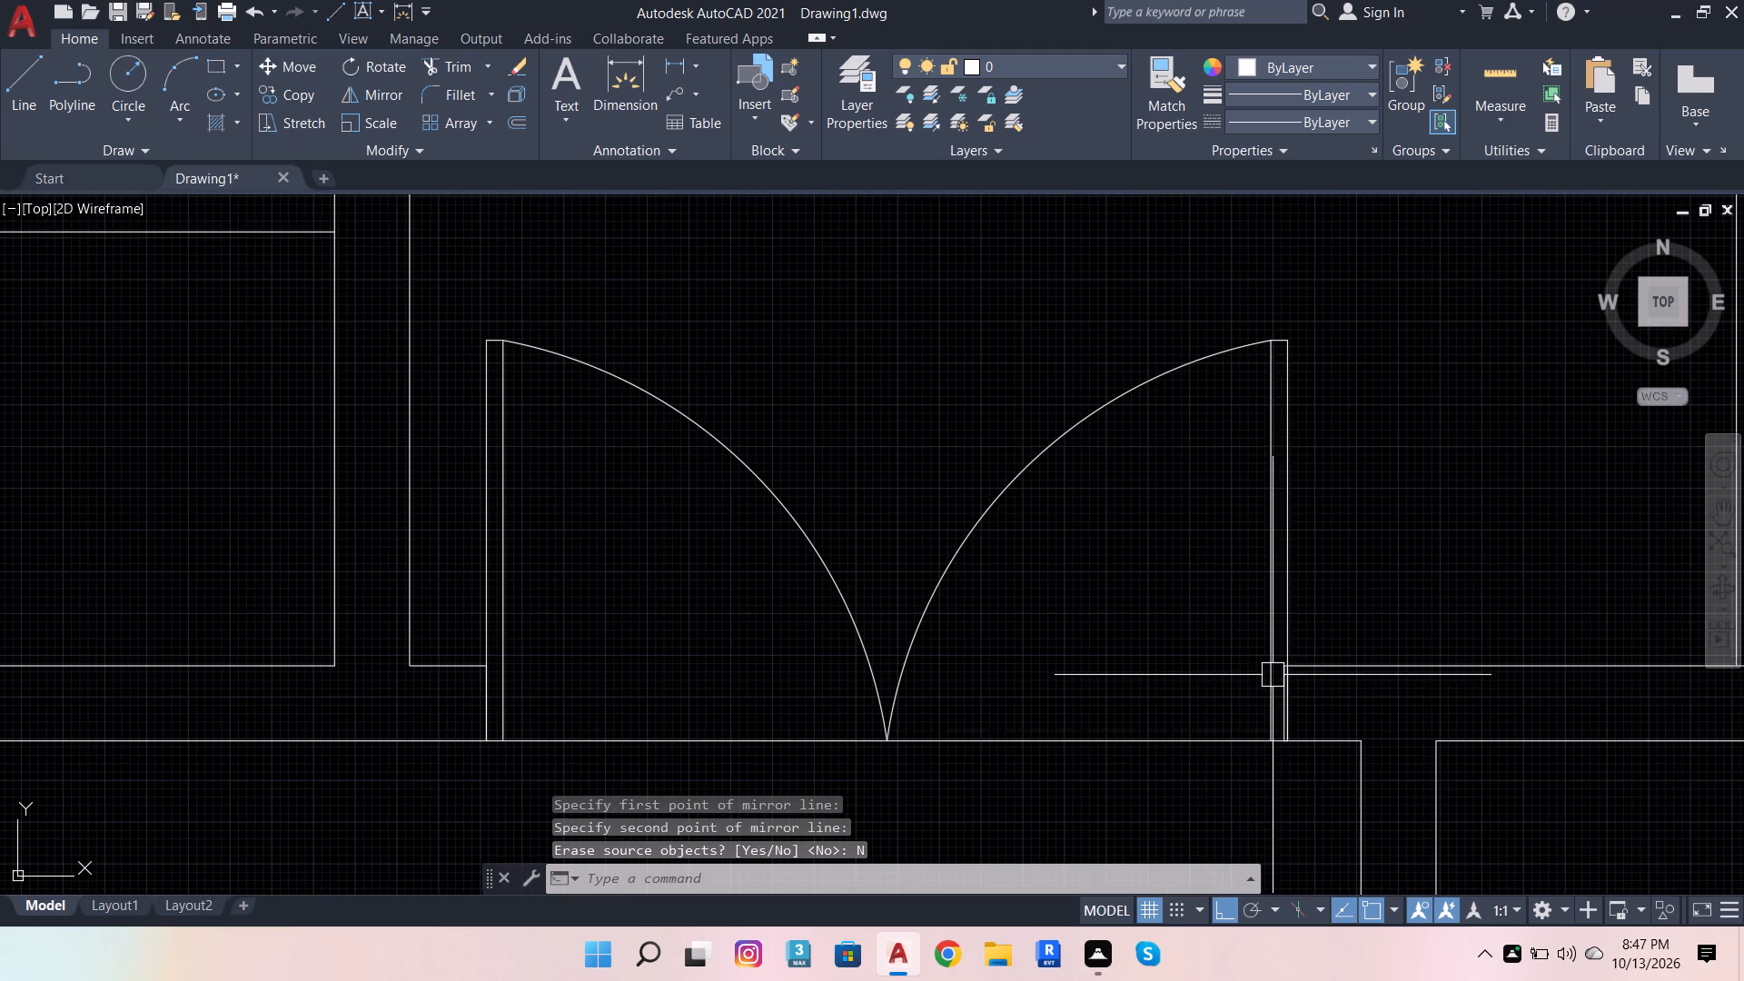
Move the mirrored door leaf group by its outer bottom corner onto the opening's jamb corner on the staircase side.
click(1264, 674)
scroll(1302, 704, up, 1)
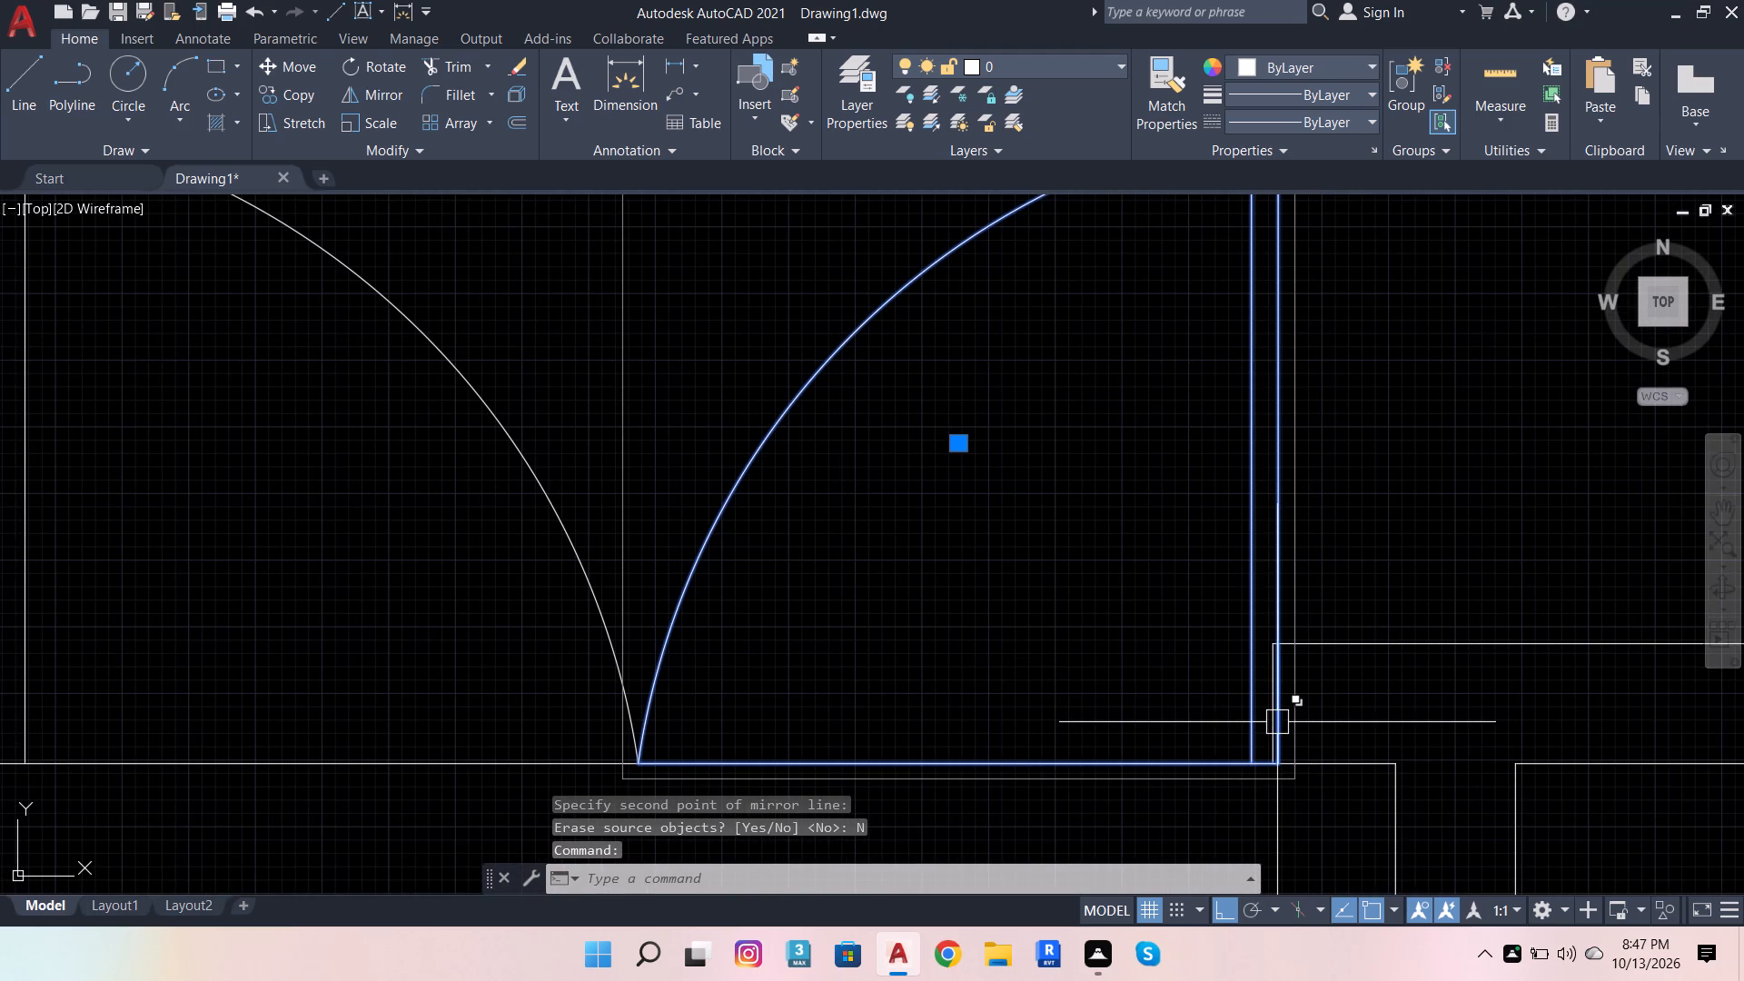
click(316, 77)
scroll(835, 414, down, 2)
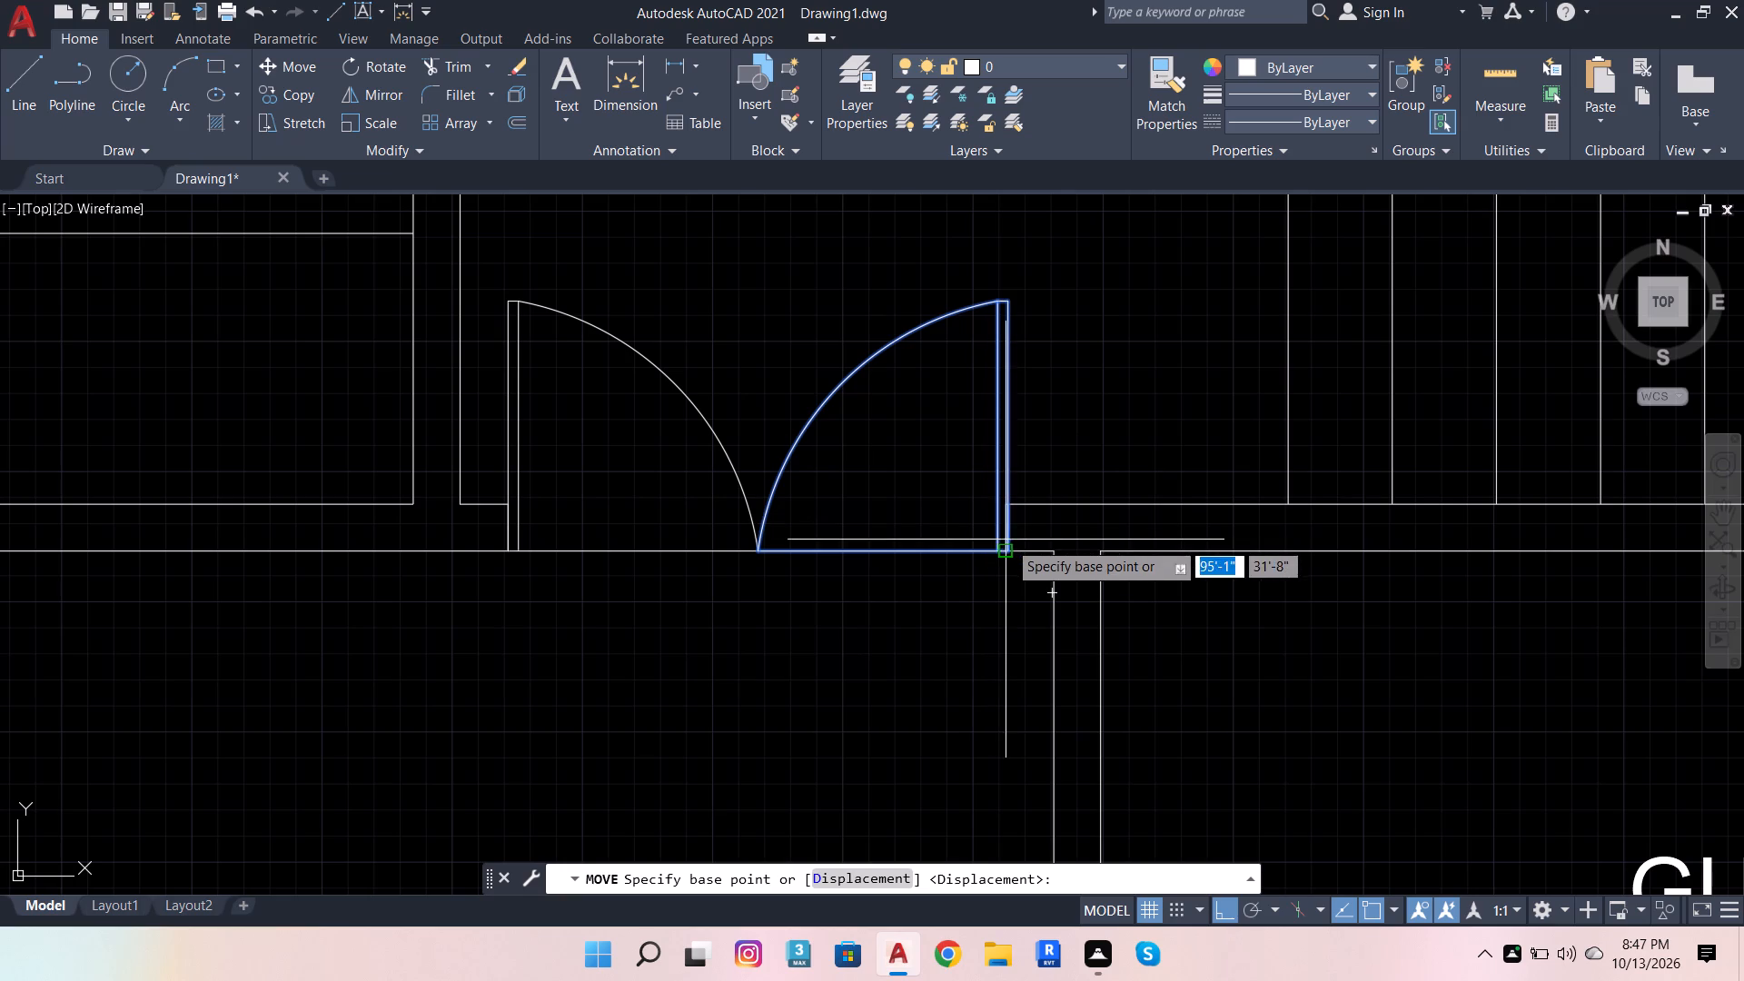
scroll(1025, 552, up, 2)
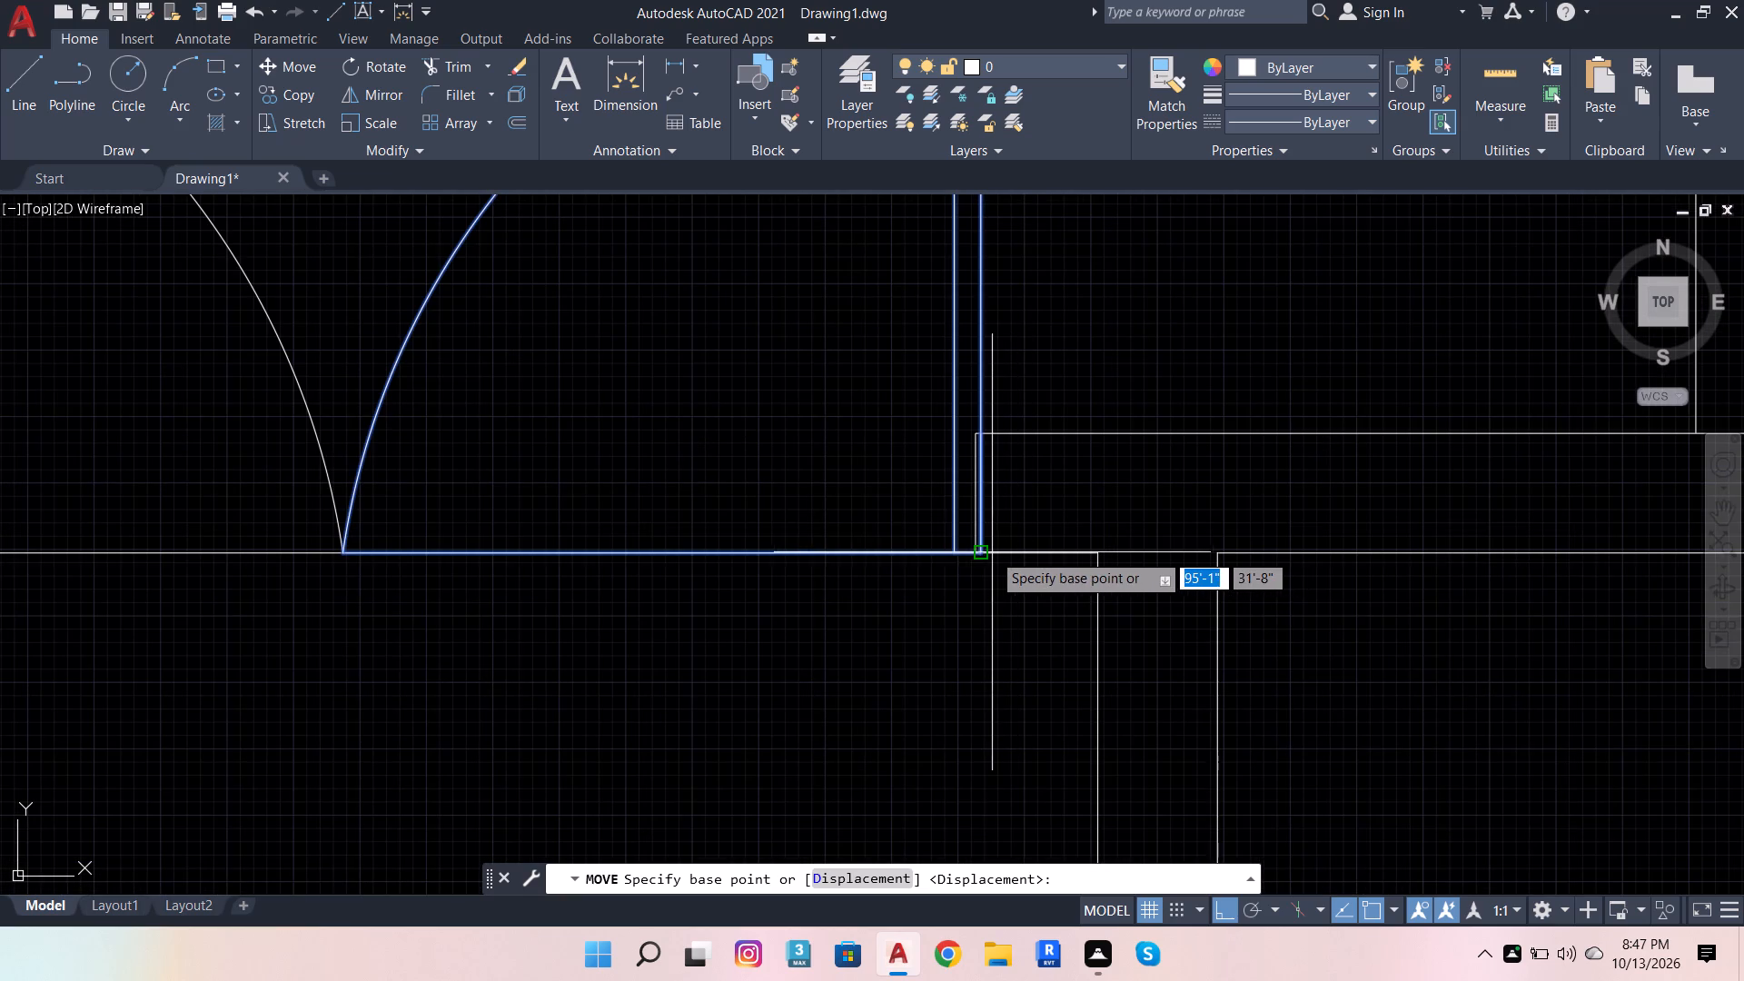
scroll(984, 552, up, 1)
click(984, 552)
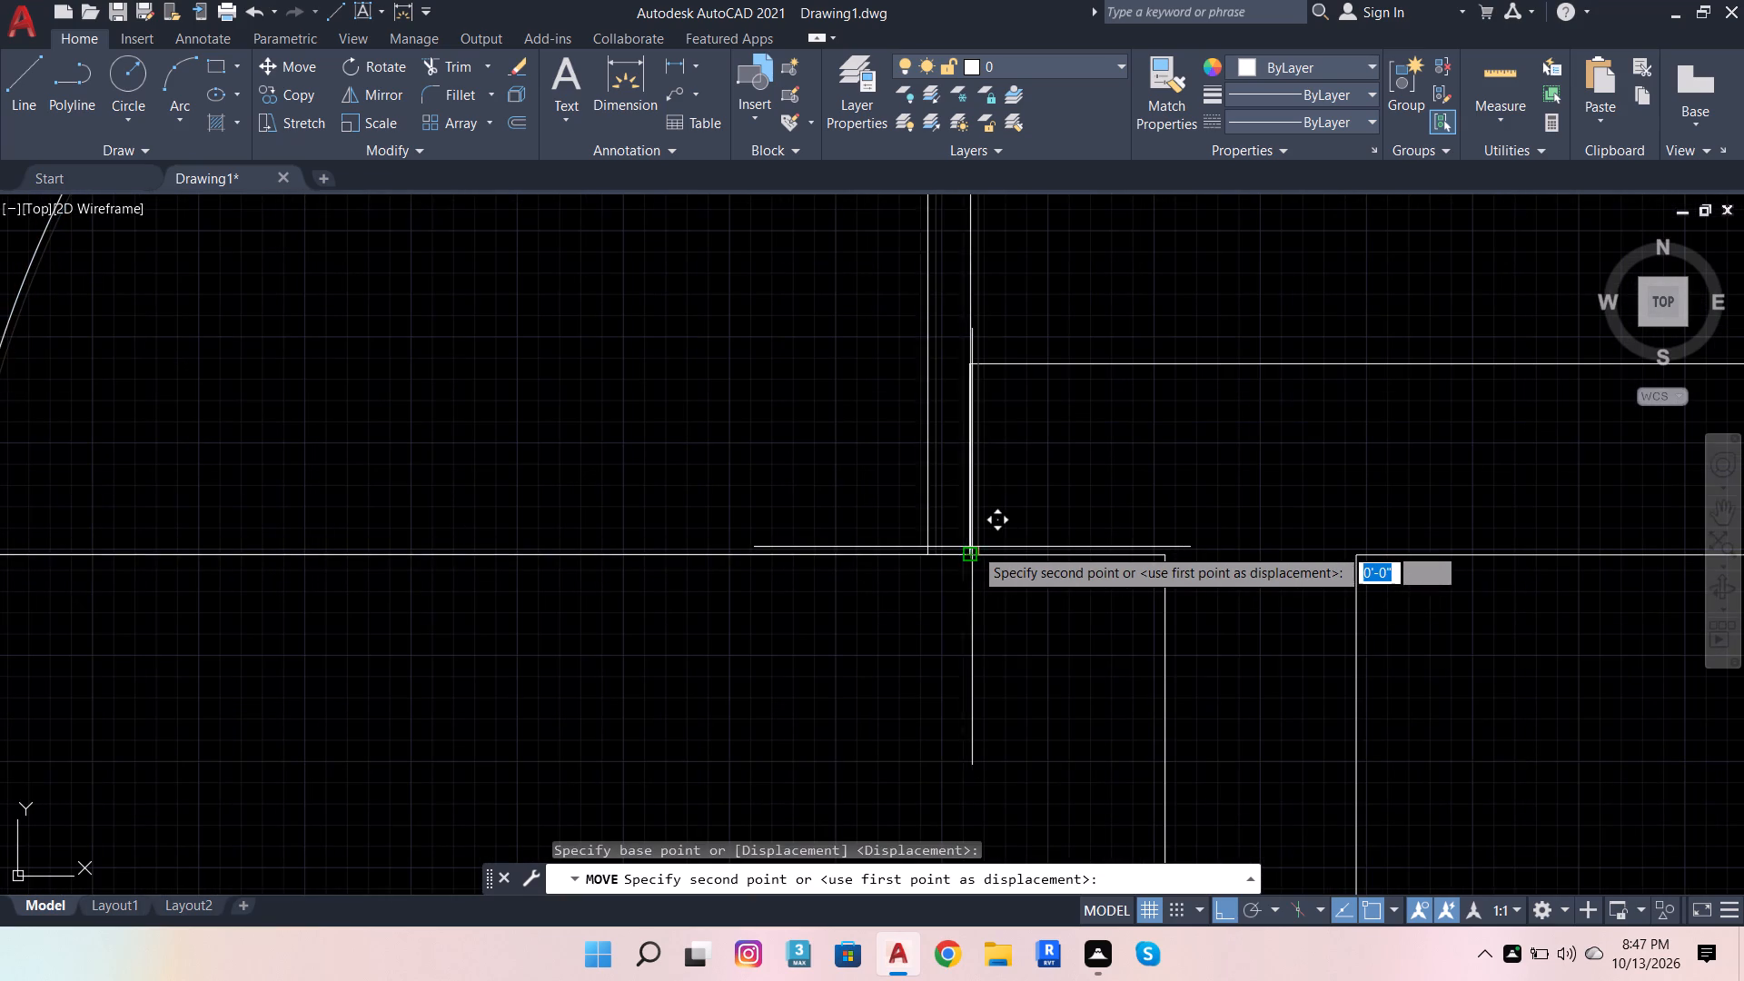
scroll(978, 545, up, 3)
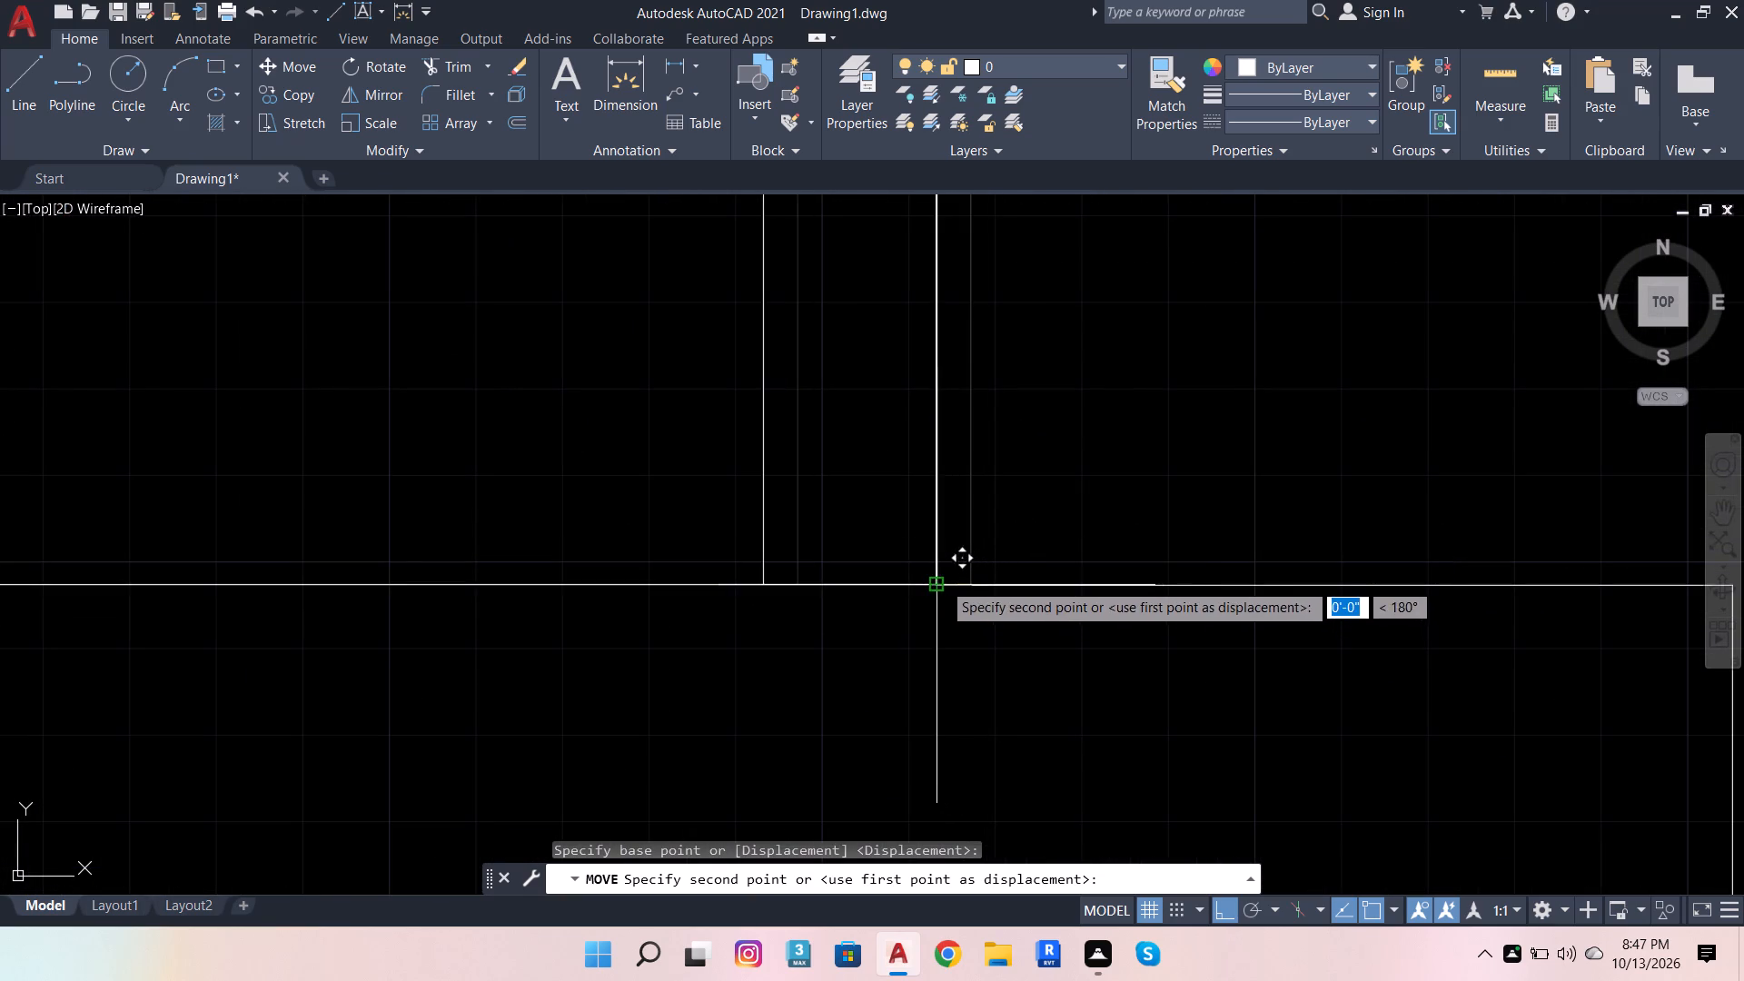
click(941, 581)
scroll(982, 604, down, 3)
scroll(867, 608, down, 3)
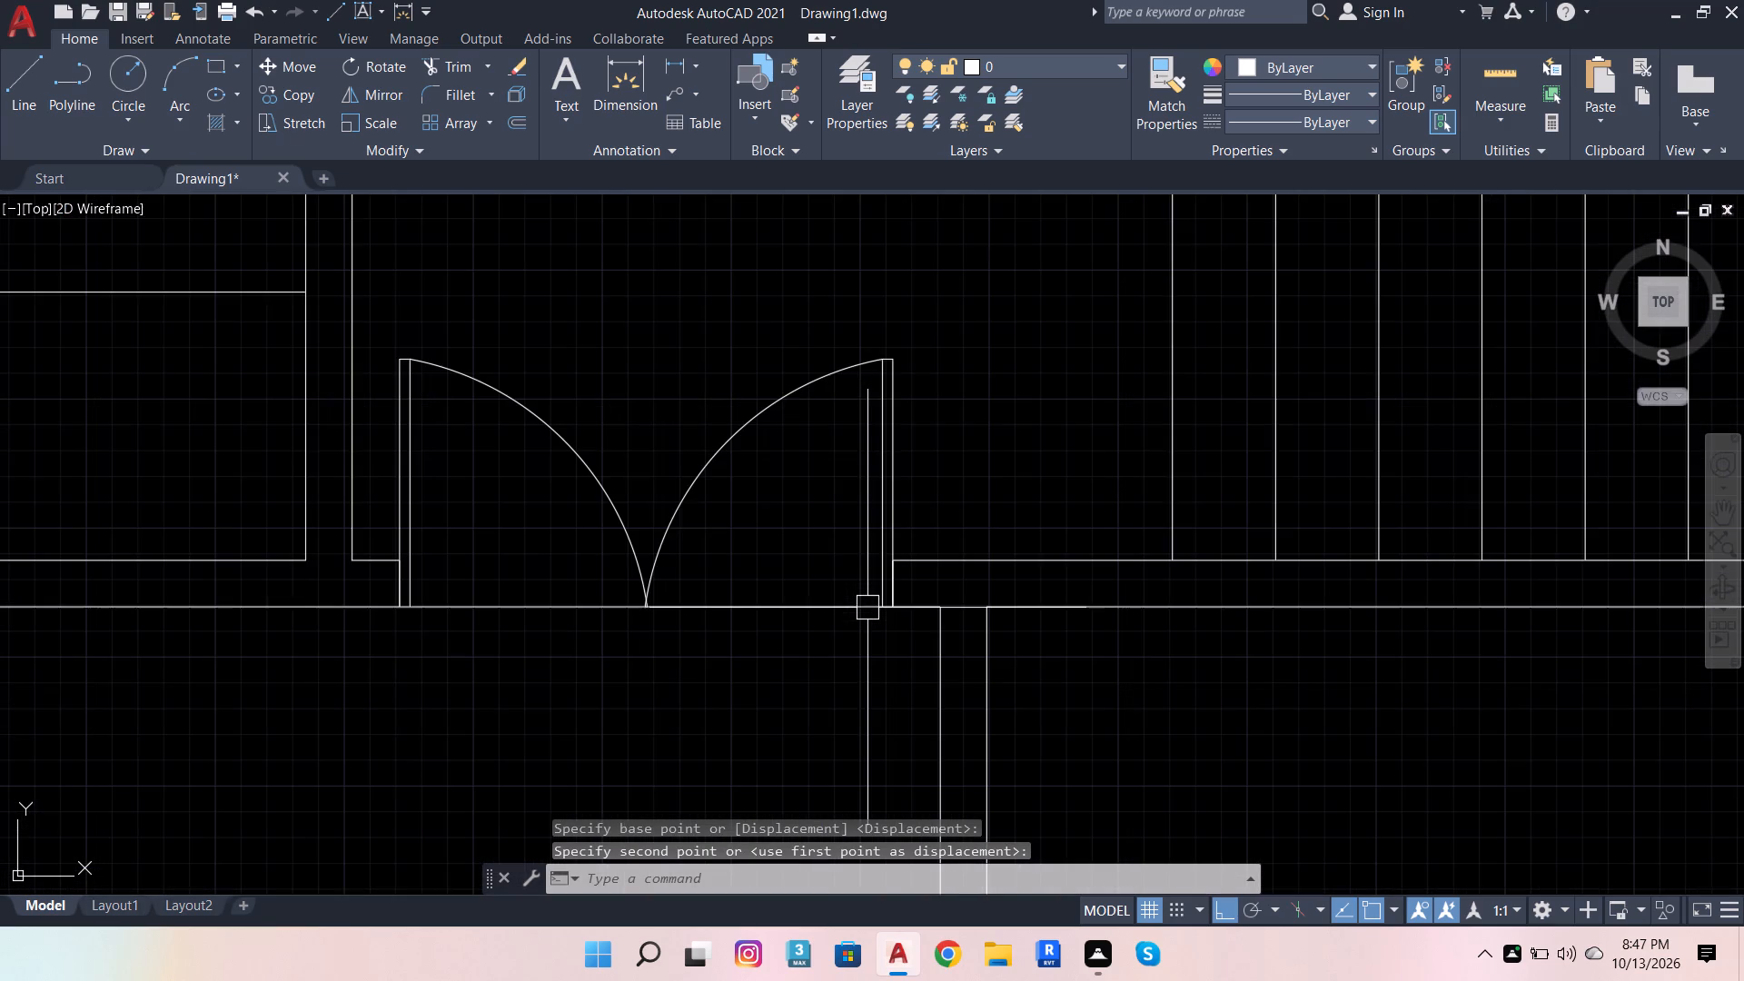
Trim both door swing arcs below the point where they cross near the threshold.
scroll(629, 624, up, 4)
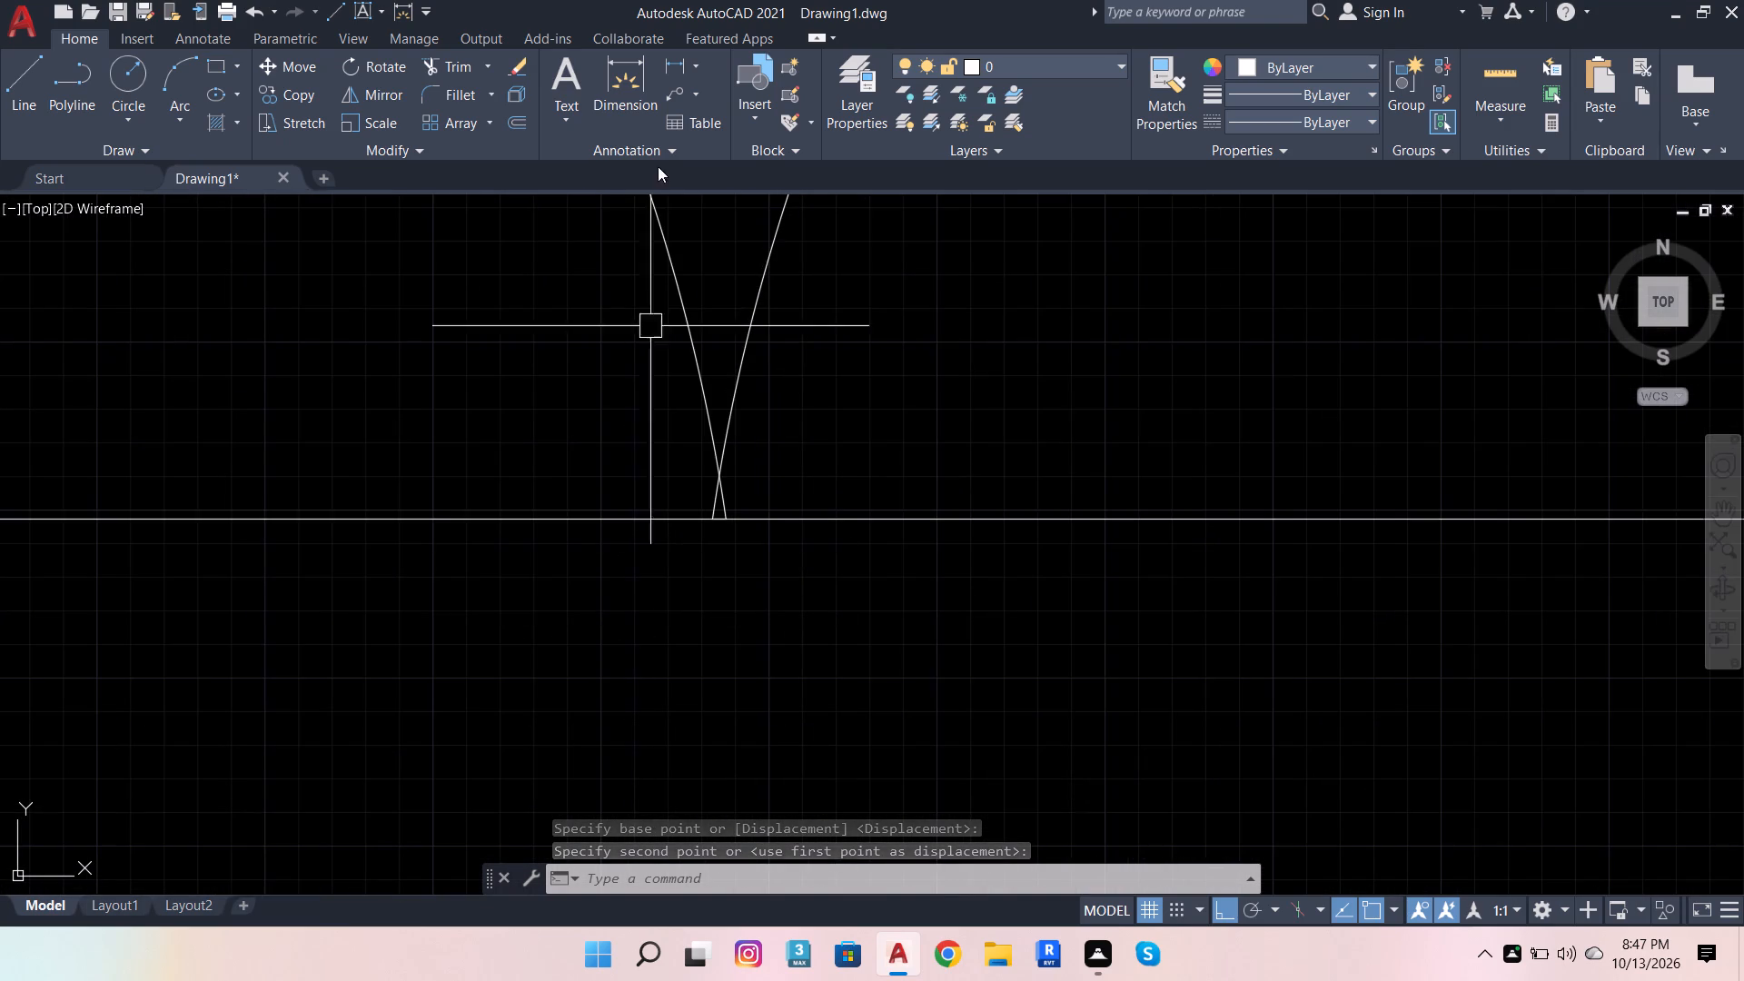
click(436, 64)
scroll(706, 461, up, 1)
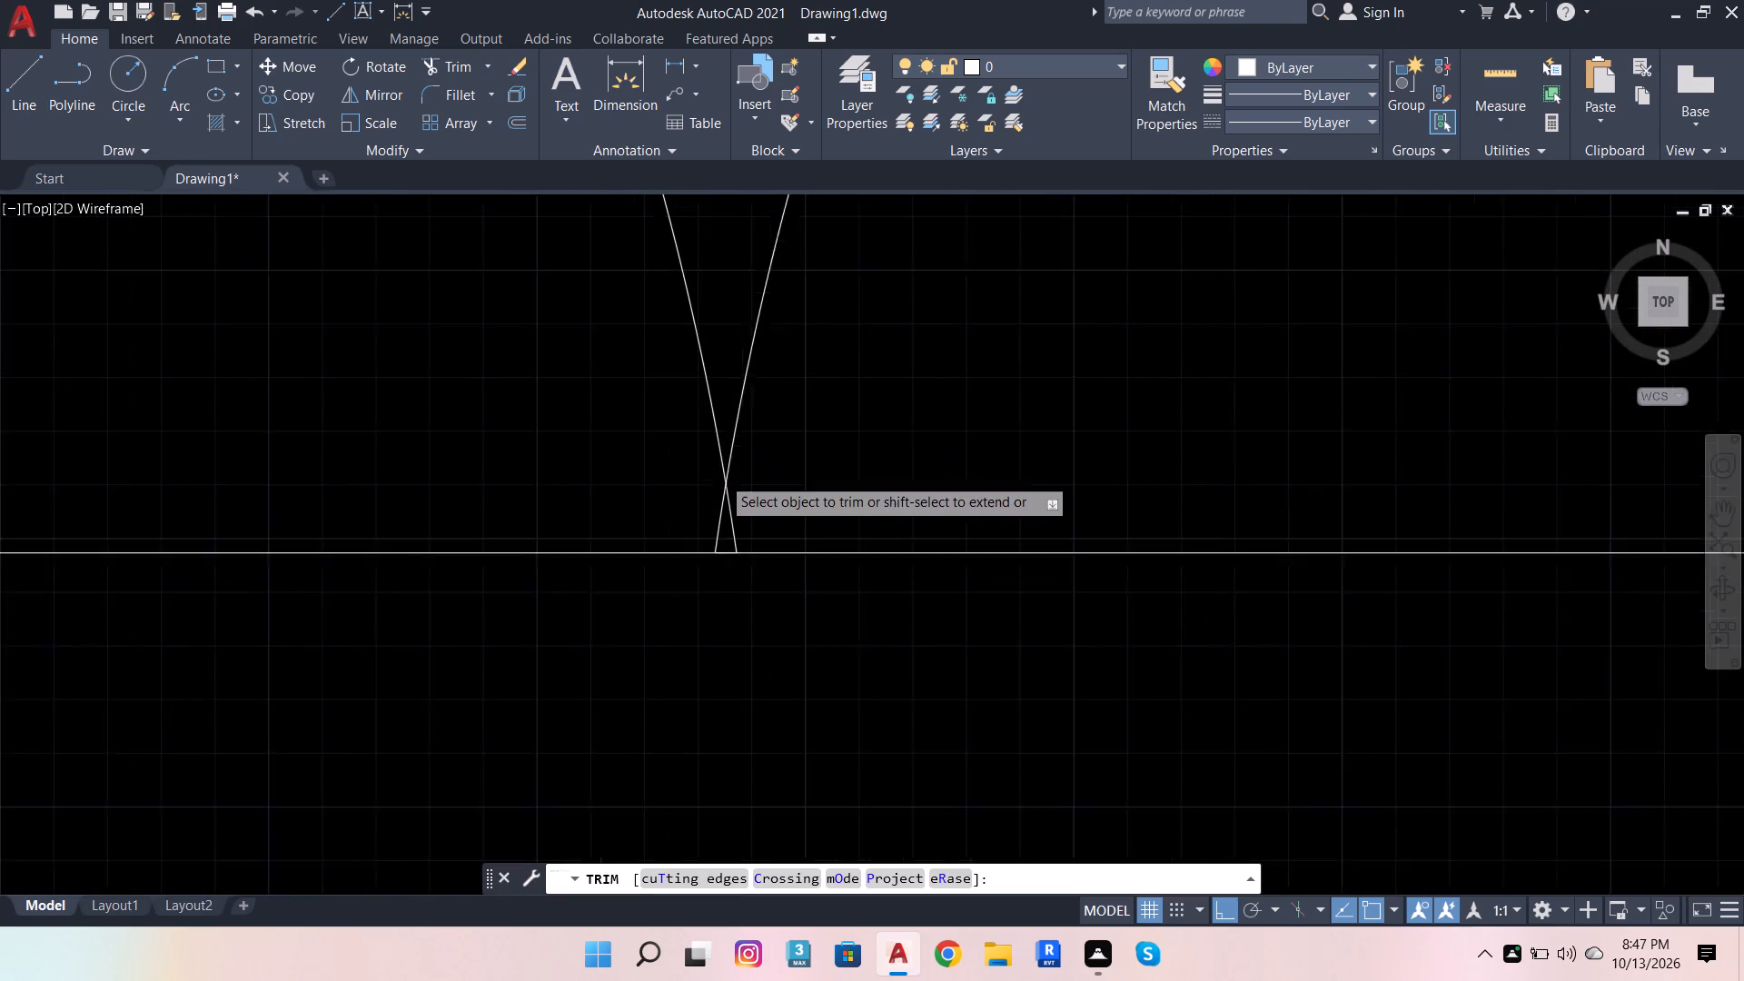
scroll(723, 479, up, 2)
click(736, 584)
click(708, 599)
scroll(779, 556, down, 3)
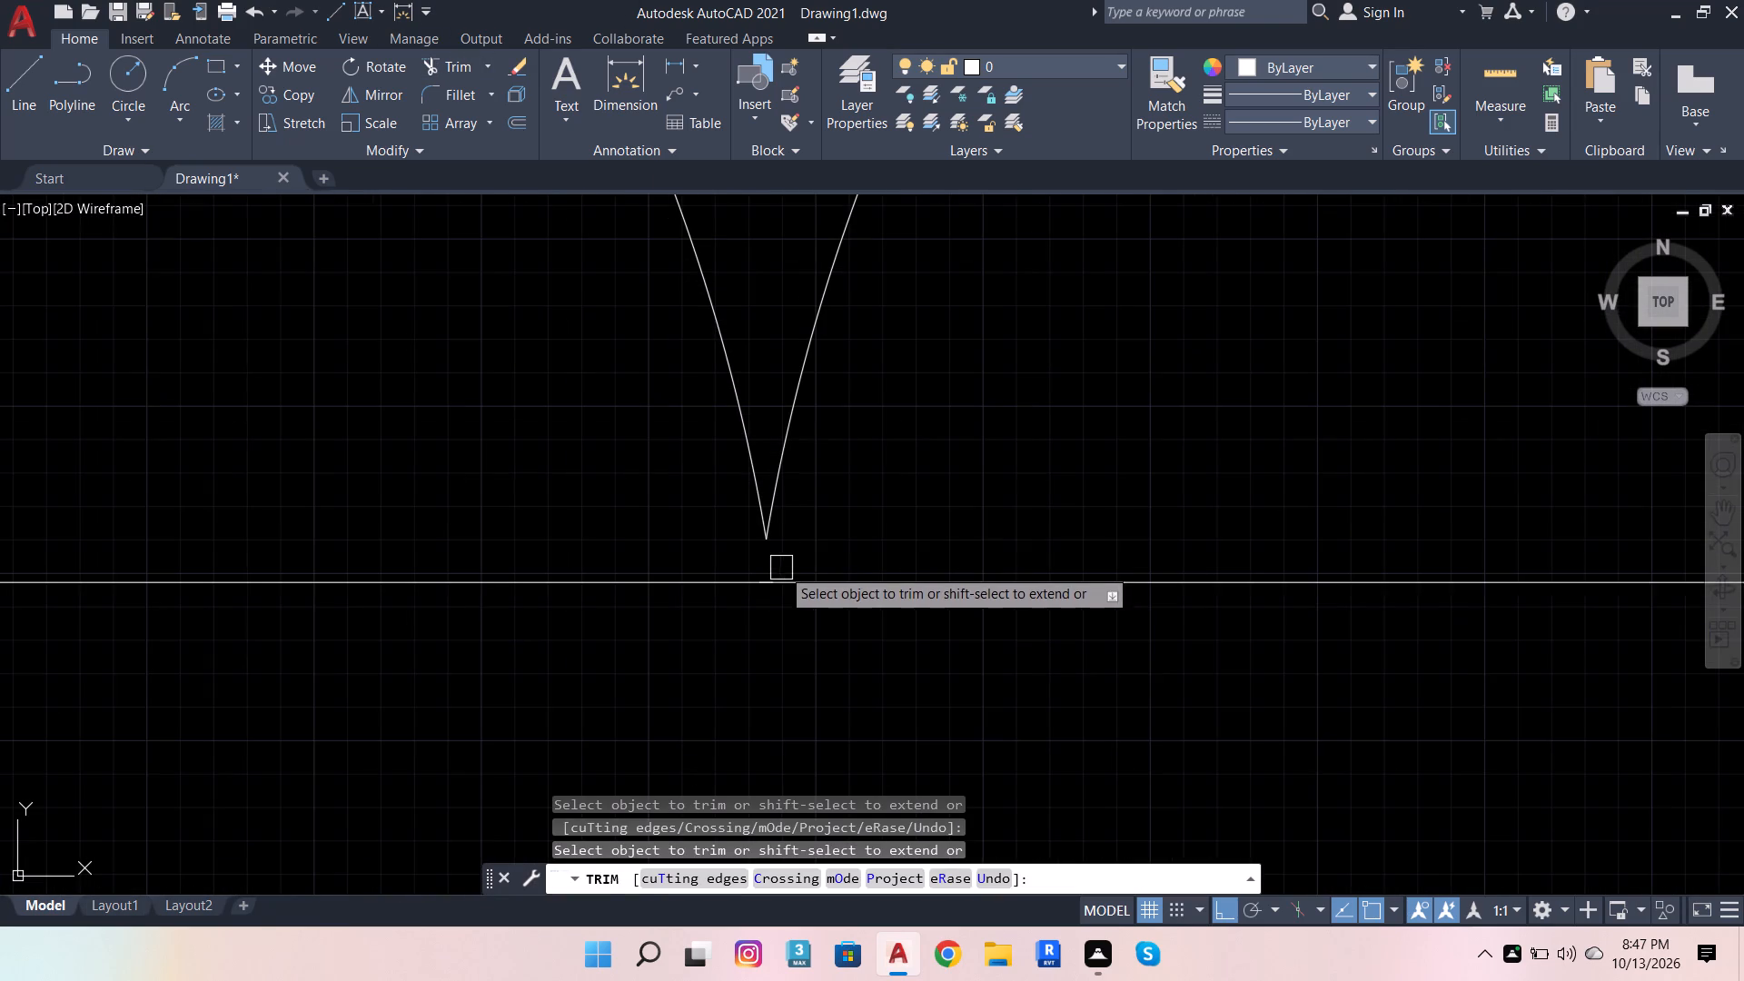
Draw a short vertical line from the arcs' meeting point to the threshold line, trimming the excess below it.
click(34, 66)
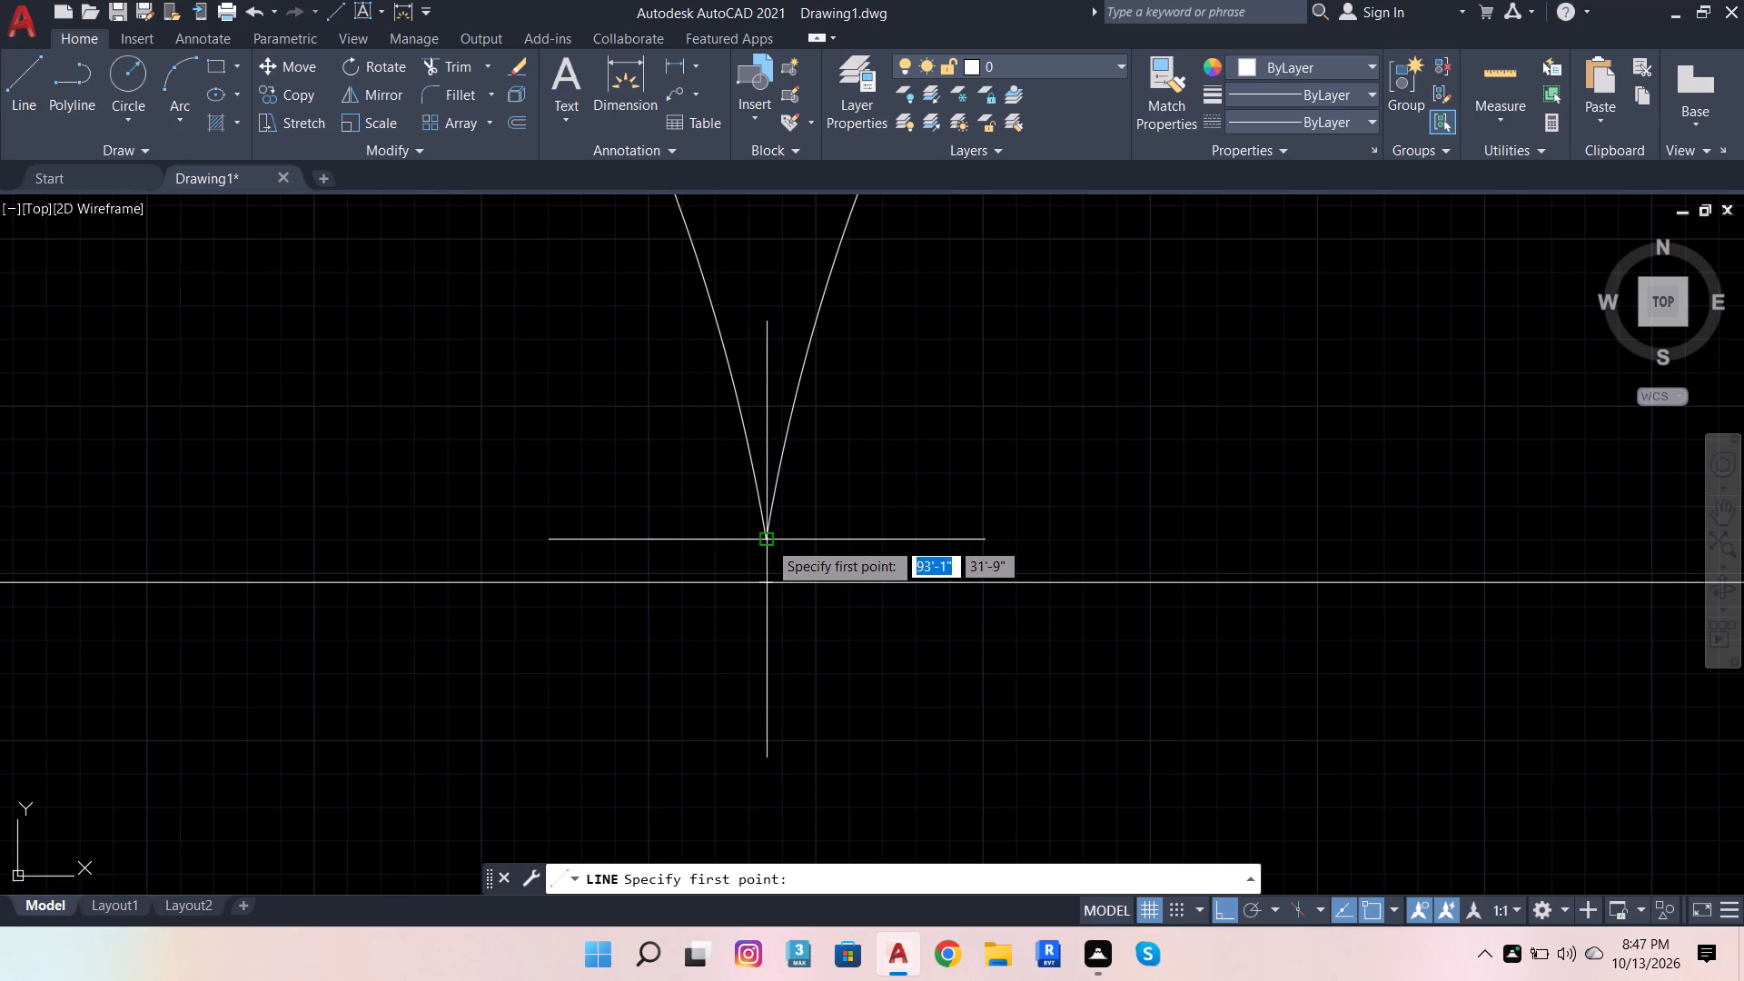
click(768, 540)
click(752, 638)
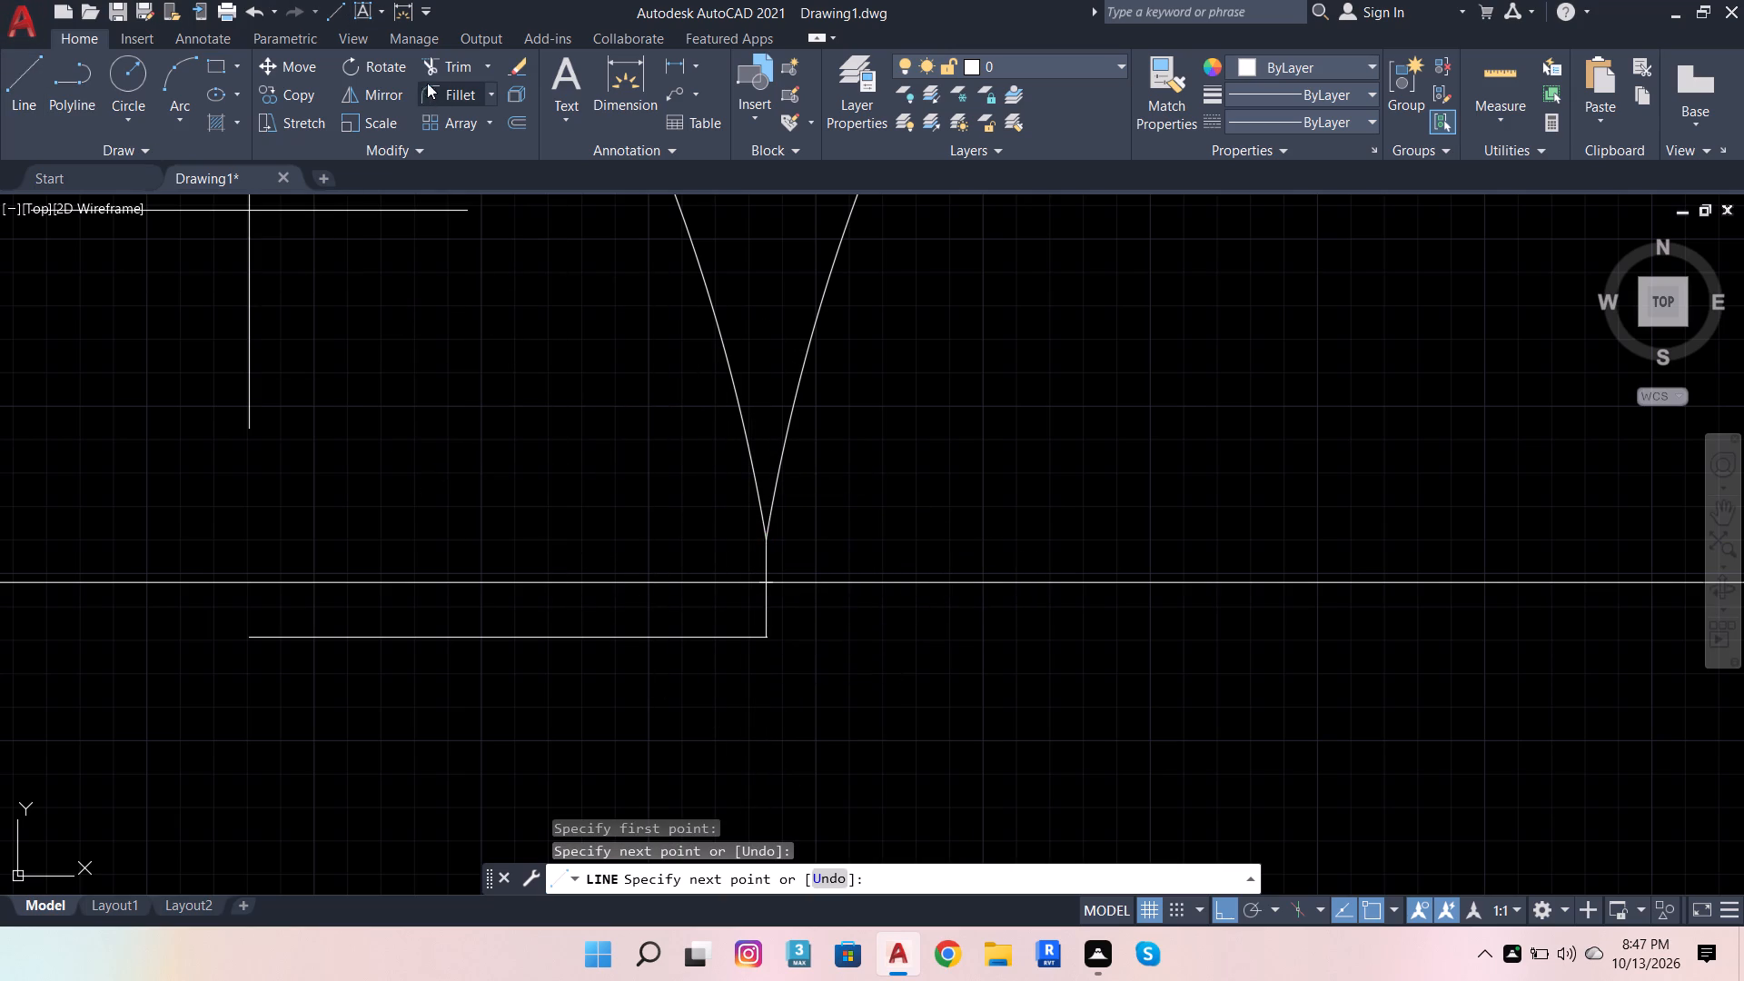
click(443, 68)
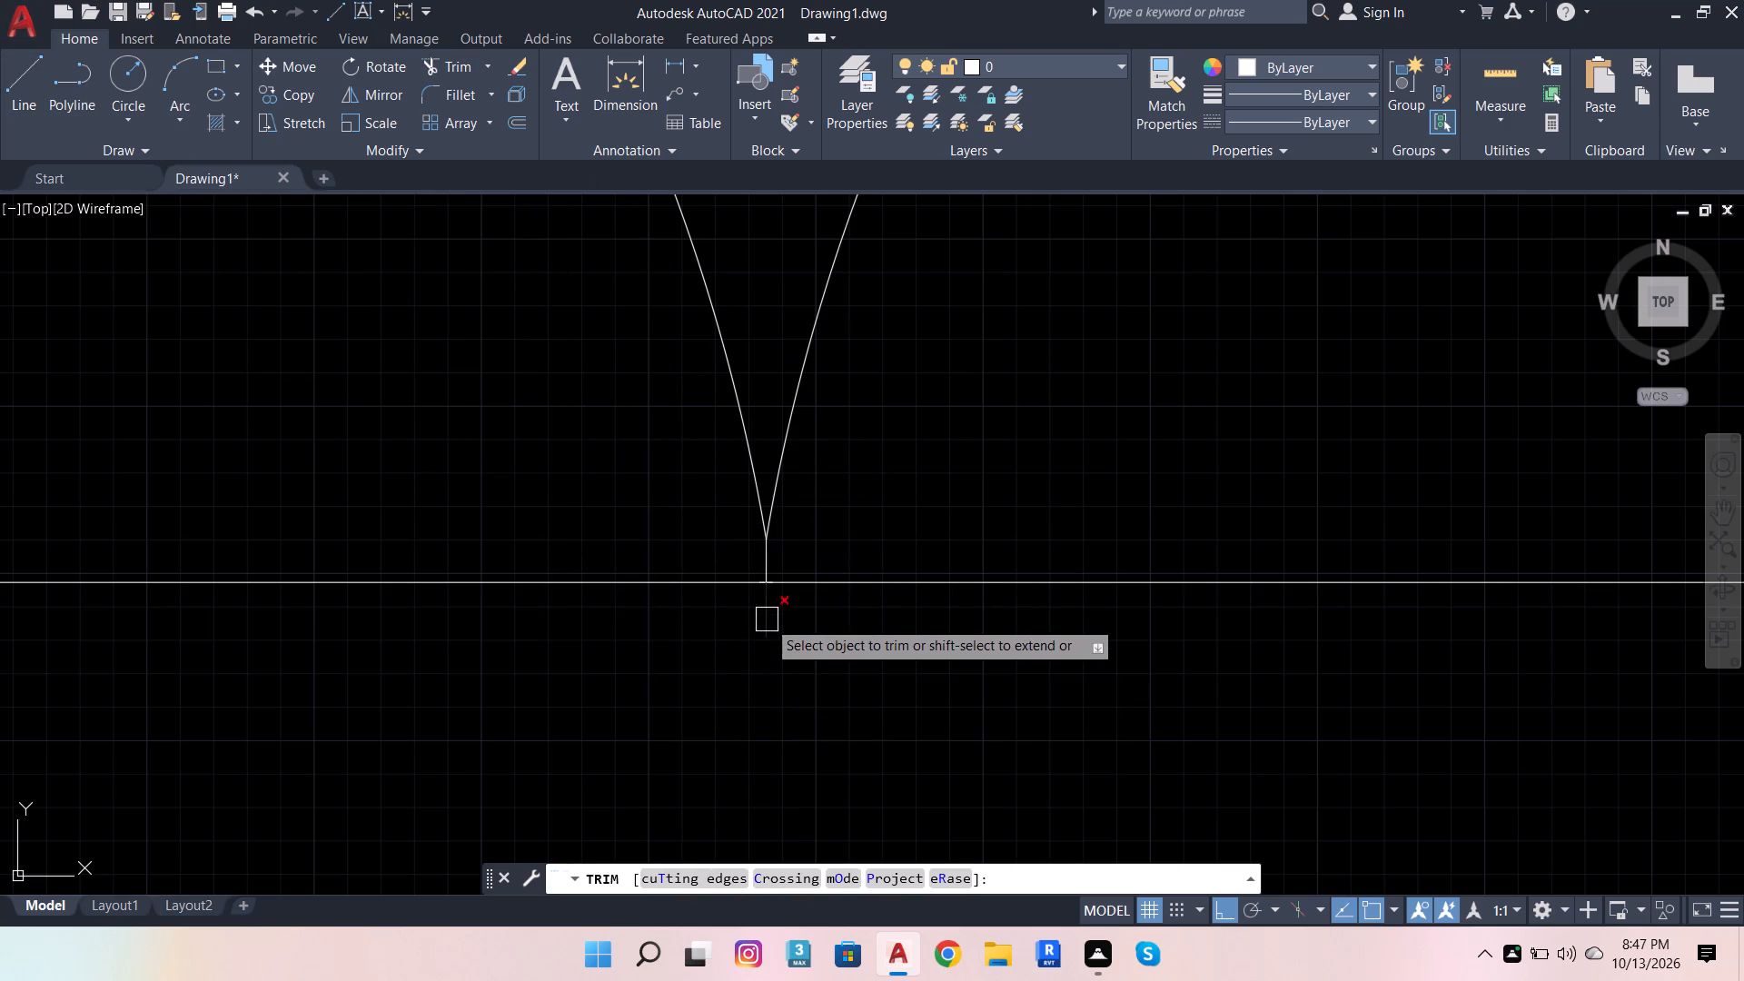
click(767, 619)
scroll(657, 727, down, 4)
key(Escape)
key(Escape)
key(Escape)
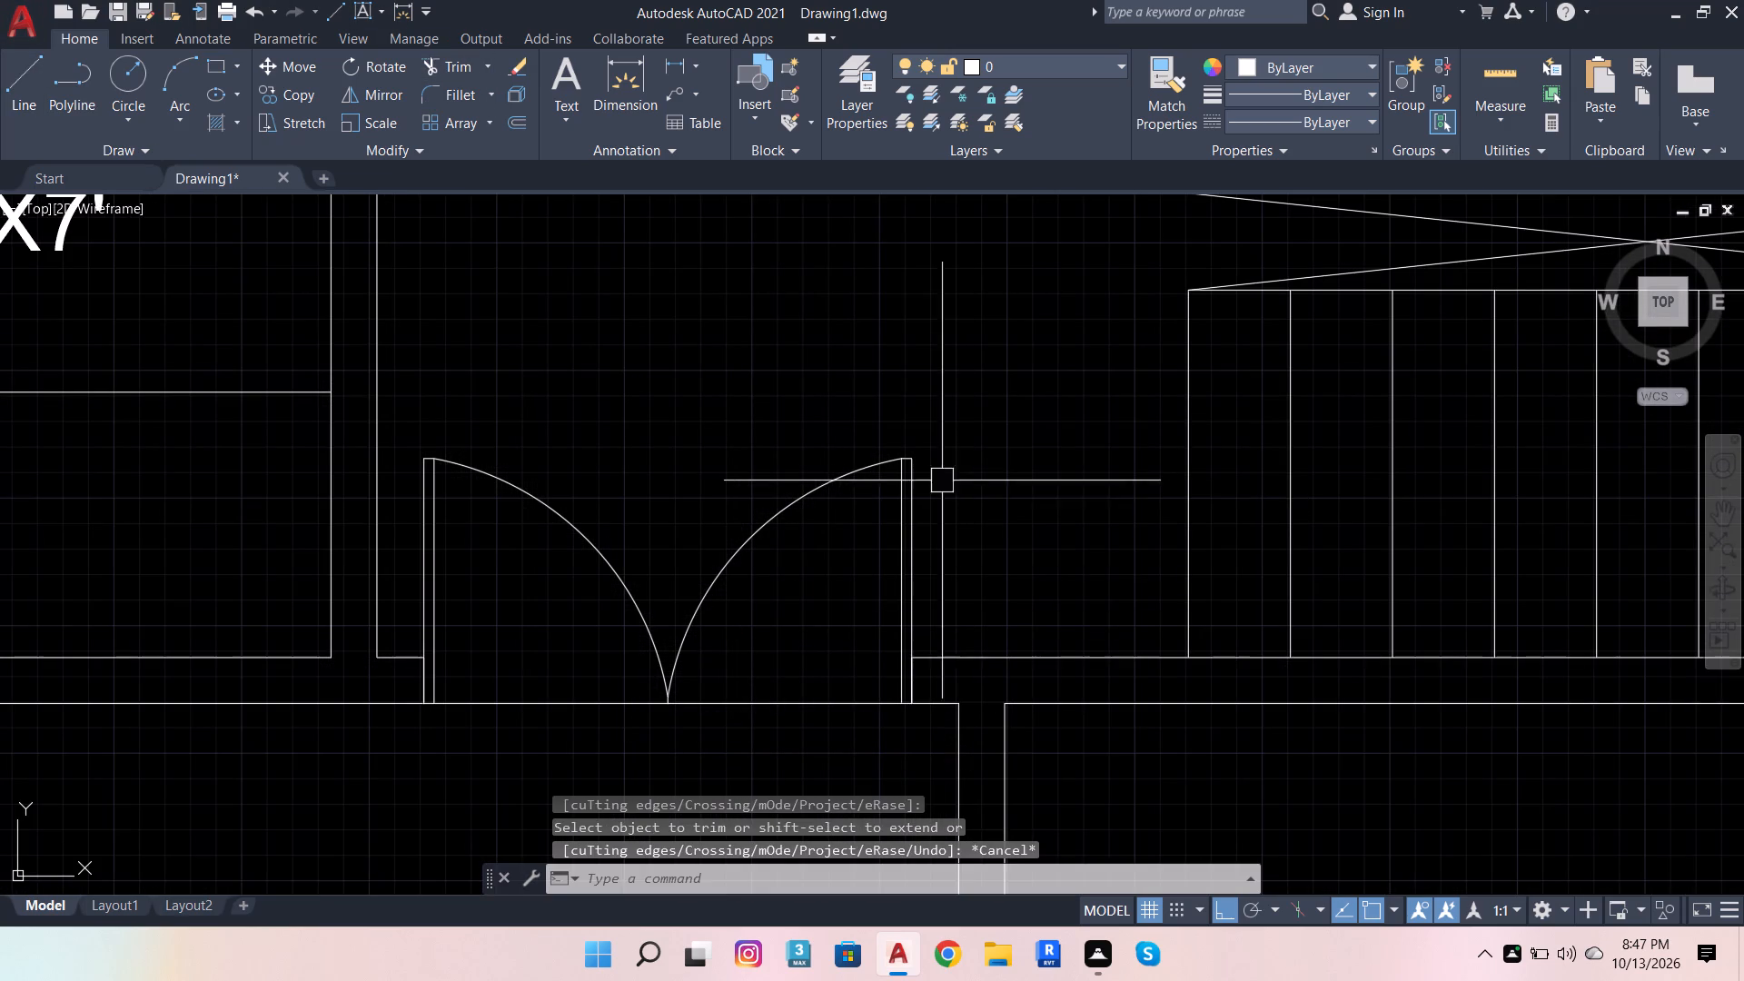
Offset the guest room's bottom inner wall line 4" upward into the room.
scroll(867, 510, down, 1)
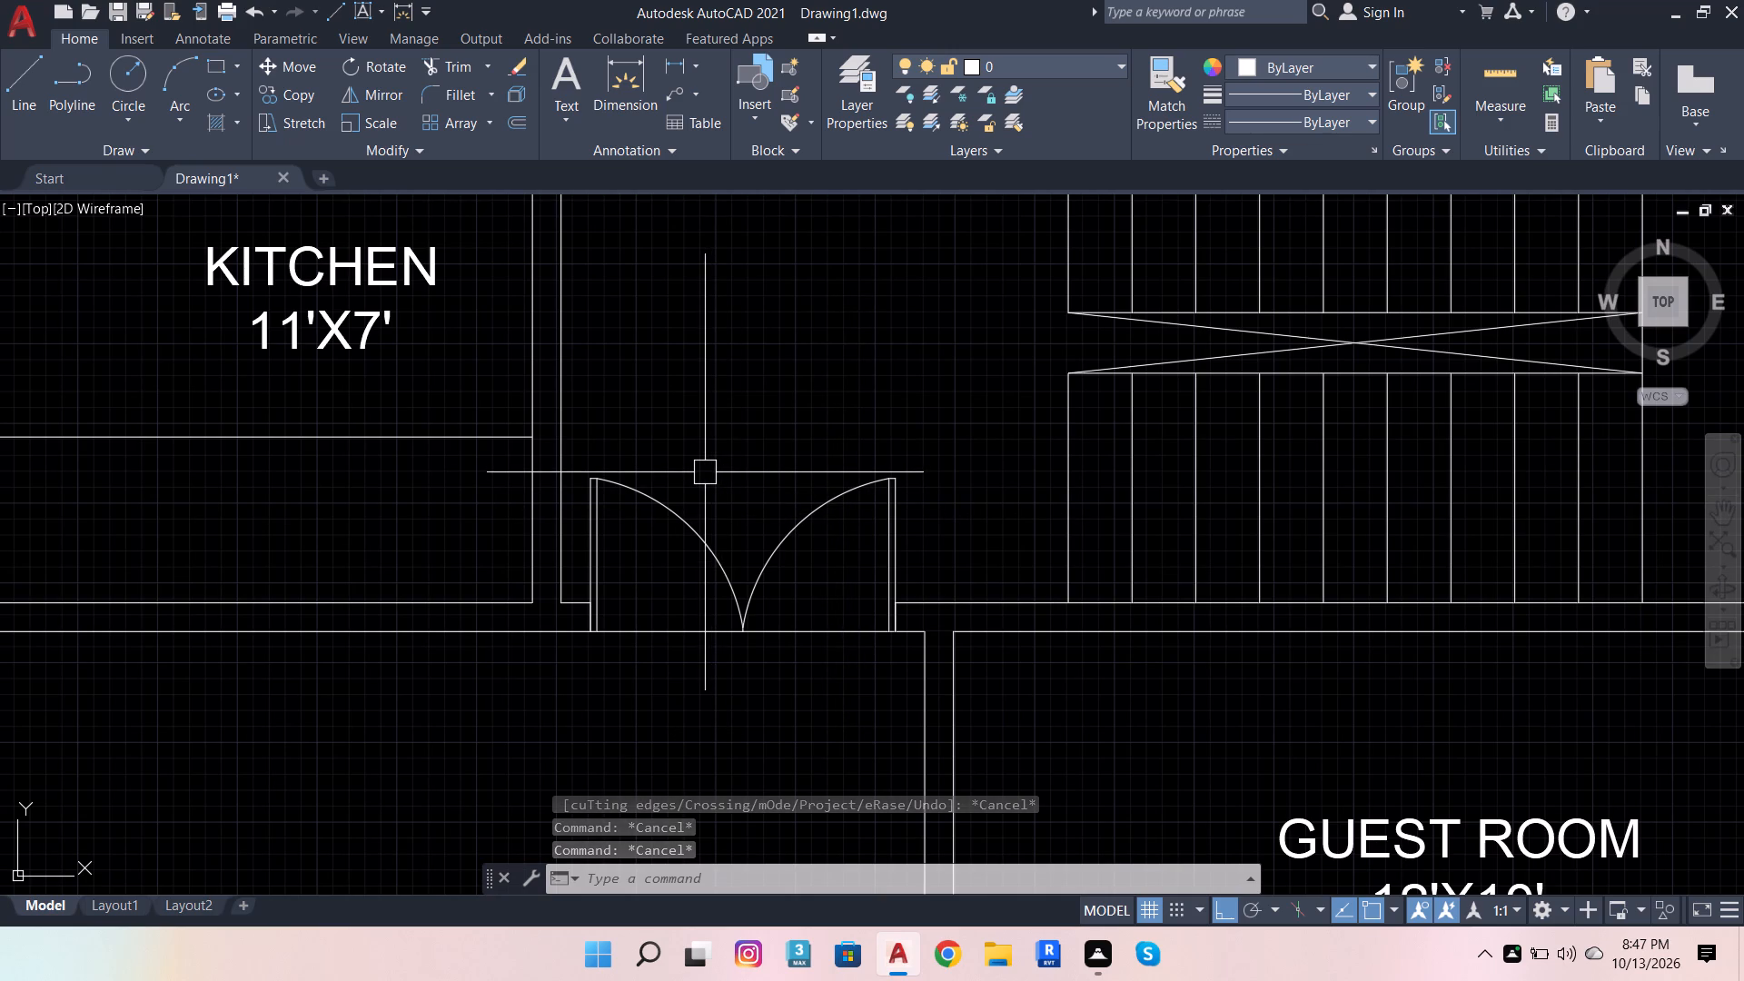
scroll(721, 591, down, 2)
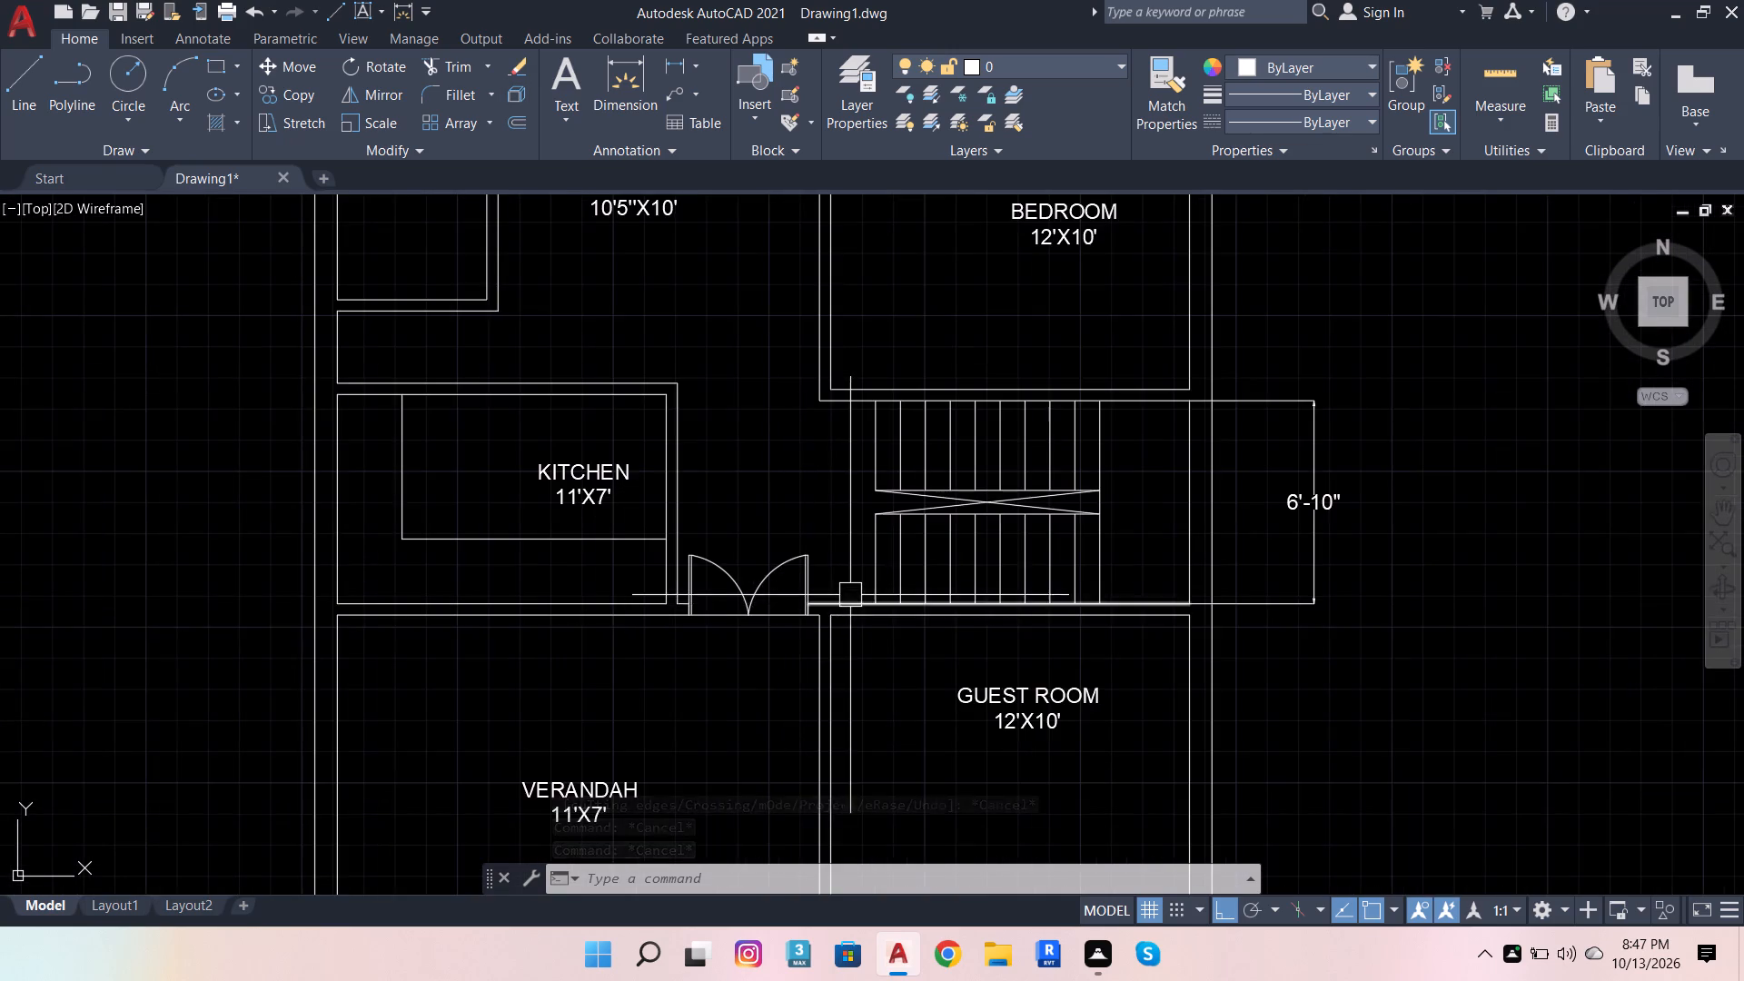
scroll(850, 594, down, 3)
scroll(799, 662, up, 2)
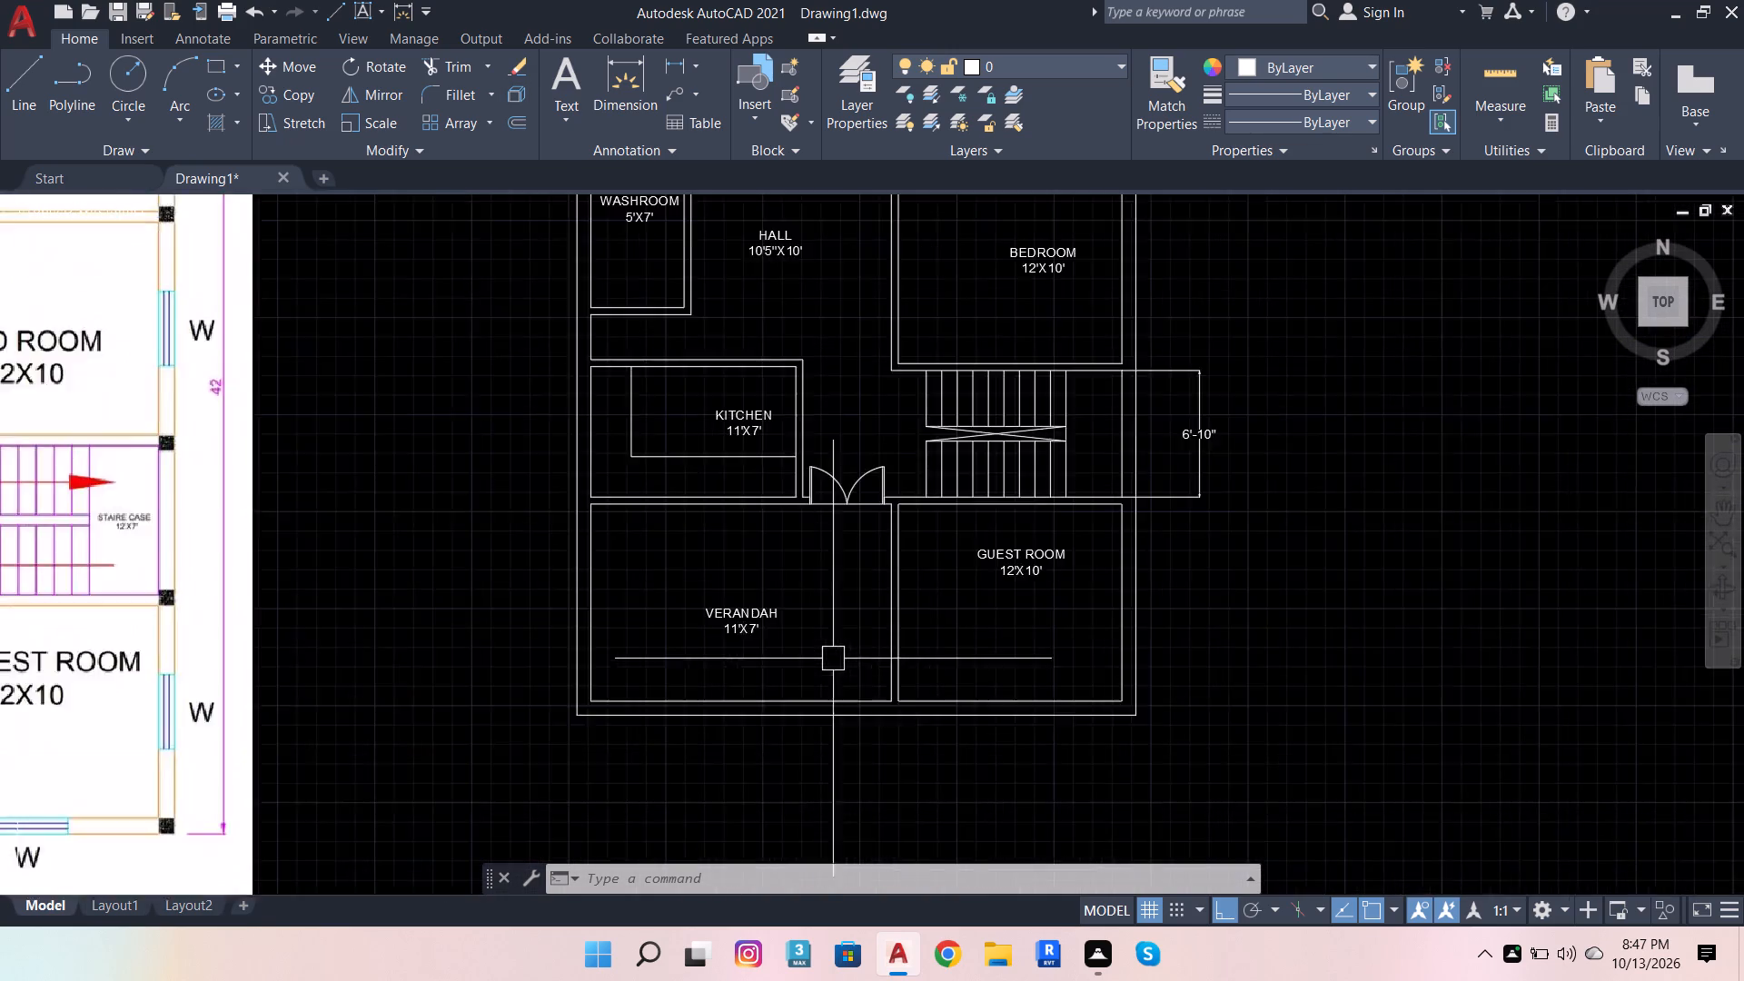
scroll(834, 659, up, 1)
click(951, 718)
scroll(941, 673, down, 2)
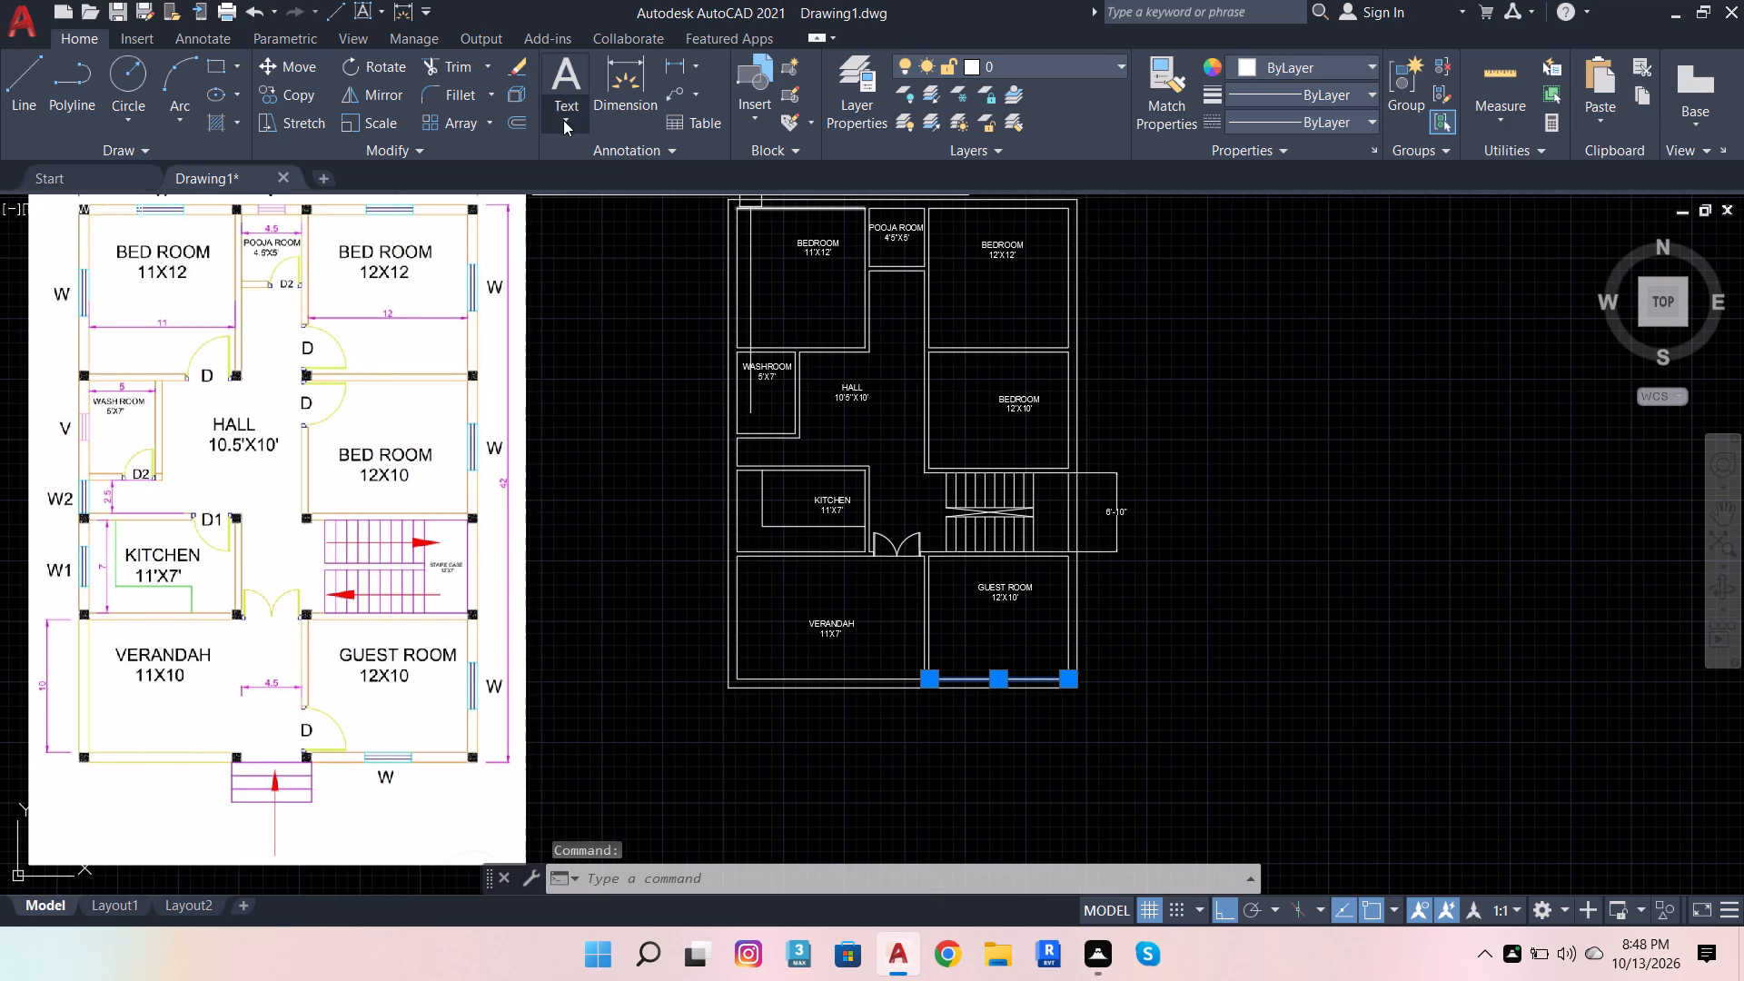
click(528, 130)
scroll(968, 623, up, 2)
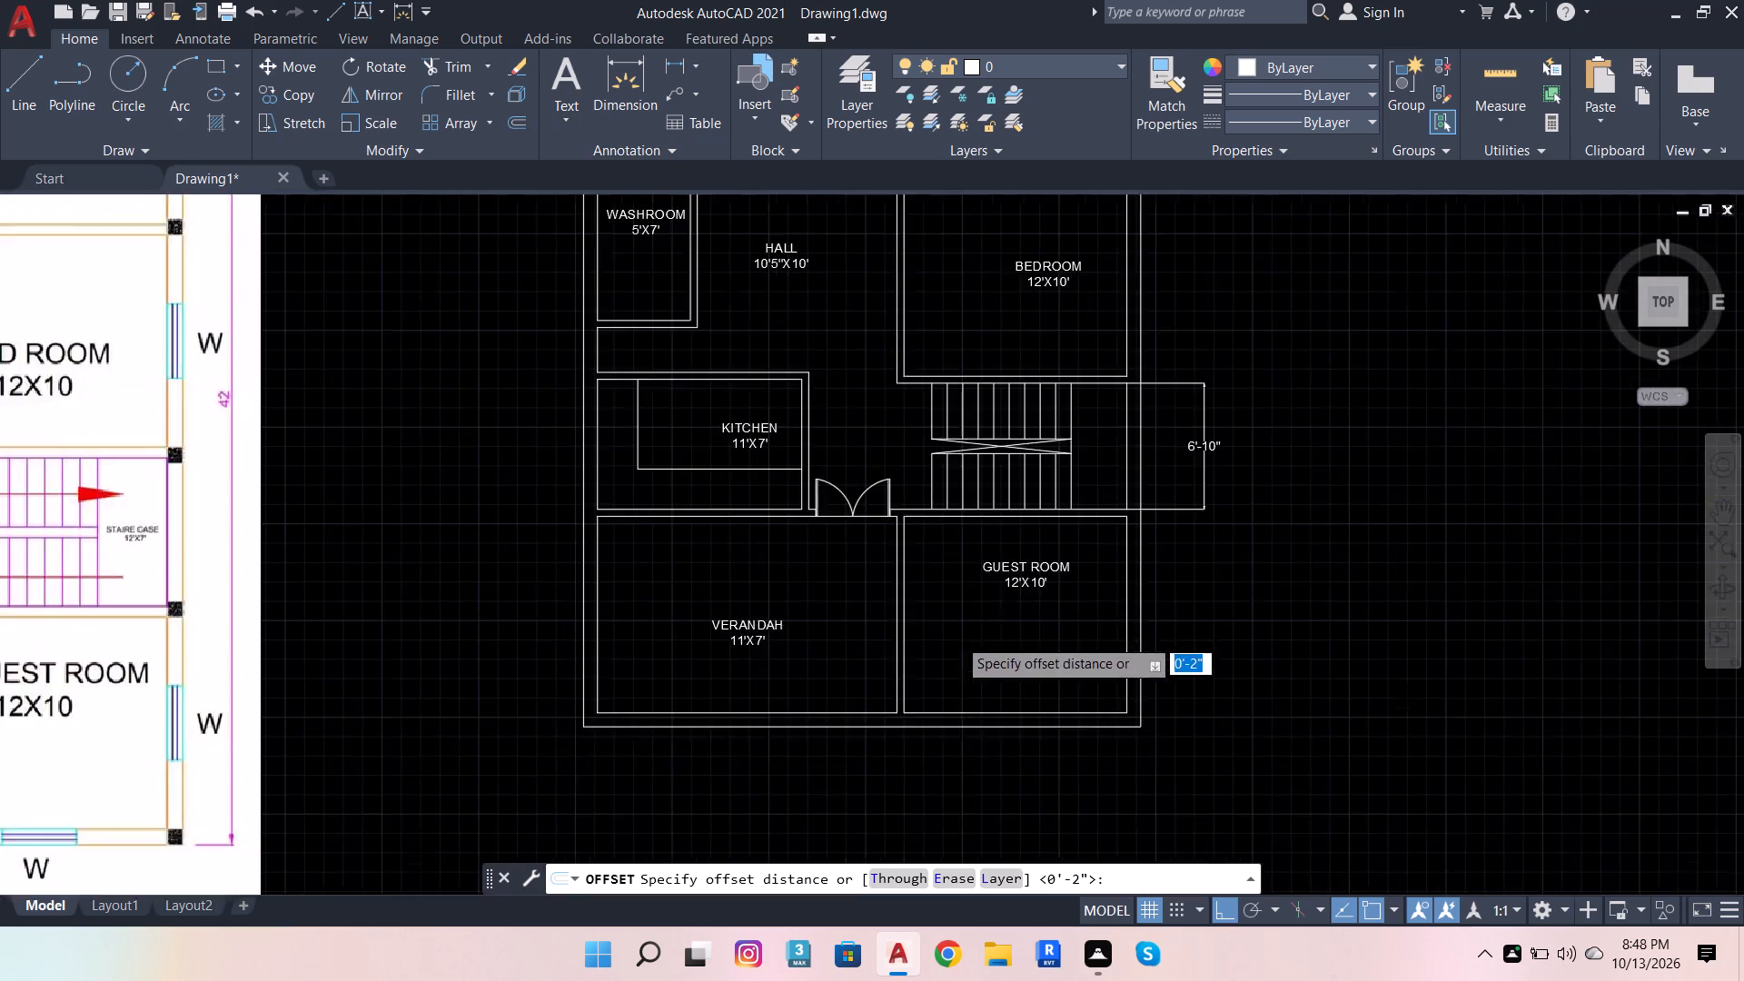
click(885, 758)
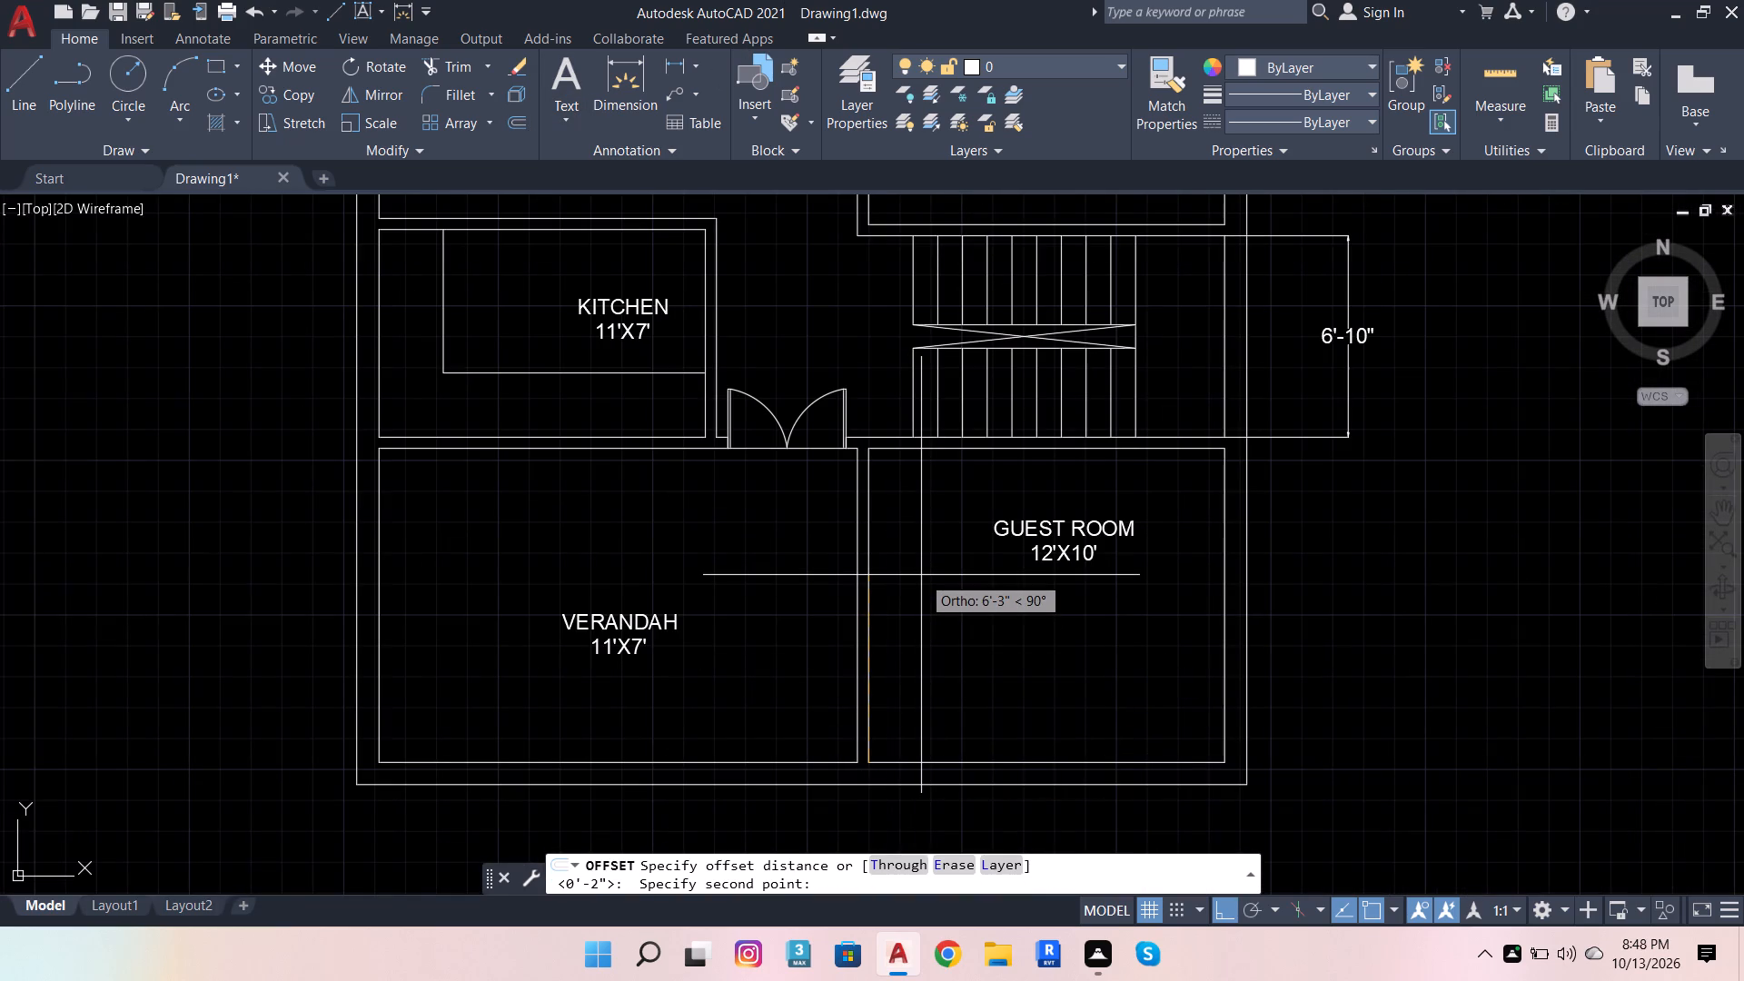
key(4)
key(Return)
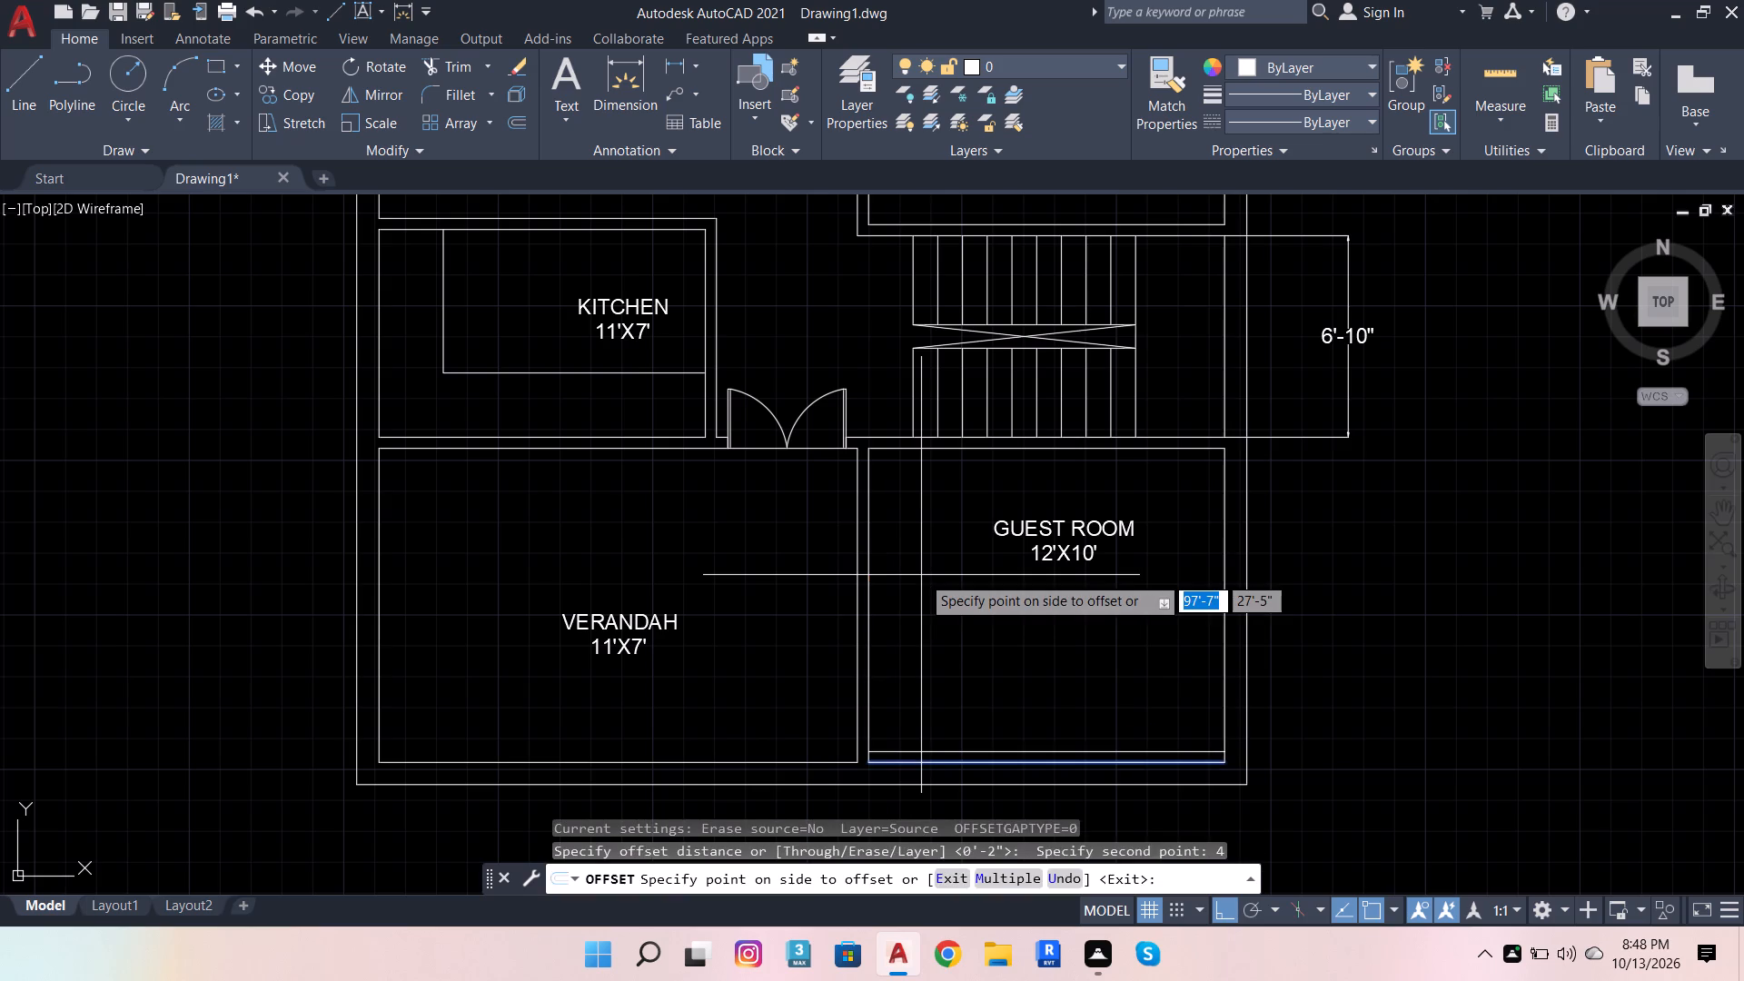
click(921, 575)
Offset the inner wall lines on the east side of the washroom and the kitchen 4" into each room.
scroll(875, 736, down, 1)
scroll(777, 526, down, 1)
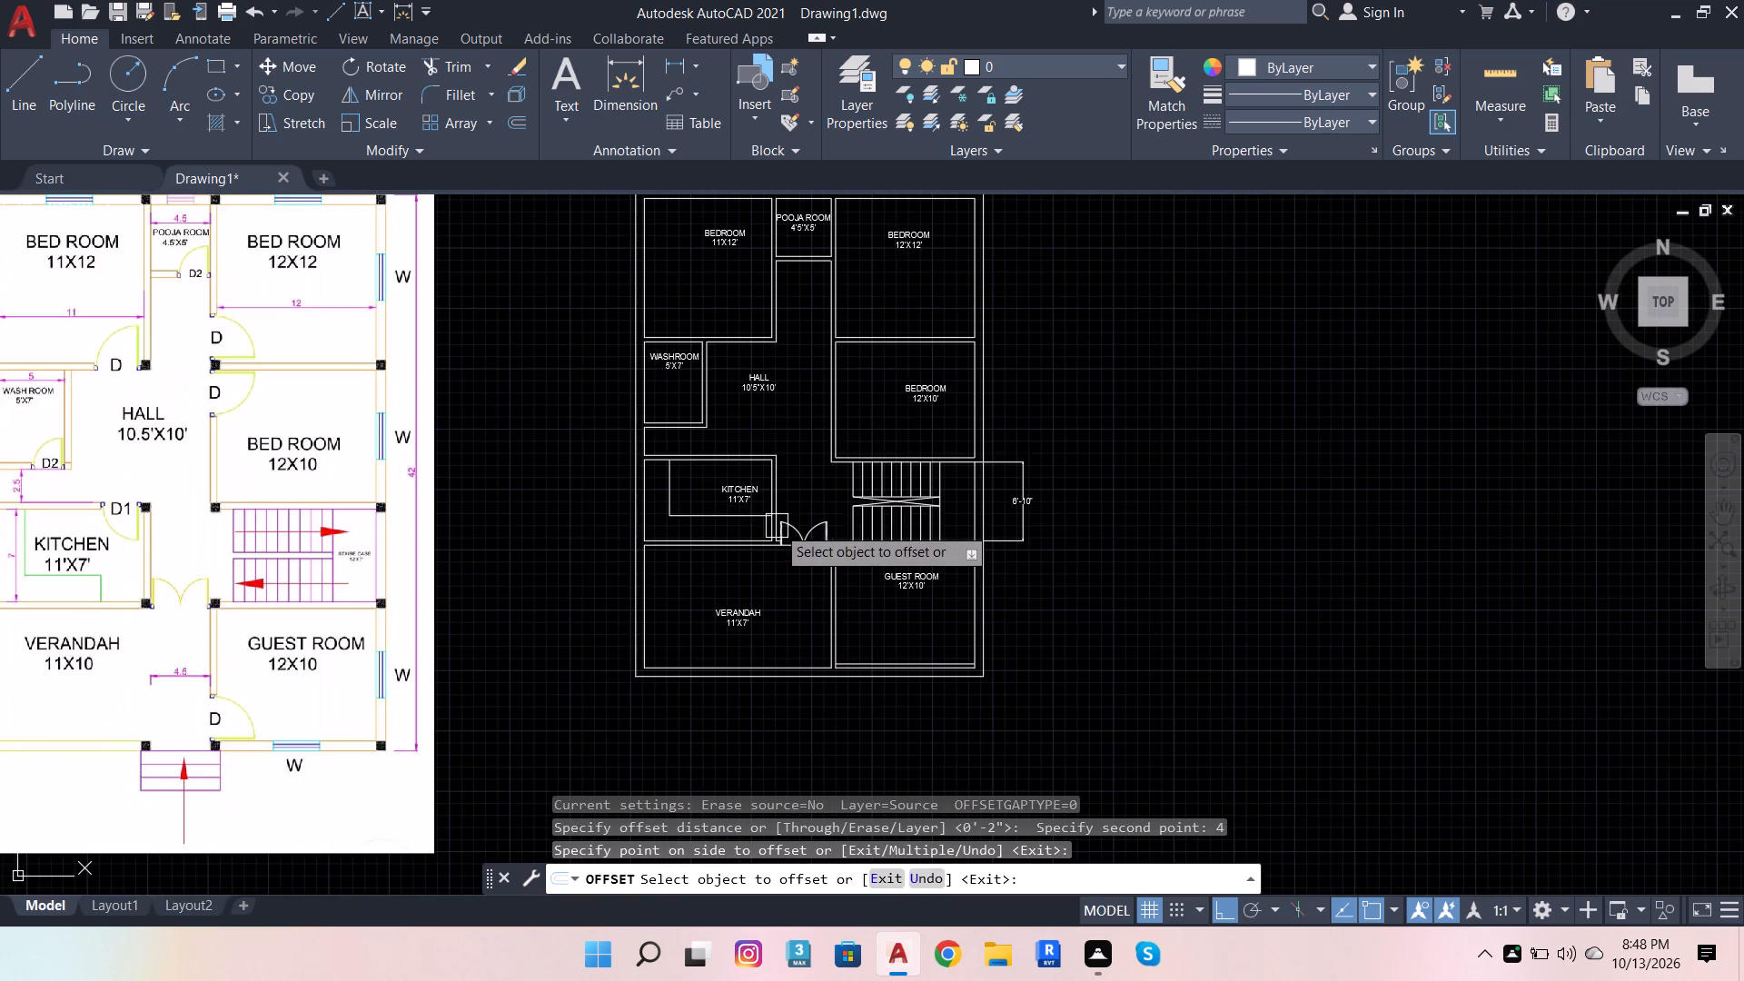
scroll(696, 400, up, 1)
scroll(916, 456, down, 2)
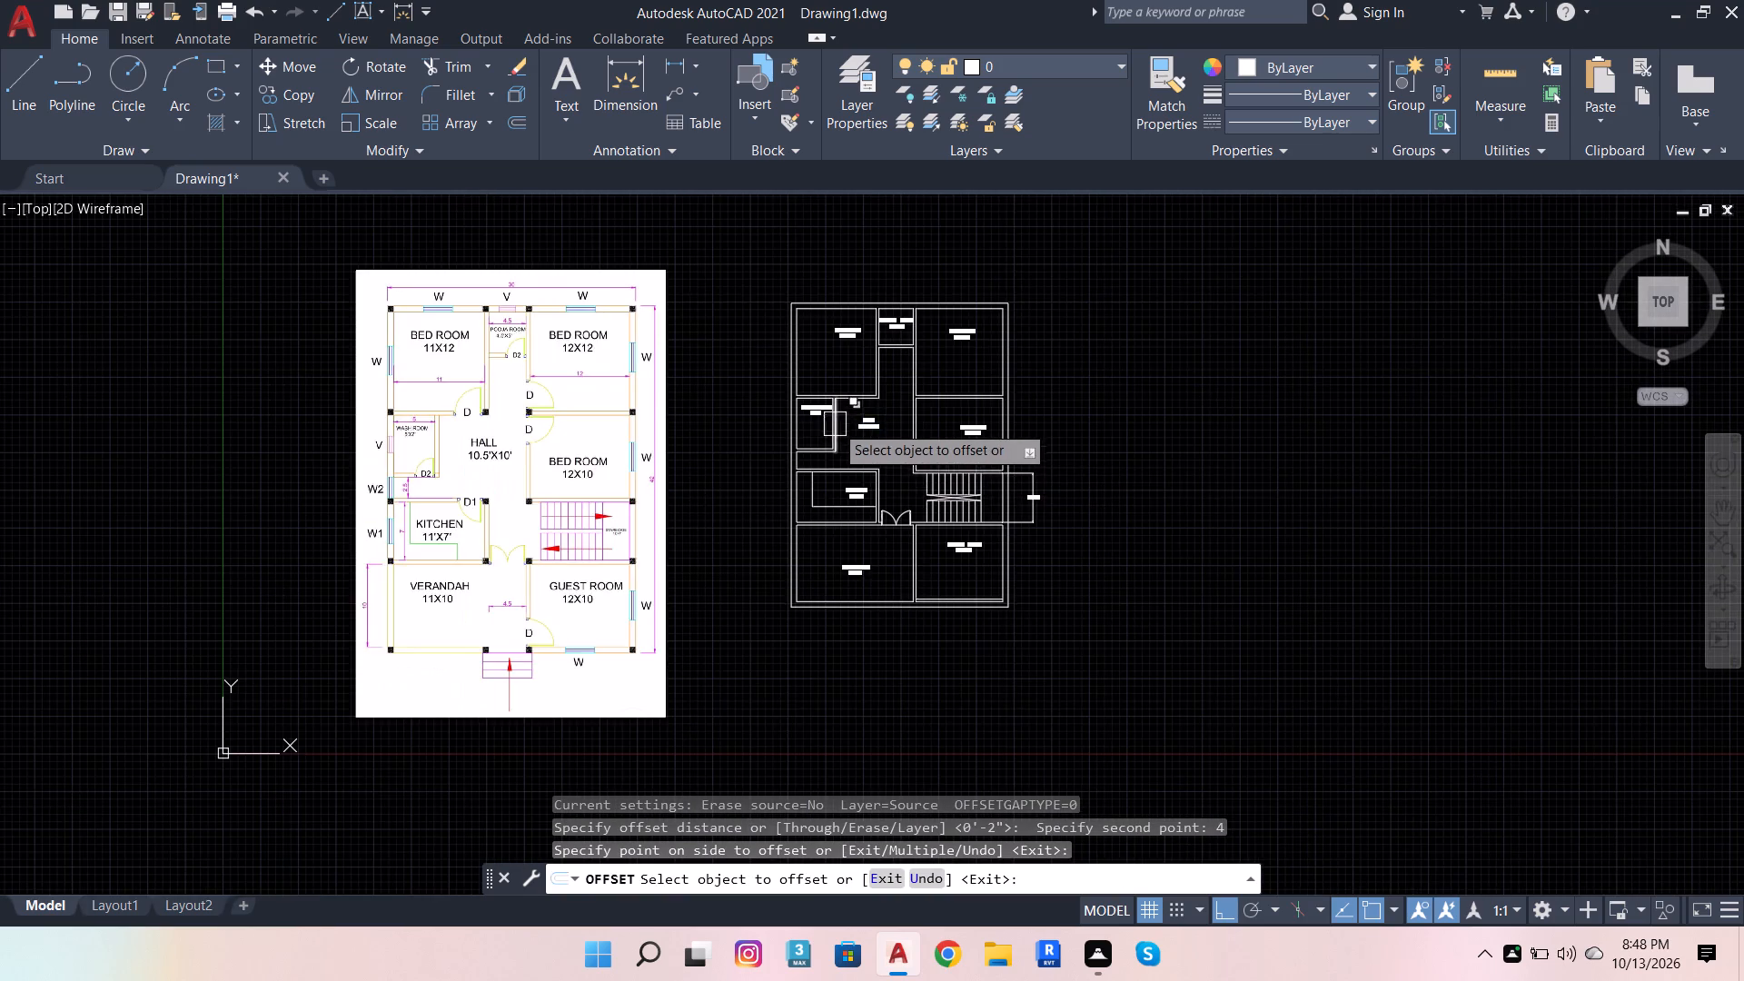
scroll(836, 424, up, 3)
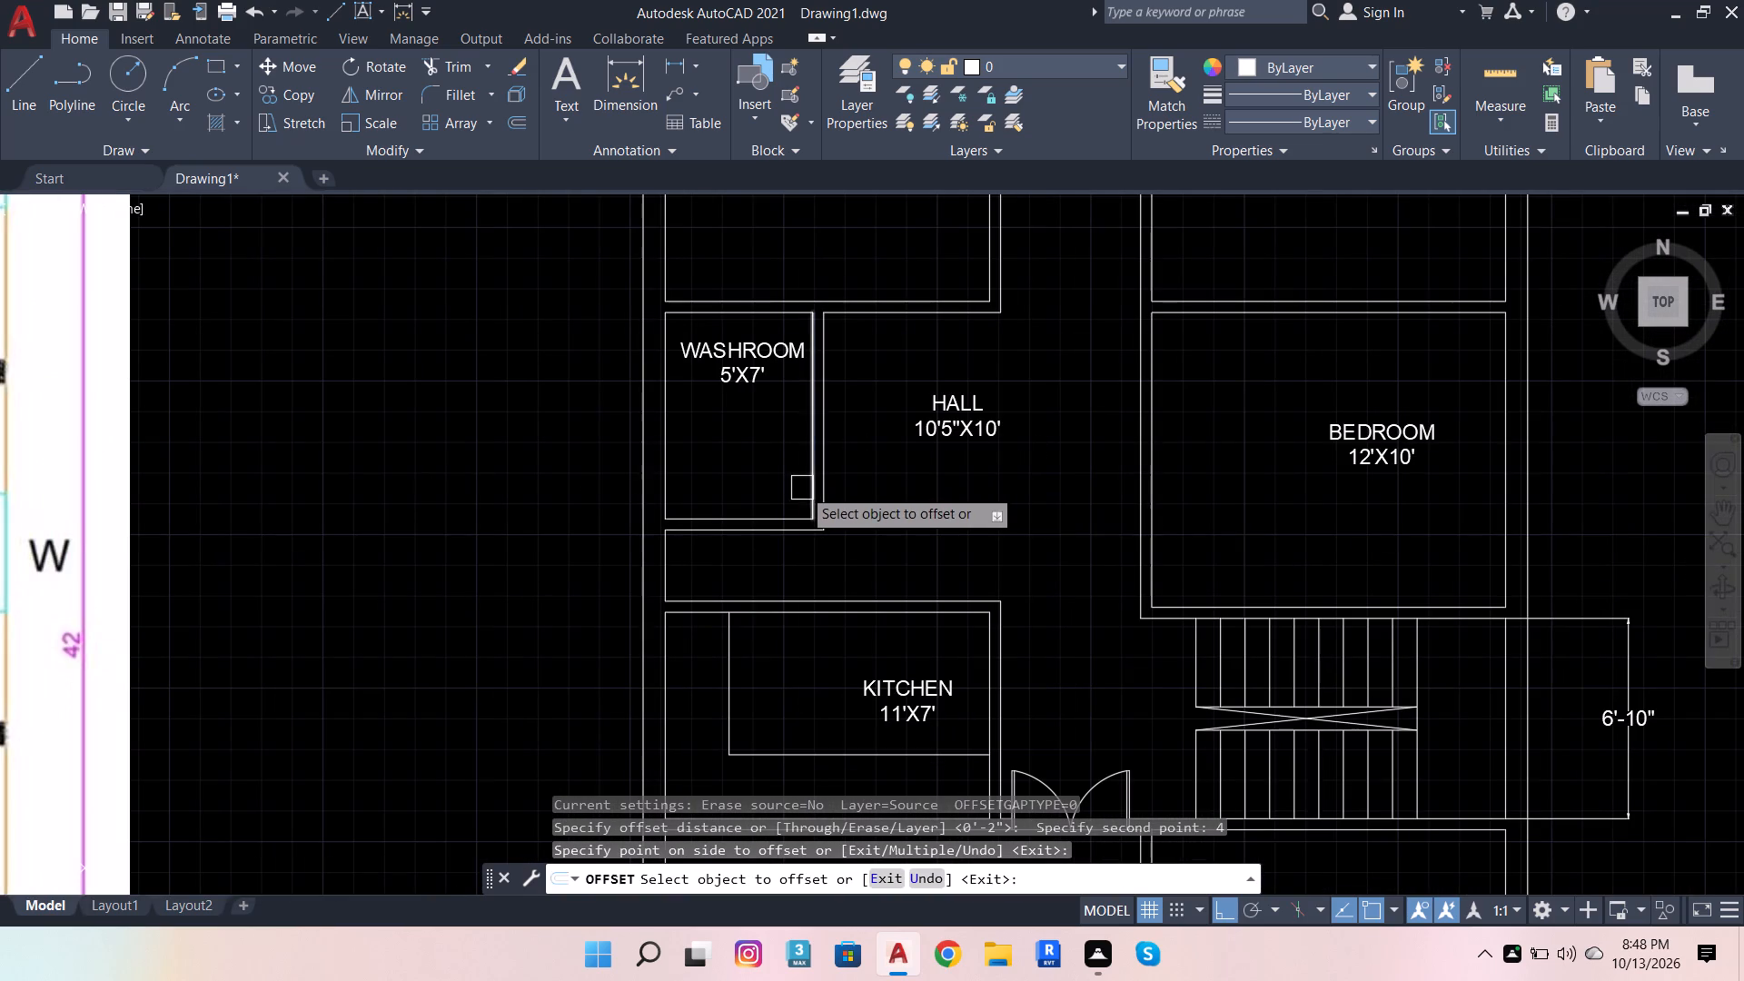
click(802, 488)
click(712, 515)
scroll(1026, 540, down, 2)
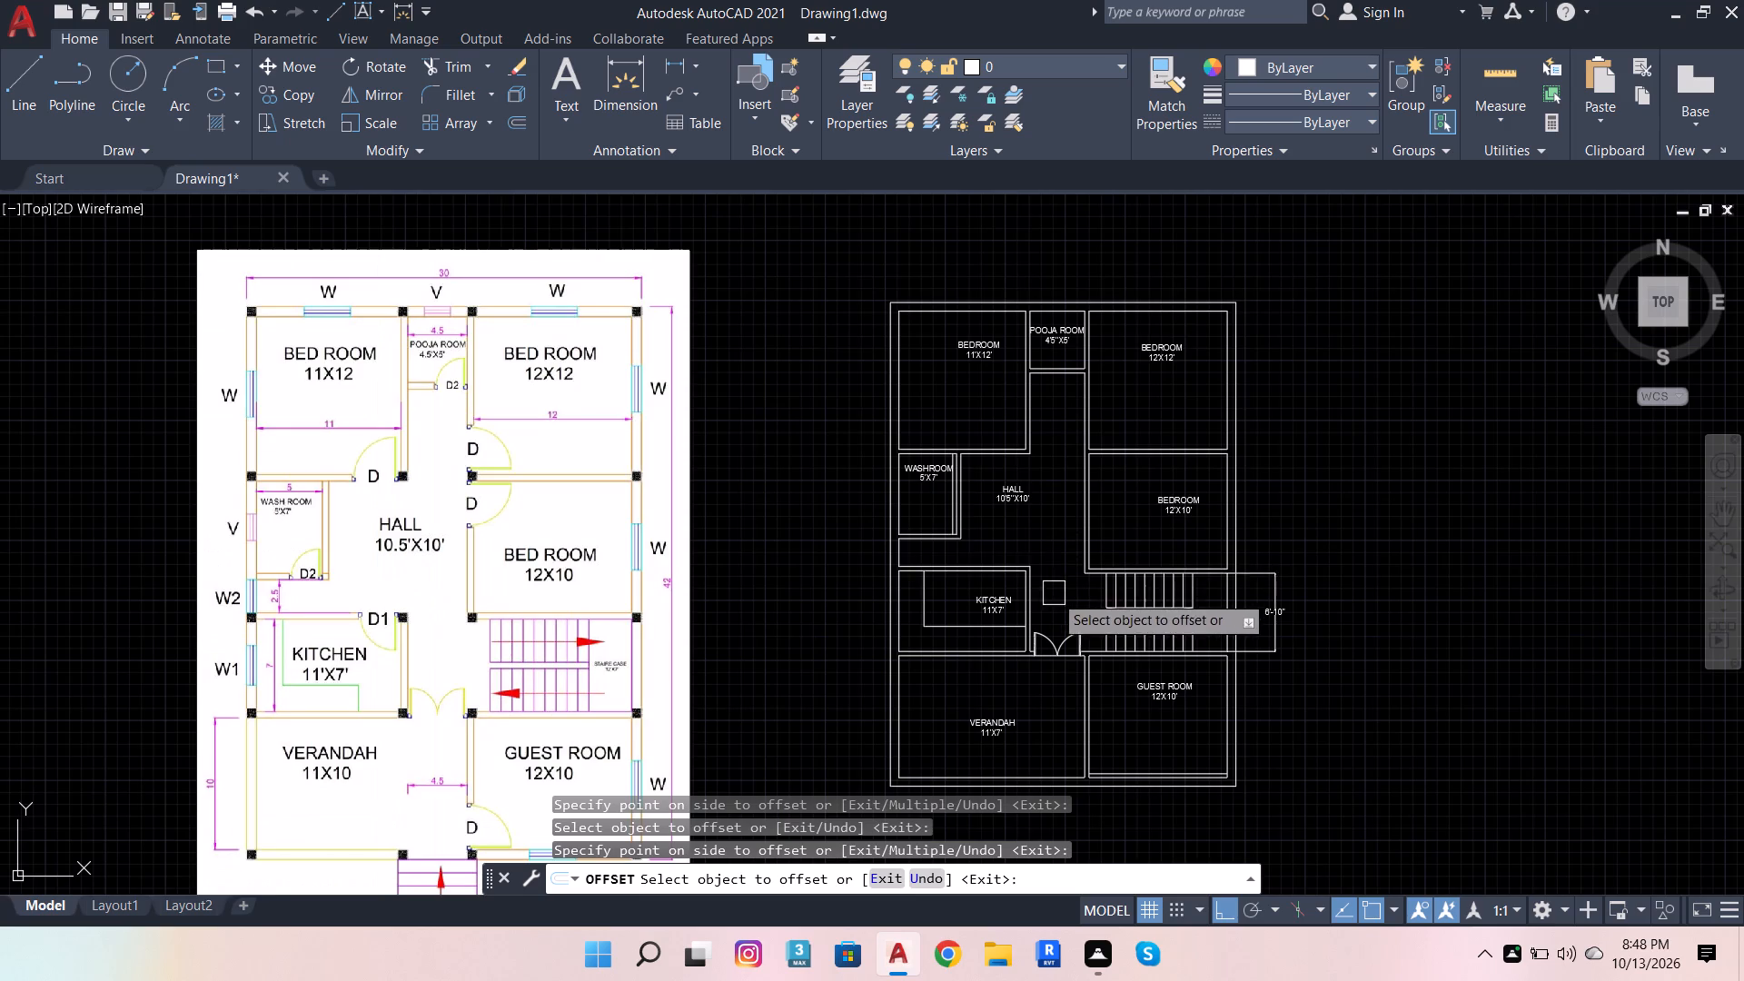
scroll(1051, 598, up, 2)
click(975, 583)
click(945, 564)
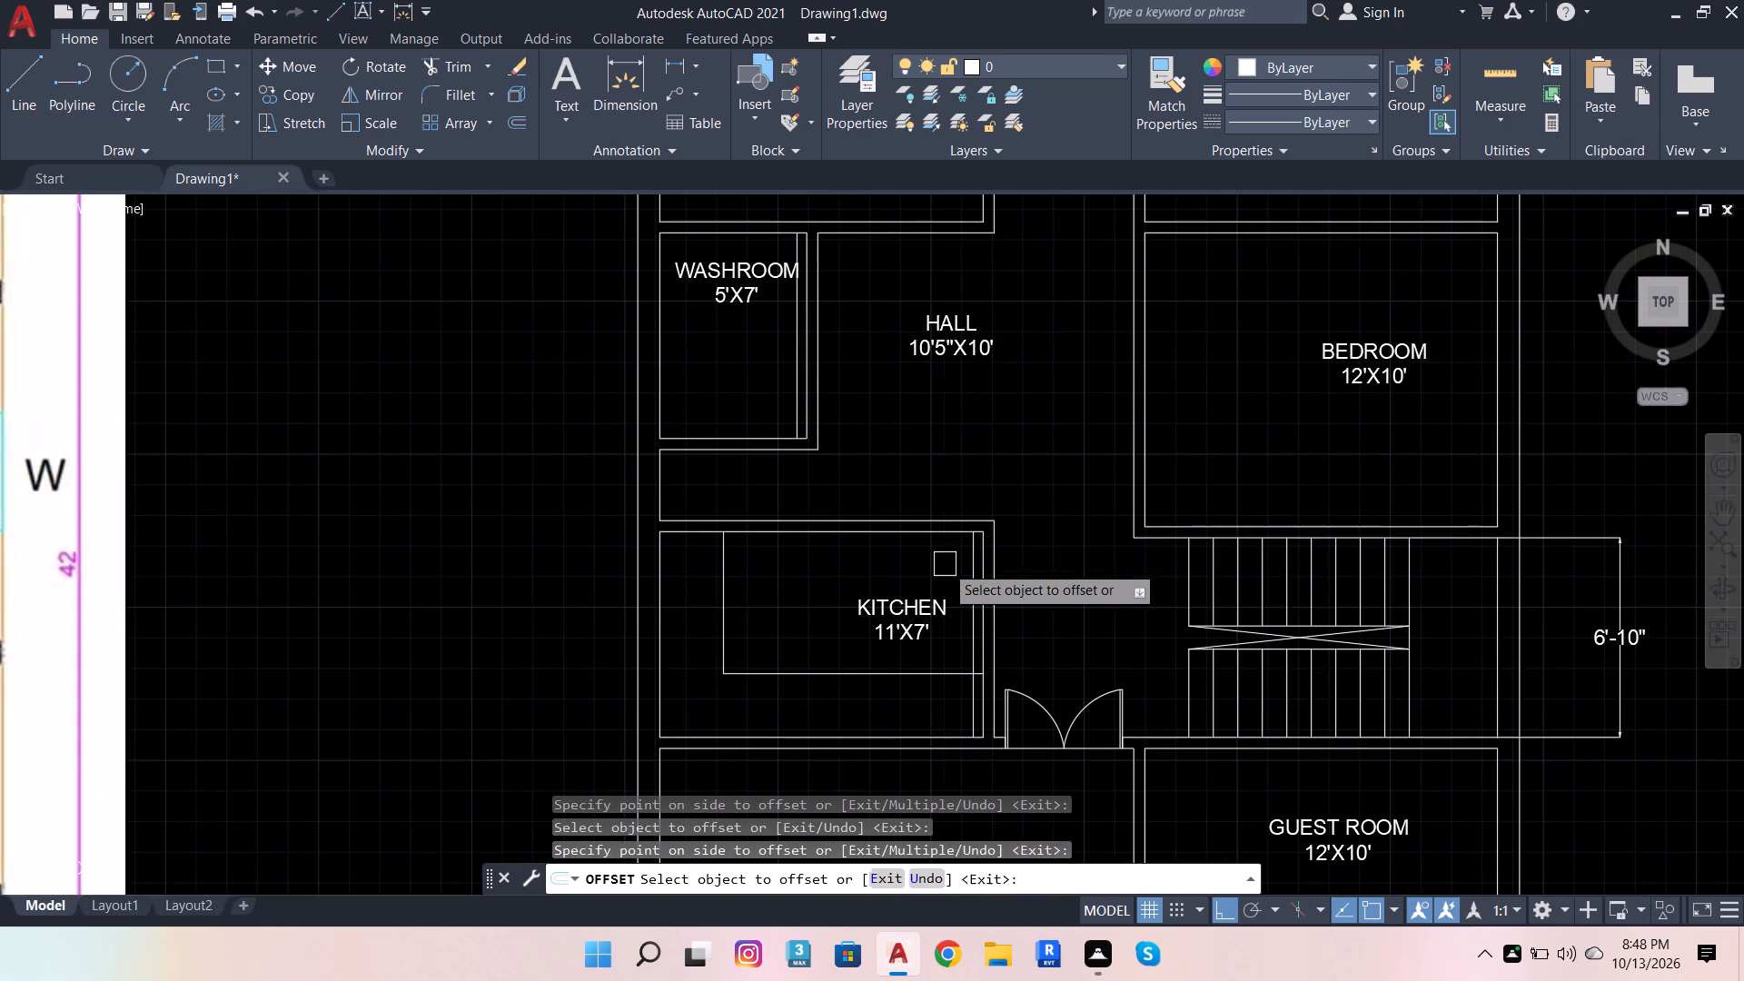
Offset both faces of the wall between the 12'X10' and 12'X12' bedrooms 4" into their respective rooms.
scroll(996, 564, down, 2)
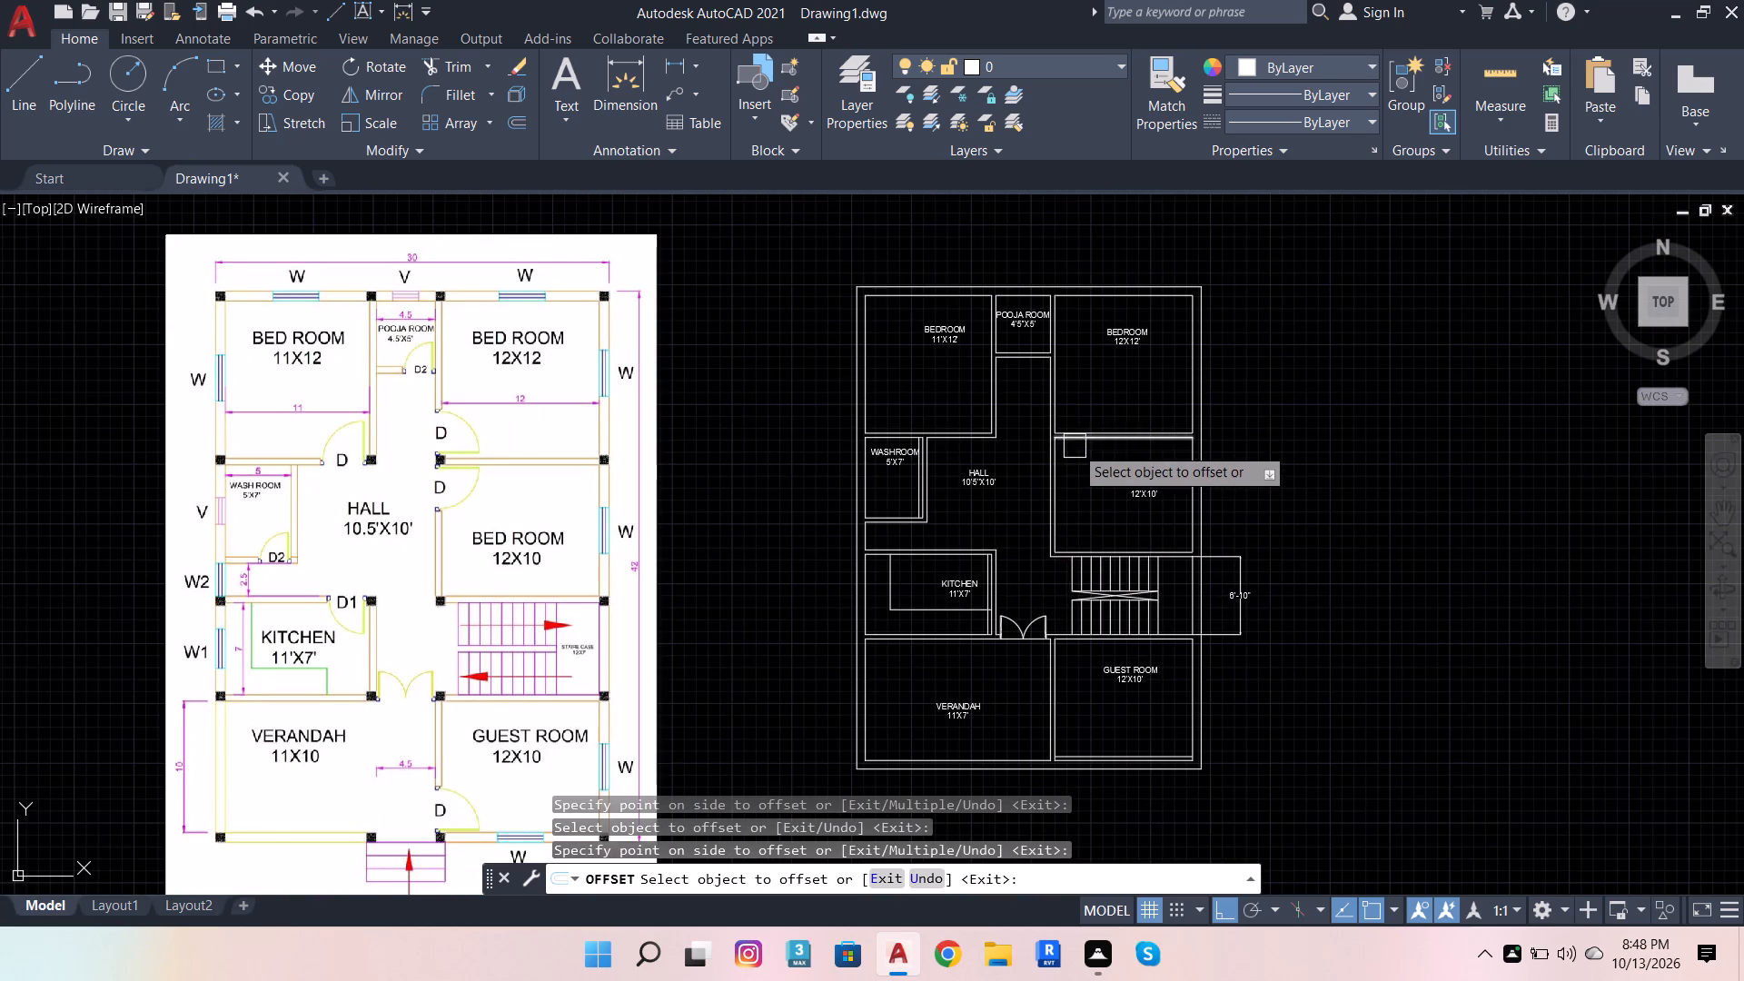
scroll(1075, 446, up, 2)
click(1086, 431)
click(1107, 494)
click(1079, 403)
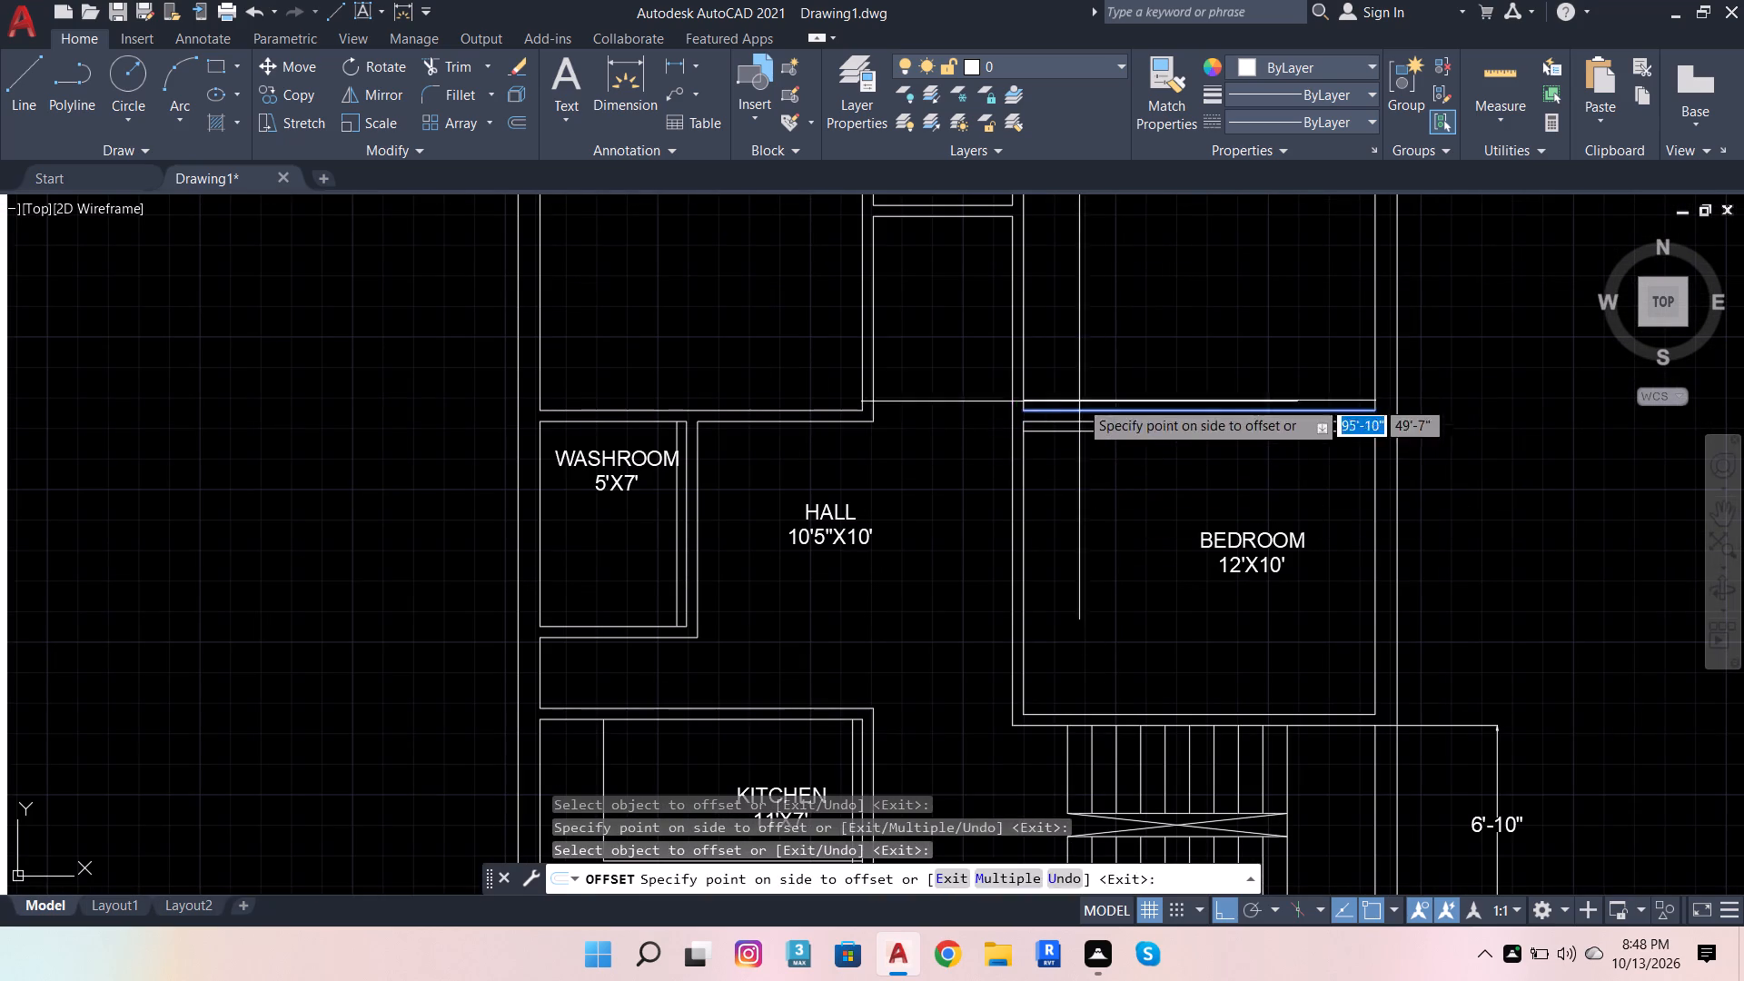
click(1089, 336)
Offset the east inner wall lines of the pooja room and the 11'X12' bedroom 4" into each room.
scroll(1162, 488, down, 2)
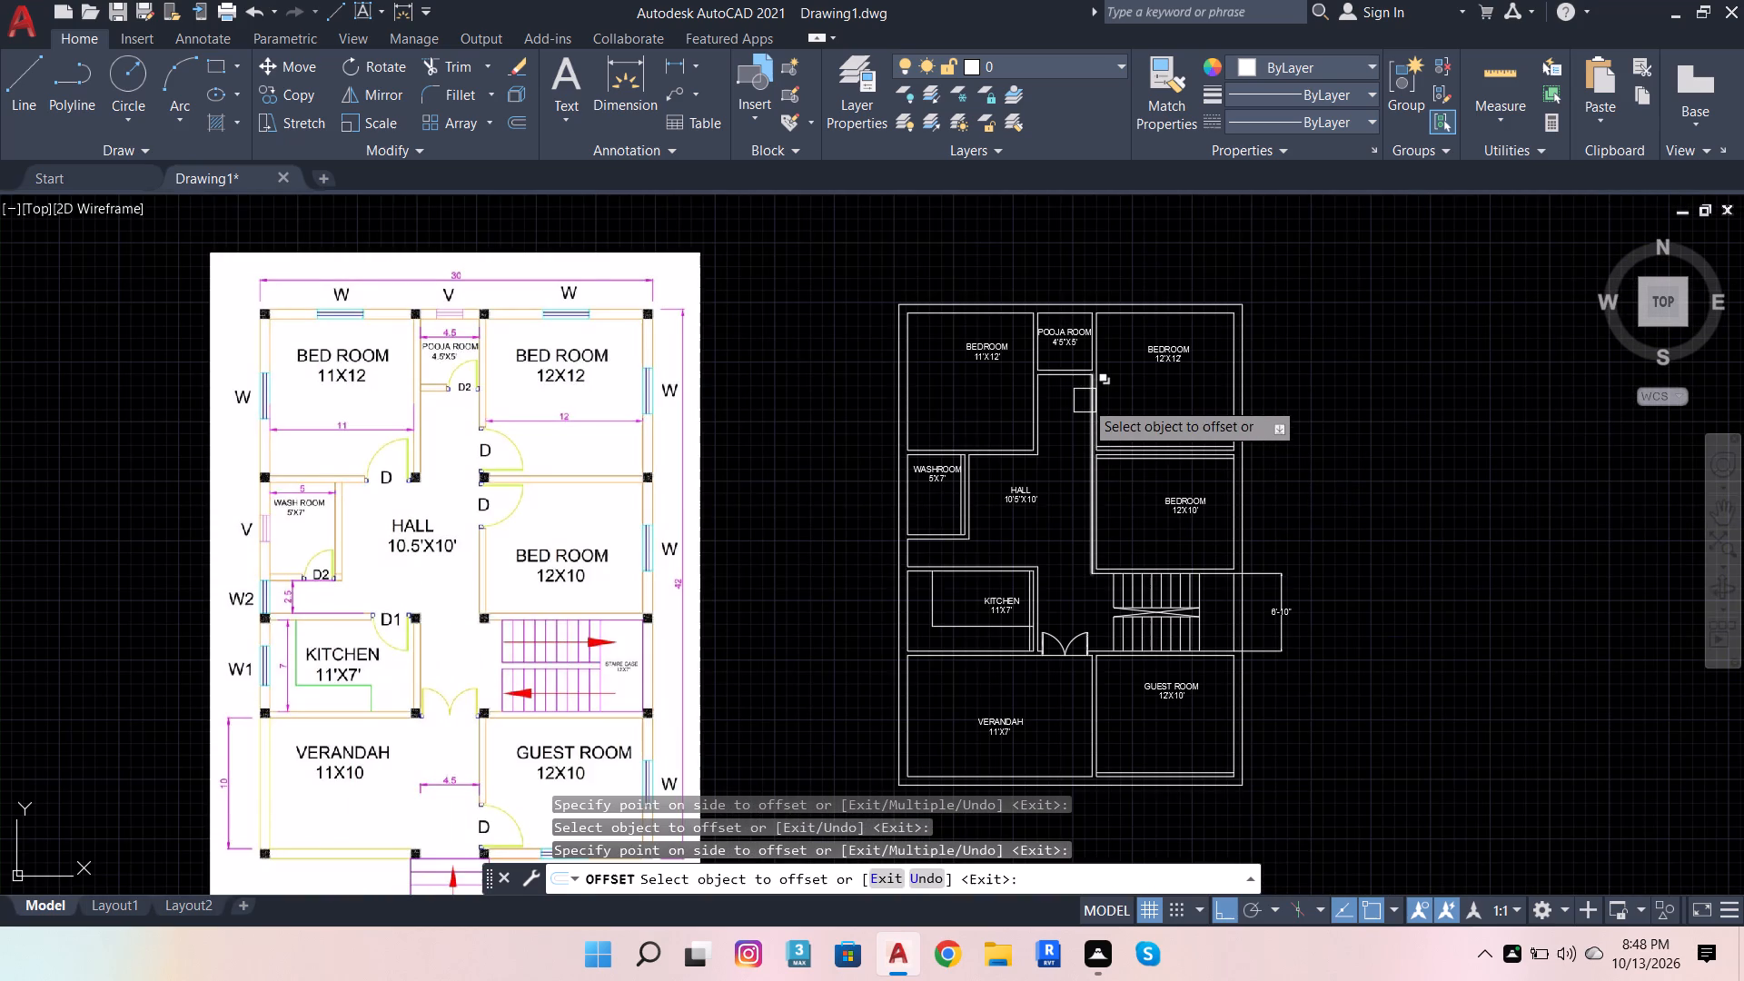
scroll(1124, 349, up, 3)
click(1026, 379)
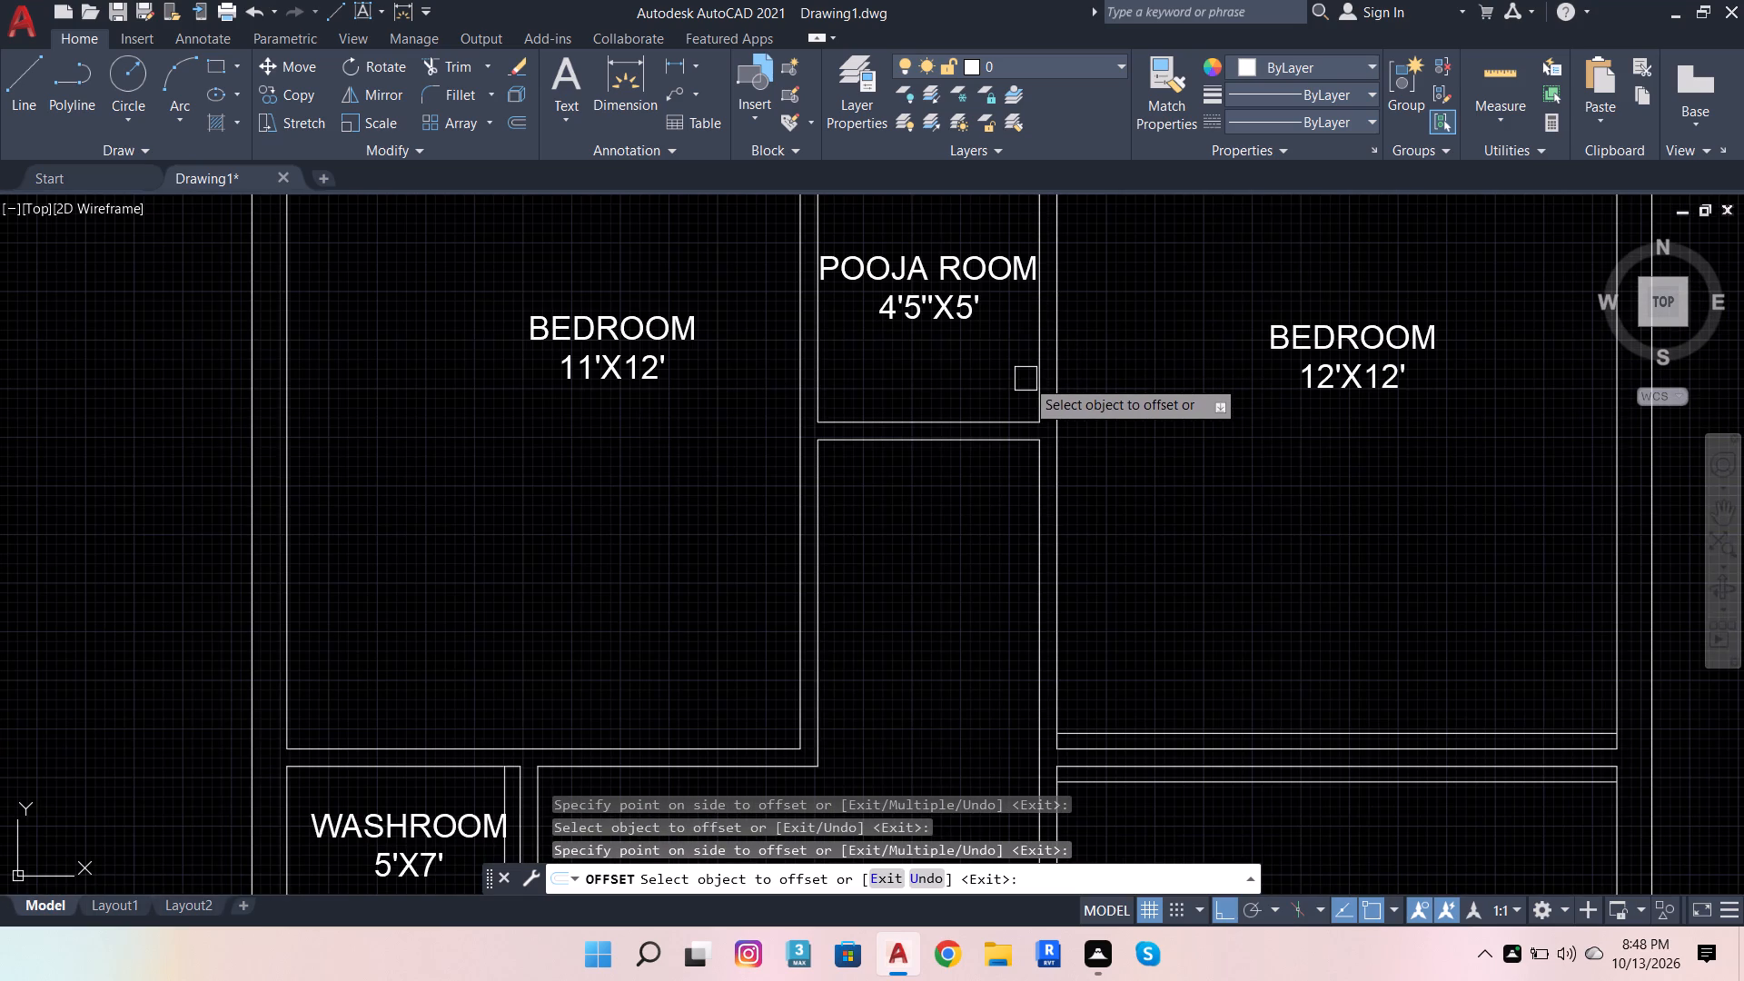
click(1031, 378)
click(963, 410)
scroll(1017, 399, down, 2)
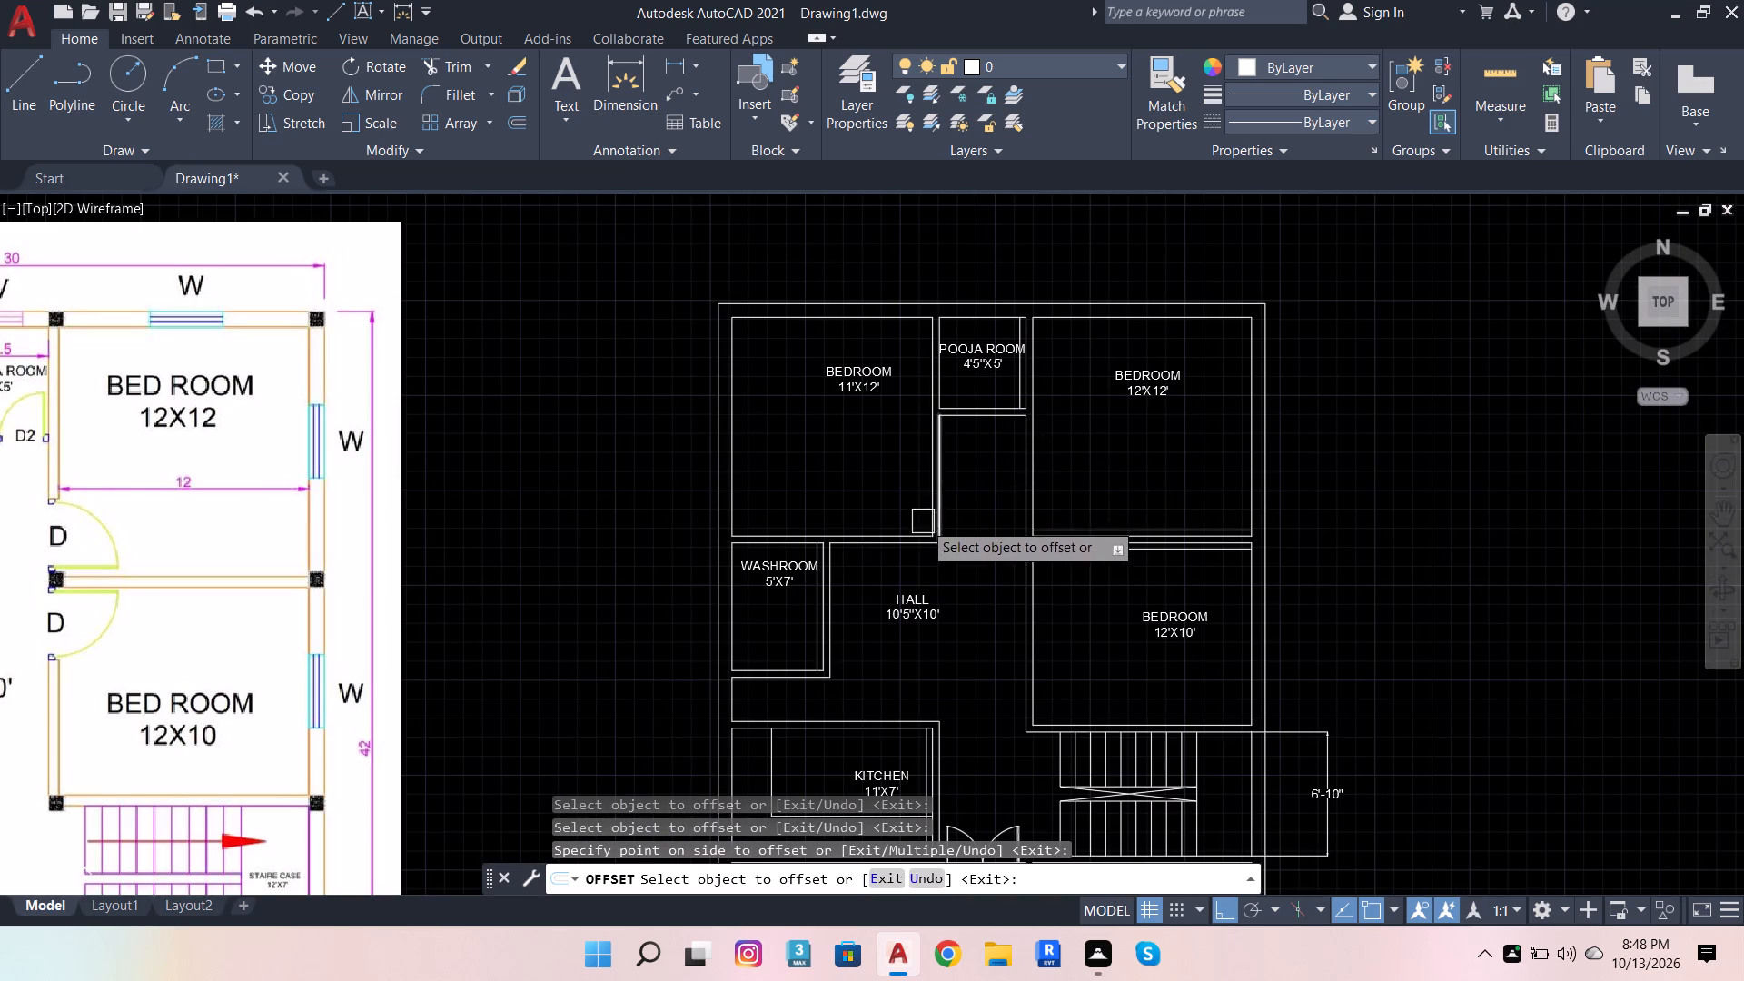
scroll(1073, 487, down, 1)
scroll(1012, 484, up, 1)
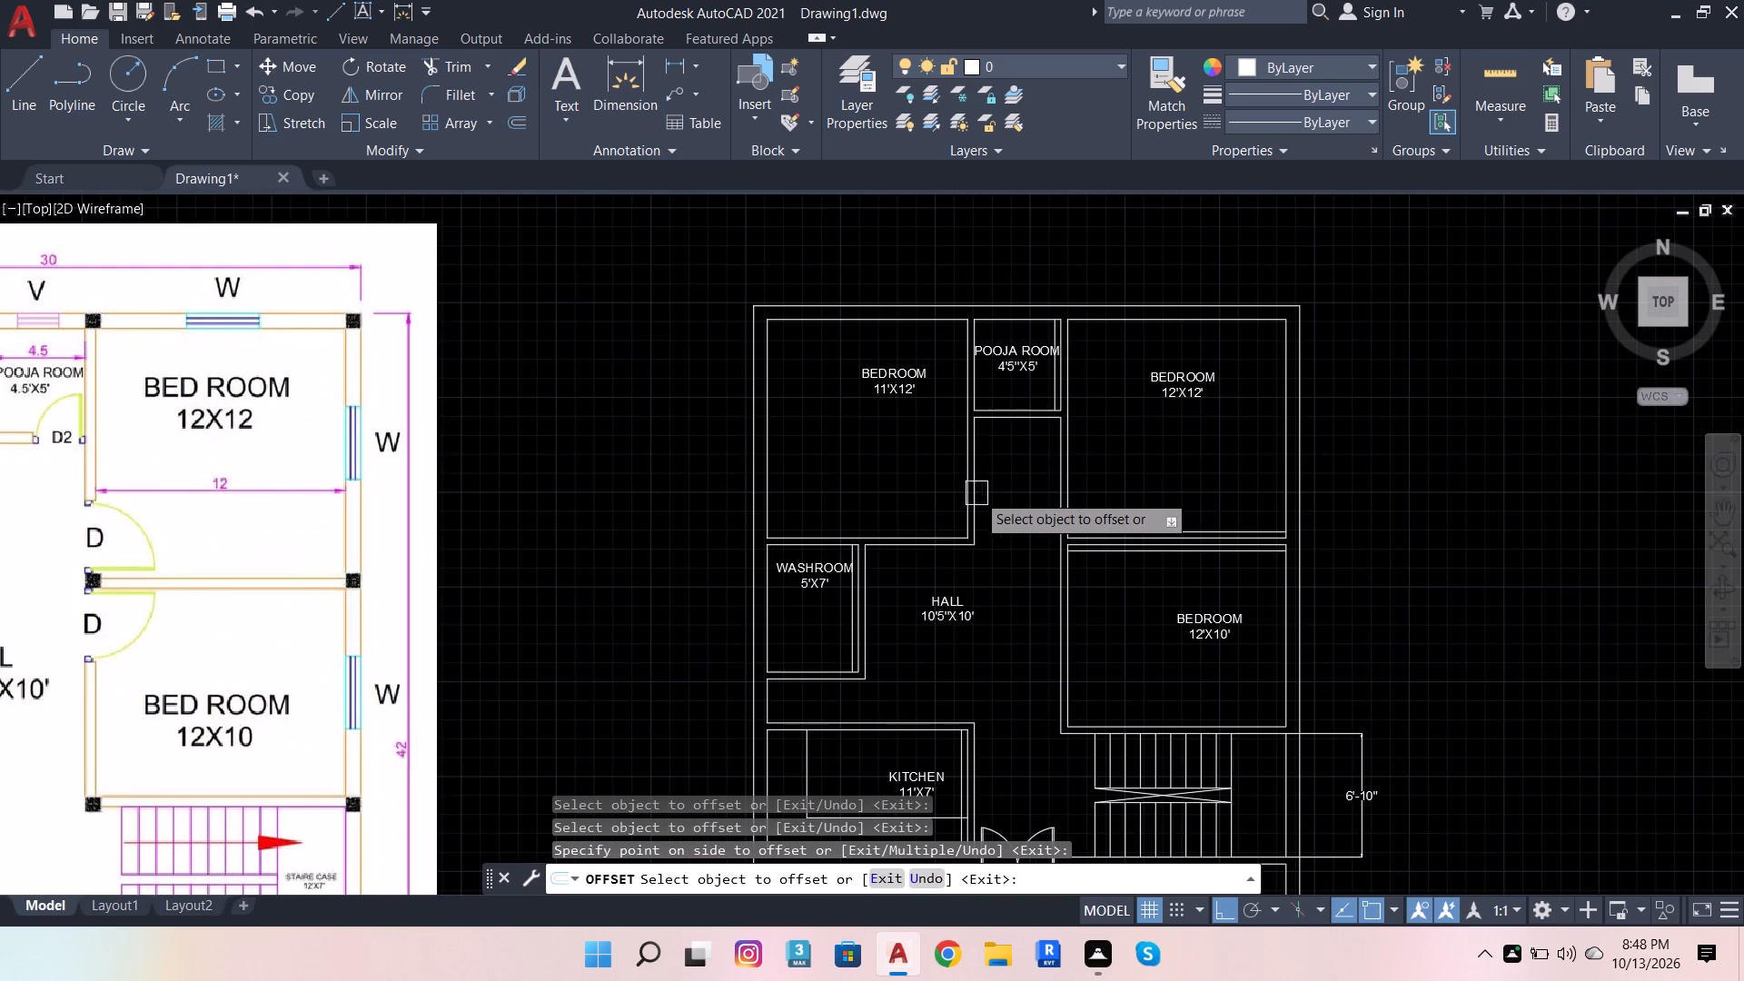
click(959, 502)
click(858, 510)
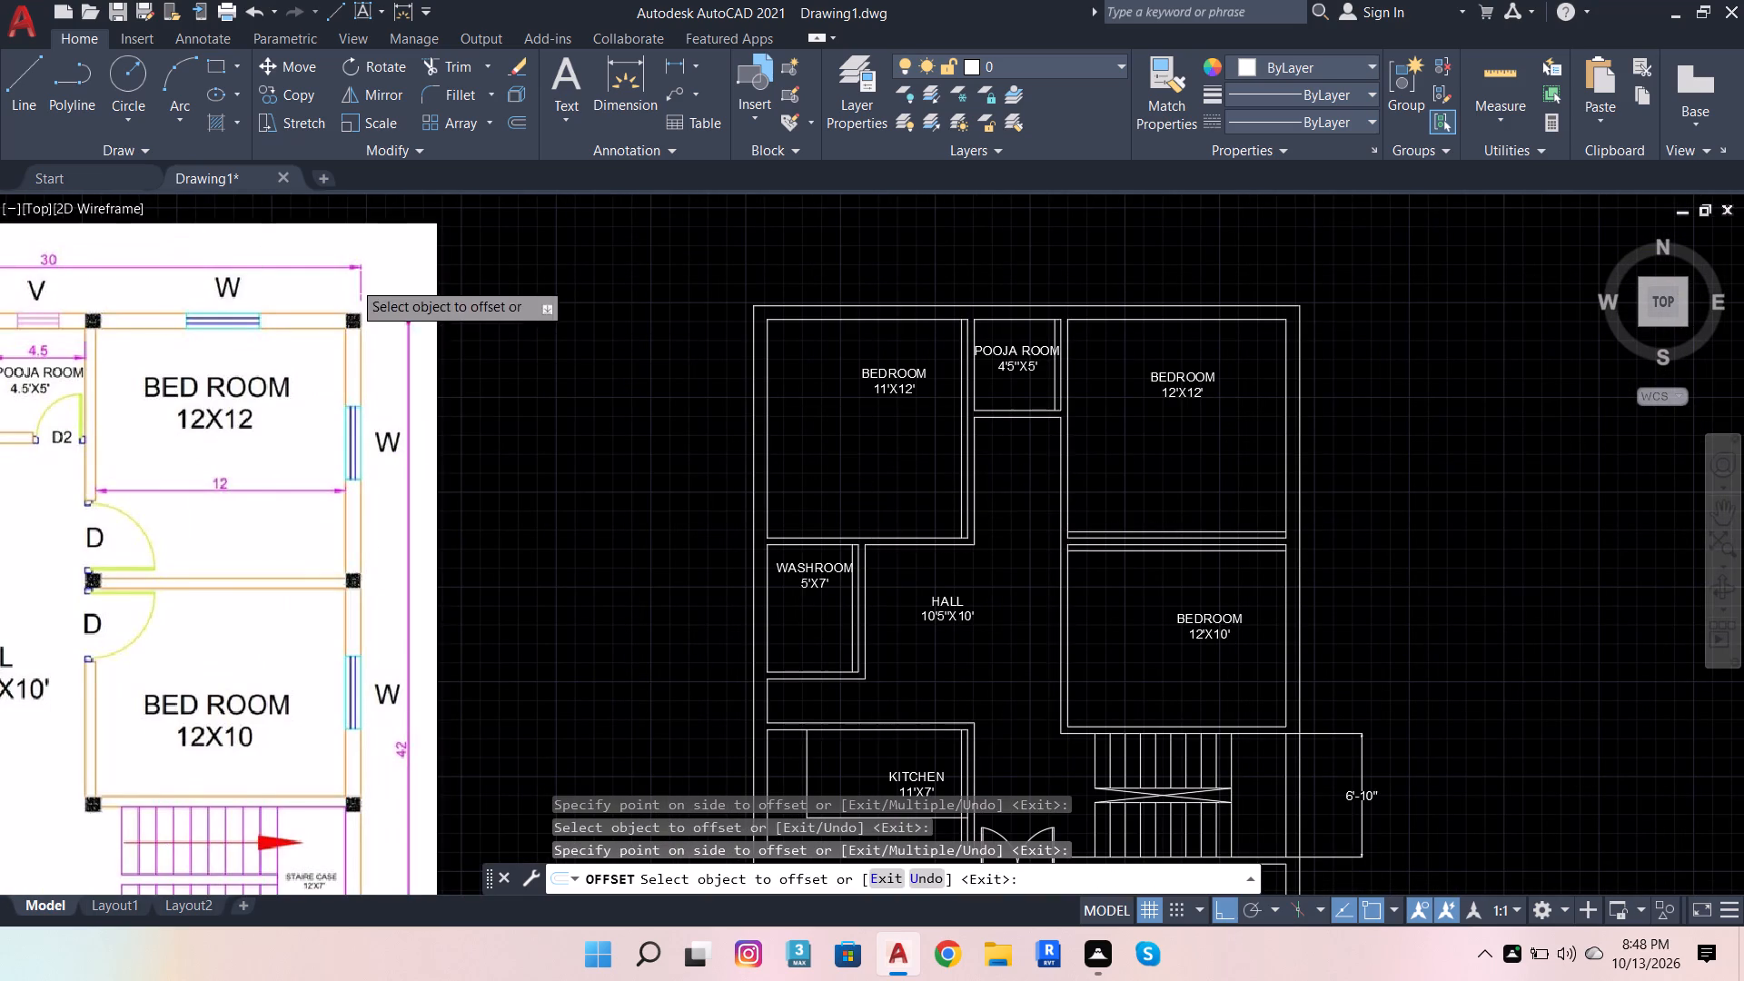
Offset the 4" door reference lines of the 11'X12' and 12'X12' bedrooms by 2'8" further into each room.
click(512, 121)
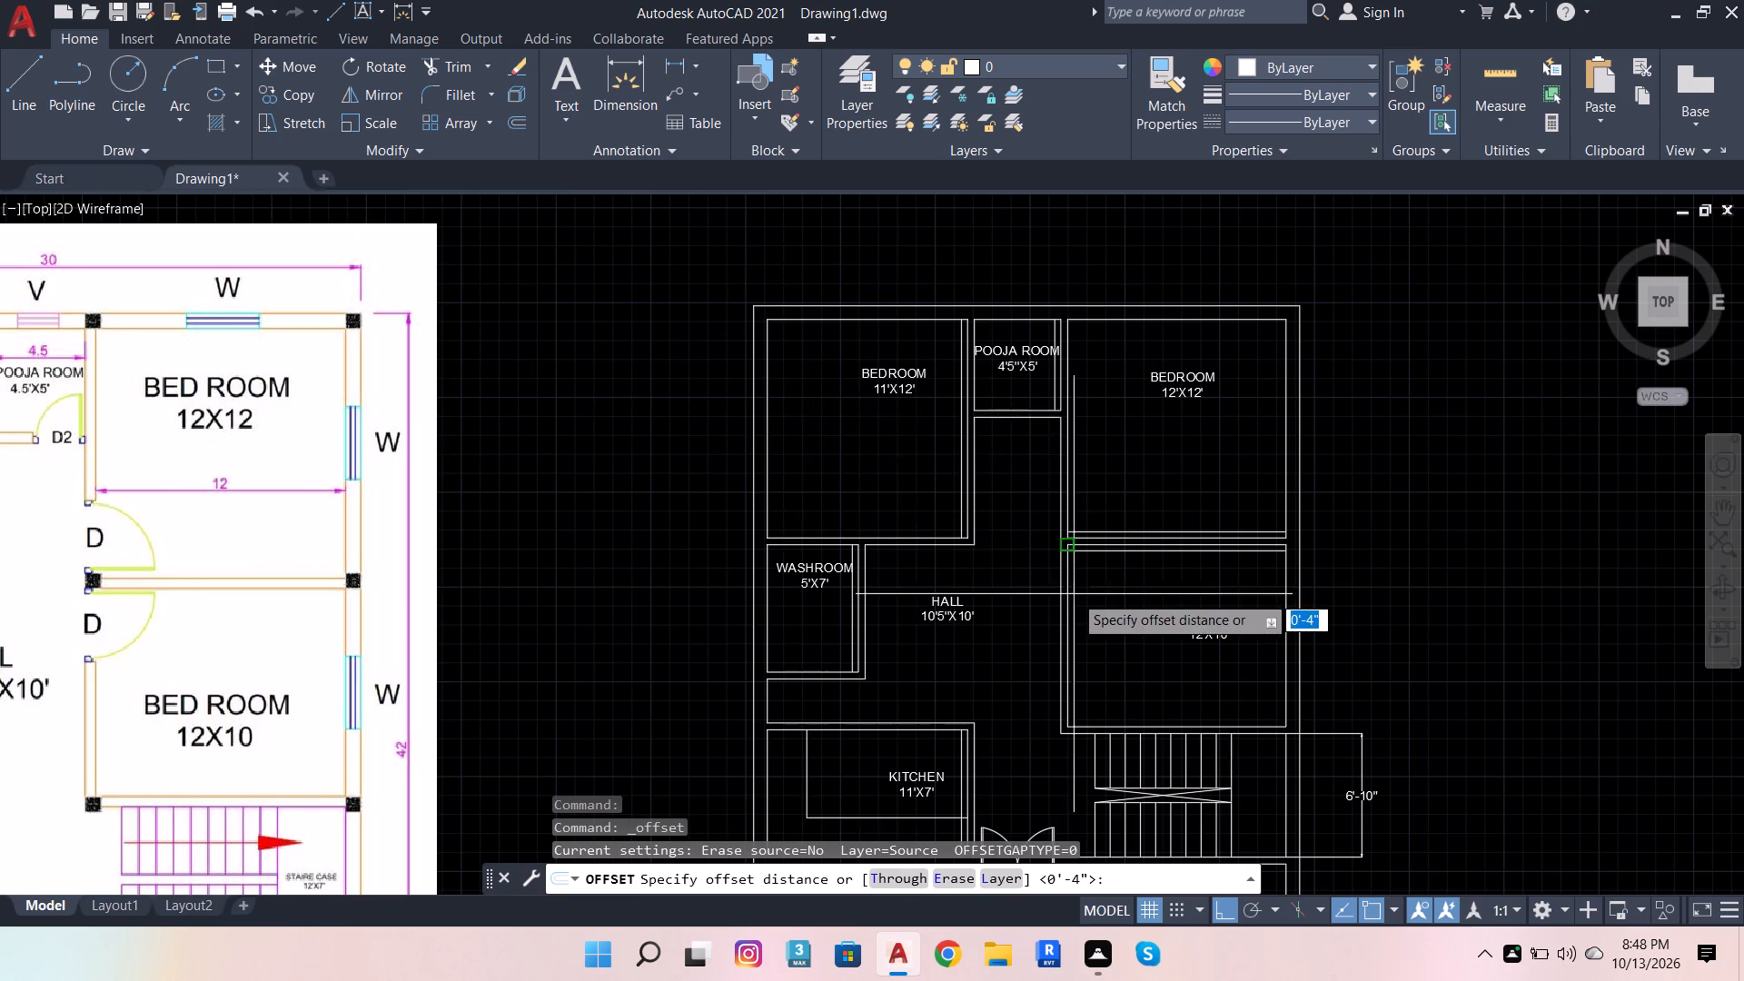
scroll(1077, 596, up, 2)
click(780, 445)
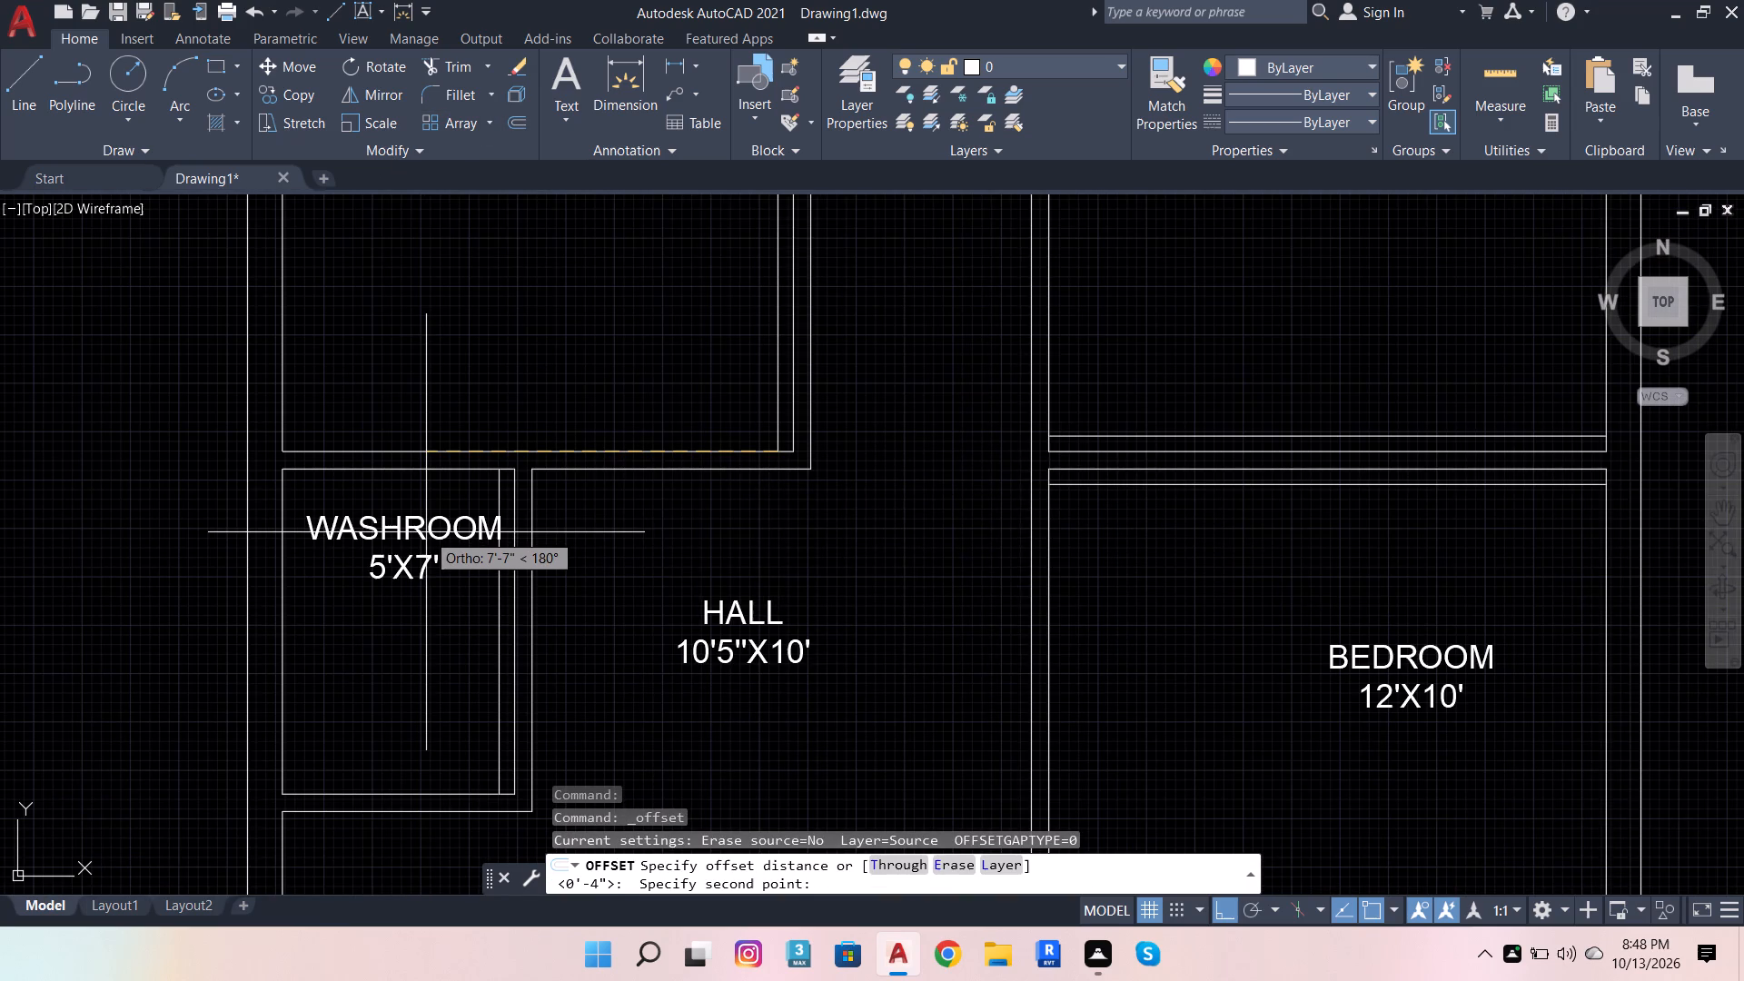
text(2'8)
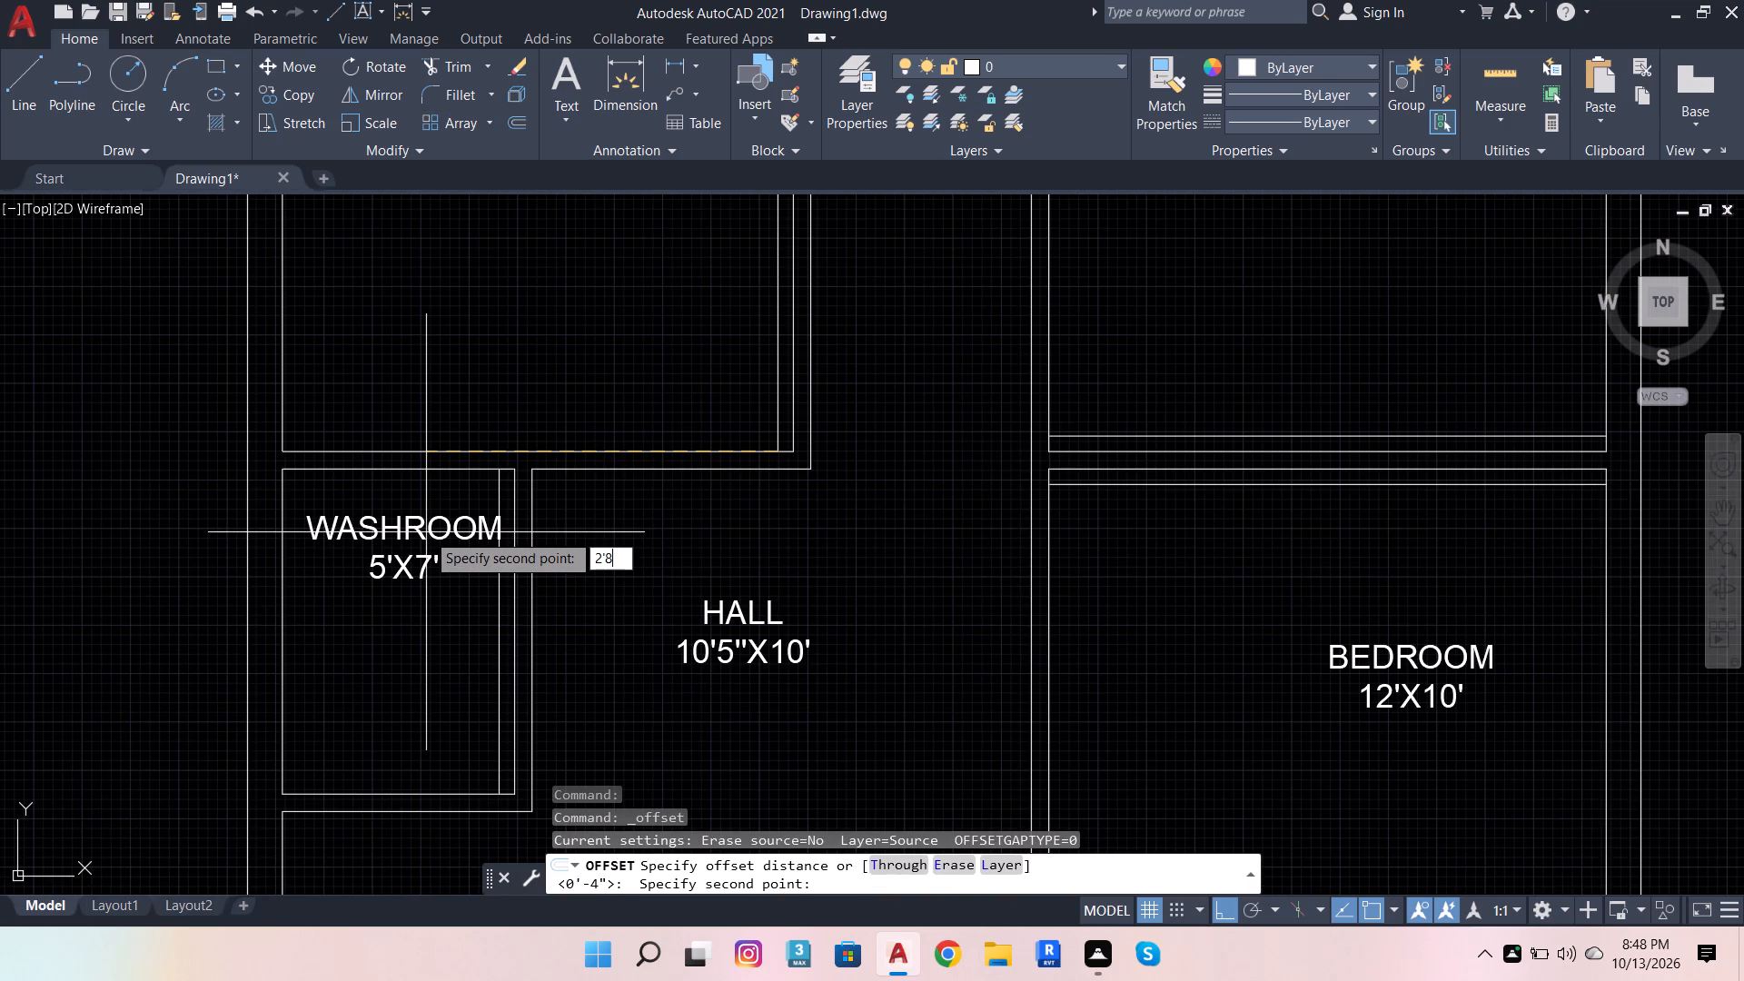
key(Return)
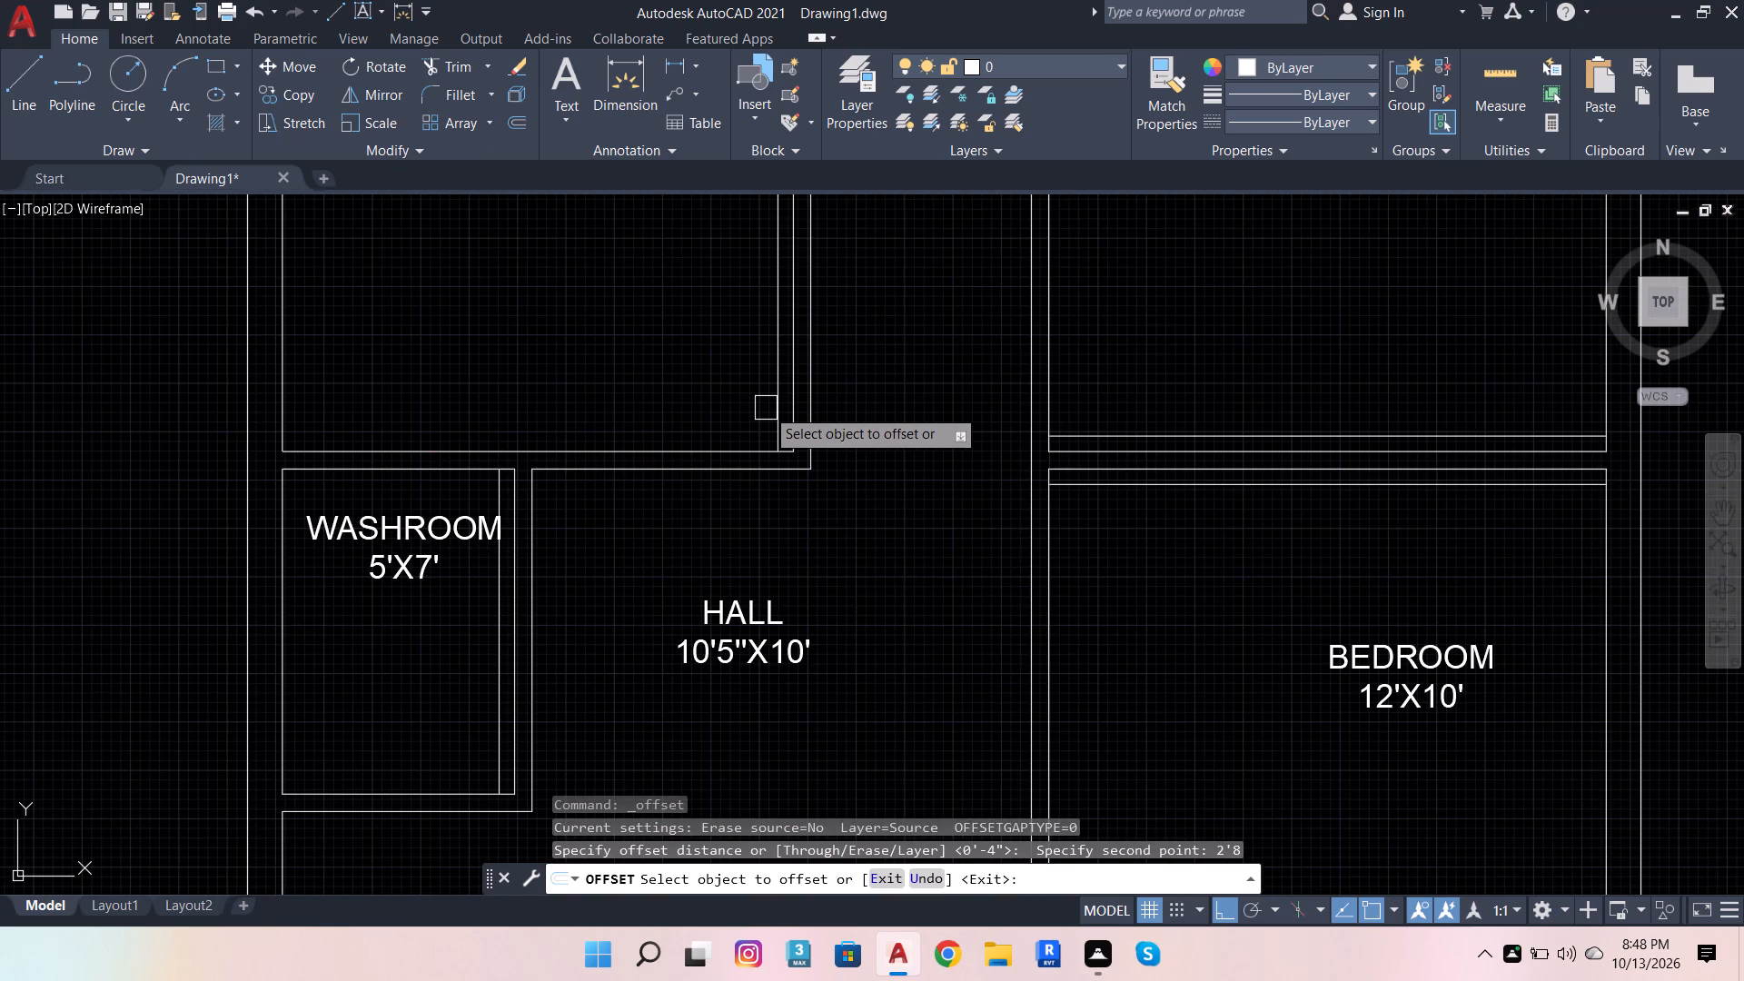
click(769, 406)
click(662, 437)
scroll(1458, 342, down, 1)
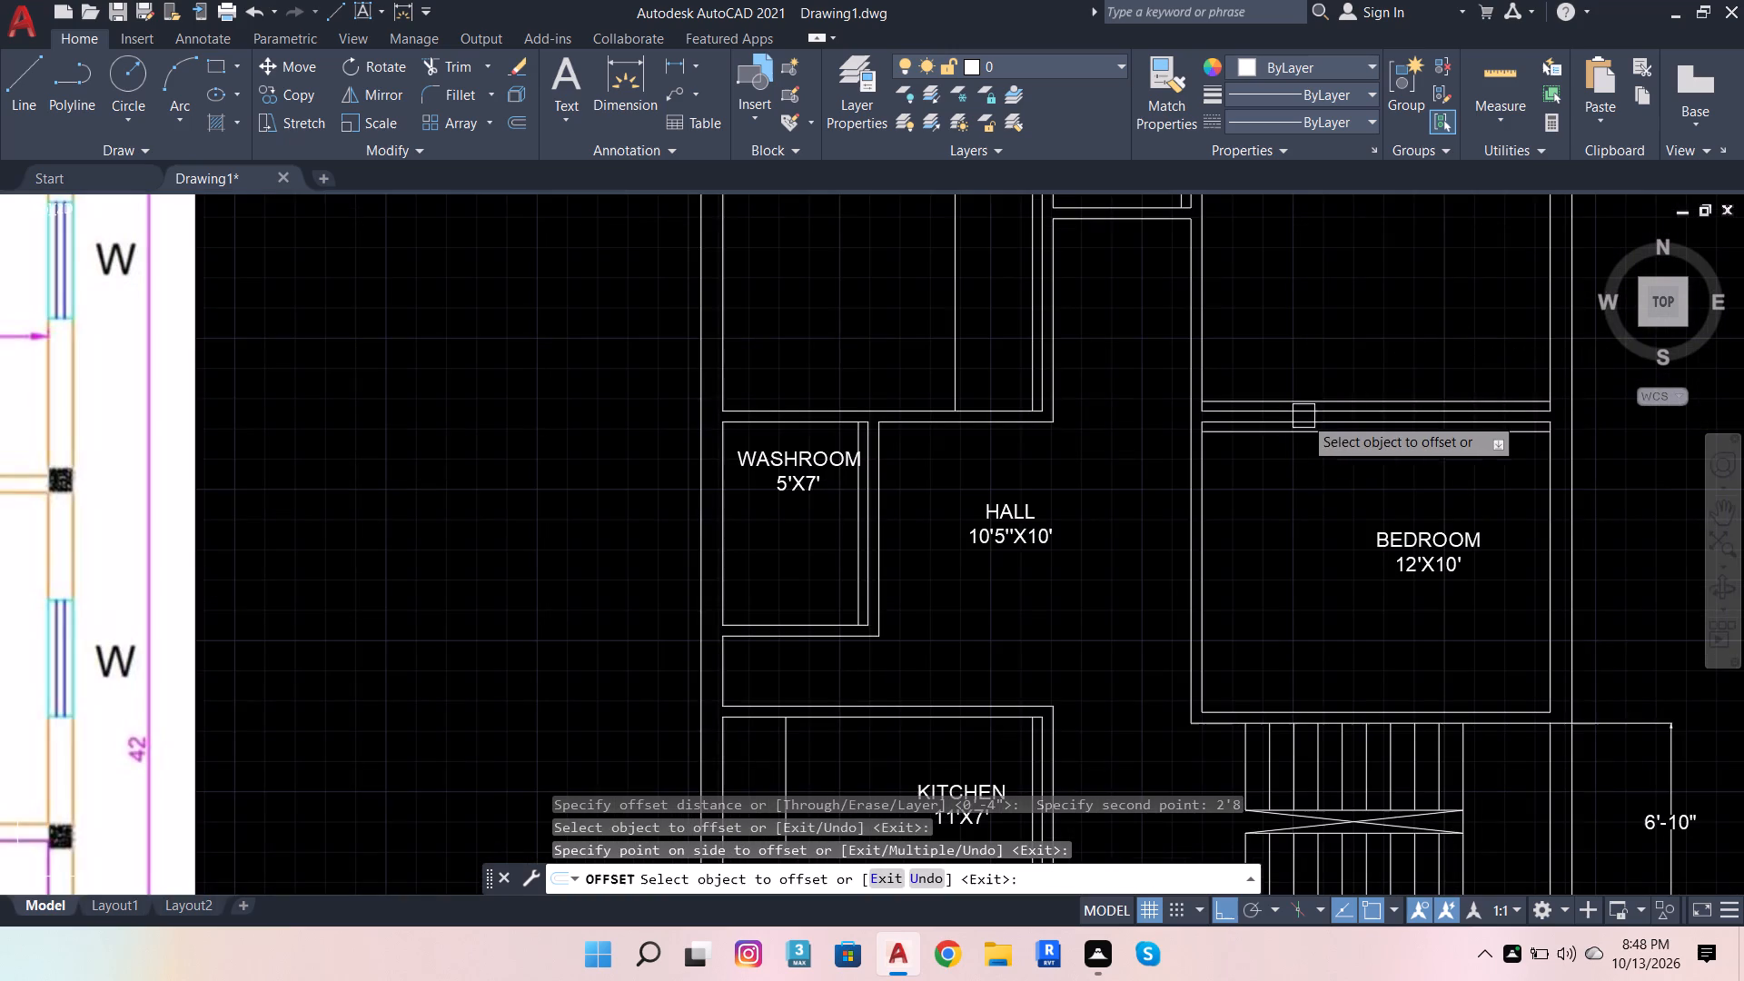
scroll(1310, 399, up, 2)
click(1311, 398)
click(1252, 278)
Offset the 4" door reference lines of the pooja room and the 12'X10' bedroom by 2'8" further into each room.
scroll(1229, 436, down, 3)
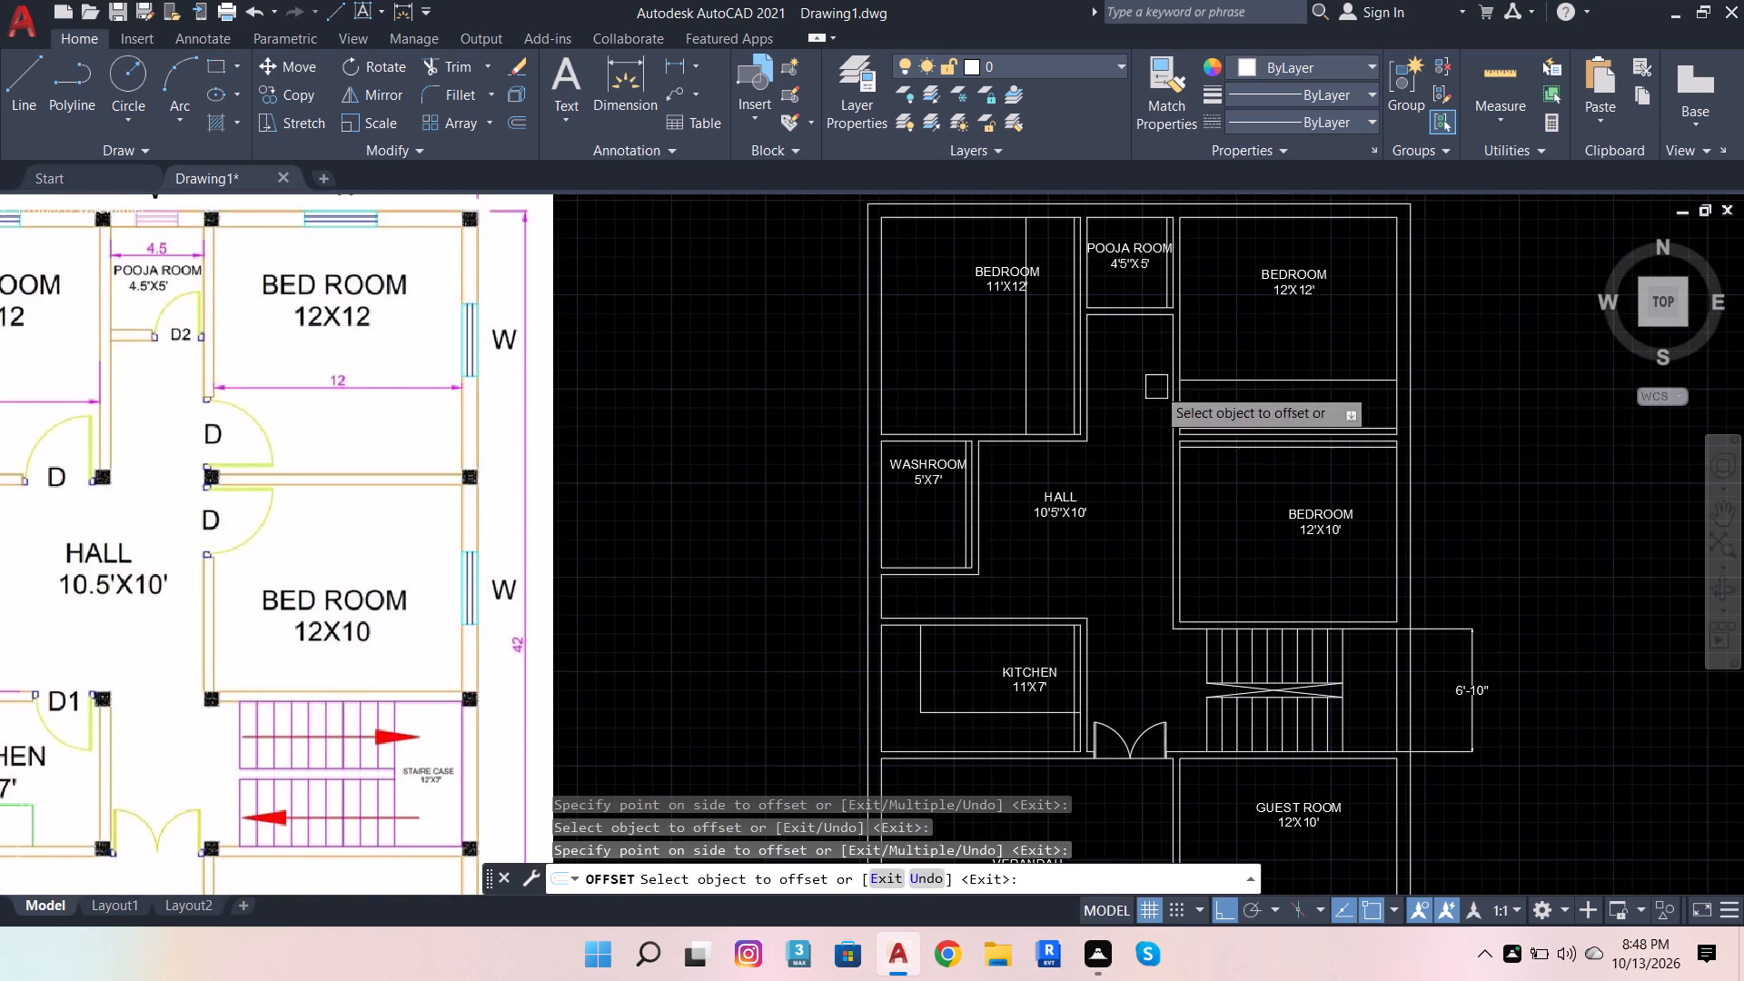
scroll(1146, 293, up, 2)
click(1190, 283)
click(1023, 338)
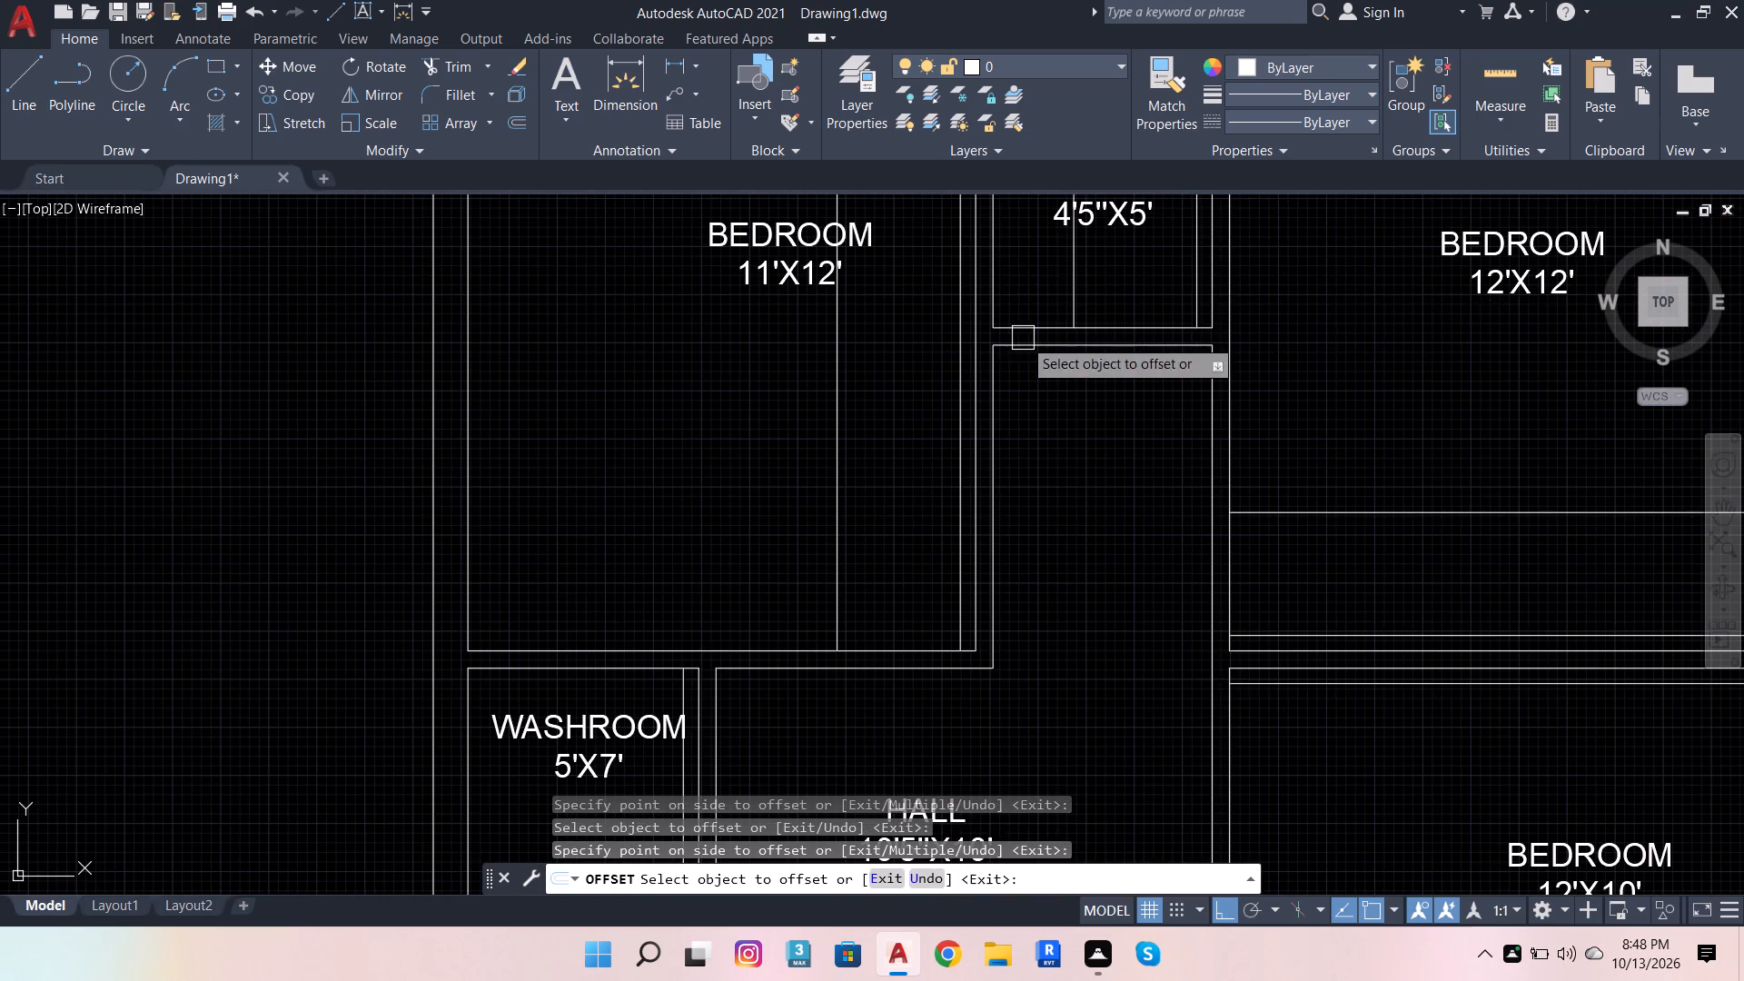
scroll(1076, 434, down, 2)
scroll(1222, 540, up, 3)
click(1202, 514)
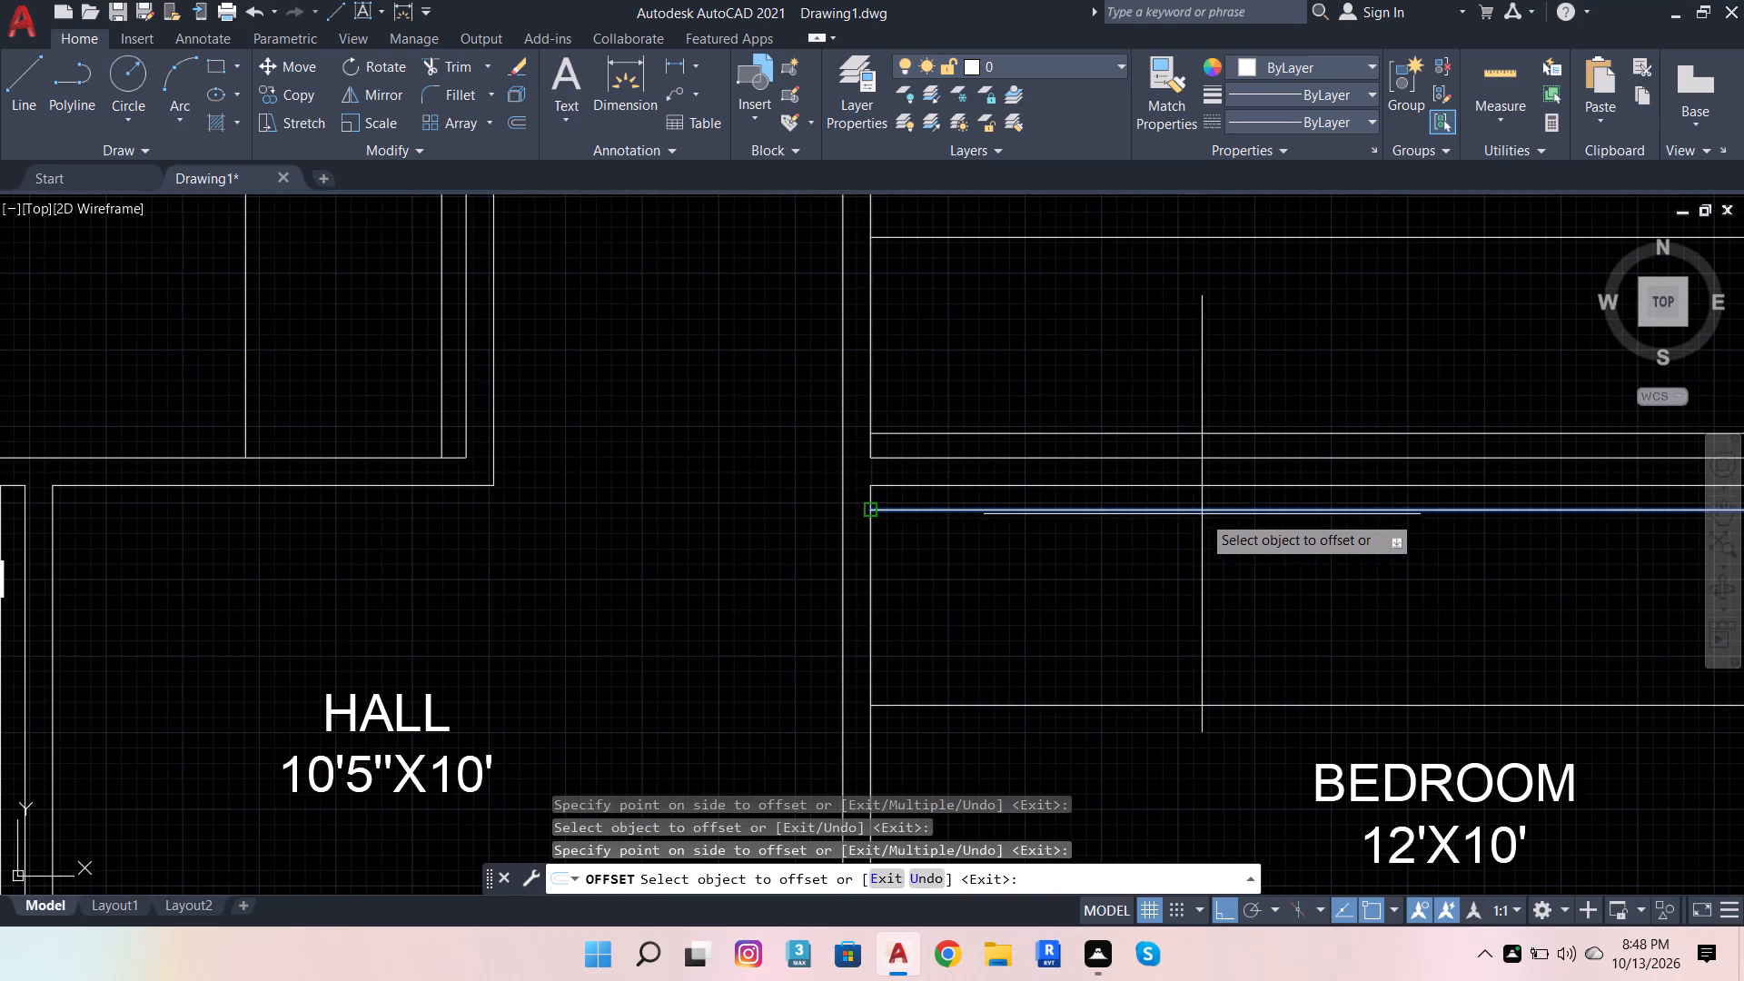
click(1200, 720)
Offset the 4" door reference lines of the washroom and the kitchen by 2'8" further into each room.
scroll(1167, 557, down, 4)
scroll(963, 613, up, 3)
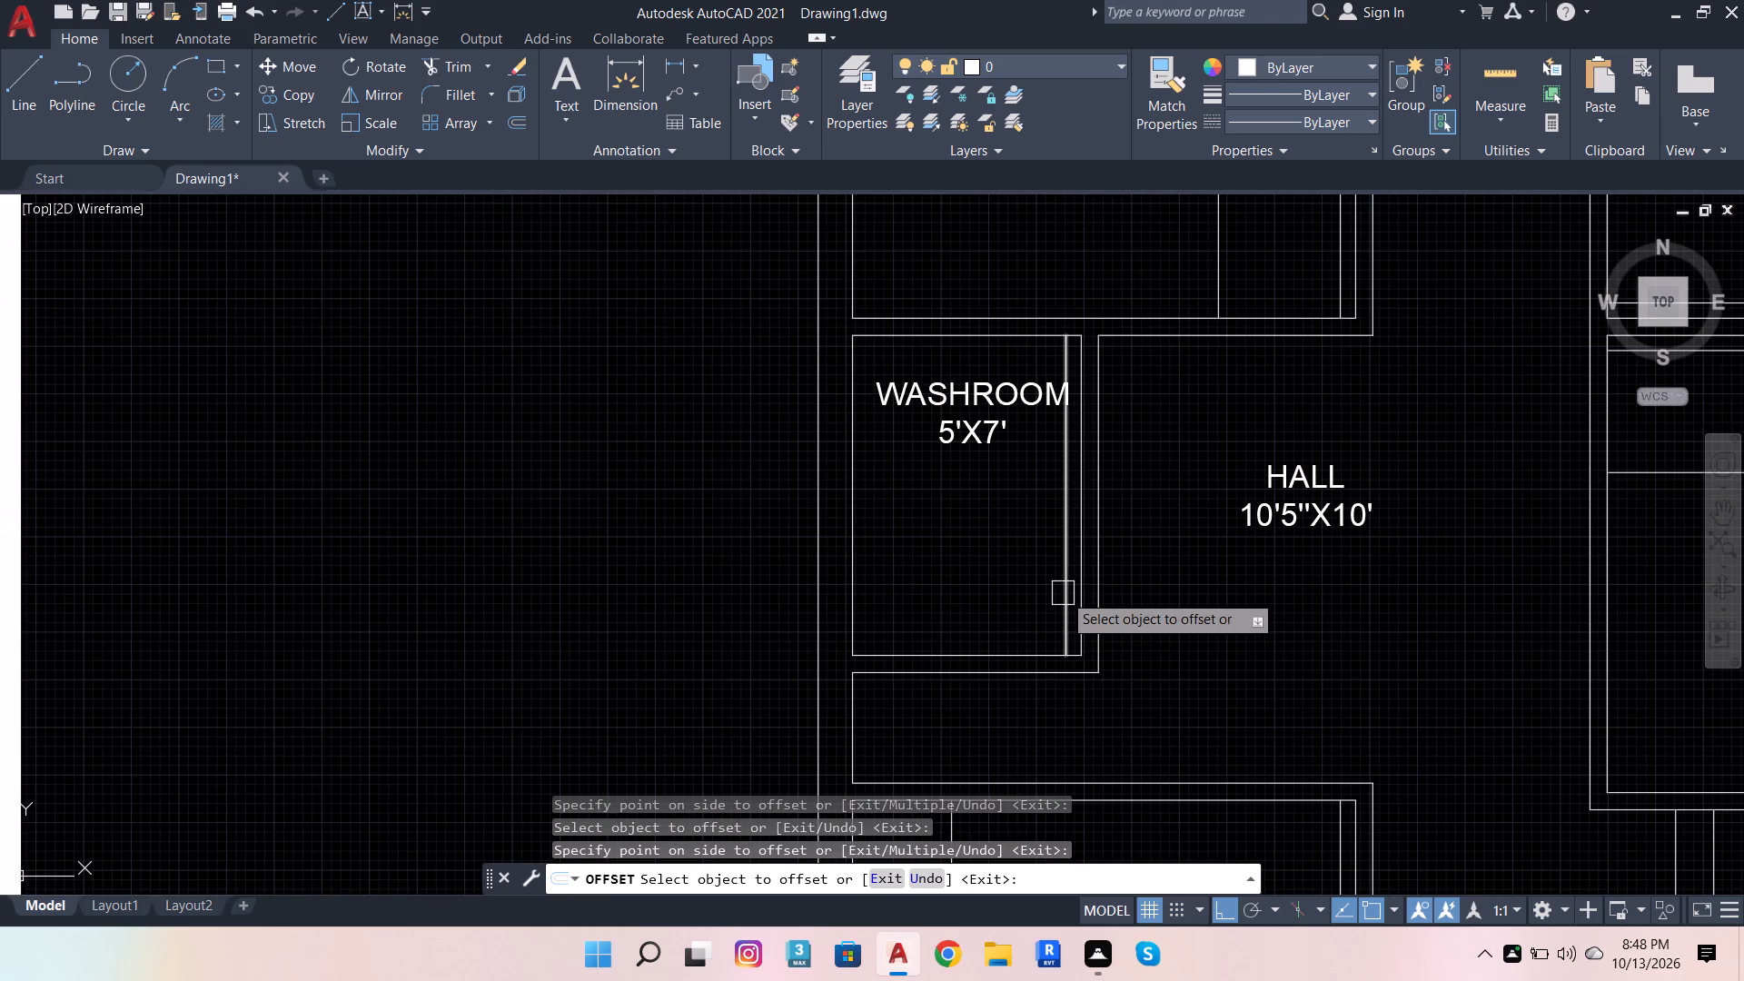
click(1063, 594)
click(1016, 601)
scroll(1014, 601, down, 4)
scroll(1045, 636, up, 3)
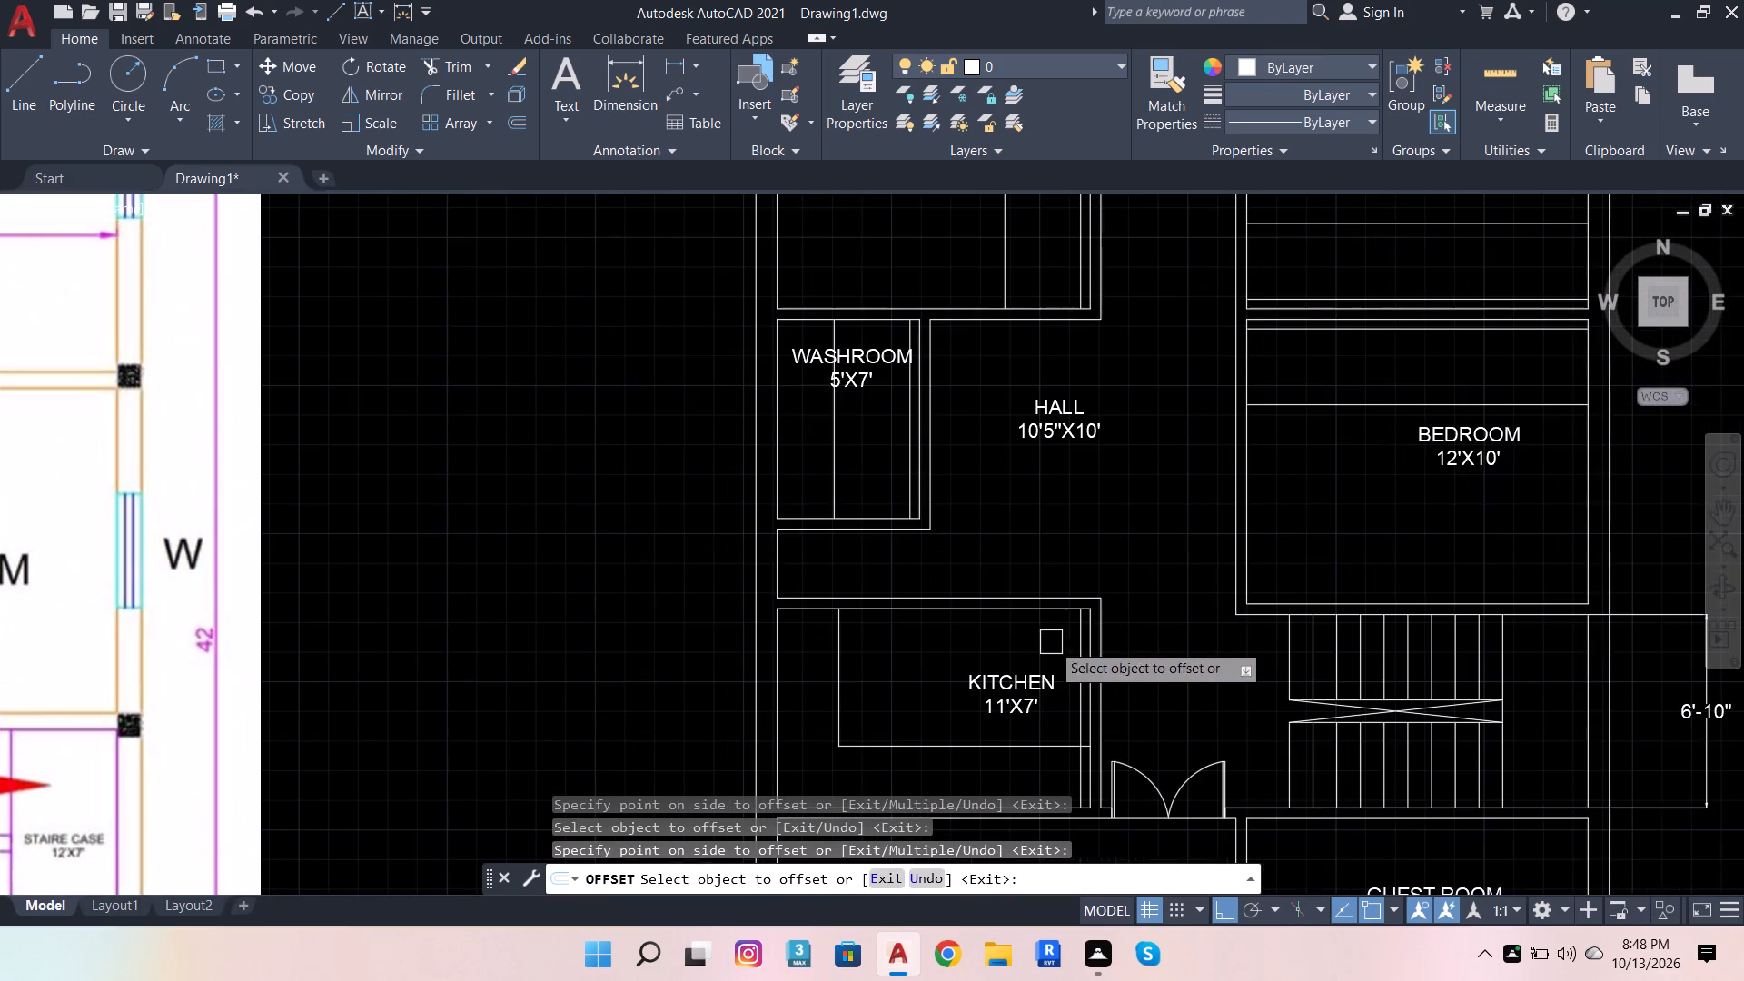
click(1076, 659)
click(964, 650)
scroll(942, 655, down, 2)
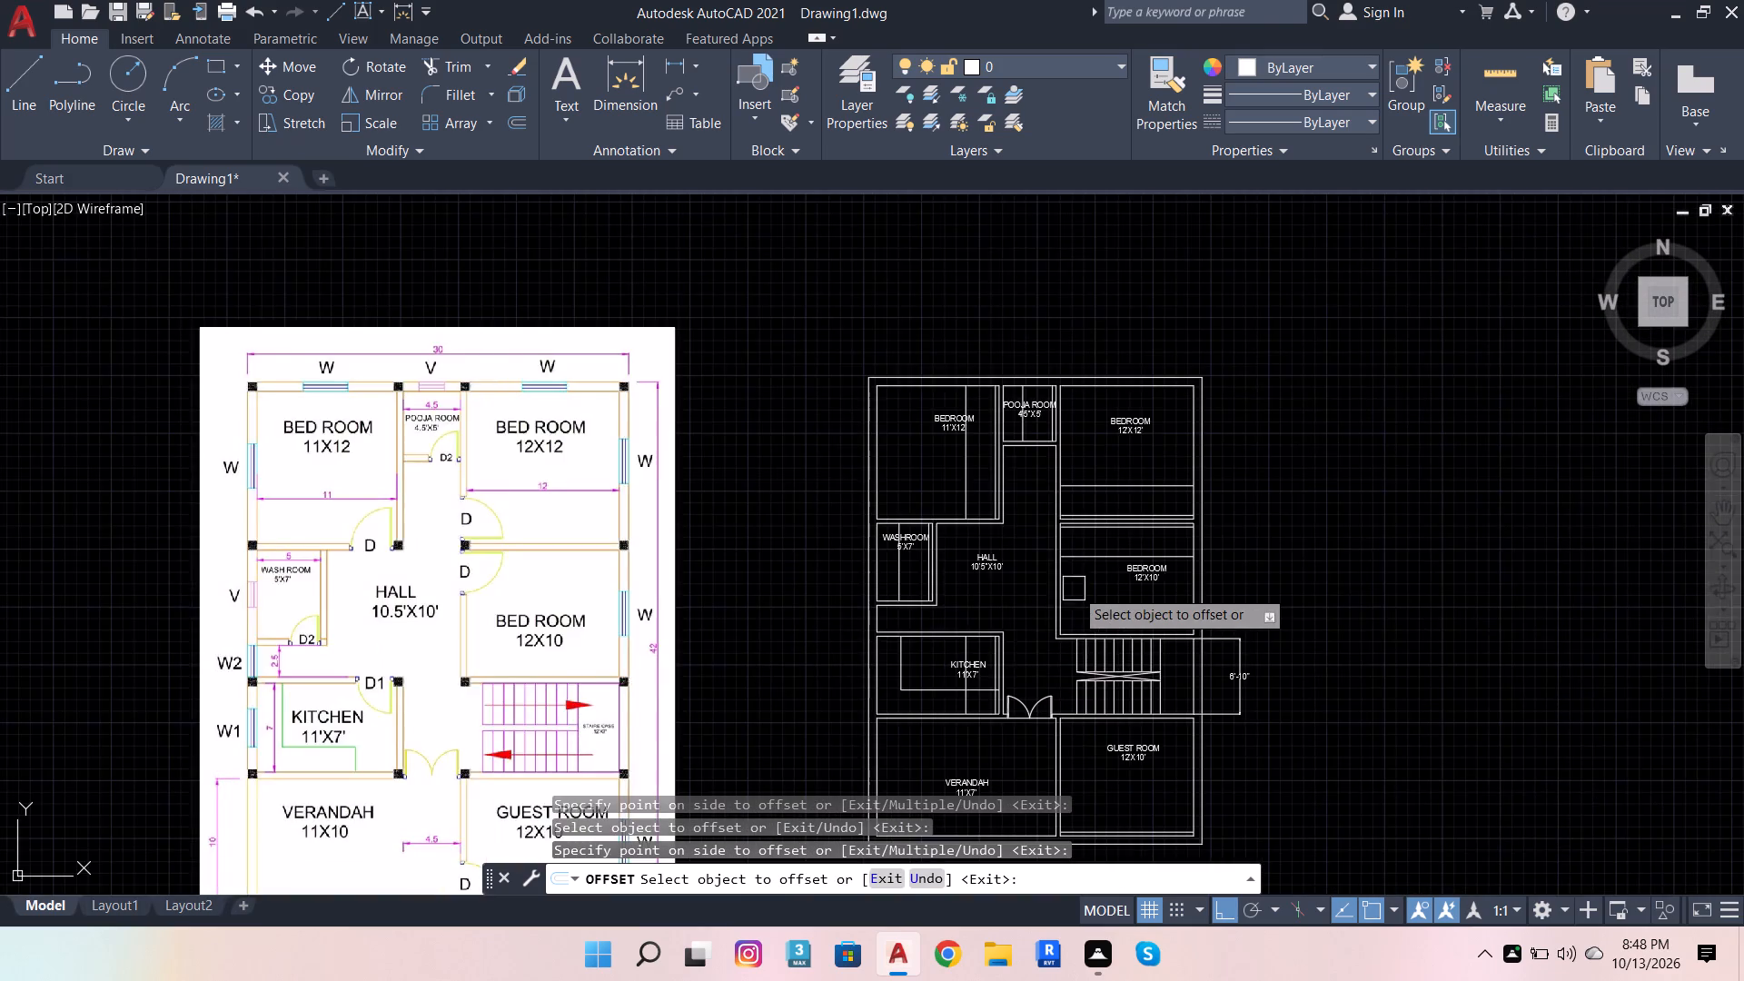
scroll(1091, 552, up, 2)
scroll(1090, 556, down, 2)
scroll(1170, 525, up, 1)
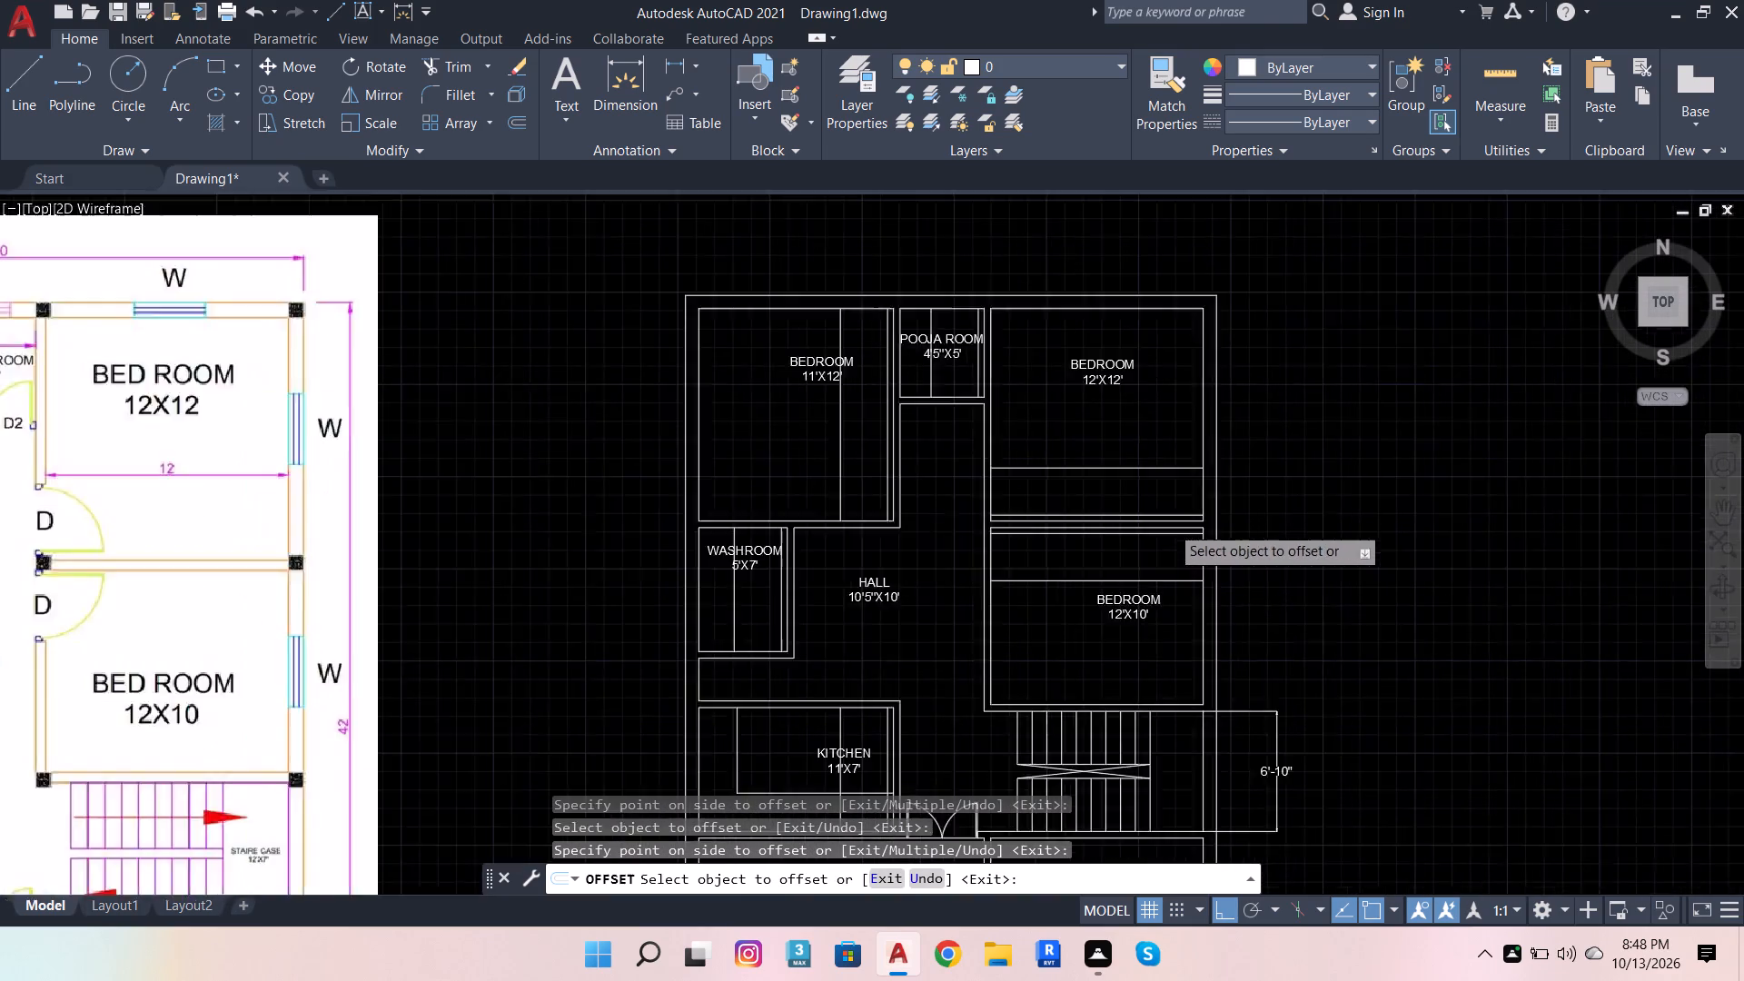
scroll(1170, 525, up, 1)
key(Escape)
key(Escape)
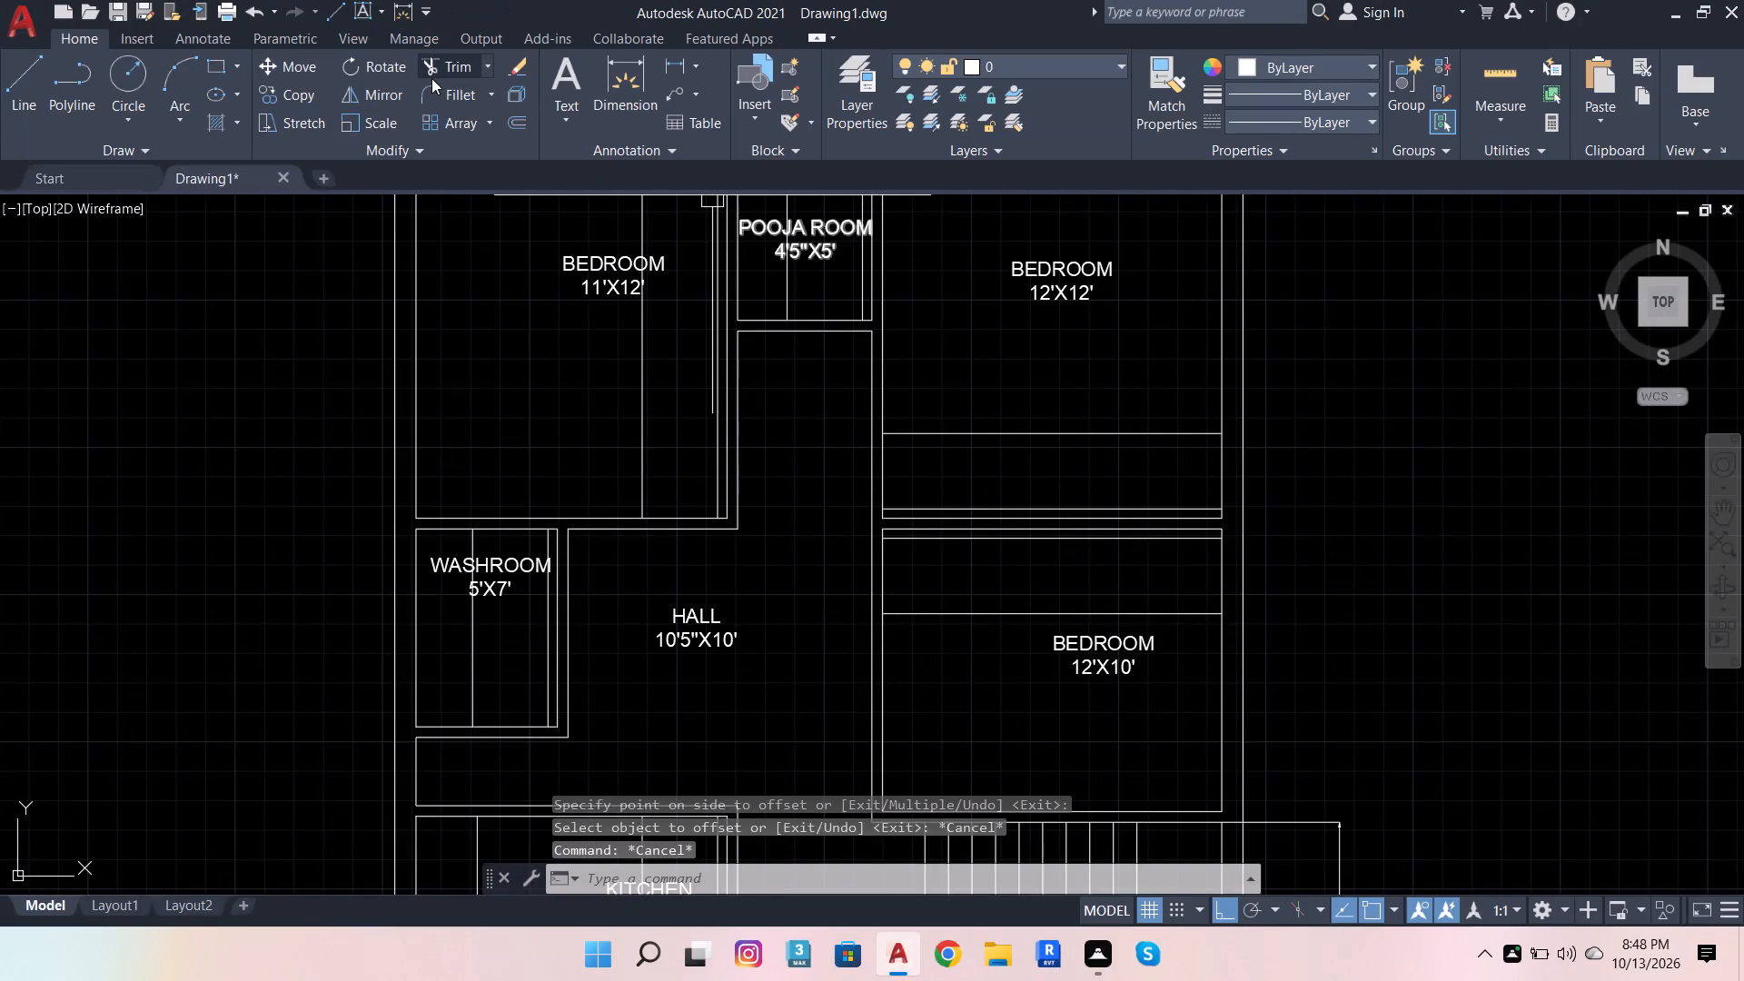
Cut the 12'X12' bedroom's door opening in its west wall, extending both offset lines across the wall and trimming the excess.
click(431, 70)
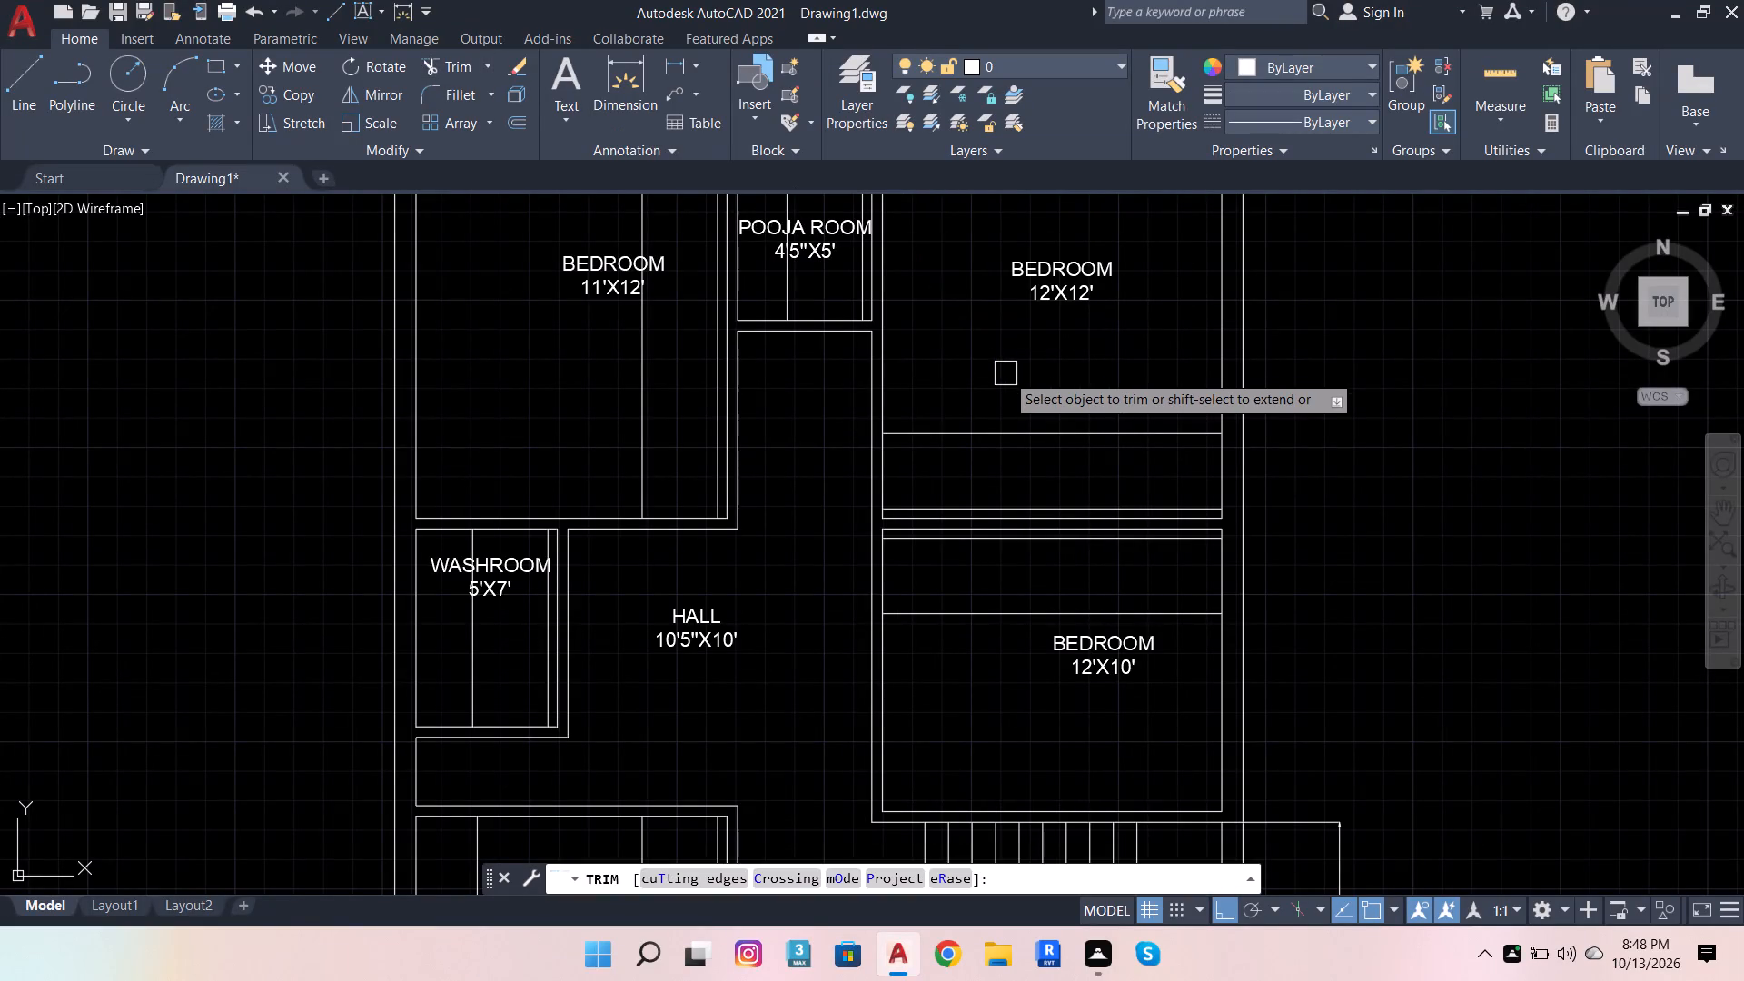
shift+click(974, 431)
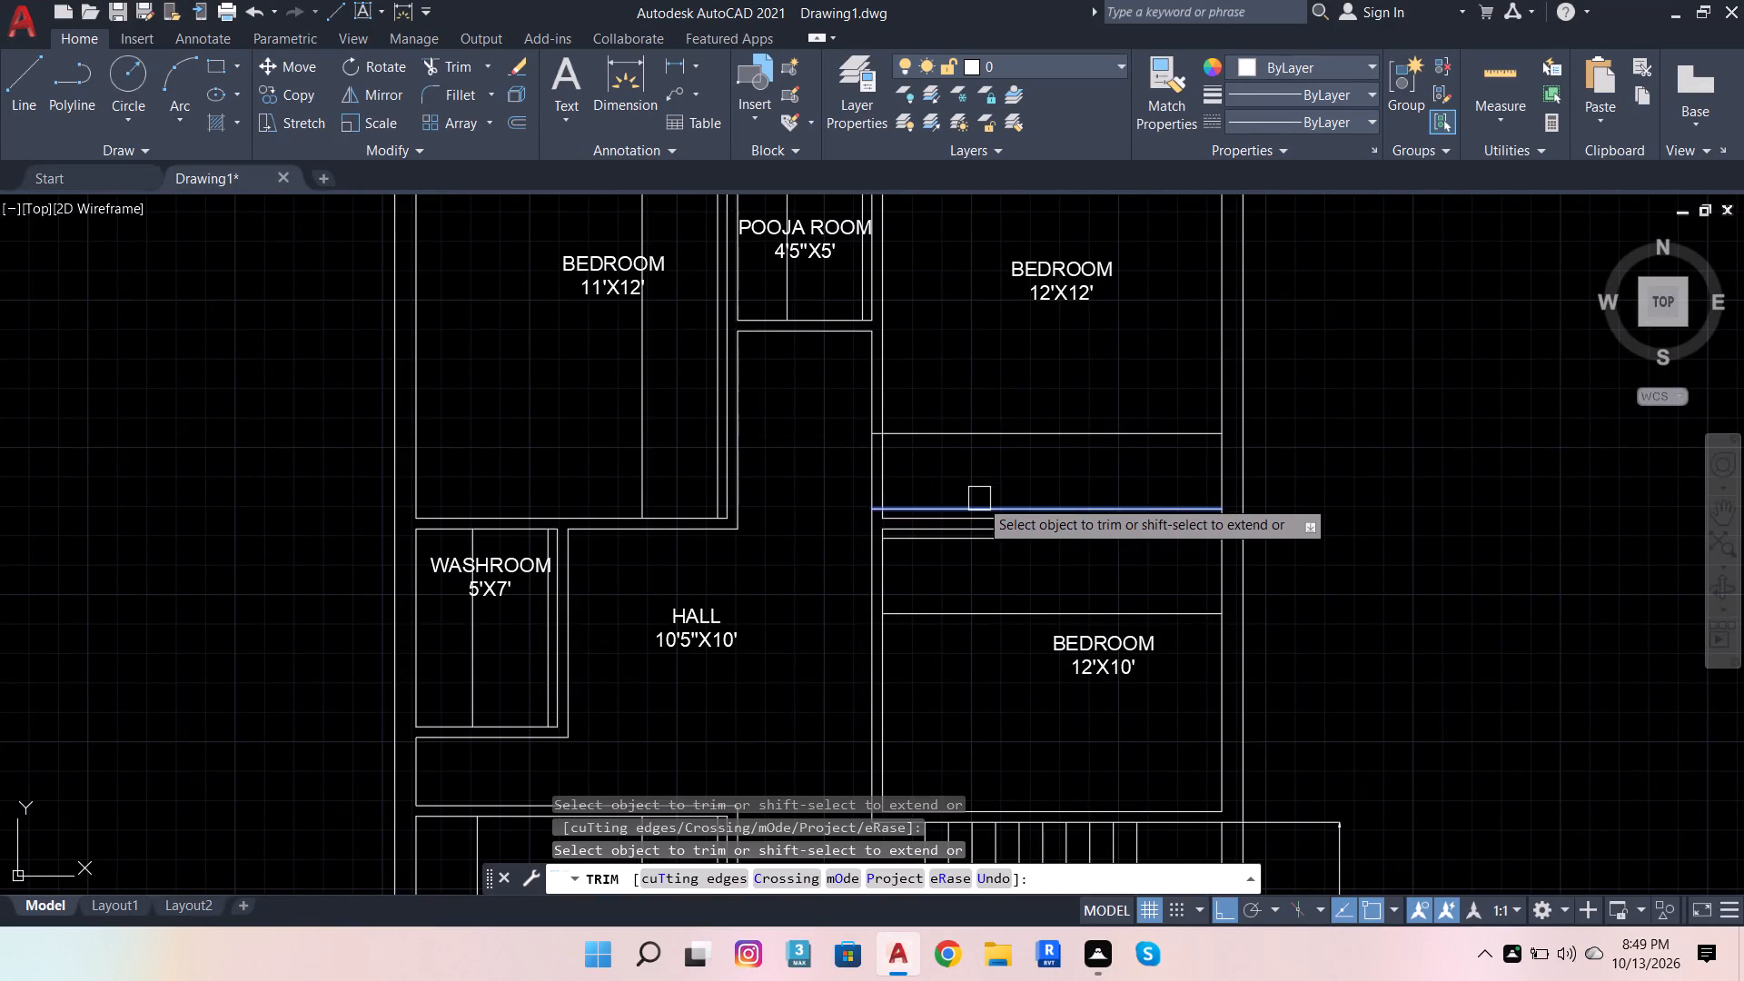
shift+click(975, 500)
click(976, 422)
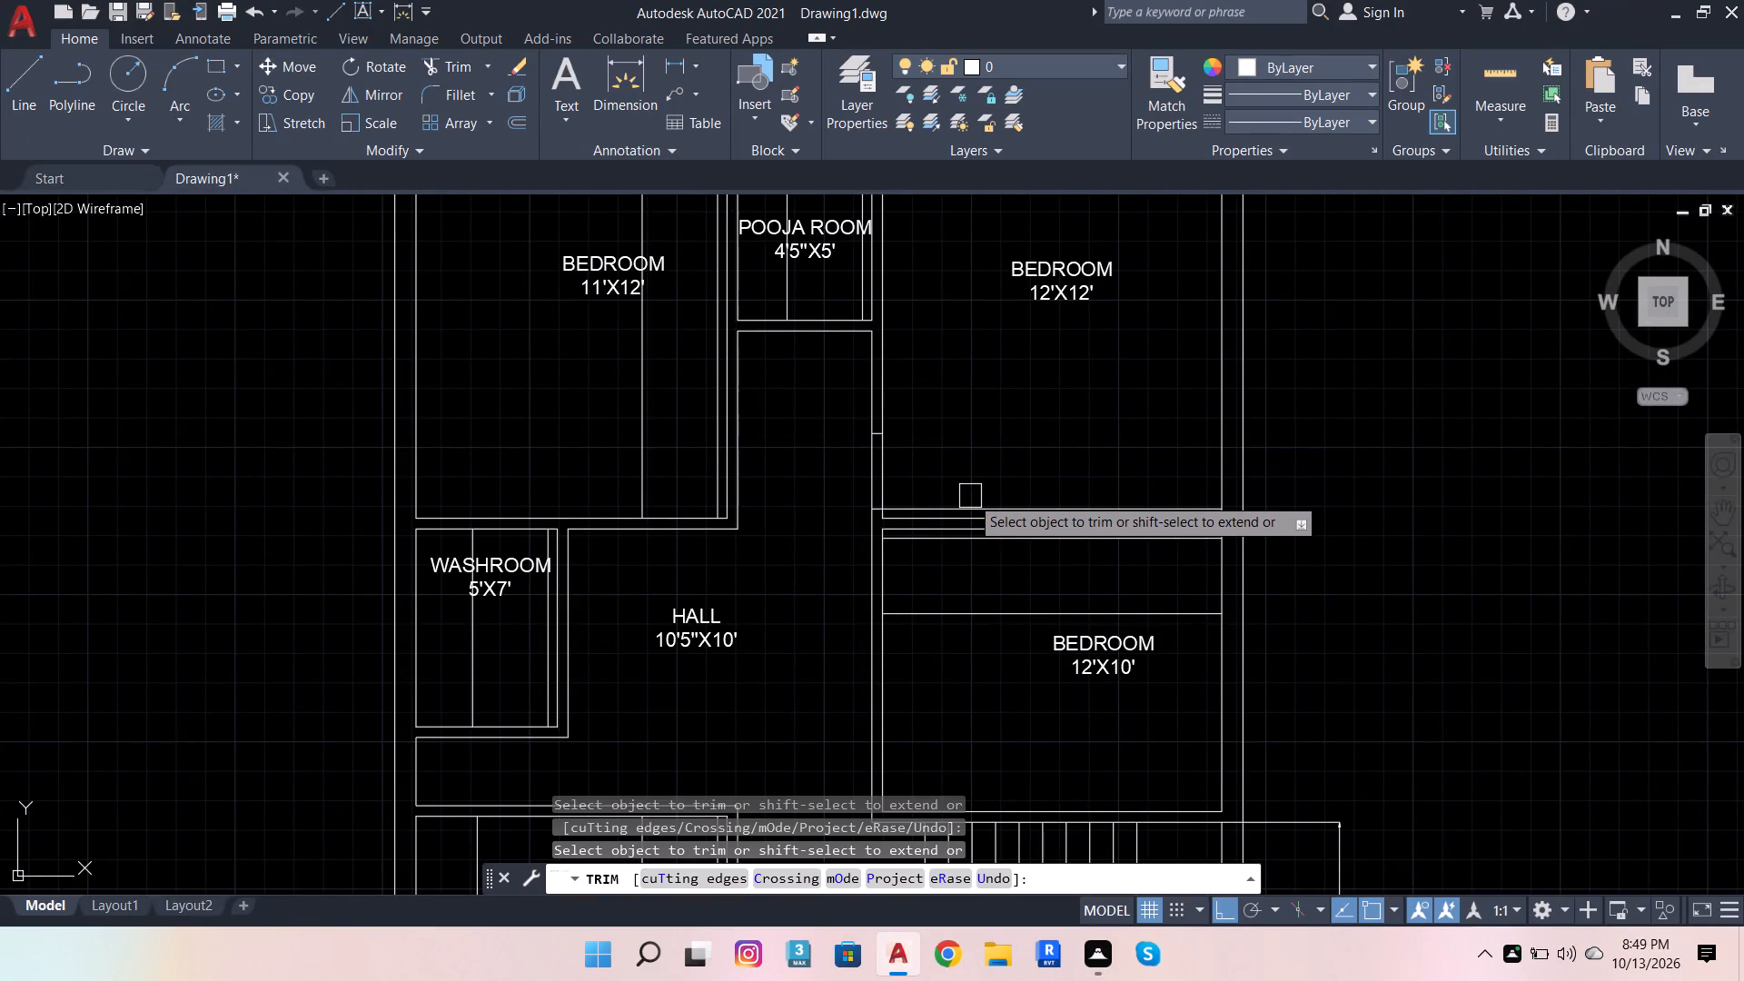
click(956, 506)
click(946, 495)
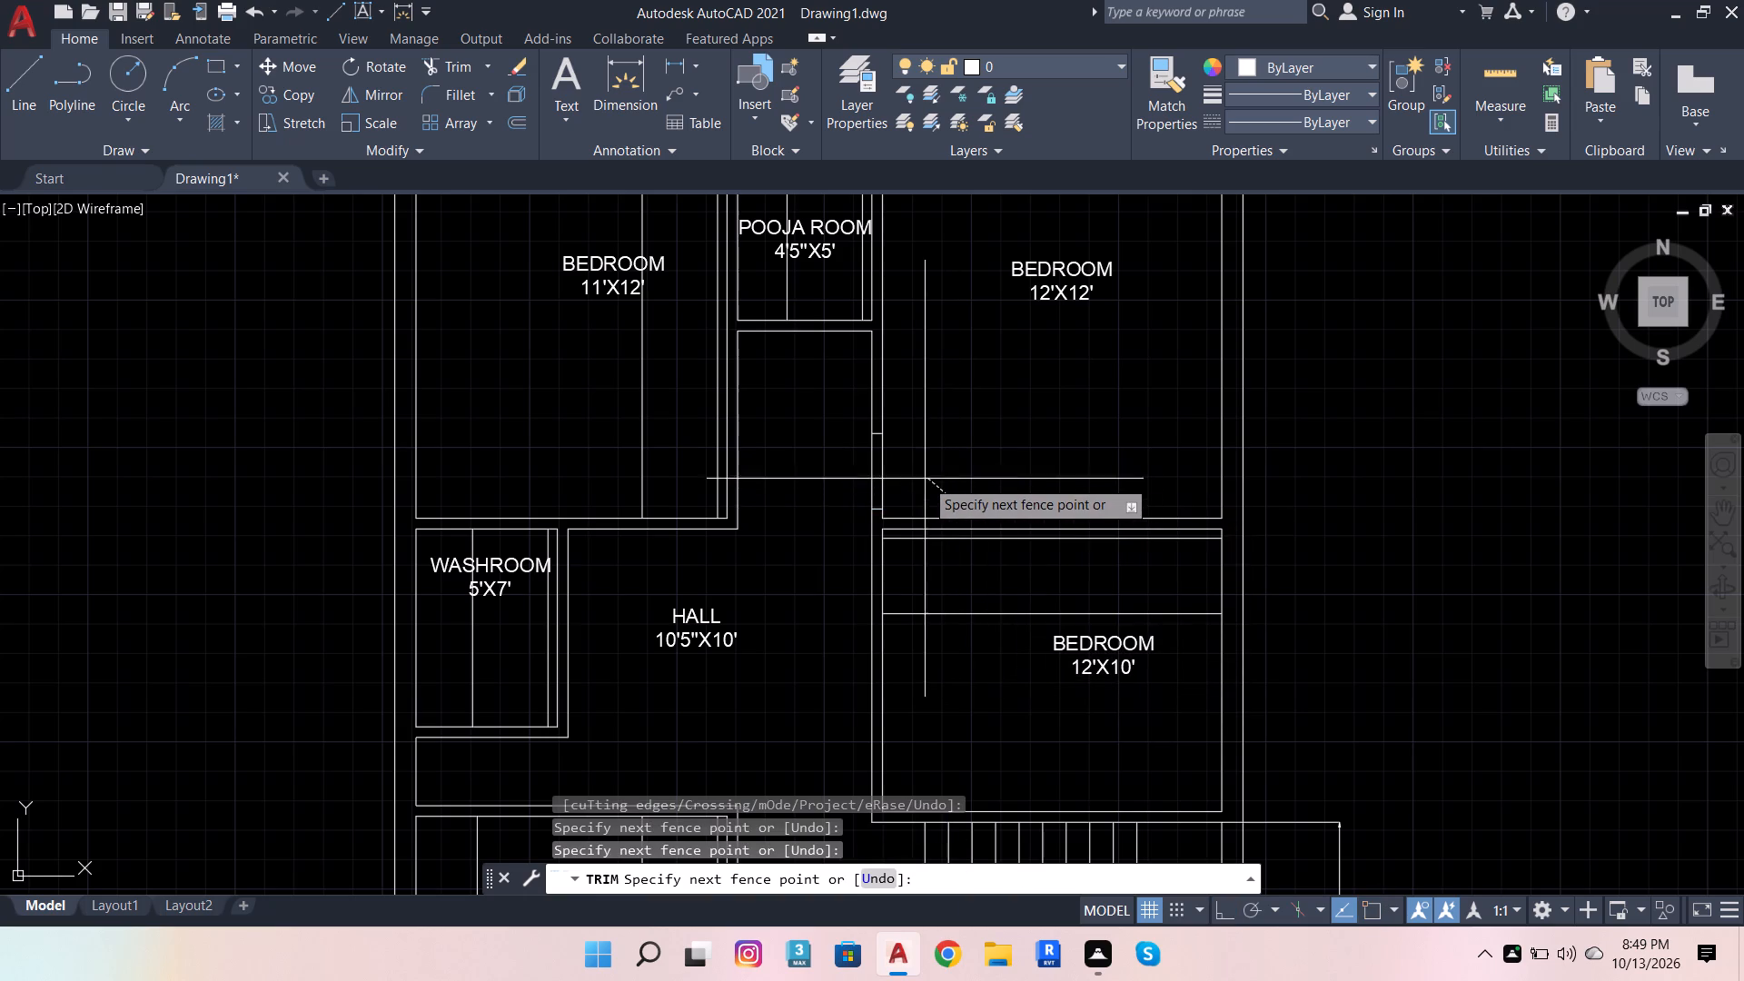
click(818, 481)
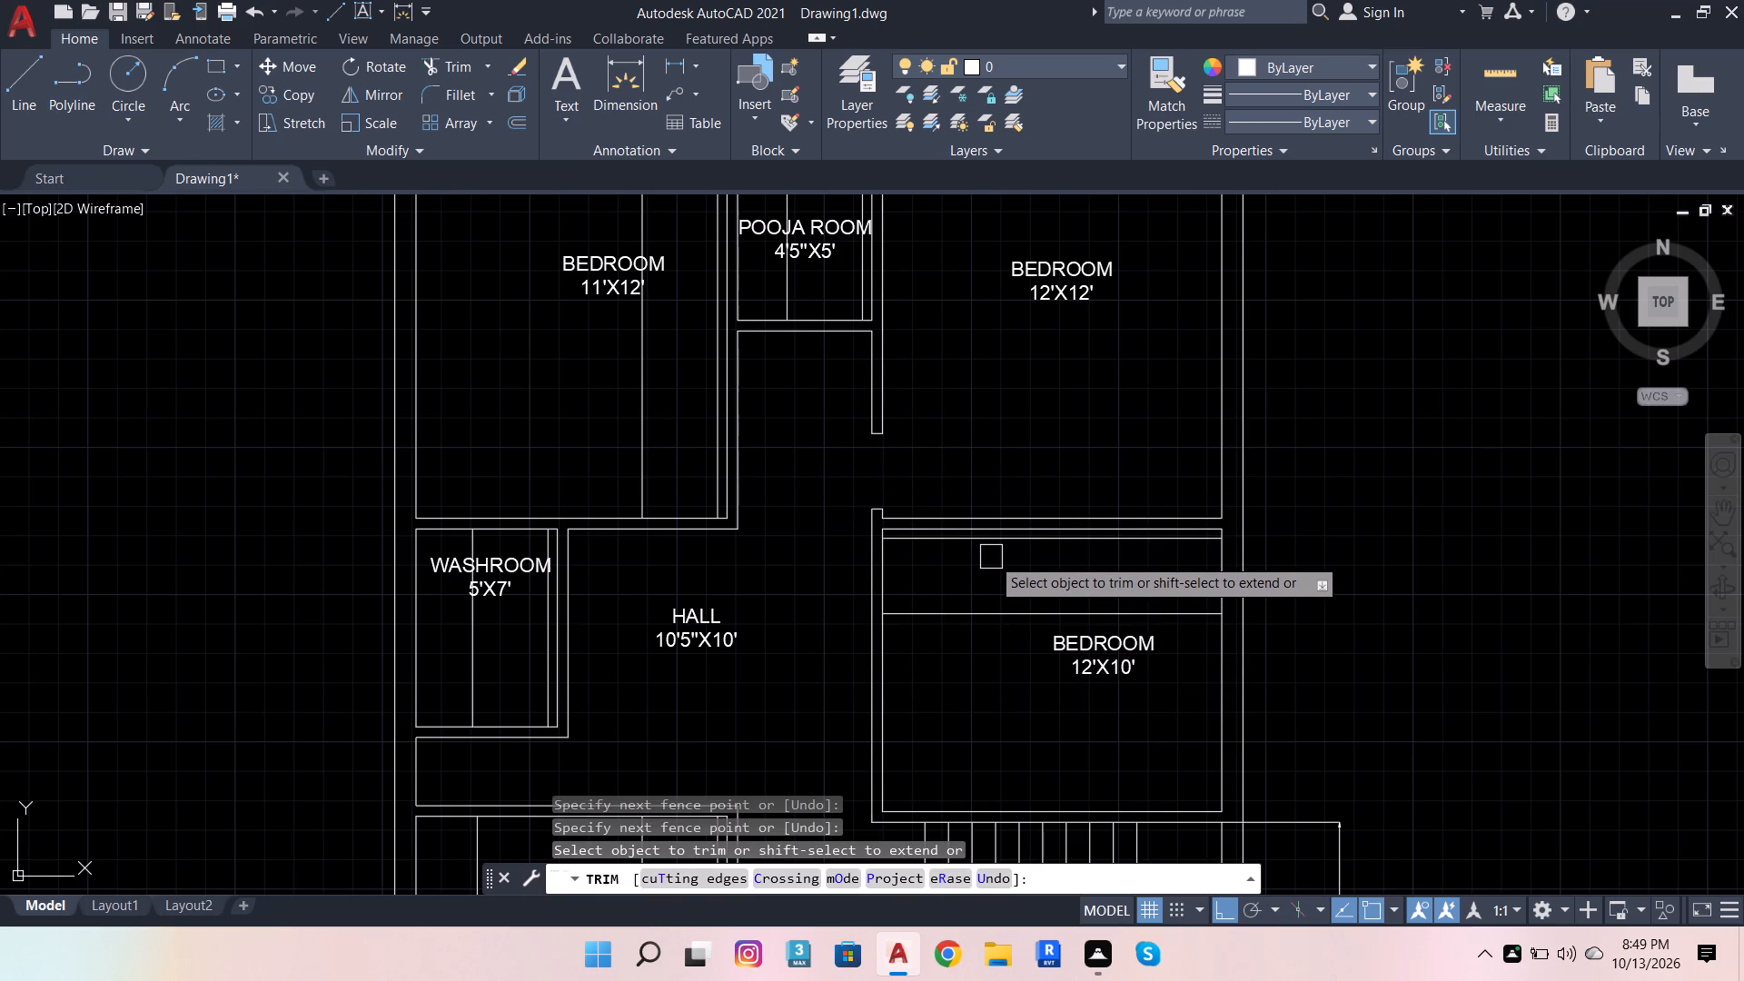
Cut the 12'X10' bedroom's door opening in its west wall, extending both offset lines across the wall and trimming the excess.
shift+click(959, 540)
shift+click(968, 607)
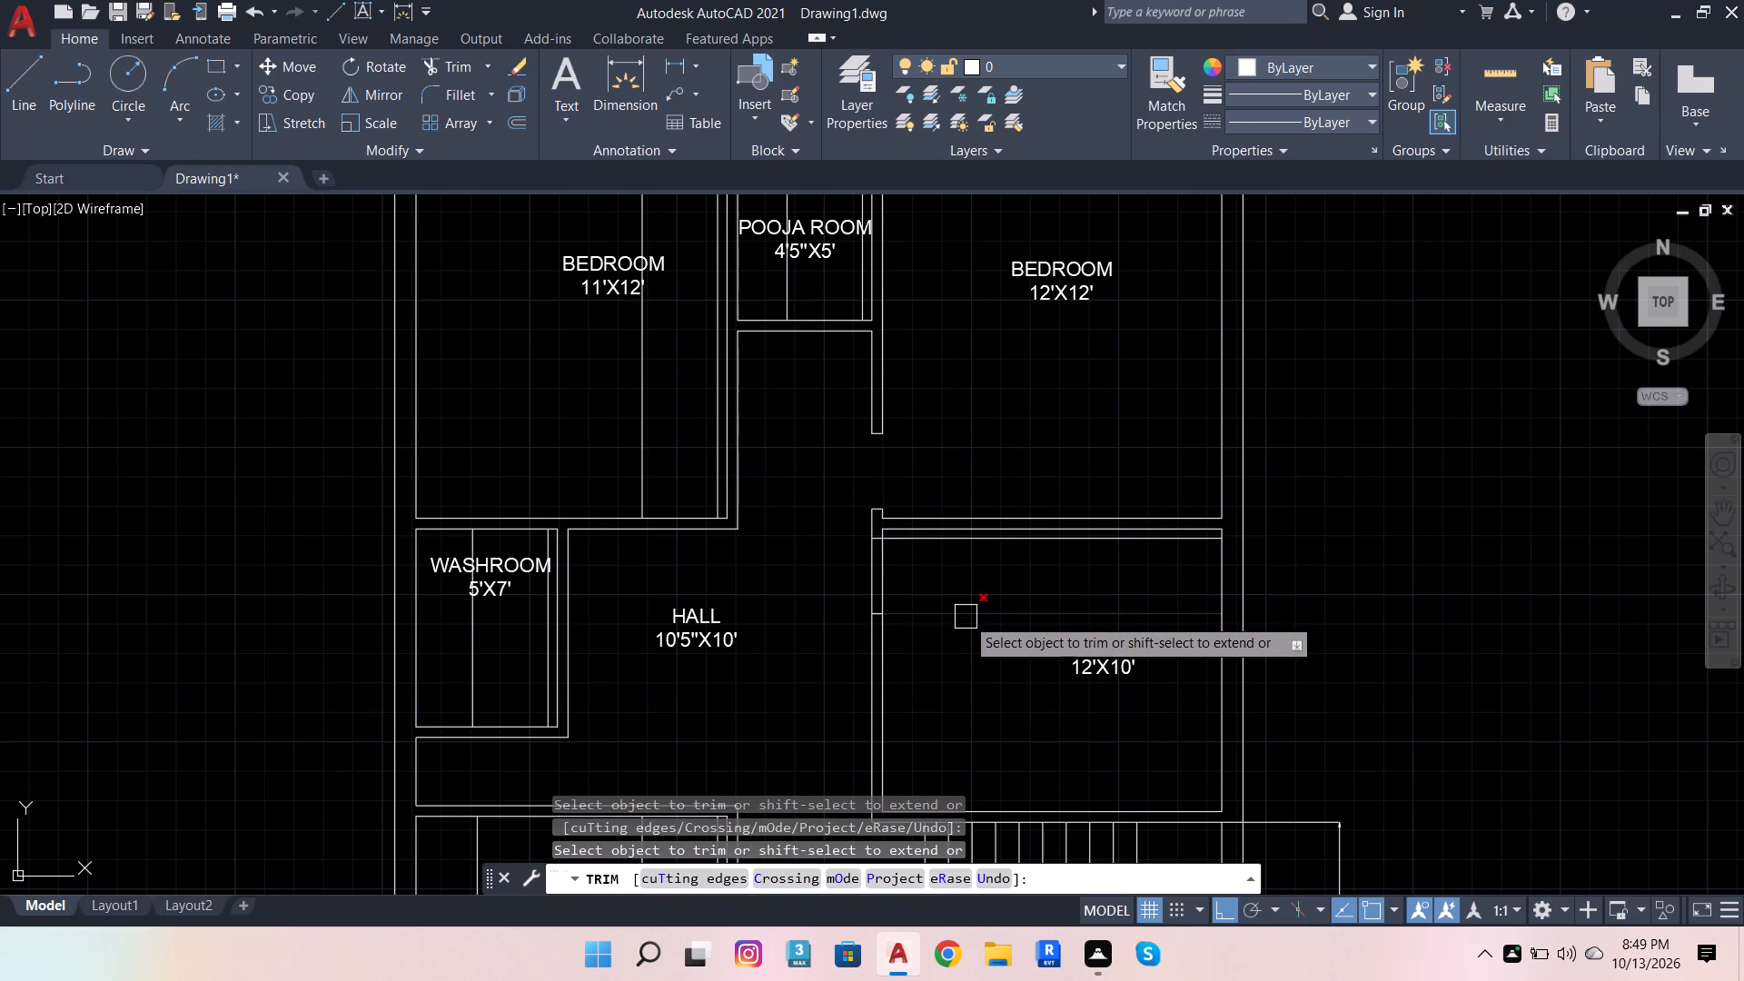
click(962, 623)
click(945, 550)
click(951, 579)
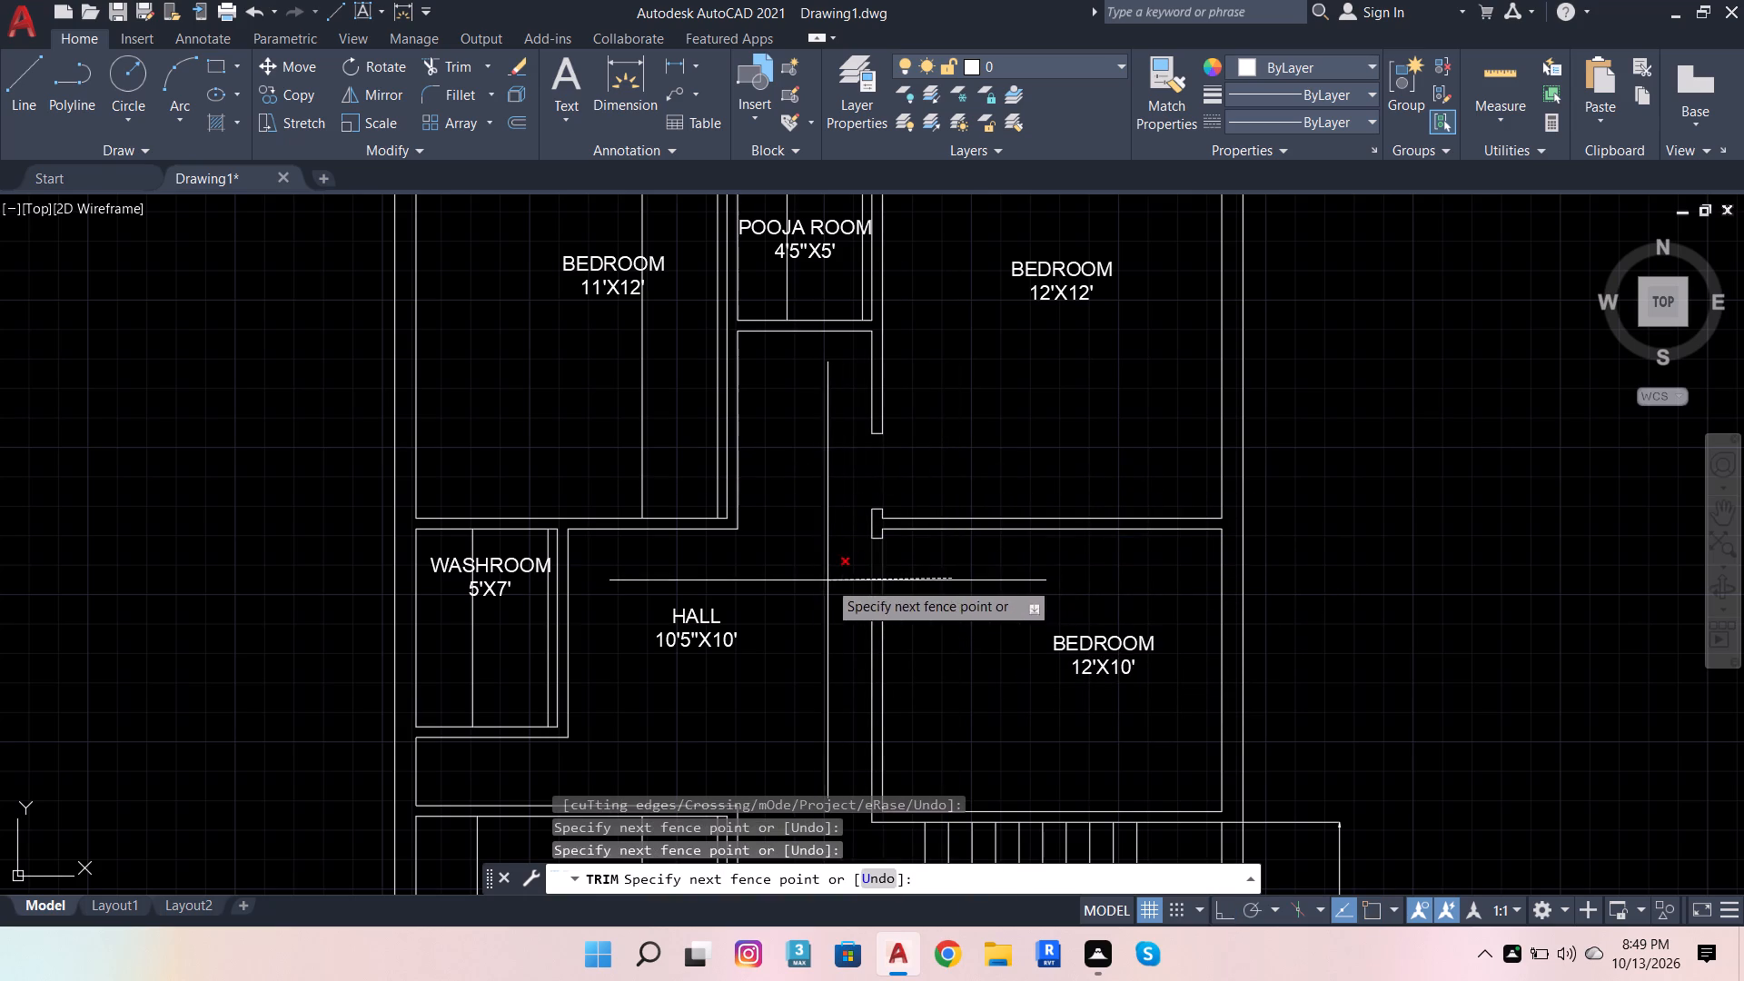
click(827, 580)
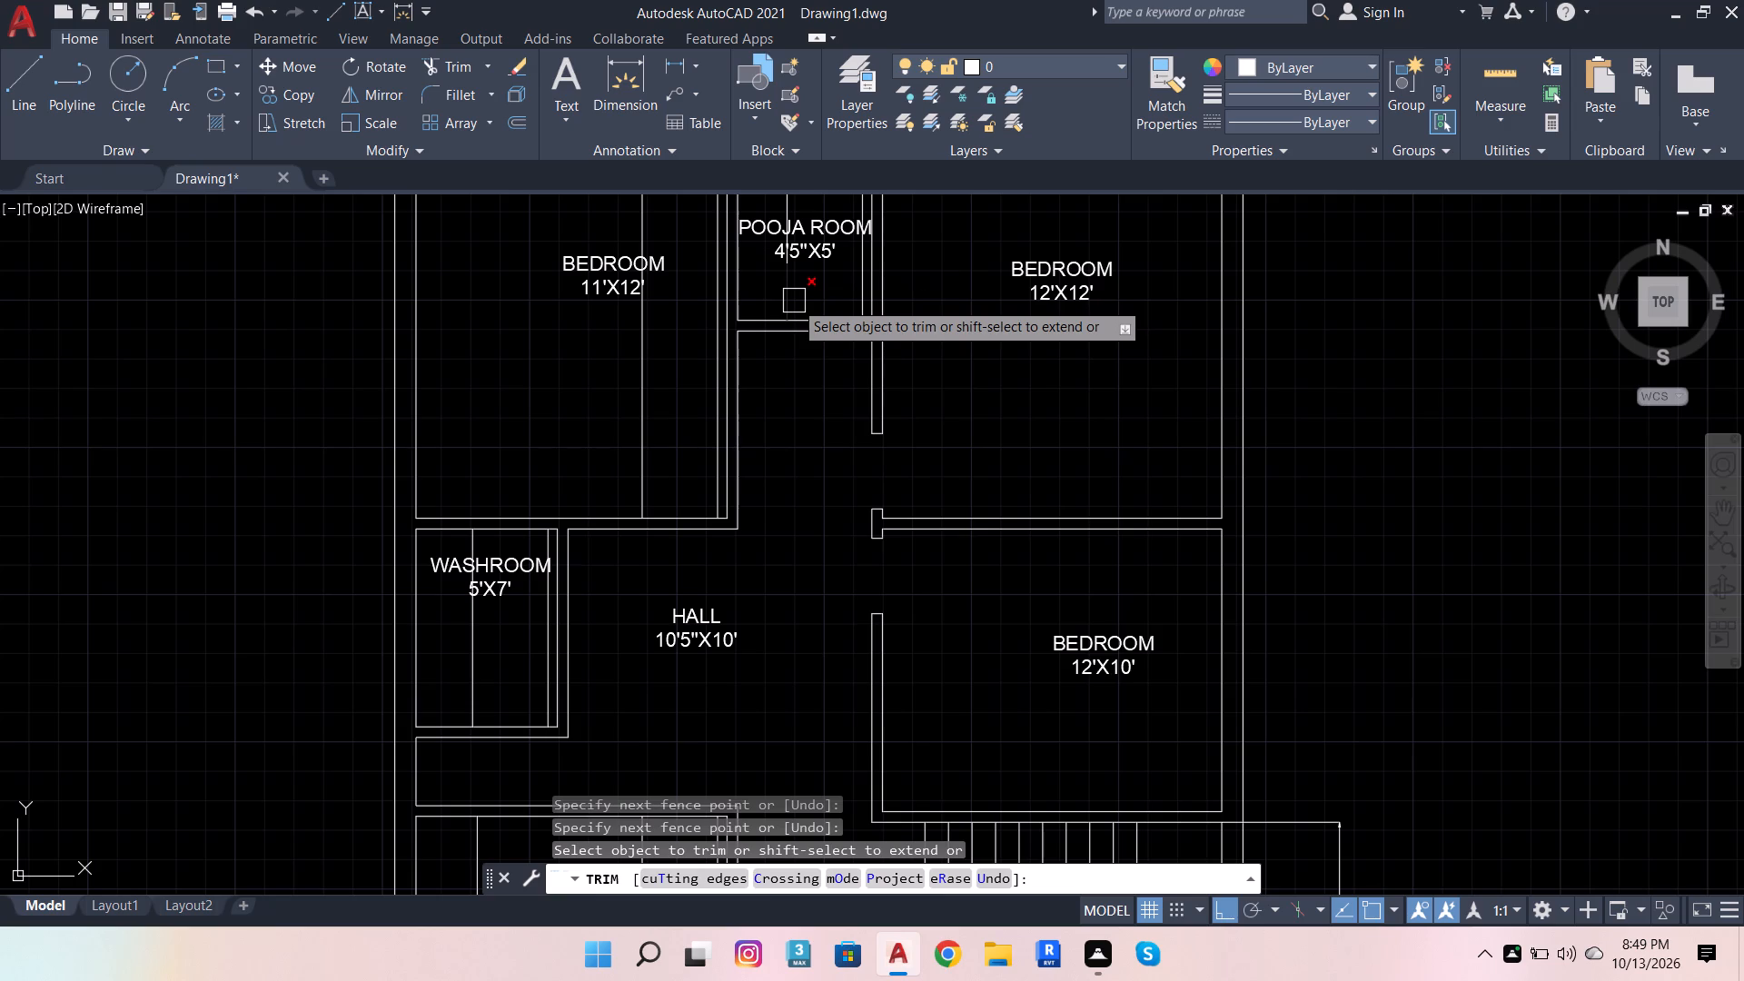
Cut the pooja room's door opening in its south wall, extending both offset lines across the wall and trimming between them.
shift+click(796, 307)
shift+click(851, 294)
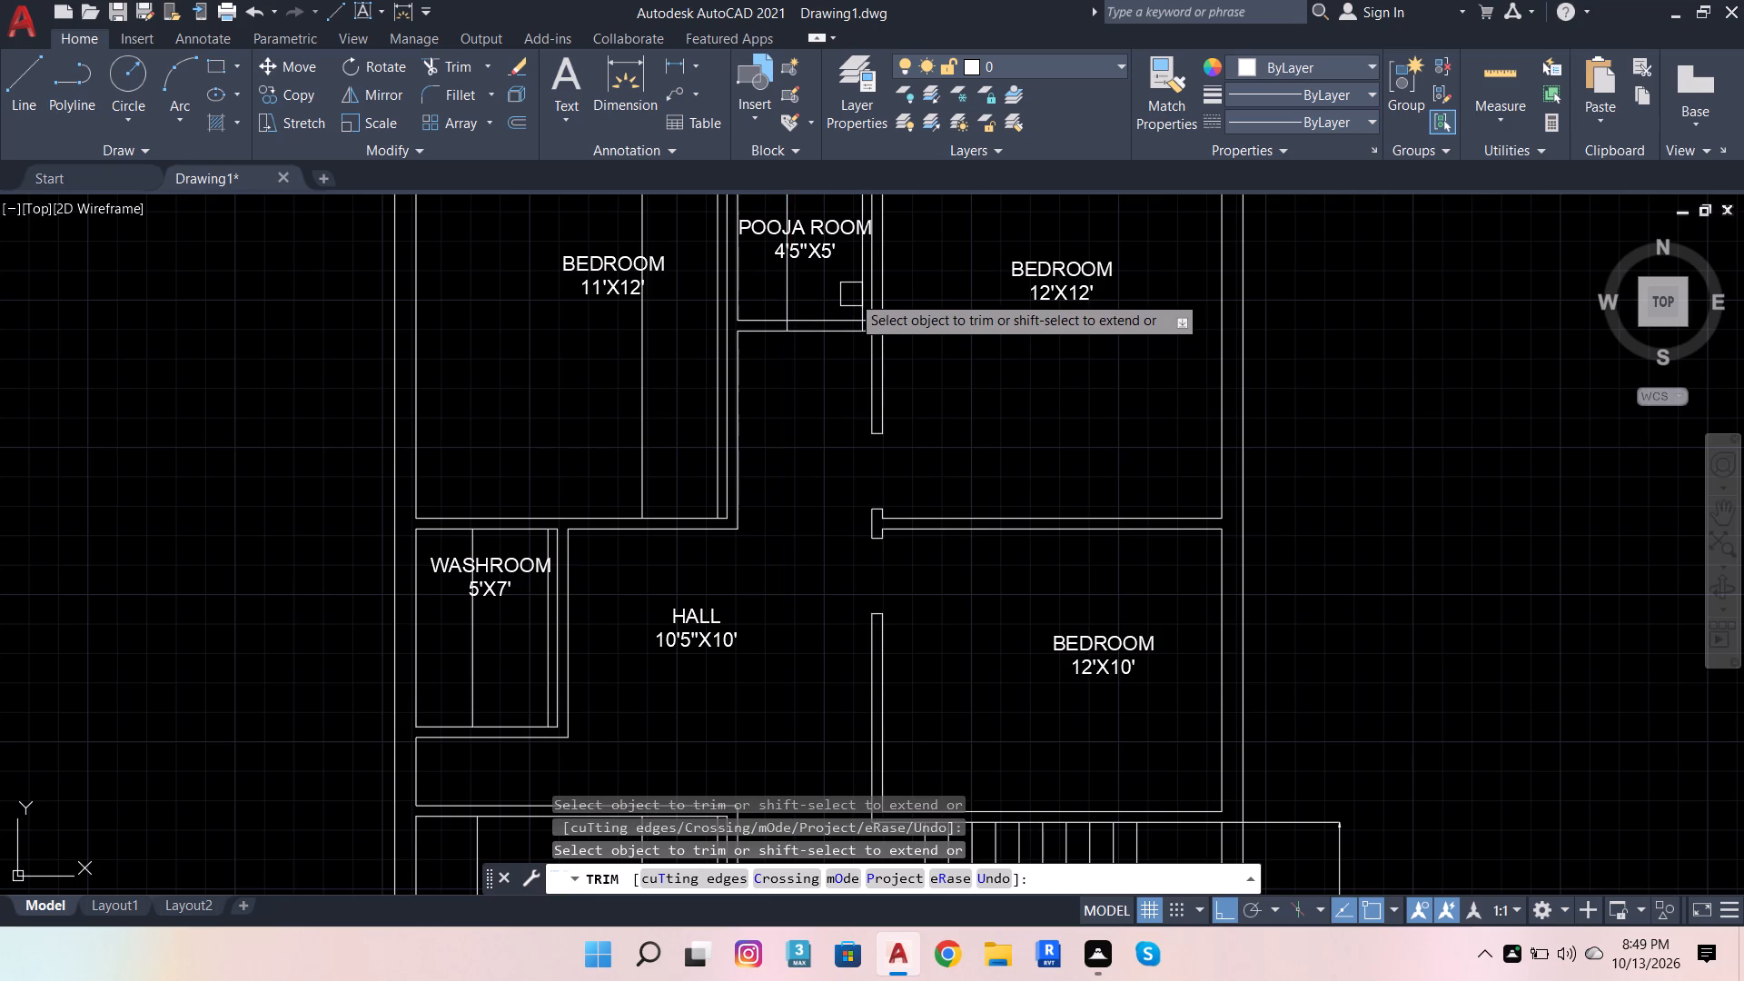
click(852, 292)
click(793, 292)
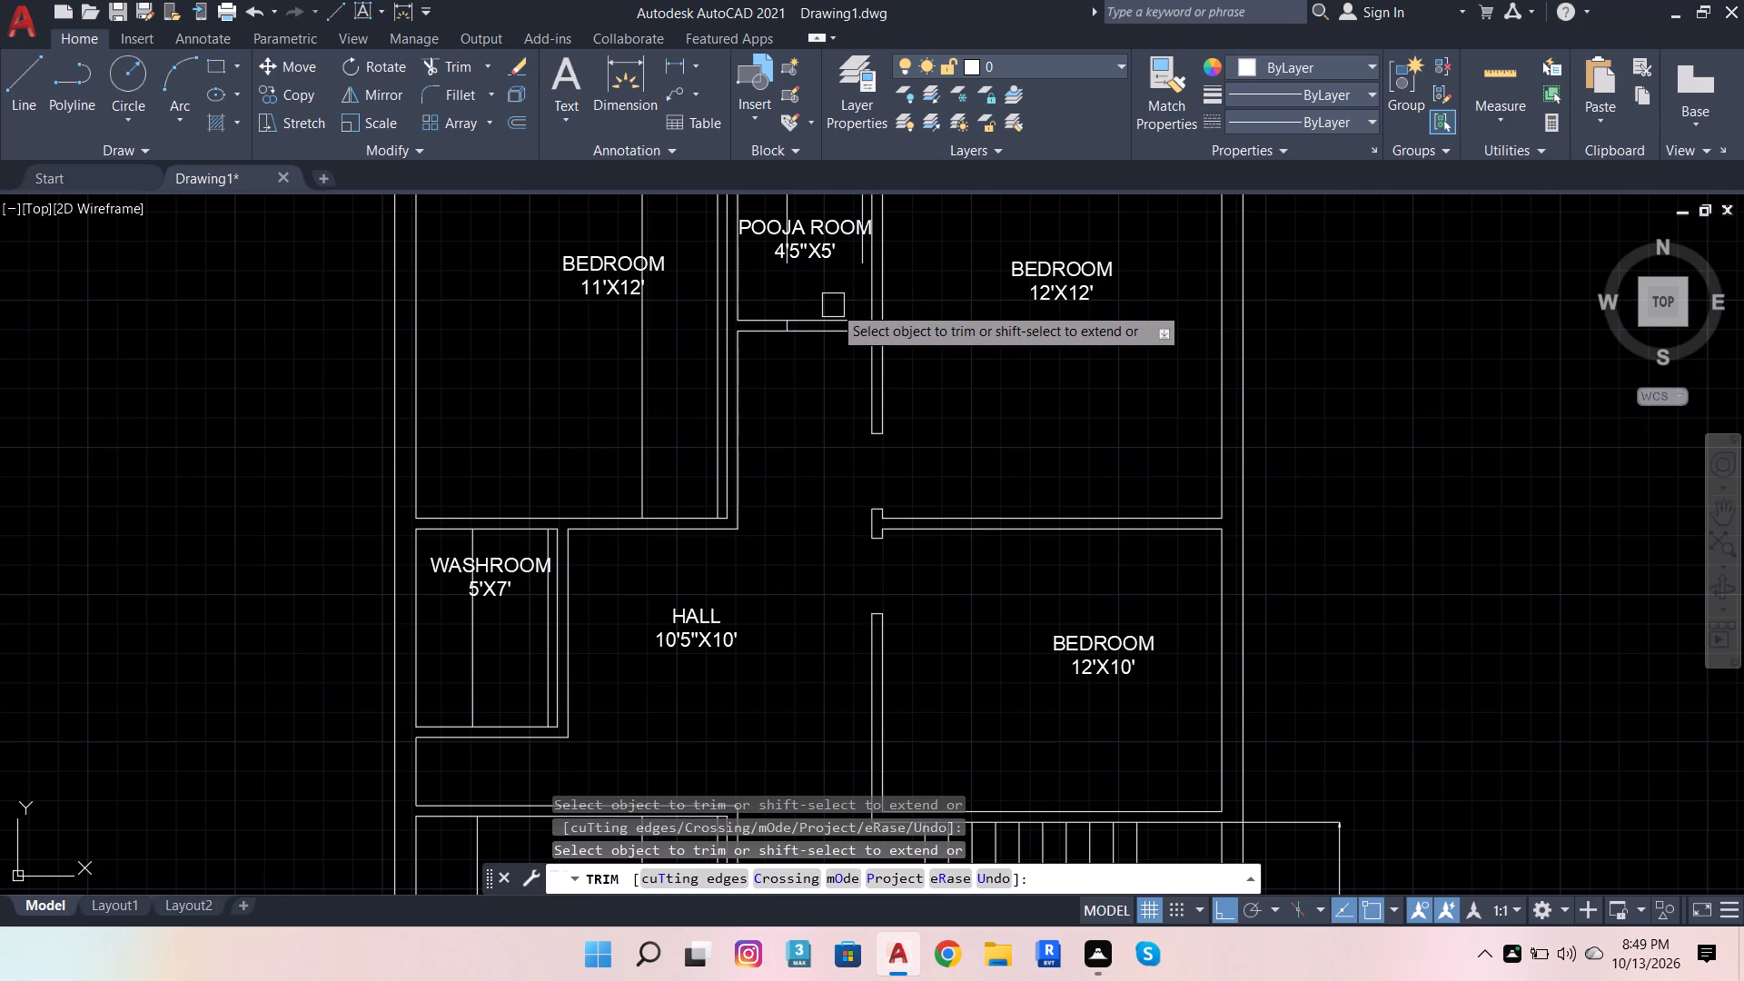
click(833, 305)
click(817, 384)
Remove the leftover pieces of the two vertical offset lines around the pooja room label.
scroll(827, 407, down, 1)
scroll(819, 272, up, 3)
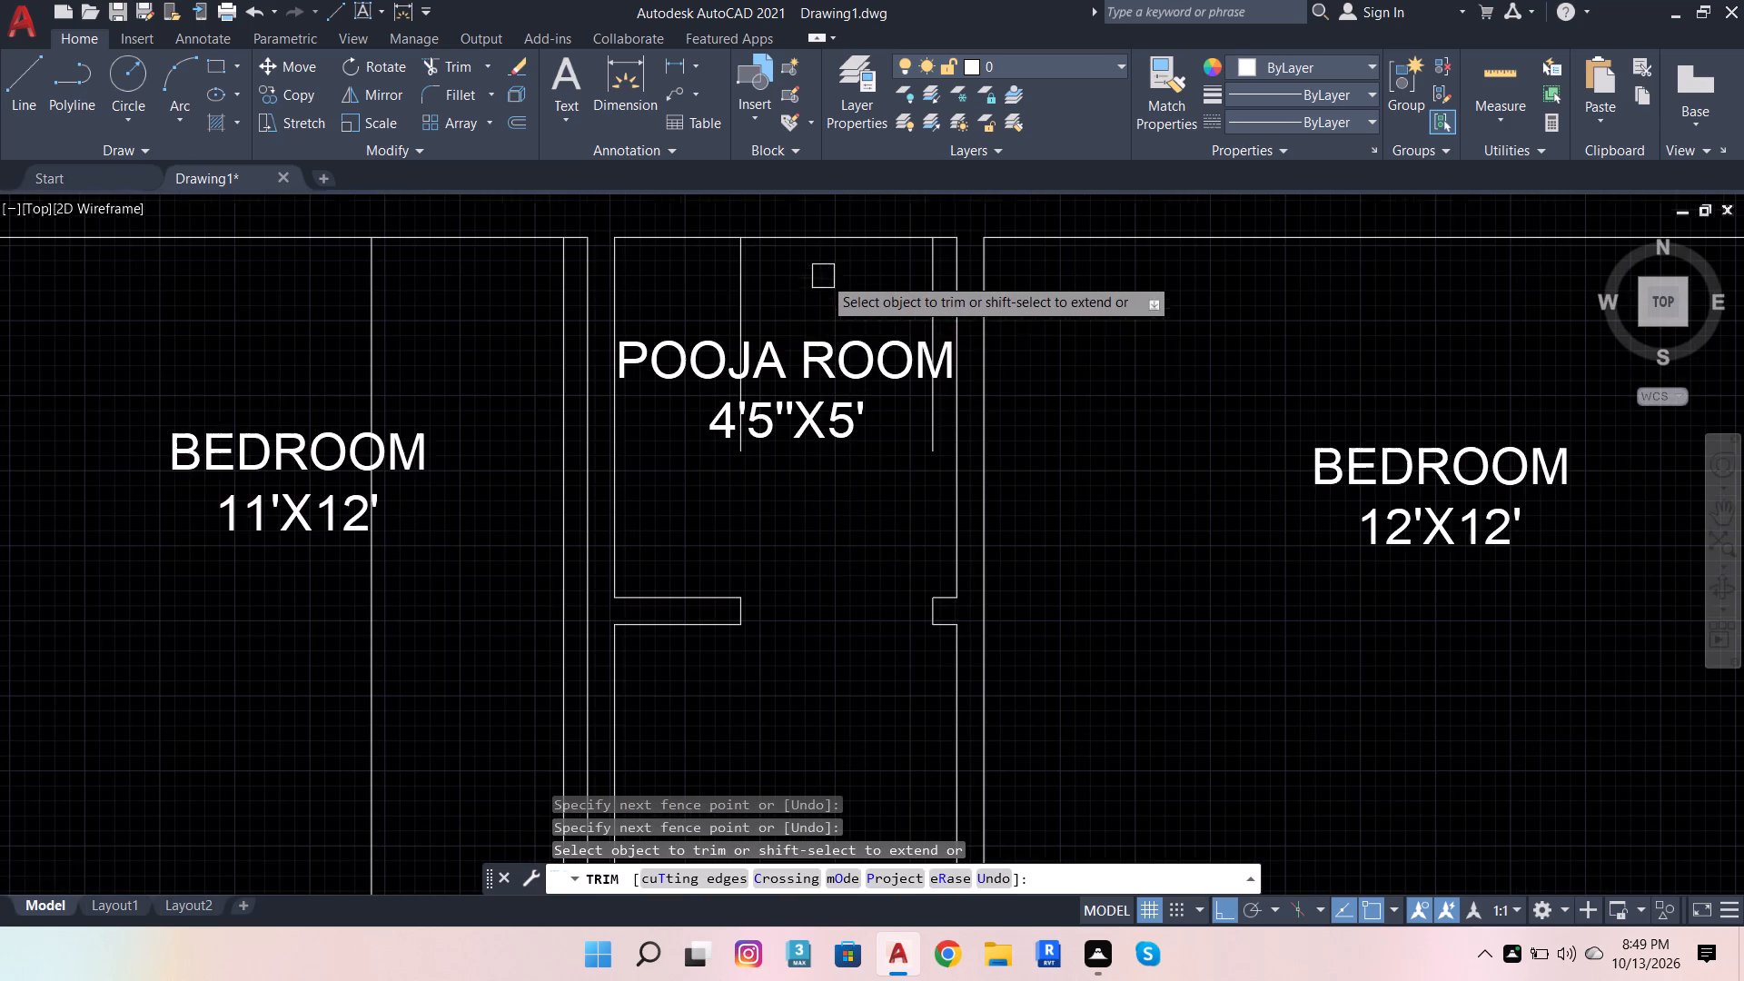
click(740, 305)
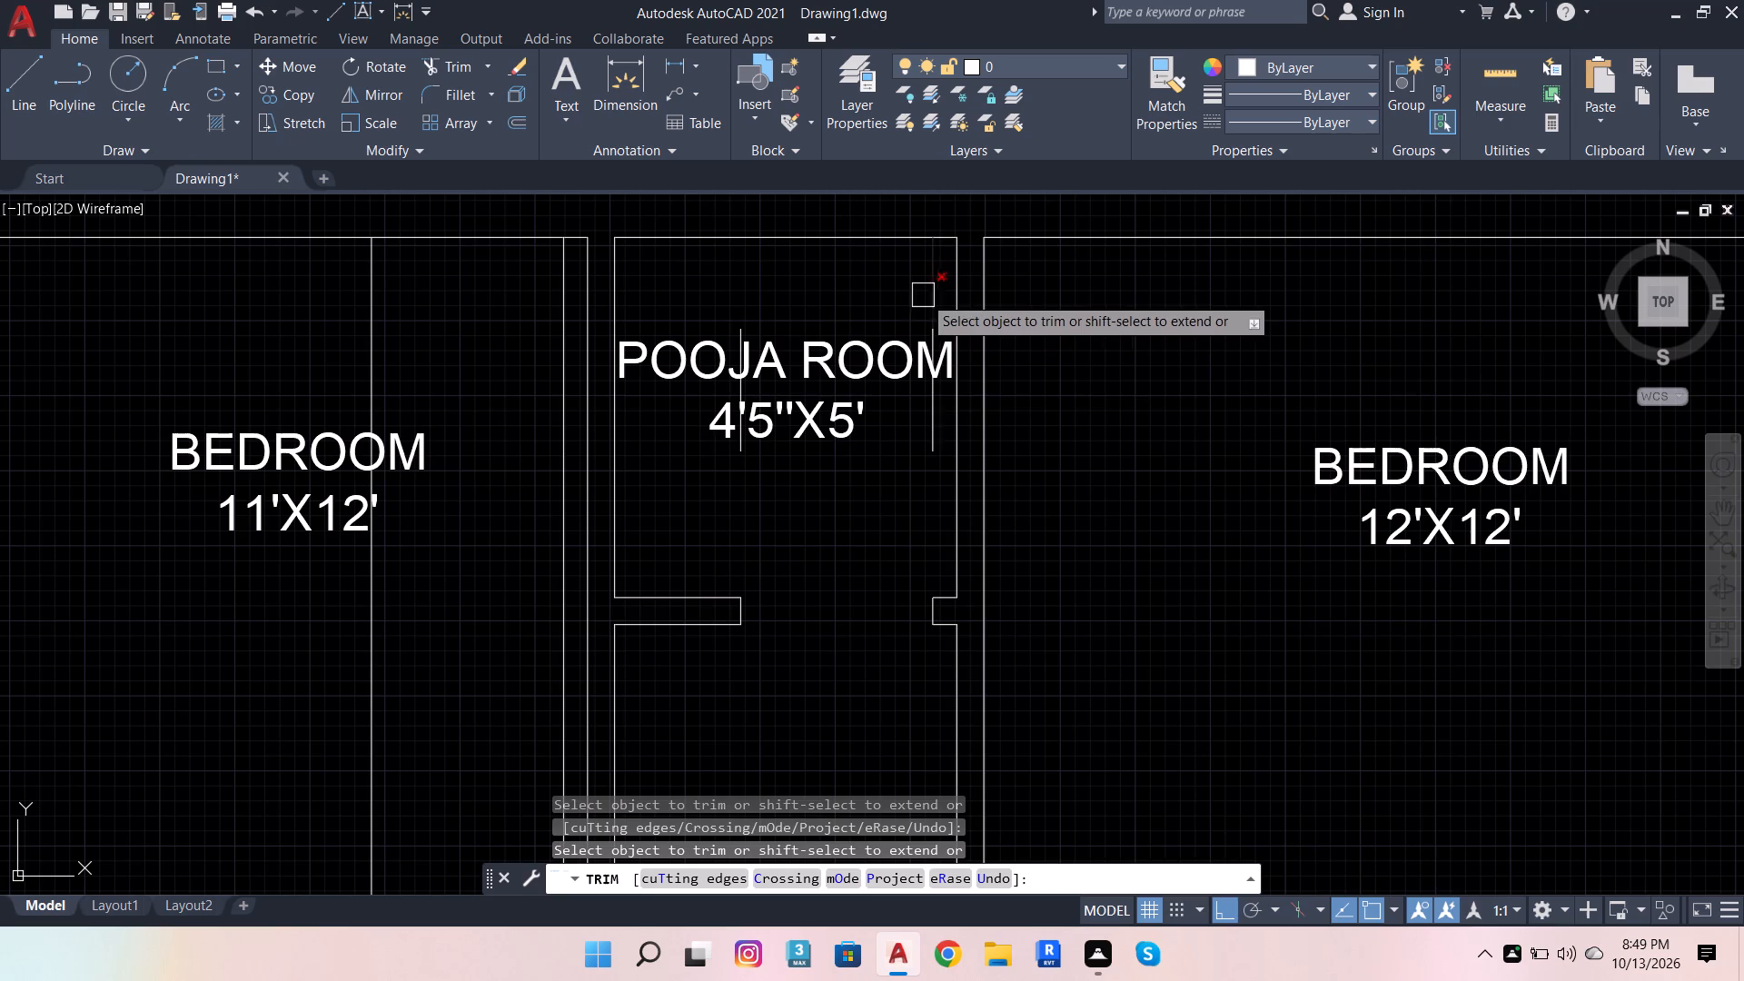
click(926, 294)
scroll(929, 391, up, 1)
click(929, 391)
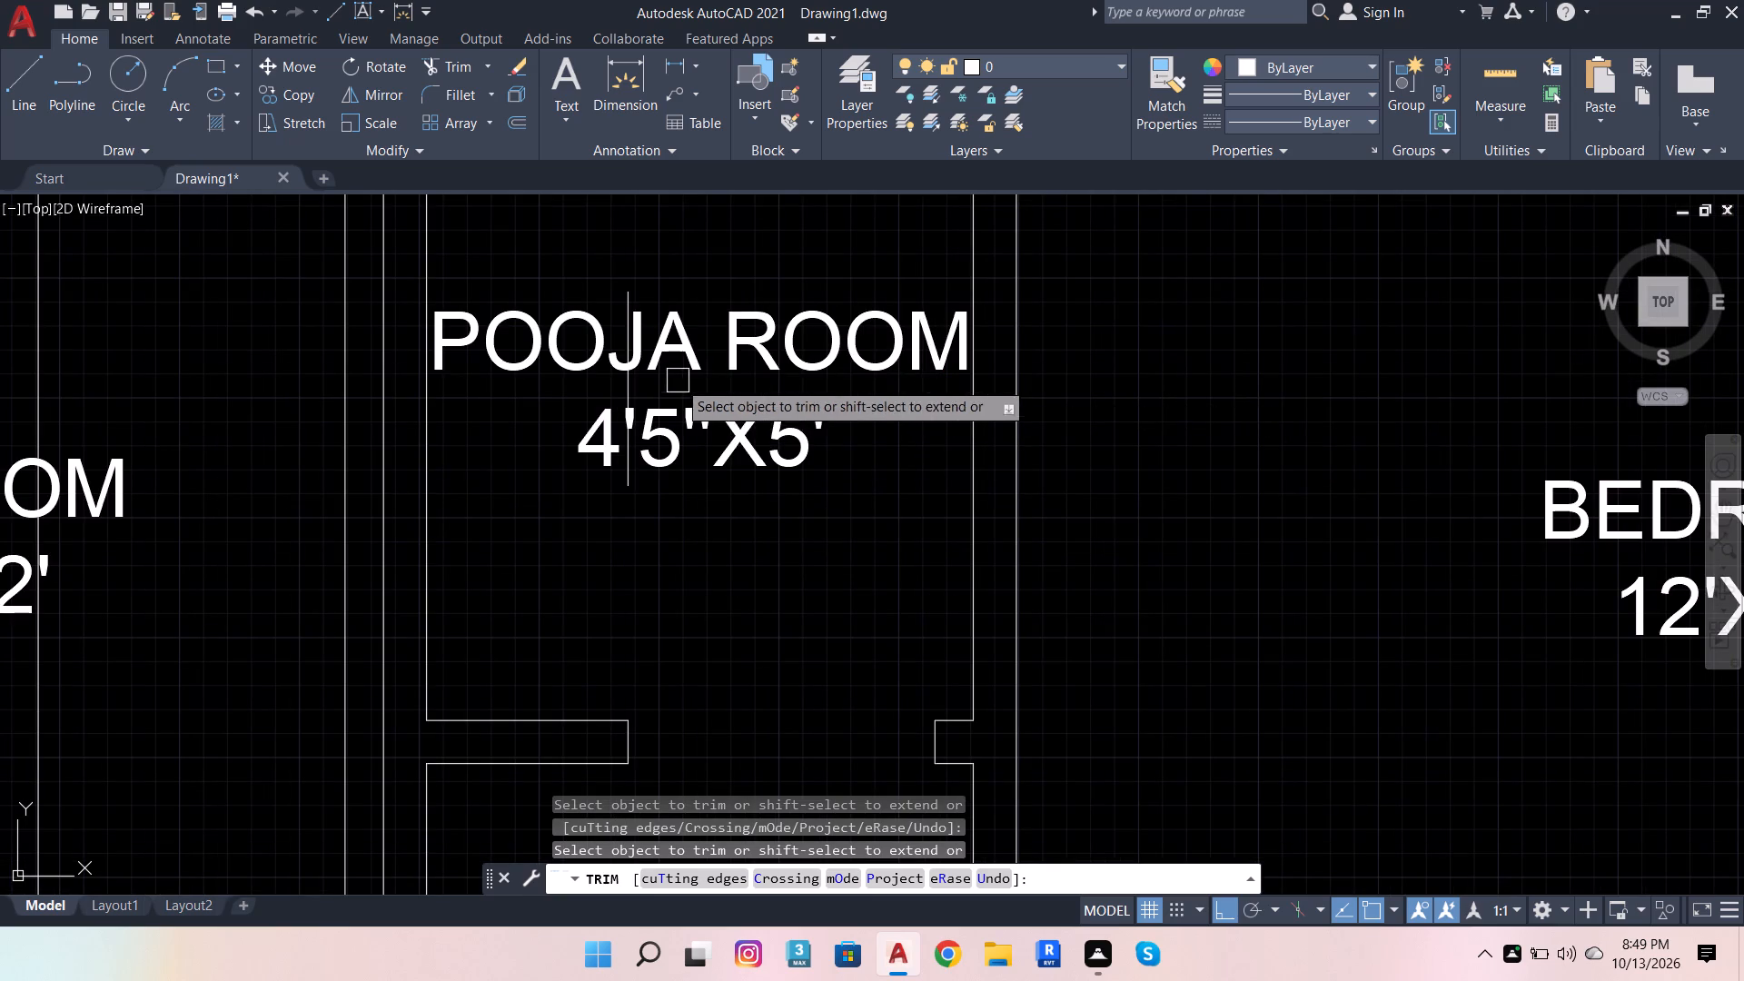
click(637, 389)
Cut the 11'X12' bedroom's door opening in its south wall, extending both offset lines across the wall and trimming between them.
scroll(838, 389, down, 3)
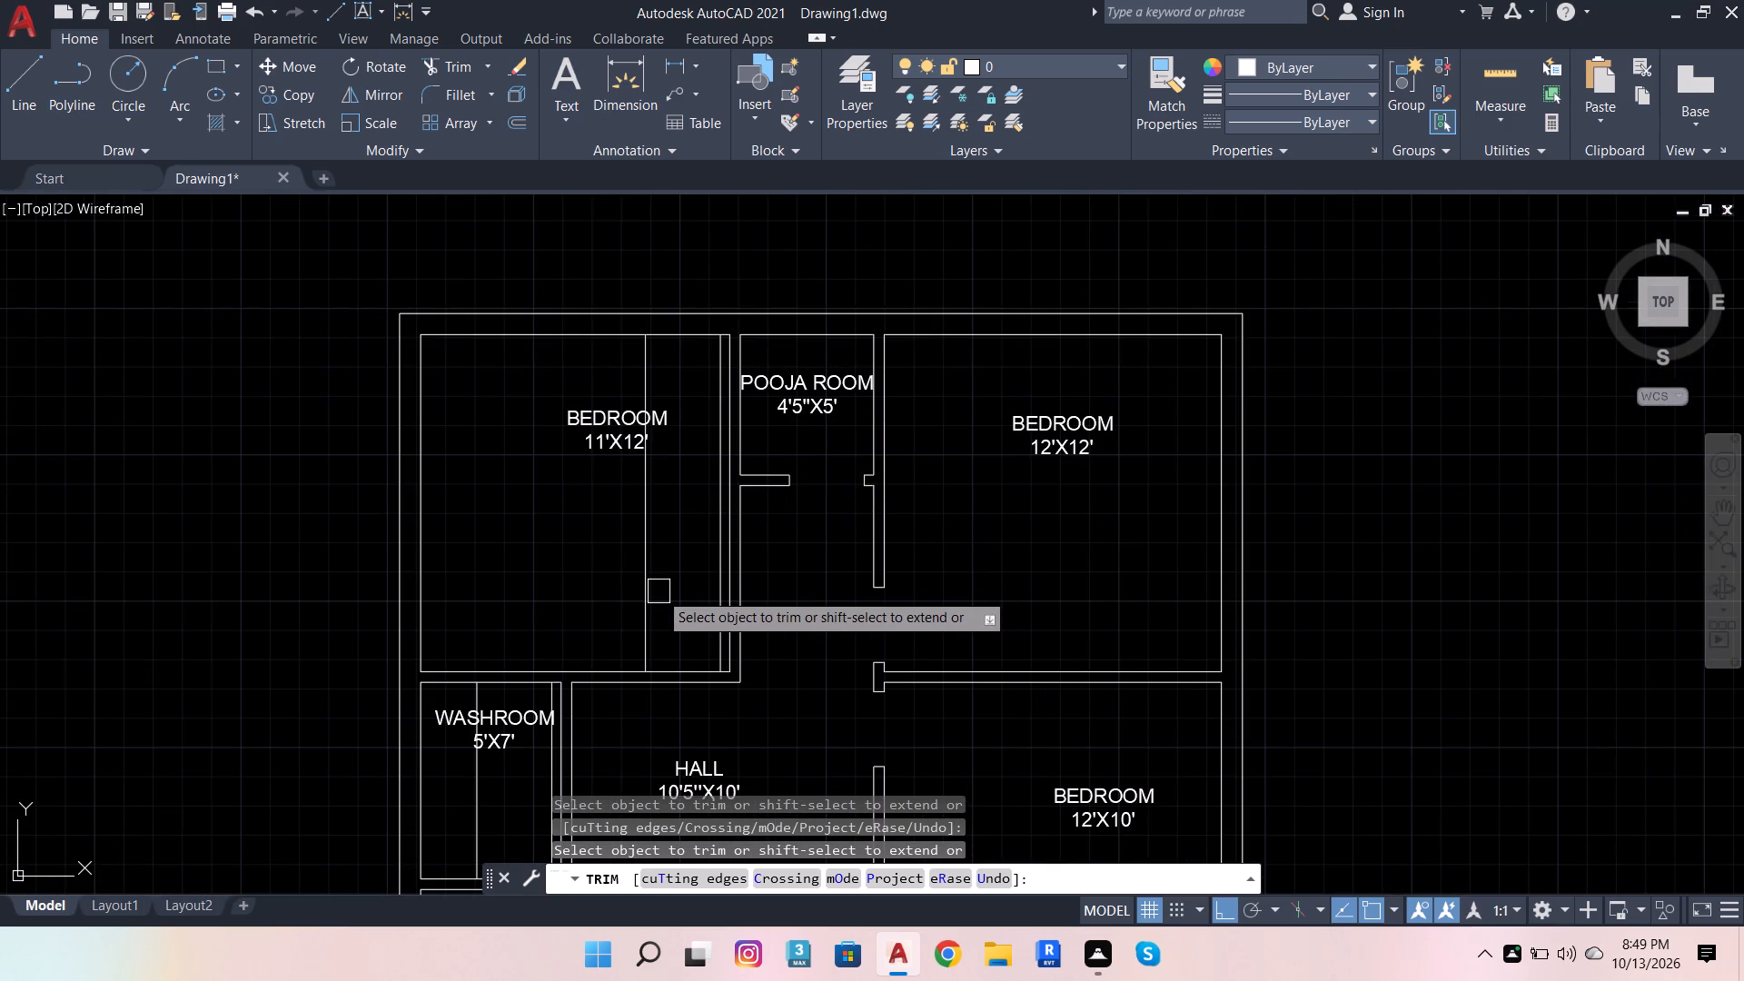
shift+click(654, 609)
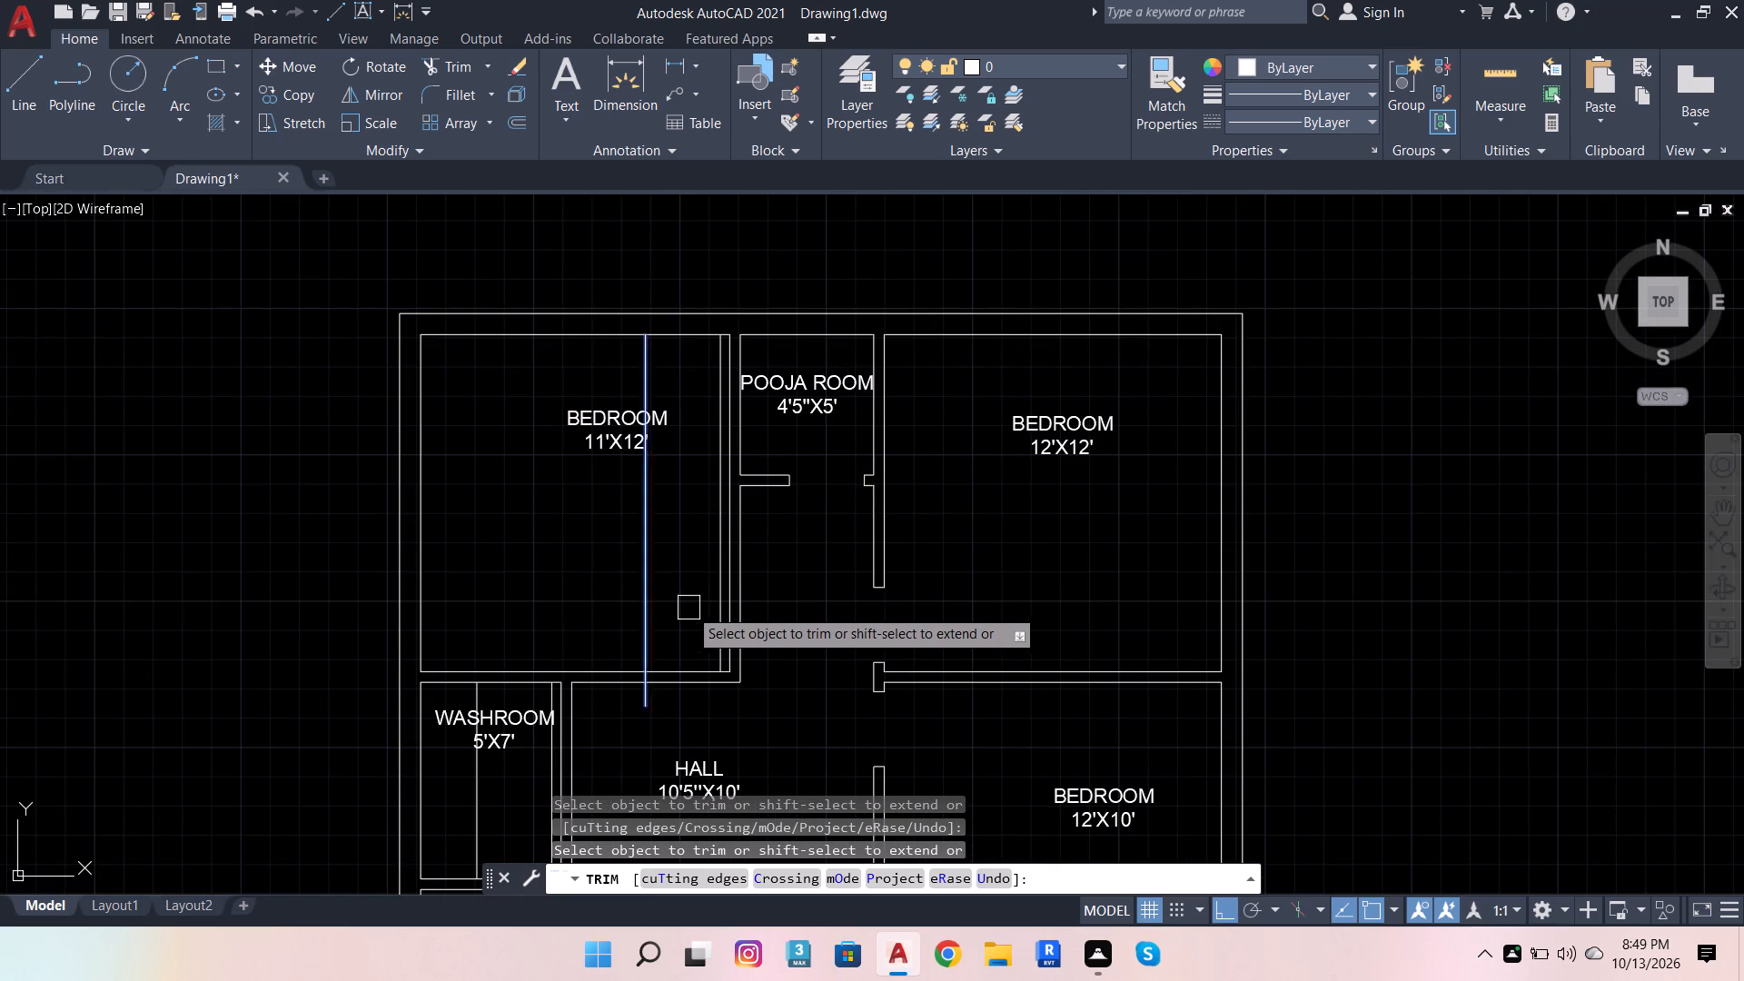
shift+click(711, 627)
click(711, 627)
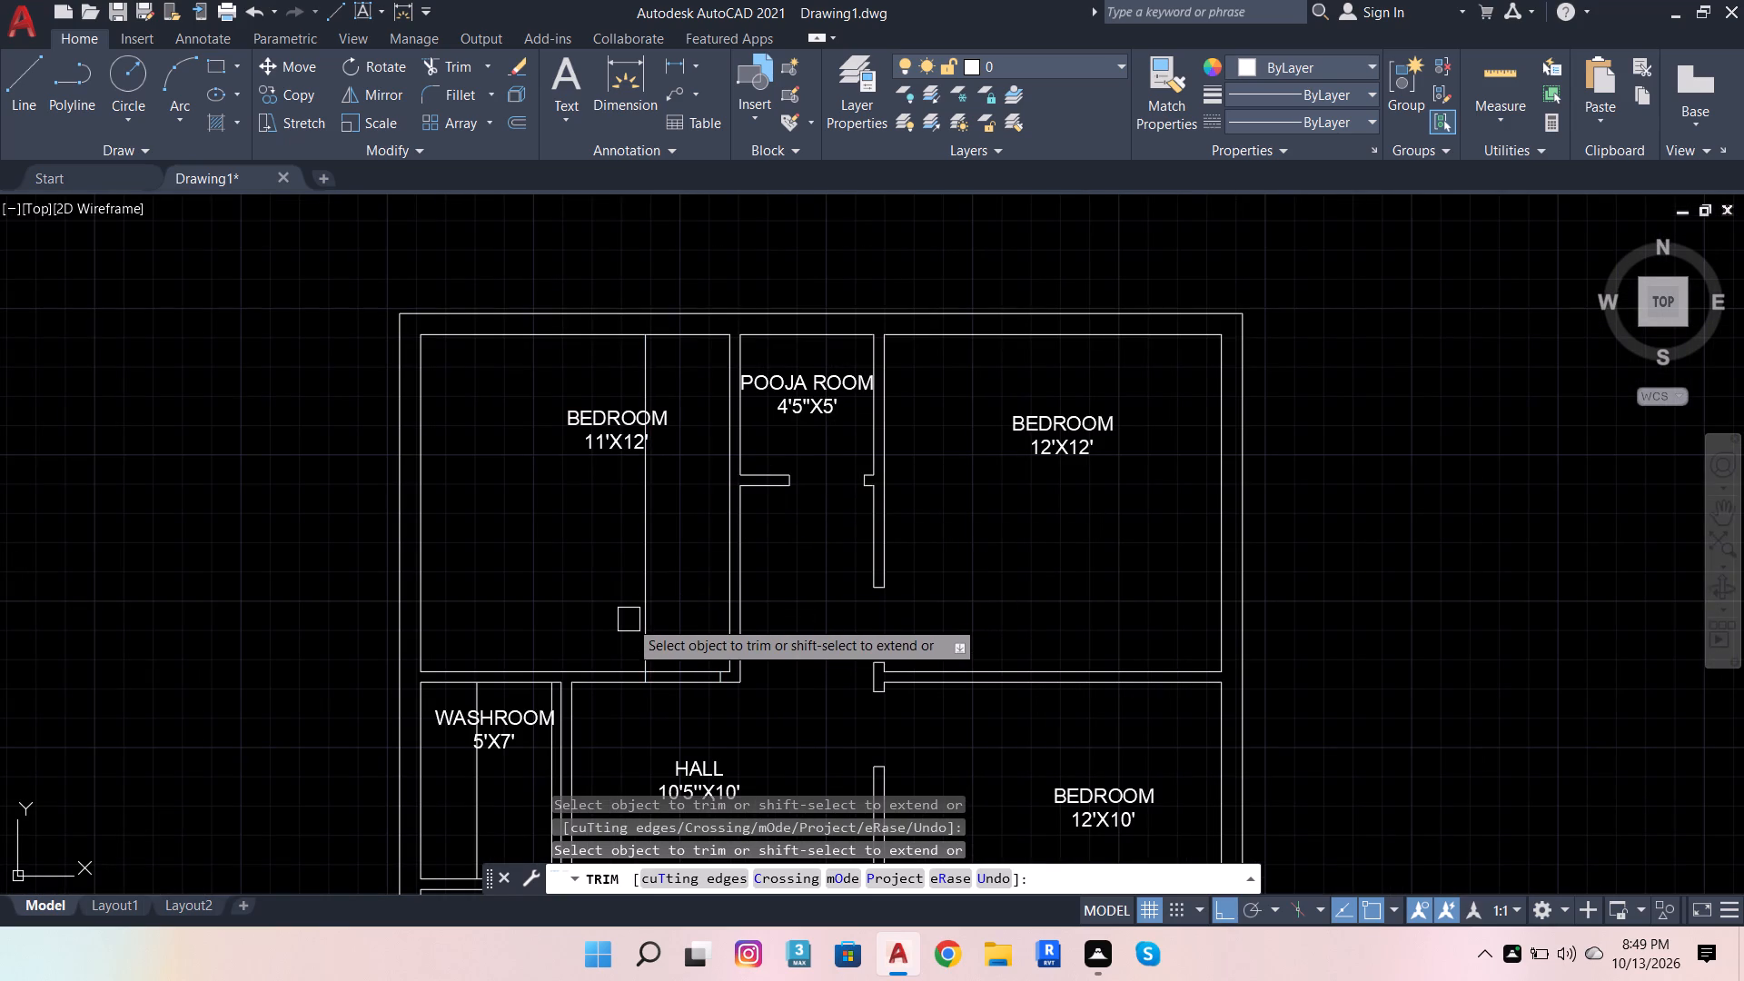
click(649, 611)
click(688, 633)
click(689, 722)
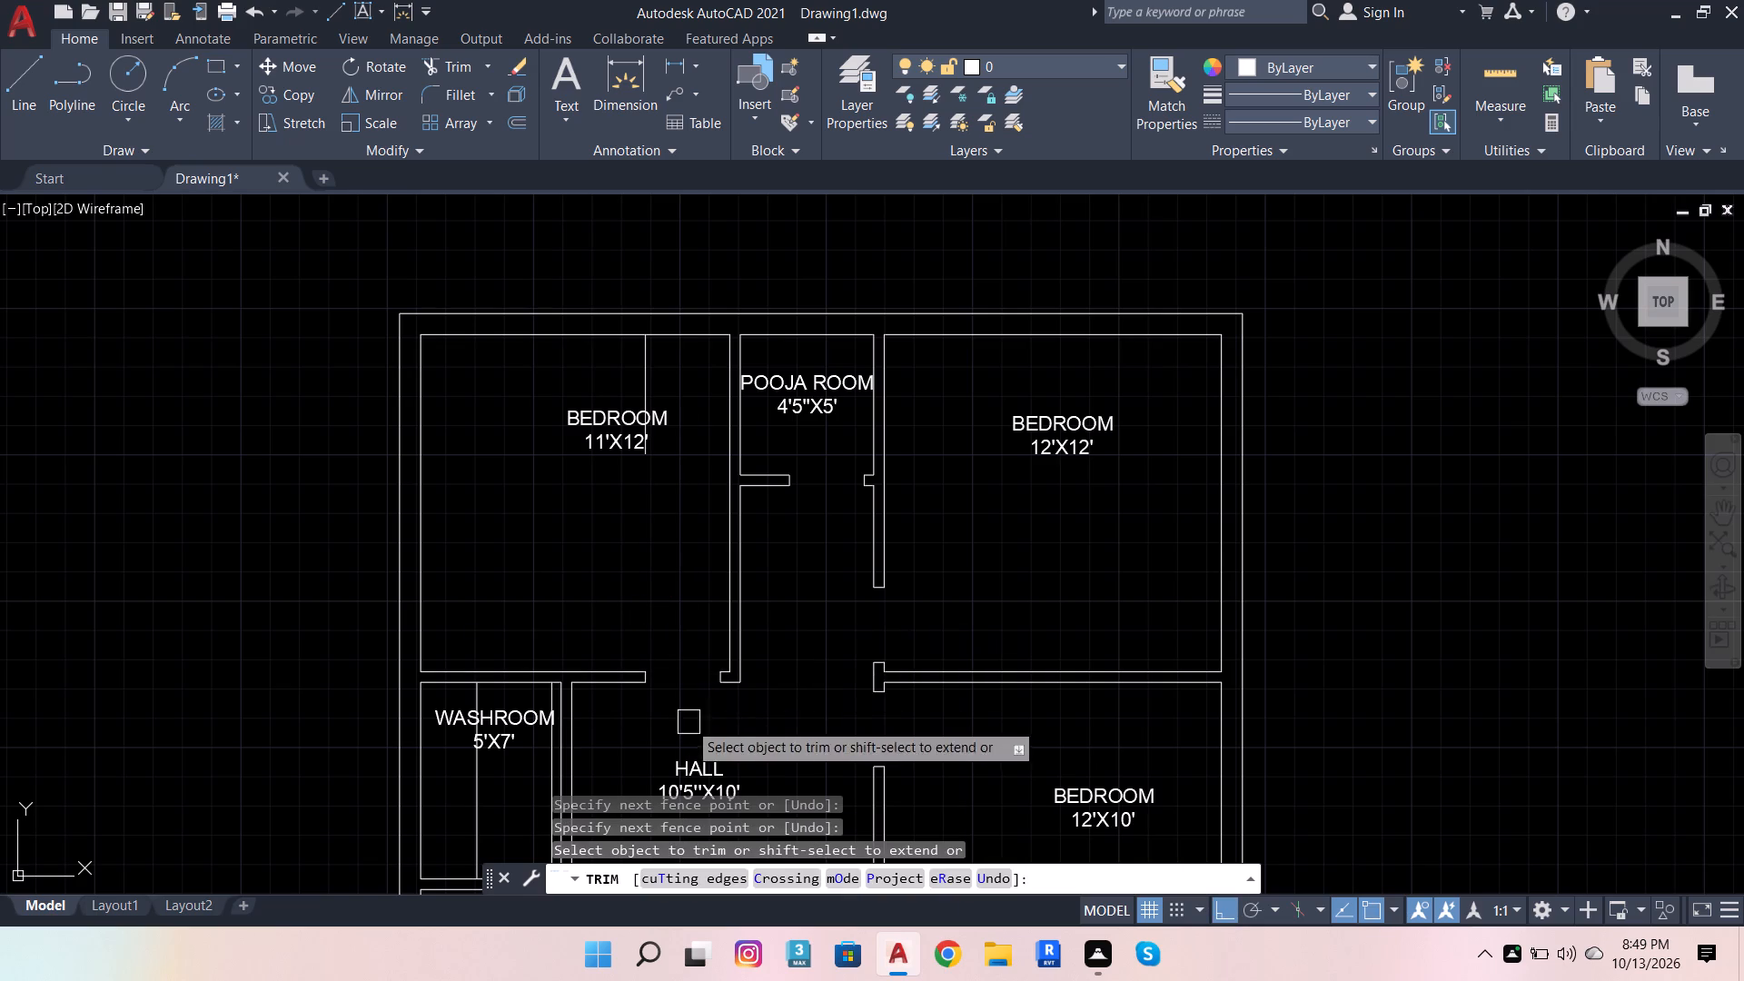
Remove the leftover pieces of the vertical offset line crossing the 11'X12' bedroom label.
scroll(664, 323, up, 2)
scroll(617, 574, up, 2)
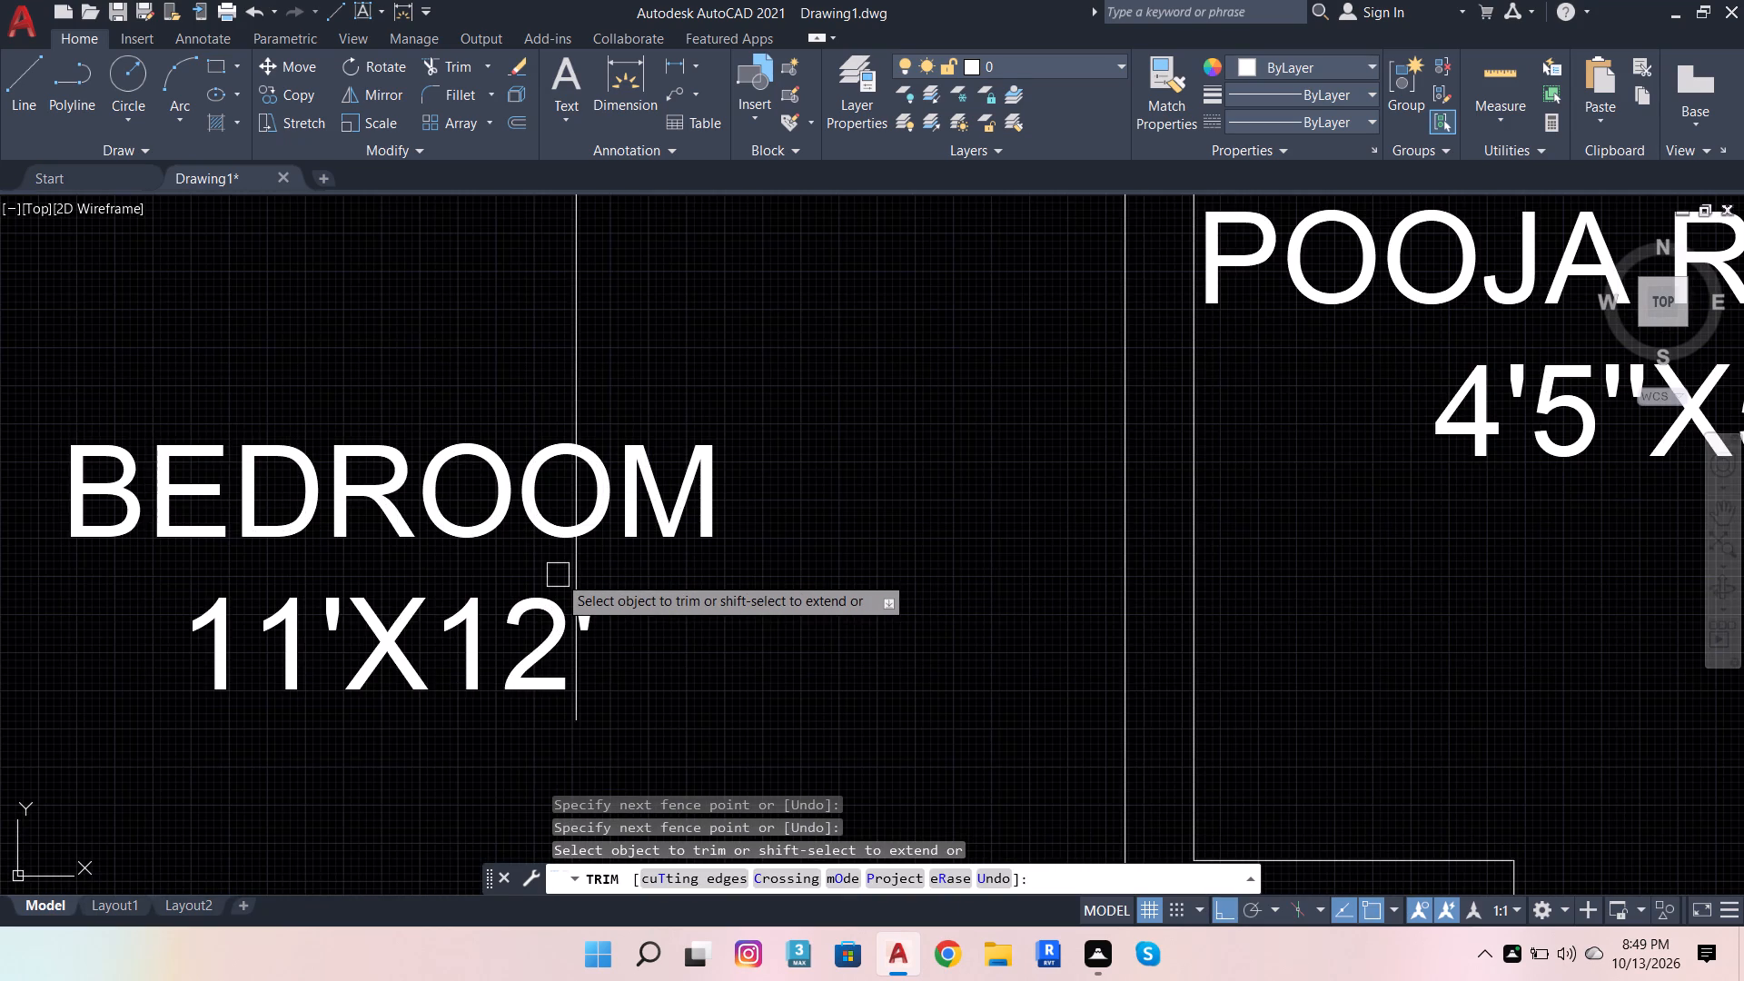
click(578, 581)
scroll(629, 598, down, 3)
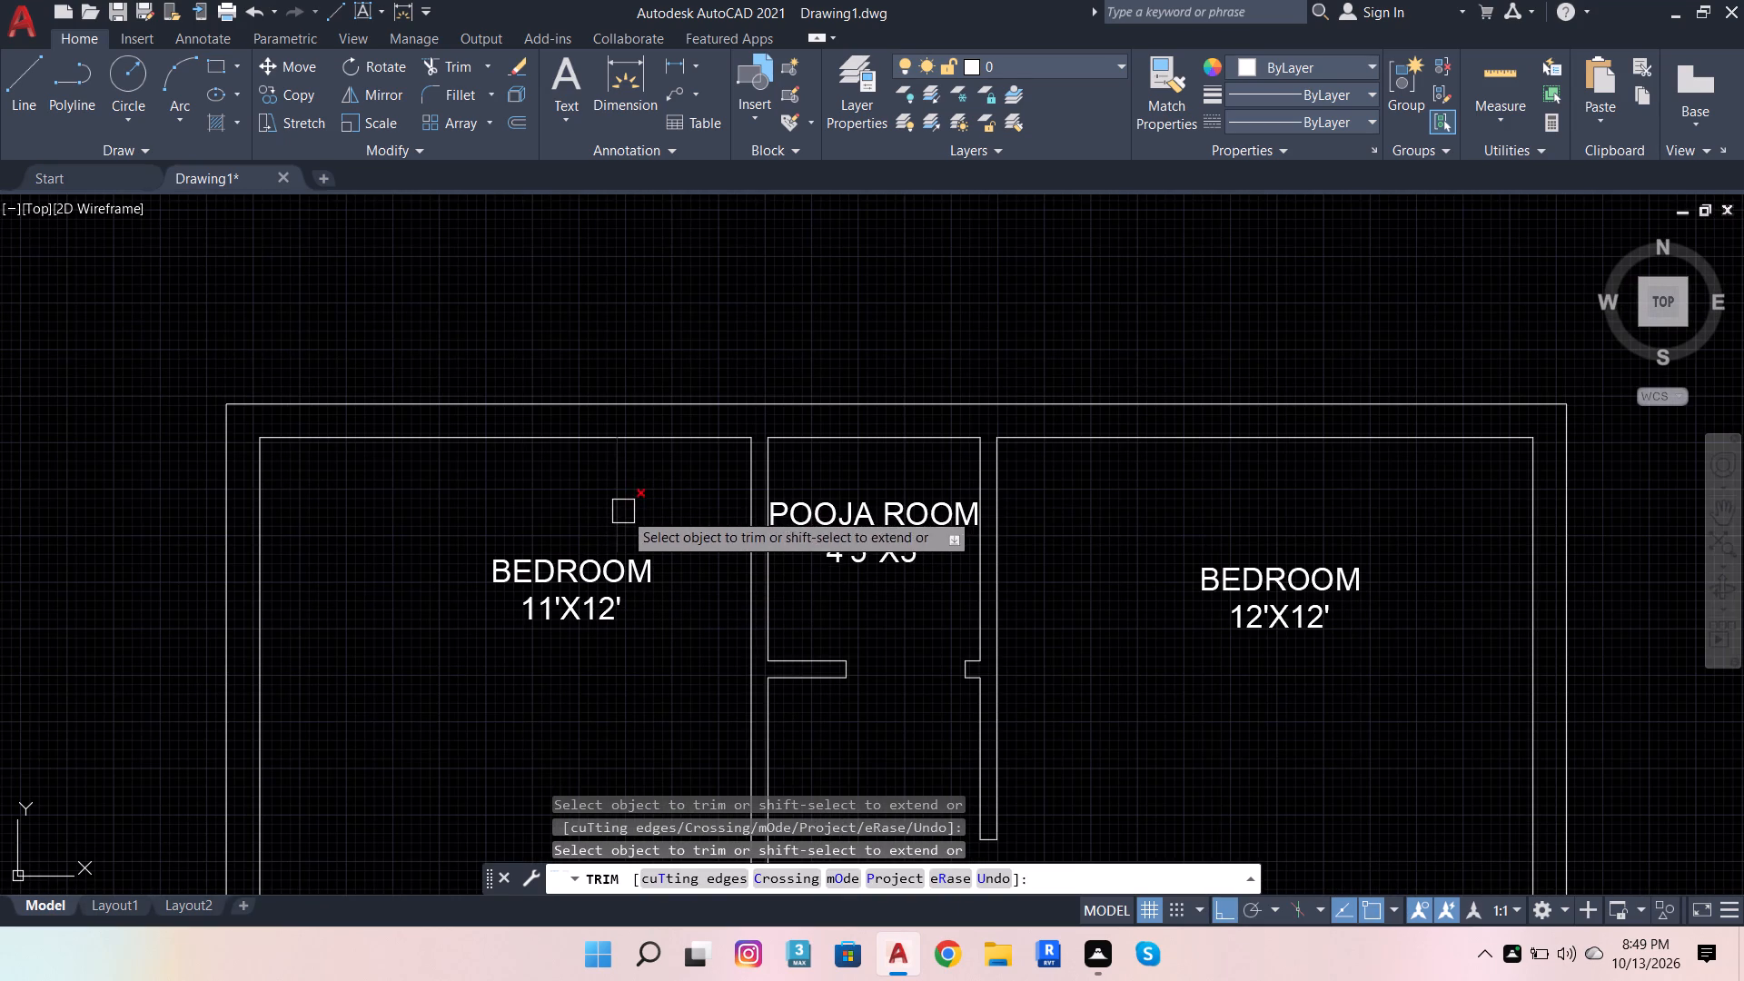
click(623, 511)
Cut the washroom's door opening in its south wall, extending both vertical offset lines across the wall and trimming between them.
scroll(800, 490, down, 4)
scroll(746, 599, up, 4)
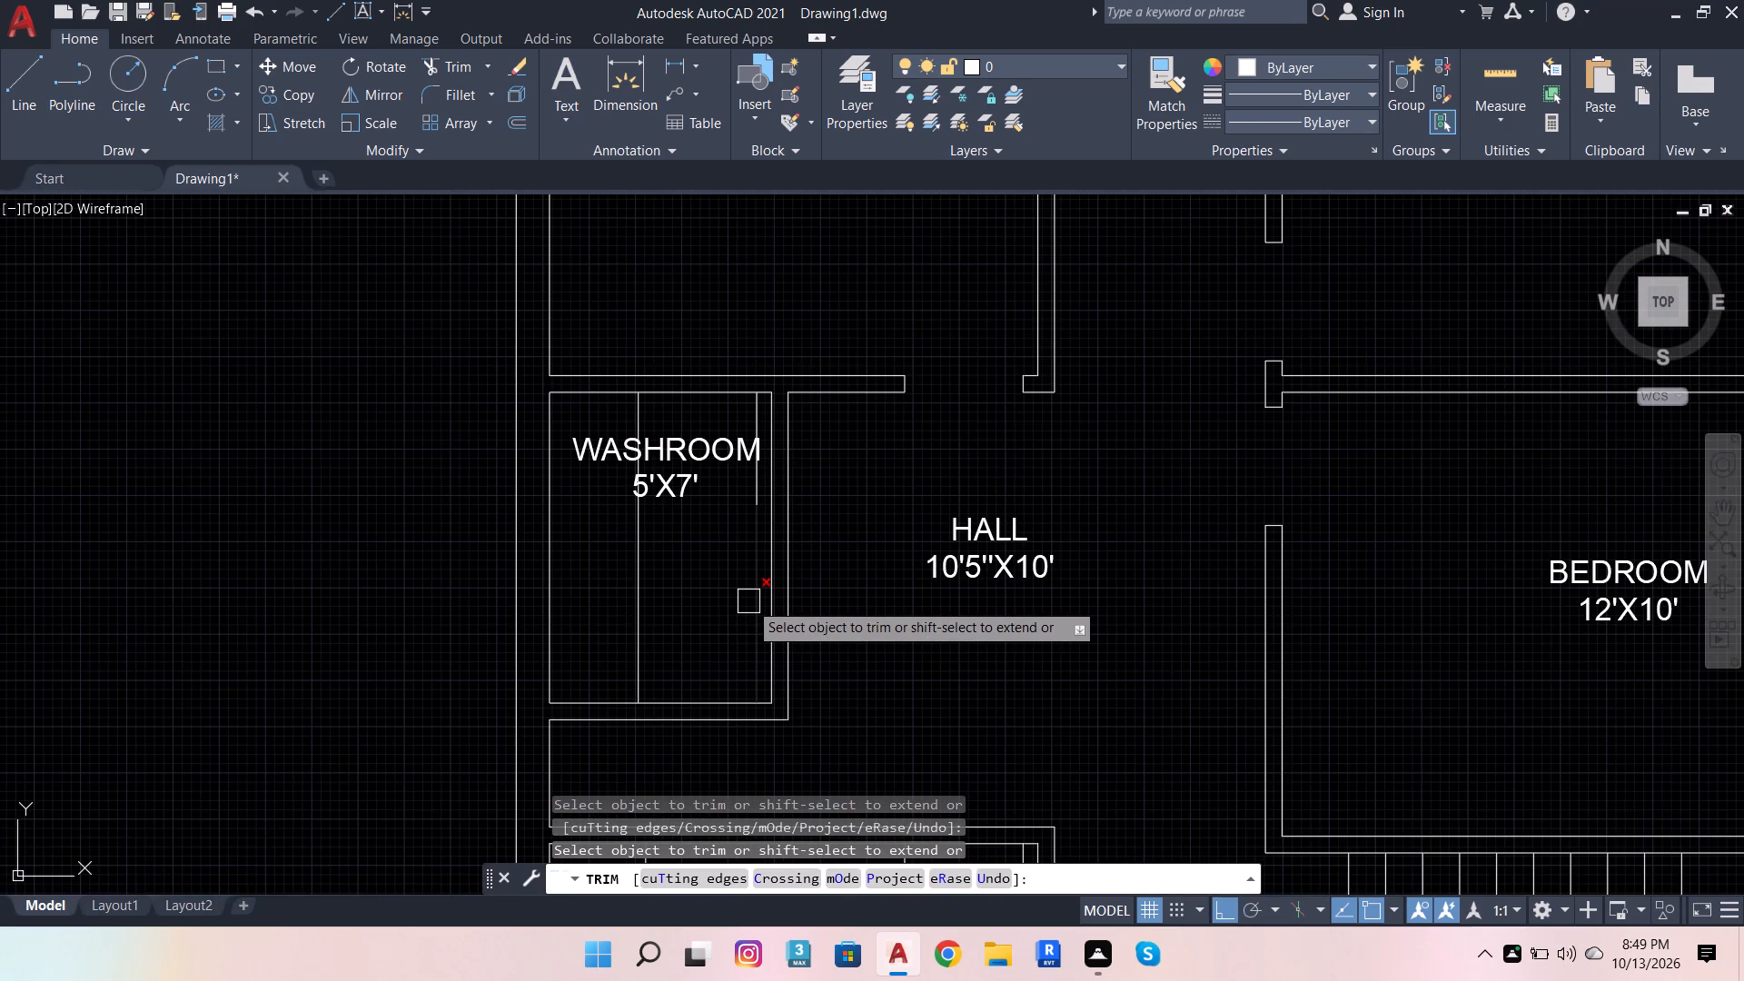
shift+click(748, 601)
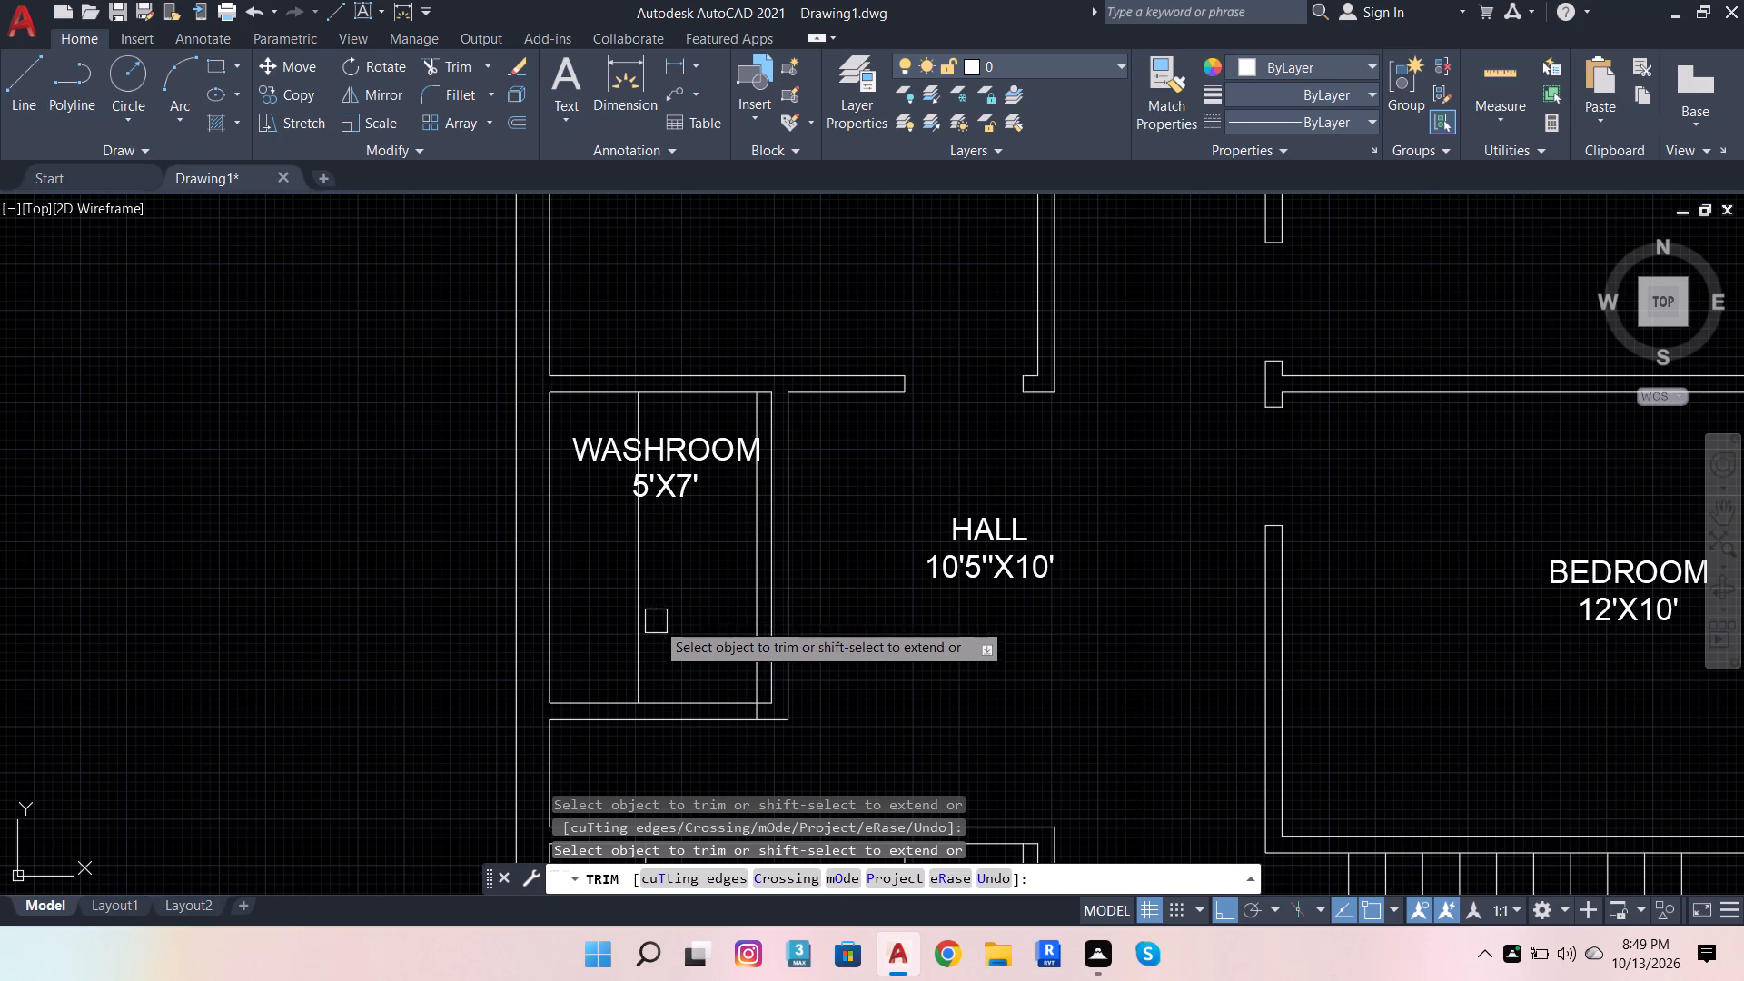
shift+click(647, 638)
click(635, 634)
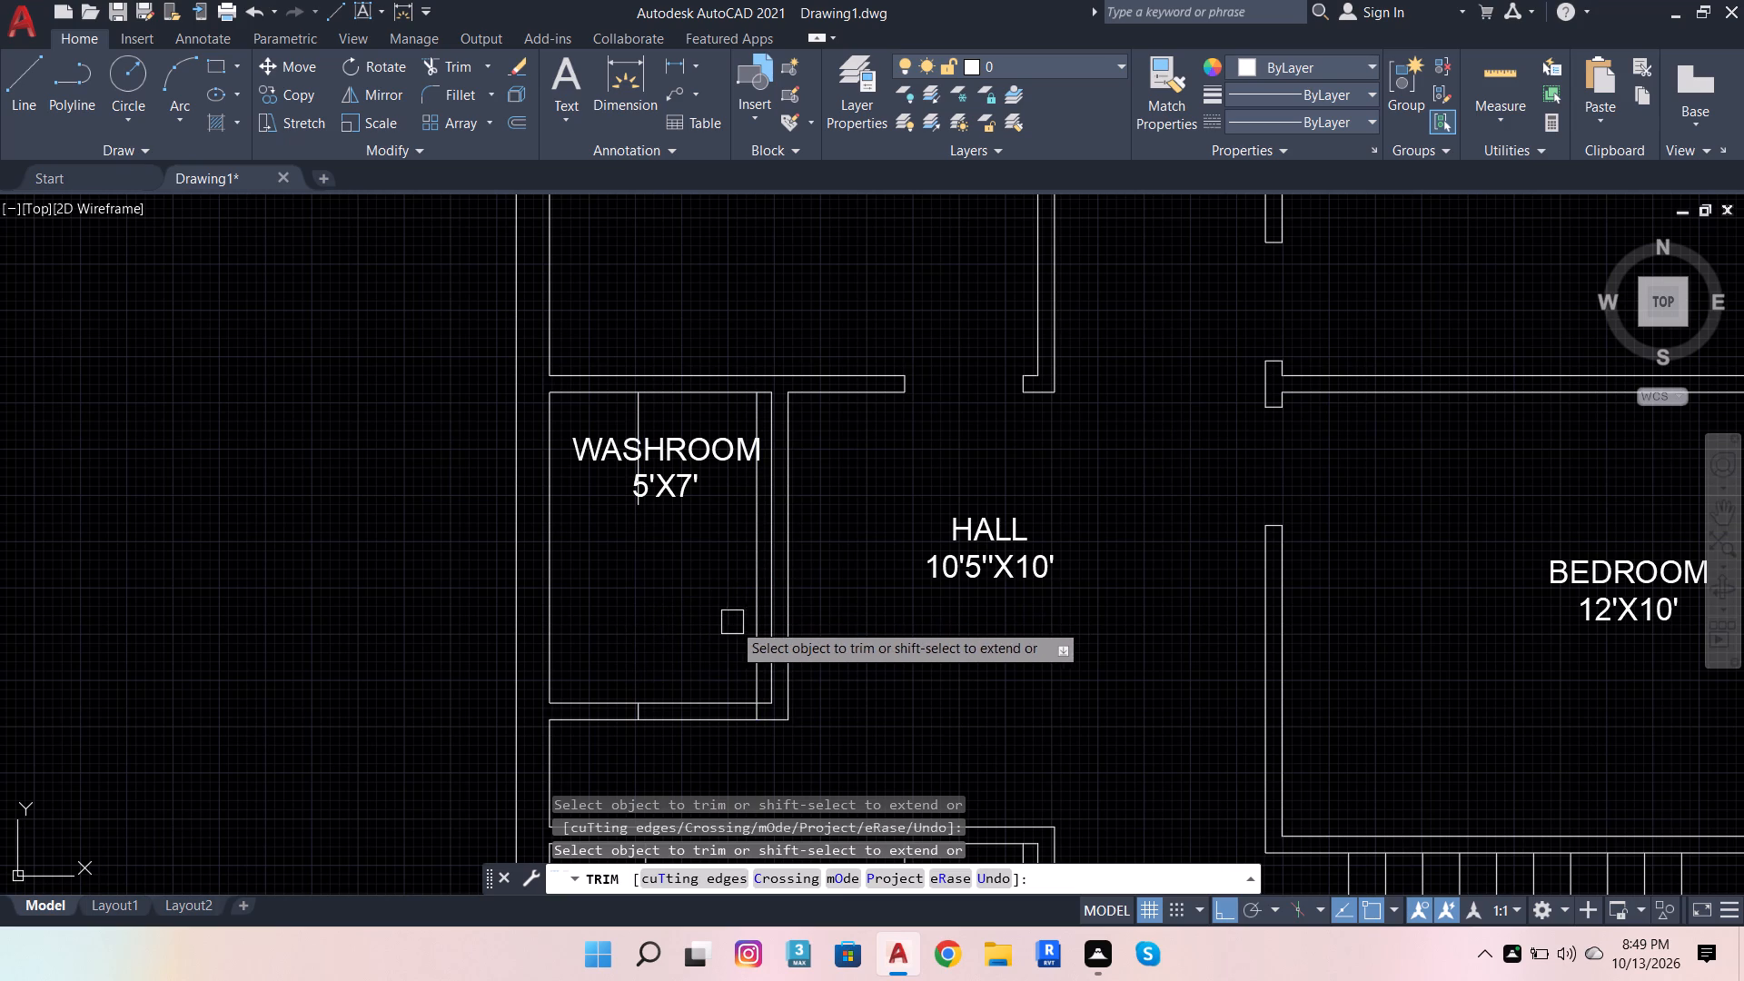
click(750, 625)
click(701, 659)
click(701, 780)
Remove the leftover pieces of the two vertical offset lines around the washroom label.
scroll(773, 469, up, 1)
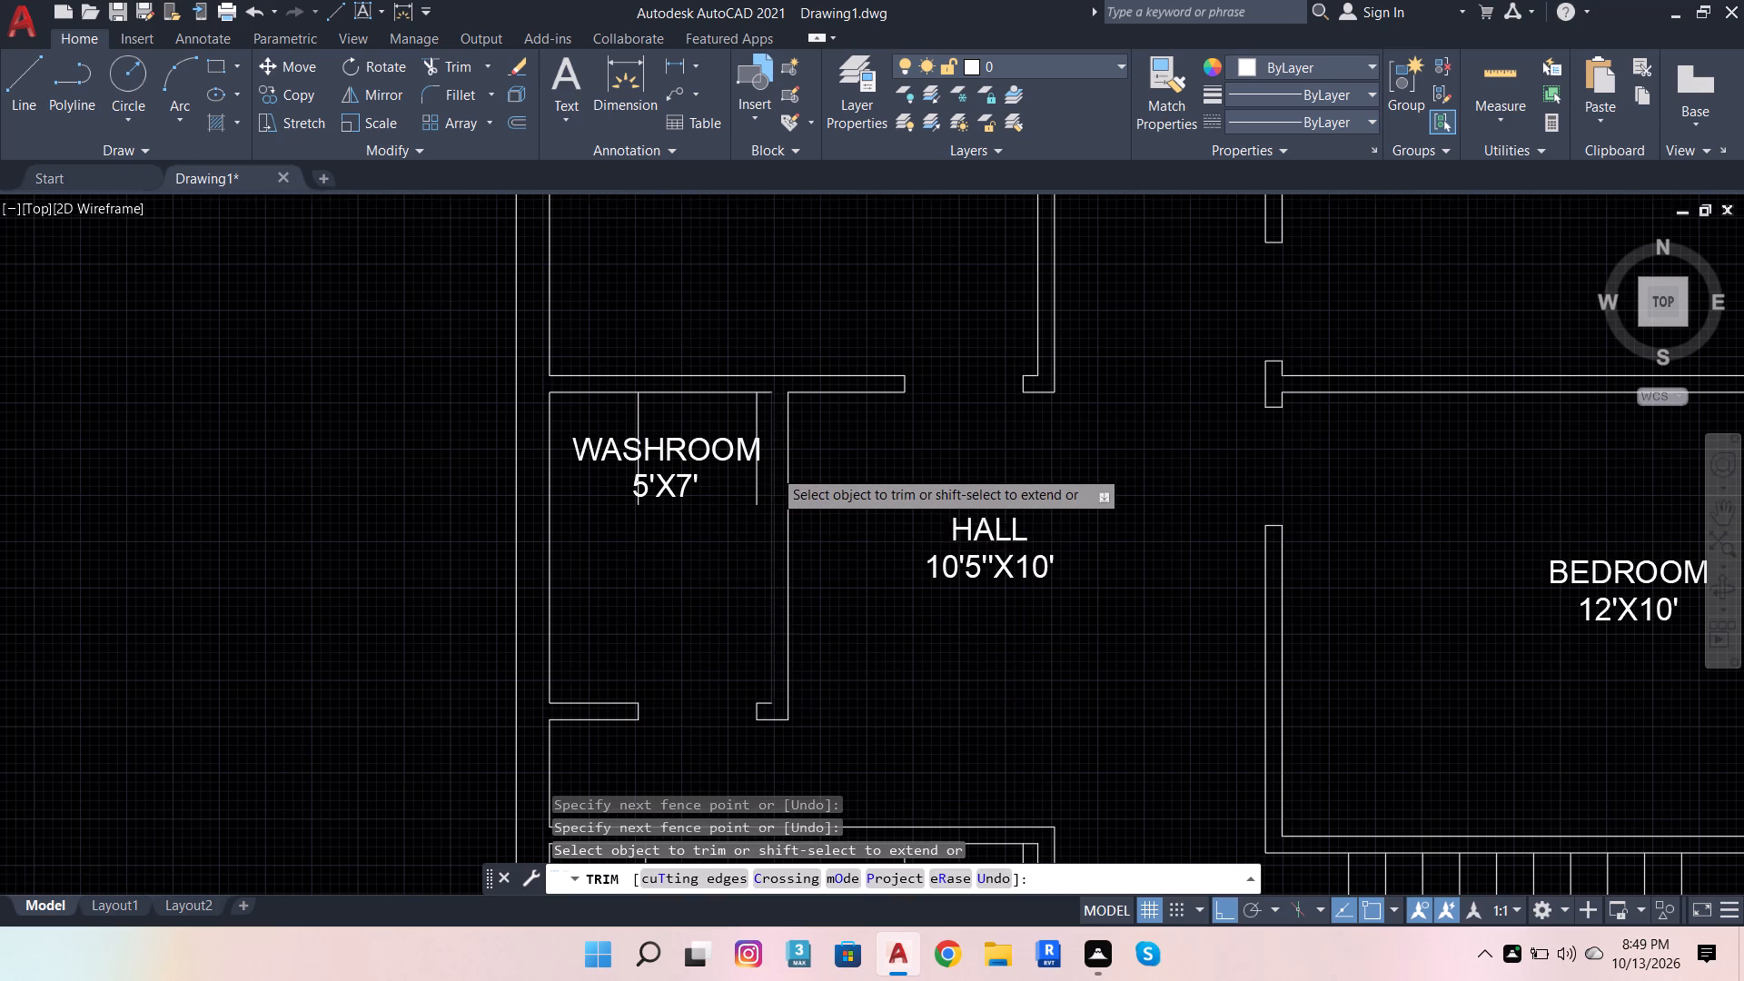
scroll(773, 469, up, 2)
click(705, 489)
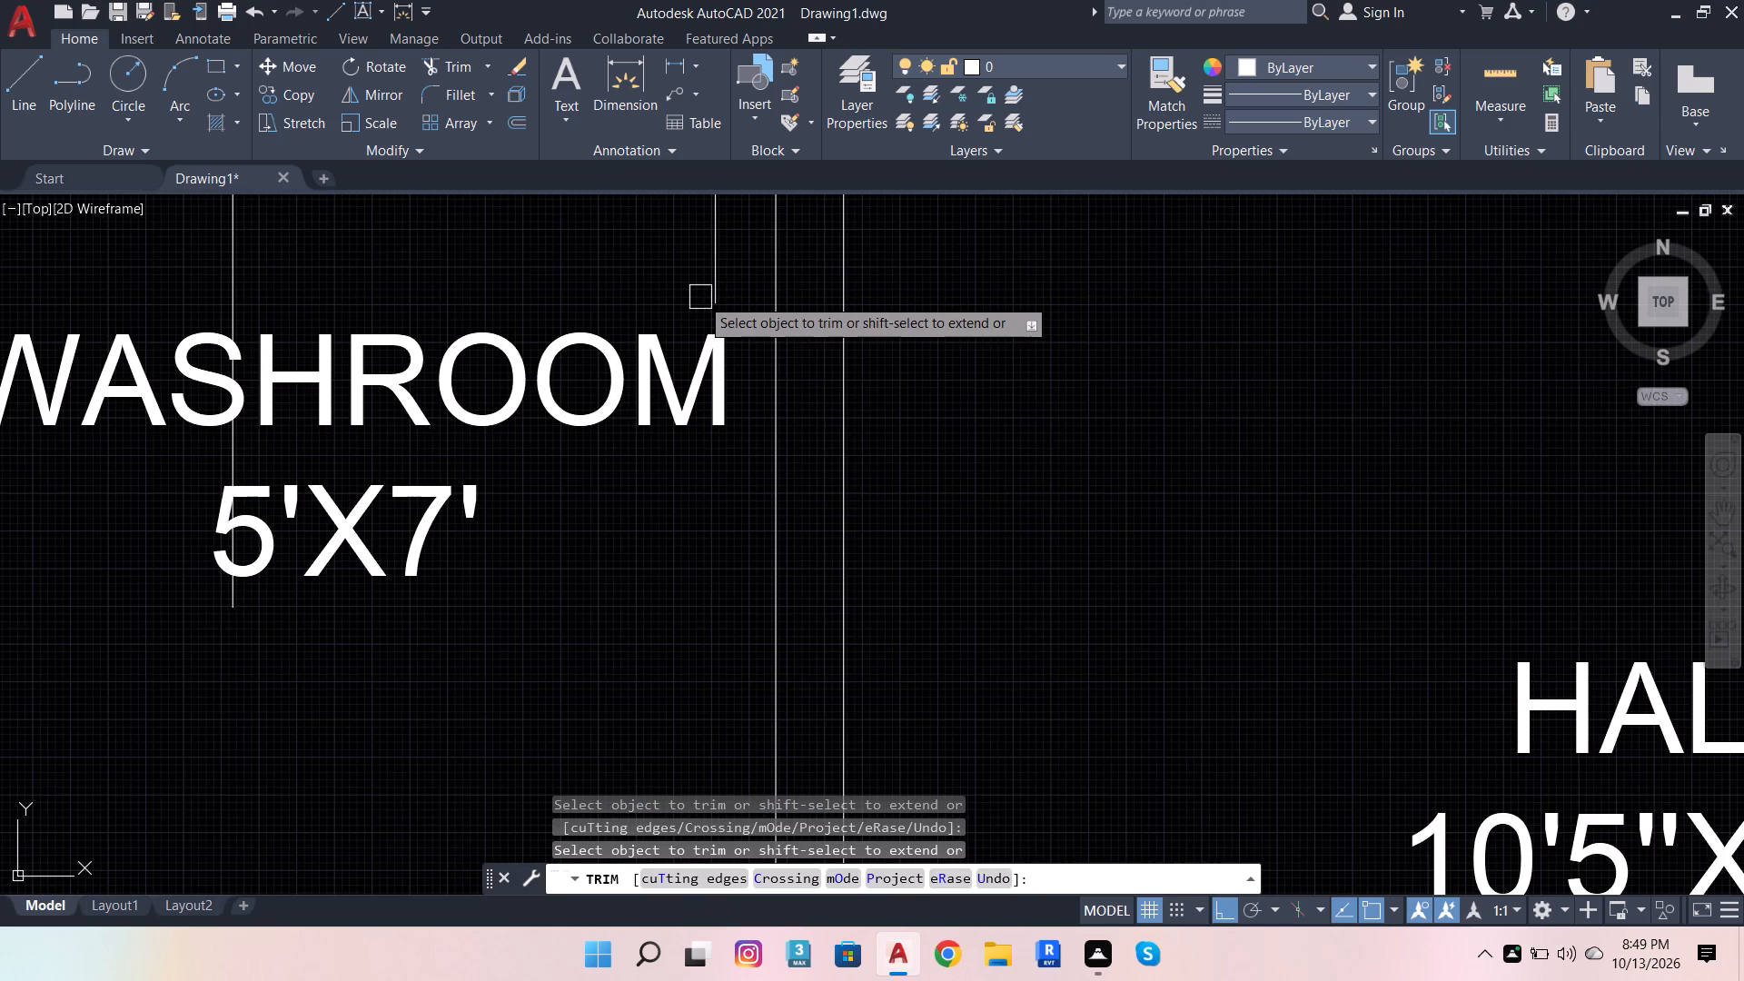
click(707, 277)
click(234, 464)
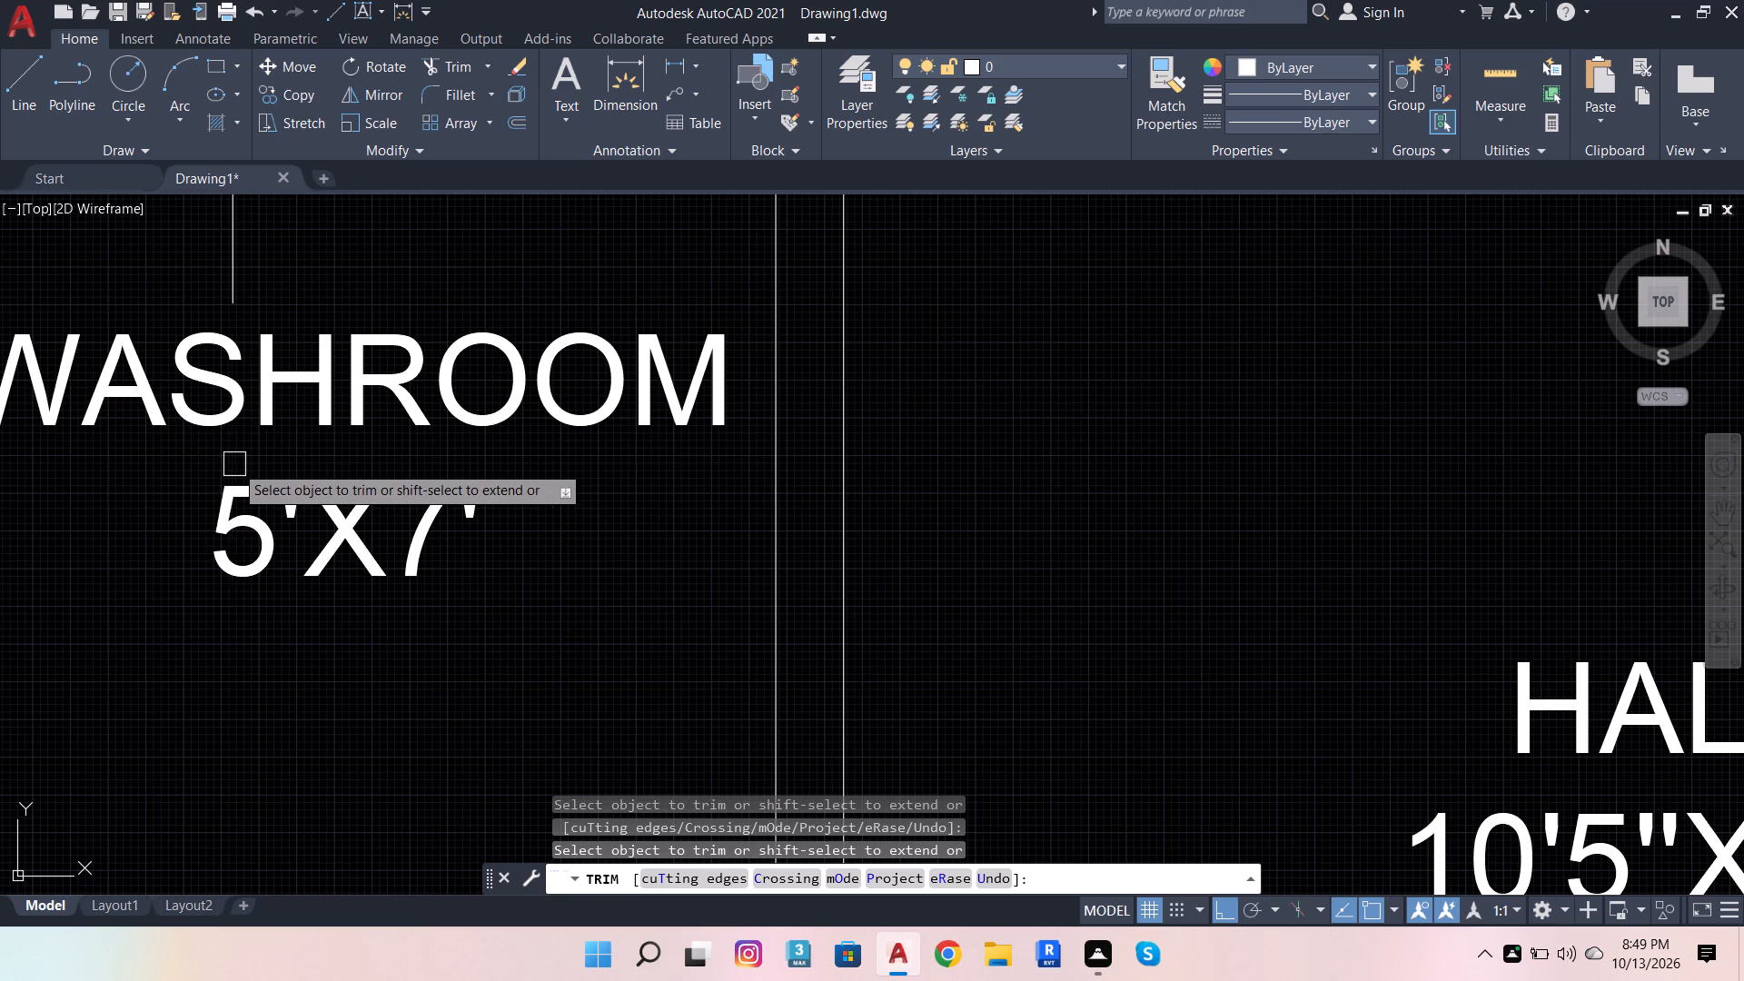
scroll(523, 443, down, 3)
scroll(470, 411, up, 1)
click(439, 382)
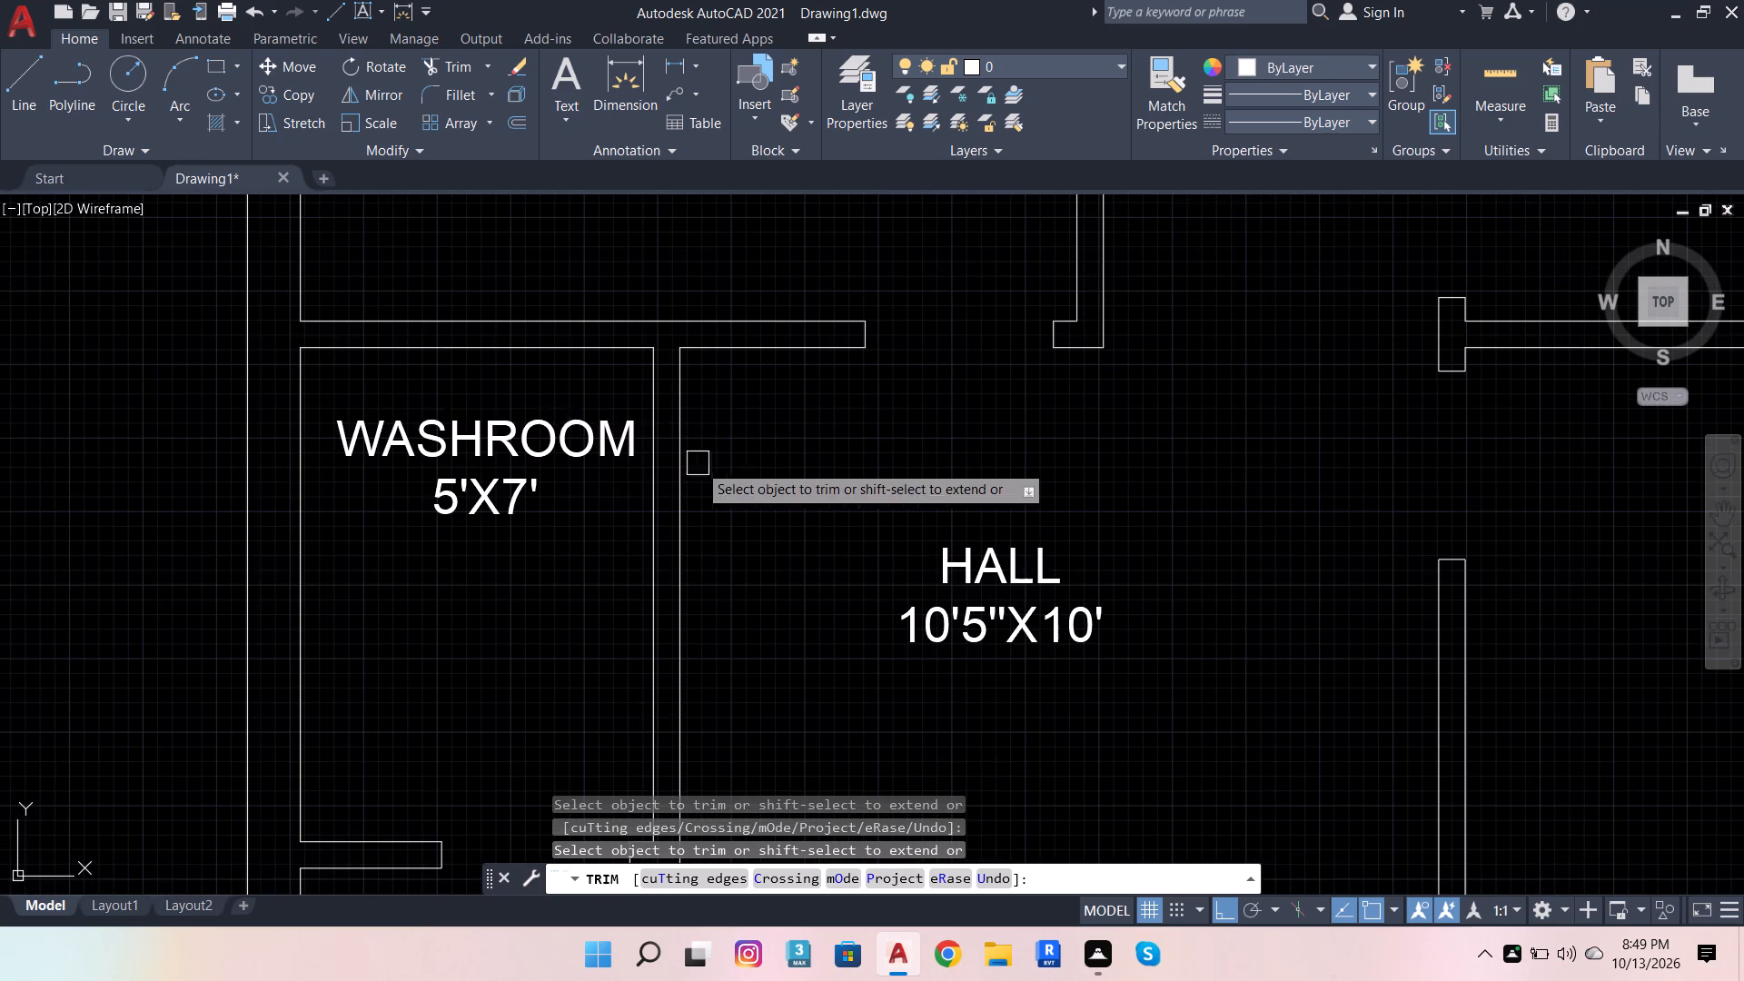
Extend both vertical offset lines in the kitchen across its north wall and trim away the nearby line segments inside the room.
scroll(790, 464, down, 4)
scroll(845, 595, up, 3)
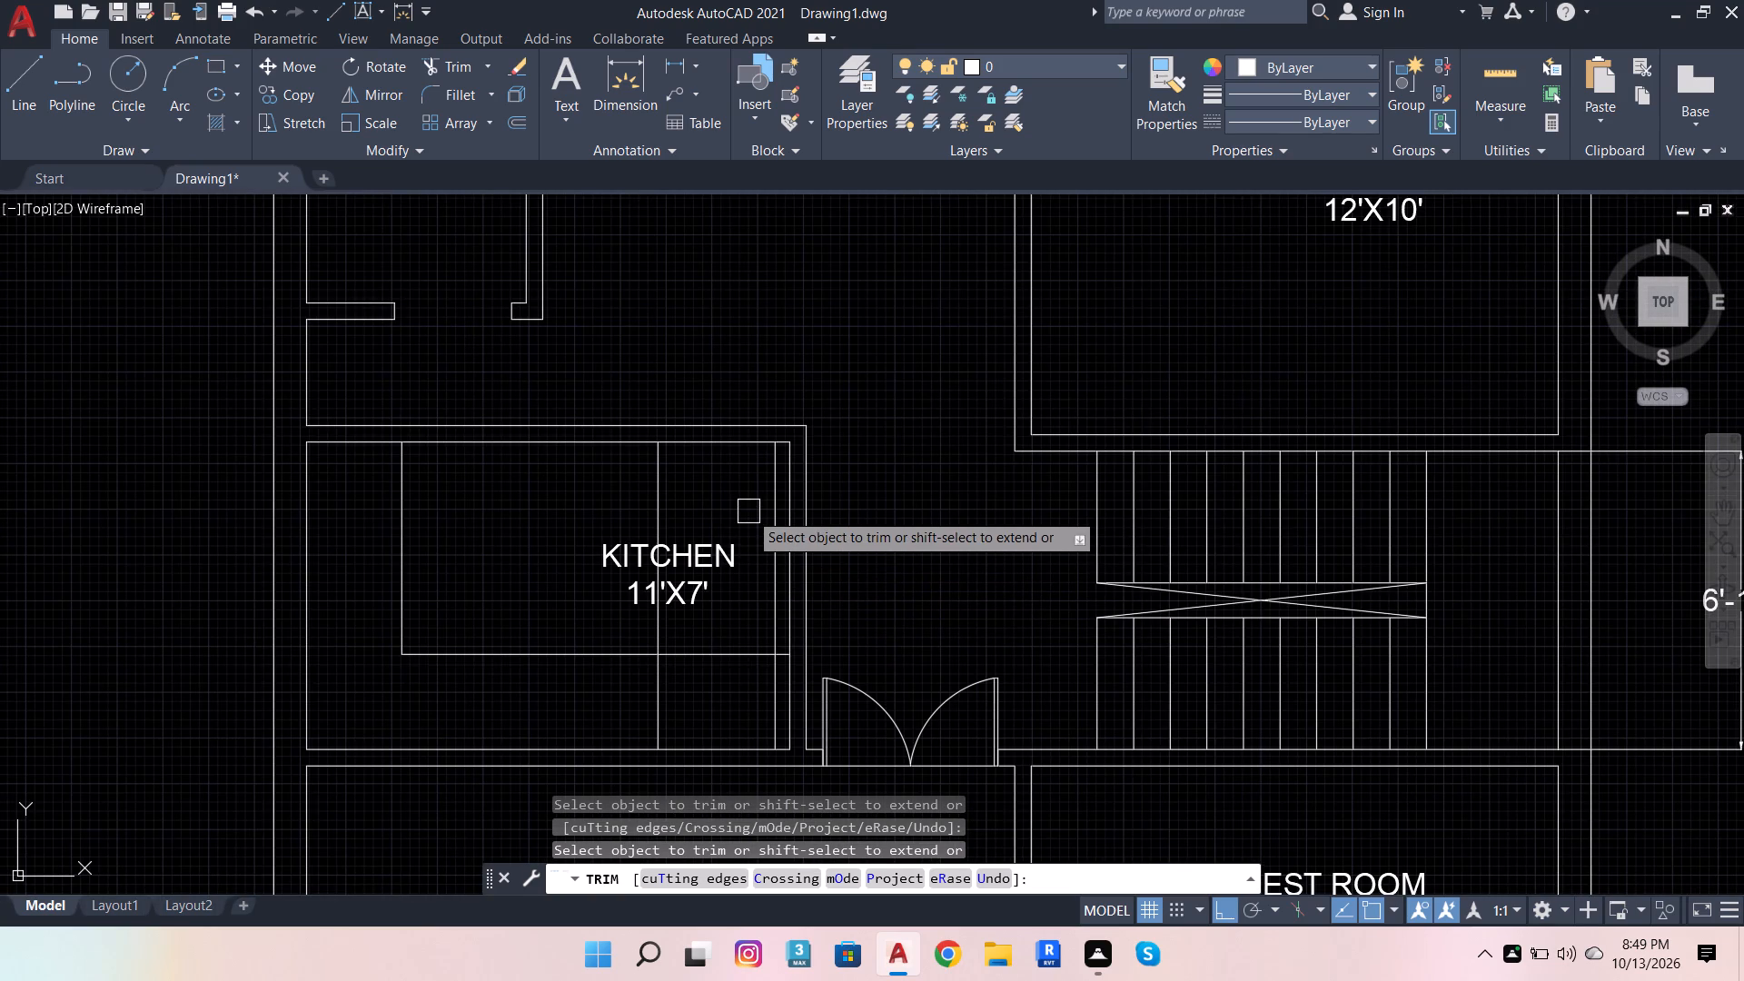
shift+click(764, 512)
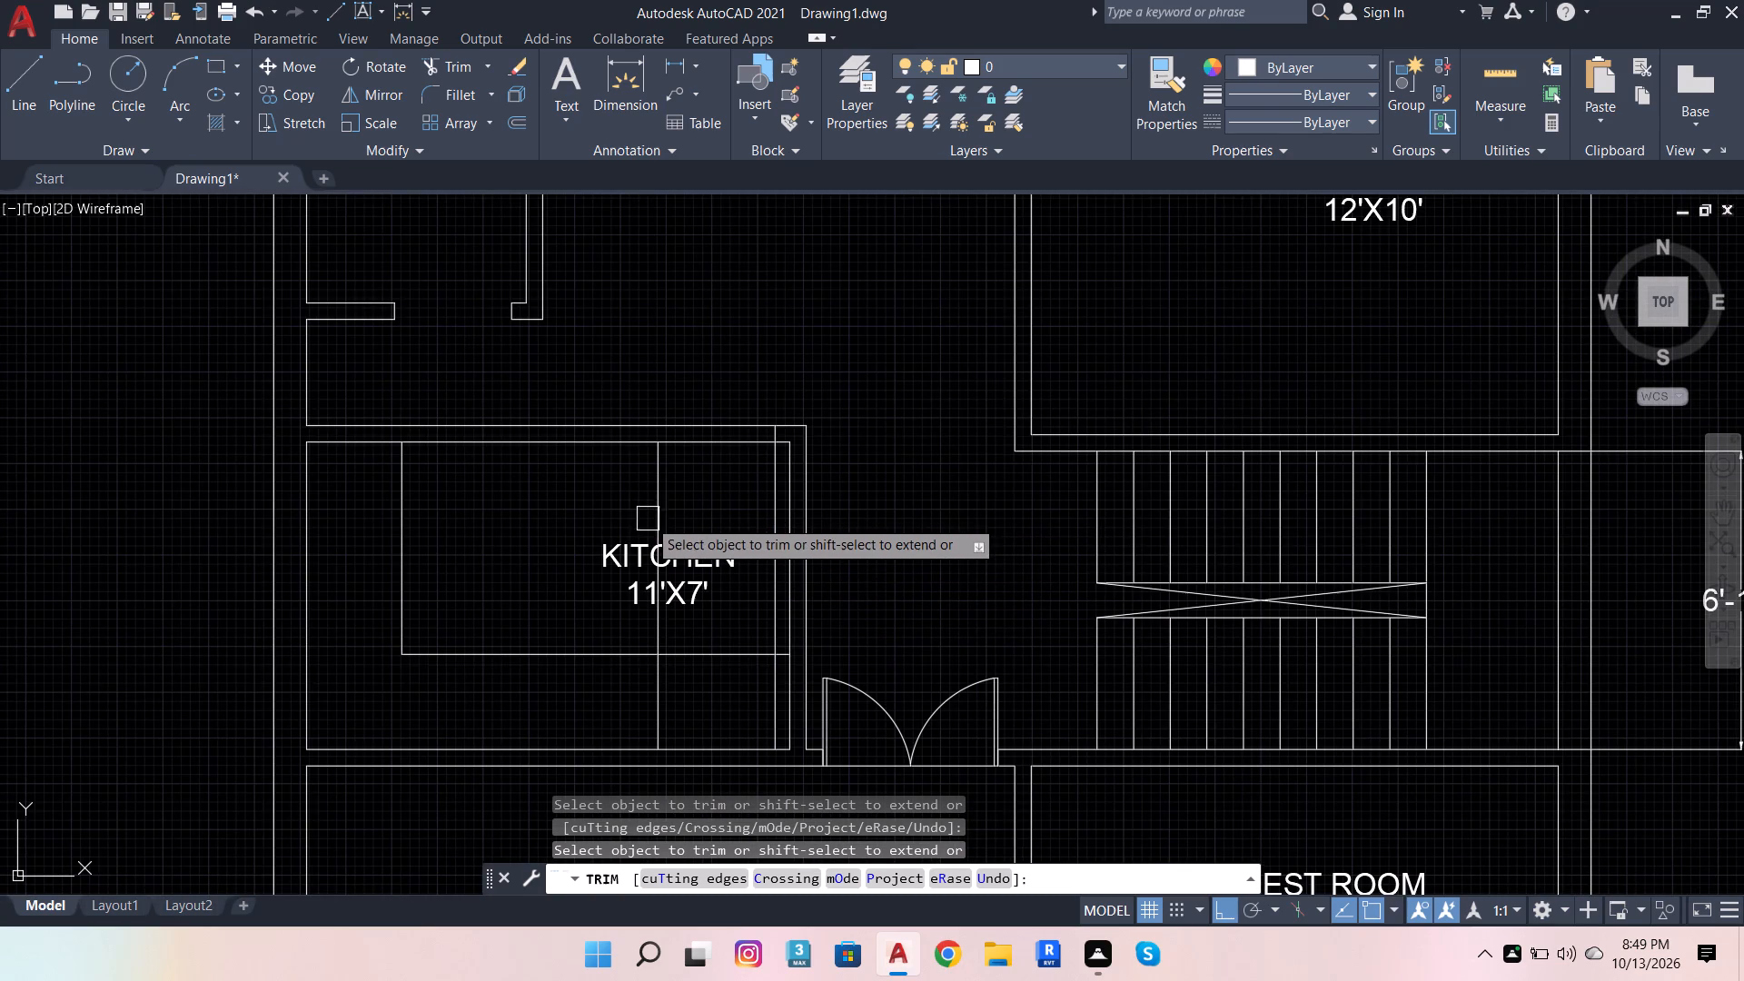
shift+click(651, 516)
click(661, 510)
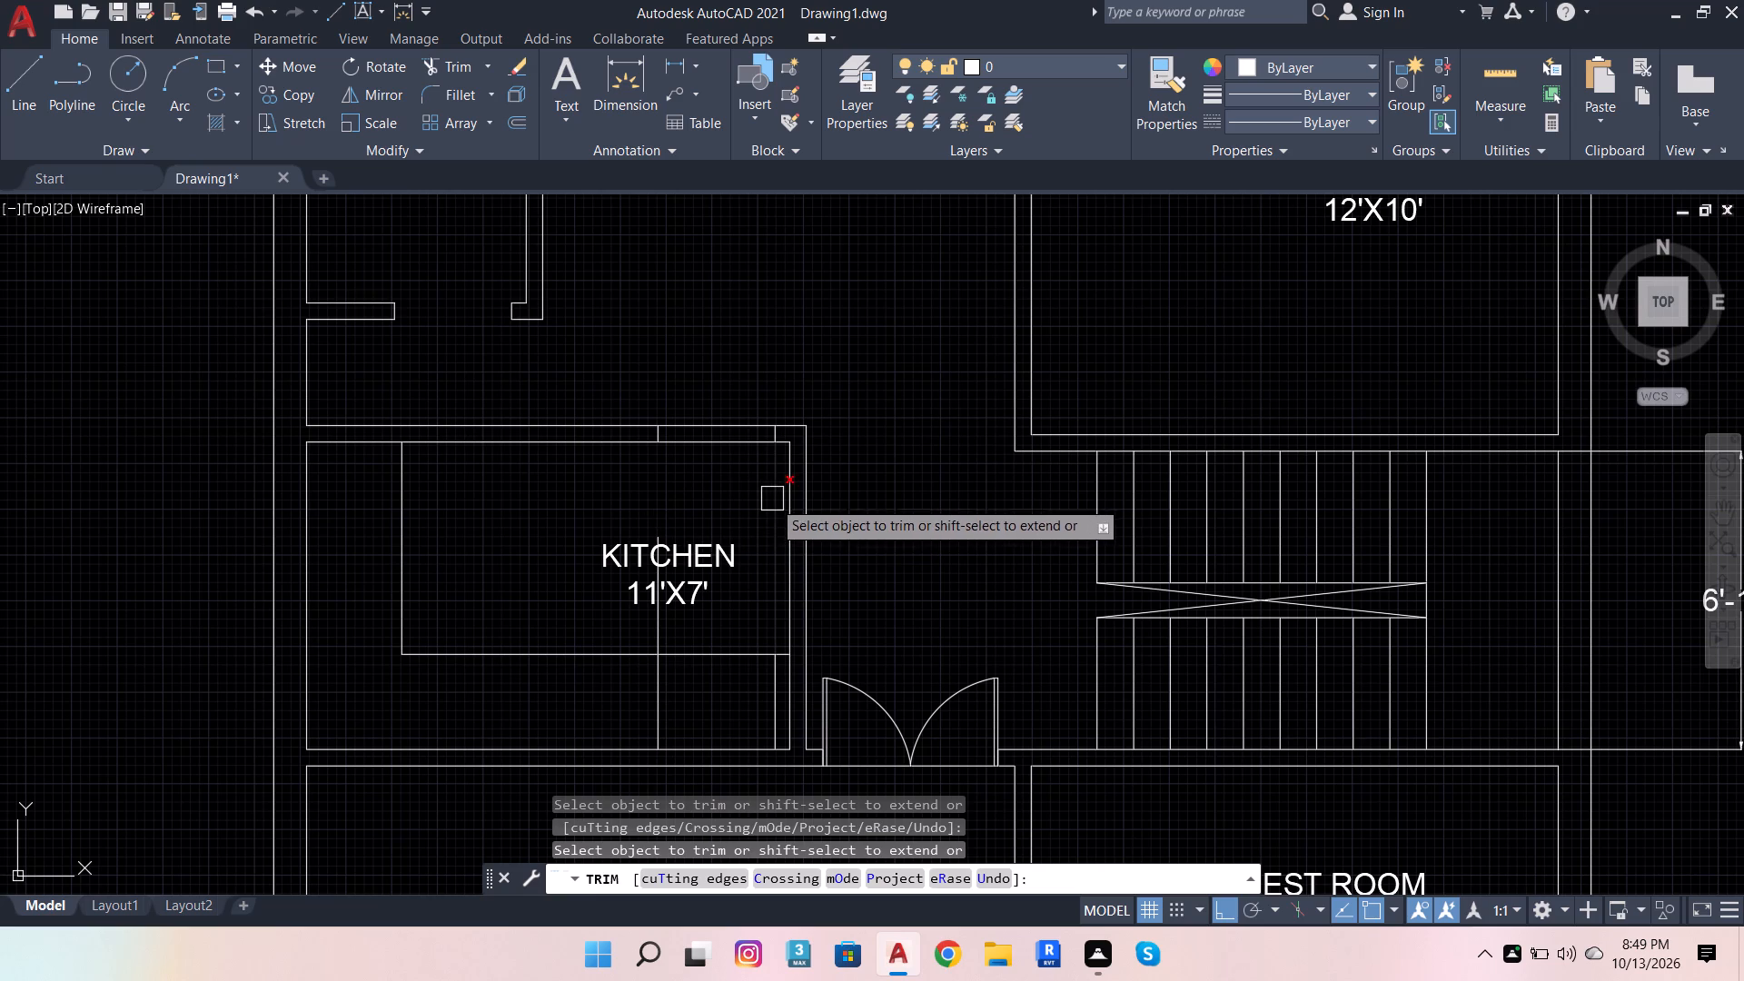
Remove the leftover pieces of the two vertical offset lines crossing the kitchen.
click(768, 501)
scroll(670, 599, up, 3)
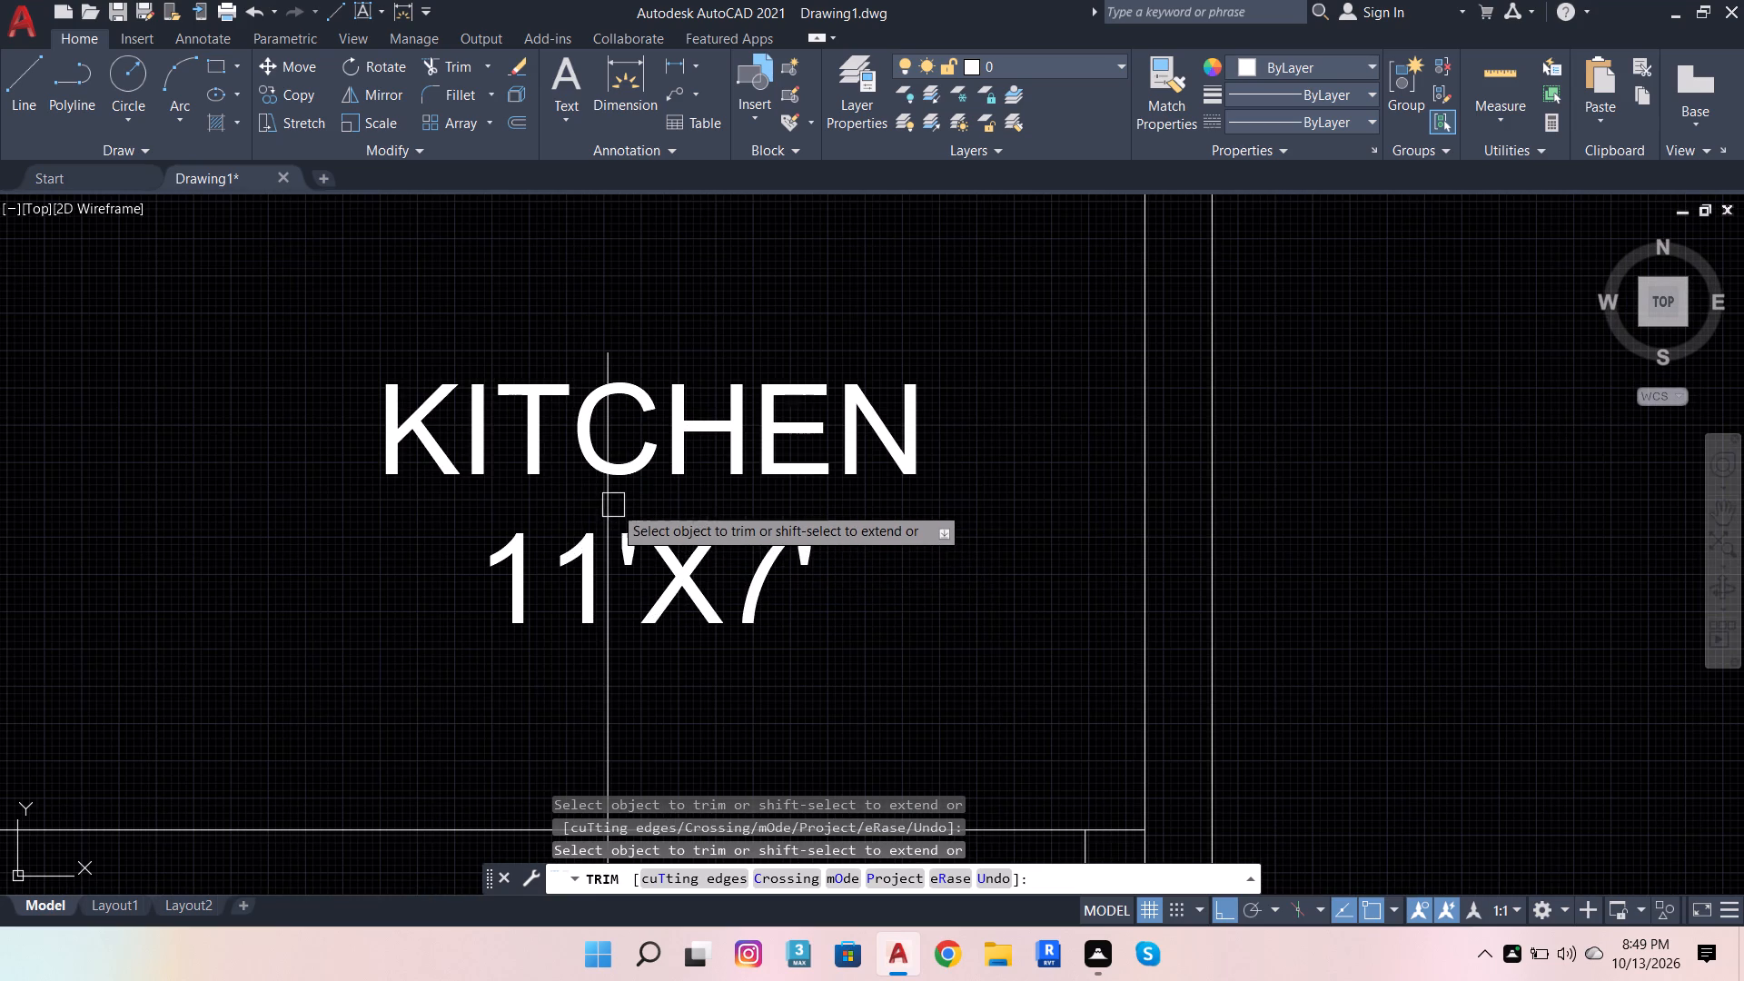
click(612, 504)
scroll(718, 518, down, 2)
click(680, 600)
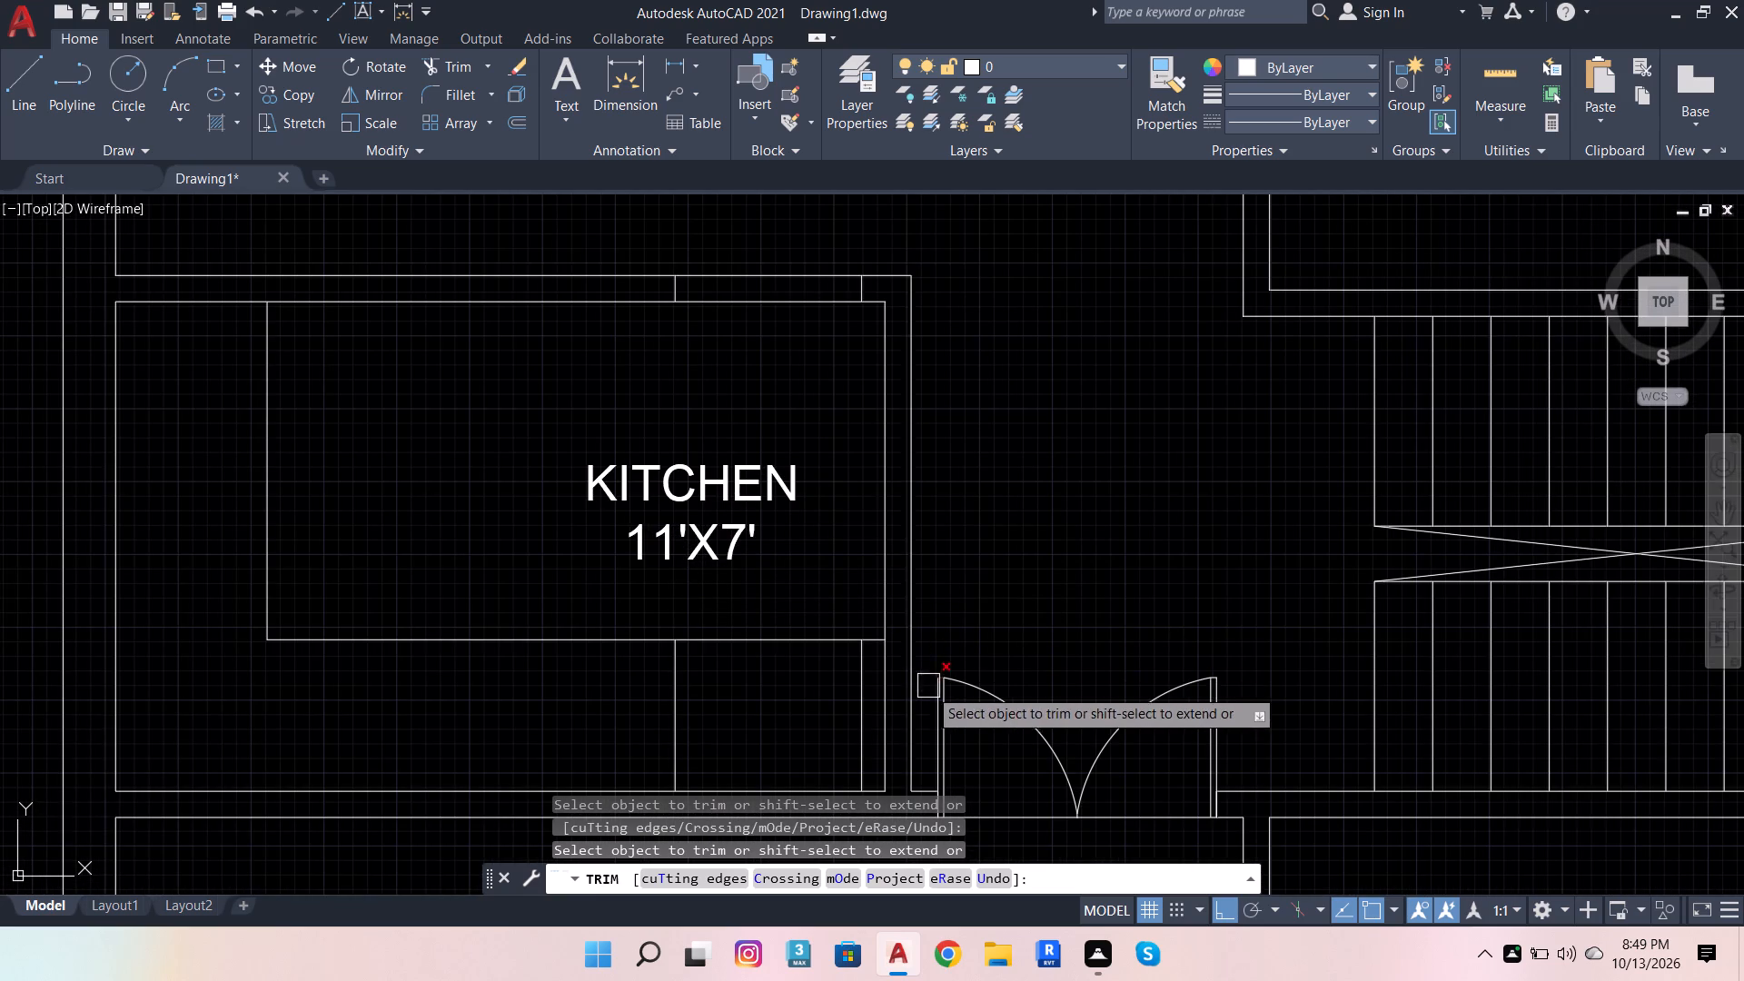
click(859, 713)
click(680, 708)
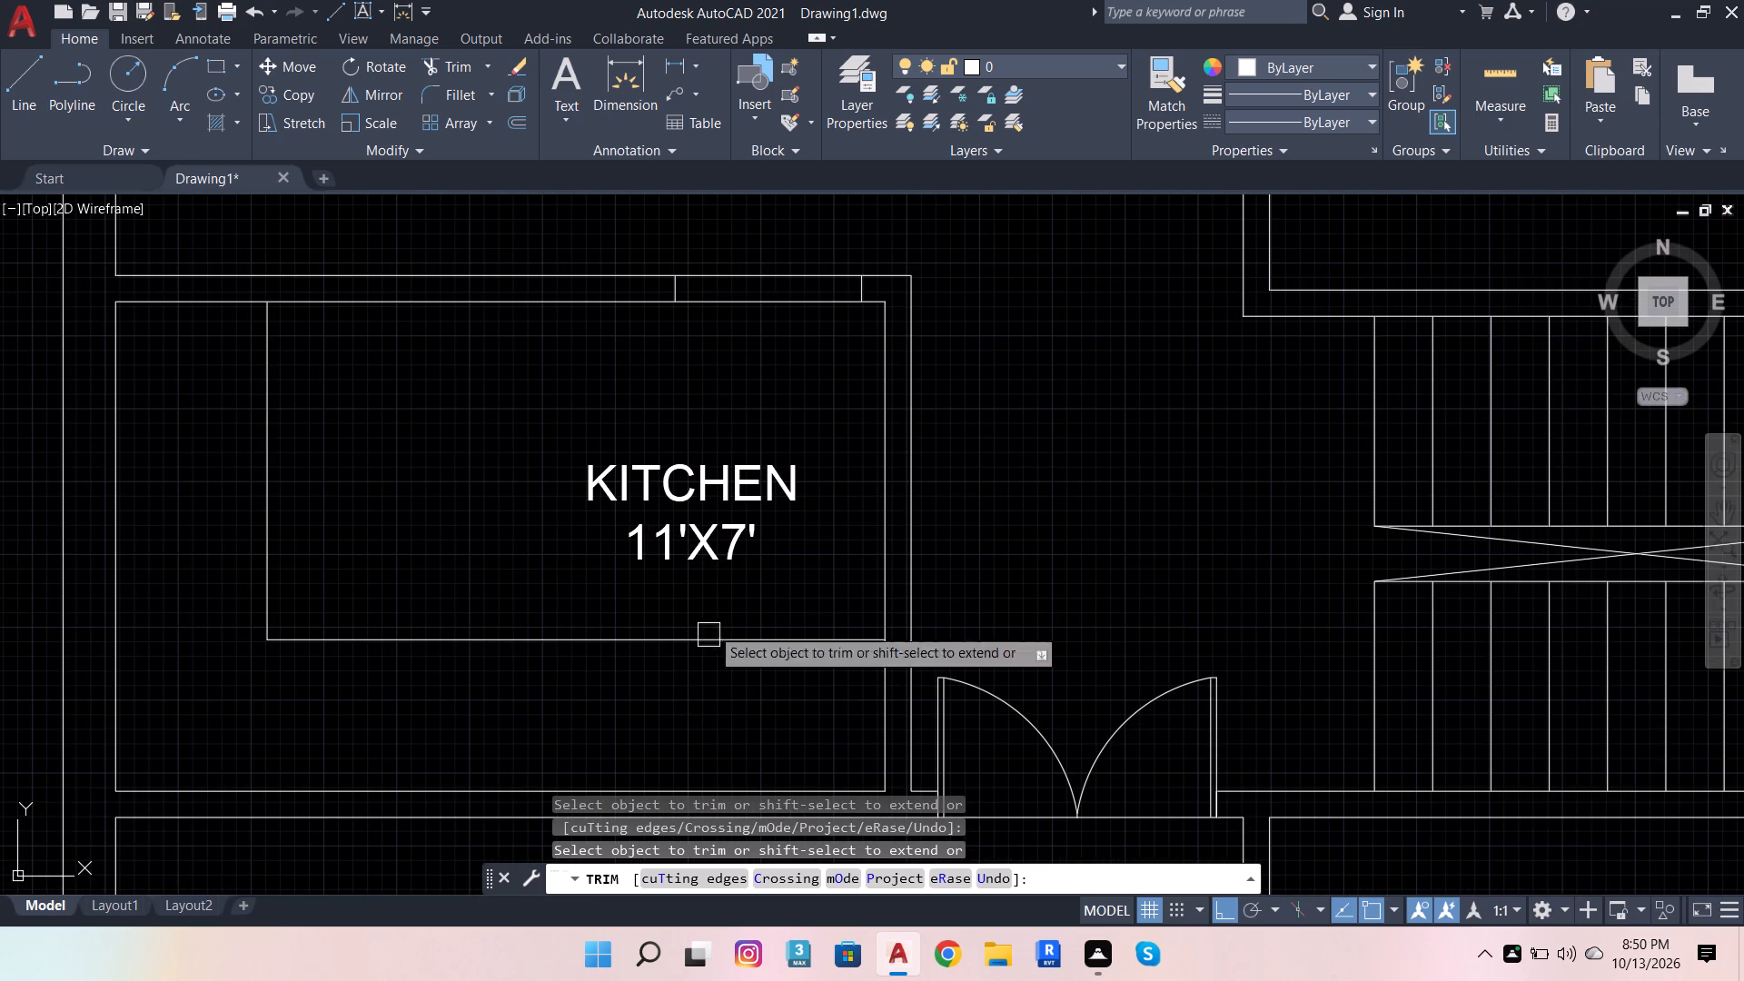
Trim the kitchen's north wall between the two extended lines to open the doorway, and end the Trim command.
click(802, 248)
click(780, 389)
scroll(794, 418, down, 3)
scroll(785, 602, down, 2)
key(Escape)
Draw the pooja room's door leaf with lines from the opening's lower east corner: 2'8" up, 1" west and 2'8" down.
scroll(818, 414, up, 2)
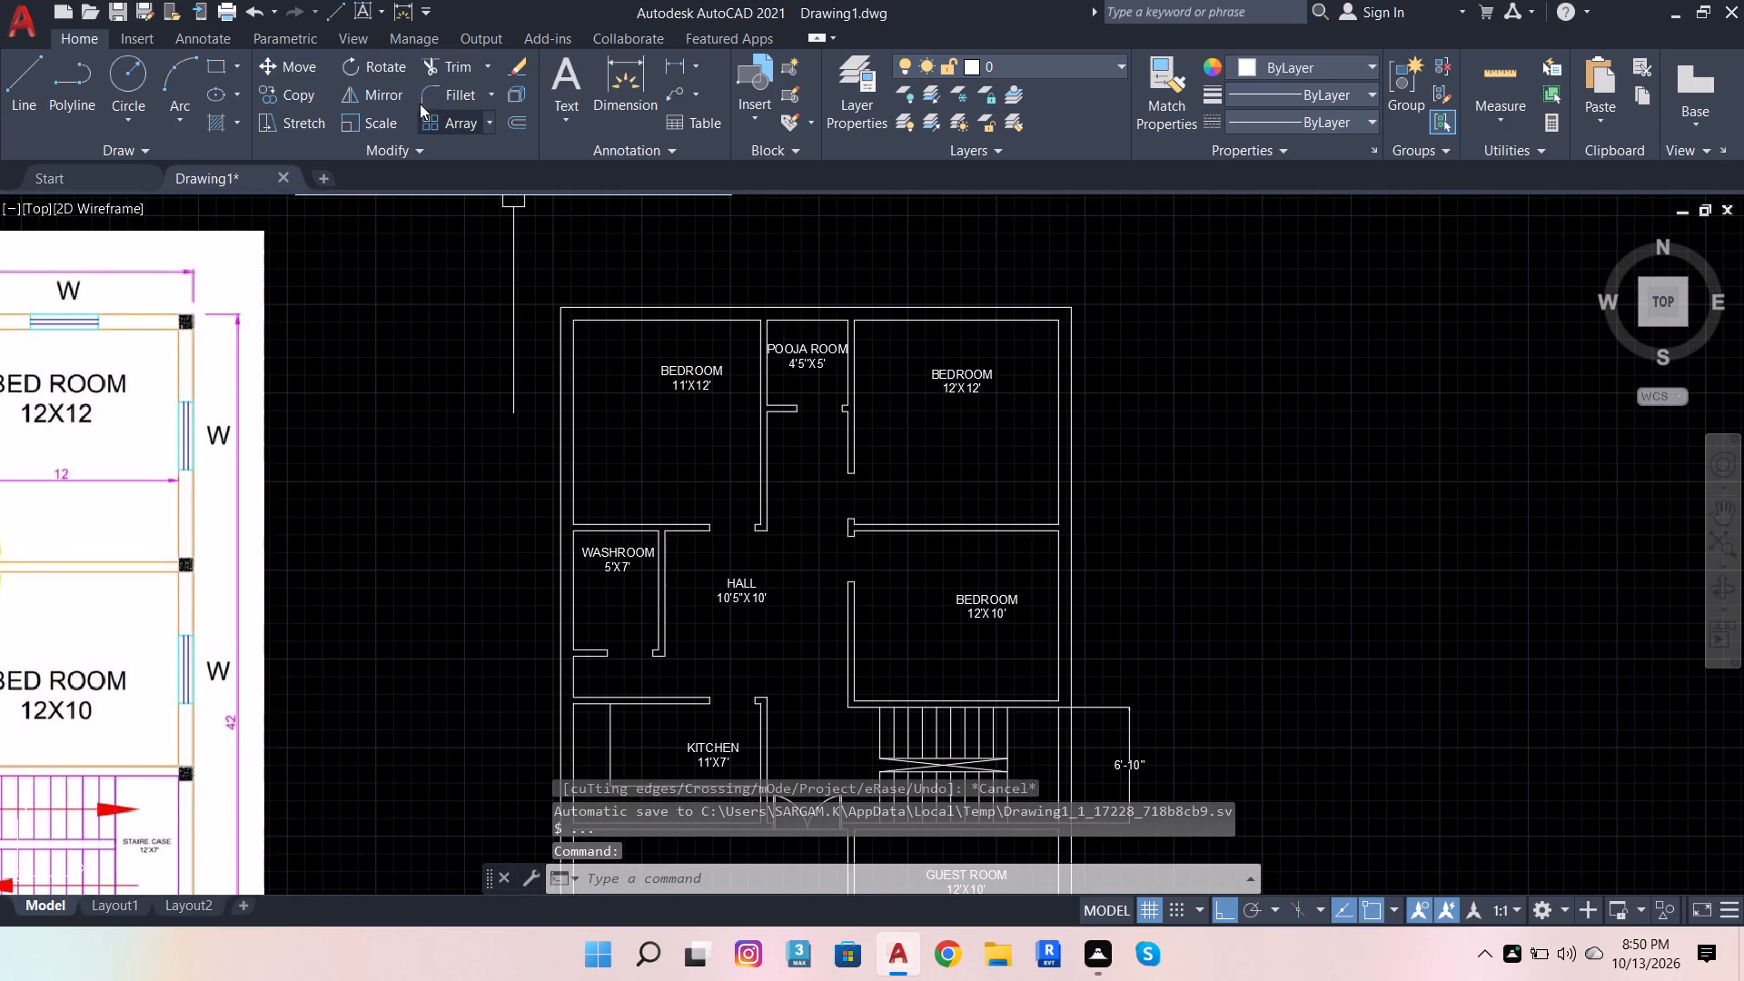
click(25, 73)
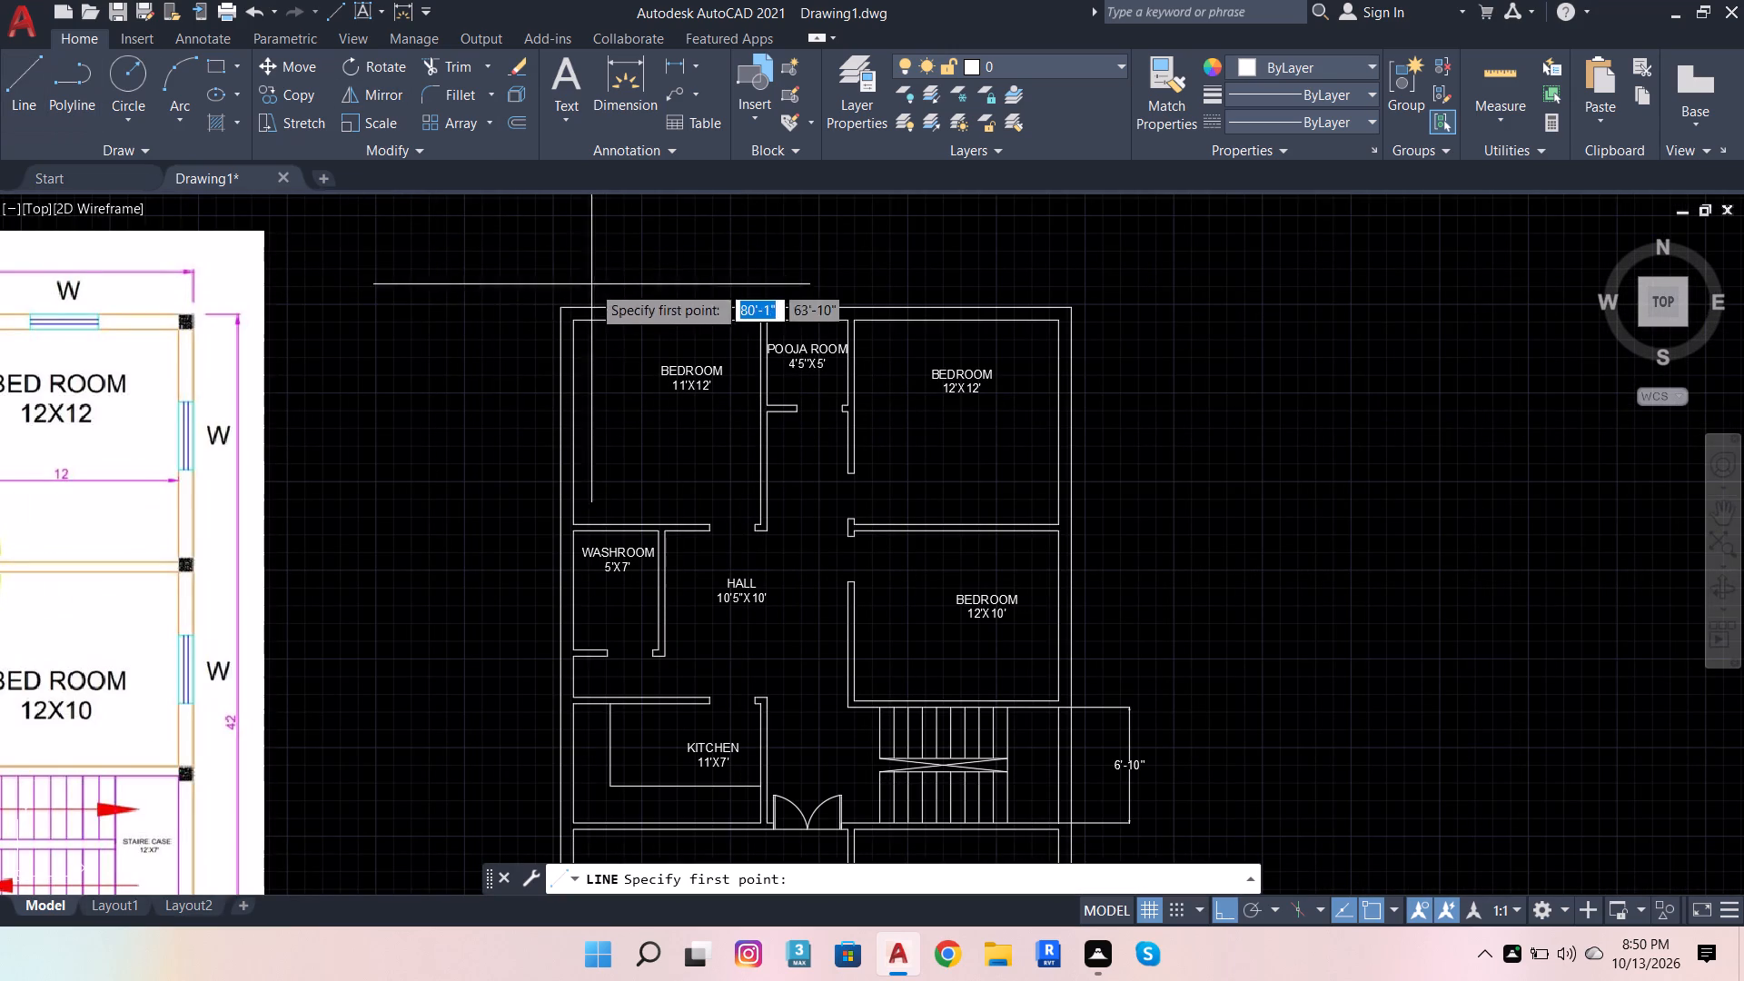
scroll(795, 322, up, 3)
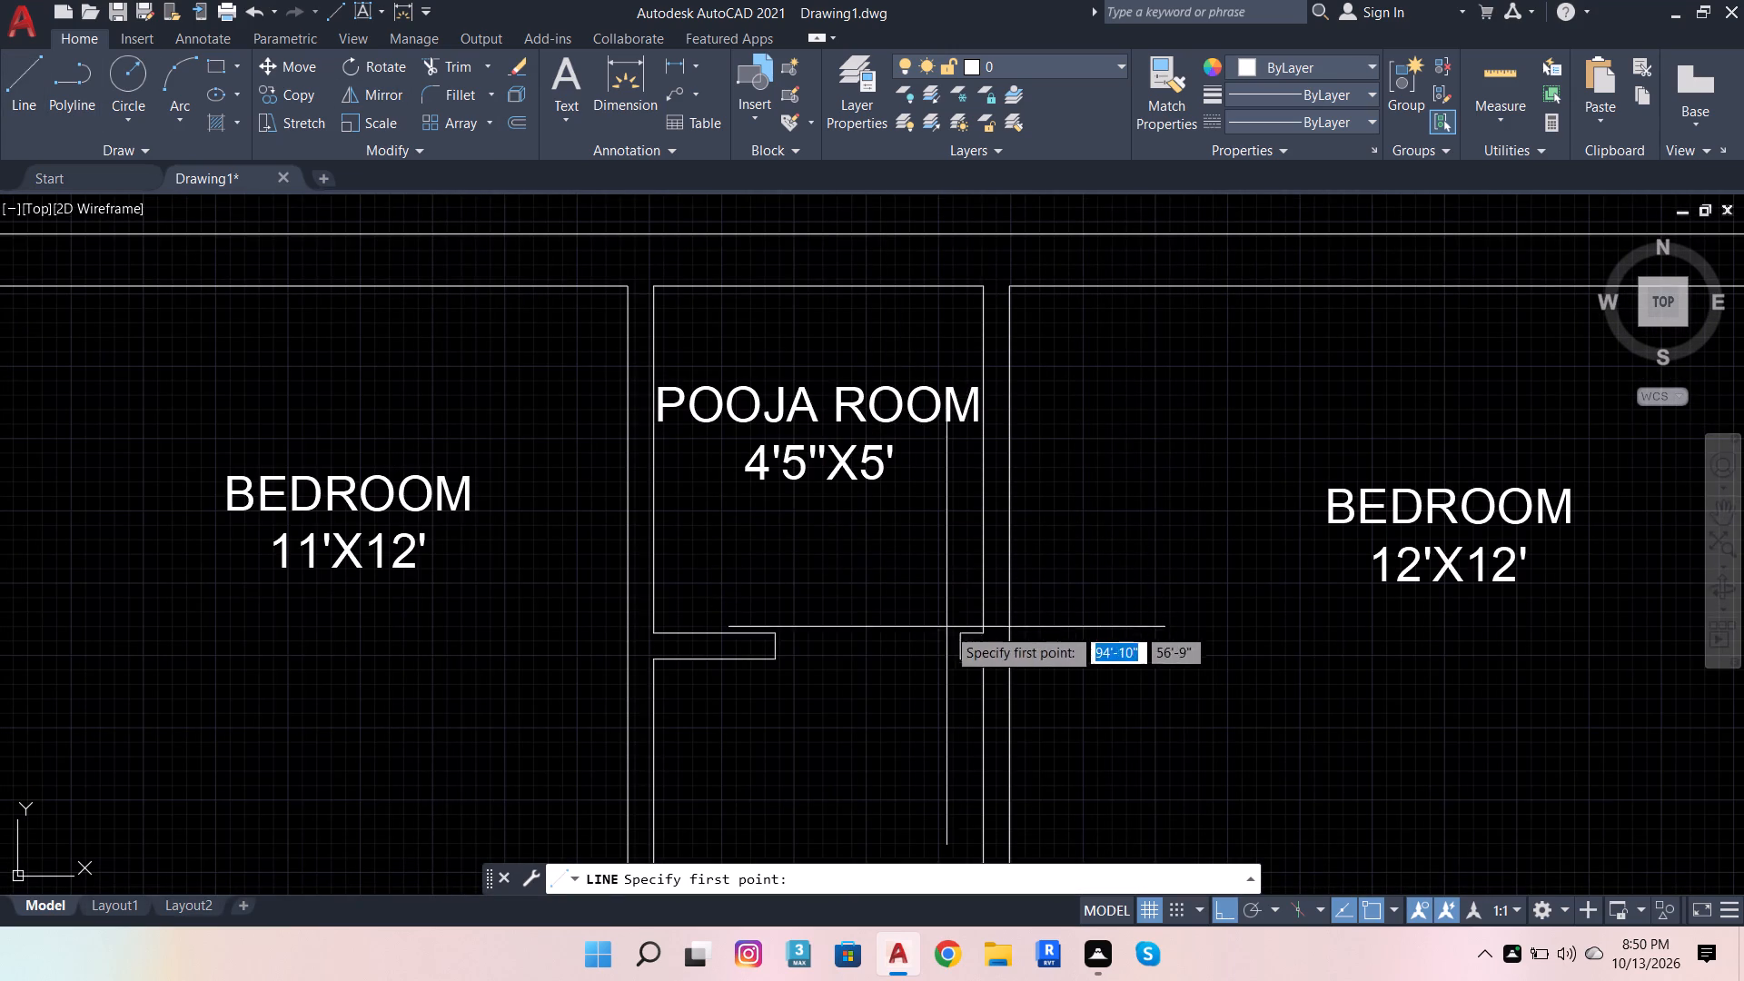
click(967, 664)
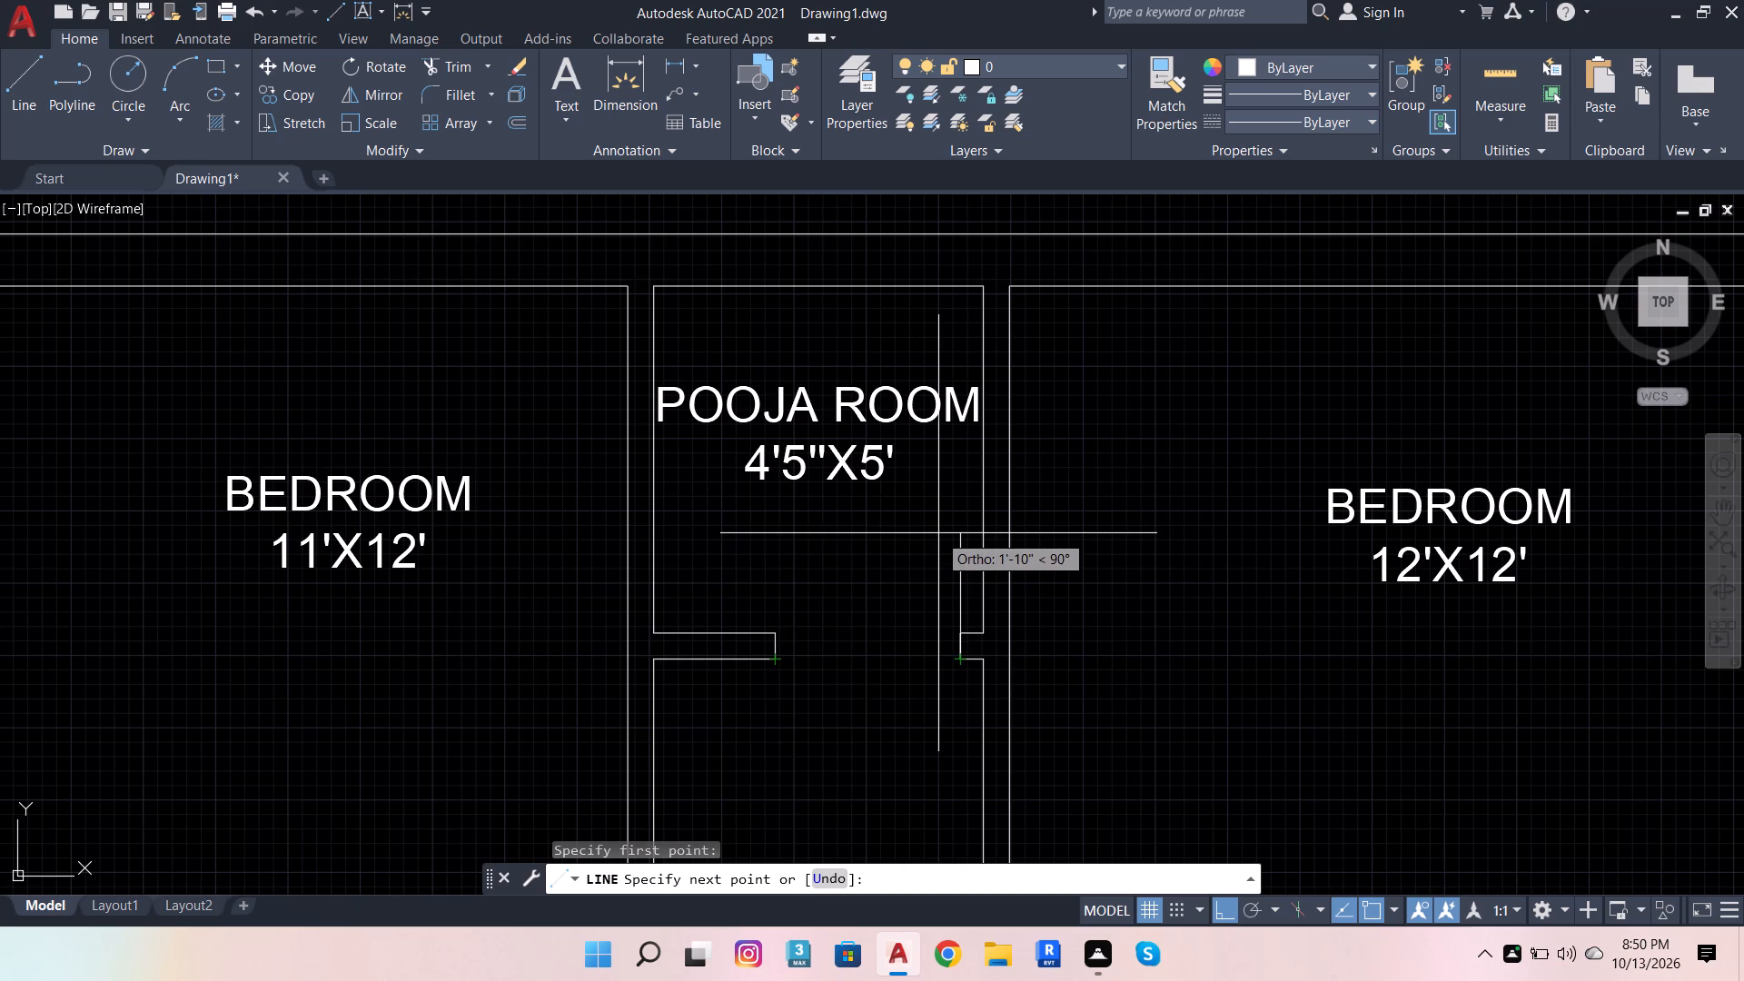
text(2'8)
key(Return)
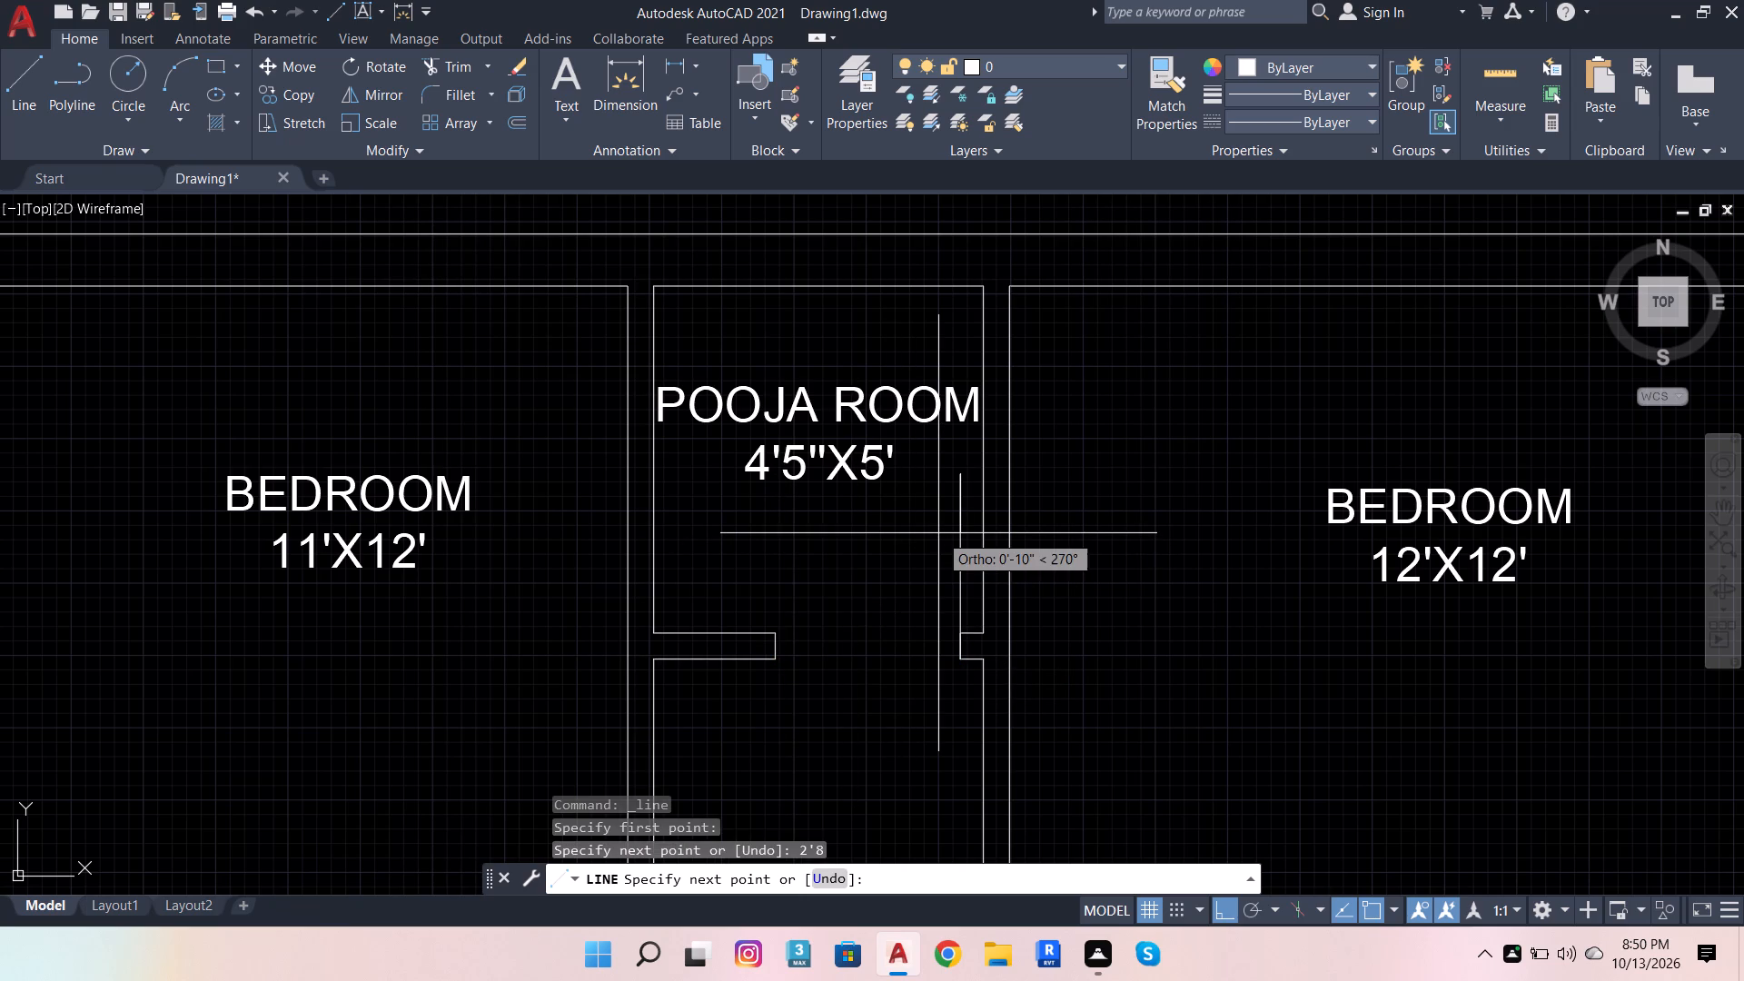
key(1)
key(Return)
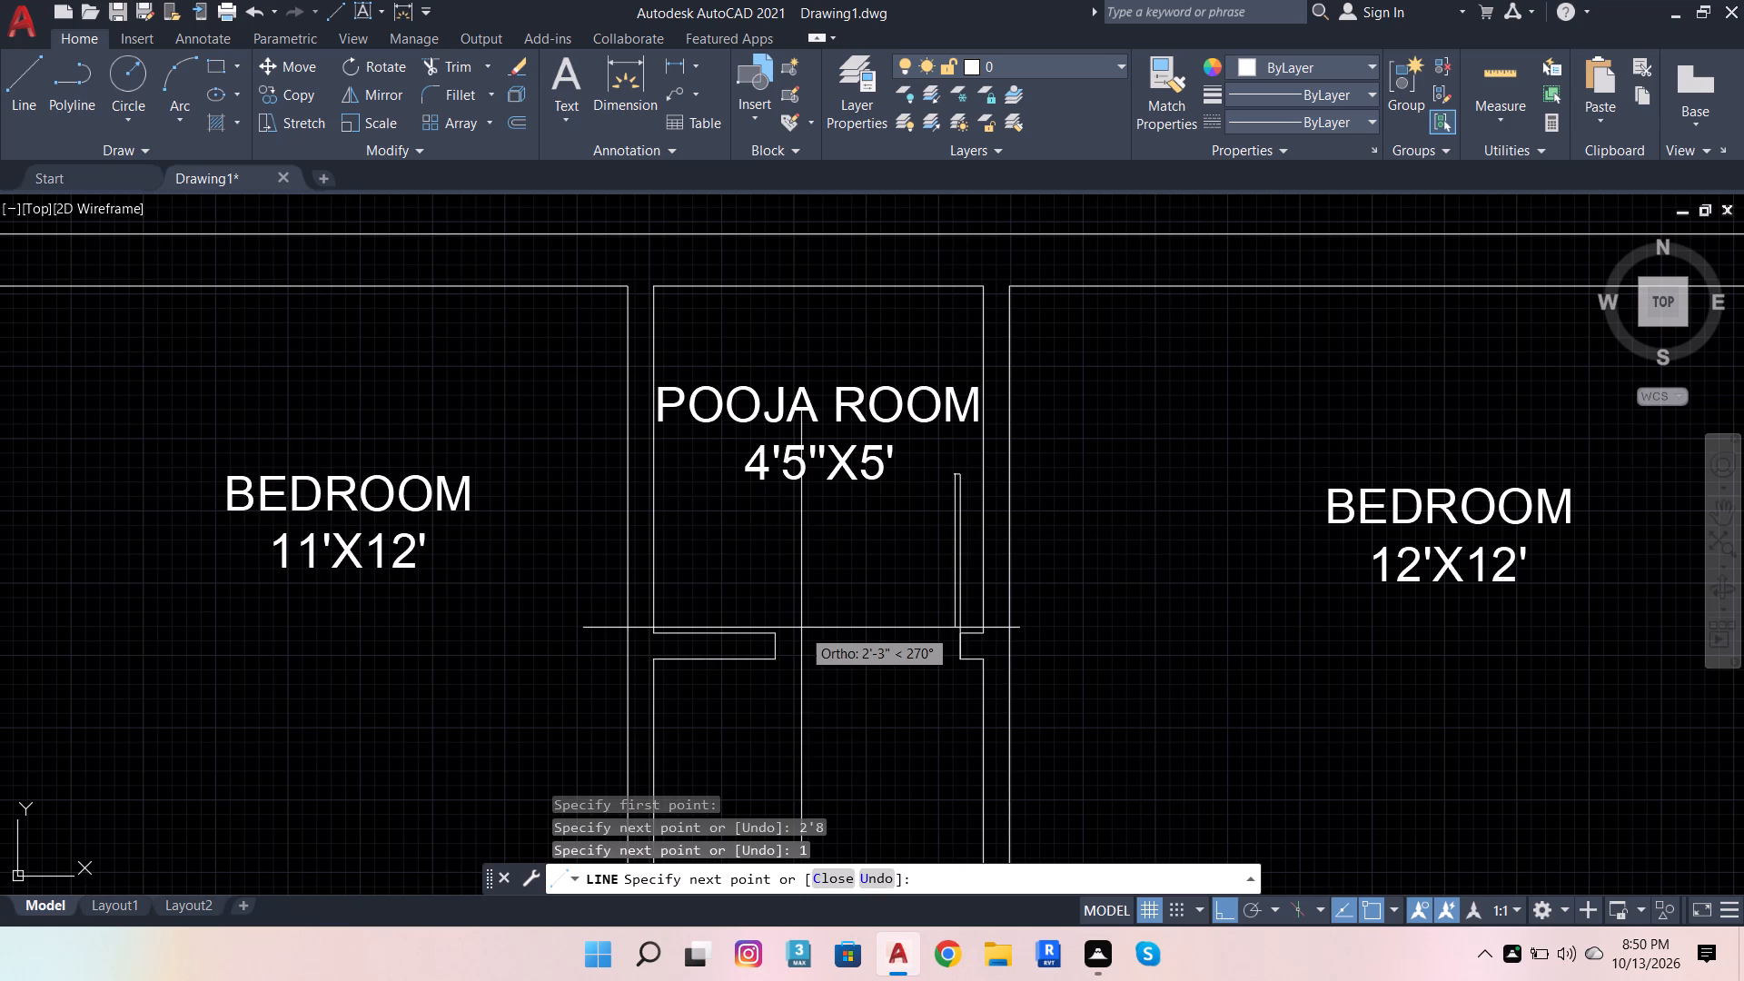
text(2'8)
key(Return)
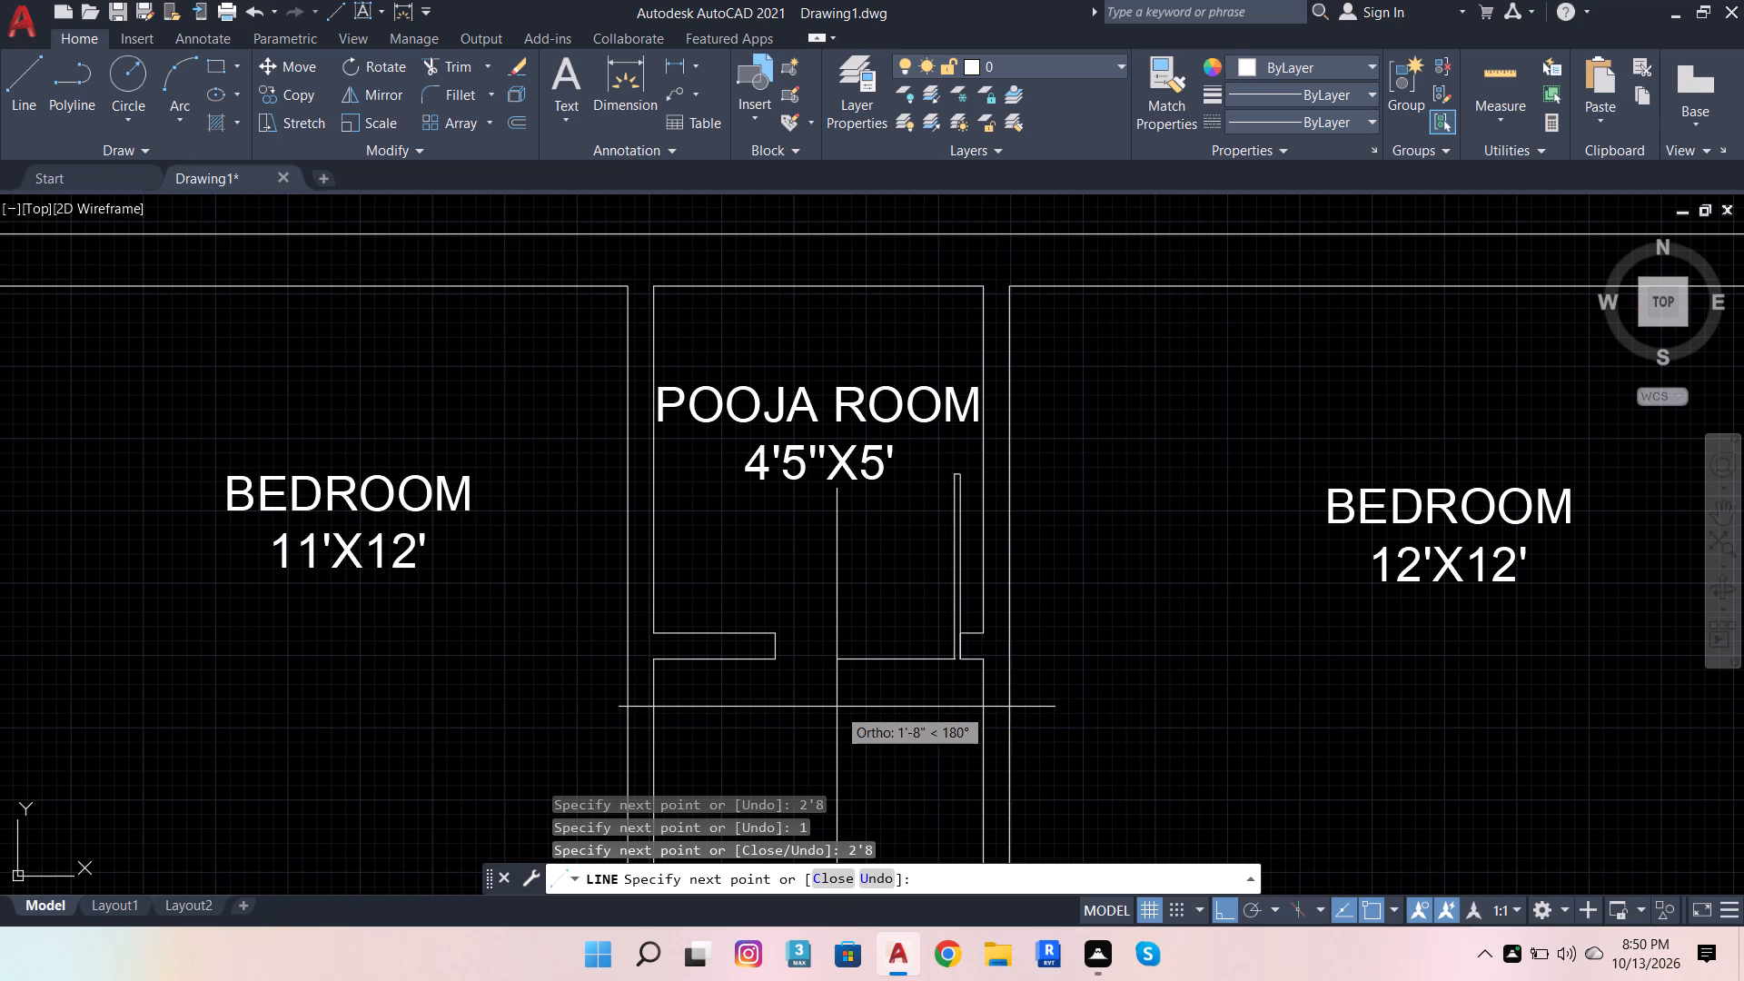
key(space)
Draw a line across the pooja room's door opening between the lower corners of the two wall ends.
key(space)
scroll(958, 673, up, 2)
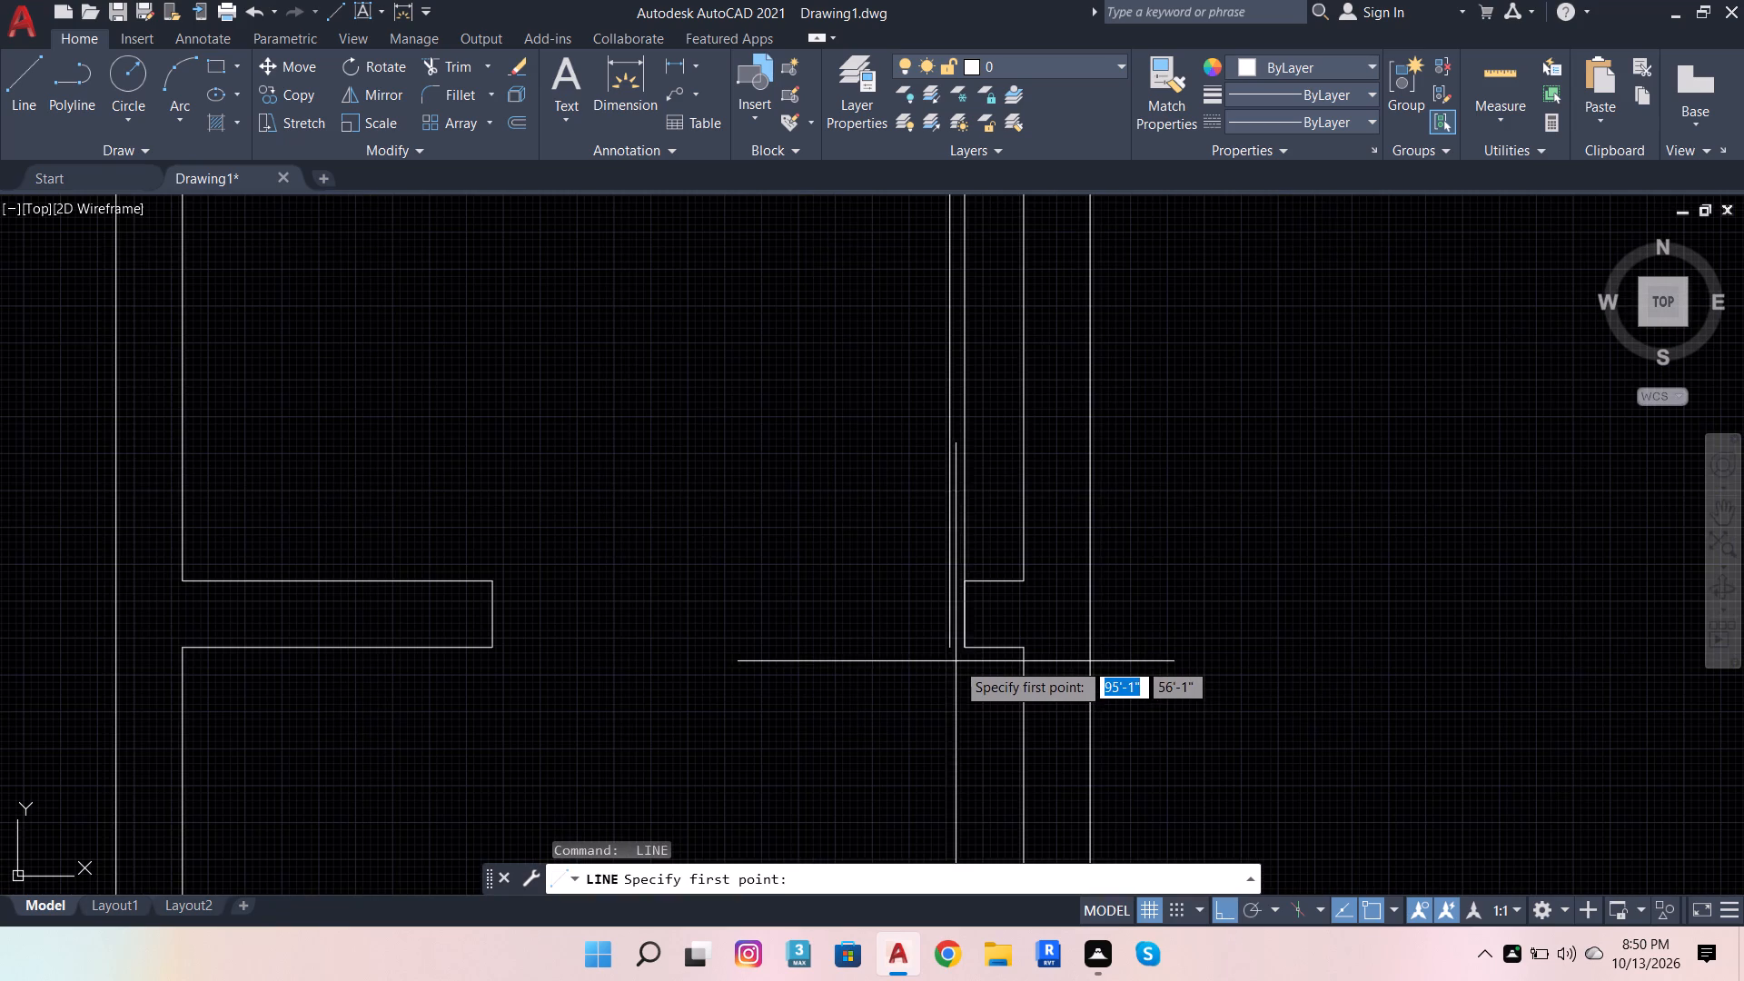
click(961, 653)
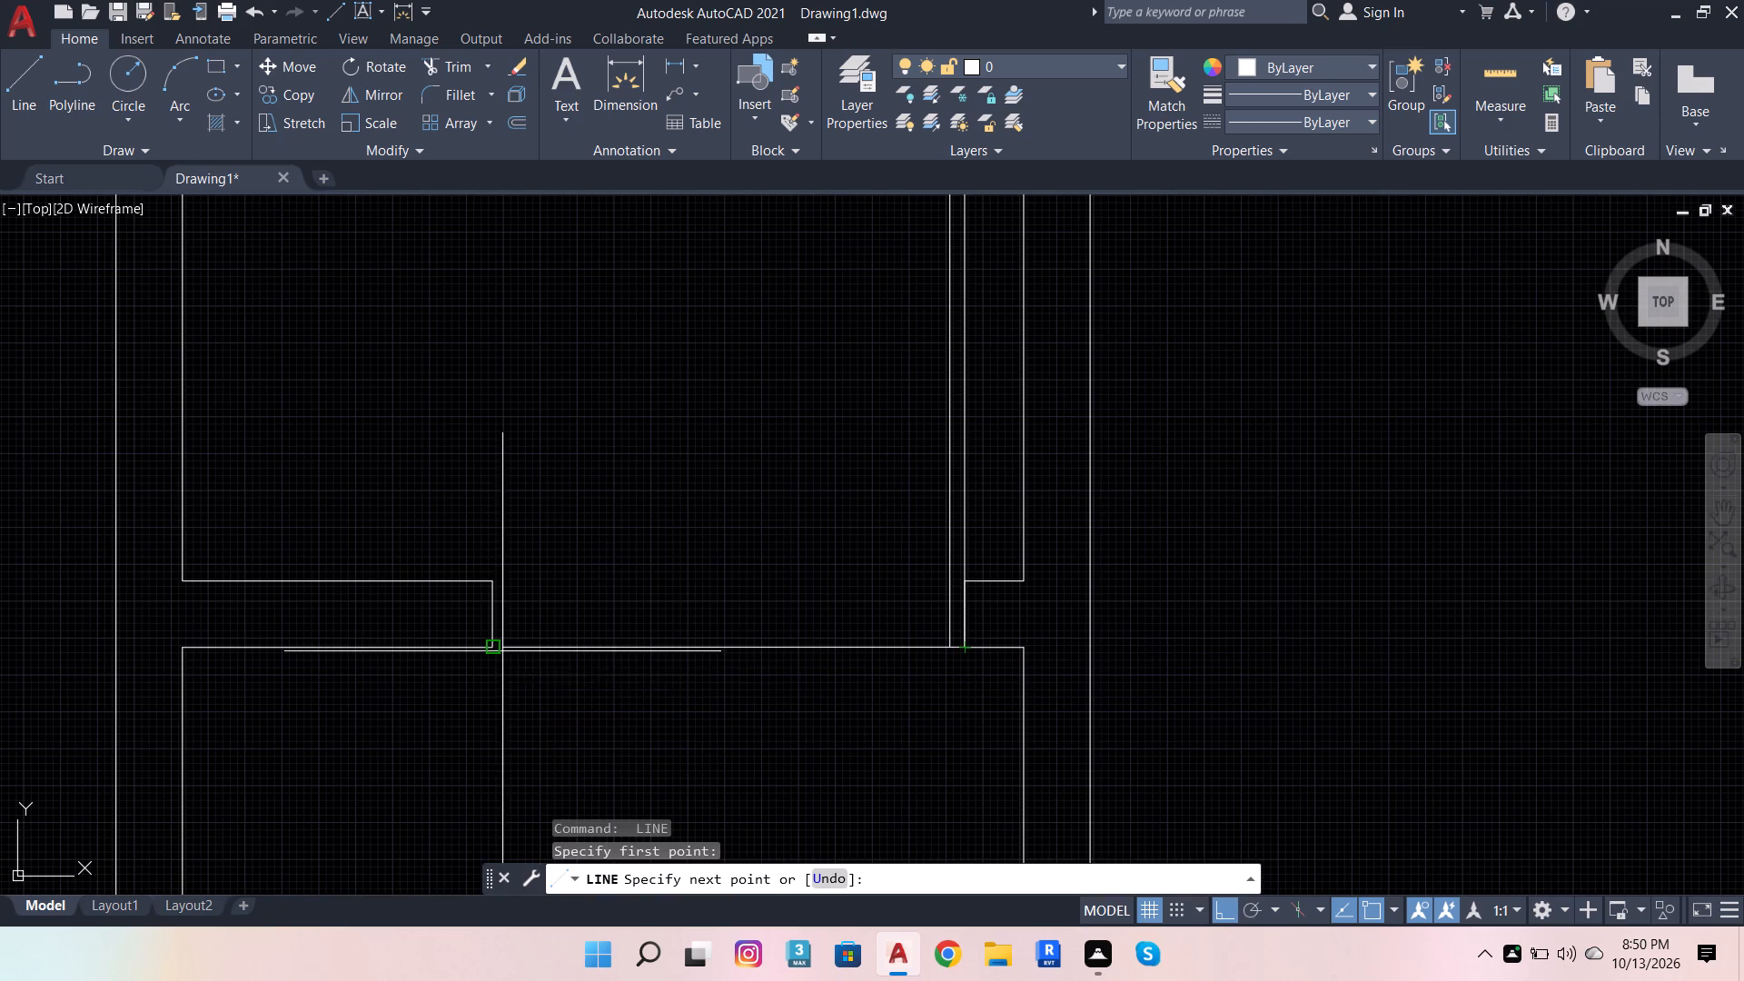
click(502, 651)
scroll(841, 703, down, 3)
key(space)
scroll(849, 563, up, 2)
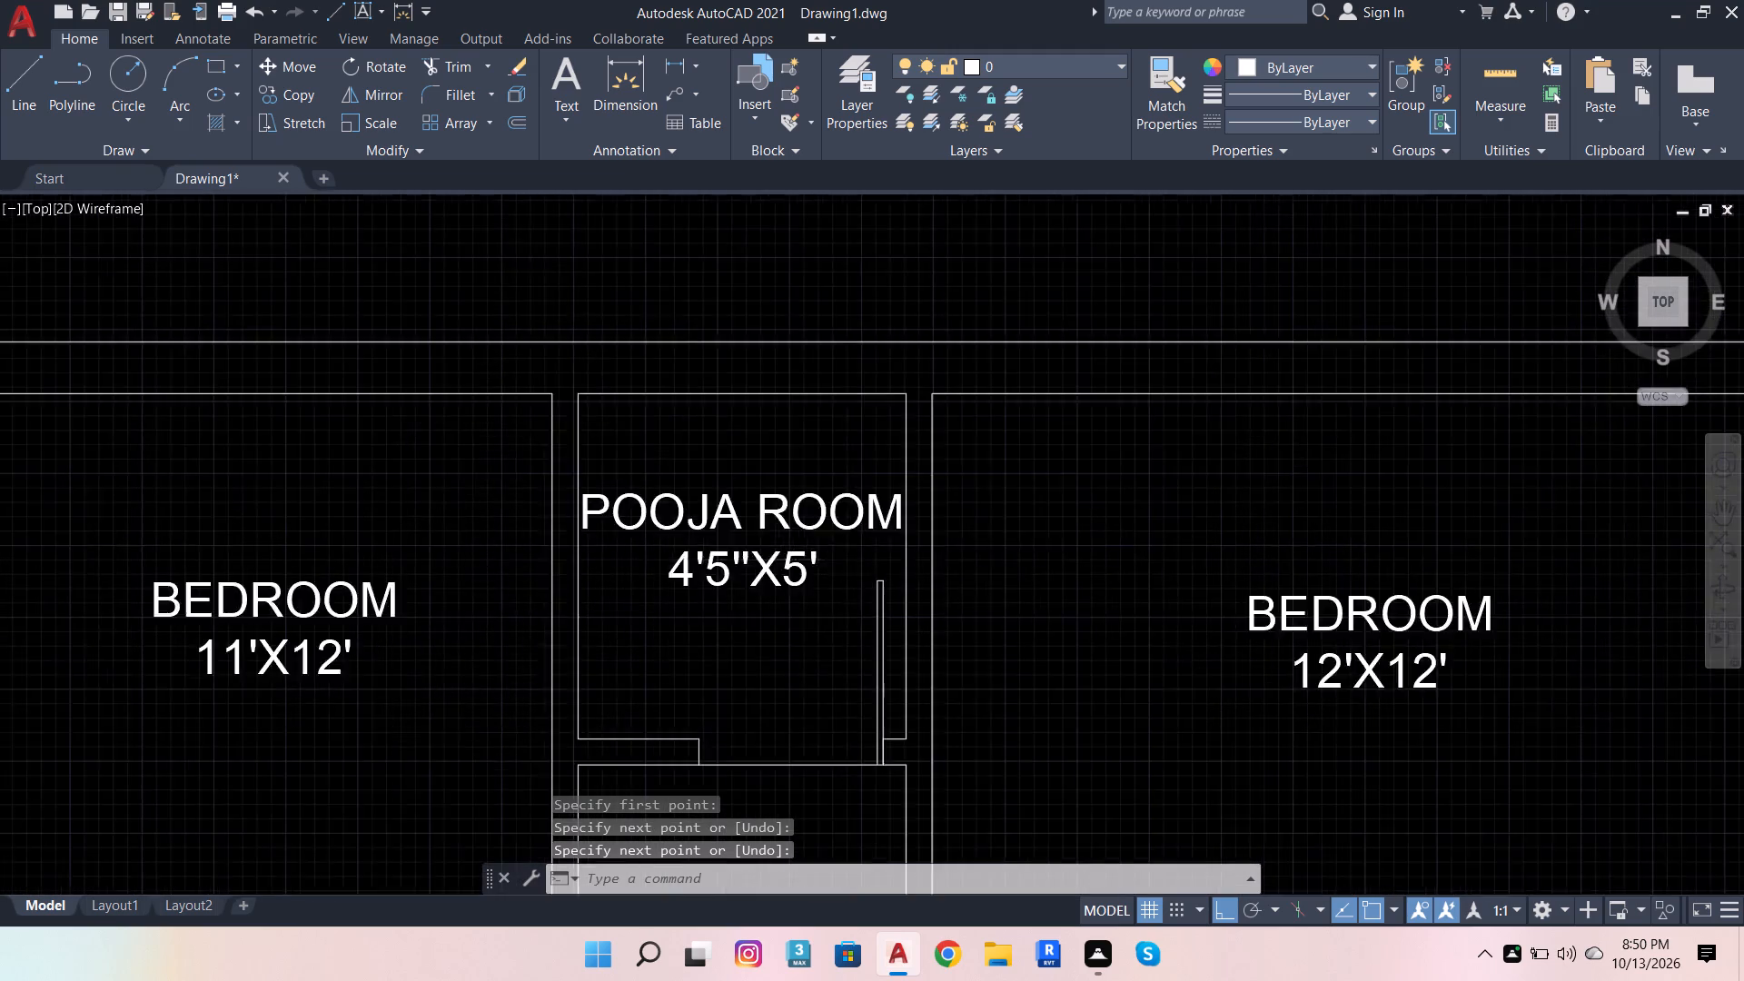
Draw the pooja room's door swing arc from the leaf's top through the opening's lower west corner, ending just below the wall.
click(172, 85)
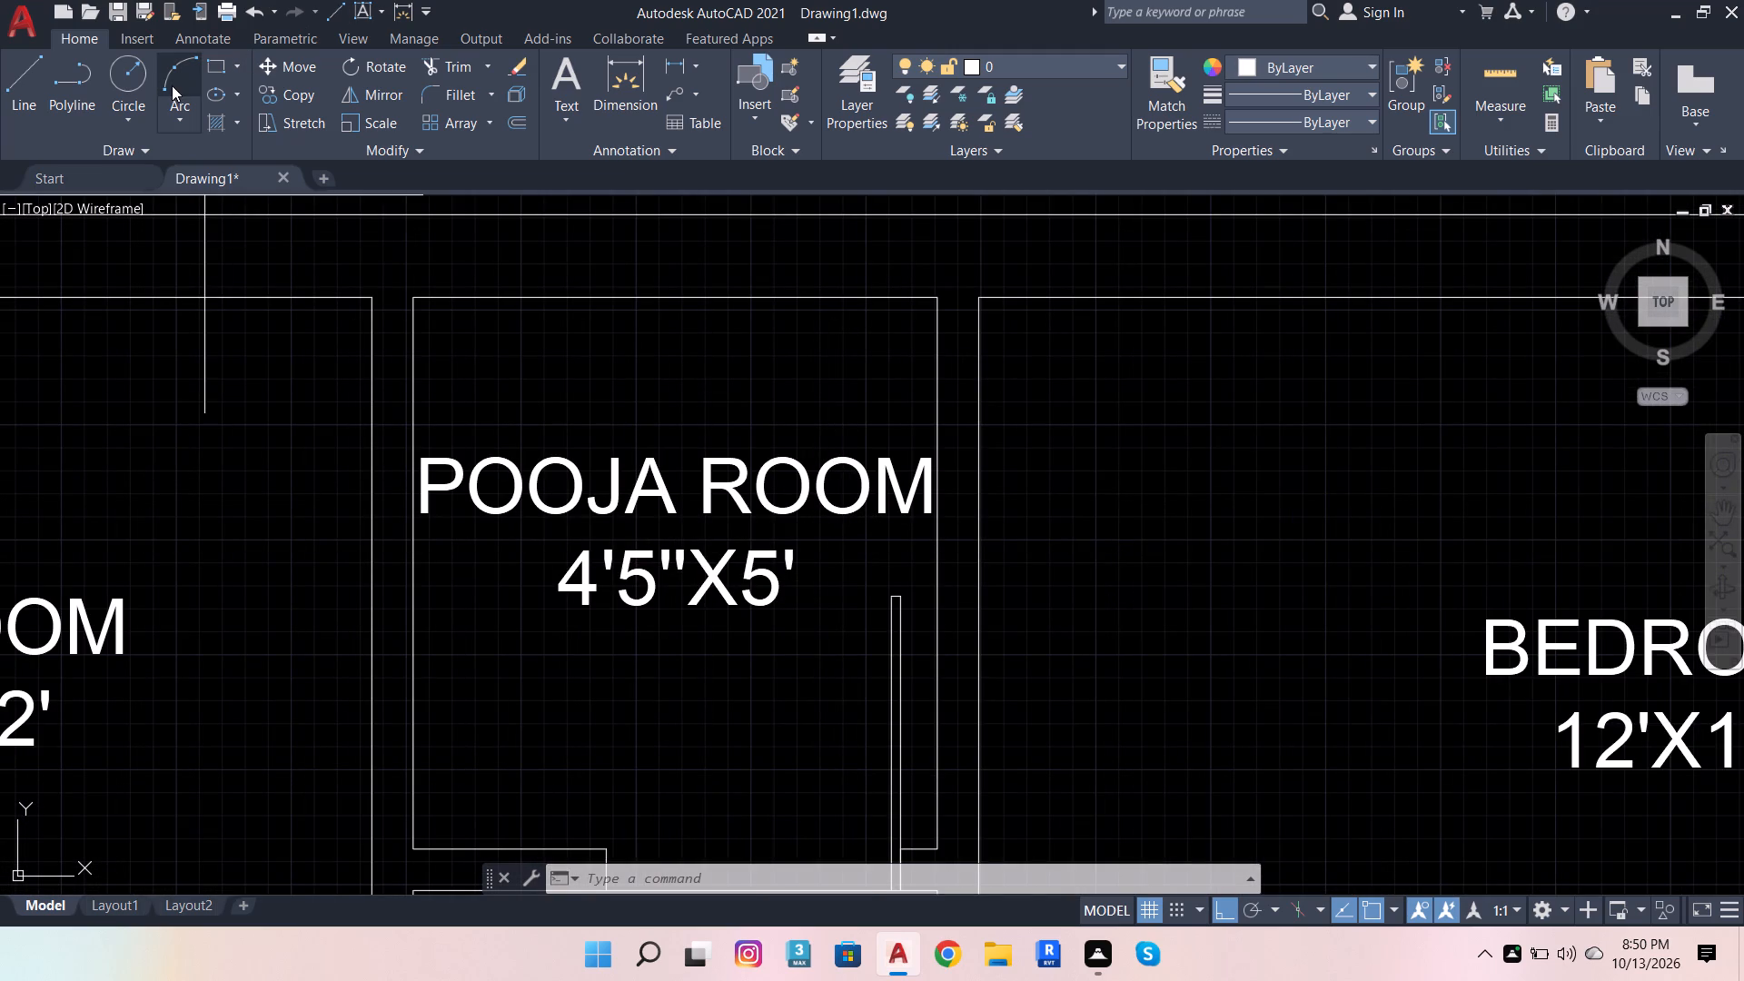
click(888, 599)
scroll(872, 569, down, 2)
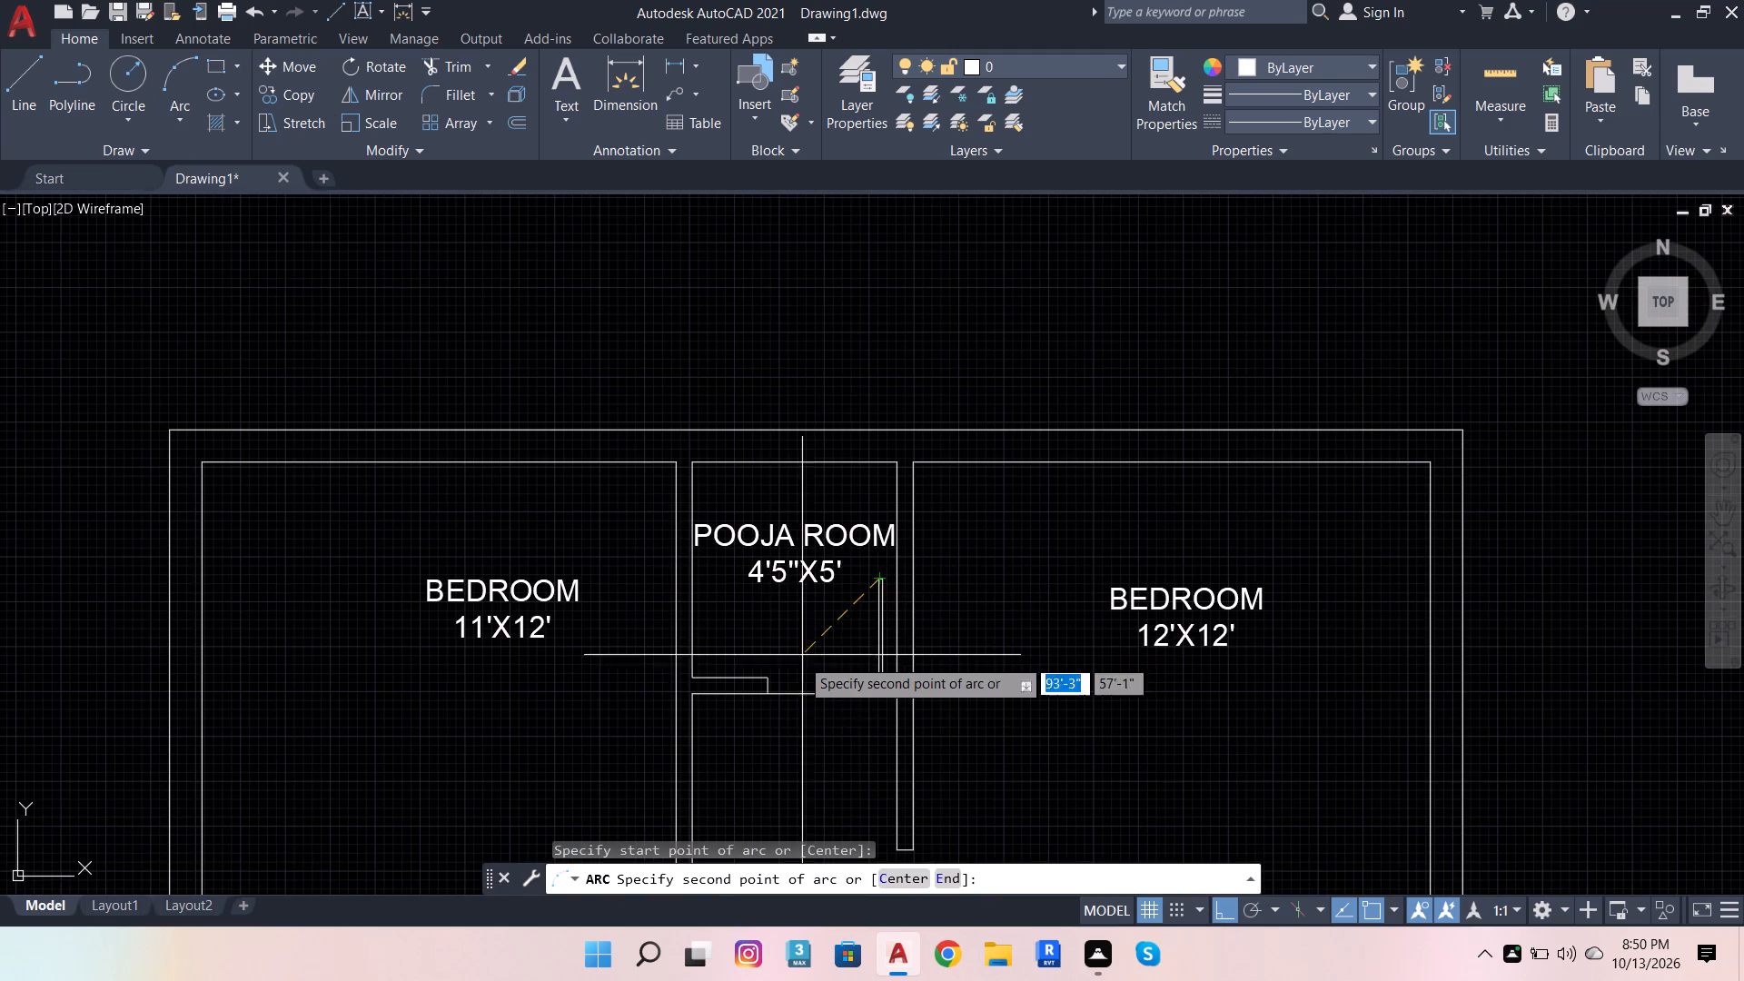
scroll(778, 678, up, 2)
click(747, 718)
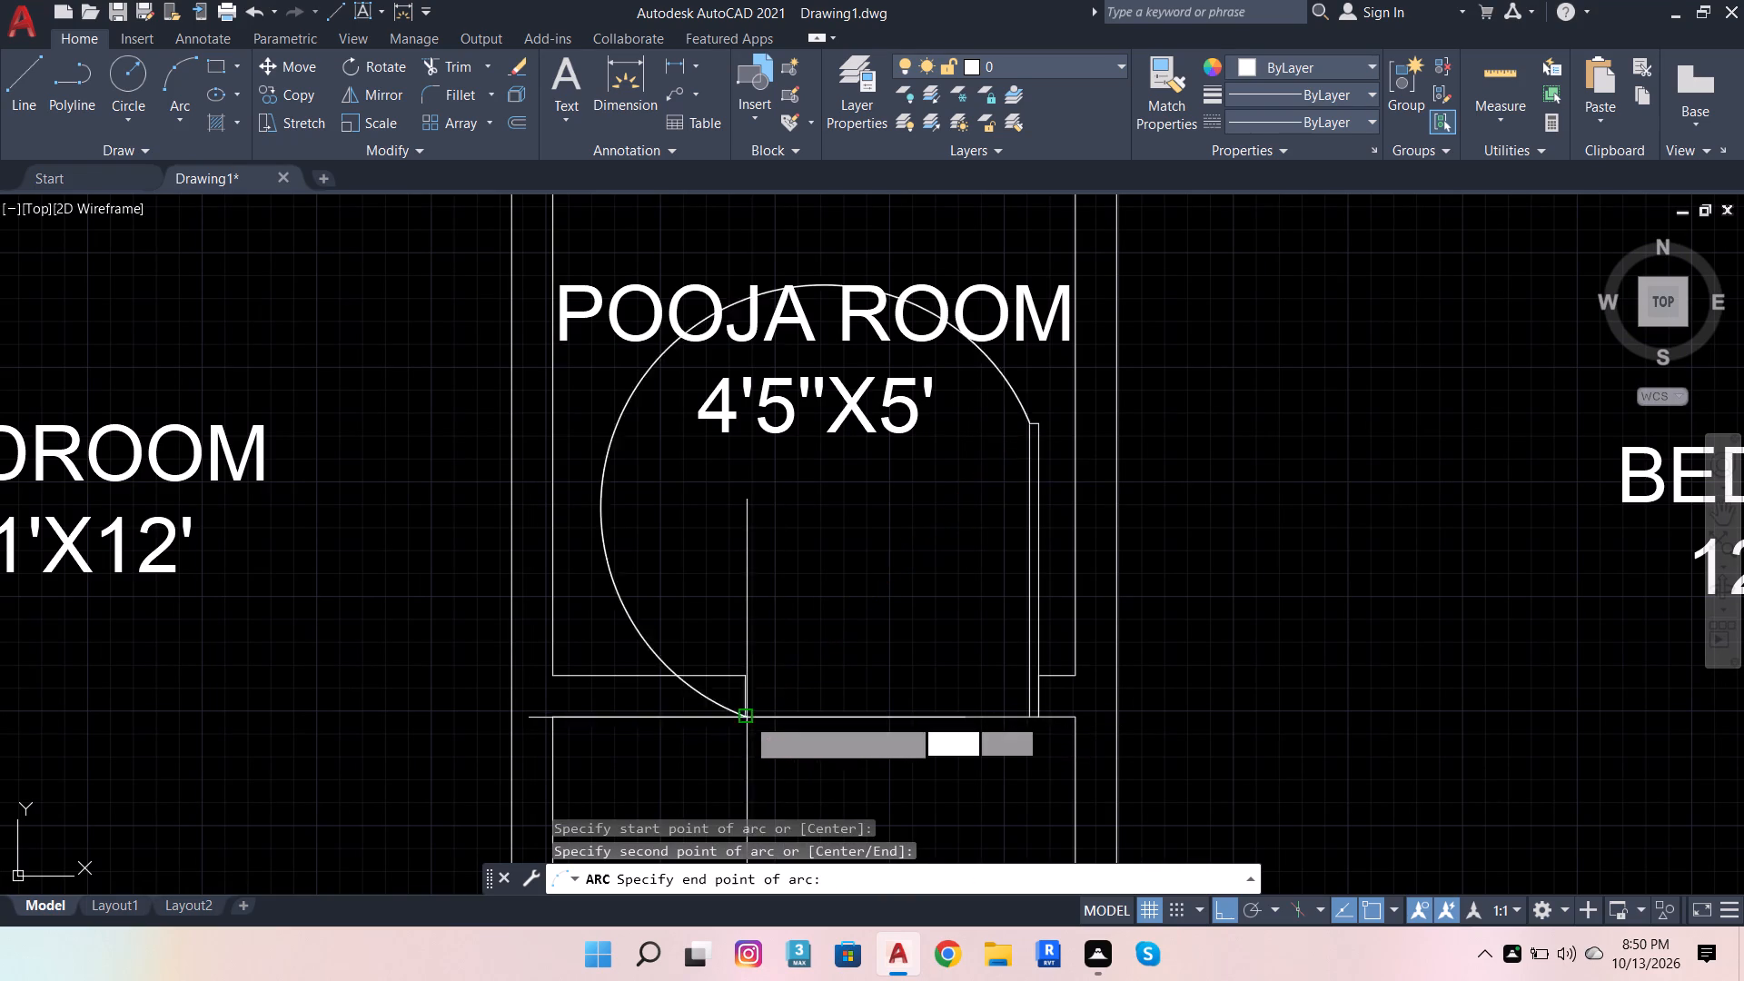
scroll(837, 730, down, 3)
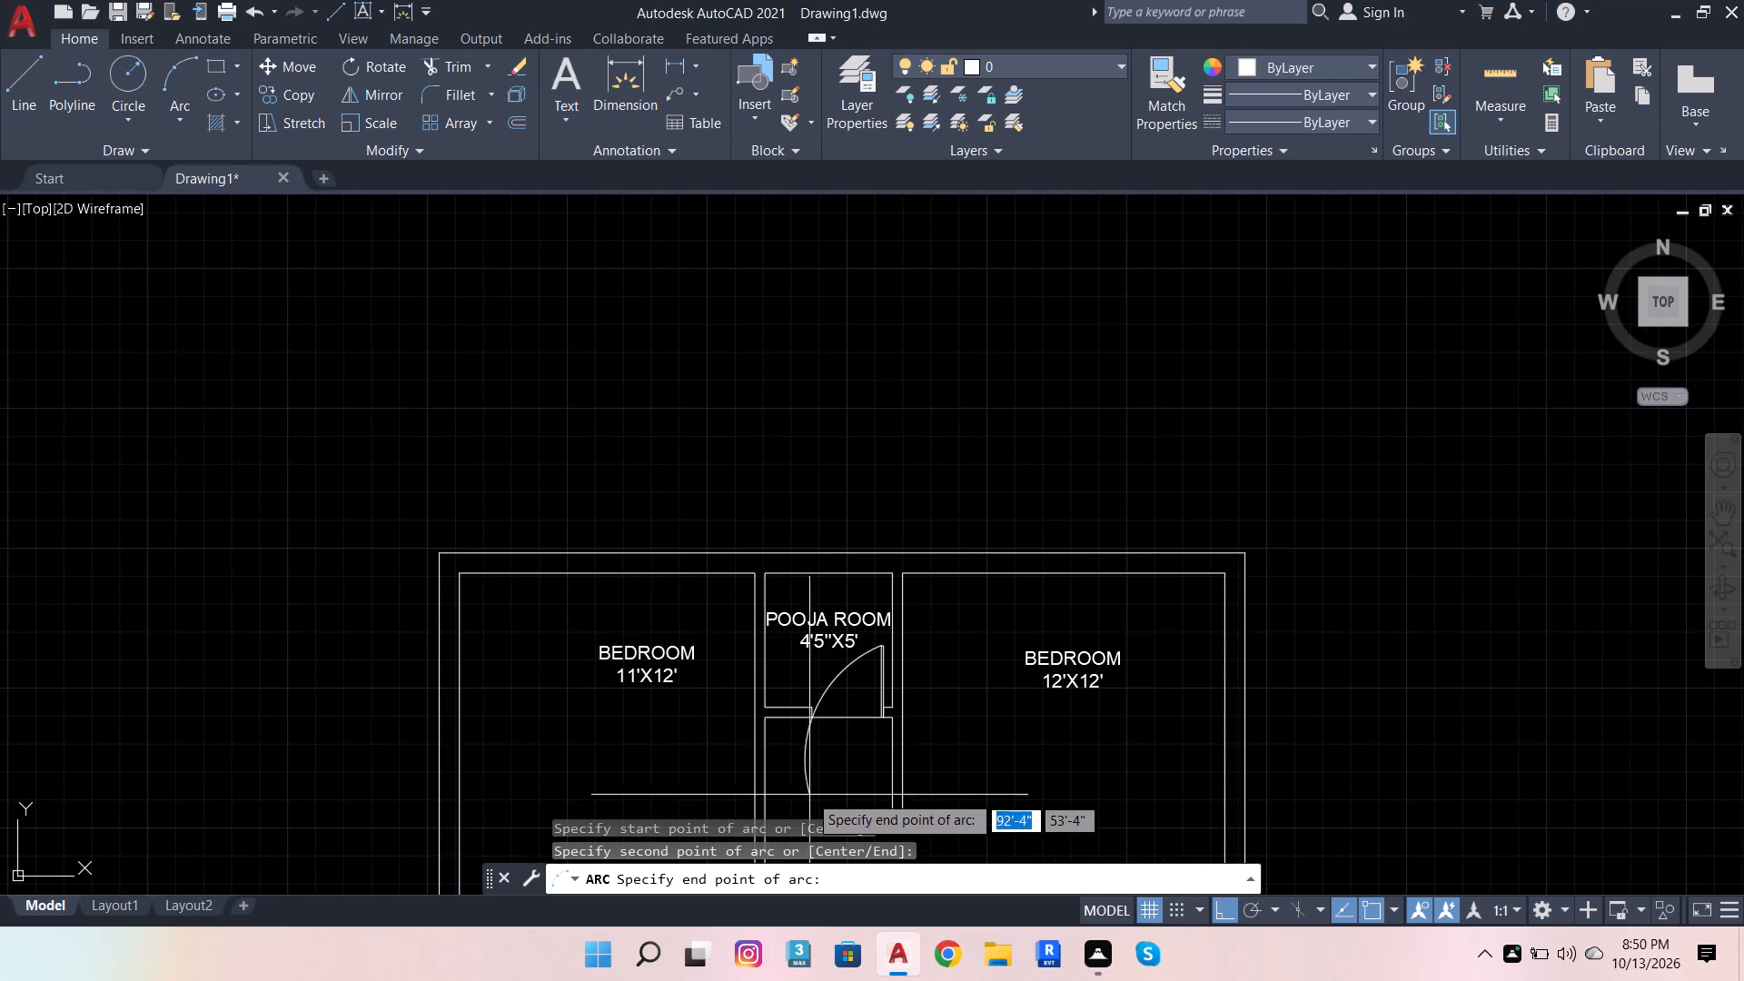
scroll(807, 792, up, 2)
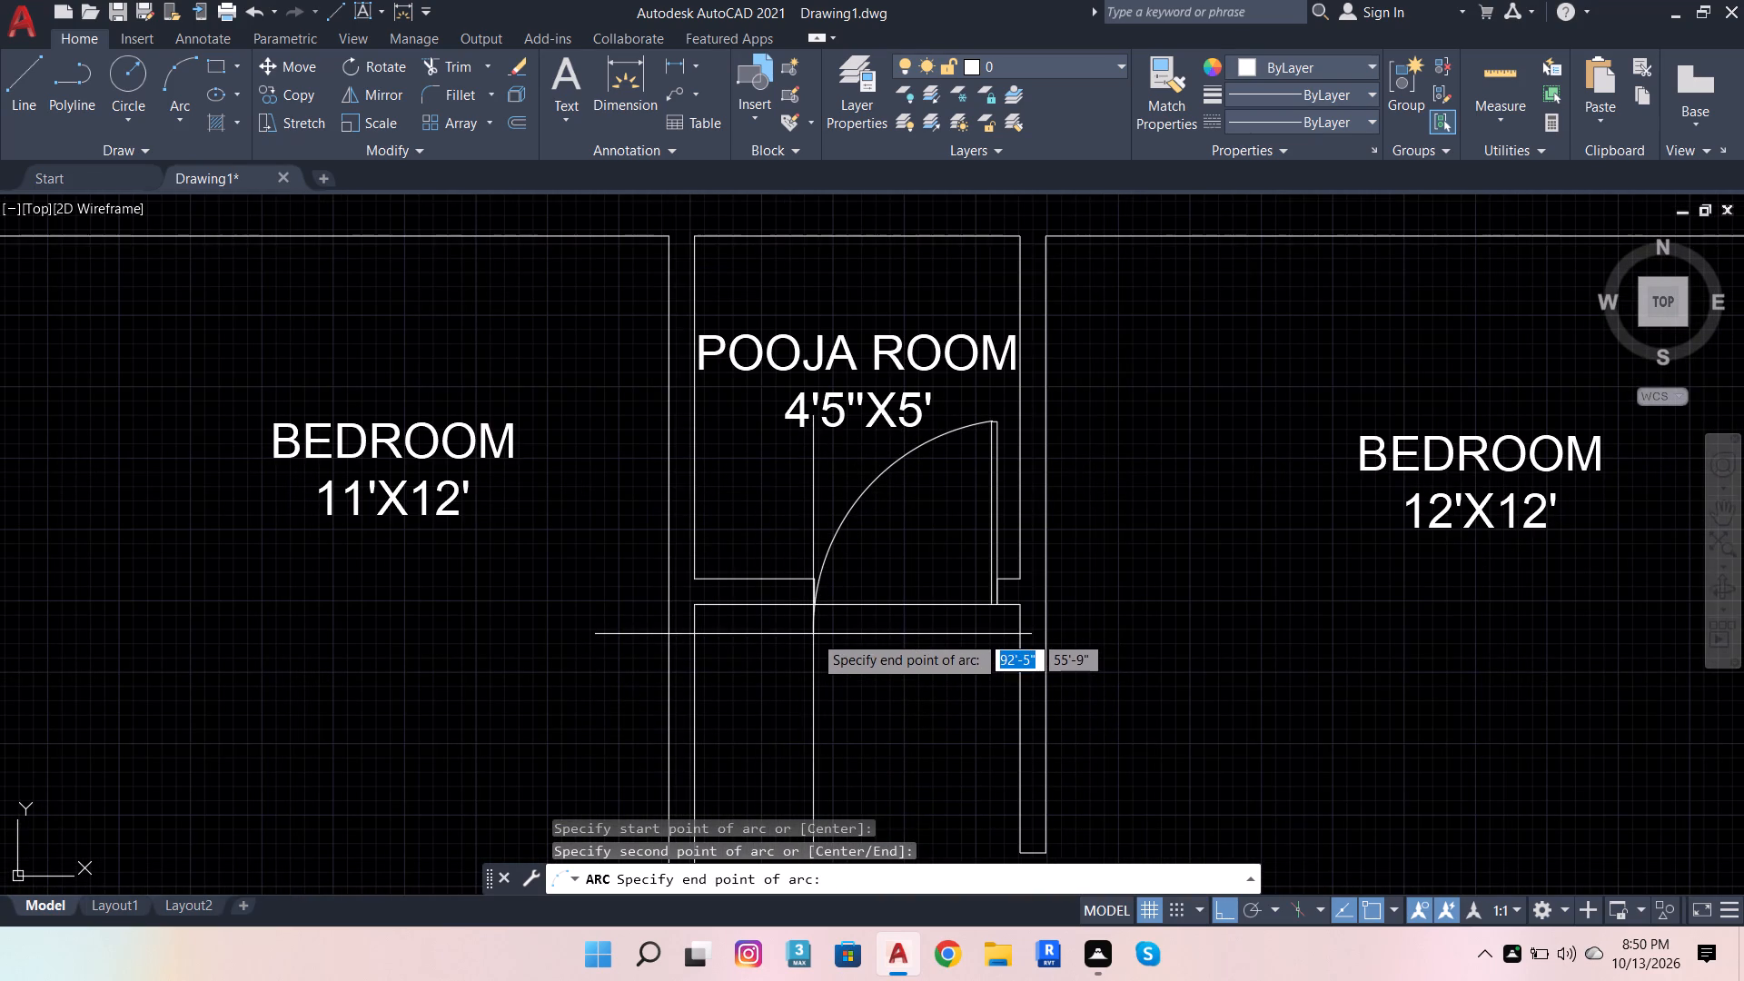
click(813, 634)
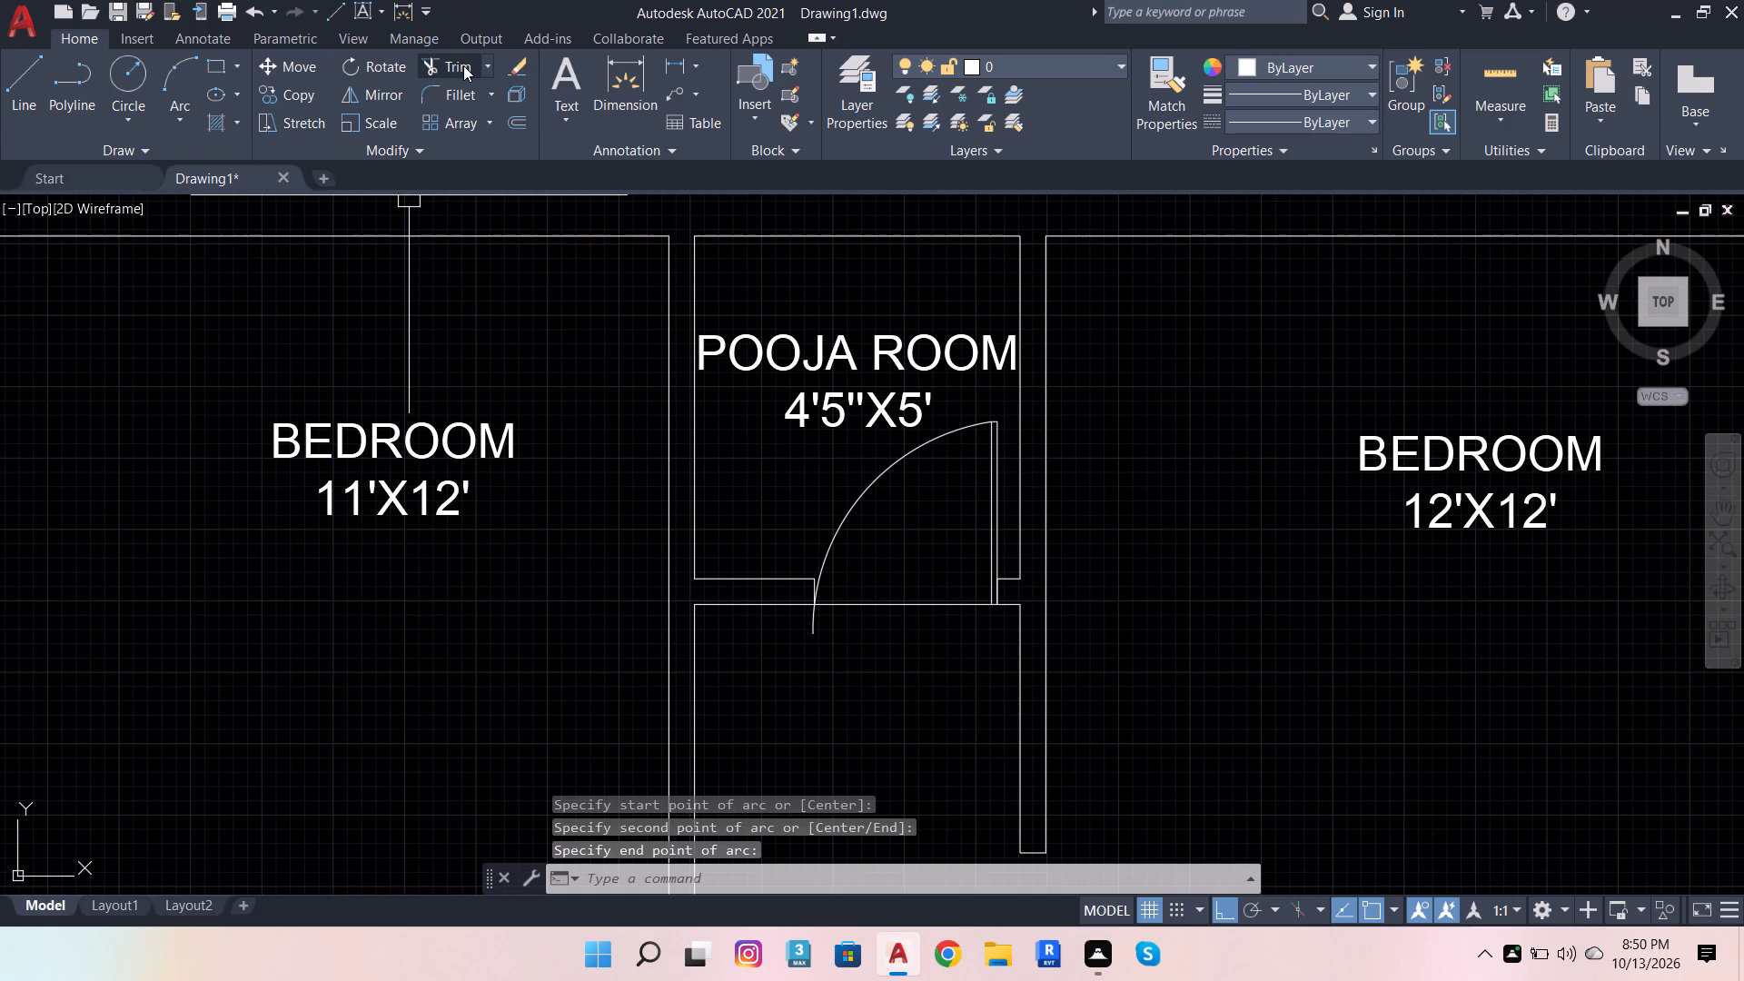
Trim off the end of the door swing arc that projects below the pooja room's opening line.
click(464, 65)
scroll(780, 628, up, 1)
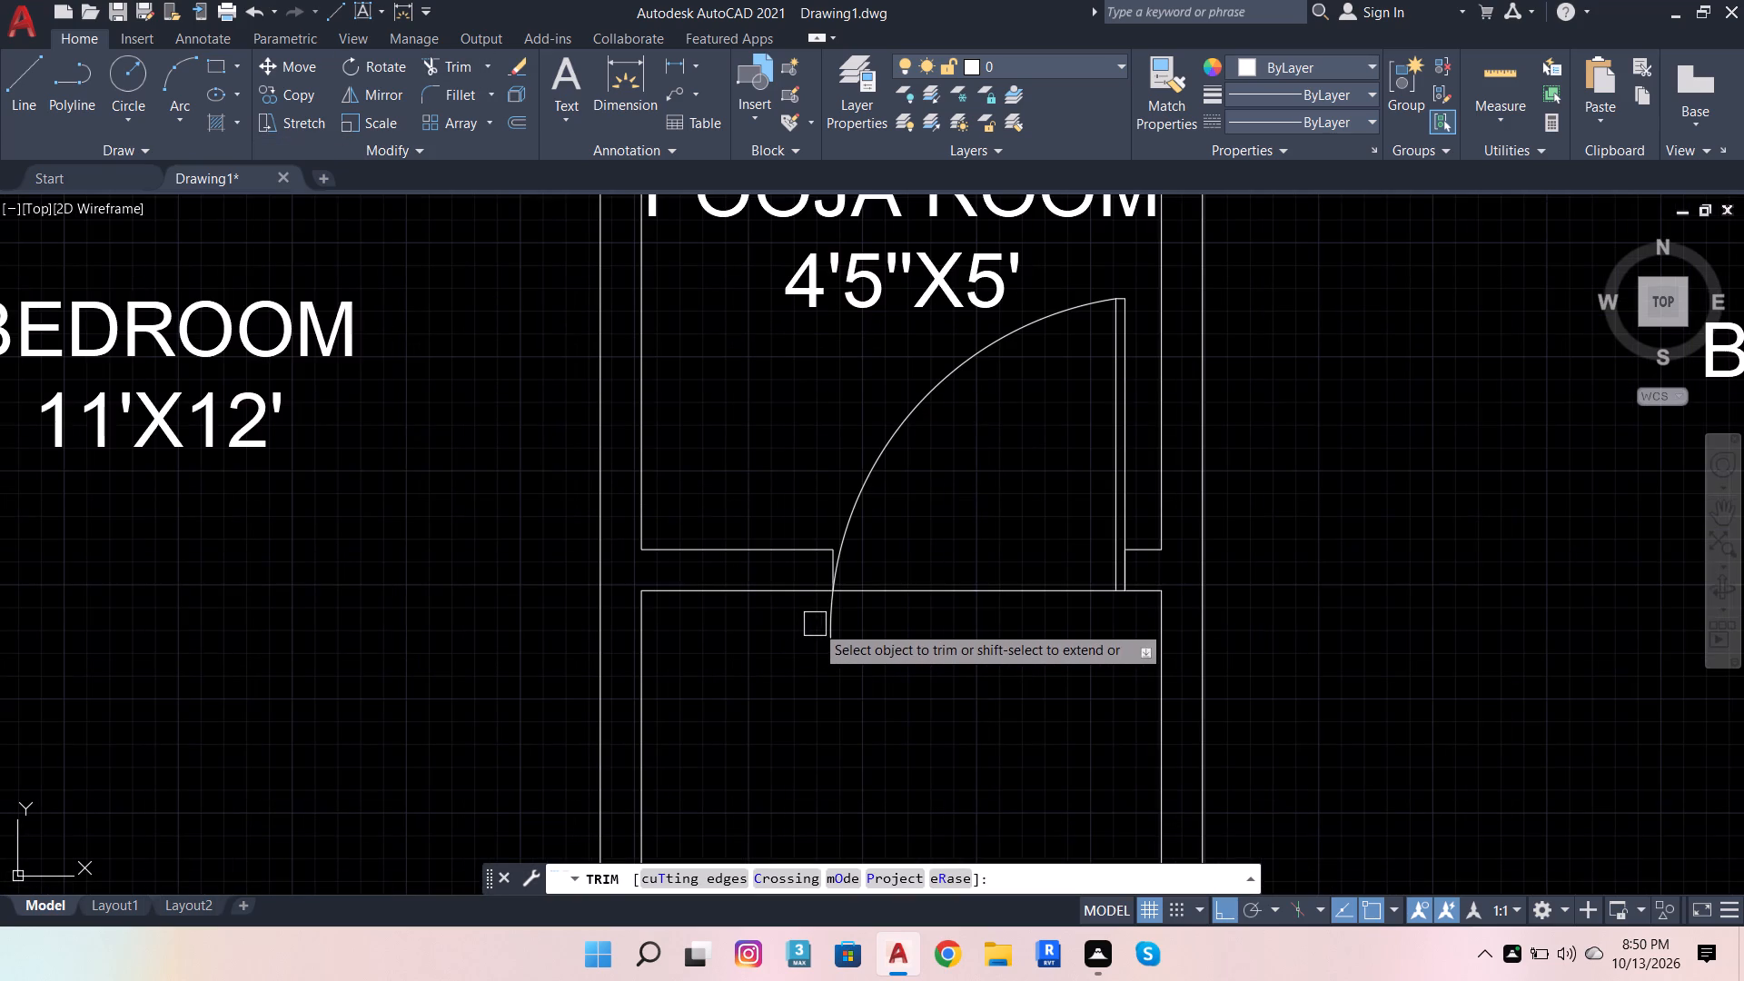
click(827, 626)
key(Escape)
key(Escape)
key(Escape)
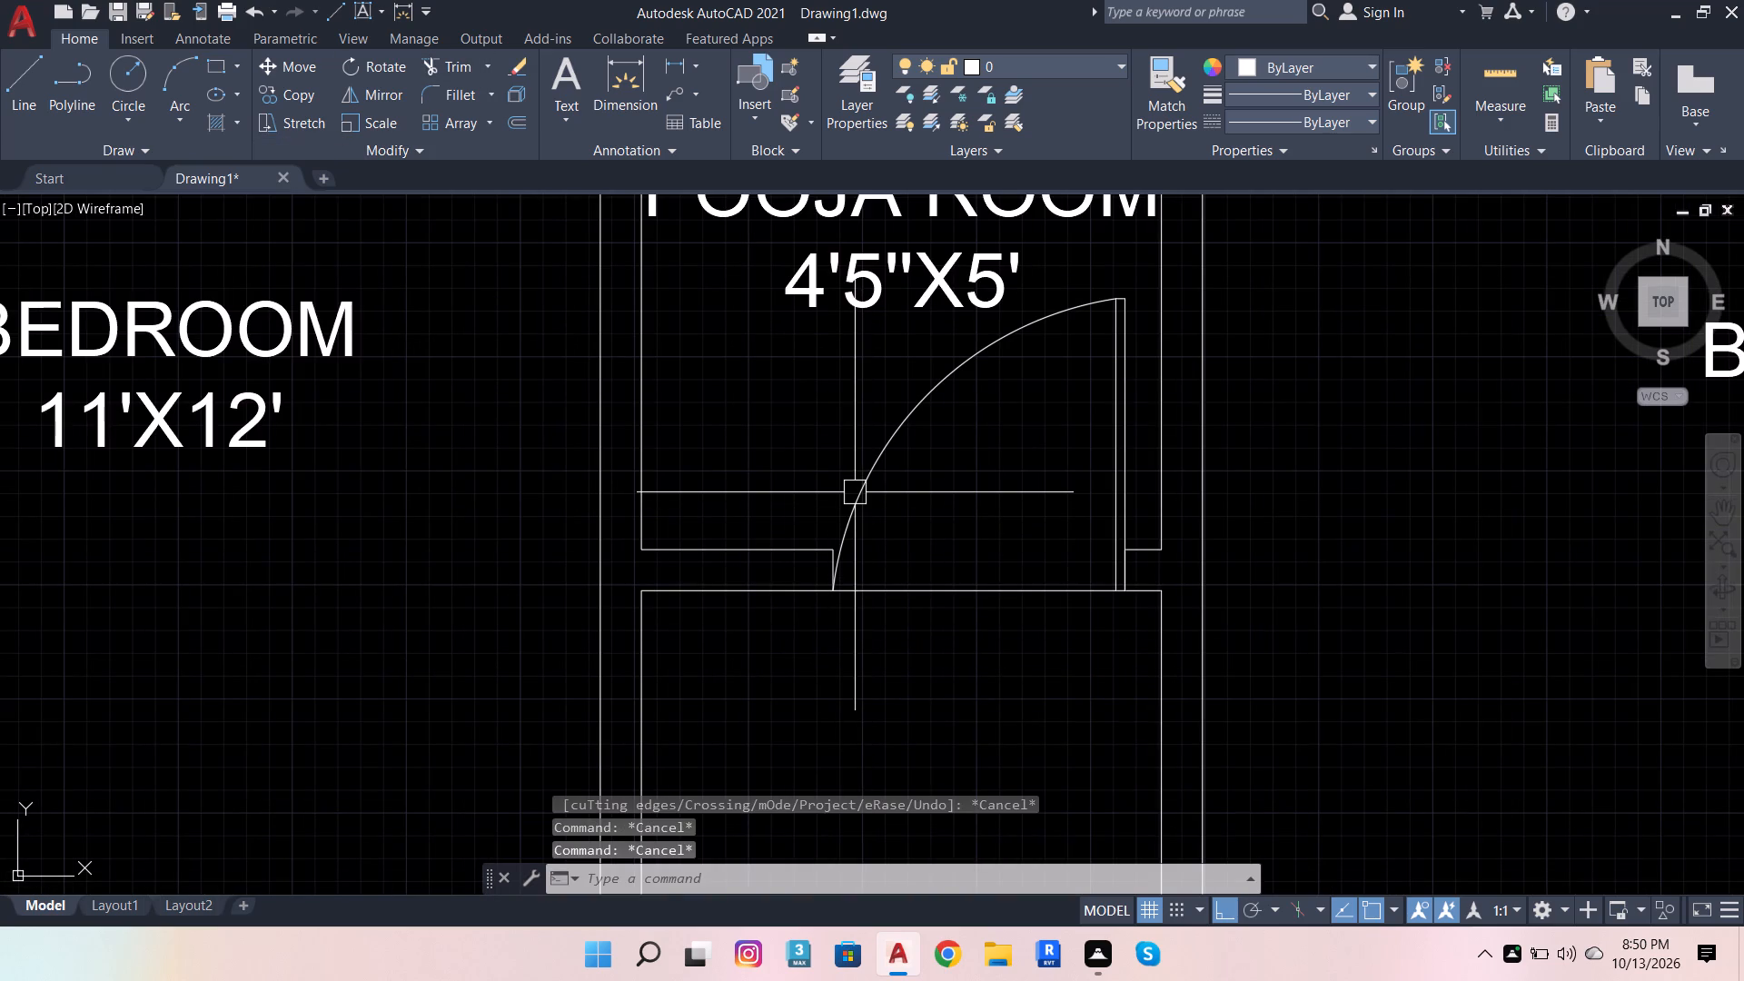
Combine the pooja room's door leaf, opening line and swing arc into a block named RFEGTHYUJU.
click(855, 492)
click(957, 592)
scroll(1084, 486, up, 1)
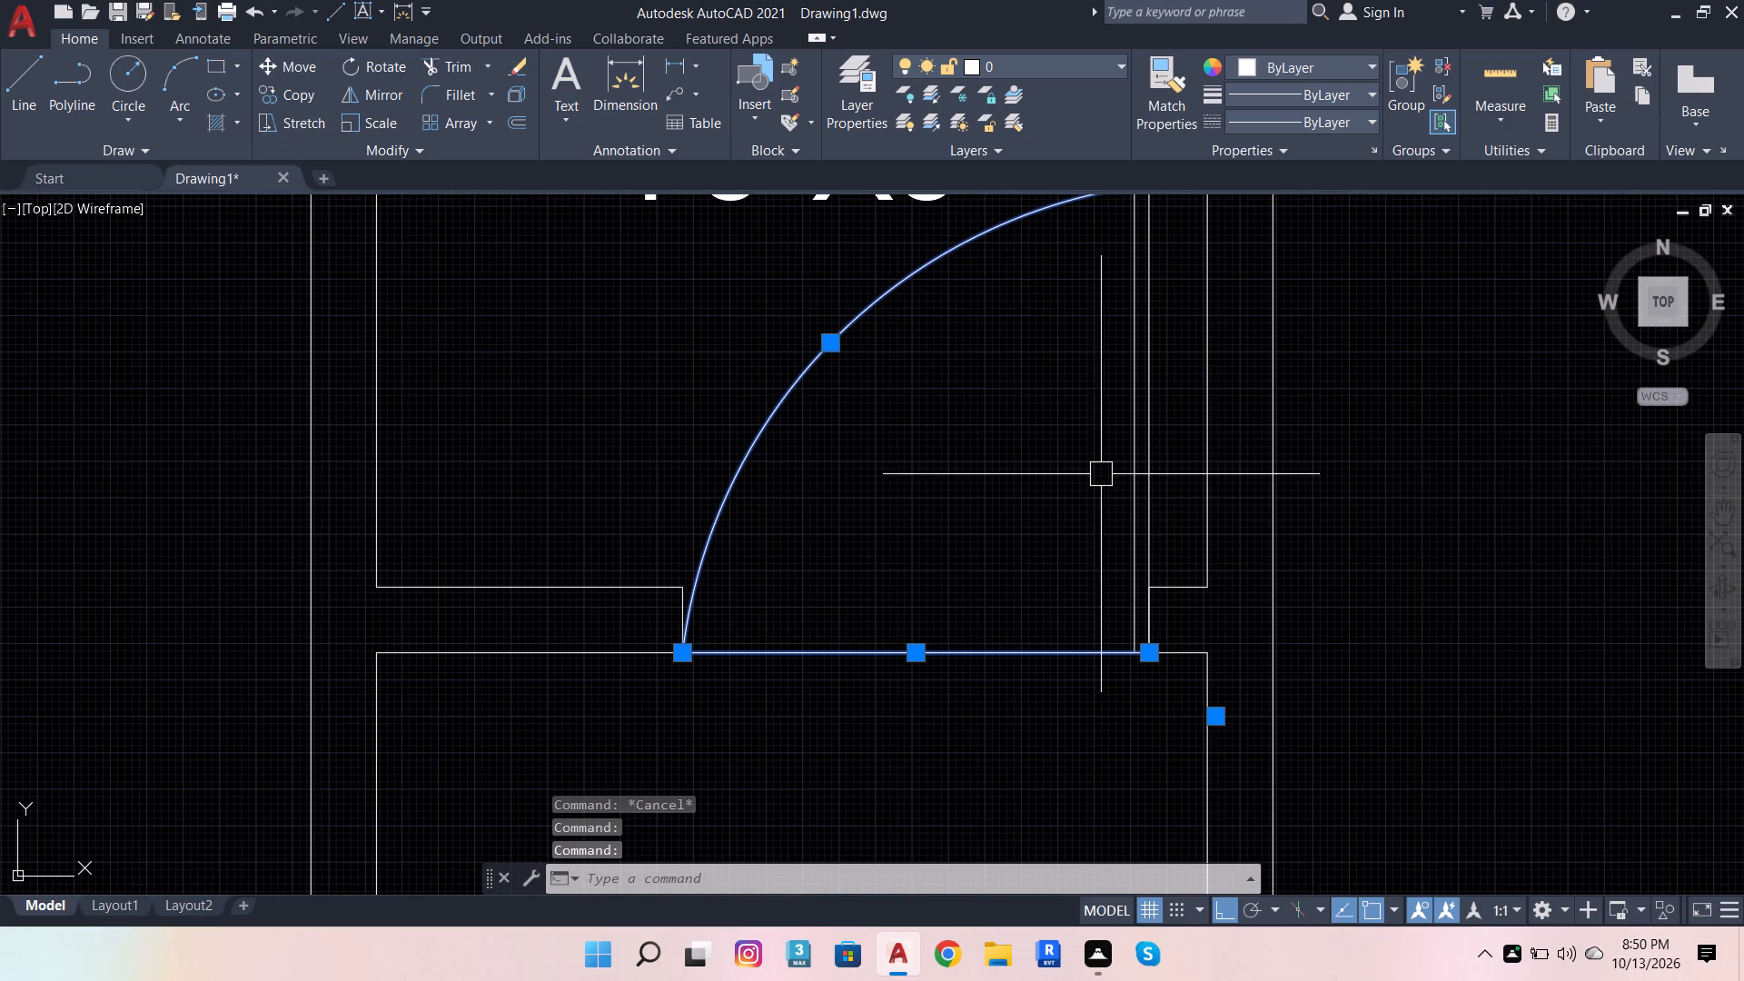
click(1129, 456)
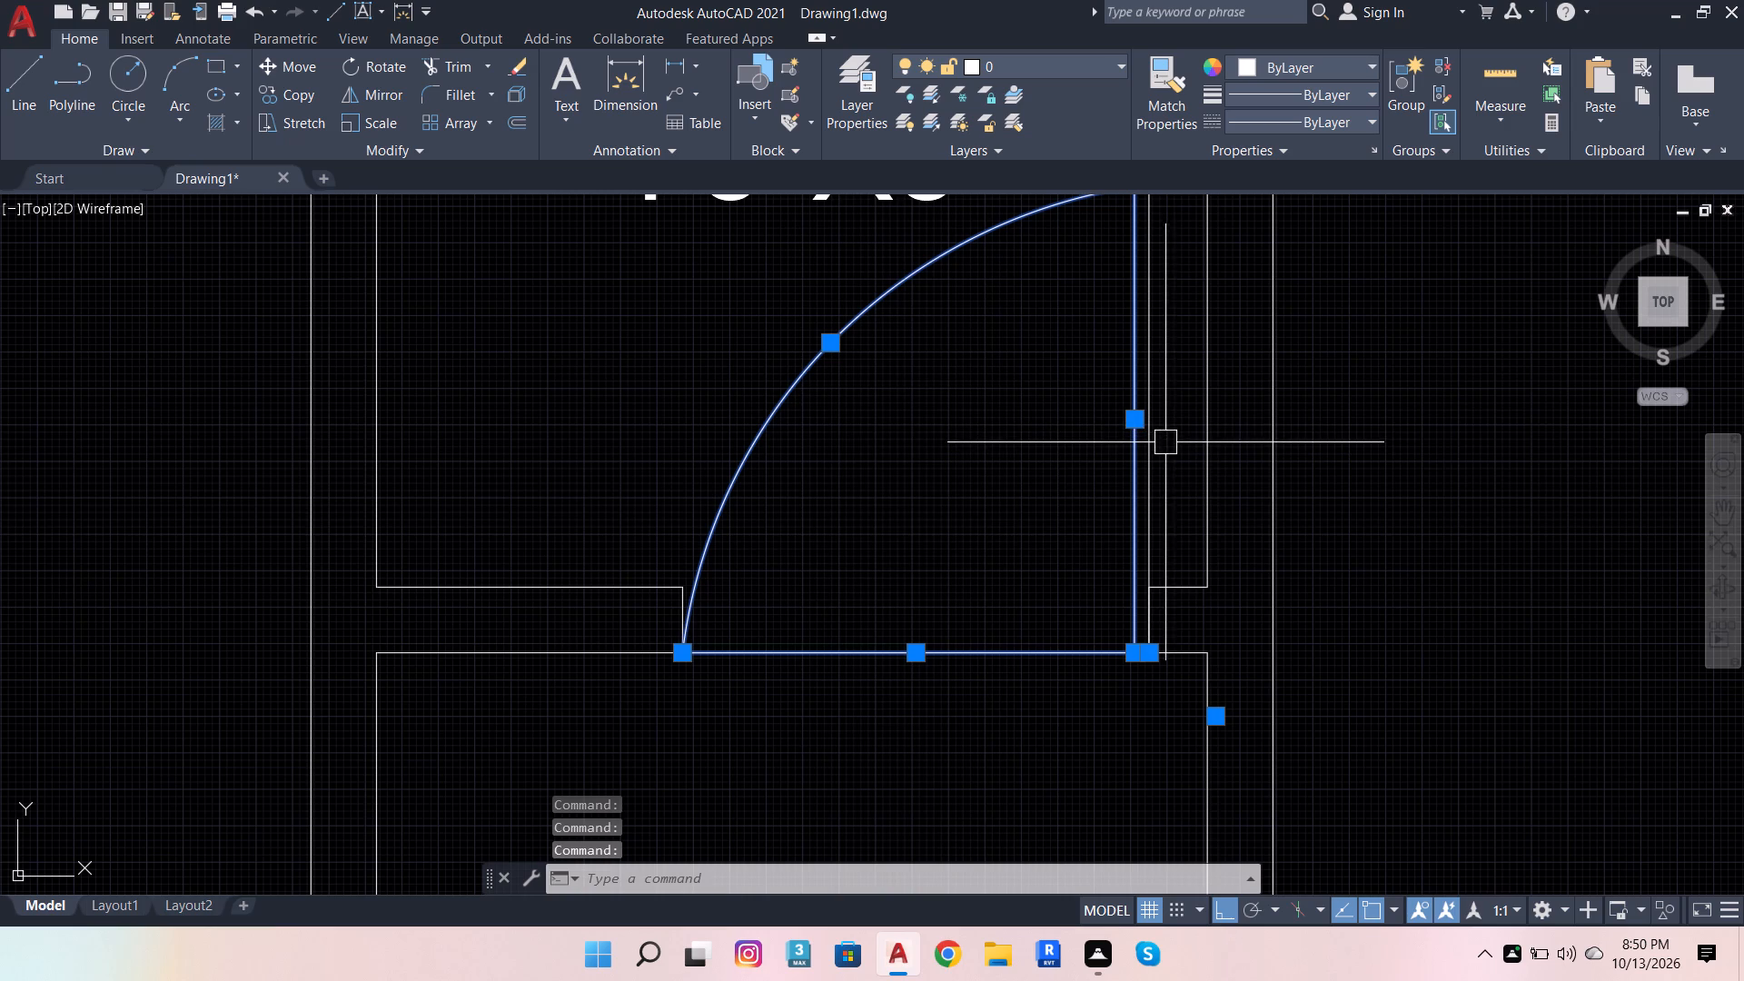
click(1159, 461)
scroll(1150, 268, down, 3)
scroll(1149, 243, up, 6)
click(1138, 524)
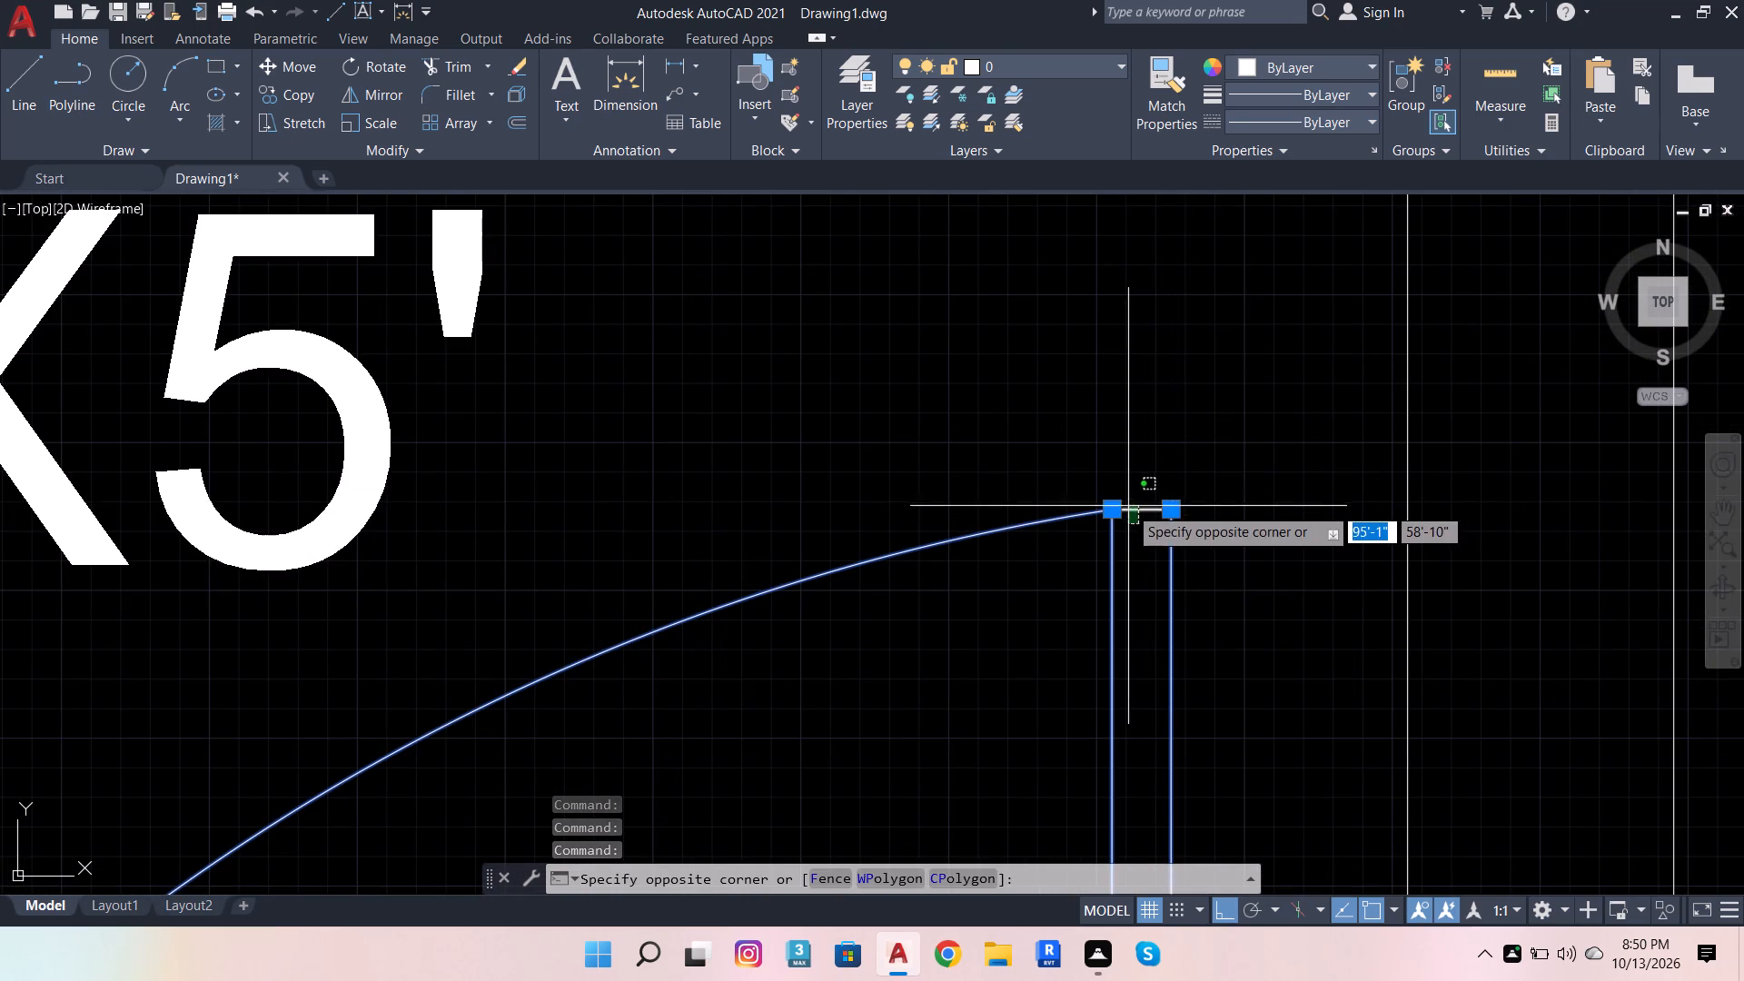
click(1132, 459)
scroll(1021, 719, down, 3)
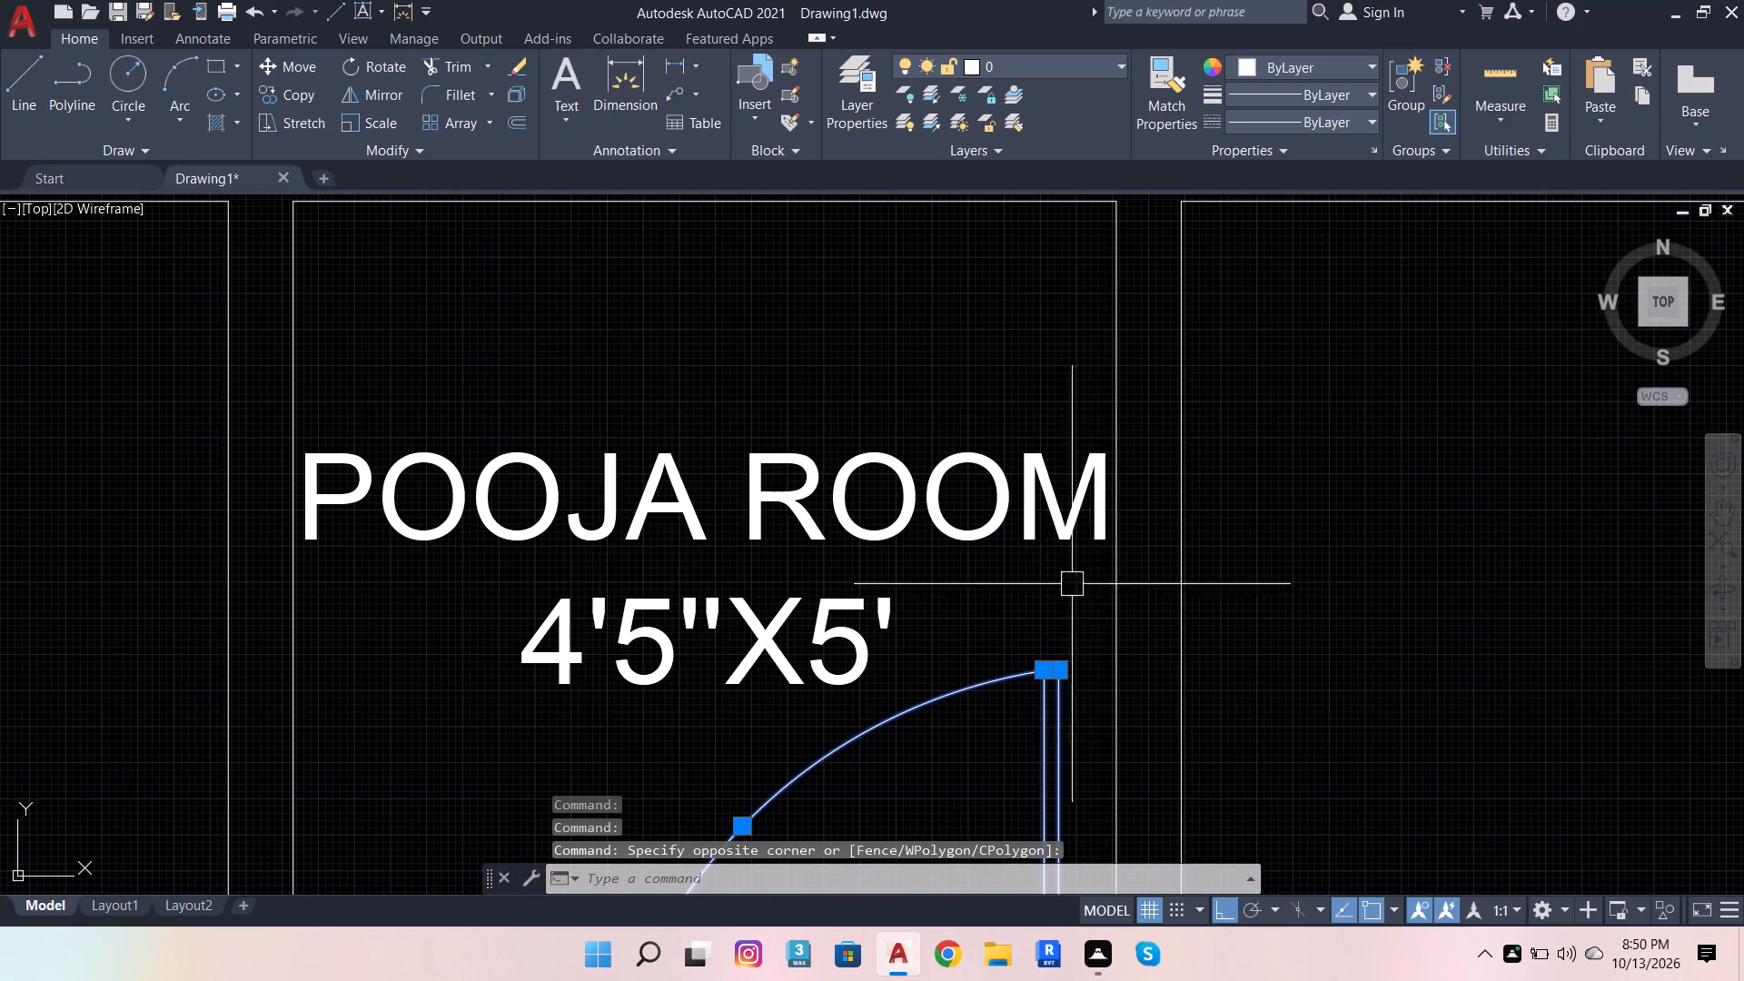
scroll(922, 633, down, 4)
key(b)
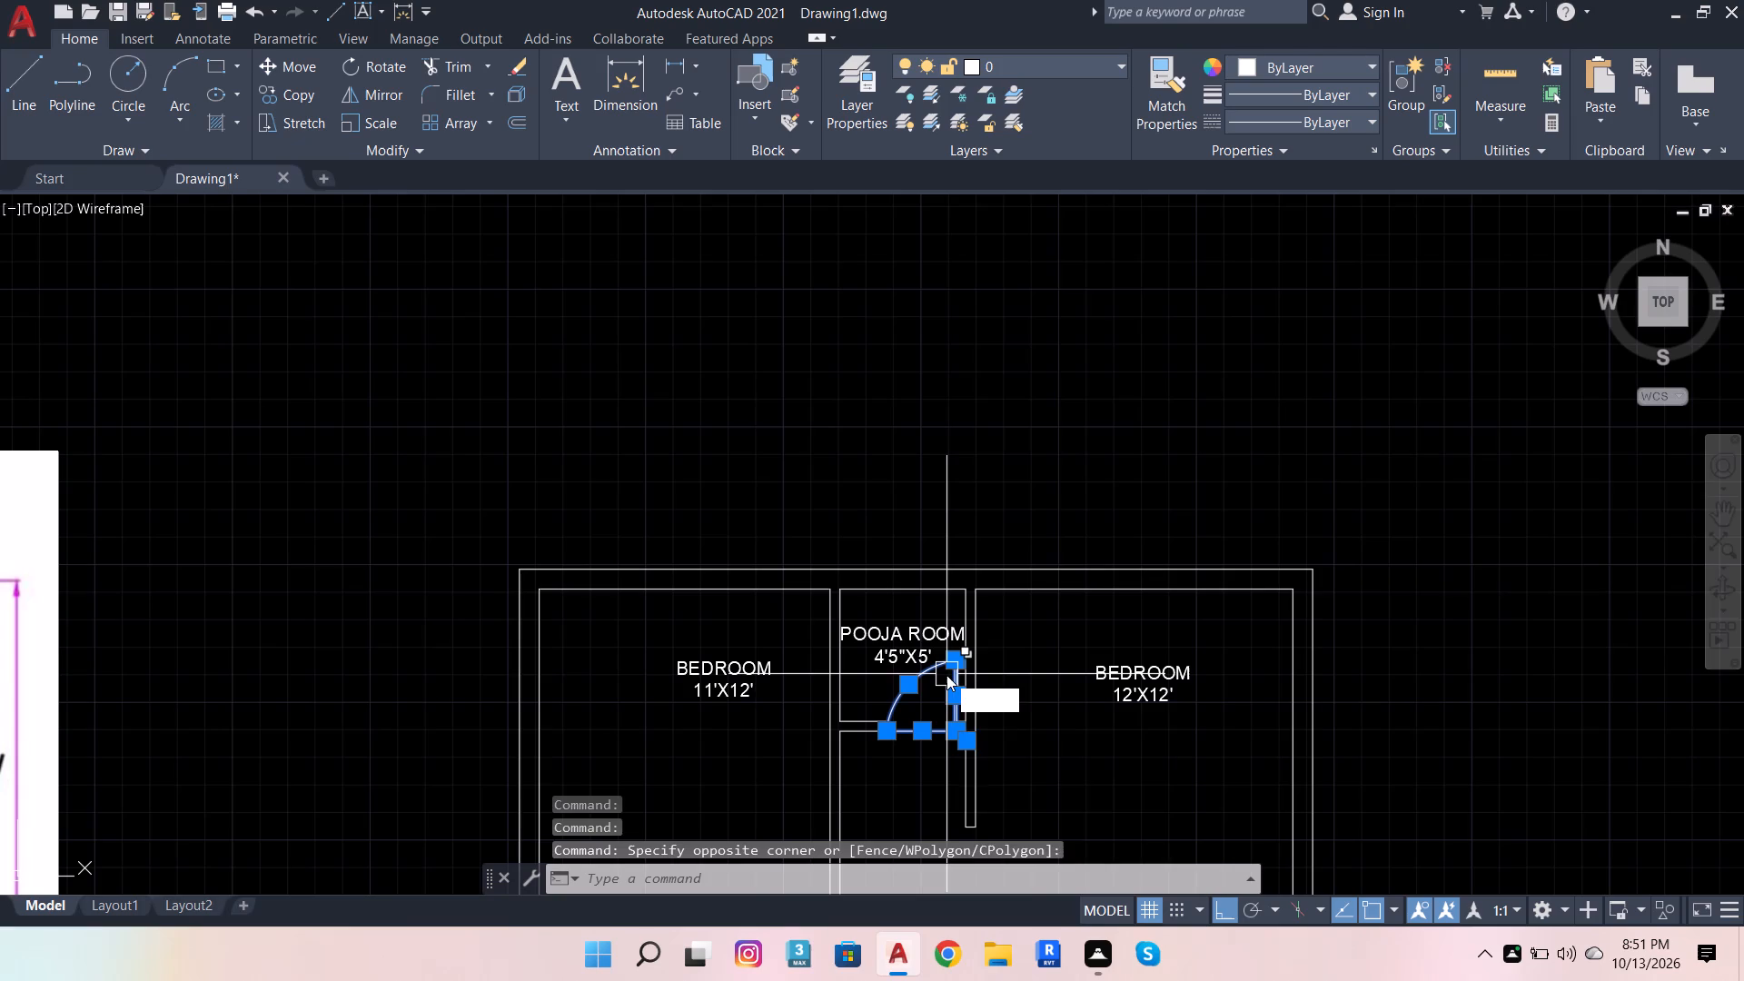
click(1035, 723)
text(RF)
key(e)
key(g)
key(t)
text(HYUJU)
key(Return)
Copy the door block from its leaf's lower outer corner to the openings of the 12'x12' and 11'x12' bedrooms.
scroll(953, 702, up, 1)
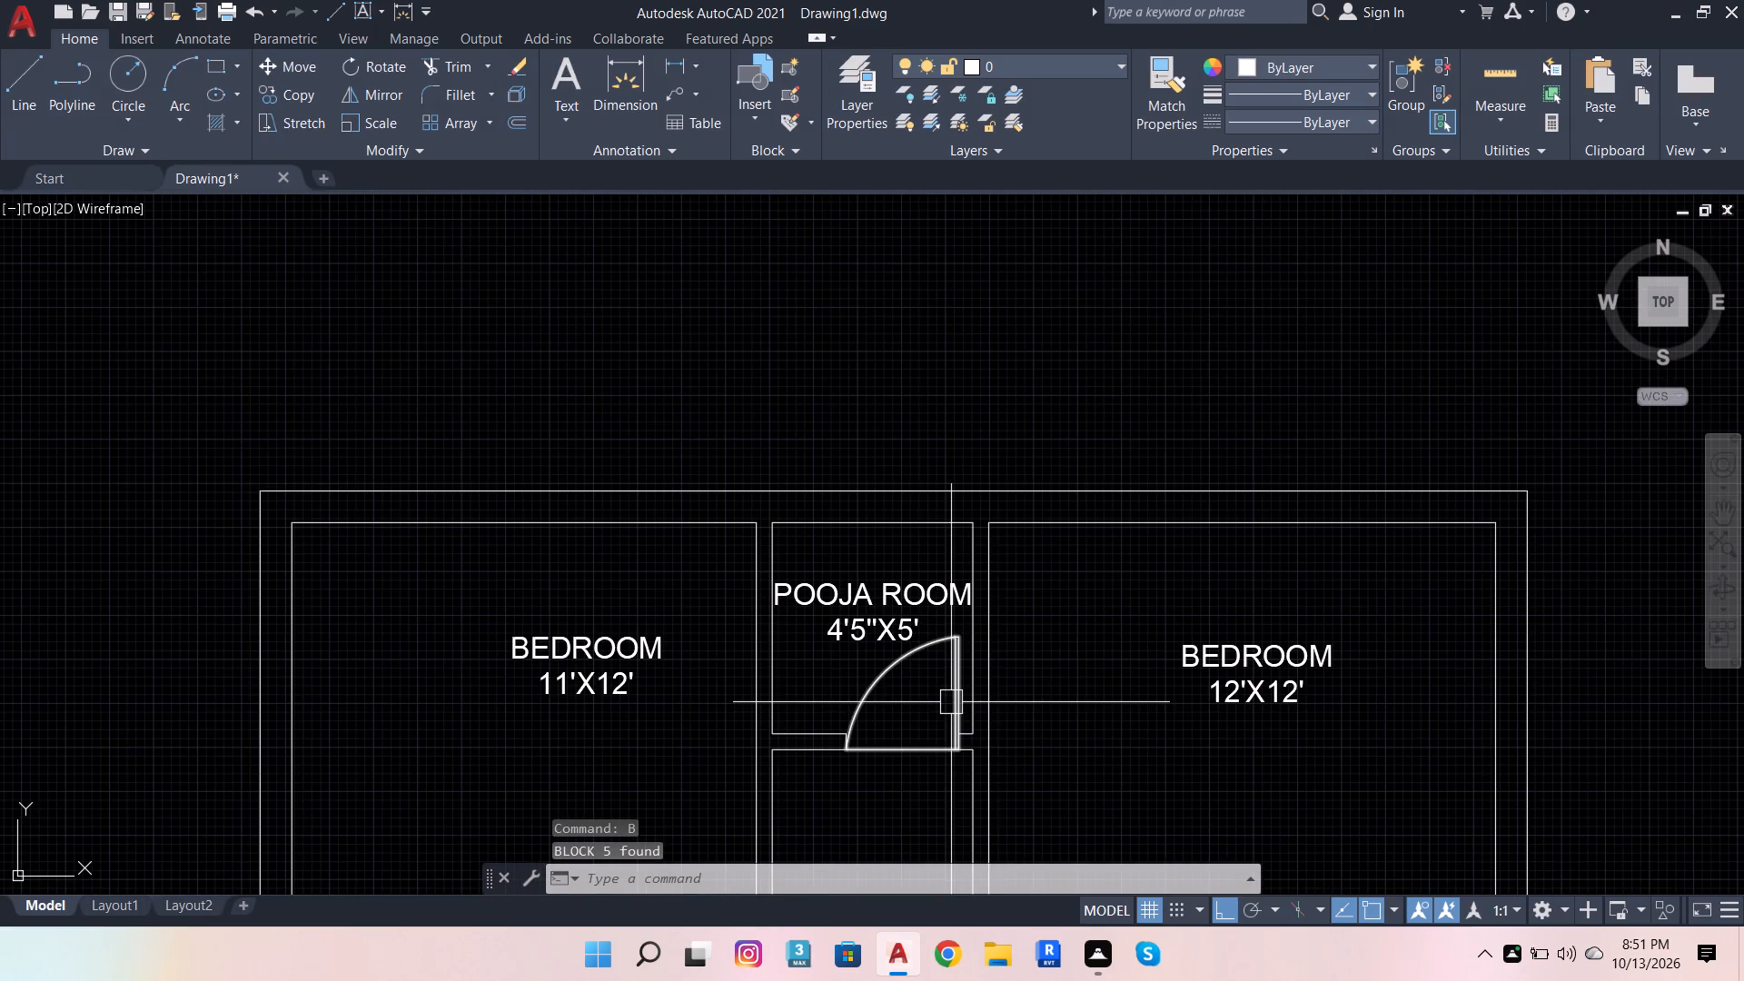
click(951, 702)
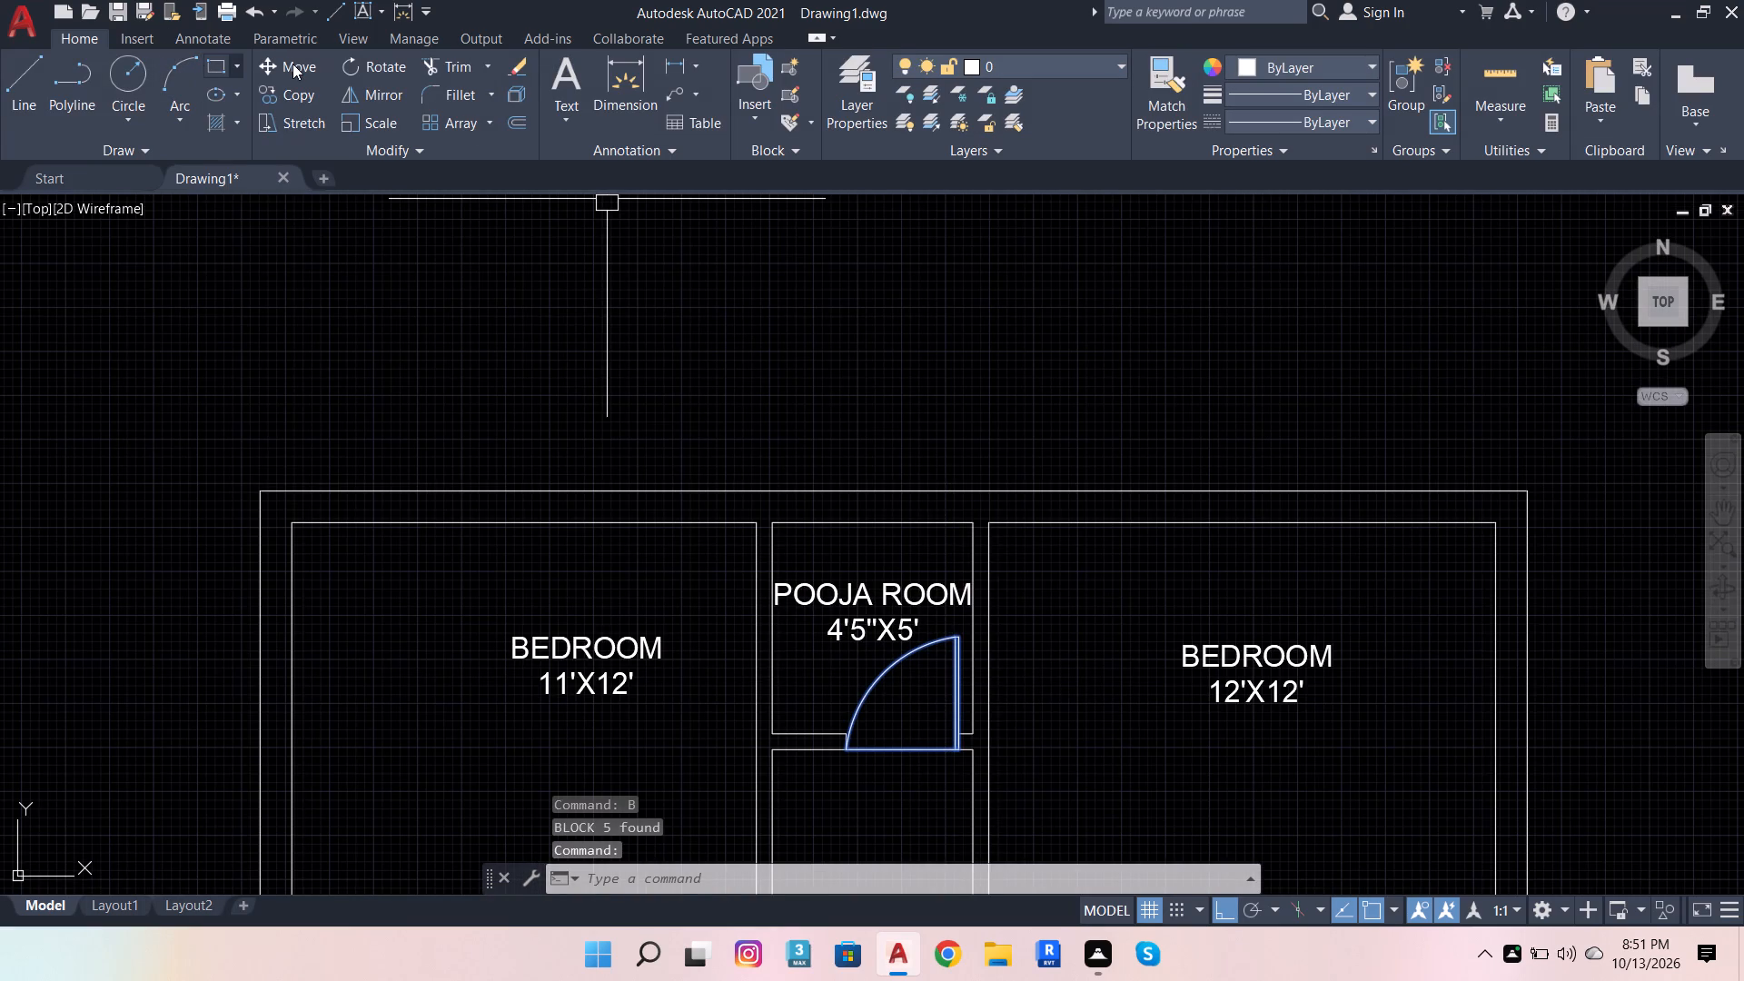
click(295, 101)
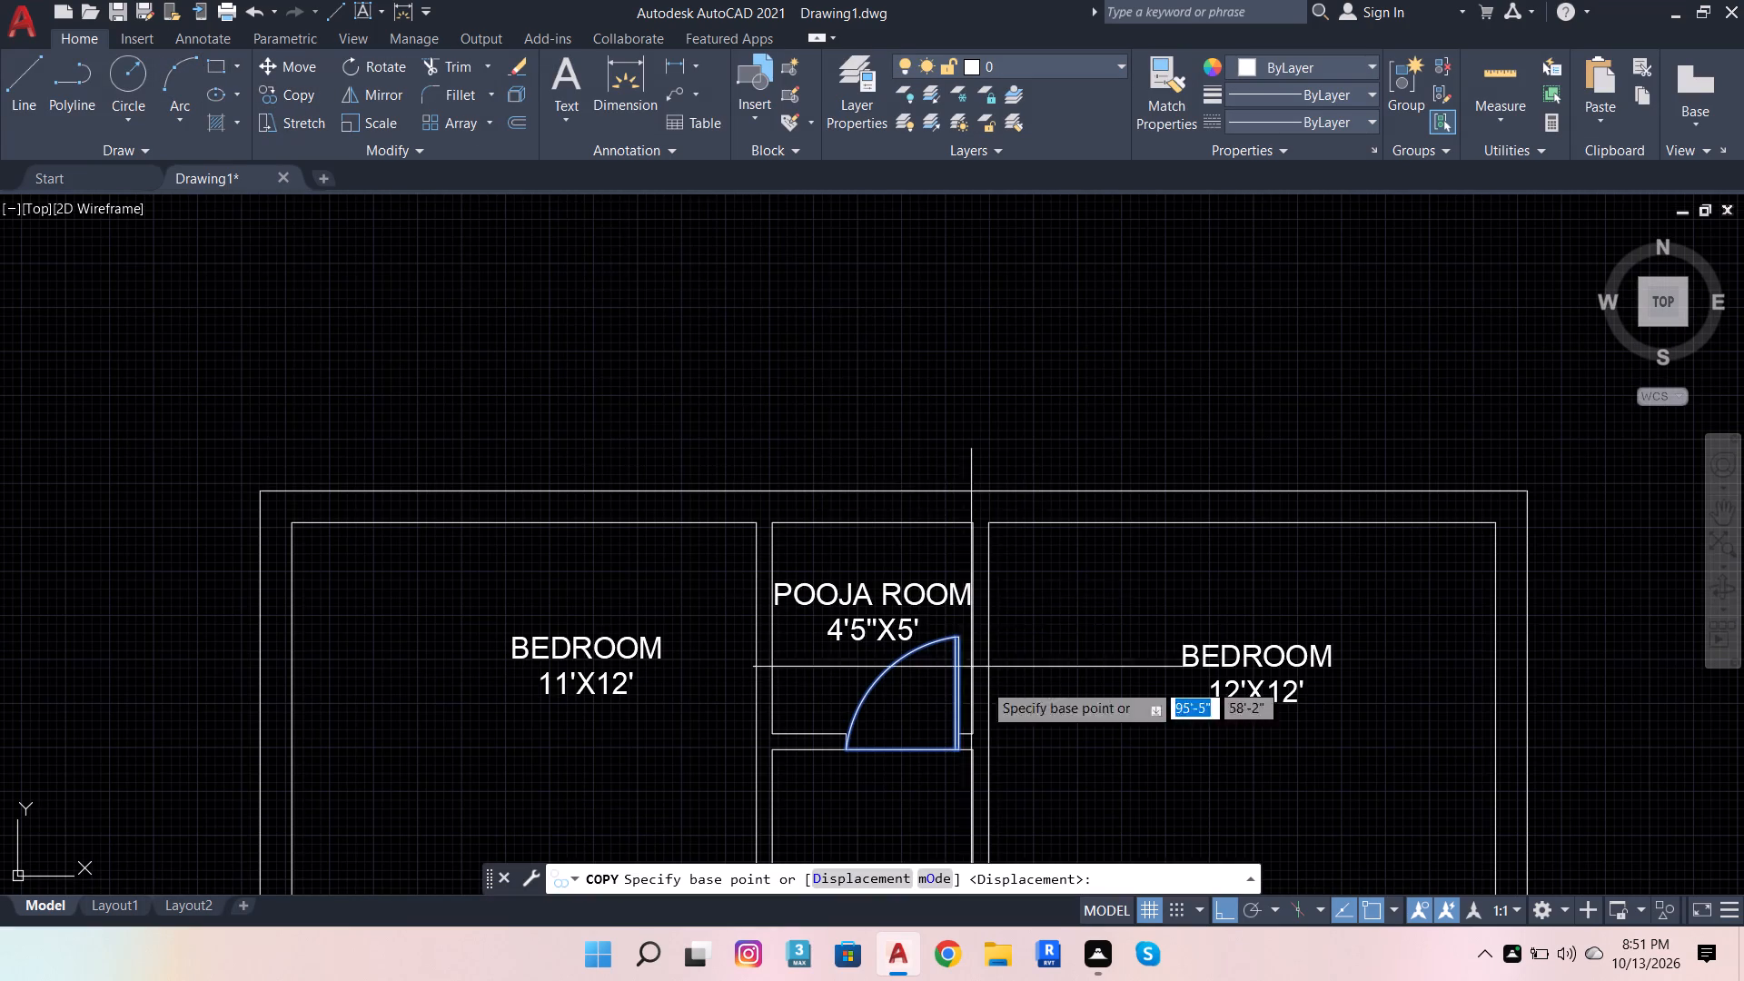
scroll(1029, 778, up, 3)
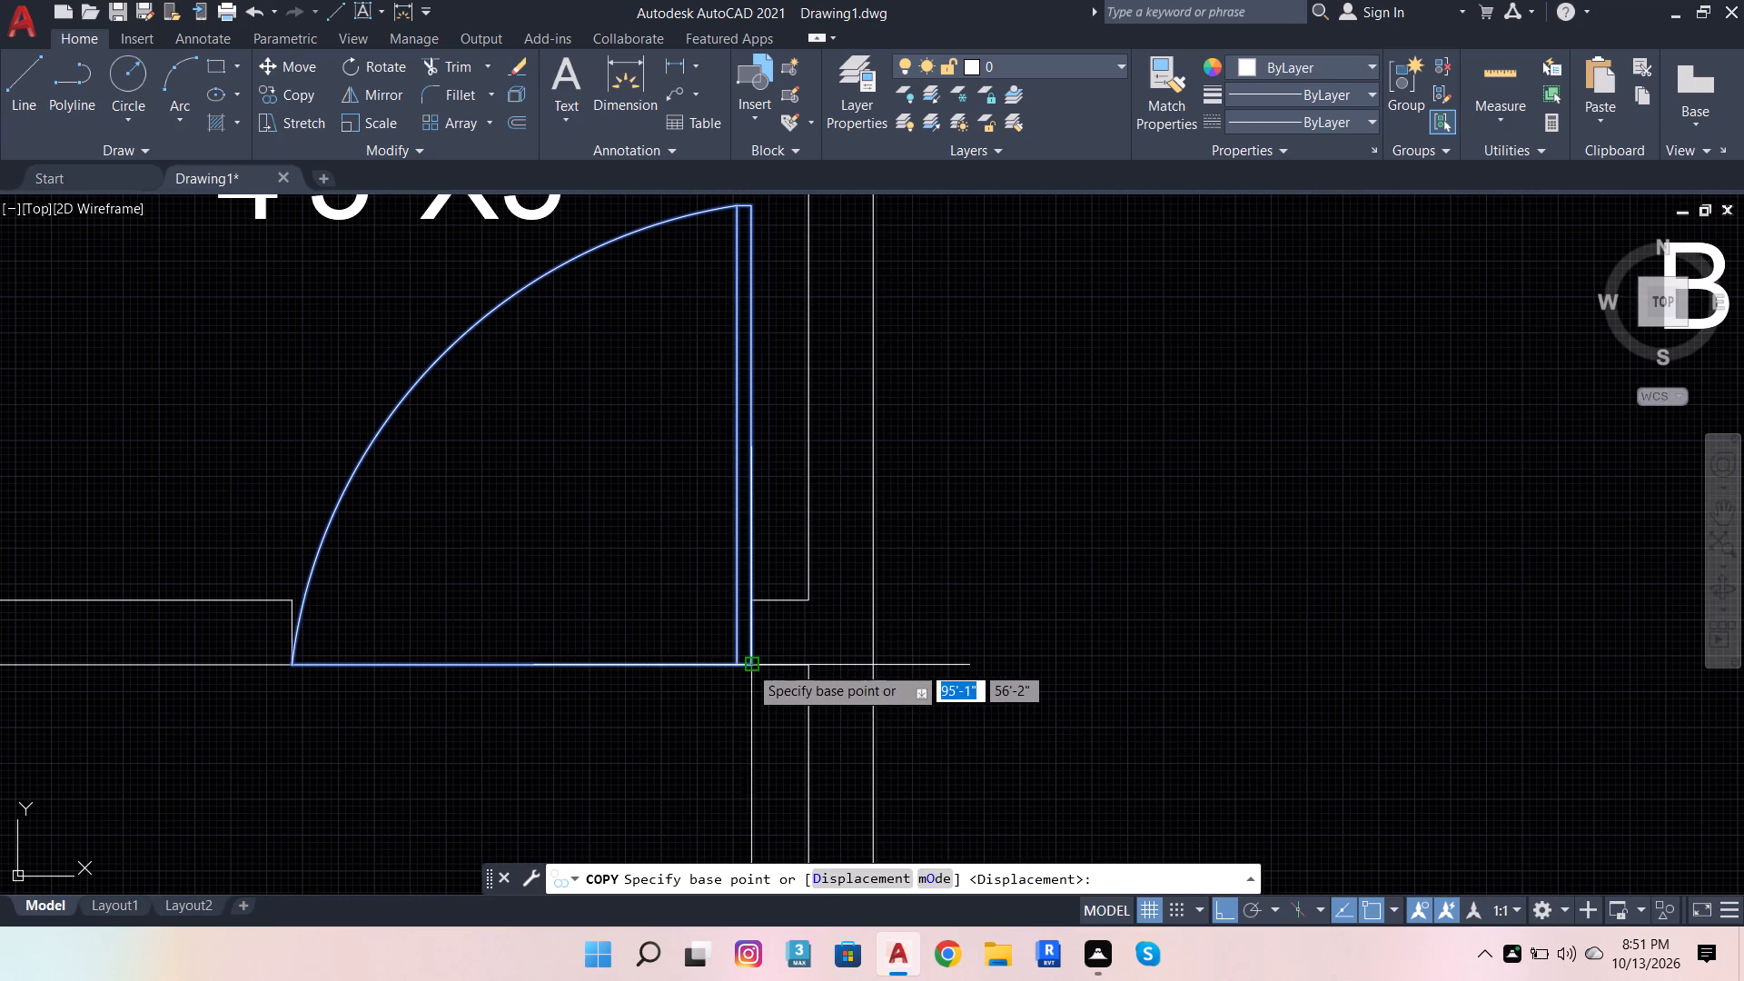
click(748, 665)
scroll(833, 541, down, 4)
scroll(845, 691, up, 3)
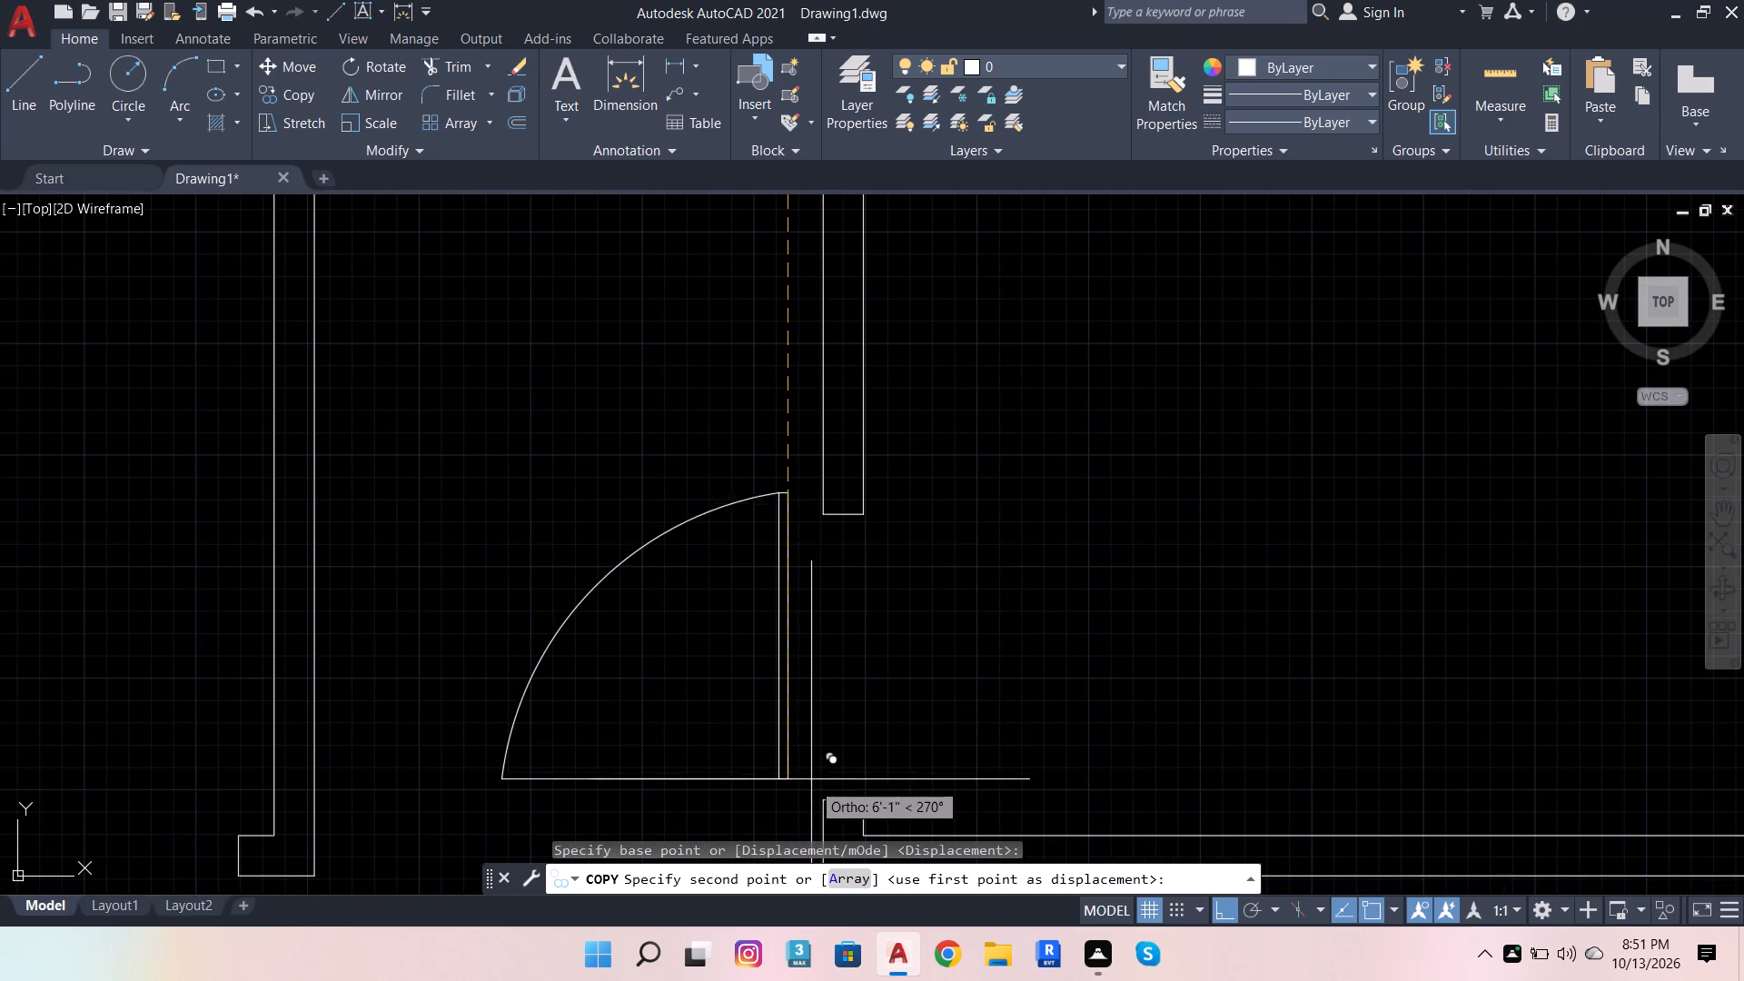
click(818, 795)
scroll(917, 598, down, 2)
scroll(647, 698, up, 1)
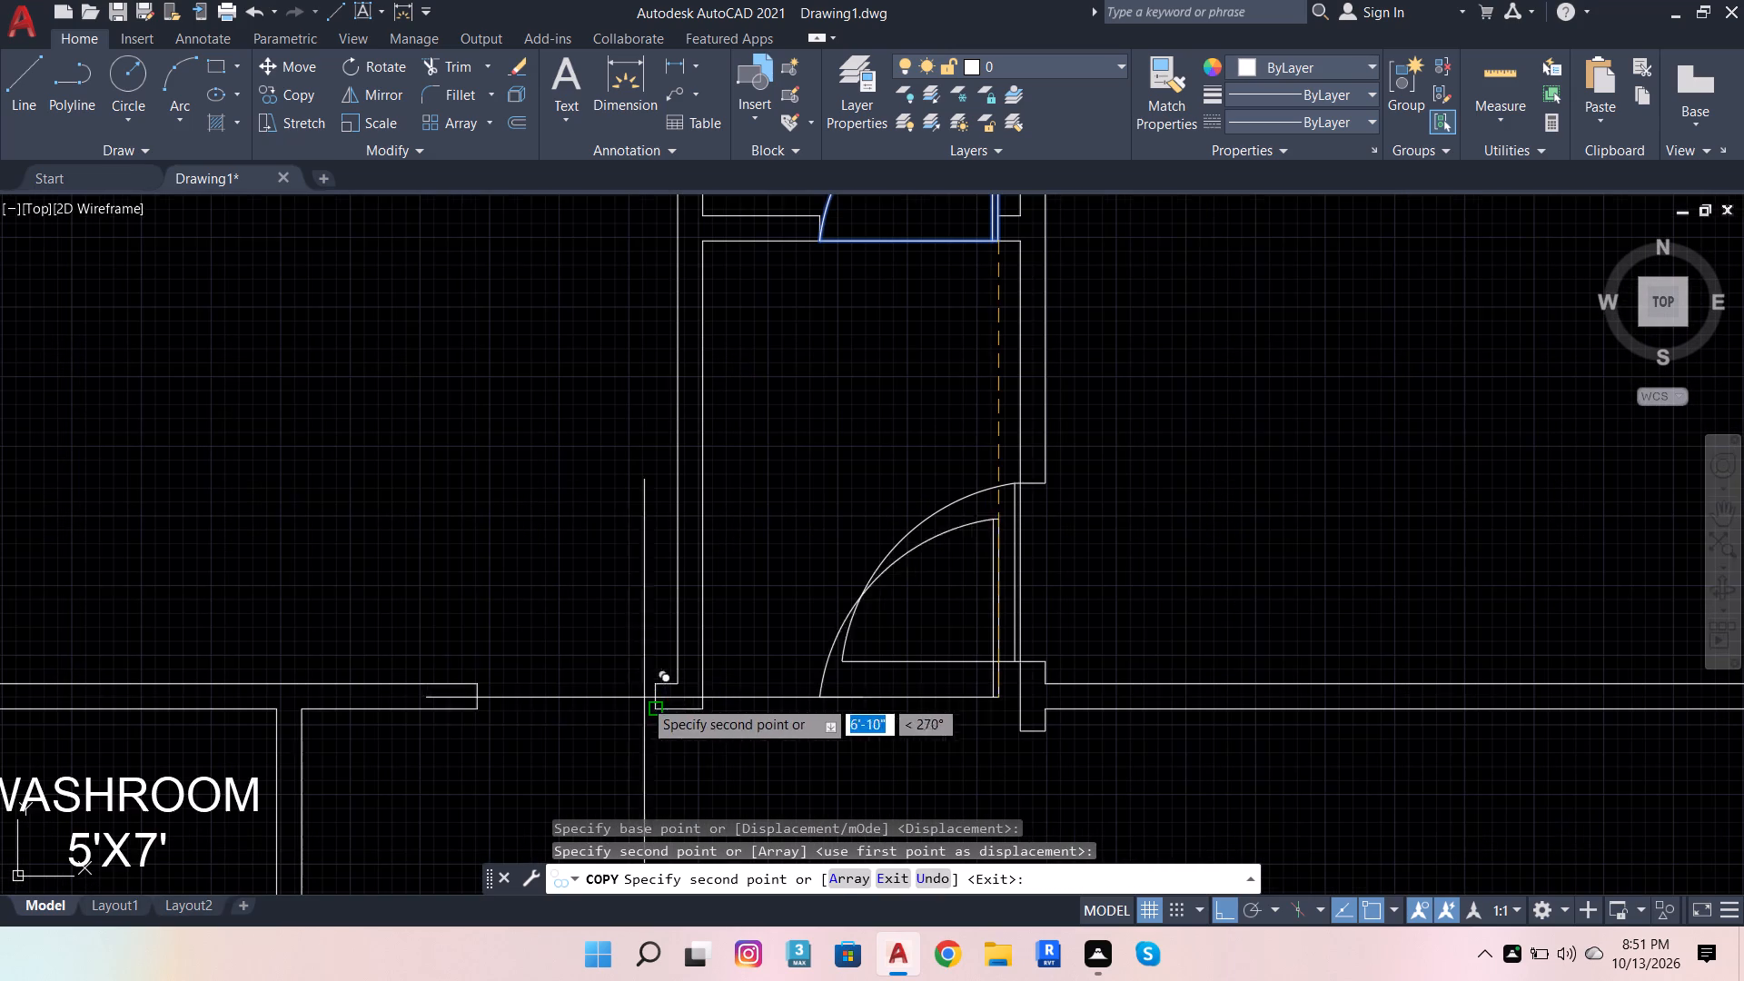
click(652, 708)
Continue copying the door block to the washroom opening's lower east corner and the kitchen opening's upper east corner.
scroll(638, 578, down, 4)
scroll(691, 617, up, 3)
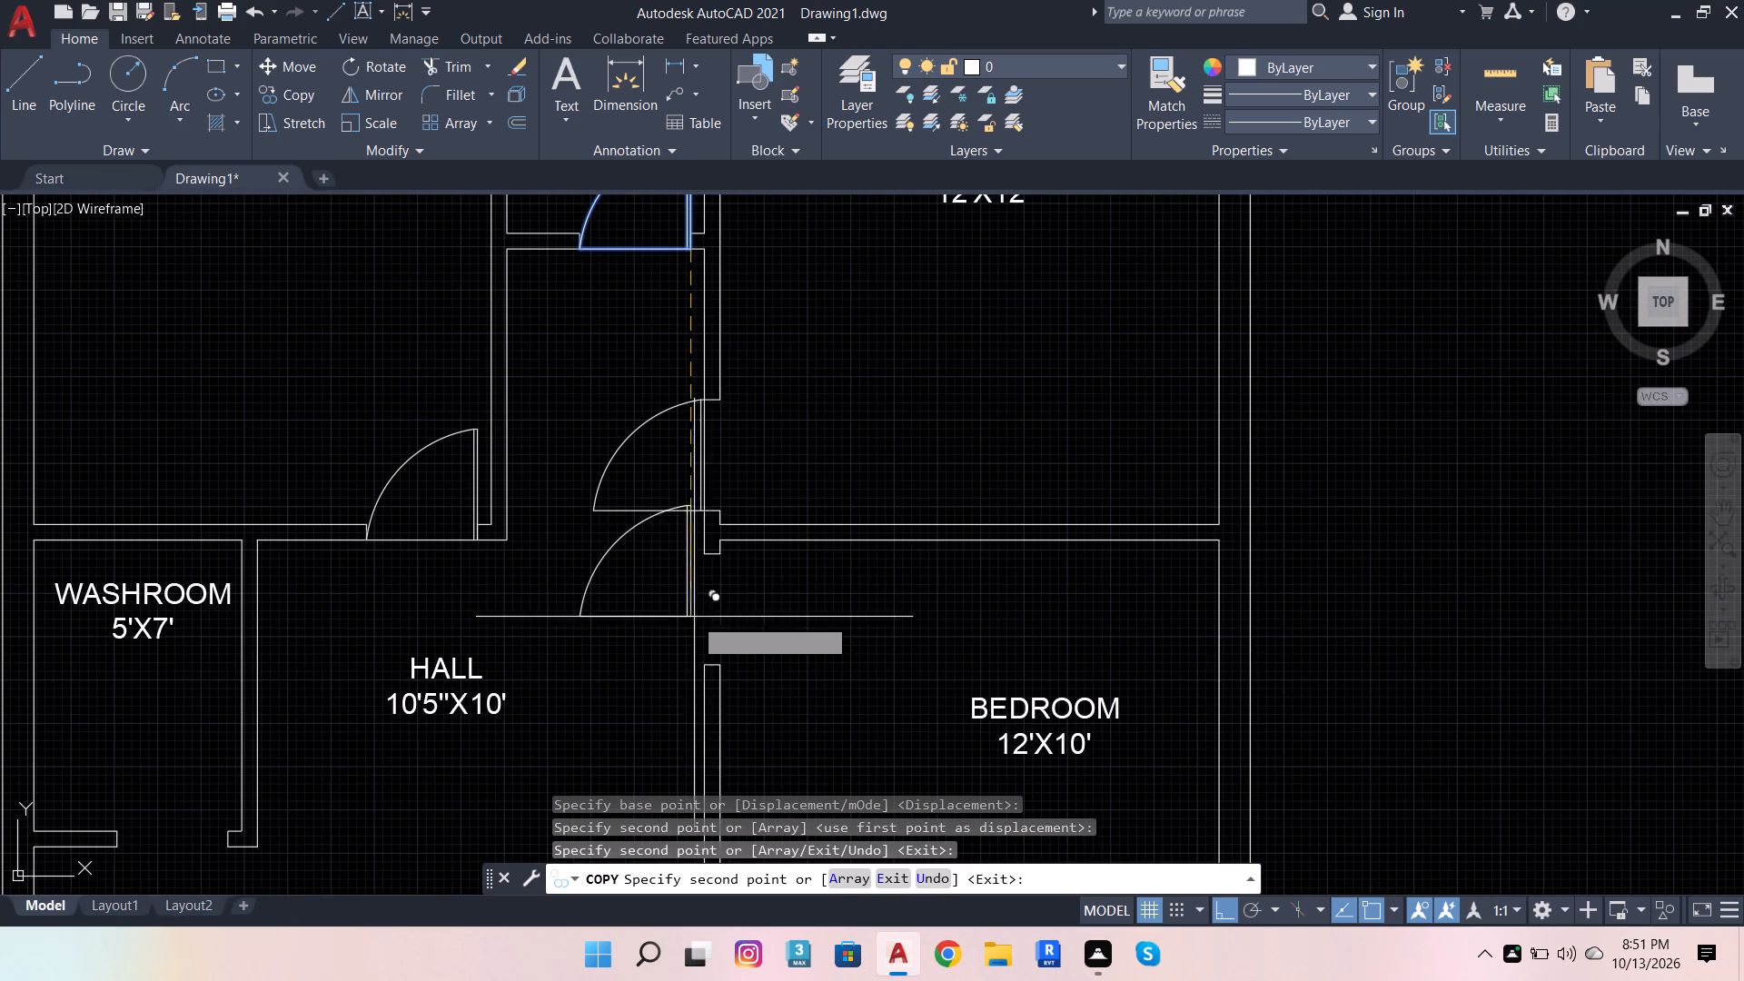
scroll(1015, 352, down, 2)
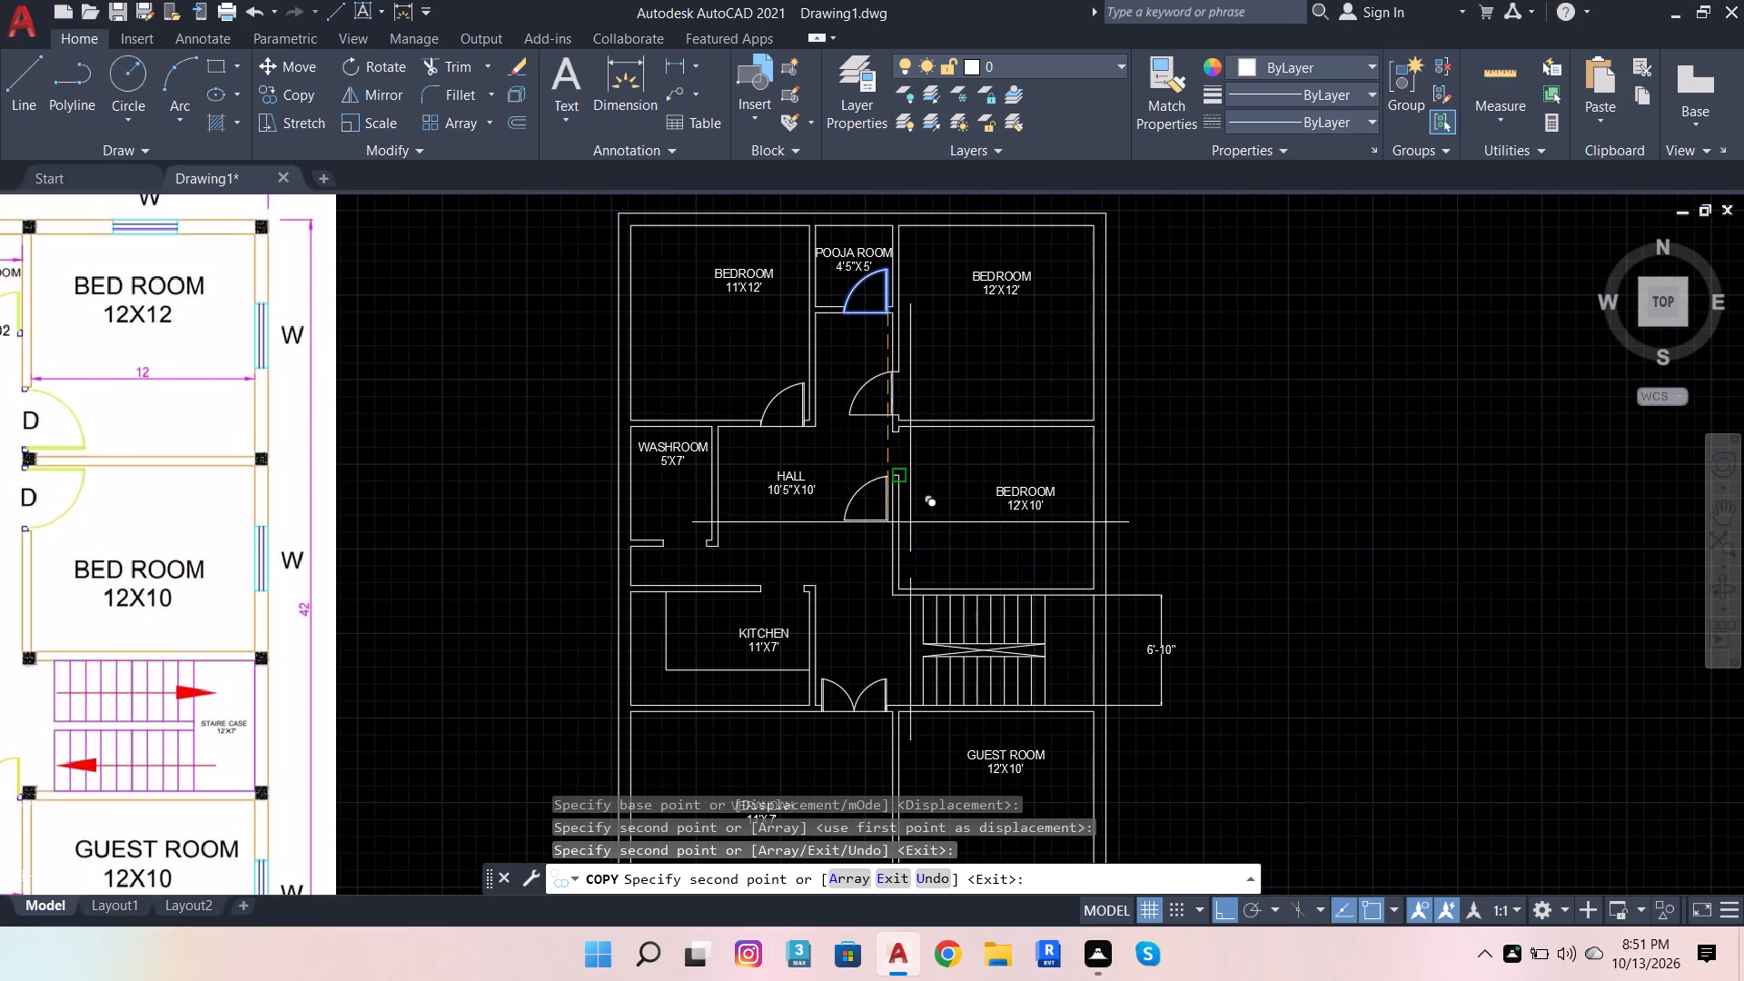
scroll(673, 550, up, 4)
click(881, 574)
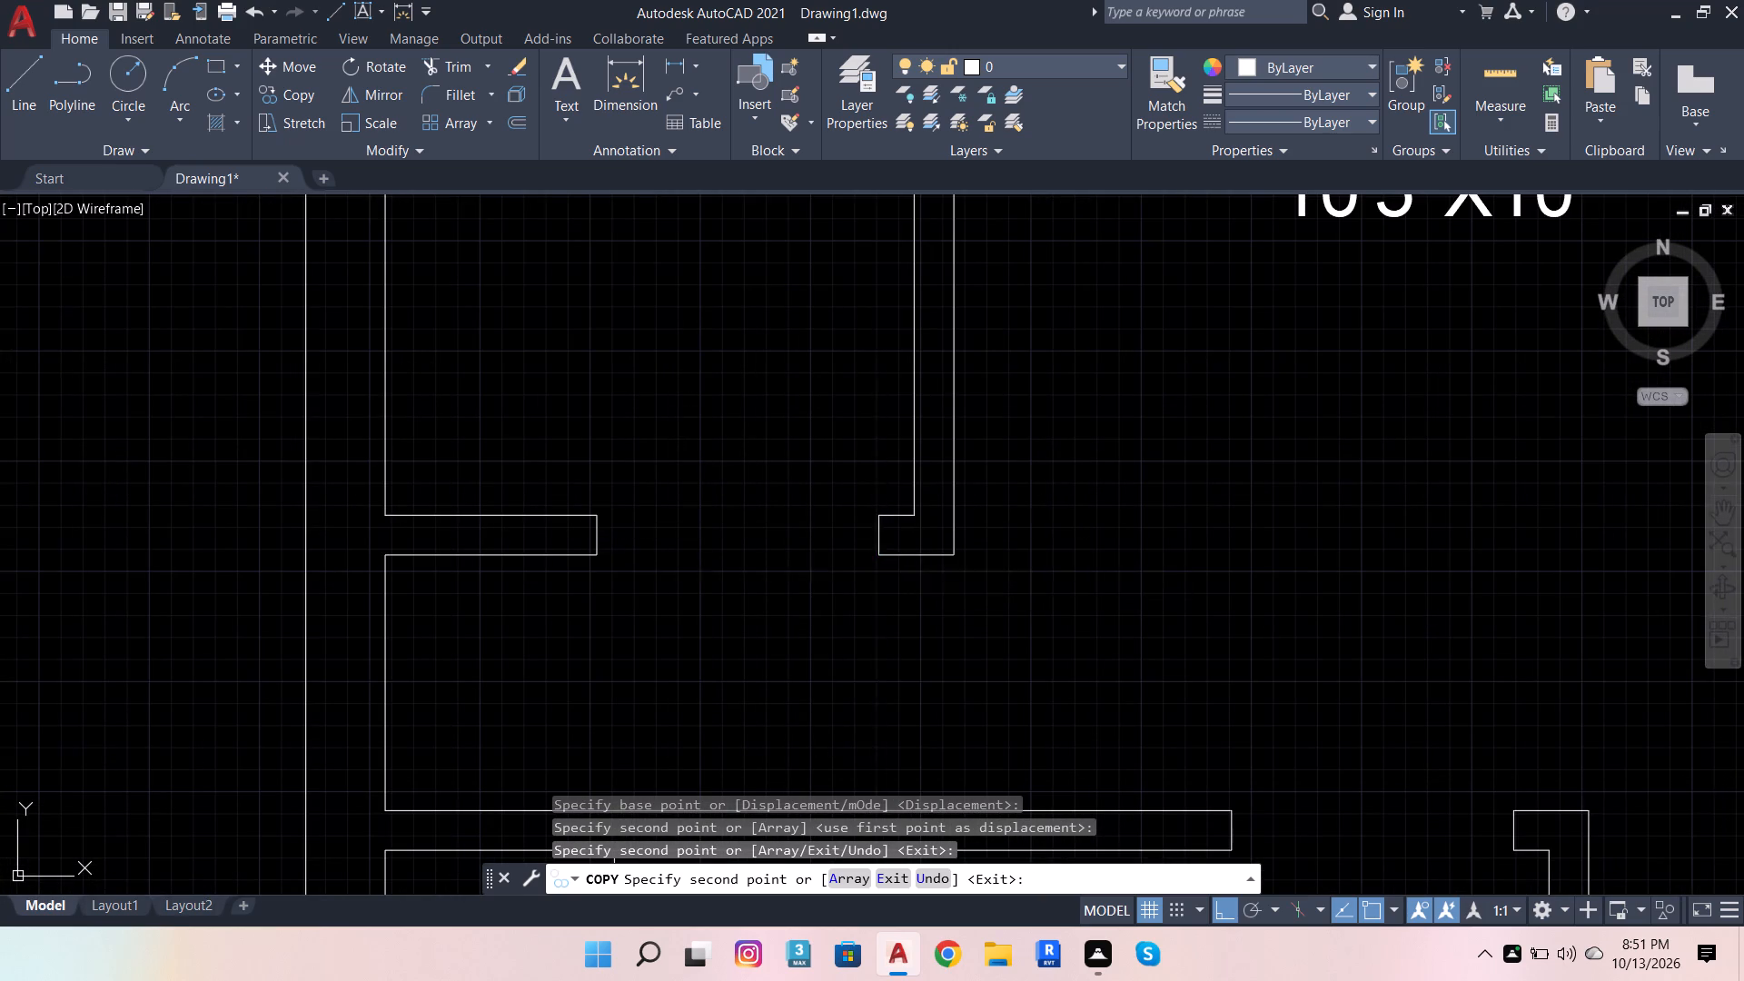
click(879, 560)
scroll(840, 618, down, 4)
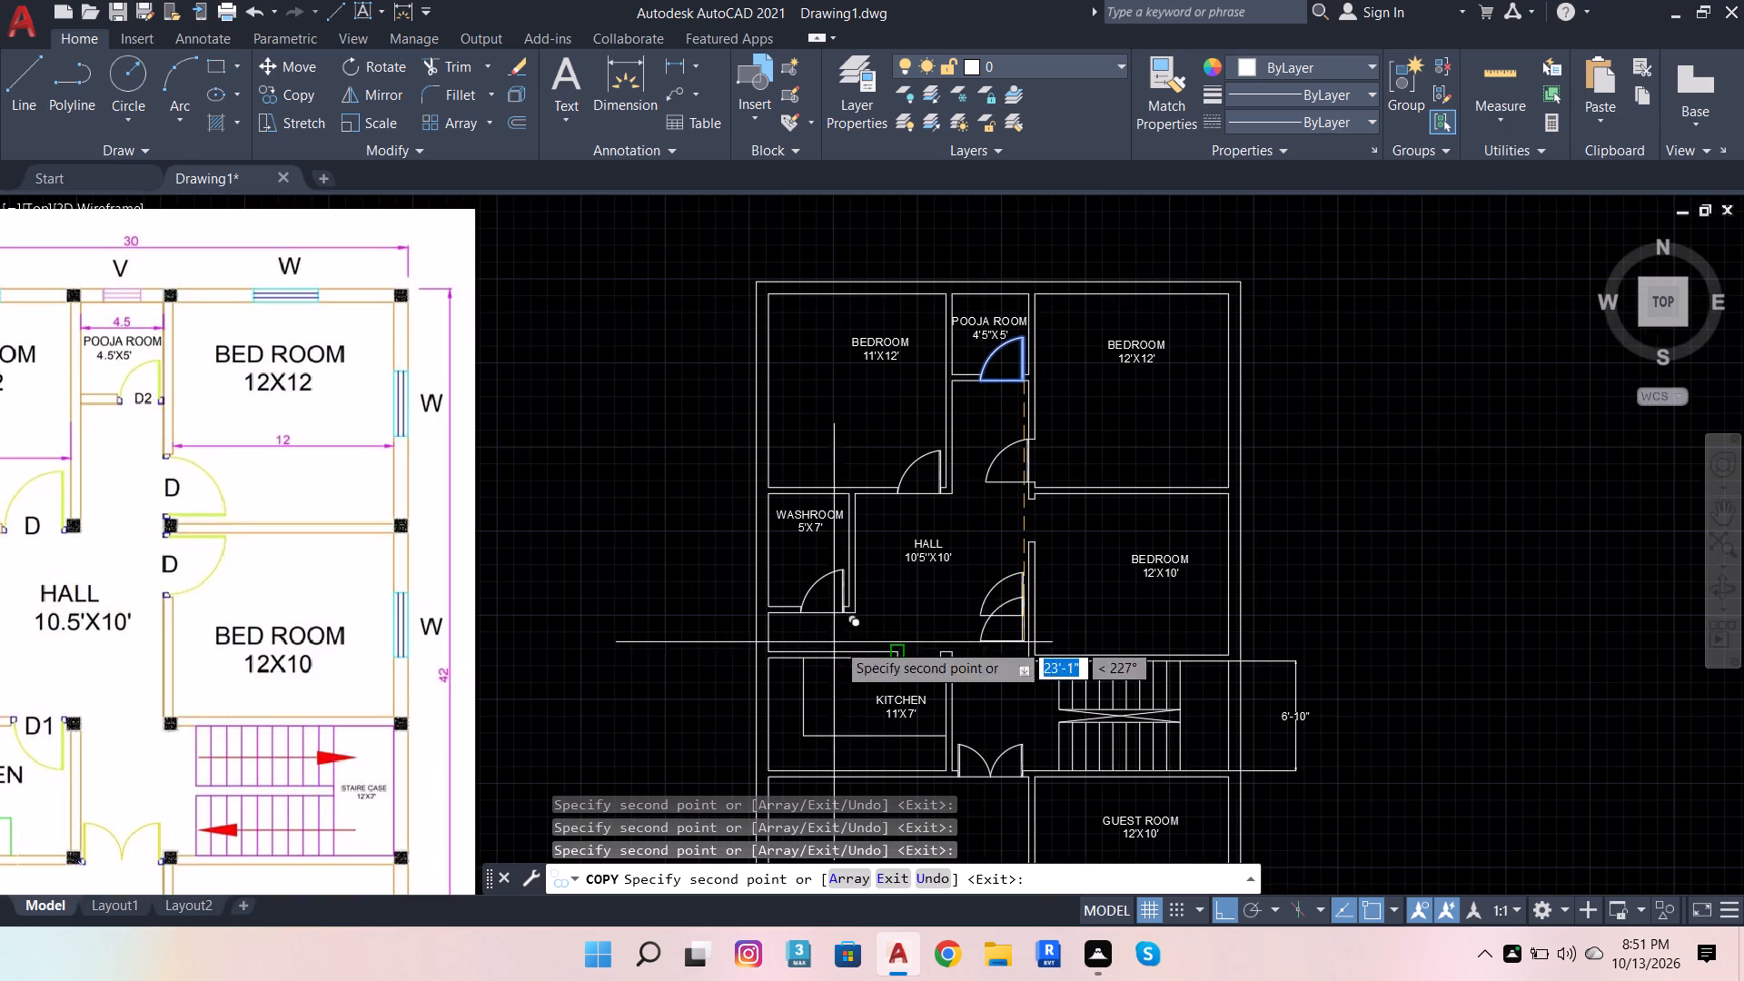
scroll(958, 651, up, 3)
click(882, 650)
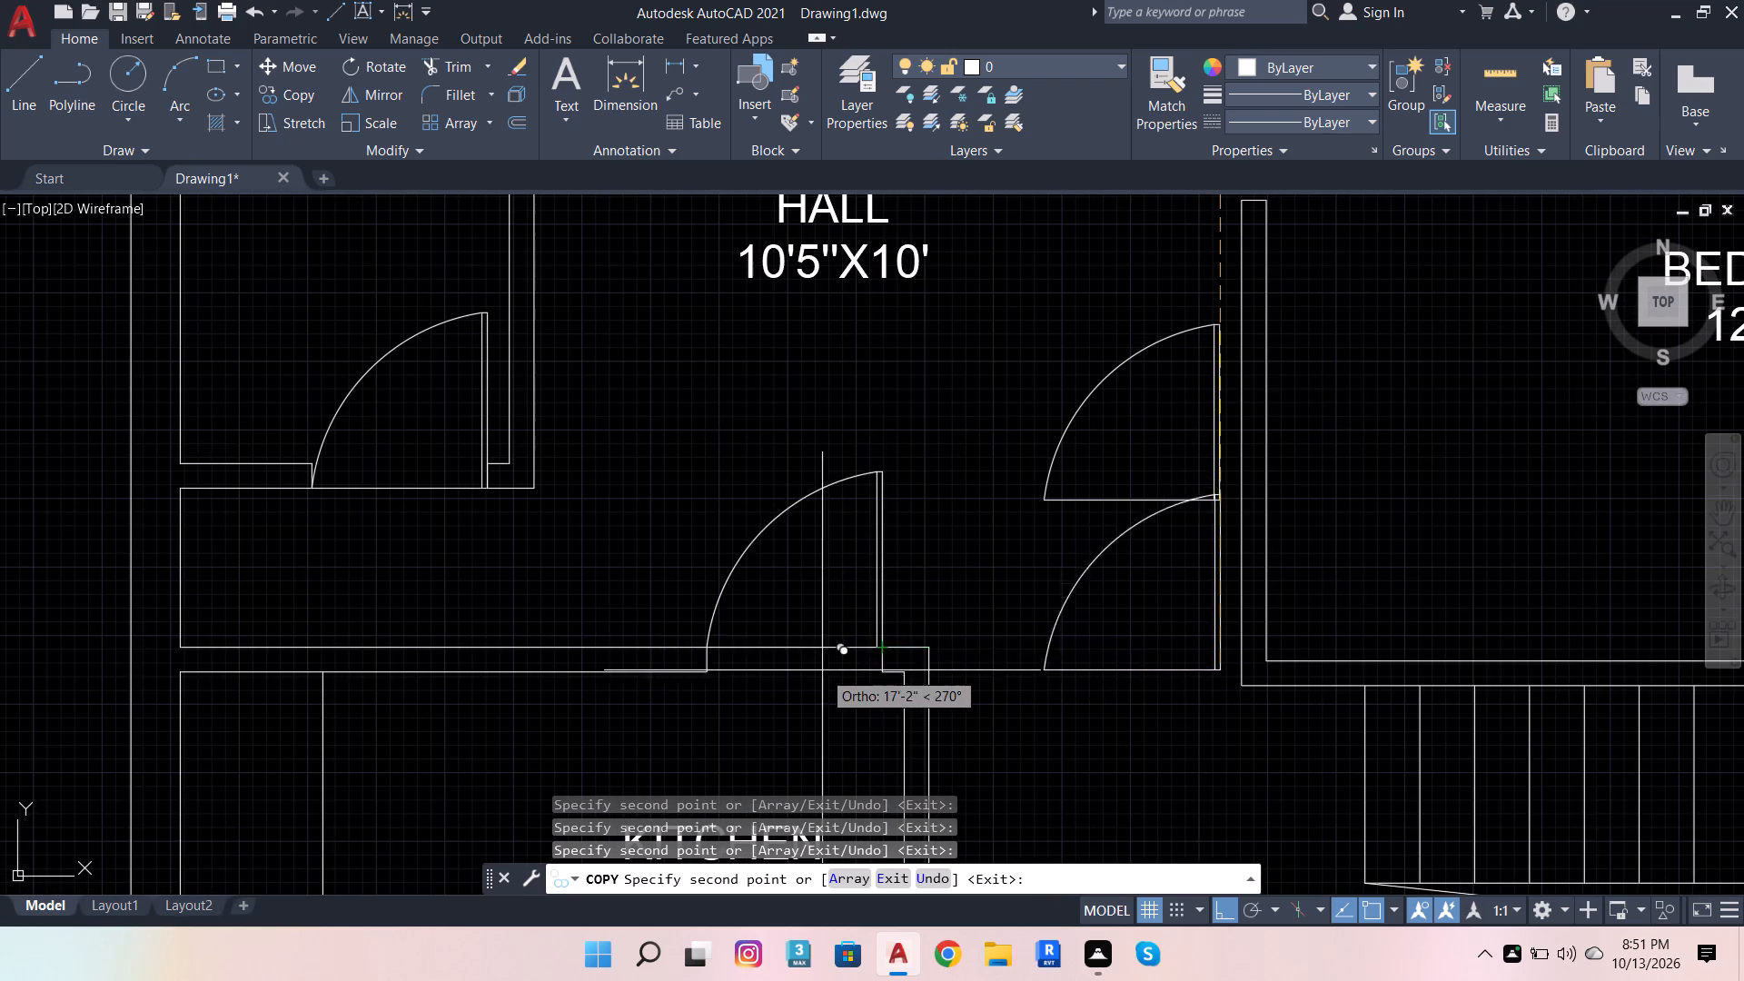
scroll(821, 670, down, 1)
key(space)
Mirror the kitchen door about its opening line so it swings into the kitchen, erasing the source door.
click(854, 607)
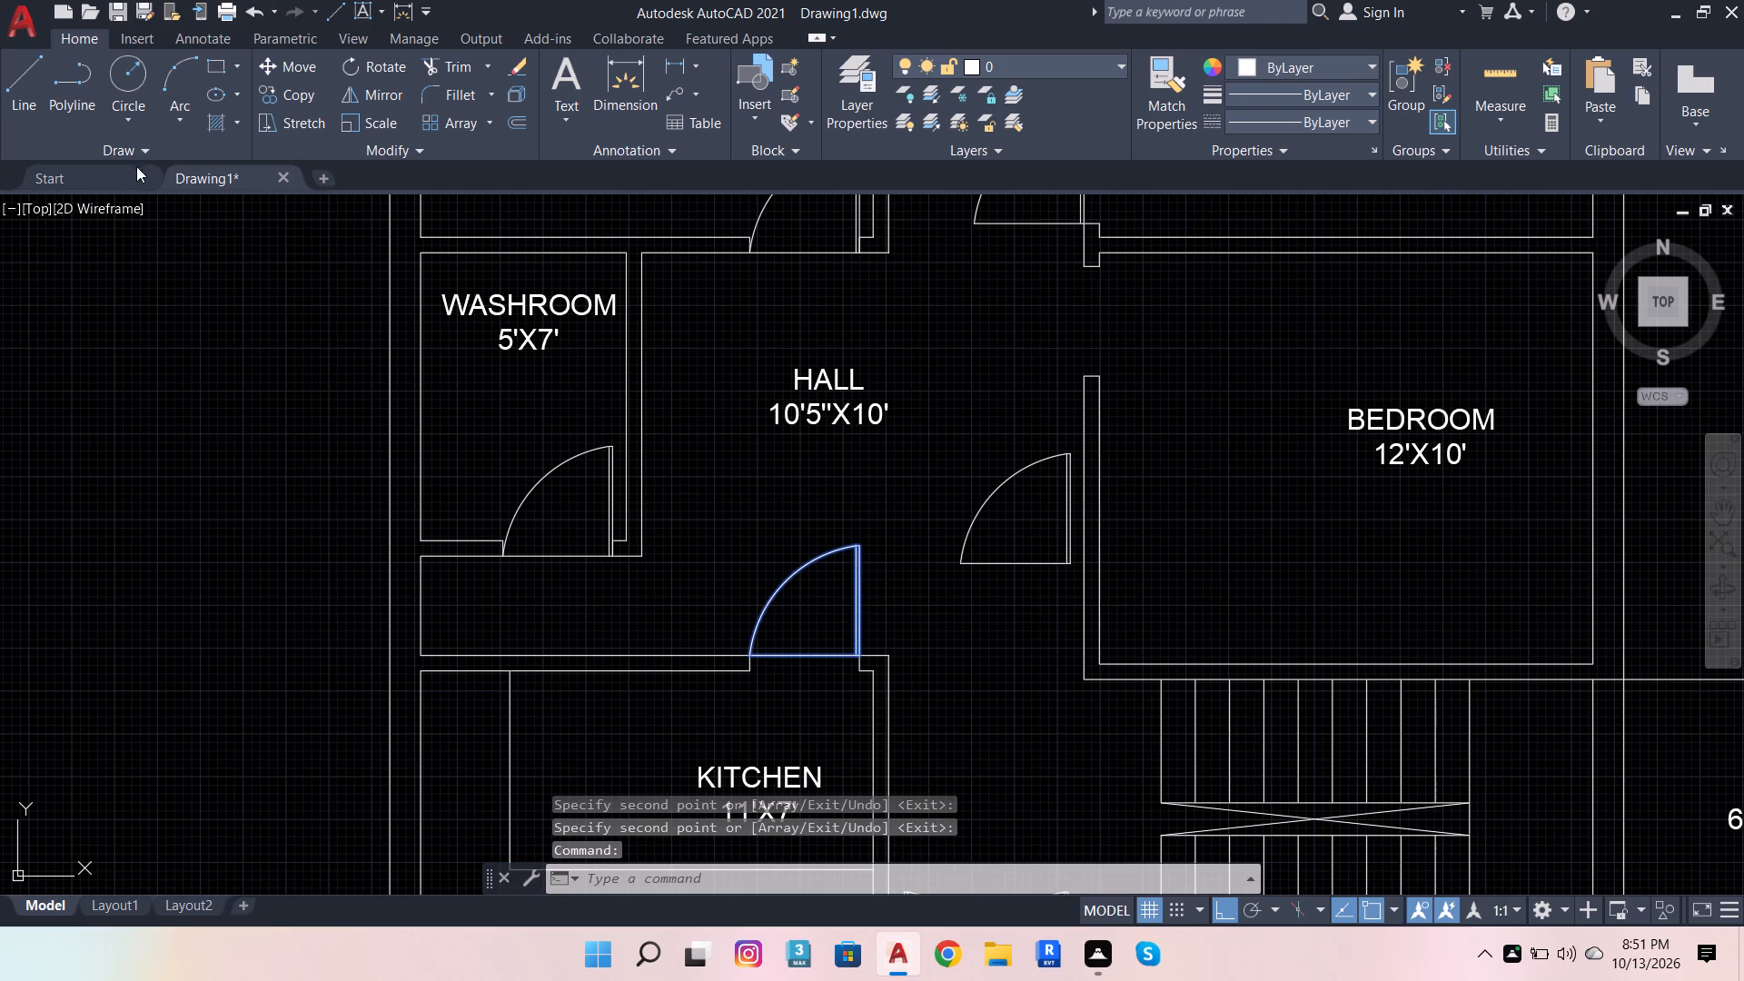
click(367, 83)
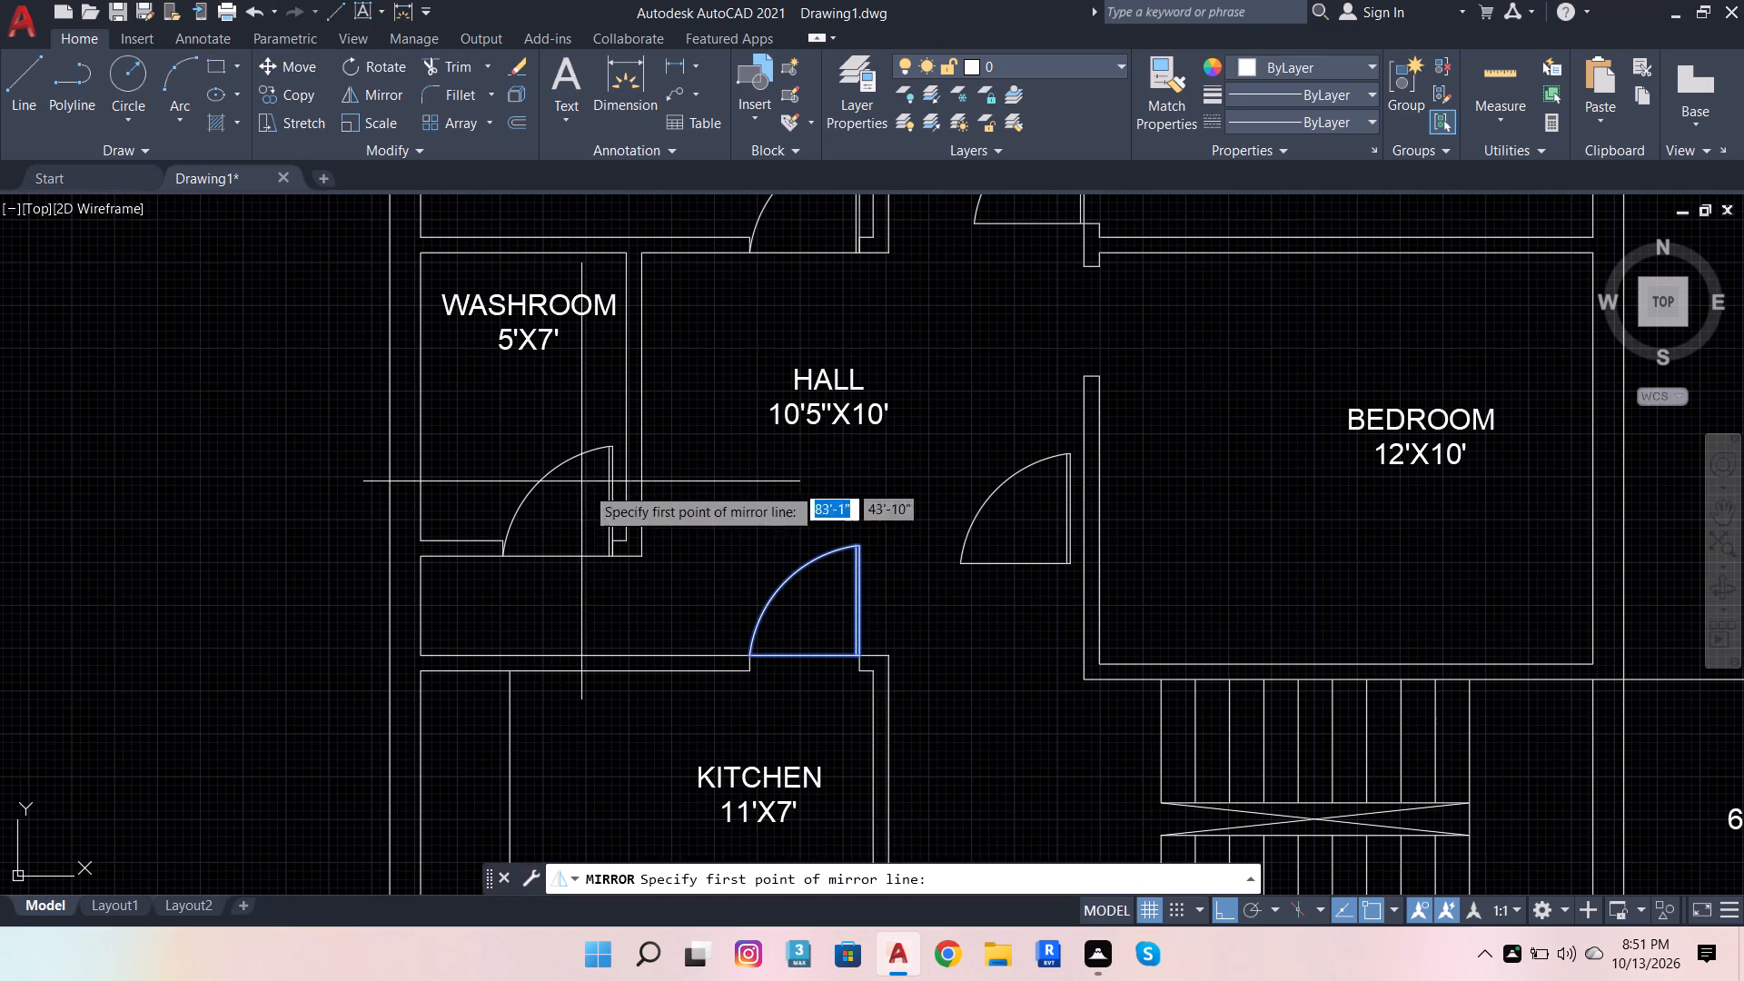
scroll(873, 649, up, 2)
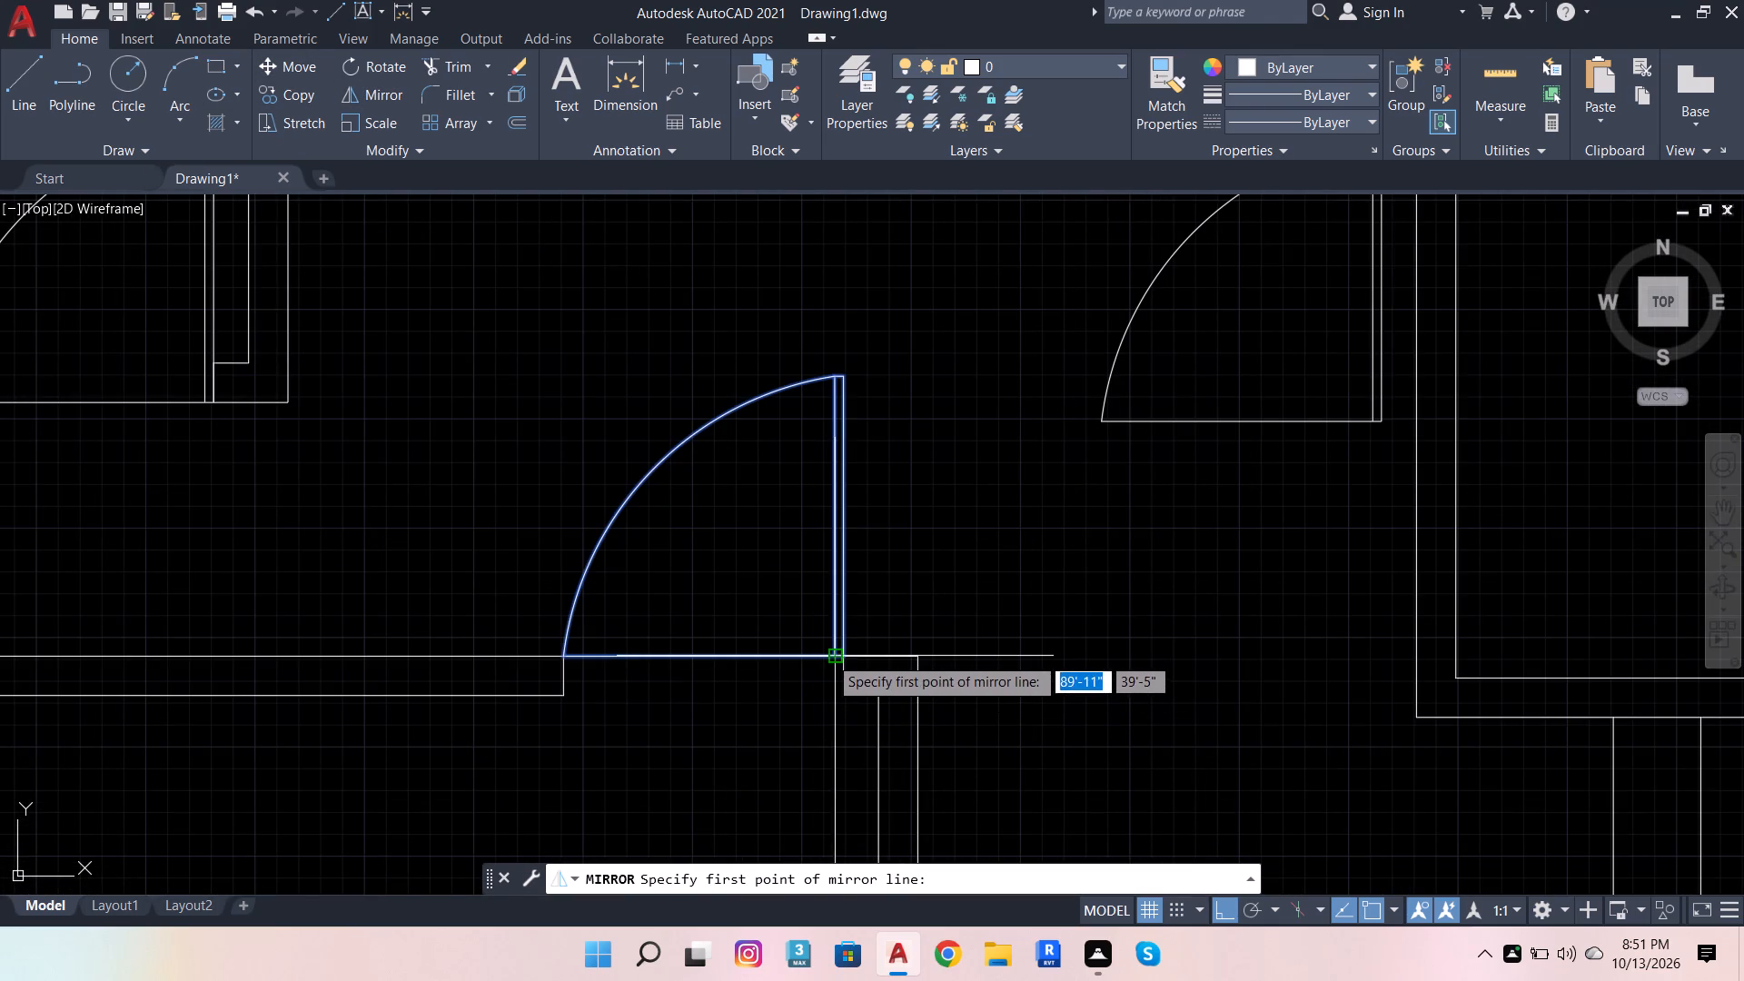
click(846, 651)
click(709, 744)
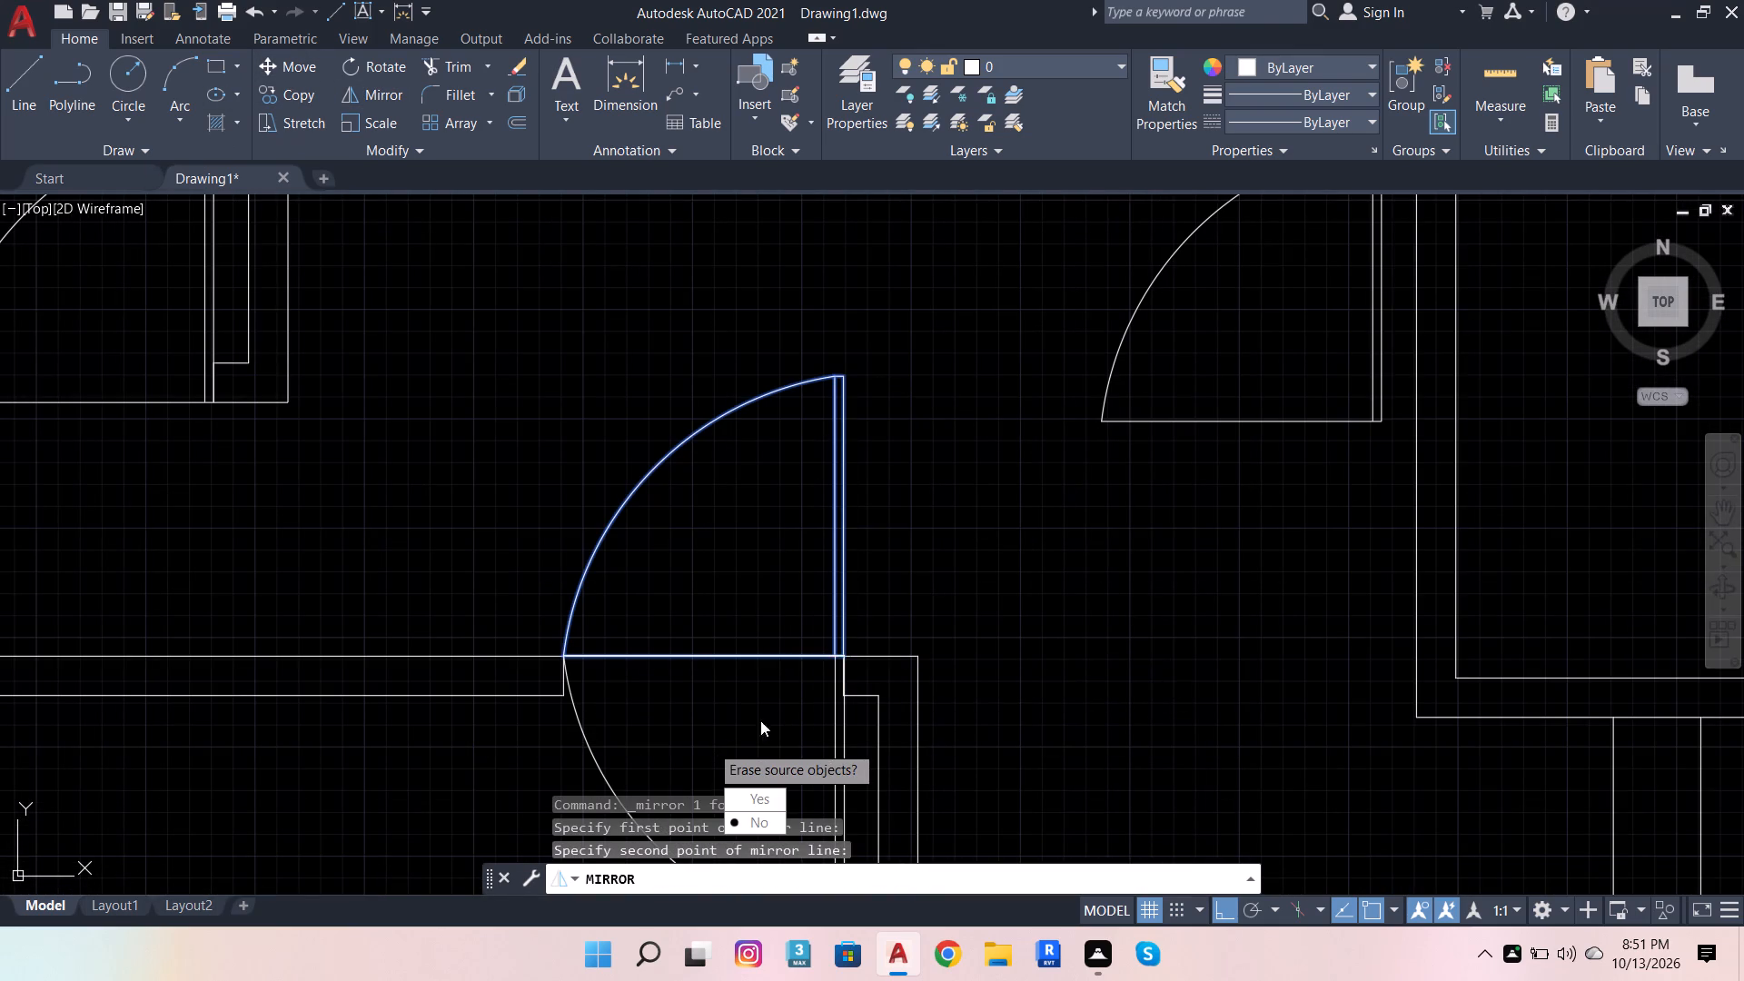
drag(736, 803, 709, 744)
Rotate the 12'x12' bedroom's door 90° clockwise about its leaf's lower hall-side corner so it swings into the bedroom.
scroll(714, 629, down, 1)
scroll(996, 551, down, 3)
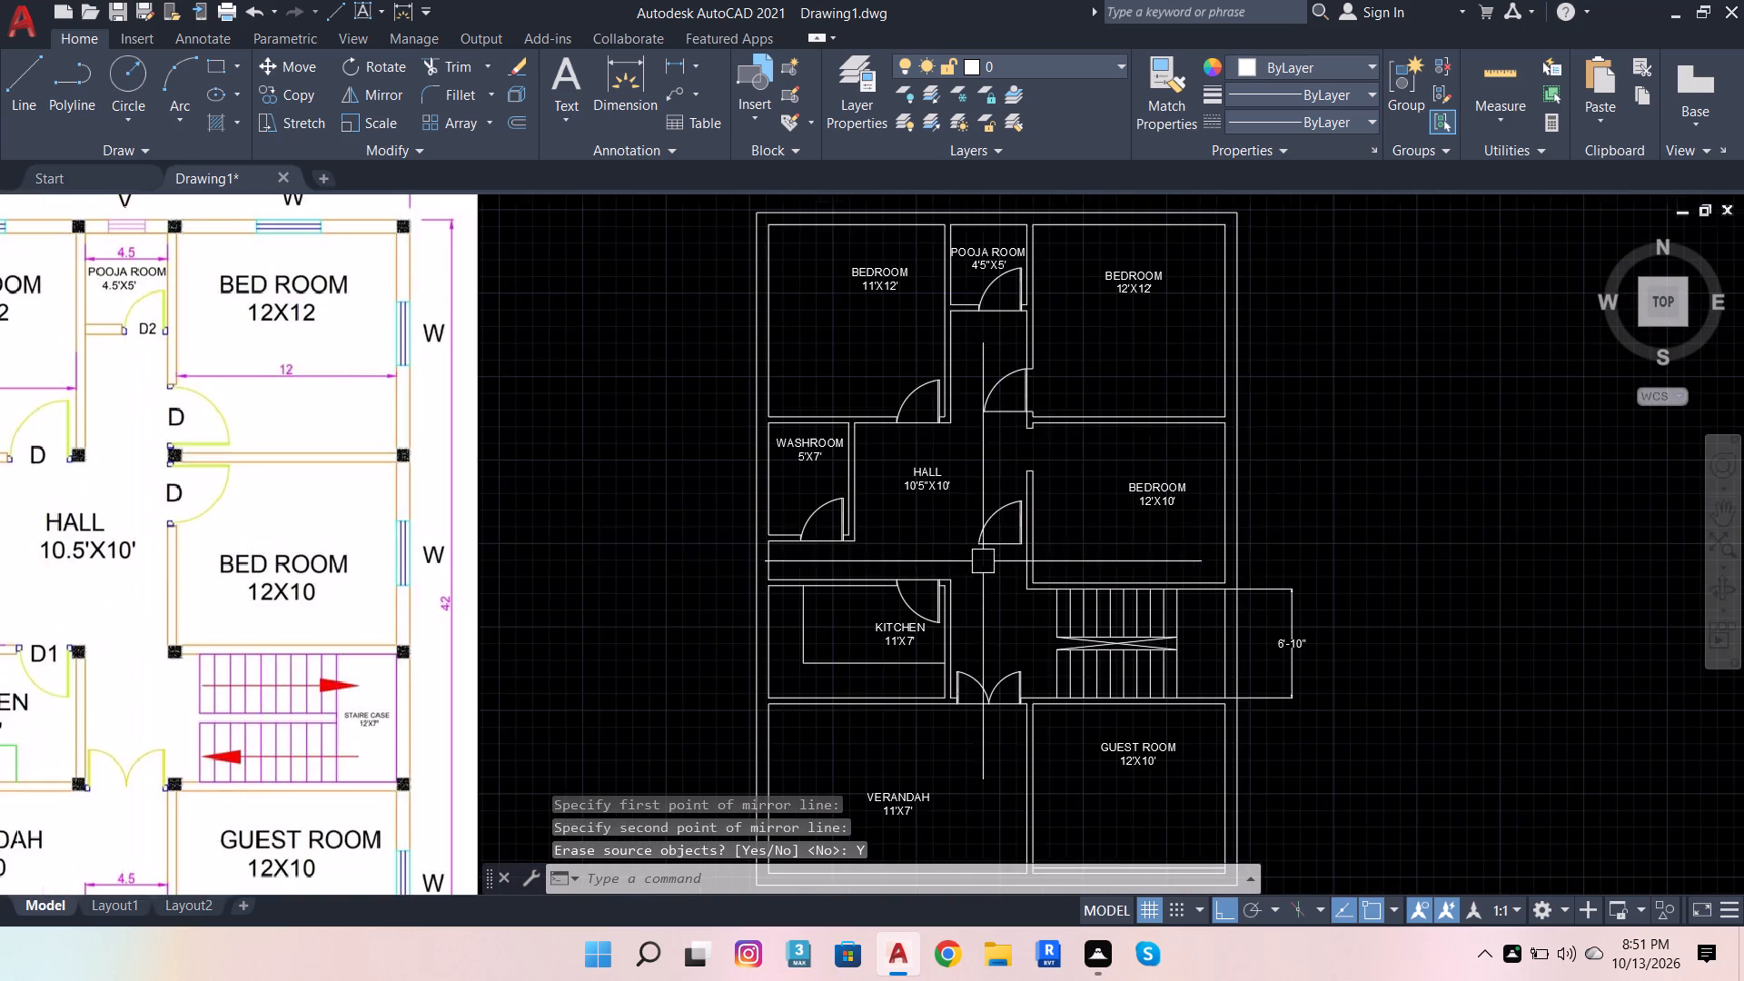
scroll(992, 538, up, 2)
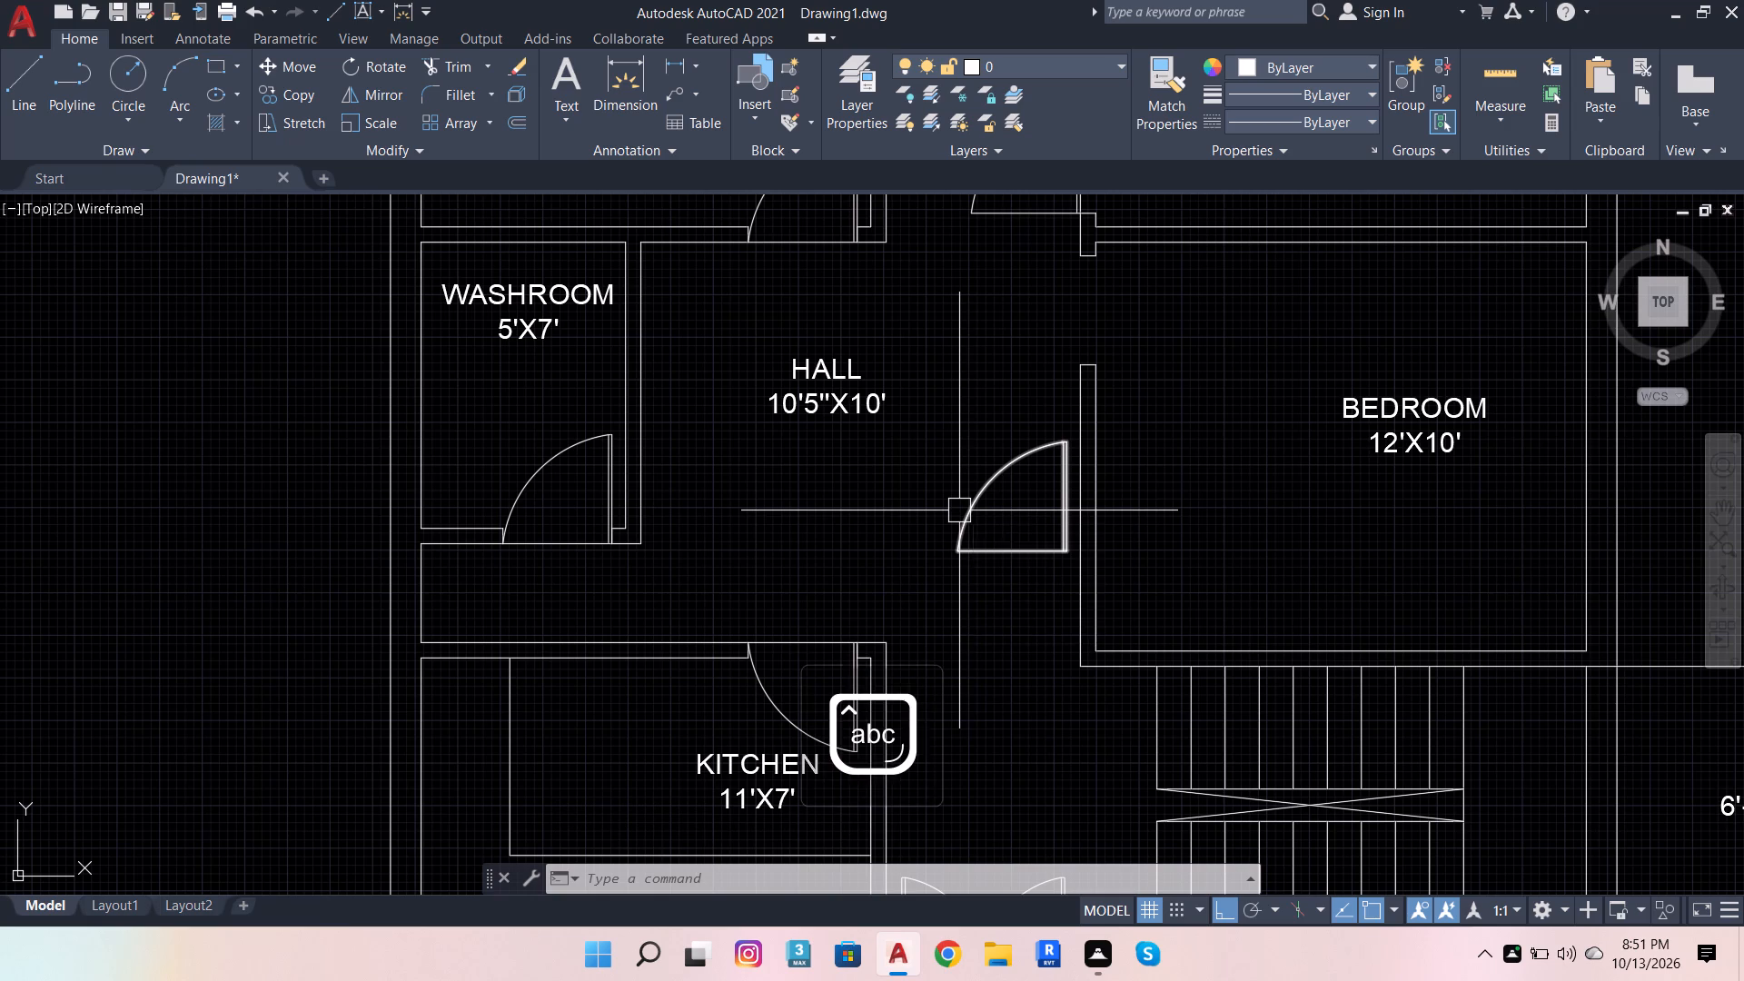
scroll(966, 509, down, 2)
scroll(1000, 500, up, 1)
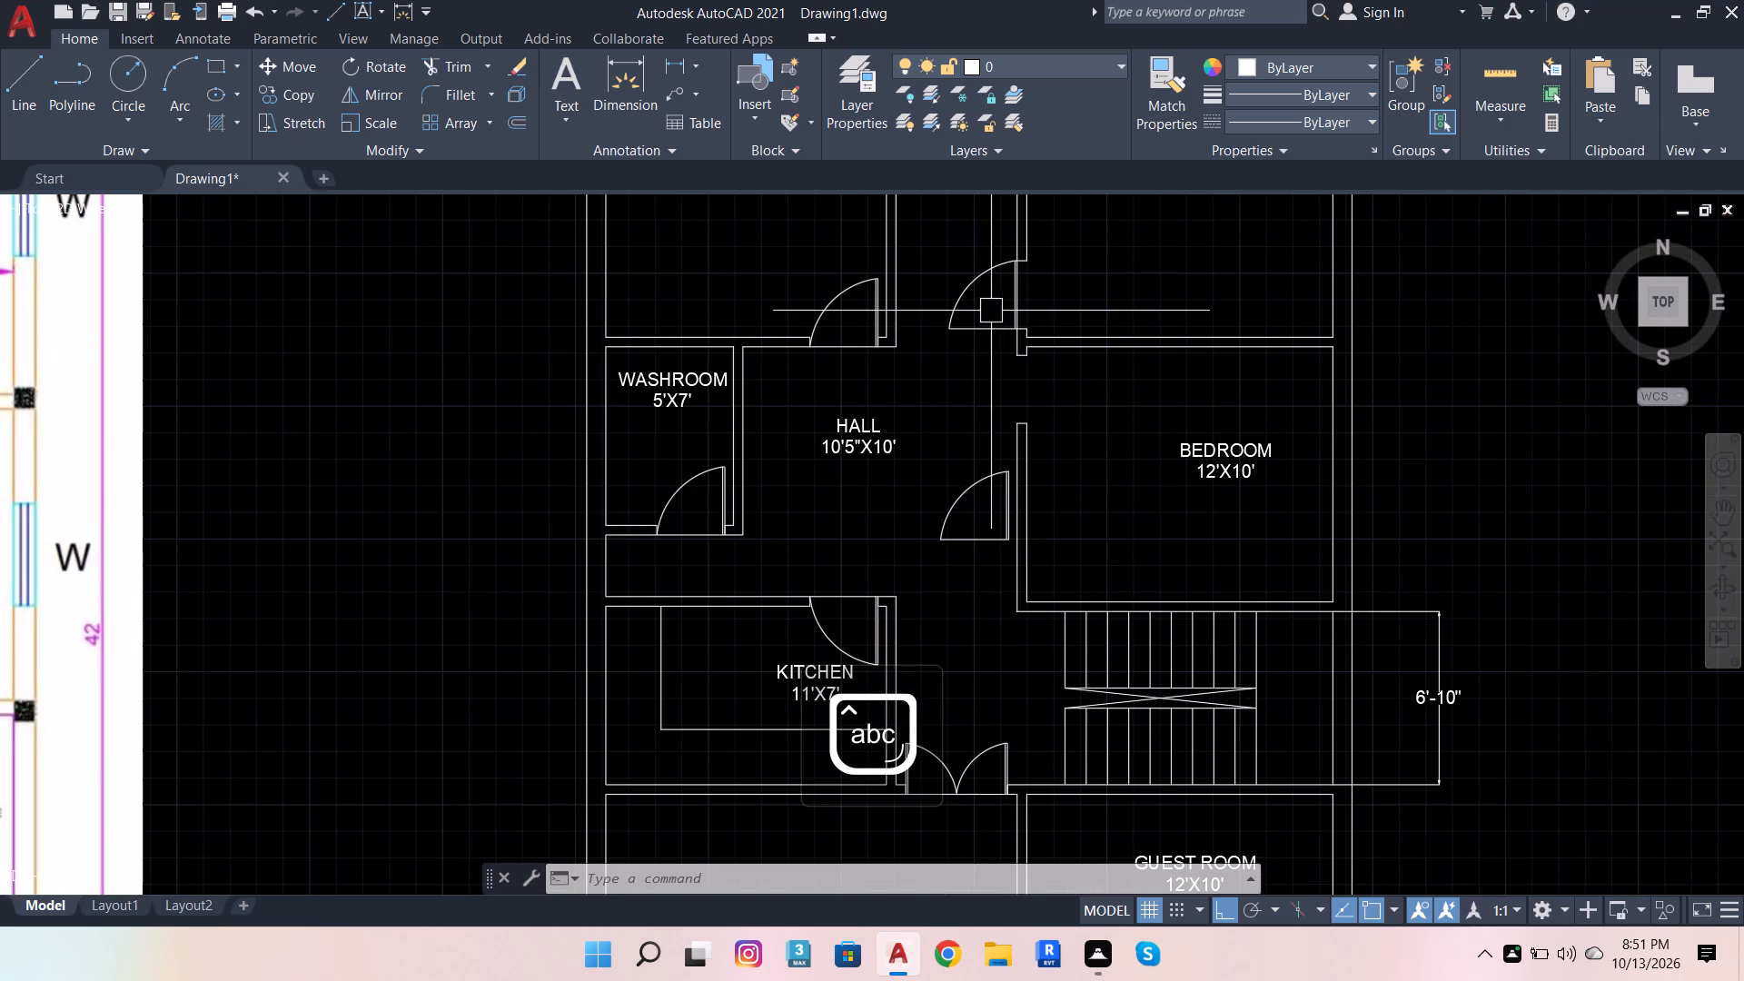
click(992, 311)
click(1065, 289)
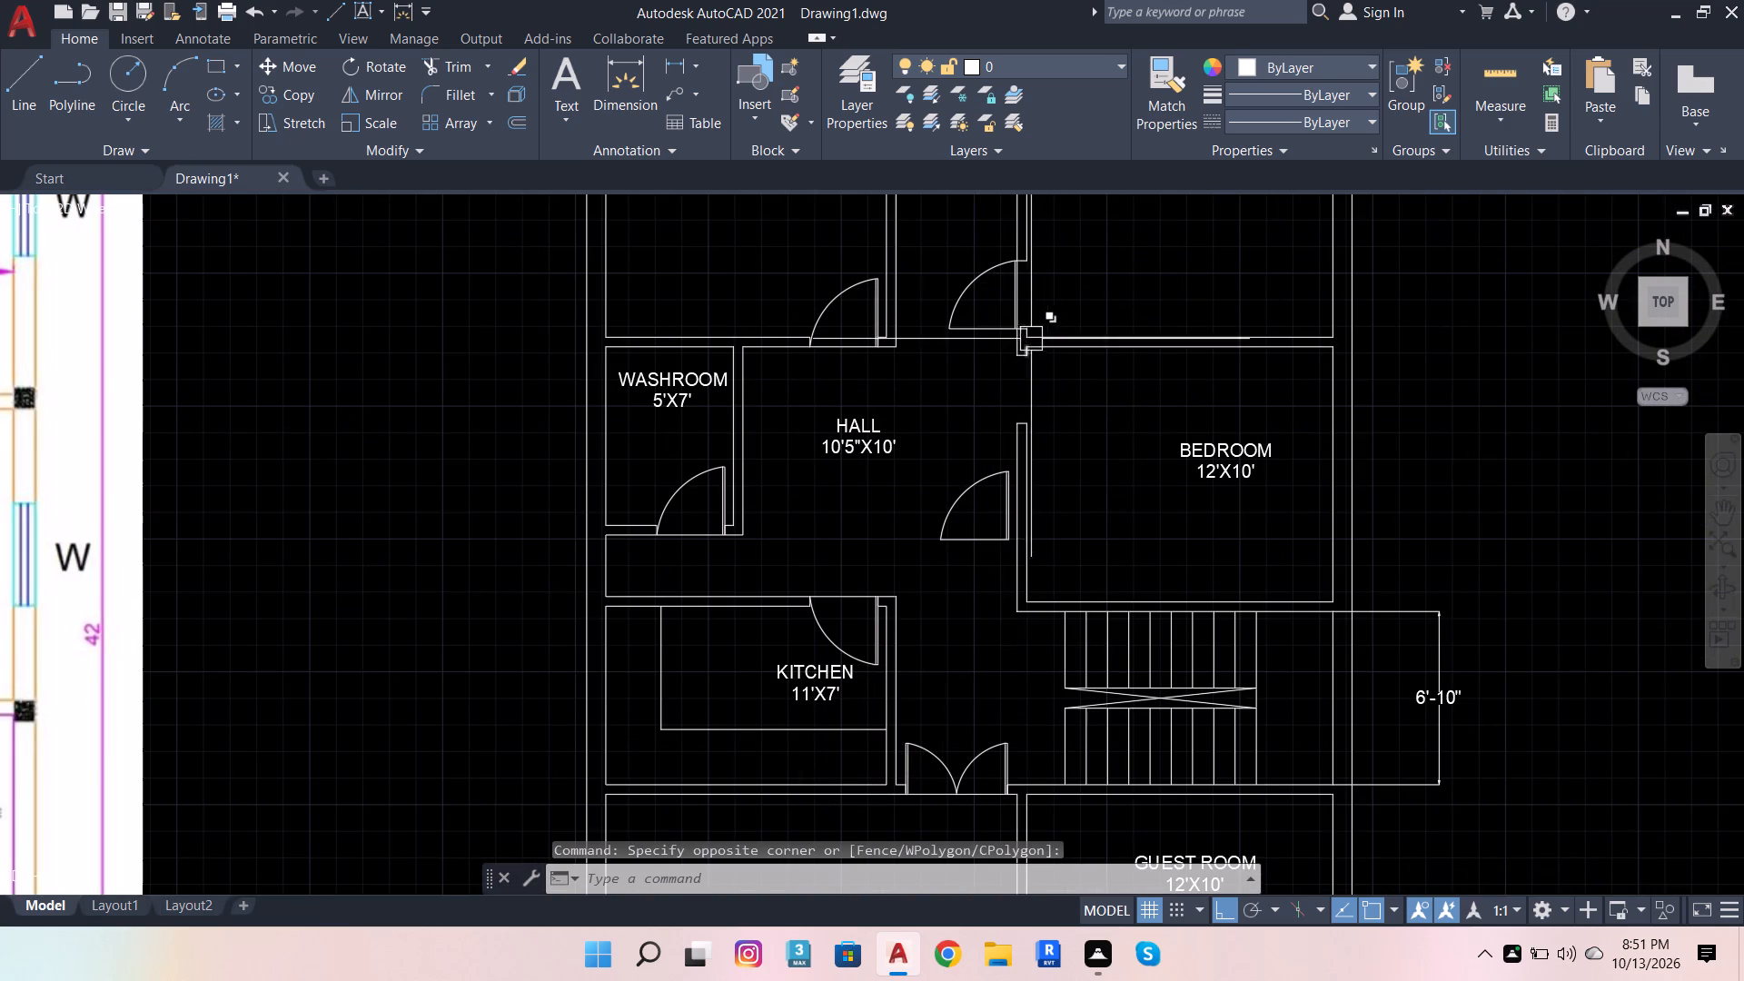
click(1006, 301)
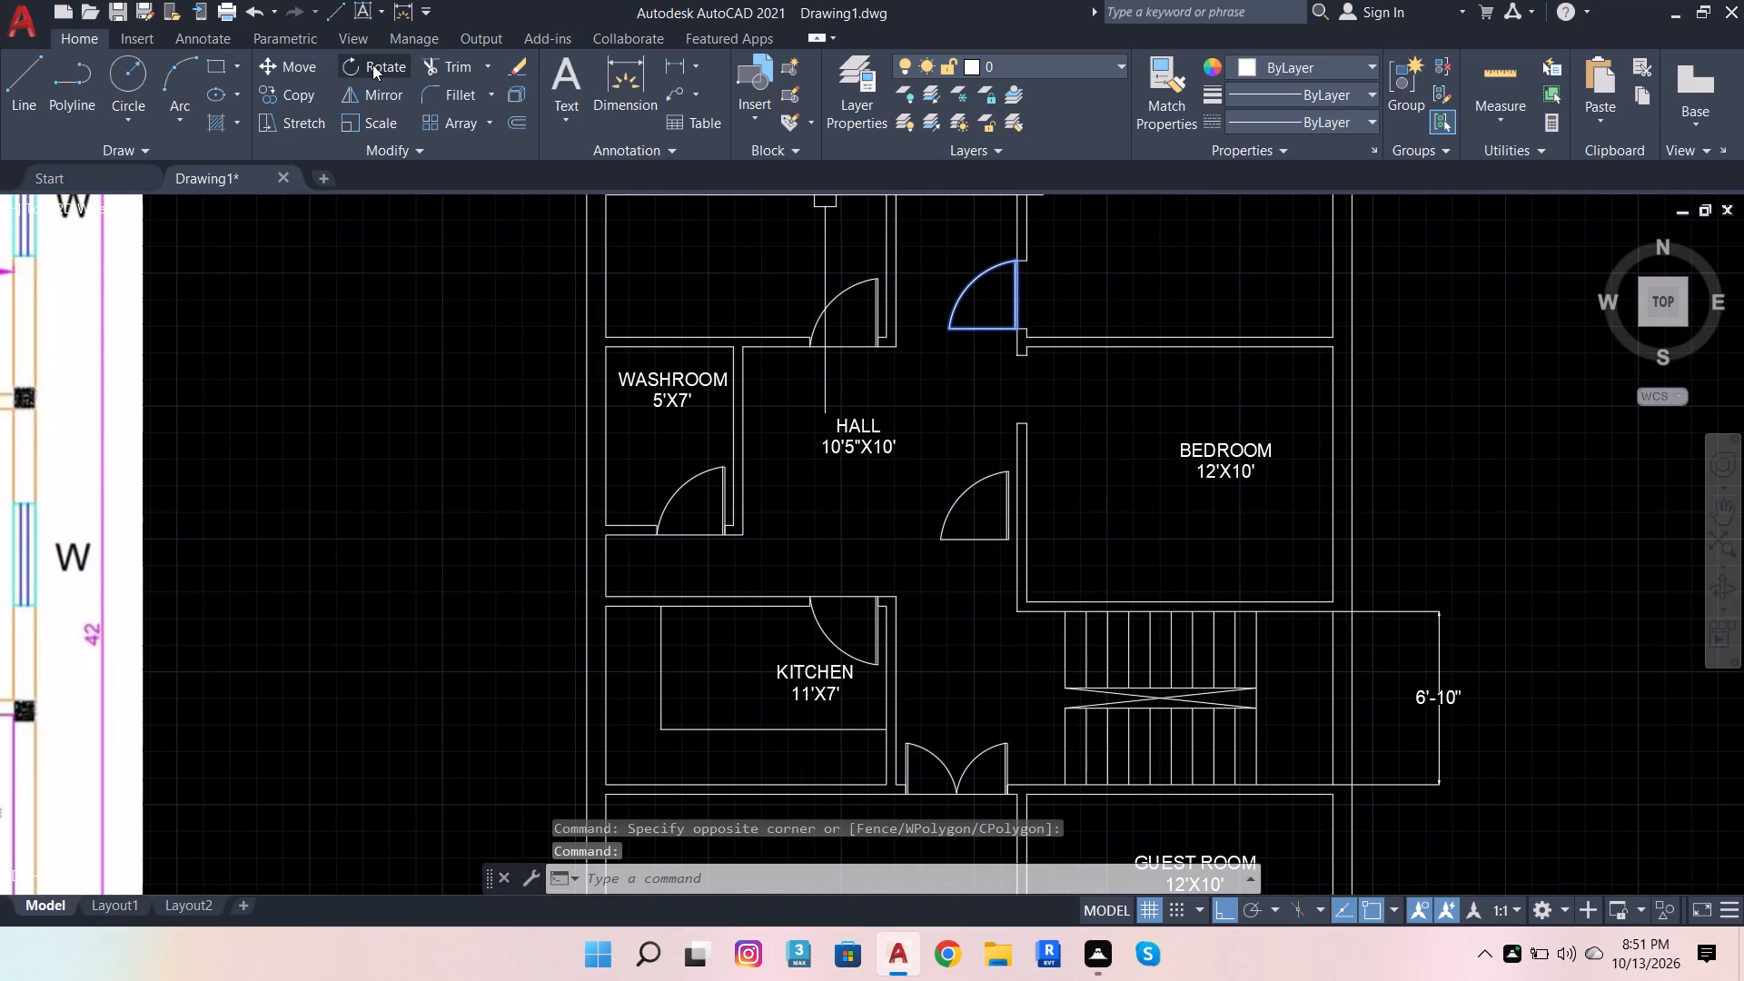
click(351, 62)
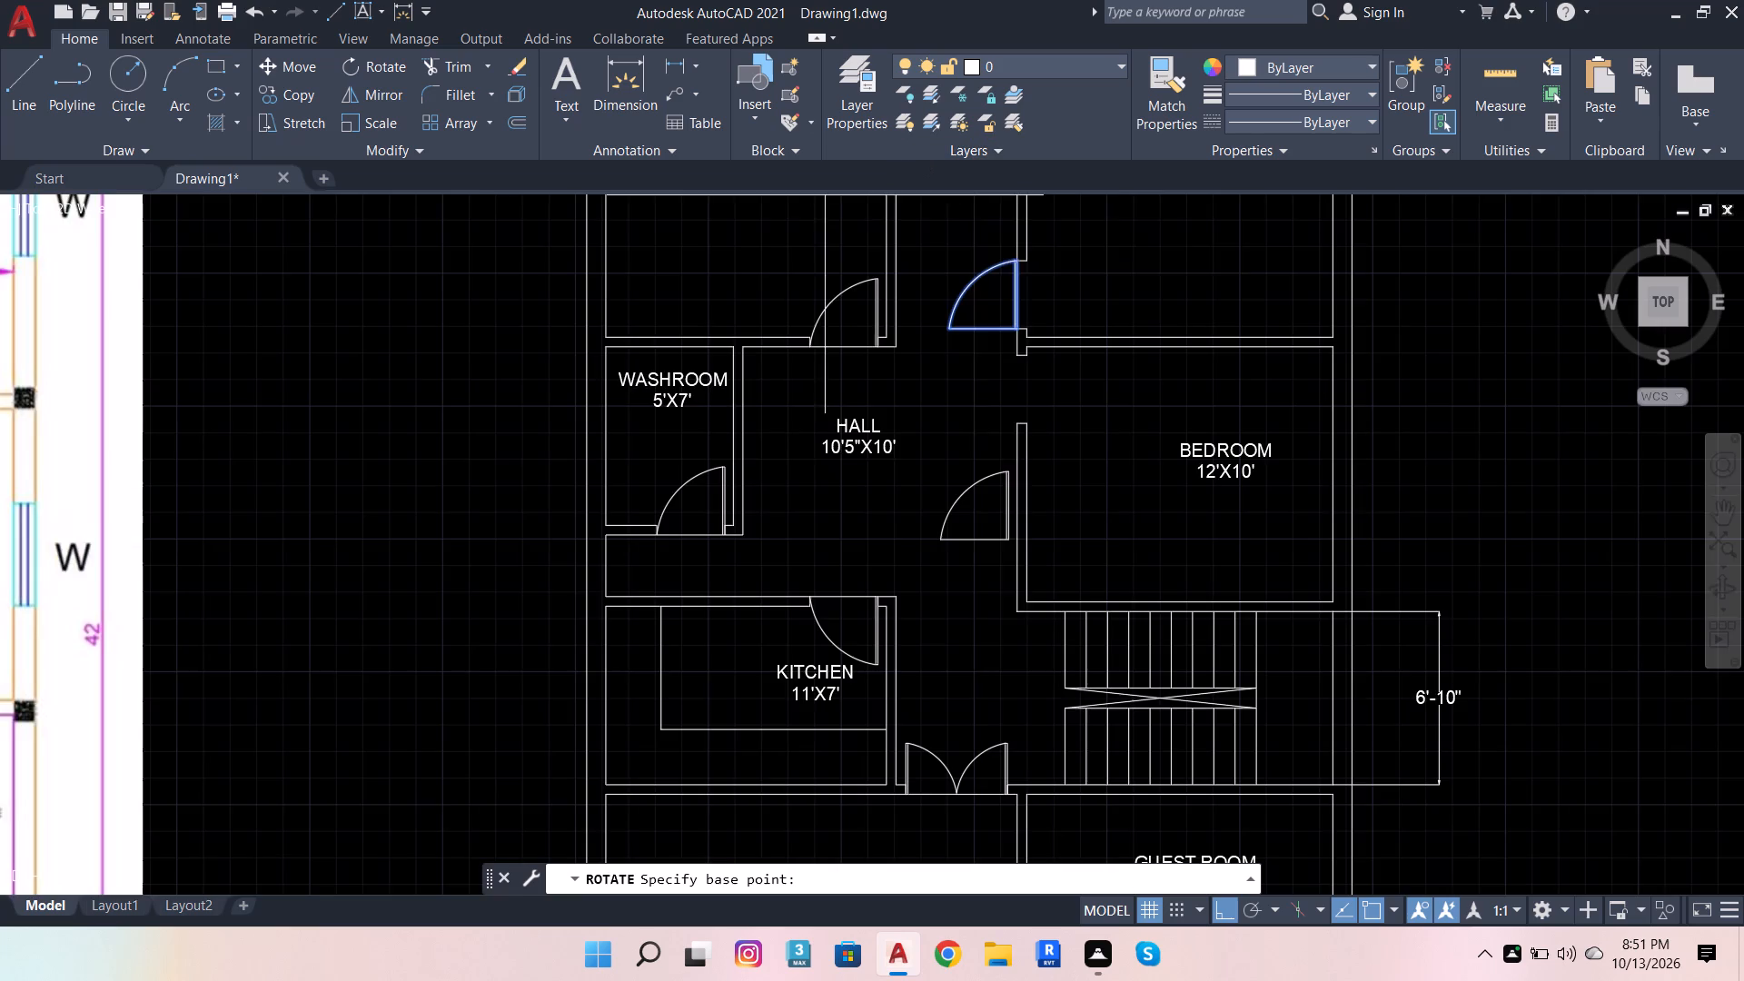
scroll(1030, 293, up, 2)
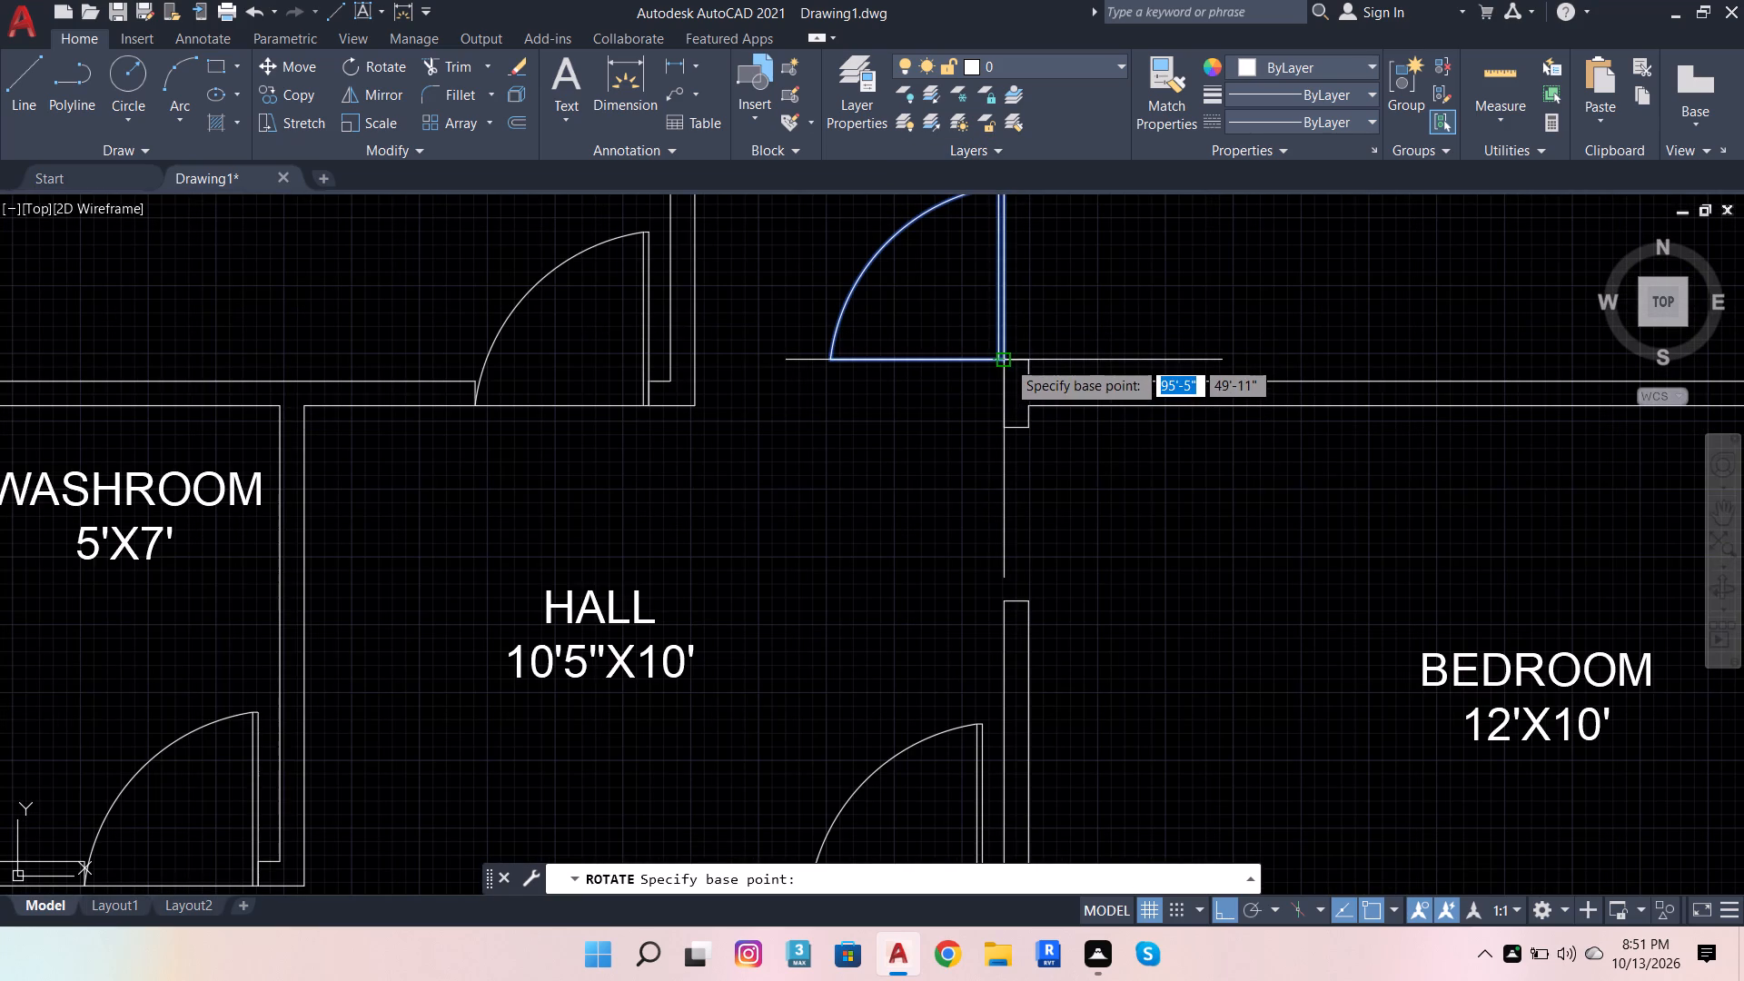
scroll(1006, 360, up, 2)
click(1006, 360)
click(970, 463)
scroll(747, 496, down, 3)
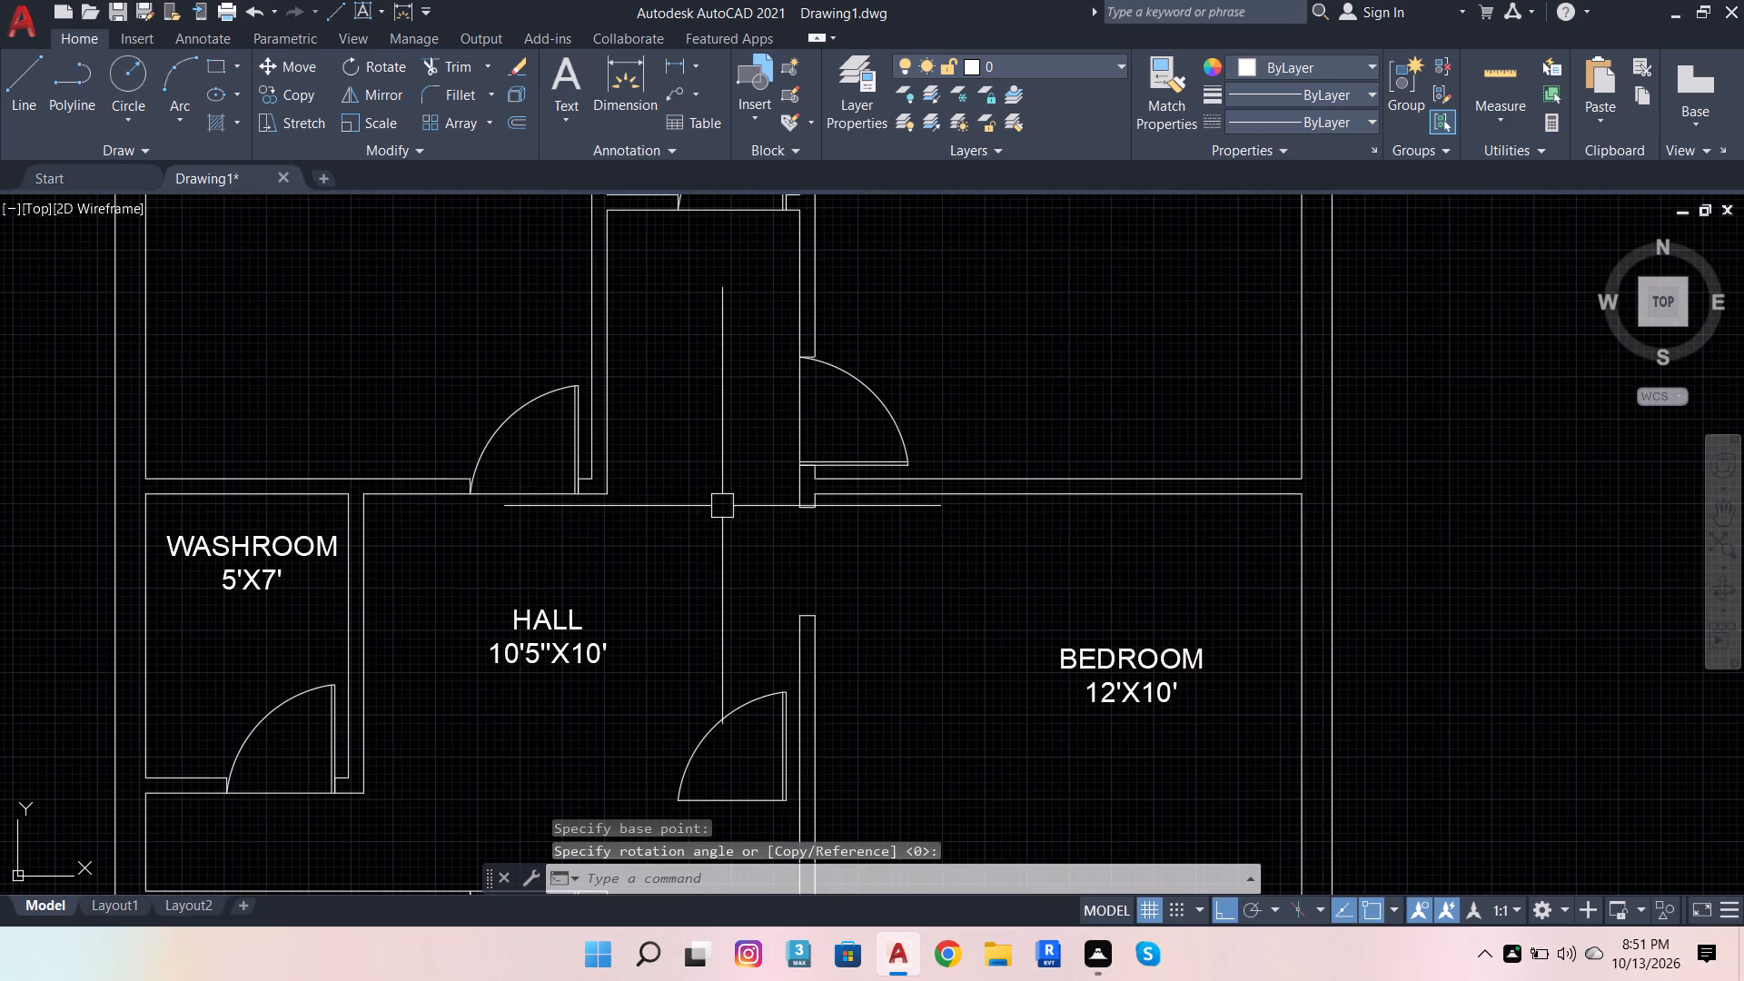
Delete the stray door copy standing in the hall beside the 12'x10' bedroom's wall.
scroll(818, 515, down, 3)
scroll(812, 594, up, 2)
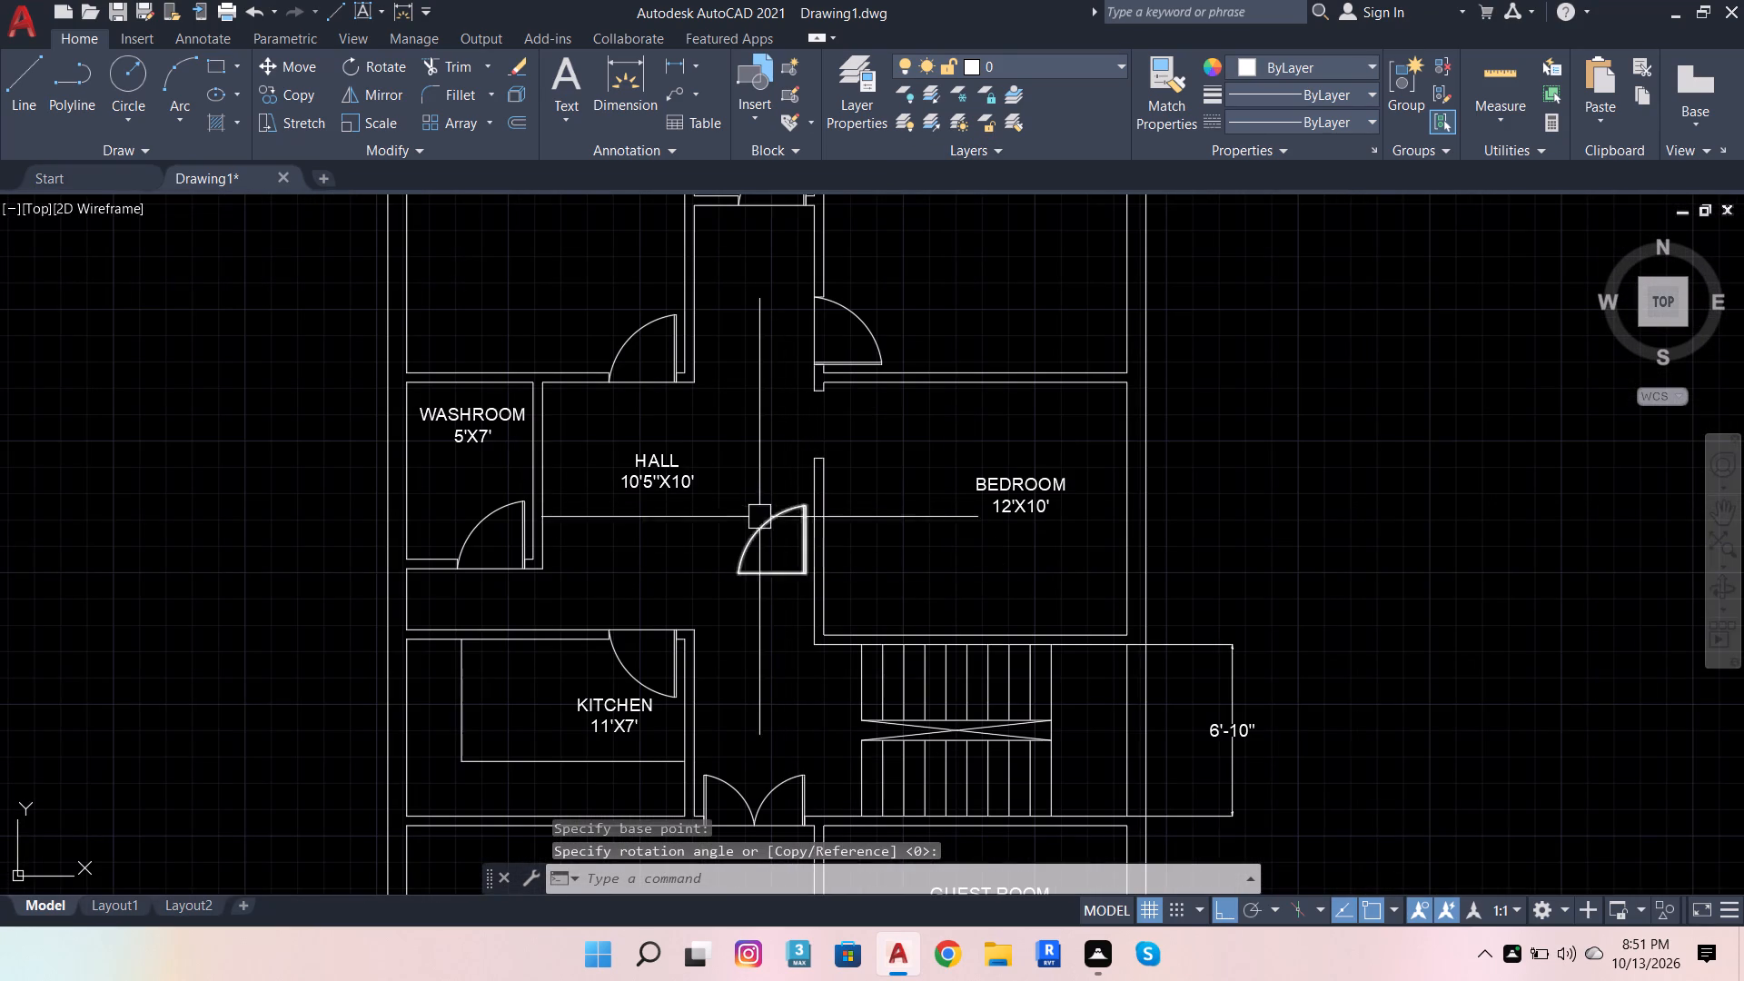
click(766, 531)
key(Delete)
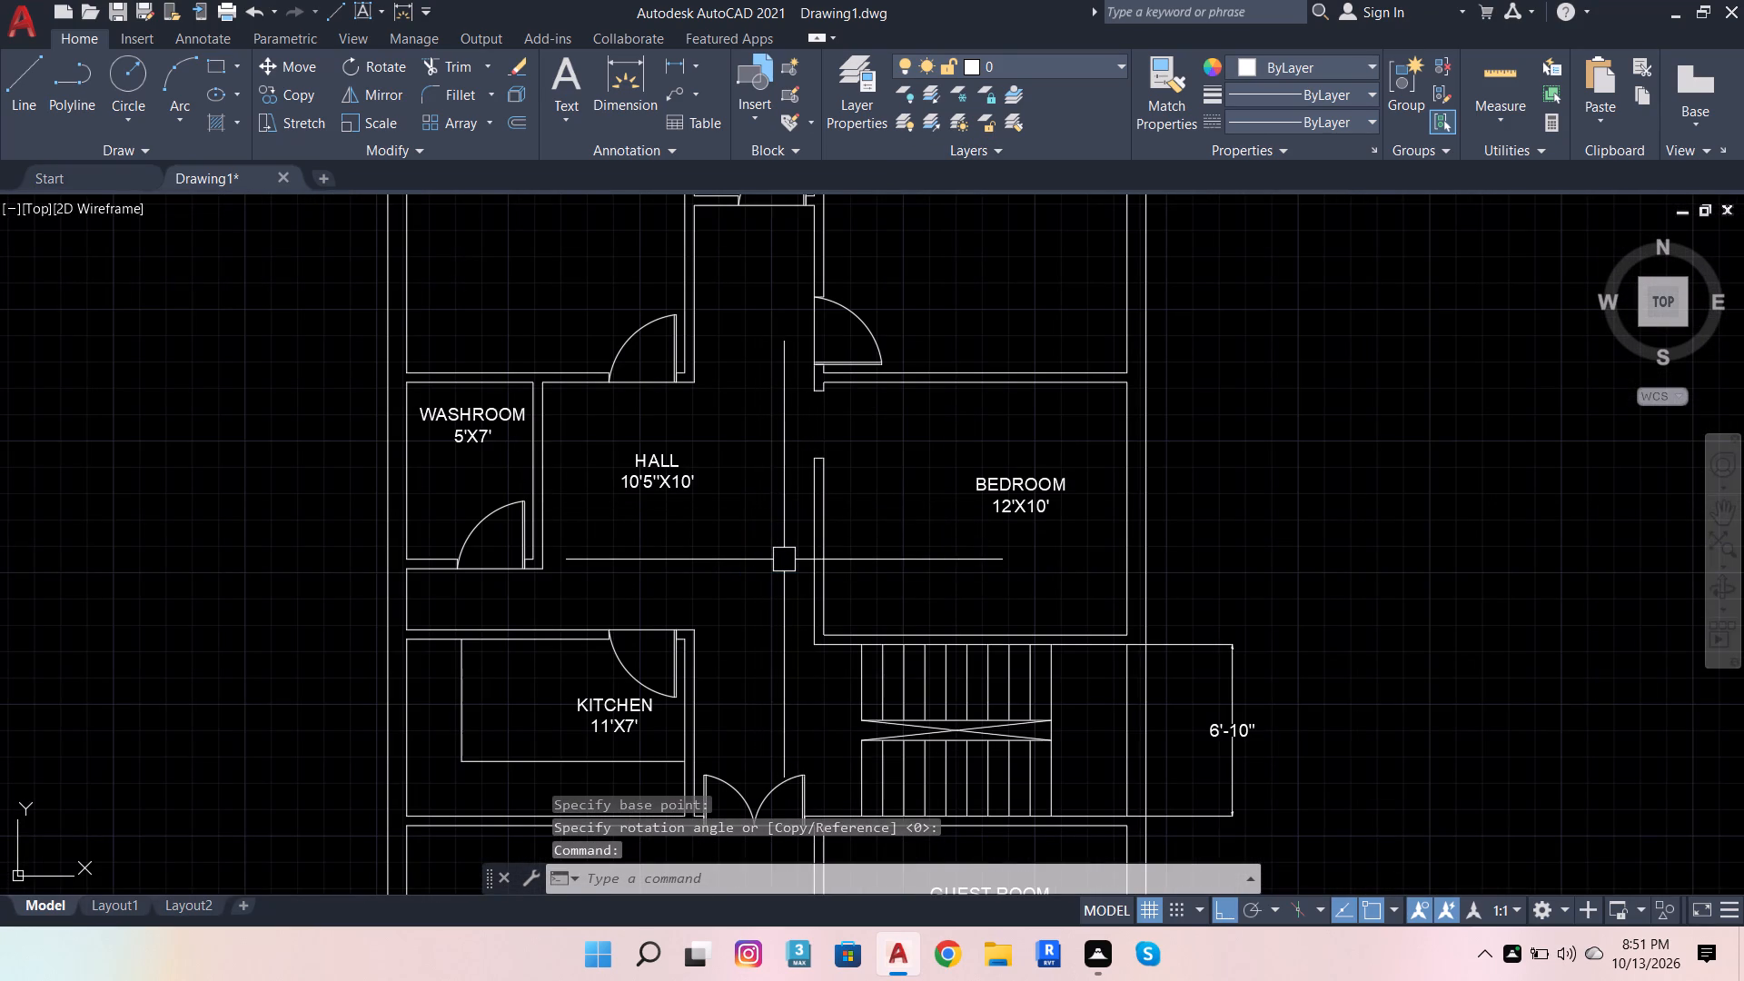
Mirror the 12'x12' bedroom's door about a horizontal axis through the midpoint between both bedroom openings, keeping the source, to place the 12'x10' bedroom's door.
scroll(776, 517, up, 1)
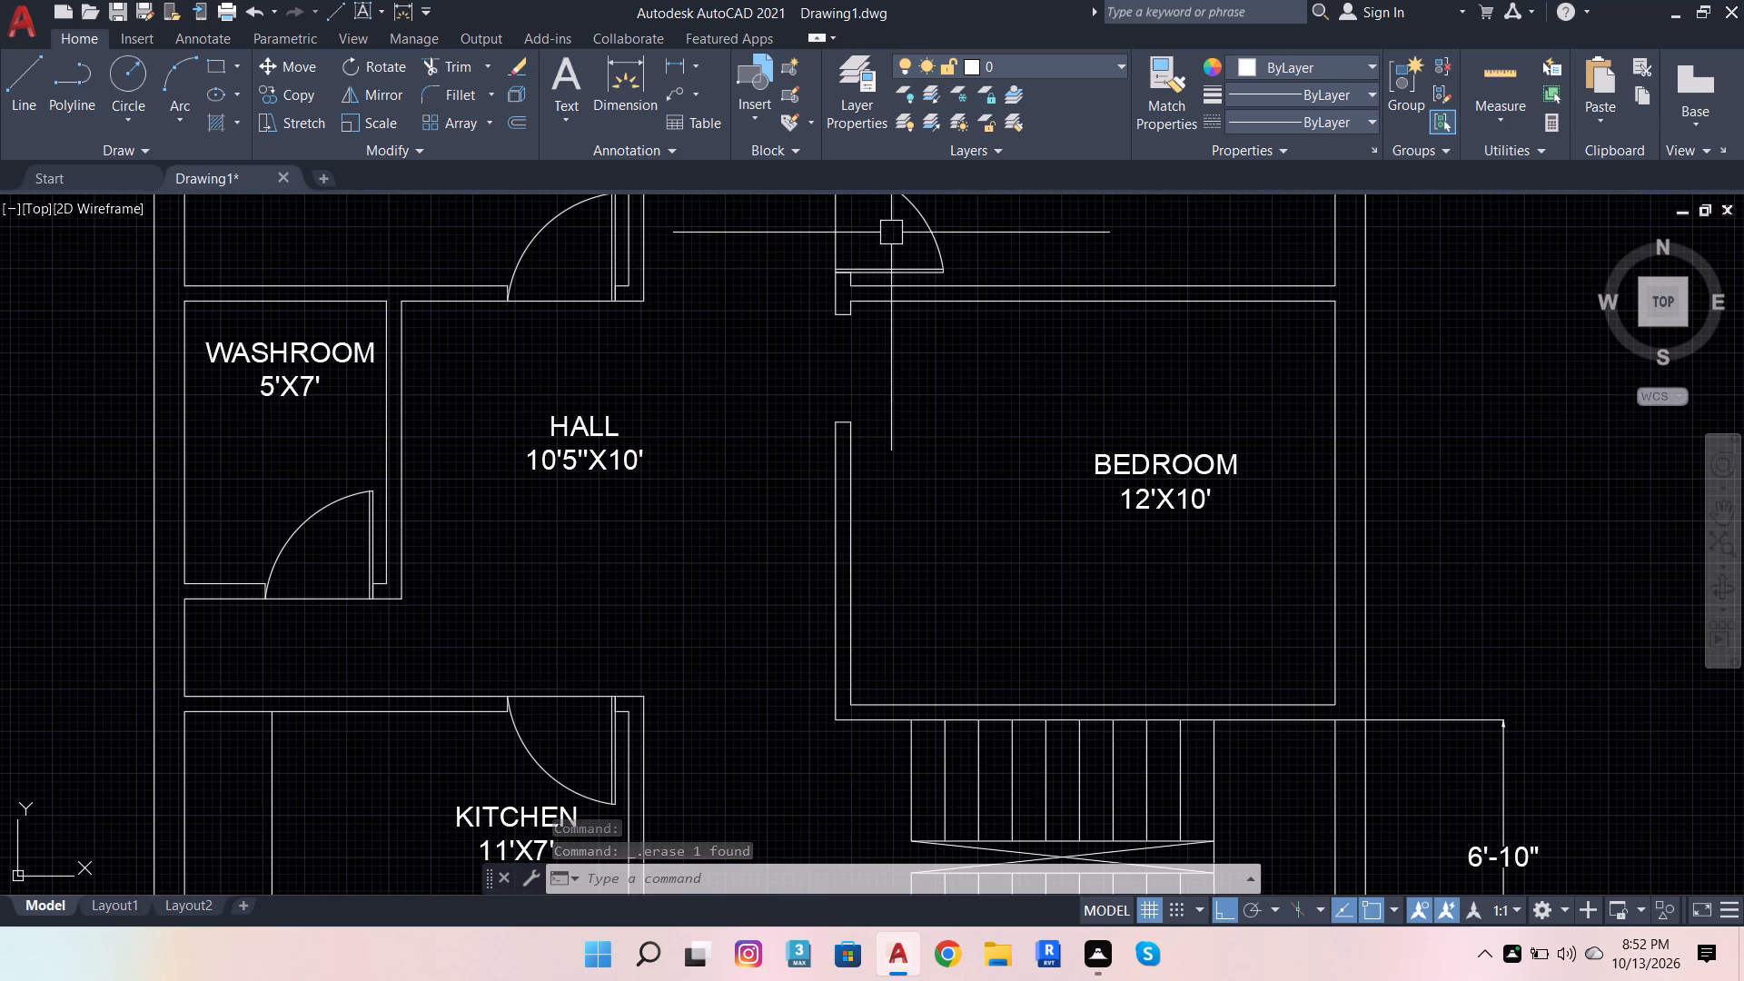
click(916, 257)
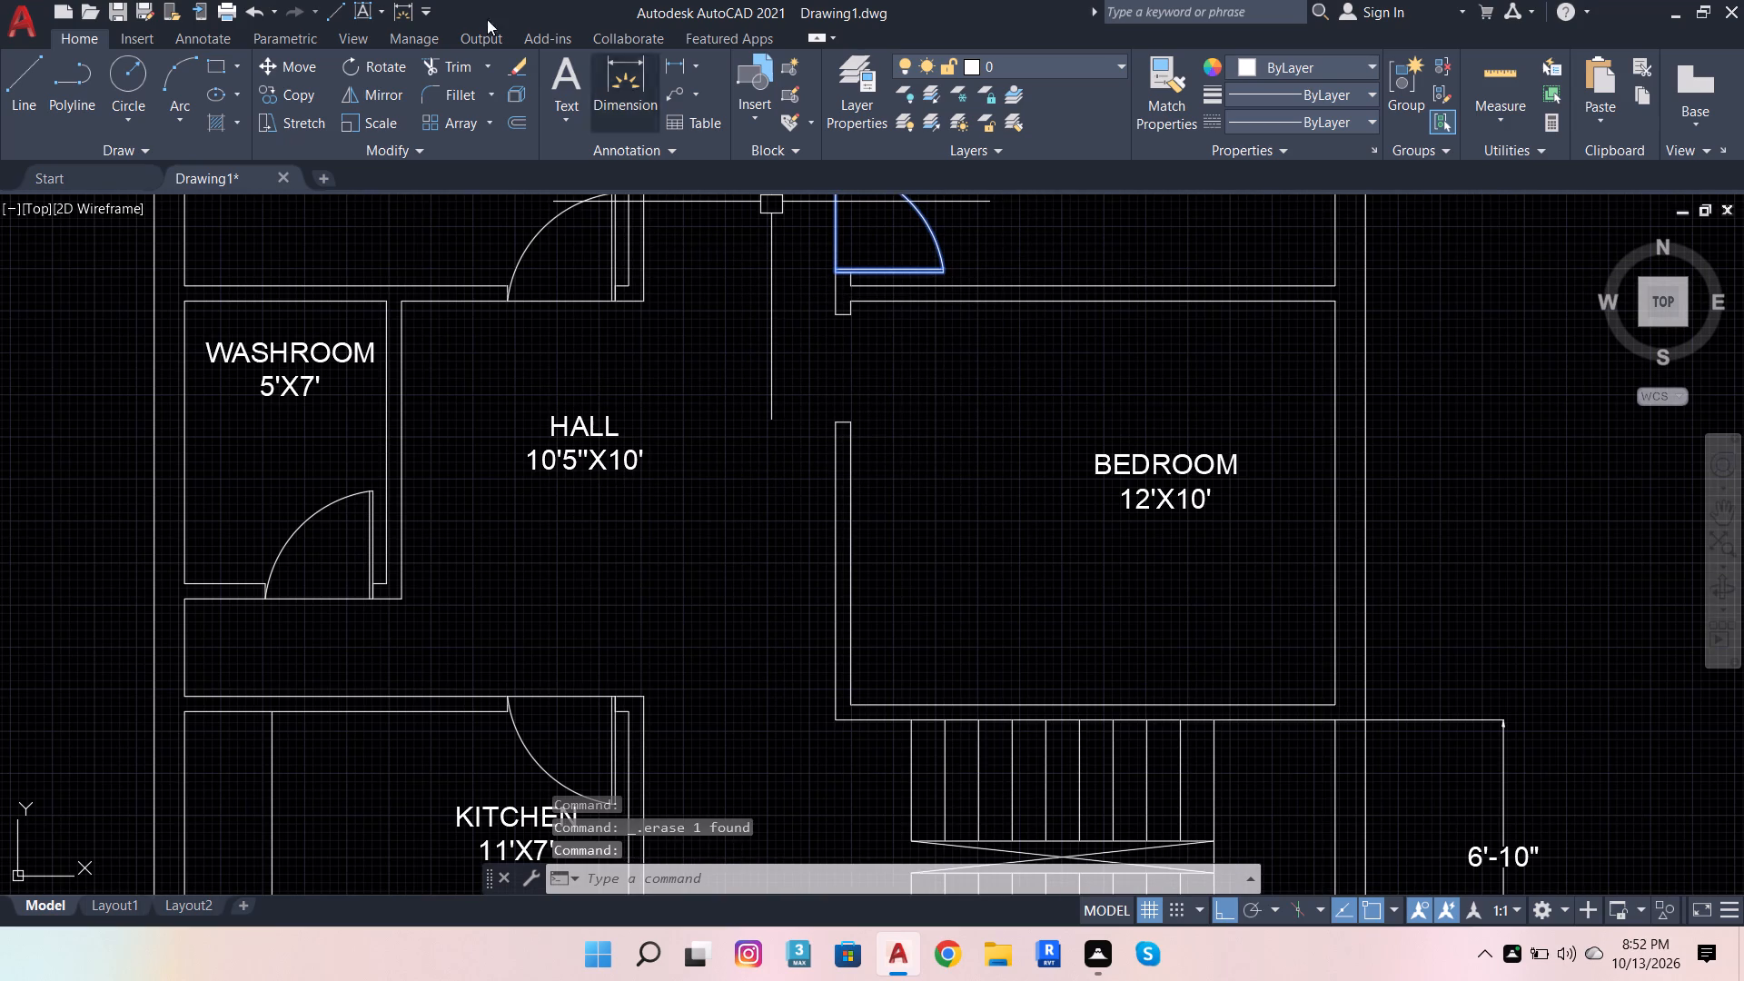
click(350, 90)
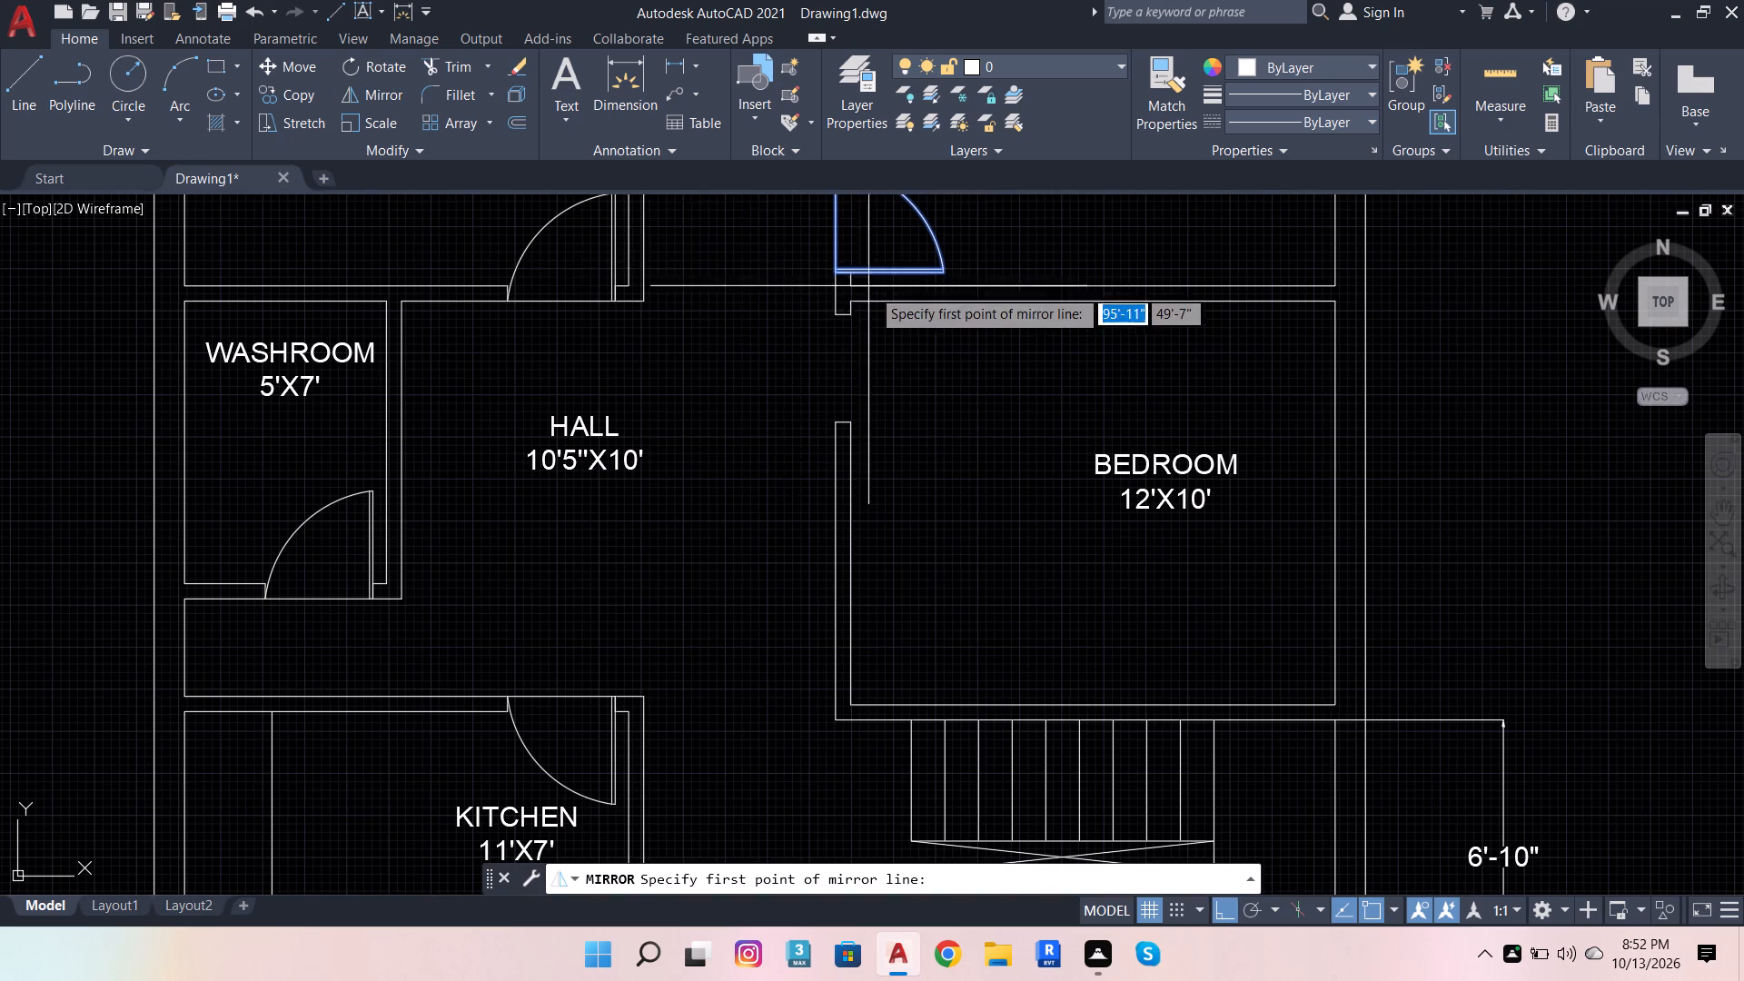
scroll(887, 295, up, 2)
shift+right_click(725, 297)
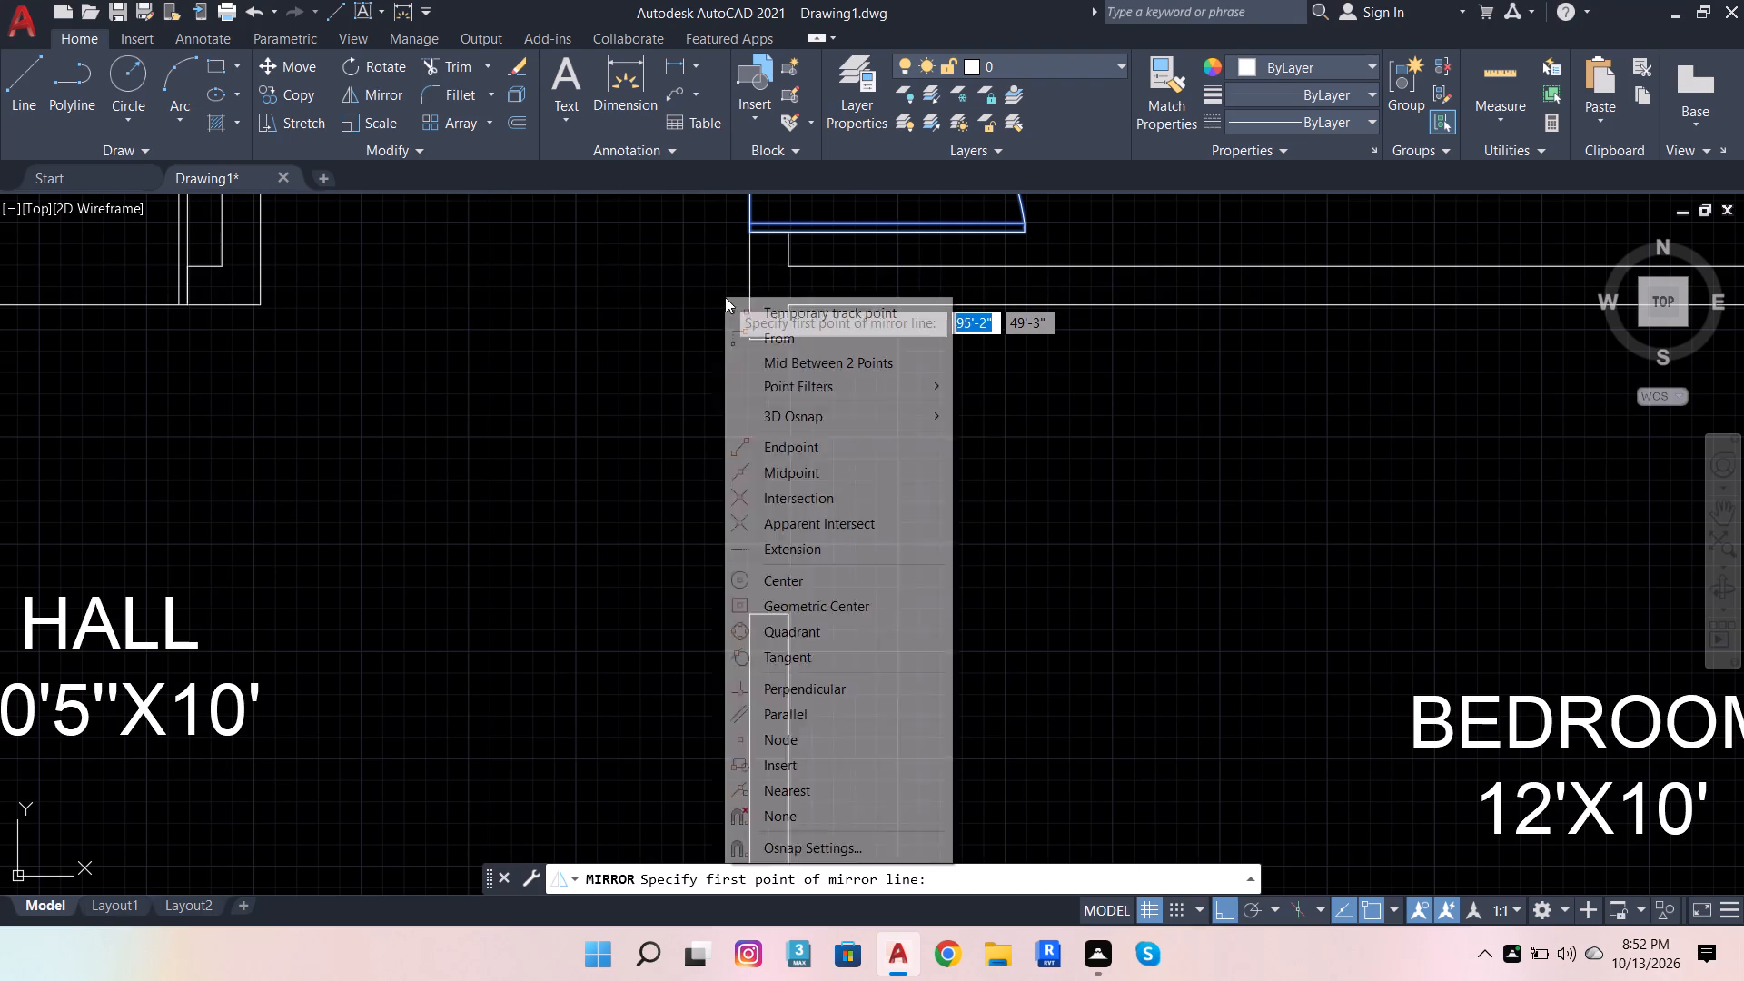
click(788, 476)
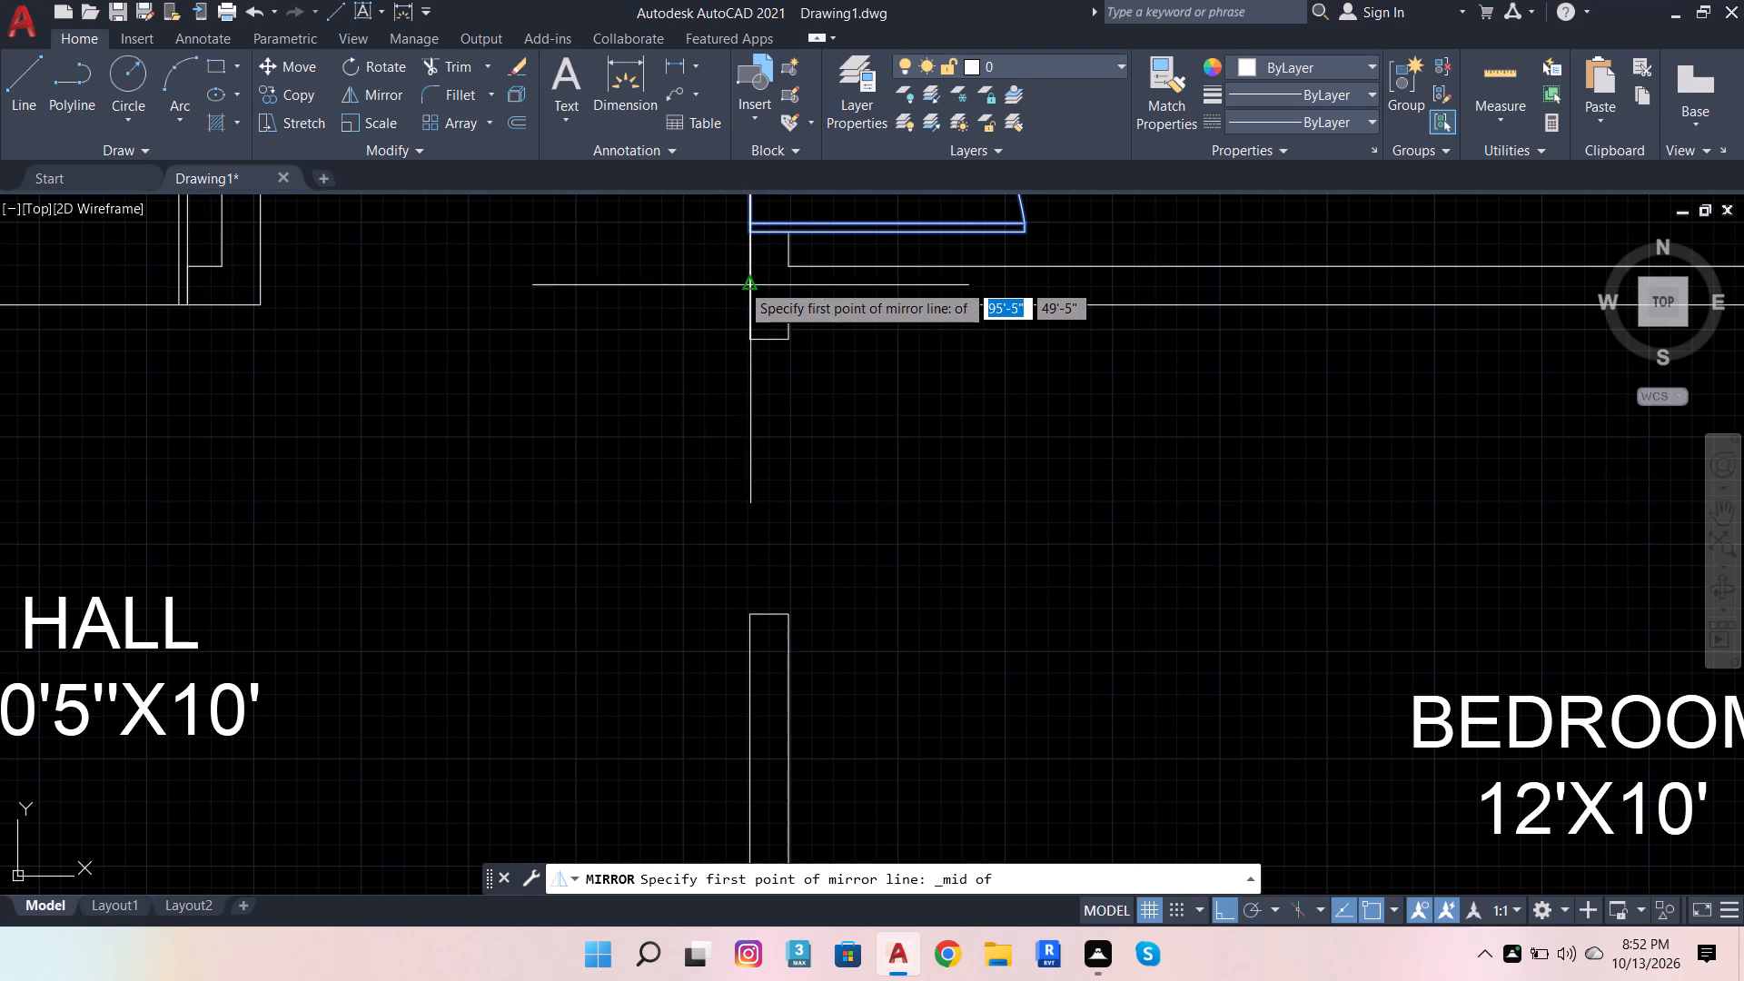
click(756, 292)
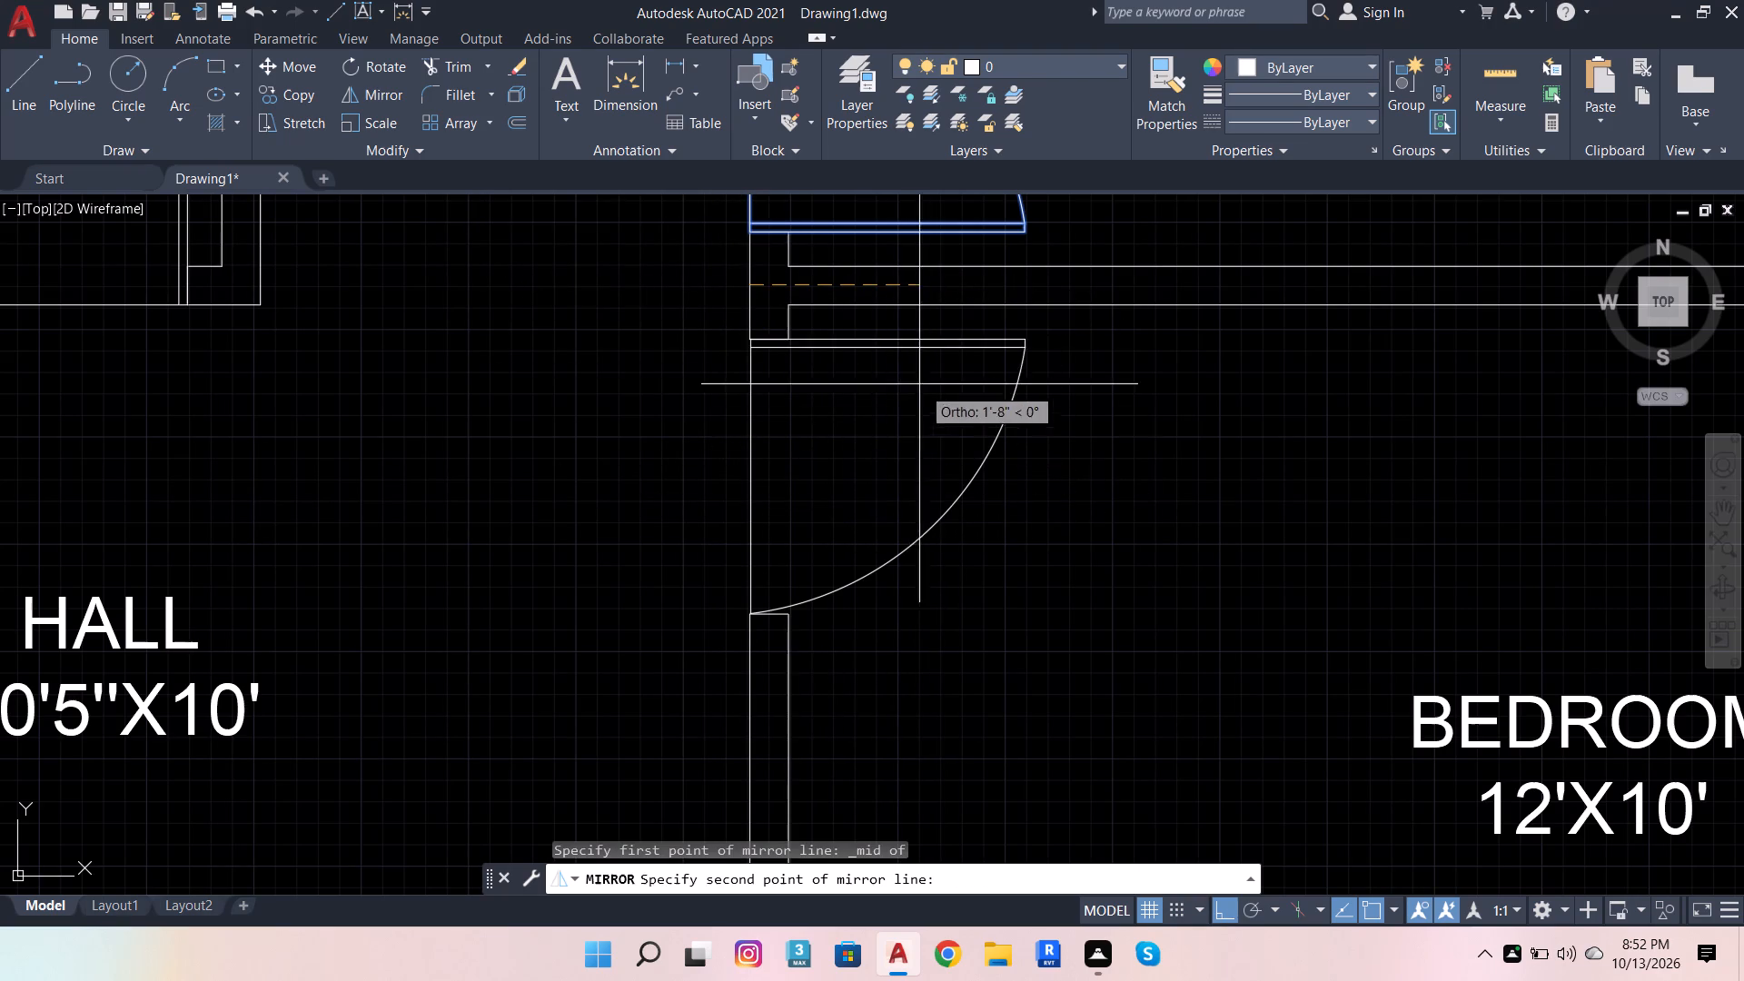
click(1212, 368)
drag(1242, 451, 1212, 368)
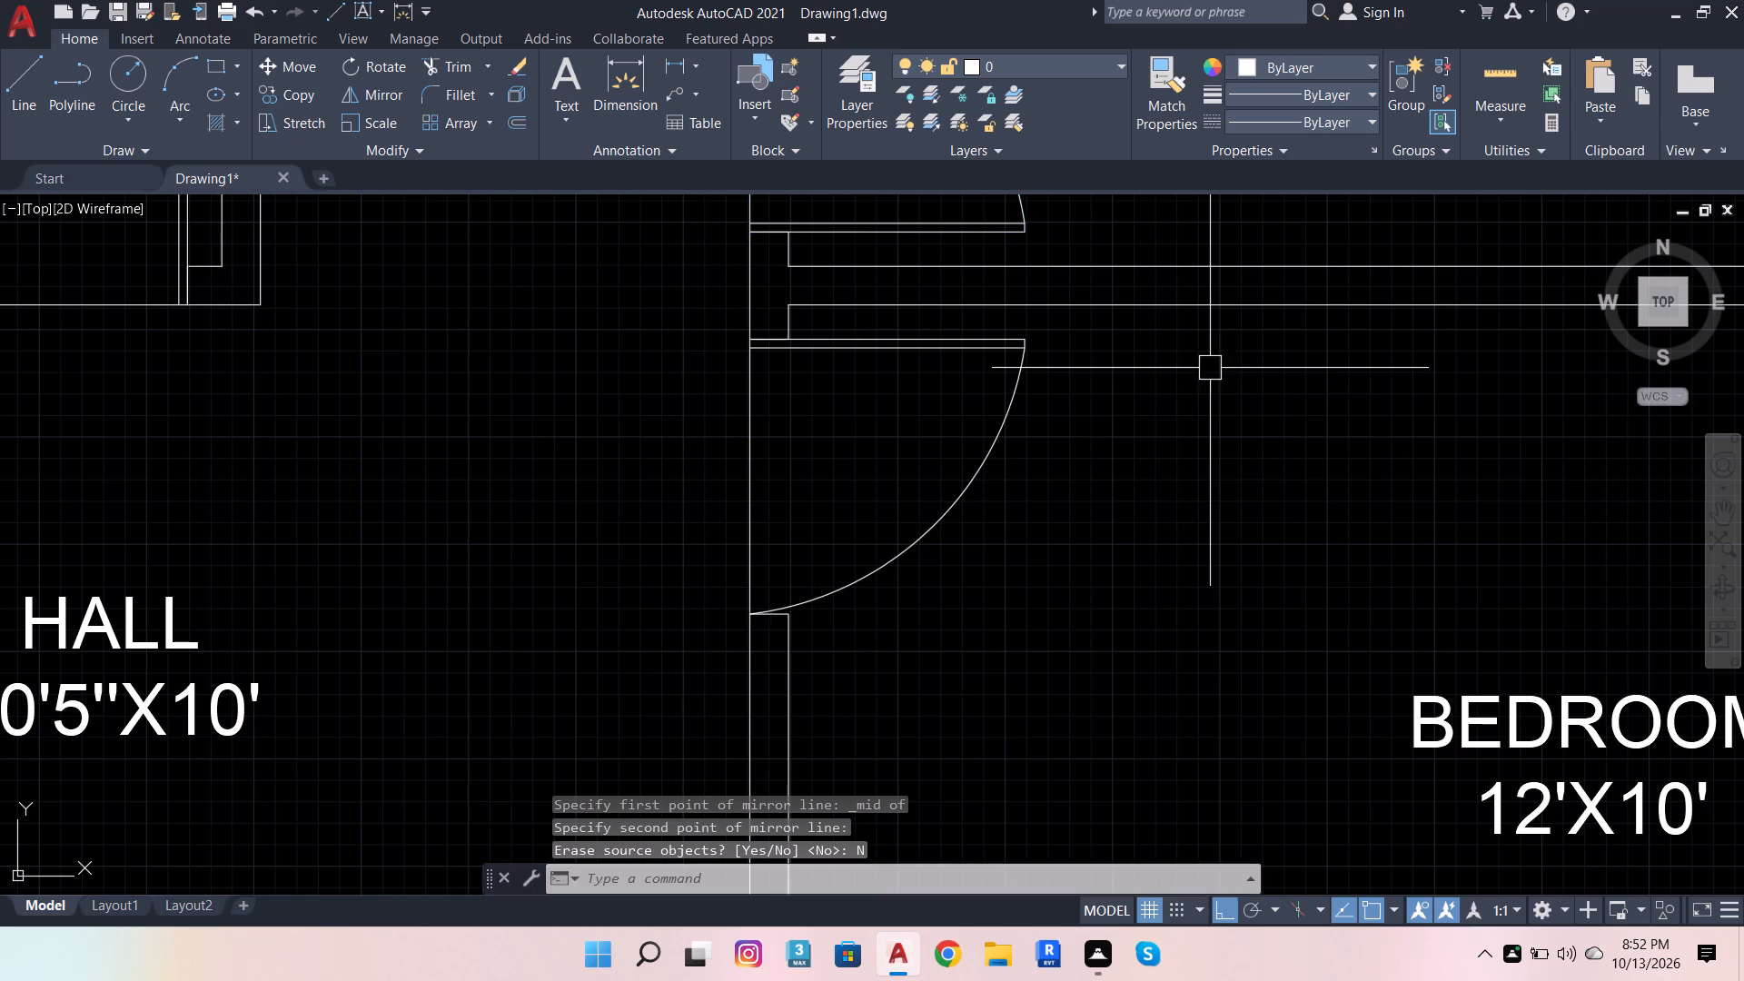
scroll(779, 563, down, 3)
scroll(852, 452, down, 2)
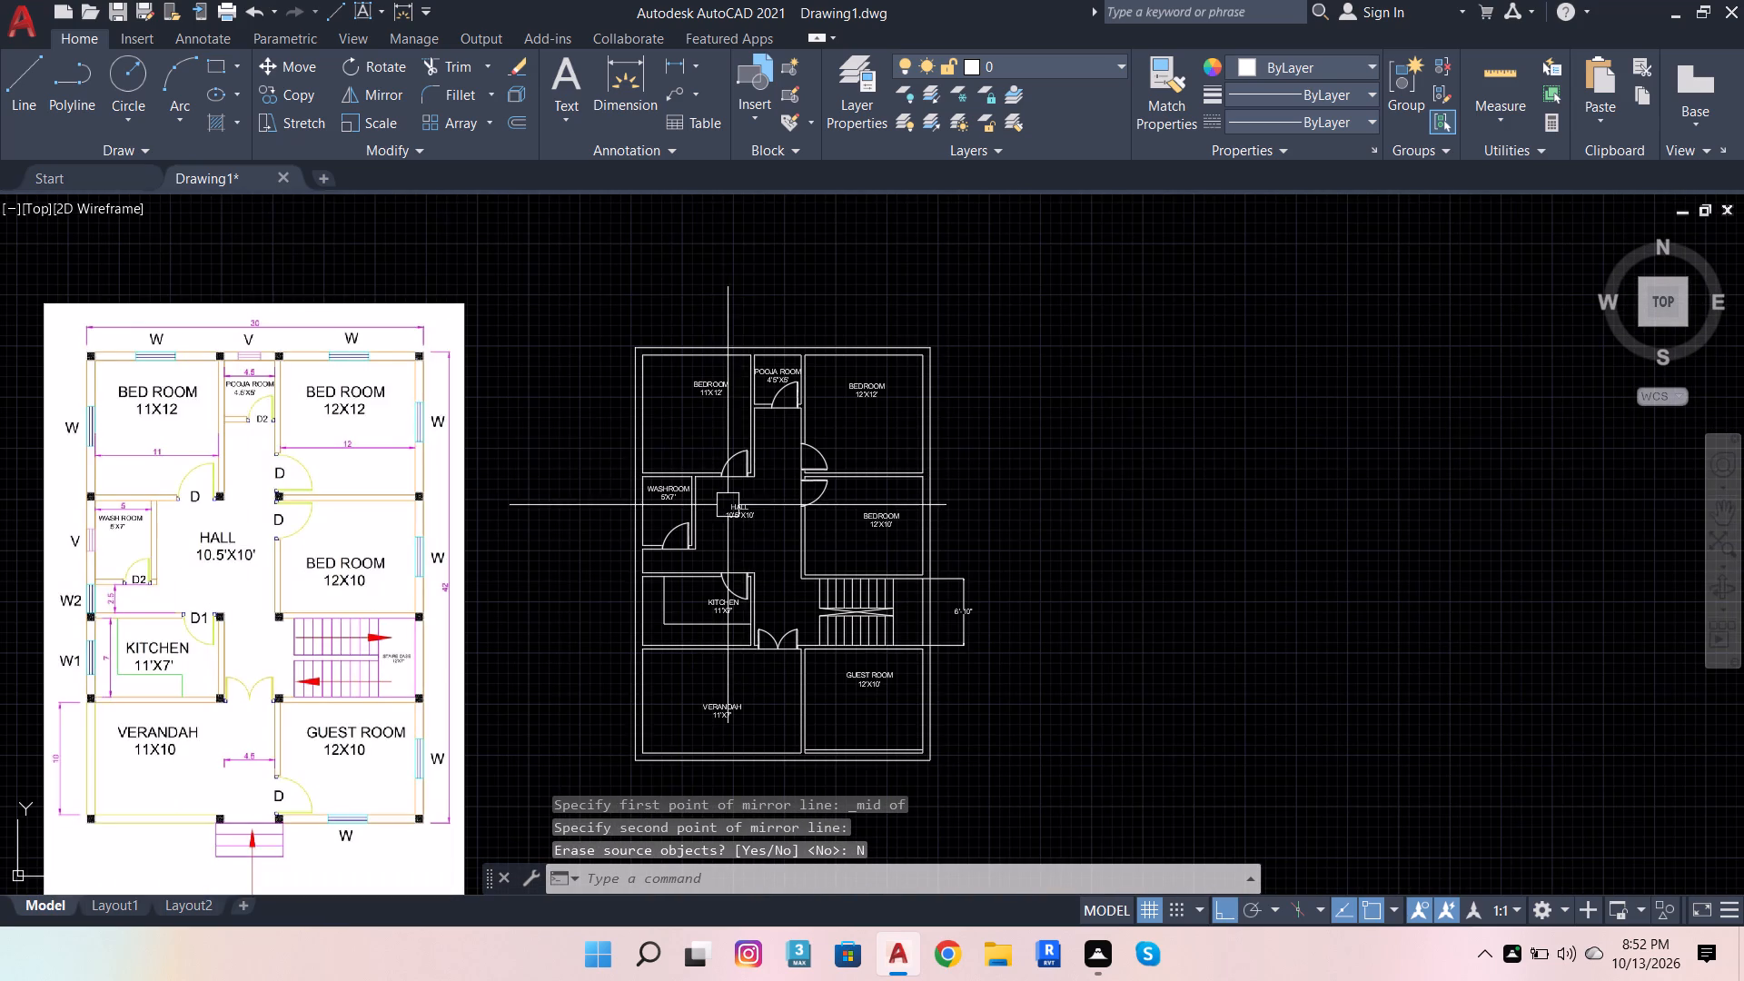
key(Escape)
key(Escape)
key(Escape)
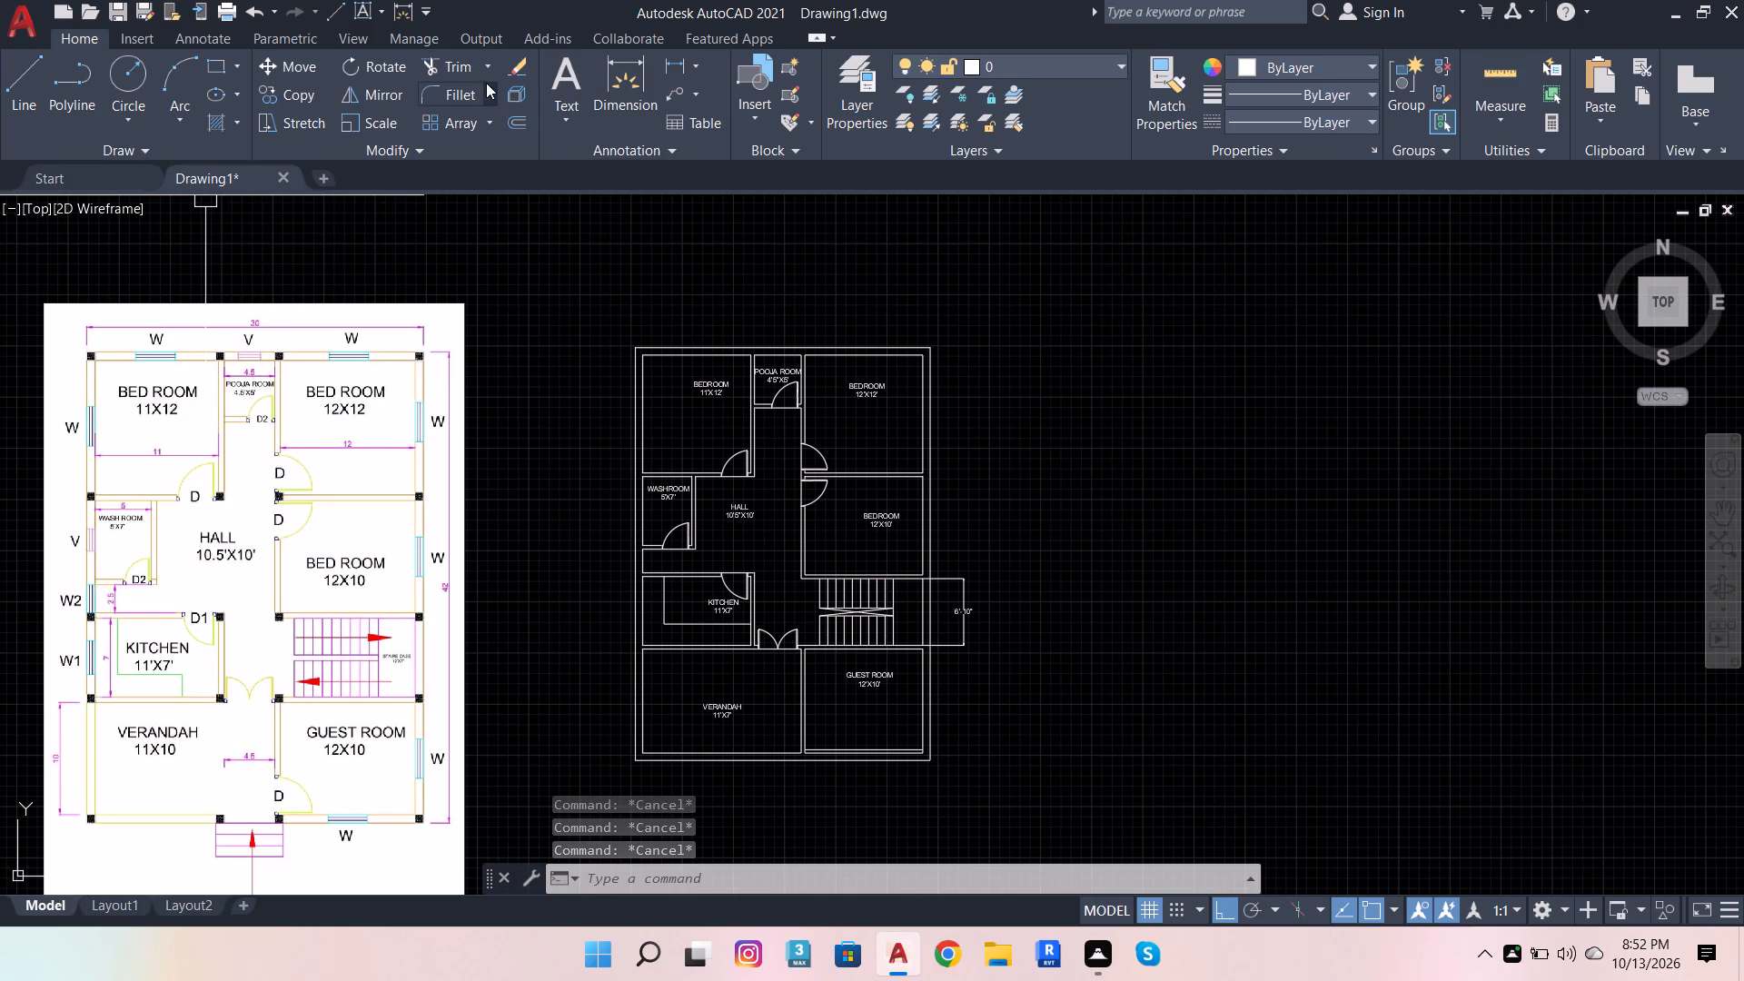
Draw a short vertical line across the 11'x12' bedroom's north outer wall to mark one window edge.
click(18, 115)
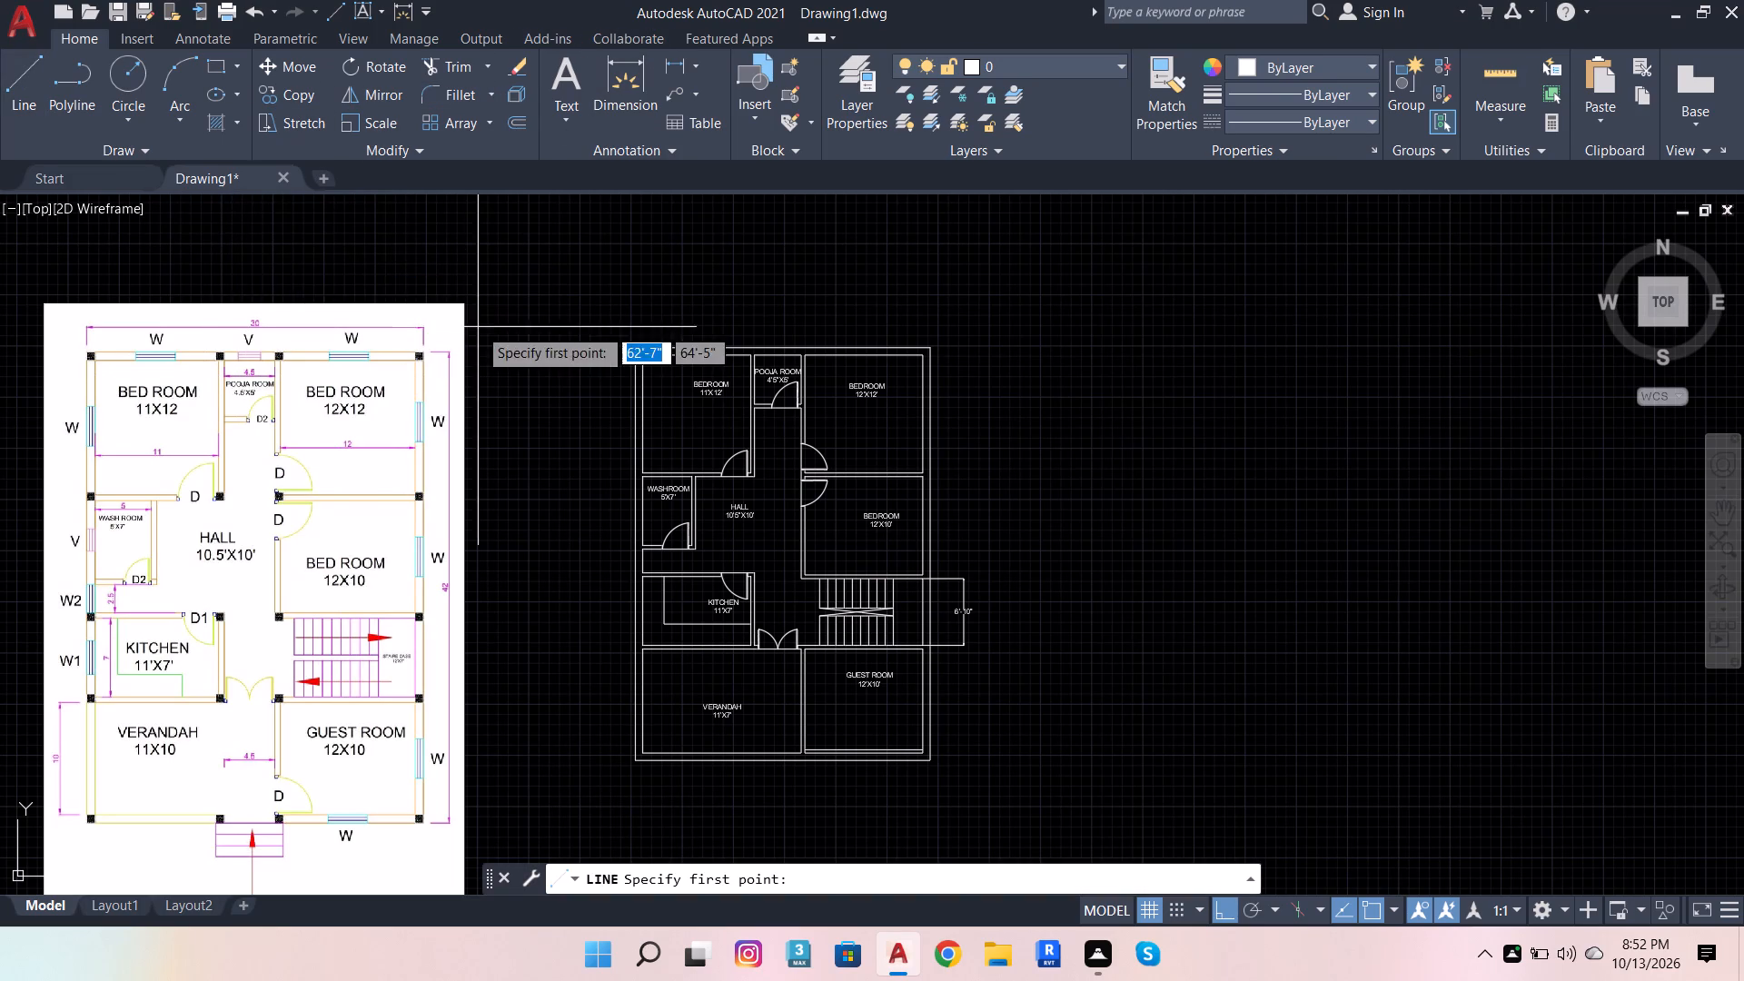
scroll(661, 337, up, 2)
click(679, 310)
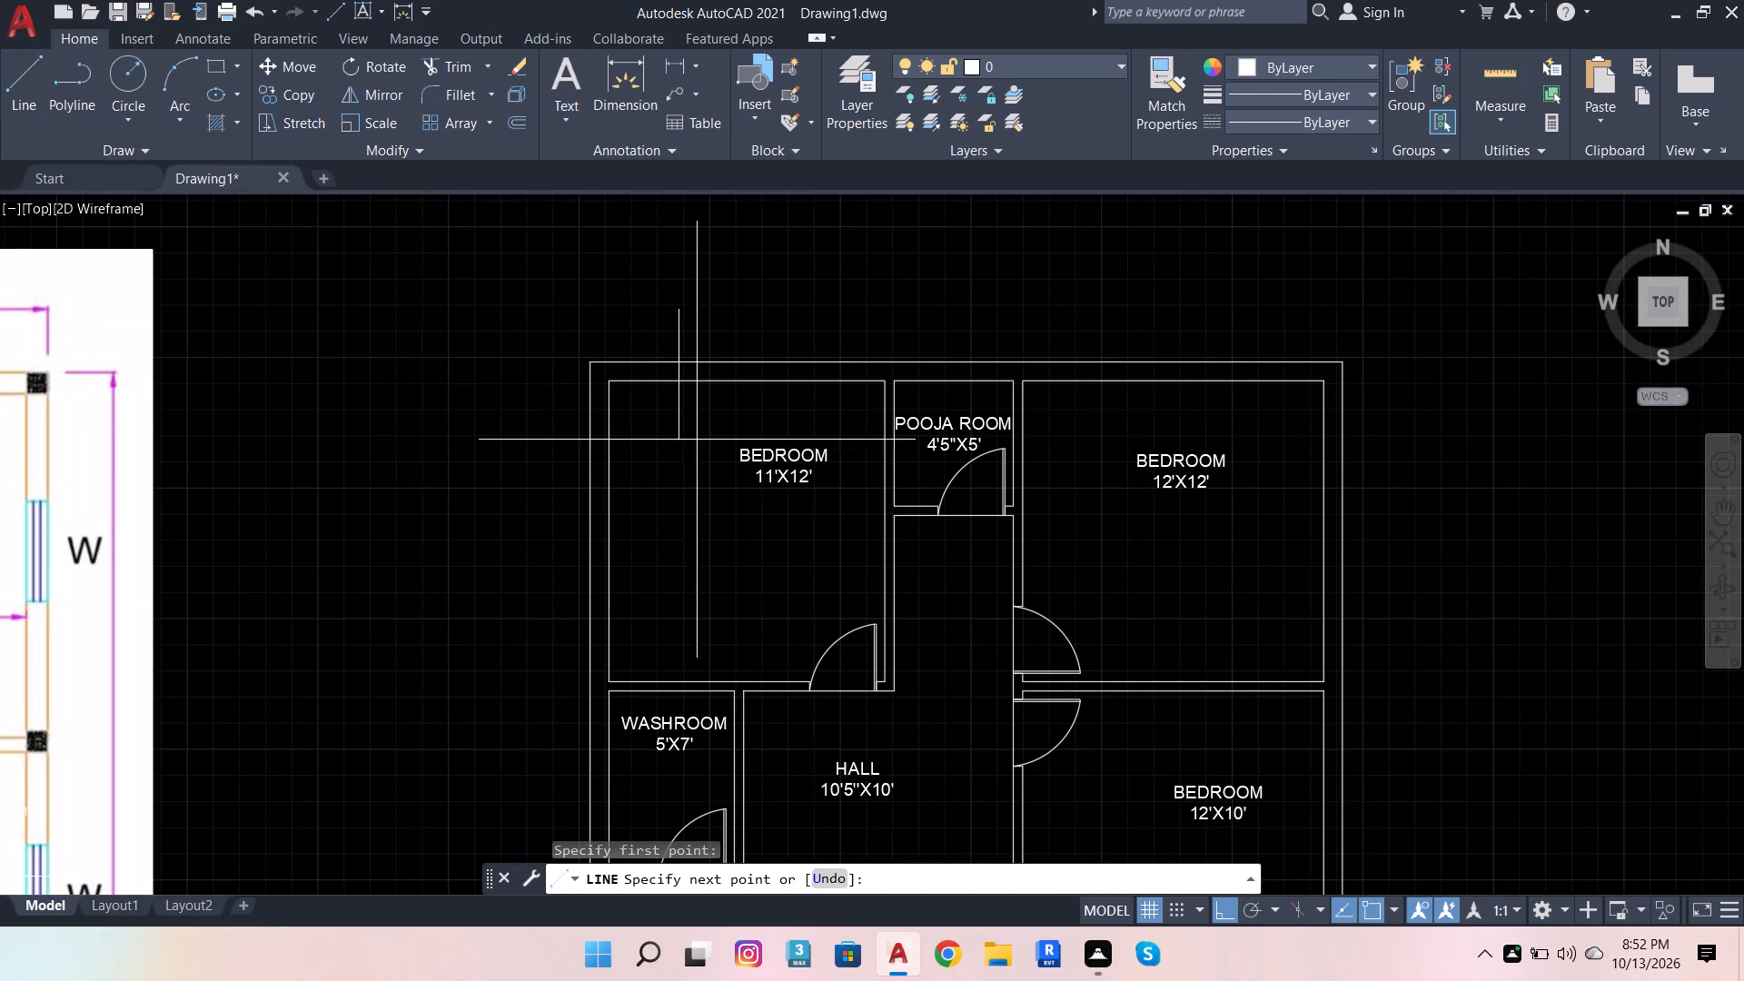
click(675, 431)
key(space)
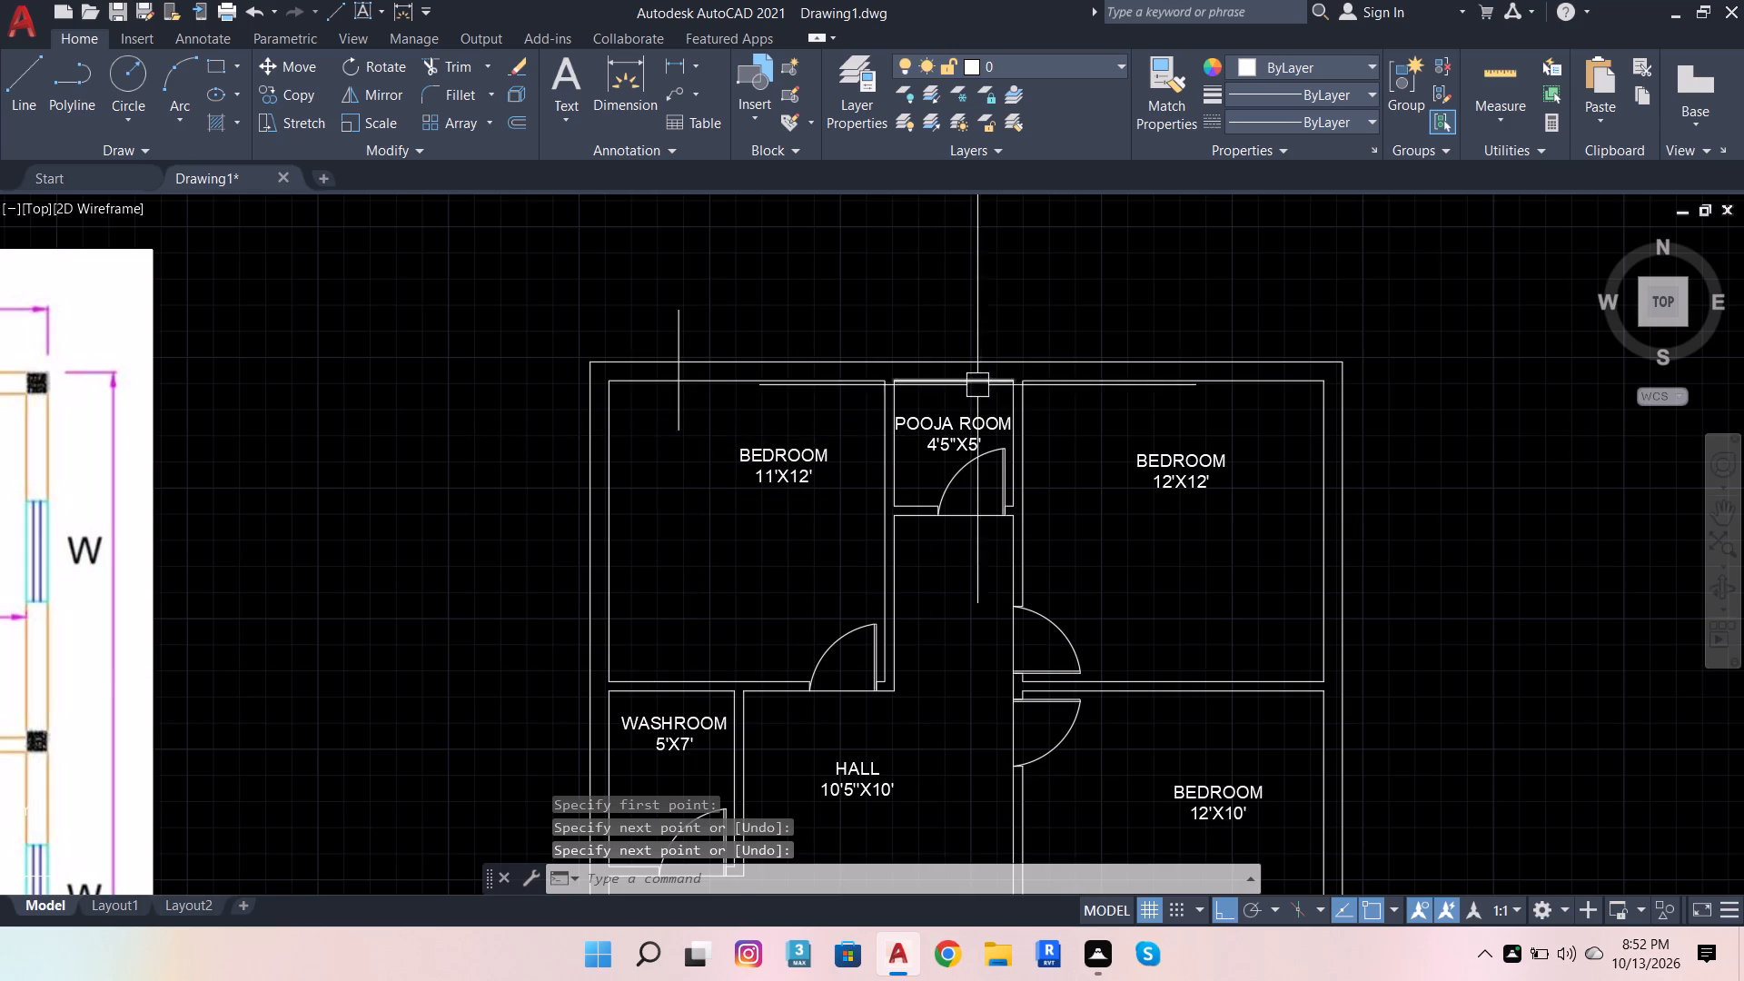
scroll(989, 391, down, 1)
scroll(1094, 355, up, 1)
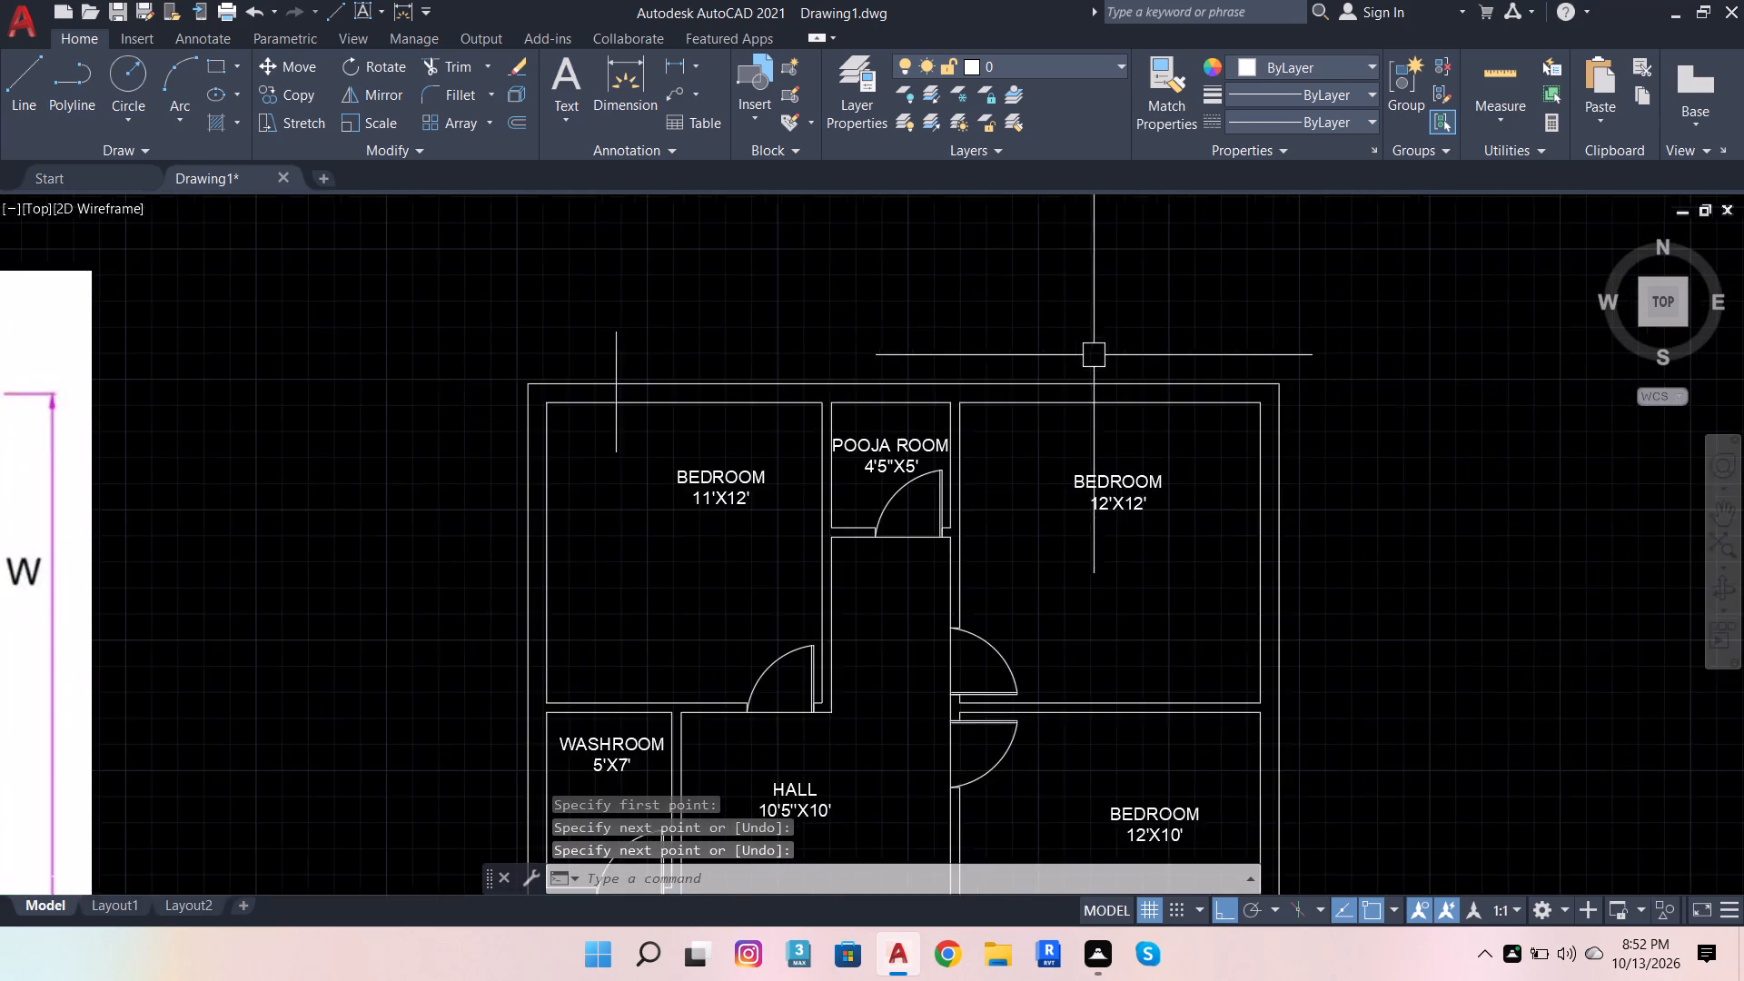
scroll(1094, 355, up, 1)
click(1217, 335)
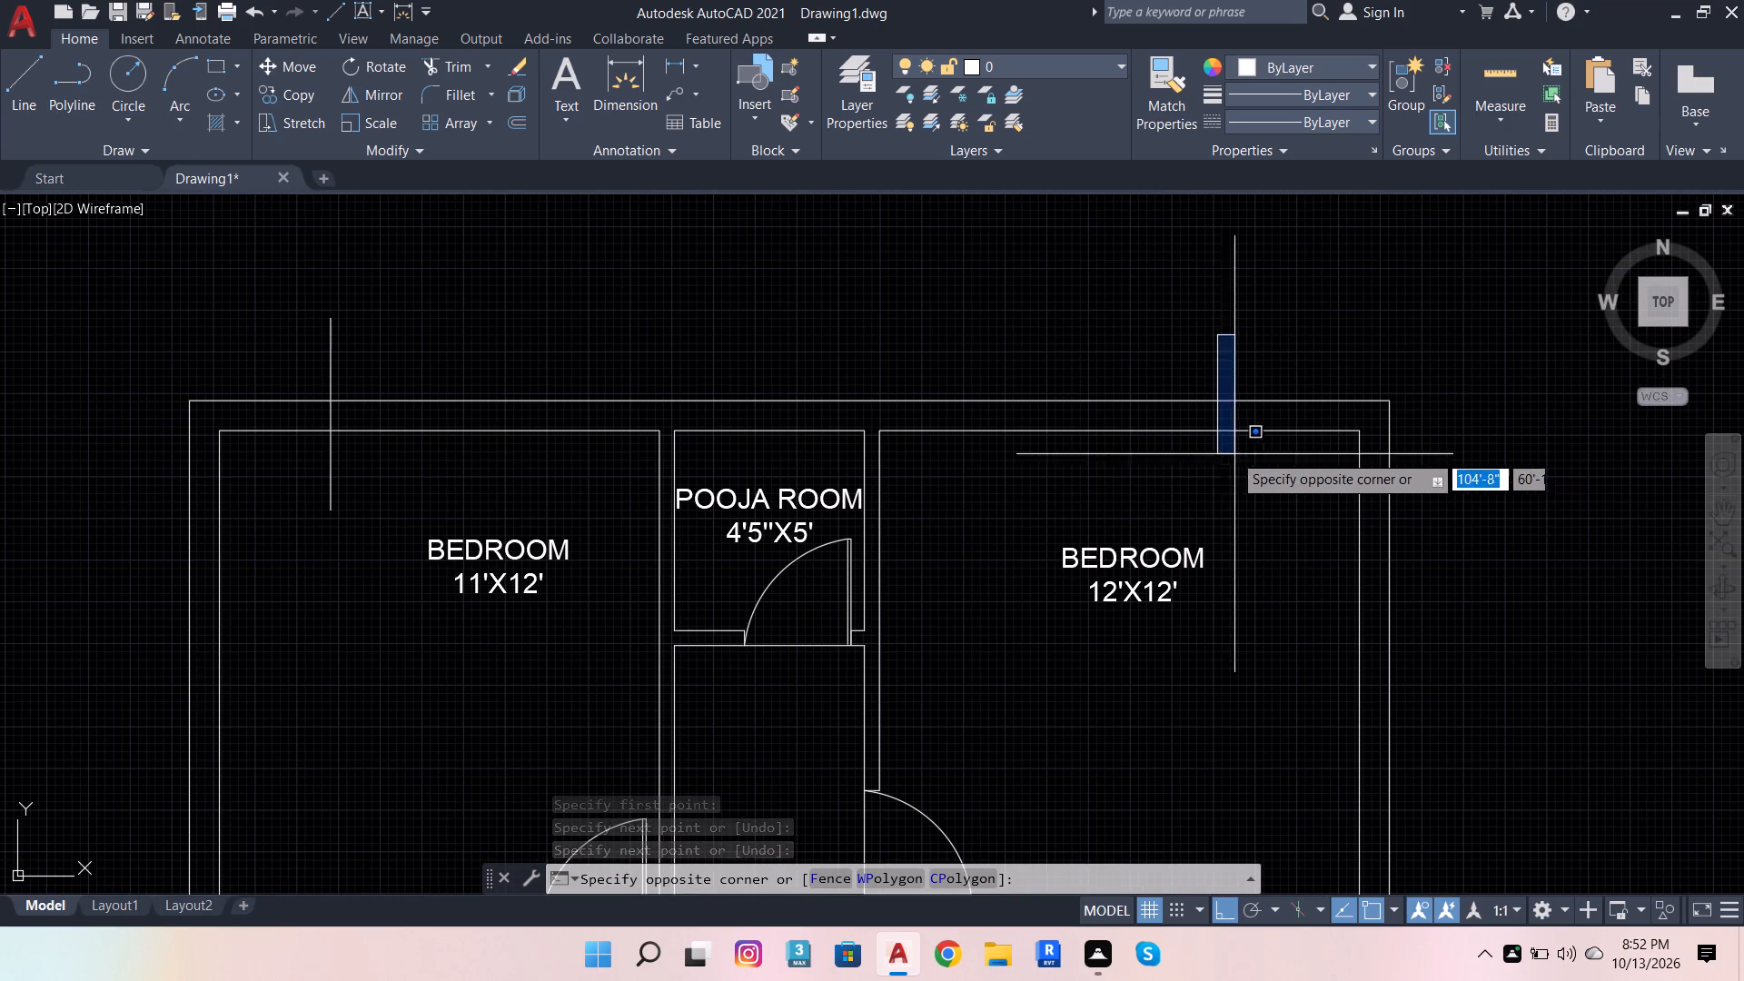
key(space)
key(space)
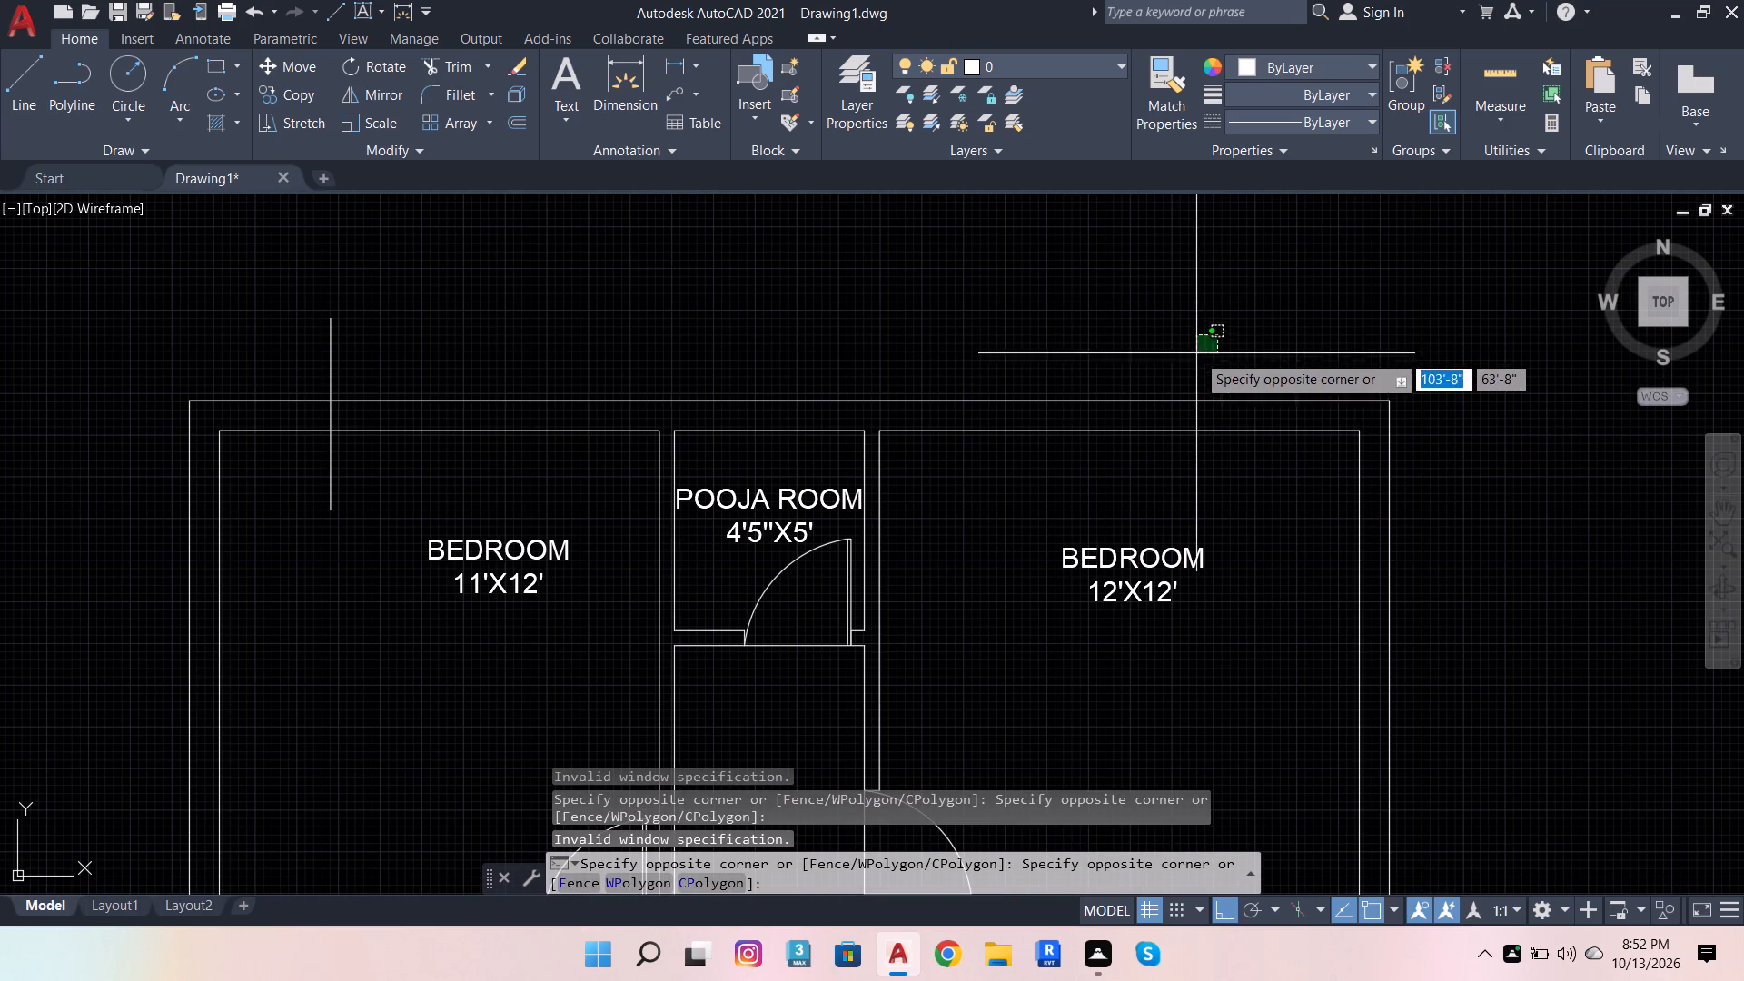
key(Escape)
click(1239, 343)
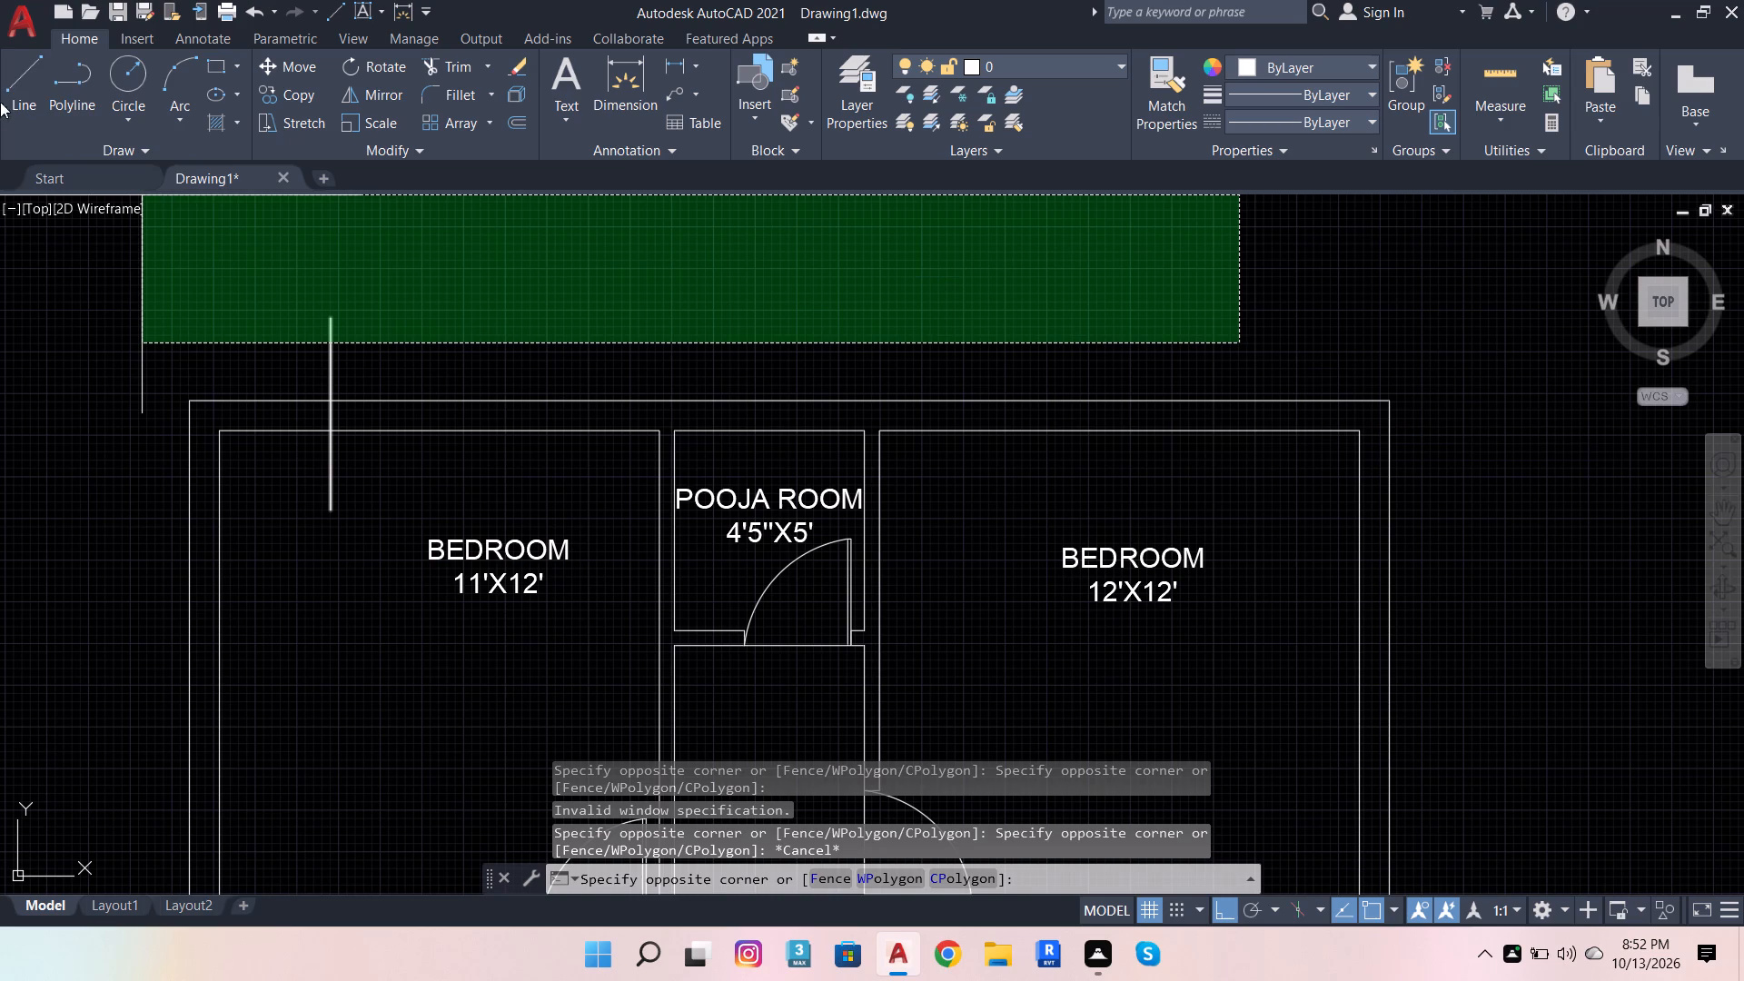
Draw a short vertical line across the 12'x12' bedroom's north outer wall to mark one window edge.
click(30, 75)
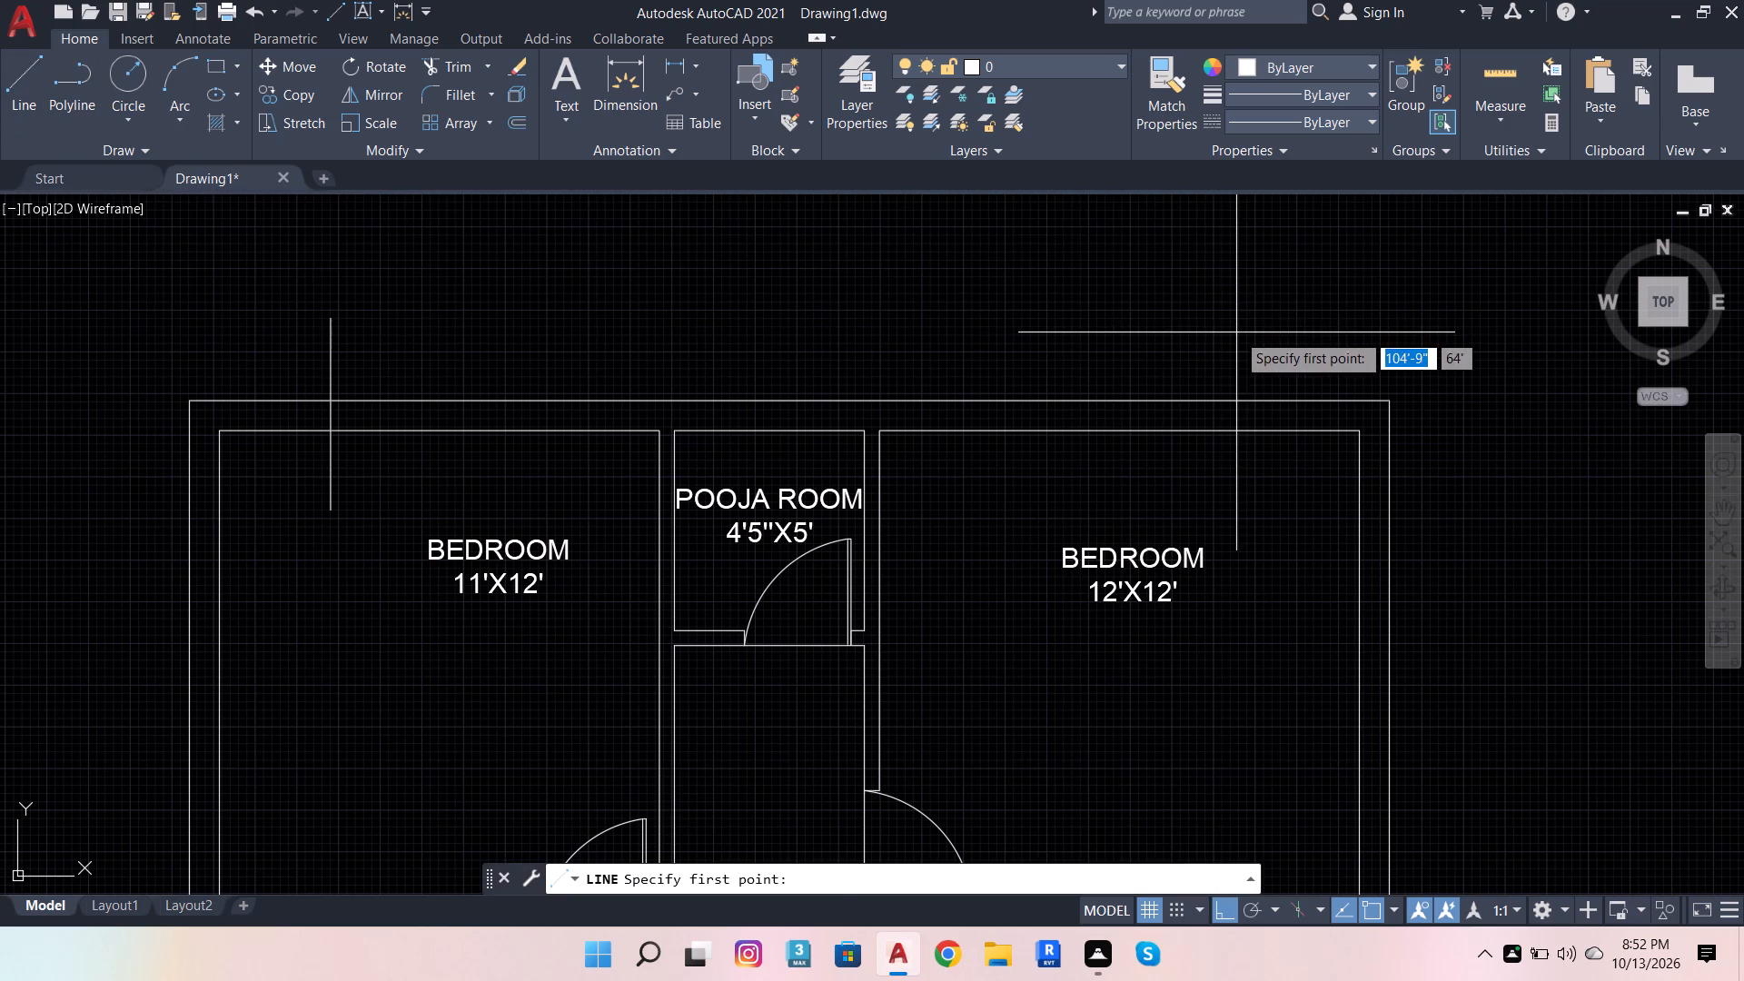
click(1236, 332)
click(1301, 524)
key(space)
scroll(1218, 466, down, 2)
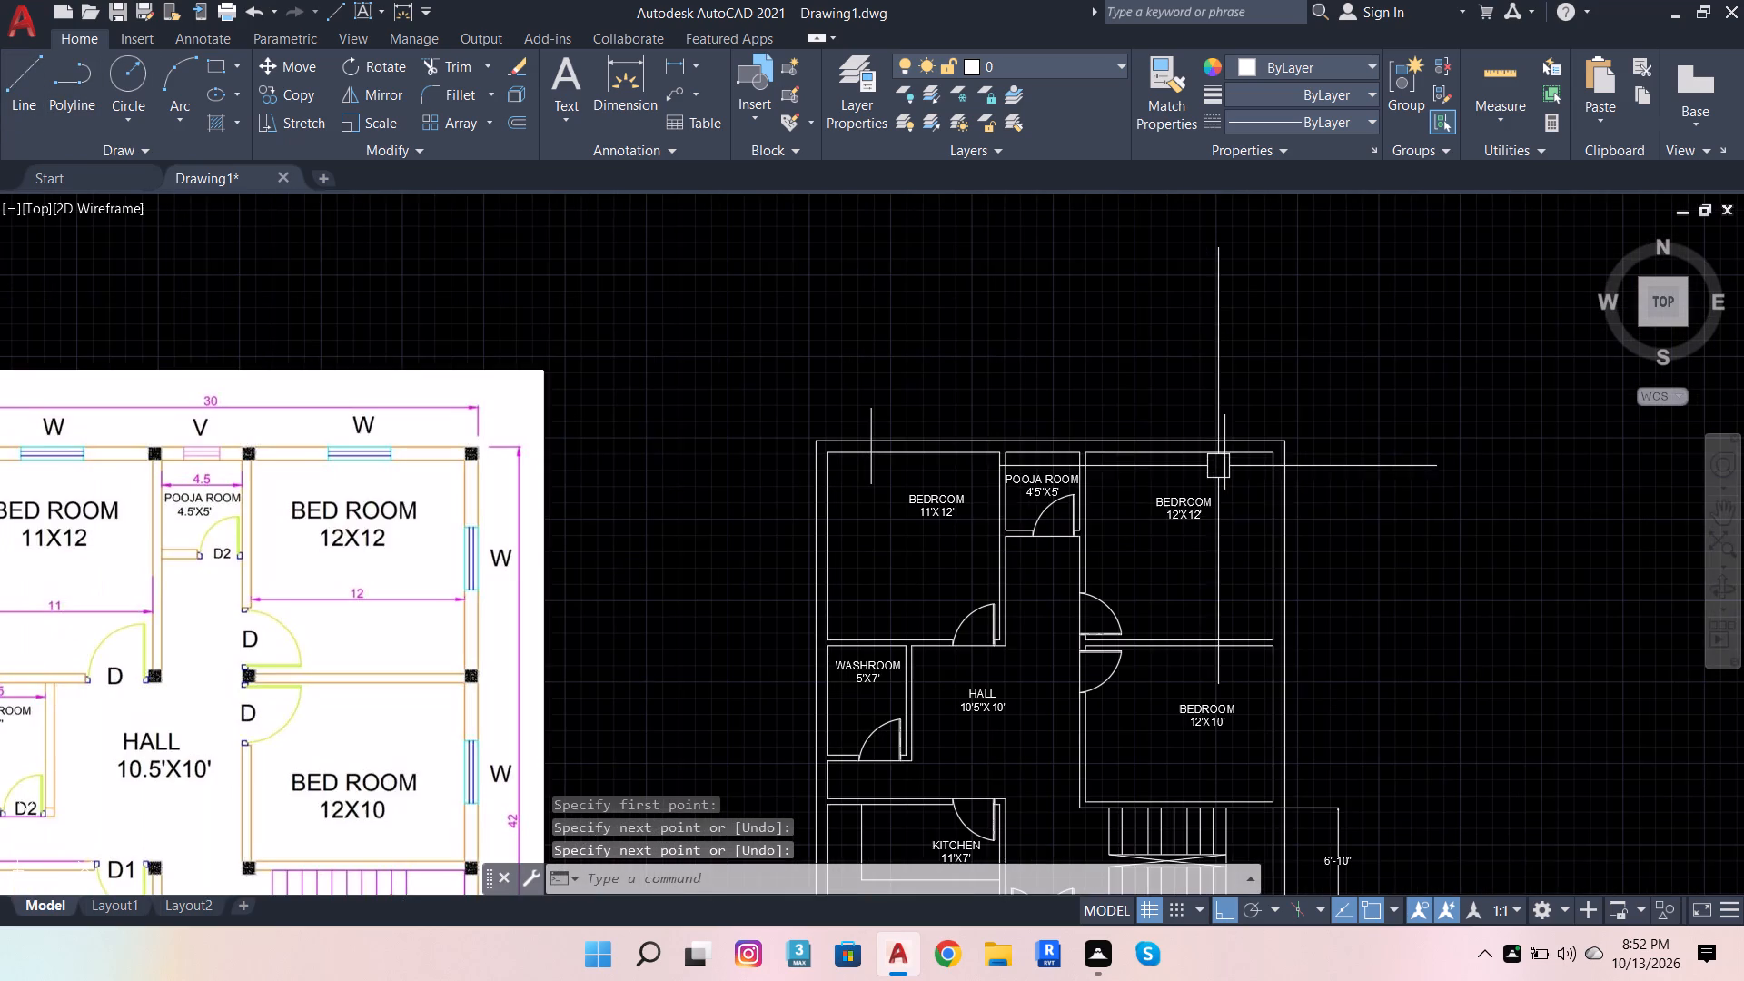
Draw a short horizontal line across the 12'x12' bedroom's east outer wall to mark one window edge.
scroll(1361, 520, up, 1)
key(space)
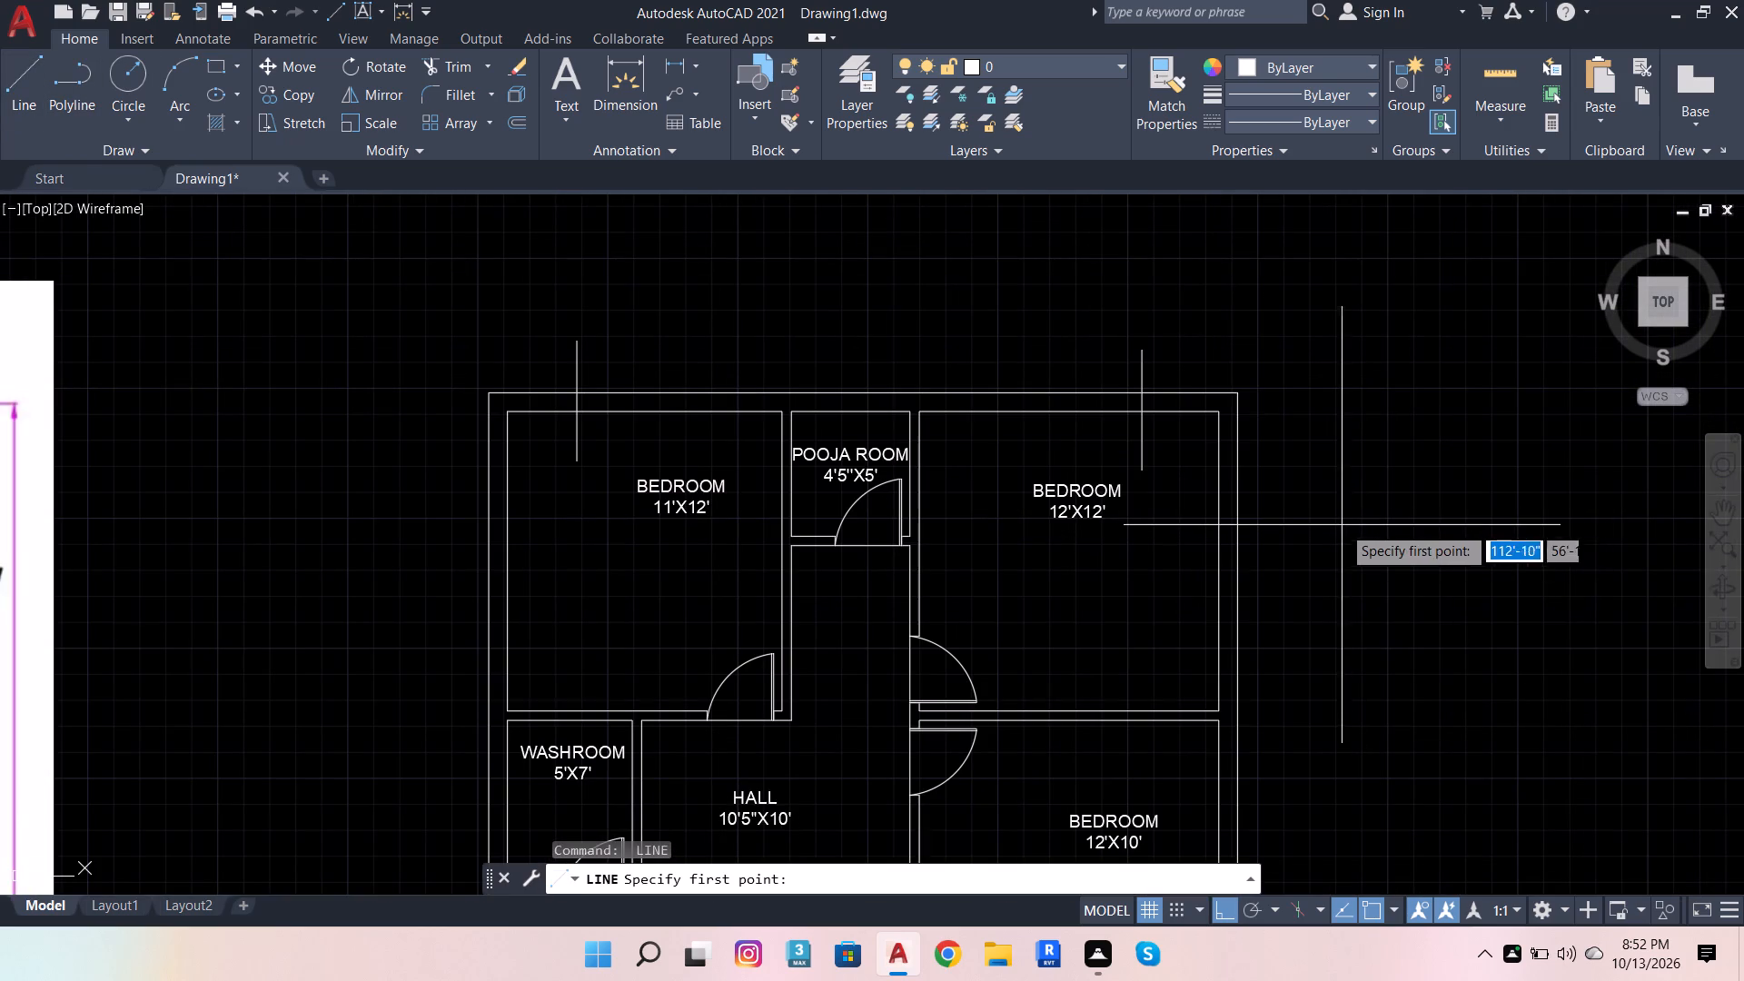
click(1334, 468)
click(1190, 510)
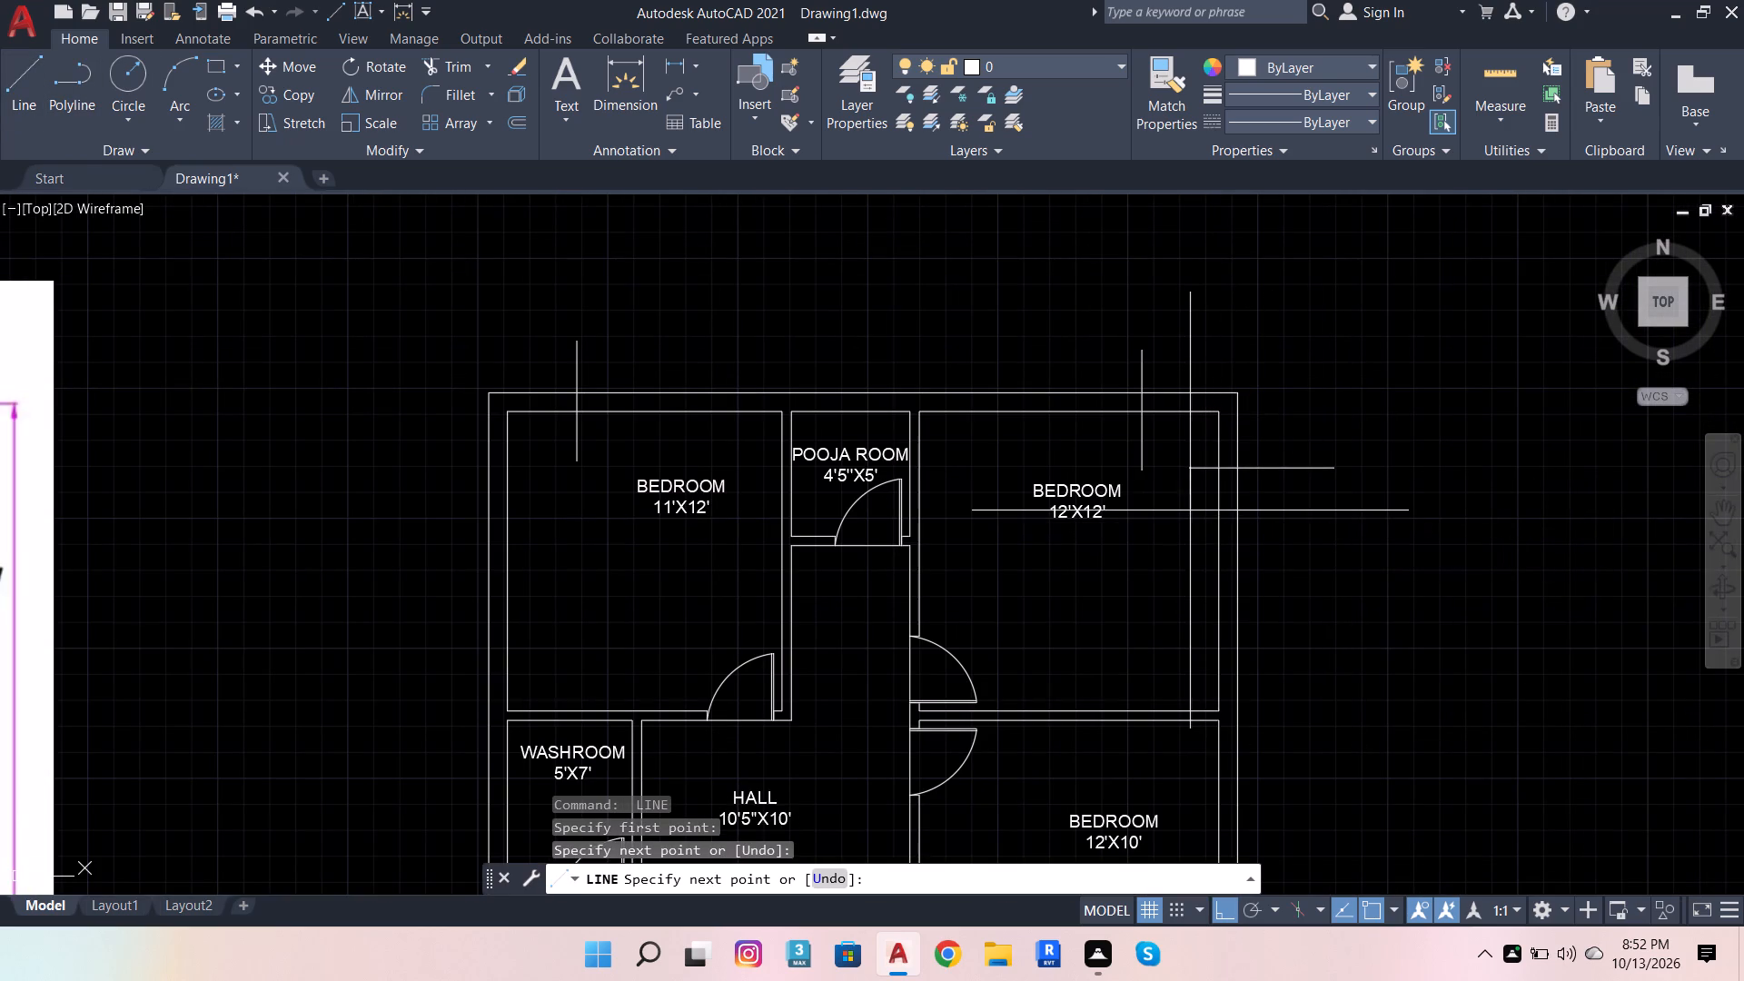
key(space)
scroll(1188, 509, down, 3)
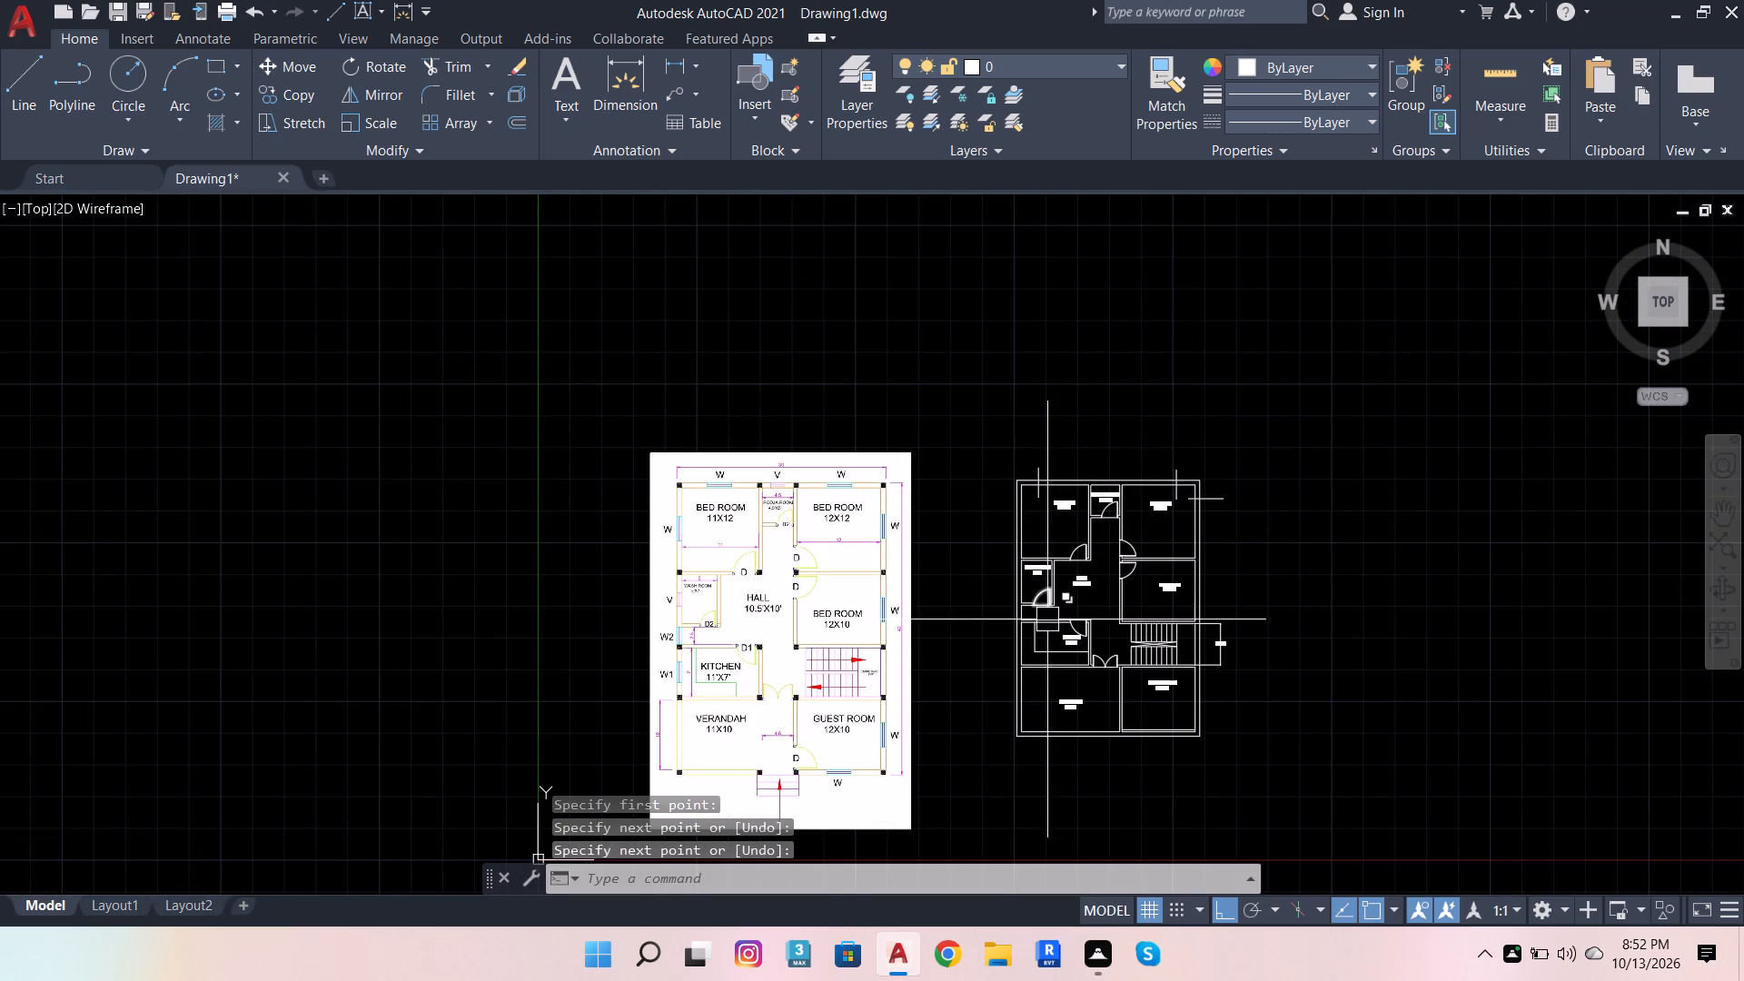
Draw a short horizontal line across the 11'x12' bedroom's west outer wall to mark one window edge.
scroll(1047, 619, up, 1)
key(space)
click(966, 438)
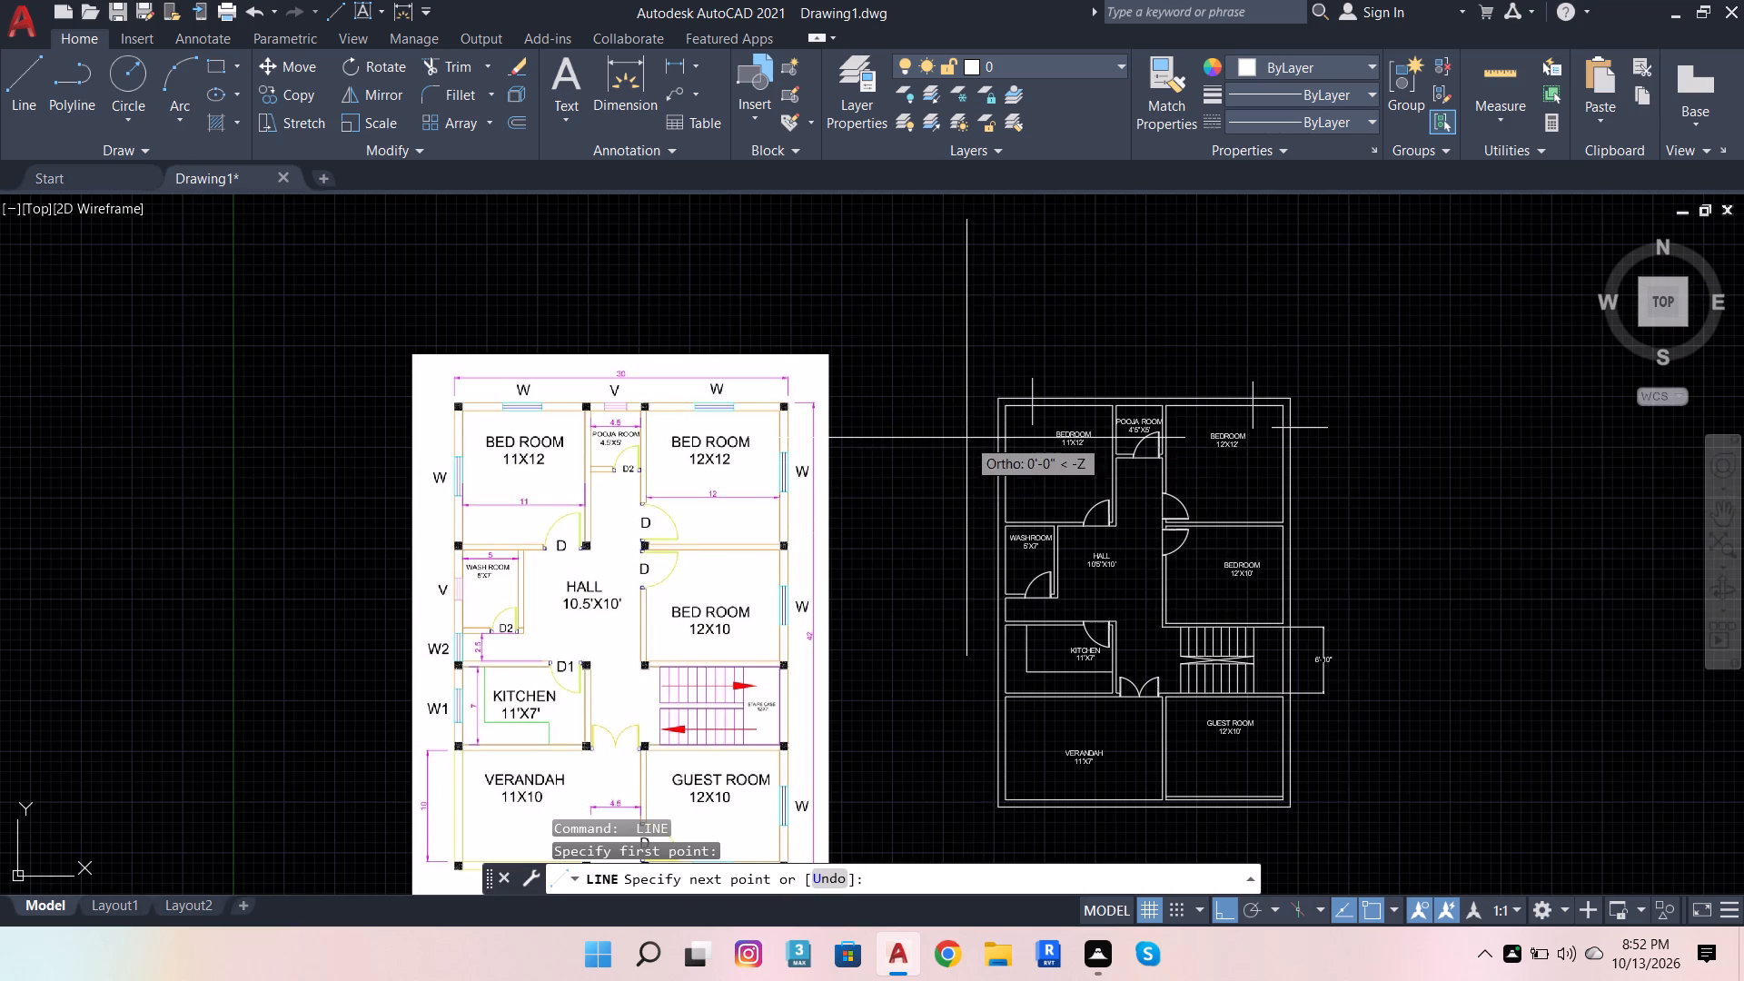
scroll(1033, 451, up, 2)
click(998, 447)
scroll(1005, 425, down, 3)
key(space)
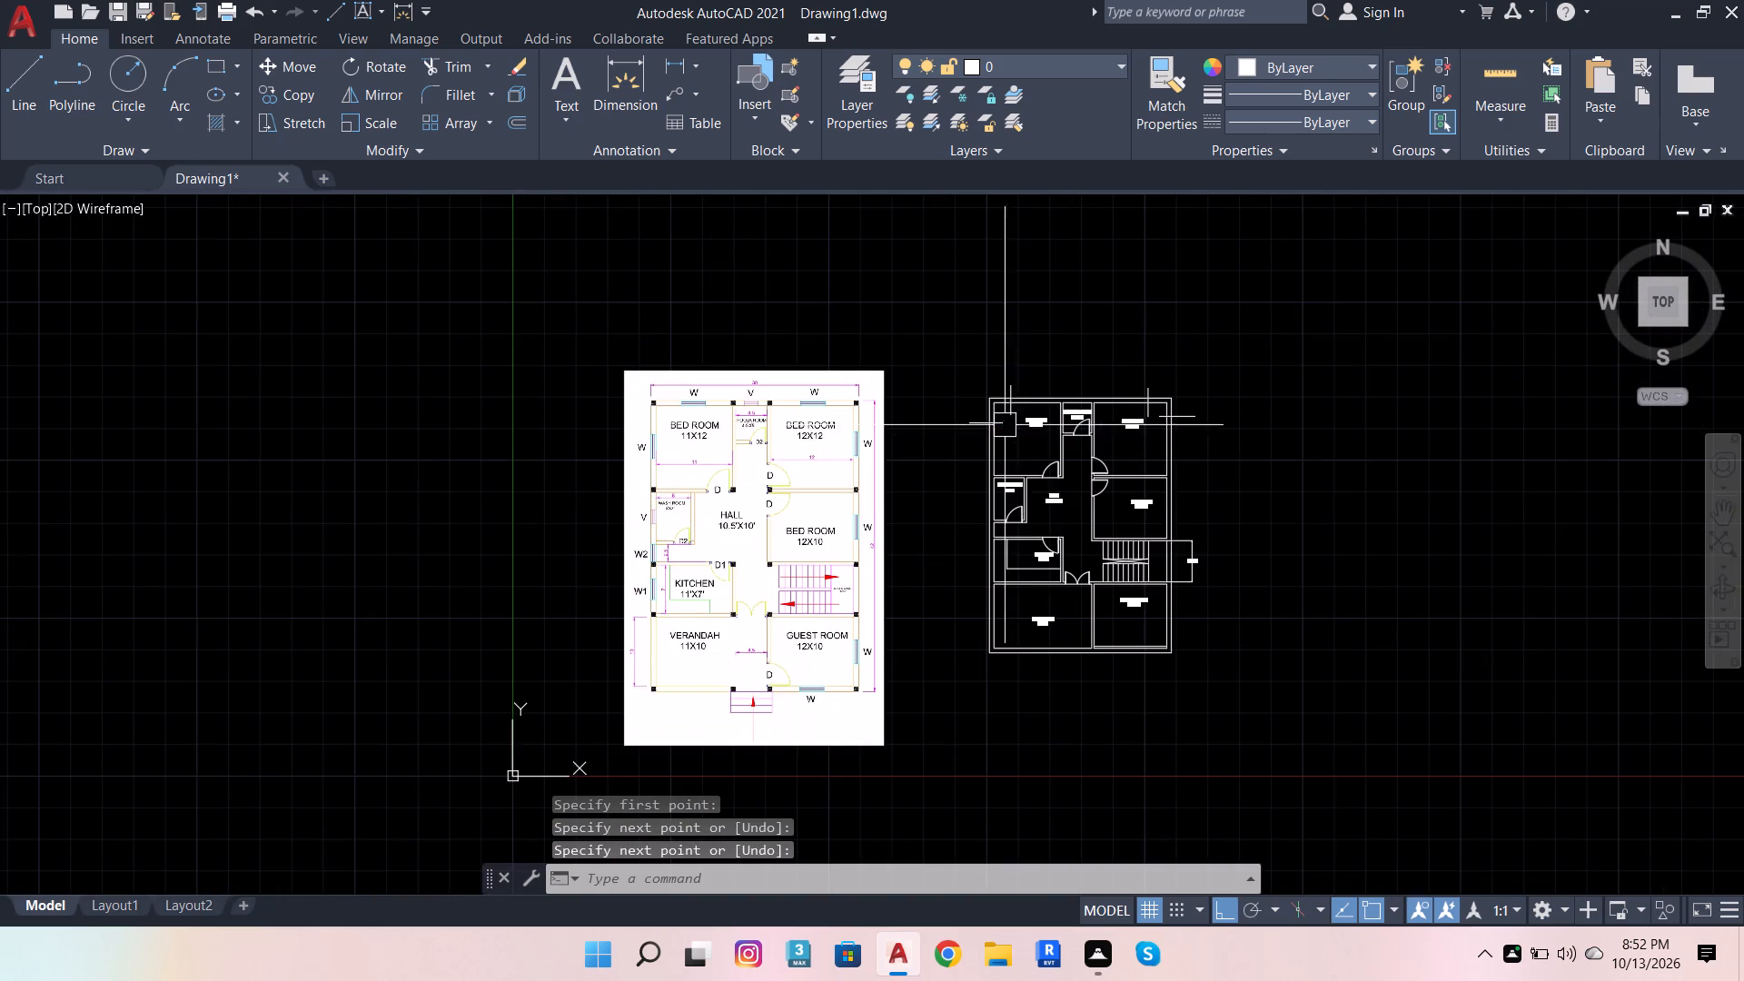
Draw a horizontal line about 2'-5" long across the kitchen's west outer wall to mark one window edge.
scroll(992, 579, up, 1)
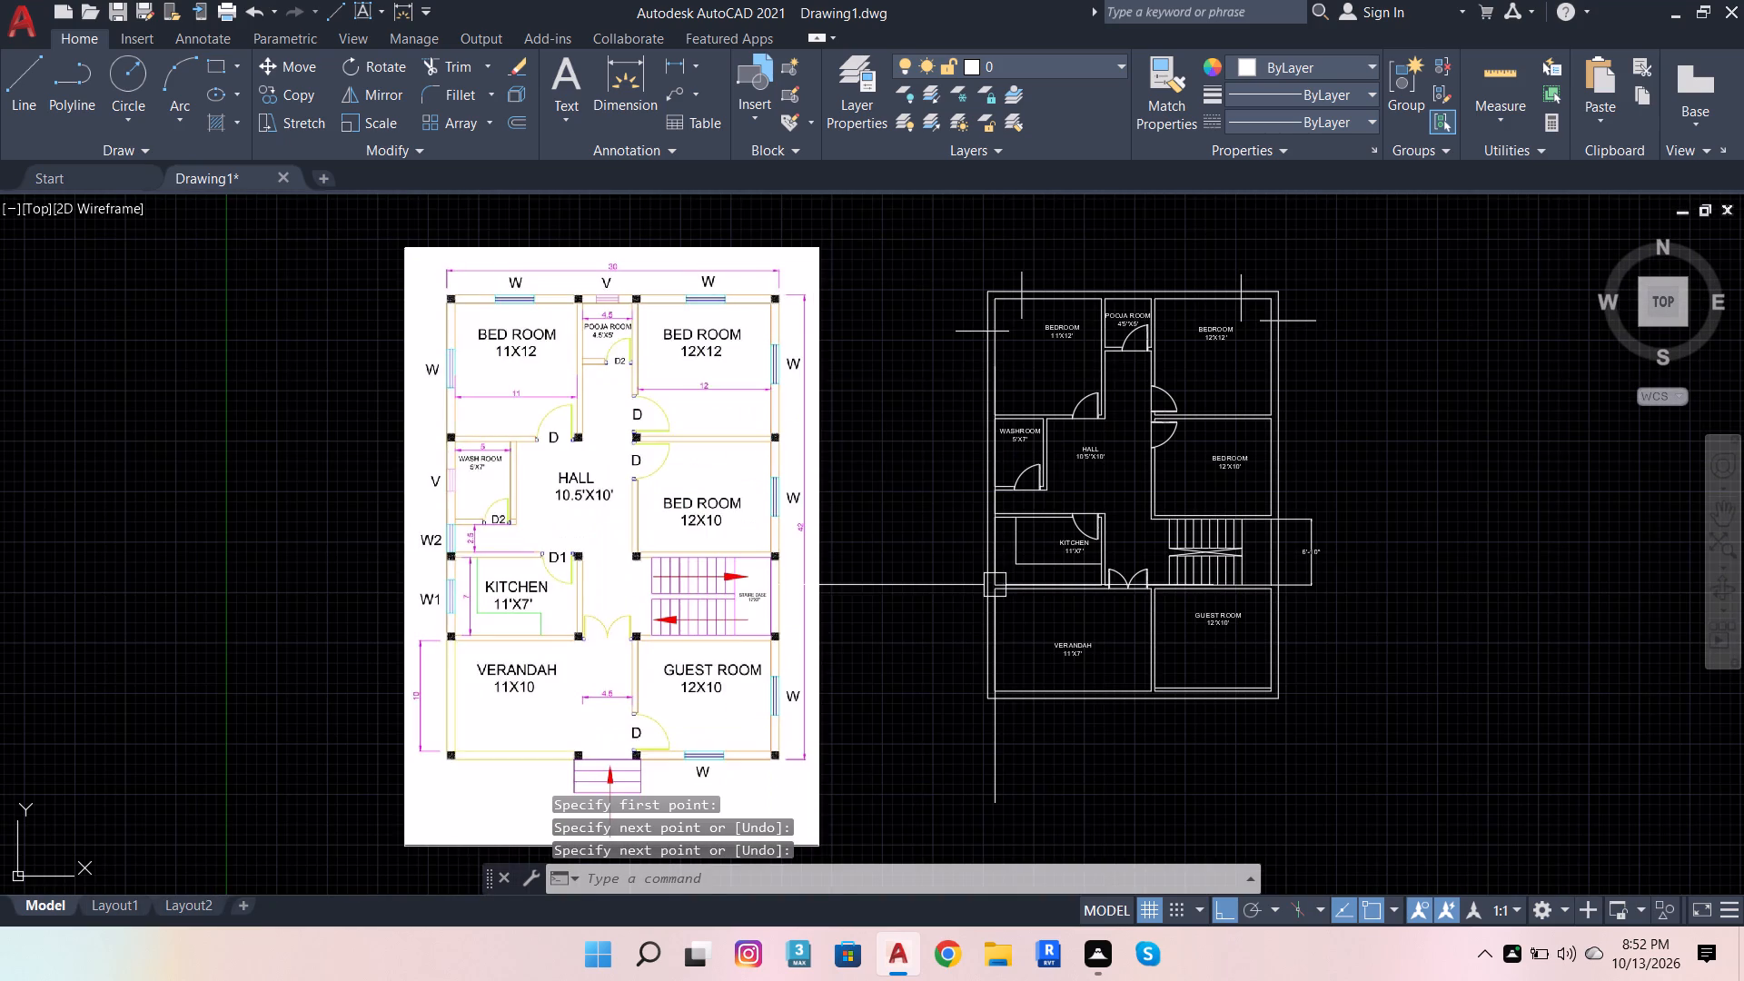
scroll(989, 581, up, 2)
scroll(989, 657, down, 2)
scroll(983, 709, up, 1)
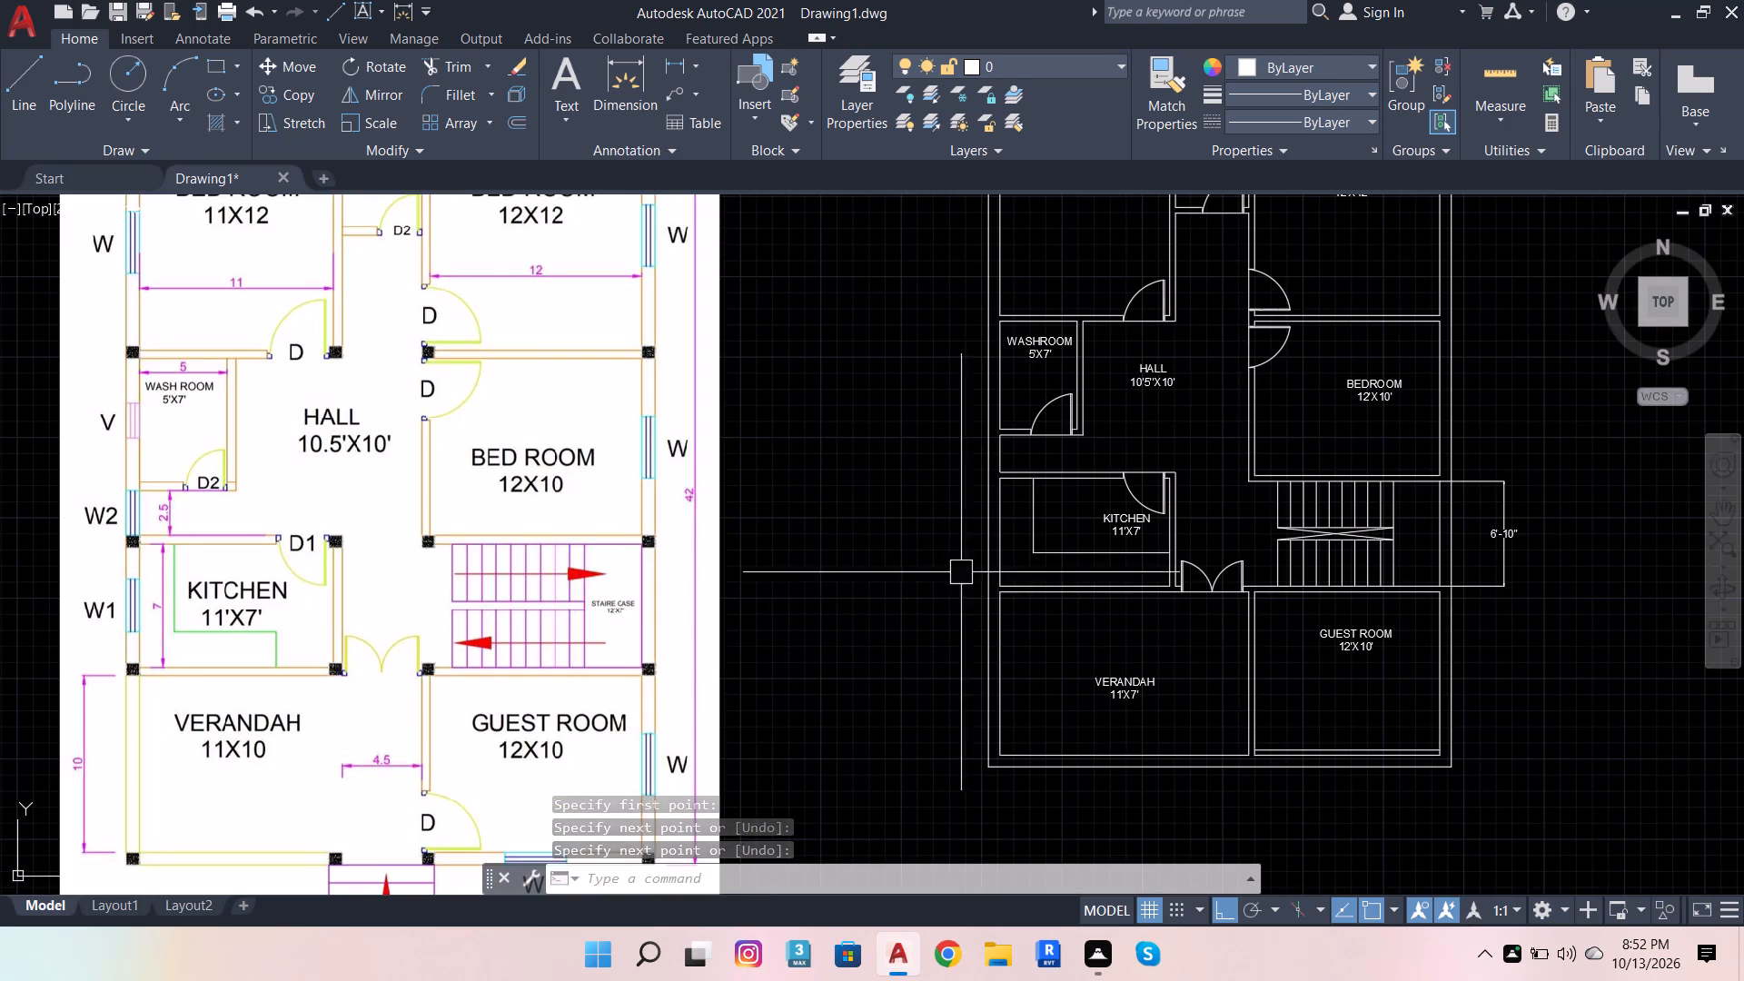
key(space)
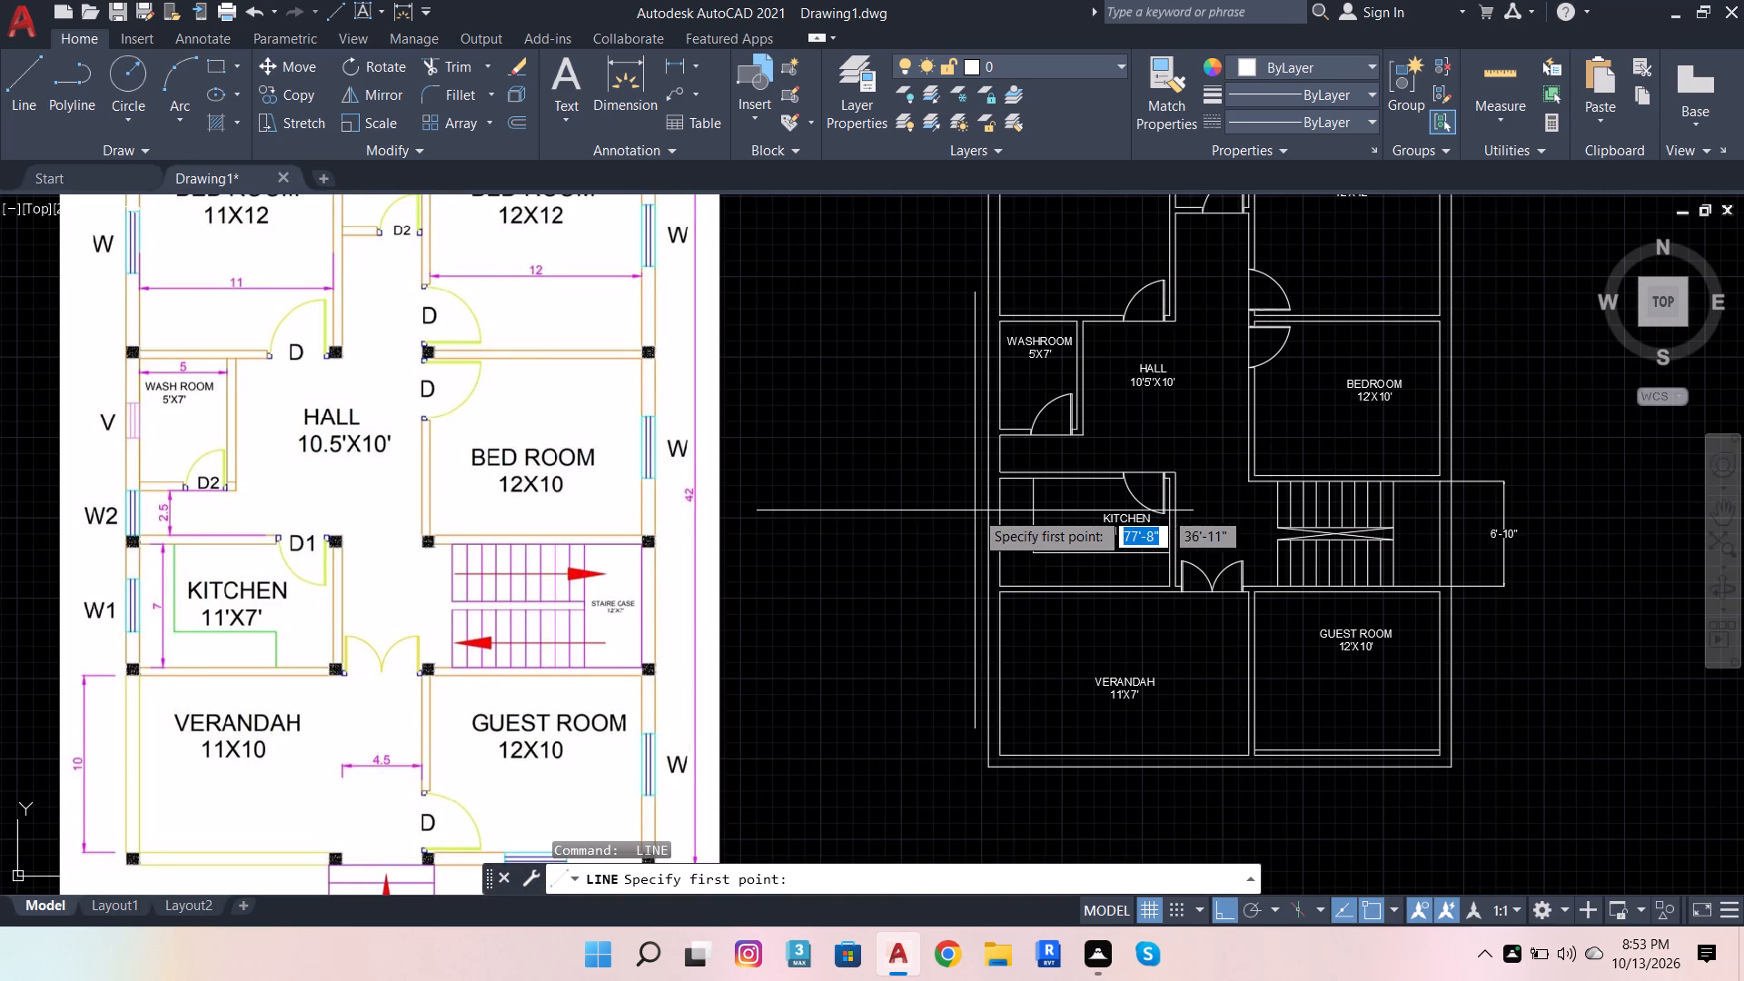
scroll(972, 509, up, 2)
click(970, 502)
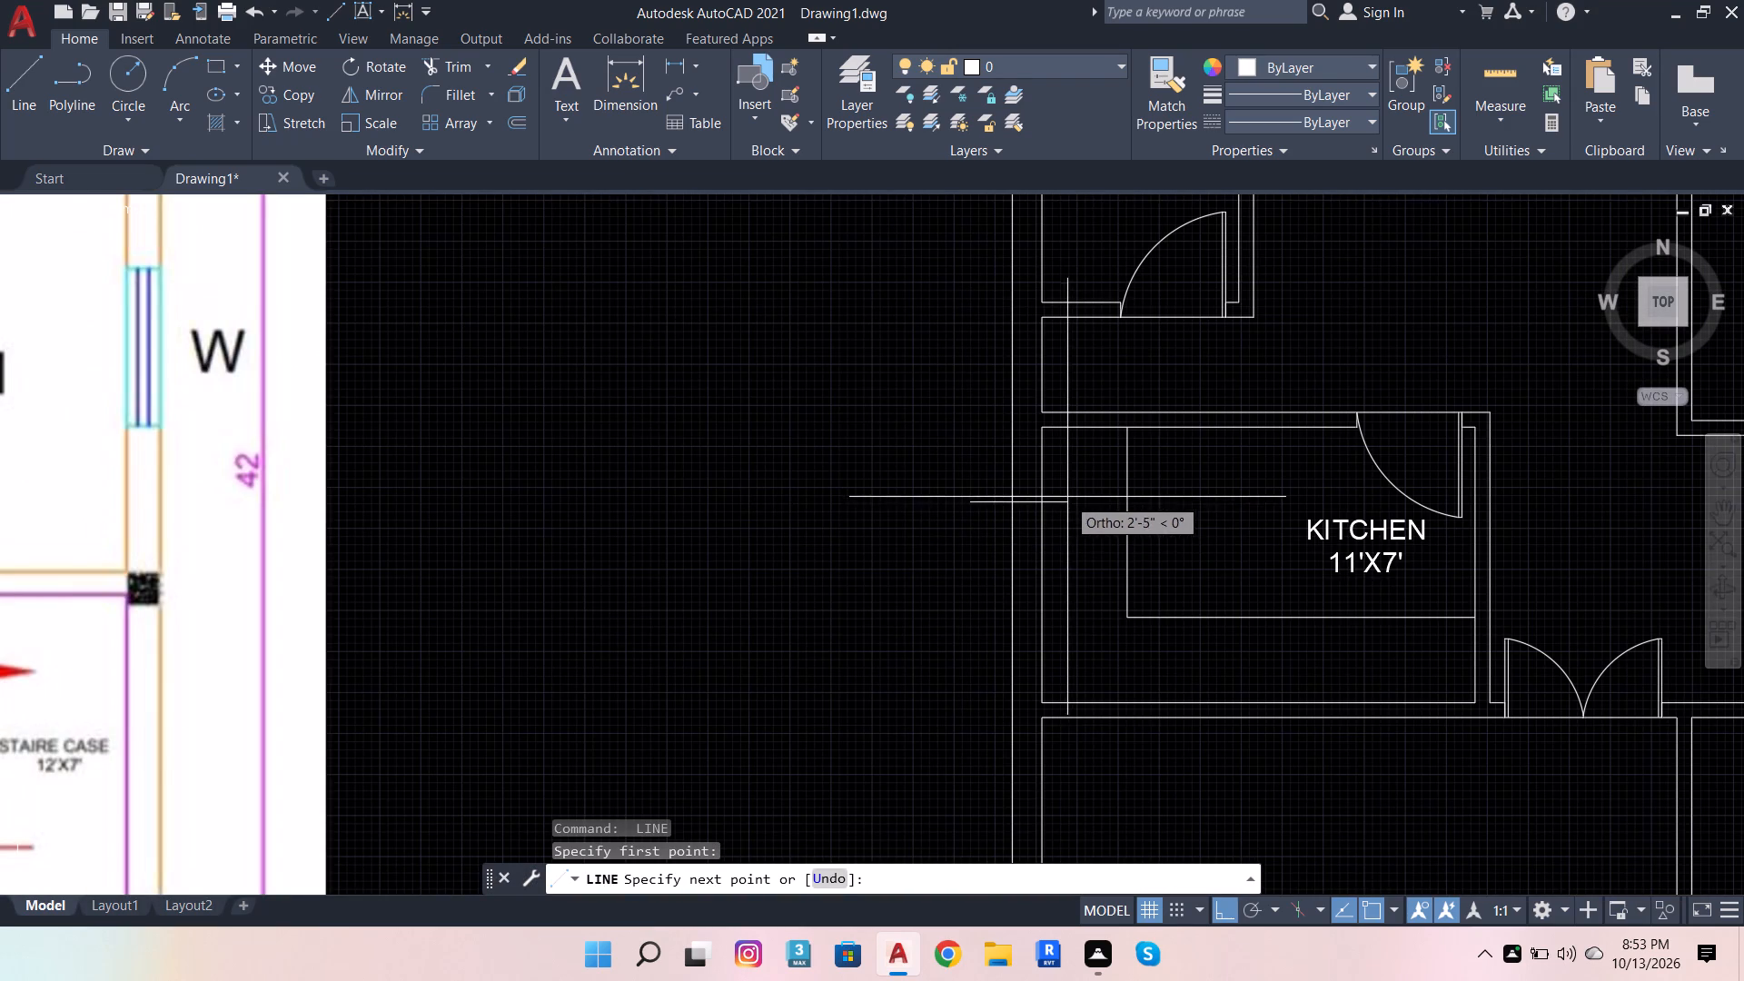
click(1068, 494)
key(space)
scroll(946, 547, down, 3)
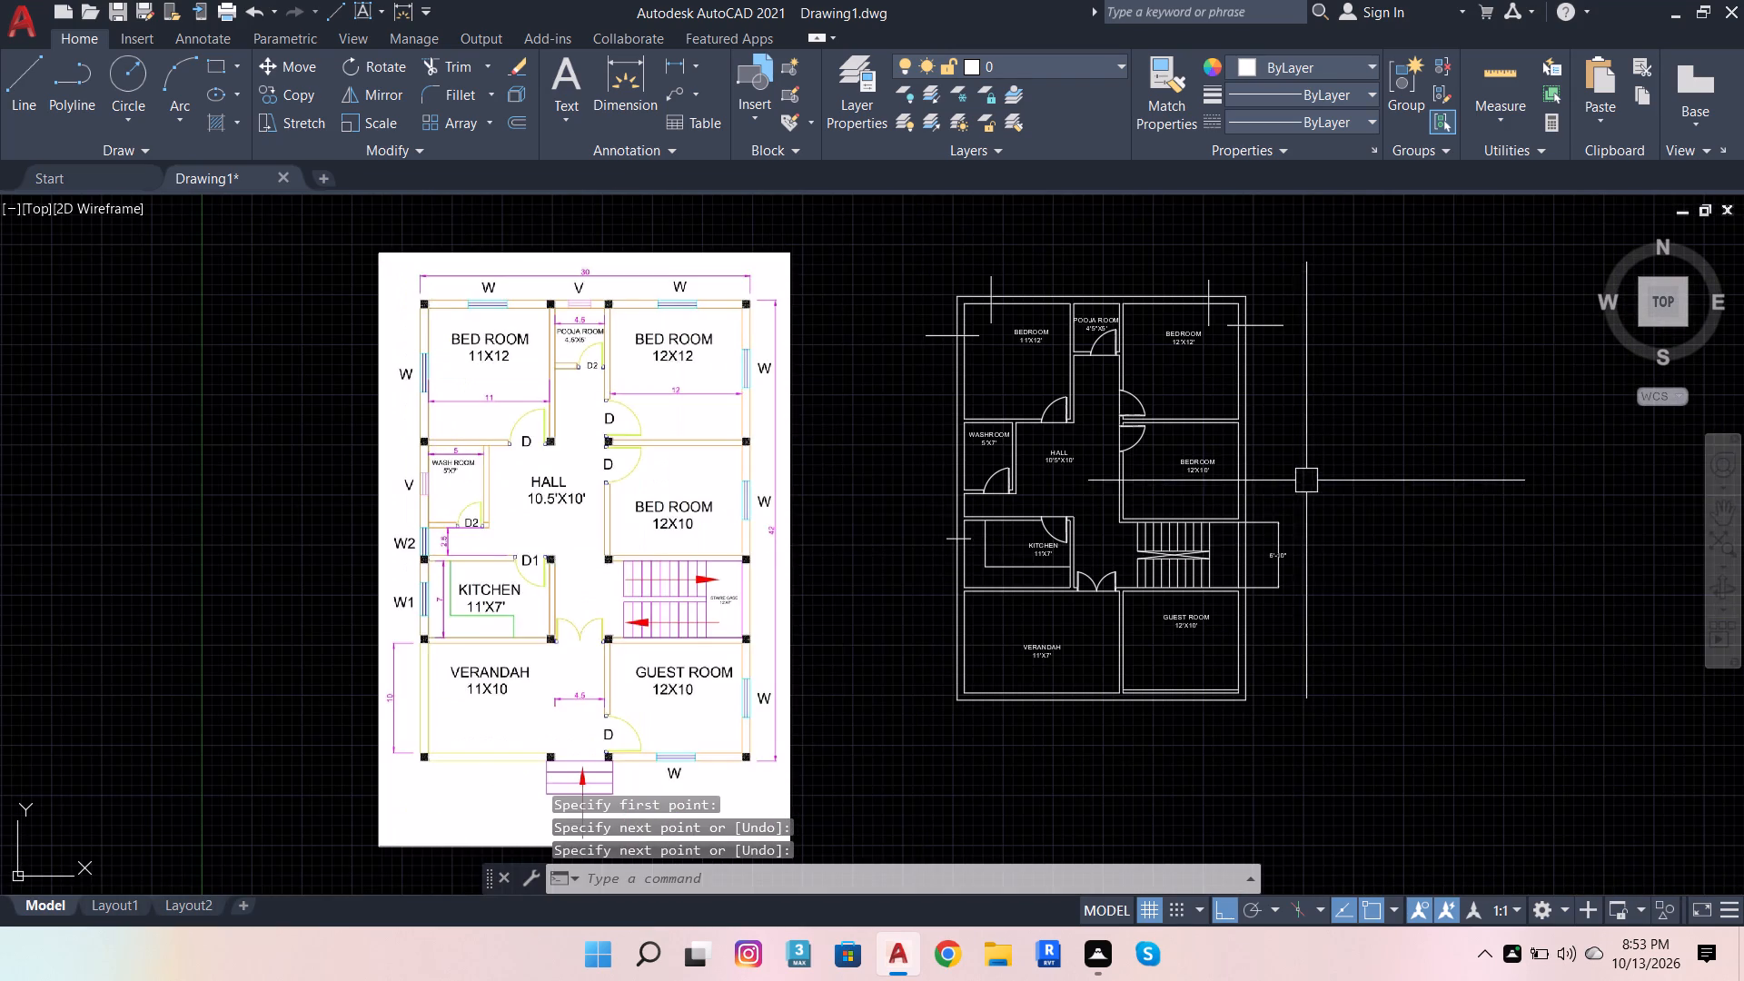
Draw a short horizontal line across the 12'x10' bedroom's east outer wall to mark one window edge.
key(space)
scroll(1273, 448, up, 2)
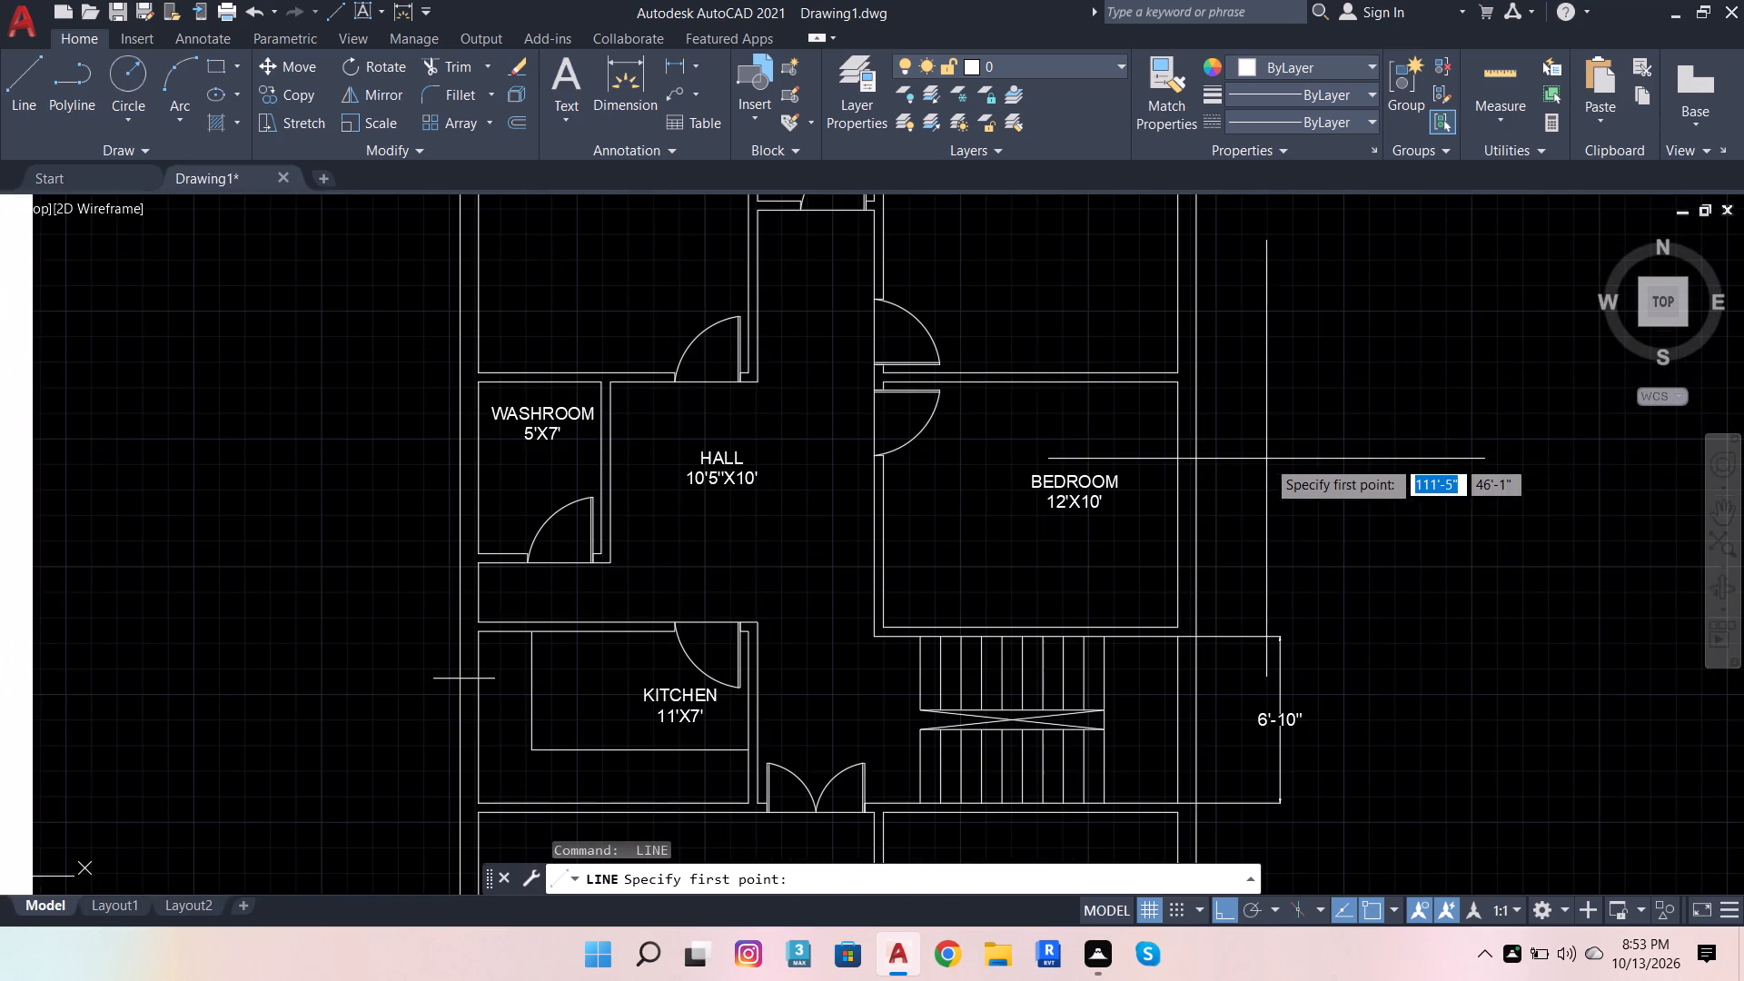
click(1266, 459)
click(1145, 447)
key(space)
scroll(1086, 556, down, 1)
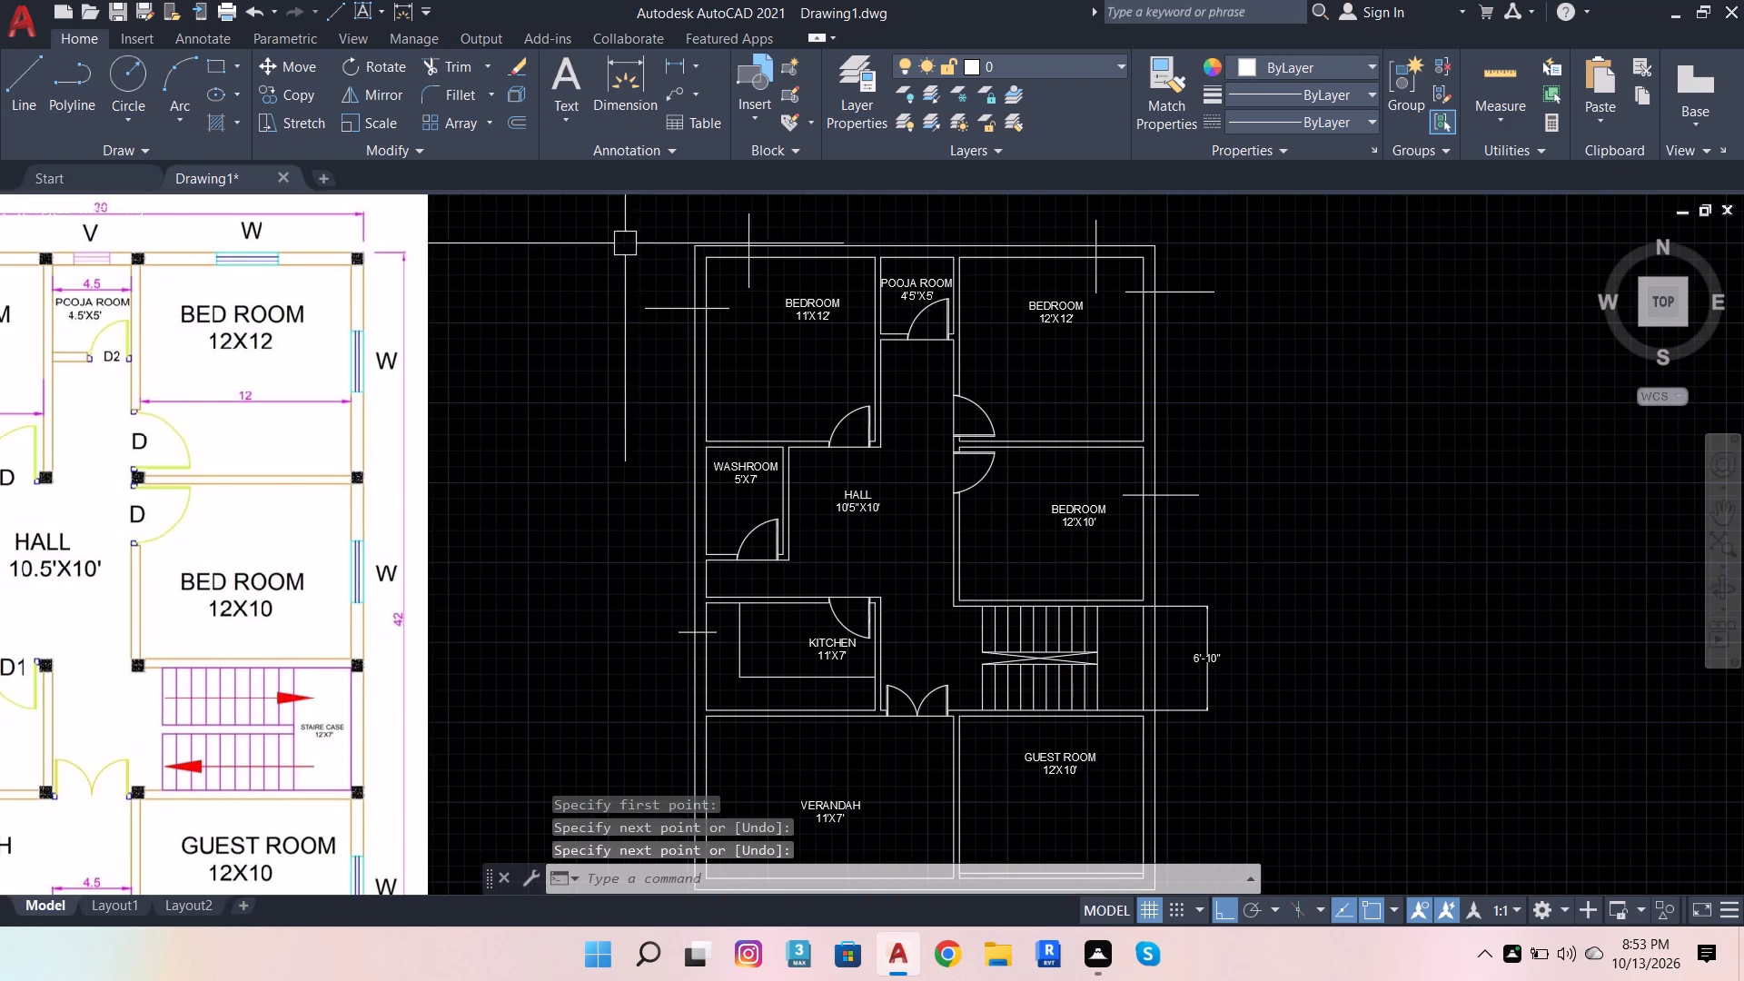
Offset the window-edge lines on the west outer wall at the 11'x12' bedroom and the kitchen by 4' southward.
click(660, 318)
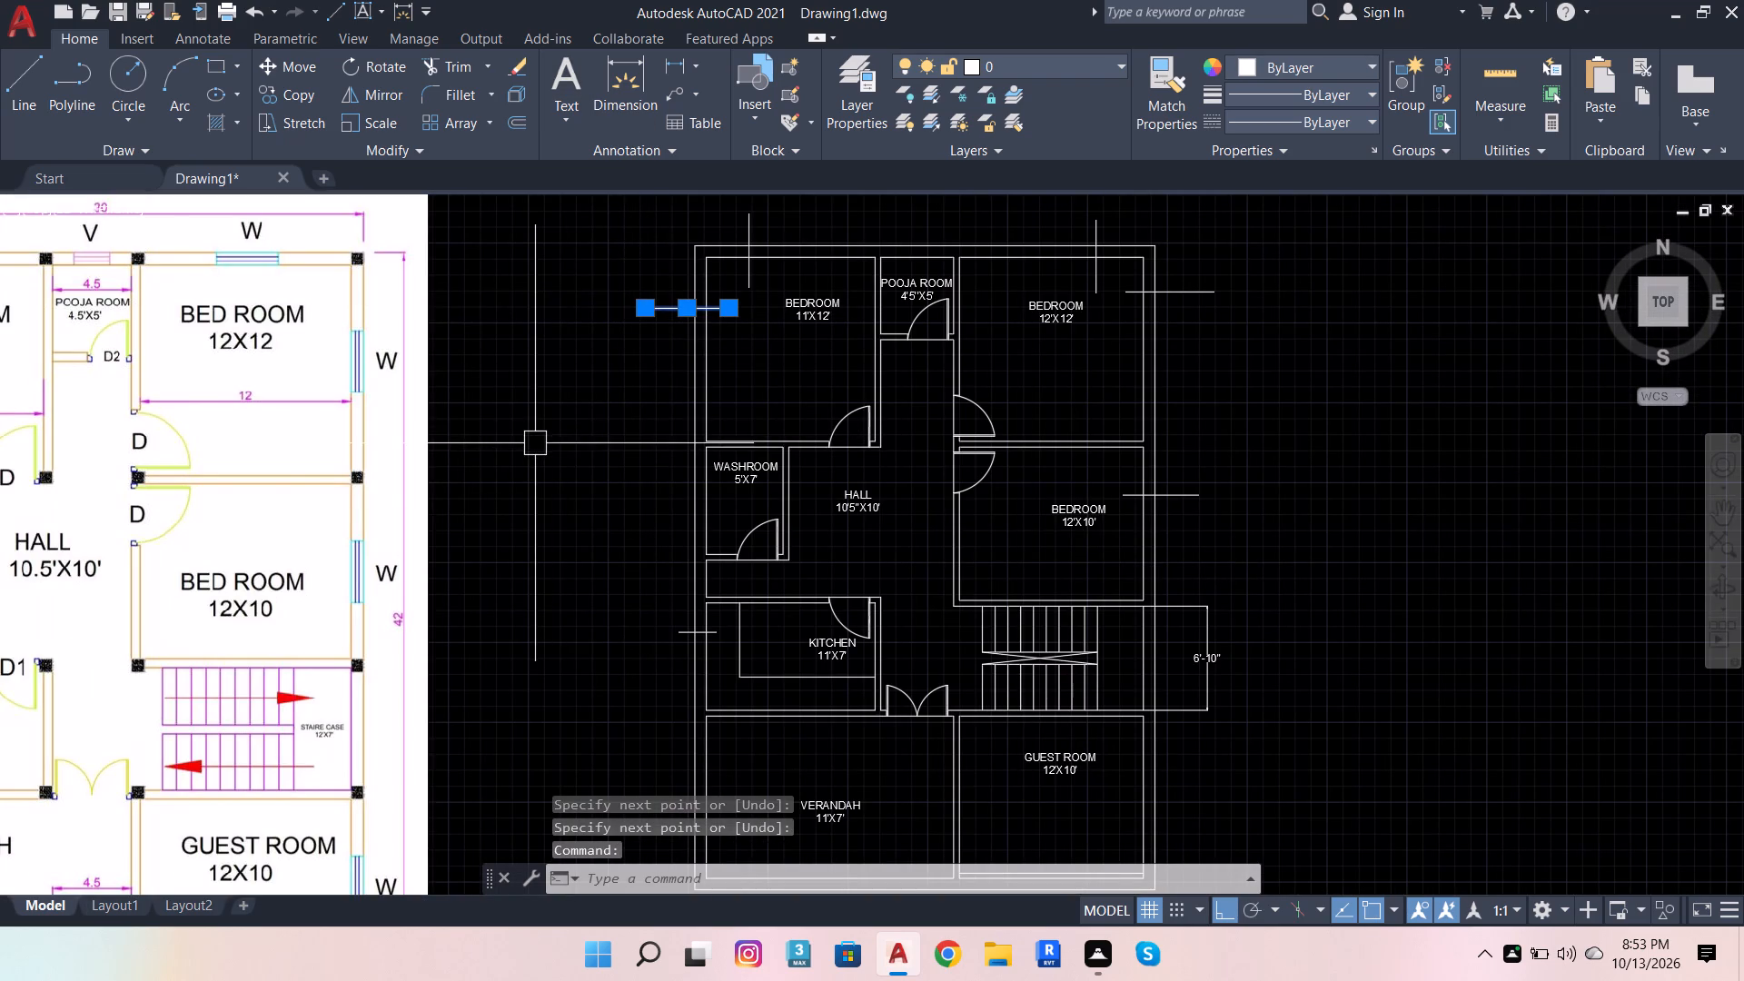
click(560, 411)
key(Escape)
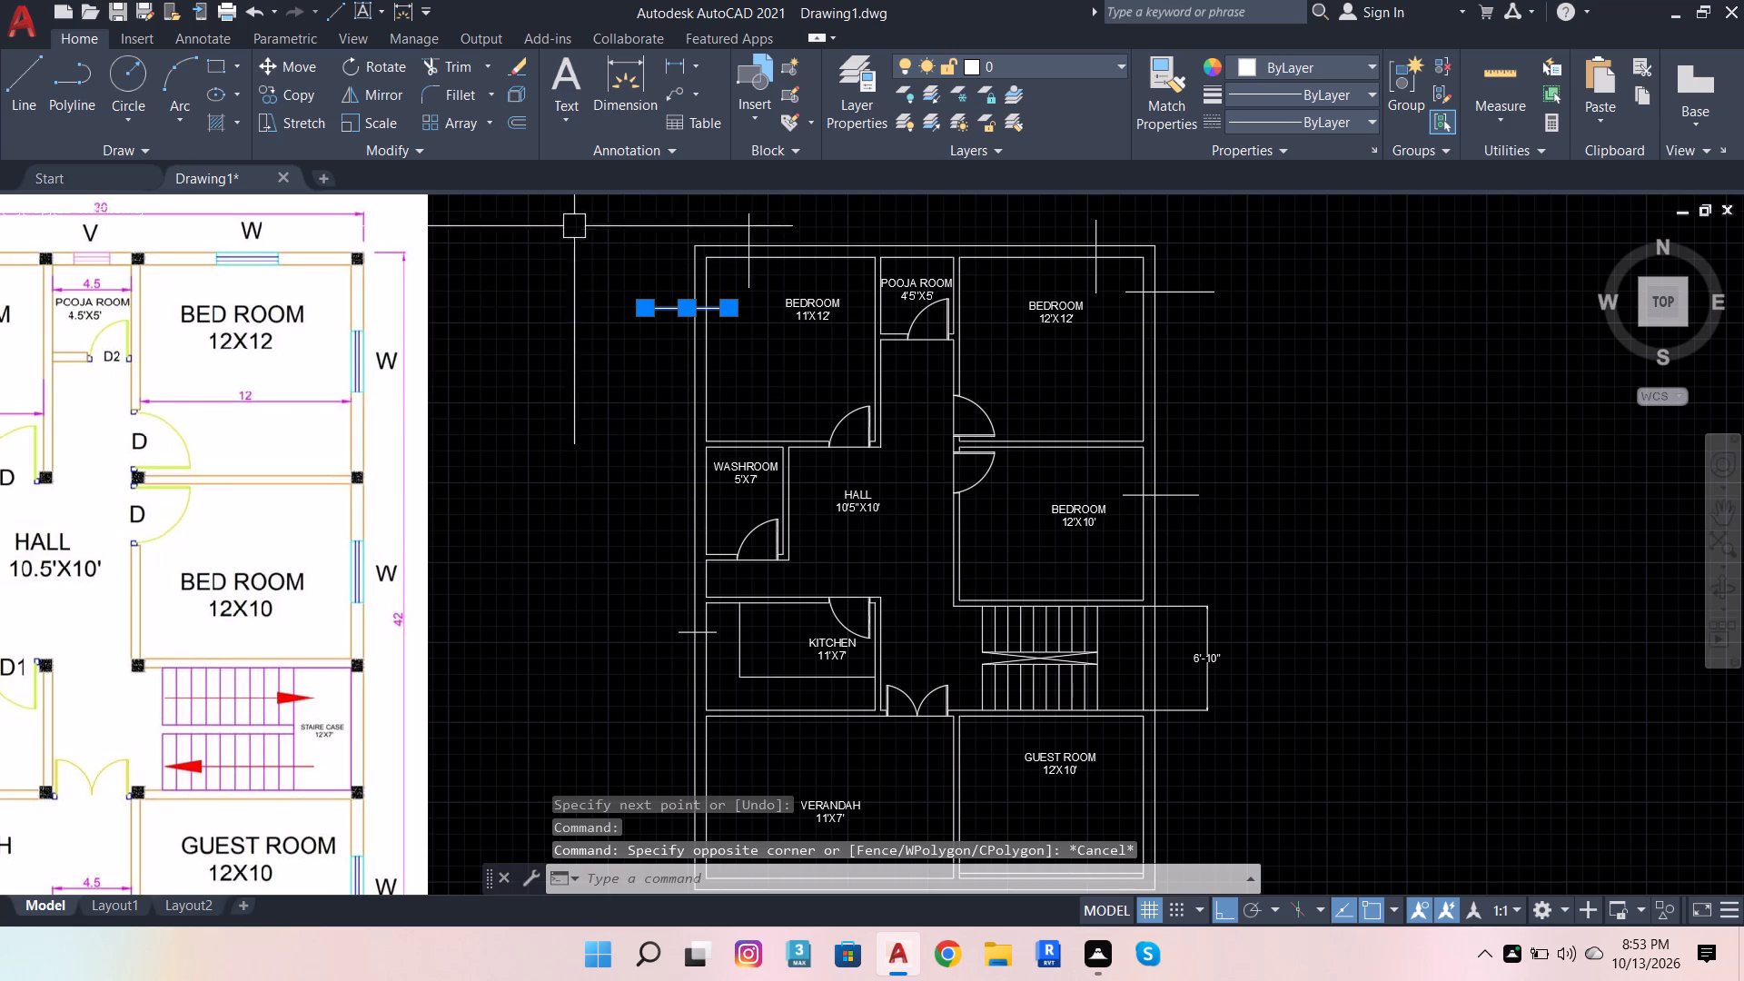
click(520, 131)
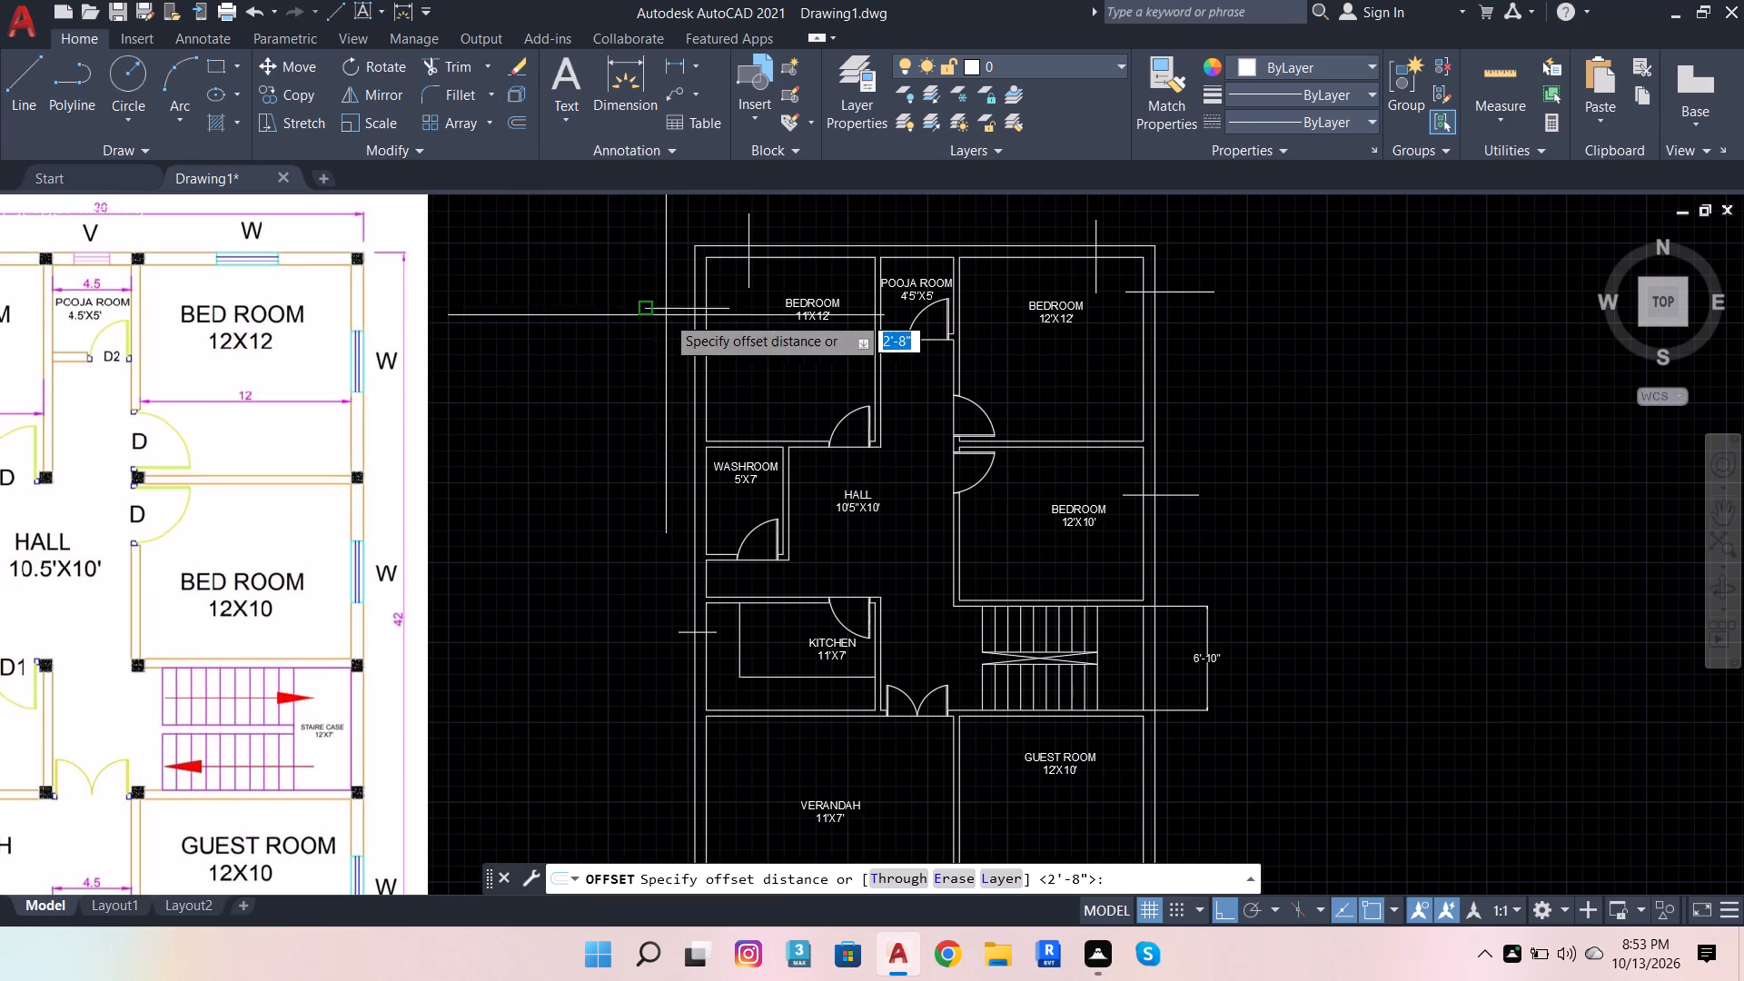
click(660, 316)
text(4')
key(Return)
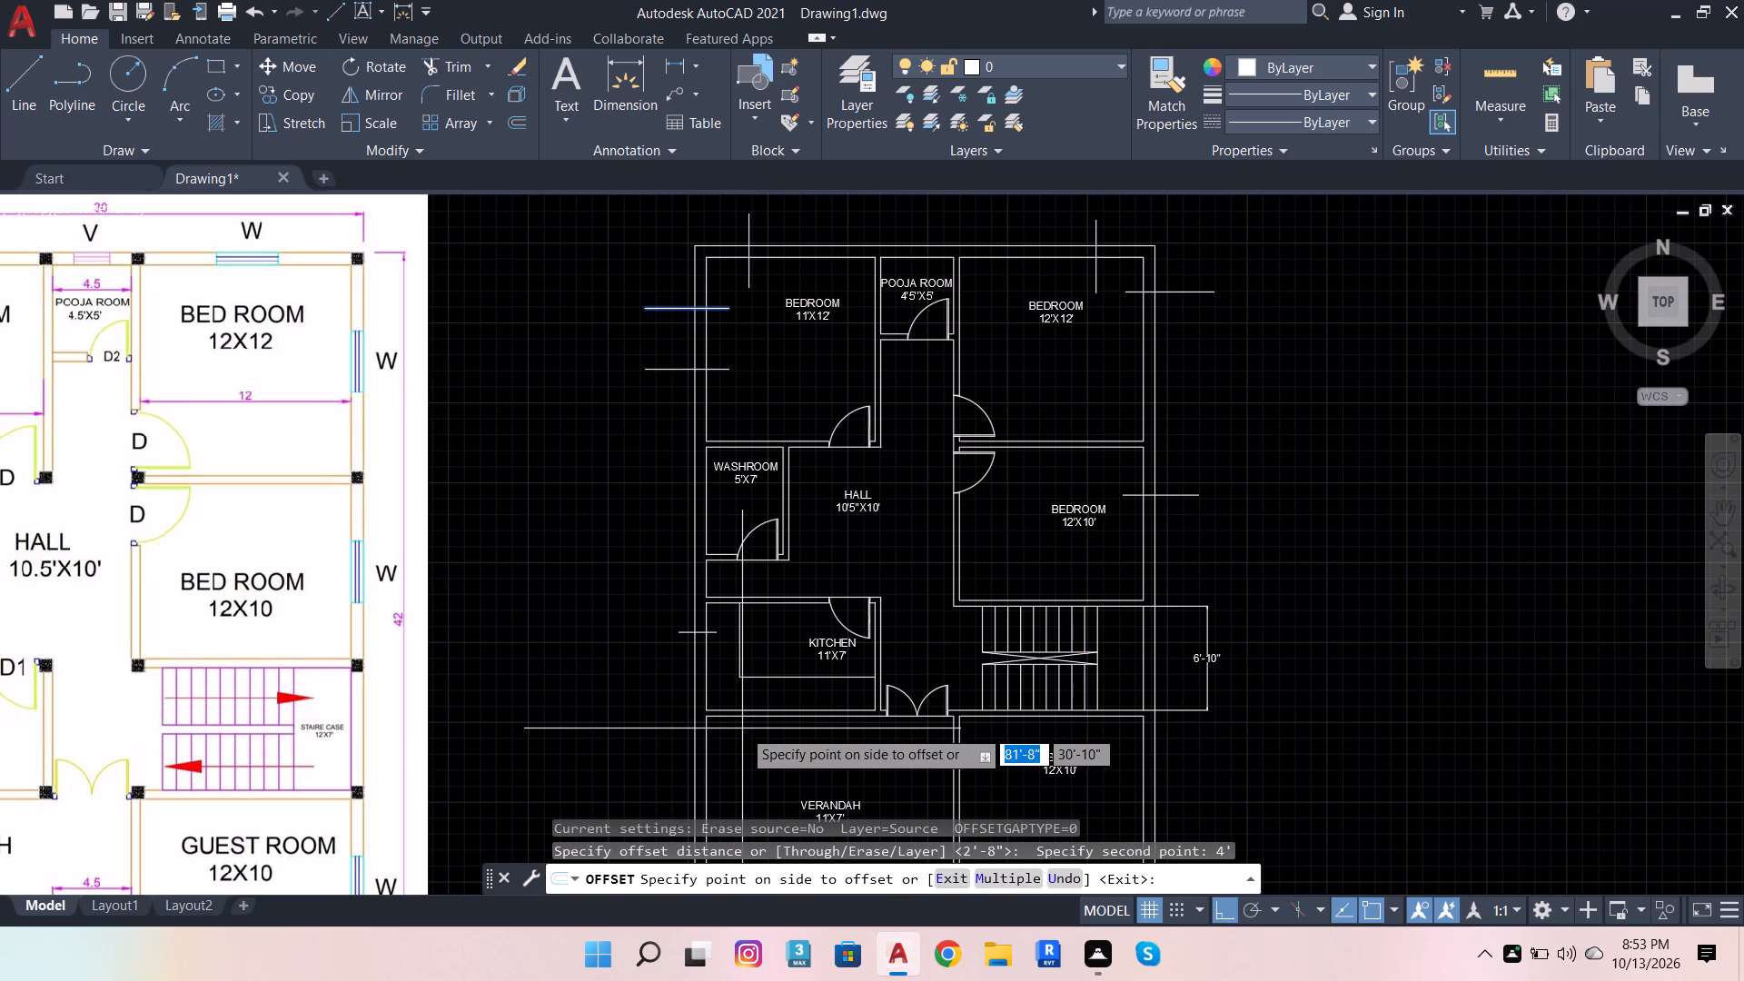
click(599, 748)
click(668, 632)
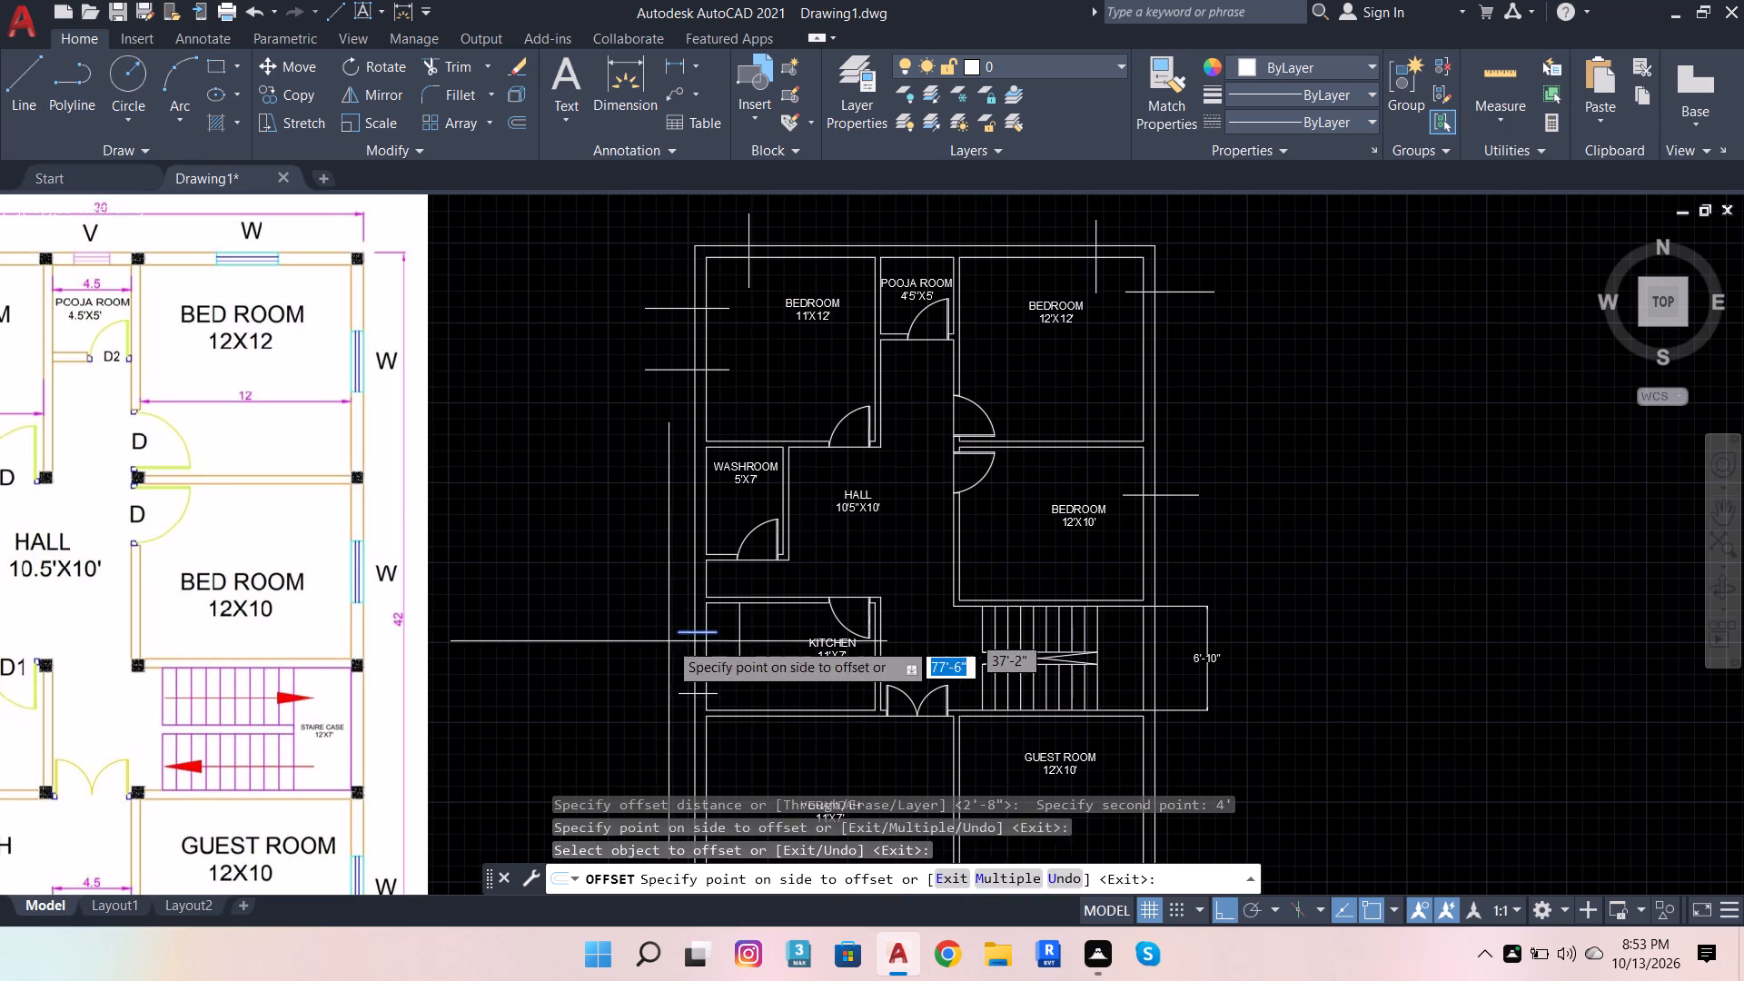
click(669, 738)
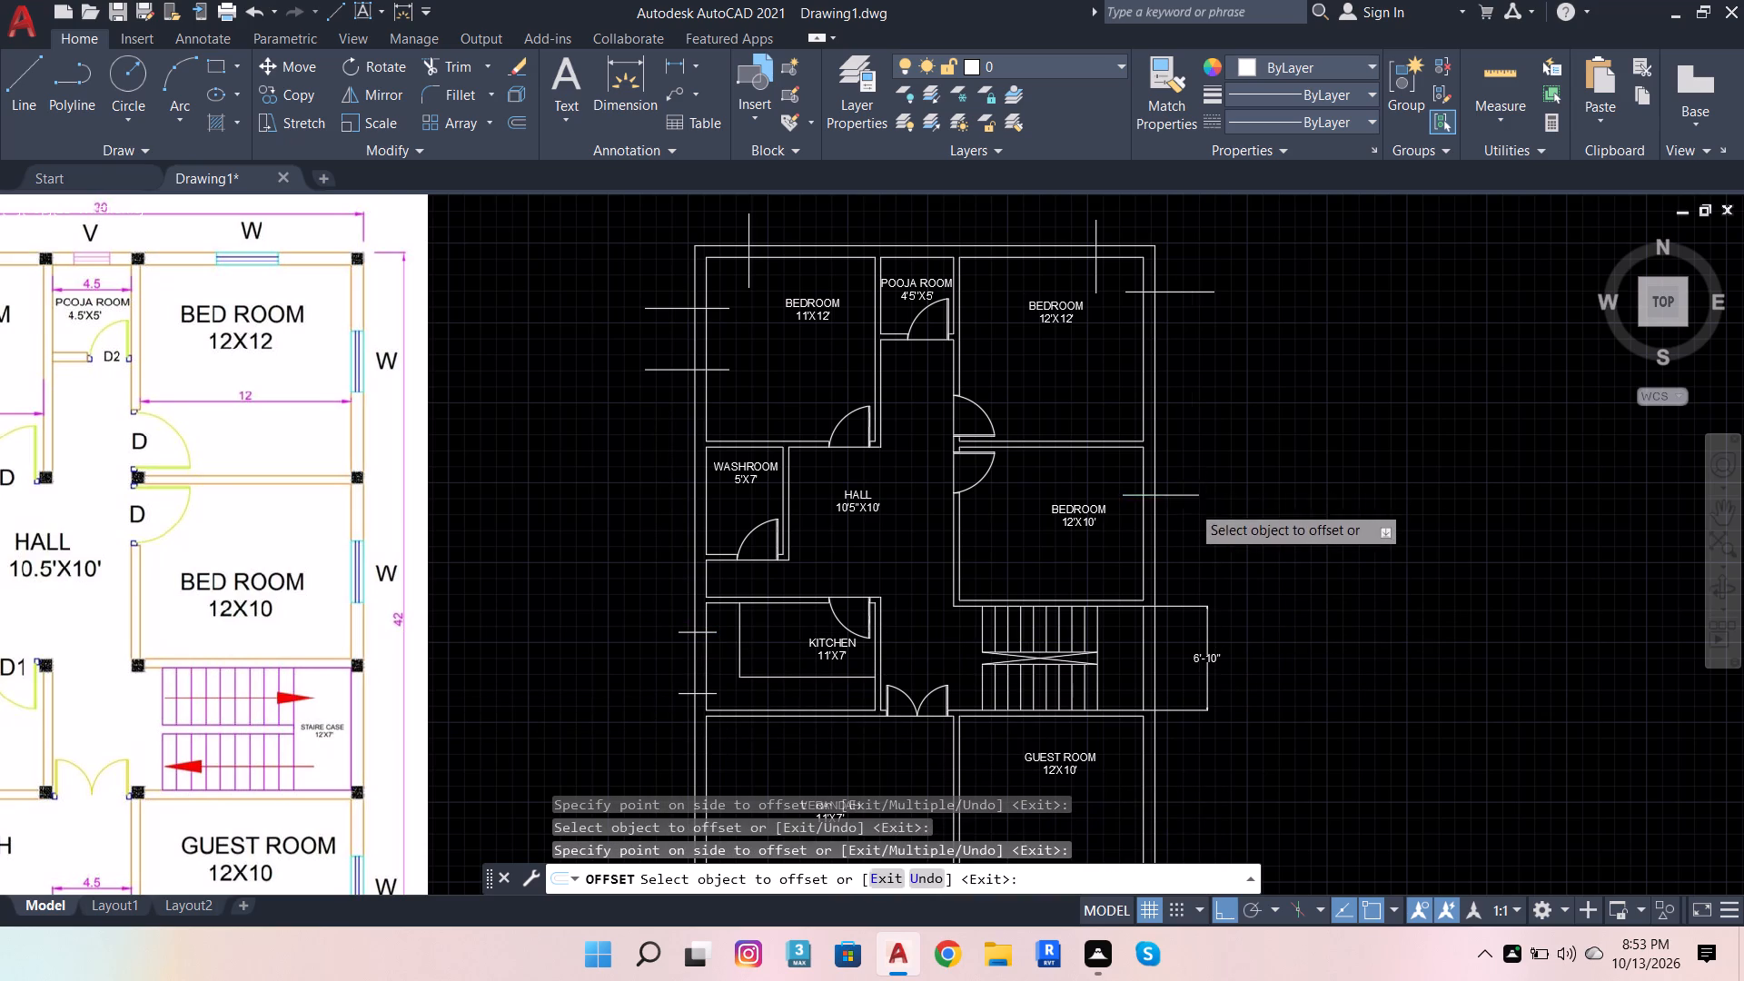
Offset the 12'x10' and 12'x12' bedrooms' east-wall window-edge lines 4' southward and the 12'x12' bedroom's north-wall line 4' westward.
click(1191, 504)
click(1191, 563)
click(1206, 302)
click(1214, 373)
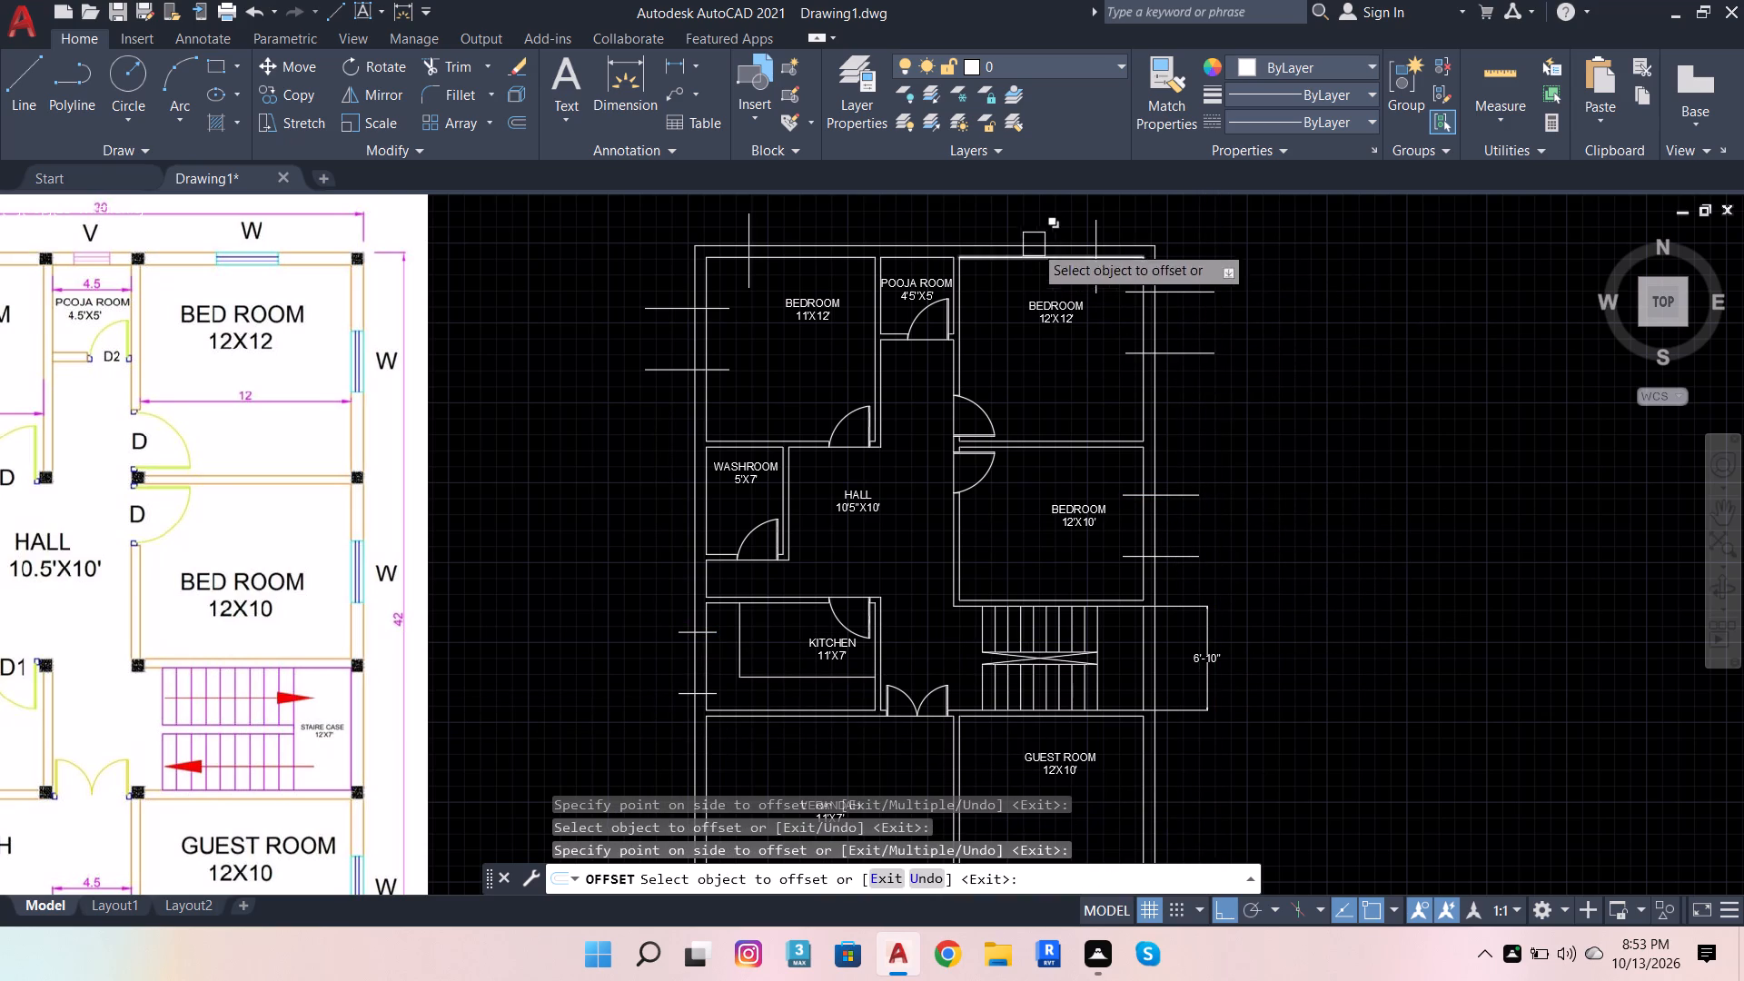
click(1108, 208)
click(1006, 259)
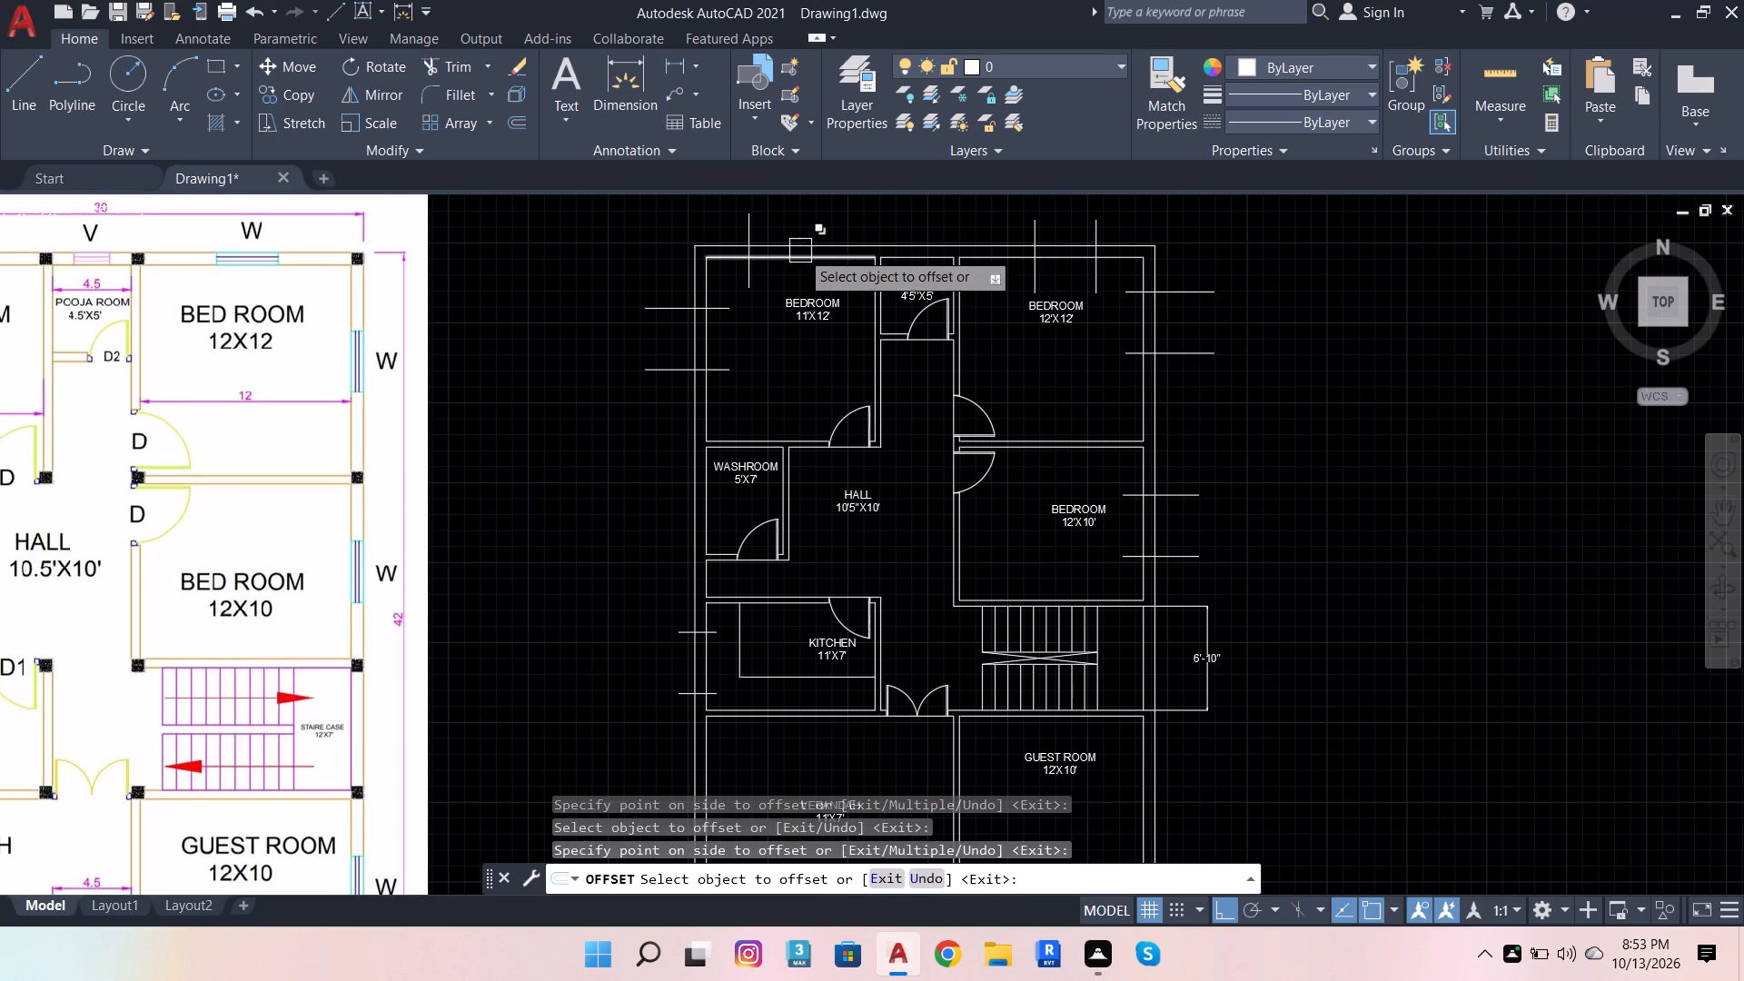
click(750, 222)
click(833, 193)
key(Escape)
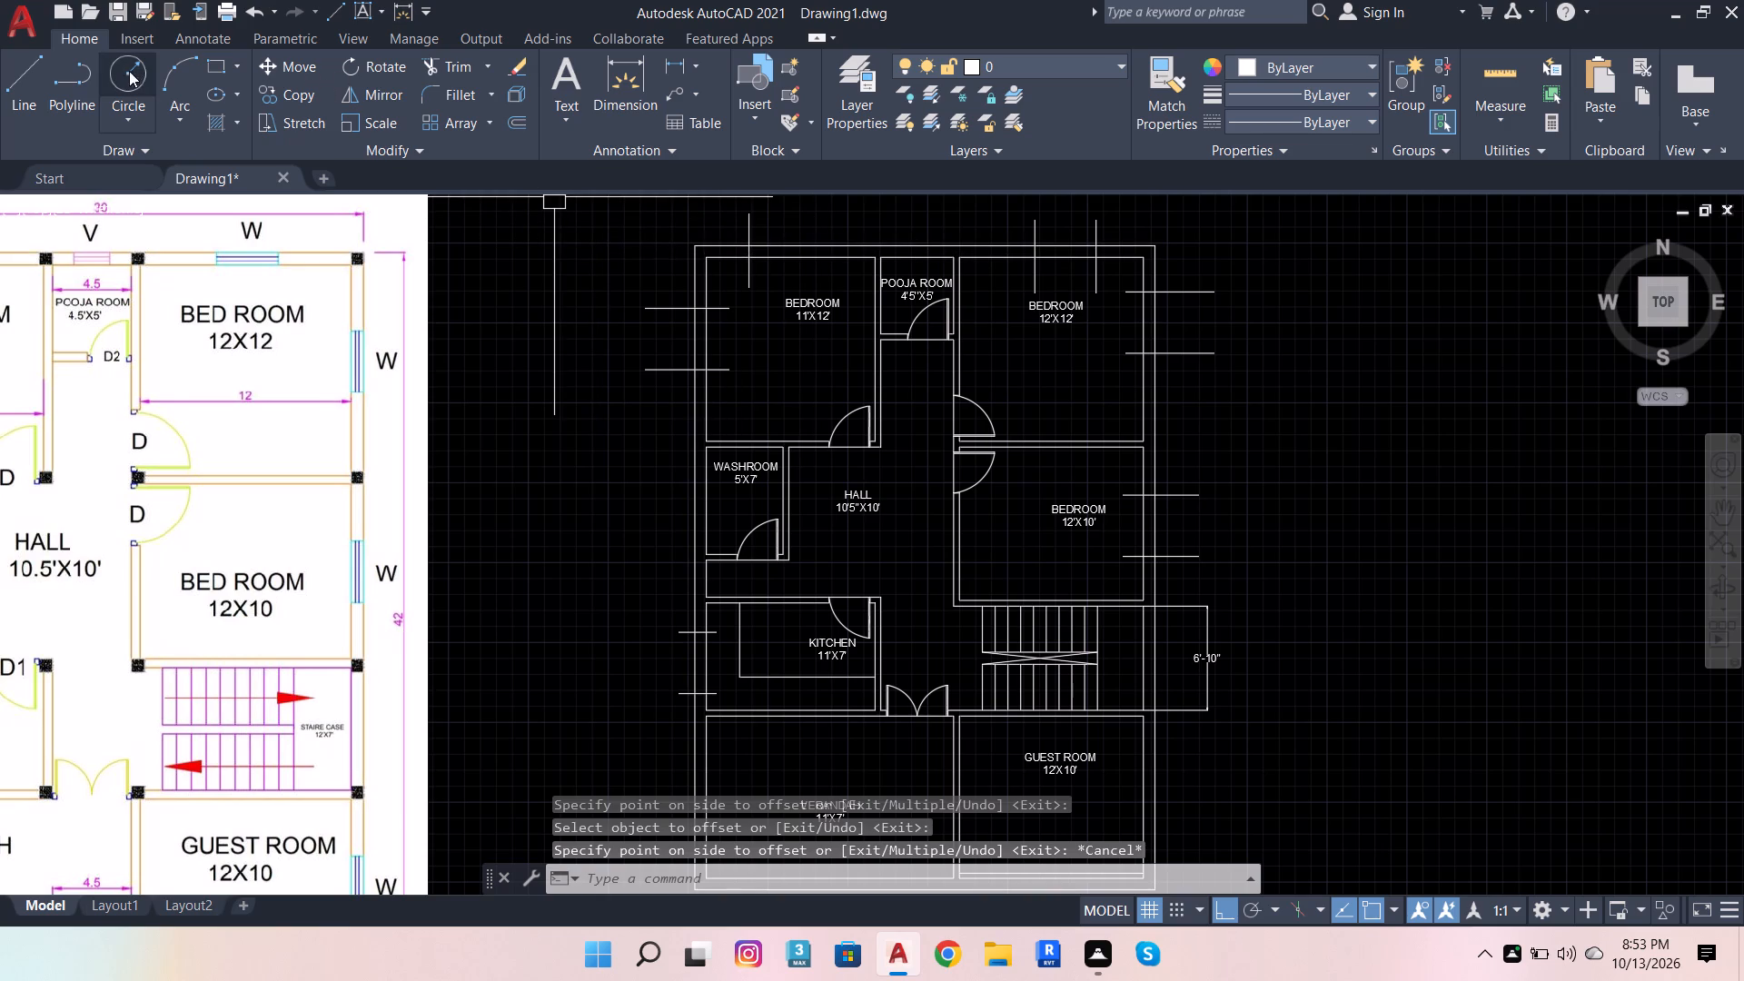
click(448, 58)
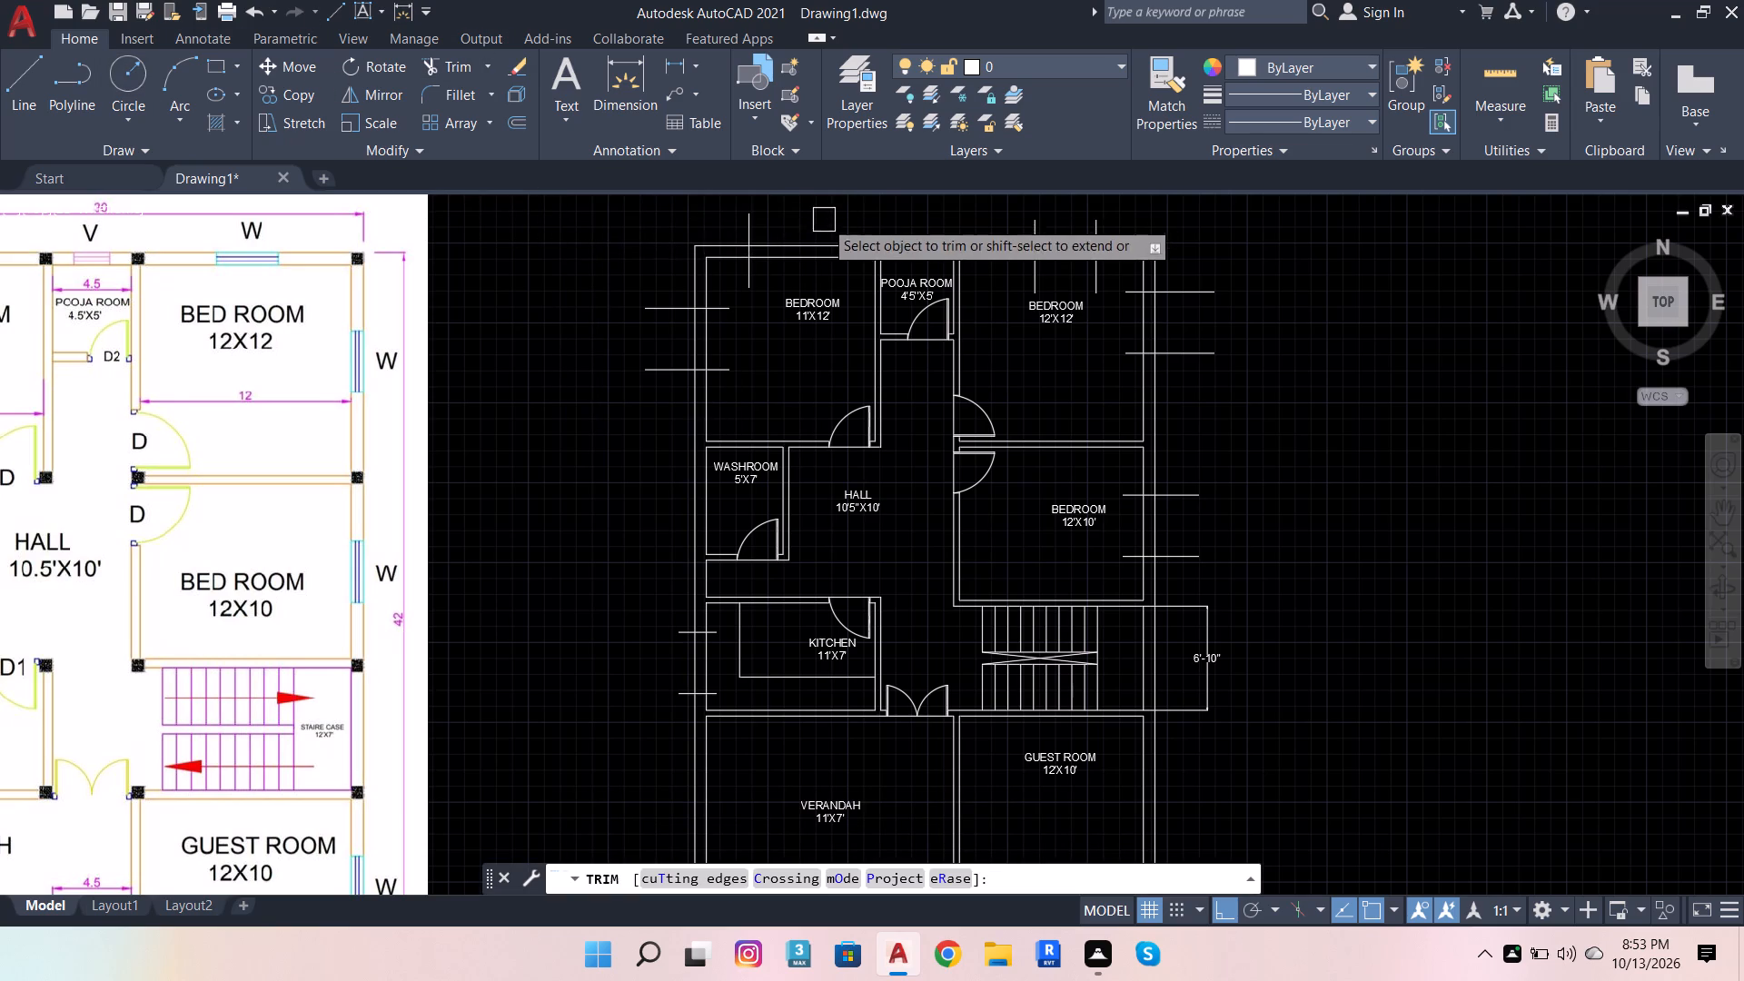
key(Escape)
Offset the window-edge line on the 11'x12' bedroom's north outer wall 4' eastward.
click(523, 122)
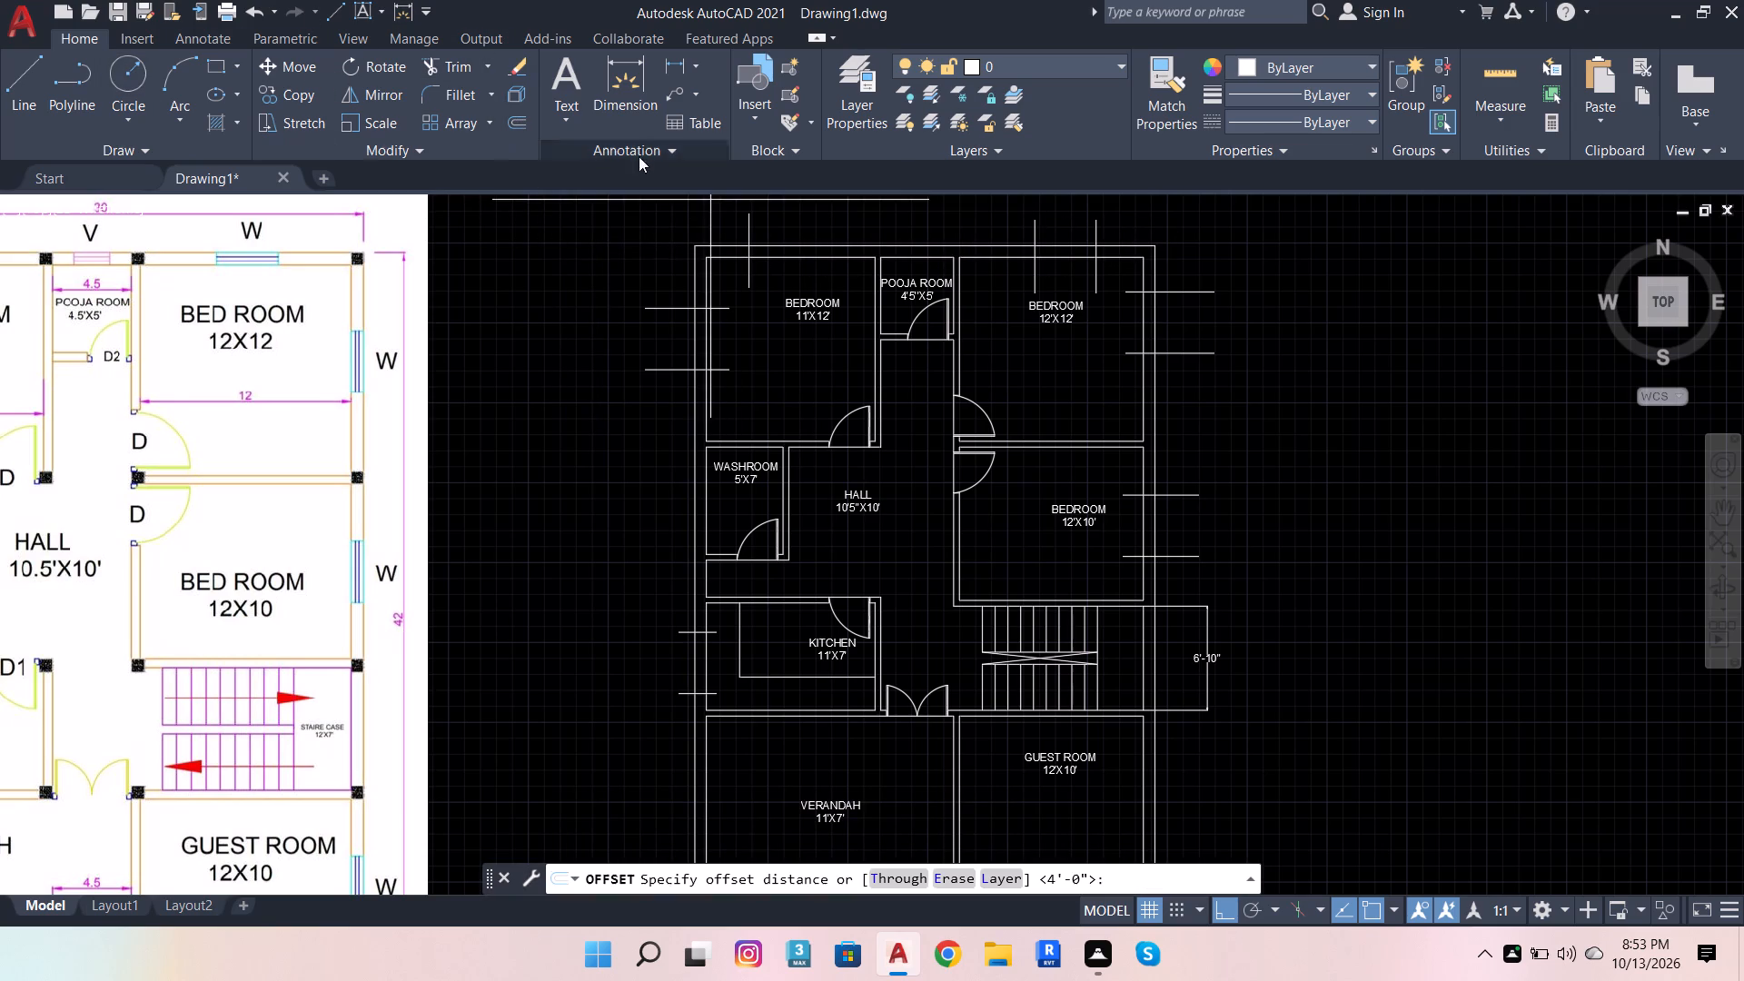
click(754, 211)
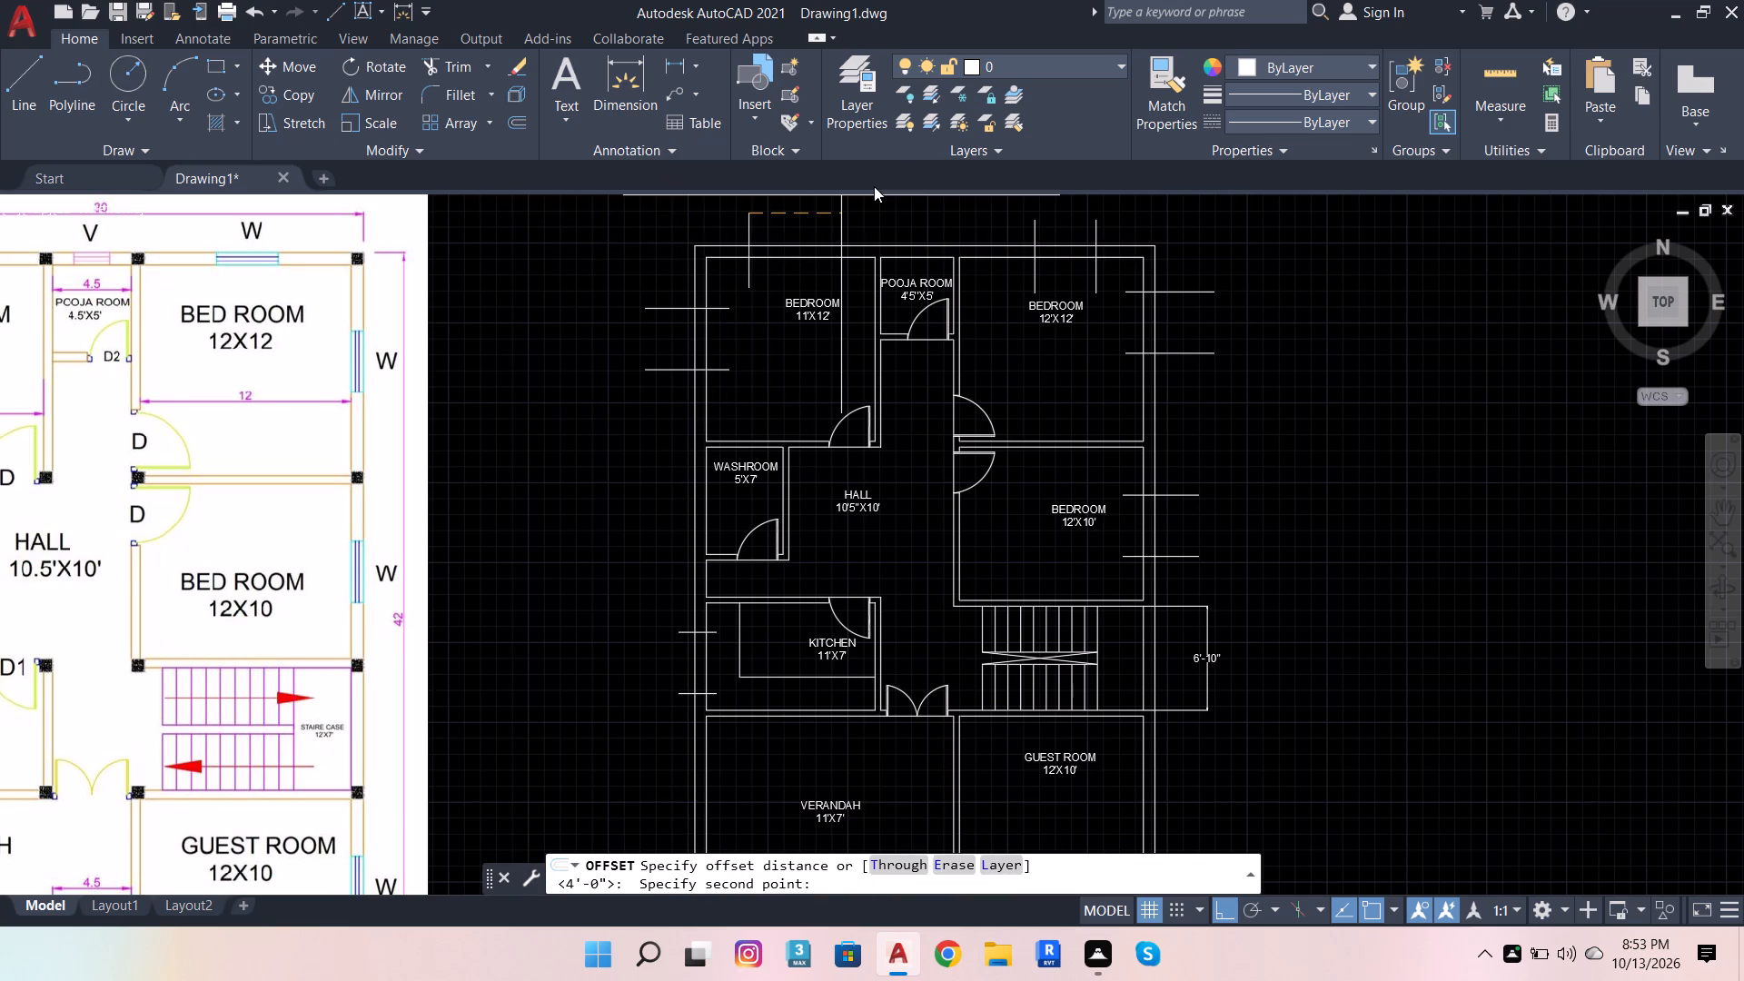
text(4')
key(Return)
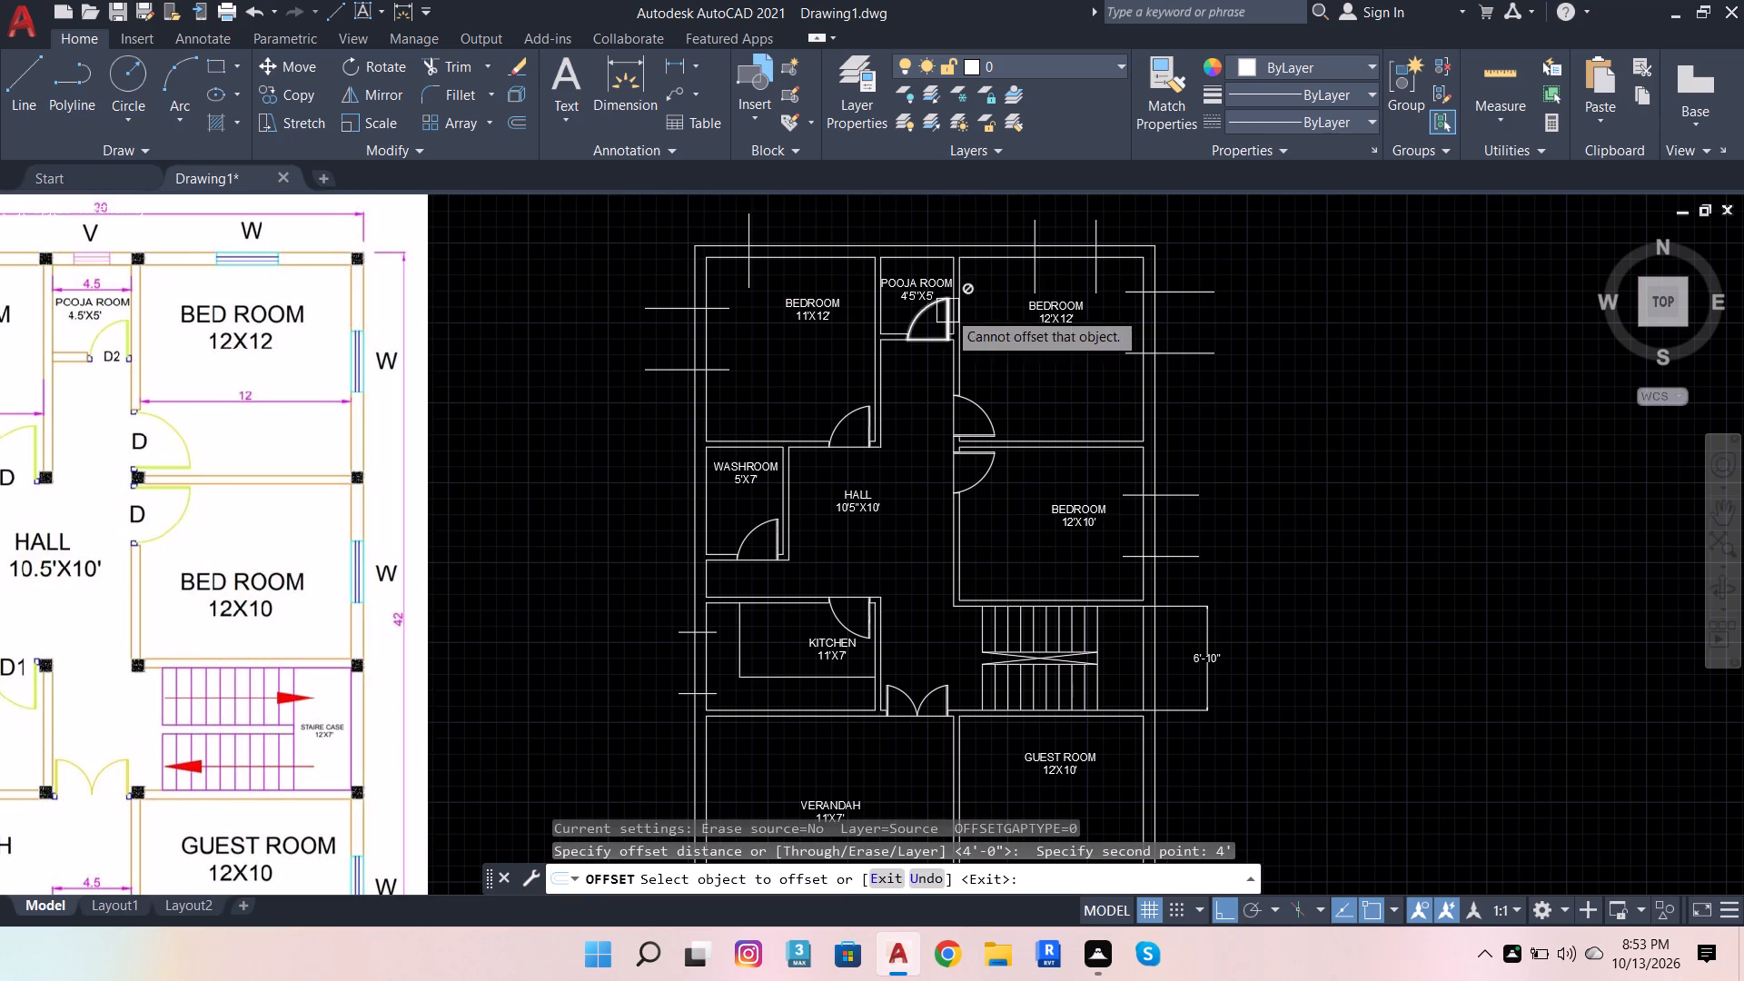
click(737, 212)
click(813, 213)
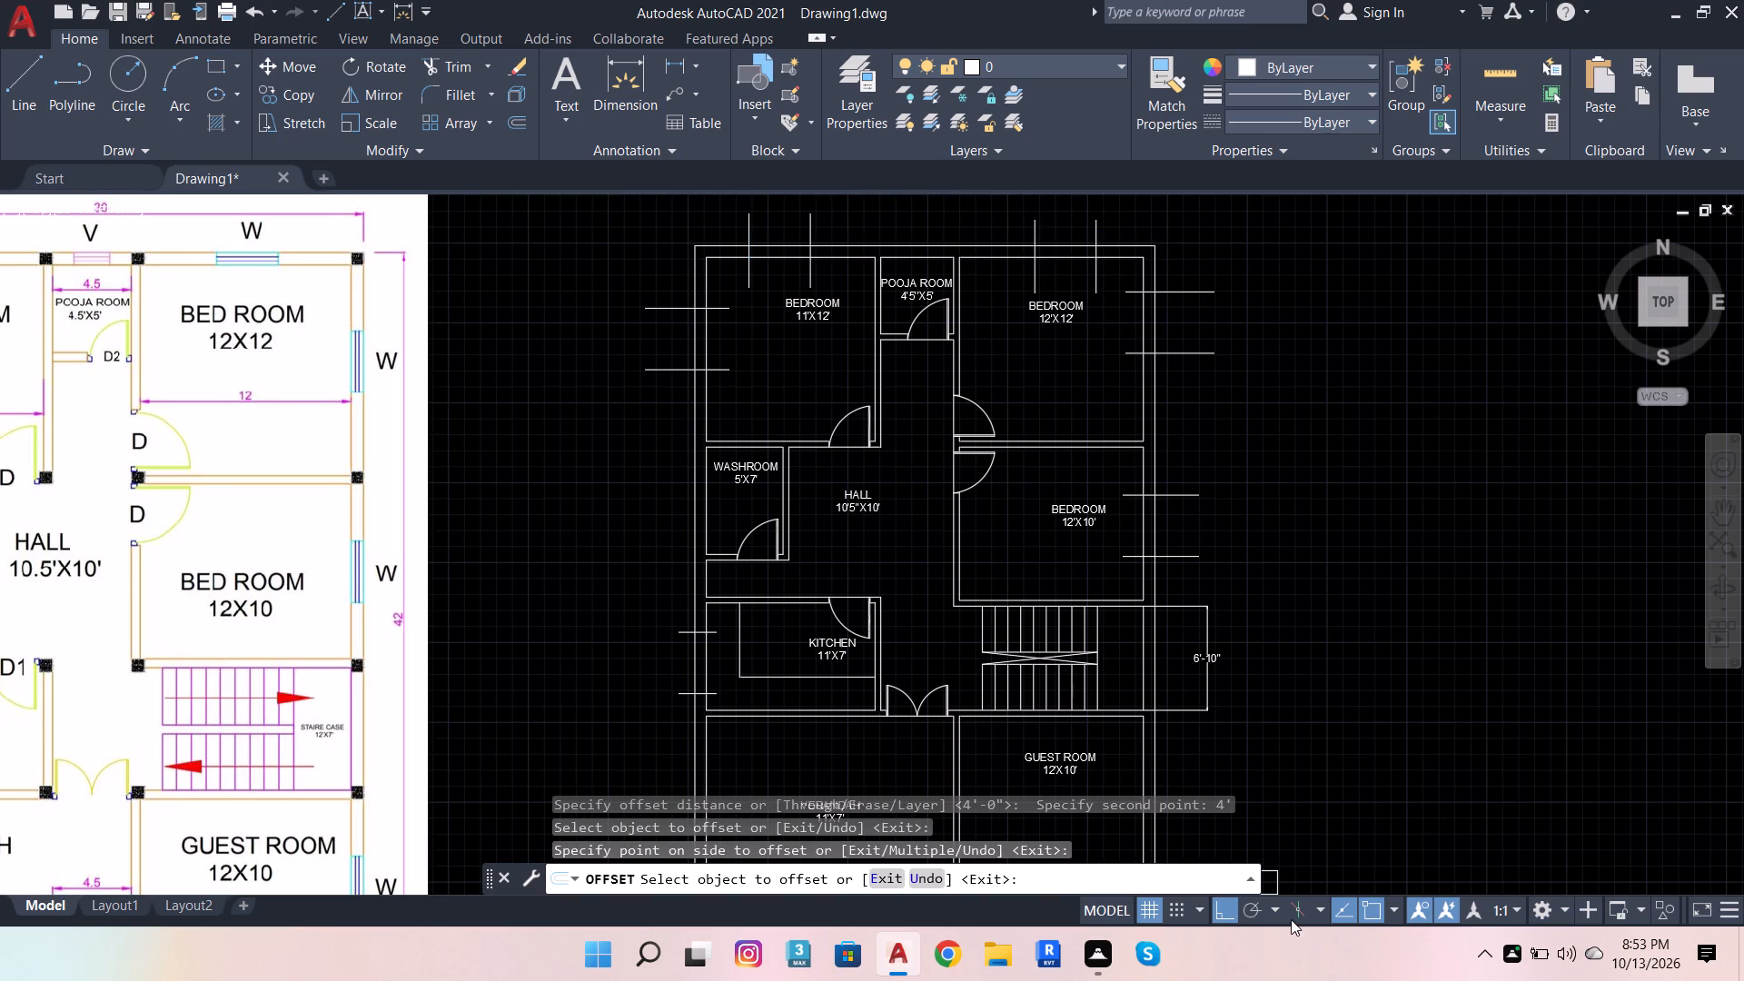
Trim the 11'x12' bedroom's north and west window-edge lines so they only span the outer wall thickness.
click(441, 74)
scroll(792, 201, up, 2)
click(866, 255)
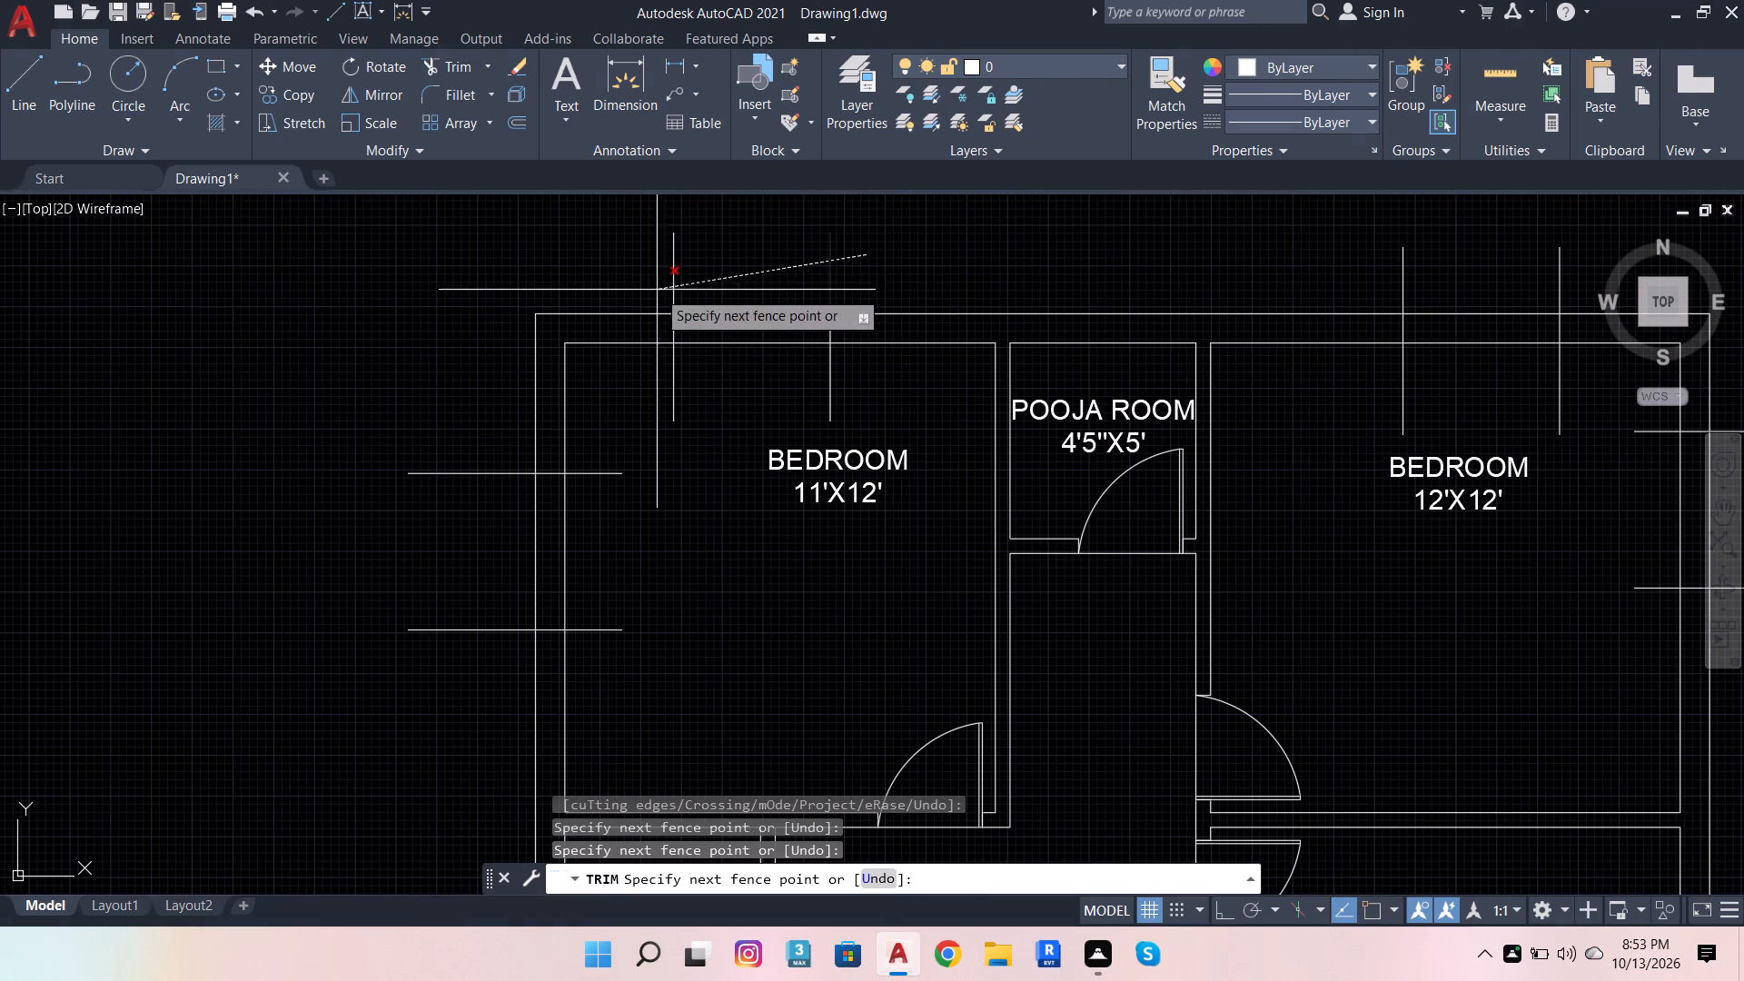
click(609, 300)
click(852, 384)
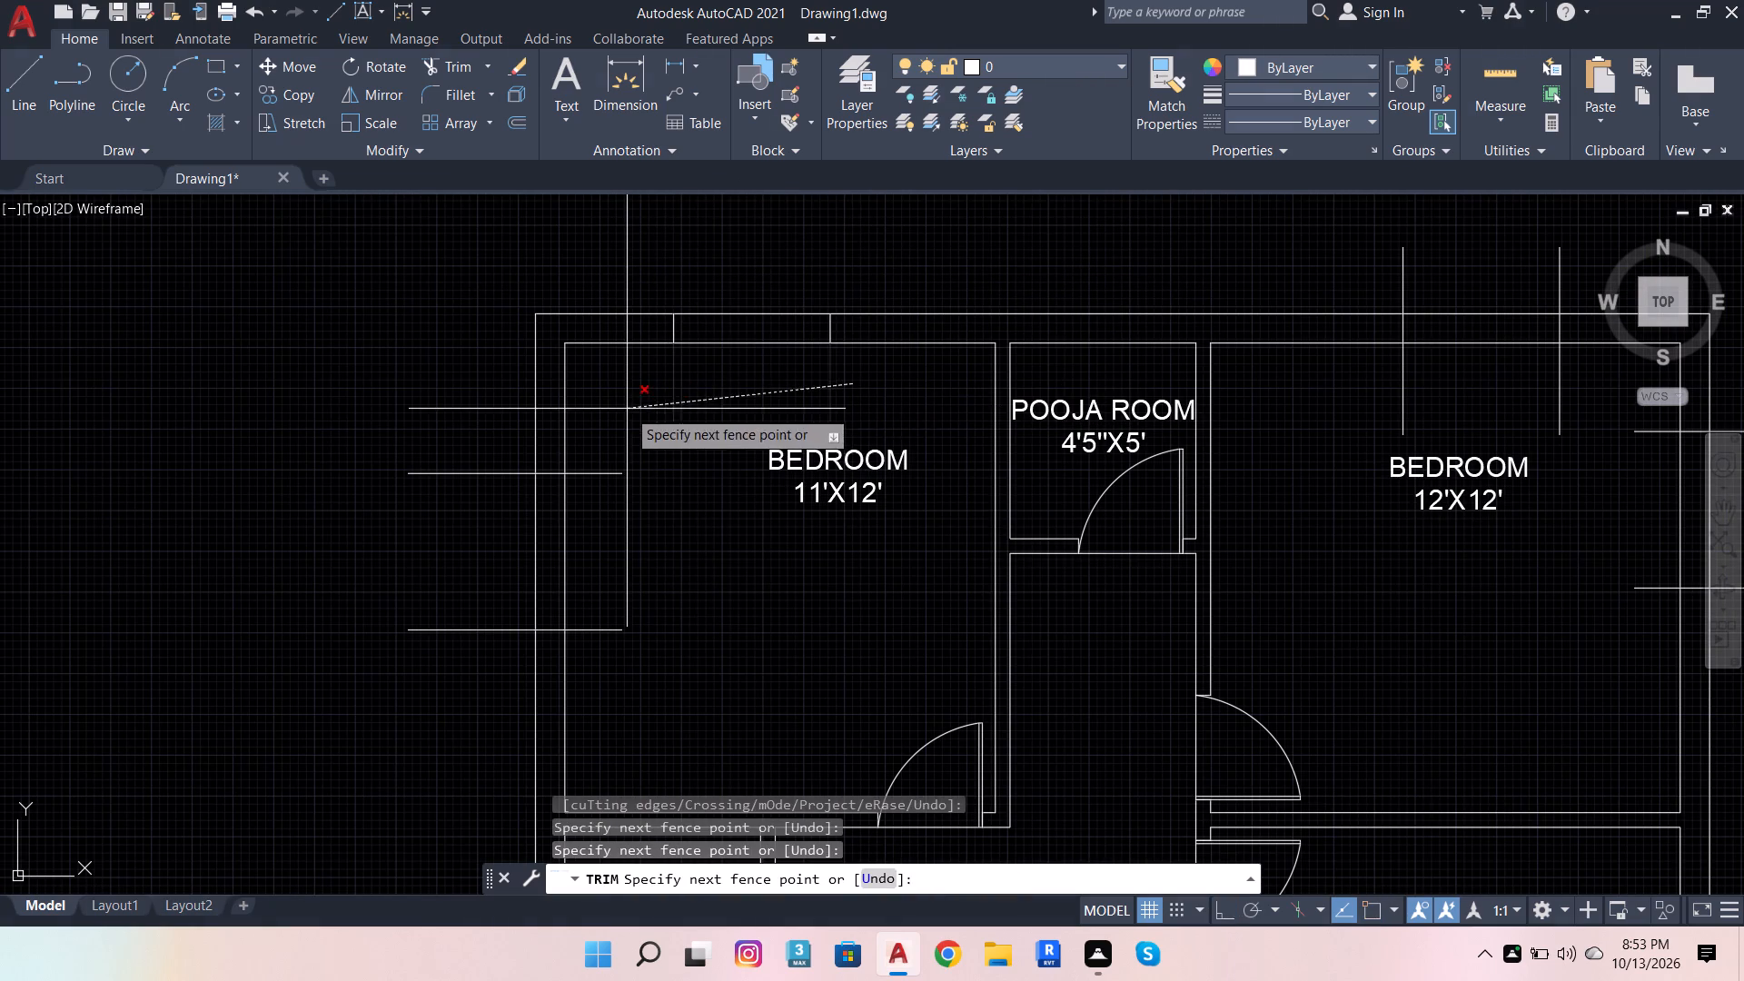
click(626, 409)
click(597, 444)
click(595, 658)
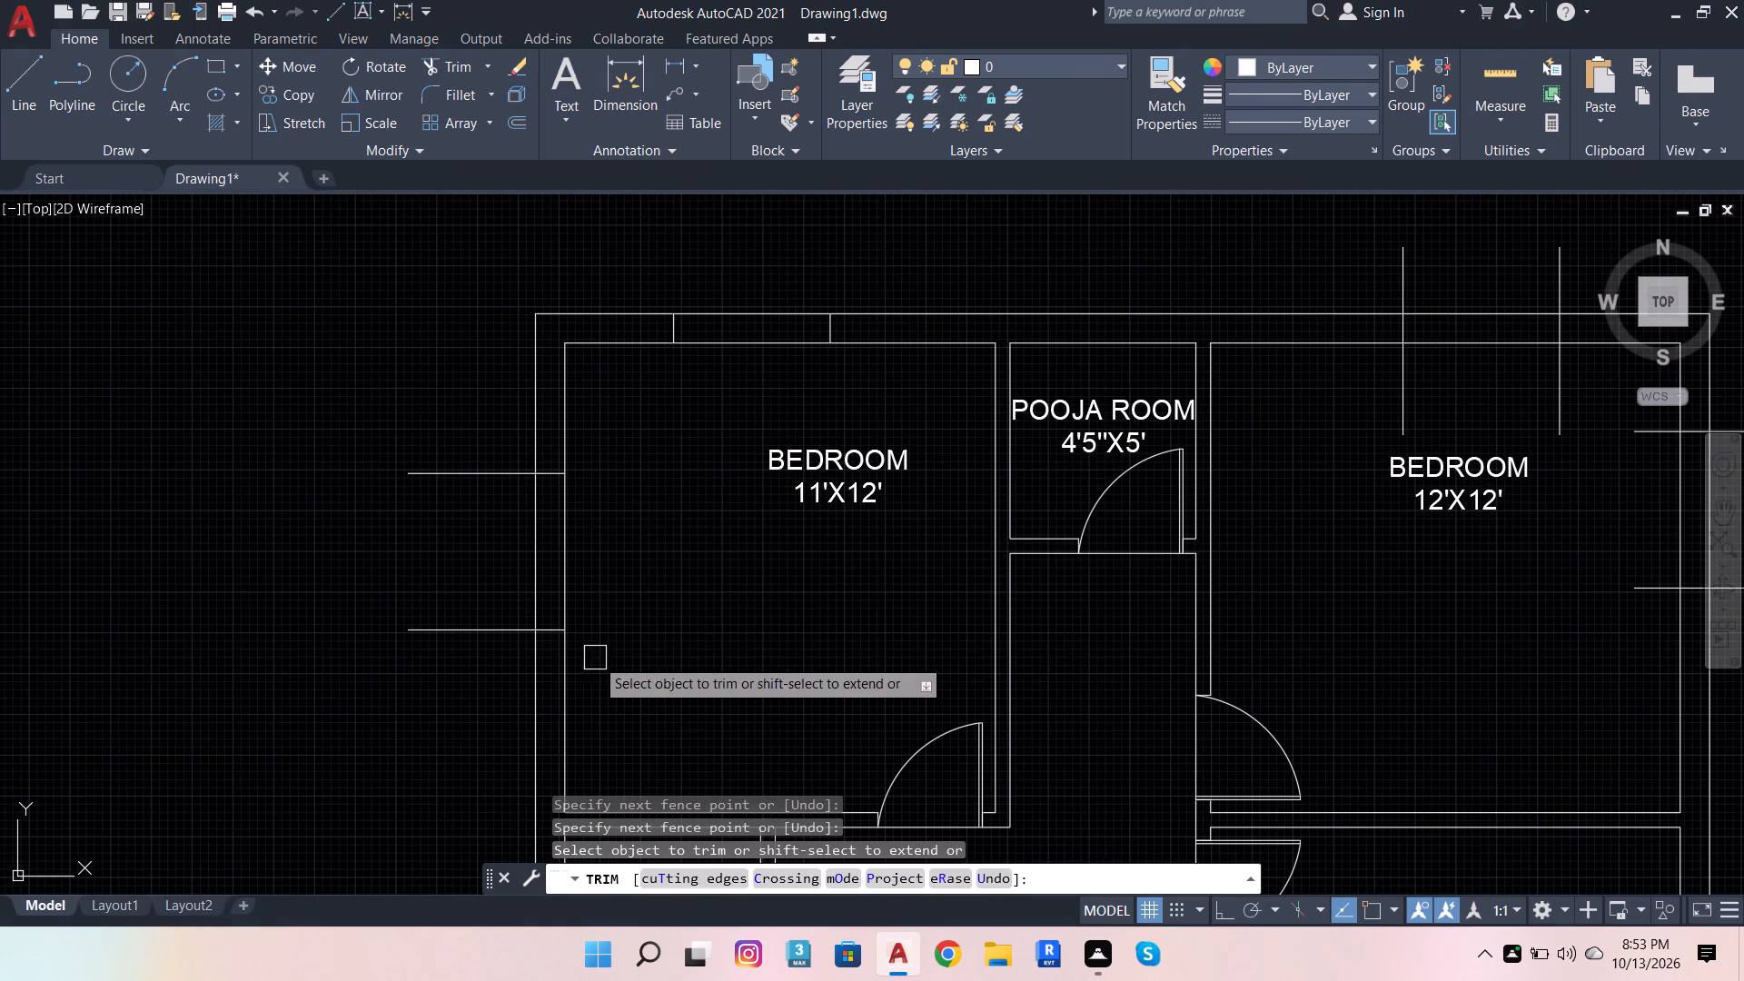
click(424, 325)
click(479, 699)
Trim the 12'x12' bedroom's north and east window-edge lines back to the two faces of the outer wall.
scroll(460, 526, down, 2)
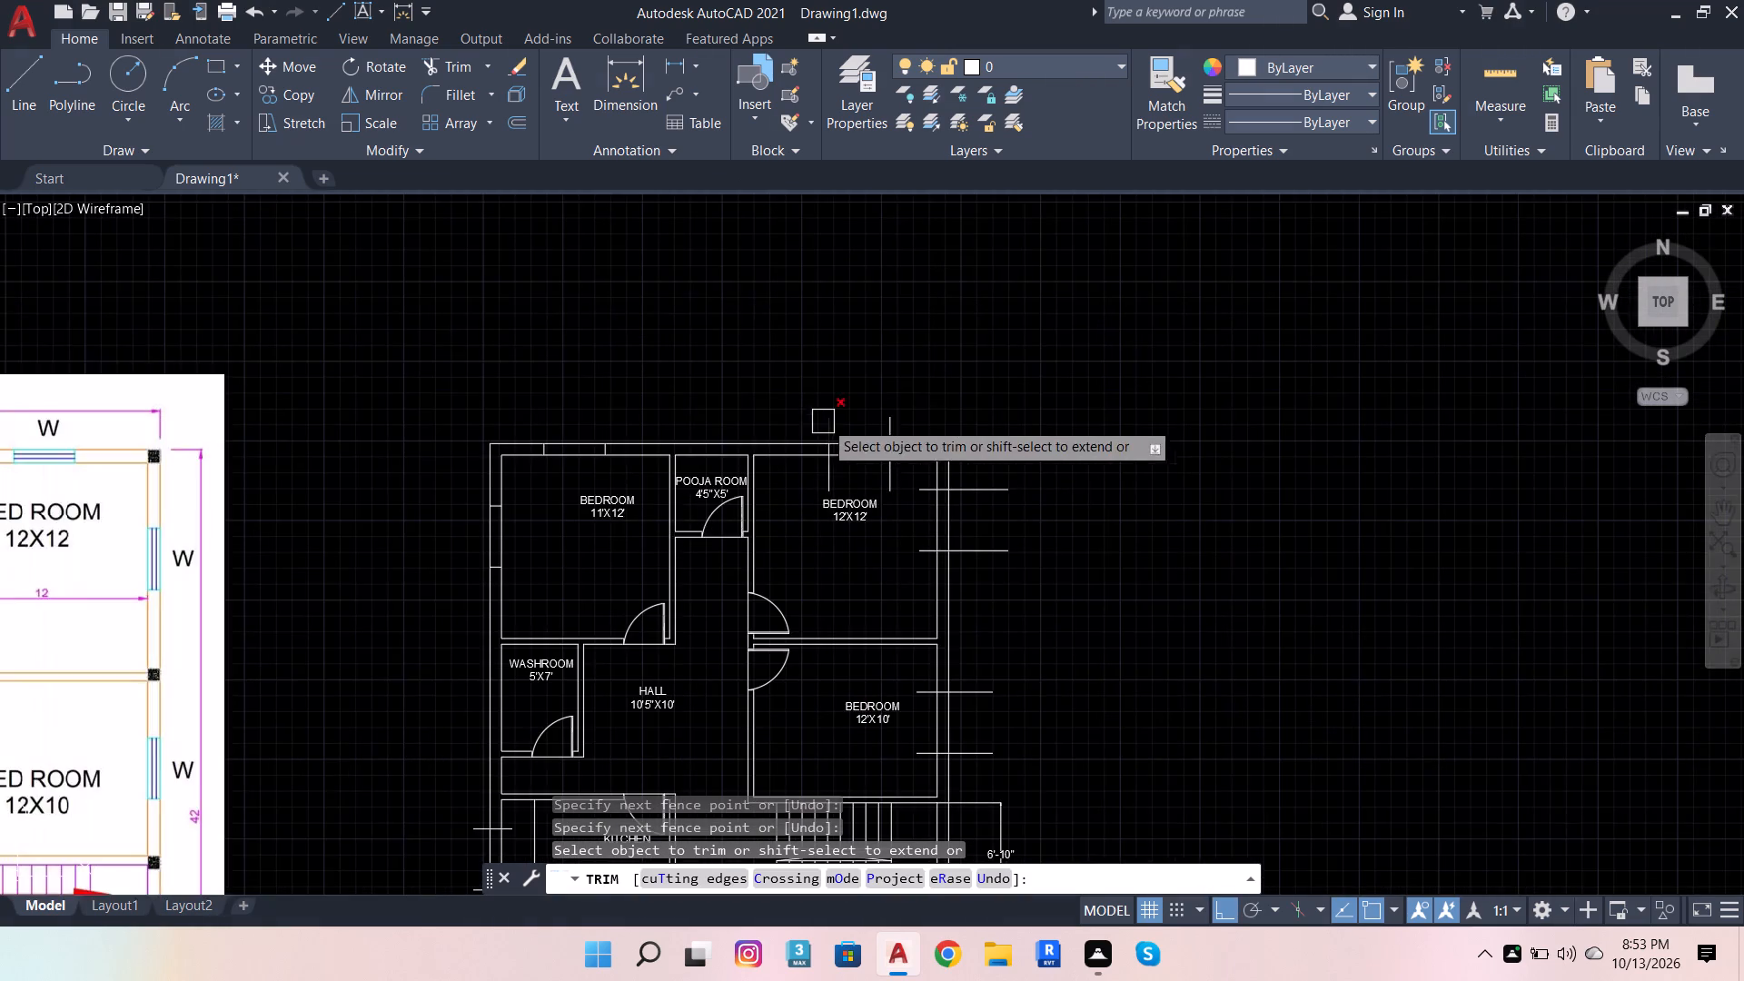
scroll(856, 404, up, 2)
click(753, 434)
click(947, 441)
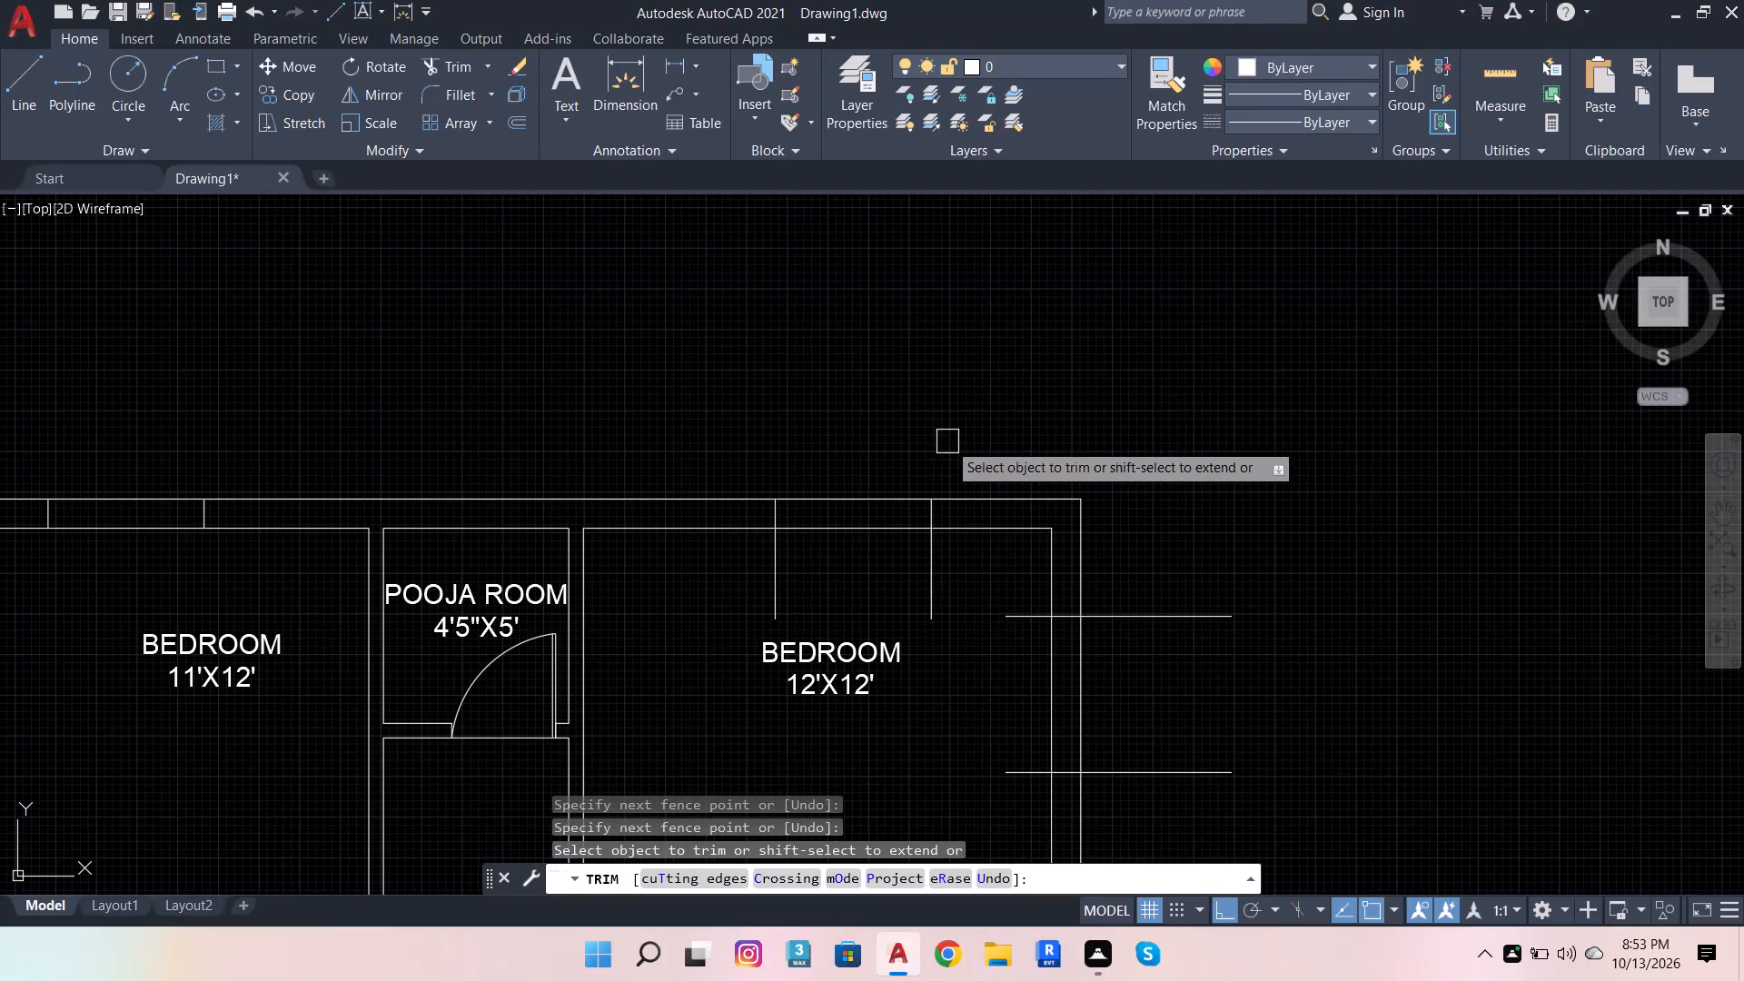
click(756, 579)
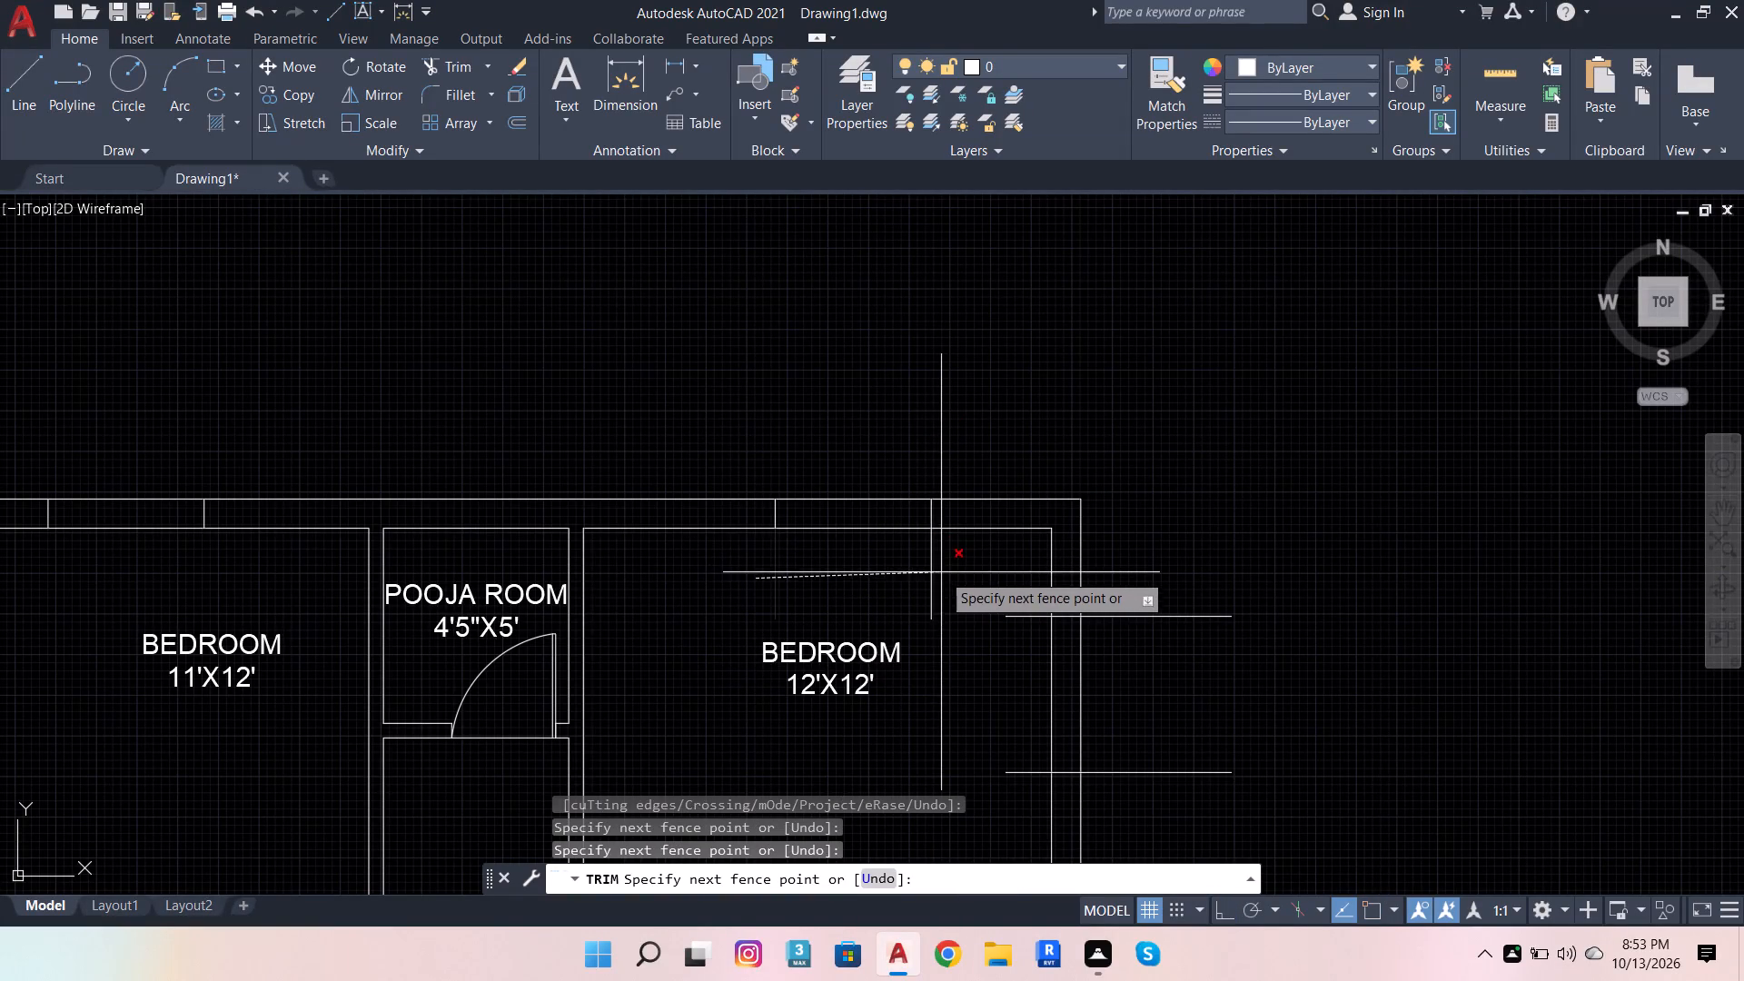
click(941, 572)
click(1023, 590)
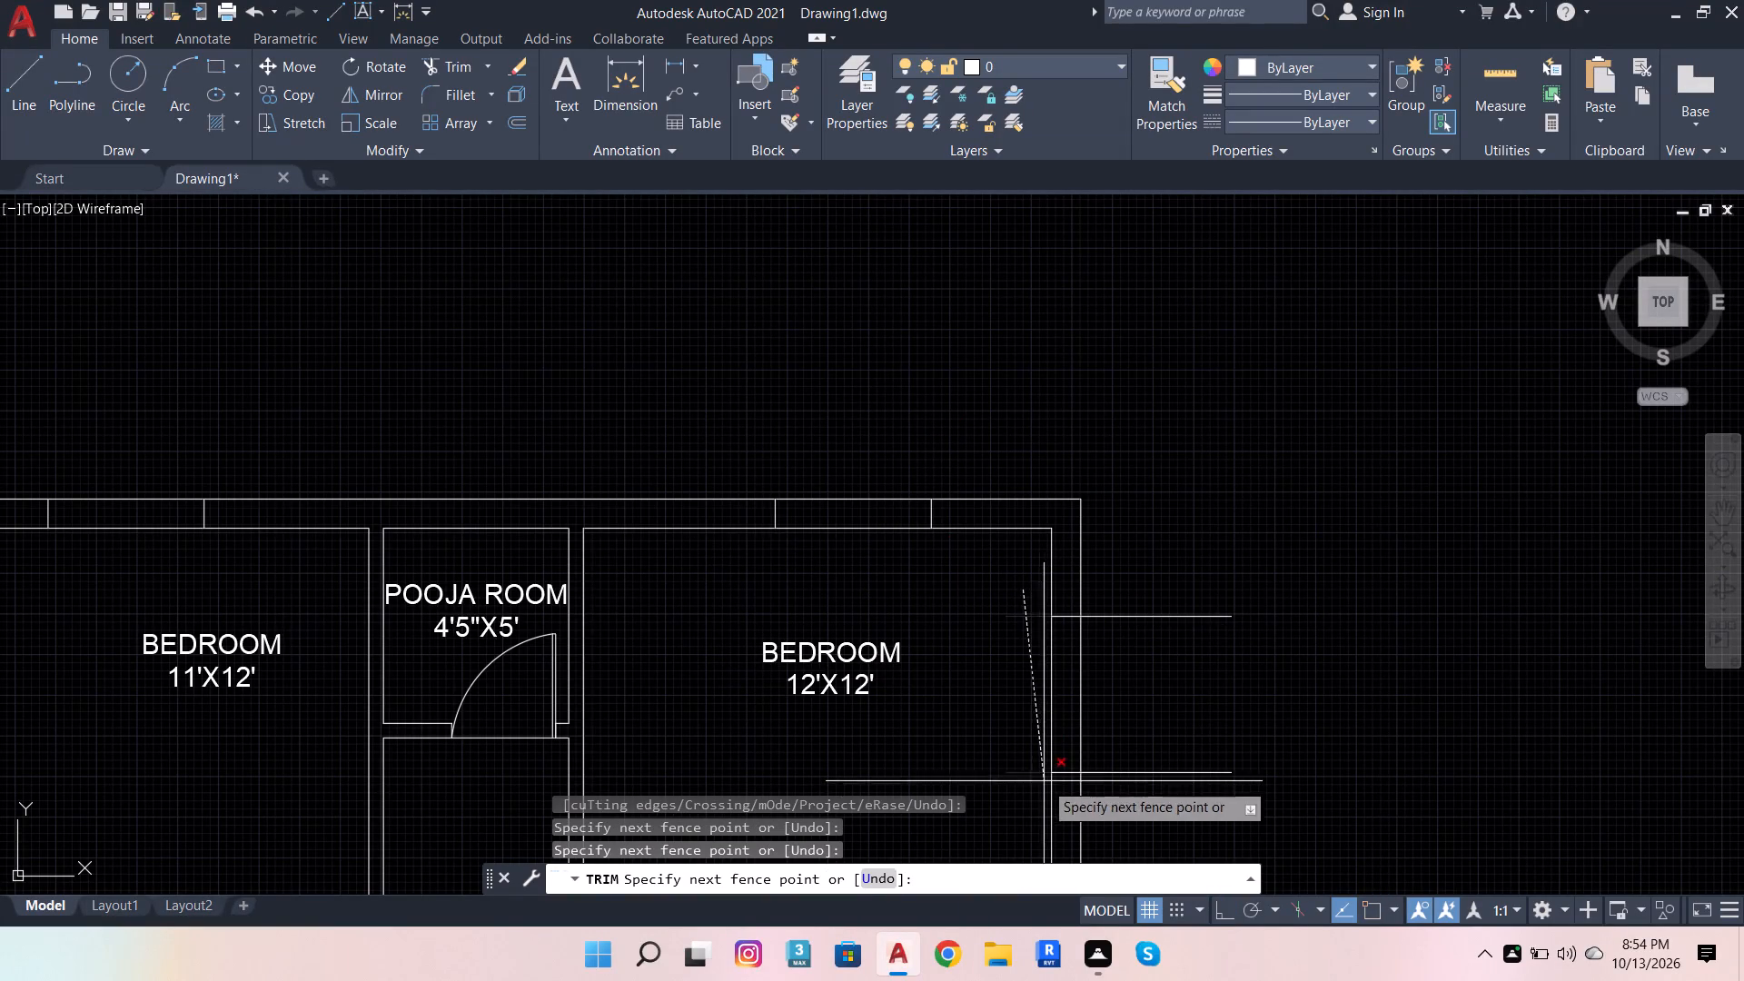
click(1035, 800)
click(1194, 519)
click(1134, 816)
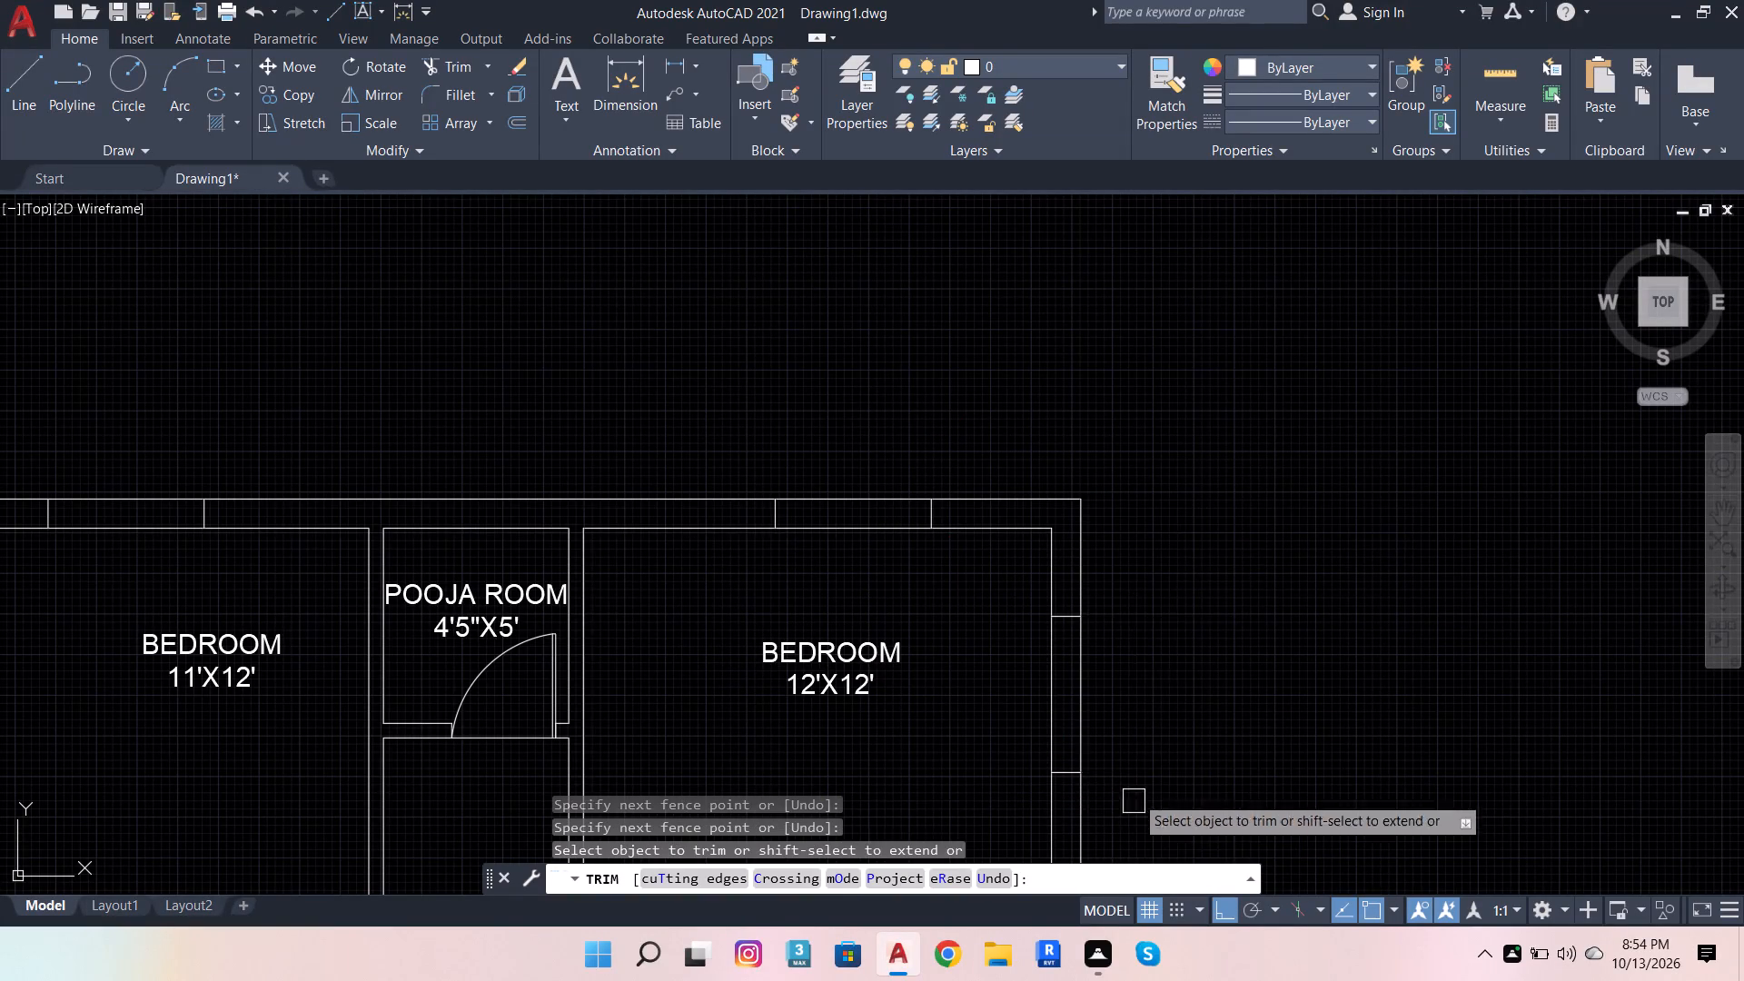
Trim the 12'x10' bedroom's two east window-edge lines back to the inner and outer wall faces.
scroll(1070, 426, down, 2)
scroll(1102, 720, up, 1)
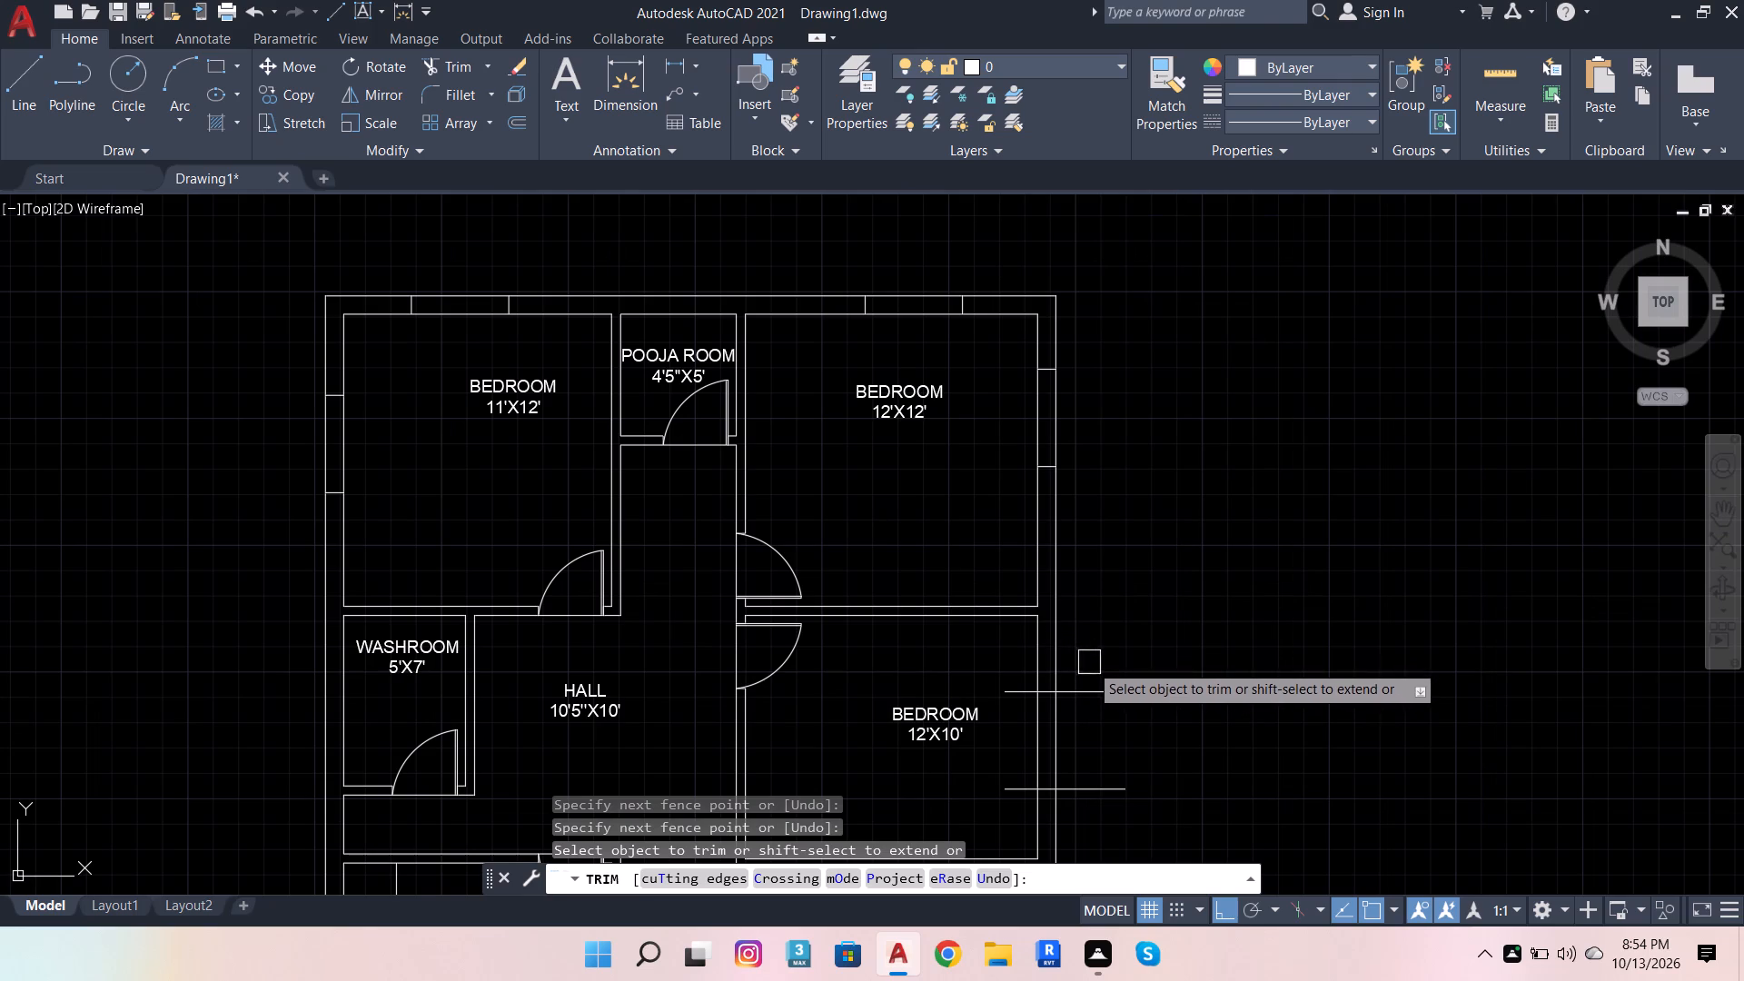
click(1091, 666)
click(1111, 798)
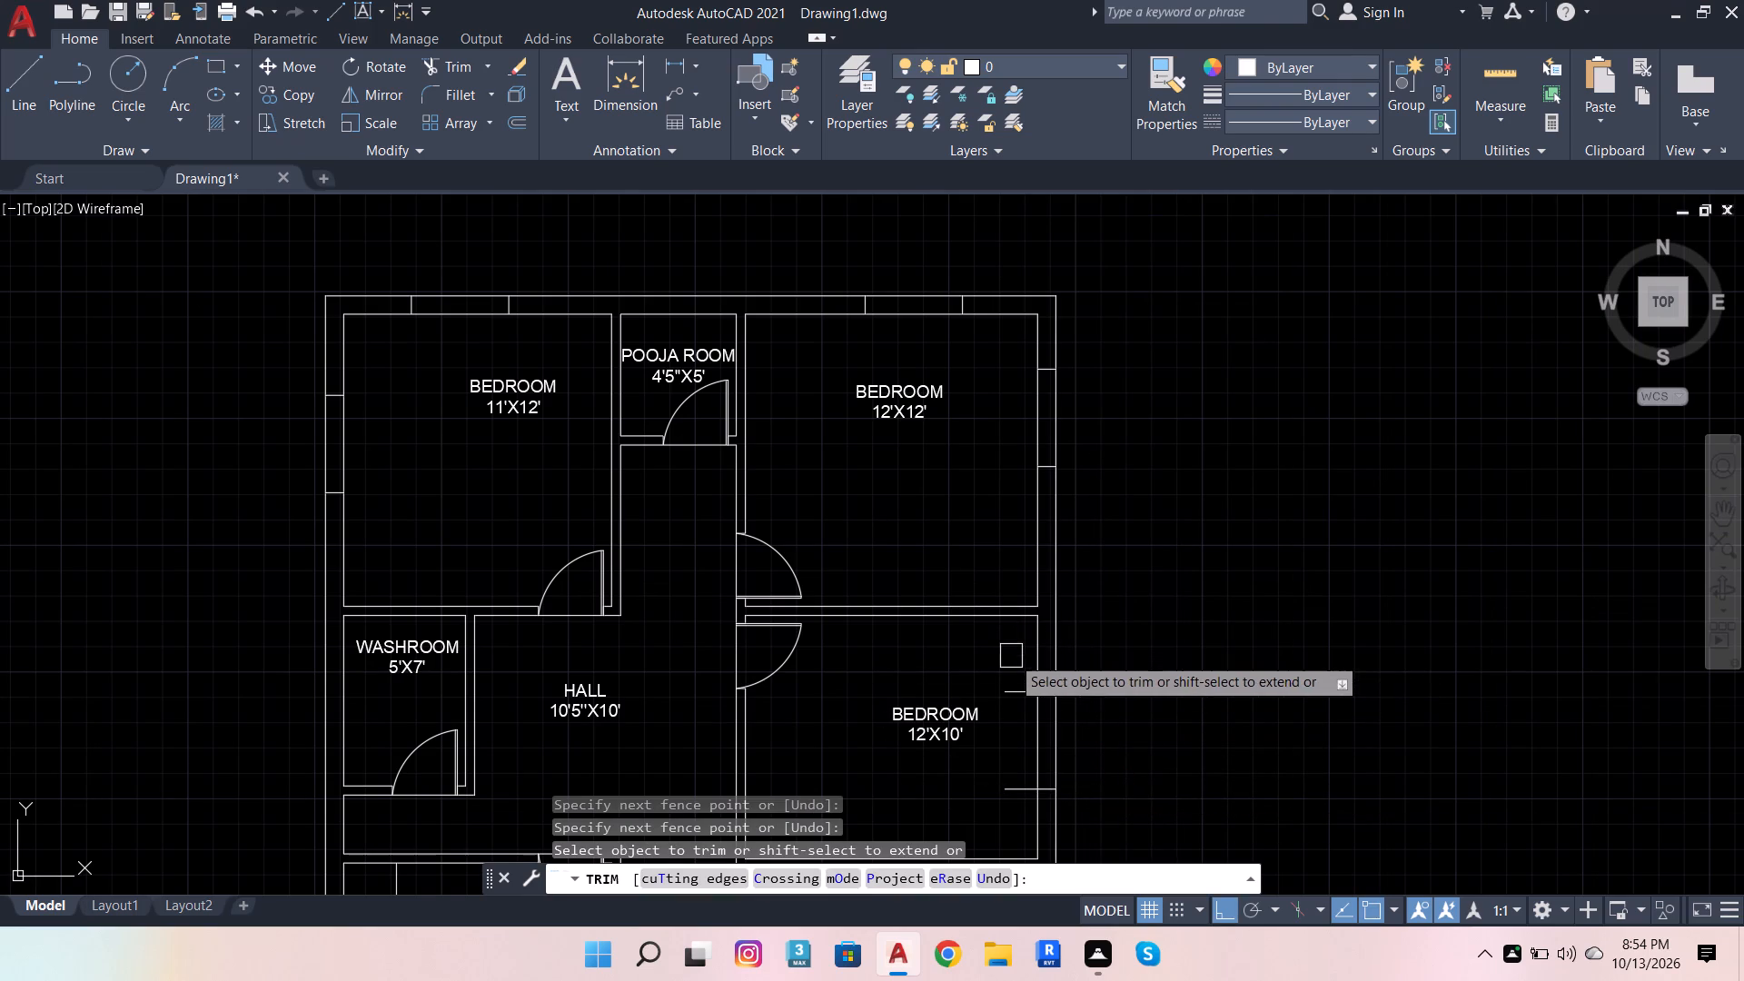
click(1011, 656)
click(1019, 801)
Trim the kitchen's two west window-edge lines back to the inner and outer wall faces.
scroll(929, 505, down, 3)
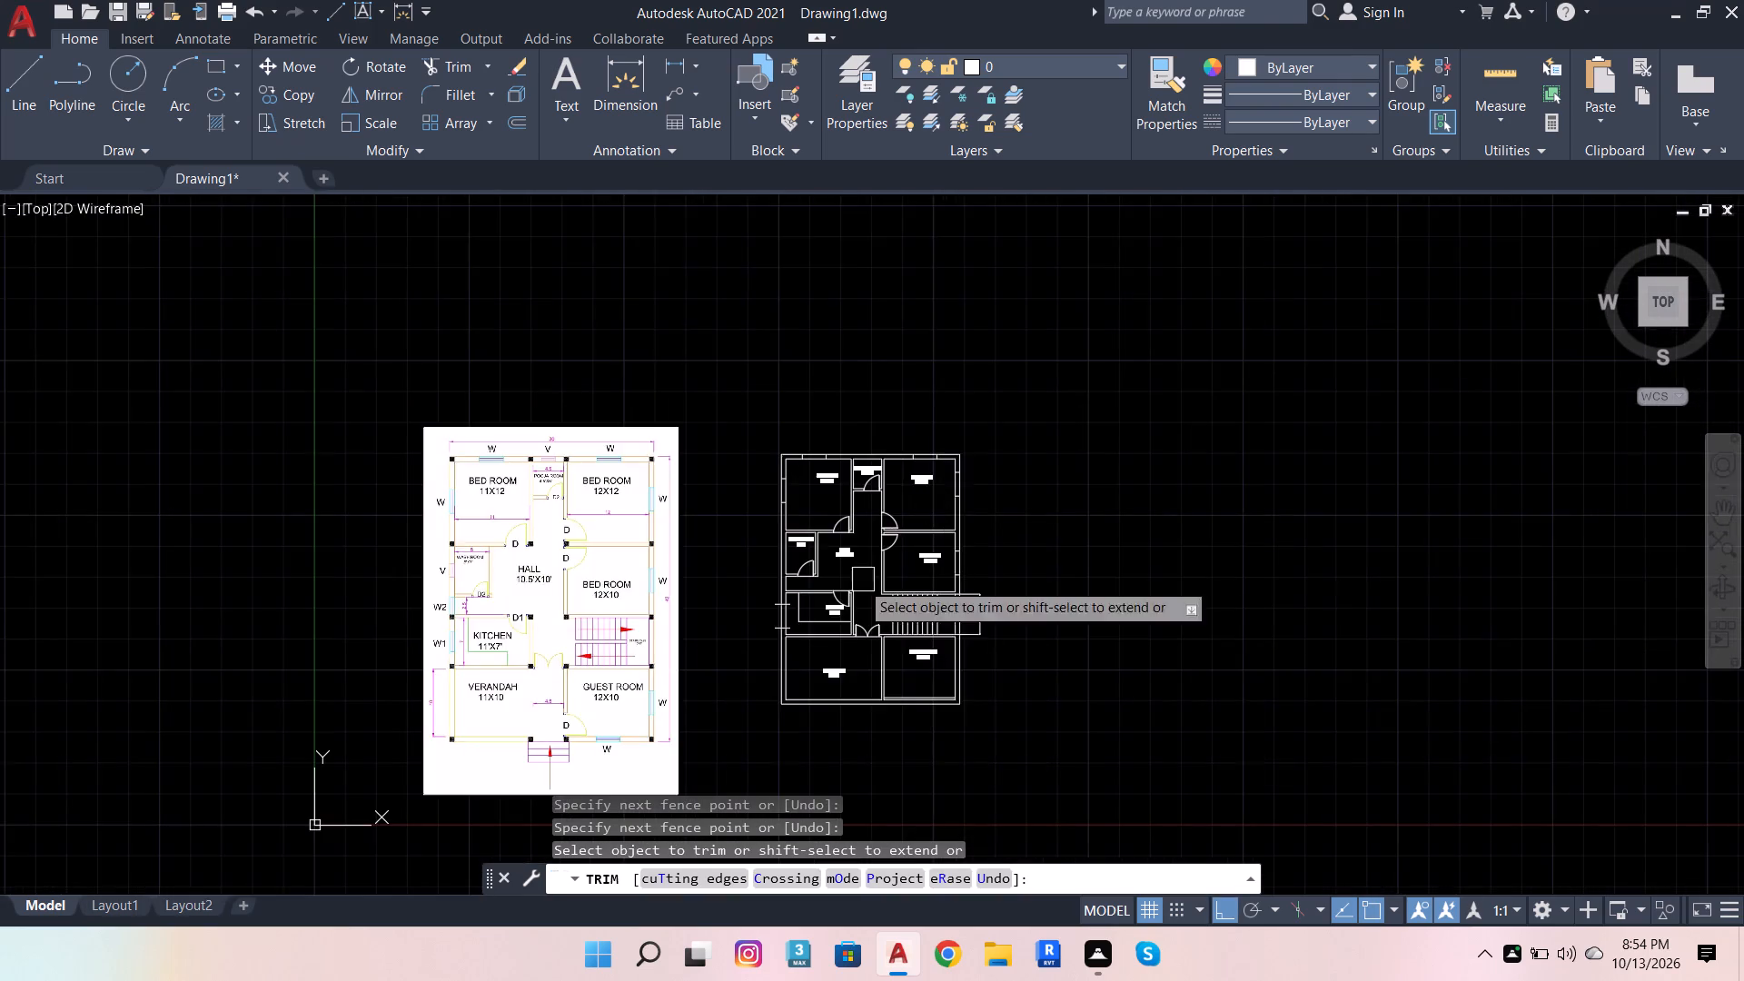
scroll(814, 597, up, 3)
click(722, 643)
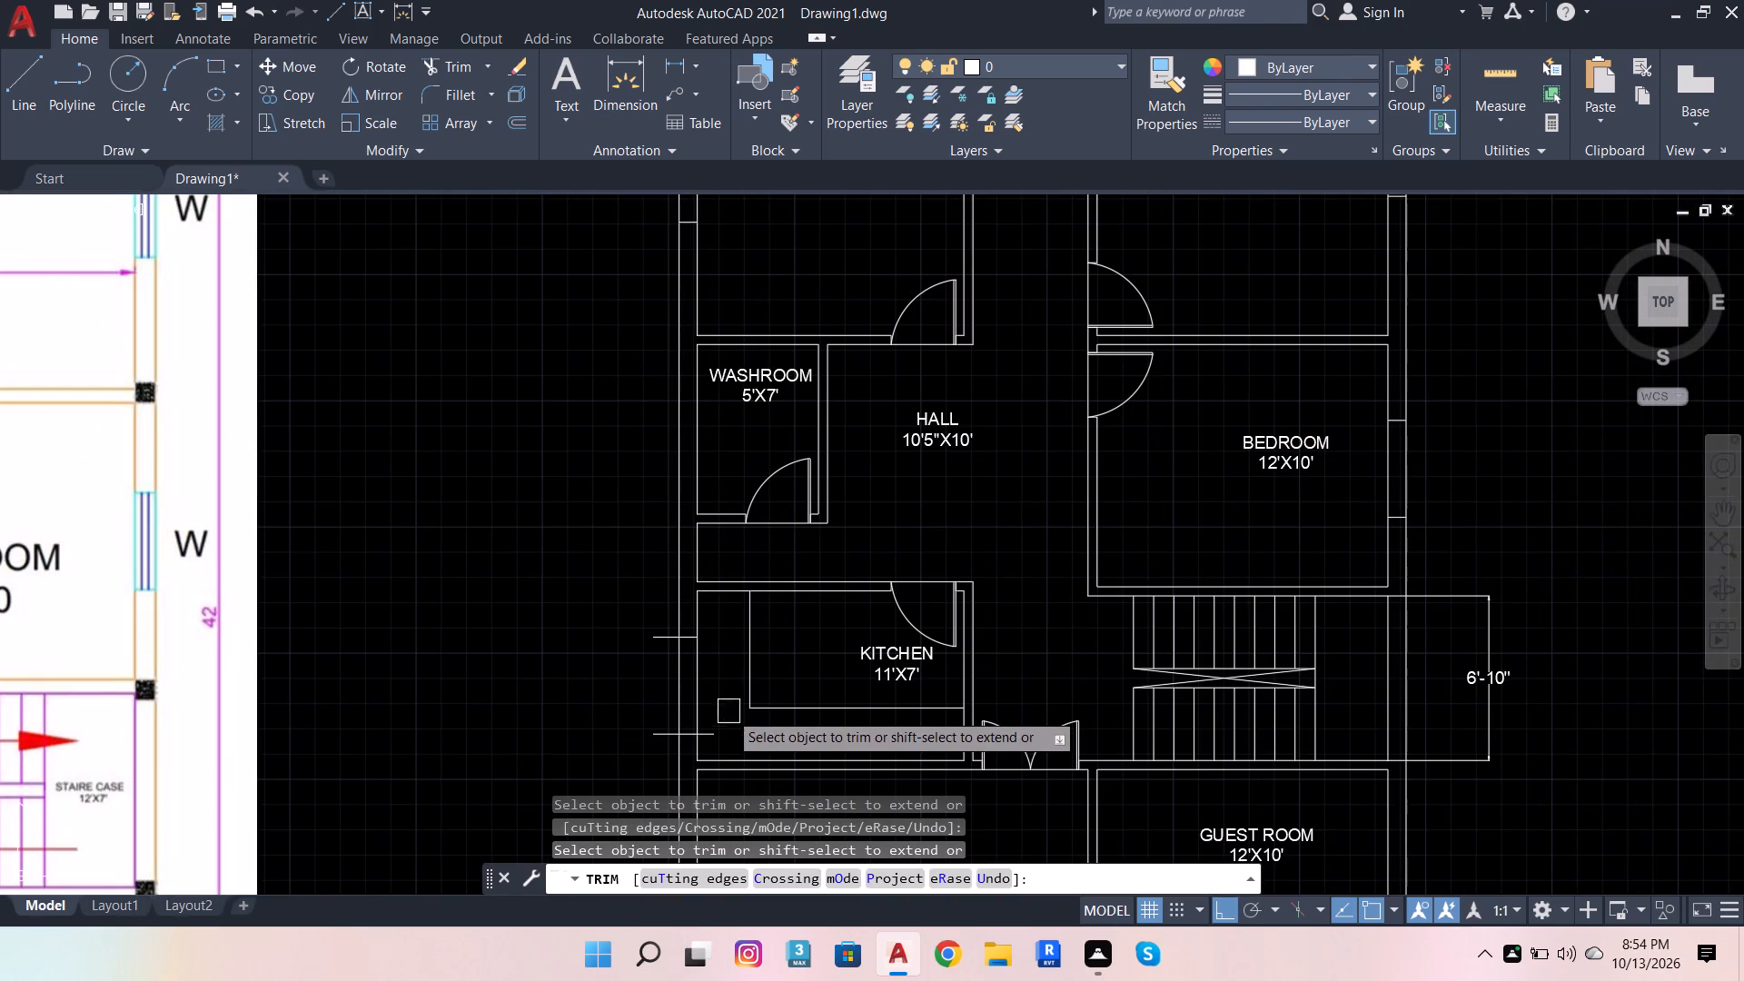
click(723, 728)
click(648, 637)
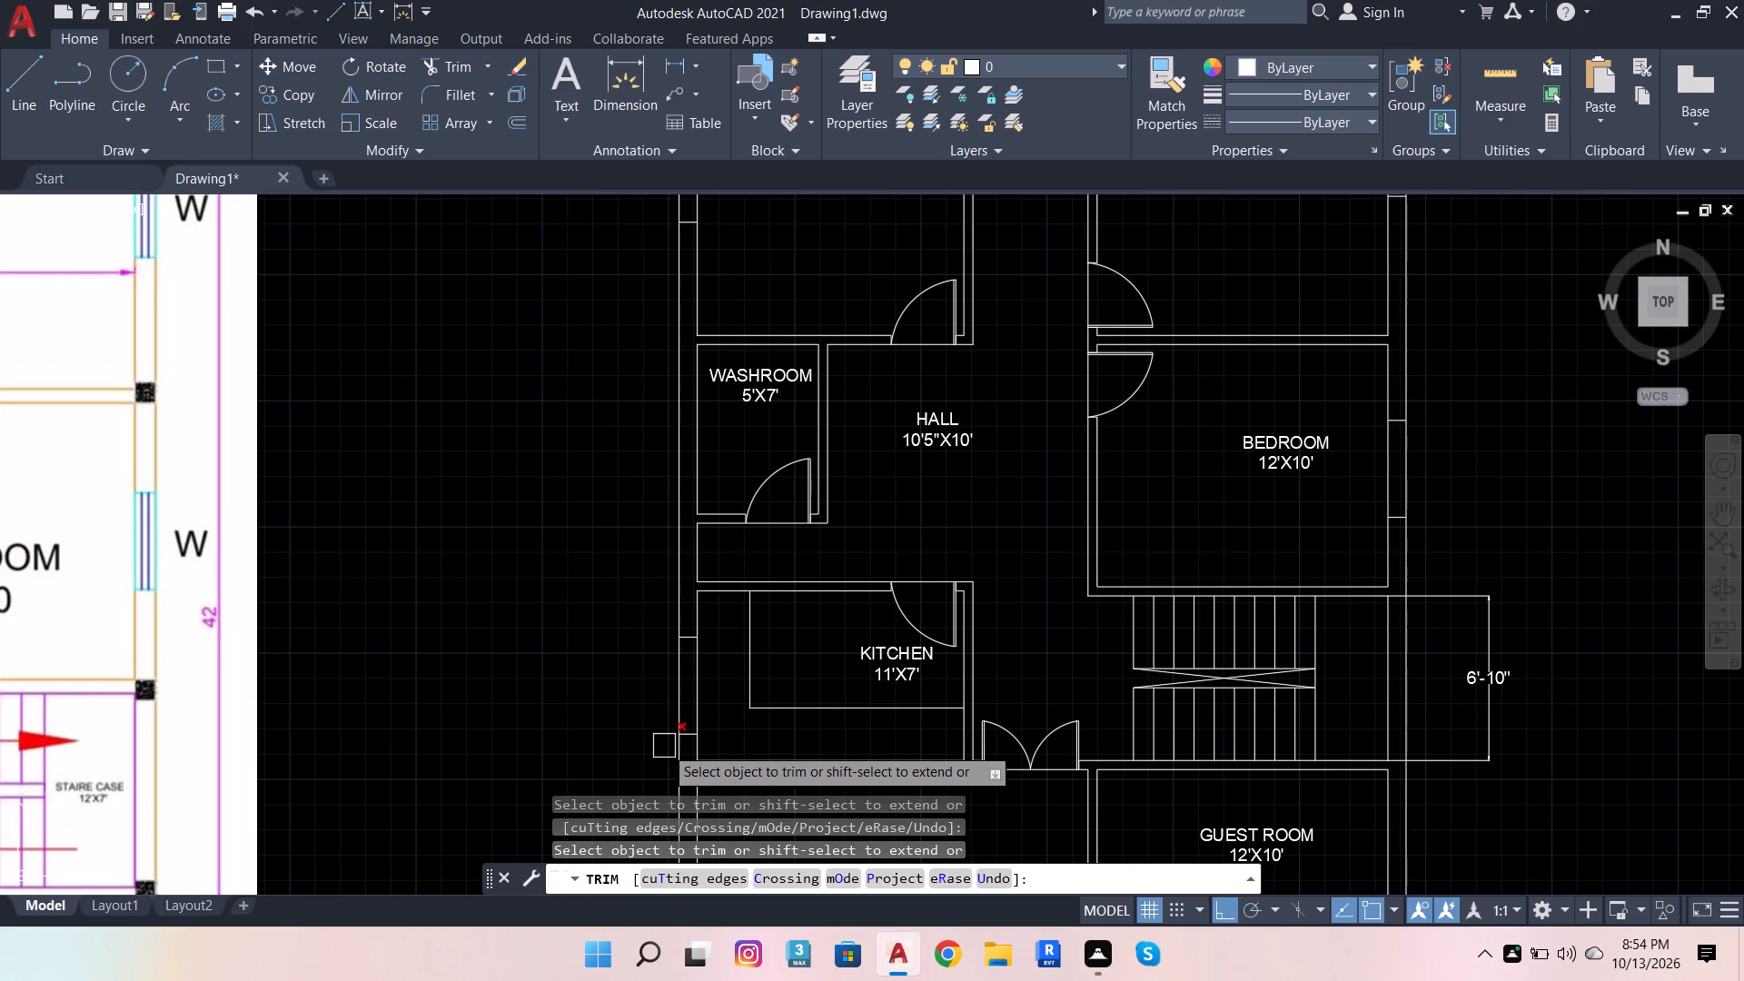
click(664, 746)
scroll(960, 476, down, 1)
scroll(1062, 407, down, 1)
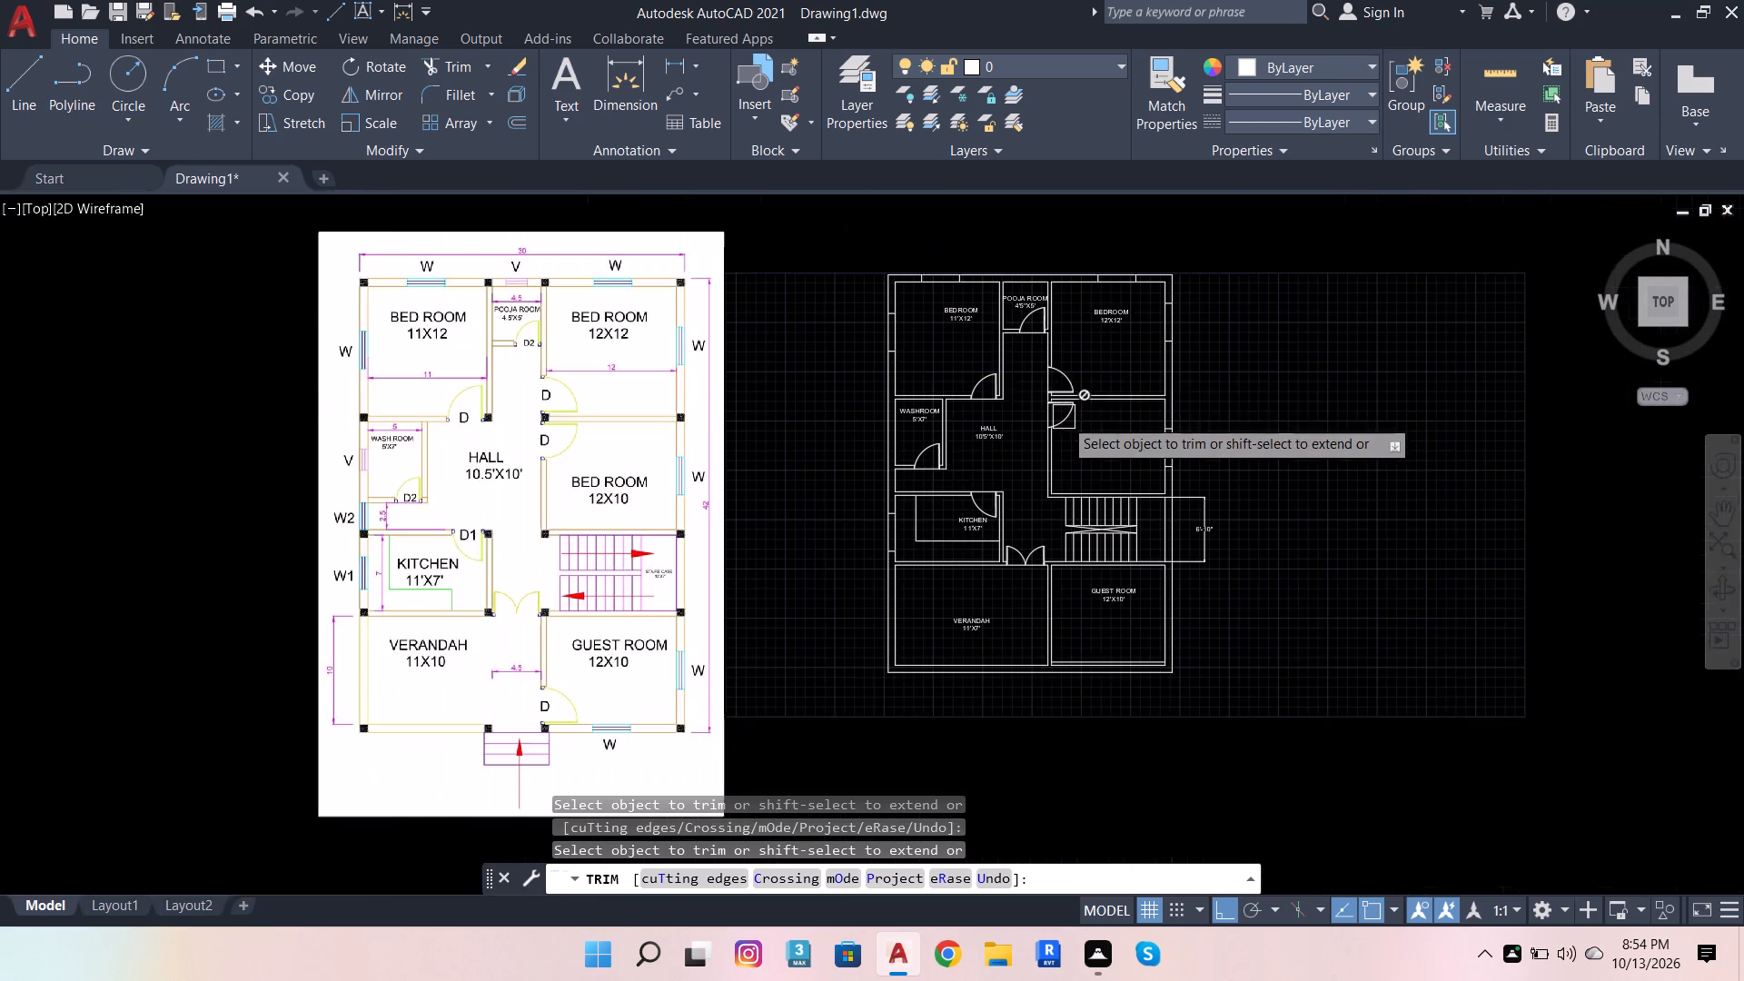
key(Escape)
Draw a horizontal line inside the north wall from the midpoint of the 11'x12' bedroom window's west edge to just past the 12'x12' bedroom window's east edge.
scroll(952, 291, up, 3)
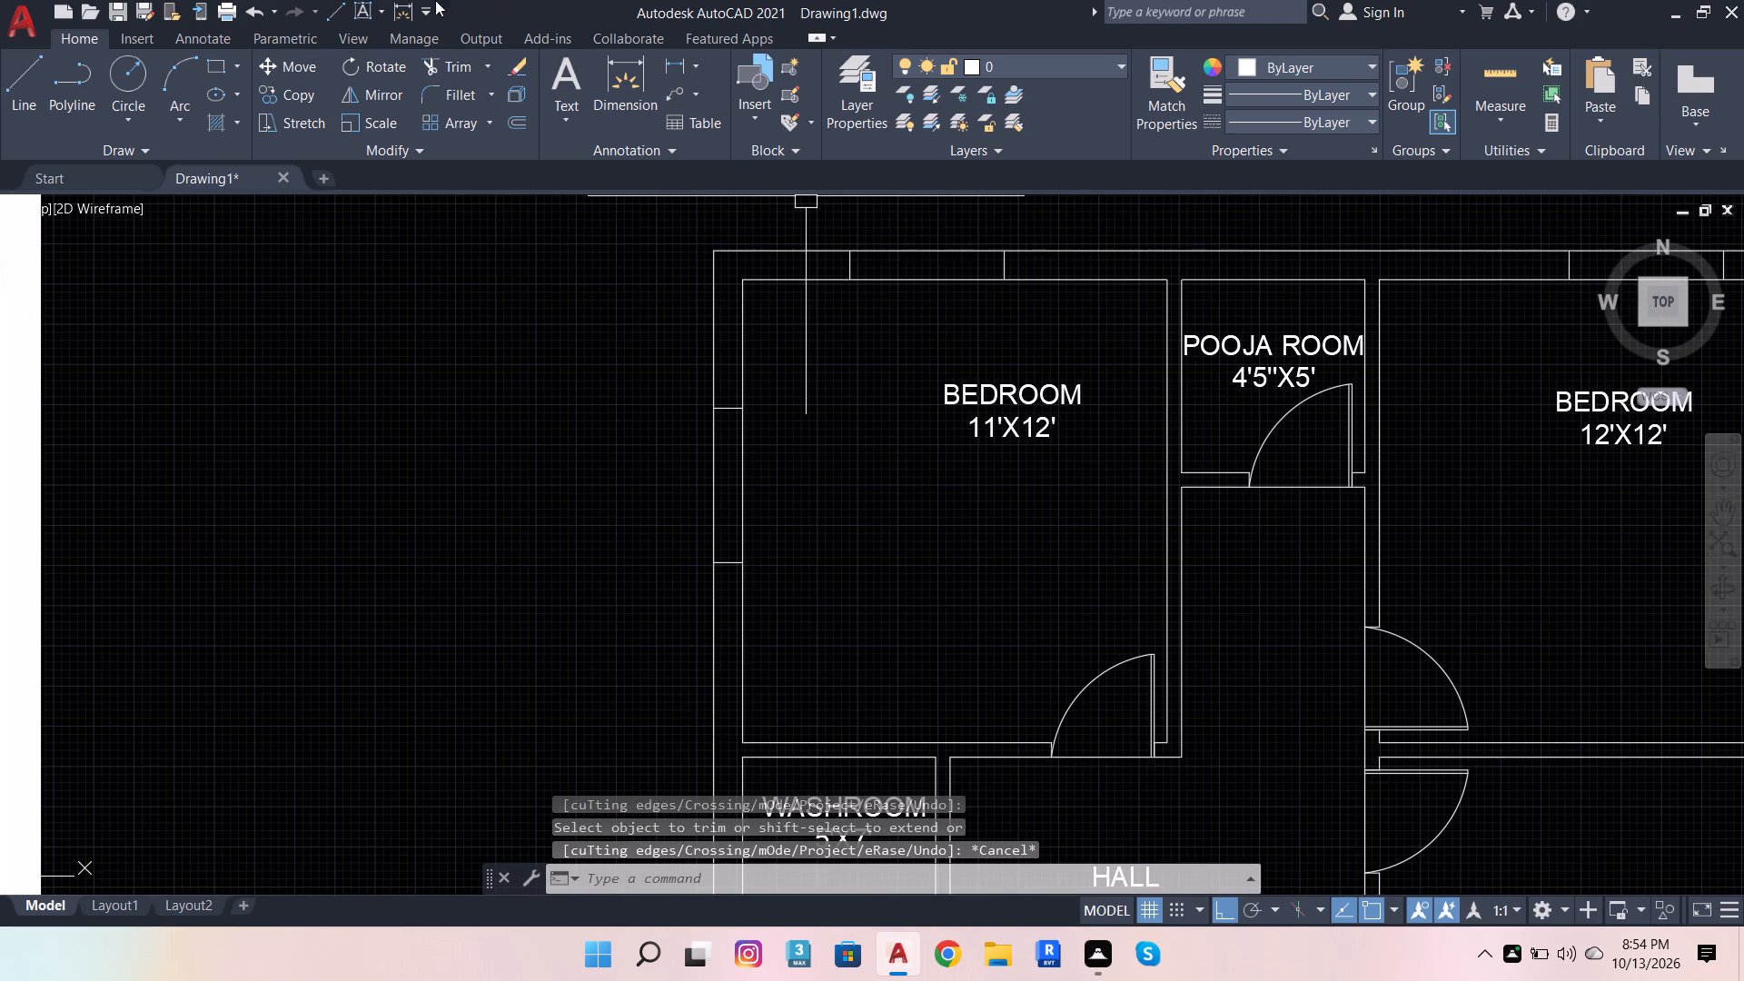
click(35, 74)
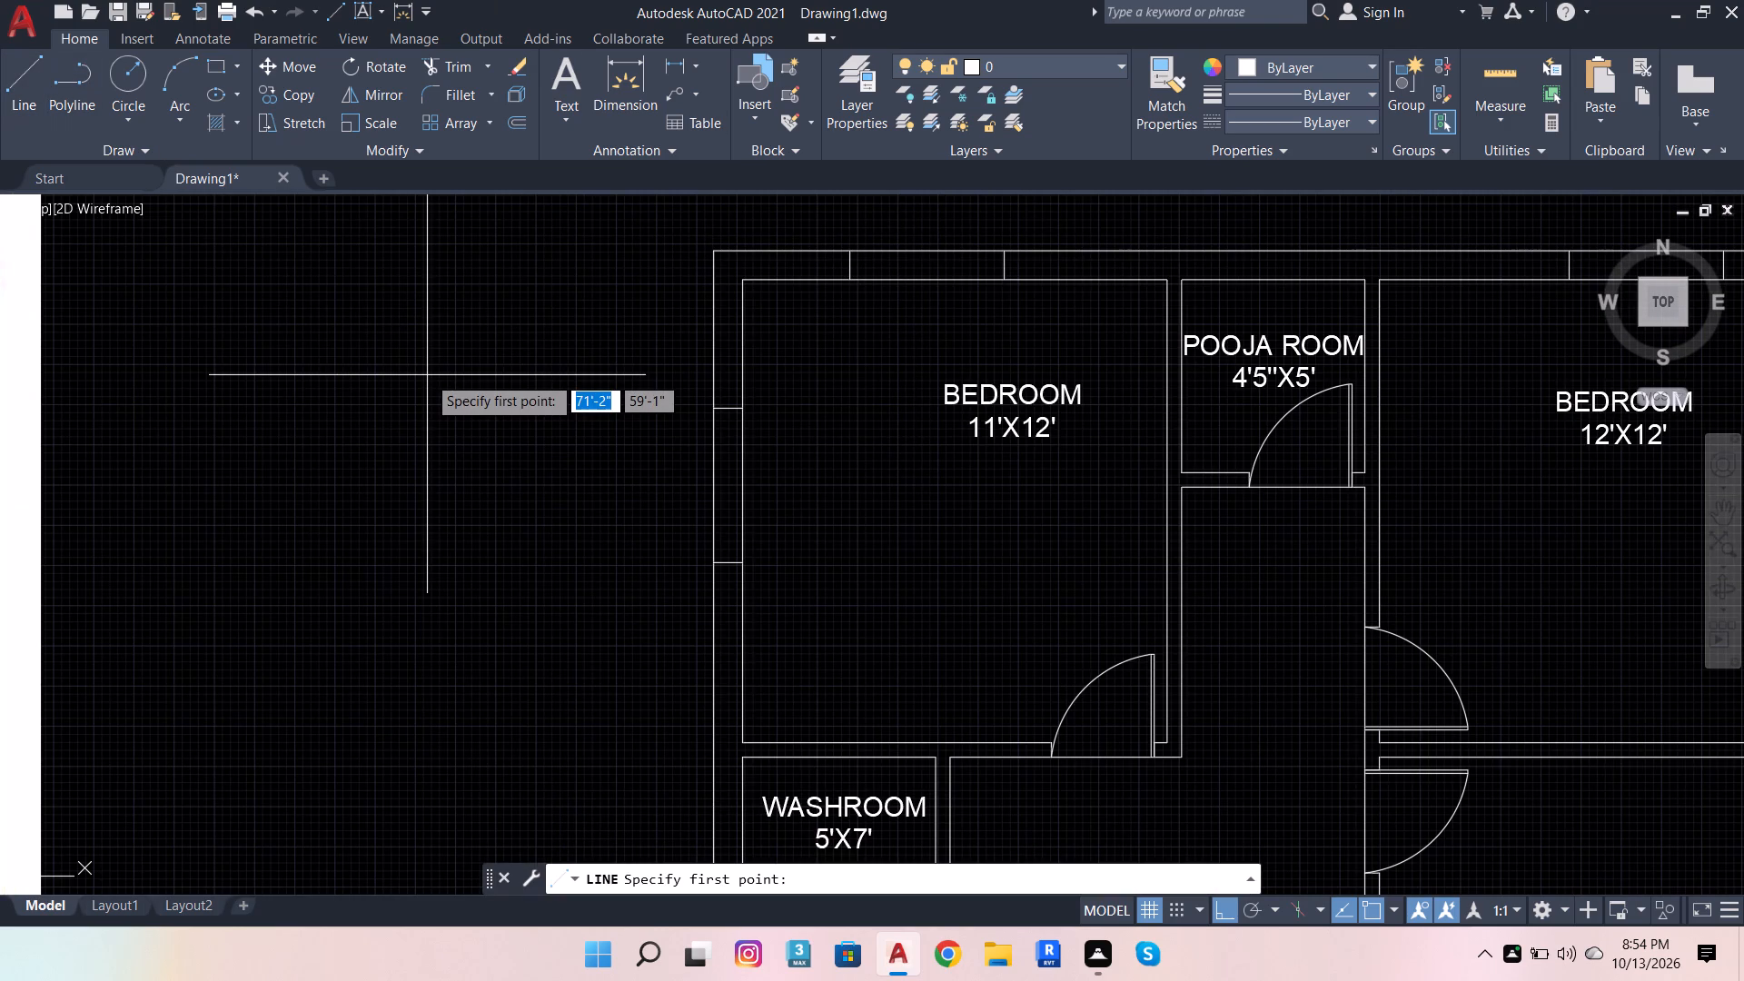
shift+right_click(427, 375)
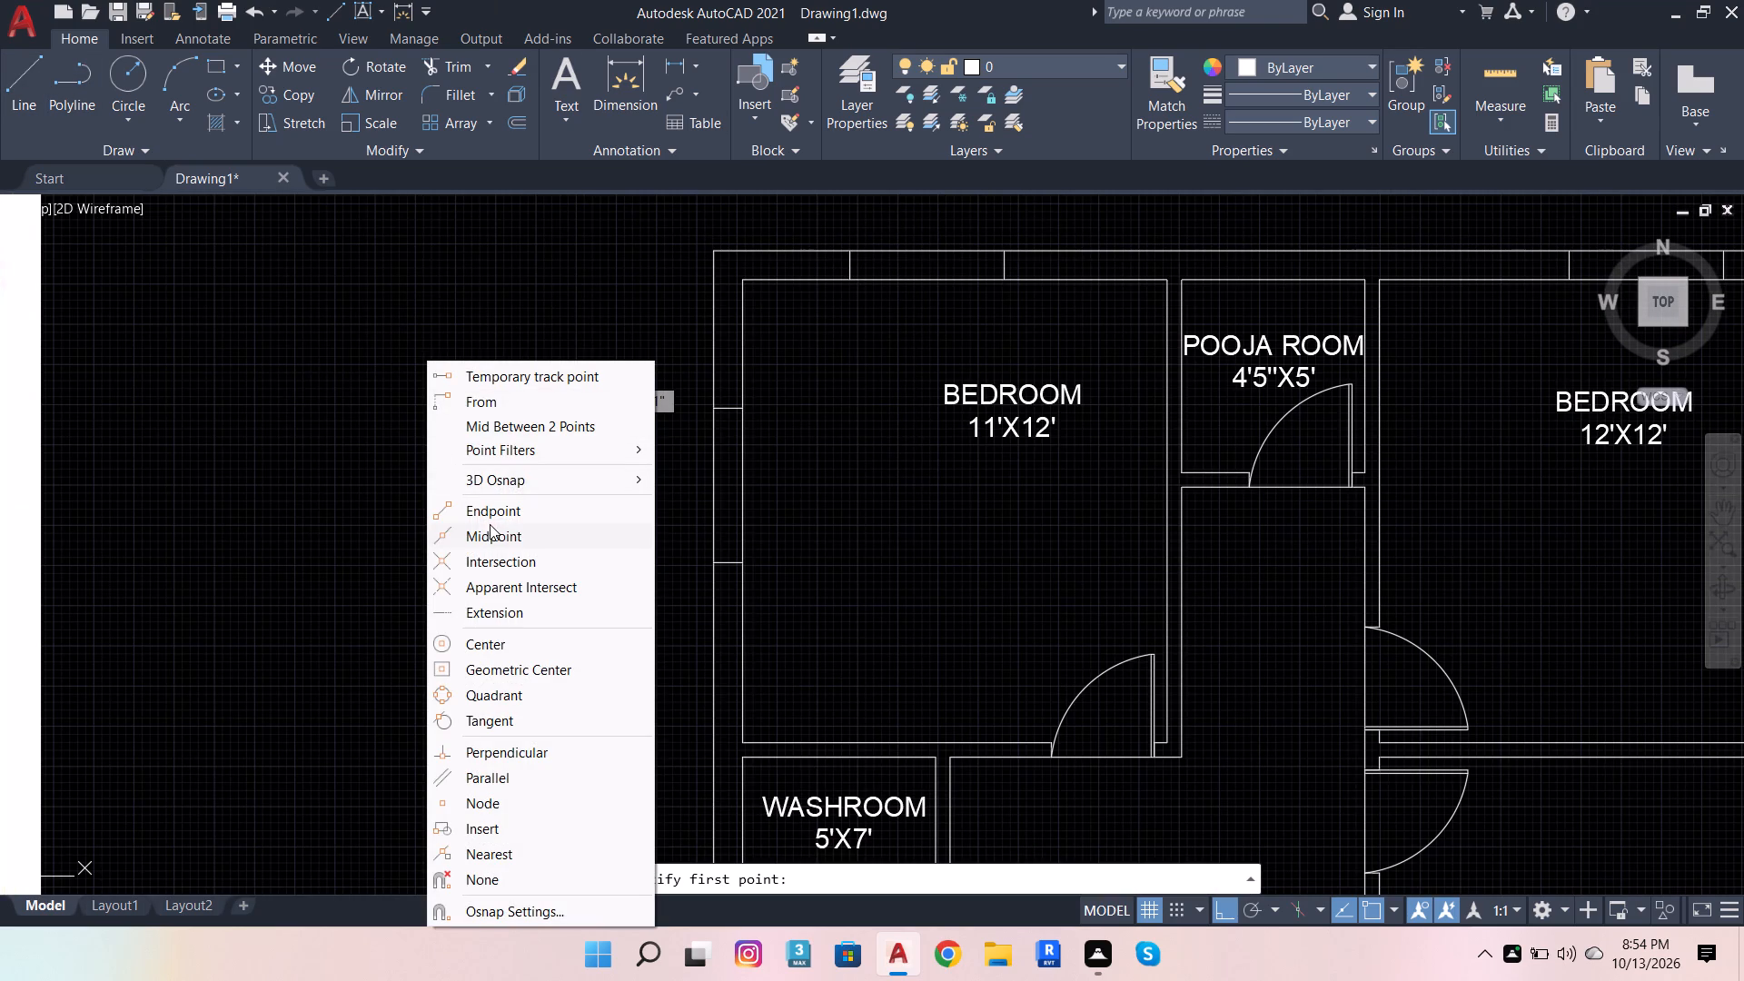
click(495, 538)
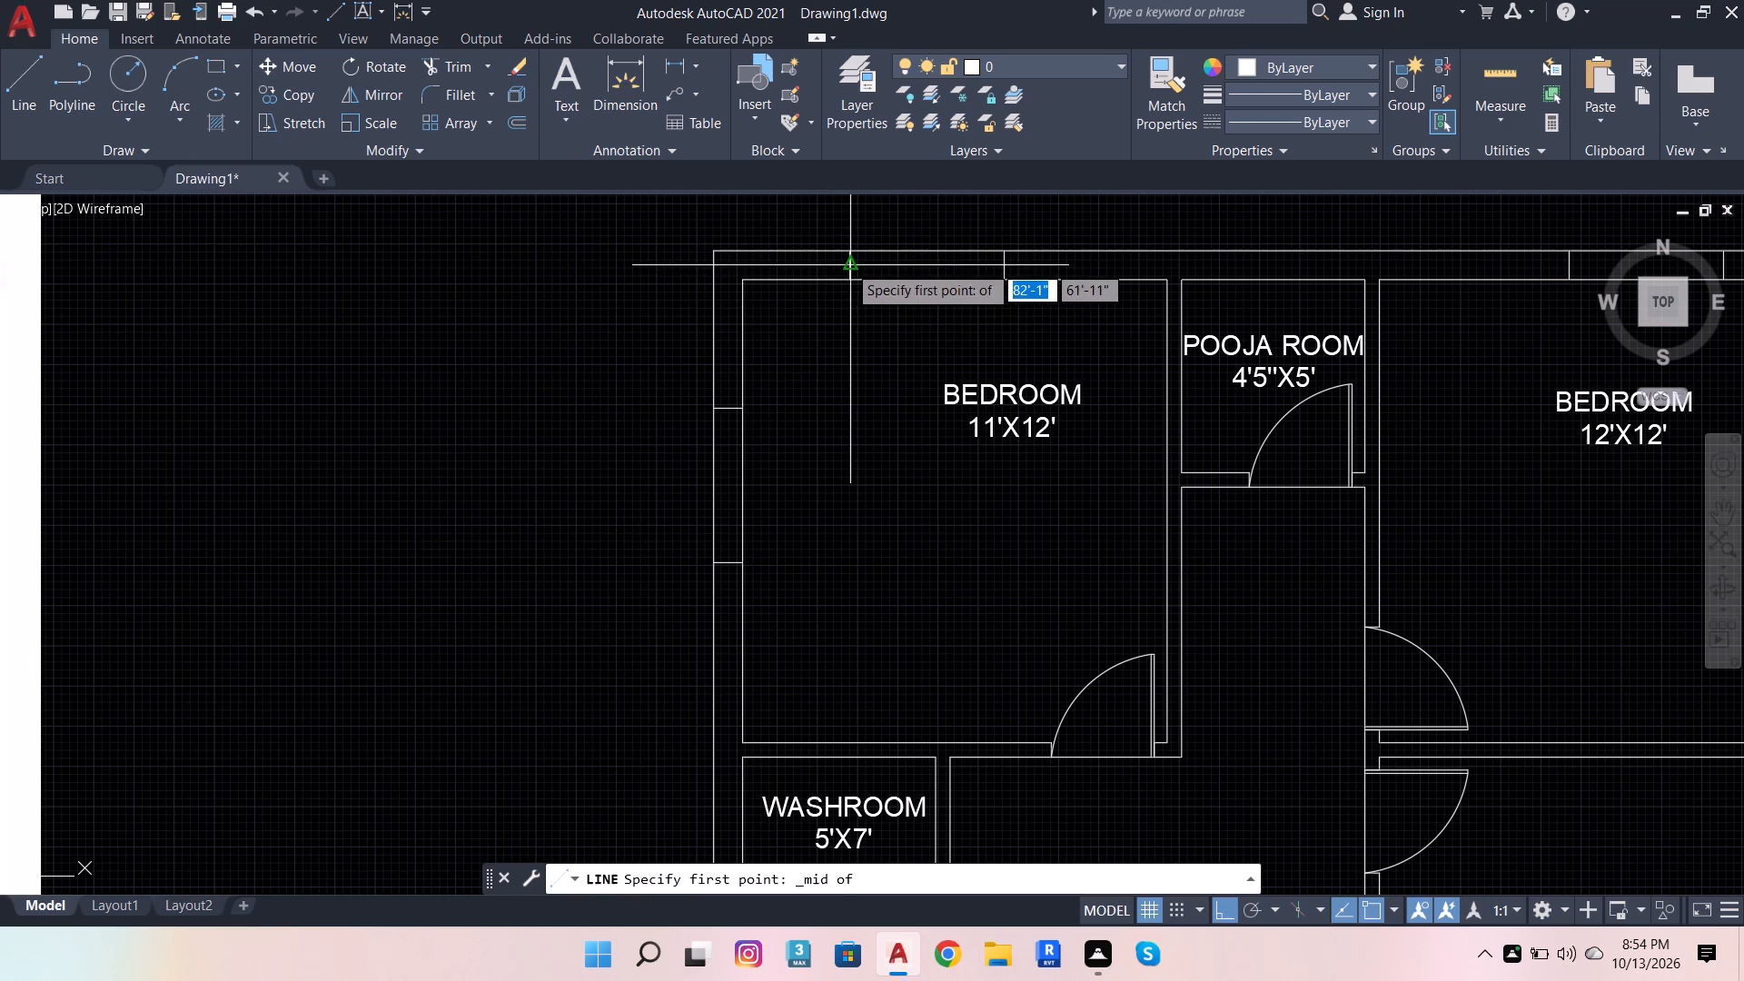
click(847, 264)
scroll(758, 342, down, 3)
scroll(963, 298, up, 3)
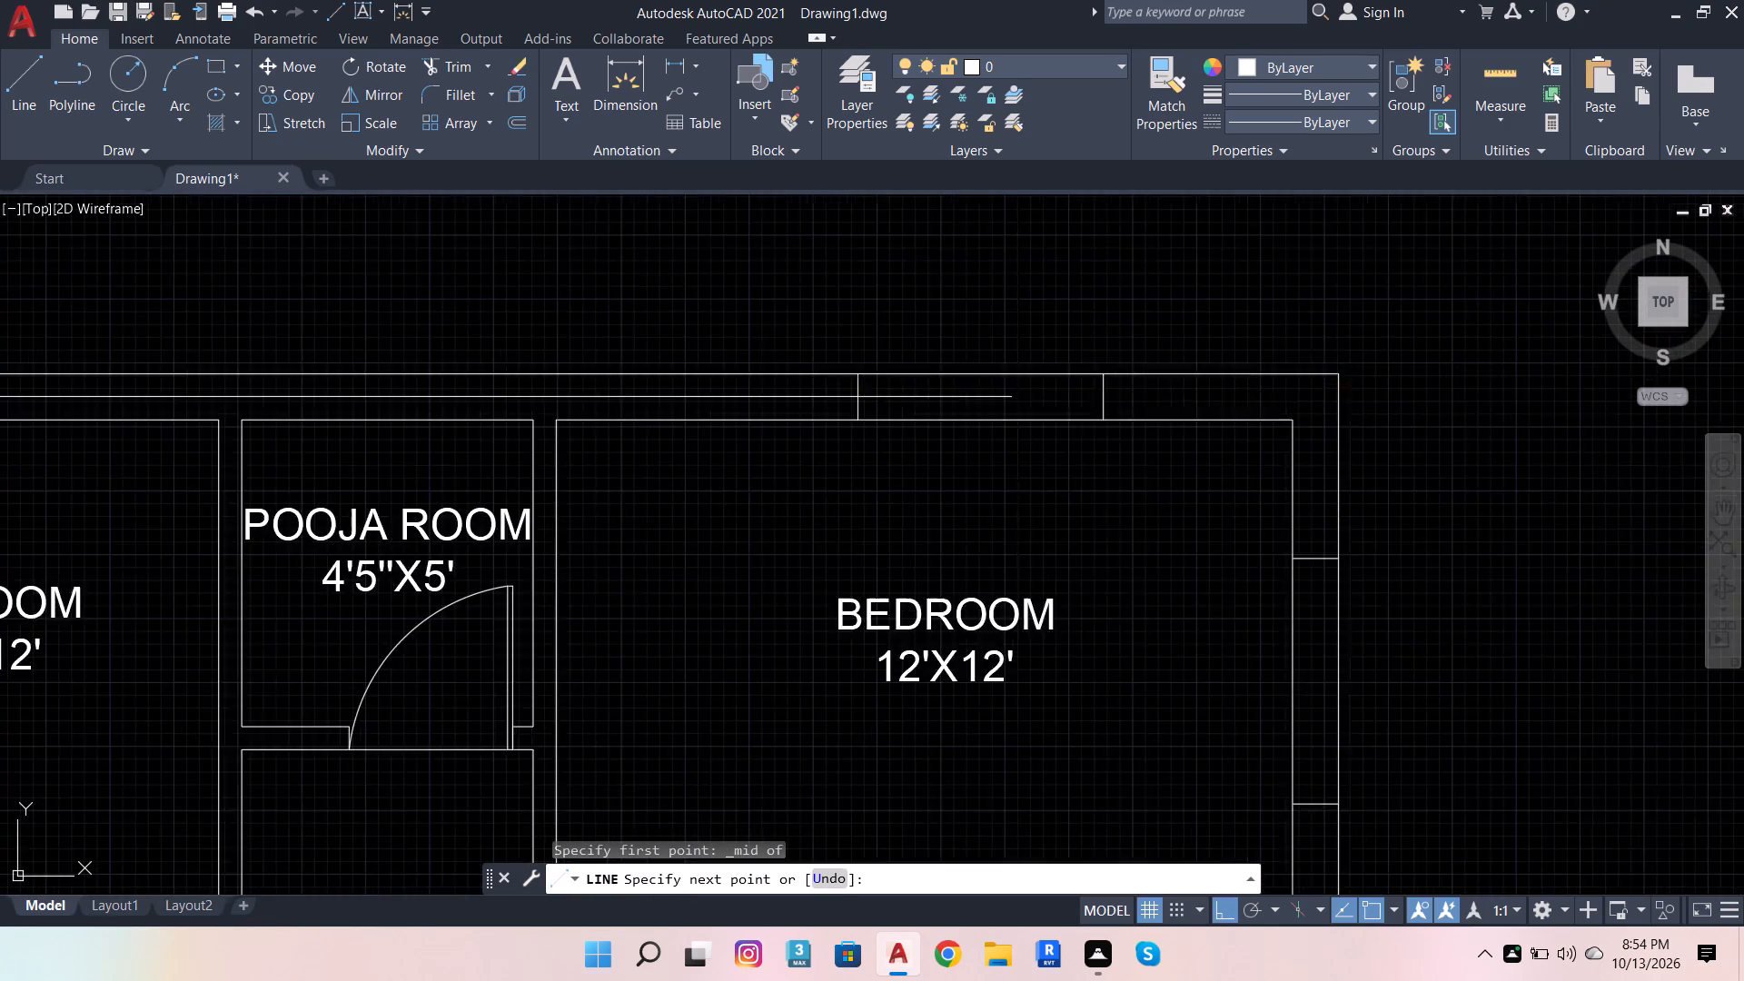
scroll(1016, 372, up, 2)
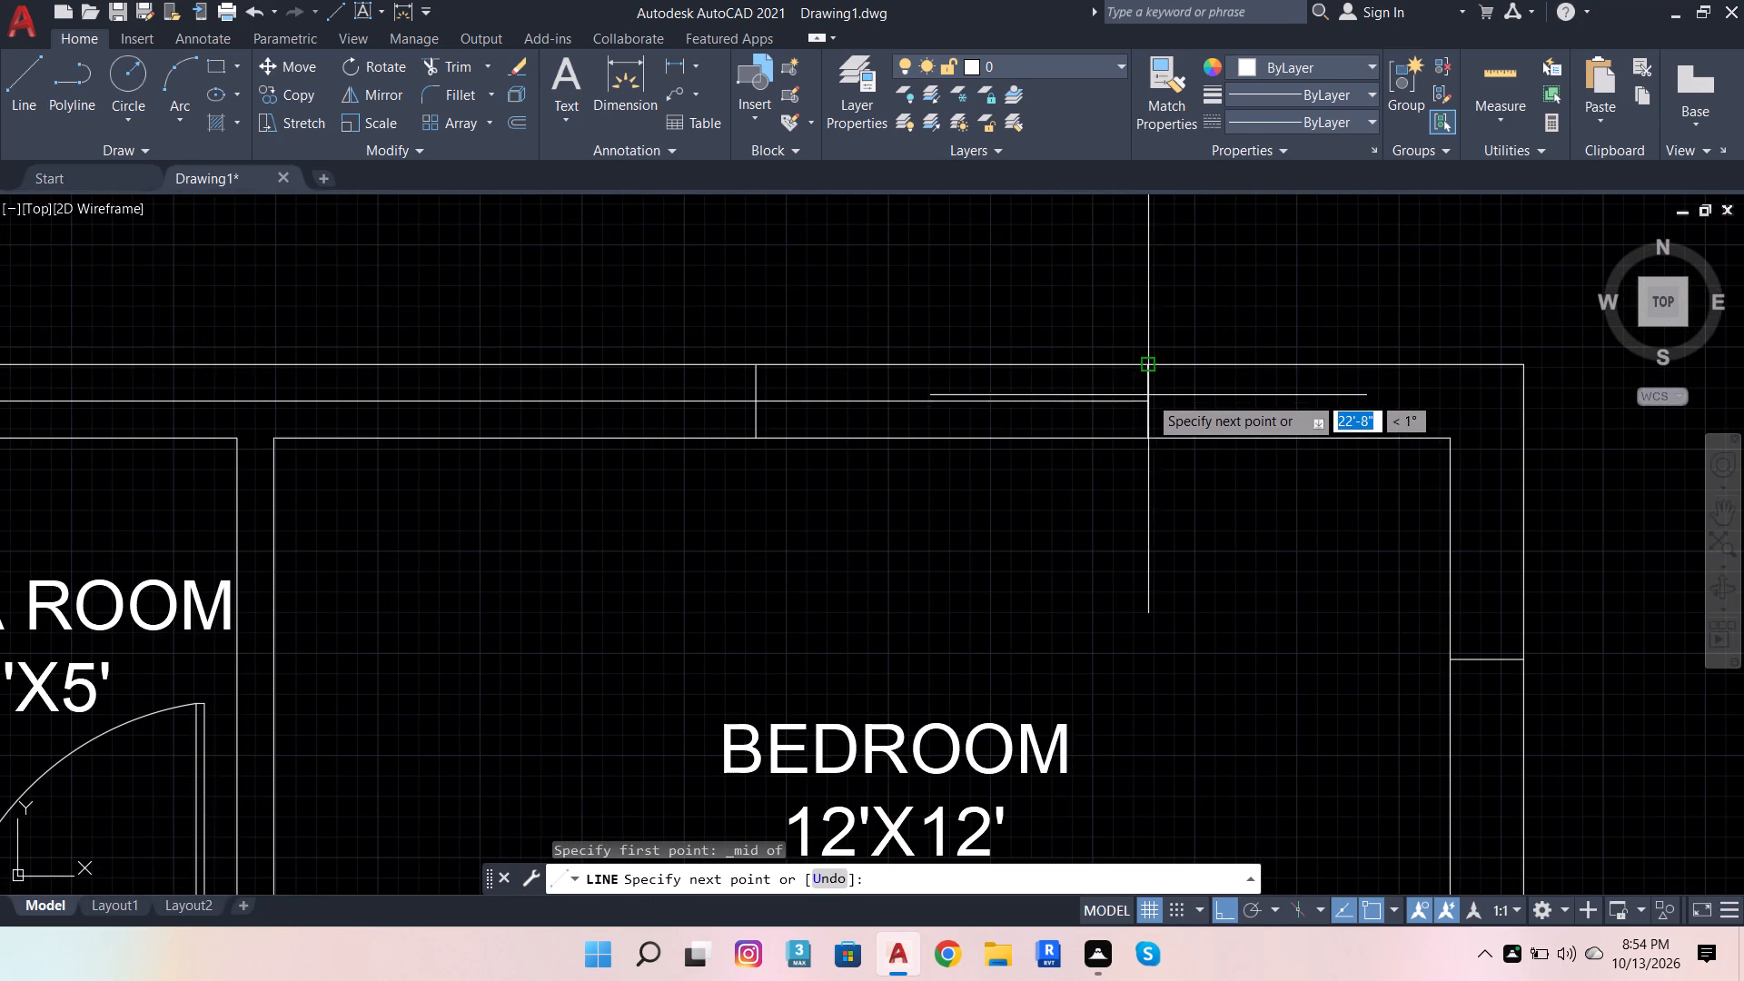
scroll(1162, 394, up, 2)
click(1163, 394)
scroll(1163, 394, down, 3)
key(Escape)
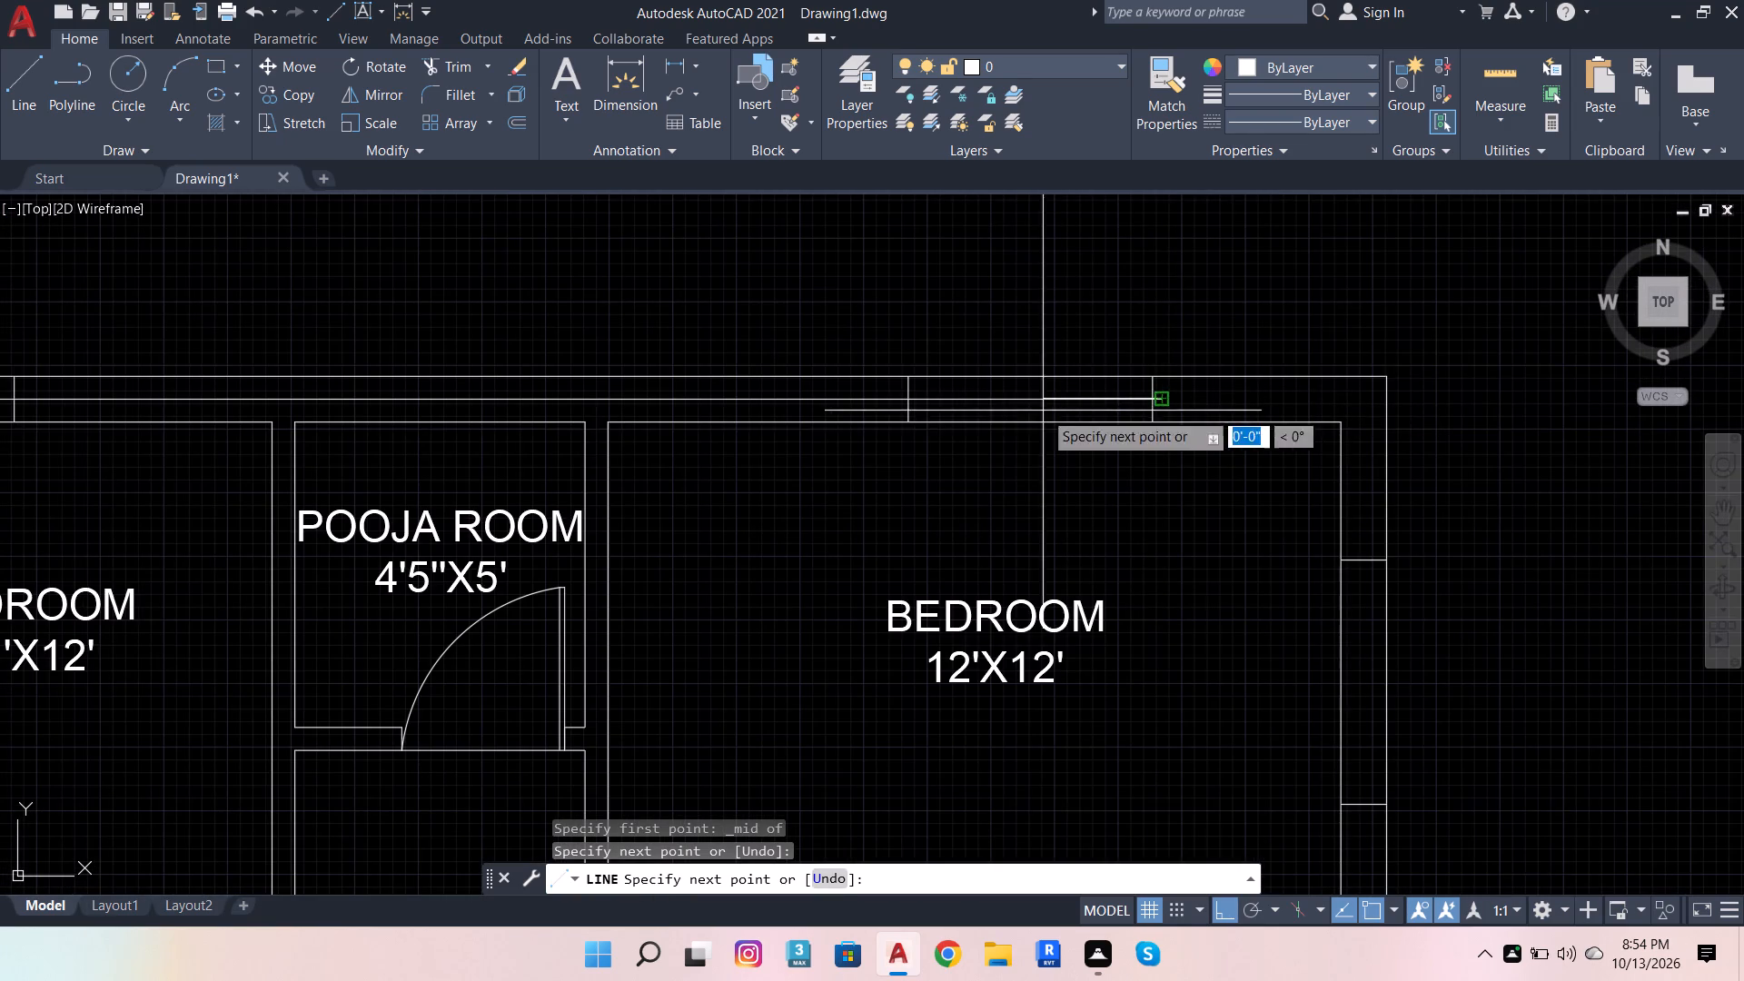
Draw a vertical line inside the west wall from the midpoint of the 11'x12' bedroom window's north edge to just past the kitchen window's south edge.
key(space)
scroll(1200, 317, down, 2)
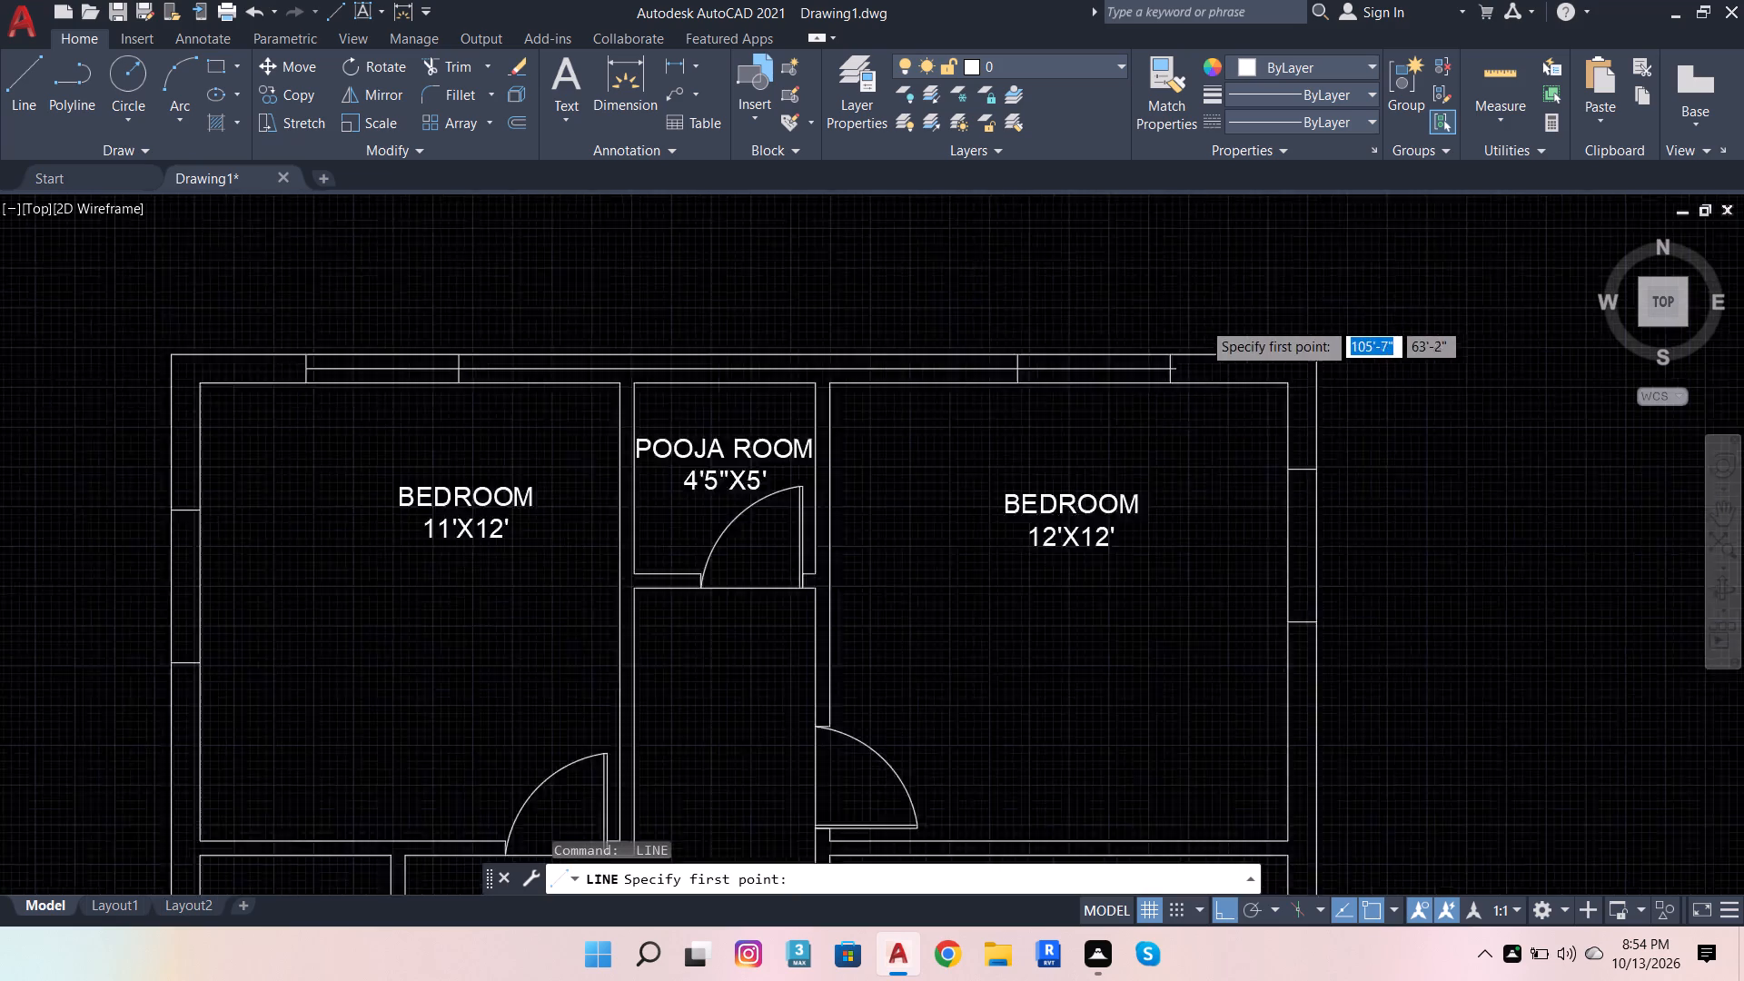
scroll(1202, 326, down, 1)
scroll(819, 400, up, 2)
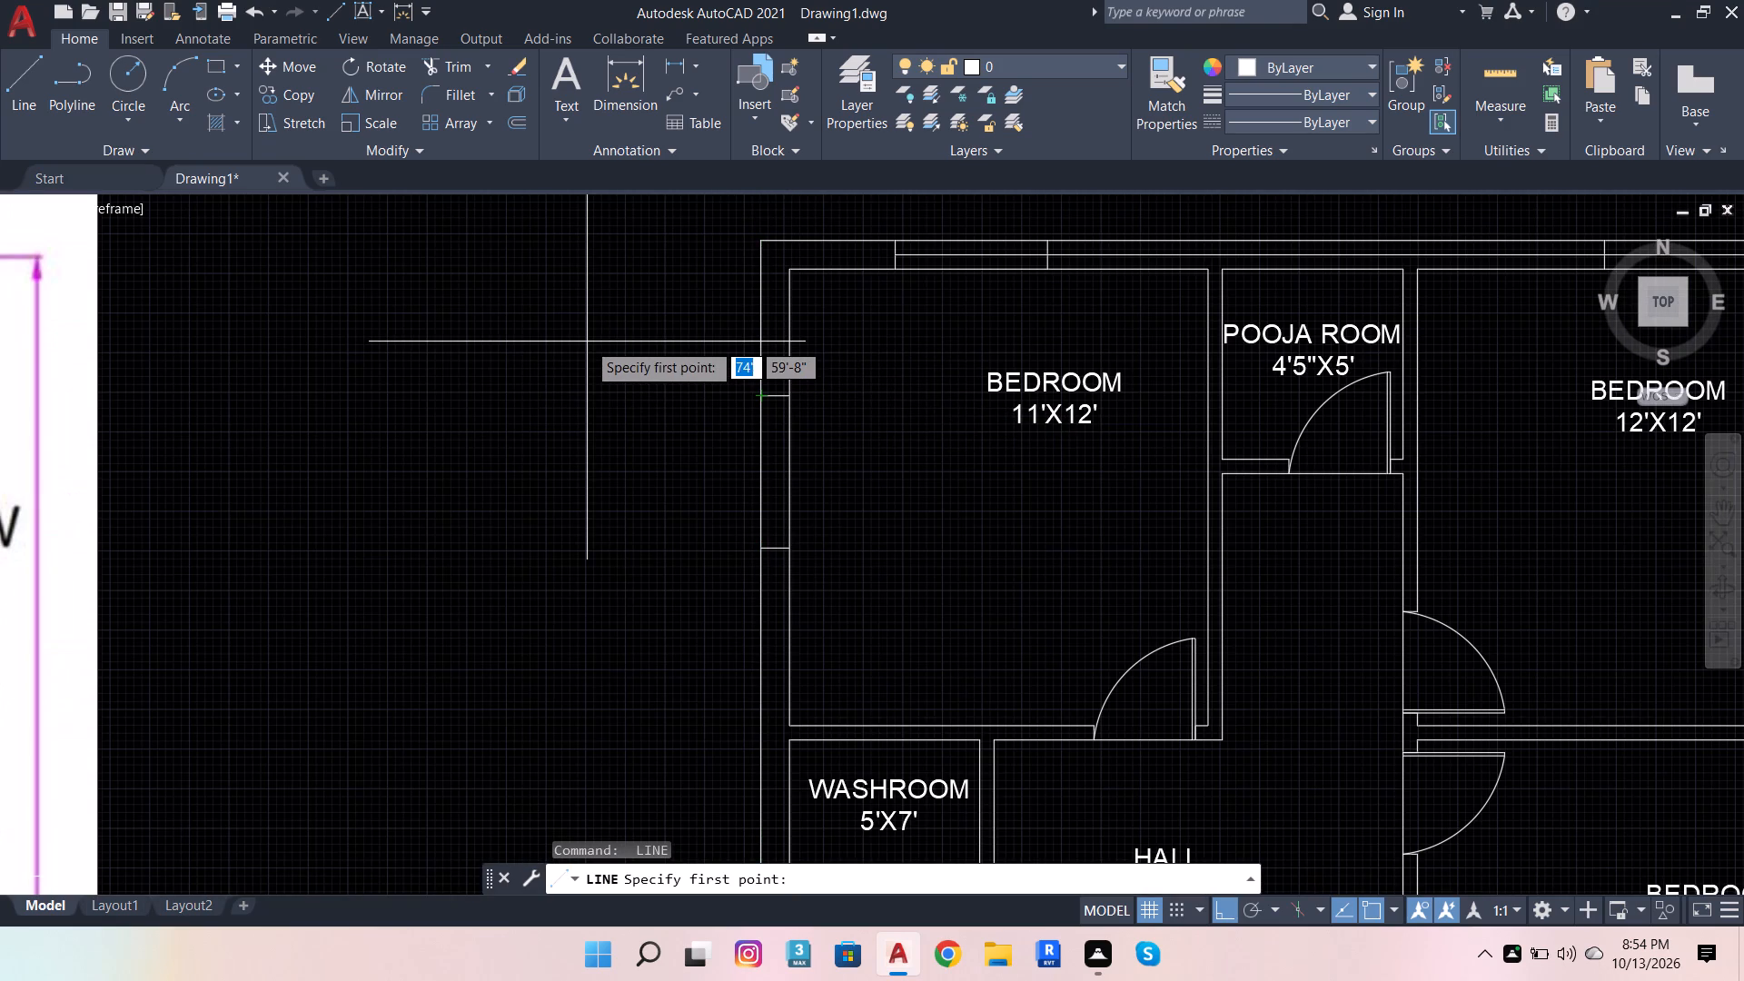
shift+right_click(587, 342)
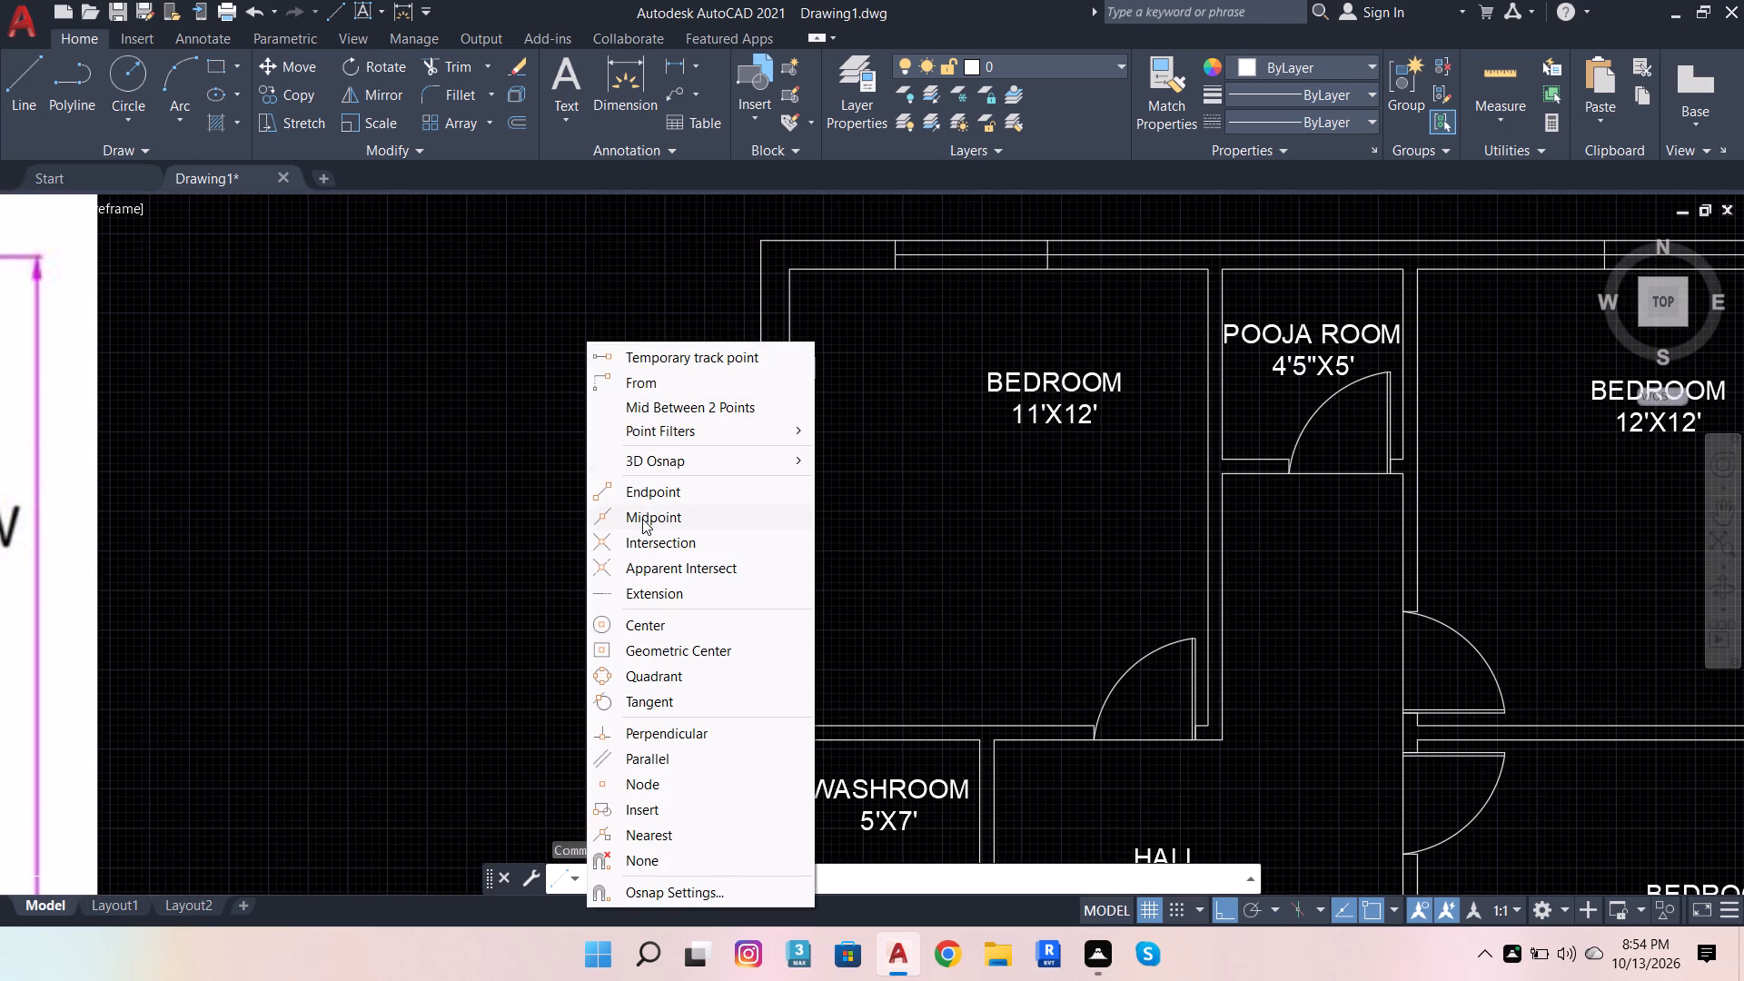
click(642, 519)
scroll(797, 399, up, 3)
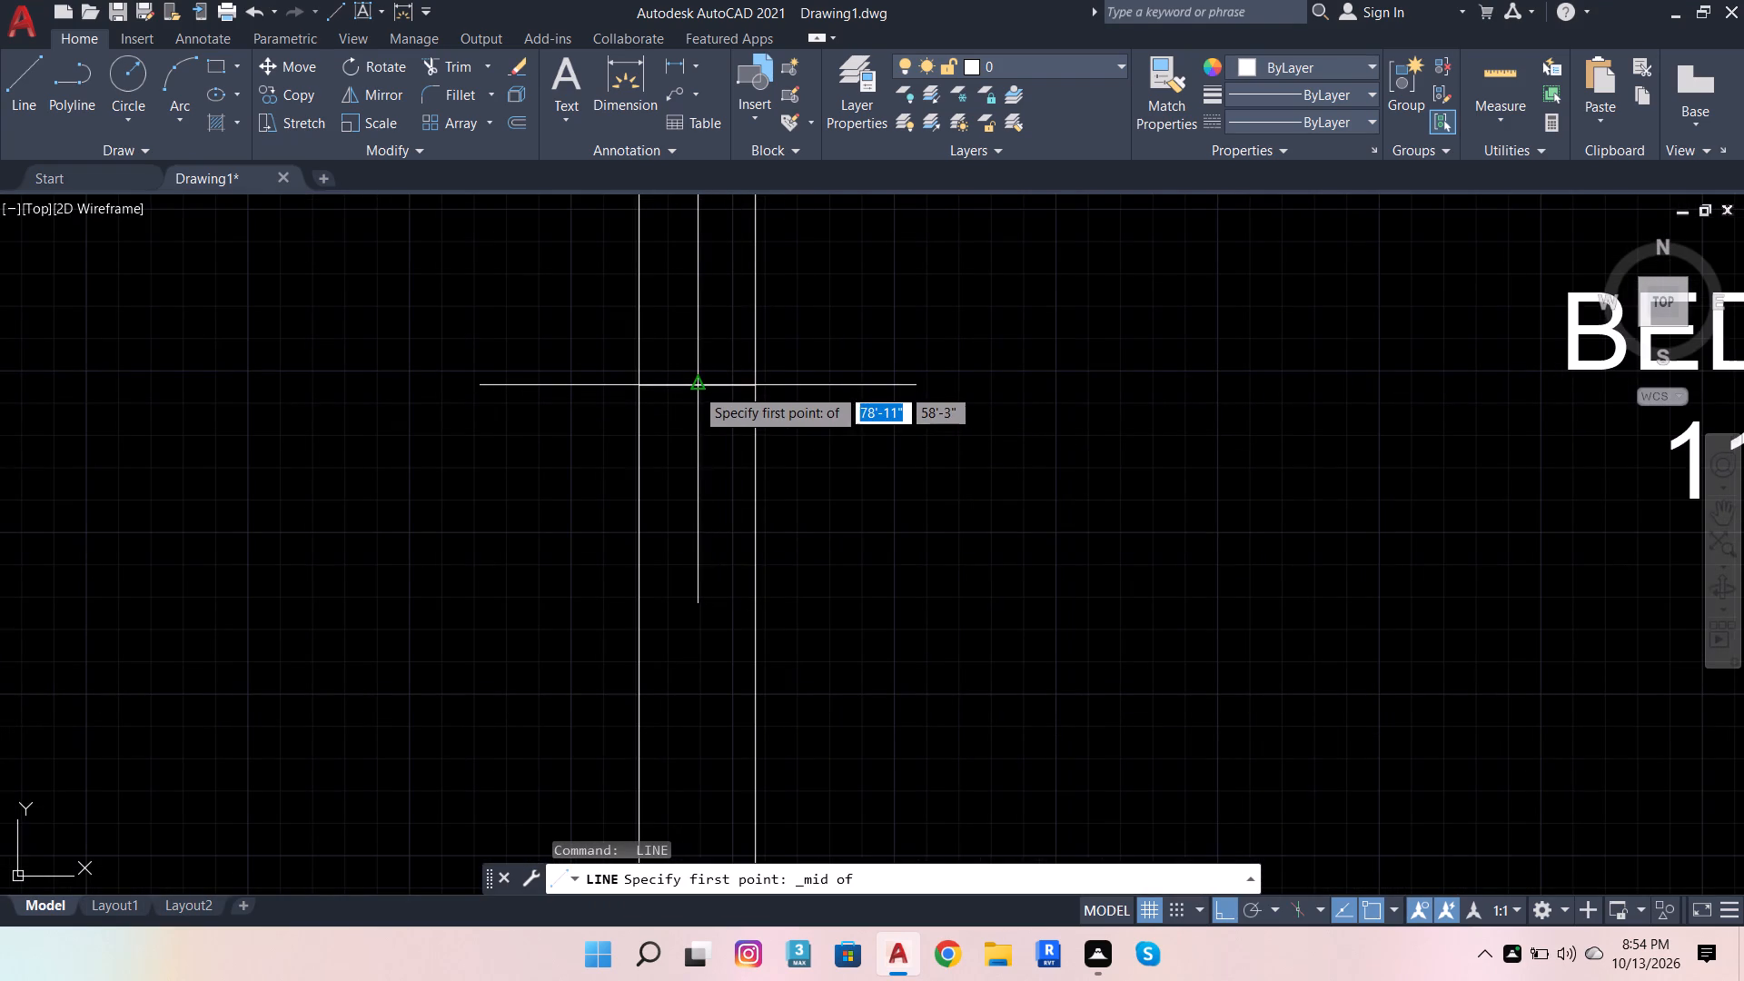
click(695, 387)
scroll(707, 419, down, 5)
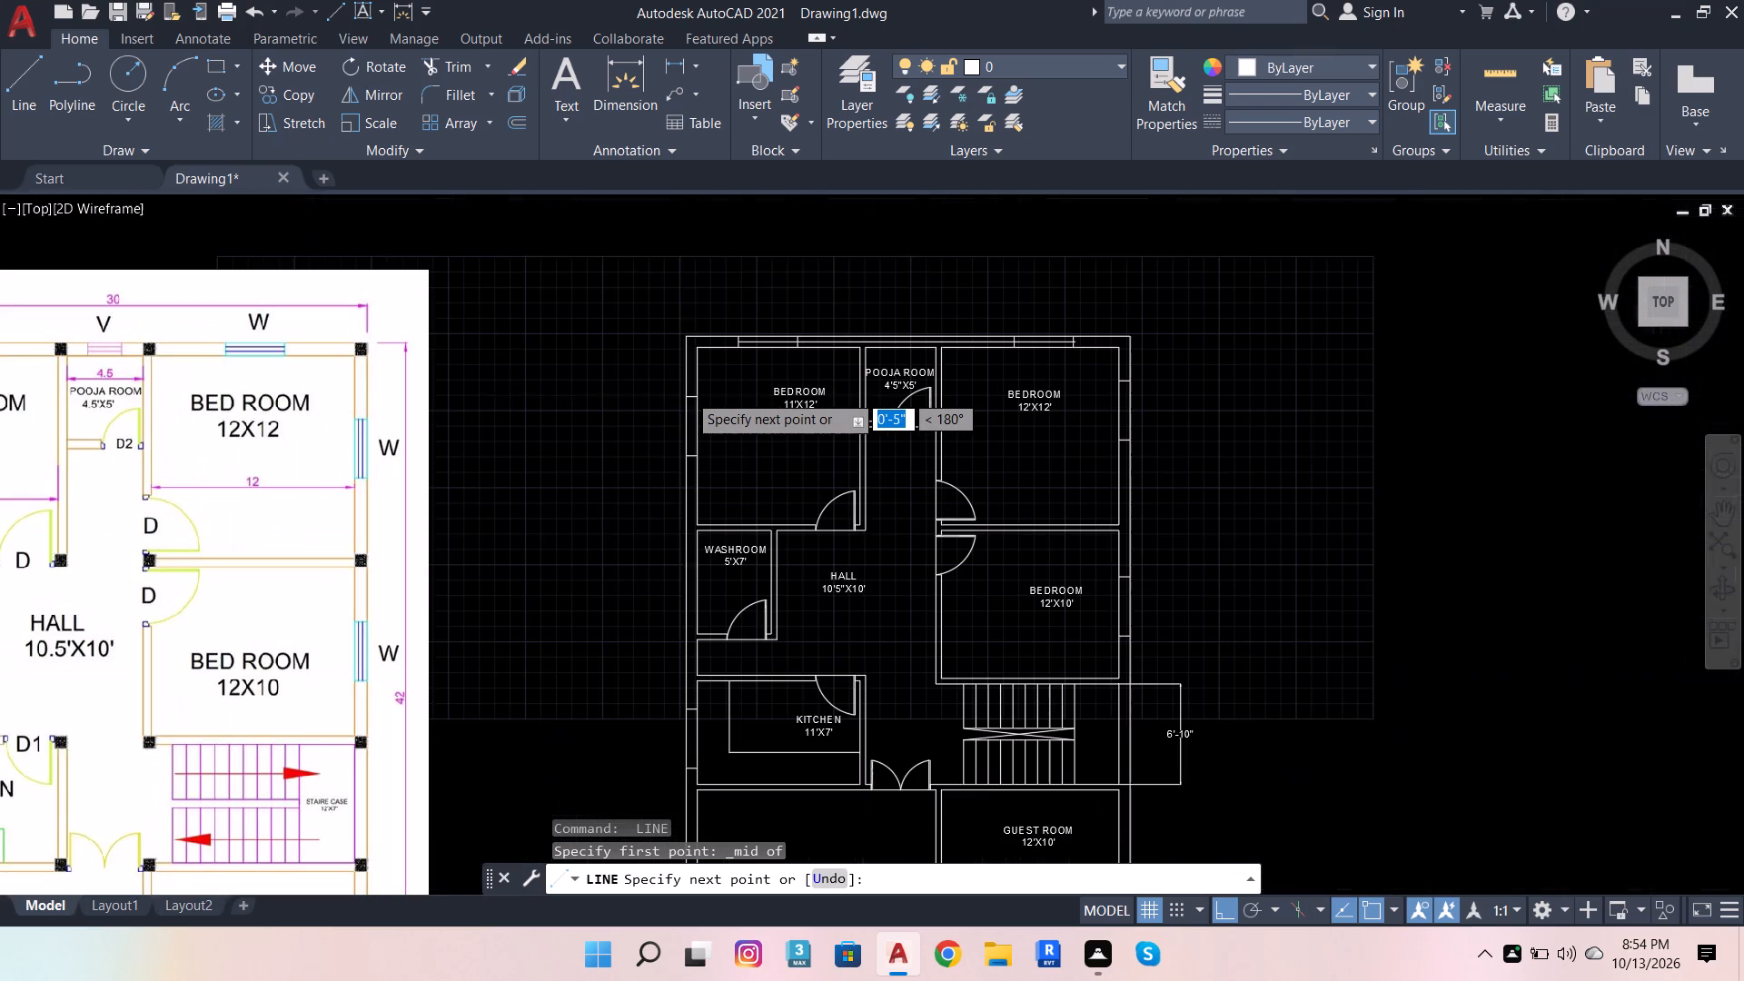
scroll(696, 784, up, 1)
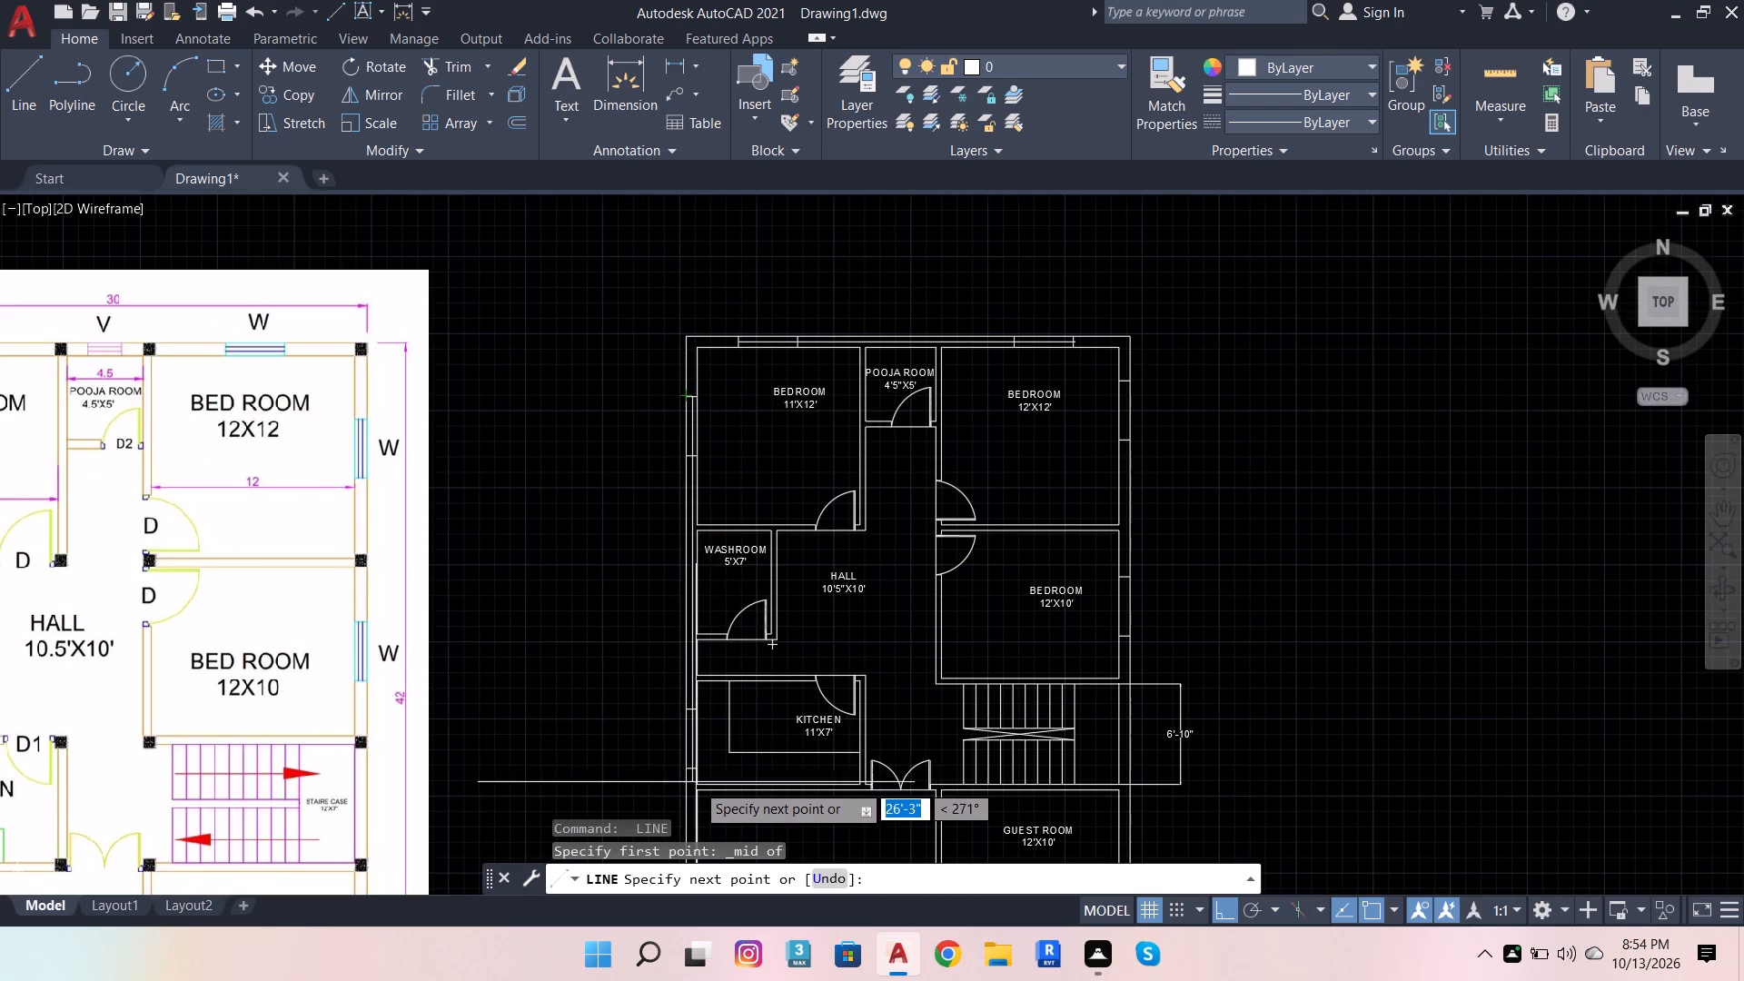
scroll(696, 787, up, 5)
click(680, 750)
scroll(680, 750, down, 2)
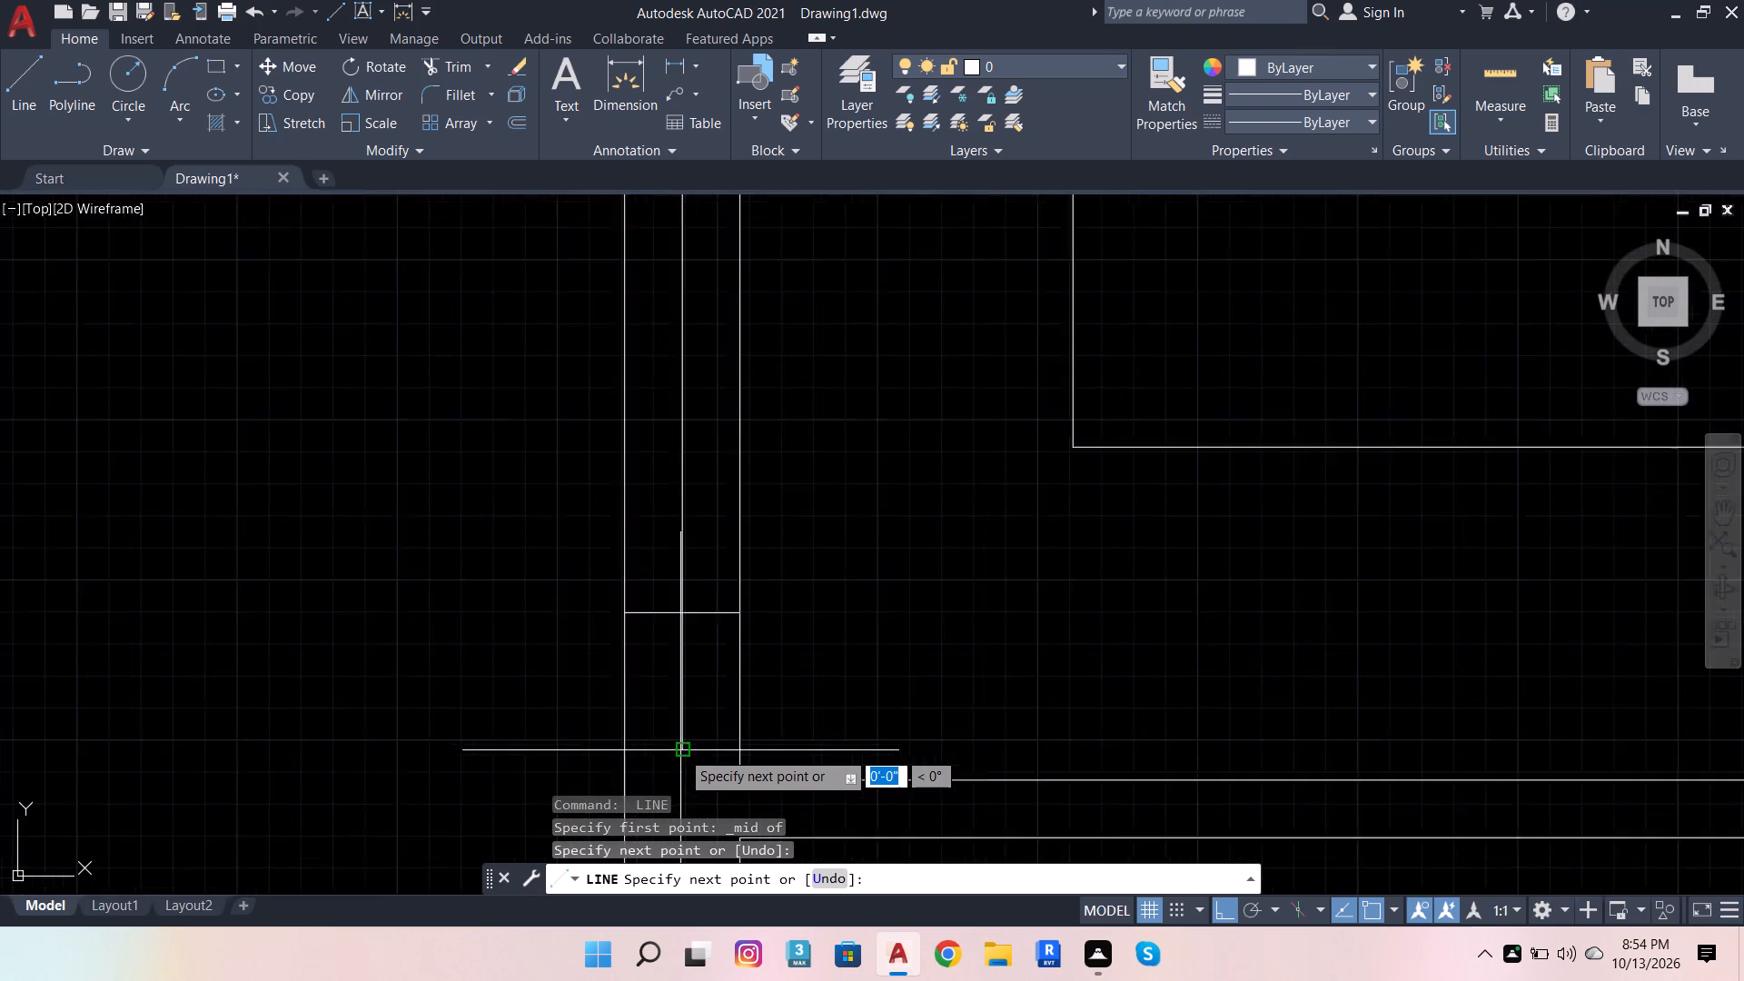
scroll(680, 750, down, 2)
key(space)
Draw a vertical line inside the east wall from the midpoint of the 12'x12' bedroom window's north edge to just past the 12'x10' bedroom window's south edge.
scroll(512, 772, down, 3)
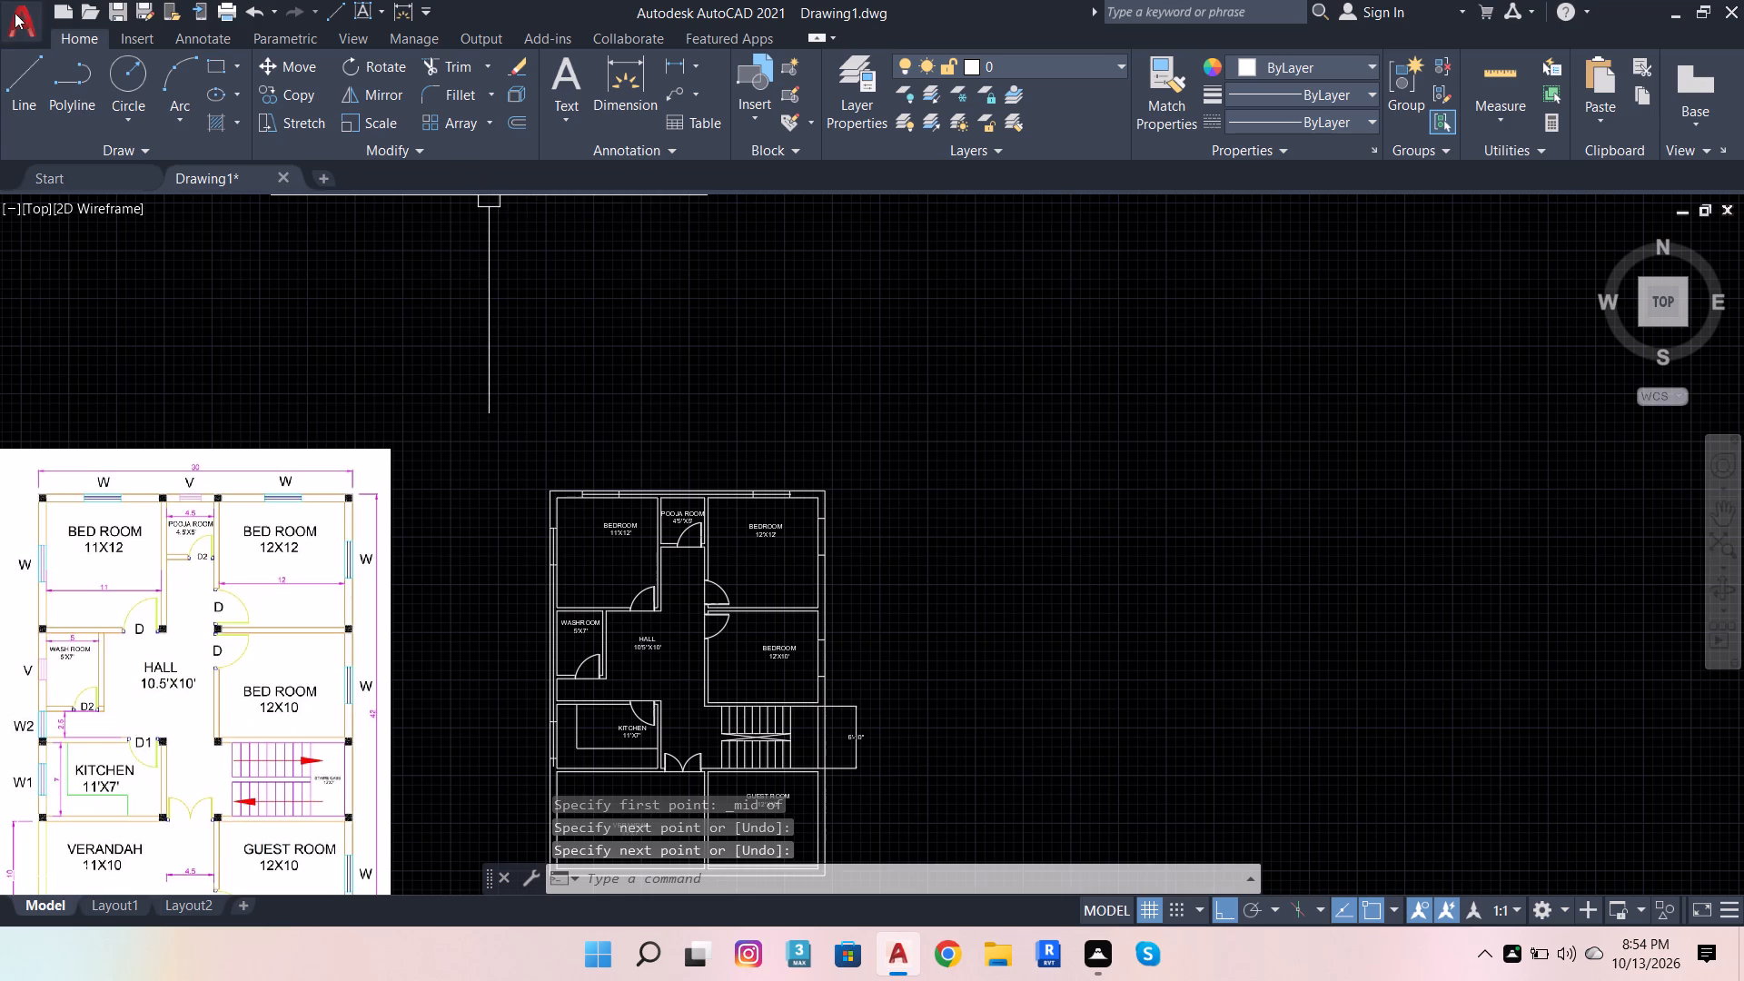
click(8, 73)
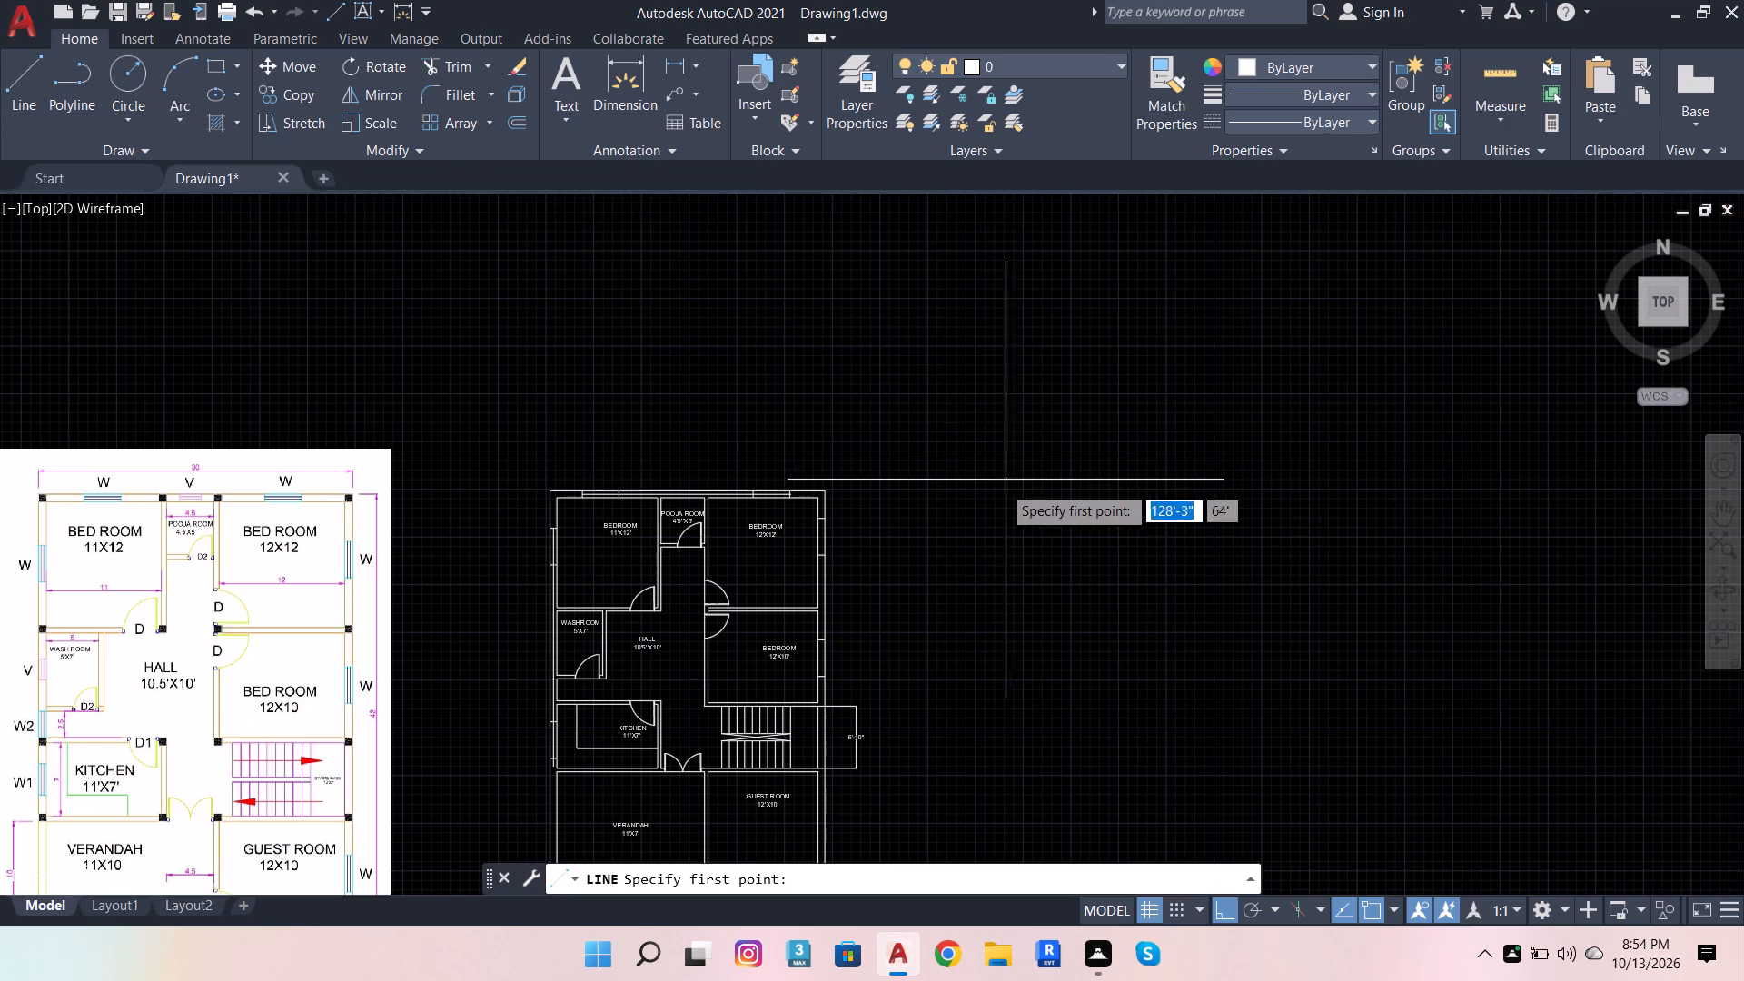
scroll(820, 603, up, 2)
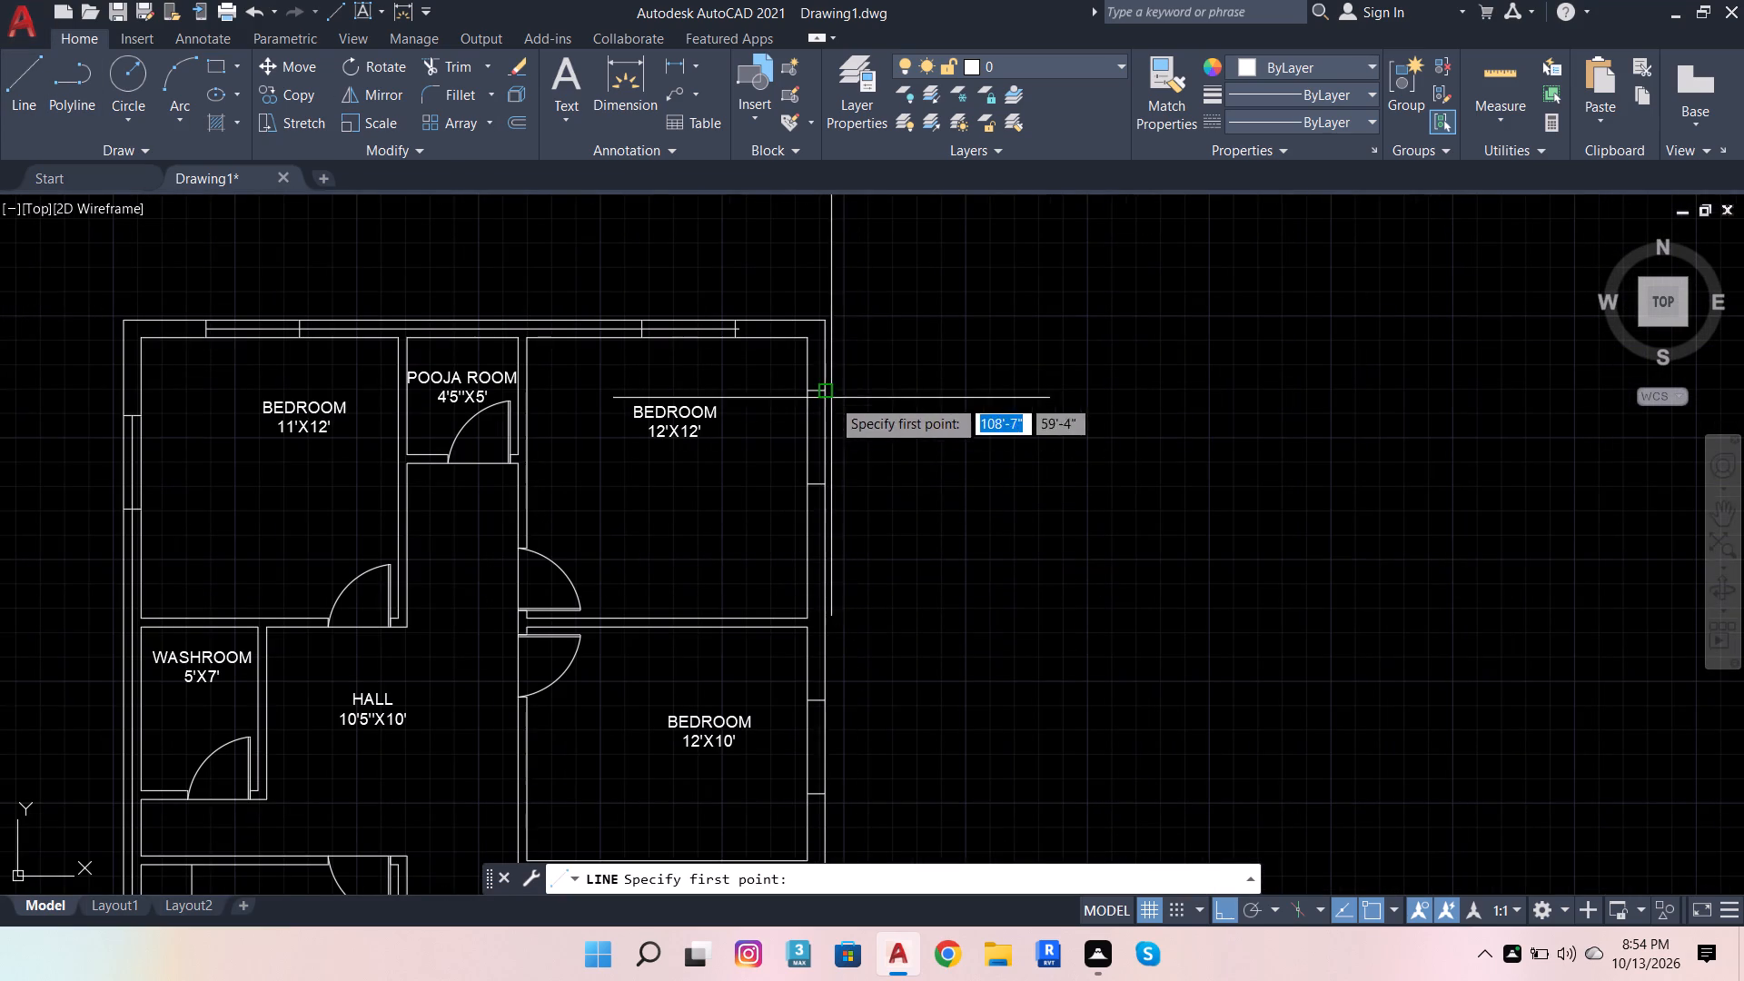
shift+right_click(918, 417)
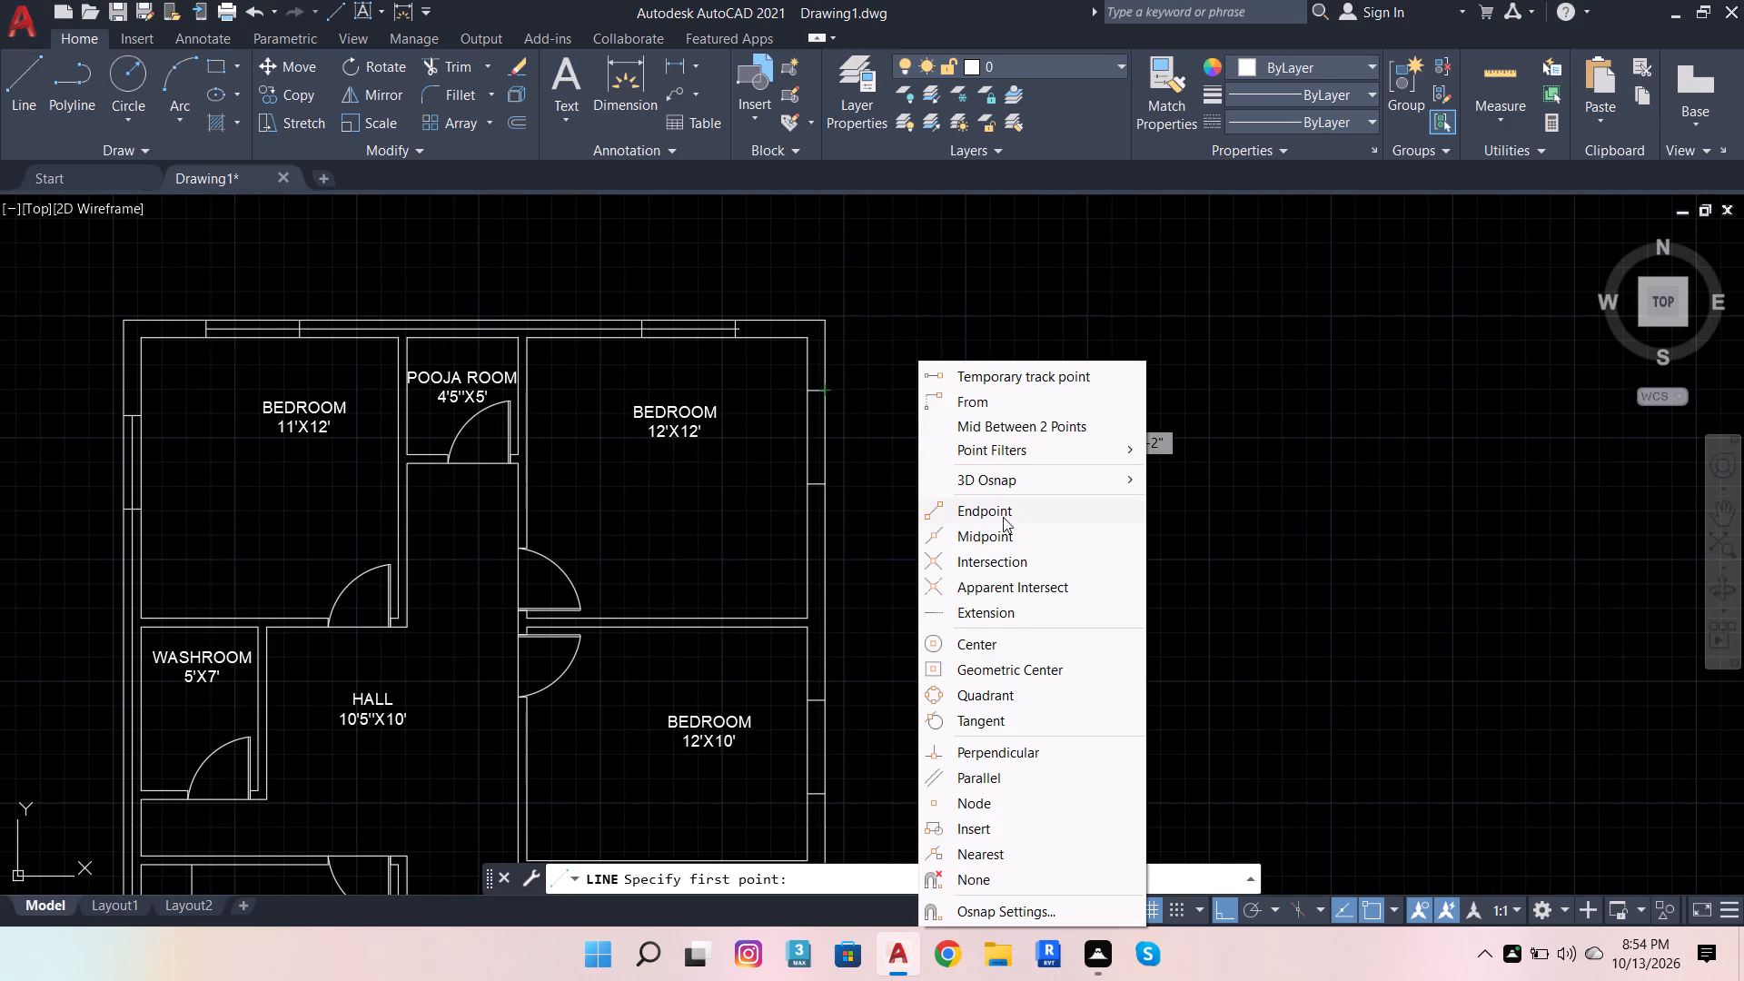
click(1006, 530)
scroll(824, 389, up, 3)
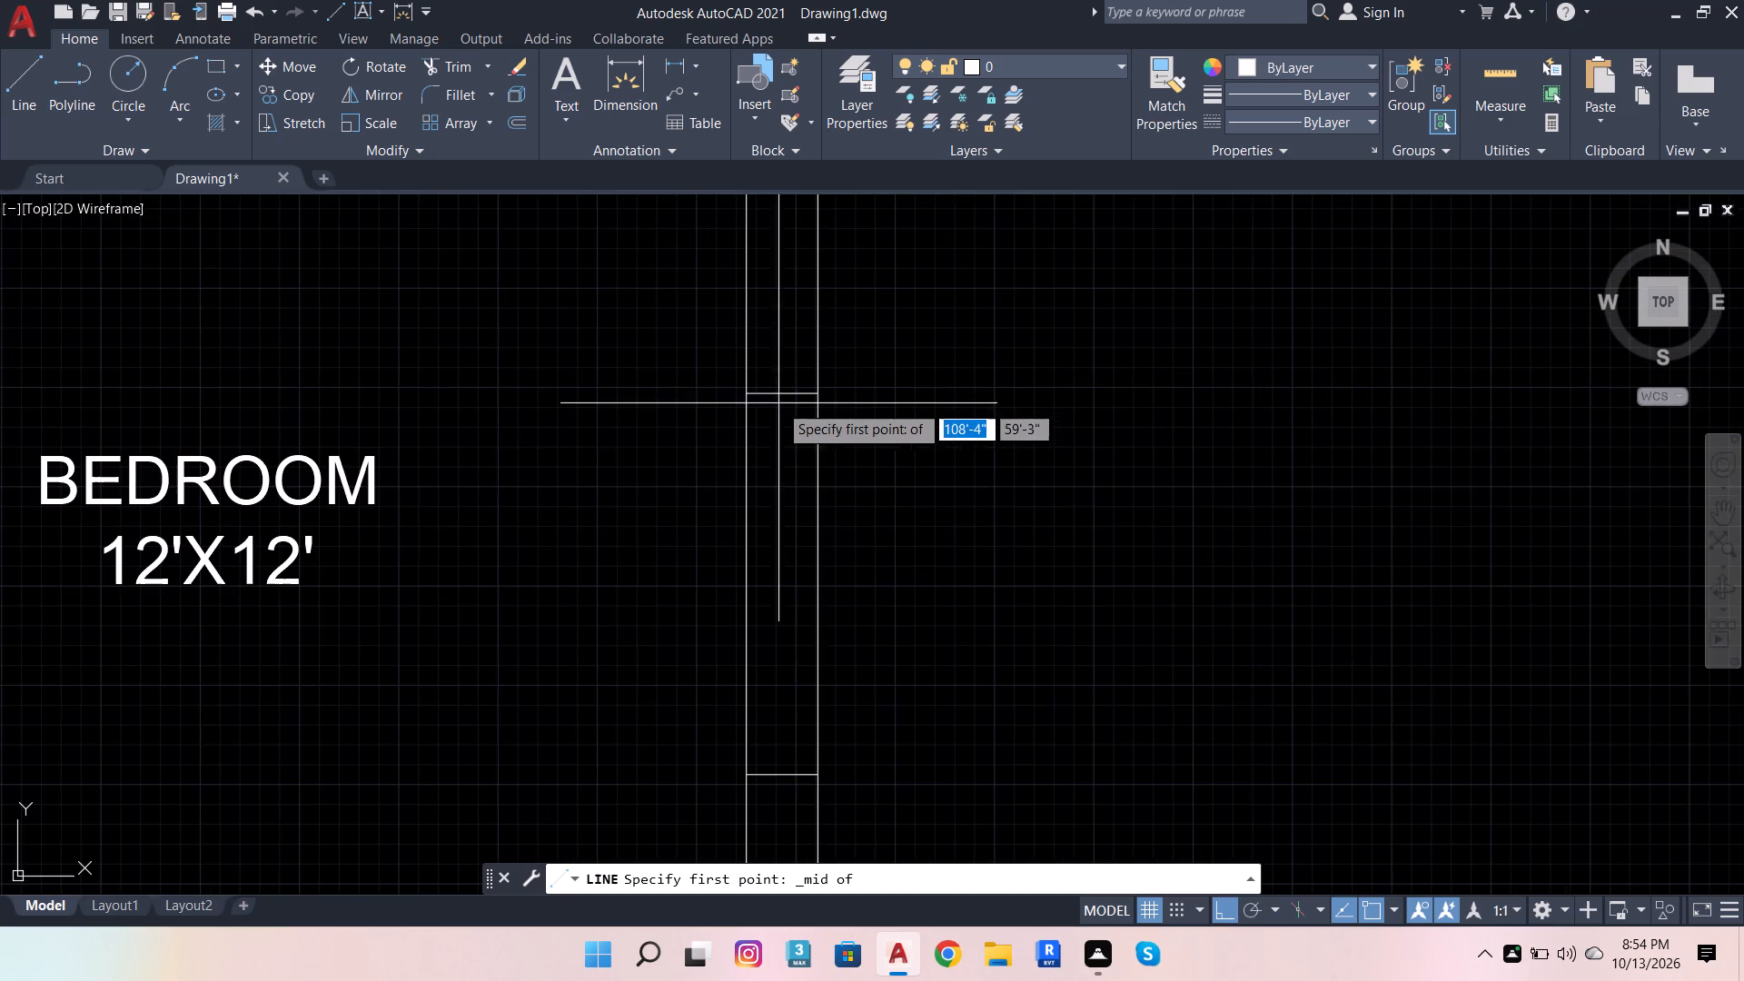
click(783, 399)
scroll(800, 441, down, 4)
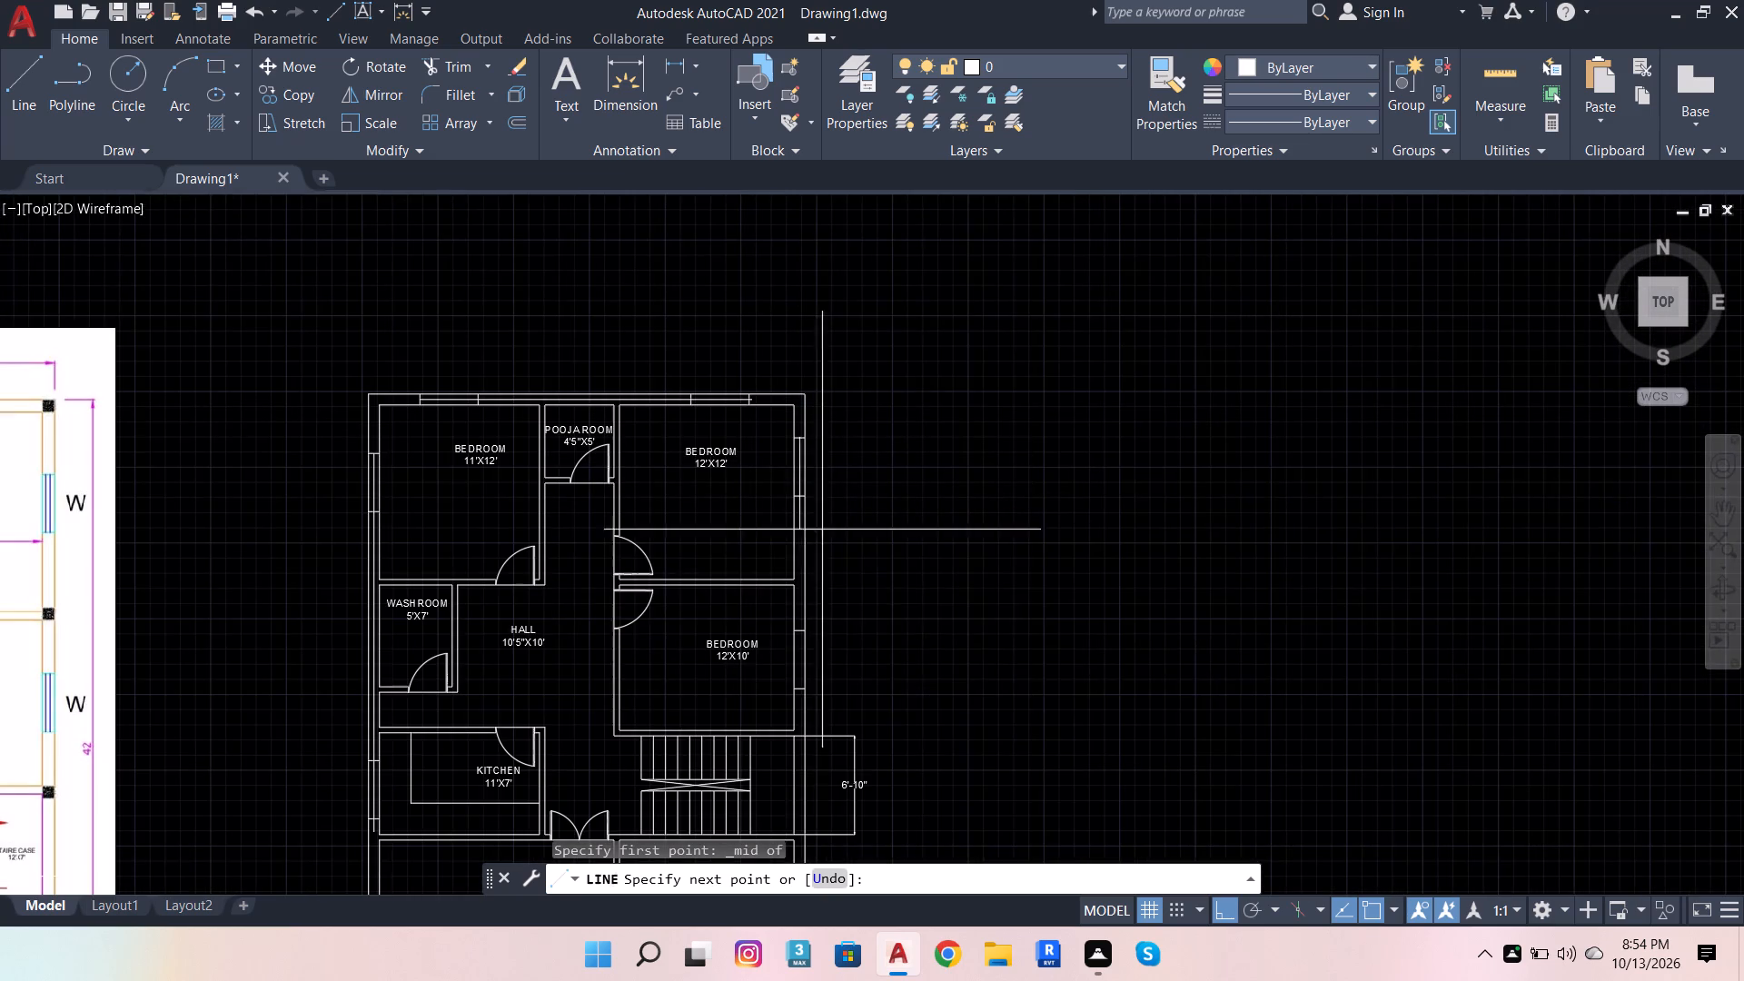
scroll(804, 683, up, 3)
click(775, 742)
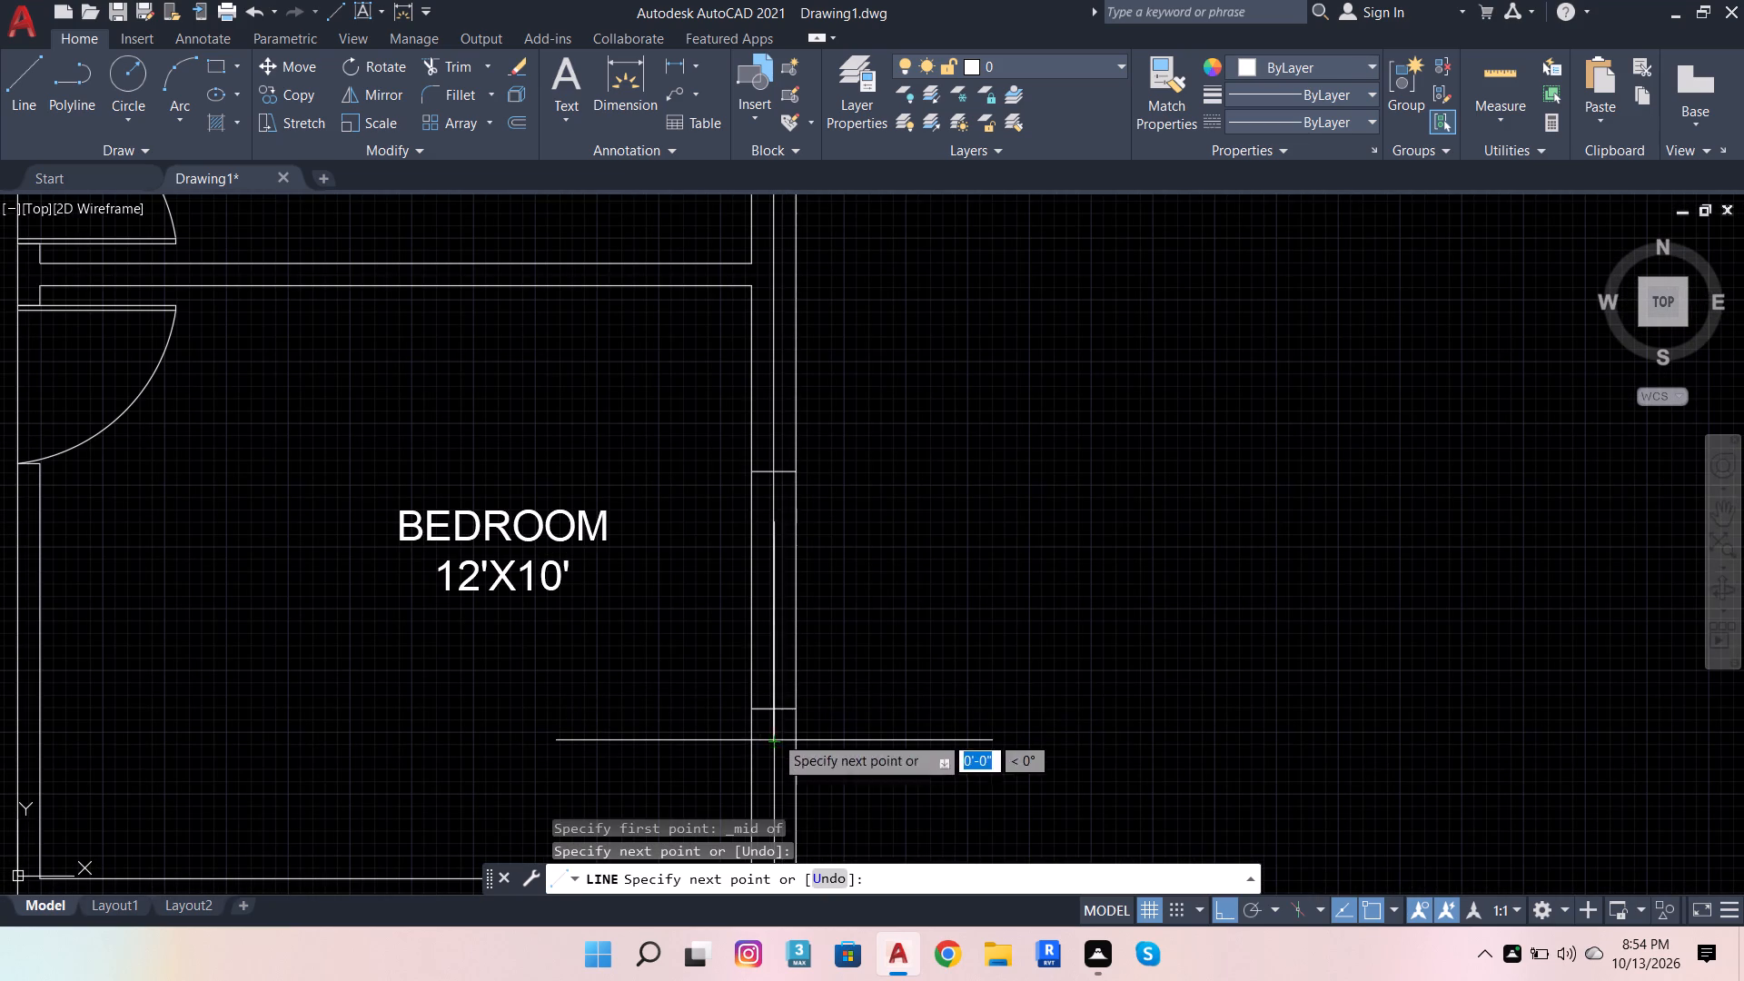
key(Escape)
Offset the north edge of the 11'x12' bedroom's west window 1" southward, and offset the resulting line another 1" southward.
scroll(966, 559, down, 3)
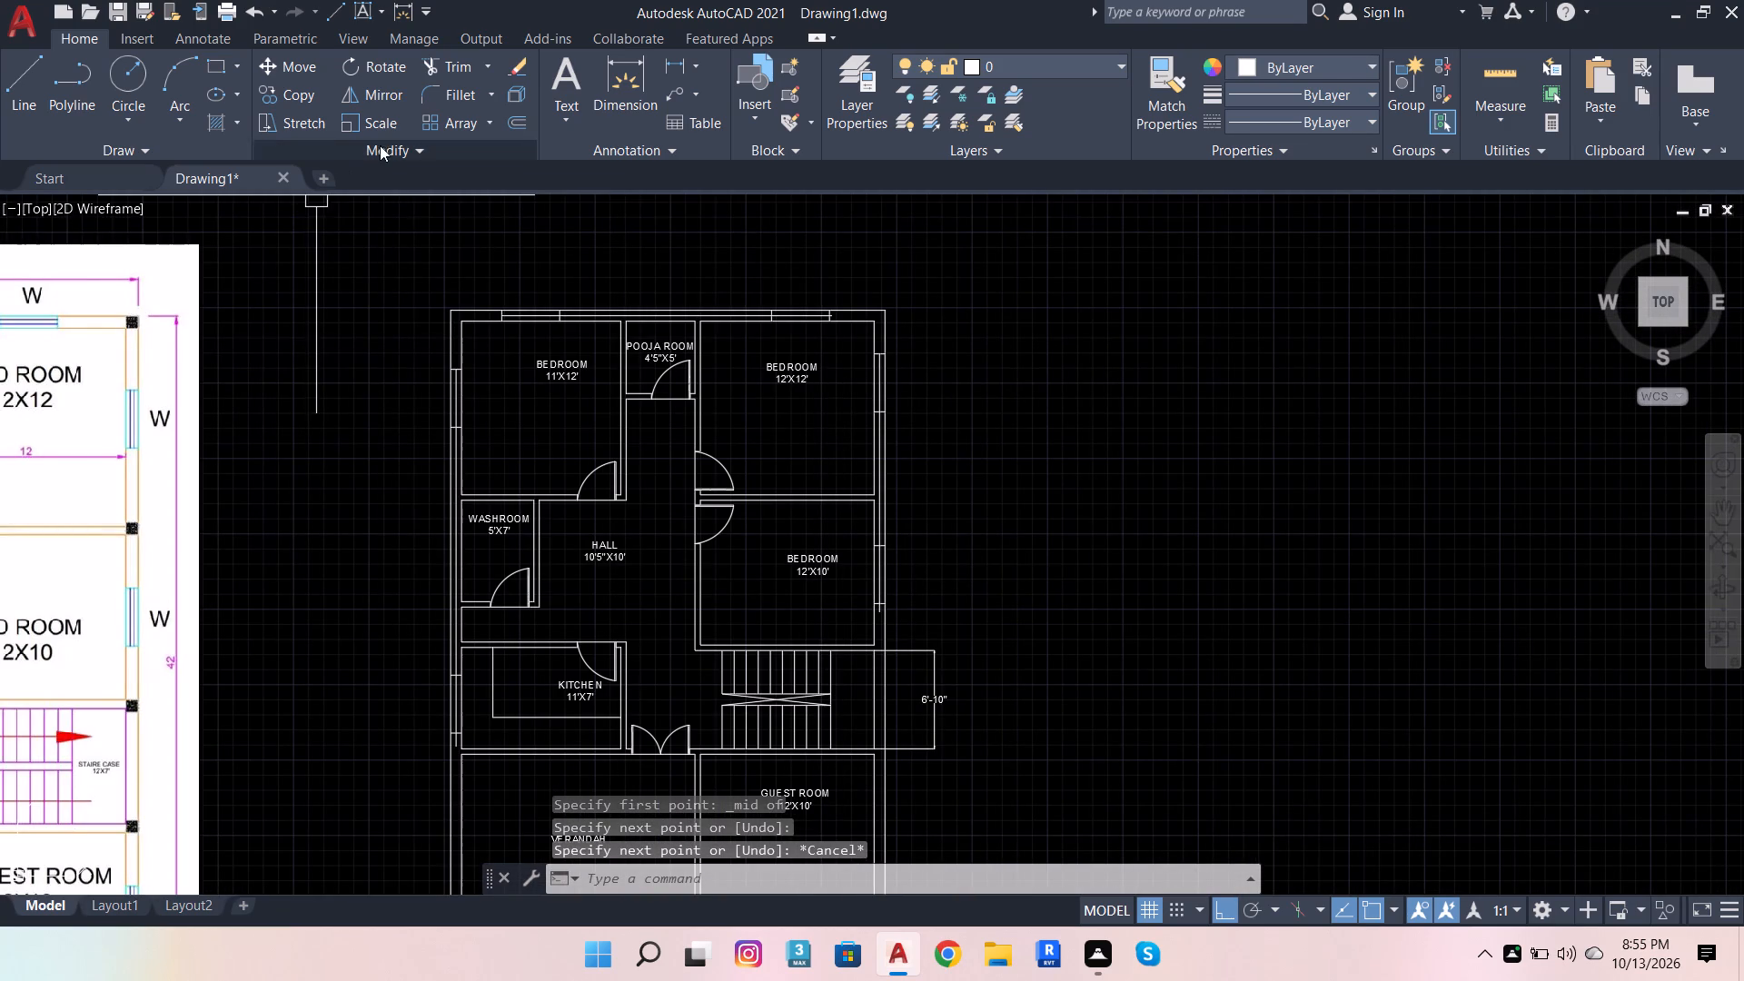
scroll(464, 354, up, 3)
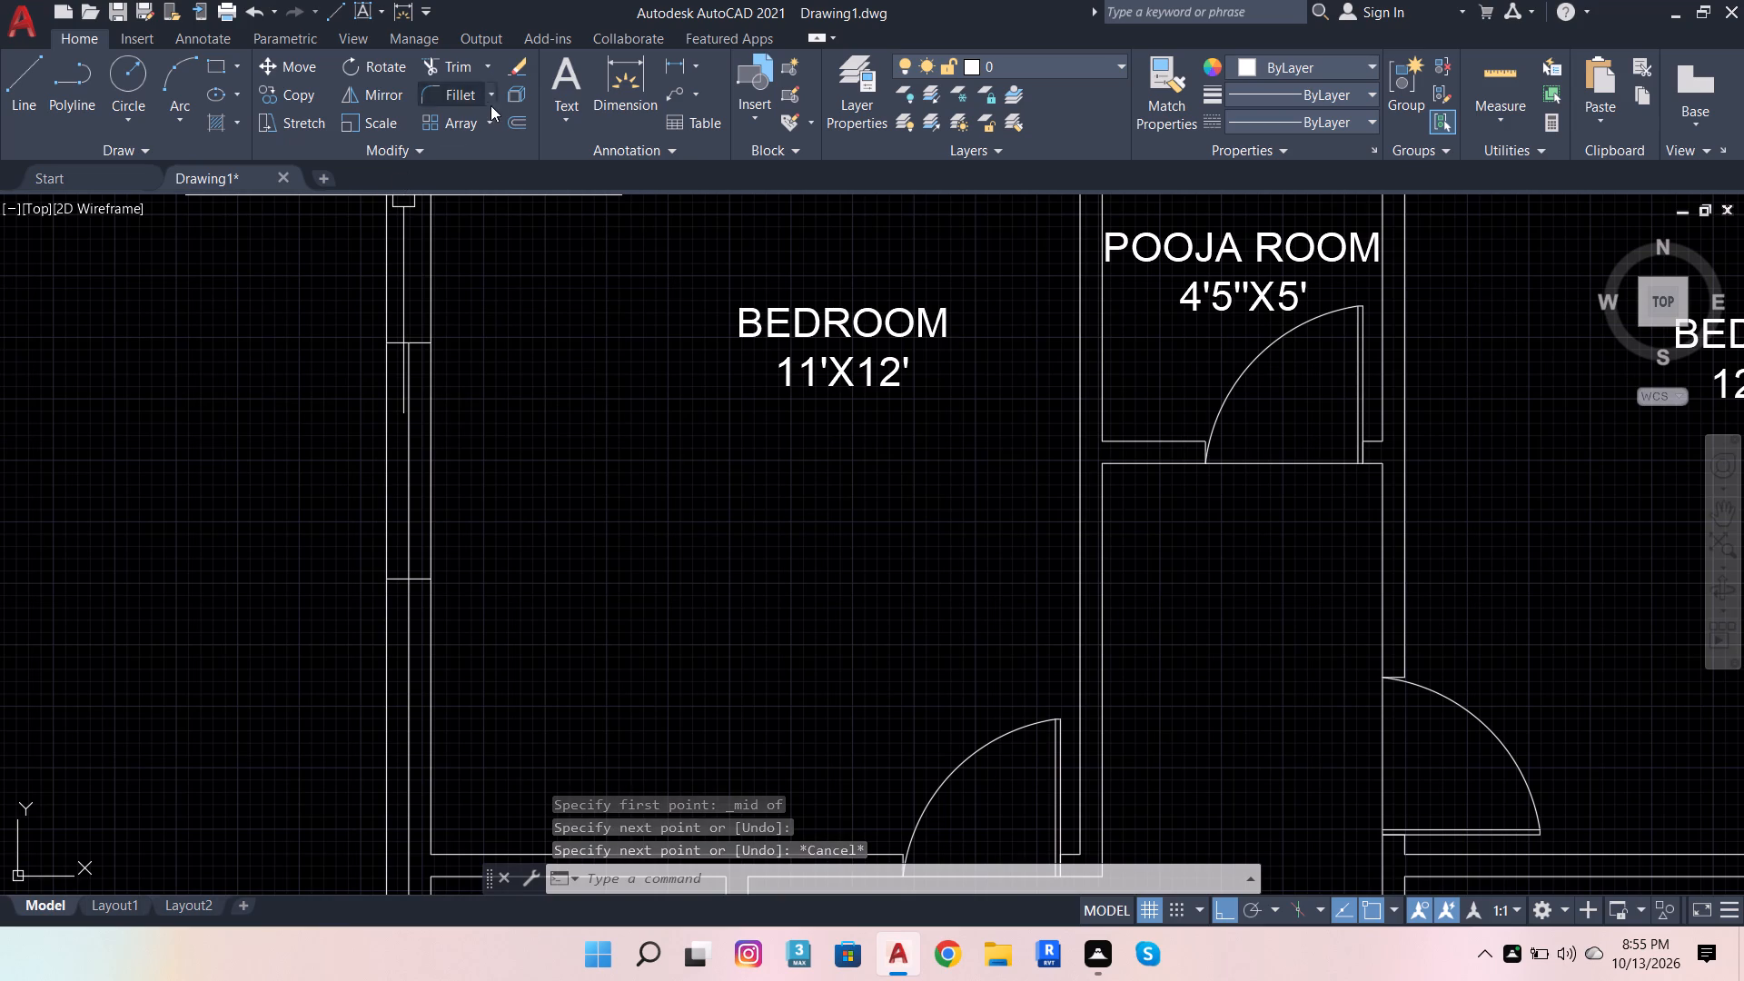
click(520, 131)
scroll(430, 338, up, 2)
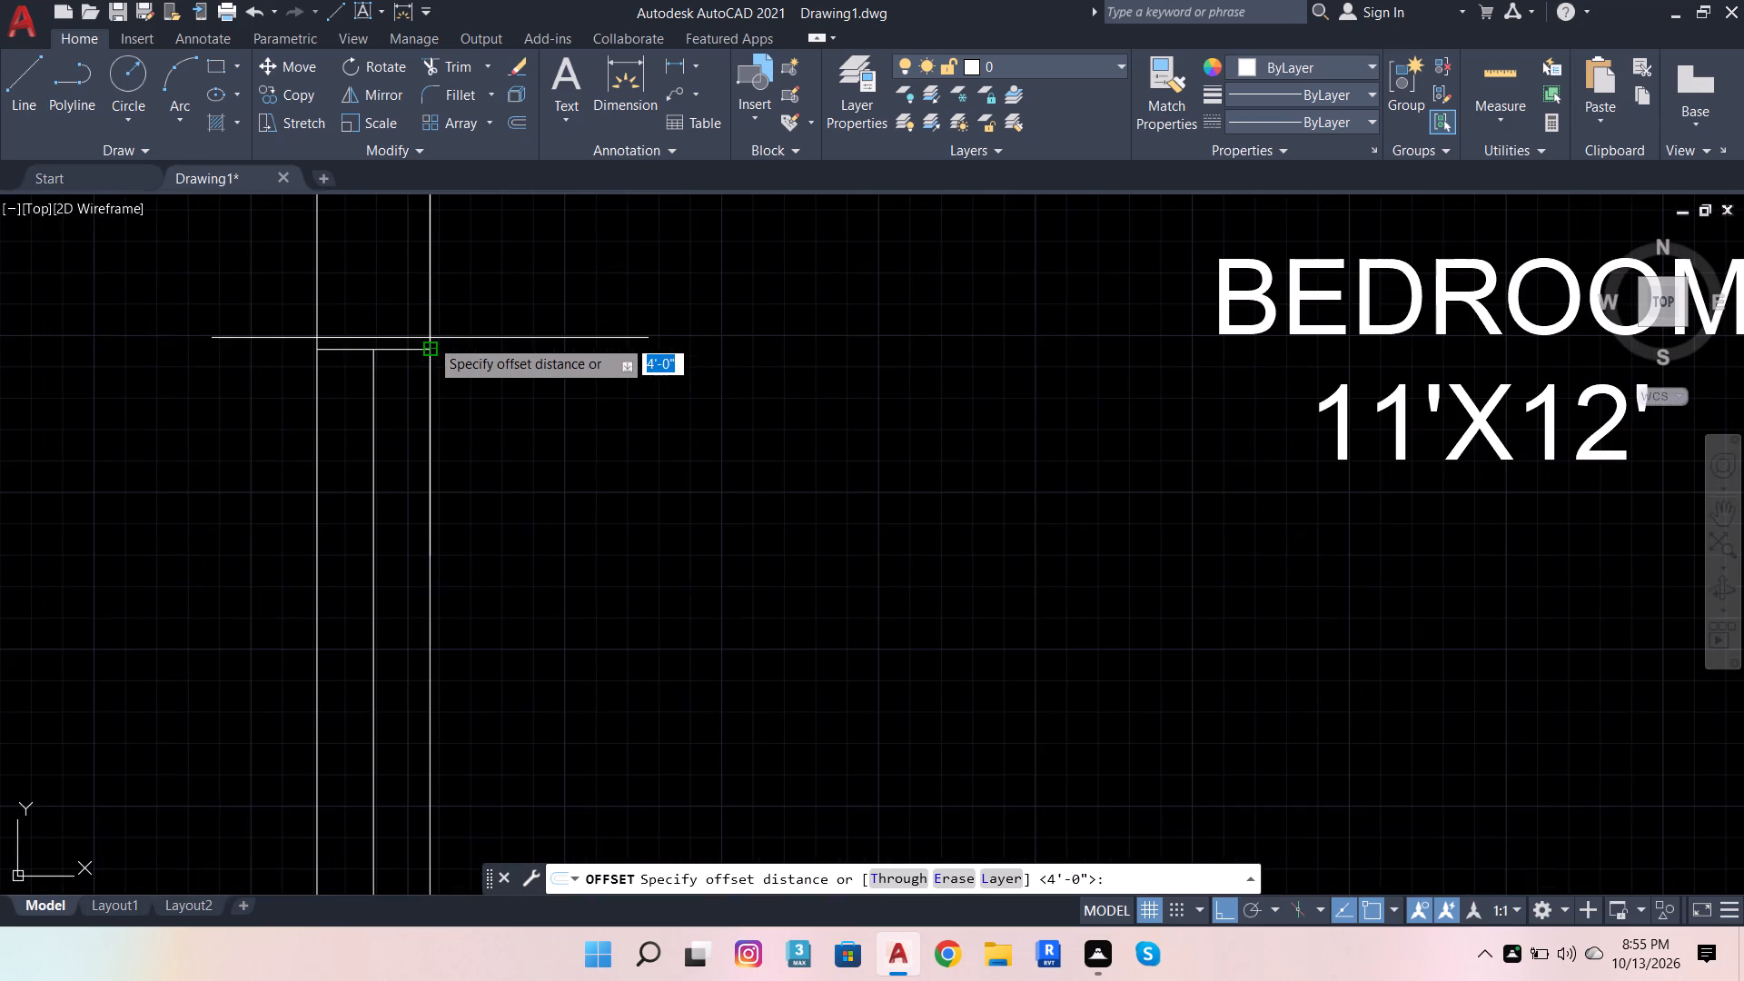
click(431, 345)
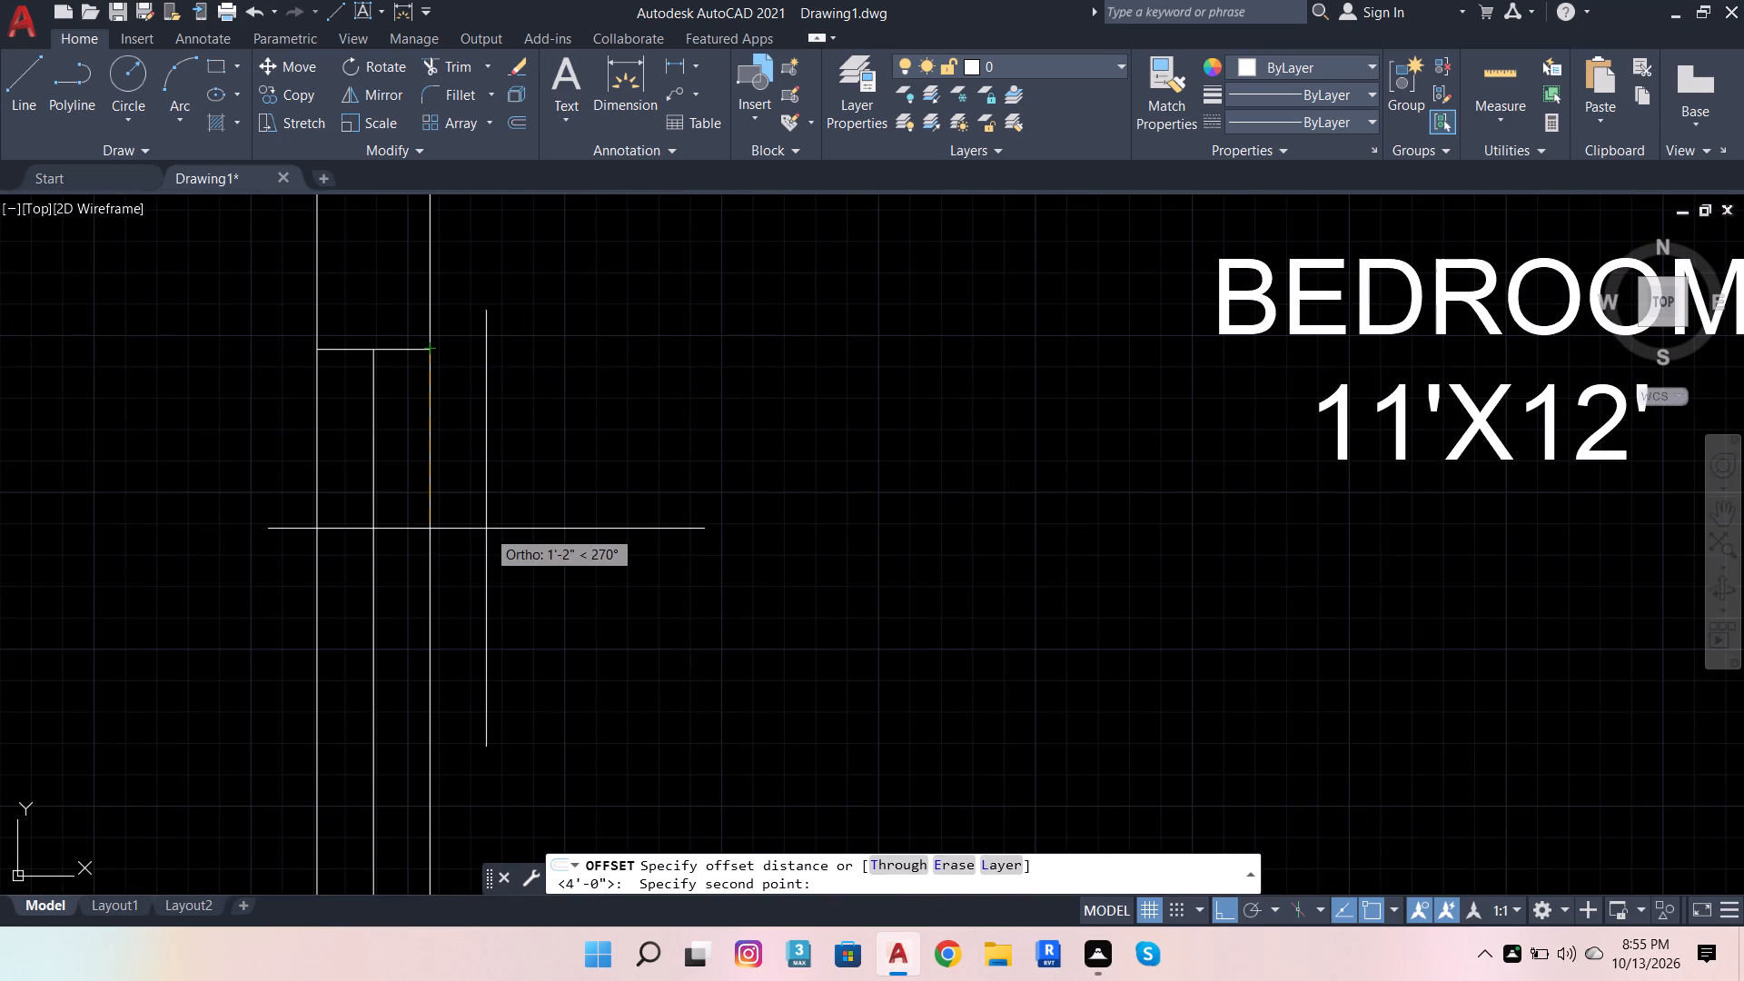
key(1)
key(Return)
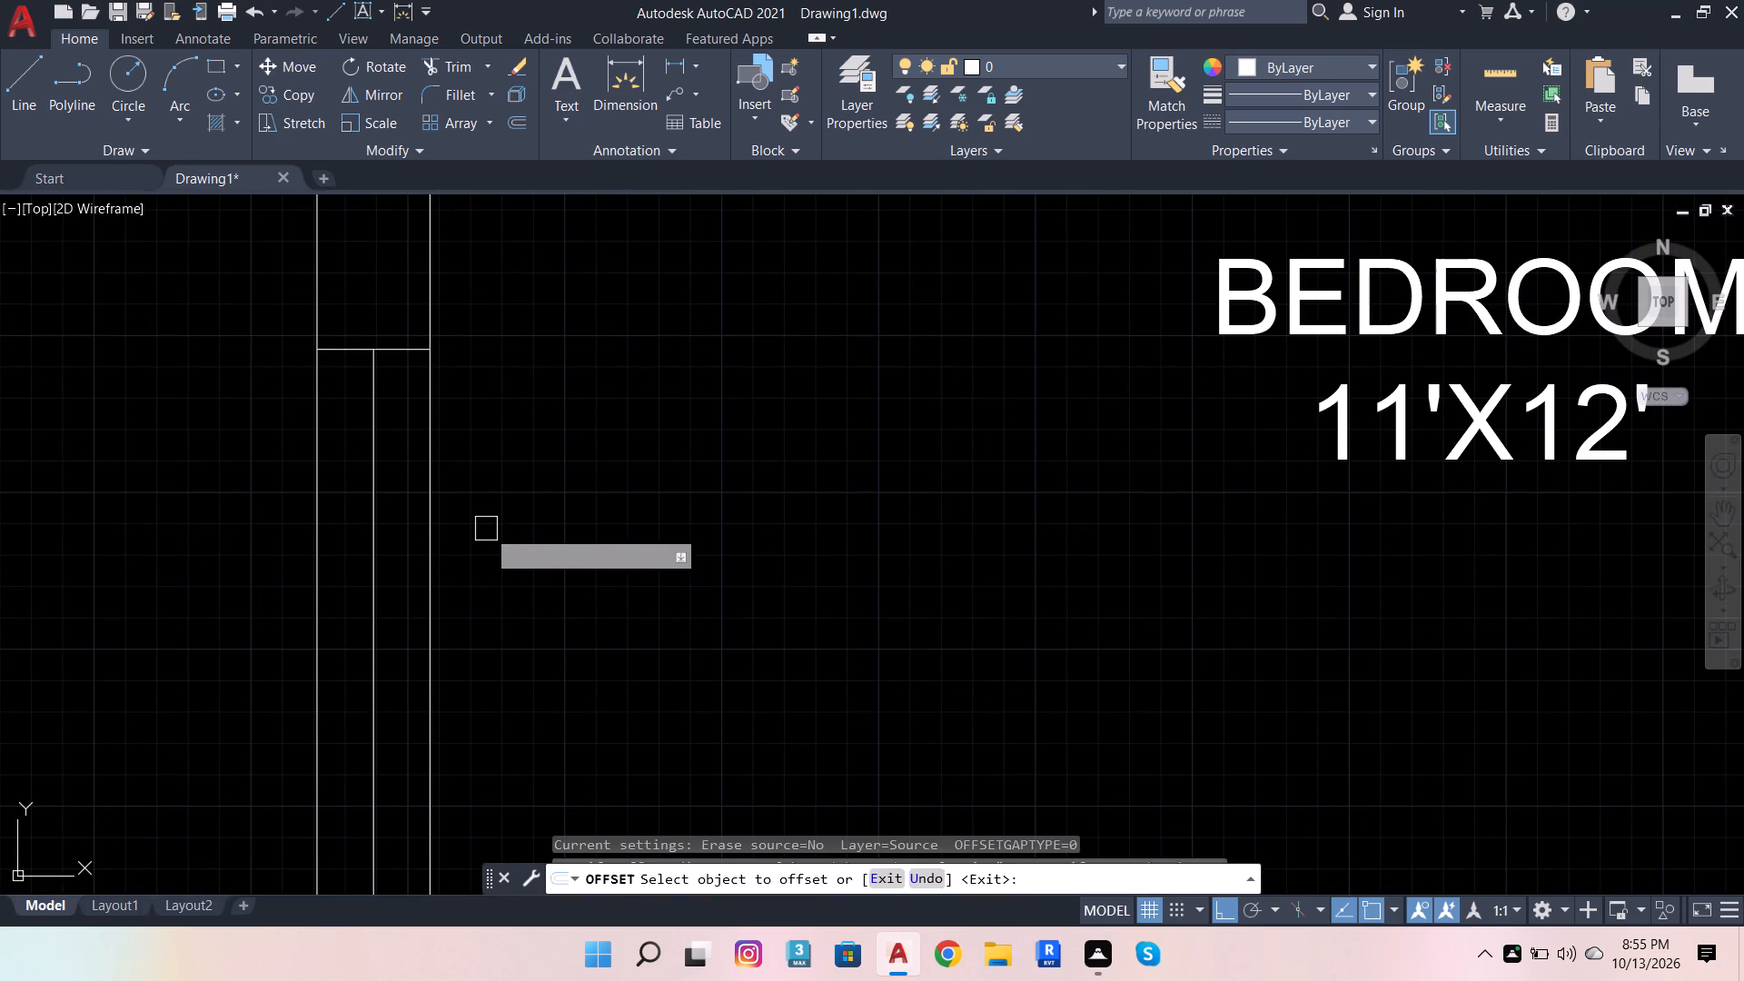
click(403, 348)
click(409, 441)
scroll(547, 391, down, 2)
scroll(486, 403, up, 3)
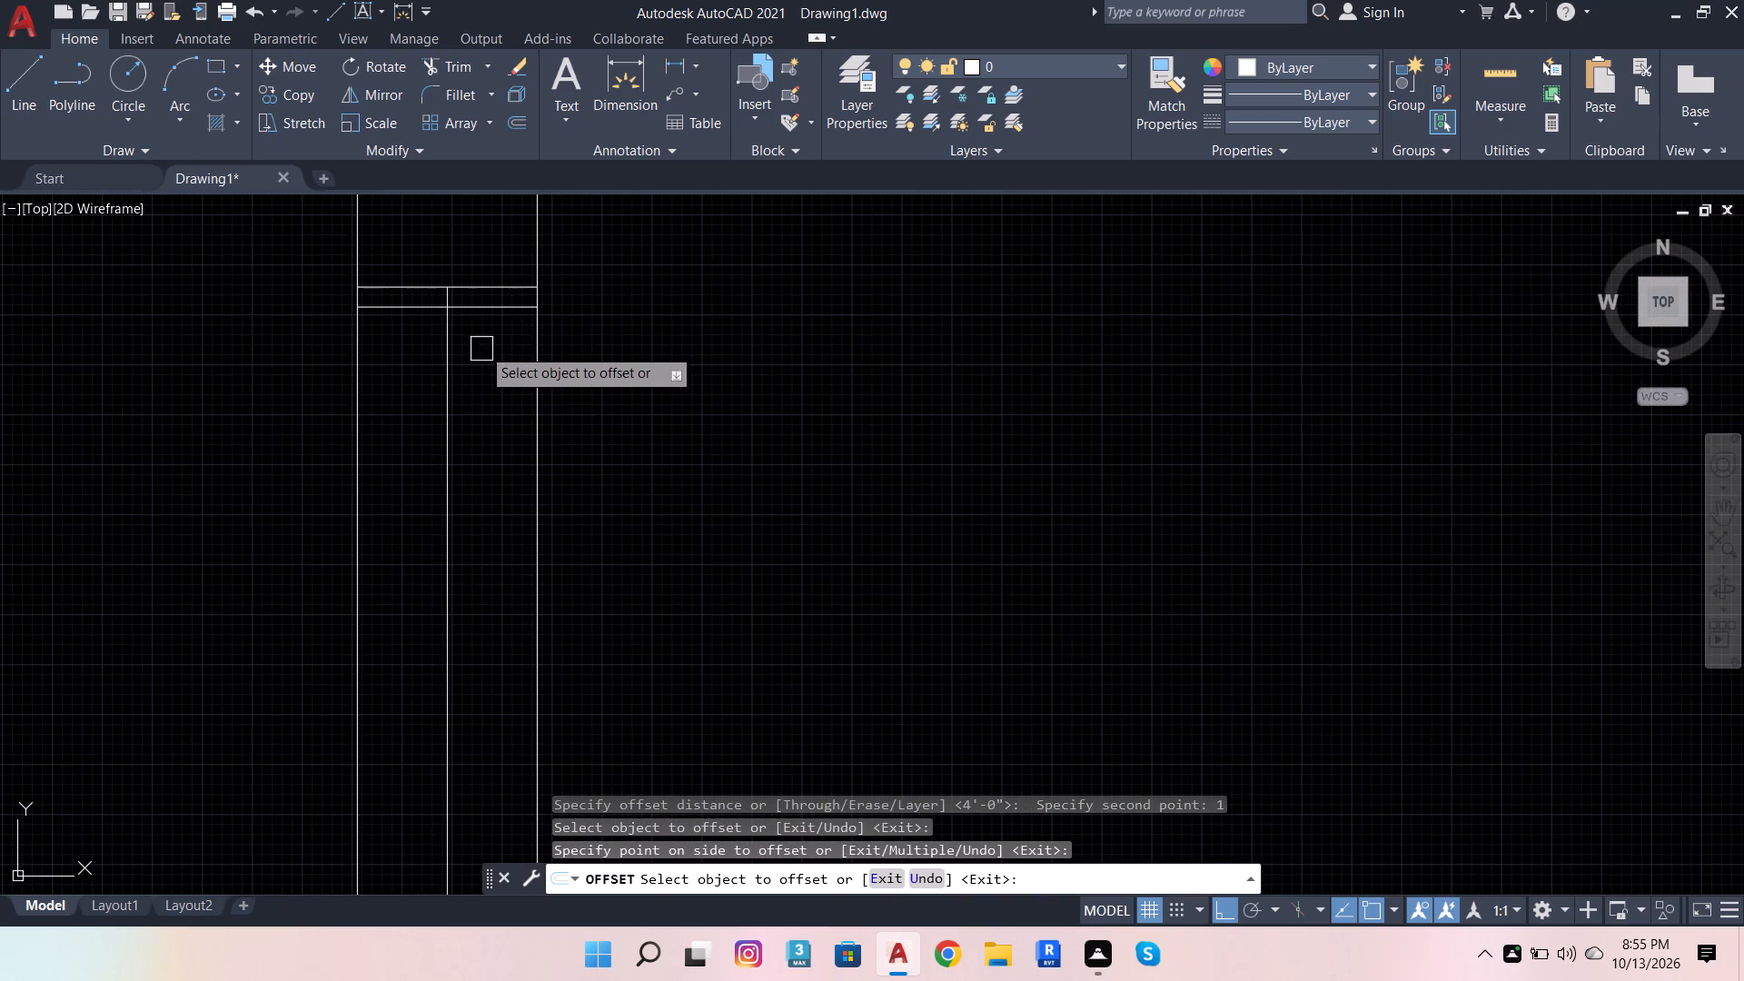
click(500, 317)
click(518, 451)
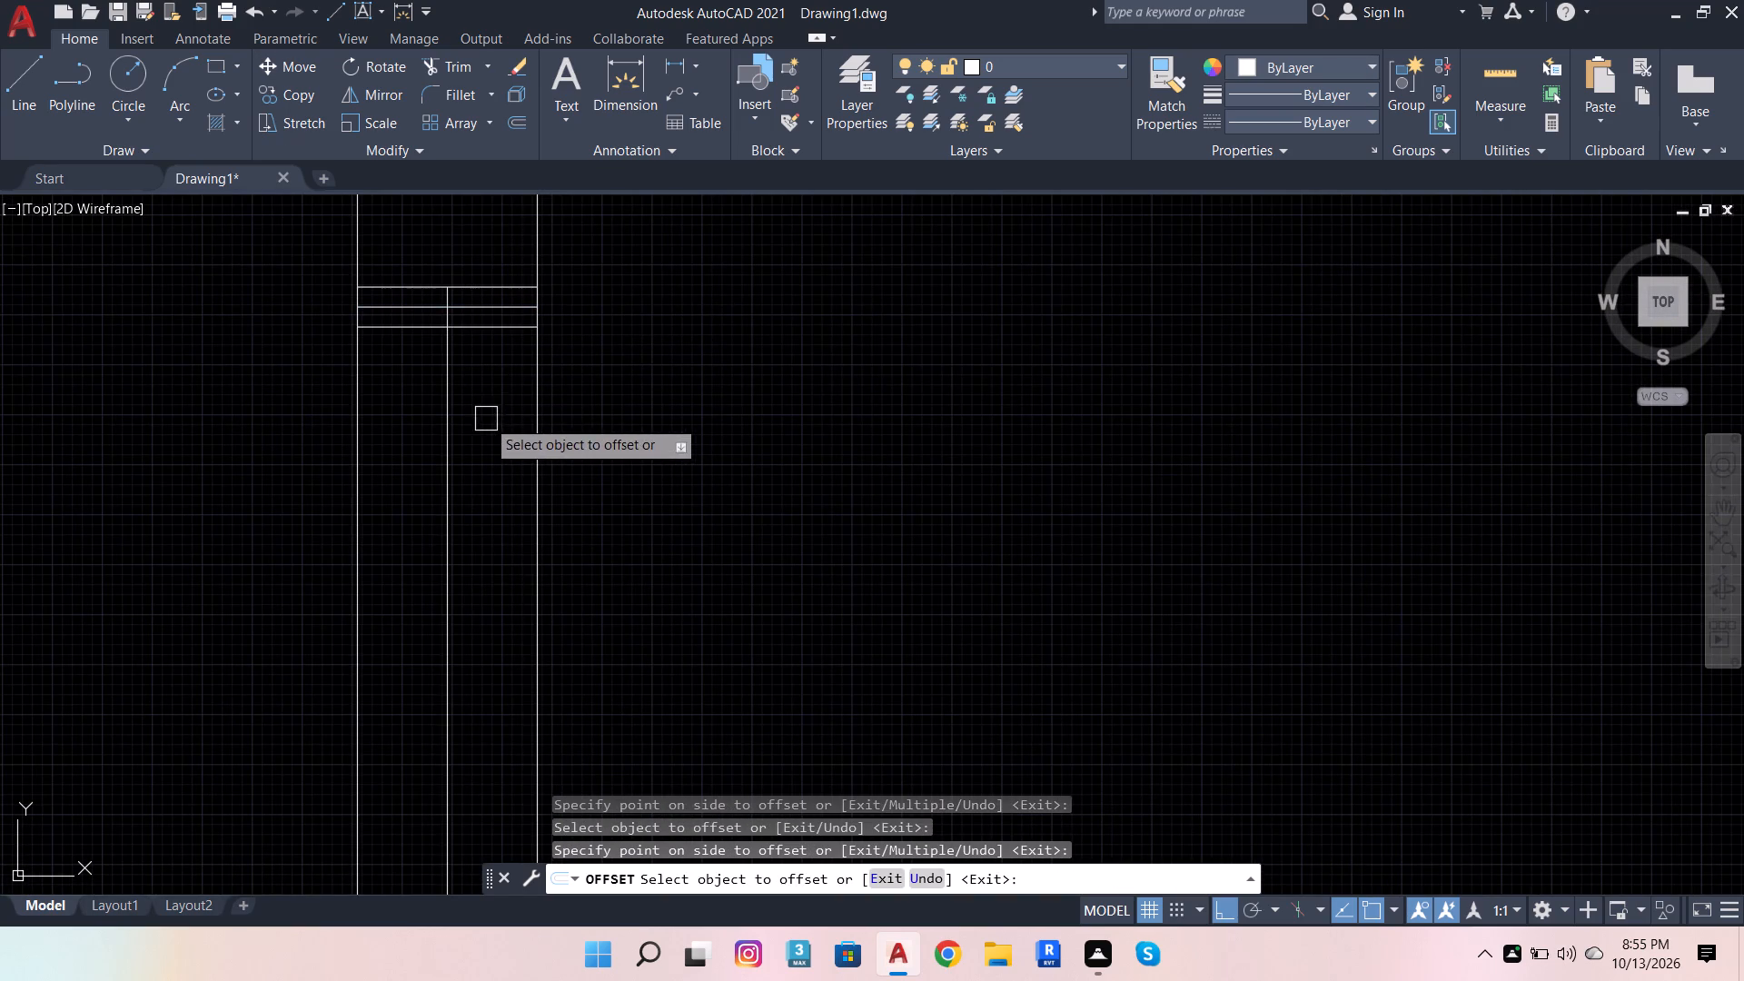
Offset the west wall's window centre line 1" to both its east and west sides.
click(452, 397)
click(528, 403)
click(443, 421)
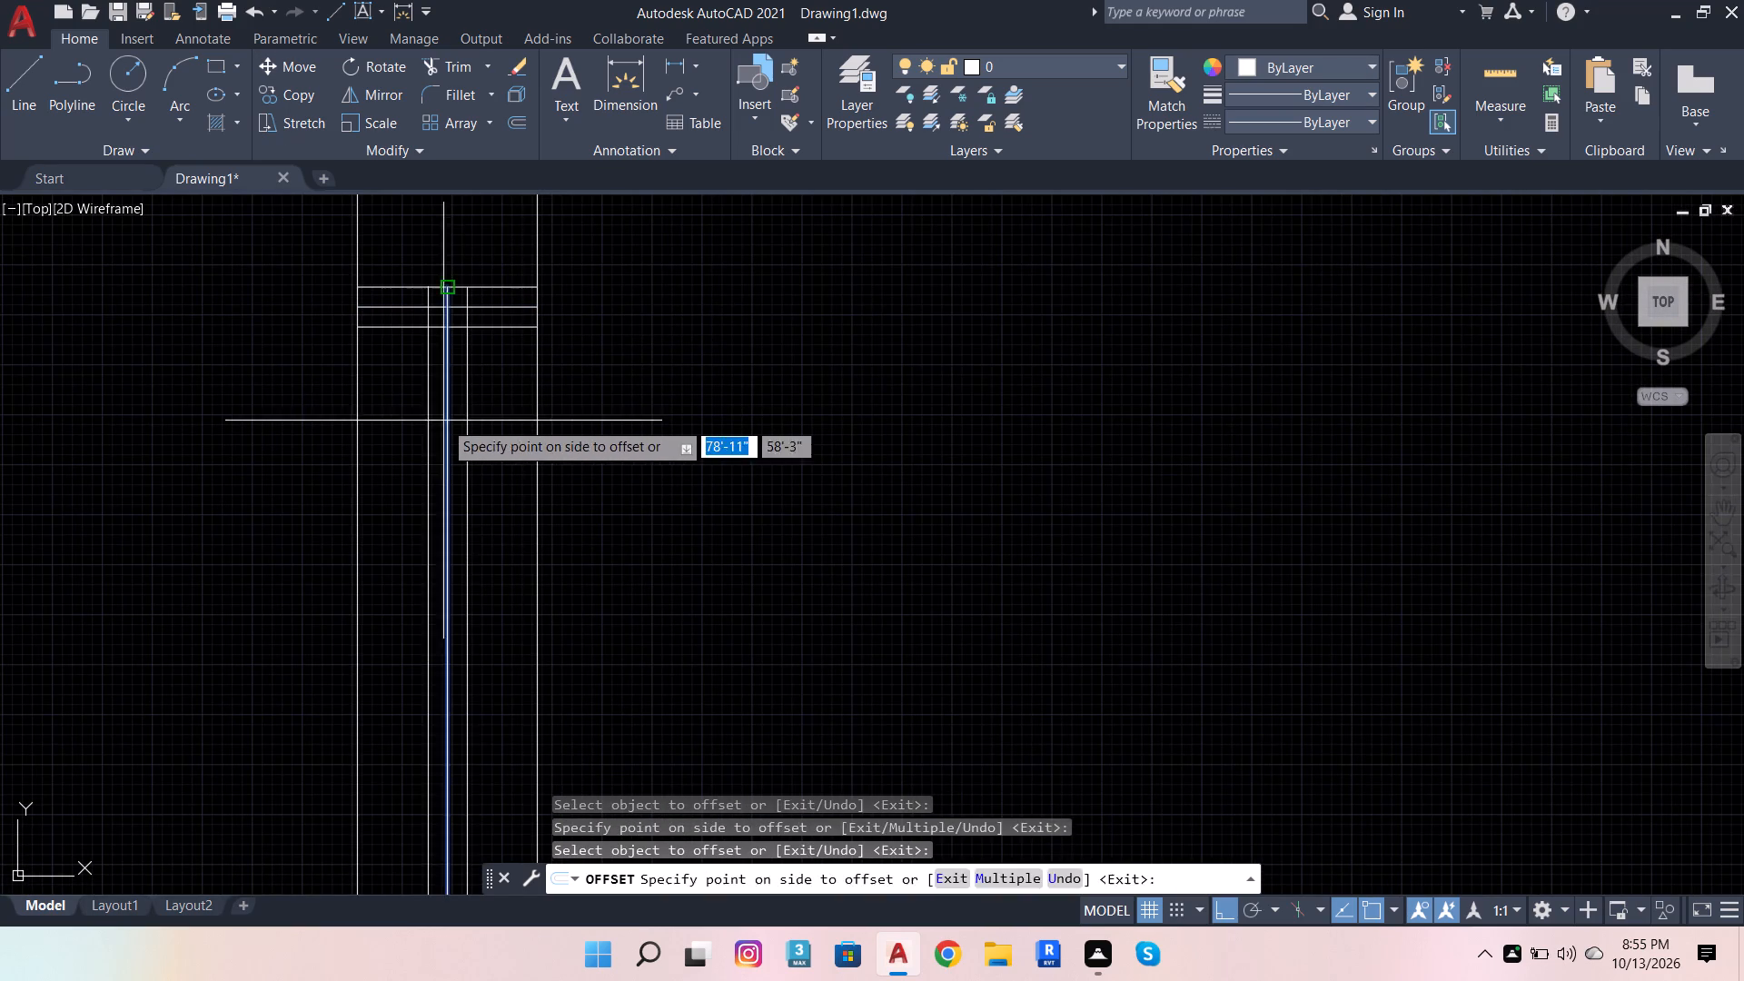
click(420, 440)
Offset the south edge of the 11'x12' bedroom's west window 1" northward, and offset the resulting line another 1" northward.
scroll(499, 391, down, 2)
scroll(455, 820, up, 1)
scroll(492, 680, up, 2)
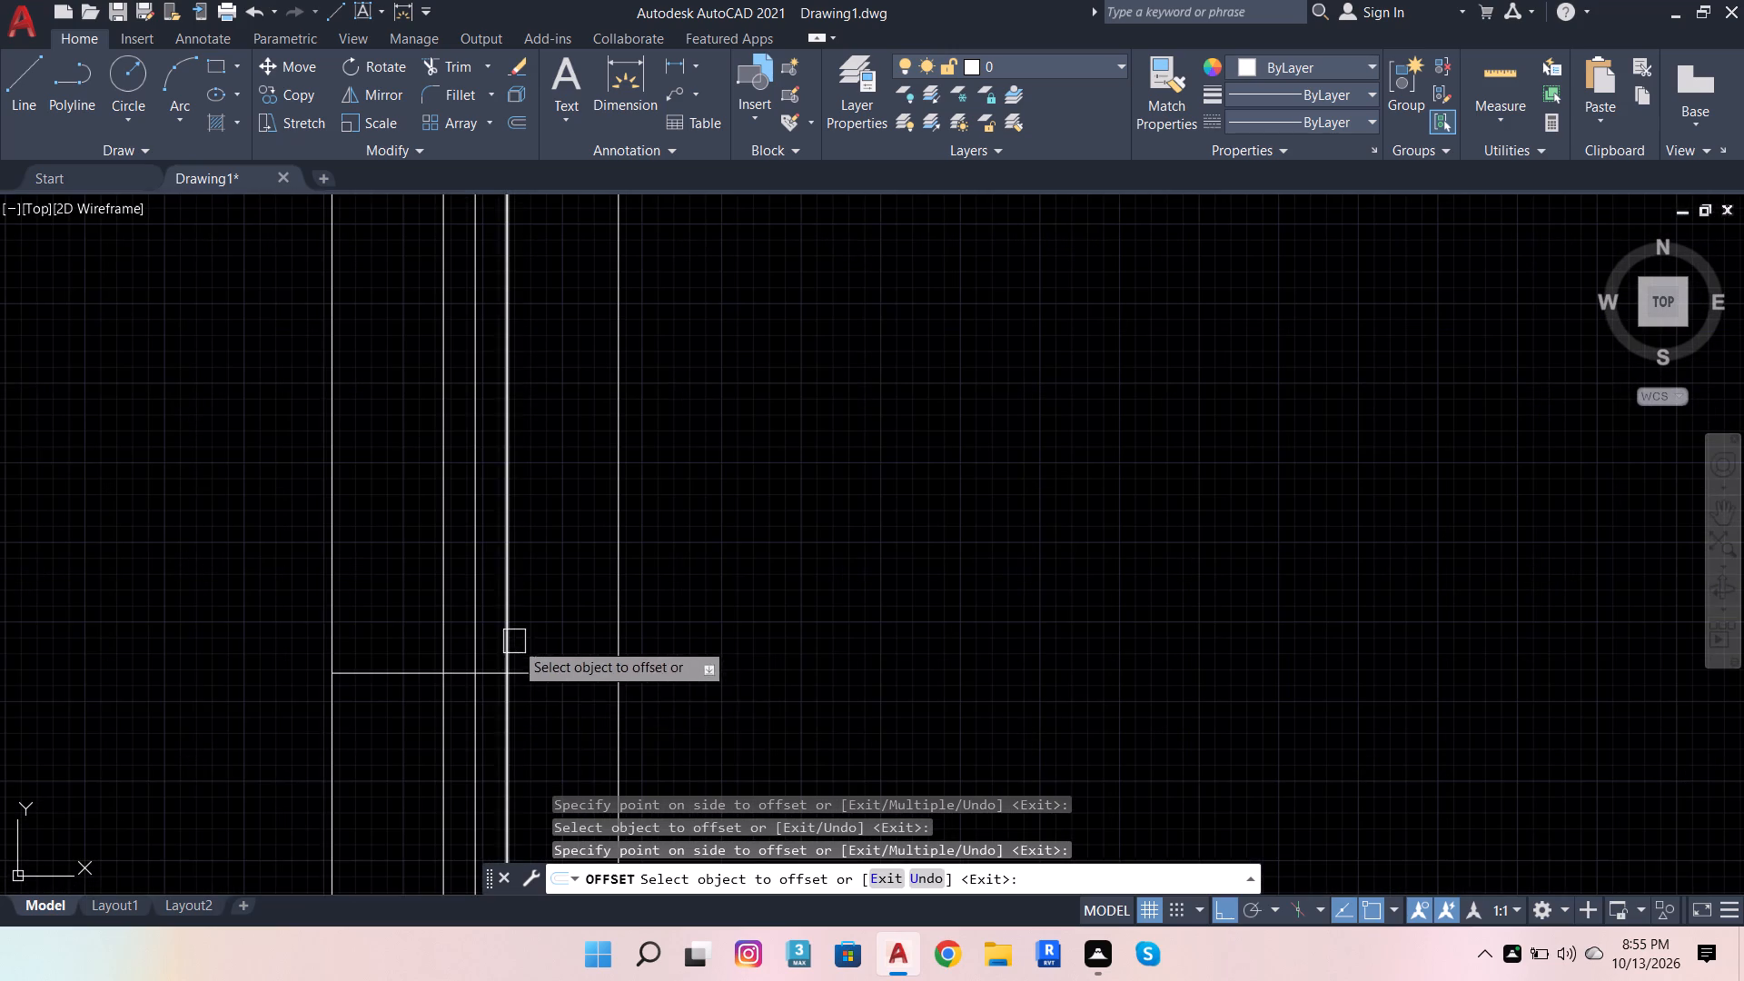
click(560, 661)
click(546, 526)
click(567, 633)
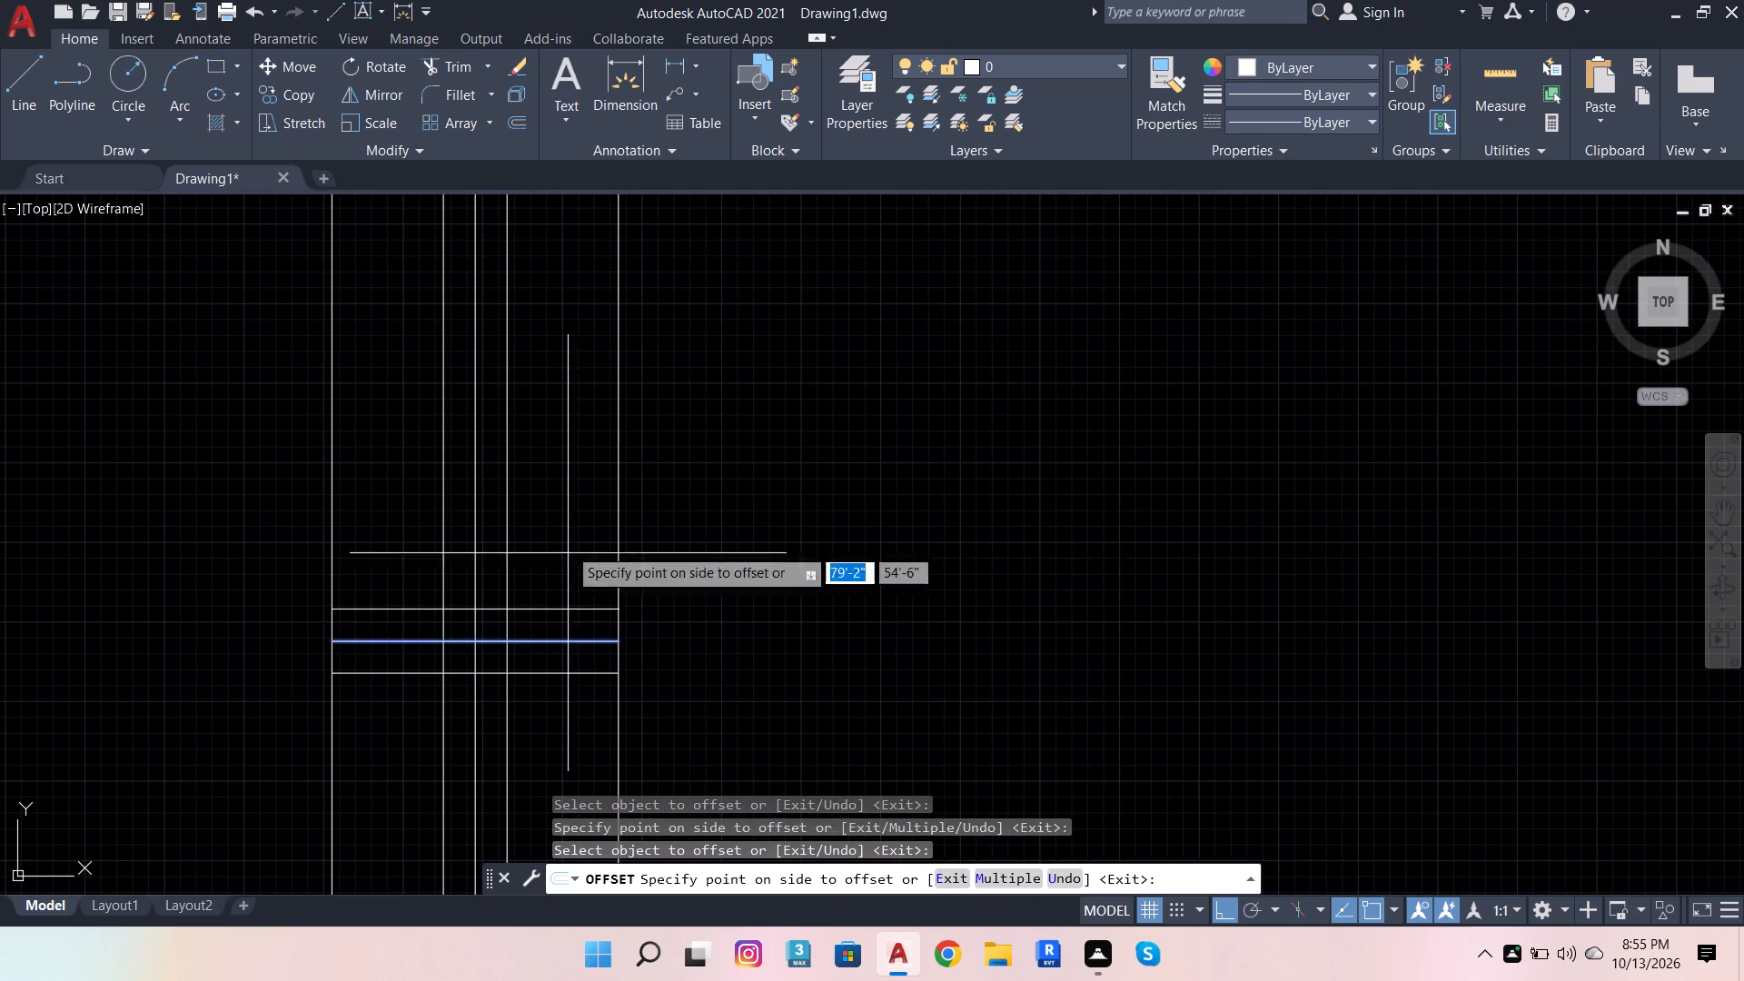
click(568, 510)
Offset the north edge of the kitchen's west window 1" southward, and offset the resulting line another 1" southward.
scroll(622, 432, down, 3)
scroll(698, 462, down, 5)
scroll(715, 643, up, 3)
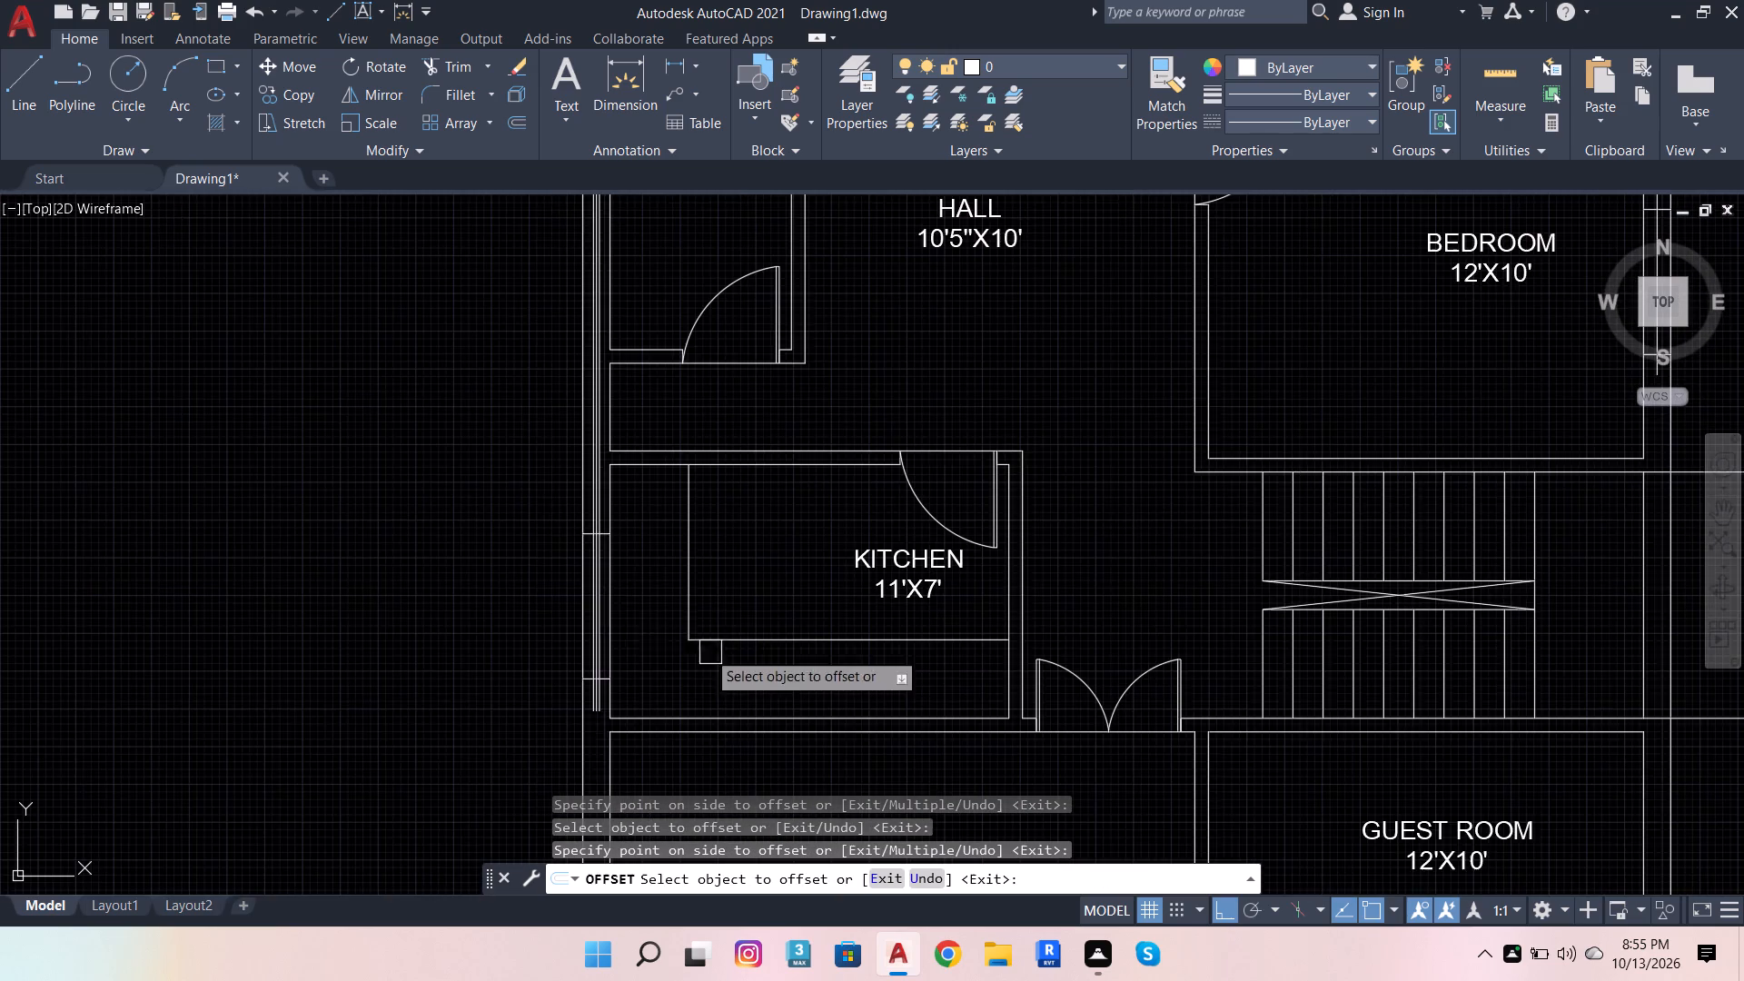
scroll(598, 566, up, 4)
click(618, 421)
click(645, 515)
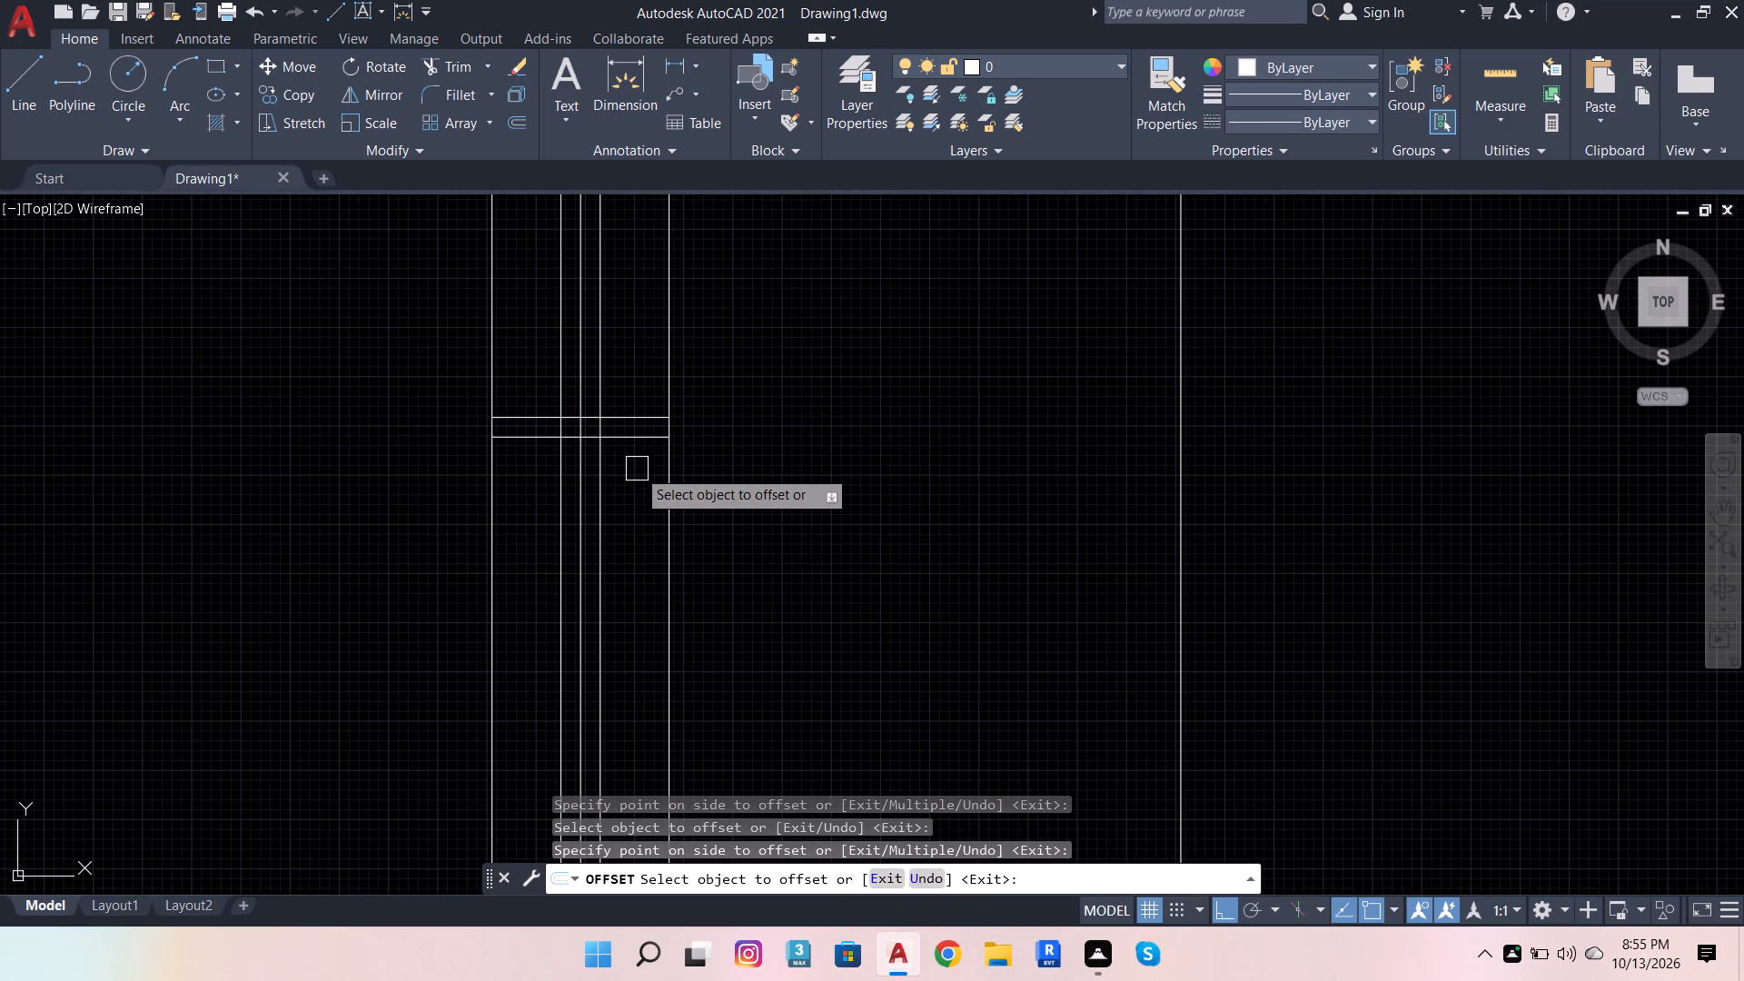
drag(639, 441, 640, 450)
click(656, 552)
Offset the south edge of the kitchen's west window northward in successive 1" steps to form the double frame lines.
scroll(664, 353, down, 3)
scroll(665, 565, up, 3)
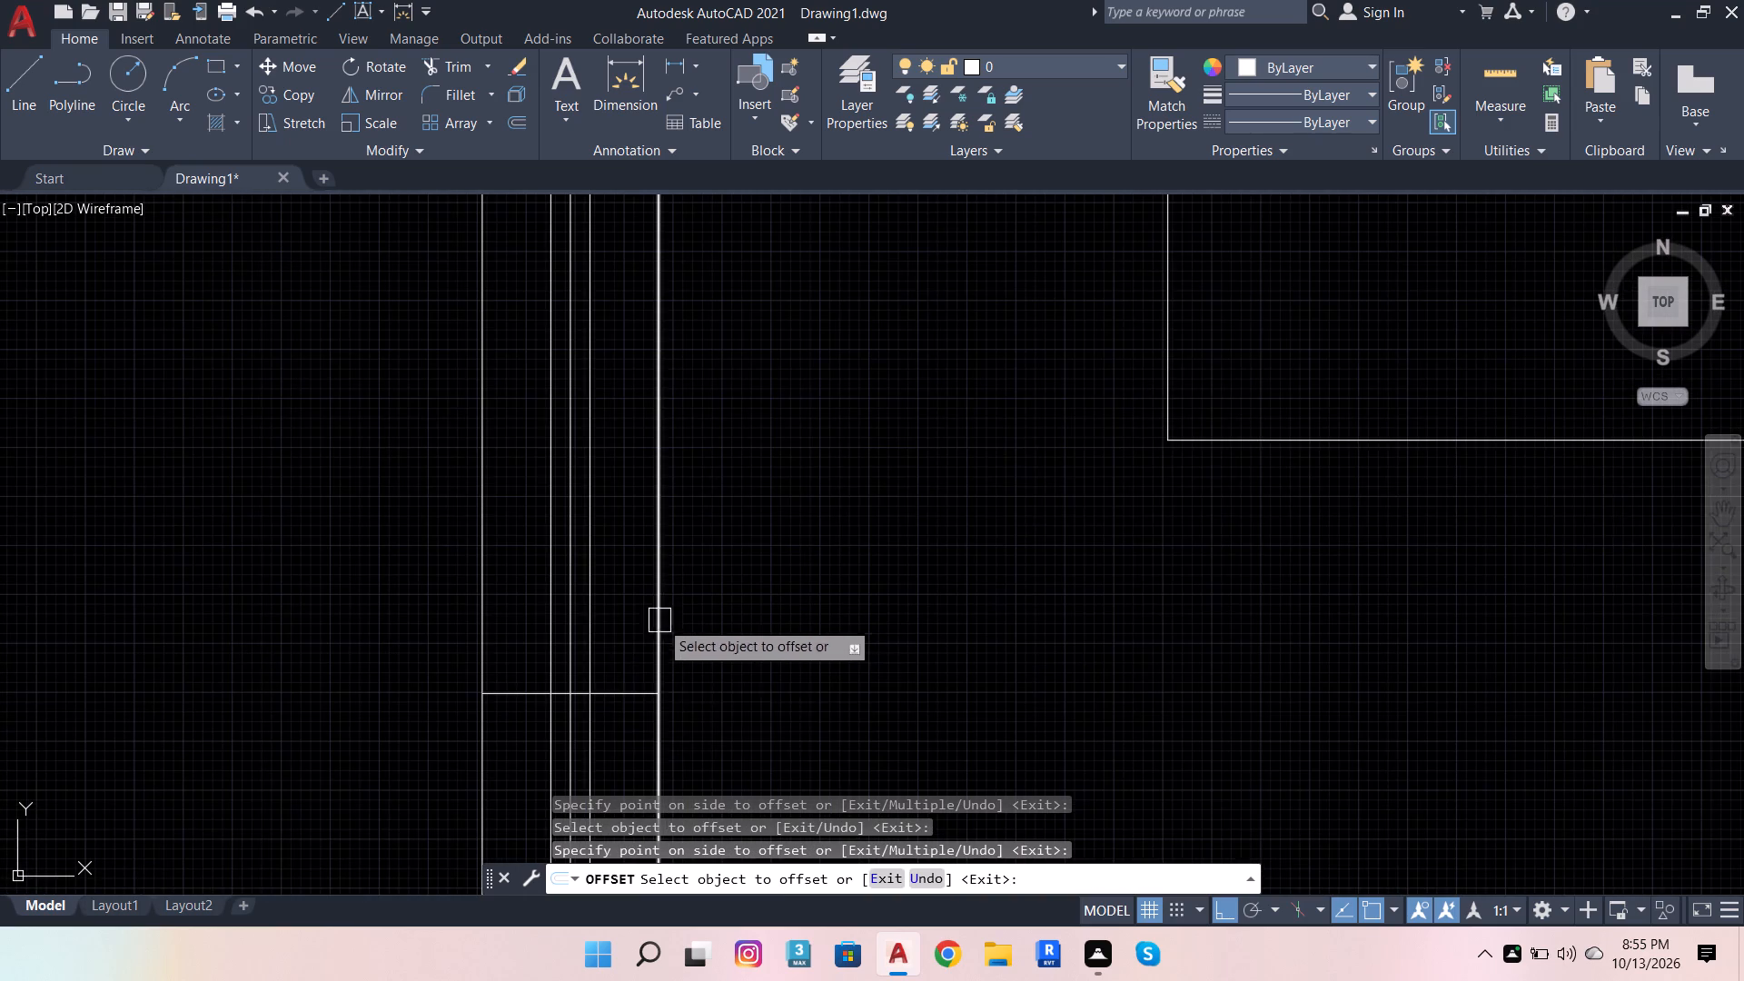
click(609, 696)
click(608, 587)
drag(631, 677, 629, 678)
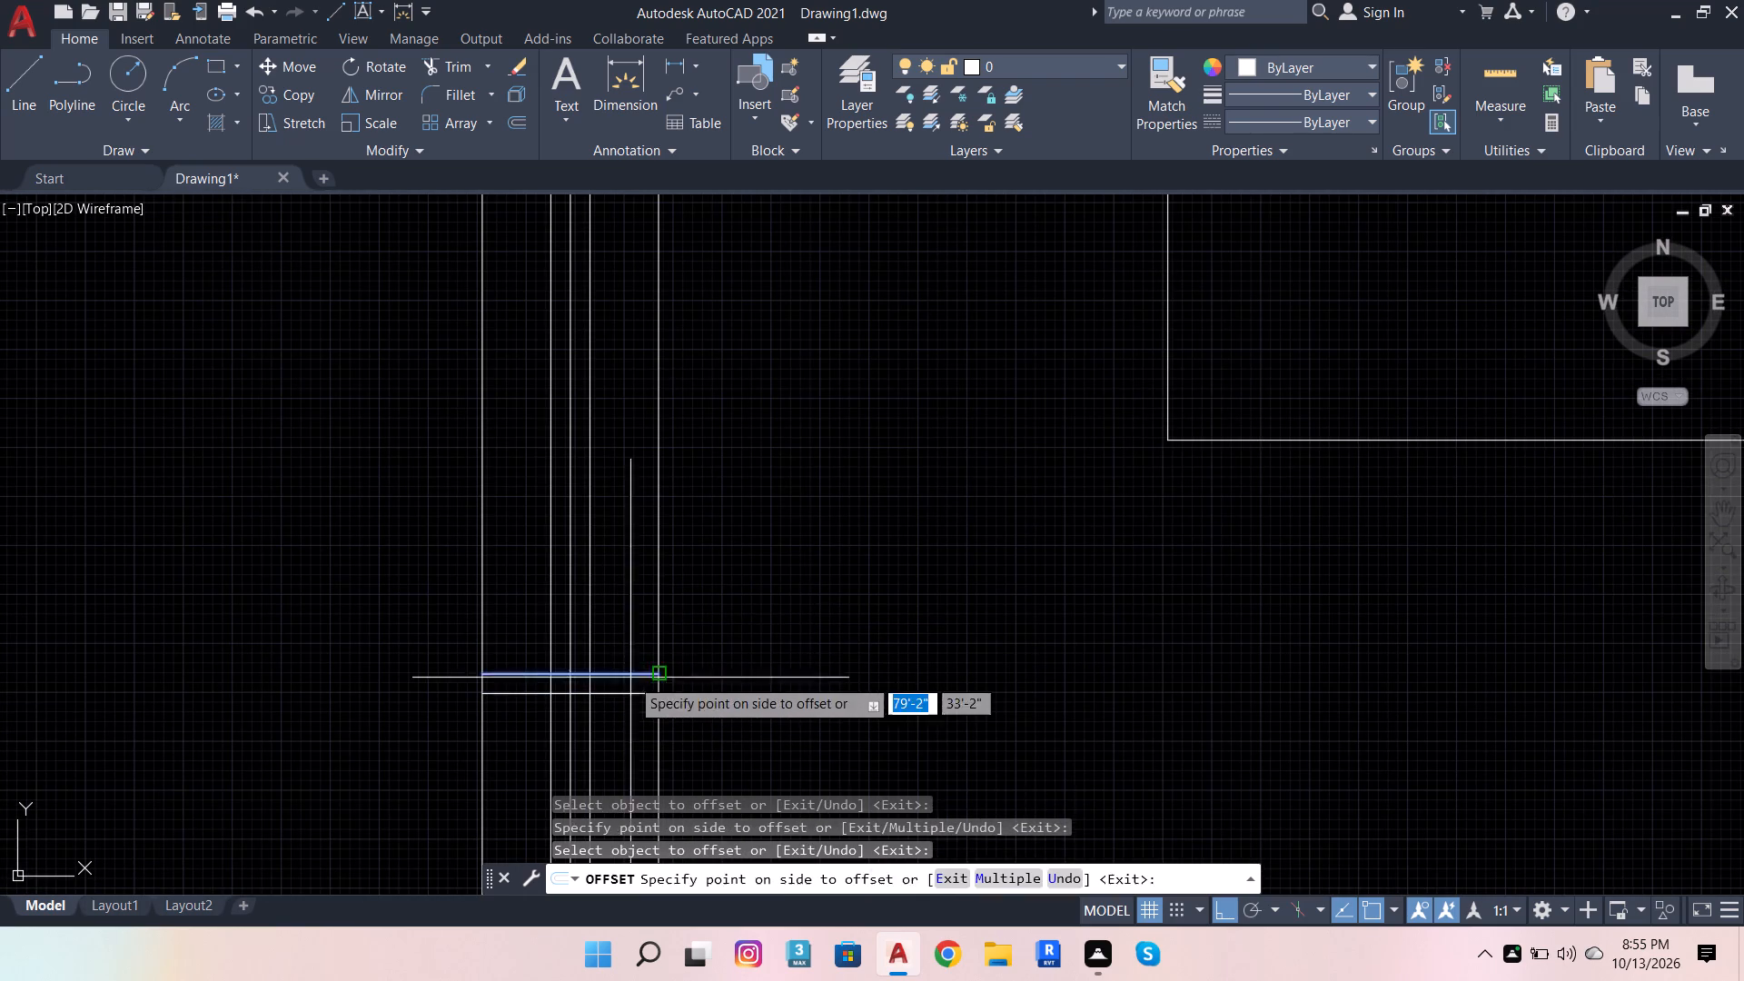
drag(629, 678, 621, 658)
click(598, 567)
scroll(655, 660, down, 2)
scroll(649, 669, up, 4)
click(642, 667)
click(594, 530)
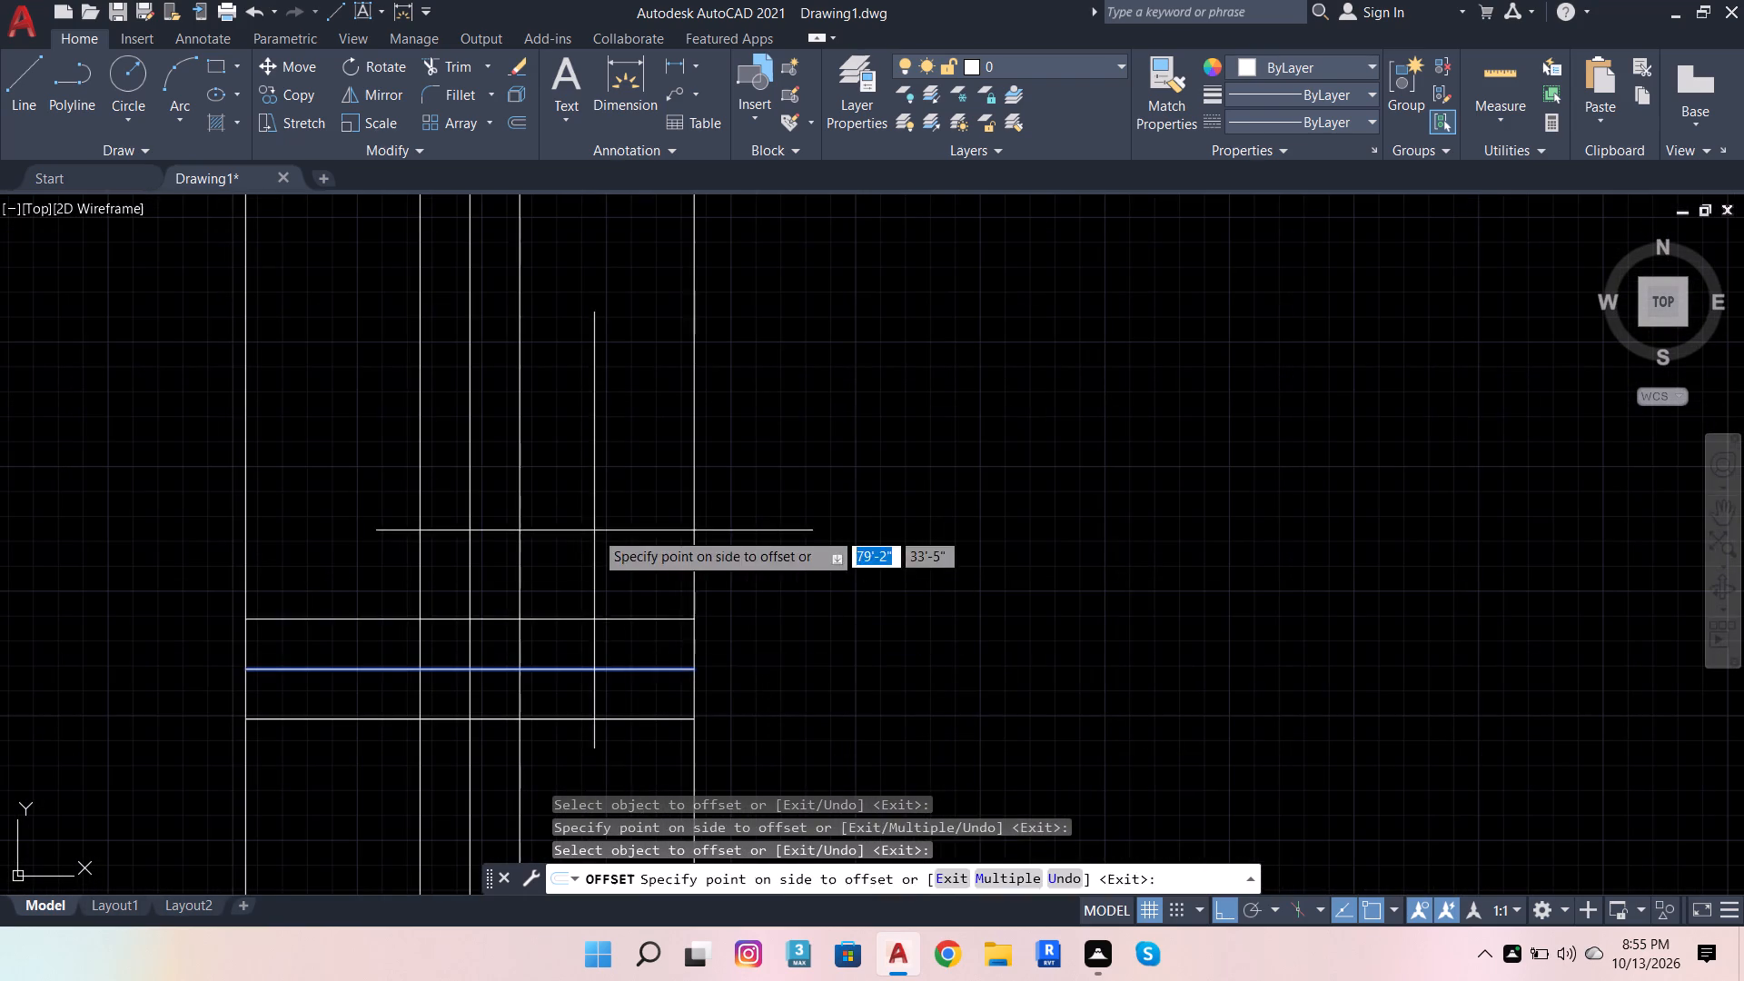
Offset the north wall's window centre line 1" to both its north and south sides.
scroll(627, 580, down, 11)
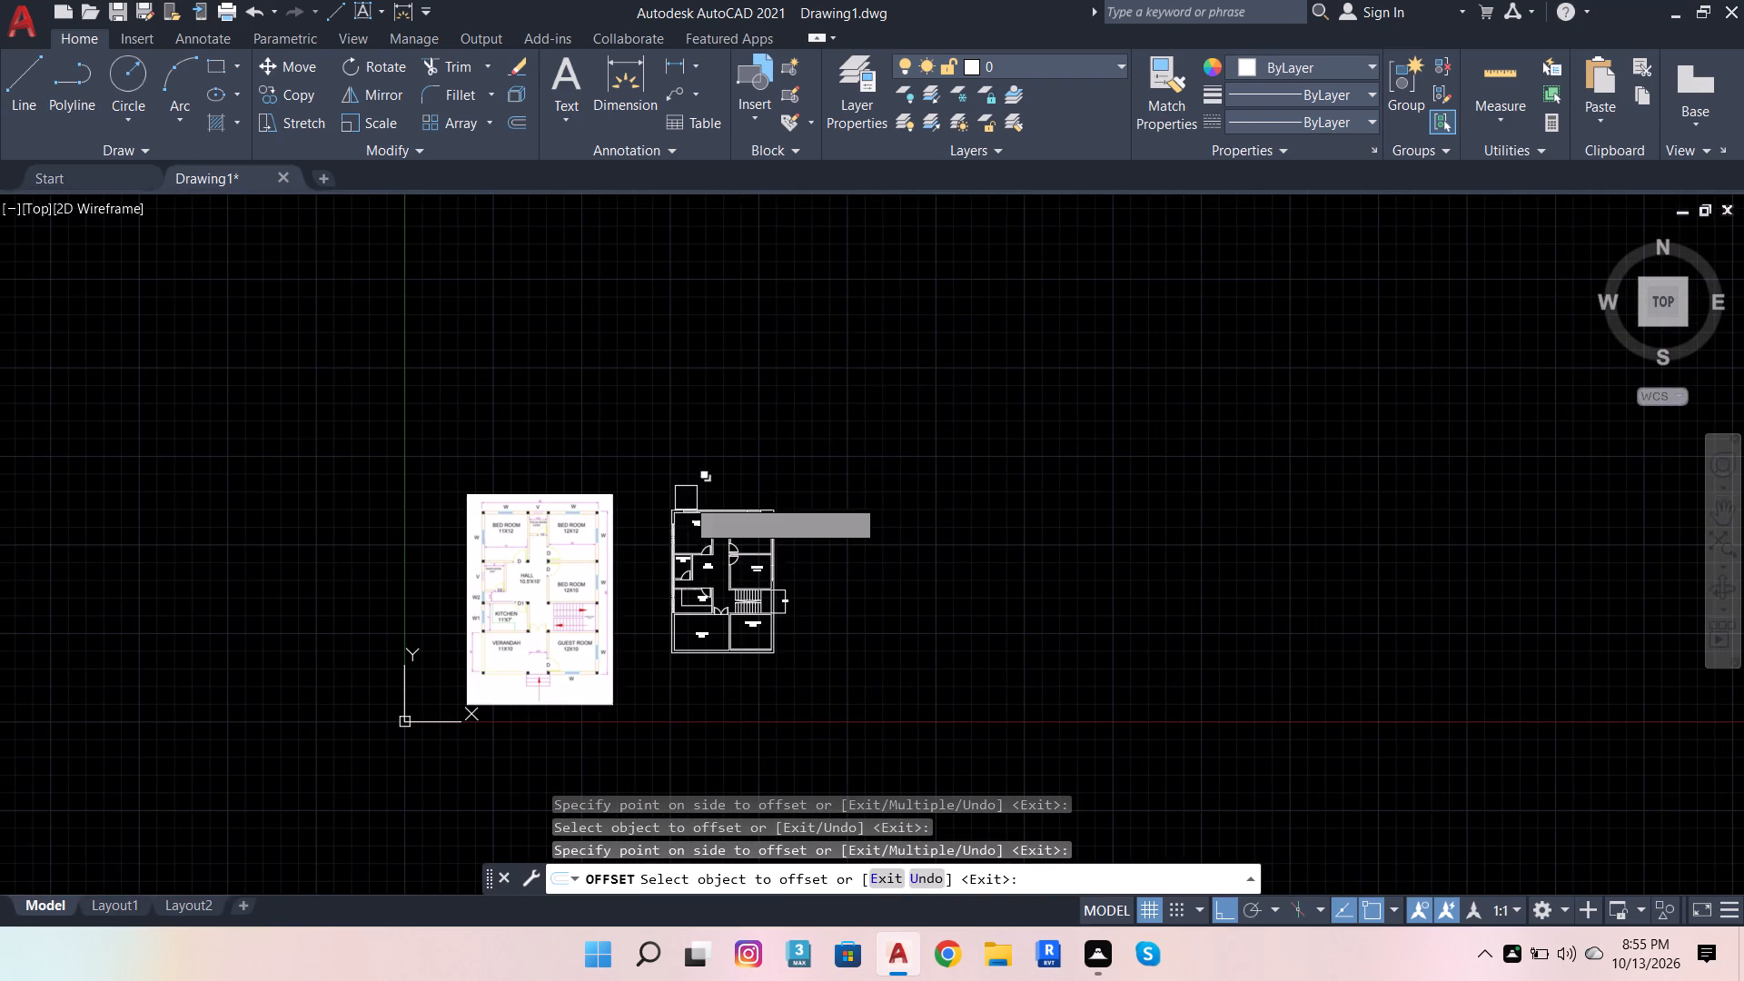
scroll(699, 502, up, 5)
scroll(500, 473, up, 4)
click(245, 468)
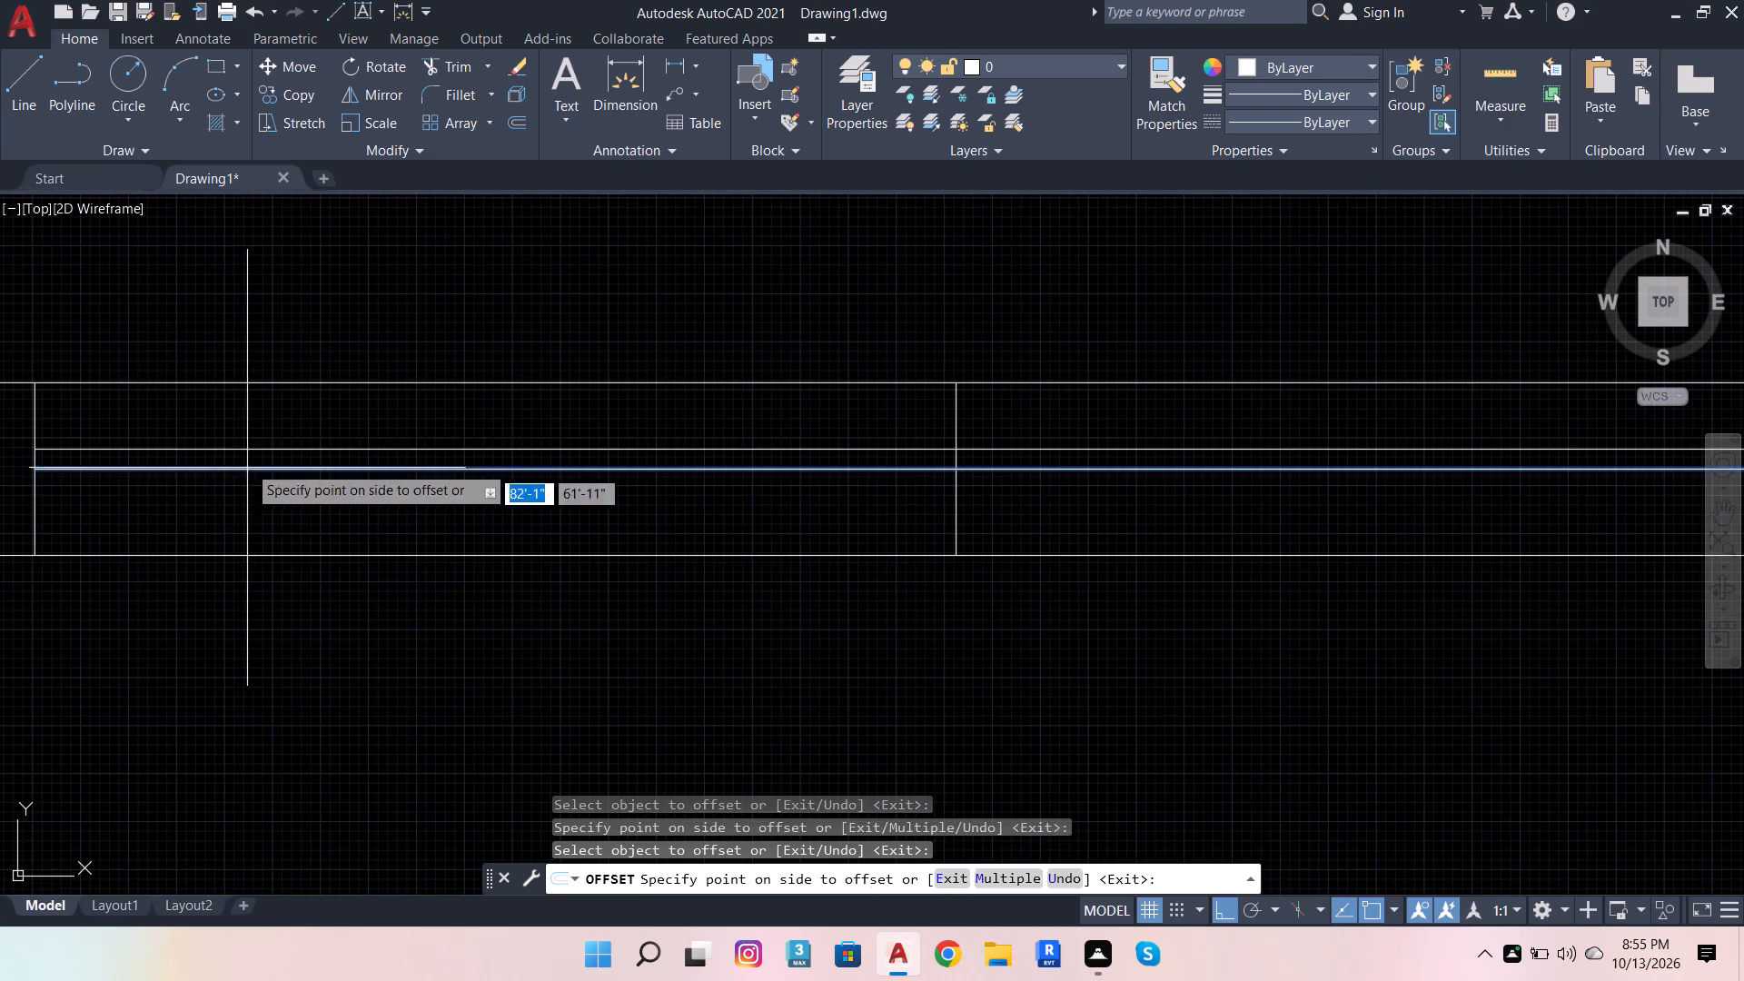
click(277, 337)
click(318, 474)
click(331, 510)
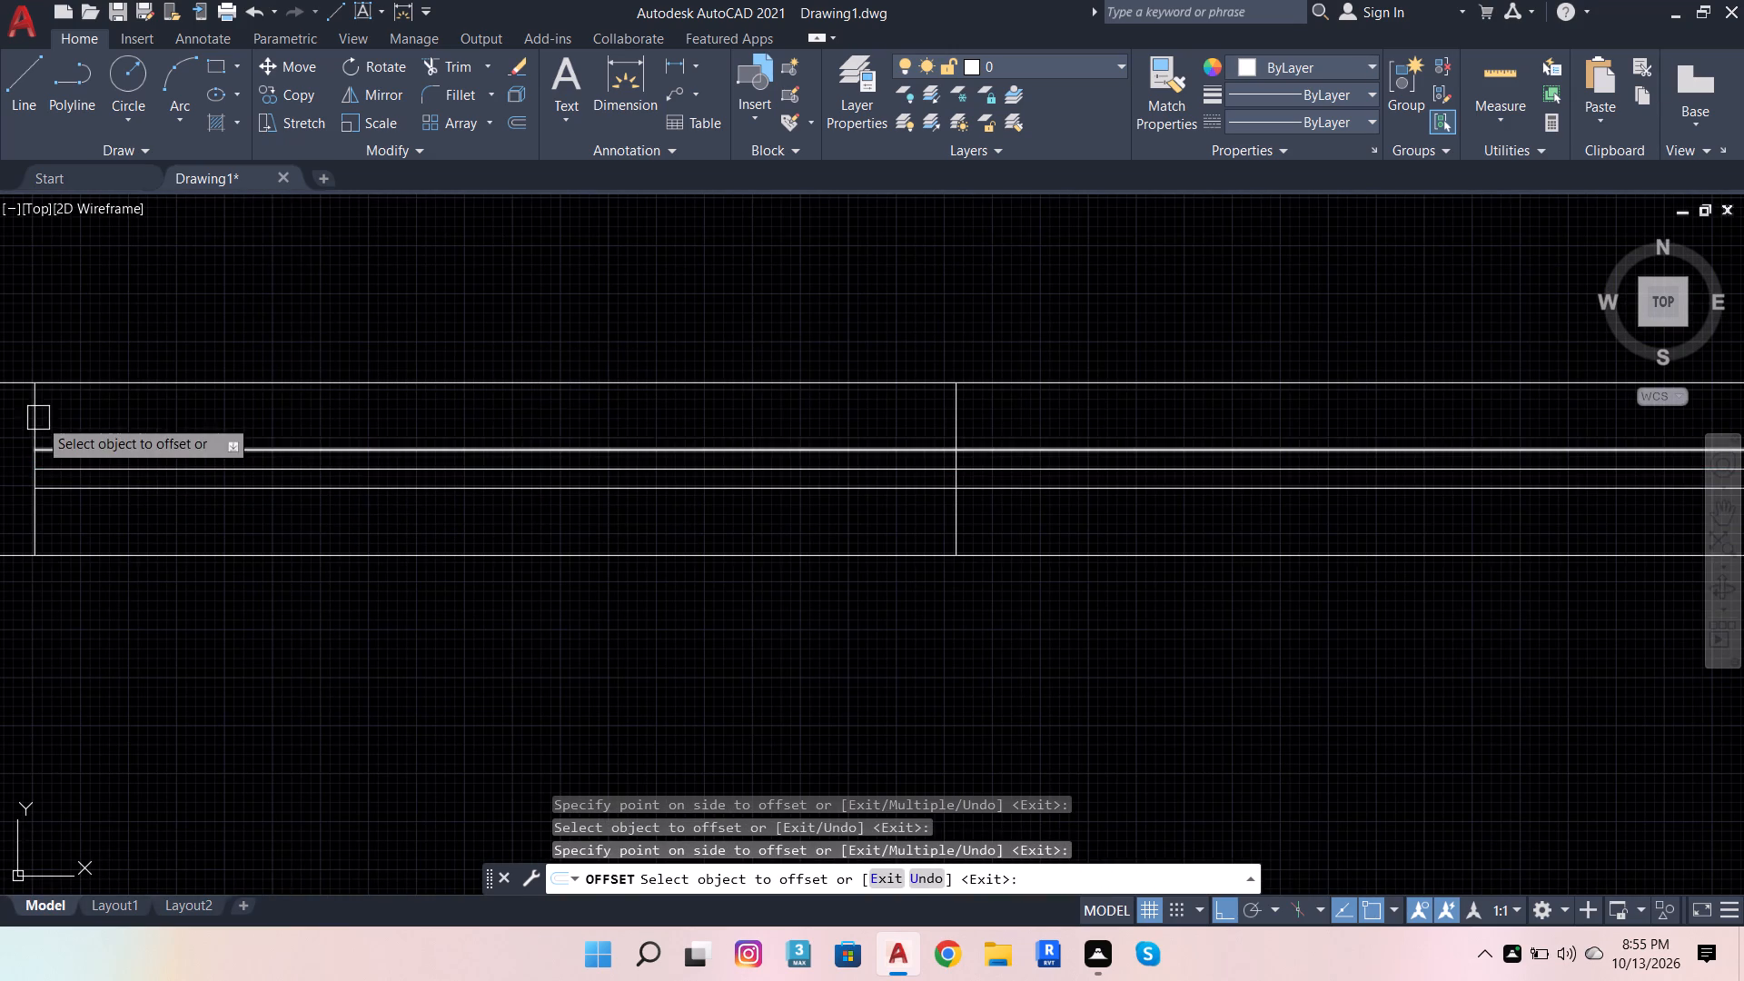
Offset the west and east edges of the 11'x12' bedroom's north window twice each, 1" at a time, towards the window's inside.
click(35, 416)
click(134, 416)
click(60, 423)
click(162, 405)
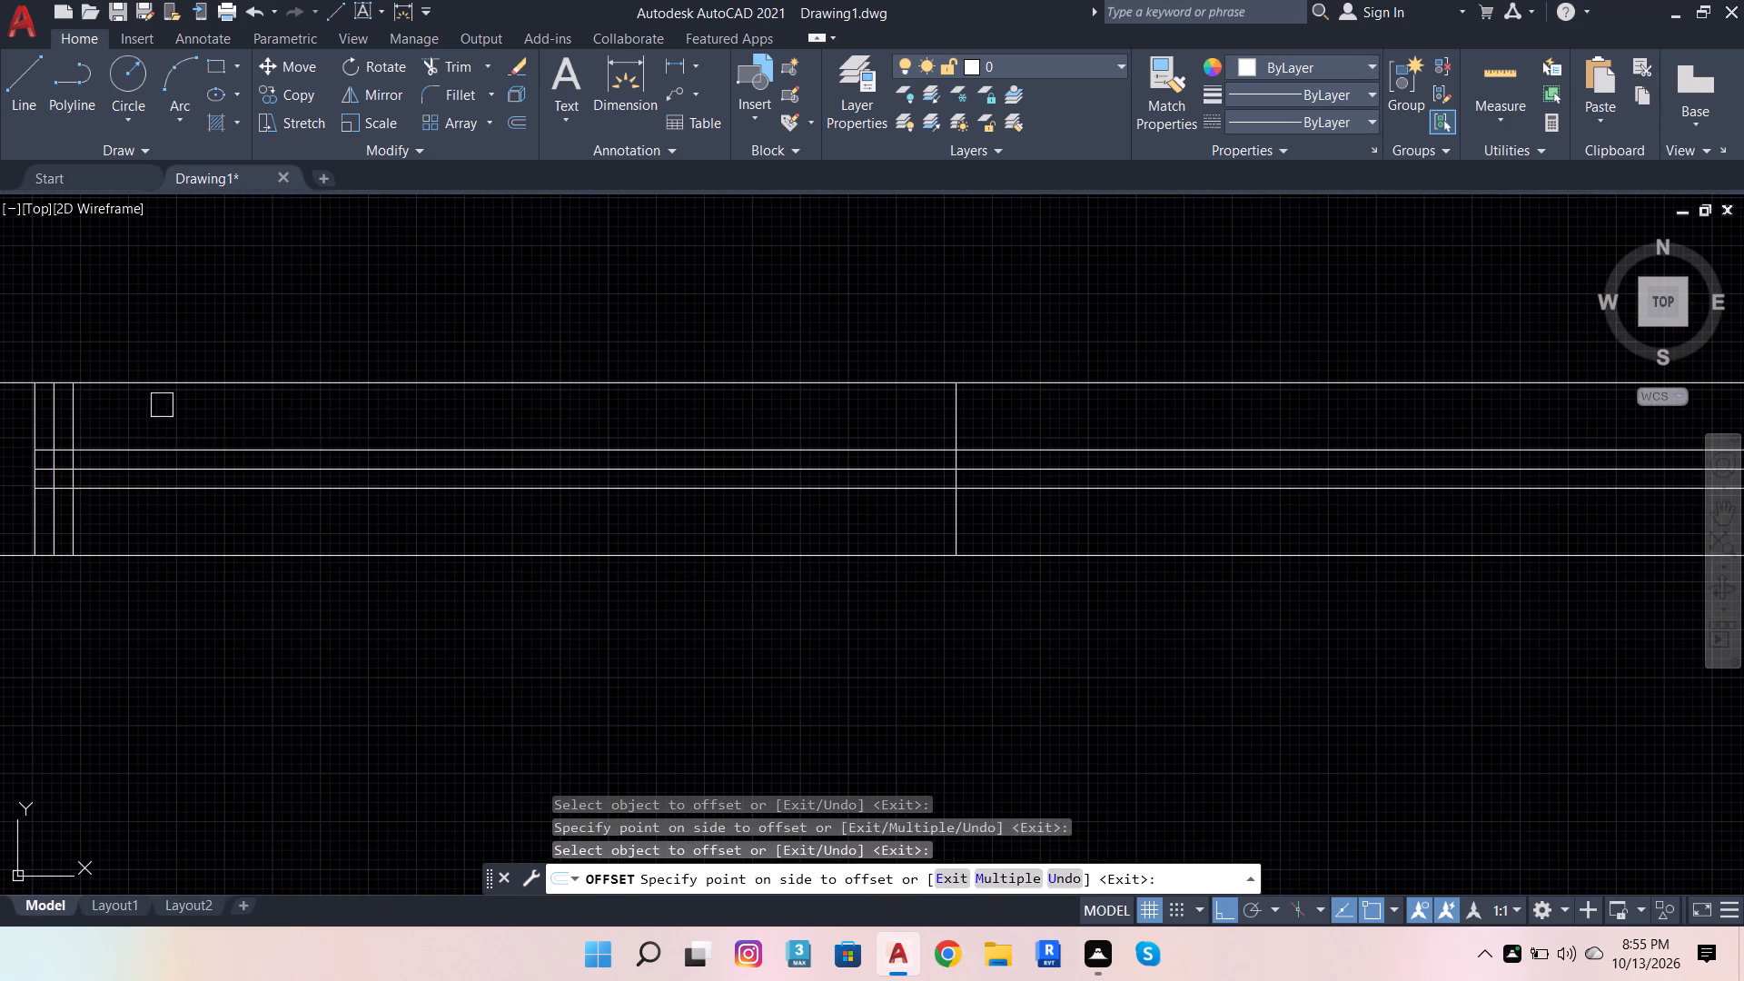
click(950, 416)
click(891, 424)
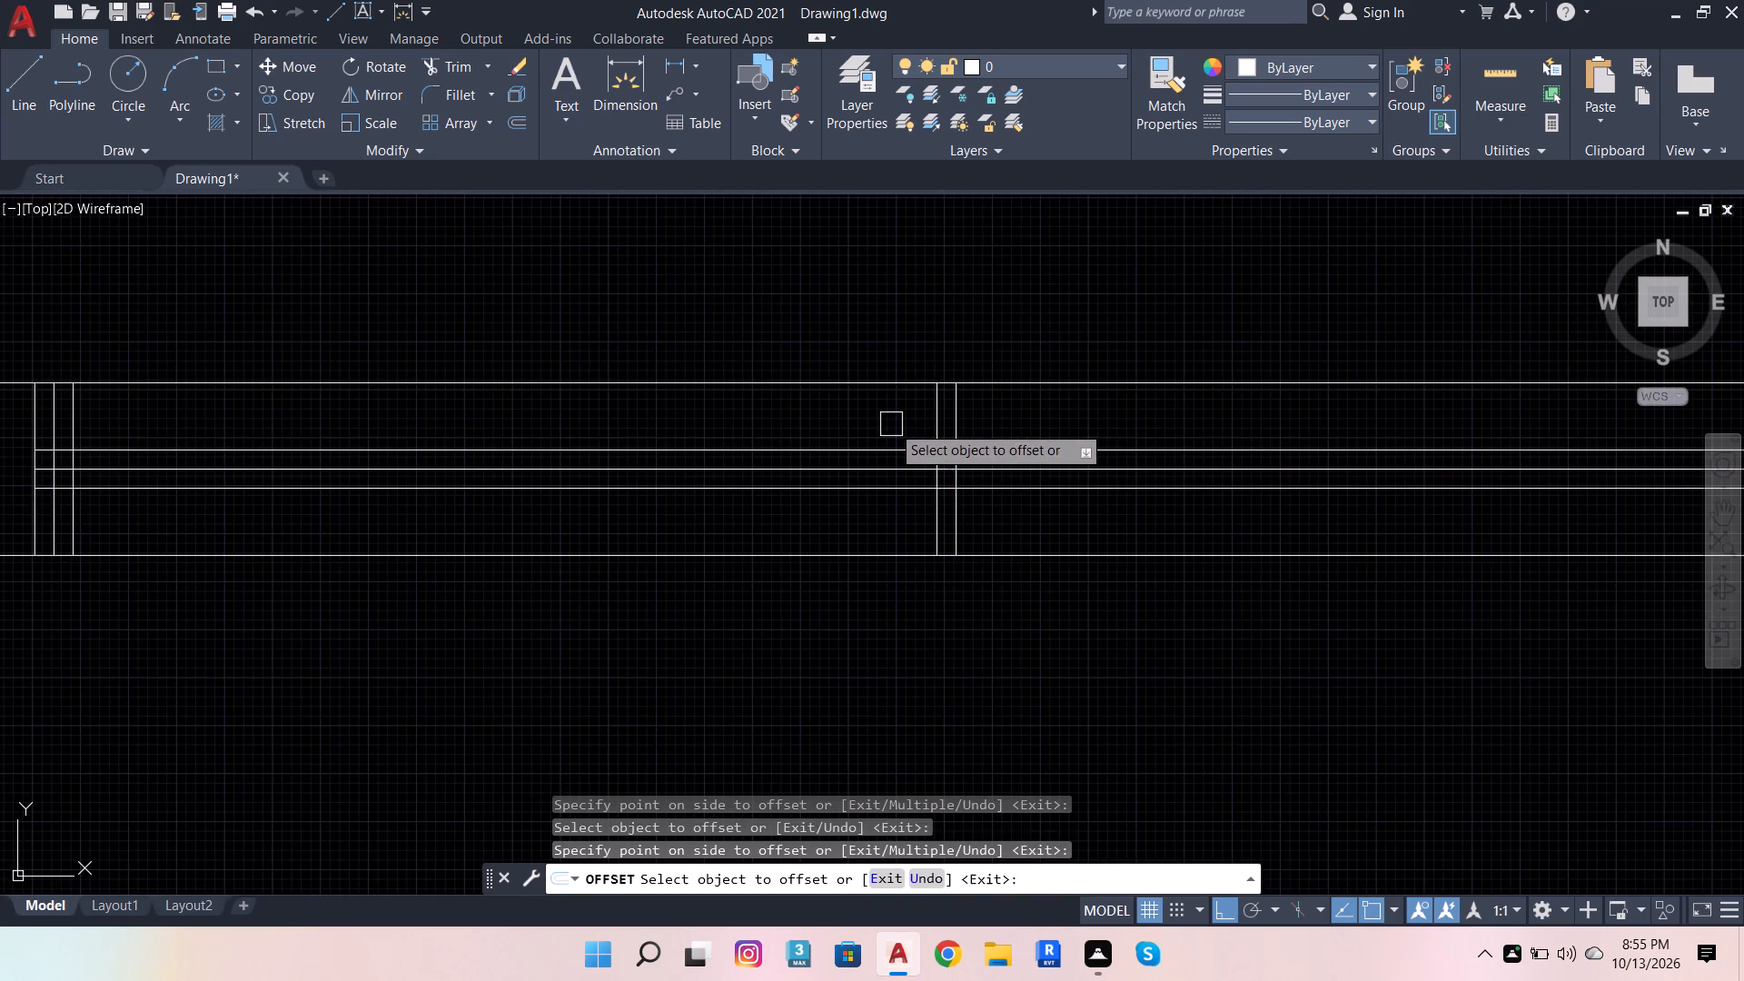
click(929, 413)
click(798, 441)
scroll(738, 437, down, 3)
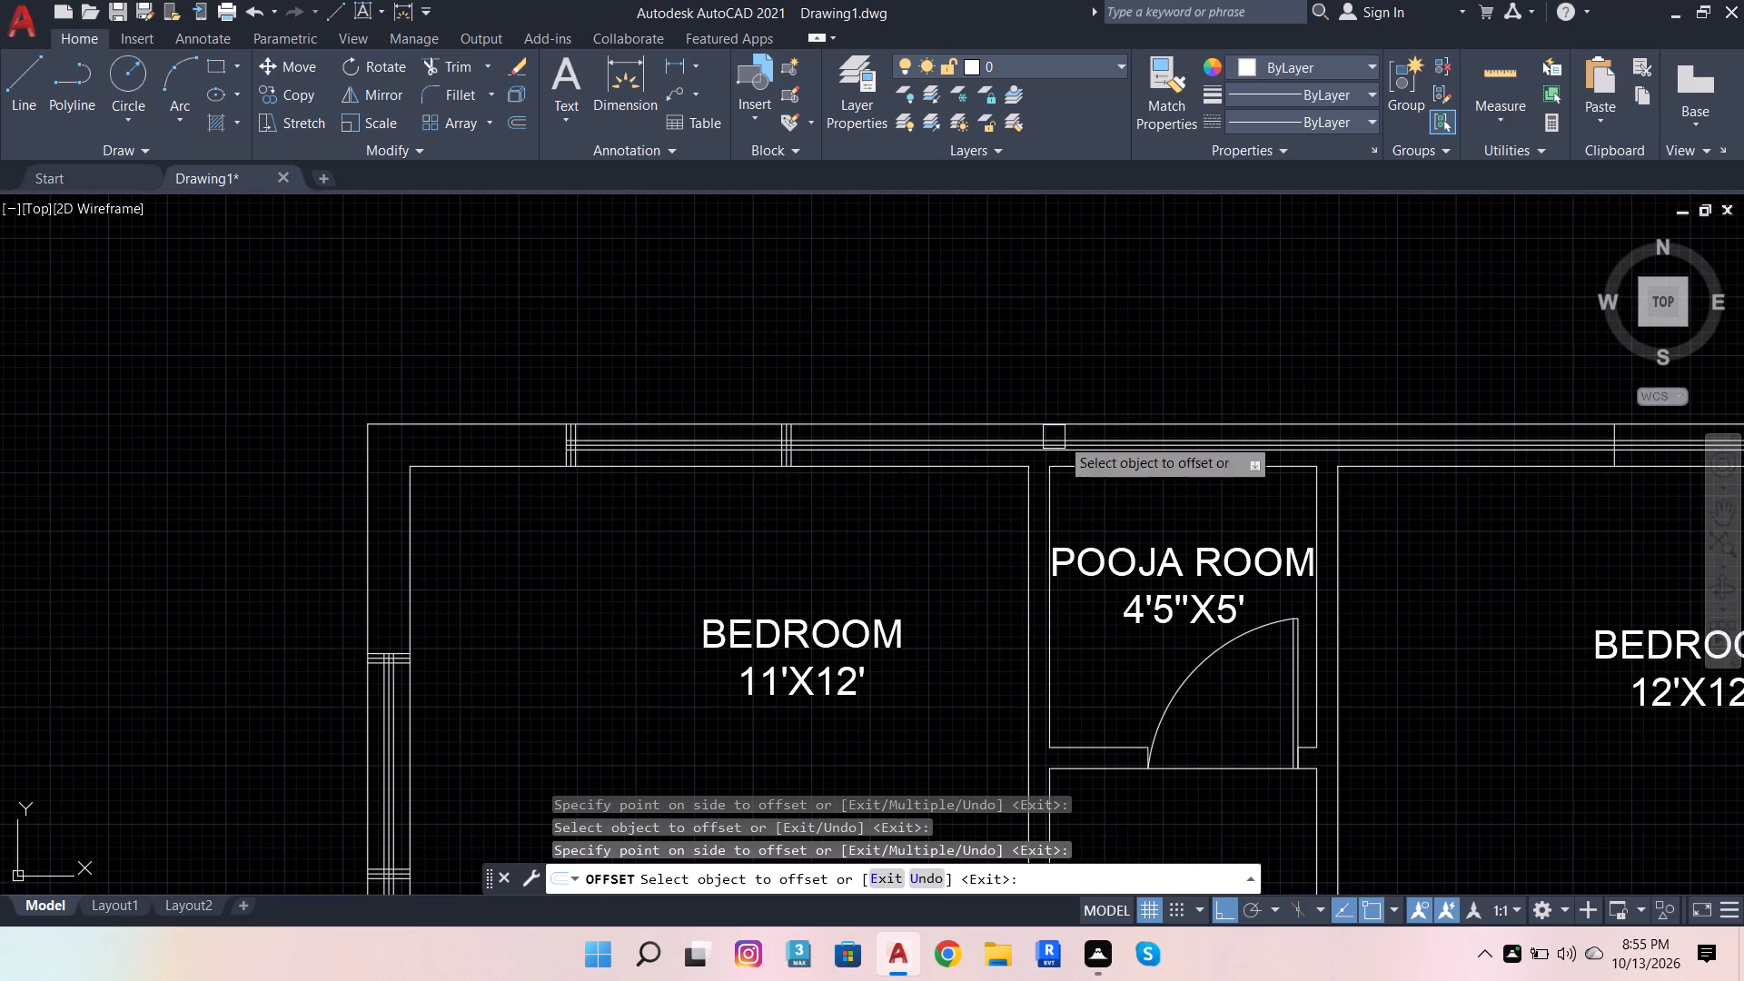
Offset the west and east edges of the 12'X12' bedroom's north window twice each, 1" at a time, towards the window's inside.
scroll(823, 532, down, 2)
scroll(1132, 472, up, 4)
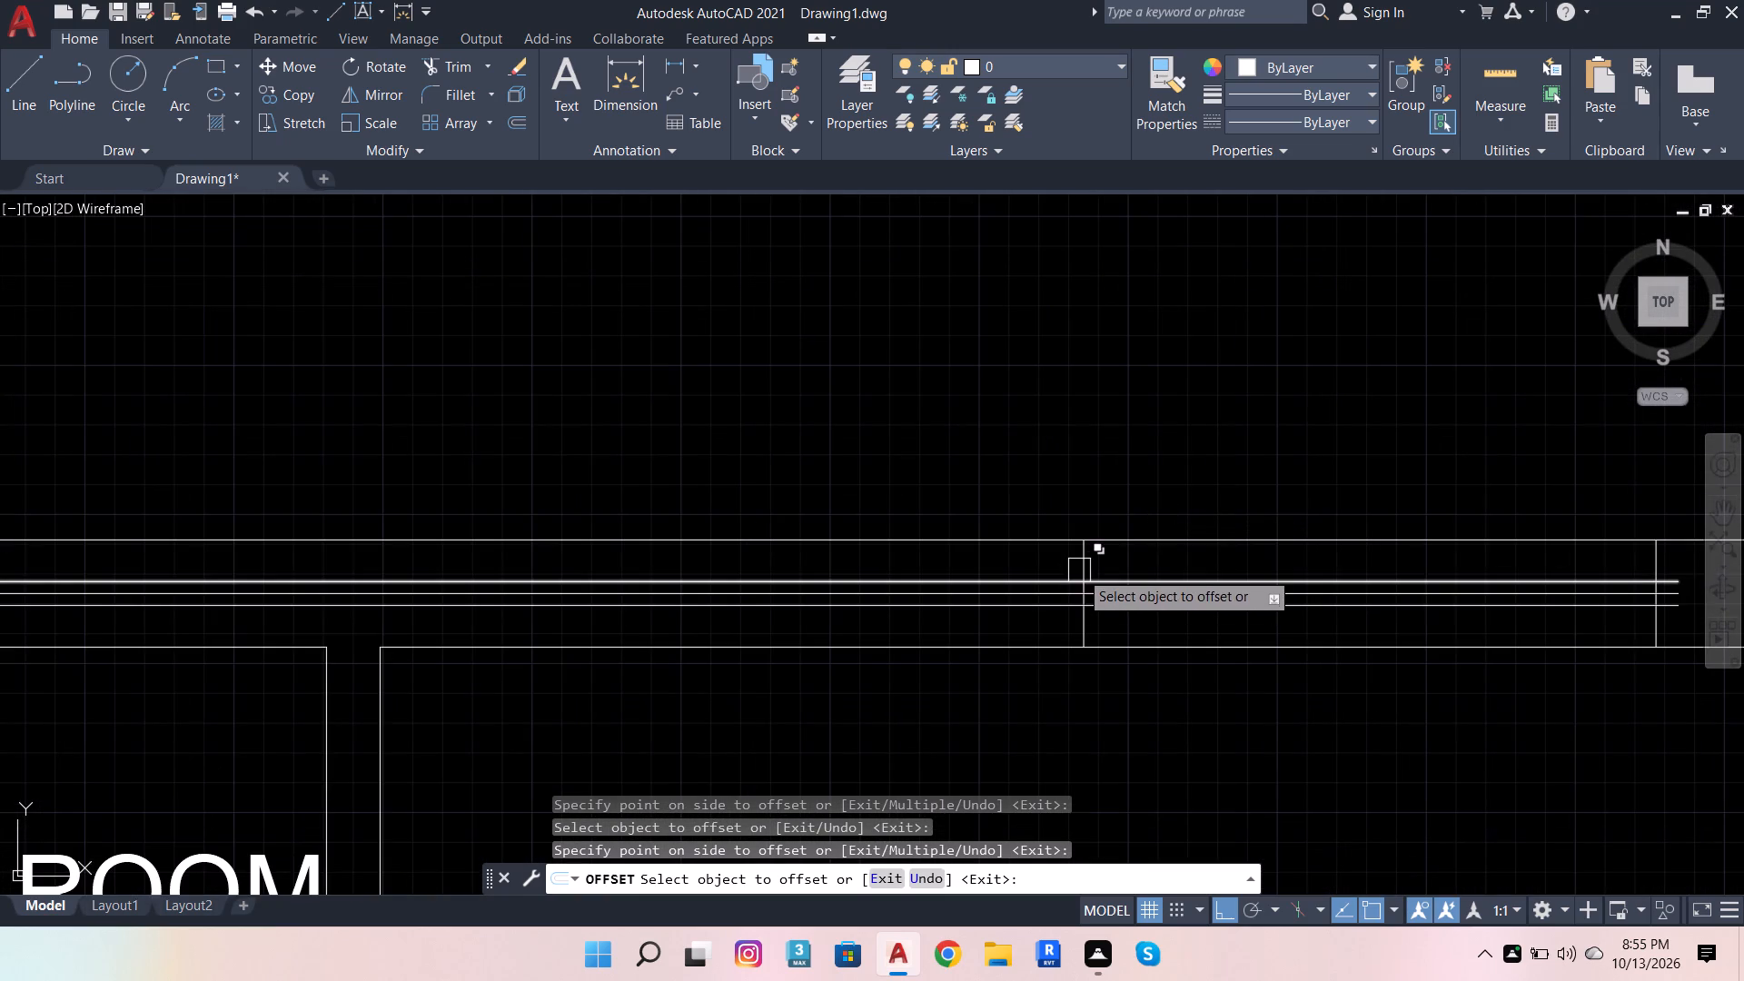
click(1080, 563)
click(1158, 545)
drag(1100, 560, 1111, 555)
click(1154, 541)
scroll(1024, 570, down, 3)
scroll(1195, 541, up, 4)
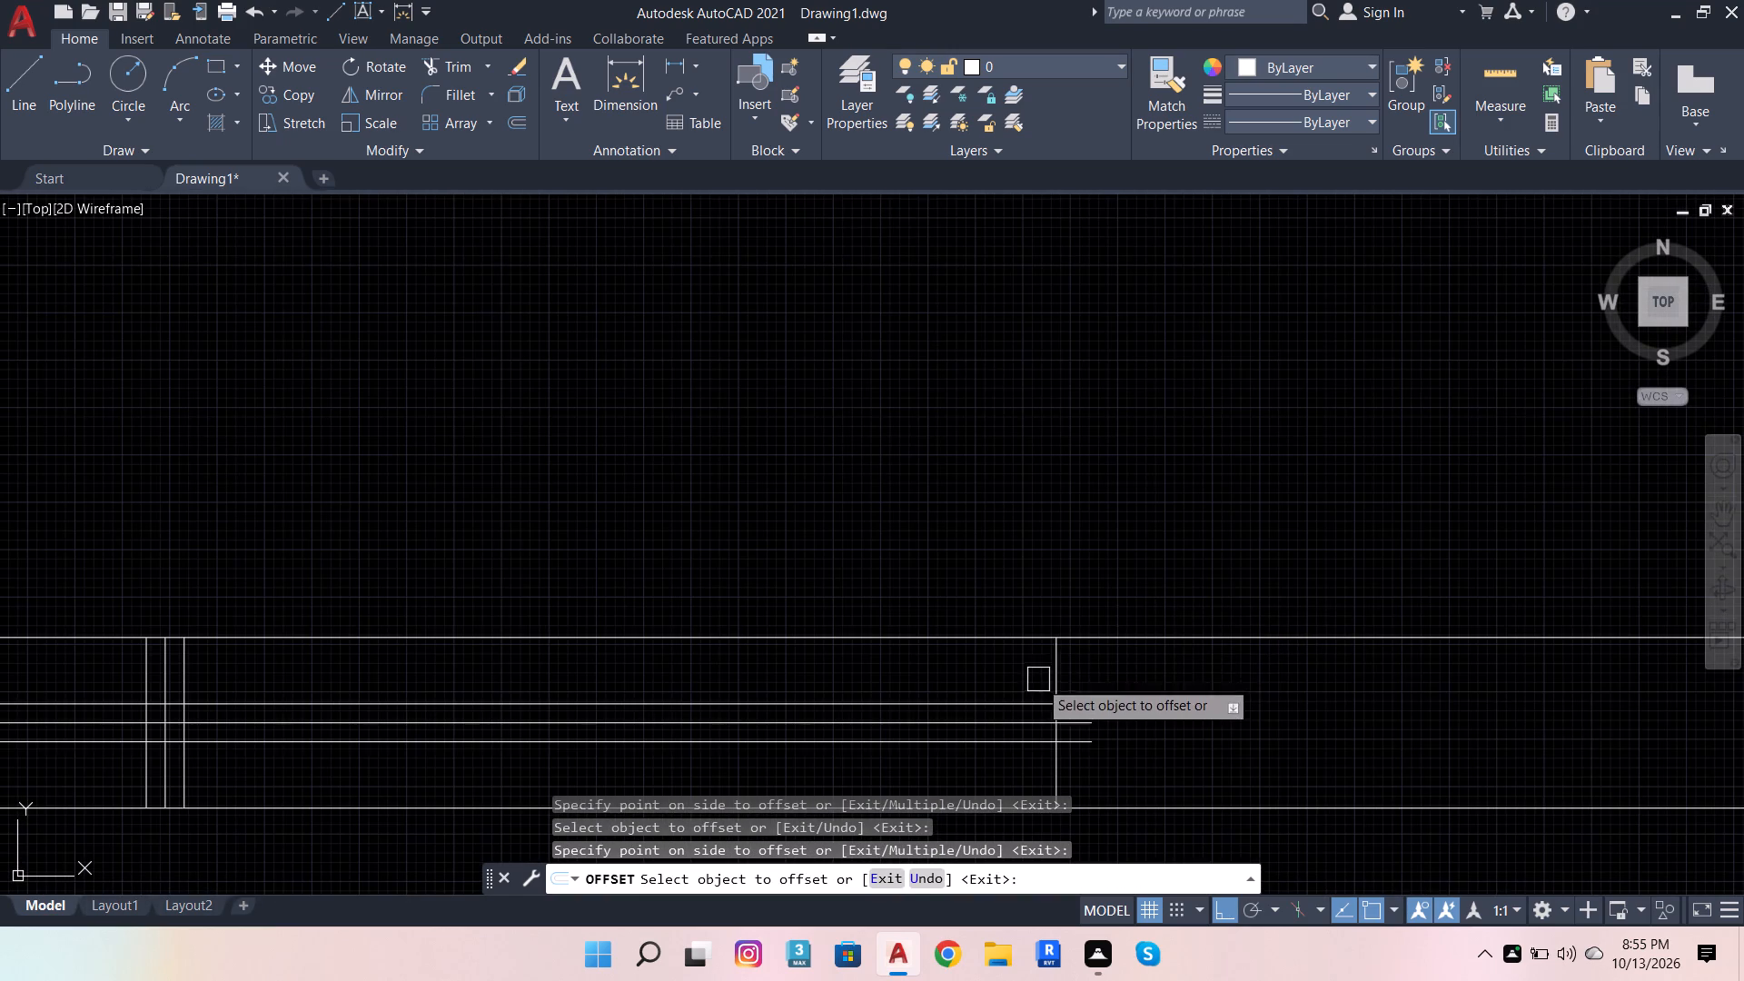
click(1062, 659)
click(995, 686)
click(1037, 676)
click(876, 671)
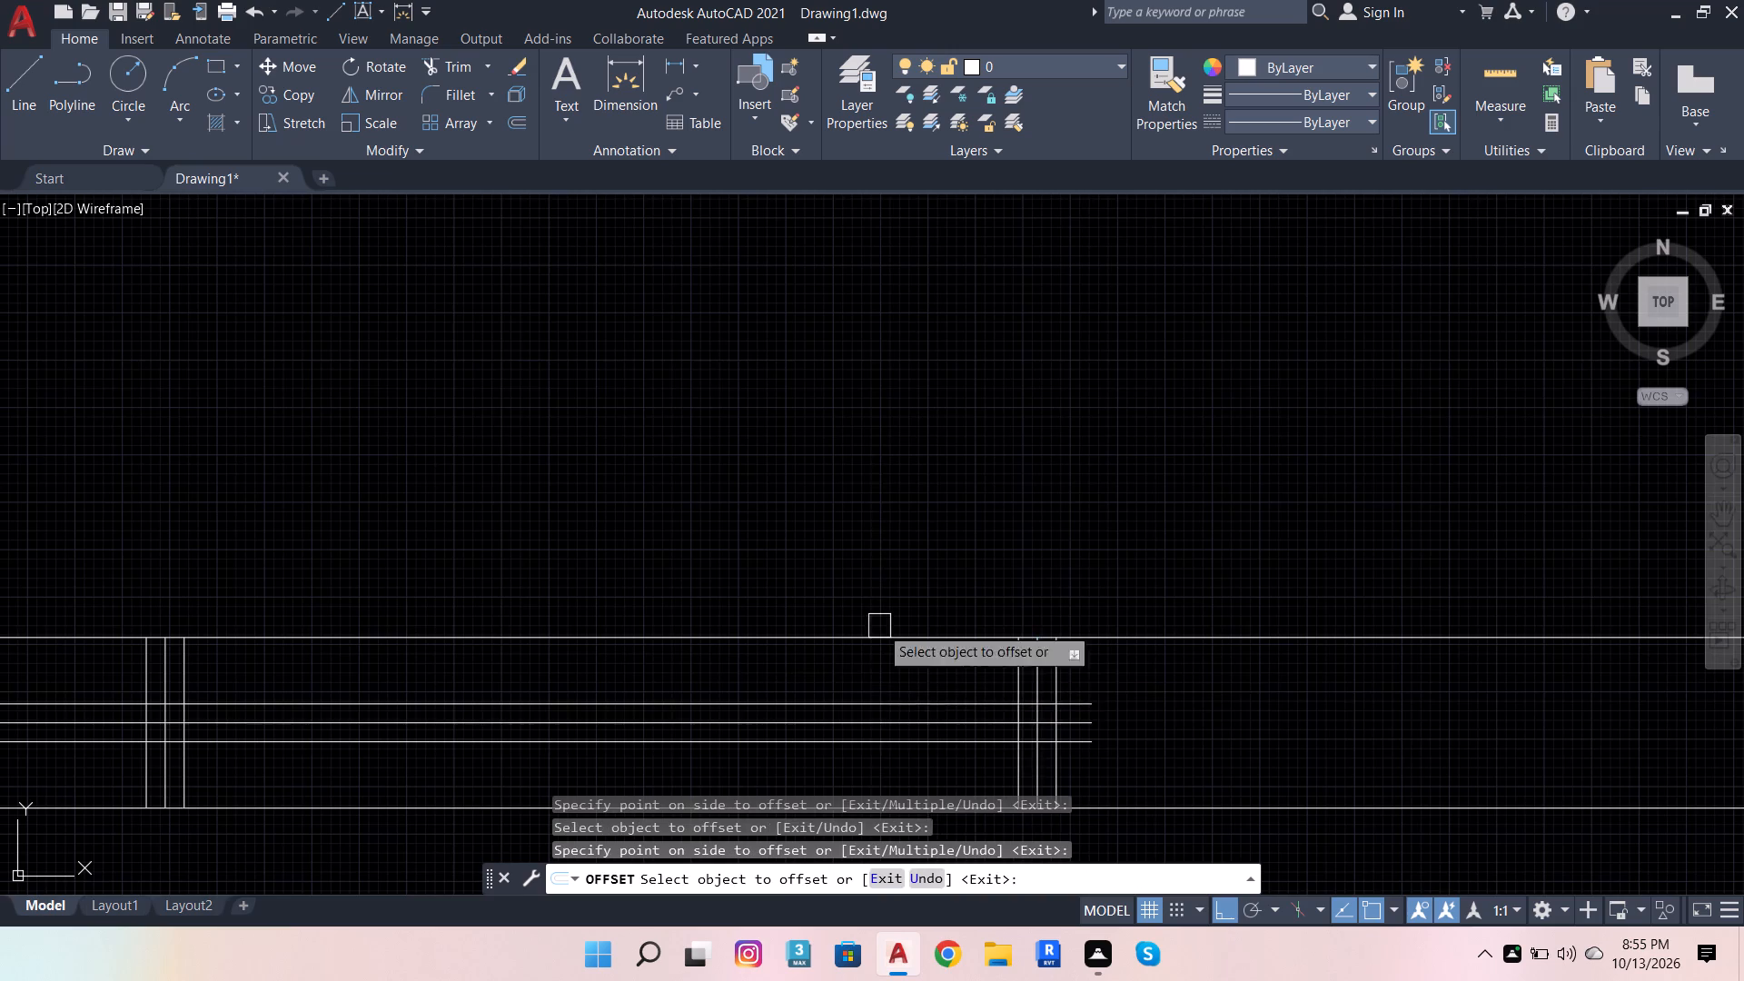
Offset the east wall's window centre line 1" to both its east and west sides.
scroll(990, 496, down, 3)
scroll(1244, 679, down, 1)
scroll(1264, 783, up, 4)
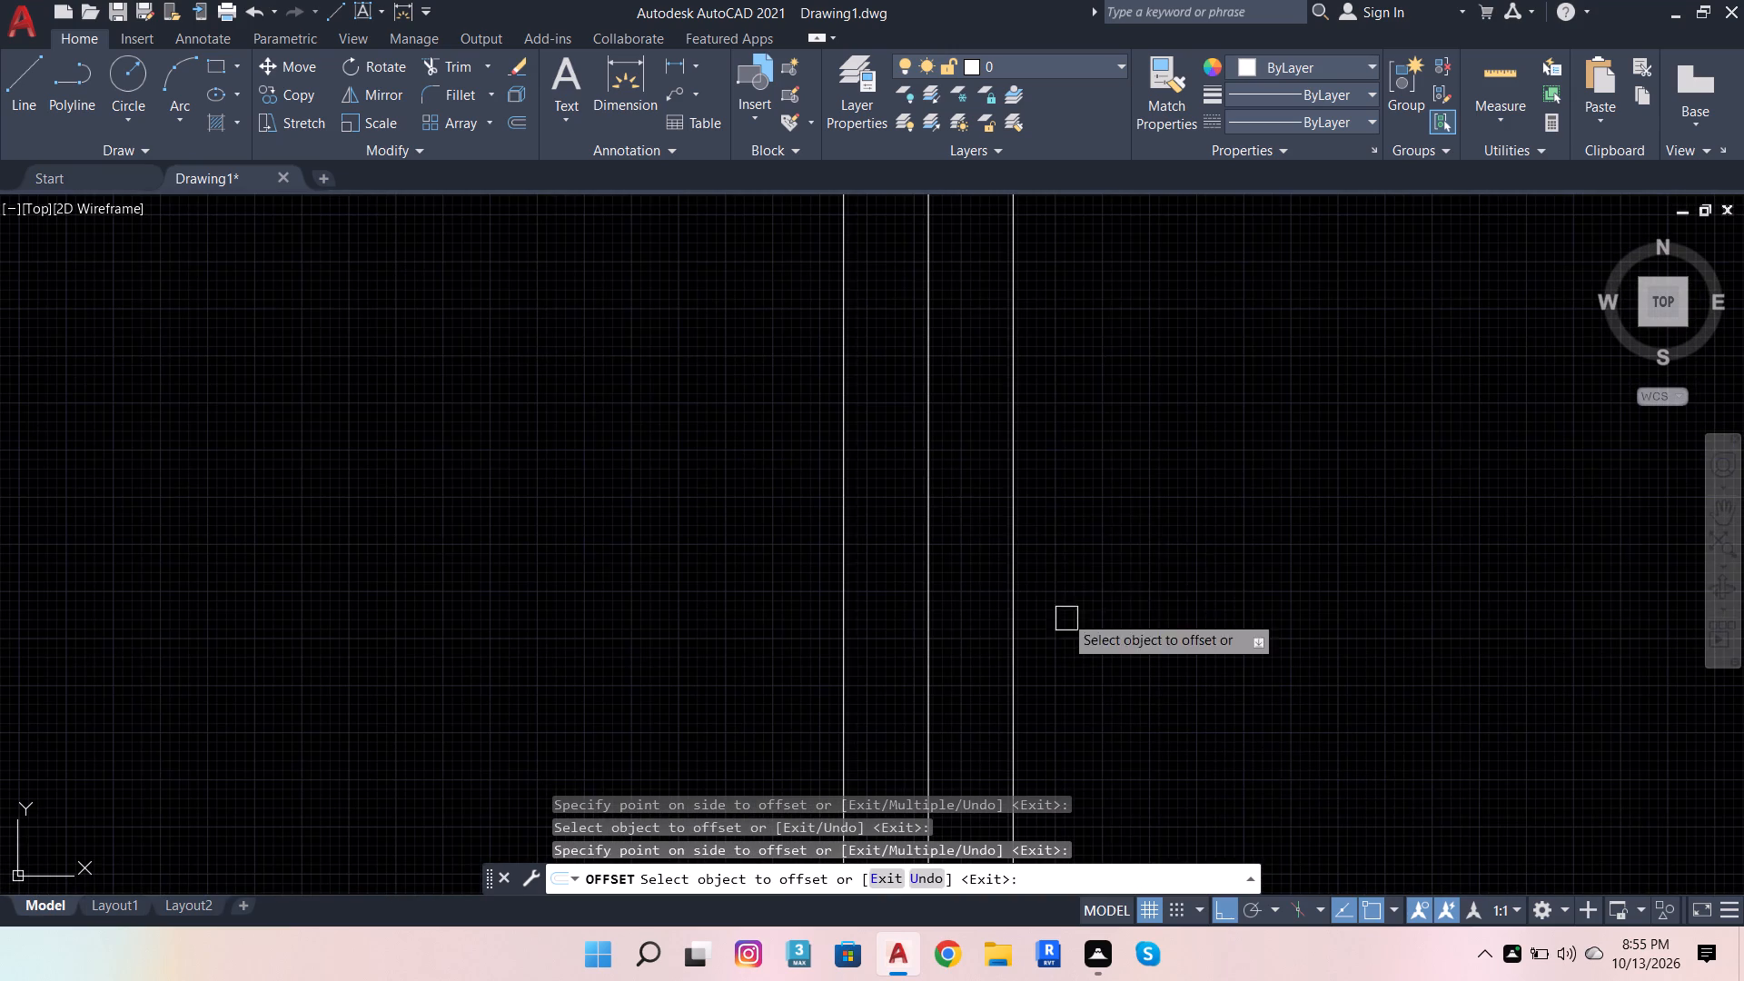
click(929, 510)
click(1021, 503)
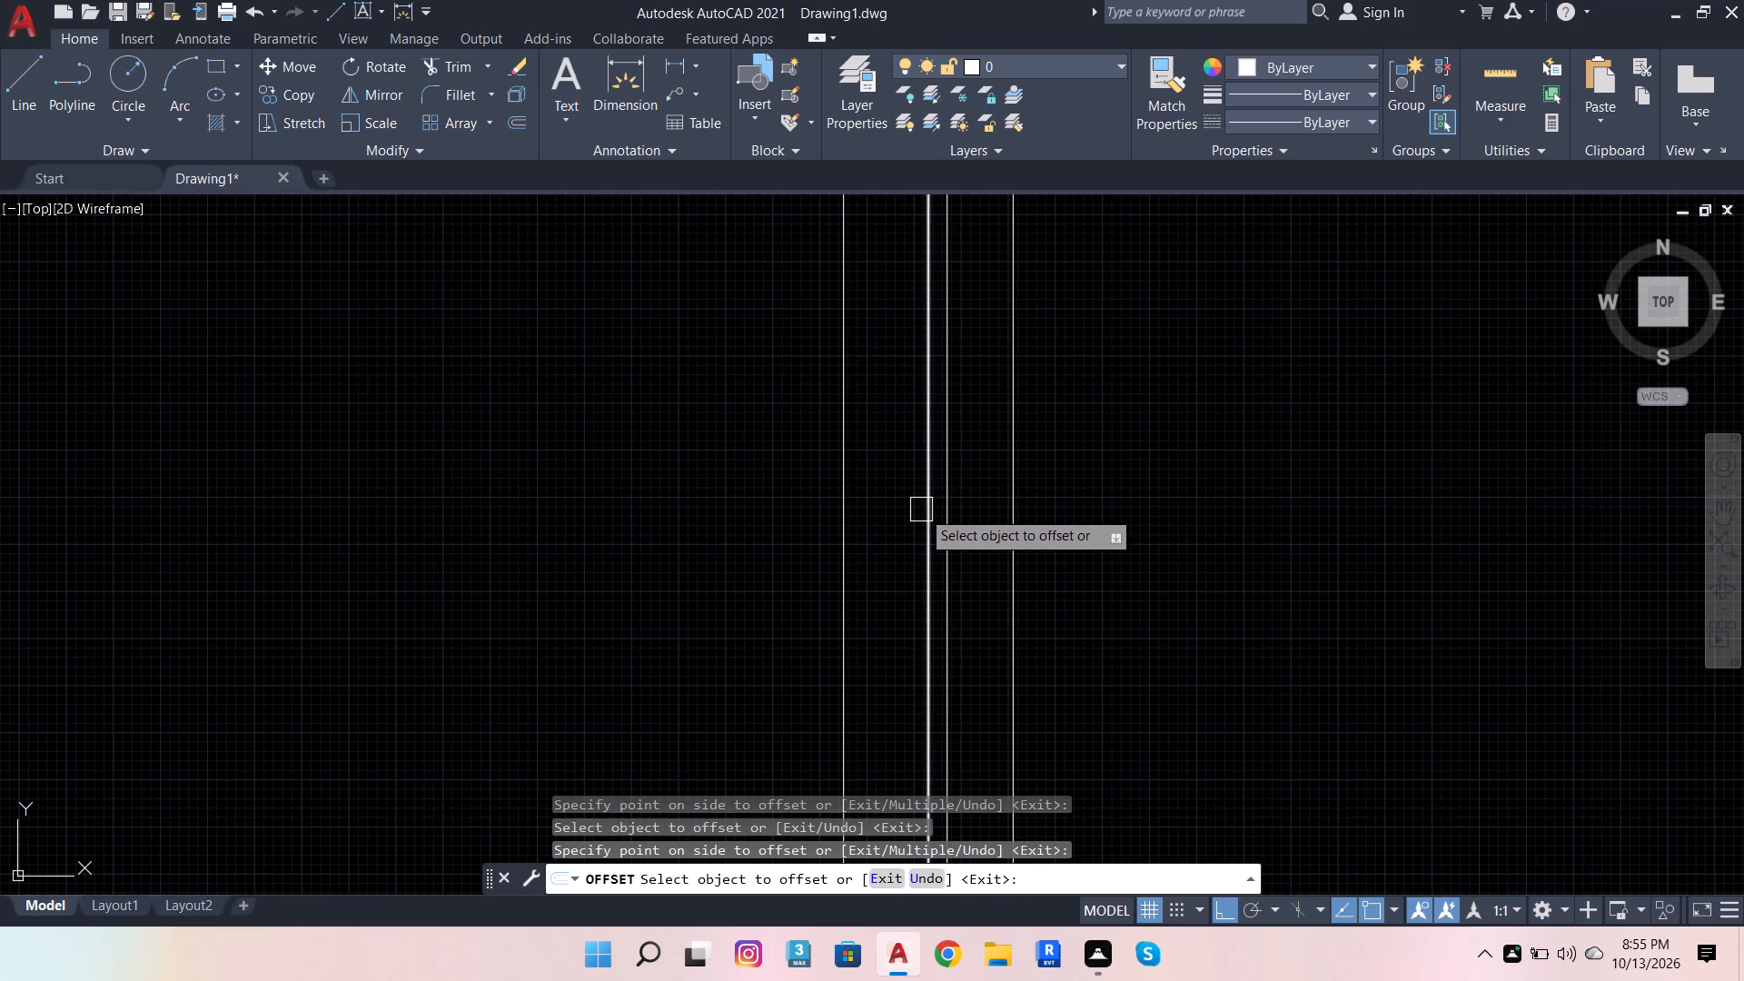
click(921, 510)
click(743, 562)
Offset the north and south edges of the 12'X12' bedroom's east window twice each, 1" at a time, towards the window's inside.
scroll(964, 632, down, 2)
scroll(992, 436, up, 3)
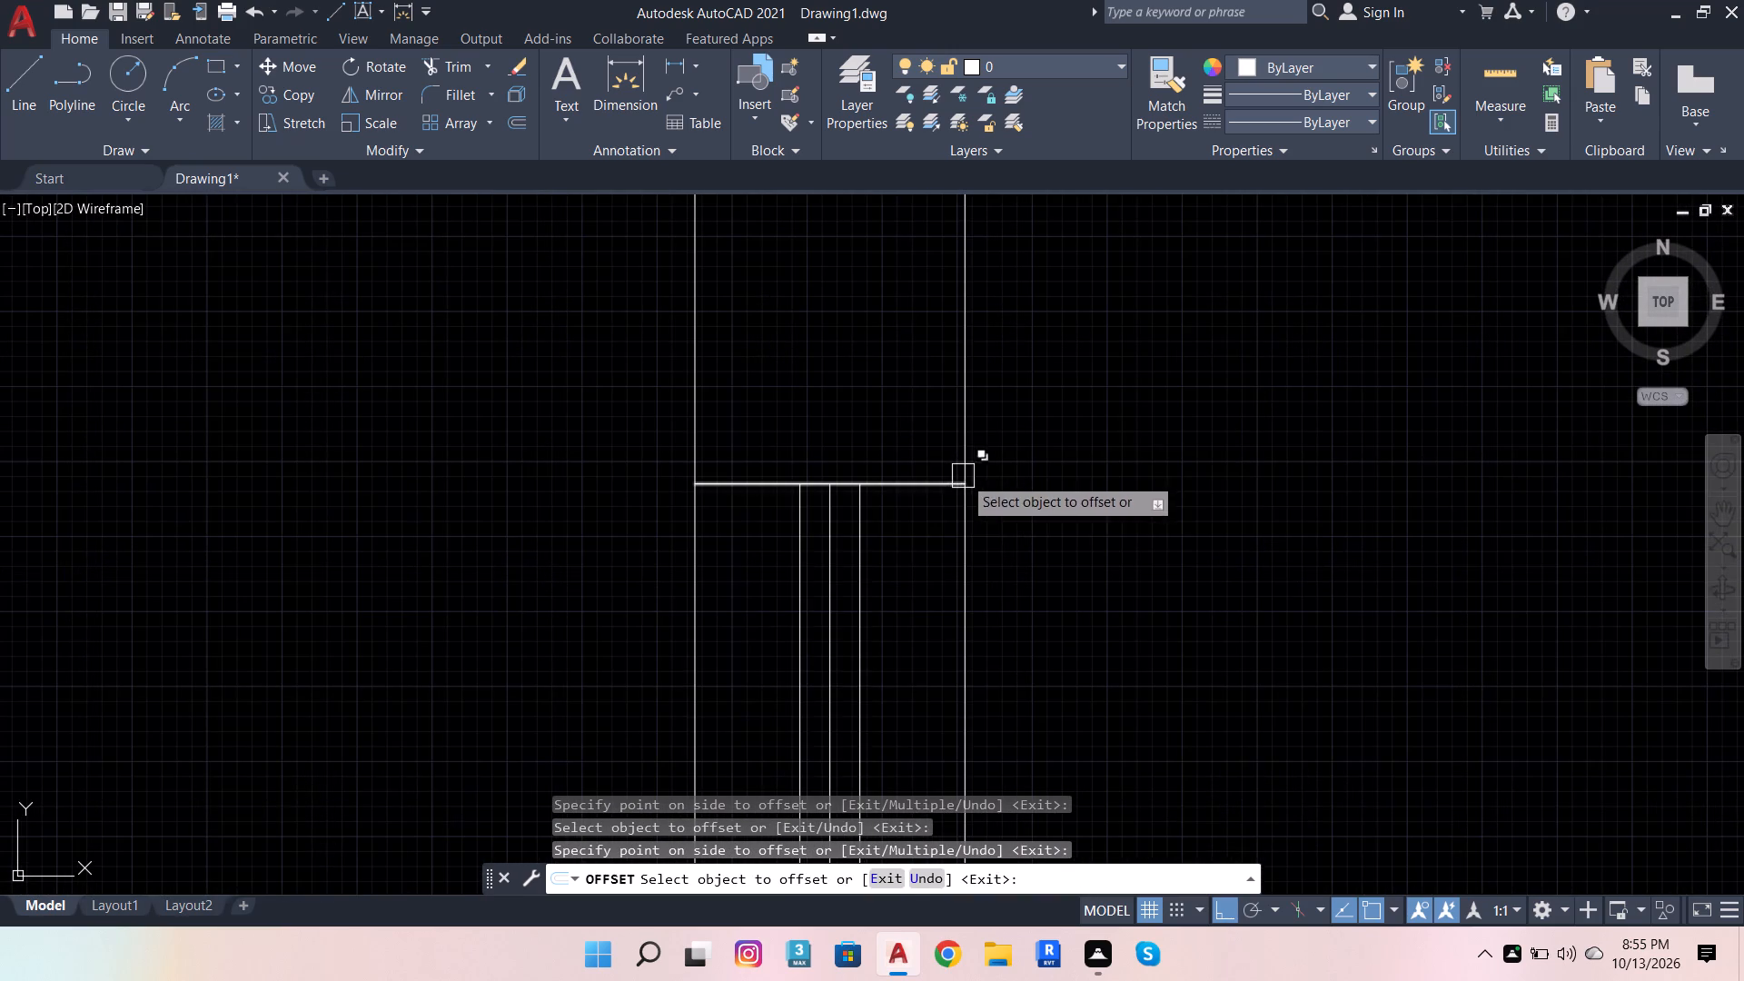
click(901, 494)
click(909, 567)
click(926, 525)
click(925, 609)
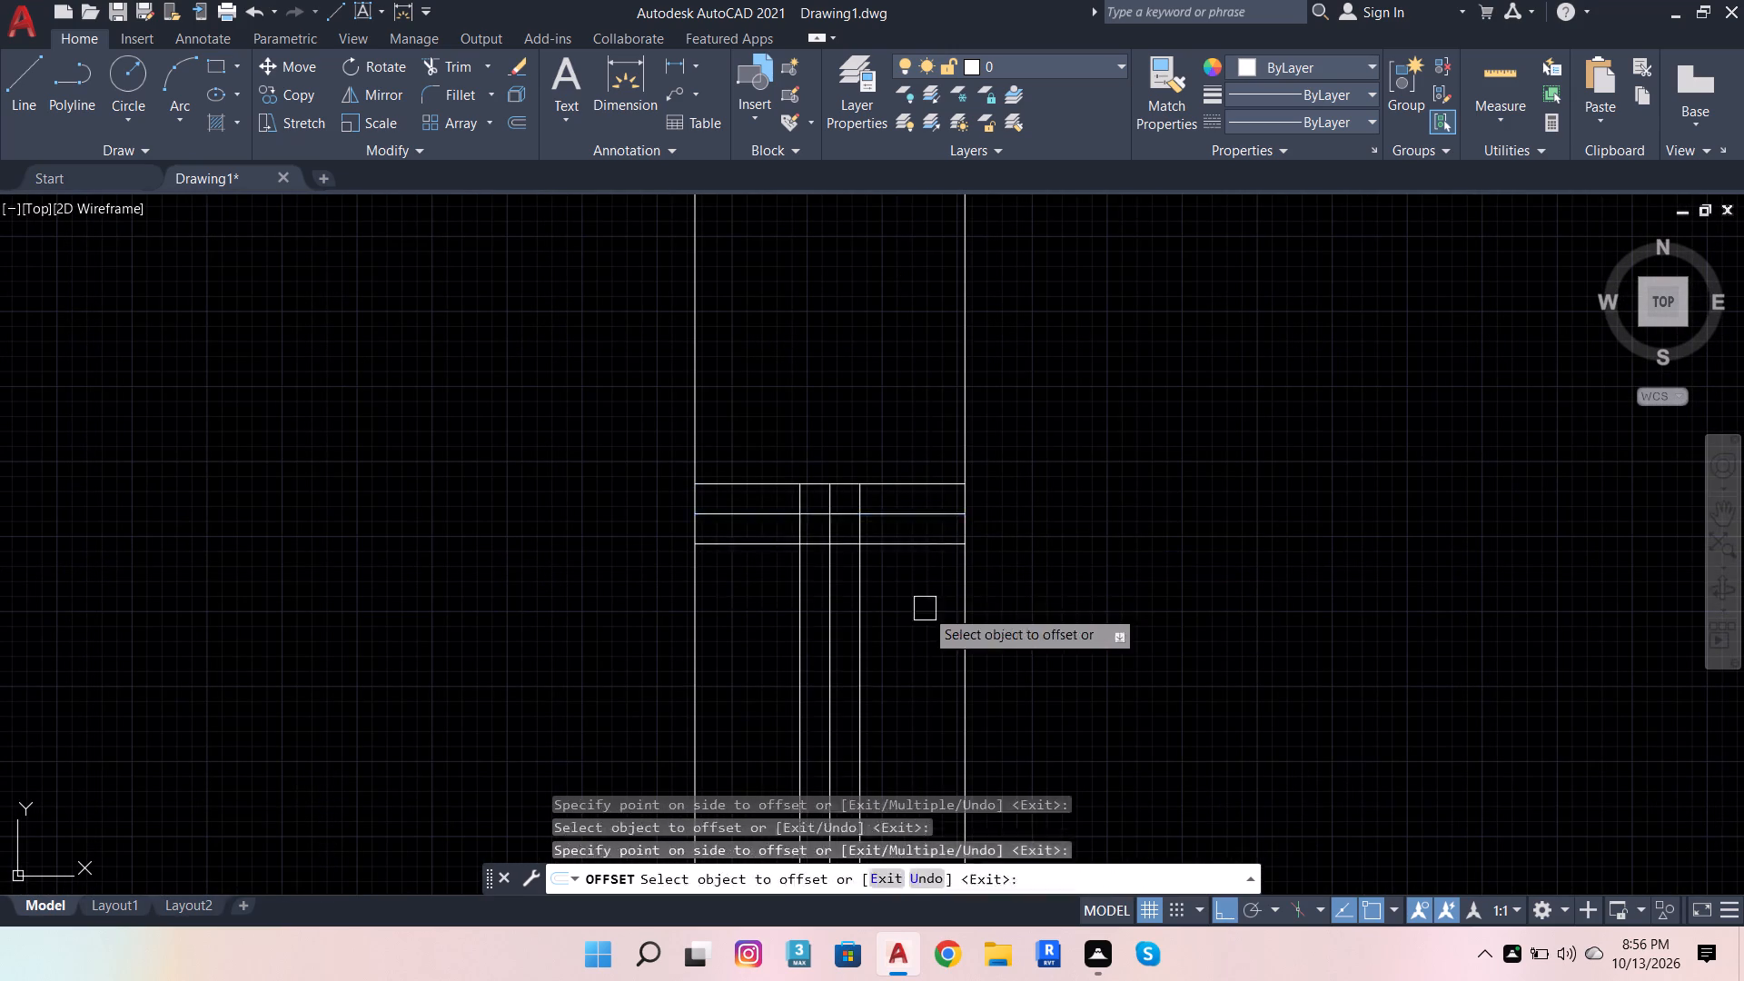
scroll(929, 403, down, 3)
scroll(931, 778, up, 4)
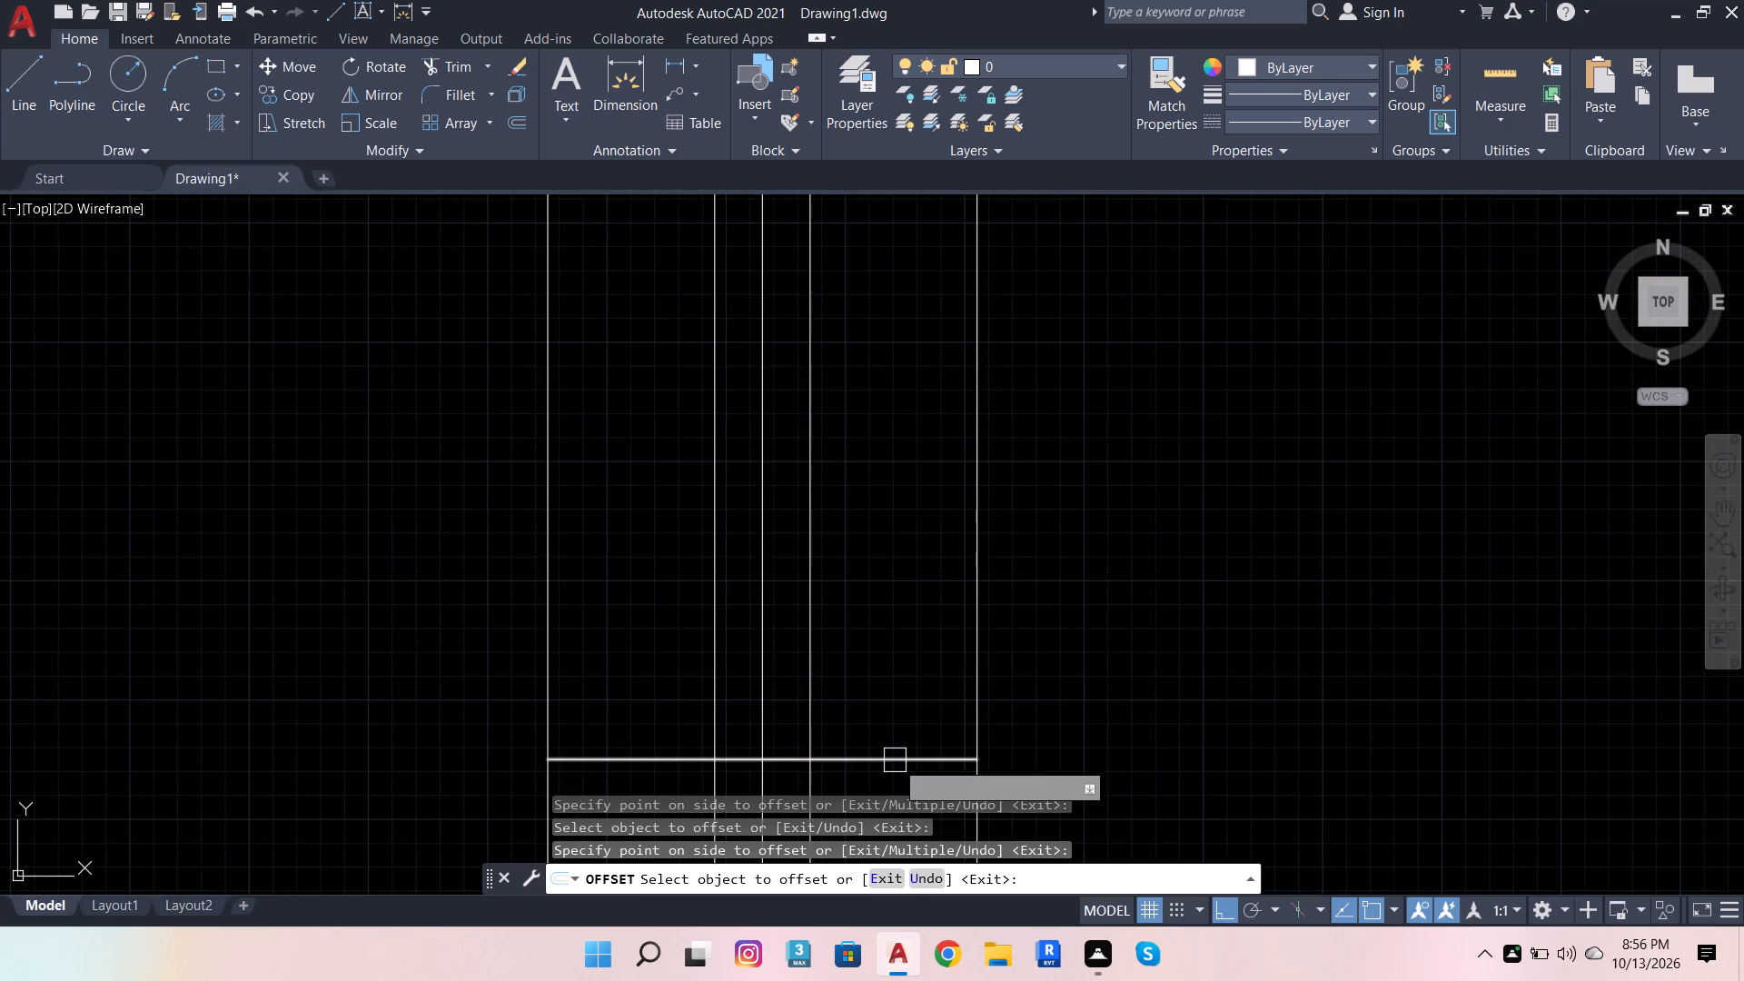
click(895, 758)
click(832, 622)
click(868, 717)
click(810, 498)
Offset the north edge of the 12'X10' bedroom's east window twice southward, 1" at a time.
scroll(873, 560, down, 4)
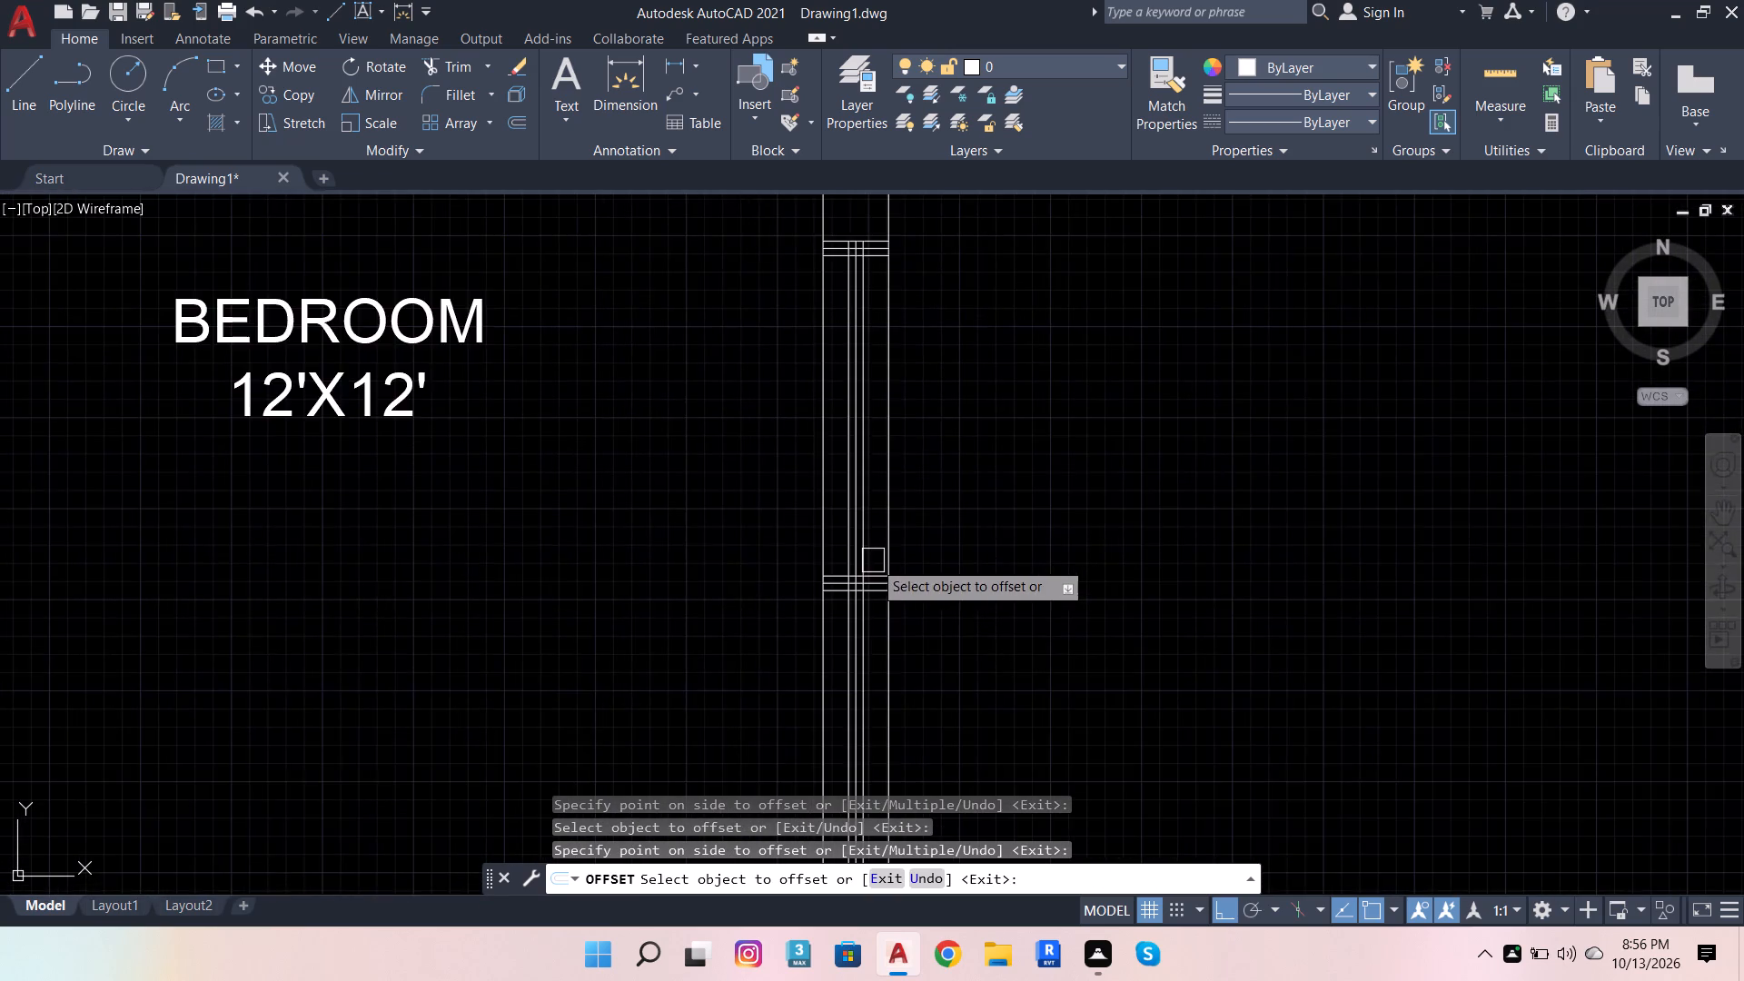
scroll(952, 431, down, 4)
scroll(955, 586, up, 4)
scroll(848, 538, up, 4)
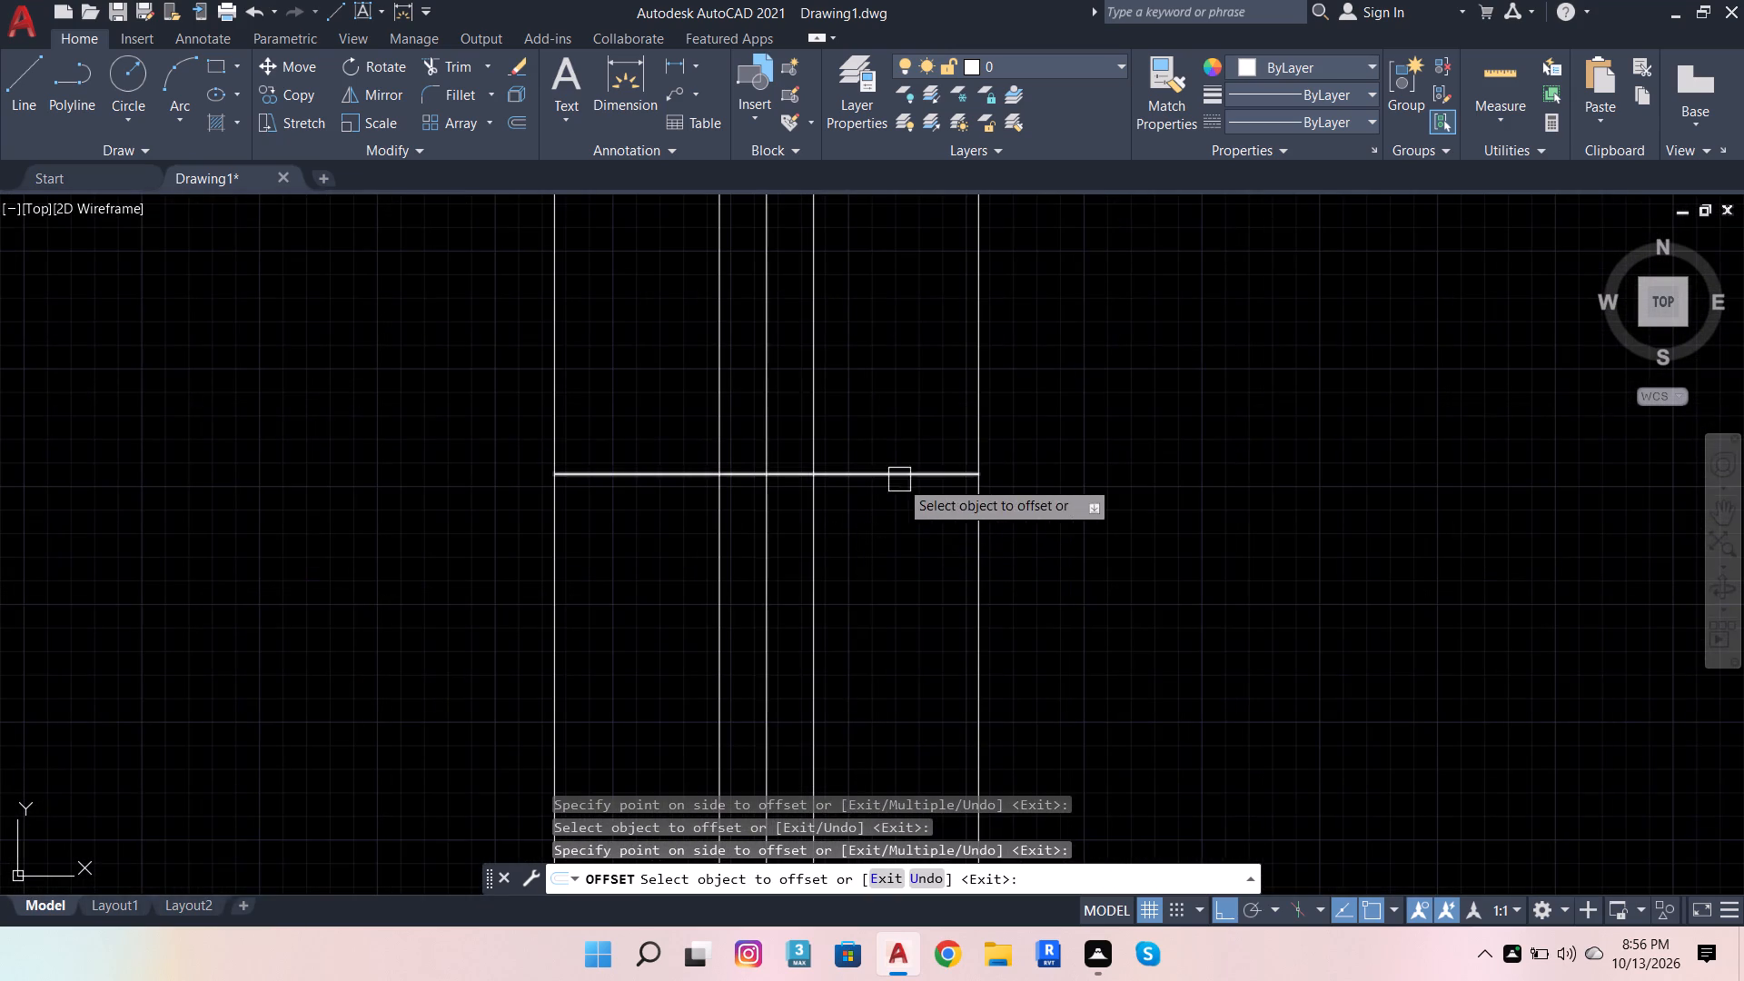
click(902, 471)
click(907, 580)
click(918, 510)
click(911, 619)
Offset the south edge of the 12'X10' bedroom's east window twice northward, 1" at a time.
scroll(980, 384, down, 5)
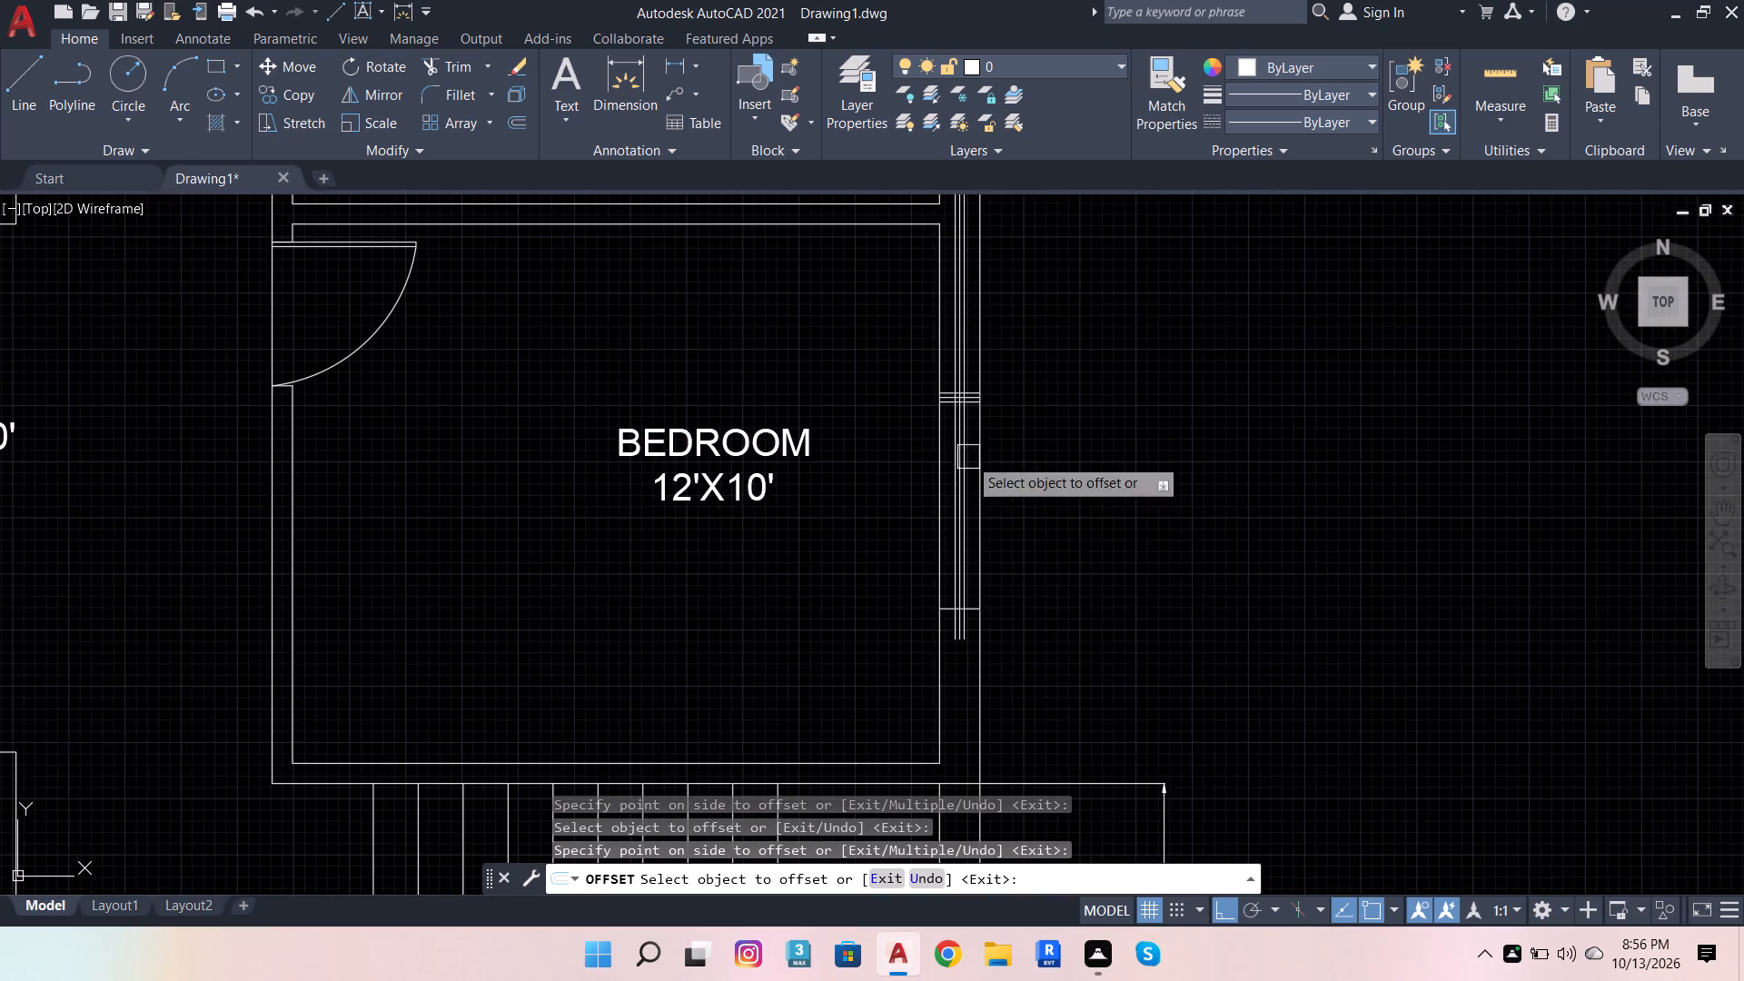
scroll(983, 581, up, 5)
scroll(955, 612, down, 3)
scroll(943, 675, up, 1)
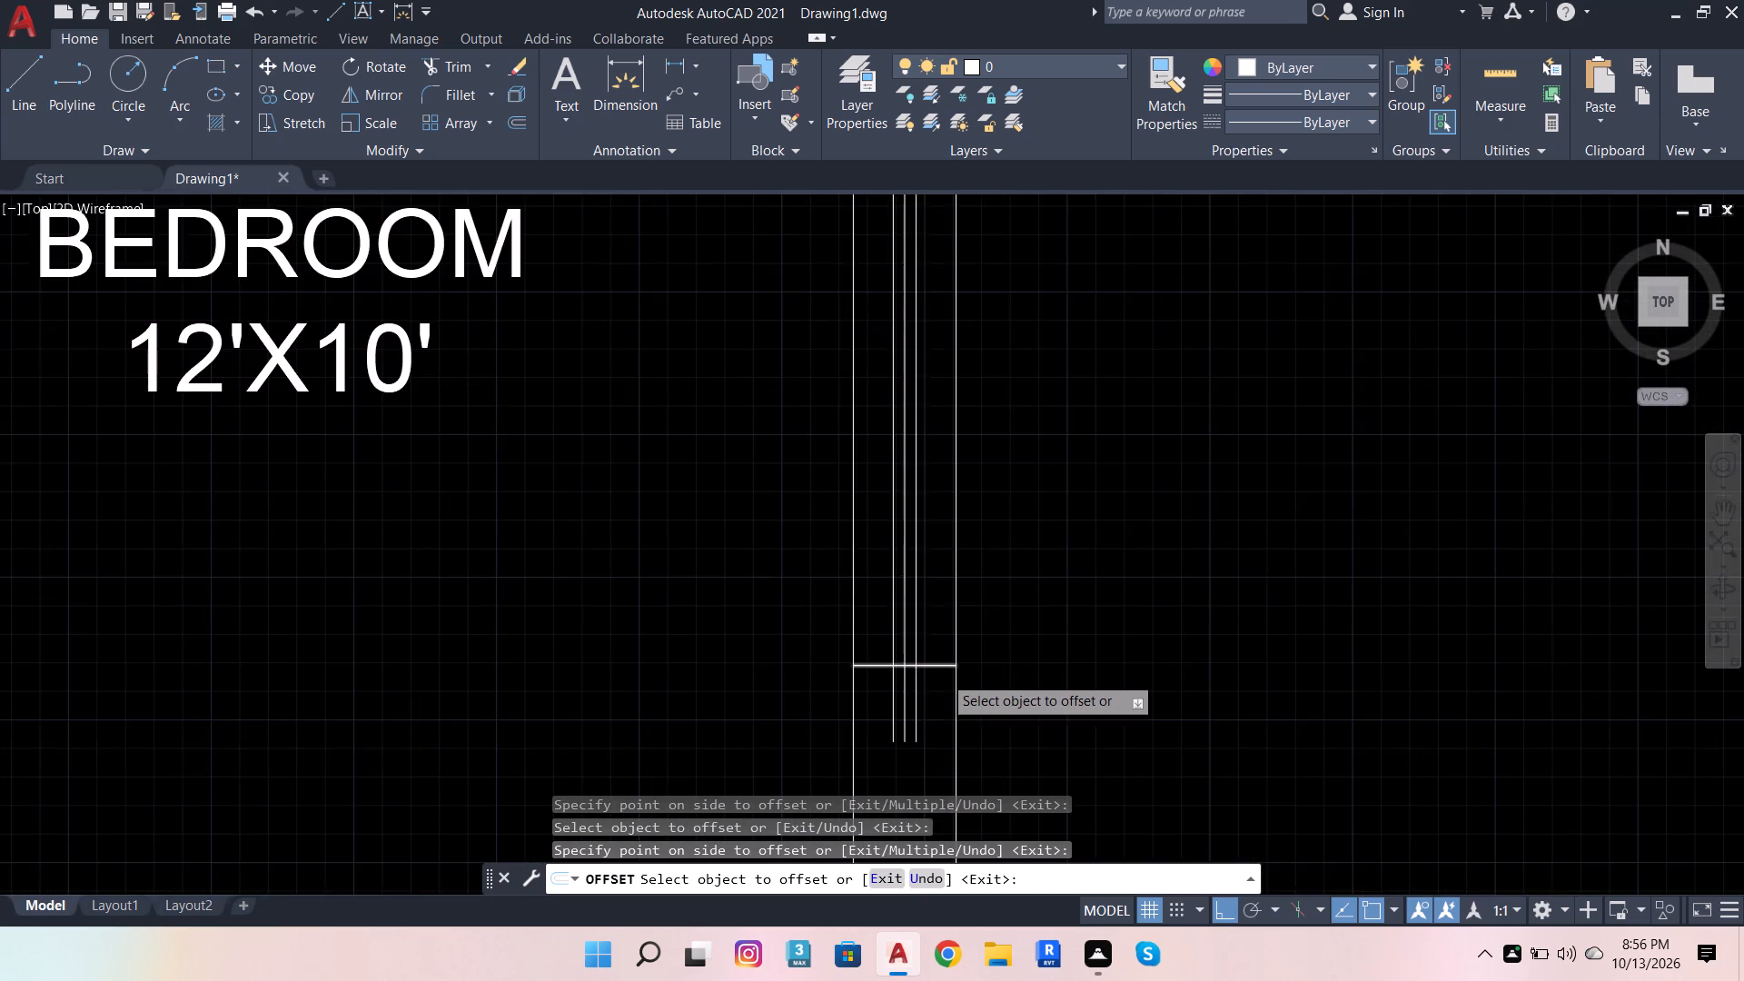
scroll(943, 675, up, 1)
click(938, 649)
click(903, 481)
click(925, 639)
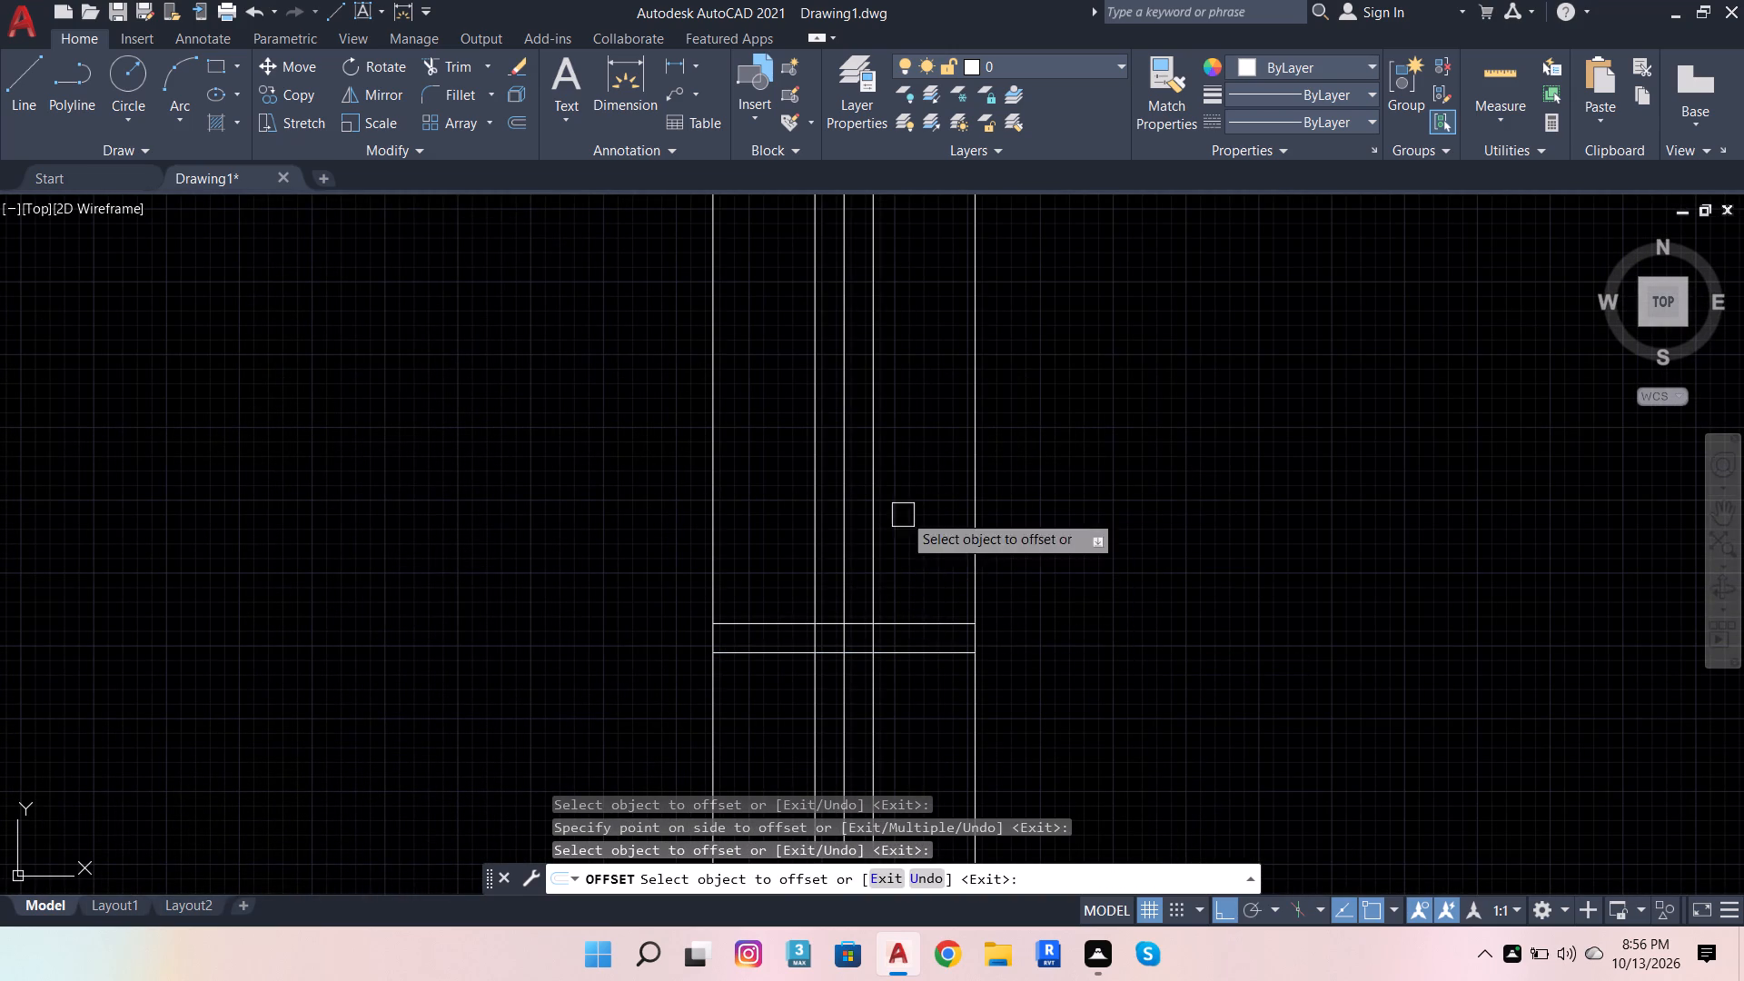
click(921, 619)
click(938, 514)
scroll(942, 512, down, 2)
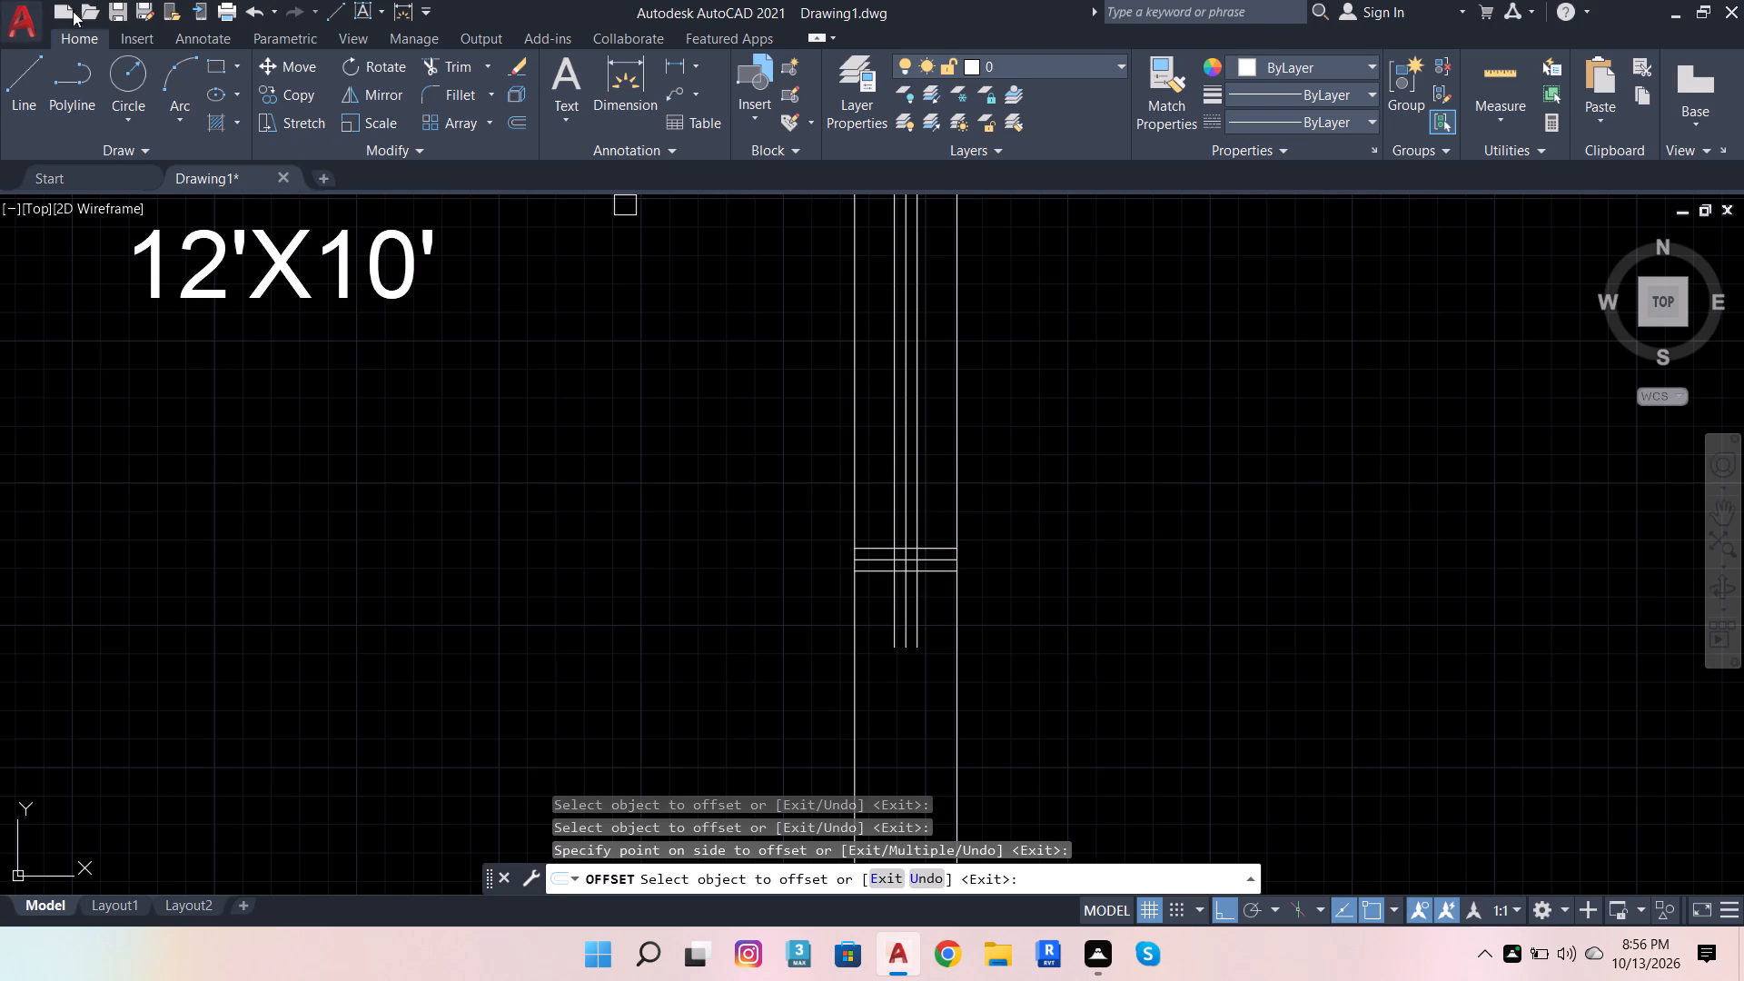
Trim the three glass lines that overhang the south edge of the 12'X10' bedroom's east window.
click(461, 64)
scroll(983, 739, up, 2)
click(853, 424)
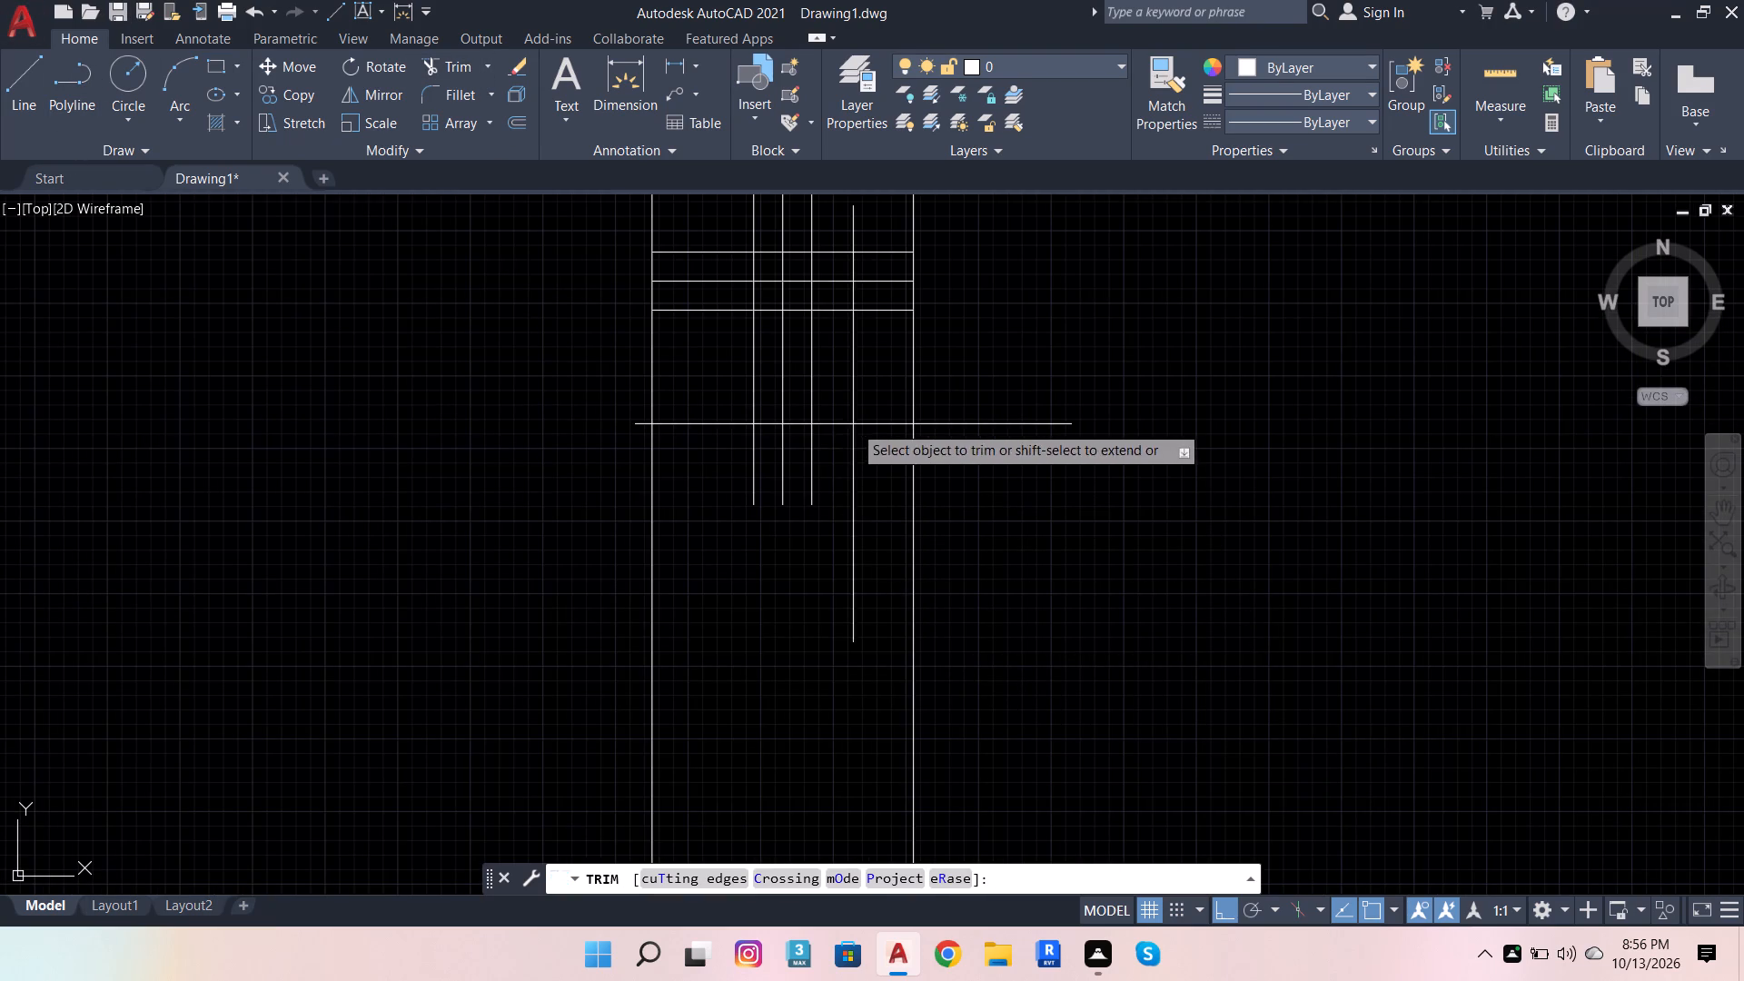
click(683, 428)
At that window's south end, trim the glass lines between the outer frame lines, the centre line's next segment, and the inner frame line's outer parts.
scroll(837, 406, down, 2)
scroll(839, 240, up, 3)
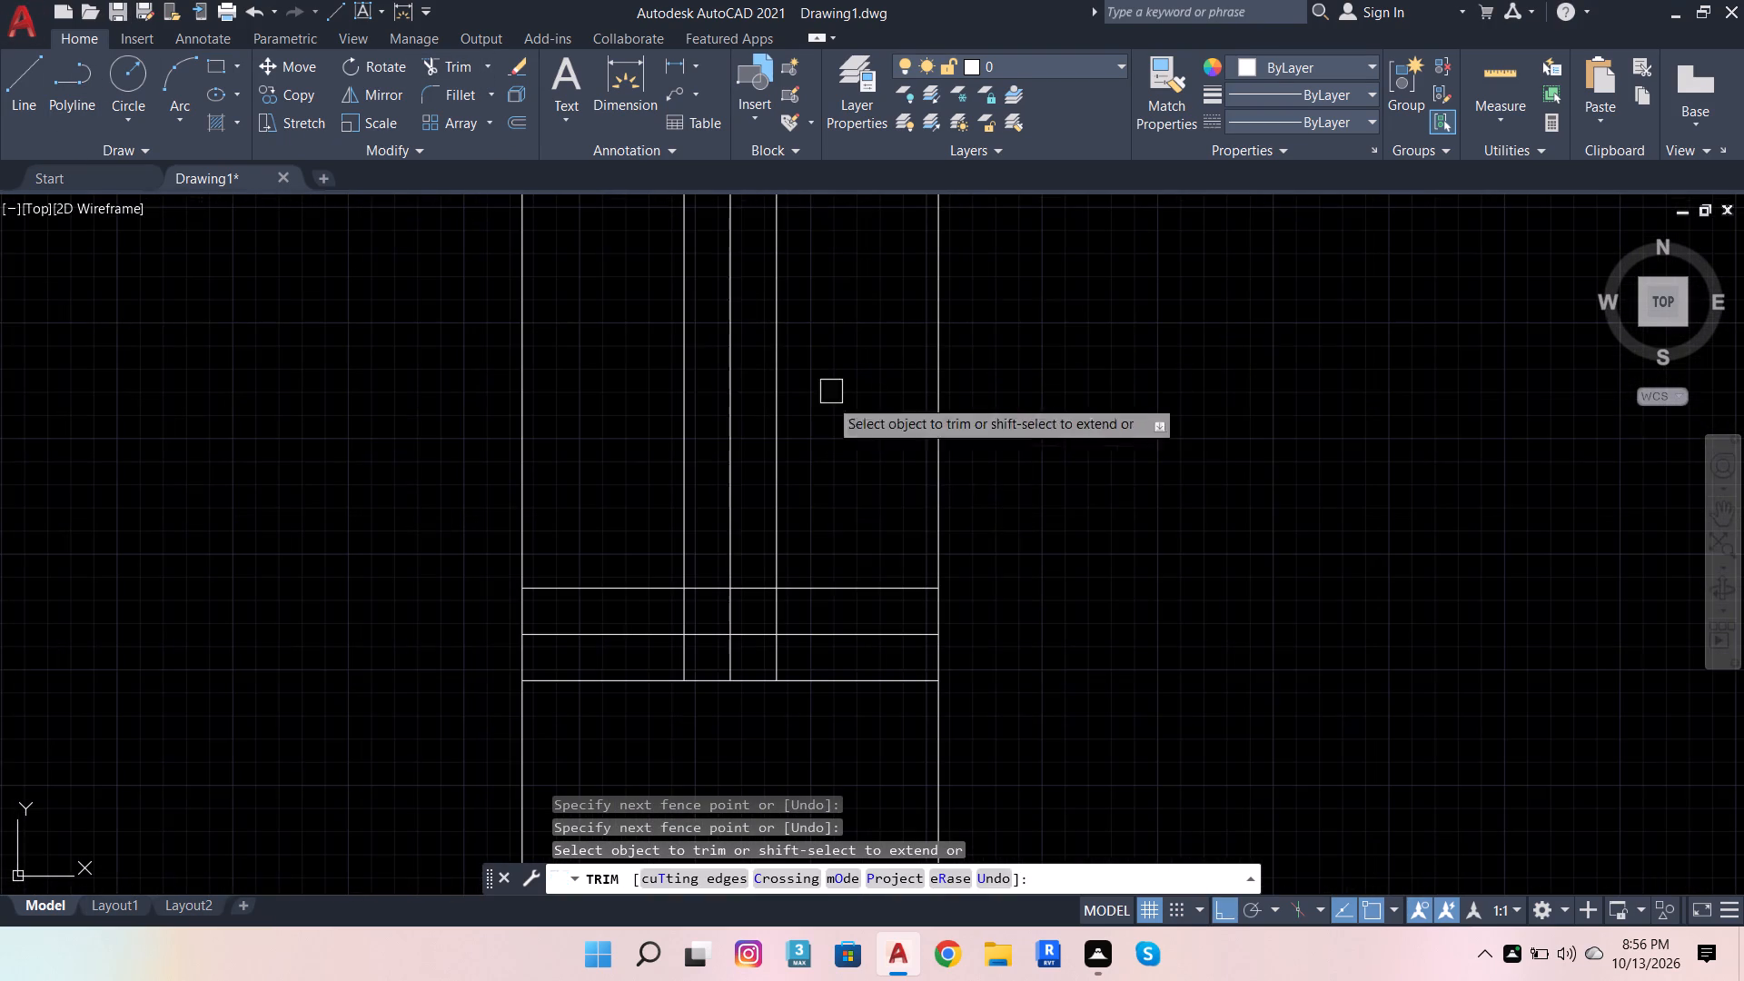
scroll(802, 679, up, 2)
click(789, 639)
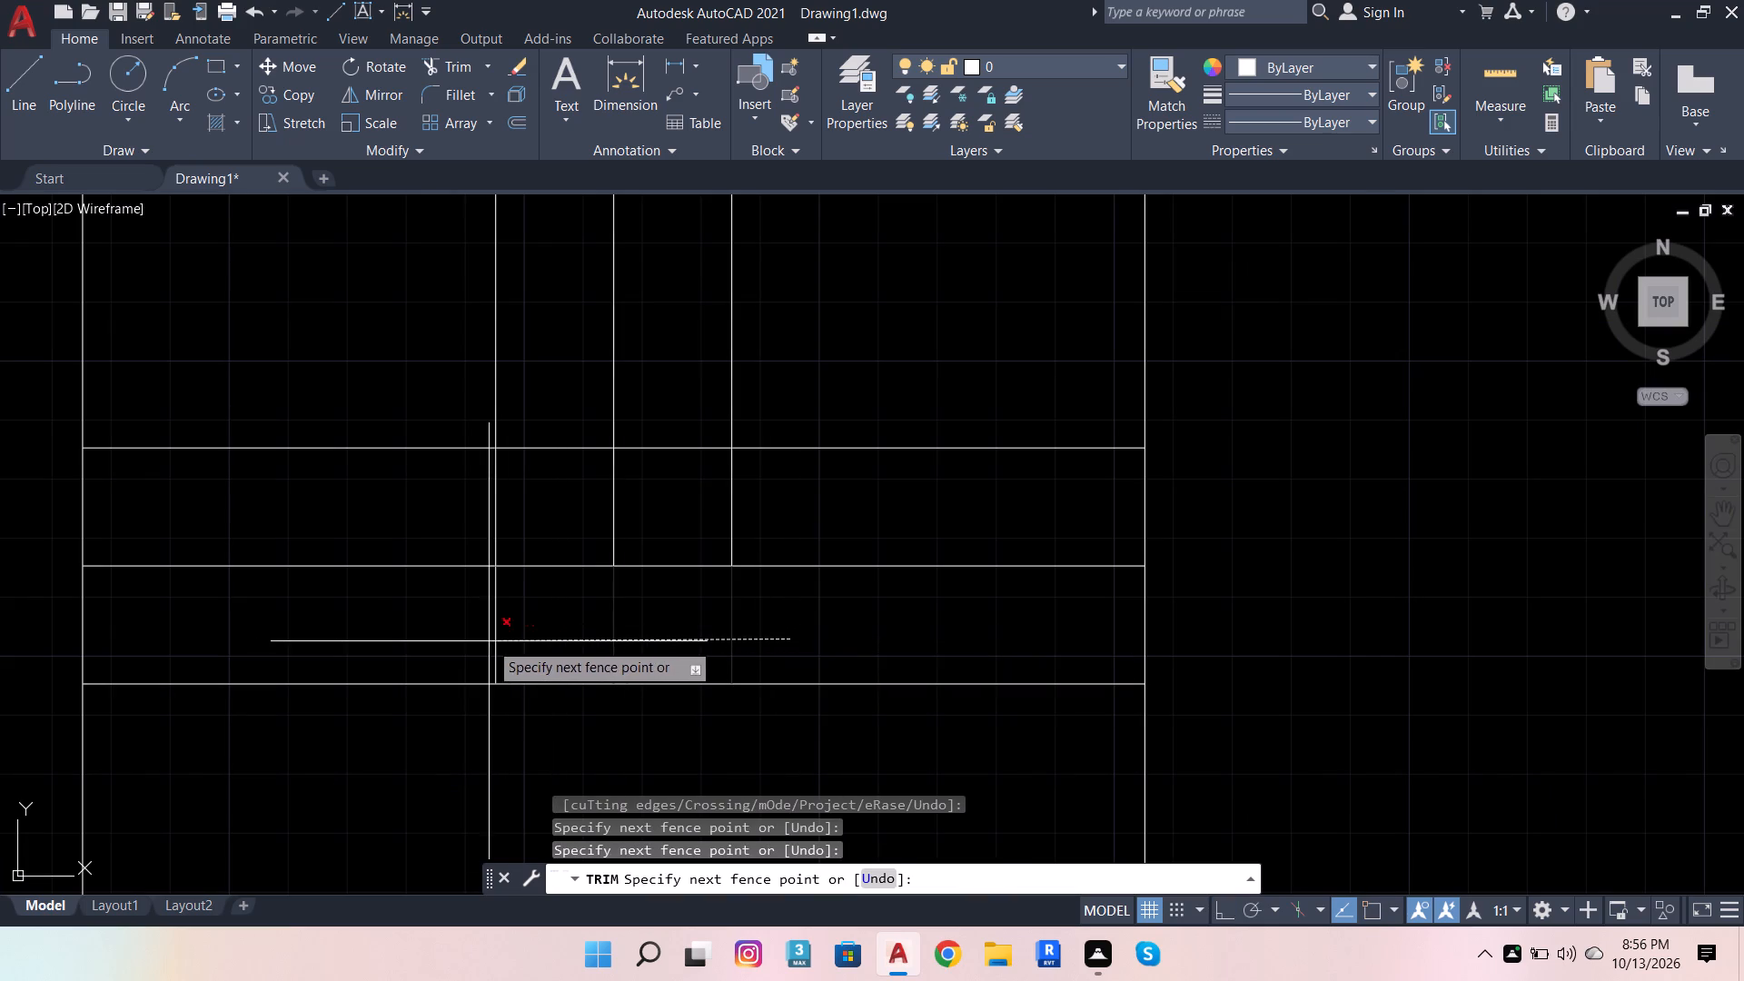
click(461, 641)
click(610, 526)
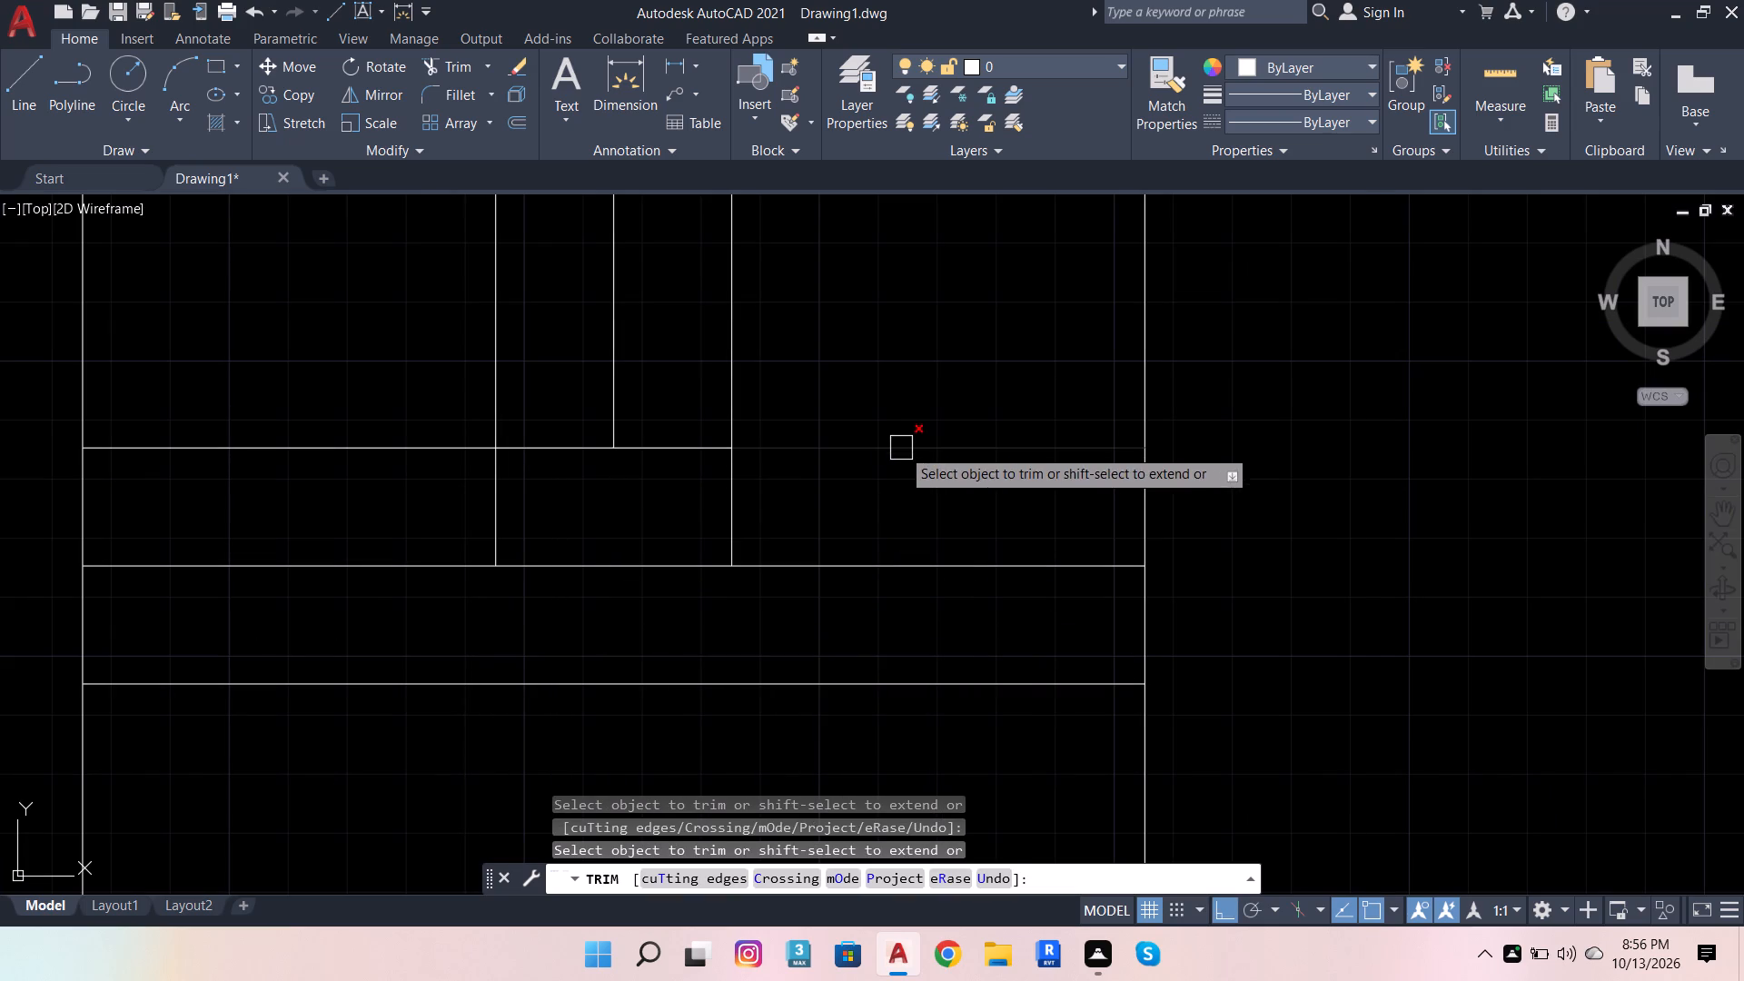
click(901, 448)
click(367, 457)
scroll(488, 580, down, 3)
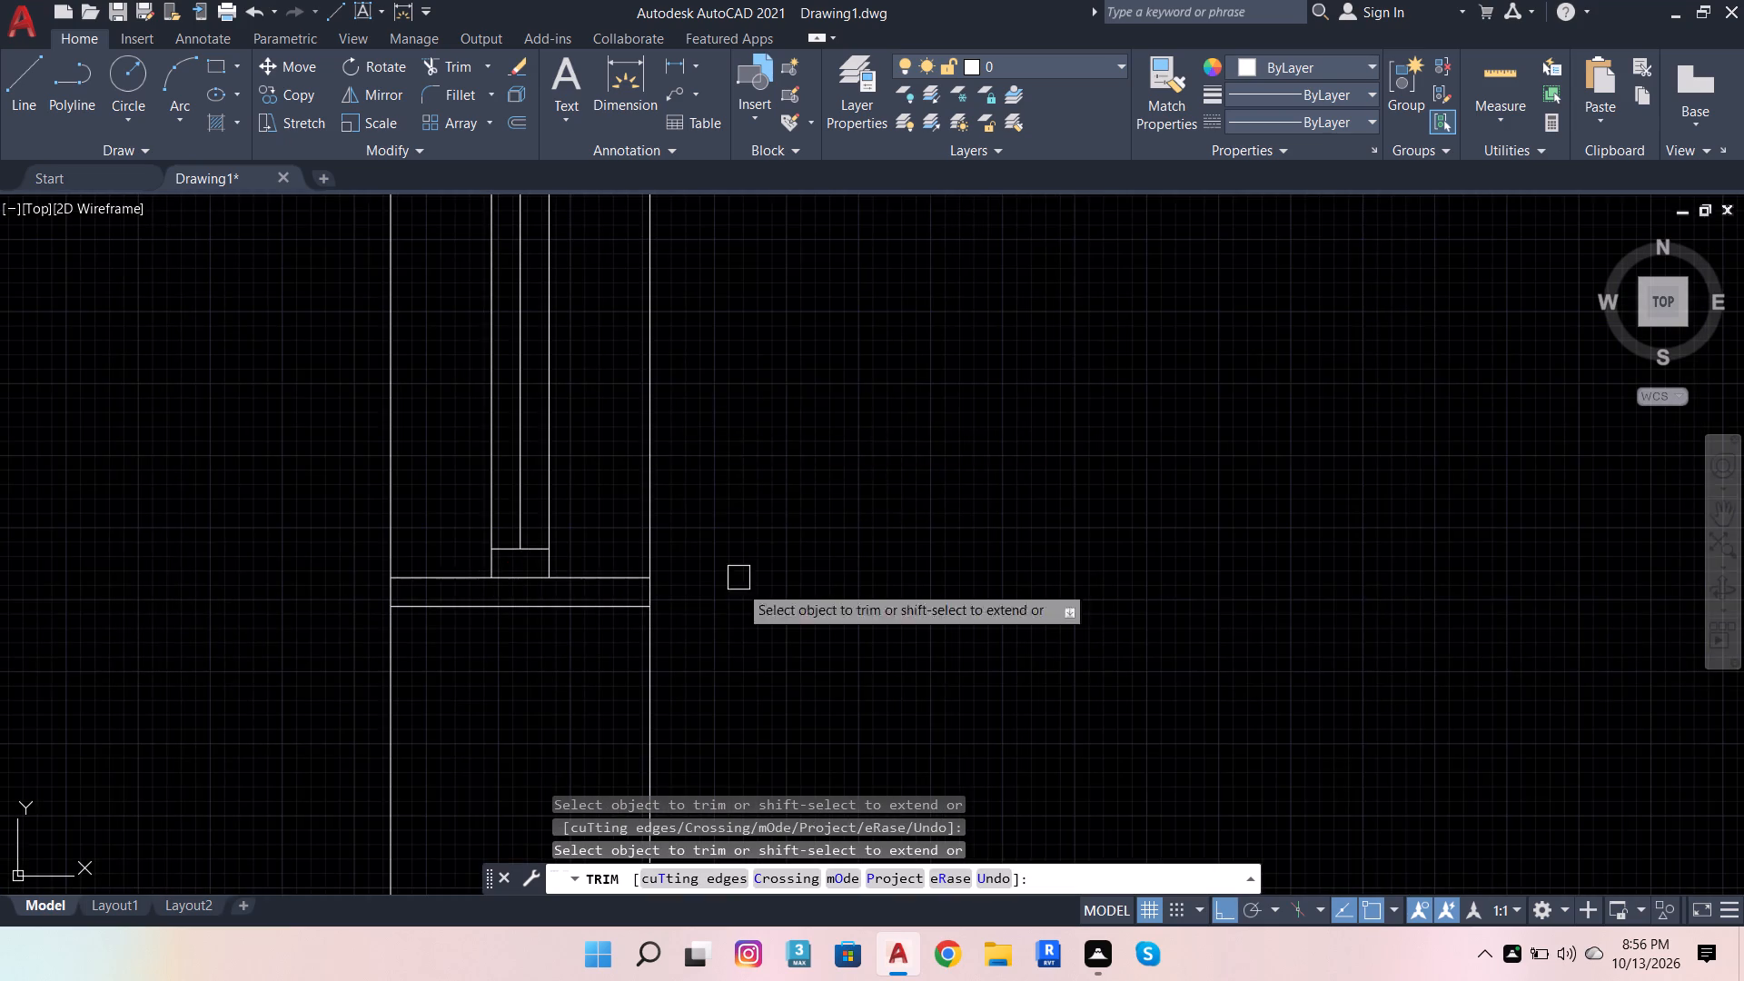
Trim the north end of the 12'X10' bedroom's east window to the same frame shape, leaving the inner frame line only between the outer glass lines.
scroll(747, 634, down, 3)
scroll(724, 282, up, 1)
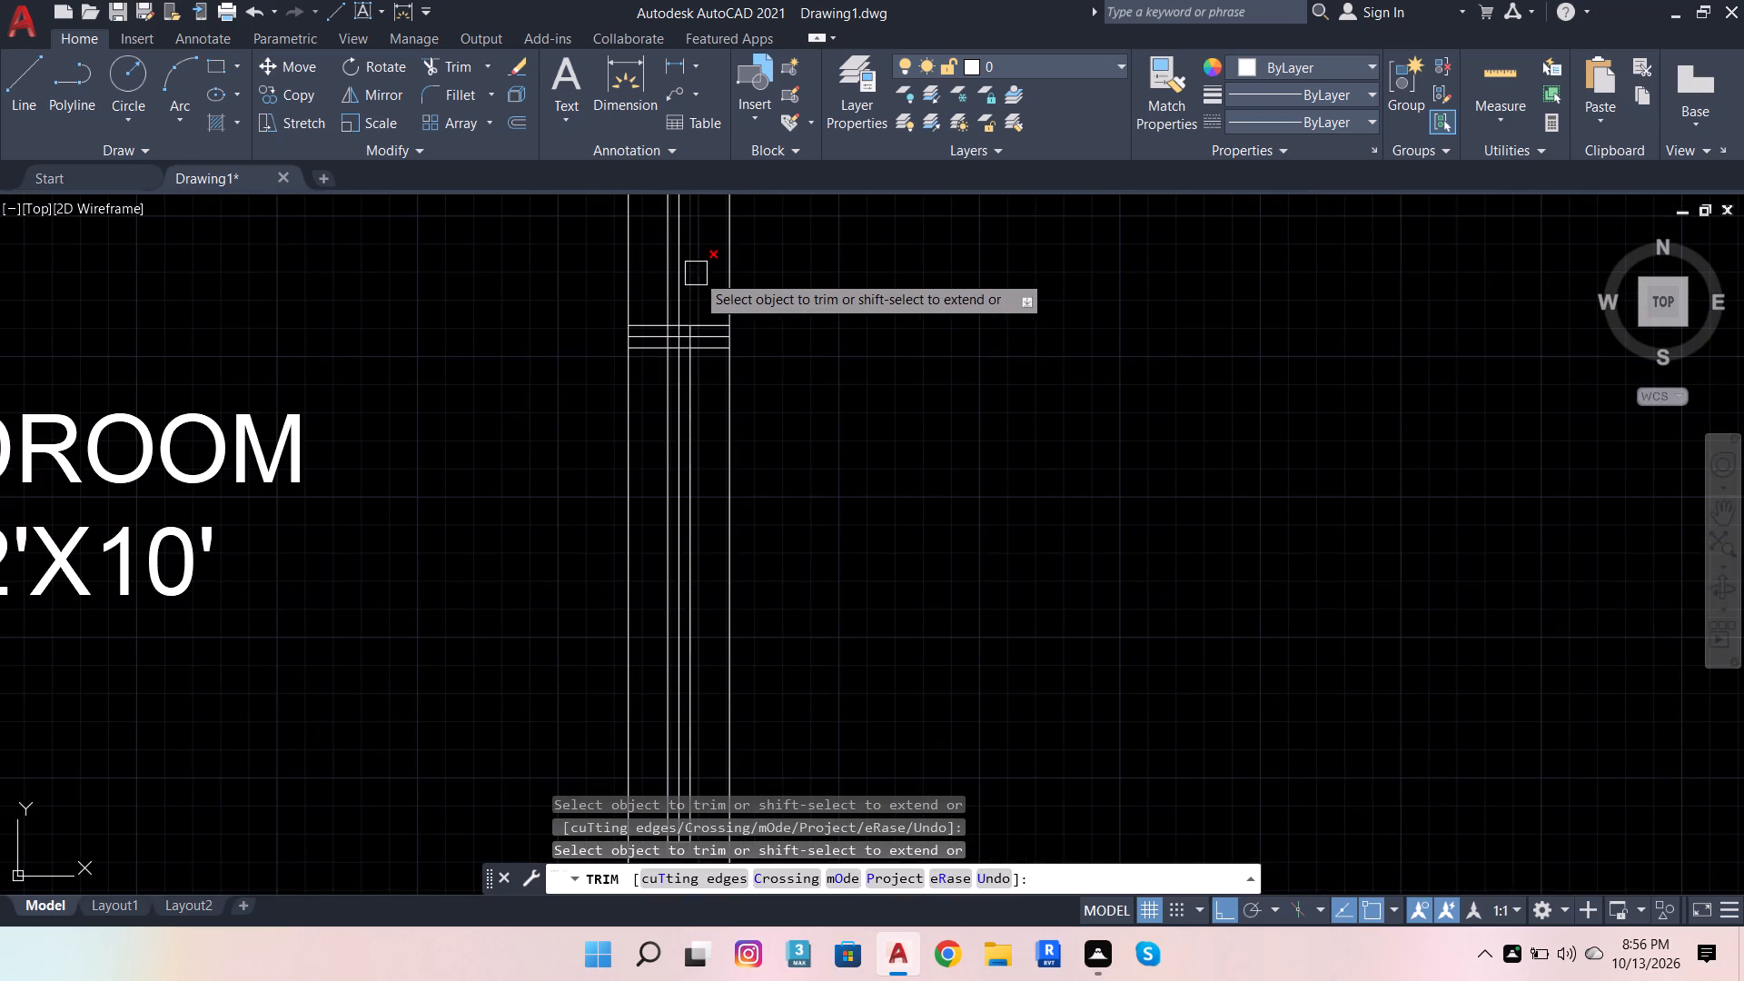
scroll(728, 387, down, 5)
scroll(759, 316, up, 1)
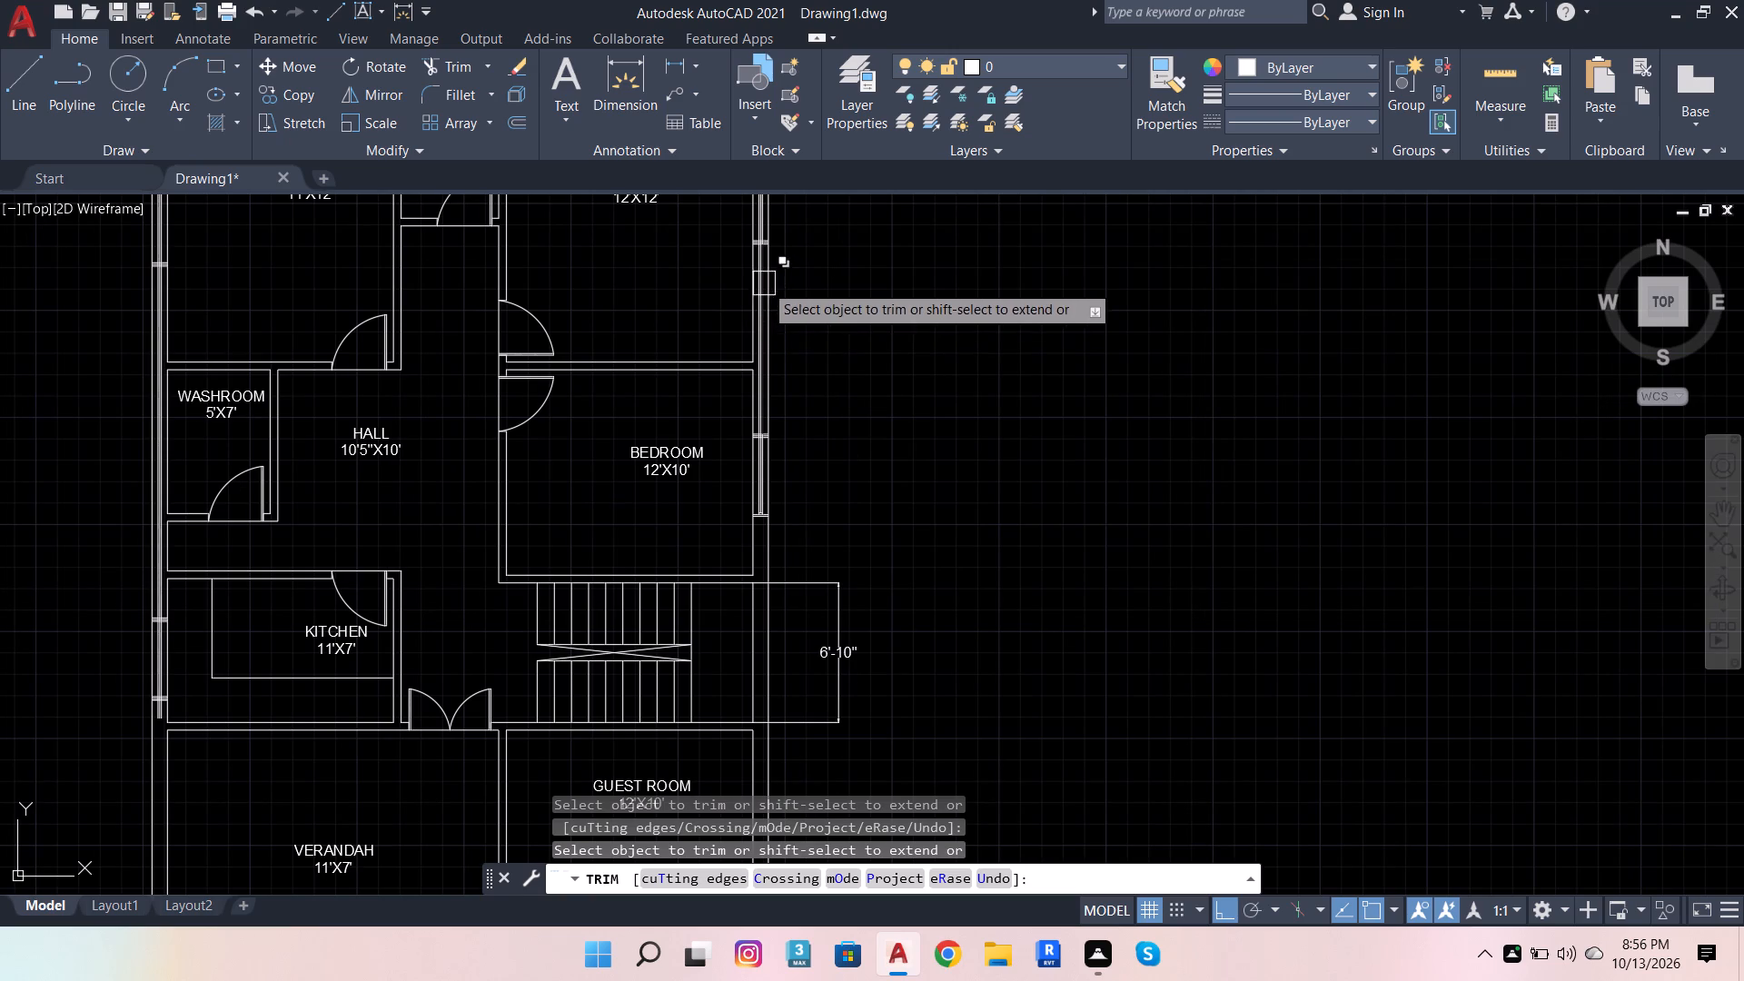
scroll(717, 471, up, 3)
scroll(926, 300, up, 3)
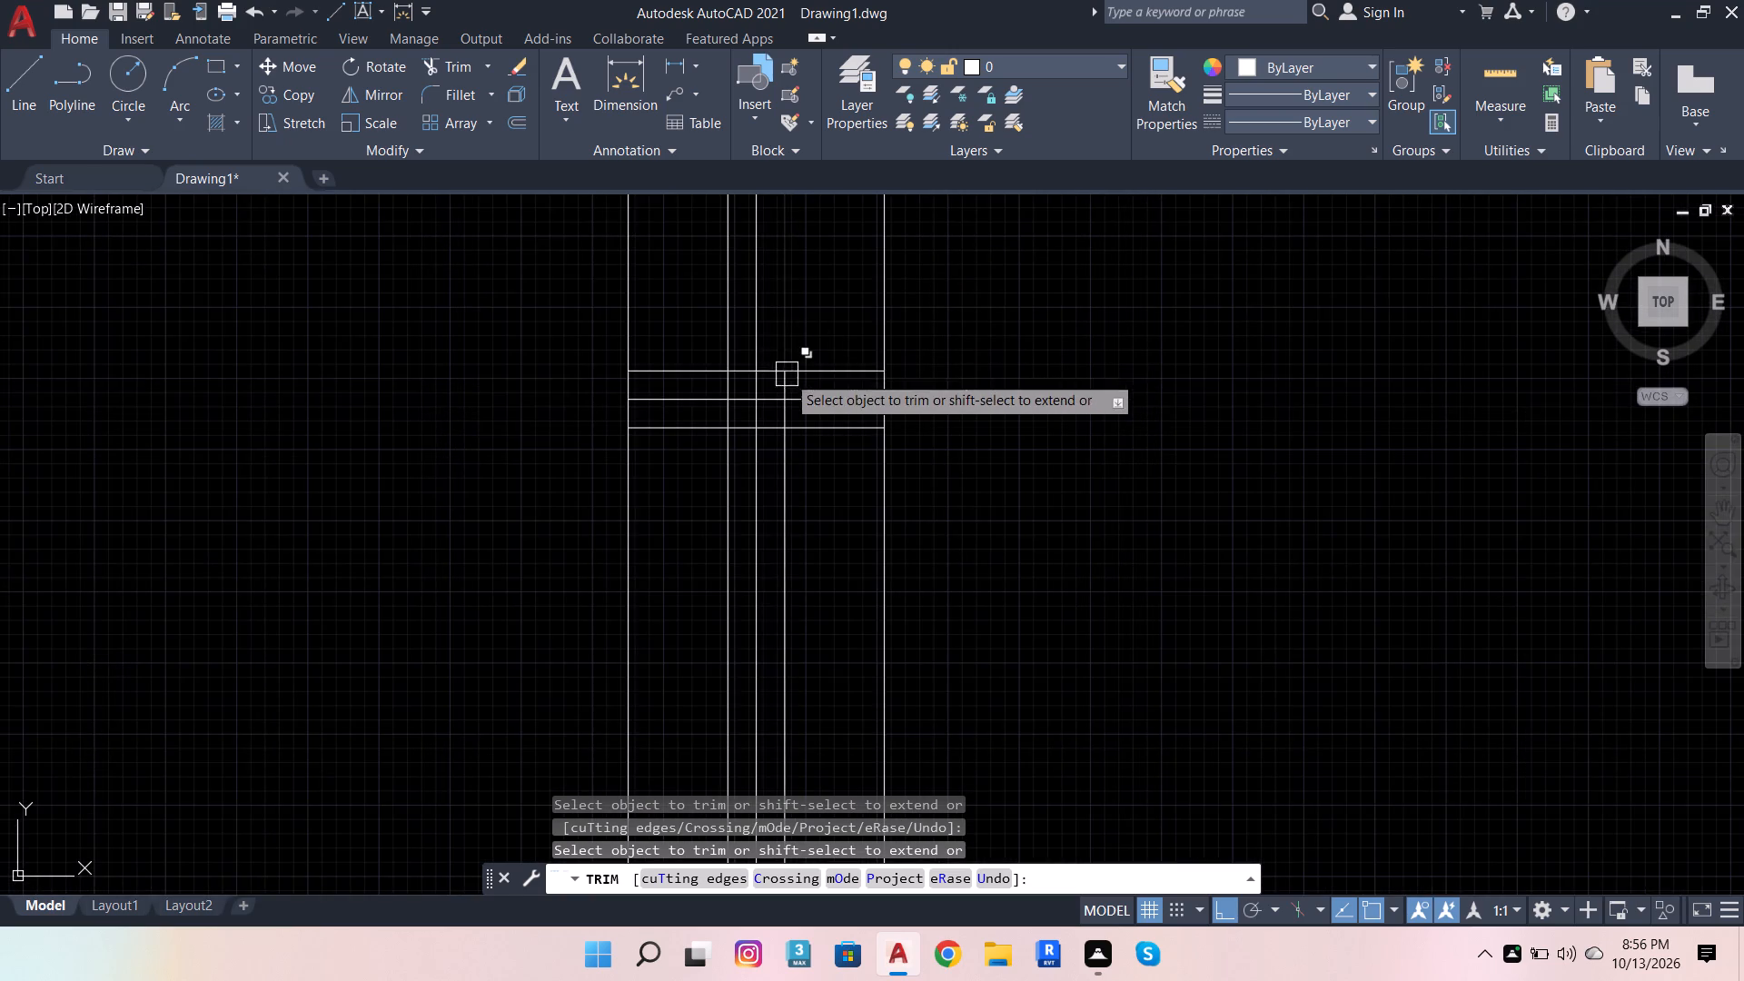
scroll(793, 390, up, 3)
scroll(798, 461, down, 3)
scroll(809, 432, up, 3)
click(808, 430)
click(408, 476)
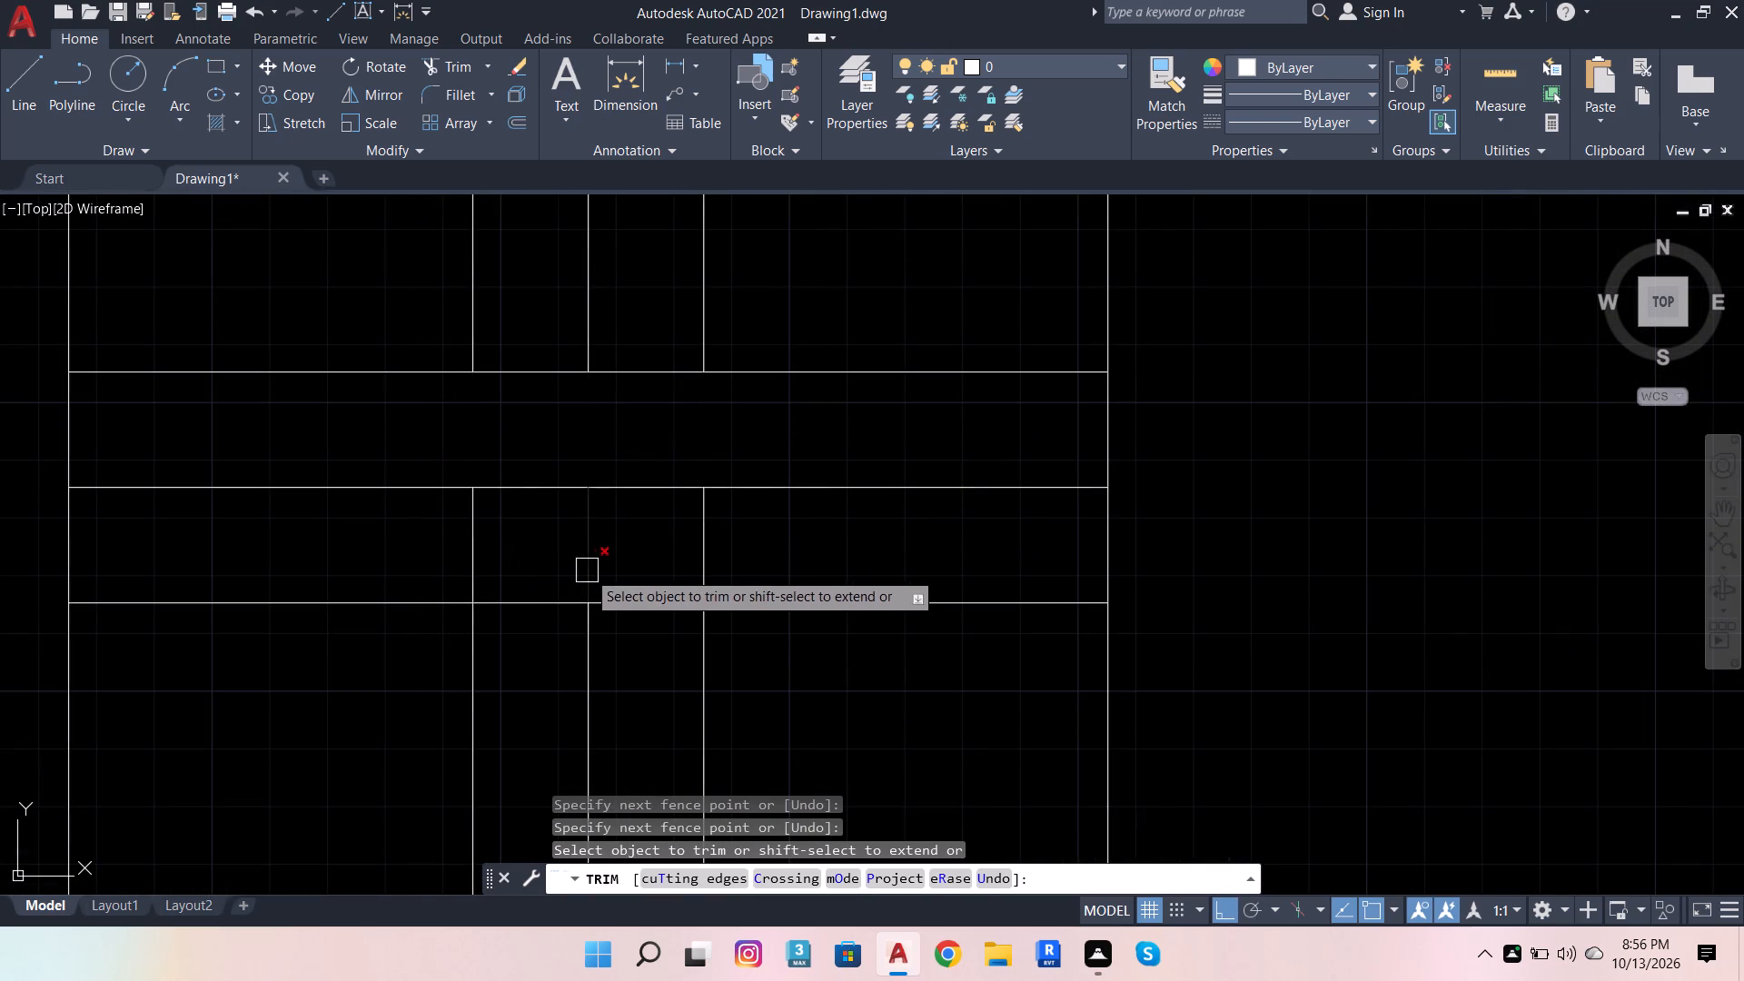
click(588, 570)
click(912, 609)
click(355, 608)
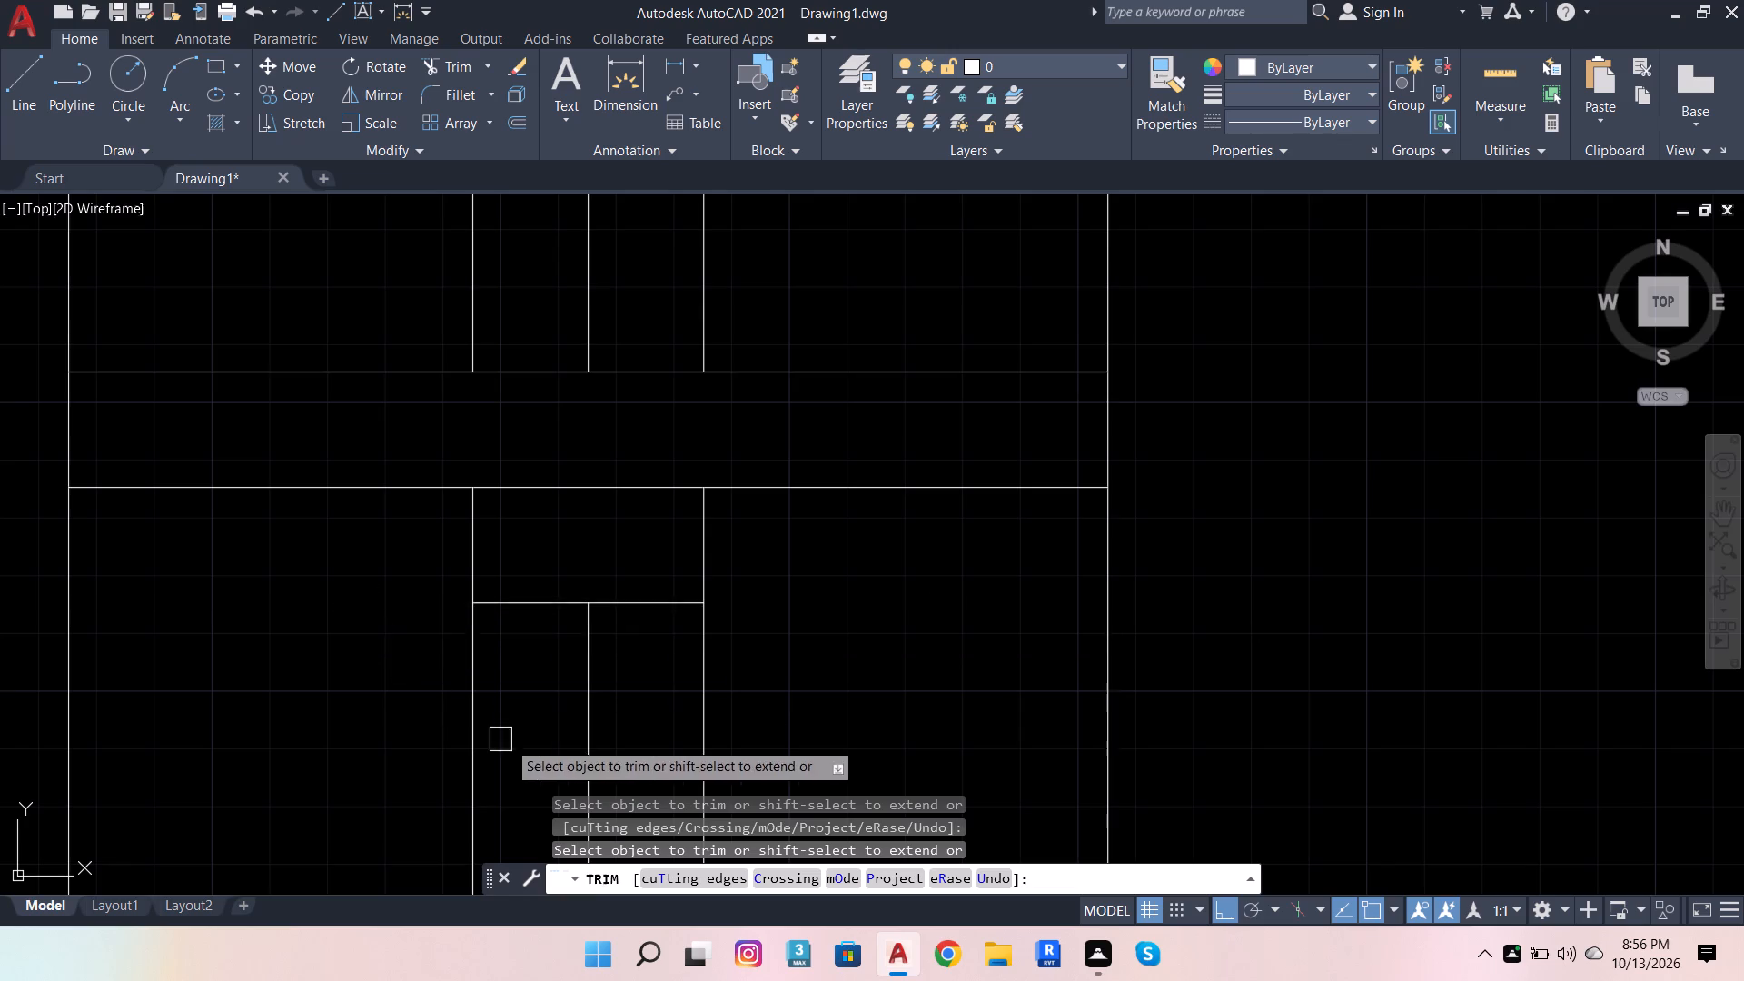
Trim the crossing glass and frame lines at the south end of the 12'X12' bedroom's east window to the same frame shape.
scroll(575, 749, down, 3)
scroll(714, 764, down, 3)
scroll(826, 531, down, 3)
scroll(797, 427, up, 1)
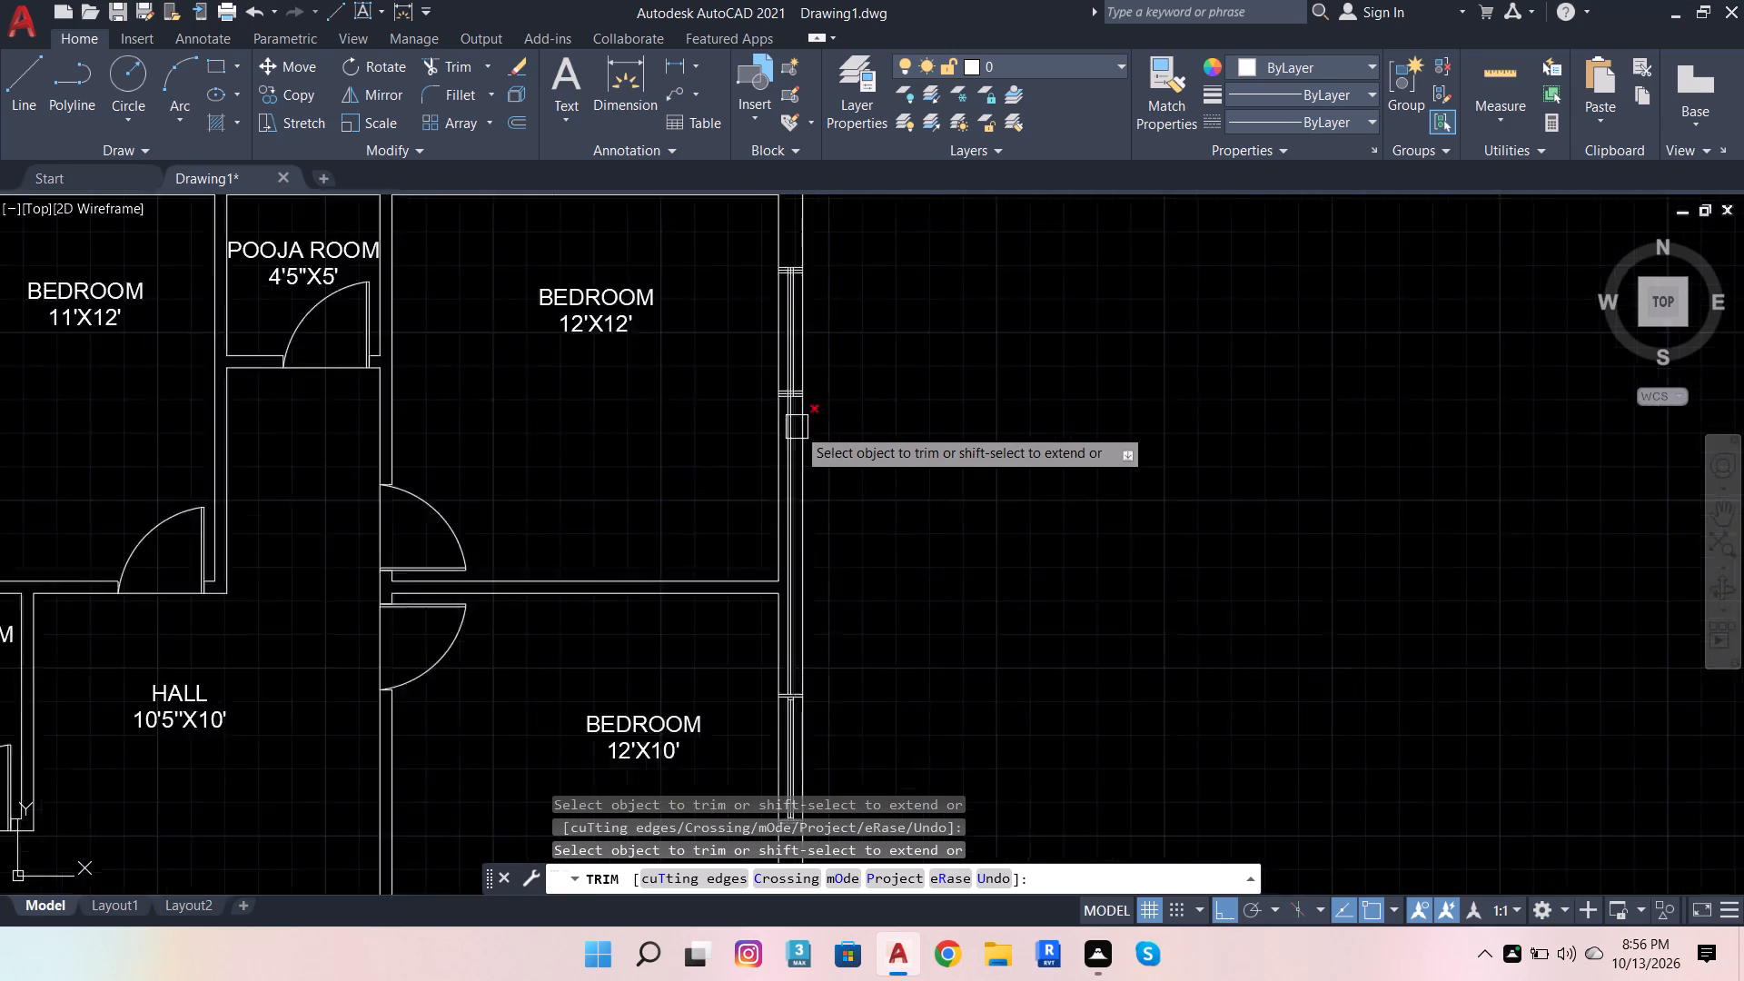
scroll(797, 427, up, 1)
scroll(759, 336, up, 3)
scroll(835, 432, up, 3)
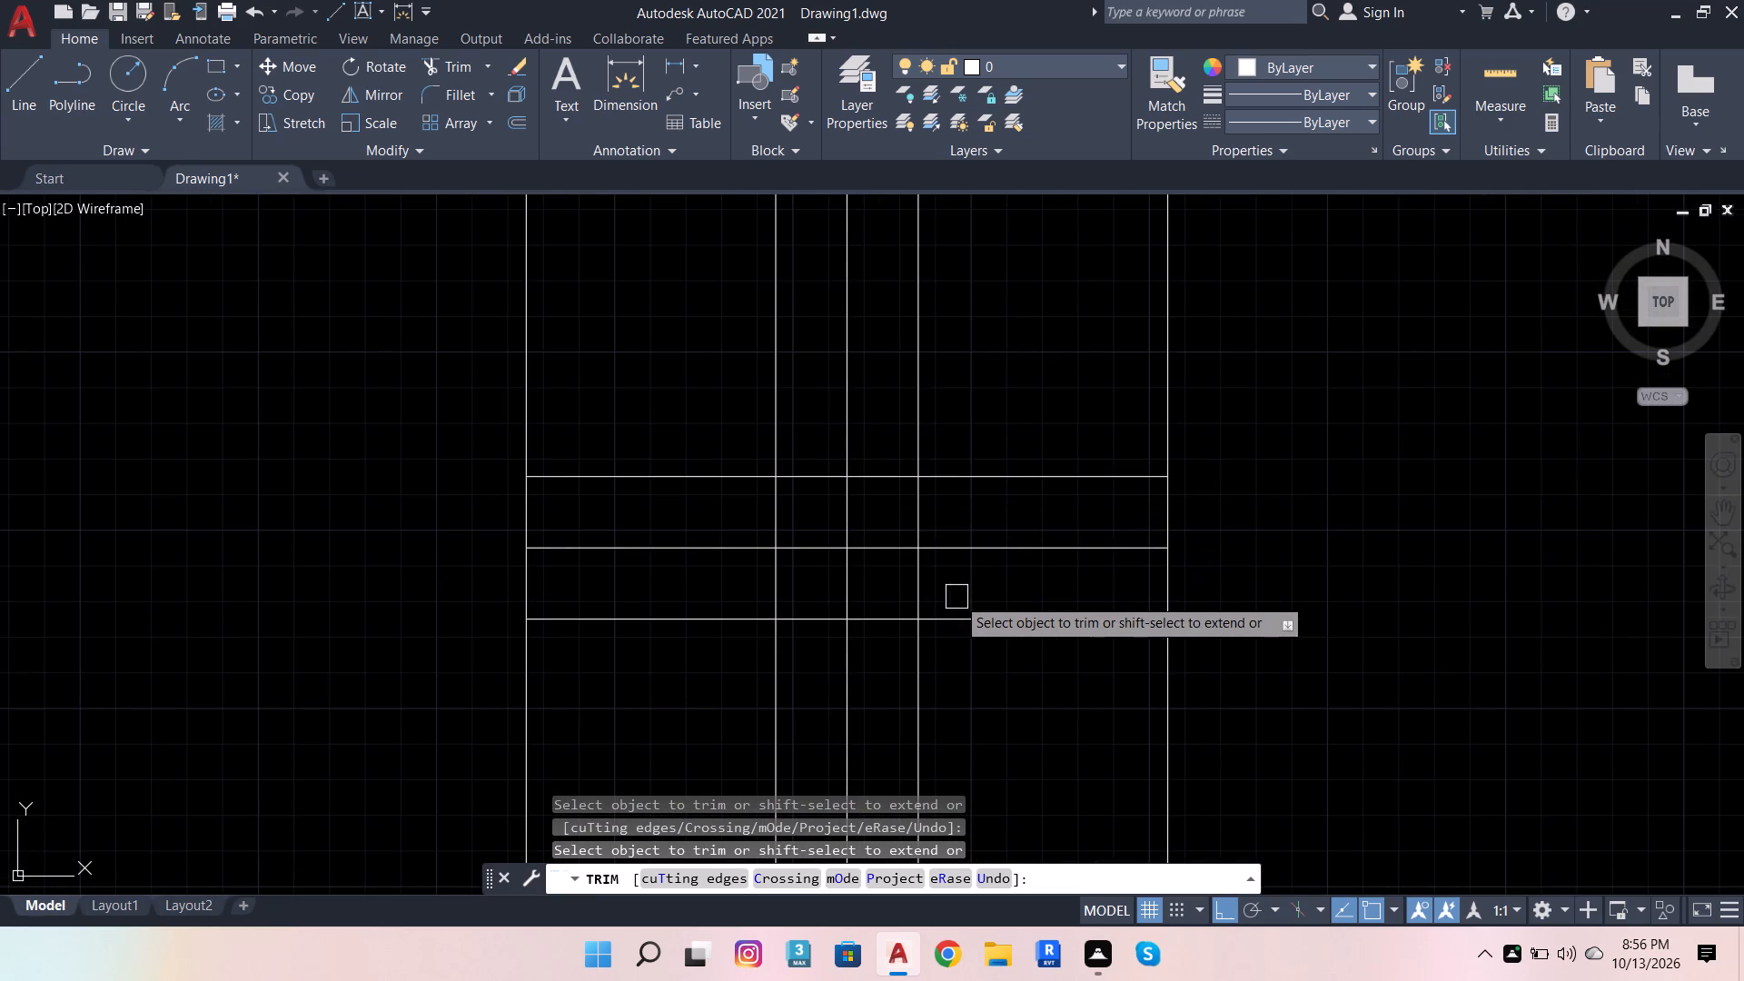
click(956, 597)
click(708, 587)
click(836, 520)
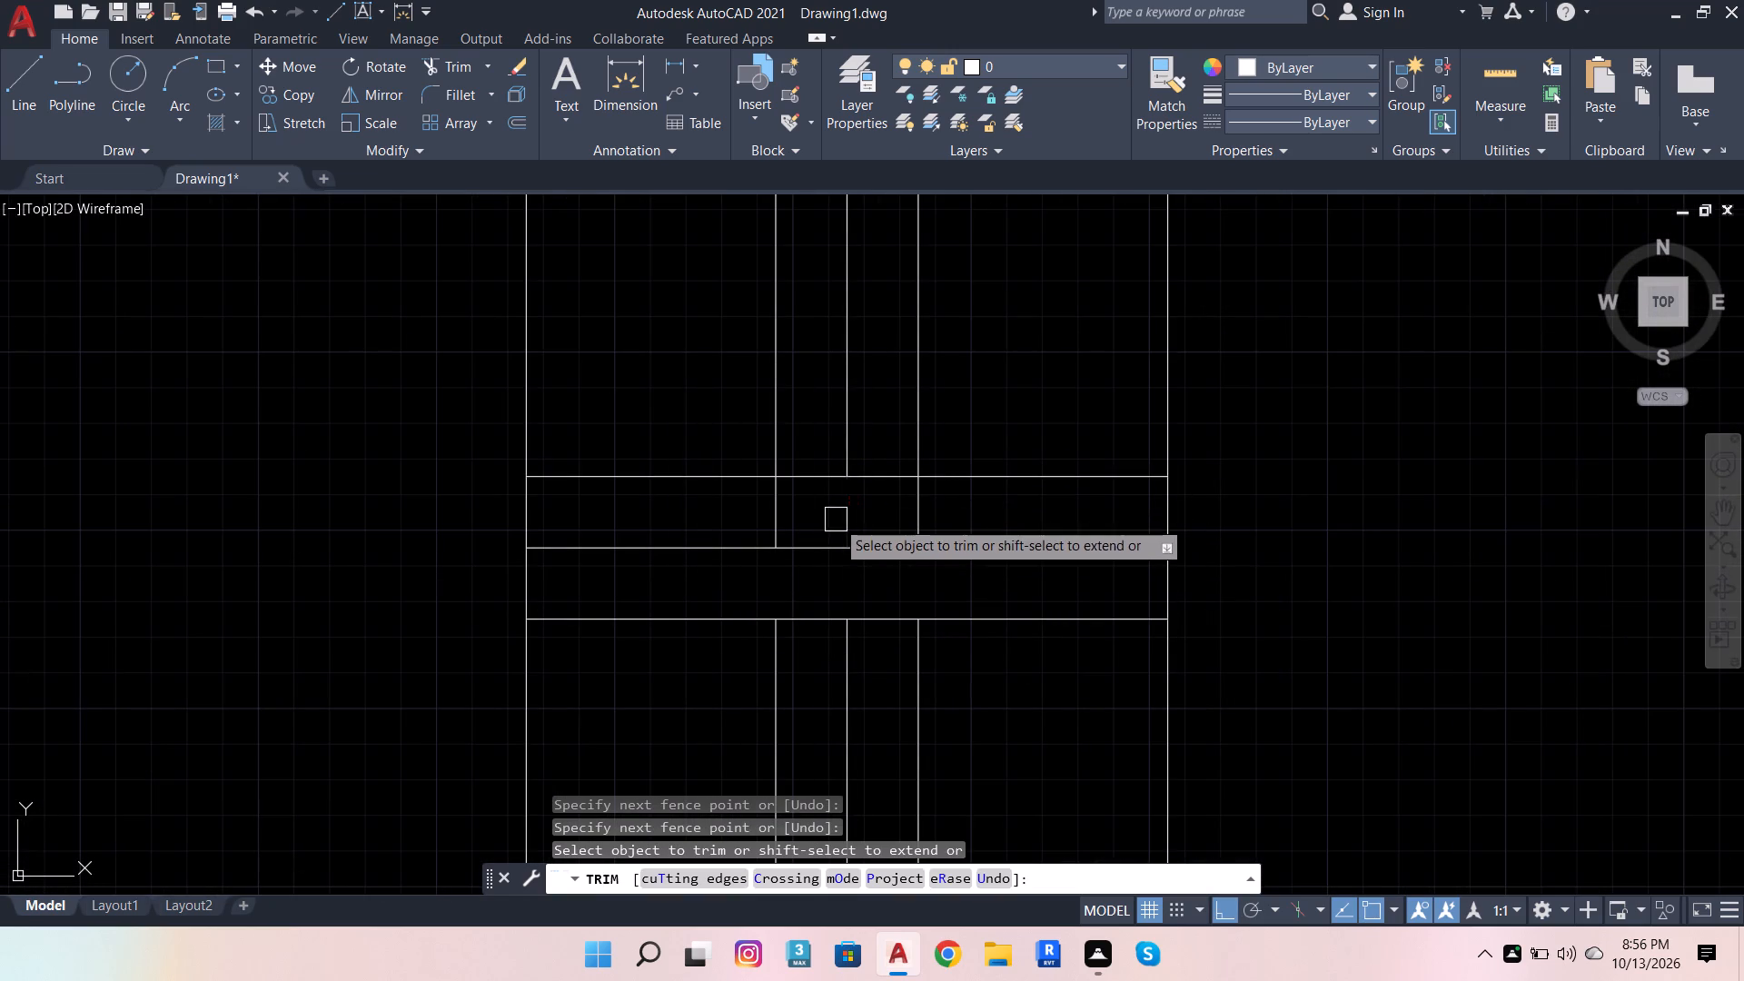
click(1015, 483)
click(670, 461)
click(669, 495)
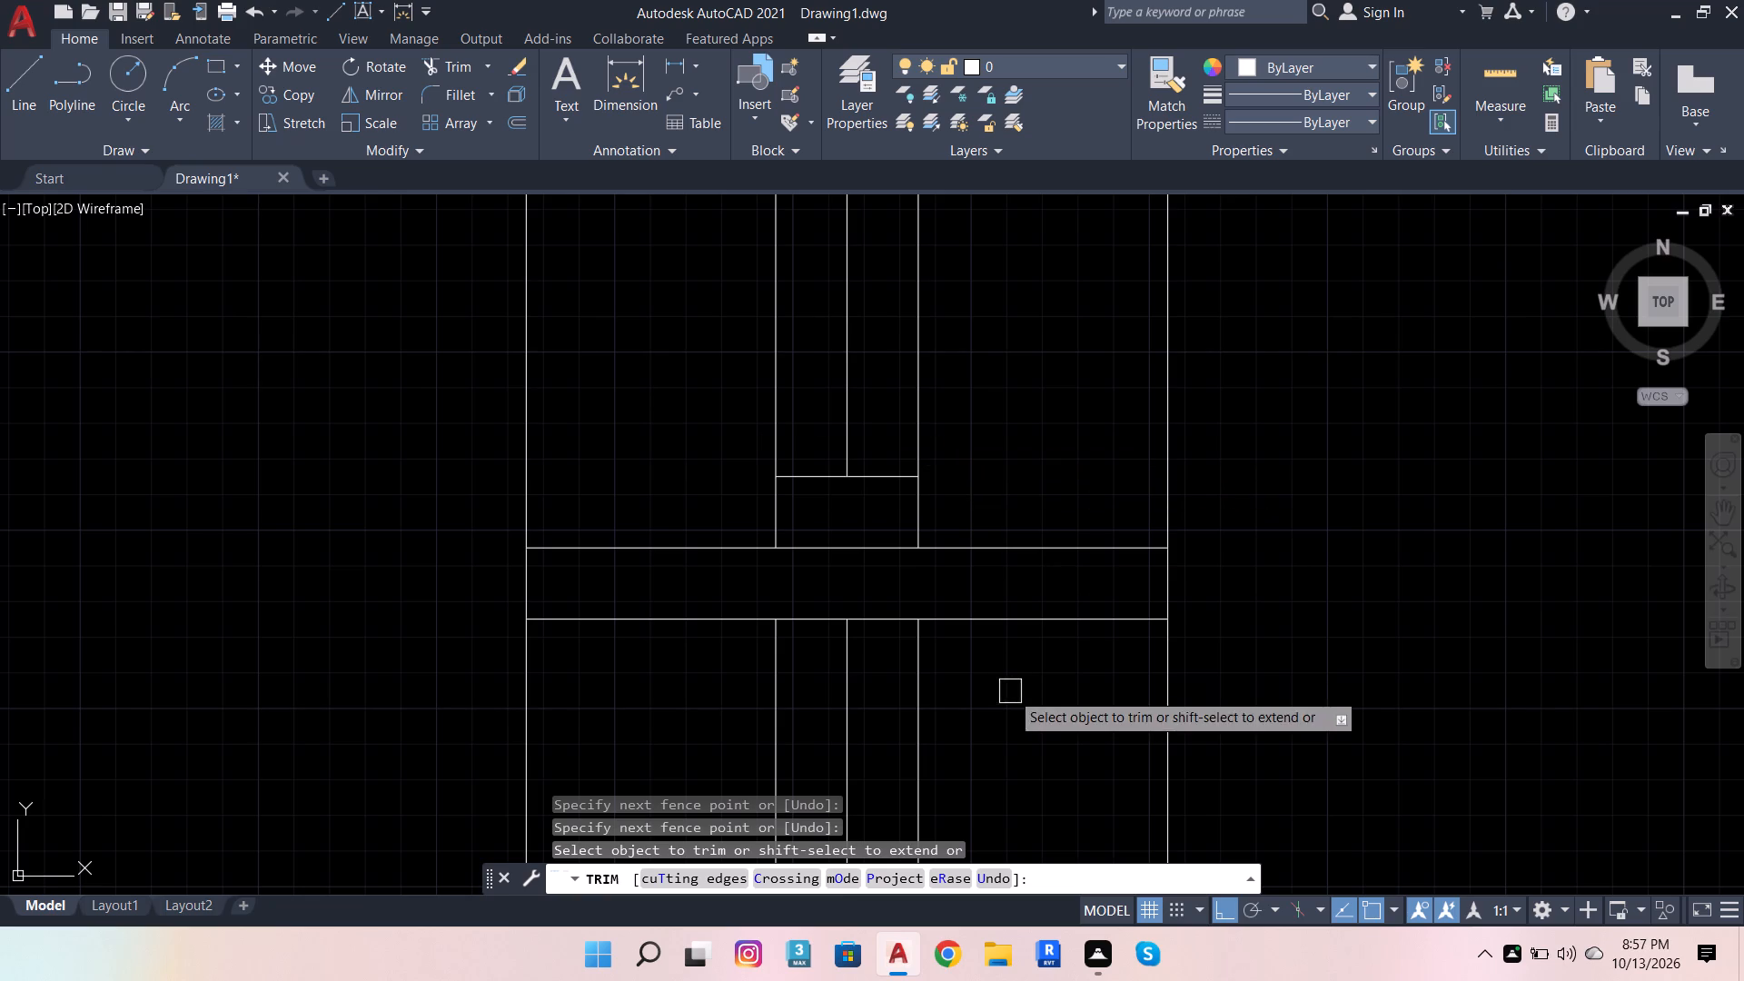
Trim away the three glass lines in the wall stretch between the two bedrooms' east windows.
scroll(962, 532, down, 2)
scroll(971, 654, down, 2)
click(972, 674)
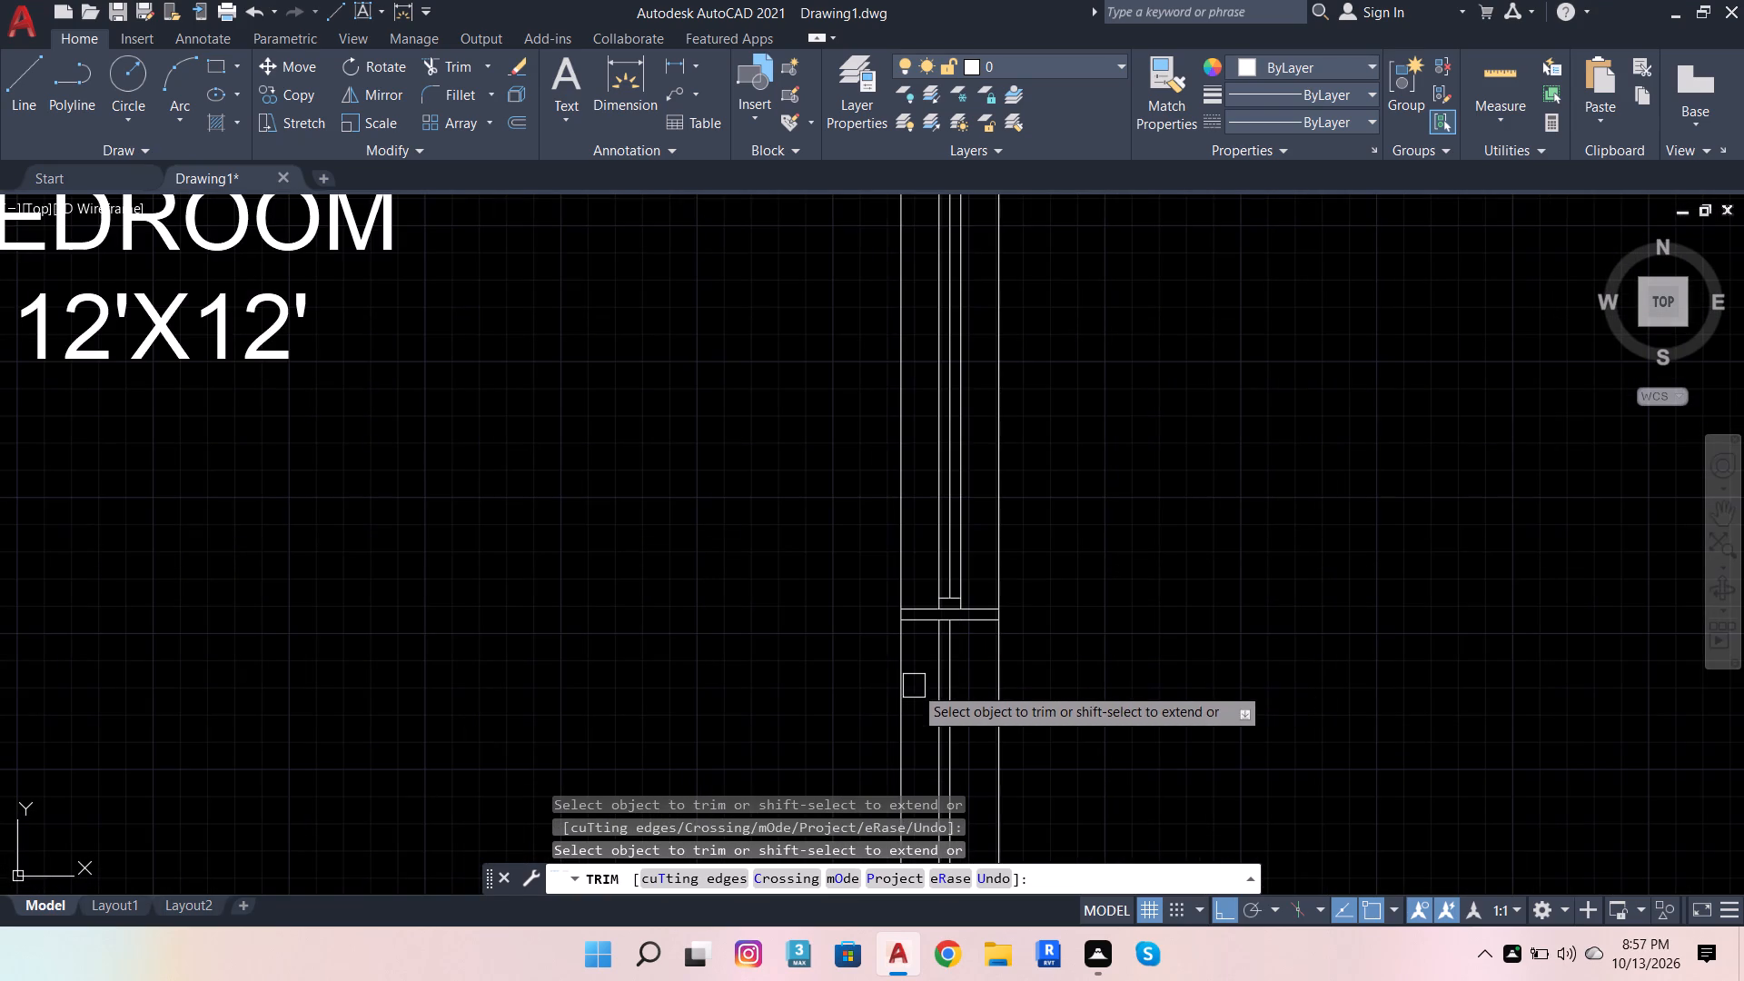
click(941, 670)
click(960, 677)
Trim the crossing glass and frame lines at the north end of the 12'X12' bedroom's east window to the same frame shape.
scroll(962, 682, down, 3)
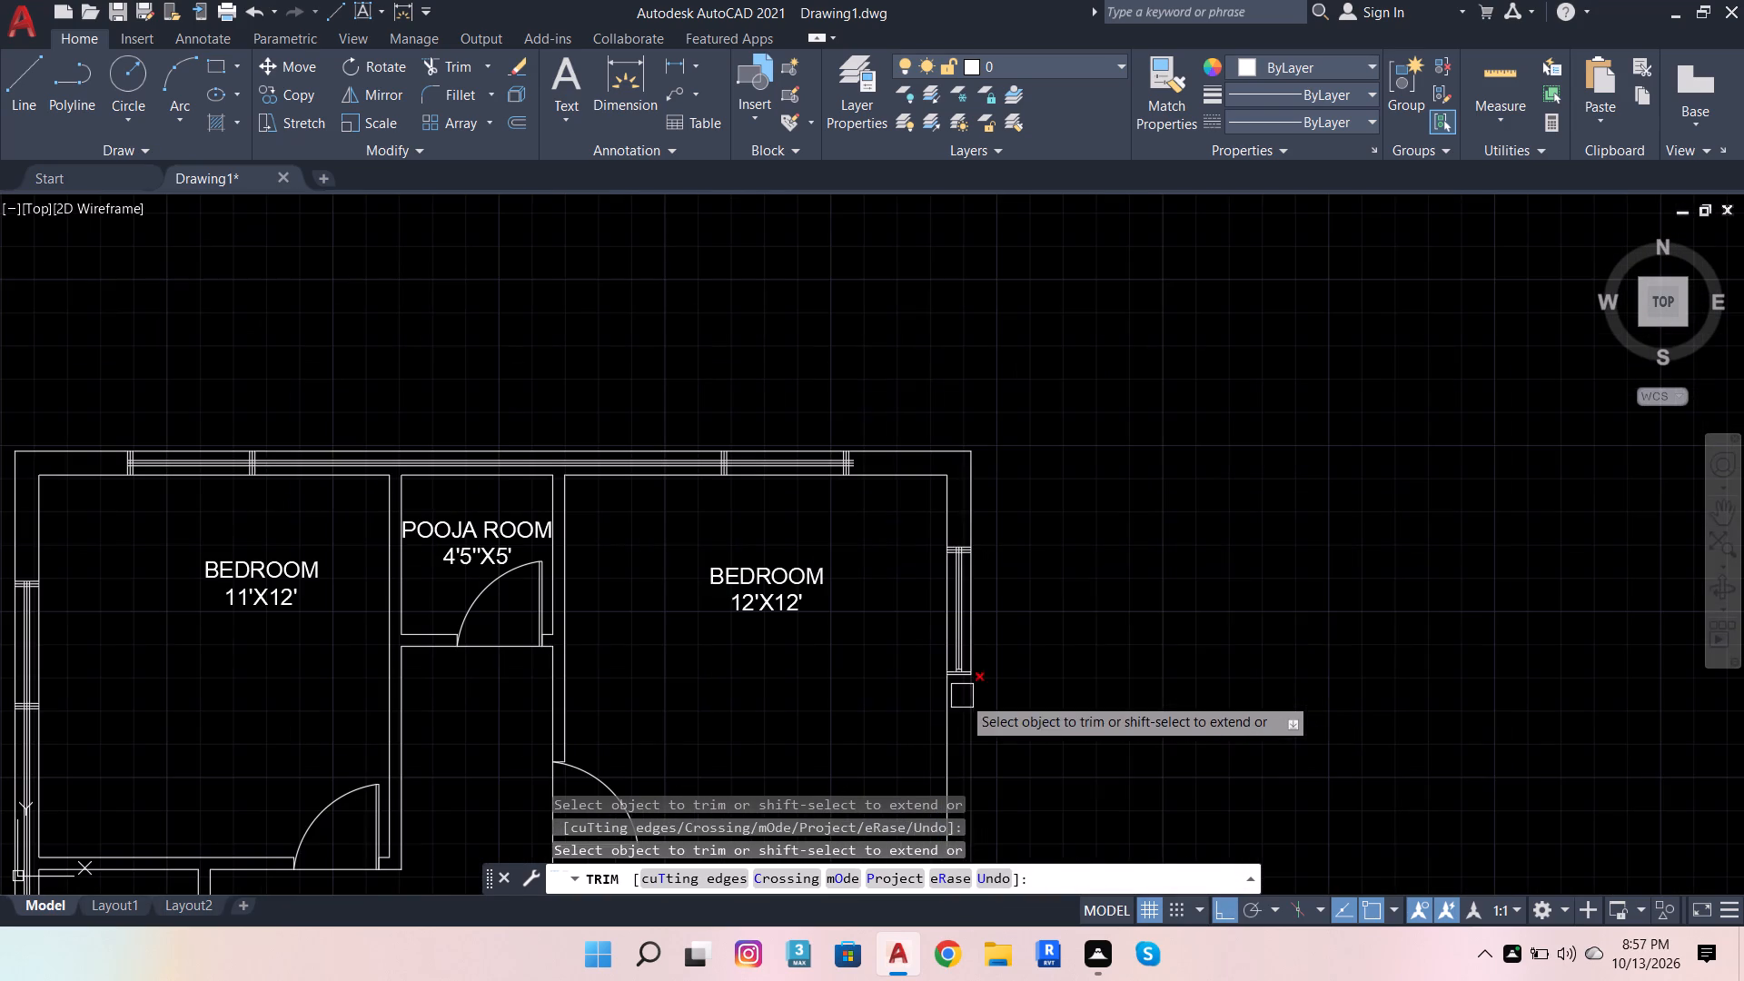
scroll(966, 533, up, 7)
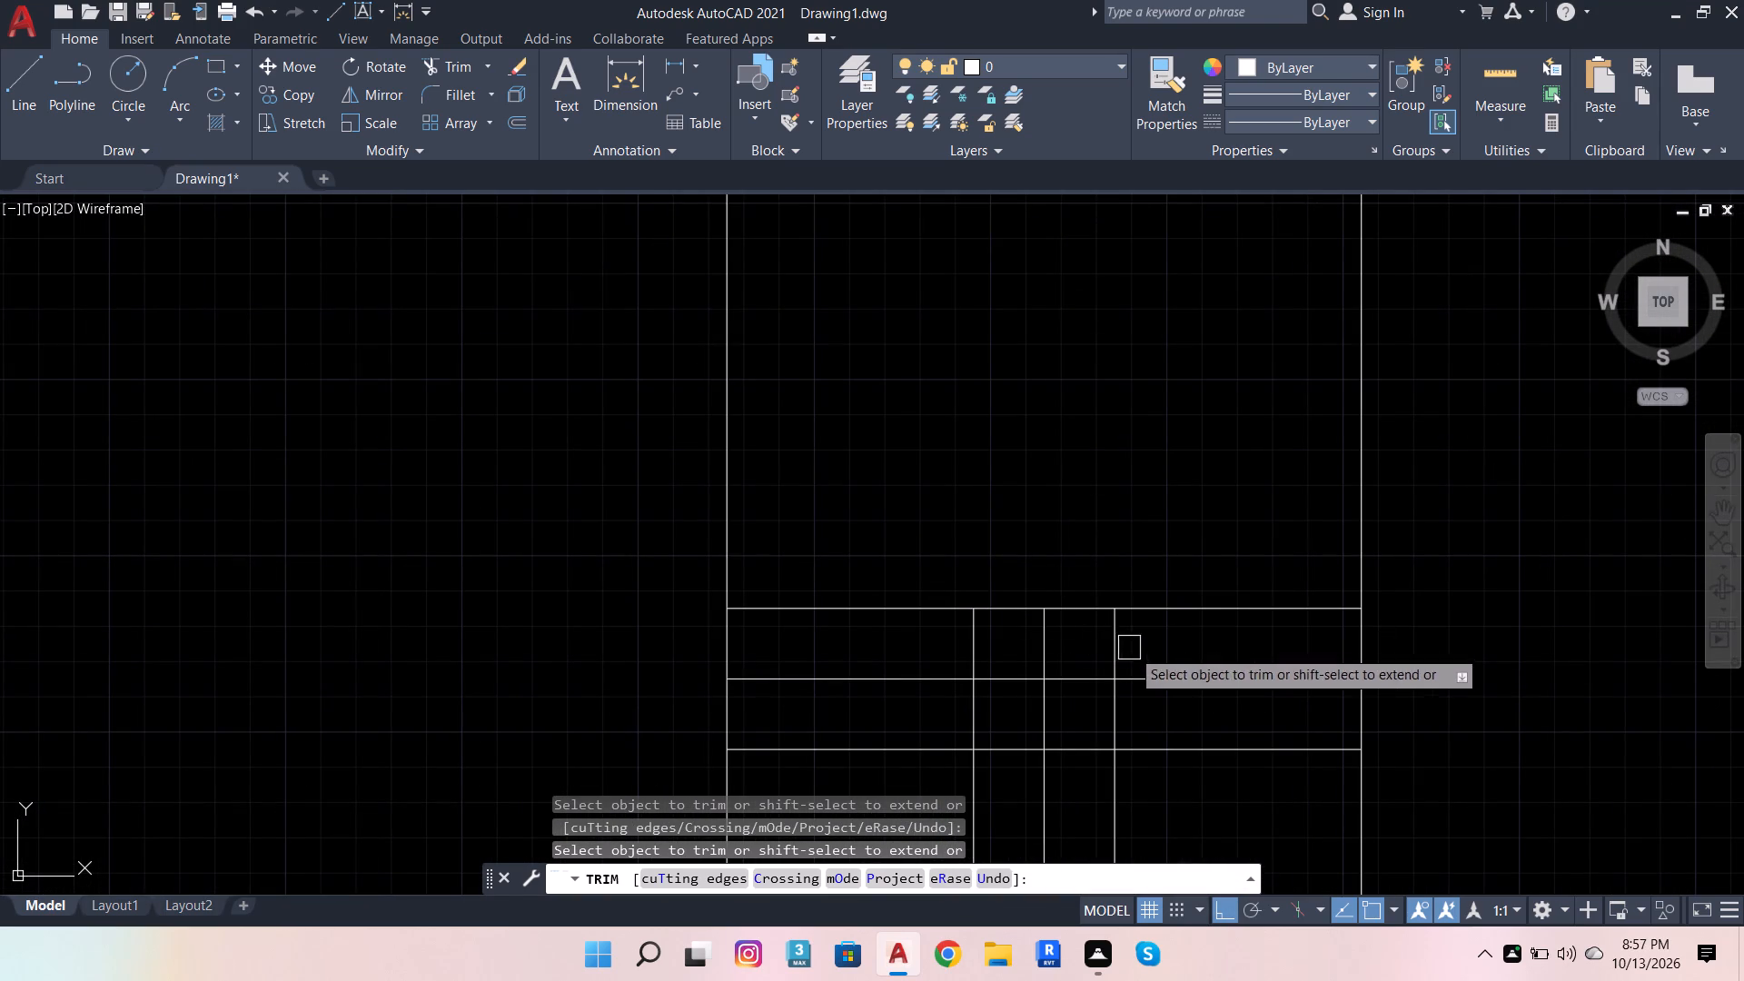
click(1143, 652)
click(902, 668)
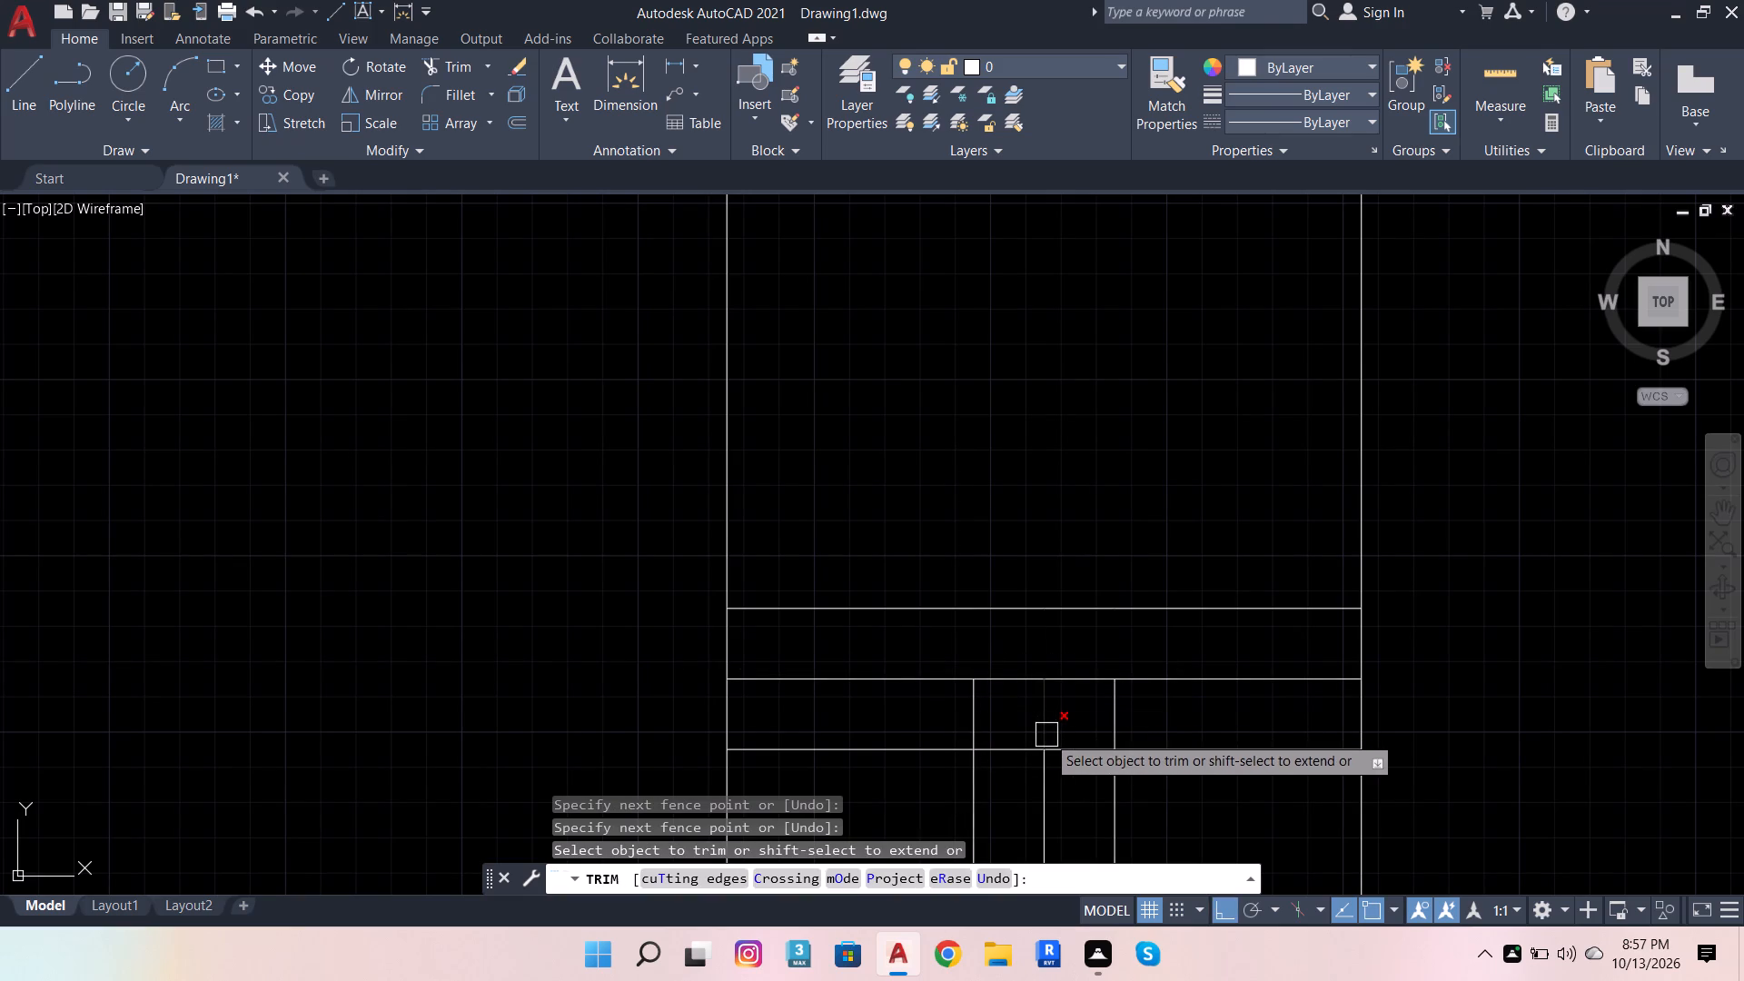
click(1046, 735)
click(1244, 752)
click(918, 742)
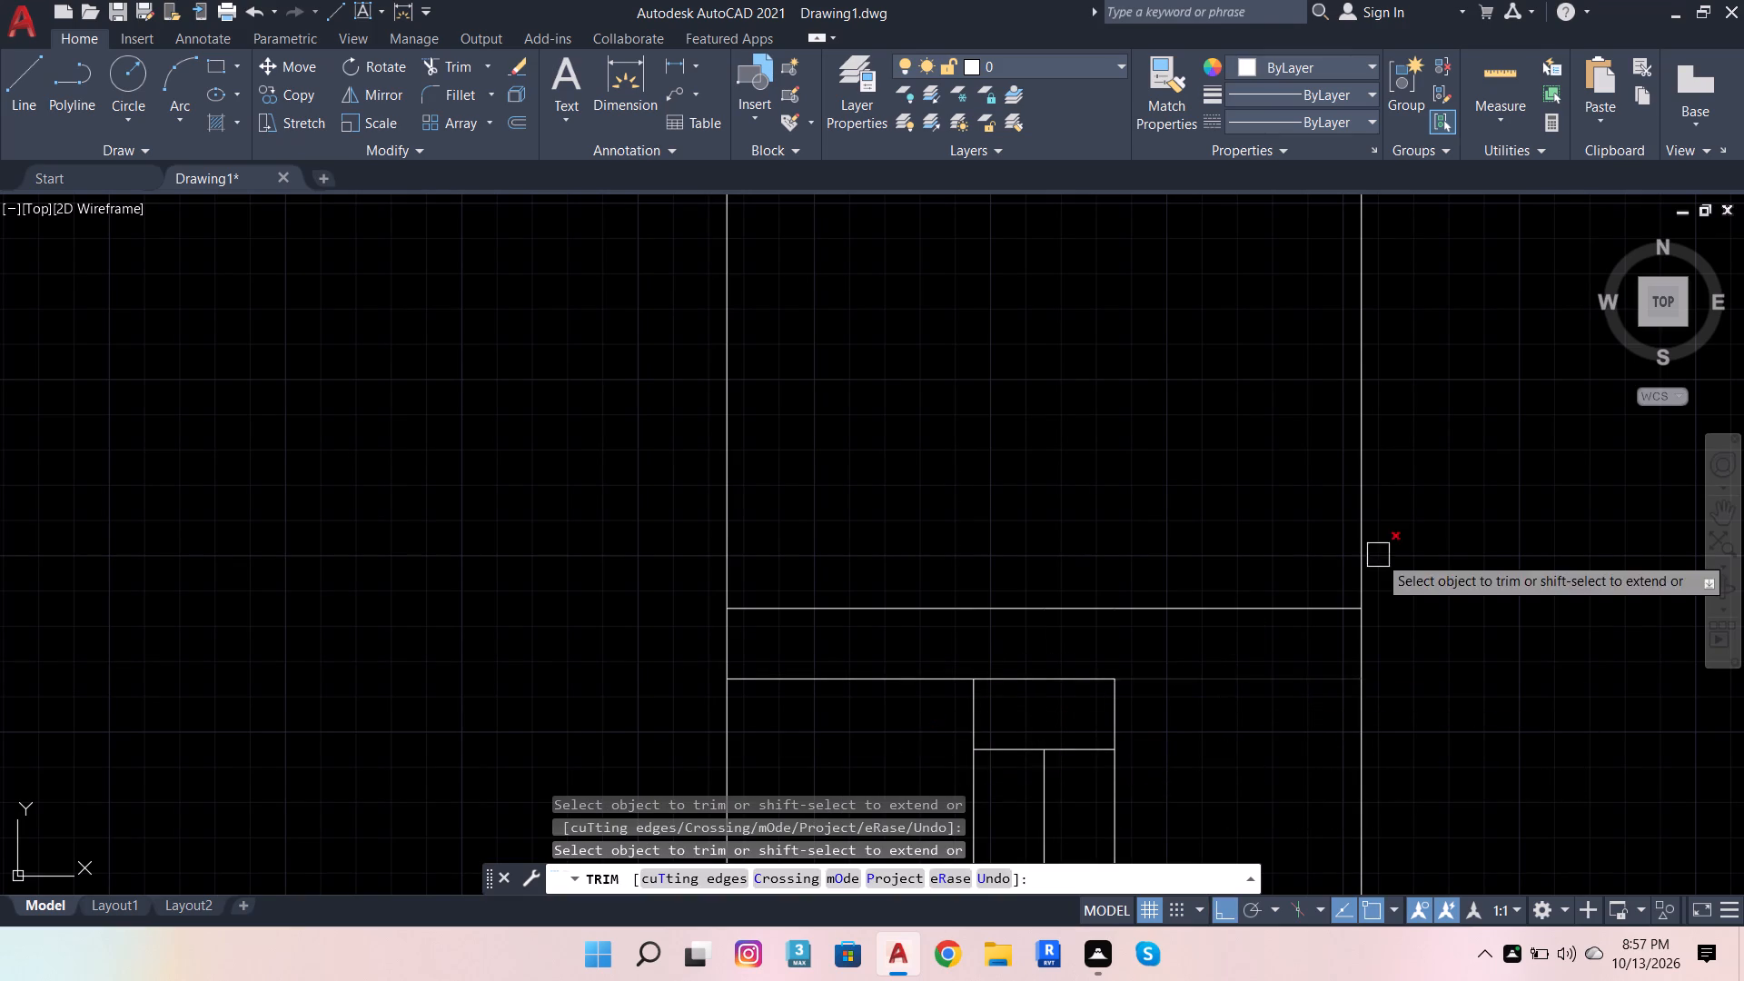
Trim the crossing glass and frame lines at the west end of the 11'X12' bedroom's north window to the same frame shape.
scroll(1378, 553, down, 4)
scroll(1197, 476, down, 5)
scroll(869, 421, up, 2)
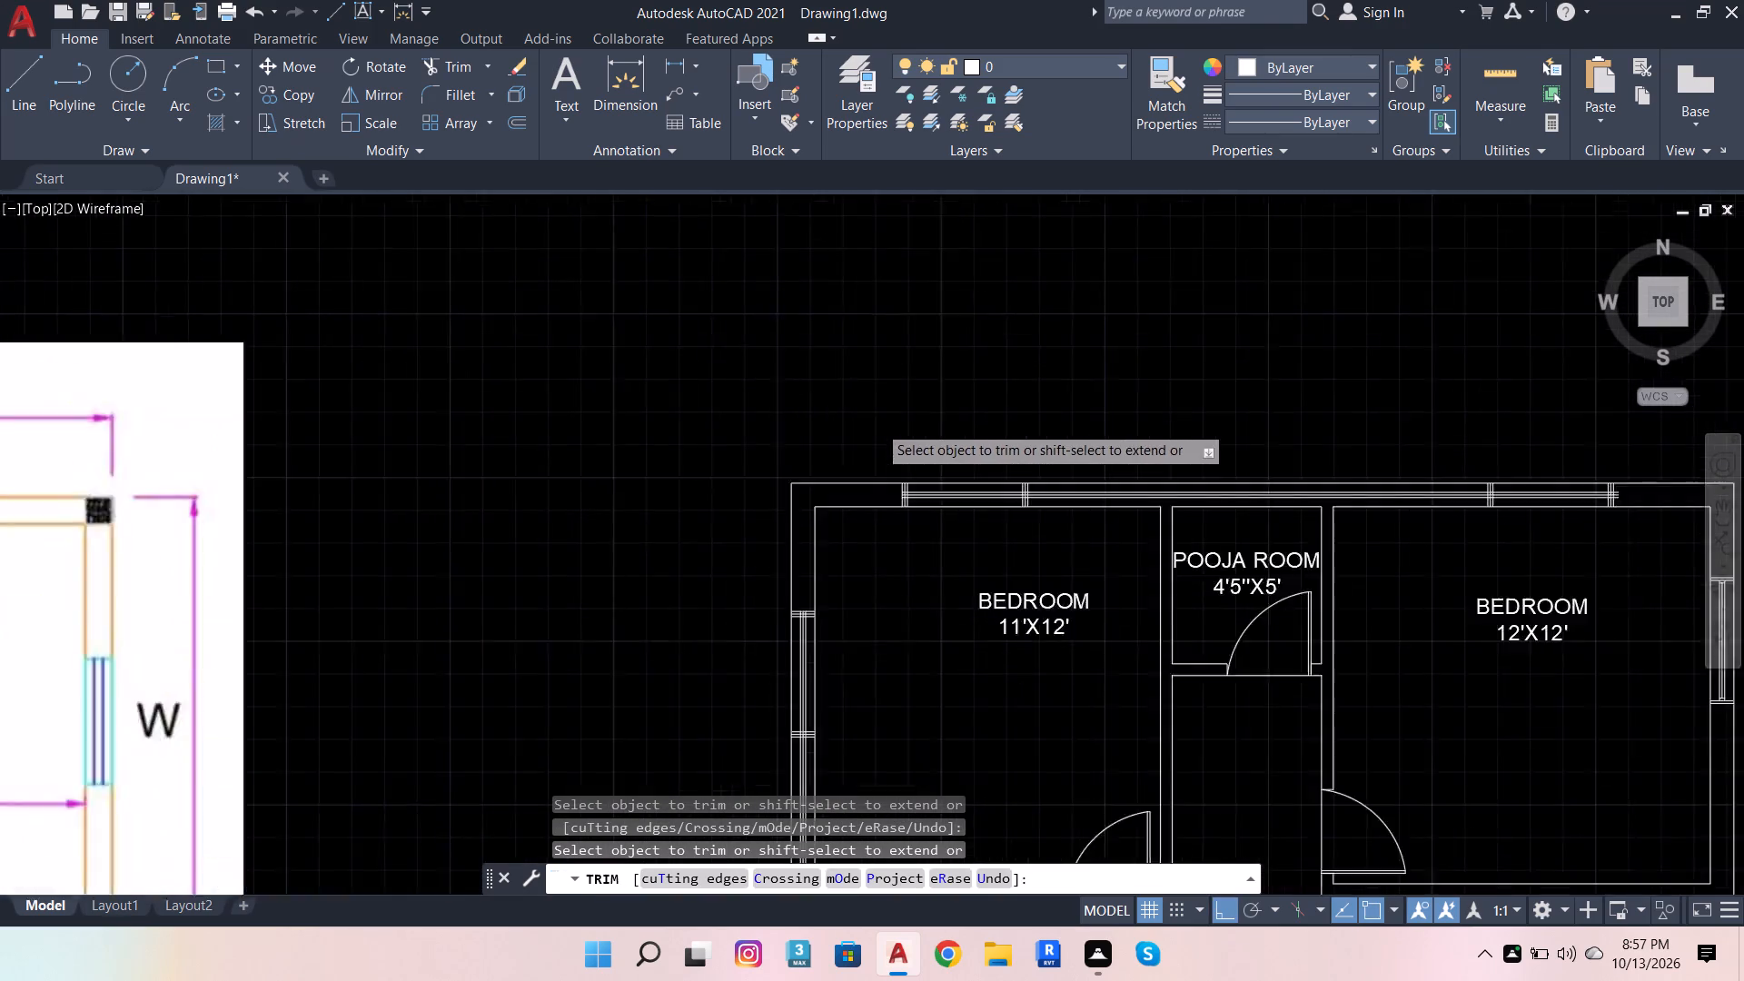
scroll(884, 434, up, 2)
scroll(1013, 595, up, 4)
scroll(1197, 619, up, 3)
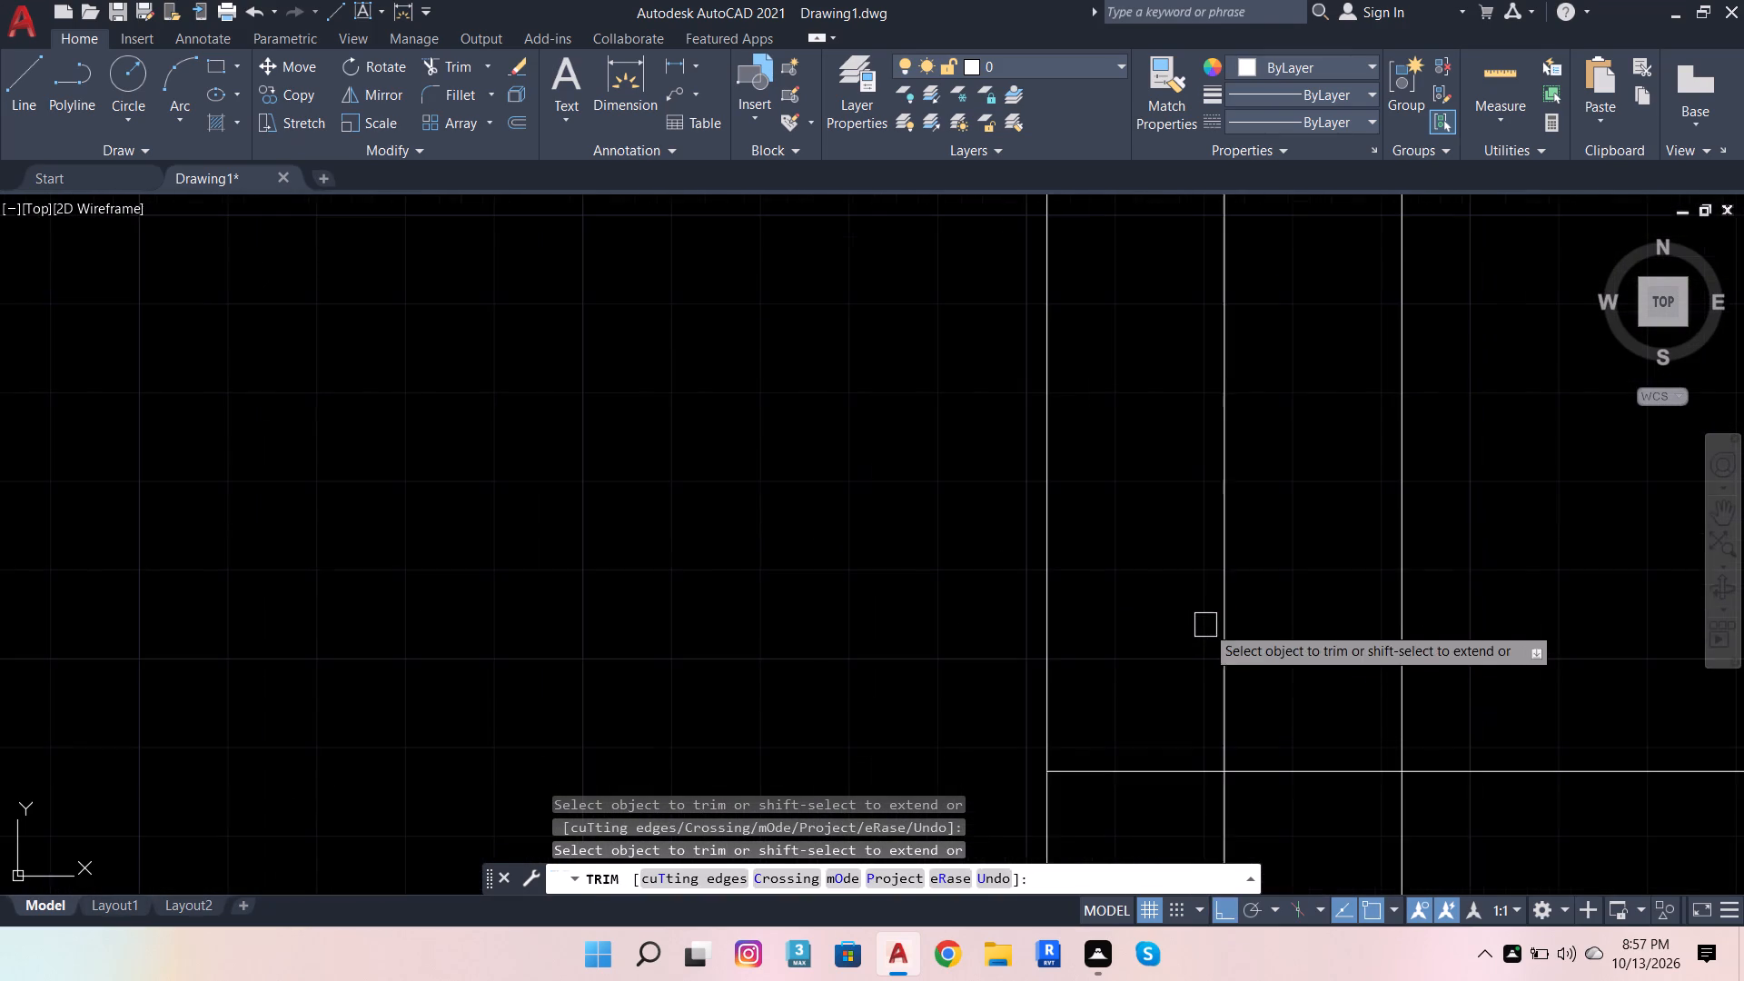
scroll(1183, 470, down, 3)
click(1174, 527)
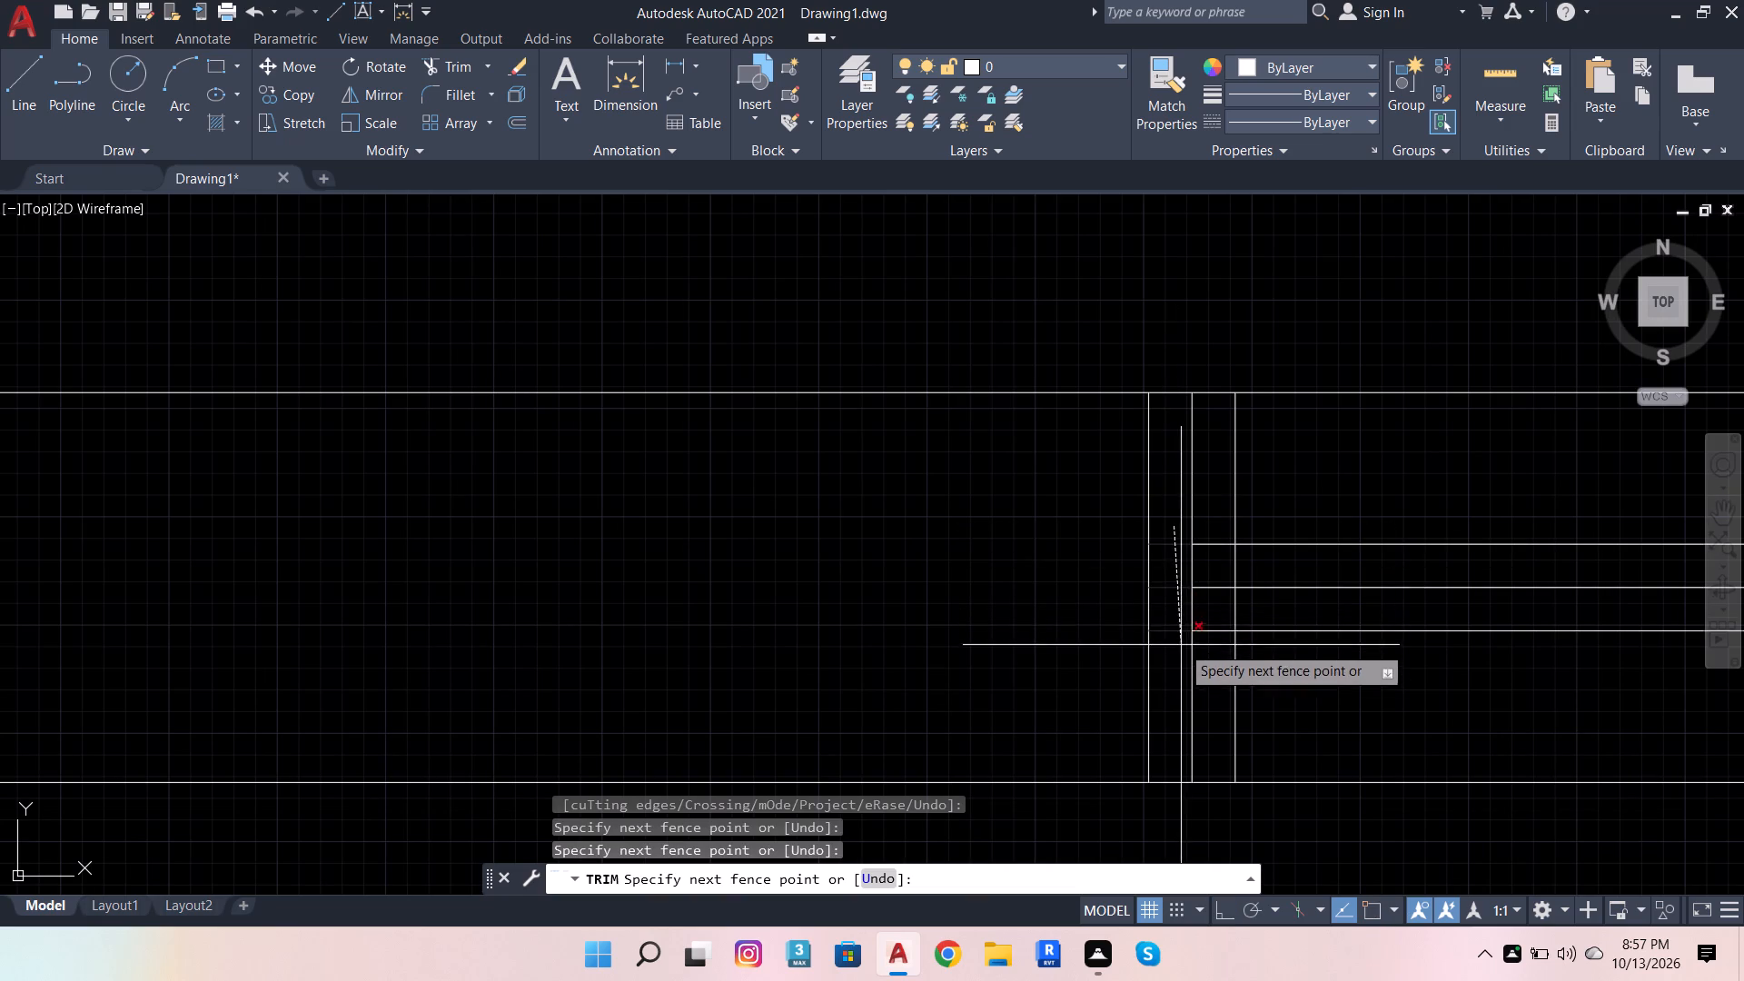
click(1180, 649)
scroll(946, 611, down, 2)
scroll(1056, 610, up, 3)
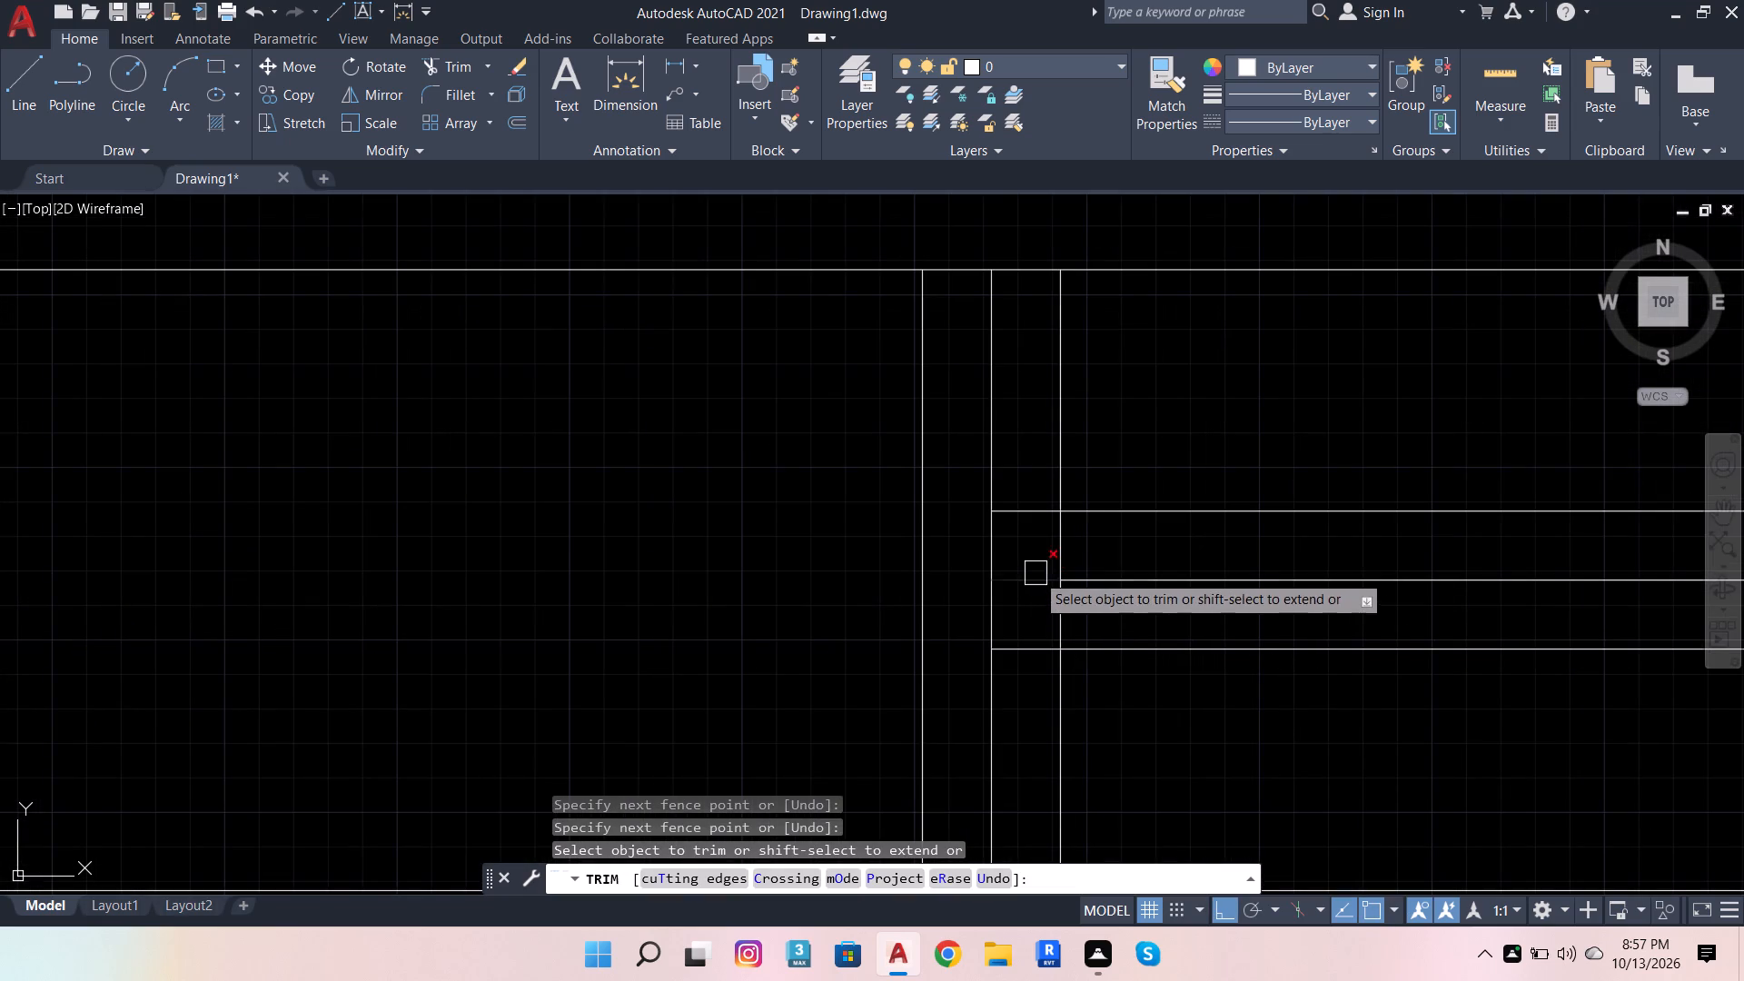
click(1035, 573)
click(1055, 448)
click(1050, 713)
Trim the east end of the 11'X12' bedroom's north window to the same shape, leaving the inner frame line only between the outer glass lines.
scroll(433, 652, down, 4)
scroll(966, 628, up, 3)
scroll(1085, 648, up, 1)
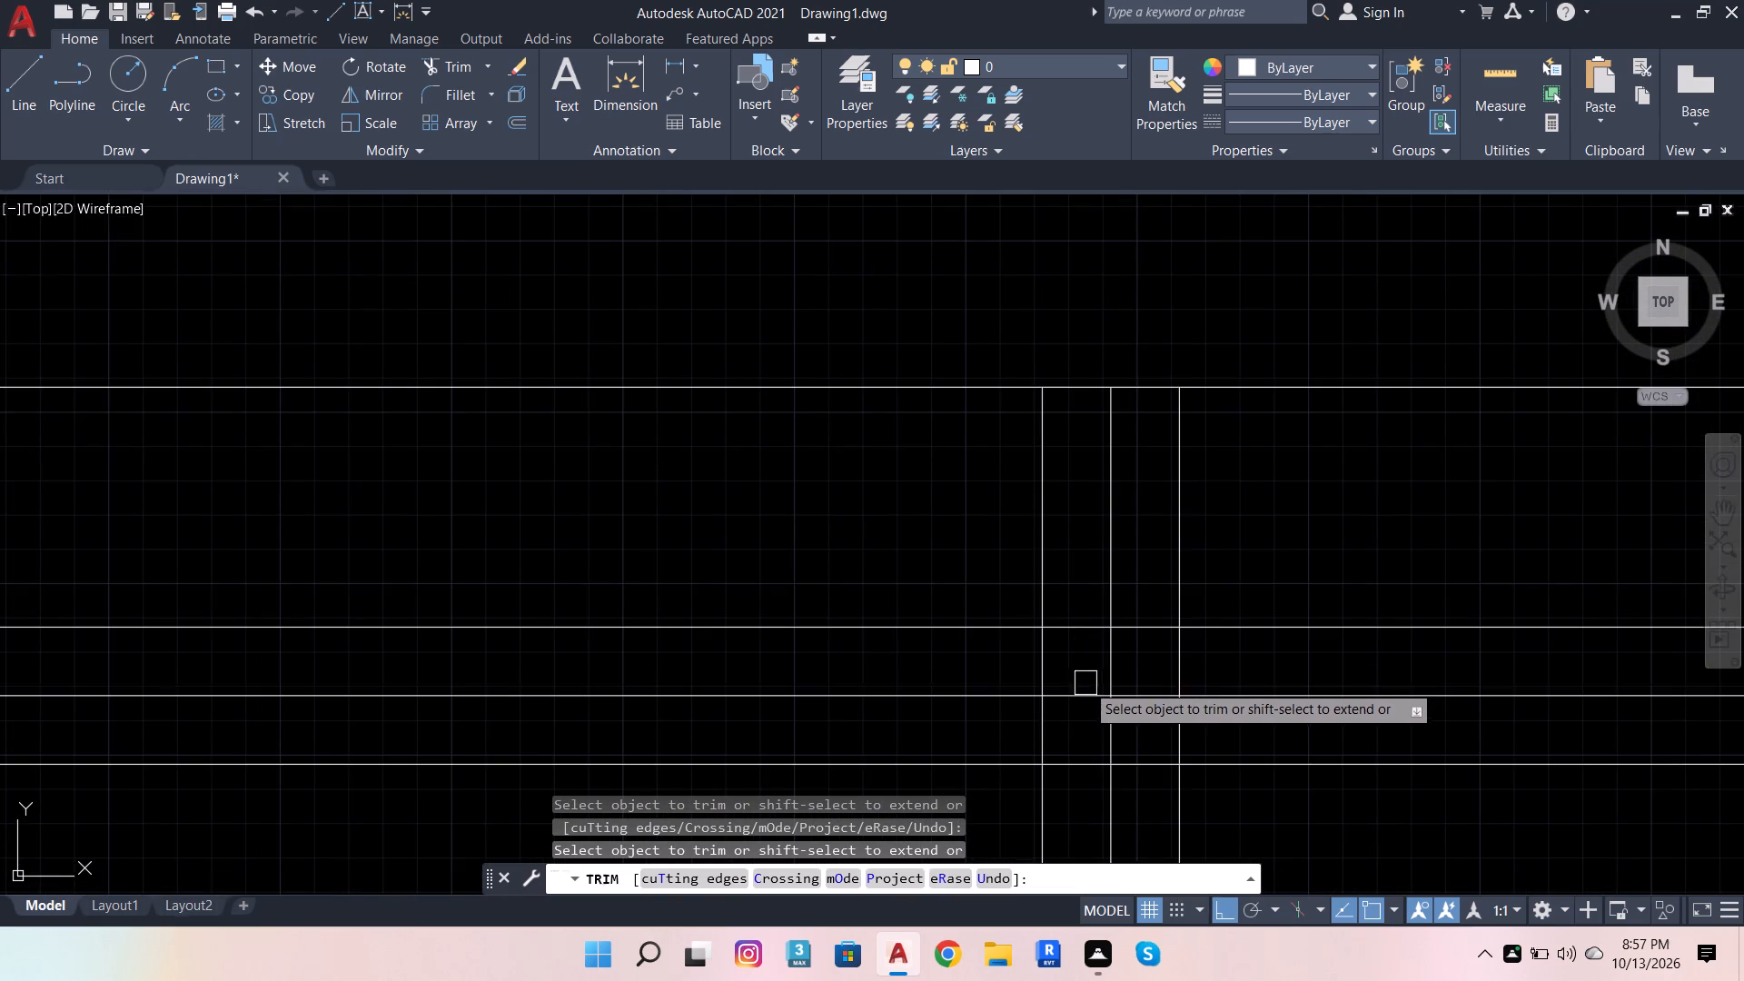
click(1076, 695)
click(1146, 559)
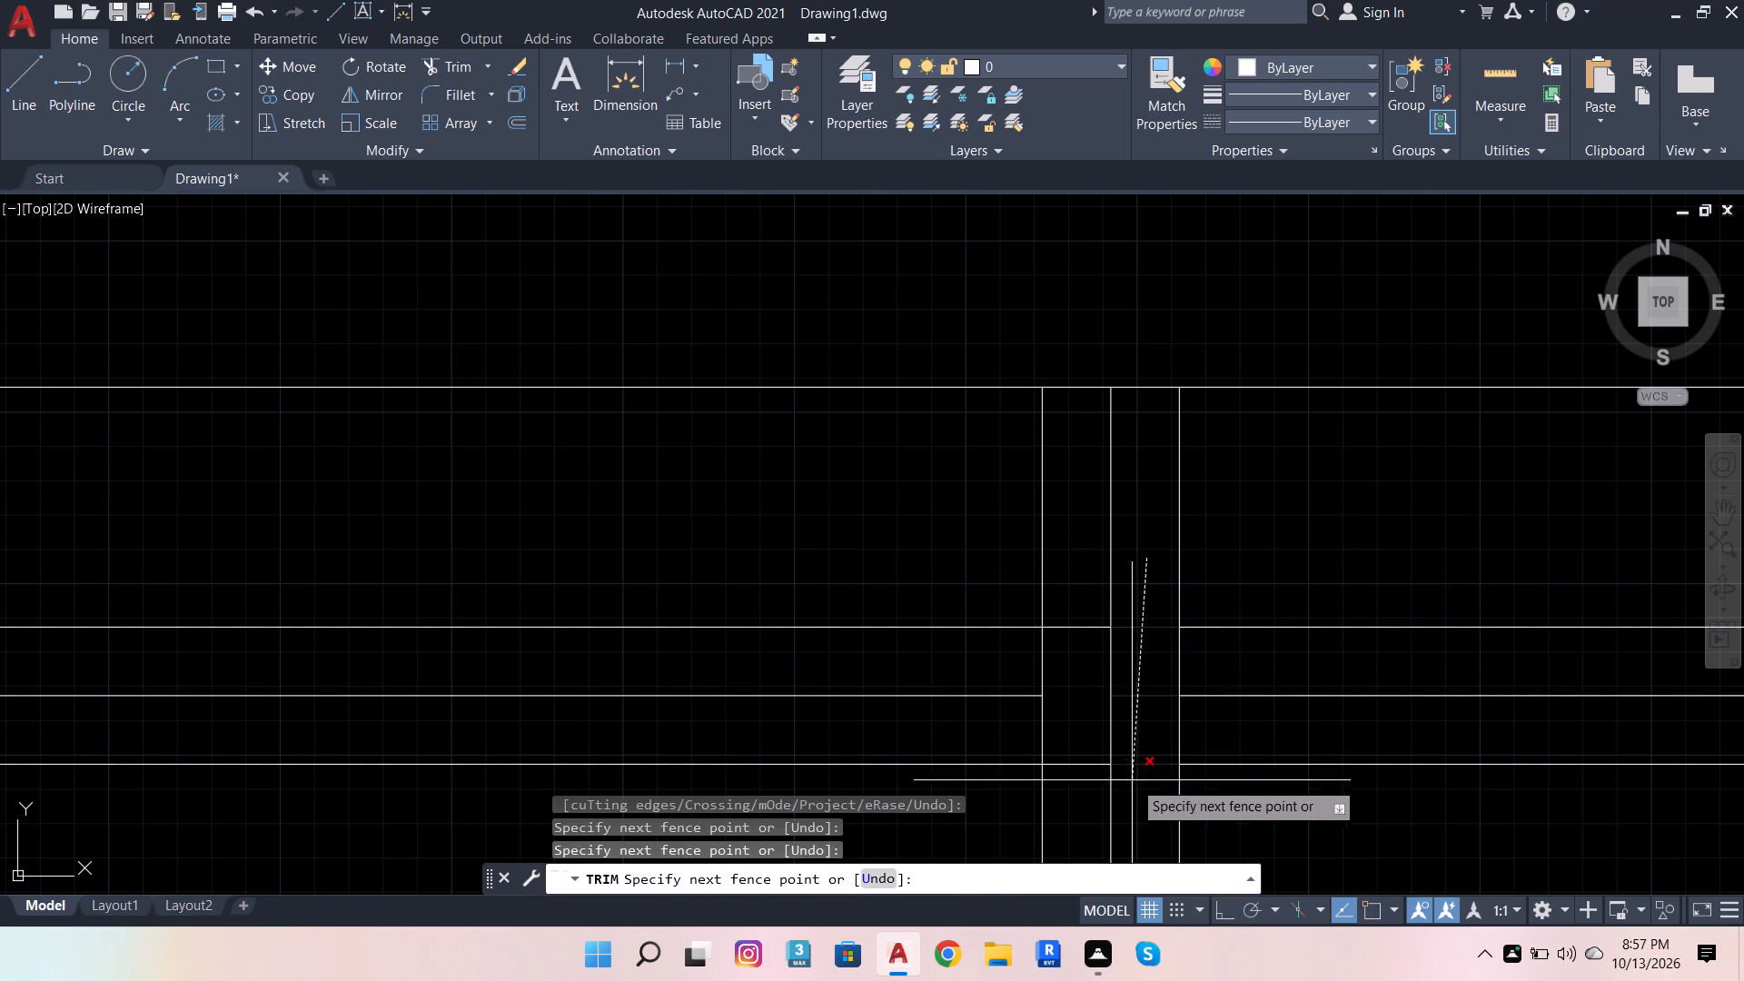
click(1135, 816)
click(1043, 574)
scroll(1085, 580, down, 1)
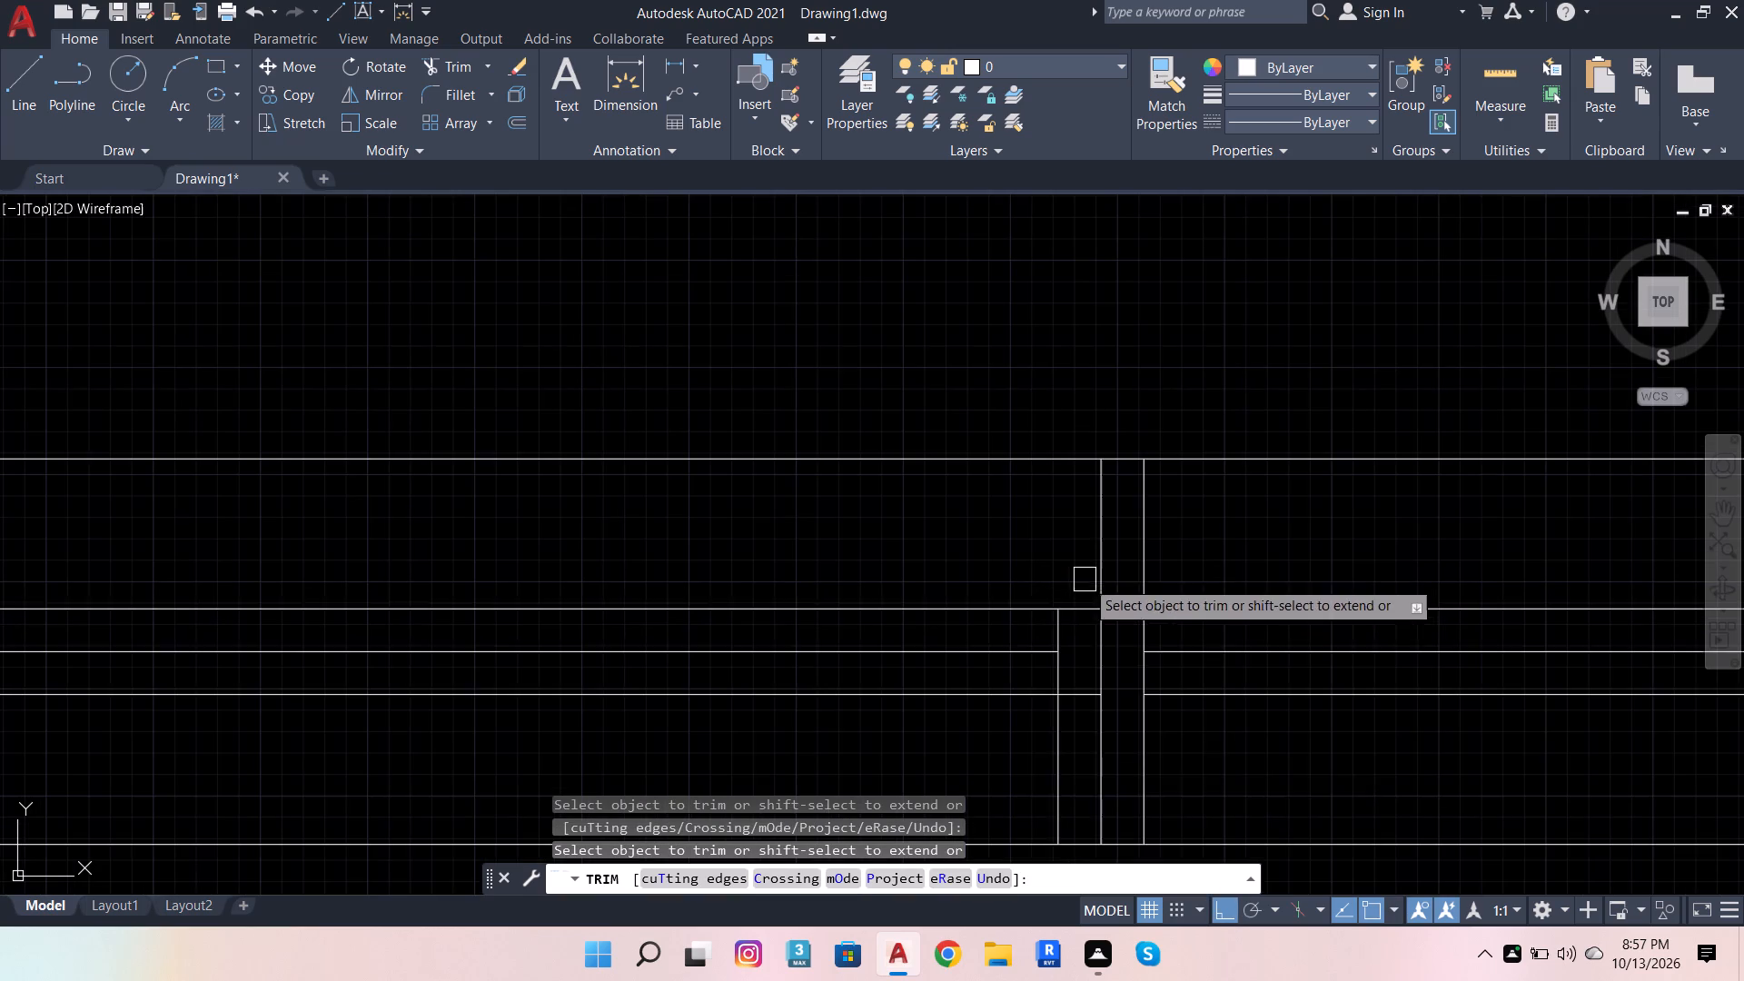
click(1050, 761)
Trim the overhanging glass lines and the crossing frame lines at the east end of the 12'X12' bedroom's north window to the same frame shape.
scroll(699, 701, down, 2)
scroll(1060, 733, down, 3)
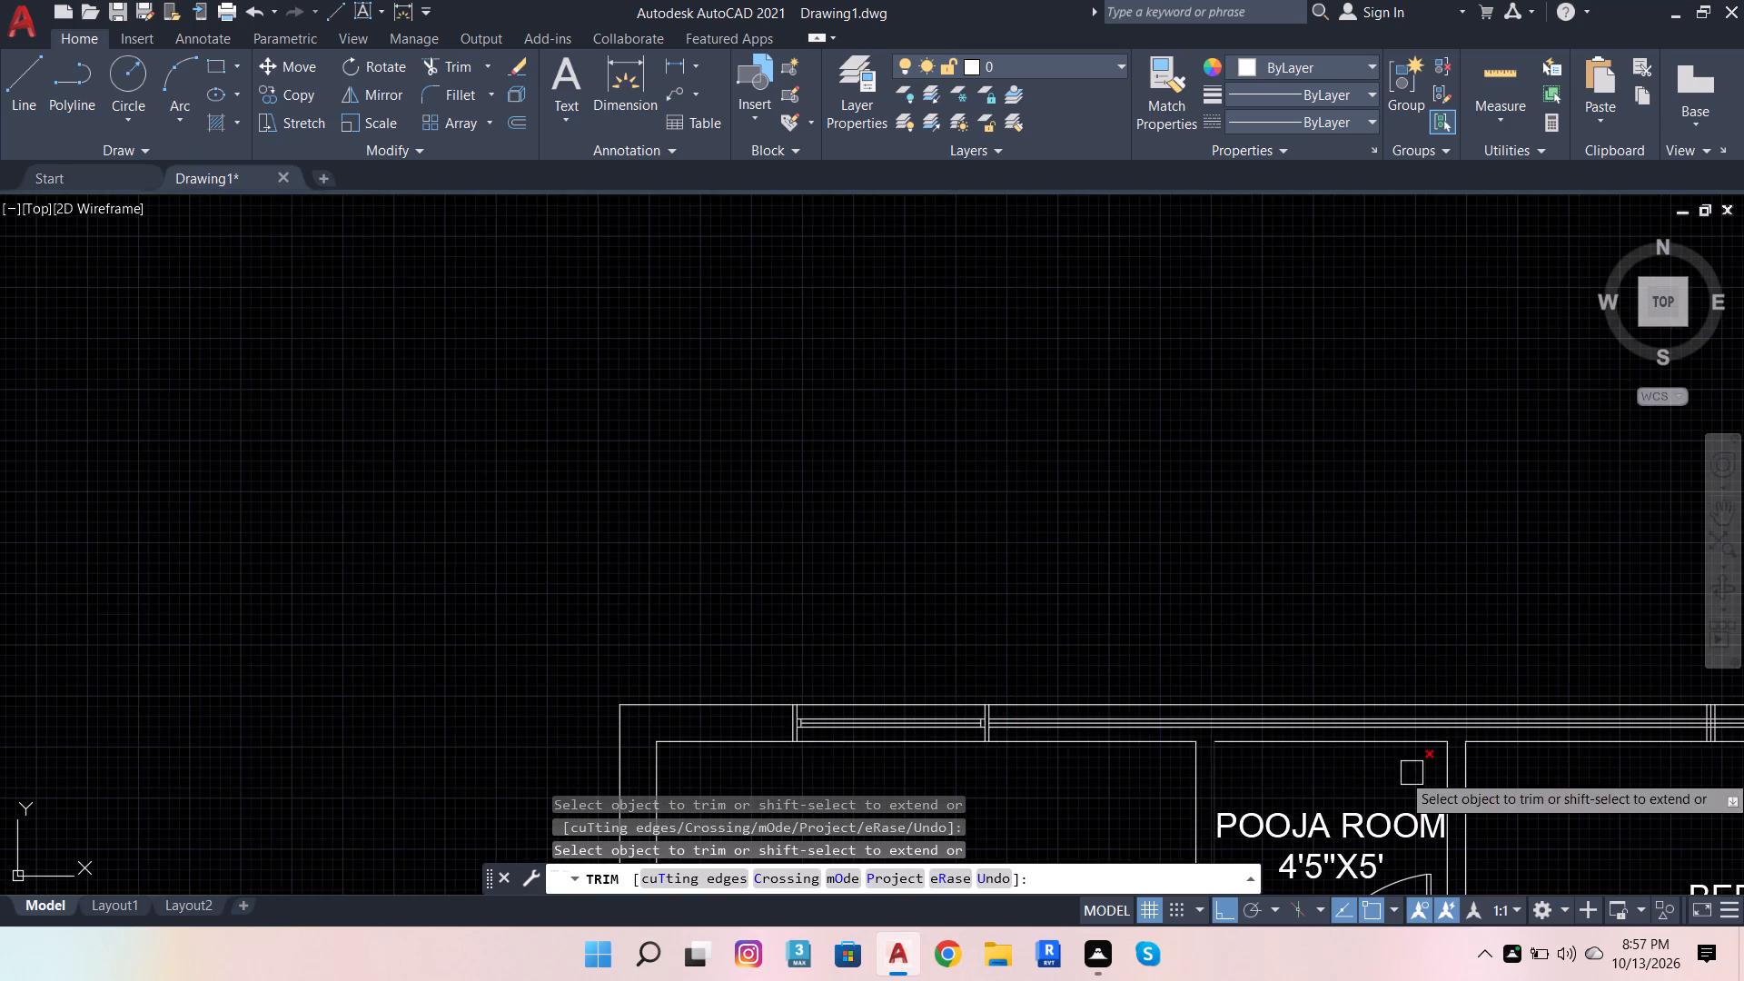
scroll(477, 788, down, 1)
scroll(1461, 723, up, 3)
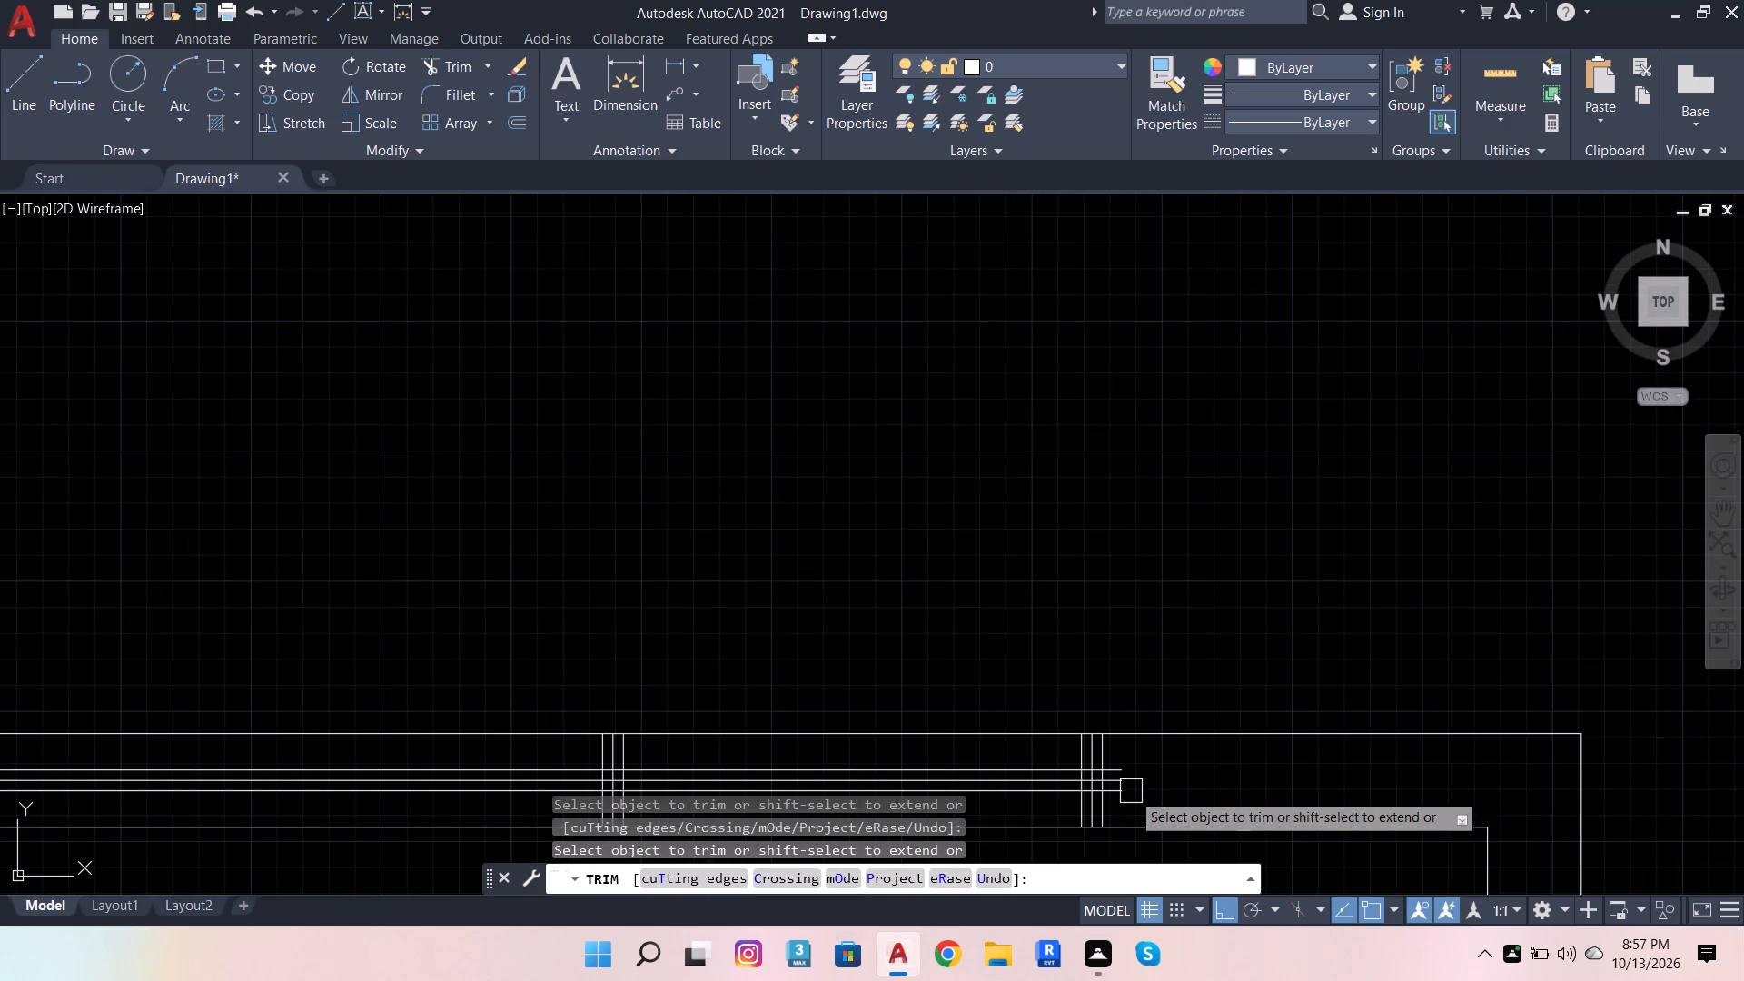
scroll(1121, 788, up, 3)
click(1081, 684)
click(1110, 864)
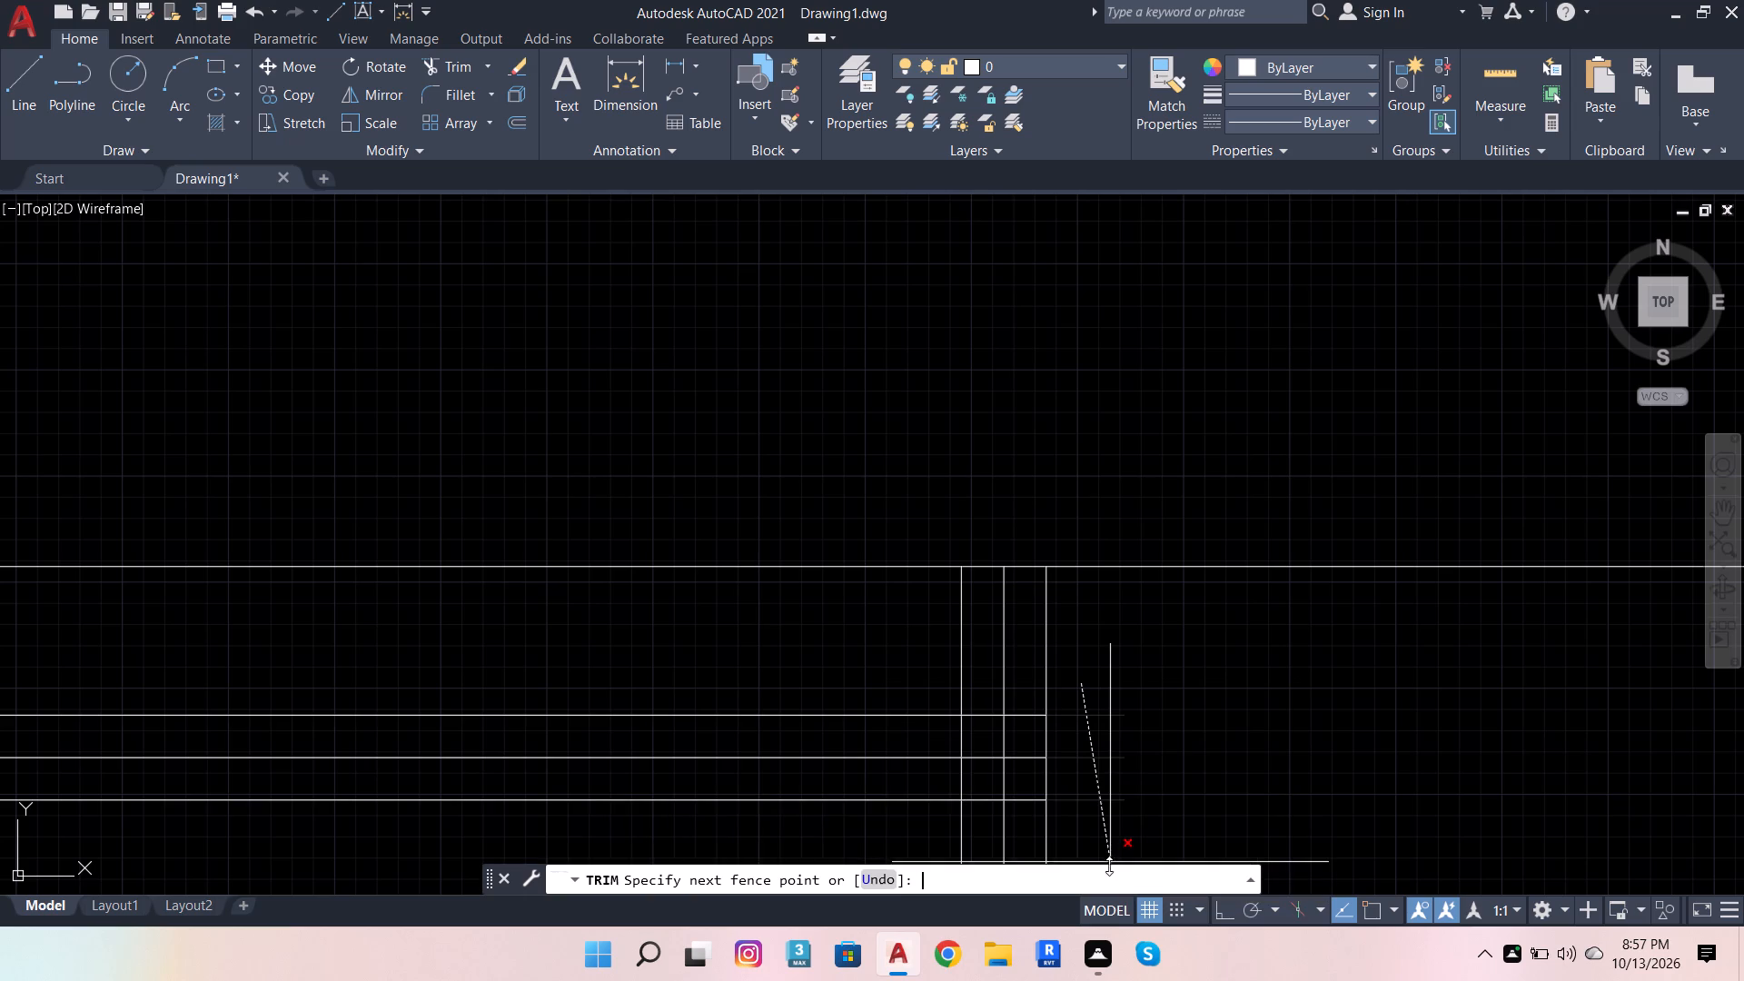
click(1084, 816)
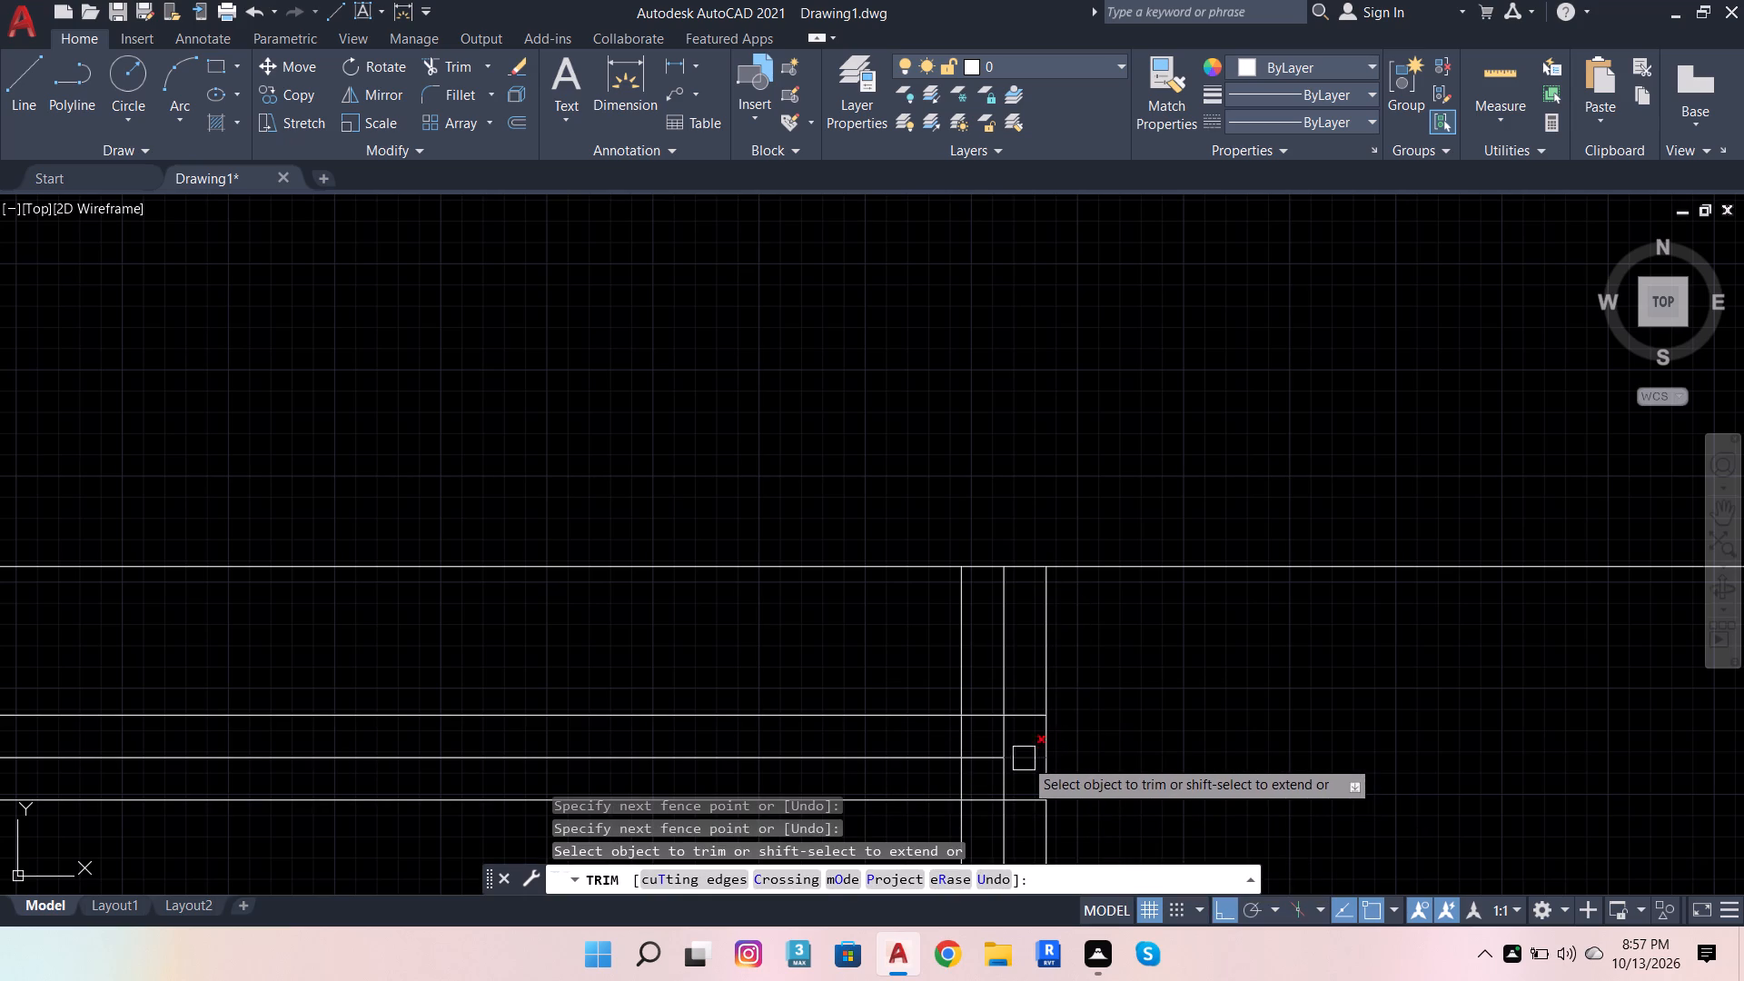
click(1022, 683)
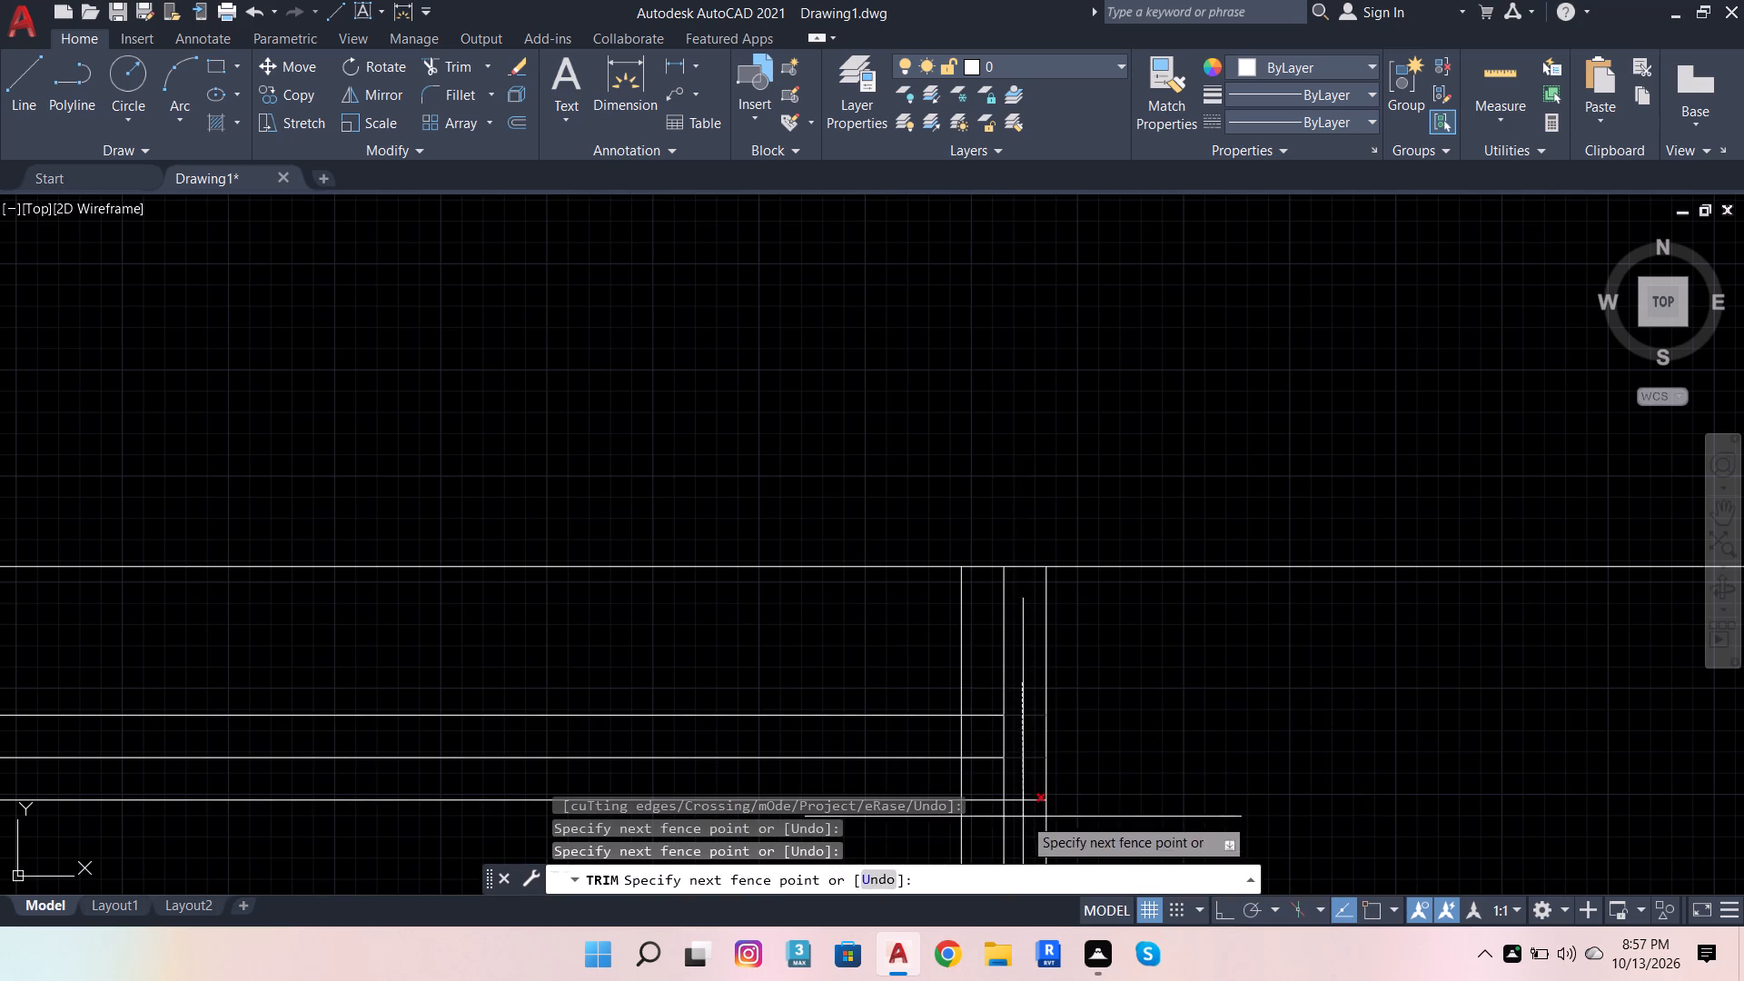
click(1022, 854)
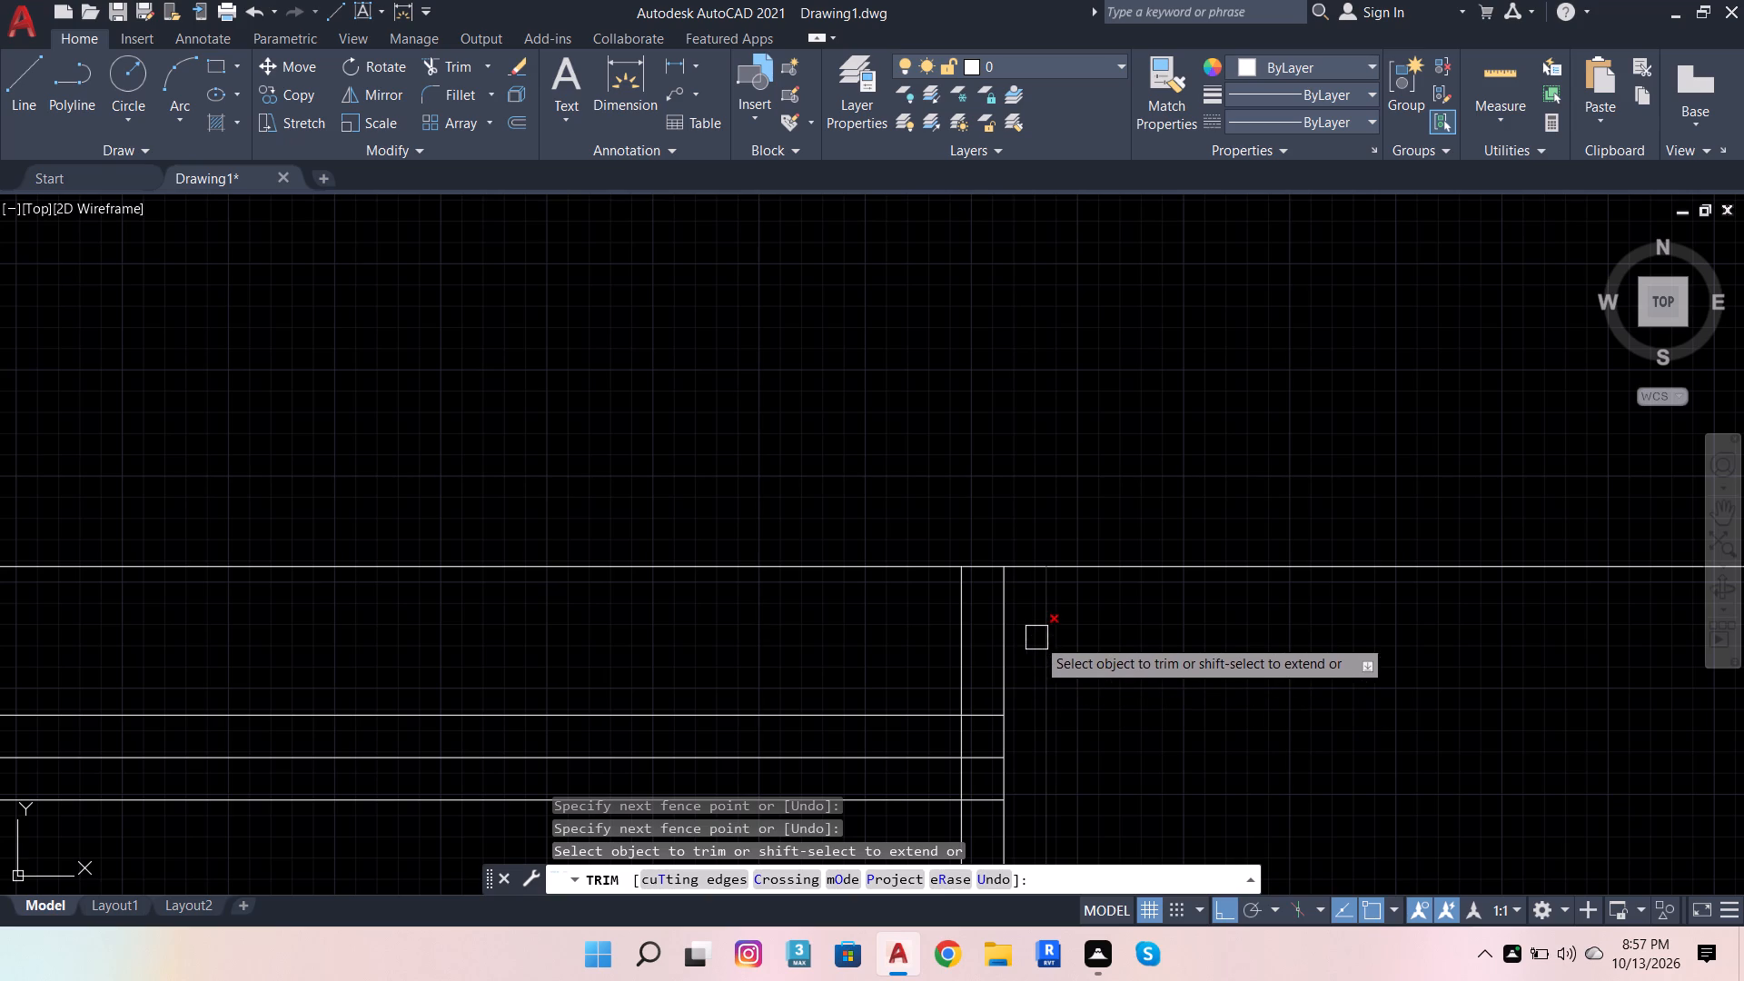
scroll(997, 657, down, 1)
scroll(997, 705, up, 1)
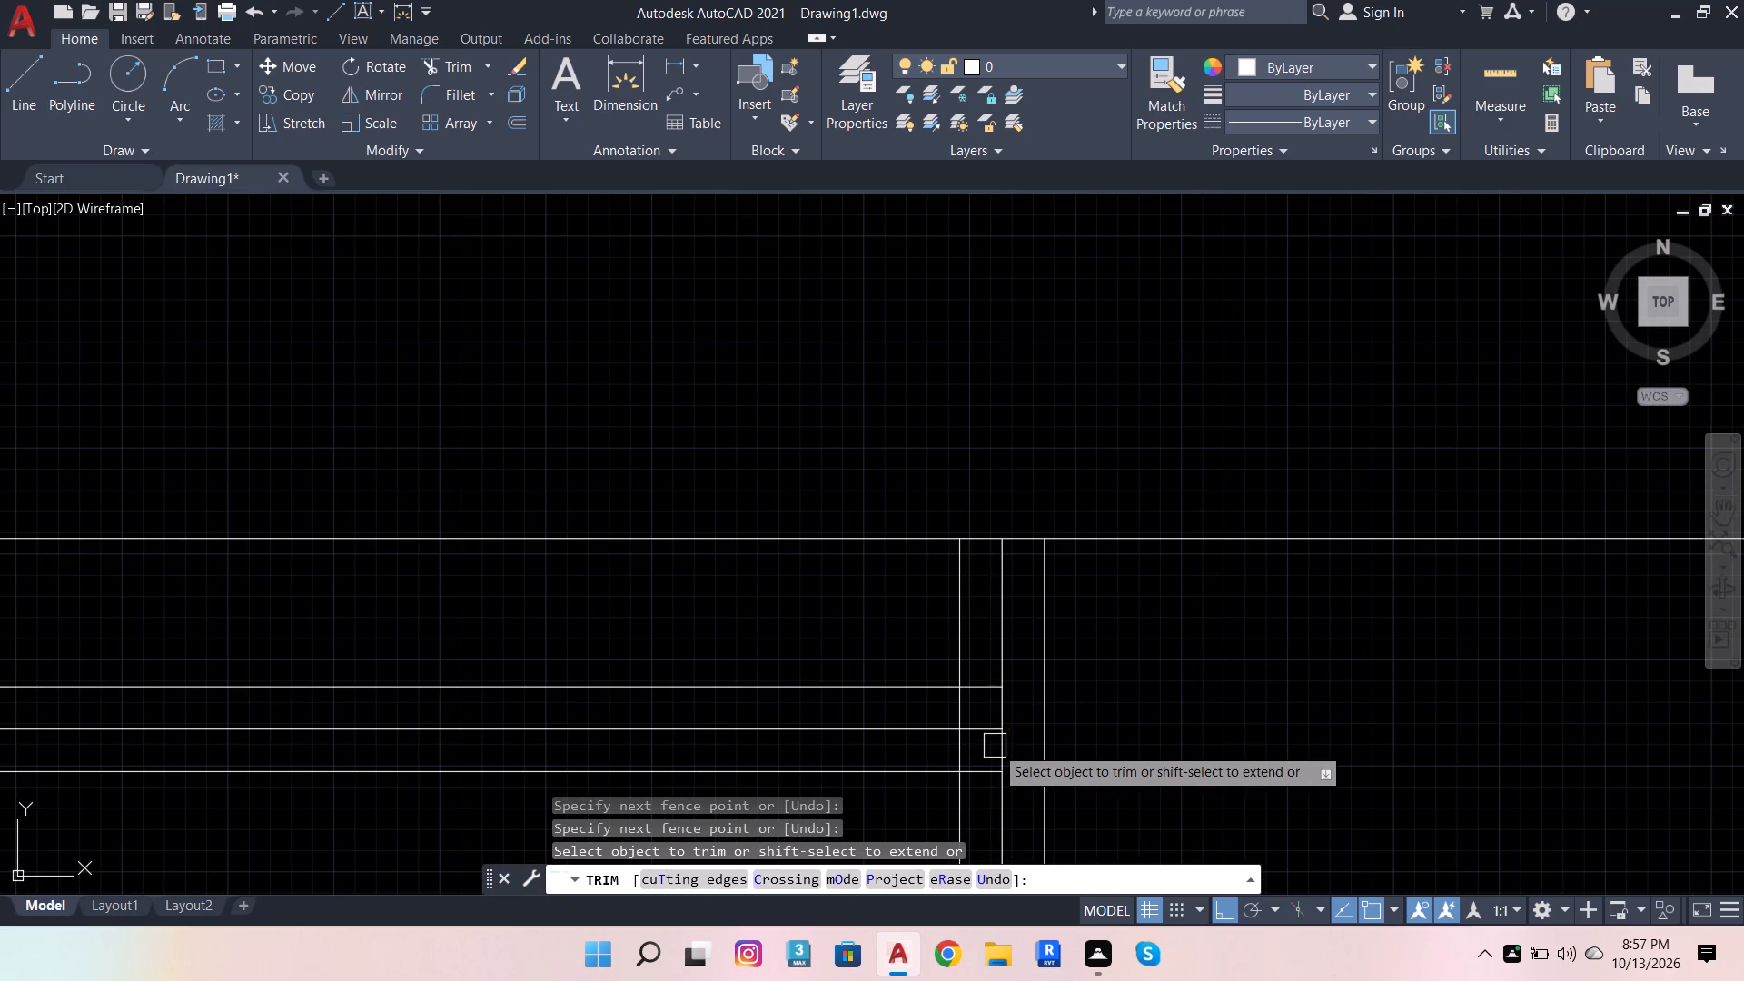
click(983, 736)
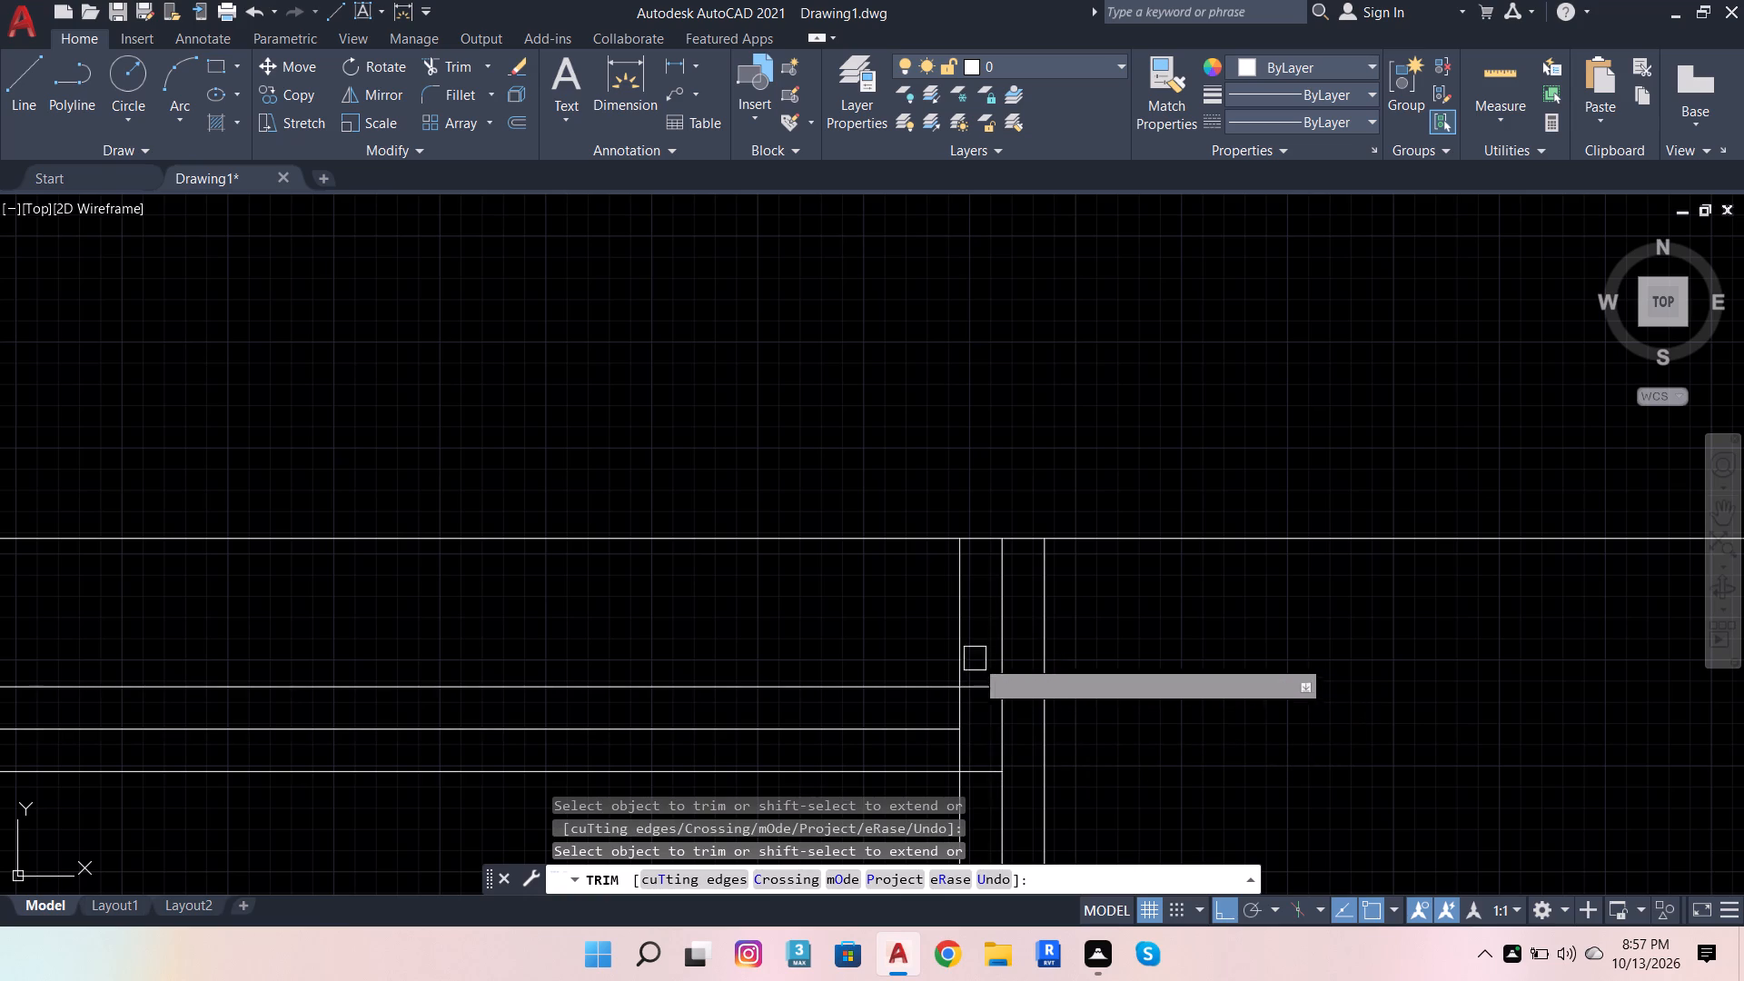
click(956, 643)
scroll(1144, 519, down, 1)
click(1025, 705)
Trim the crossing glass and frame lines at the west end of the 12'X12' bedroom's north window to the same frame shape.
scroll(1283, 653, down, 2)
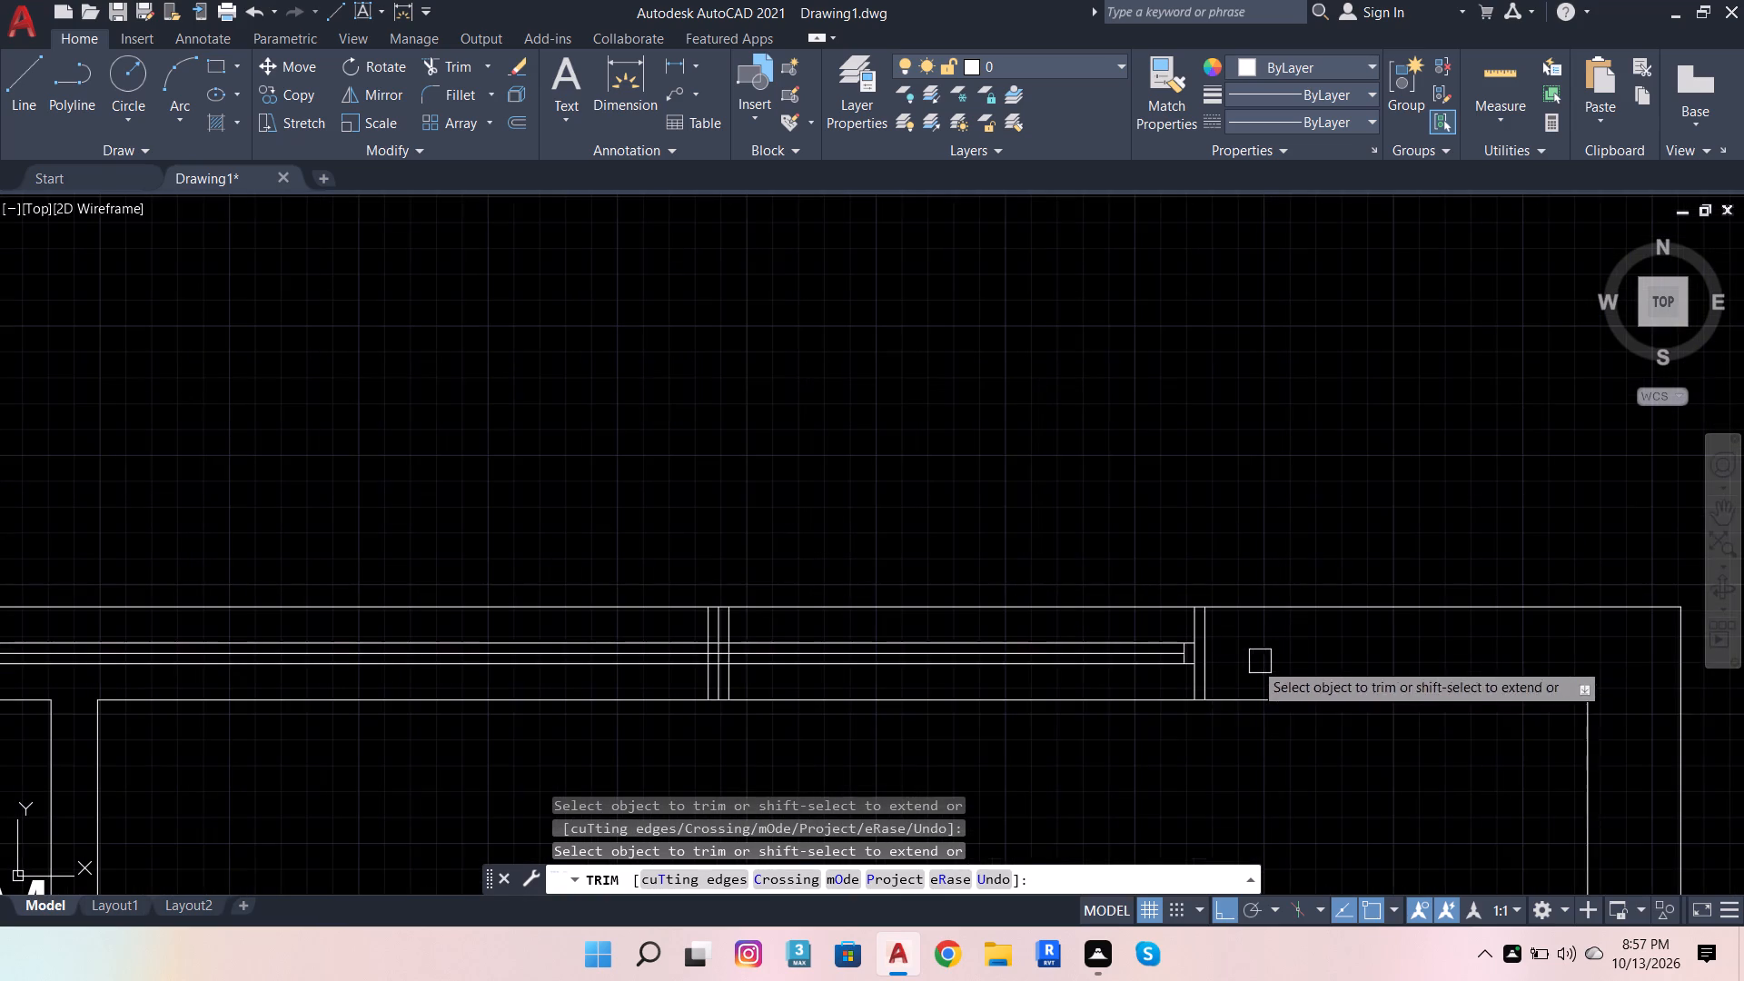
scroll(601, 651, up, 1)
scroll(779, 689, up, 3)
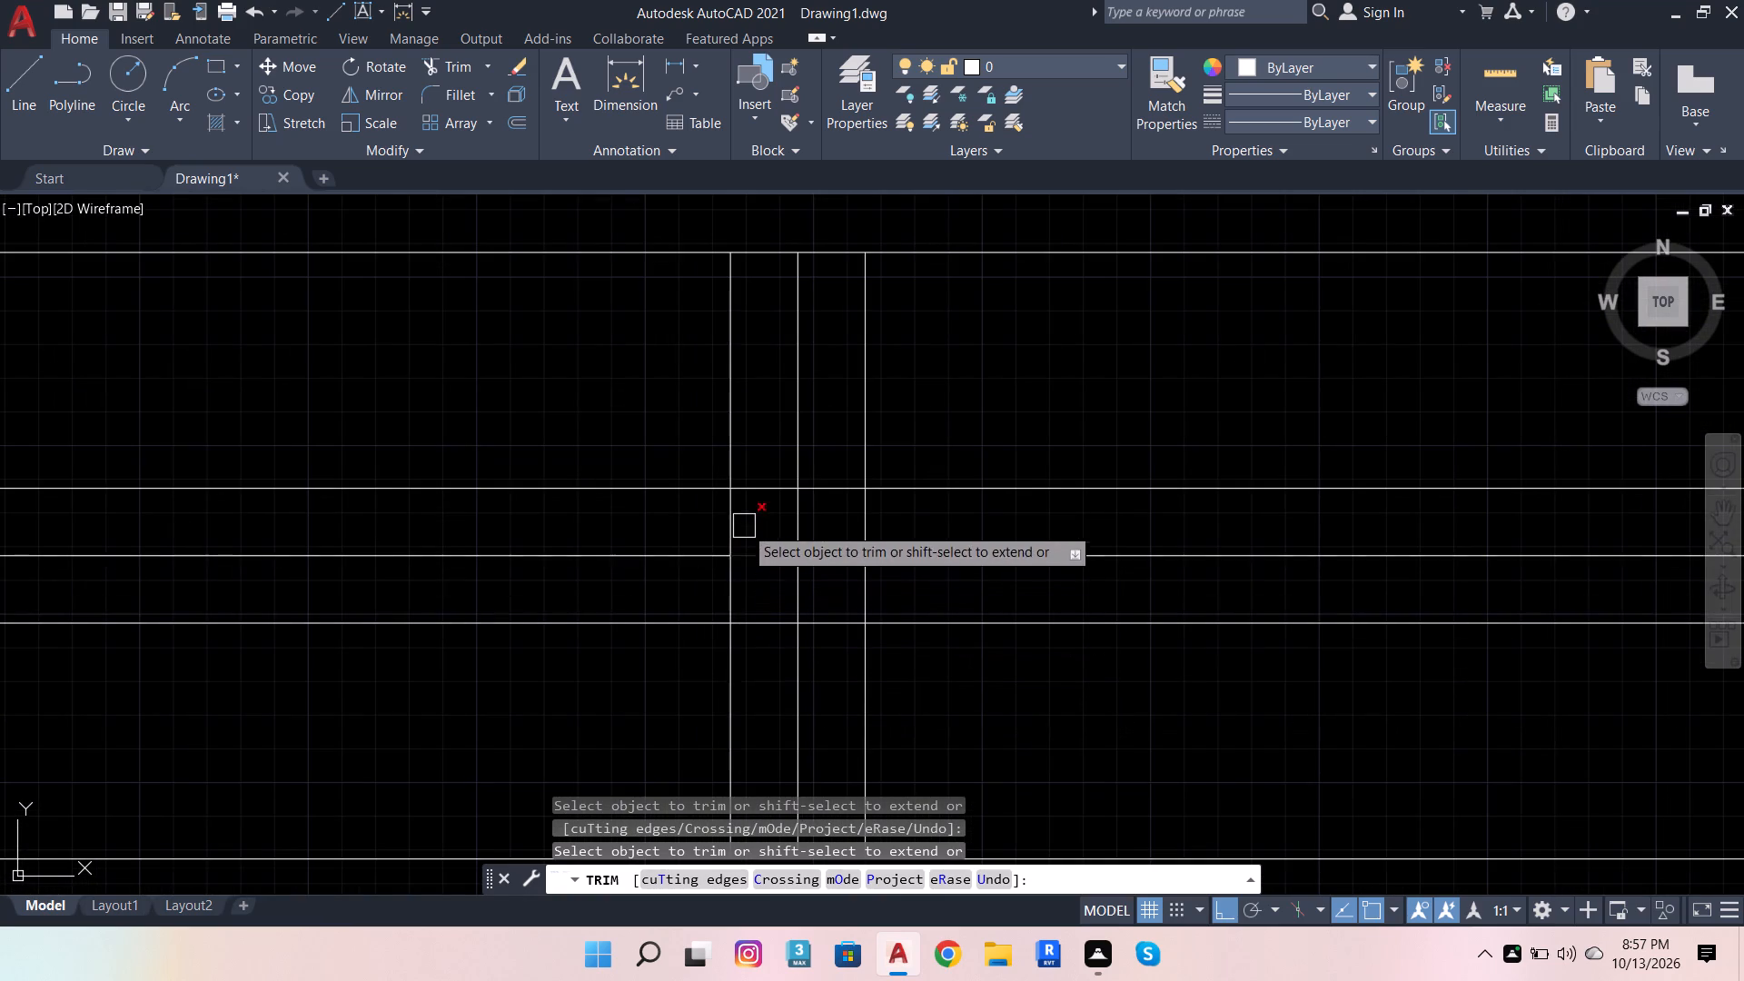
click(752, 446)
click(757, 667)
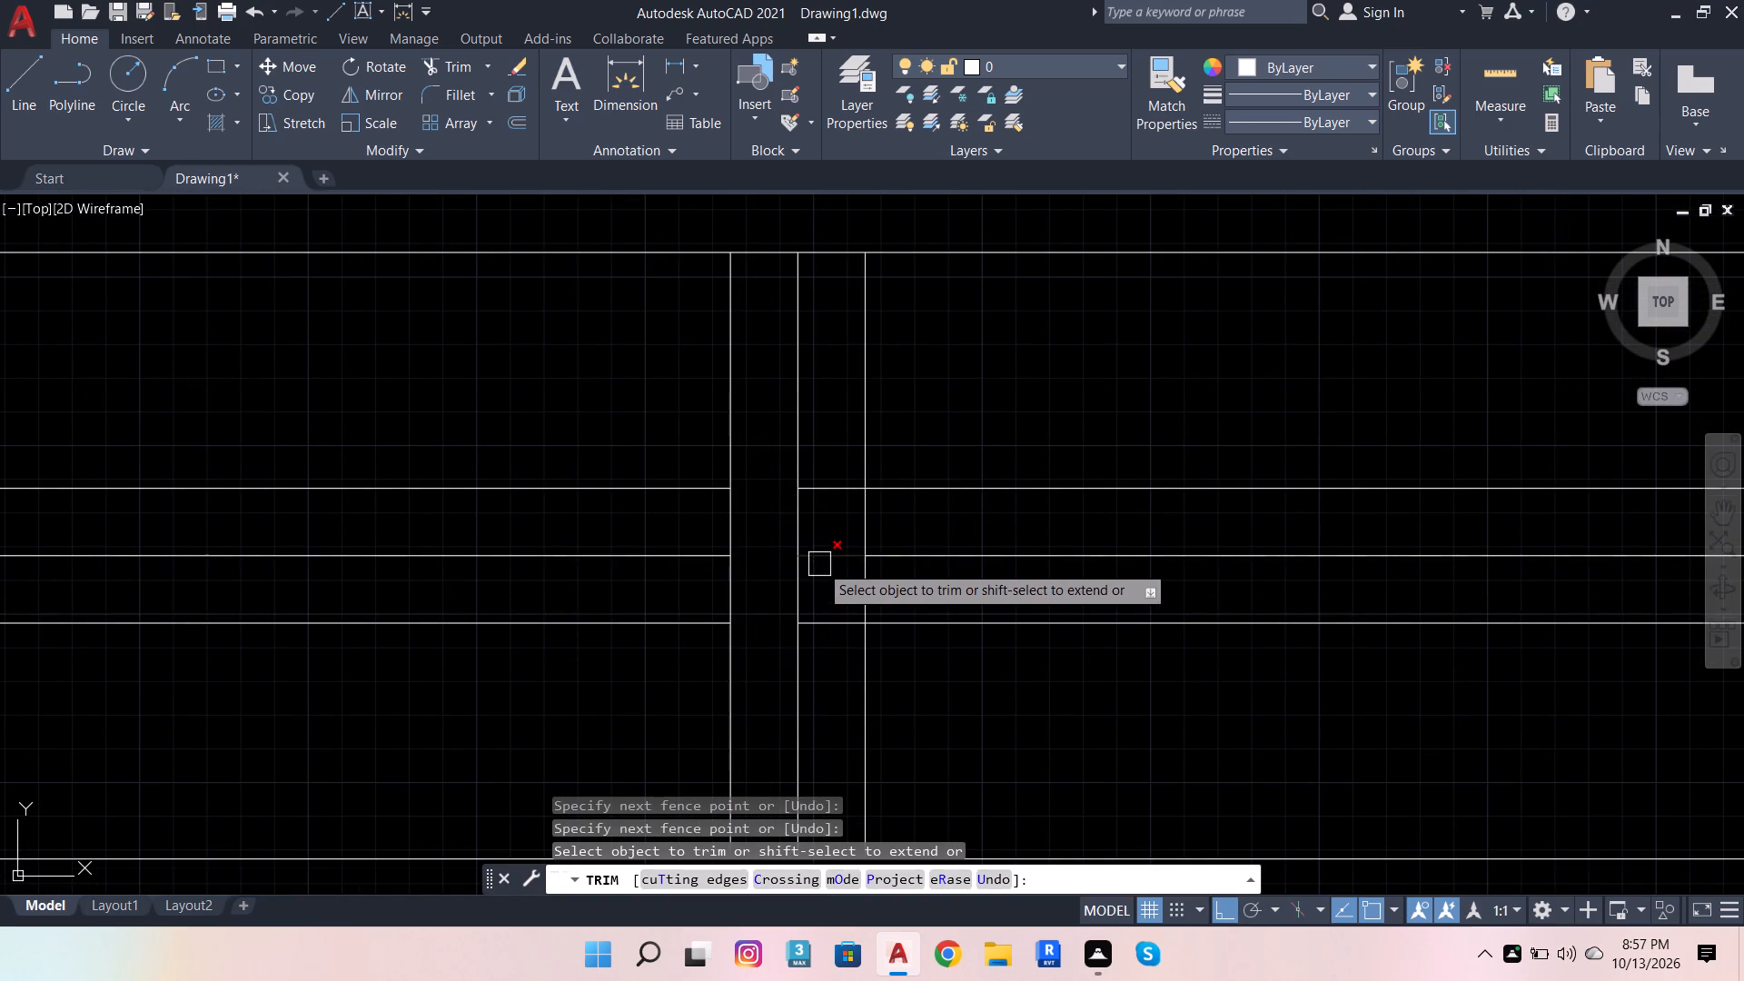
click(820, 563)
click(861, 450)
click(856, 705)
Trim away the three glass lines in the north wall stretch between the two bedrooms' north windows.
scroll(1001, 613, down, 3)
scroll(798, 601, down, 3)
scroll(750, 609, up, 1)
click(766, 582)
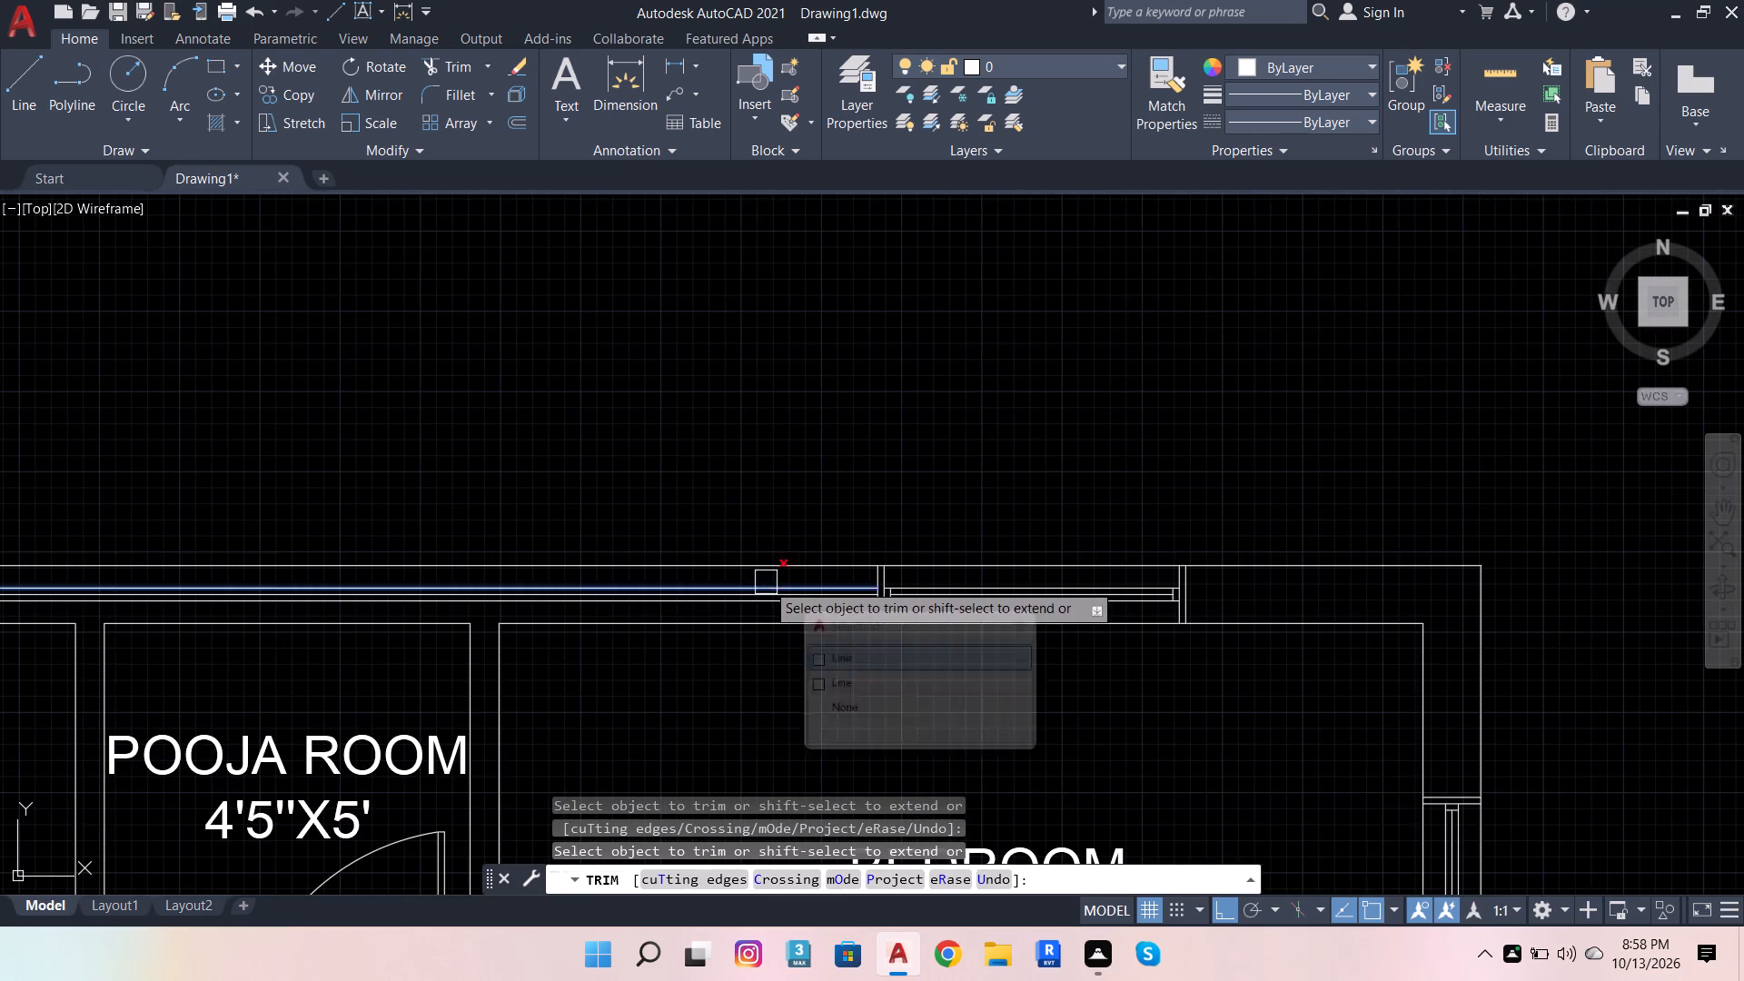
click(773, 603)
click(778, 598)
click(789, 599)
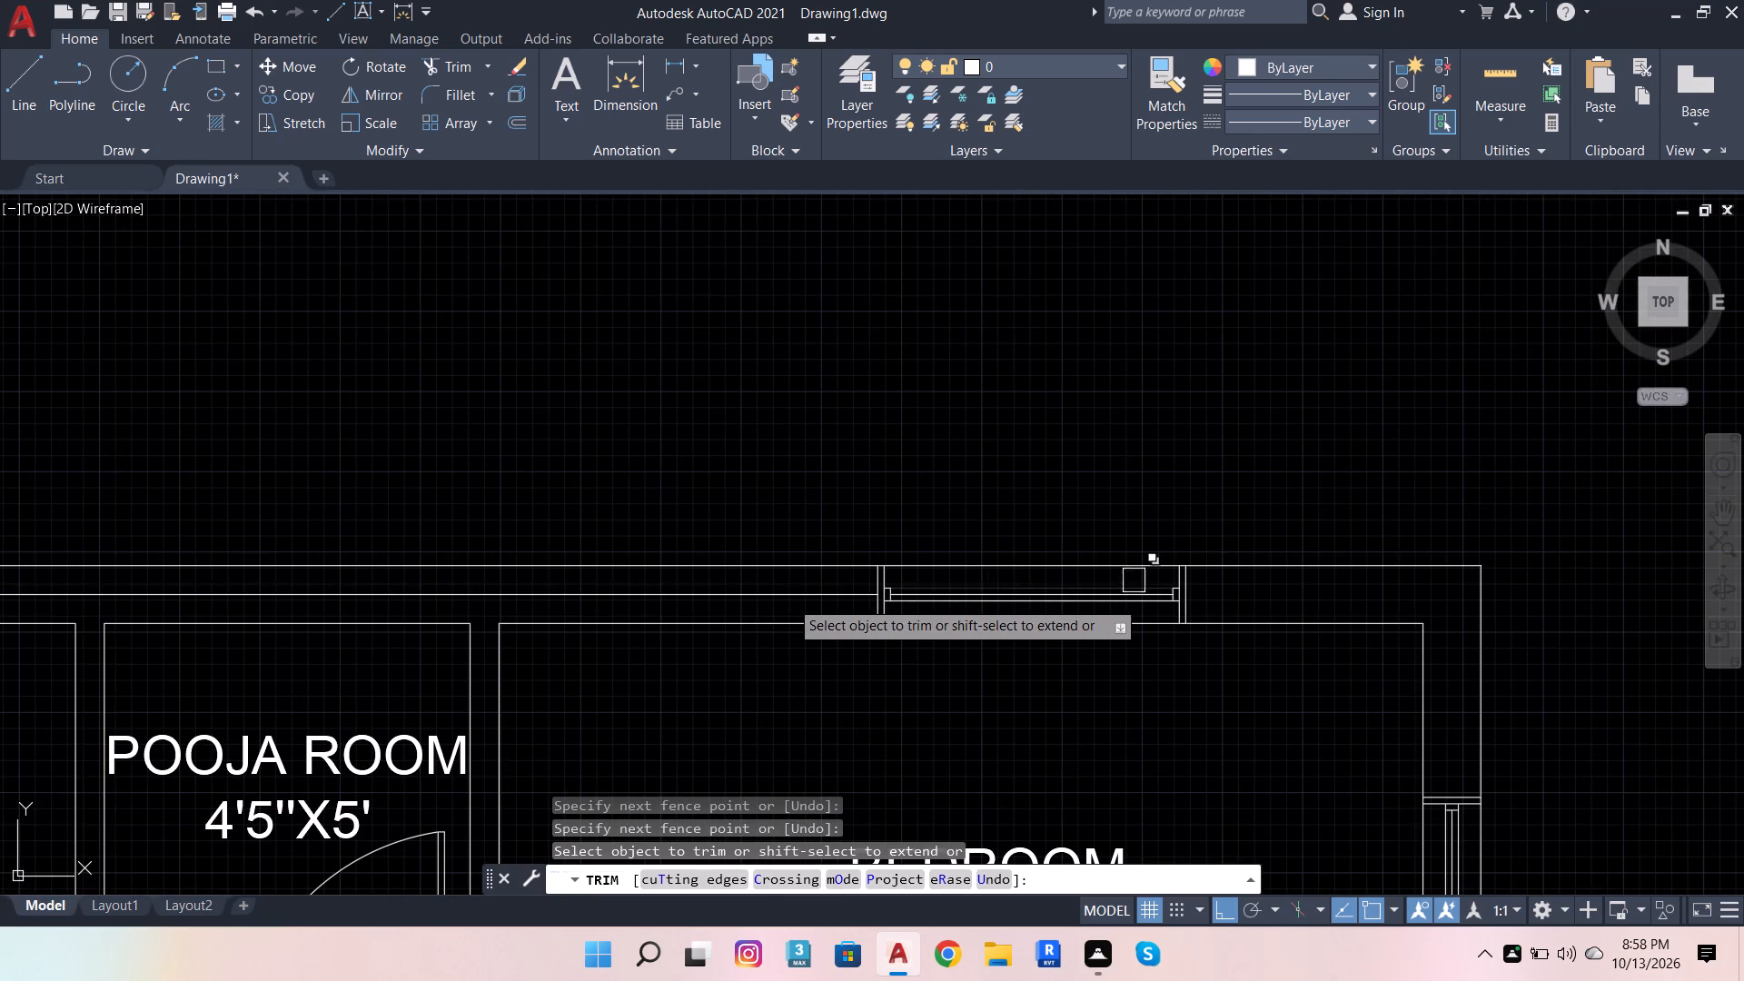
click(781, 600)
Trim the three glass lines between the two outermost frame lines at the south end of the 11'X12' bedroom's west window.
scroll(1141, 557, down, 2)
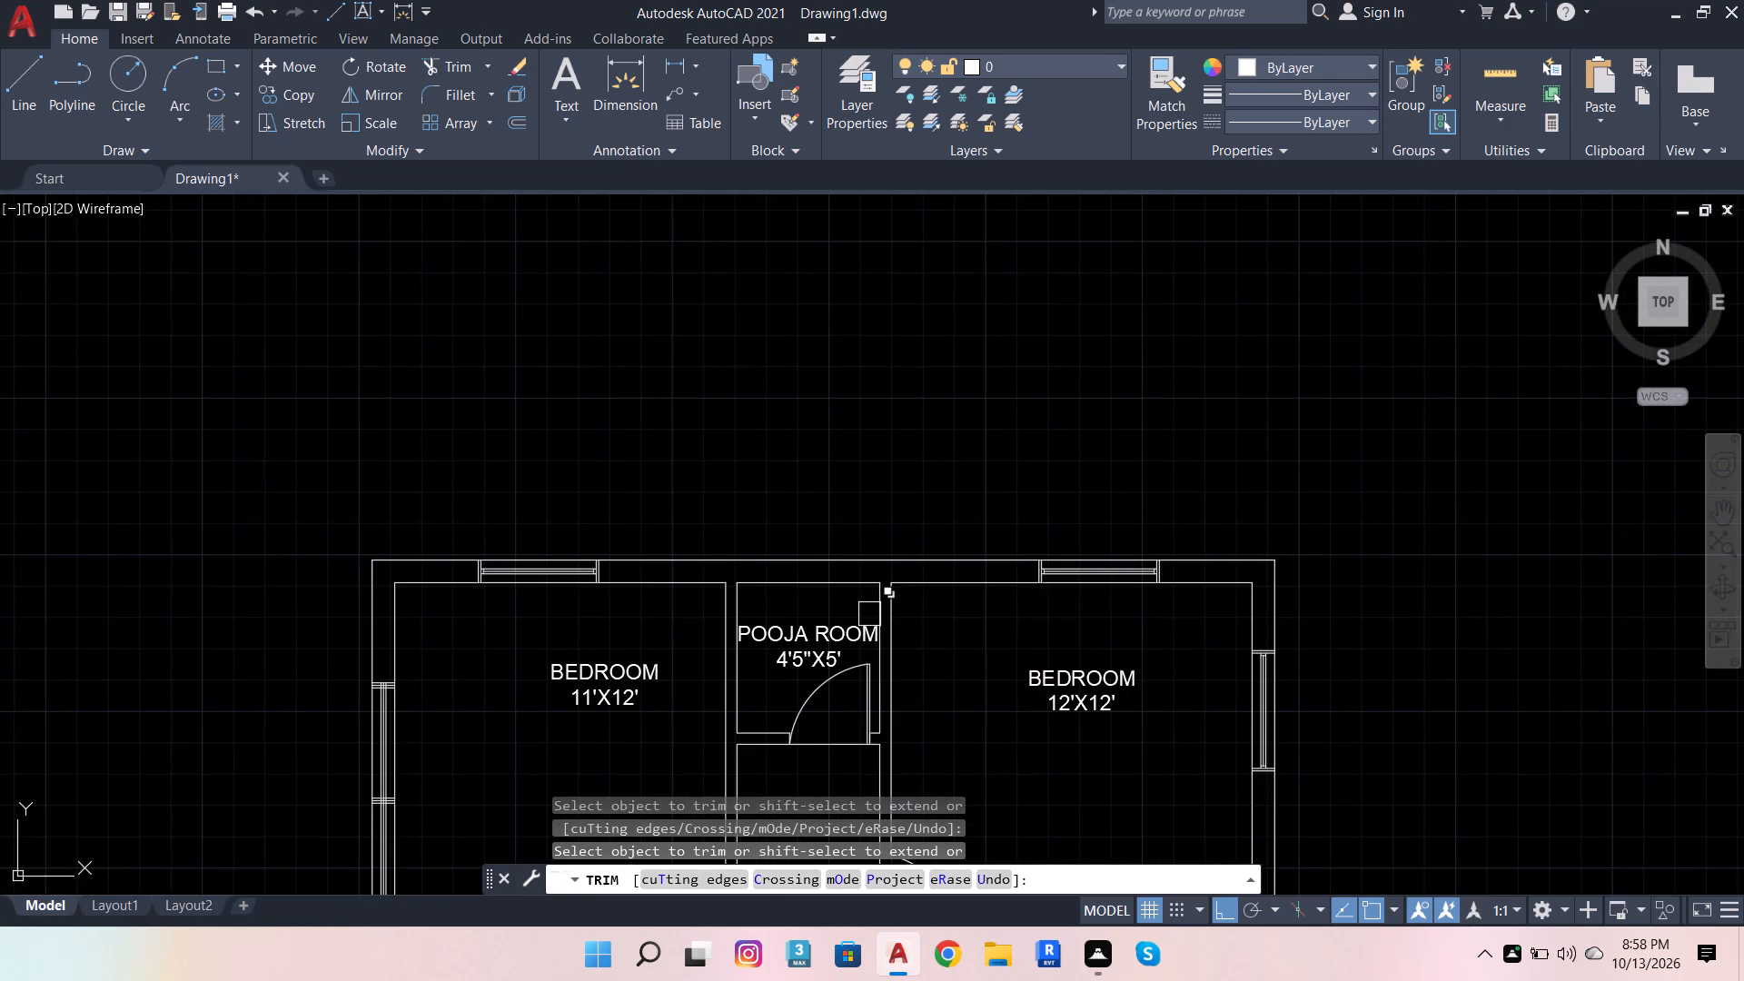
scroll(884, 588, down, 2)
scroll(695, 685, up, 4)
scroll(626, 586, up, 3)
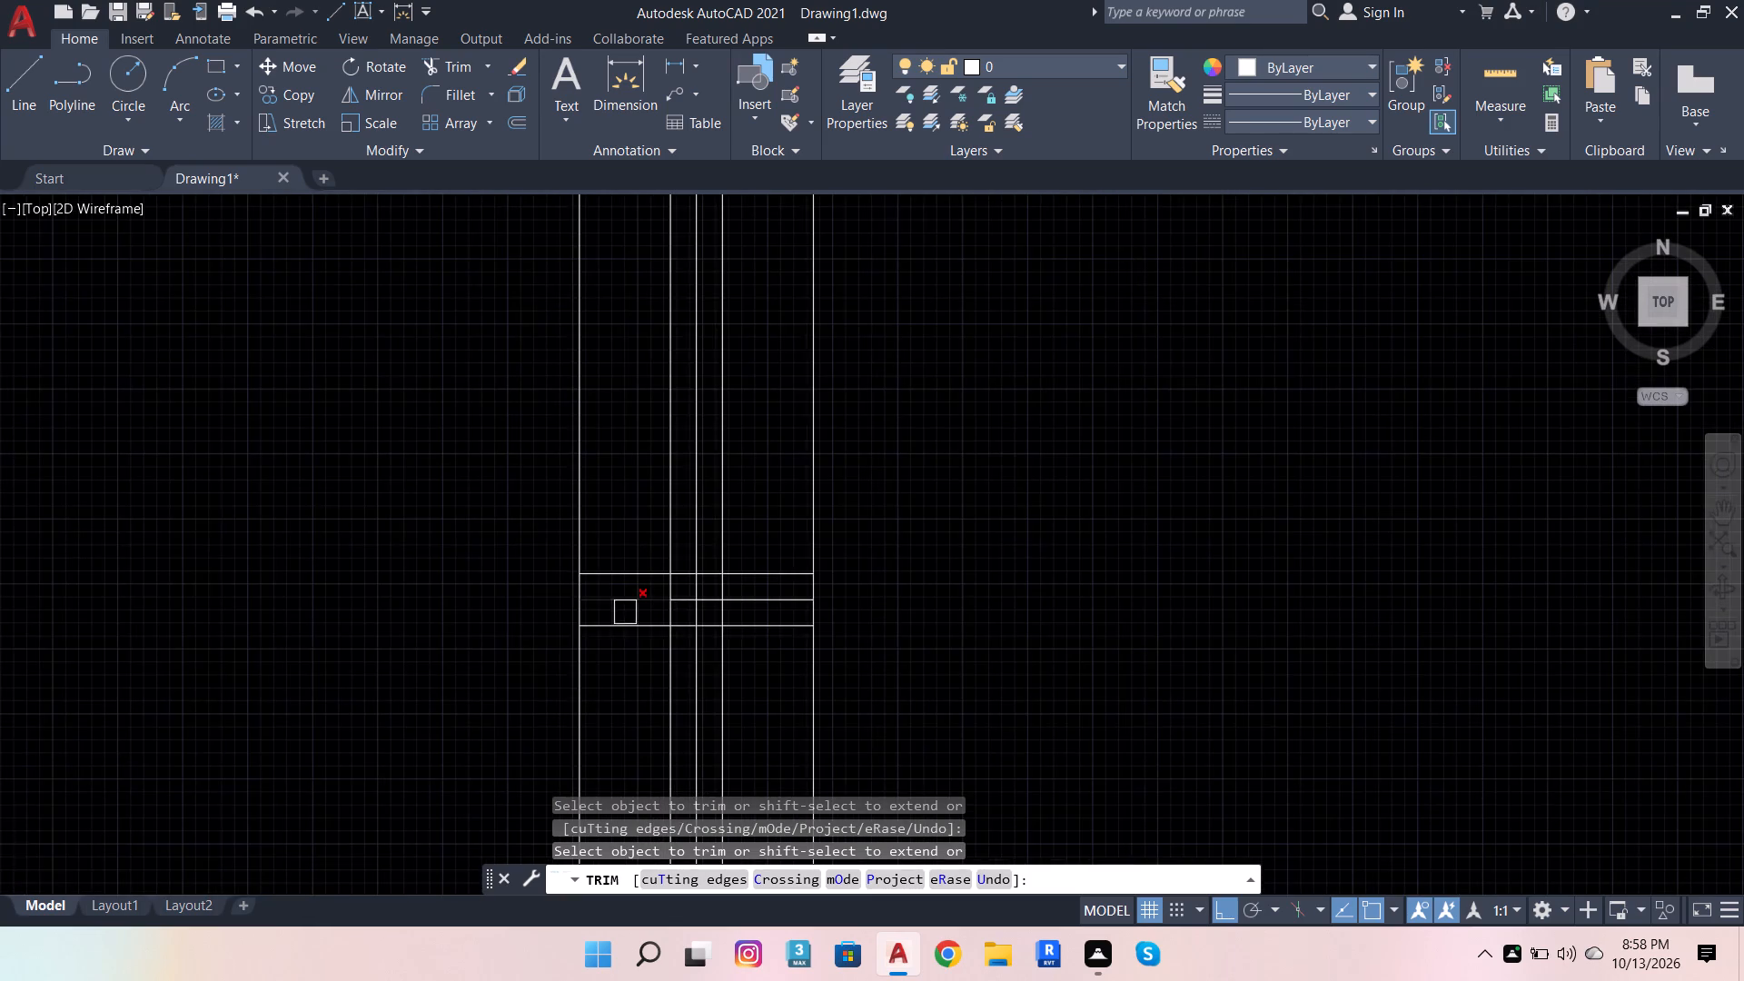
scroll(629, 619, up, 3)
click(675, 602)
click(1056, 592)
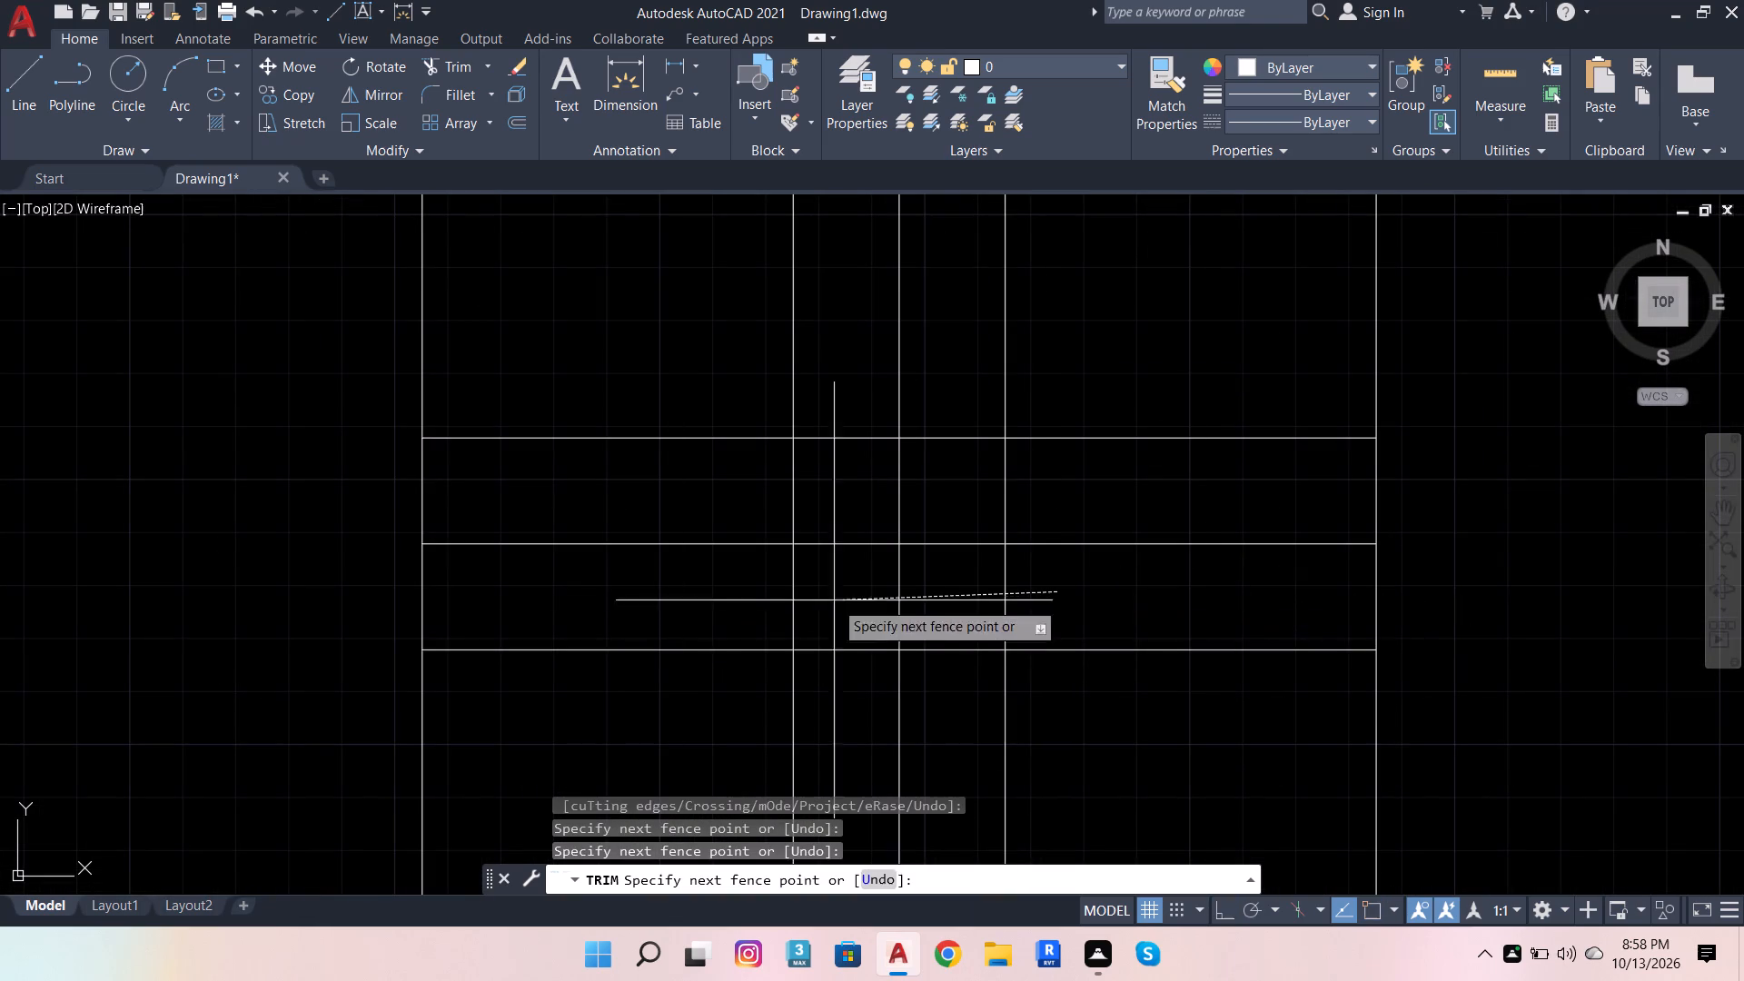
click(692, 616)
Trim the crossing glass and frame lines at the north end of the 11'X12' bedroom's west window to the same frame shape.
scroll(986, 667, down, 7)
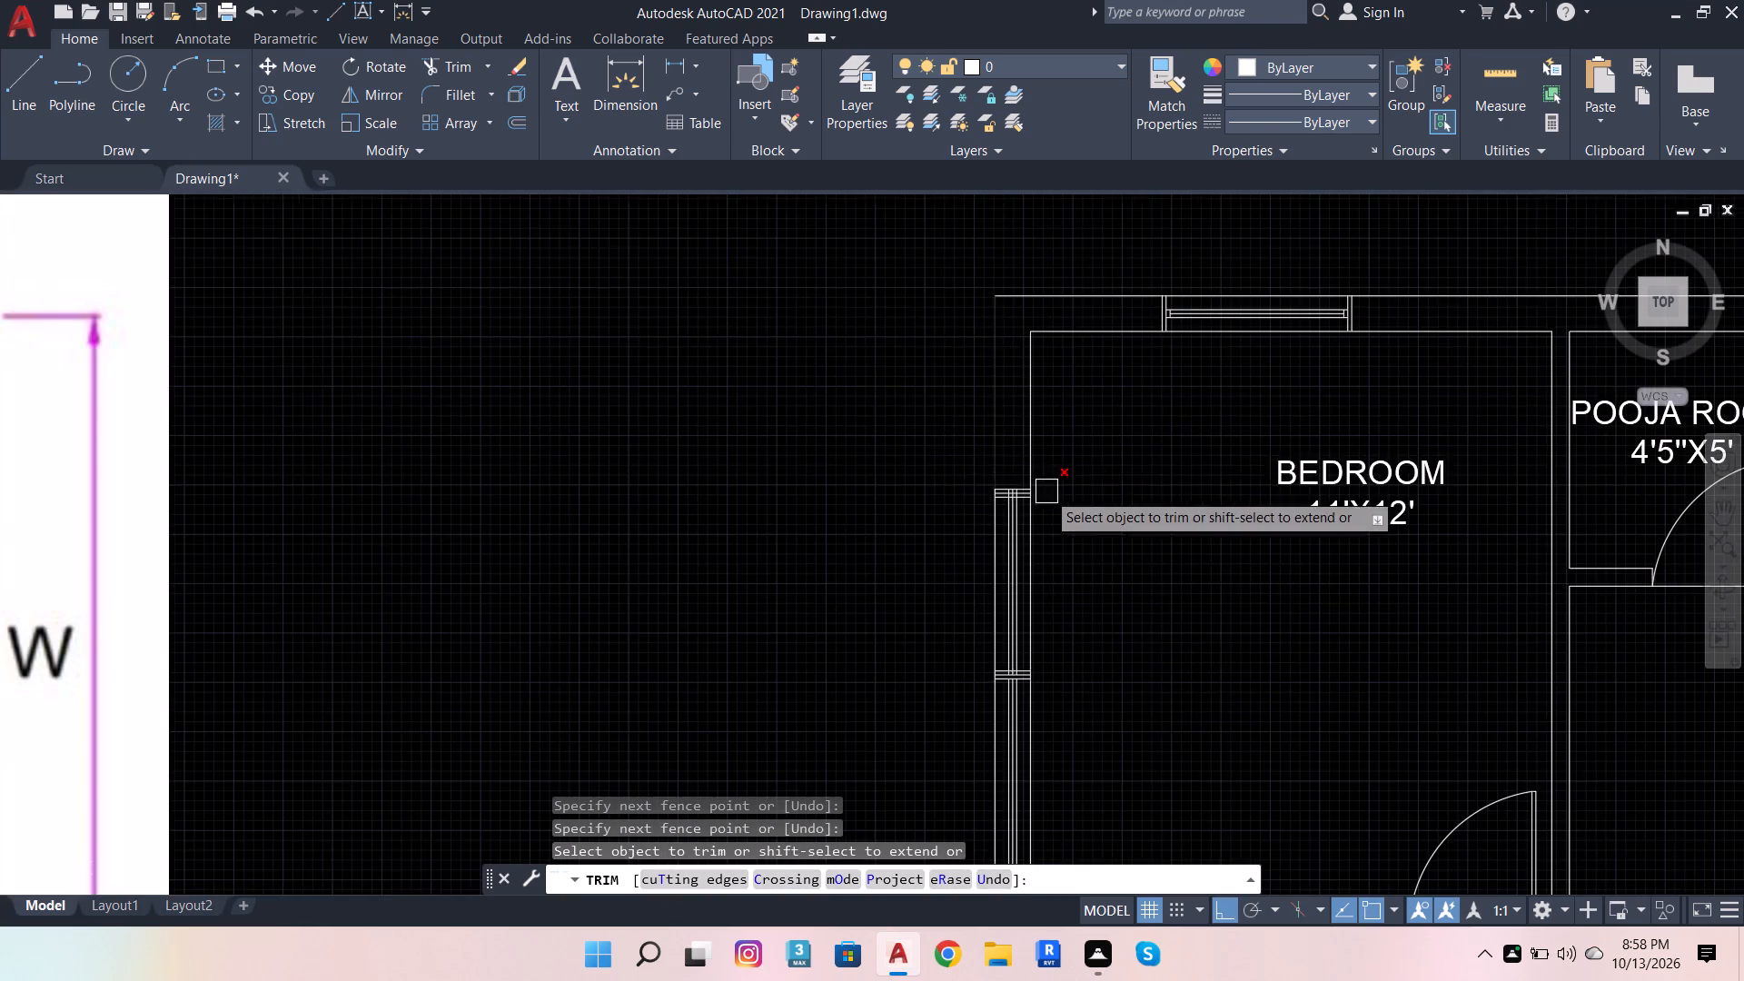
scroll(1046, 491, up, 3)
scroll(898, 502, up, 3)
click(1035, 469)
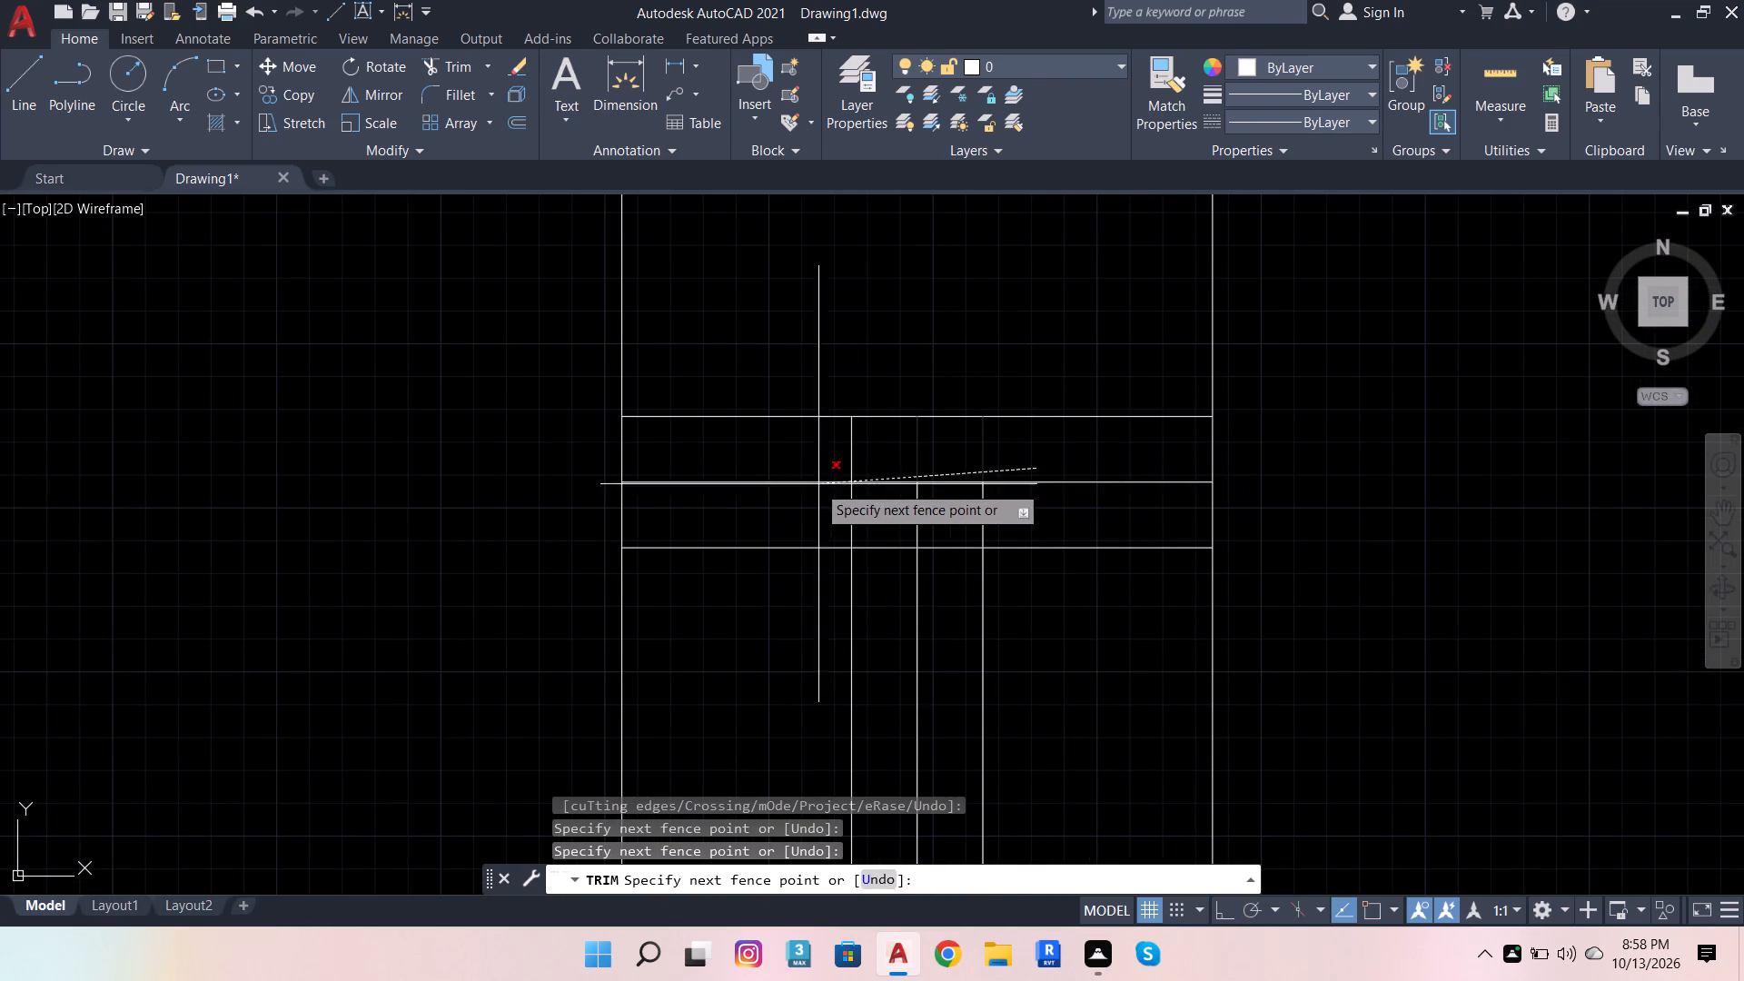
click(779, 457)
click(906, 523)
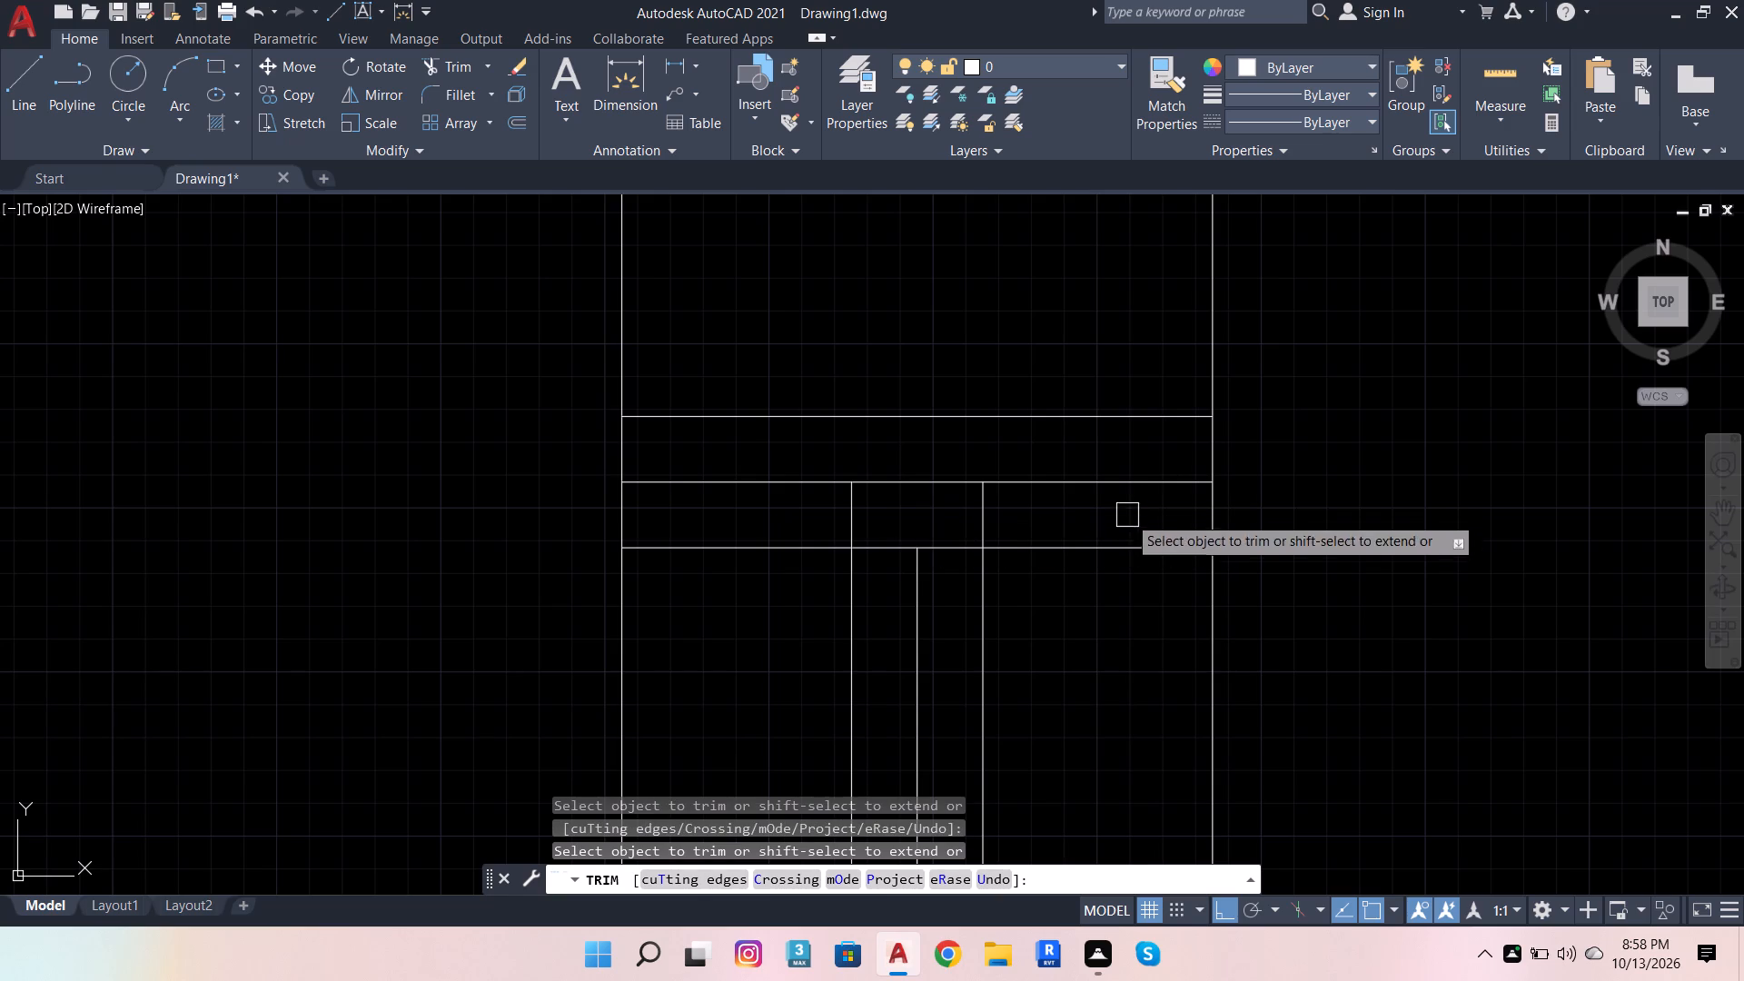
click(1127, 551)
click(716, 555)
Trim the middle glass line and inner frame line at the south end of the 11'X12' bedroom's west window to complete the frame shape.
scroll(1095, 449, down, 3)
scroll(1043, 664, down, 3)
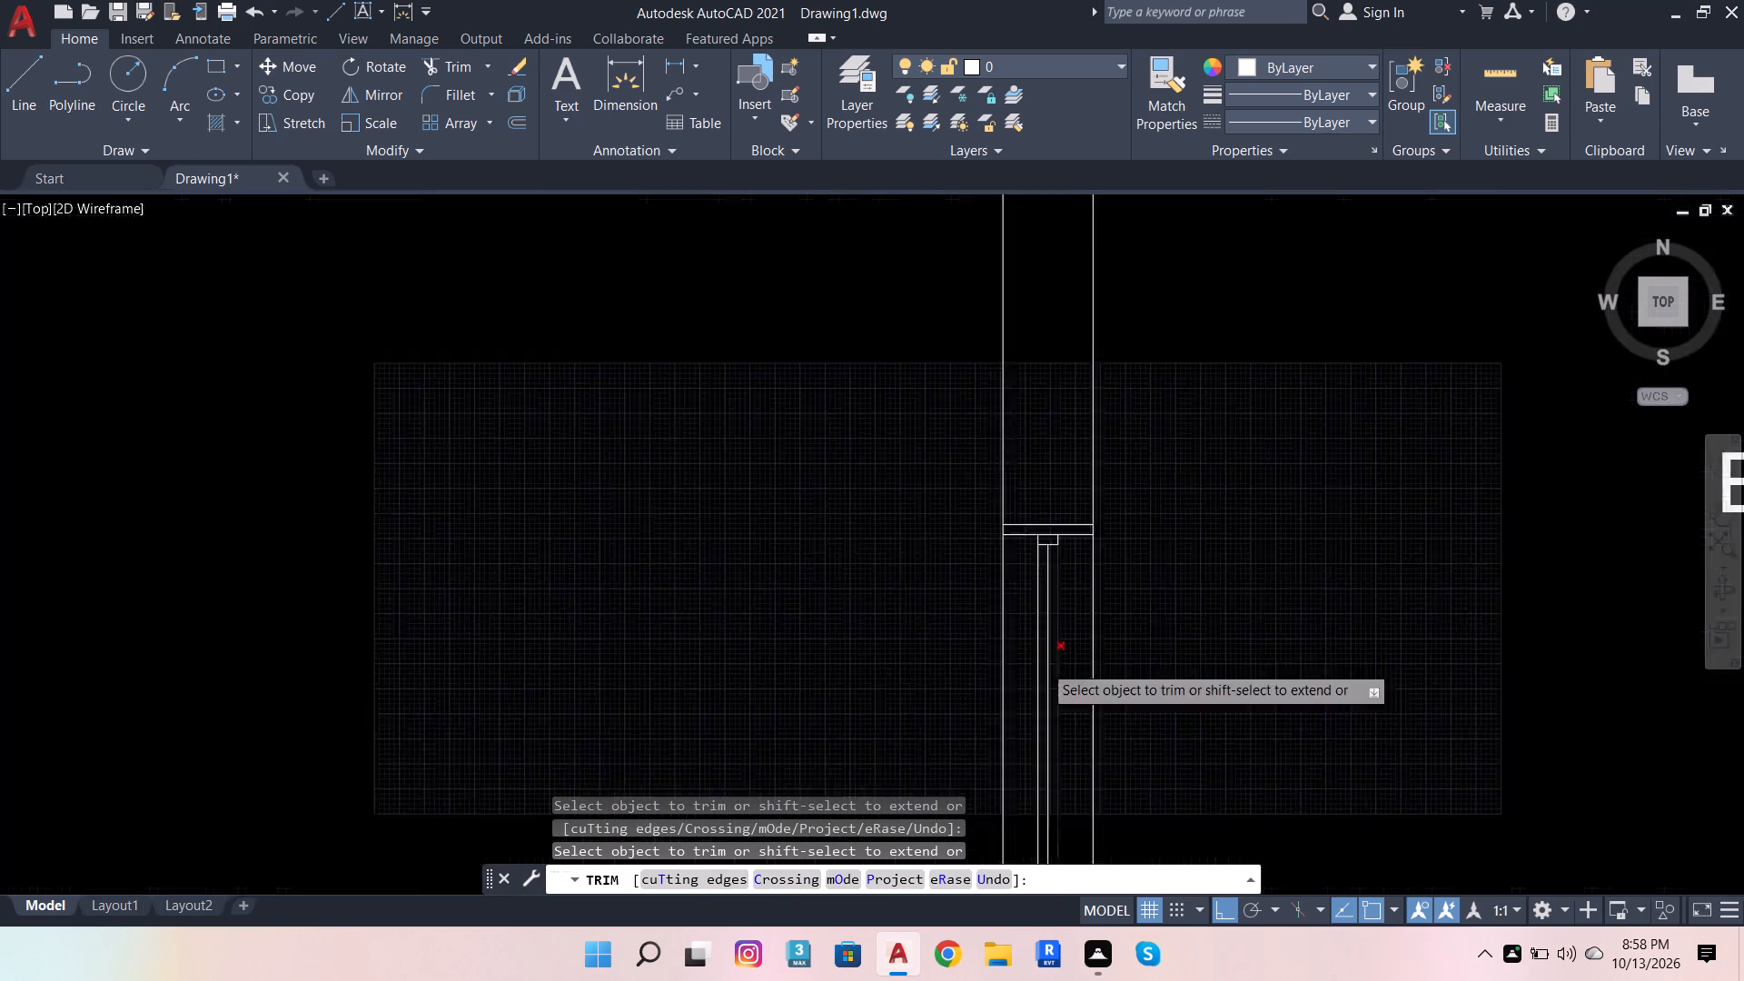
scroll(1043, 664, down, 2)
scroll(1049, 735, up, 5)
scroll(996, 466, up, 3)
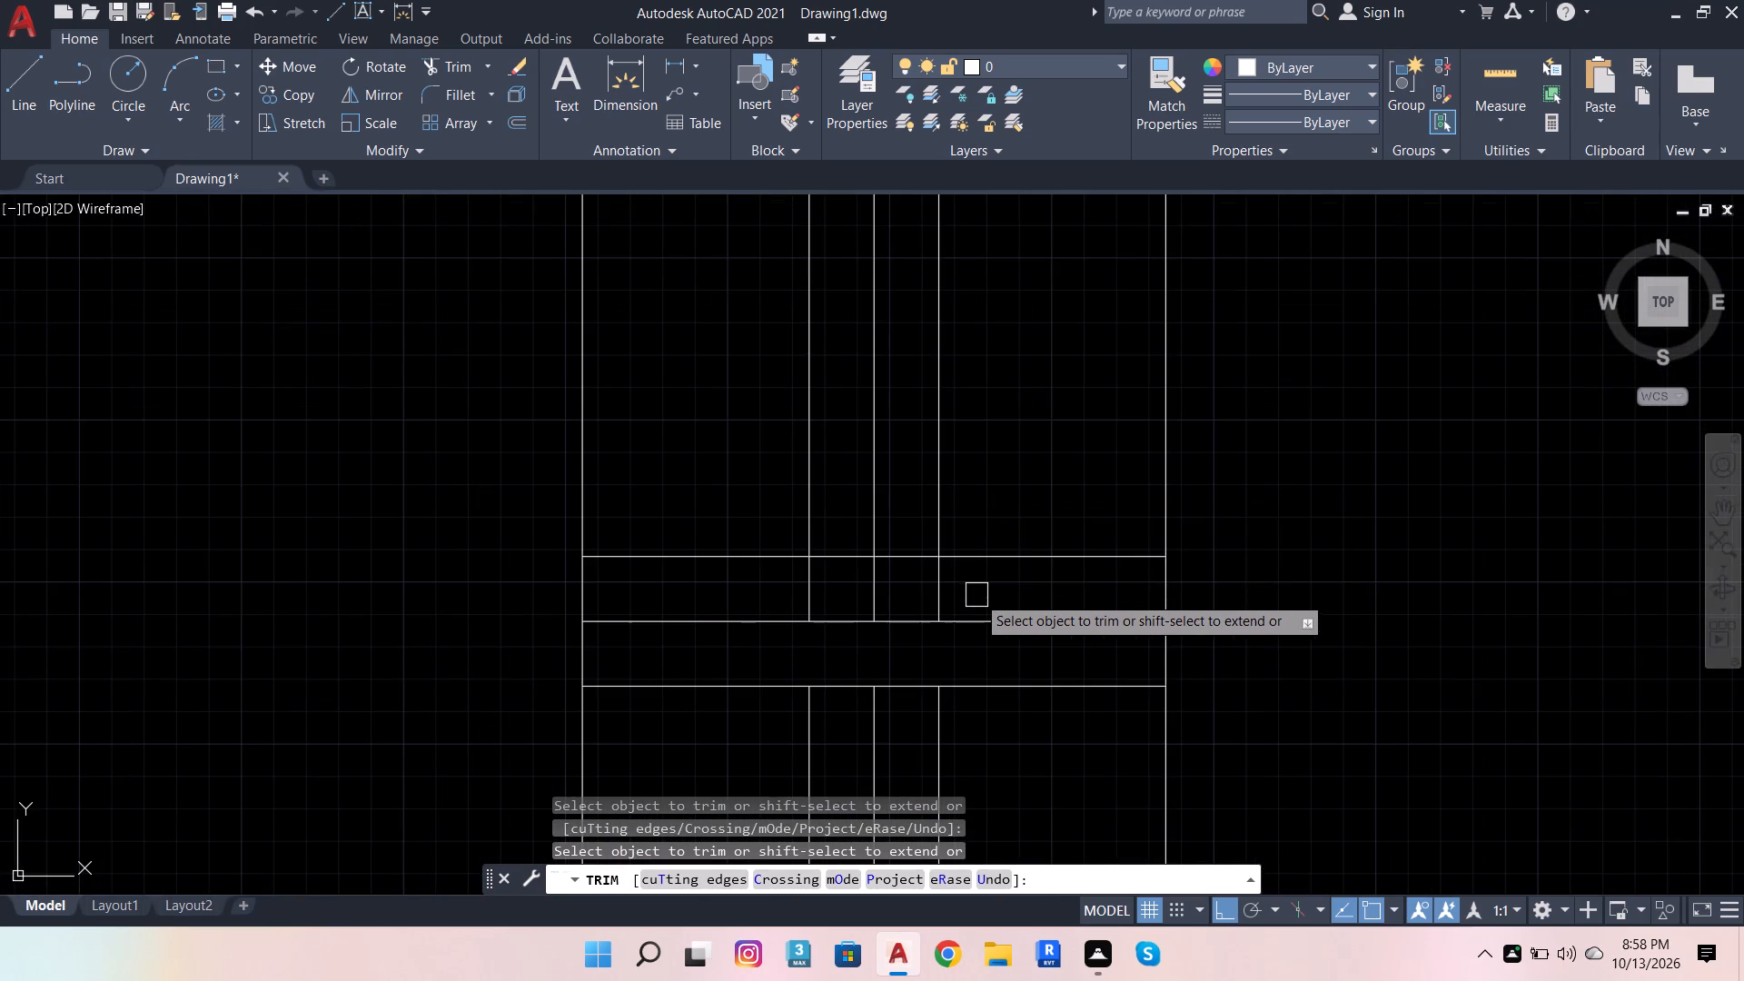
click(859, 587)
click(886, 583)
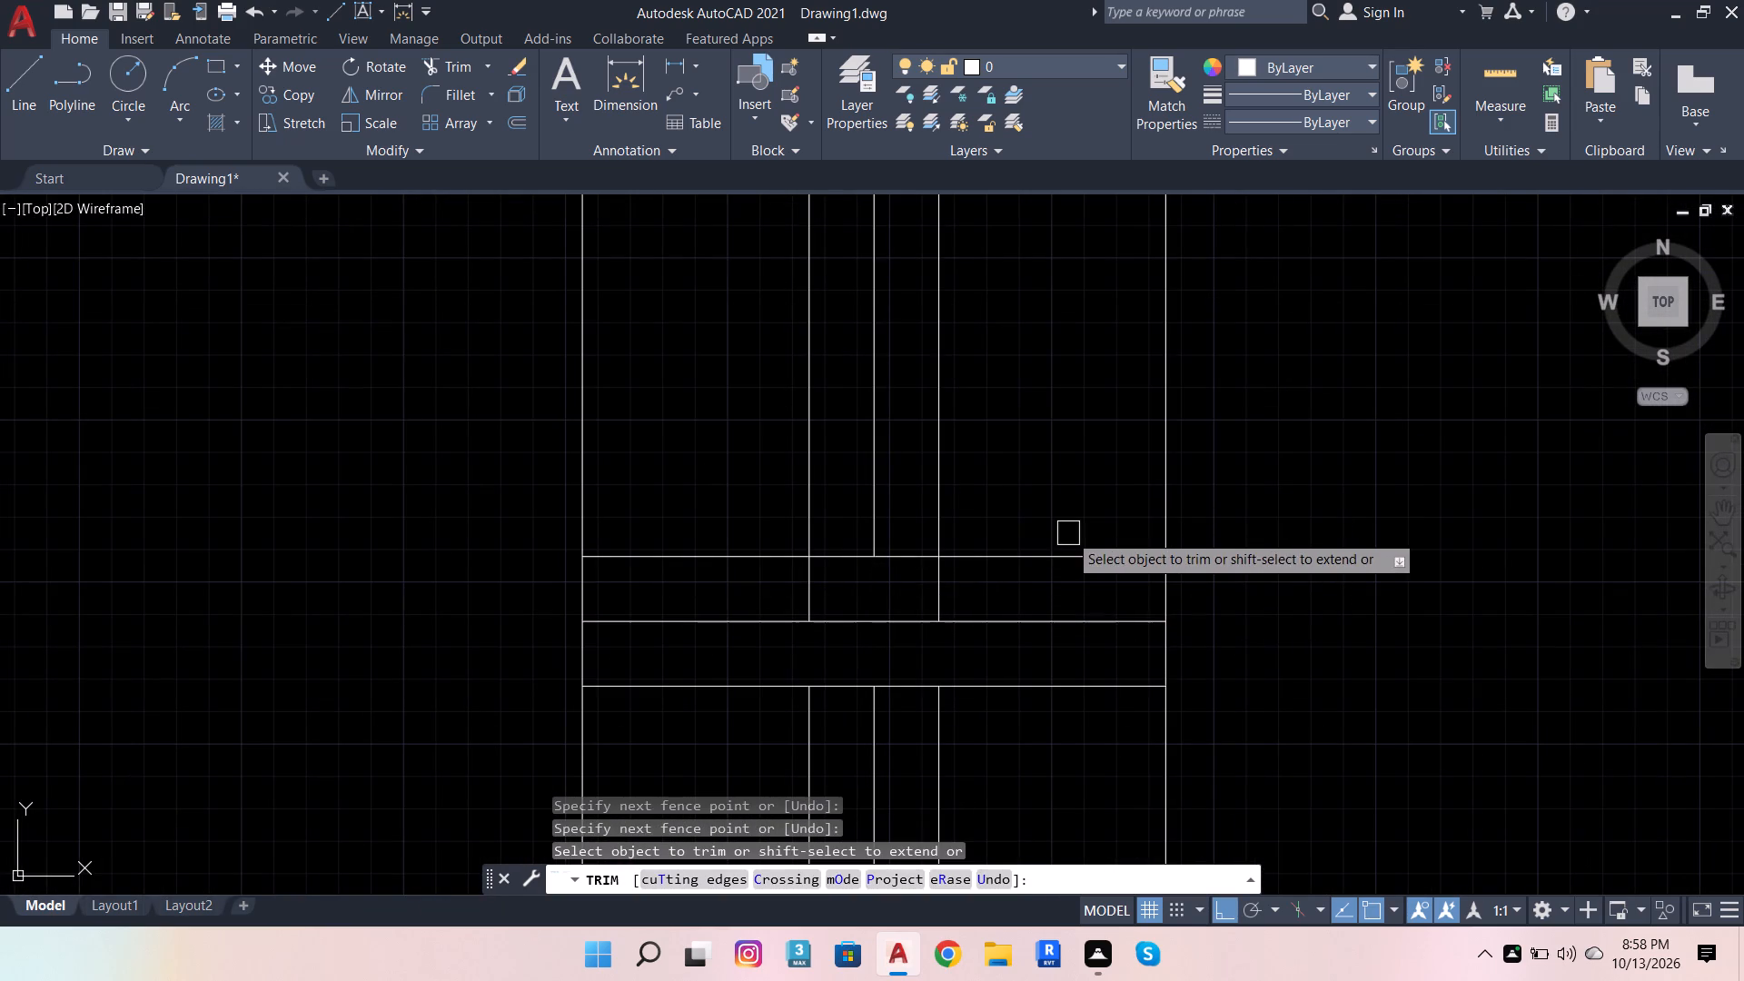
click(1068, 533)
click(1062, 566)
click(651, 564)
Trim the overhanging glass lines and the crossing frame lines at the south end of the kitchen's west window to the same frame shape.
scroll(950, 407, down, 4)
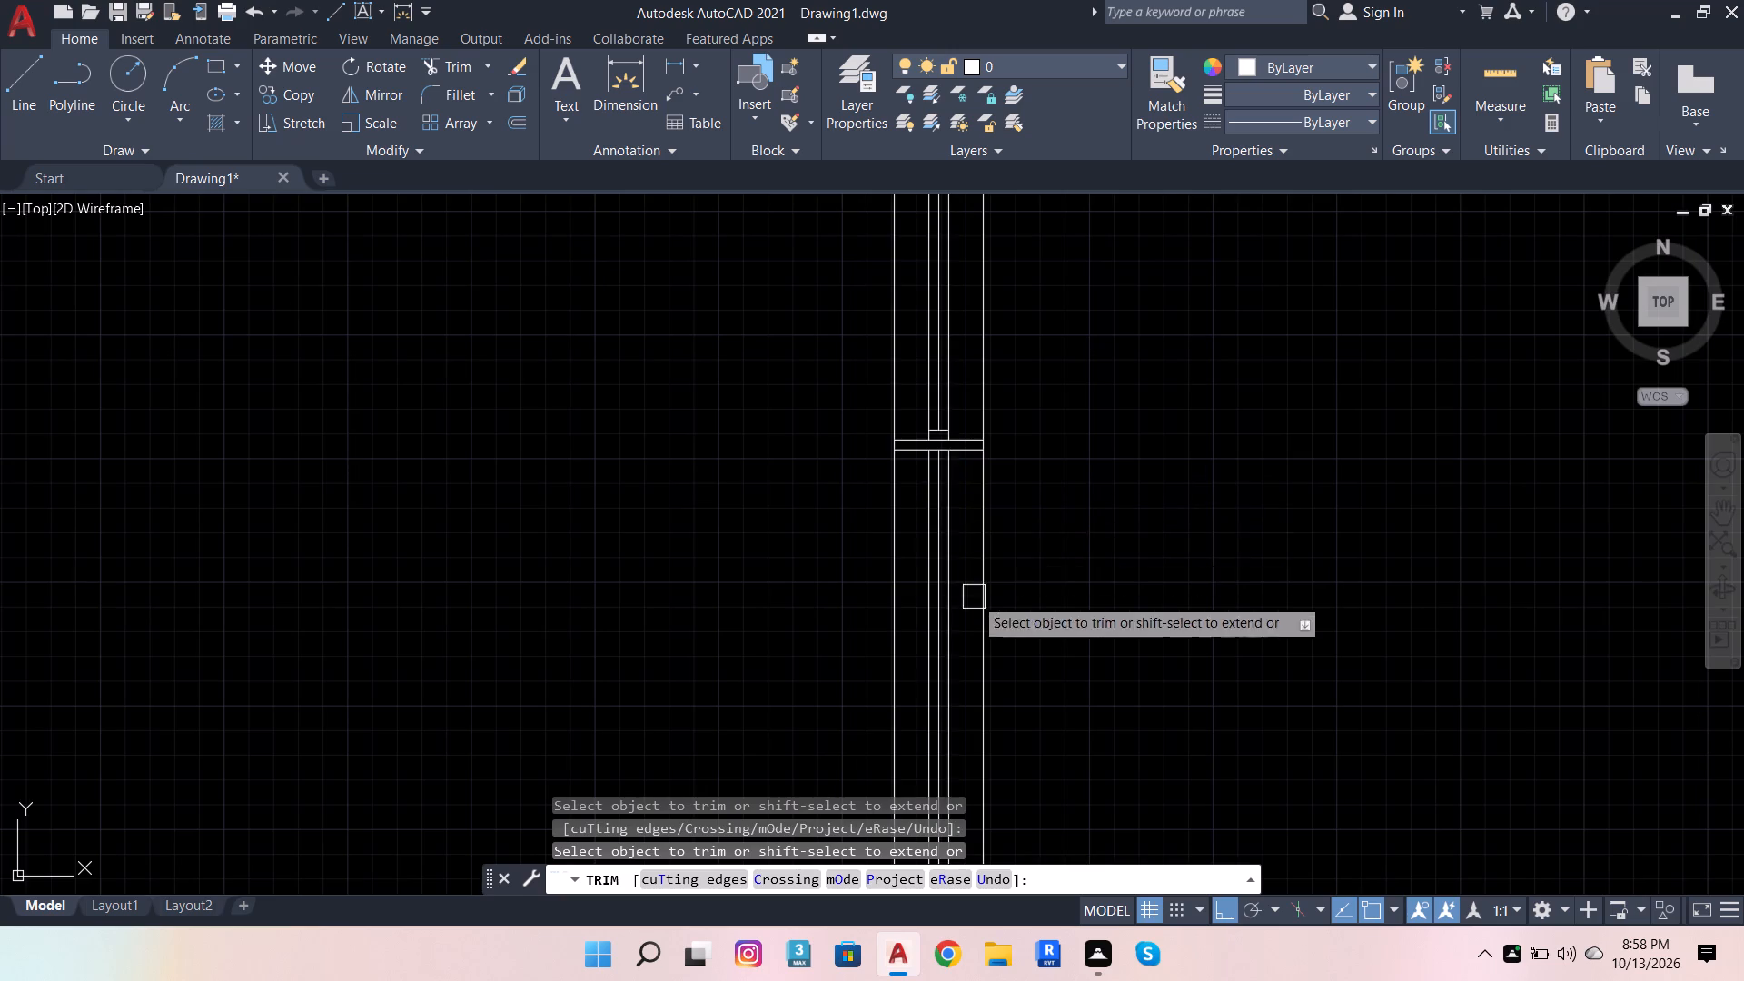
scroll(999, 490, down, 4)
scroll(994, 568, up, 2)
scroll(949, 662, down, 4)
scroll(911, 785, up, 4)
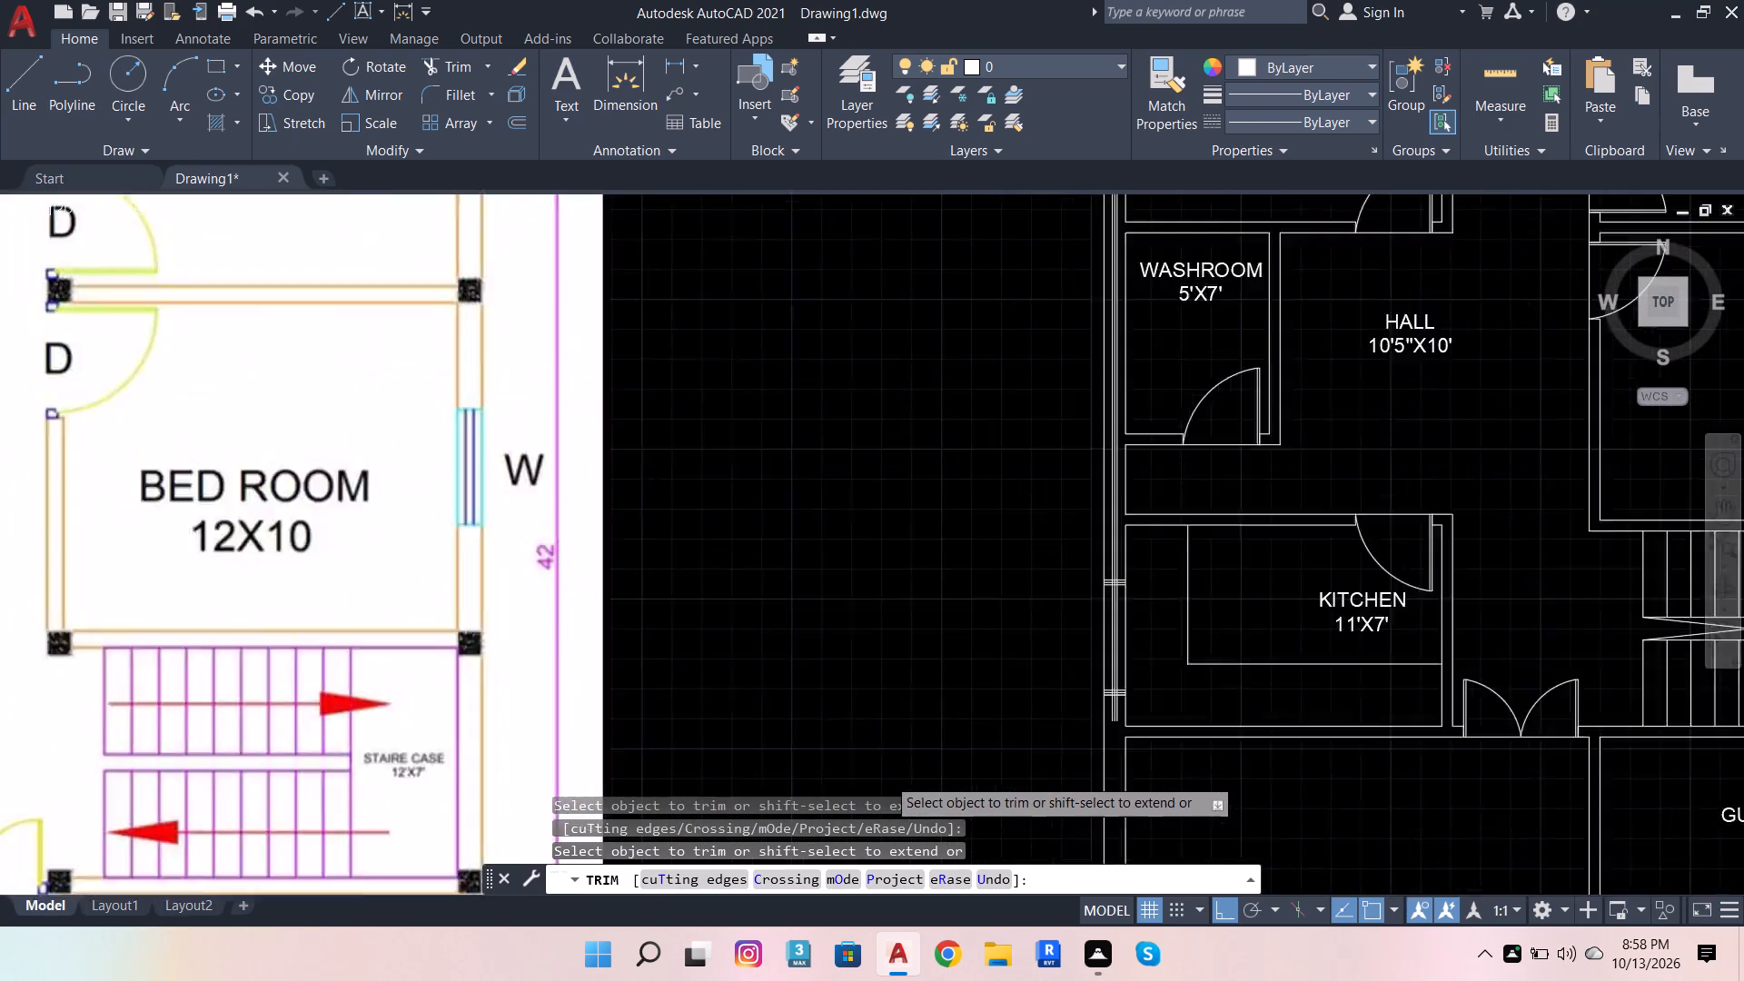
scroll(1259, 619, up, 3)
click(1266, 775)
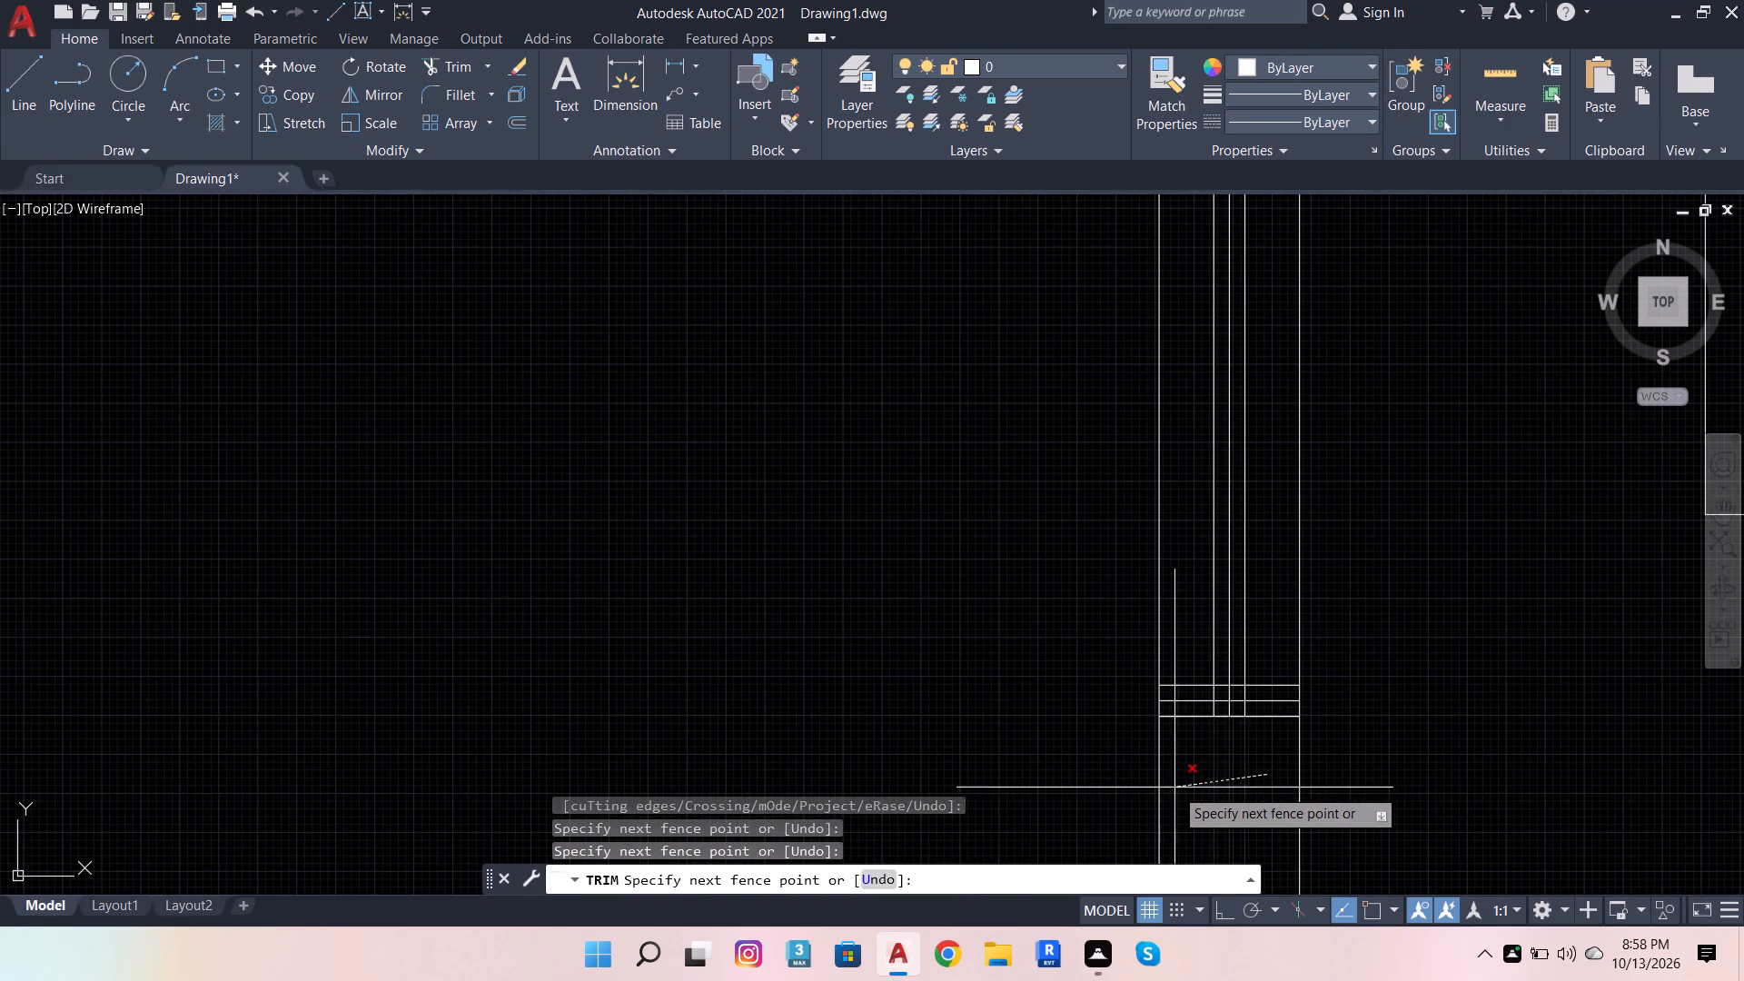
click(1174, 788)
scroll(1241, 717, up, 4)
click(1297, 685)
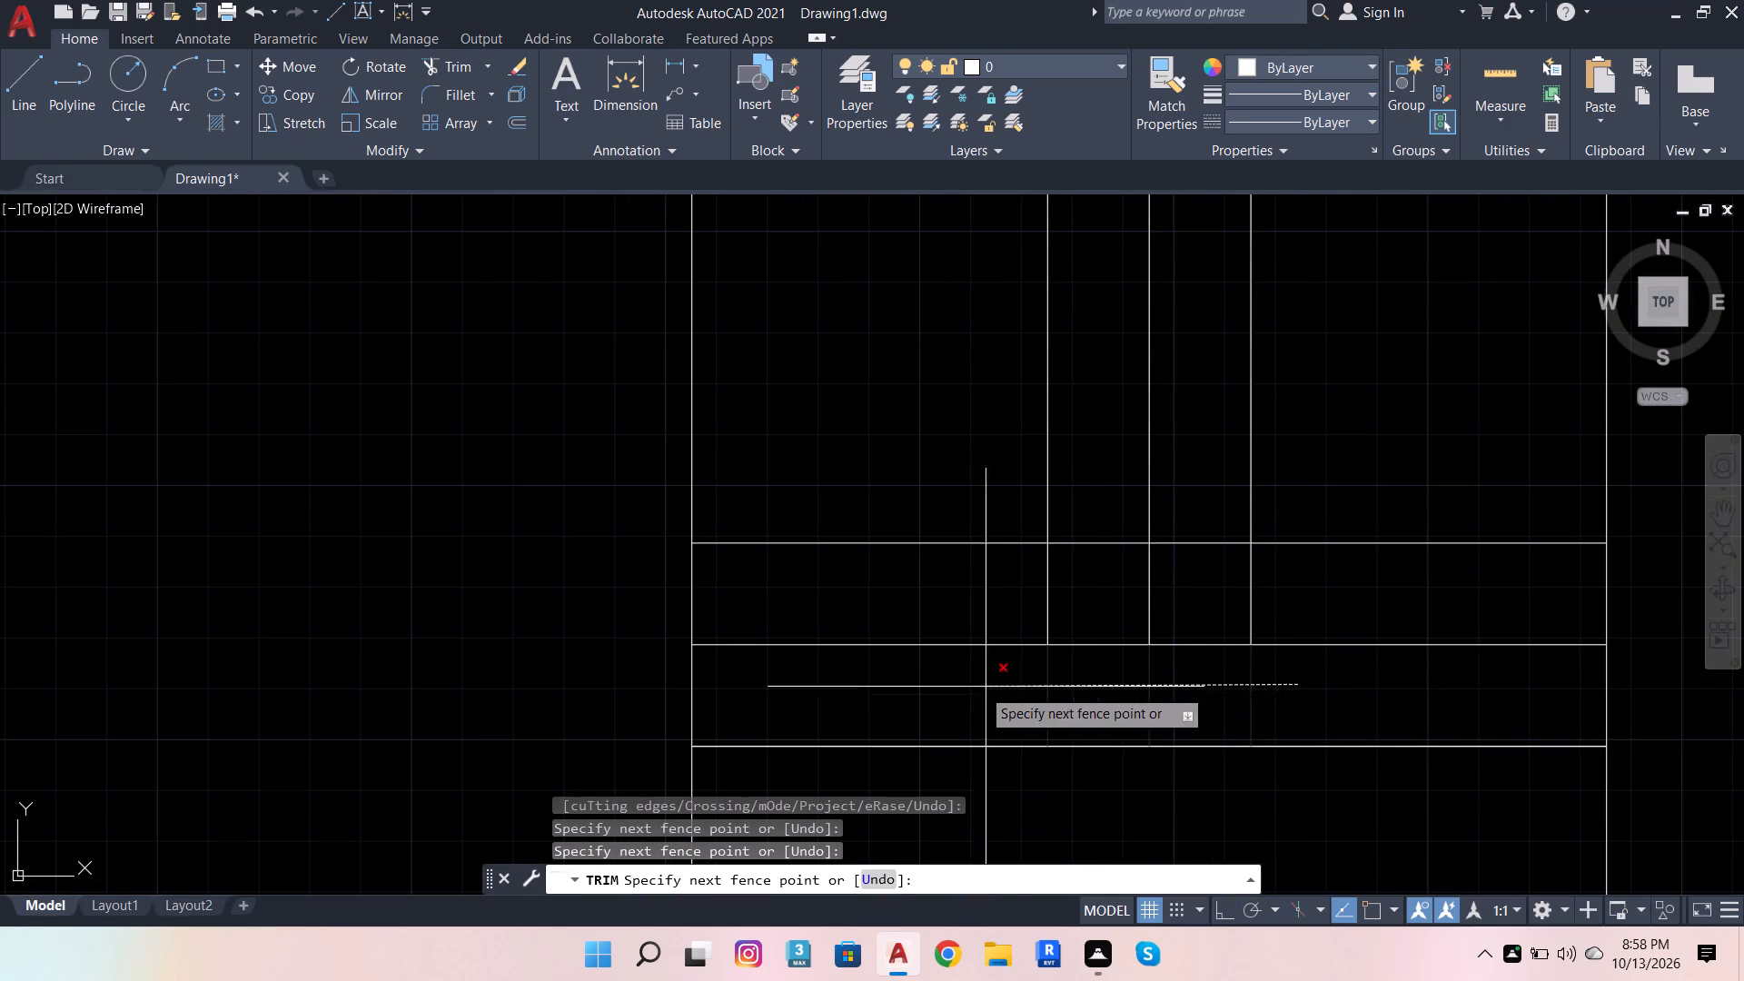
click(965, 689)
scroll(1183, 744, down, 1)
click(1170, 659)
click(1370, 615)
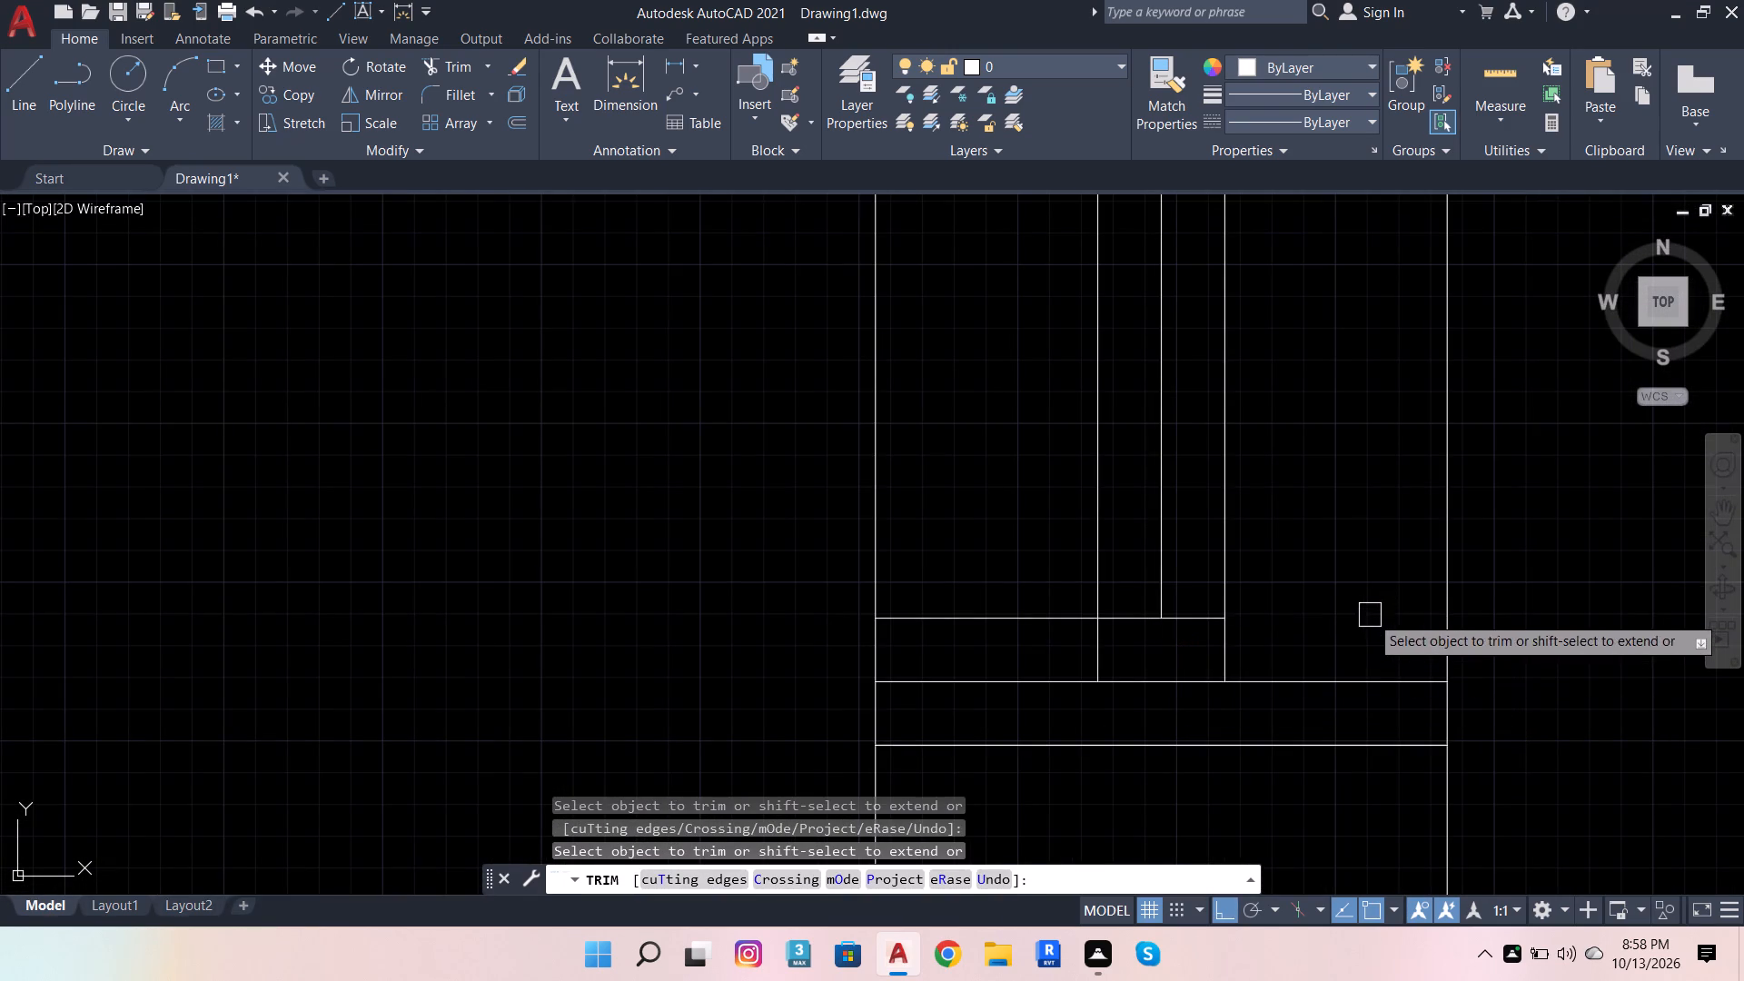
click(1001, 618)
scroll(836, 763, down, 4)
scroll(949, 727, down, 1)
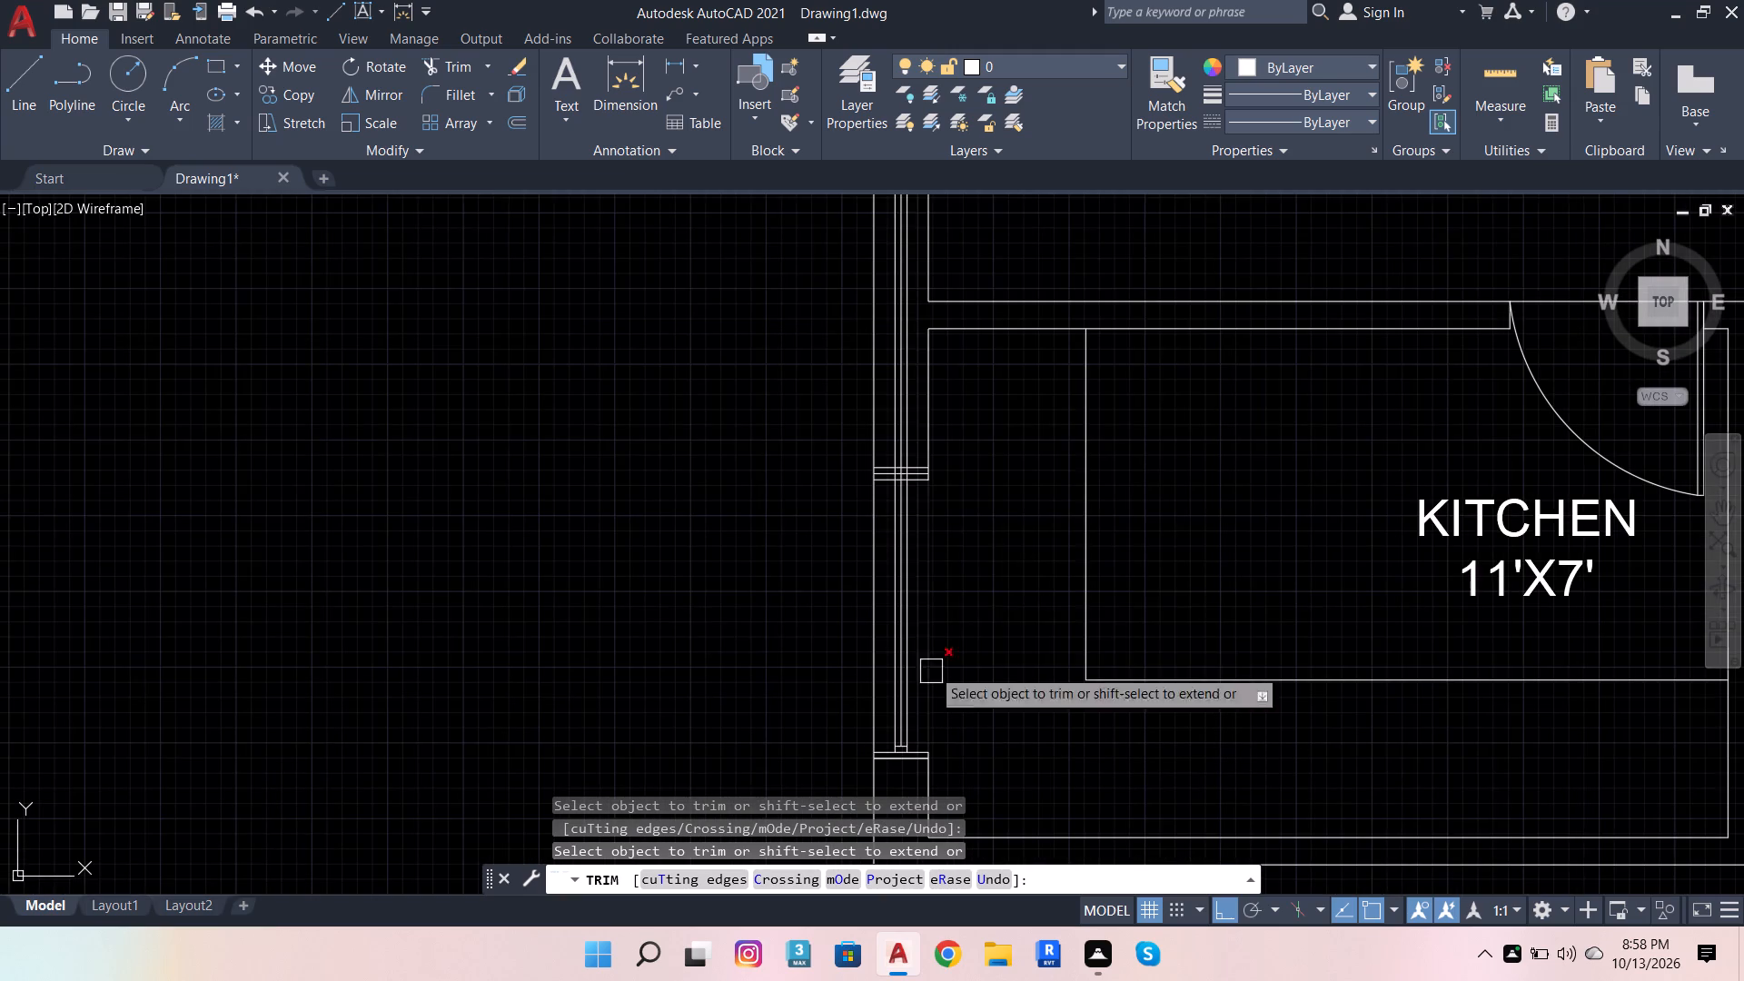
Trim the overhanging glass lines and crossing frame lines at the north end of the kitchen's west window to the same frame shape.
scroll(908, 442, up, 3)
scroll(908, 541, up, 3)
click(892, 601)
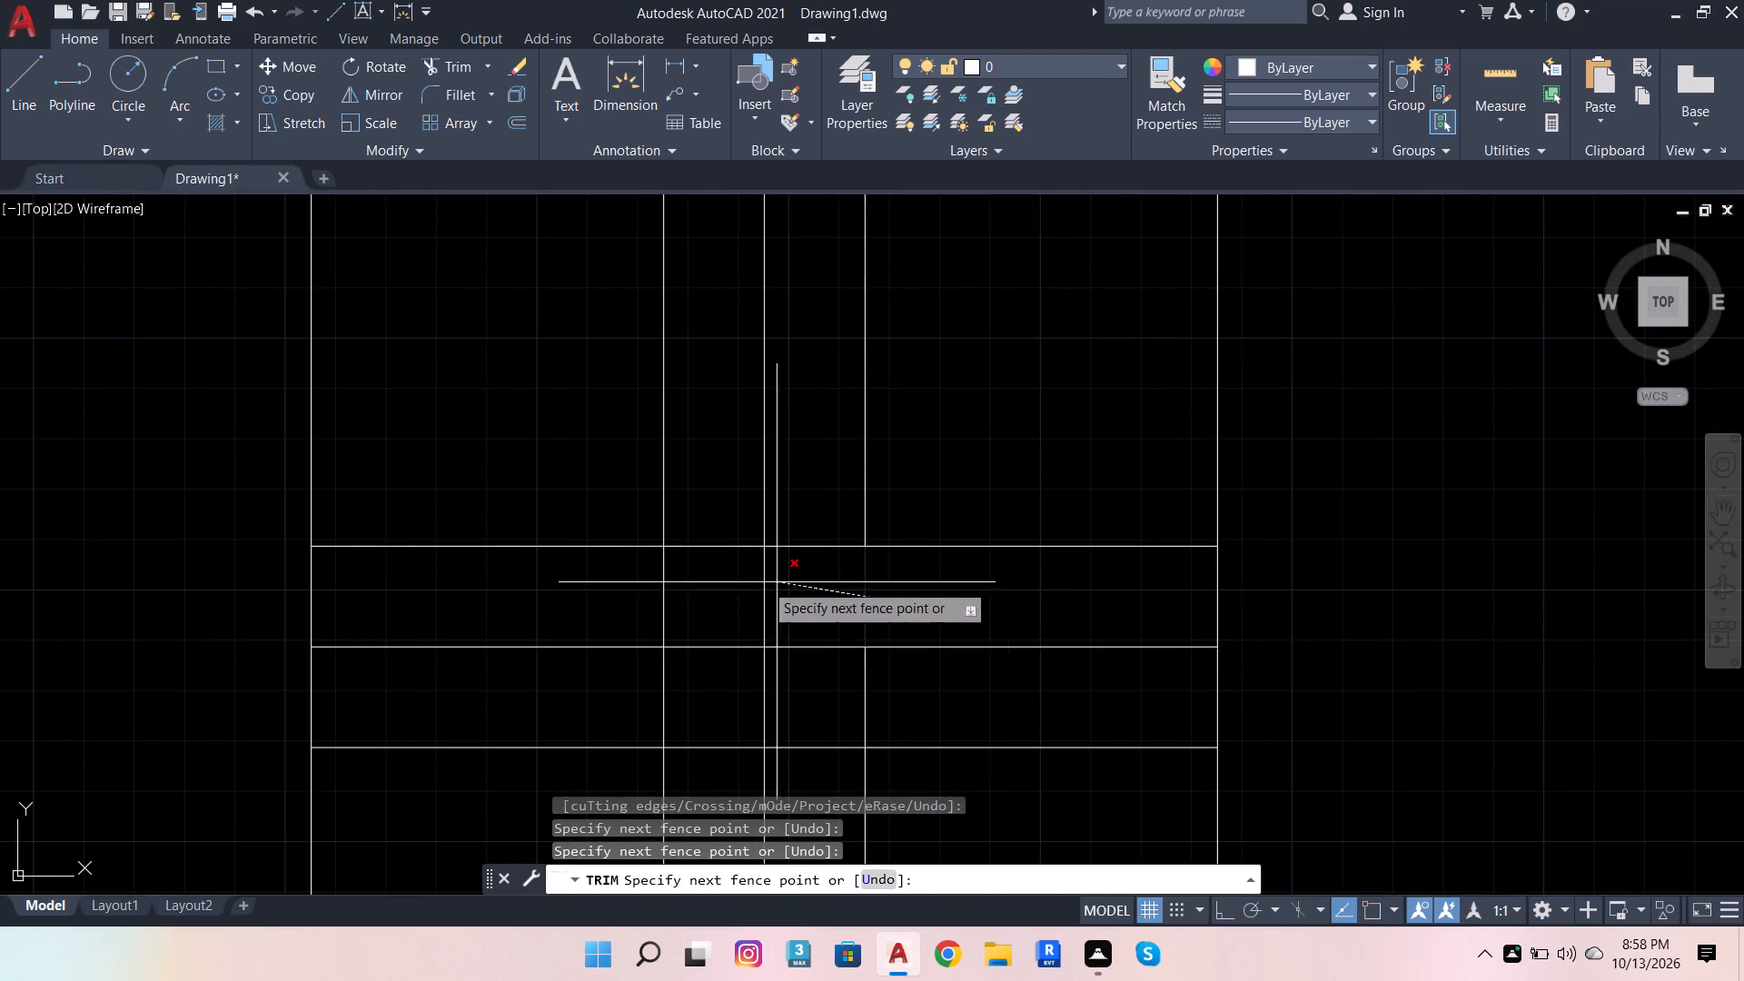
click(602, 613)
click(760, 702)
click(1029, 727)
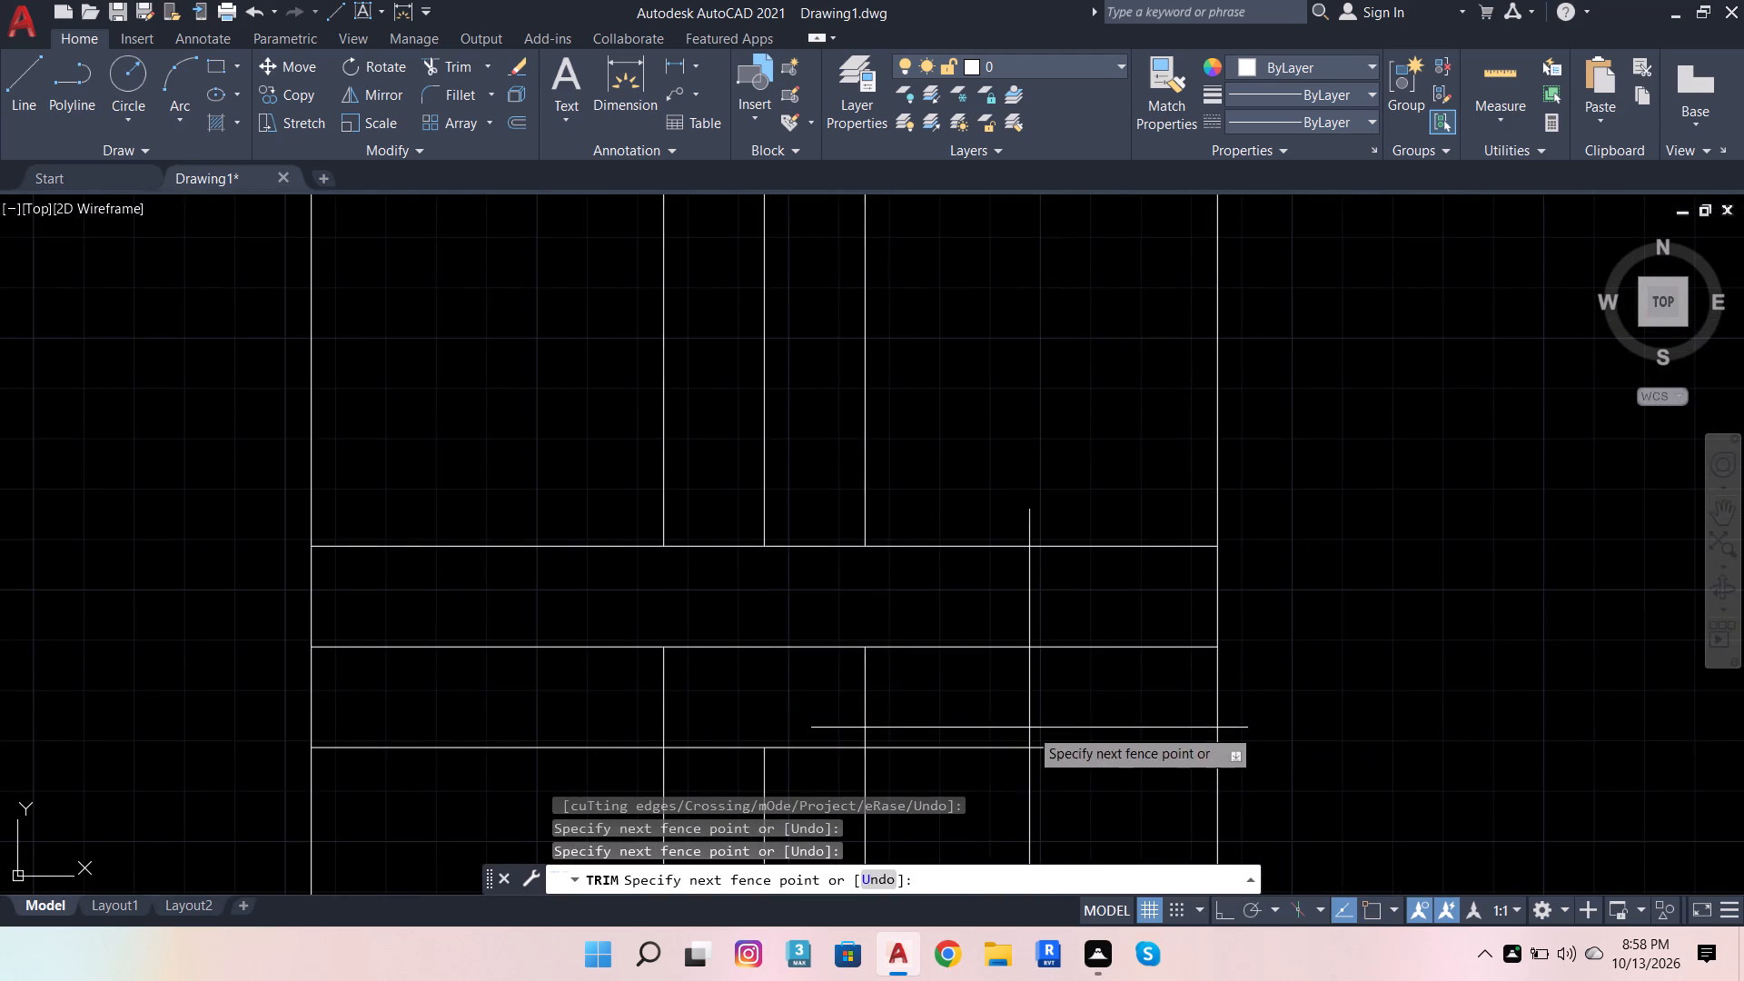
click(1023, 770)
click(420, 758)
scroll(653, 875, down, 2)
scroll(769, 771, down, 3)
click(707, 664)
click(852, 649)
Remove the 6'-10" dimension east of the staircase.
scroll(850, 734, down, 5)
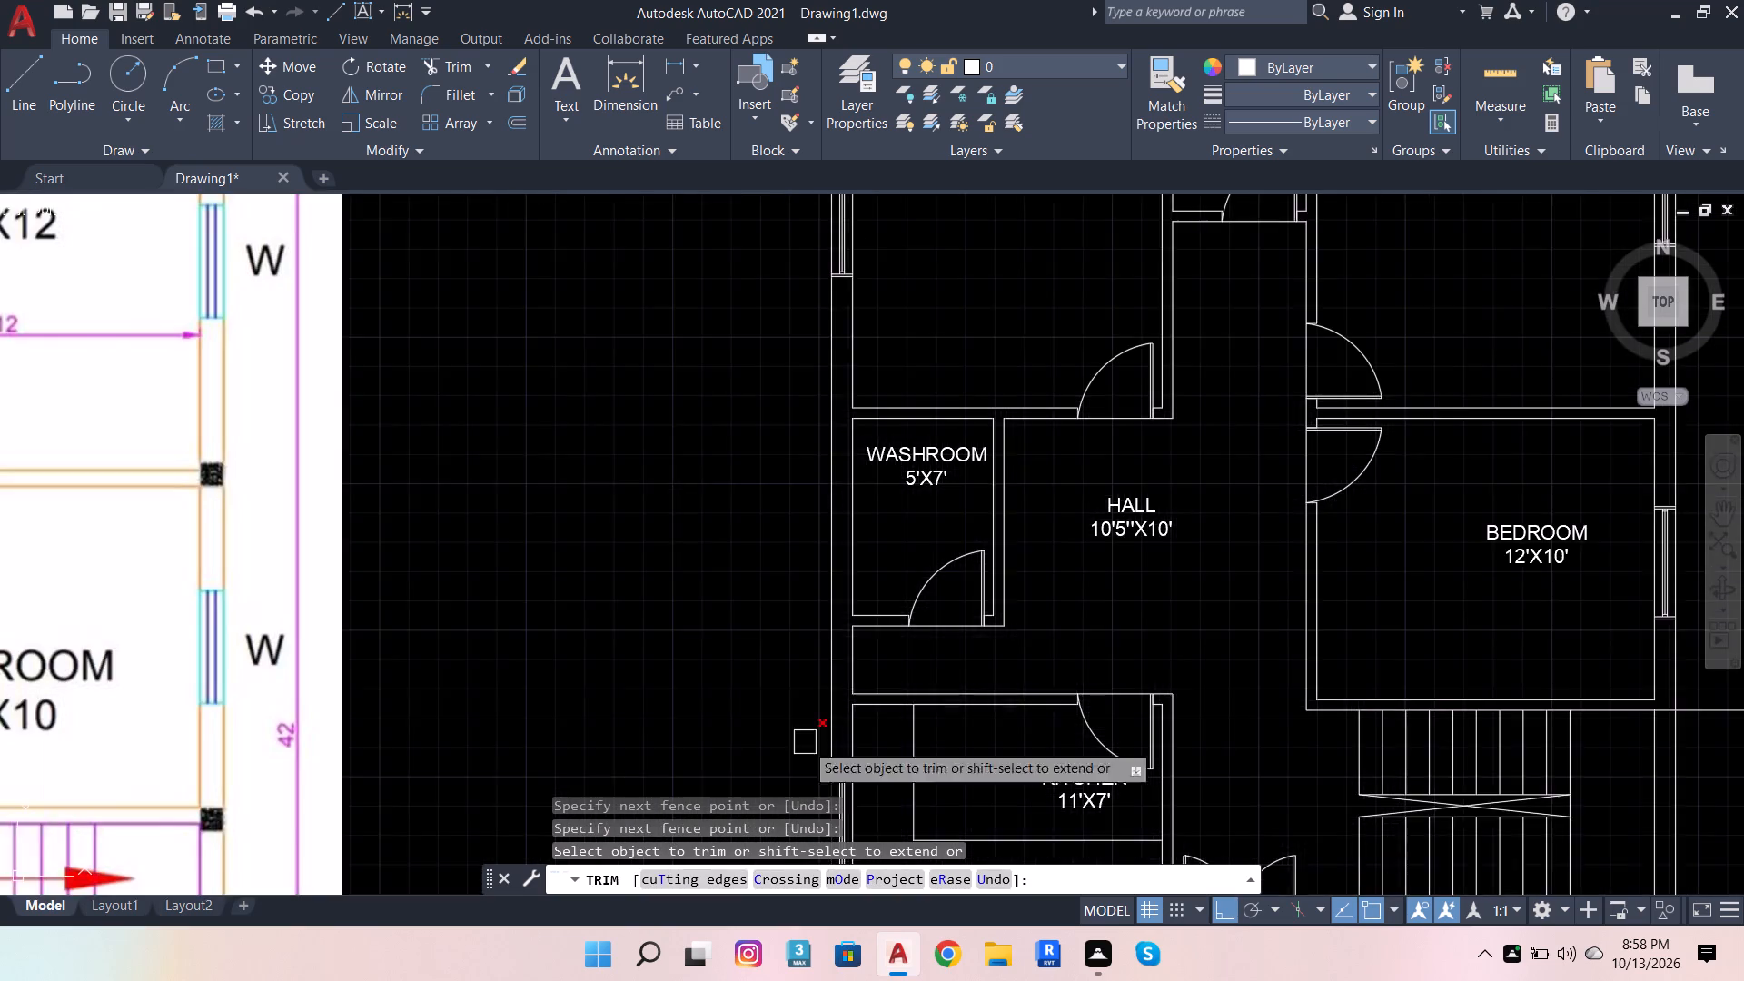
scroll(773, 629, down, 3)
scroll(1071, 661, up, 2)
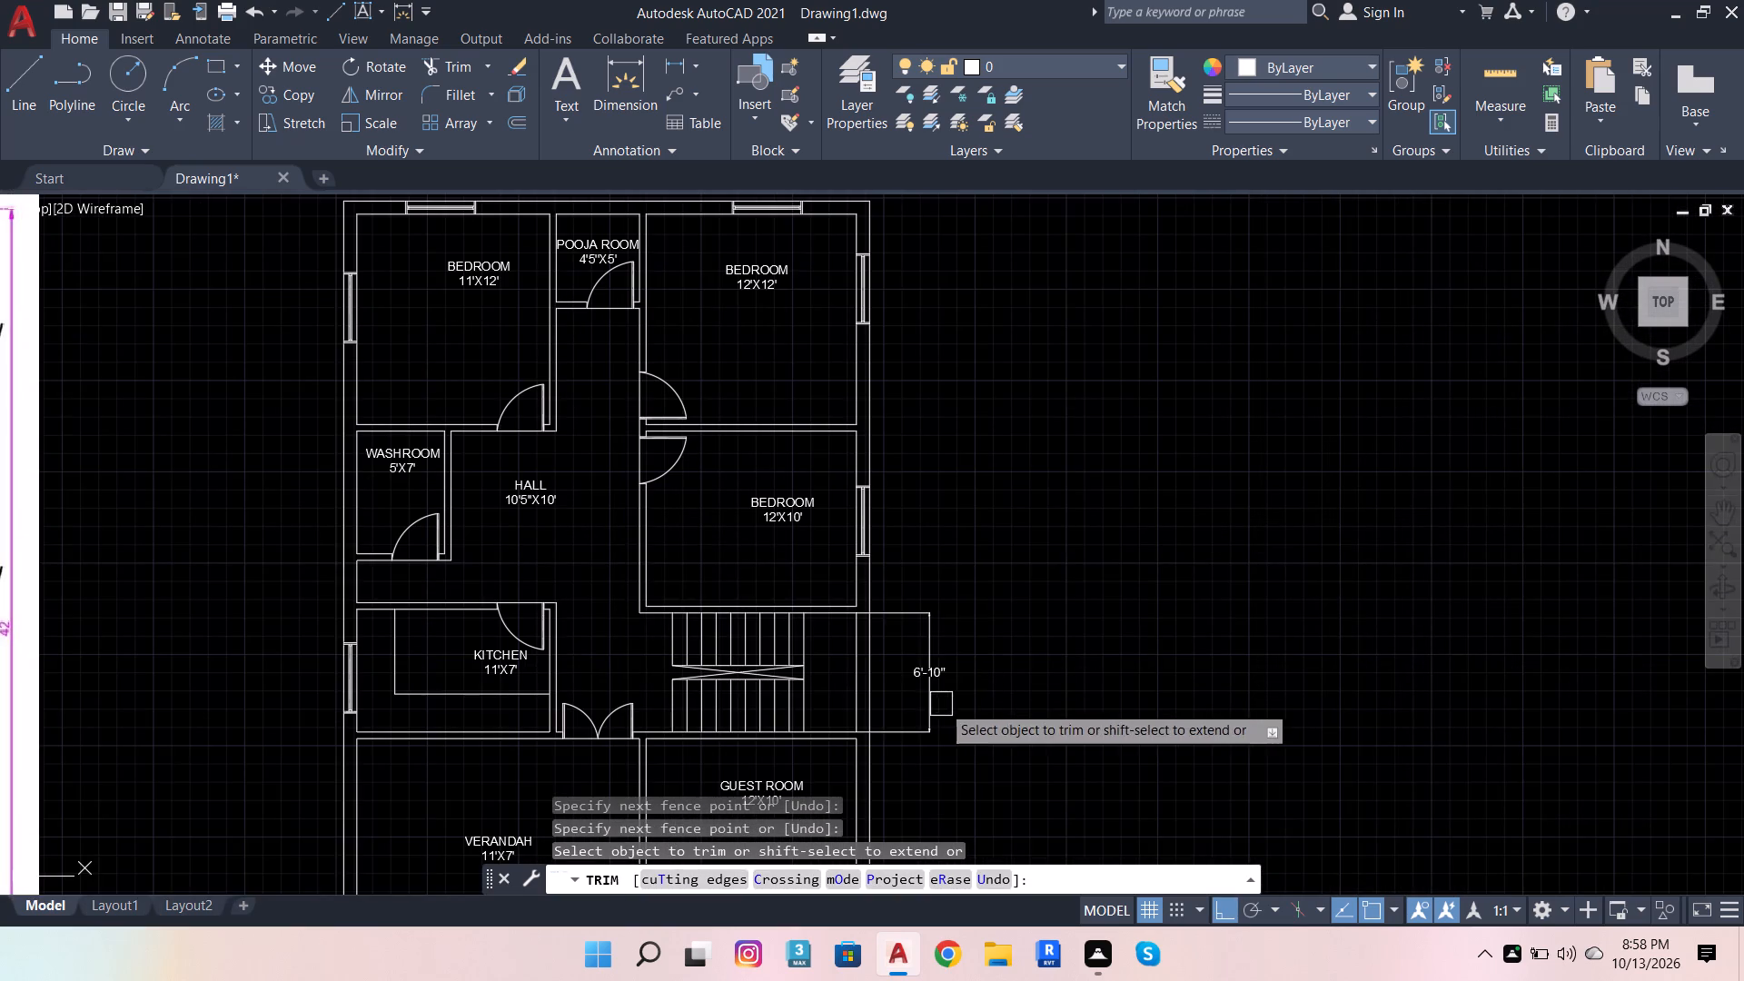
click(936, 702)
Dimension the inner width of the 11'X12' bedroom, placing the dimension line inside the room just north of its door.
scroll(1032, 693, down, 3)
scroll(756, 646, up, 4)
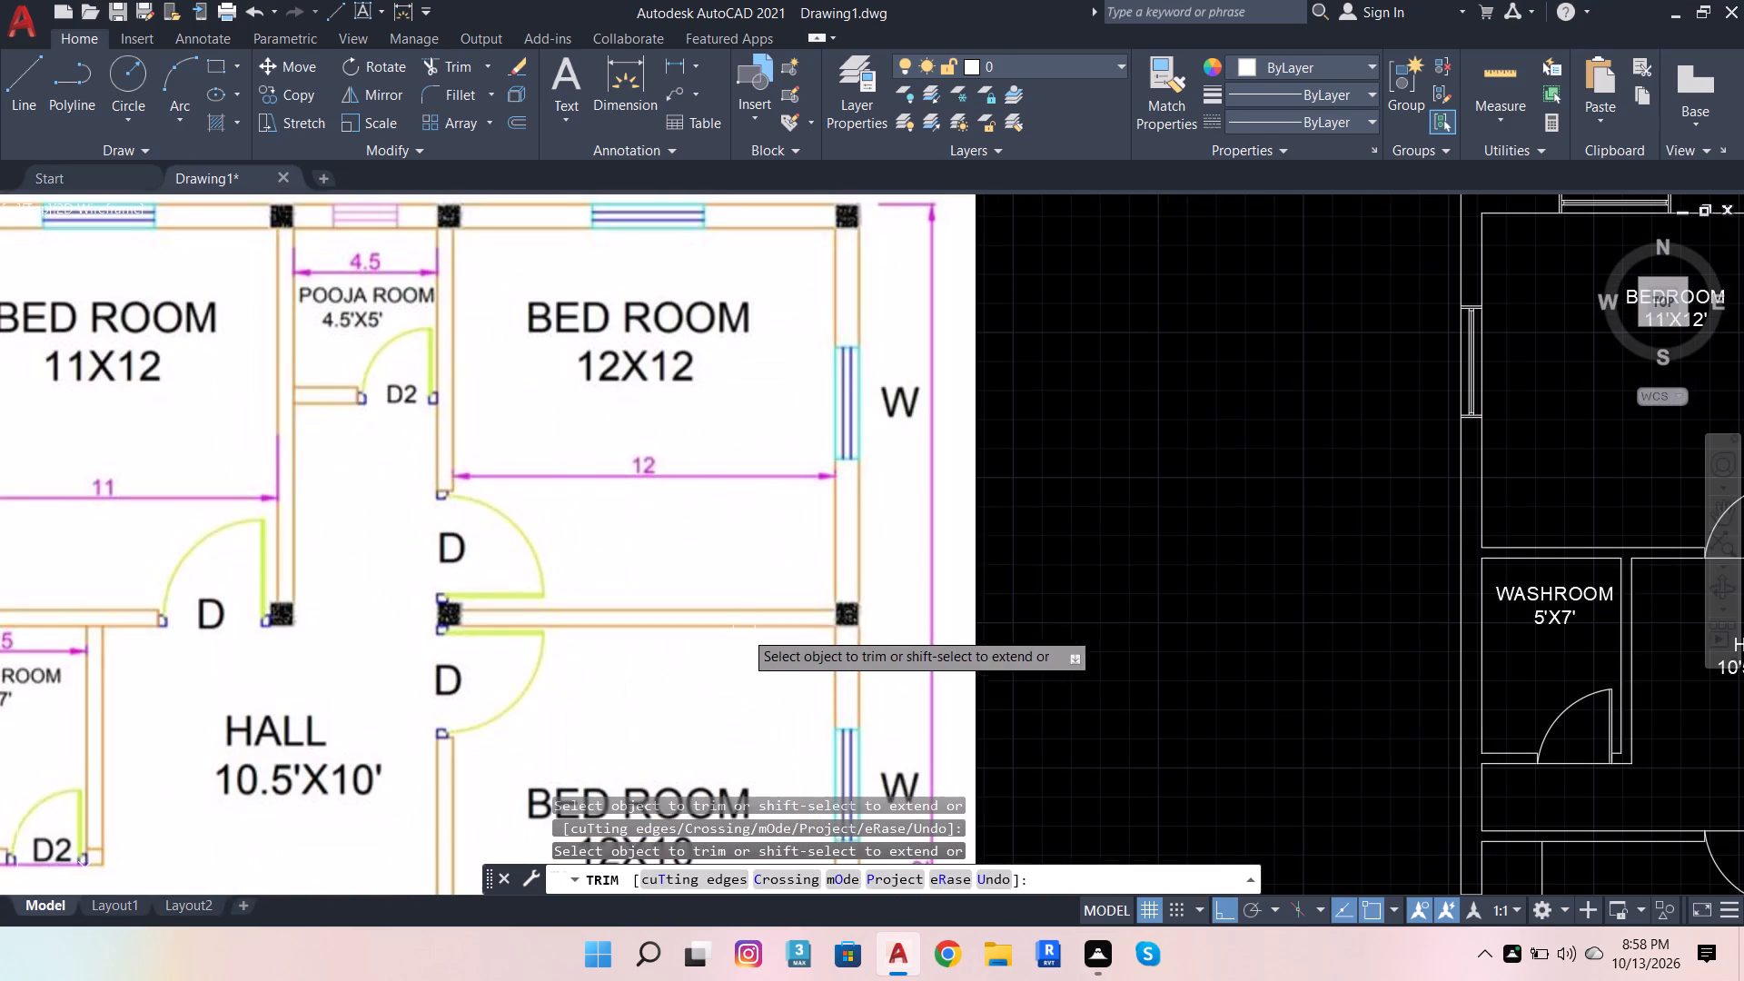
click(627, 94)
scroll(938, 538, down, 1)
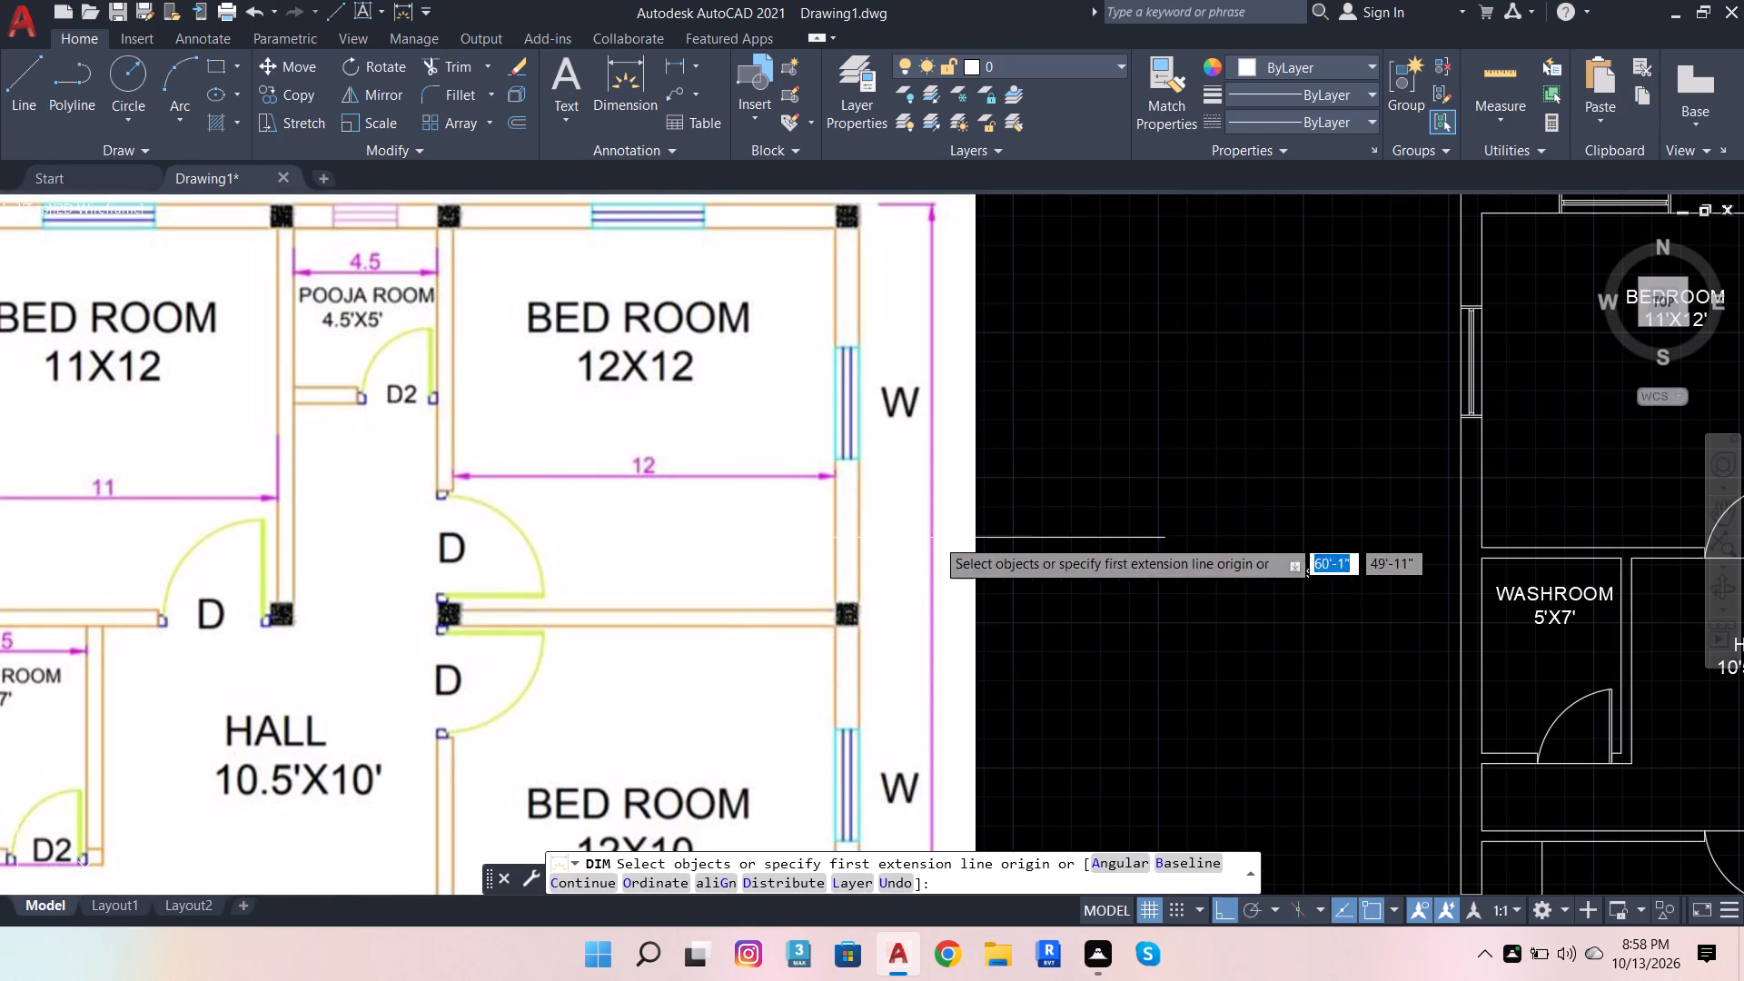
scroll(935, 538, down, 2)
scroll(1145, 537, up, 4)
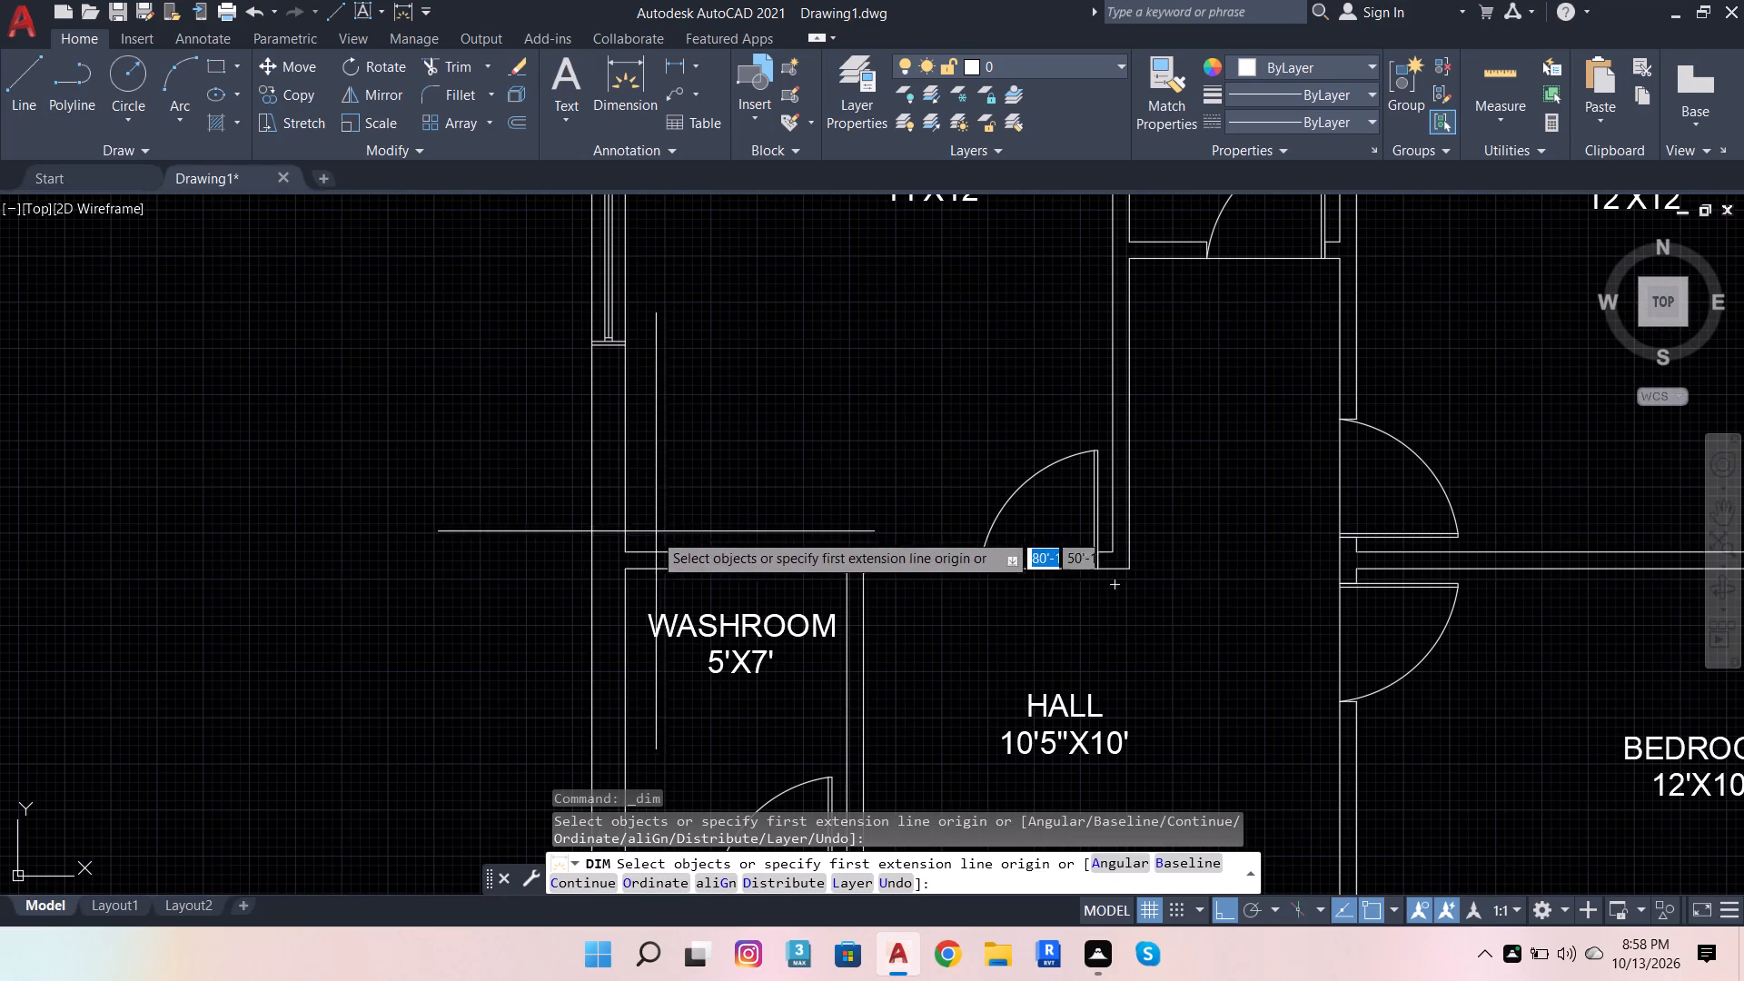
click(631, 543)
click(1117, 540)
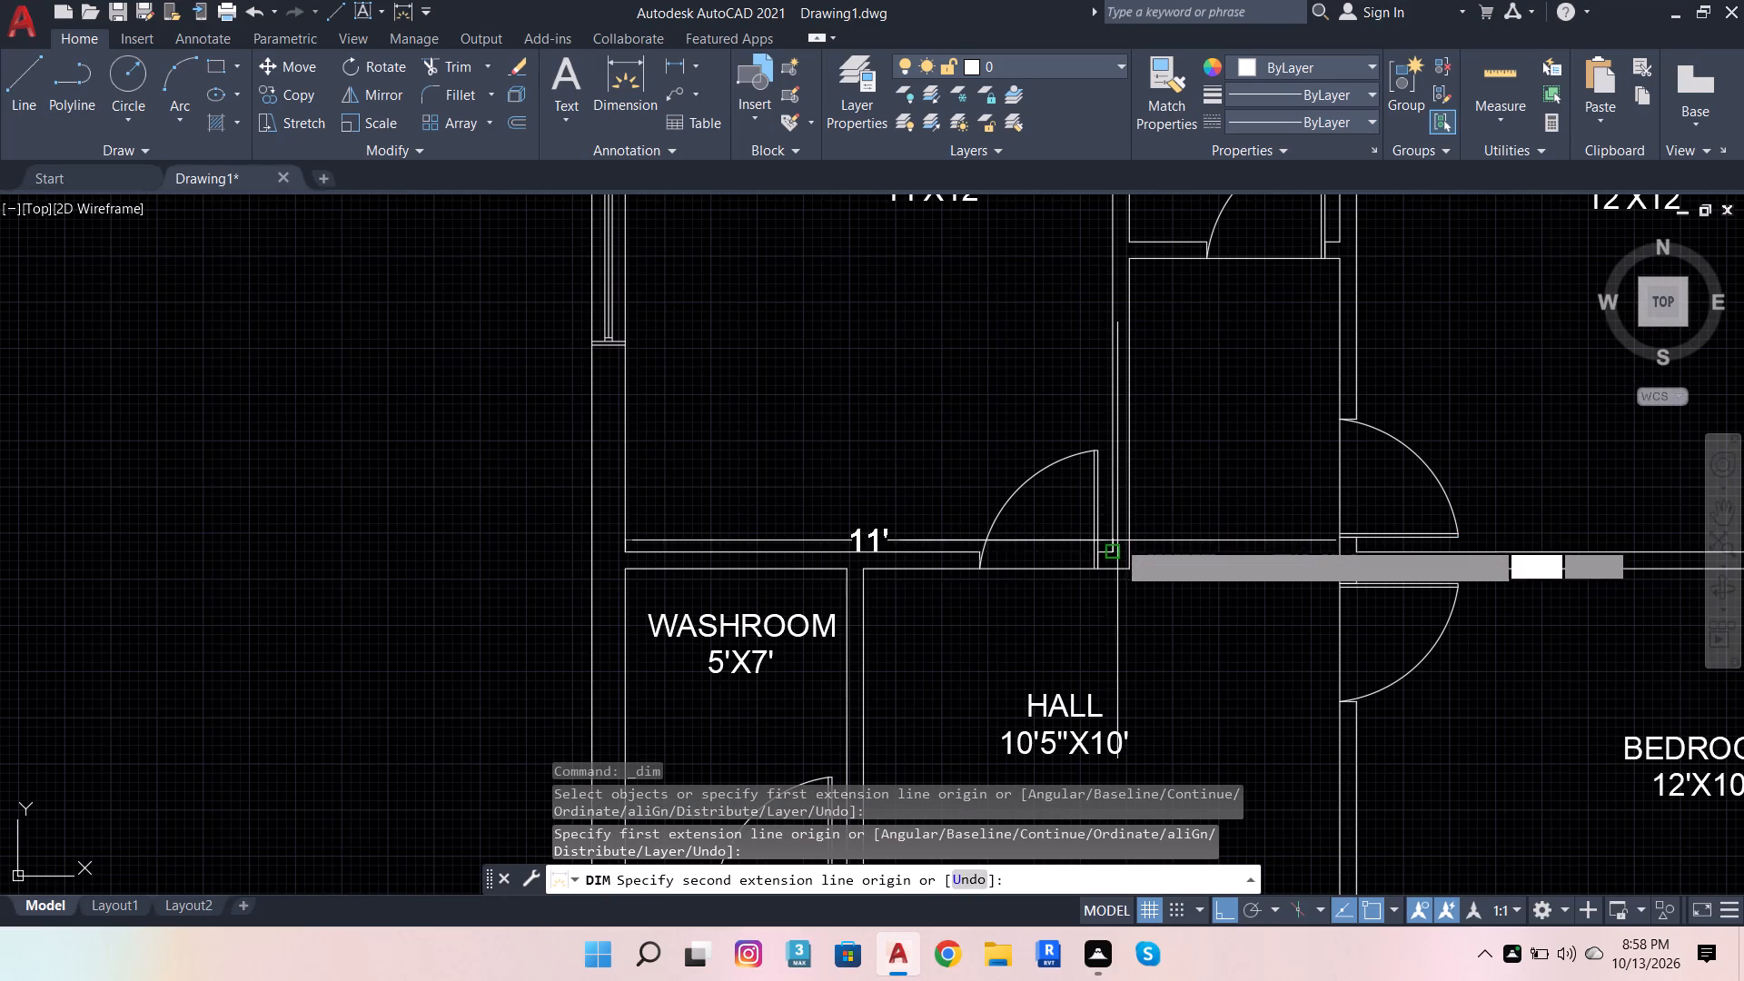
click(1011, 400)
Dimension the inner width of the 12'X12' bedroom along its south wall, placing the dimension line inside the room below its label.
scroll(738, 566, down, 2)
scroll(1069, 589, up, 3)
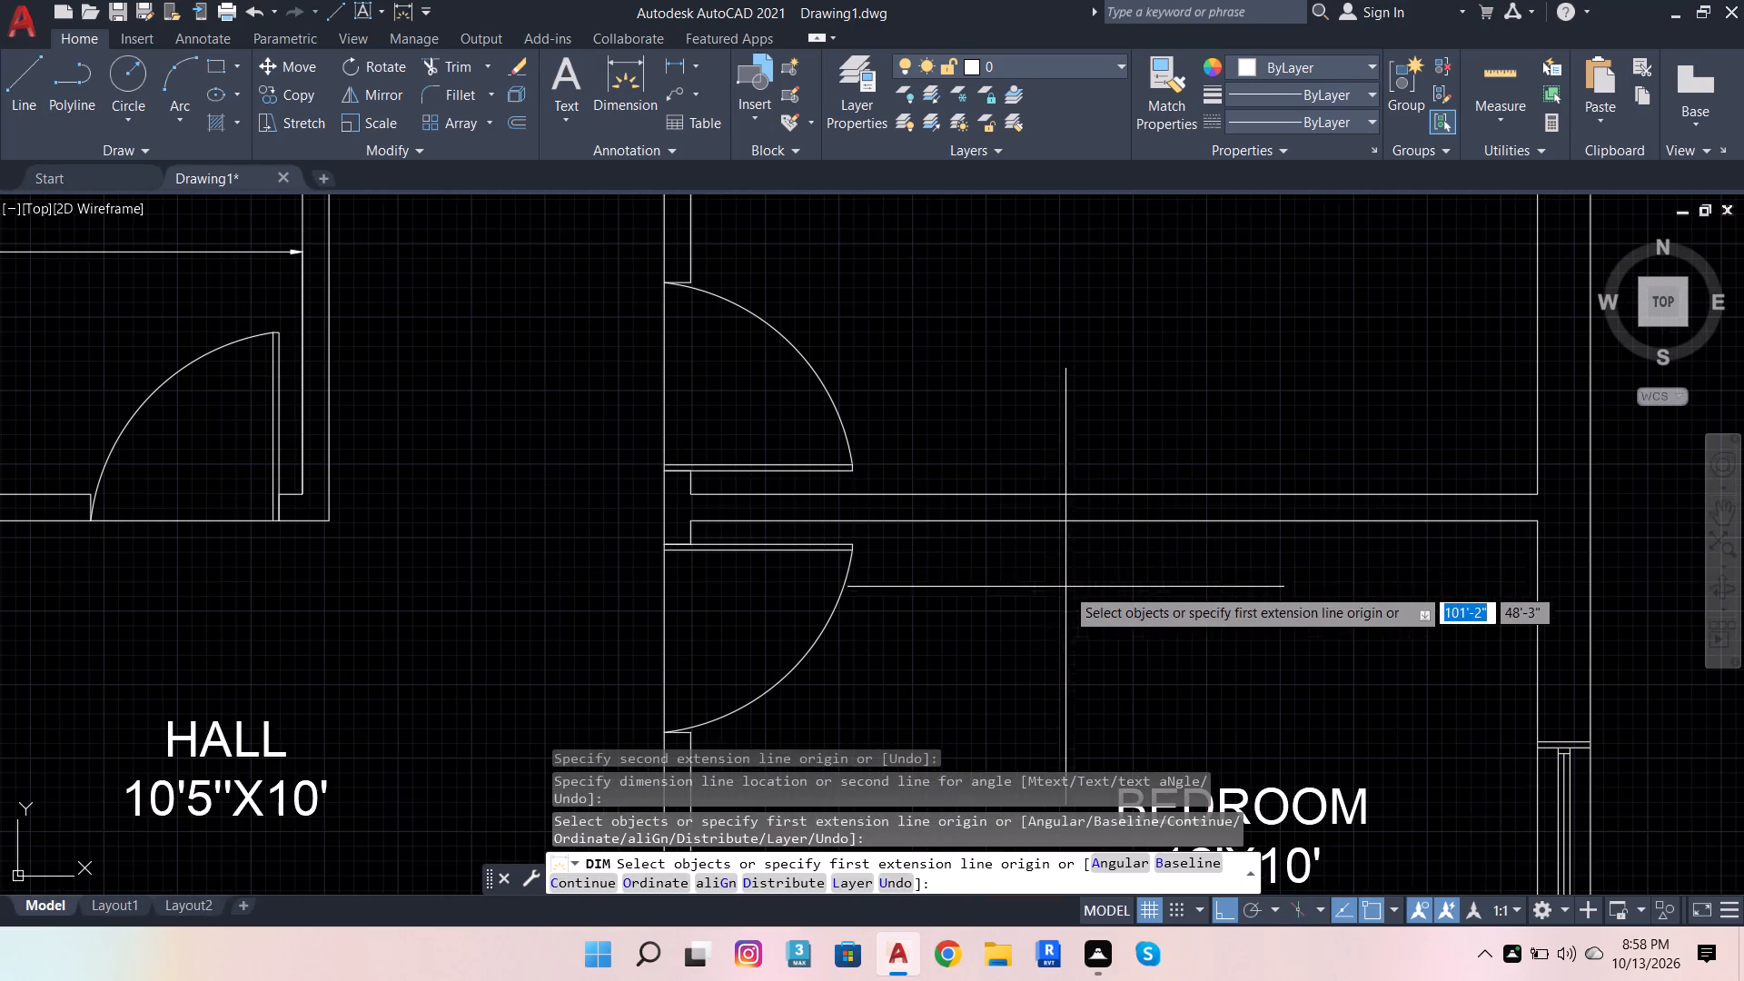
click(1040, 492)
scroll(1046, 428, down, 3)
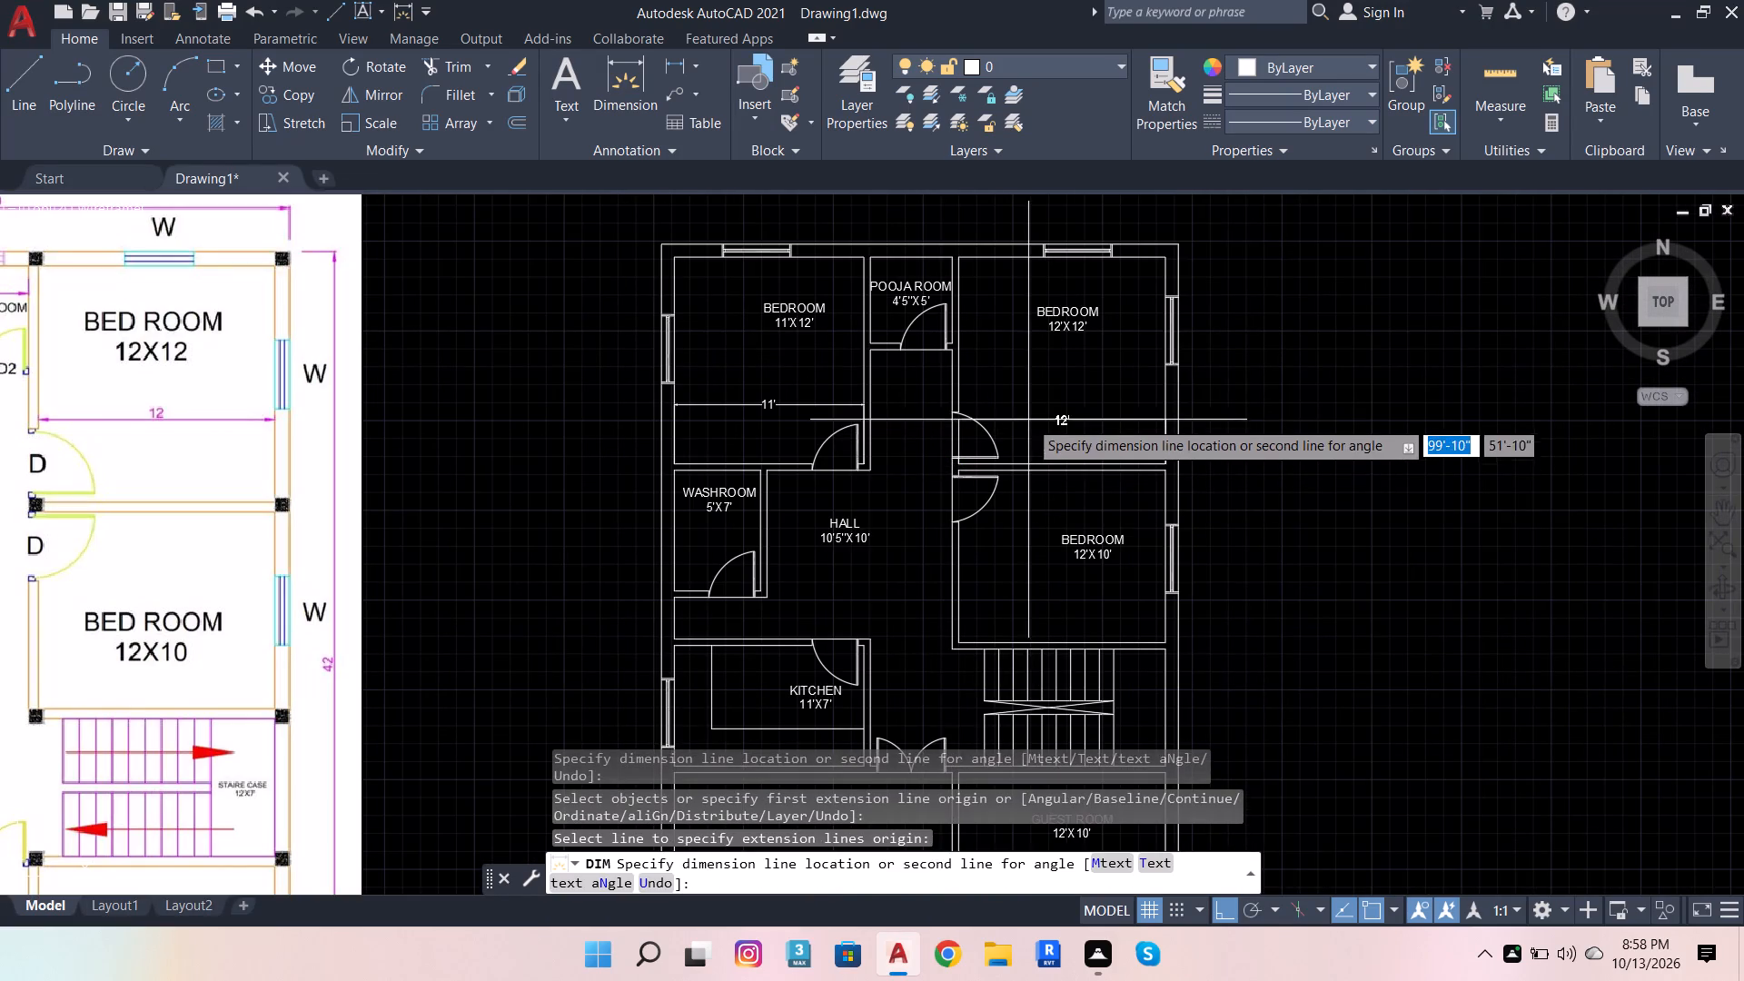
scroll(1021, 374, up, 2)
click(1020, 374)
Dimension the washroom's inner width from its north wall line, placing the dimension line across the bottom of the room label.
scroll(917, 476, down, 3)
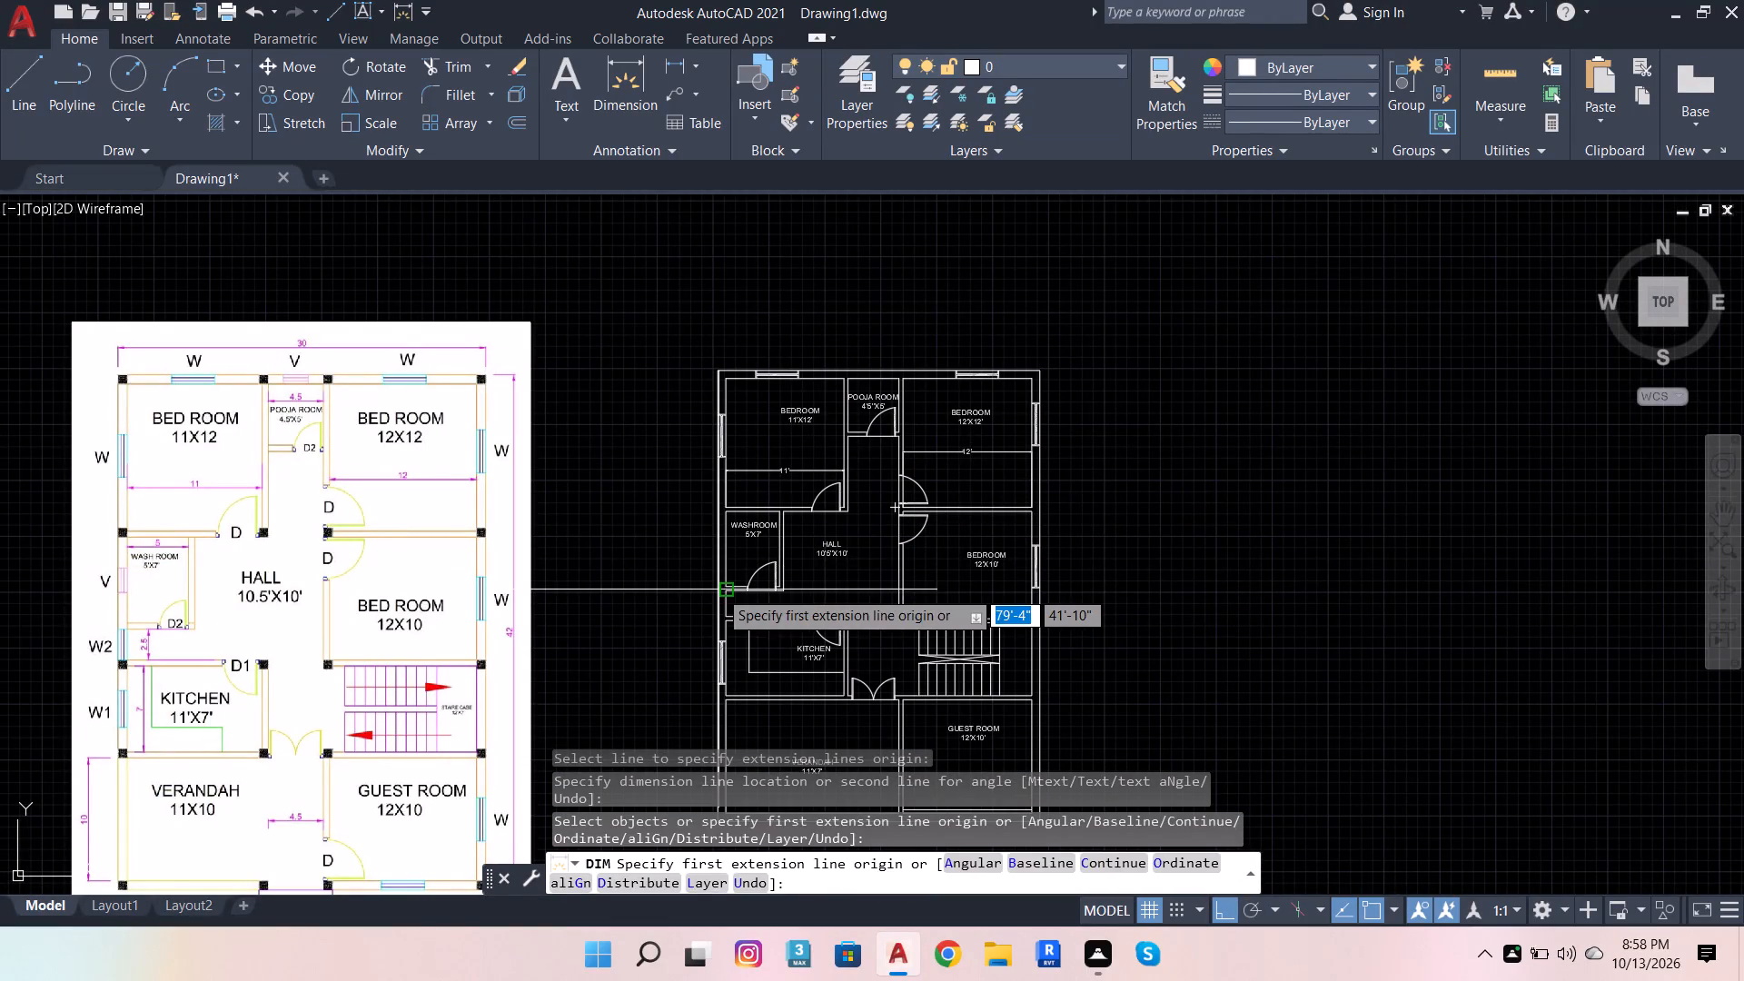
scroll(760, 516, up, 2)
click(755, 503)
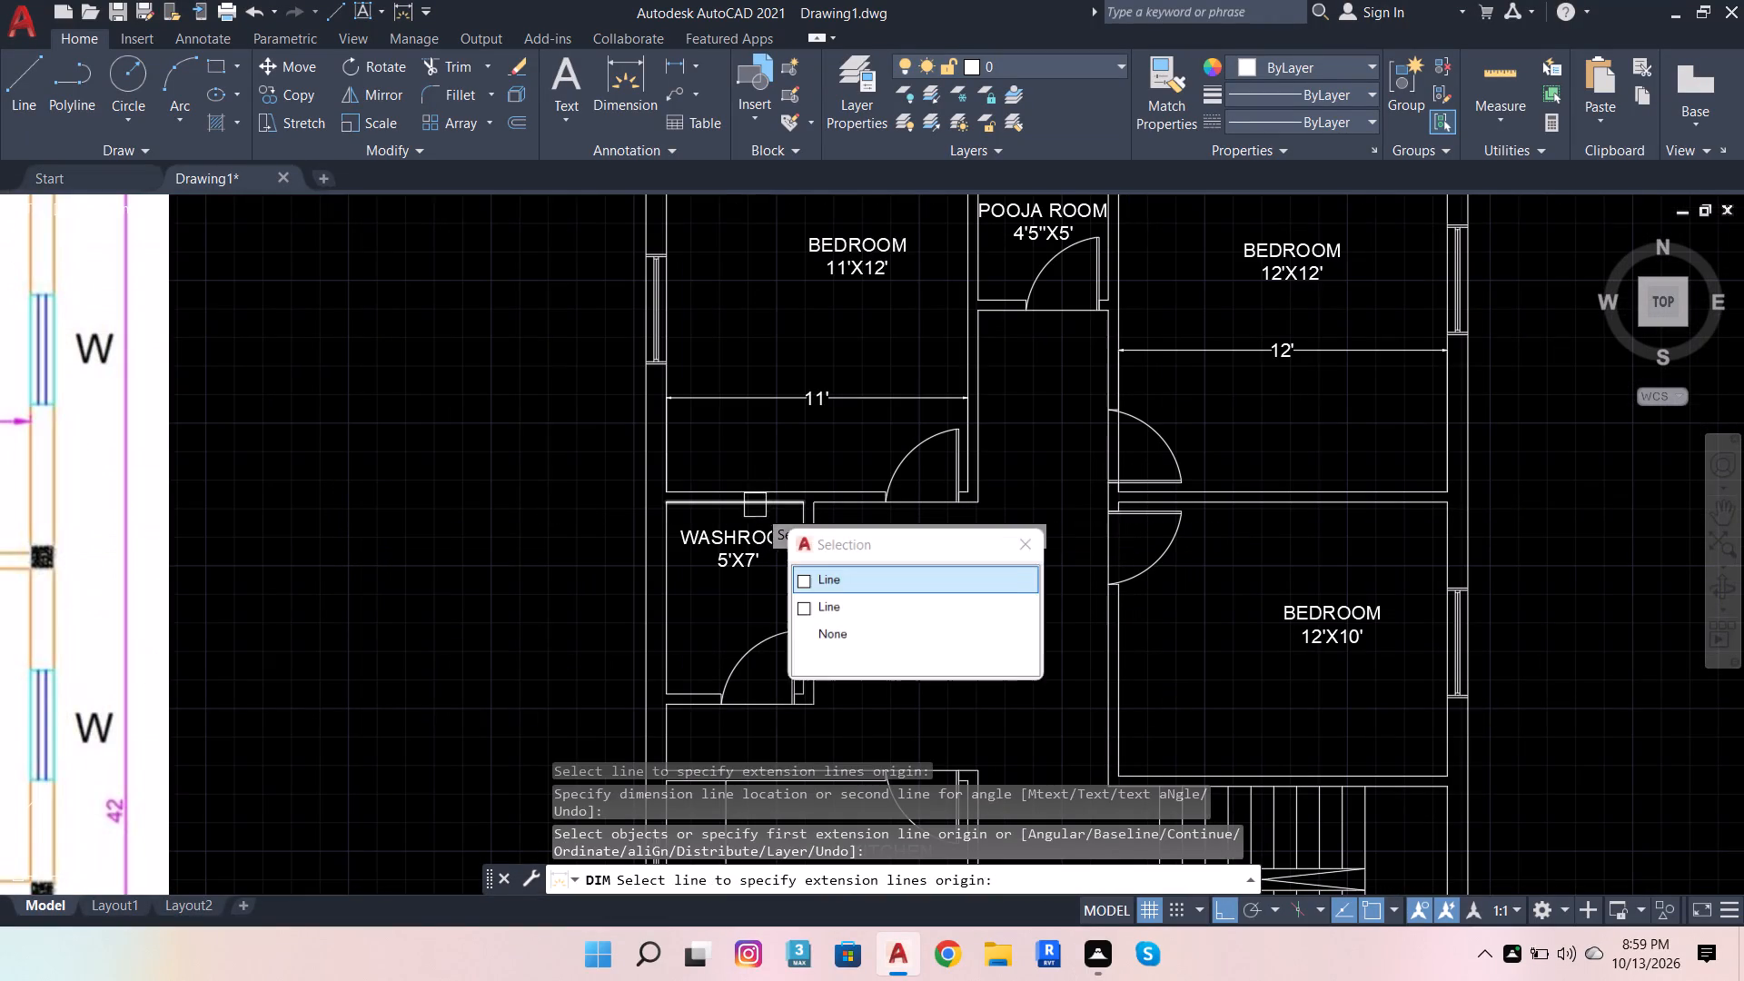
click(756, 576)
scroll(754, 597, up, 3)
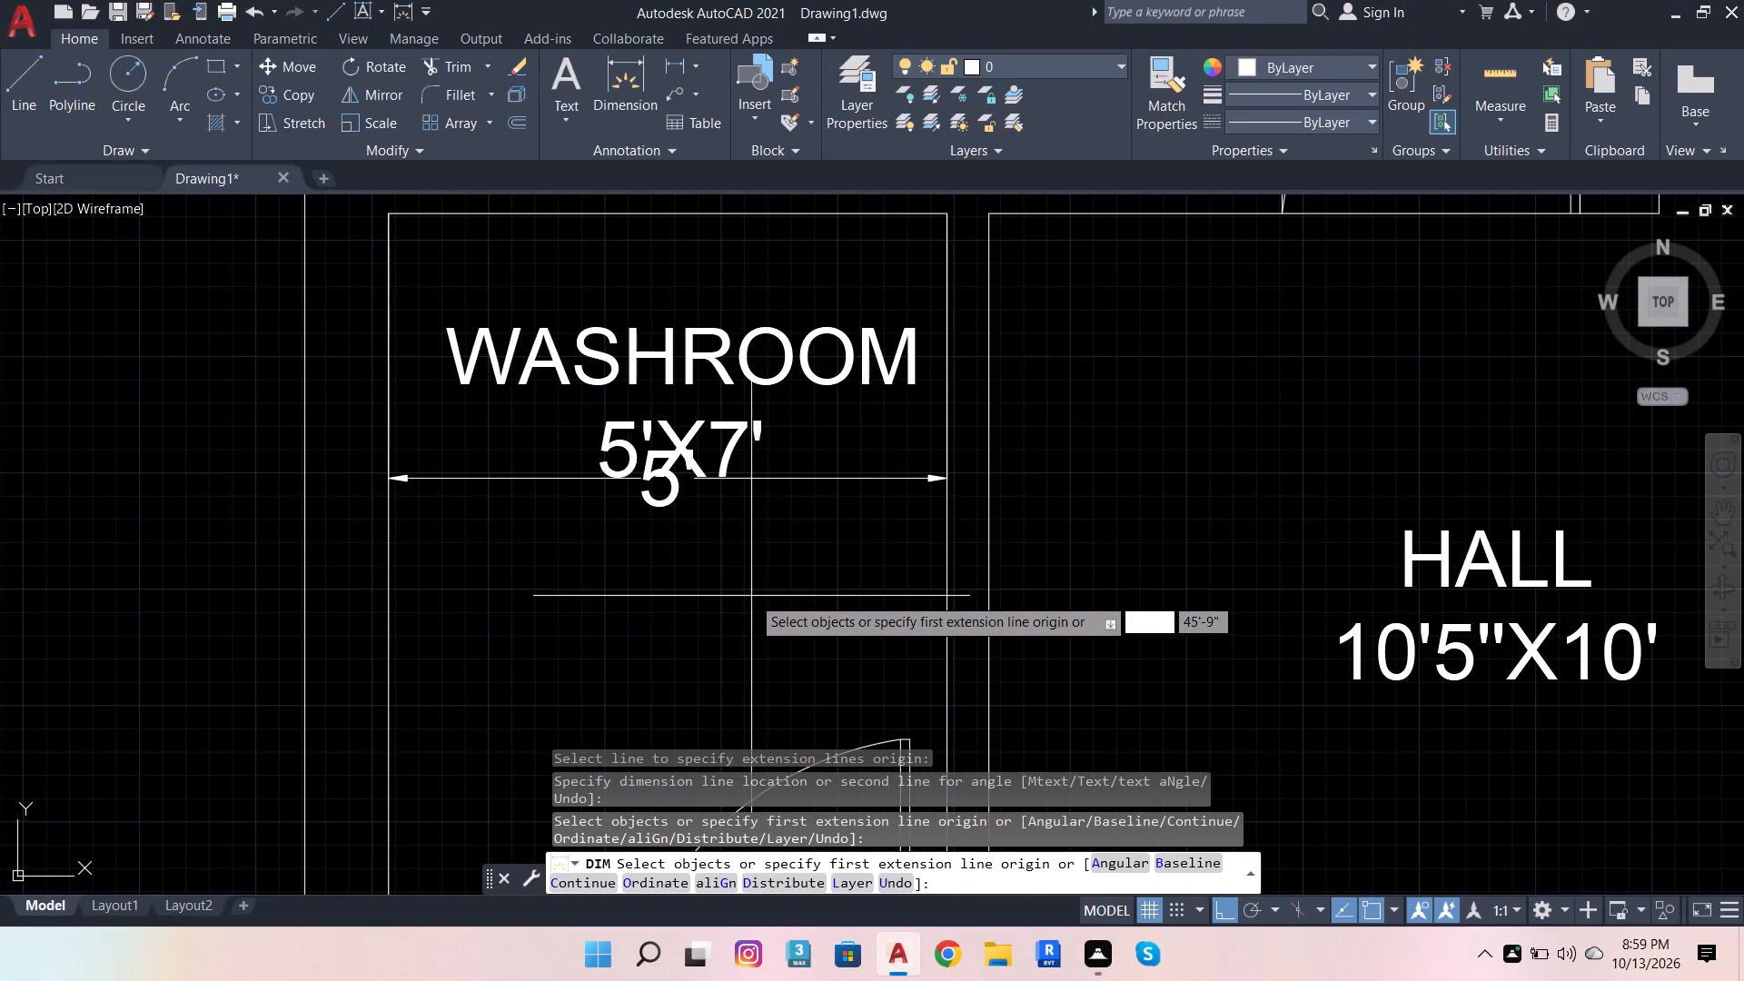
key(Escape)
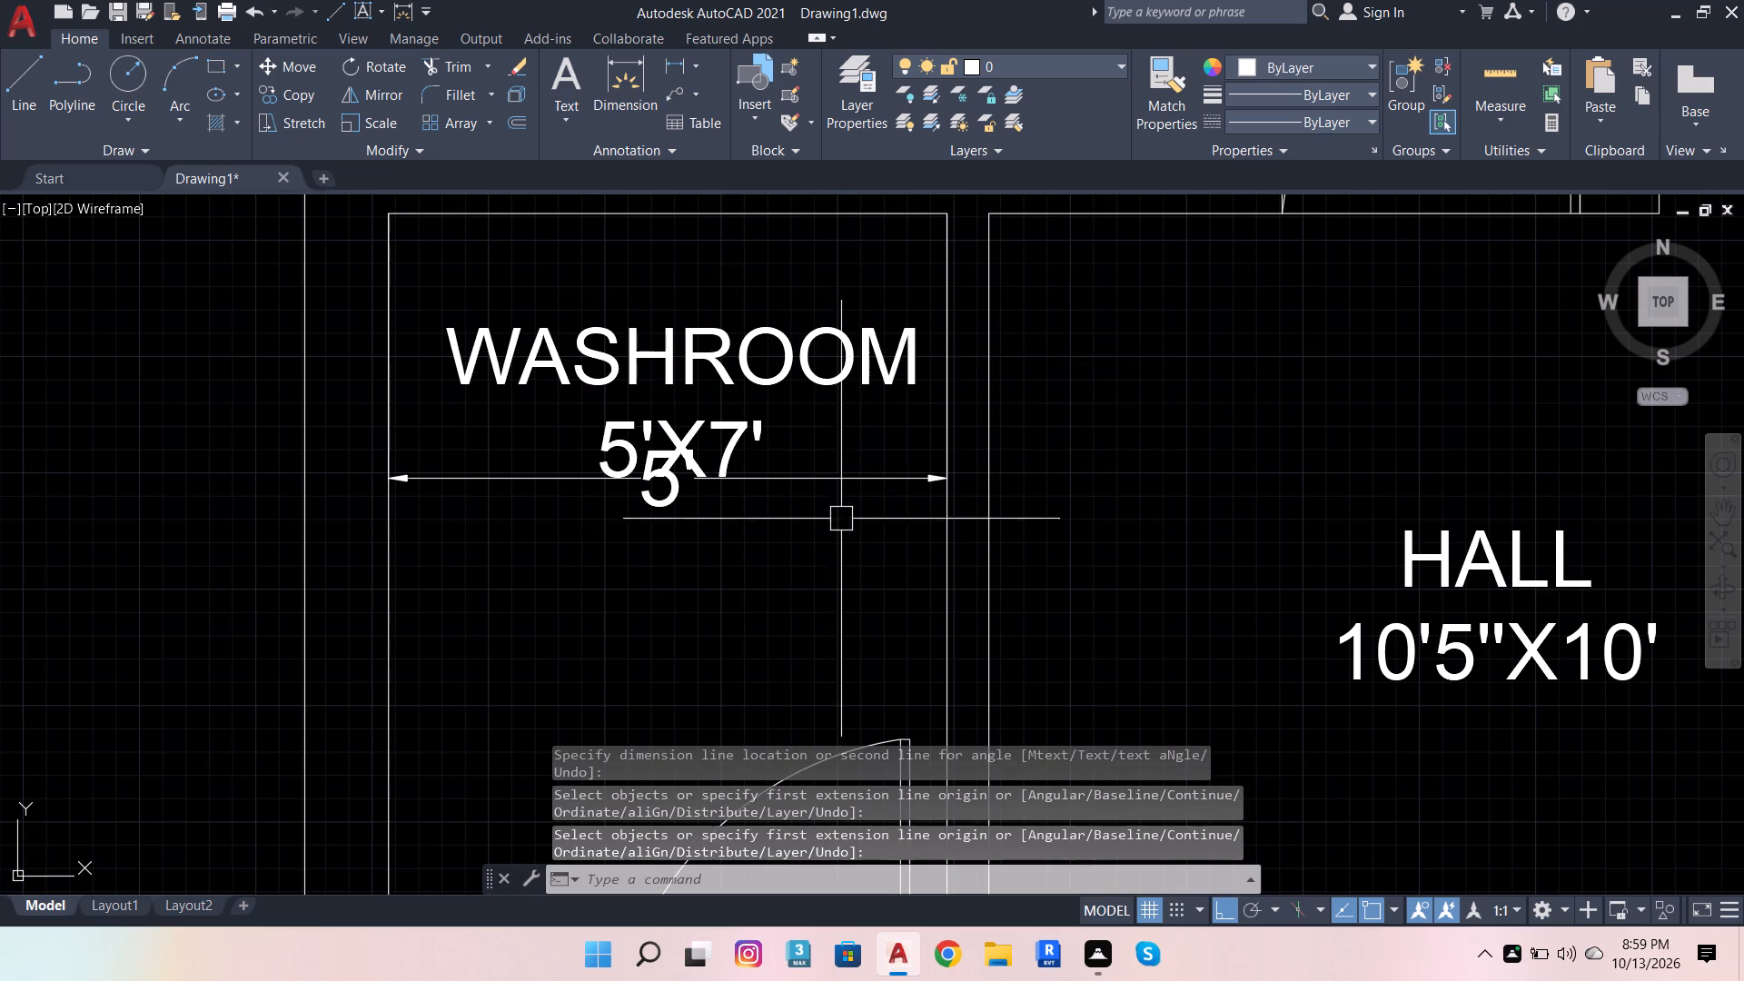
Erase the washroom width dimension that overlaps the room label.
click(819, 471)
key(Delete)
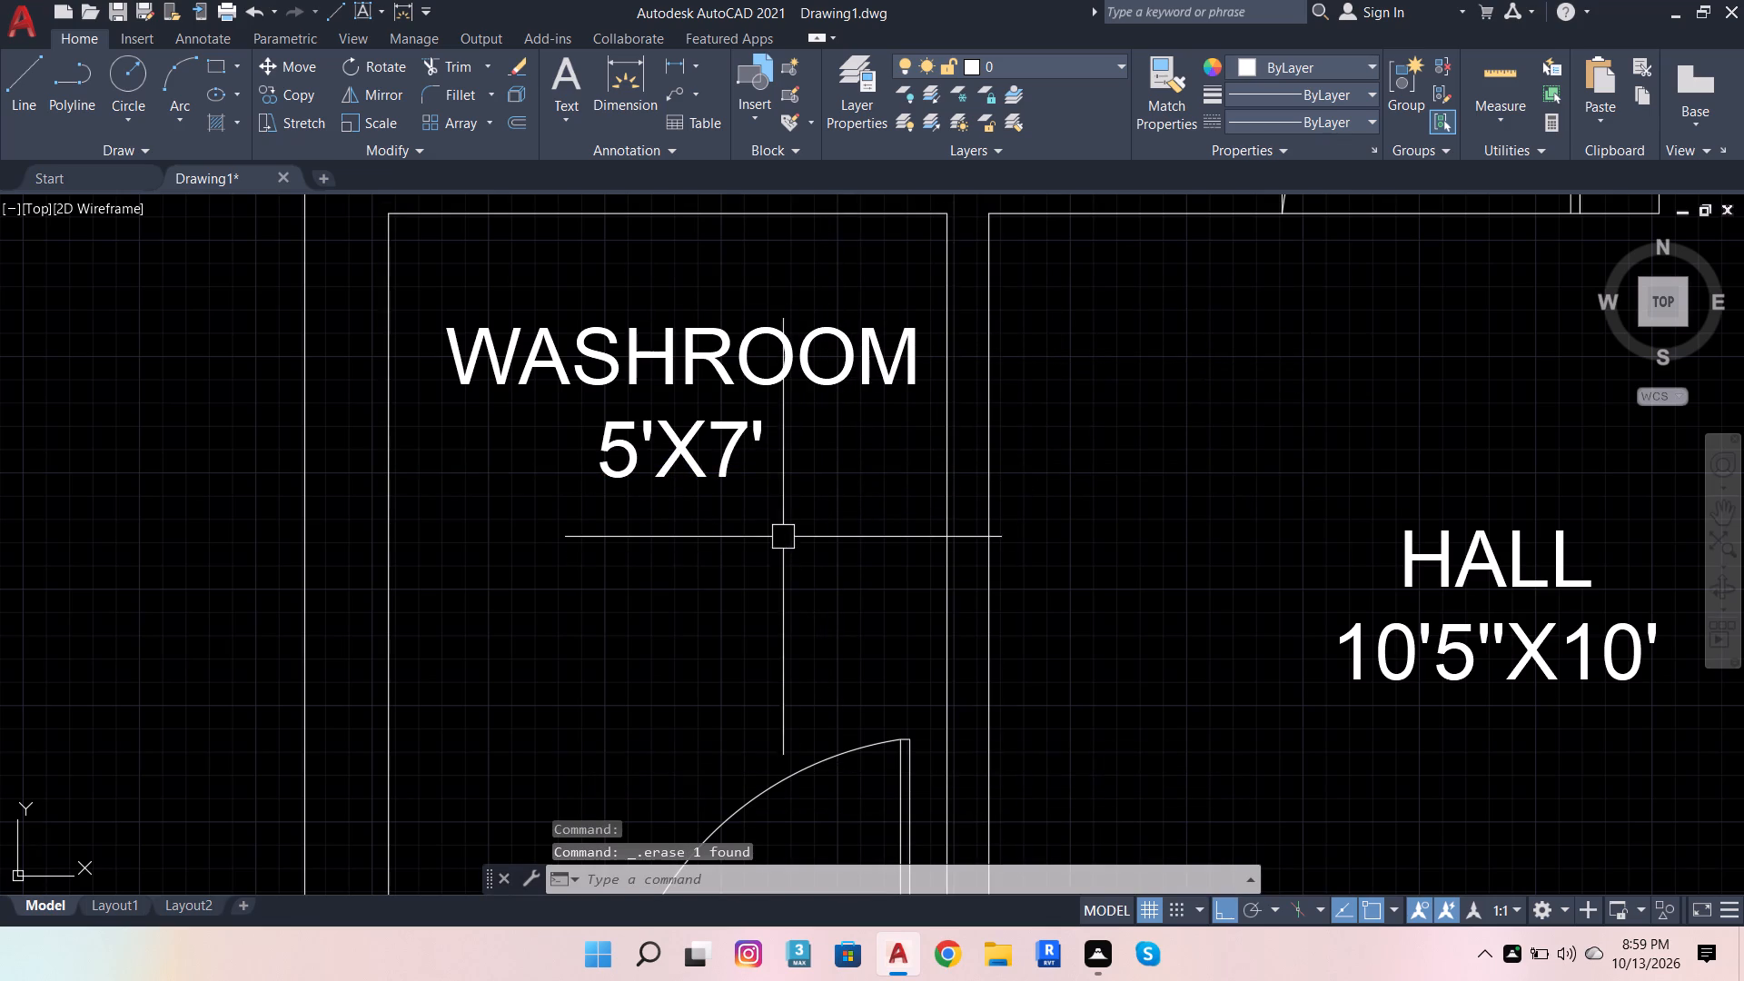
Dimension the washroom's inner width from its north wall line, placing the dimension line in the clear space between label and door.
click(599, 78)
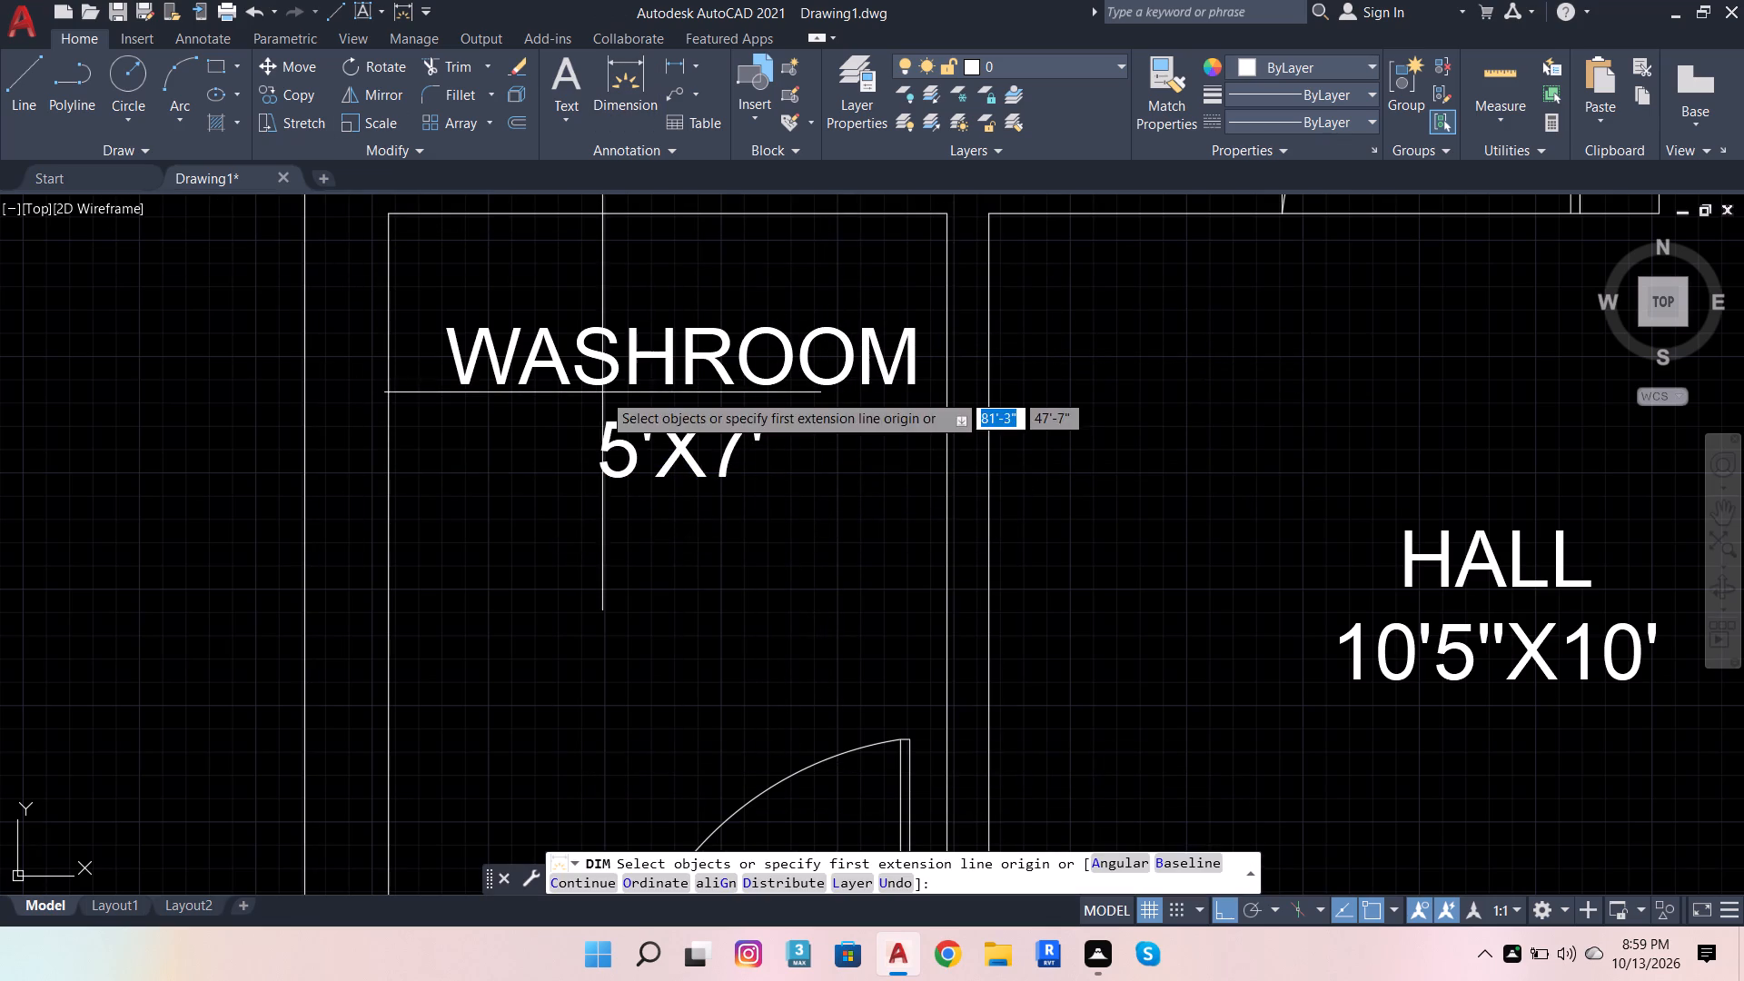
scroll(528, 533, down, 2)
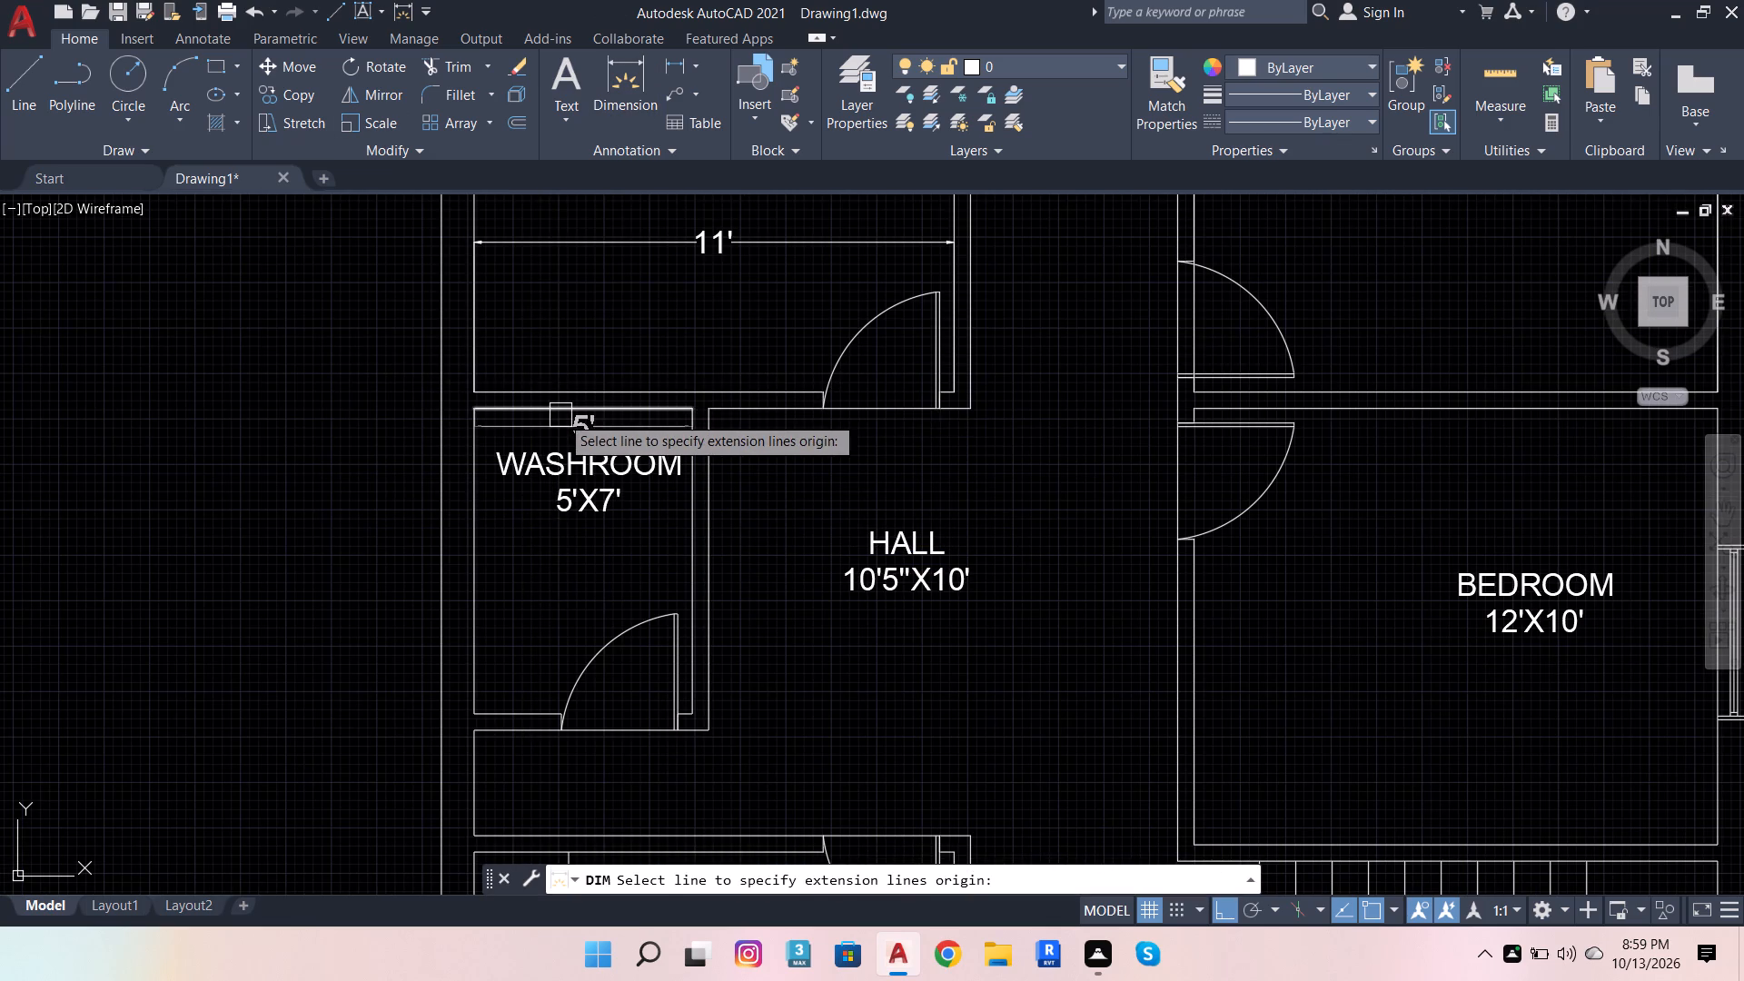
click(560, 415)
click(586, 565)
Dimension the pooja room's inner width from its north wall line, placing the dimension line above the room label.
scroll(665, 722, down, 3)
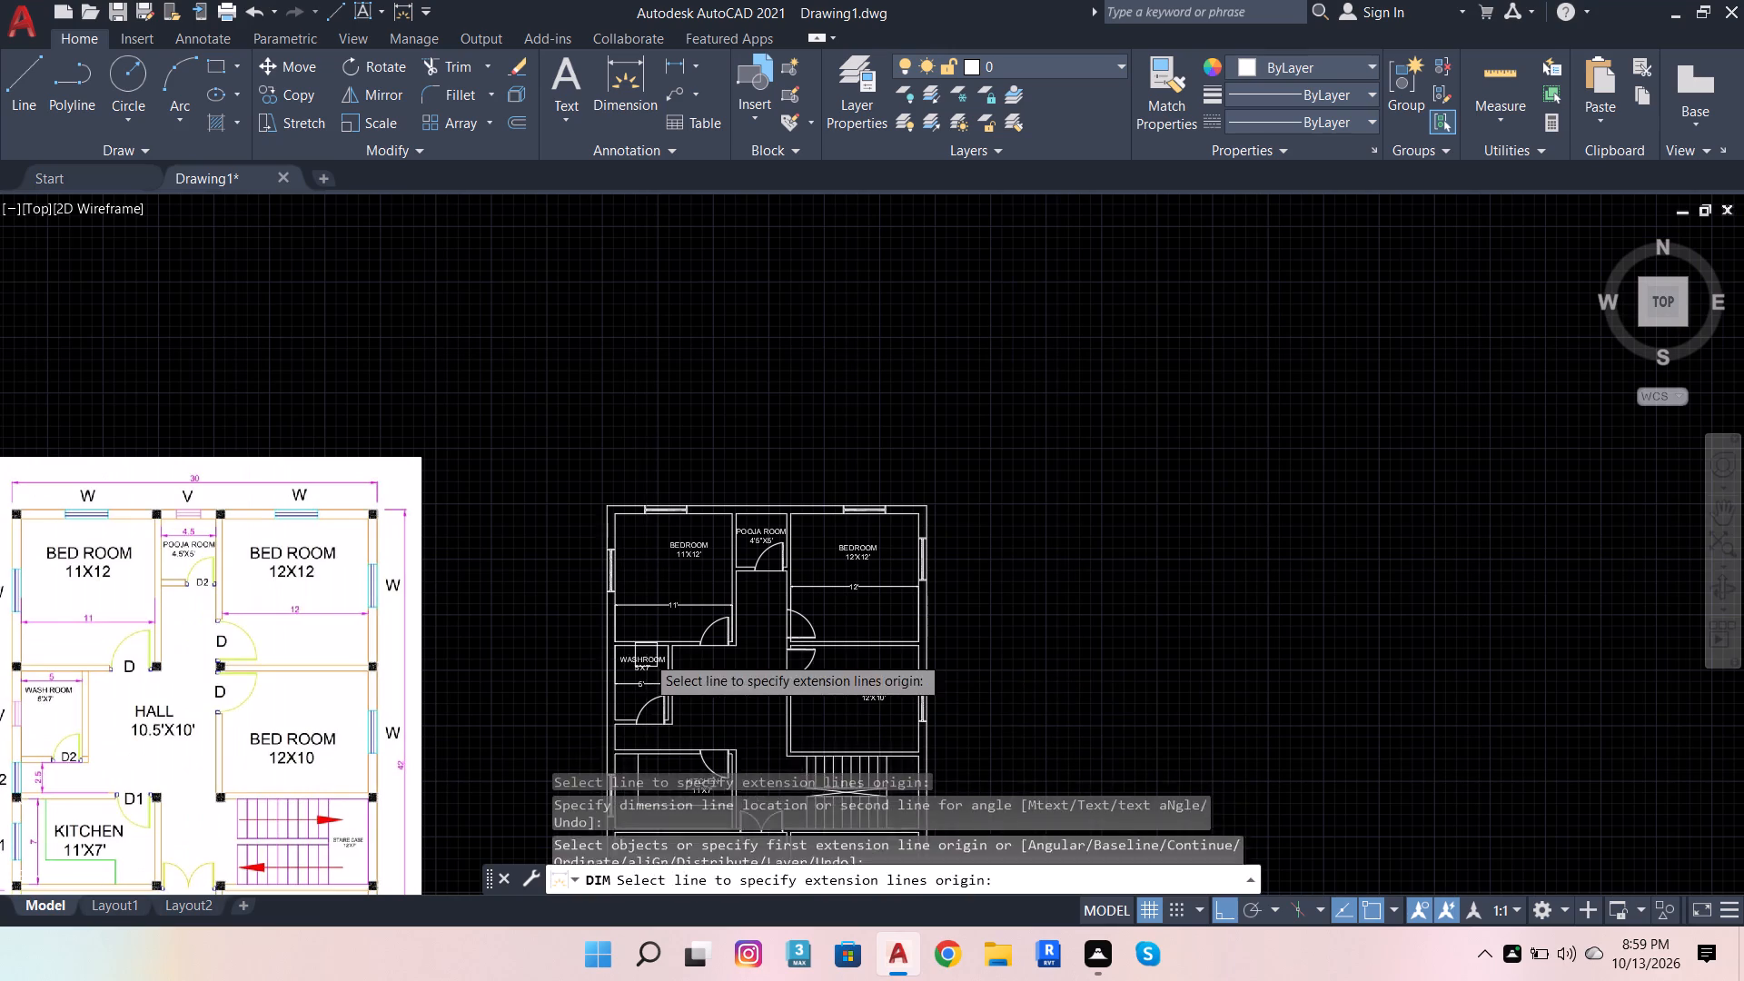
scroll(715, 589, down, 1)
scroll(711, 590, up, 2)
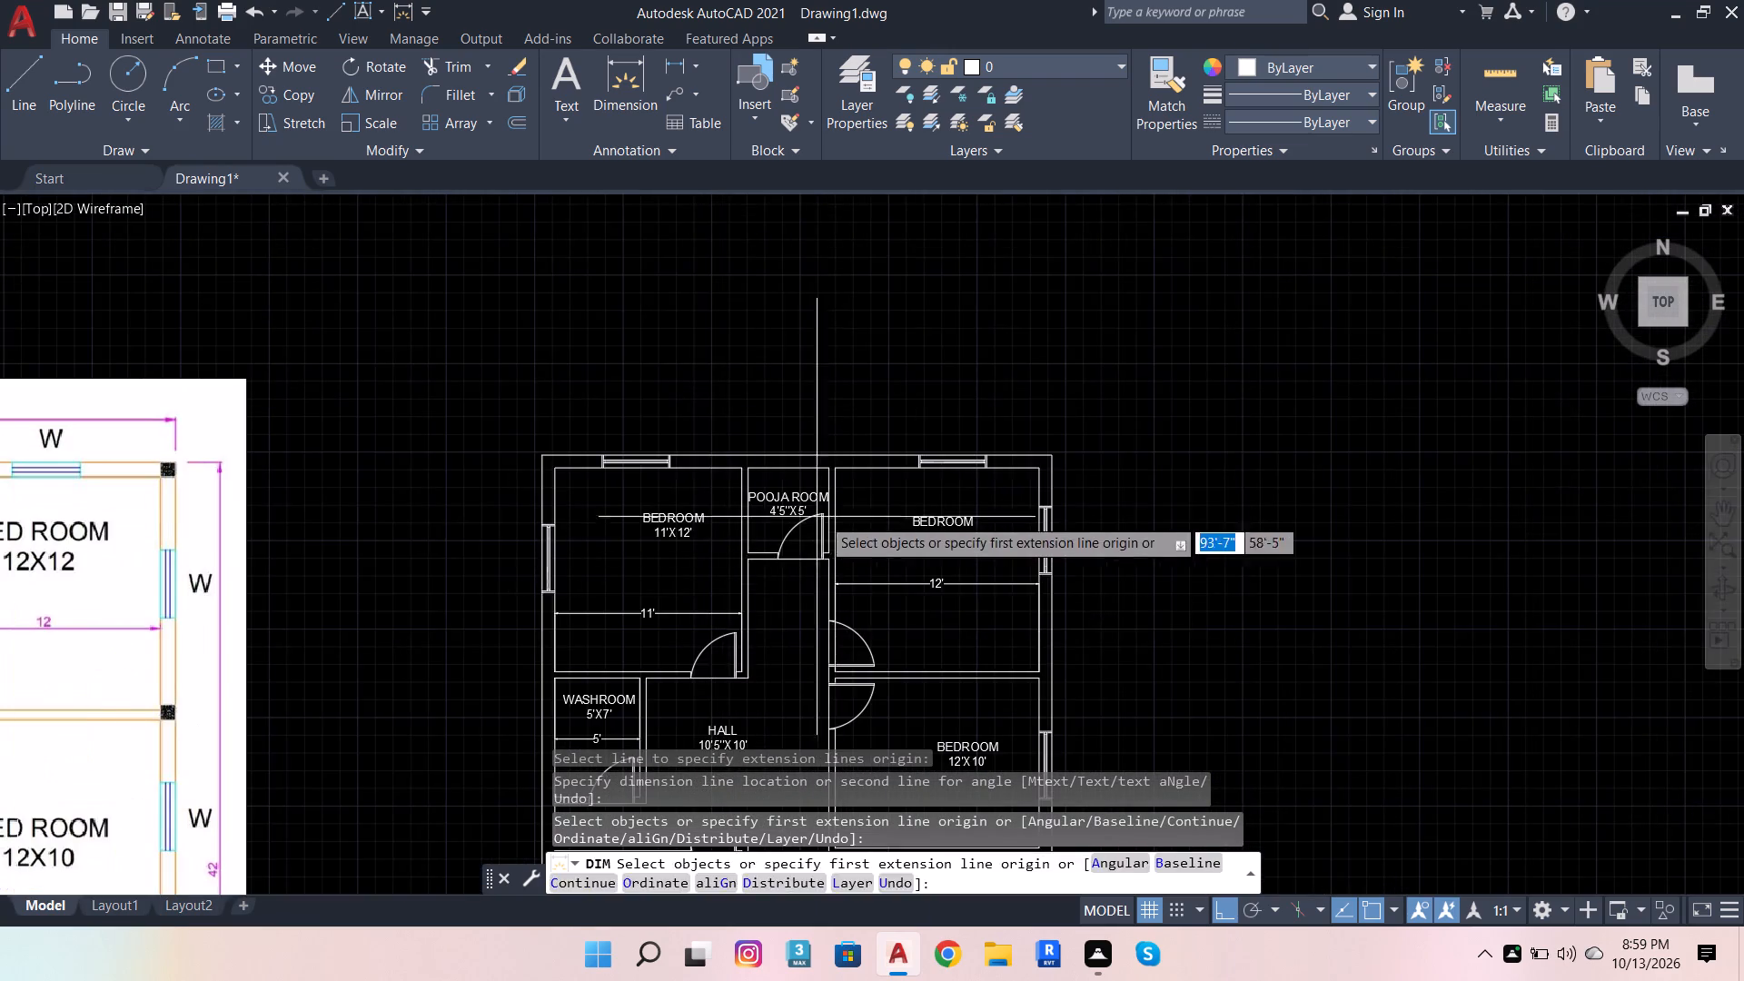
scroll(828, 515, down, 1)
scroll(823, 512, up, 3)
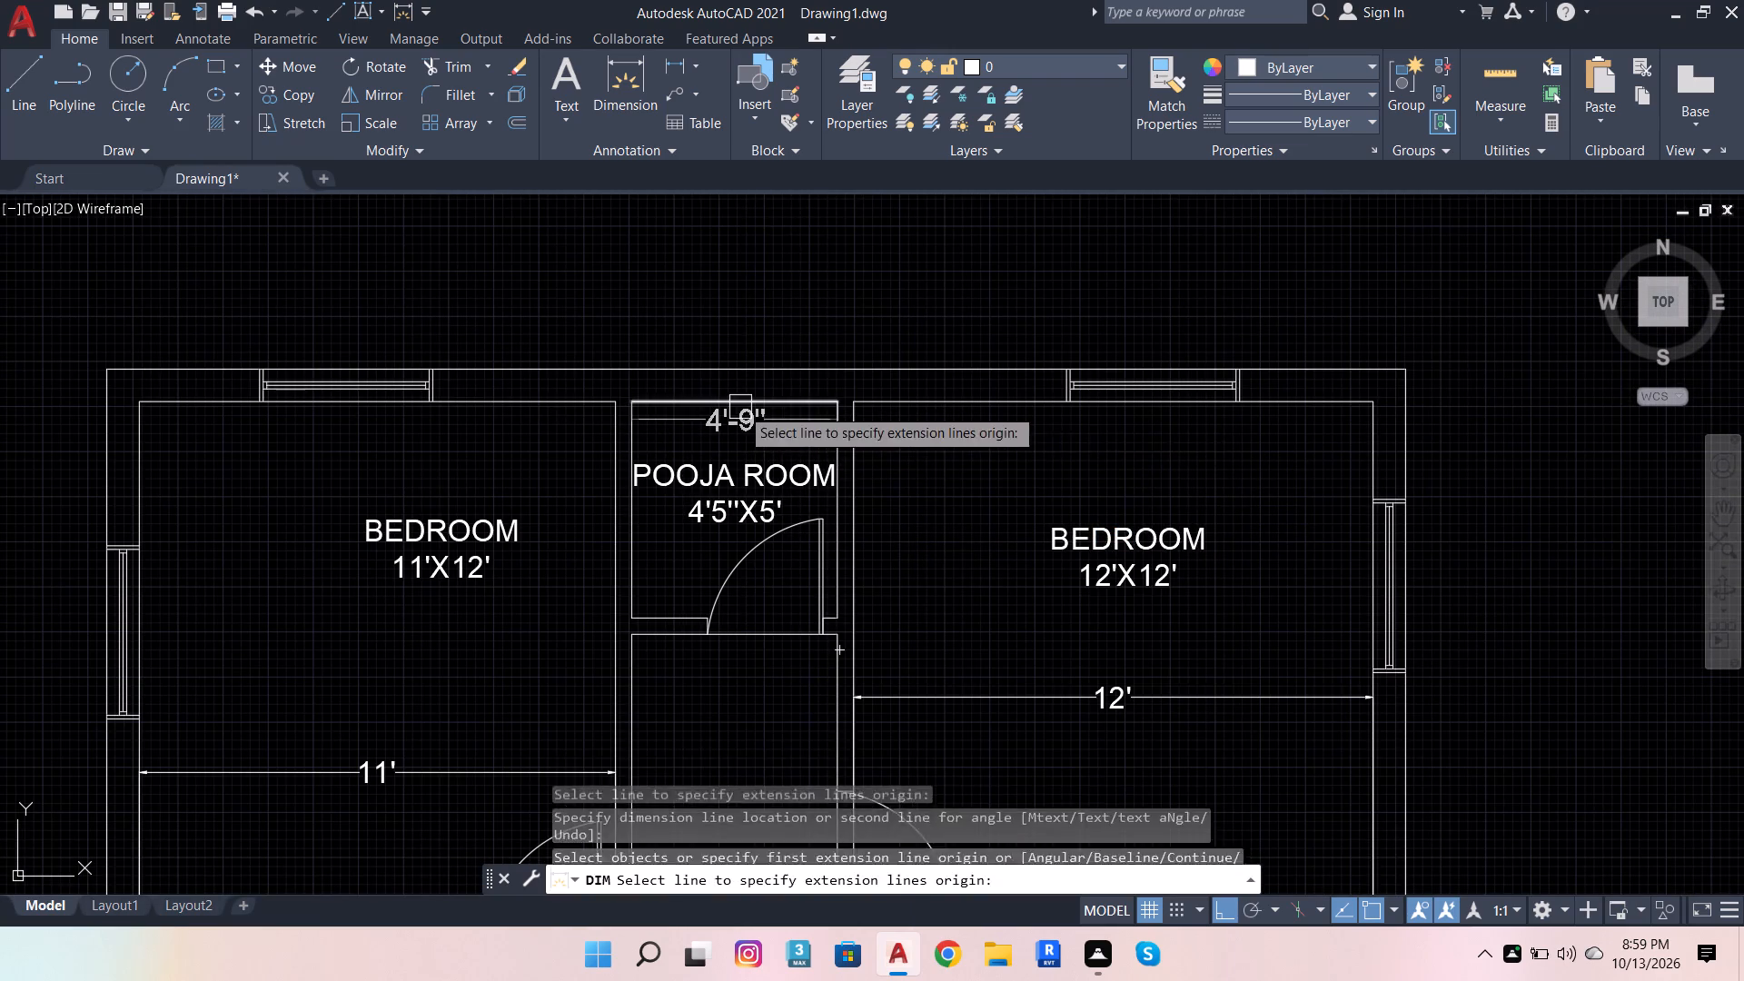
click(740, 406)
click(739, 435)
Add a 4'5" horizontal dimension running west from the verandah's northeast inner corner, with its dimension line inside the verandah below the double door.
scroll(774, 443, down, 3)
scroll(780, 448, up, 2)
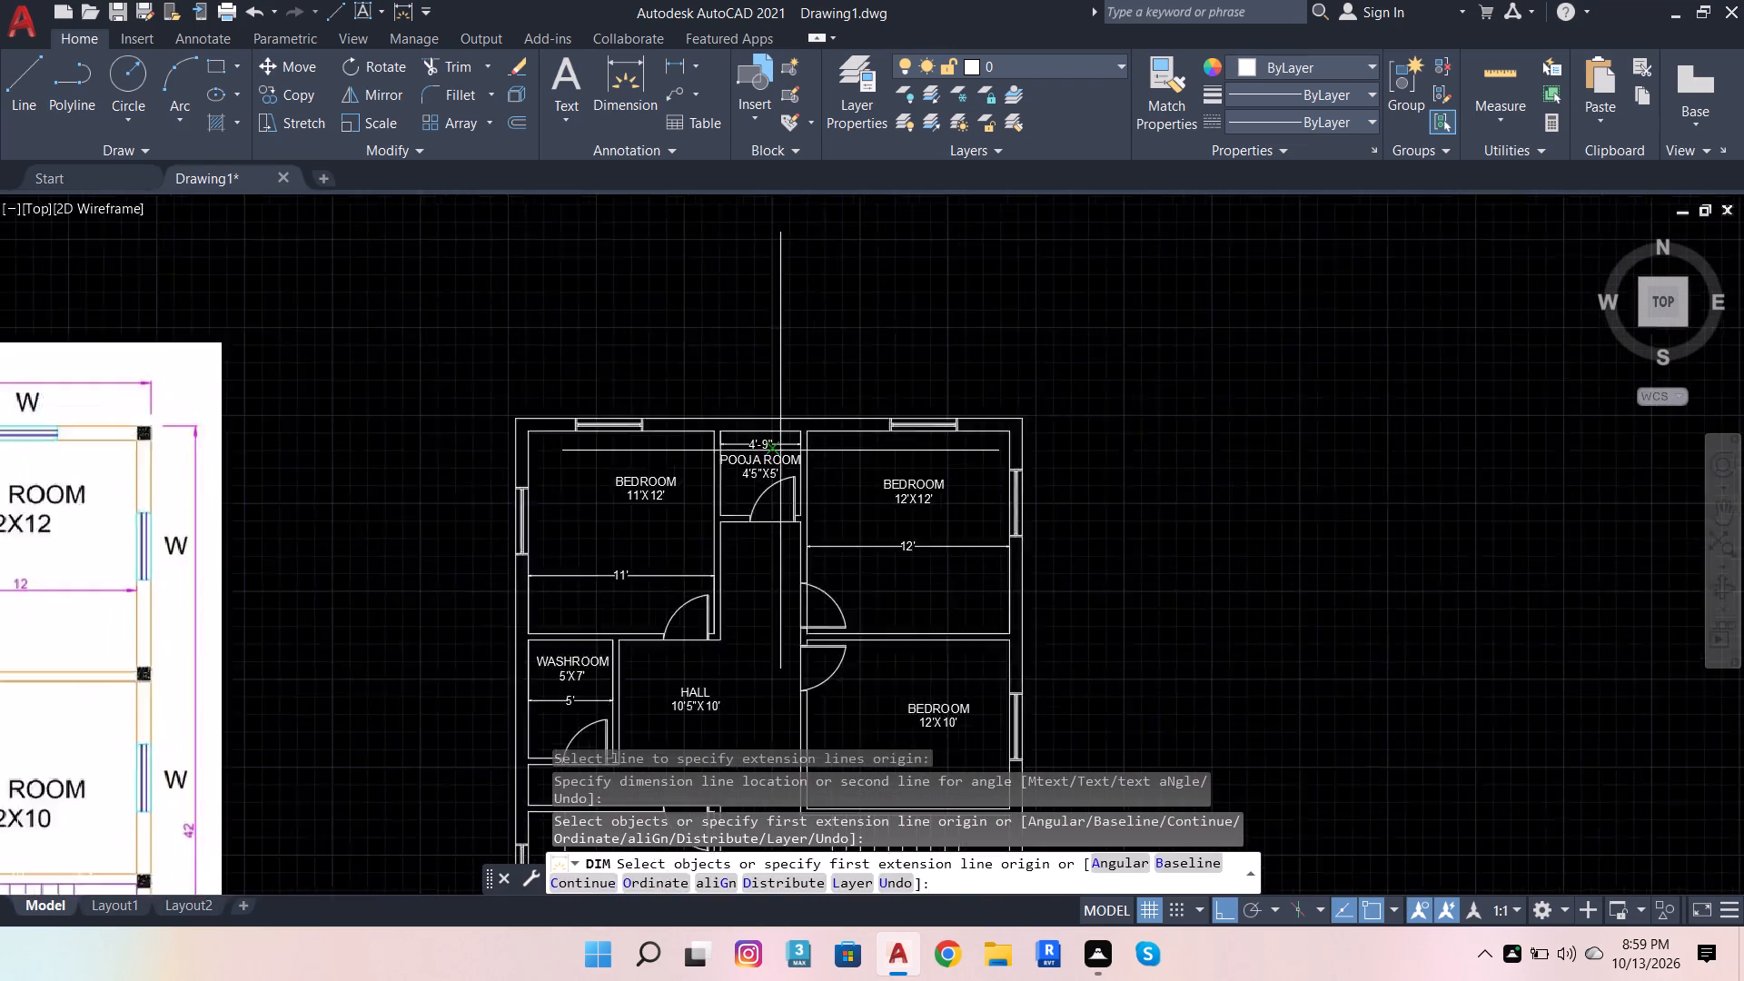
scroll(771, 421, down, 4)
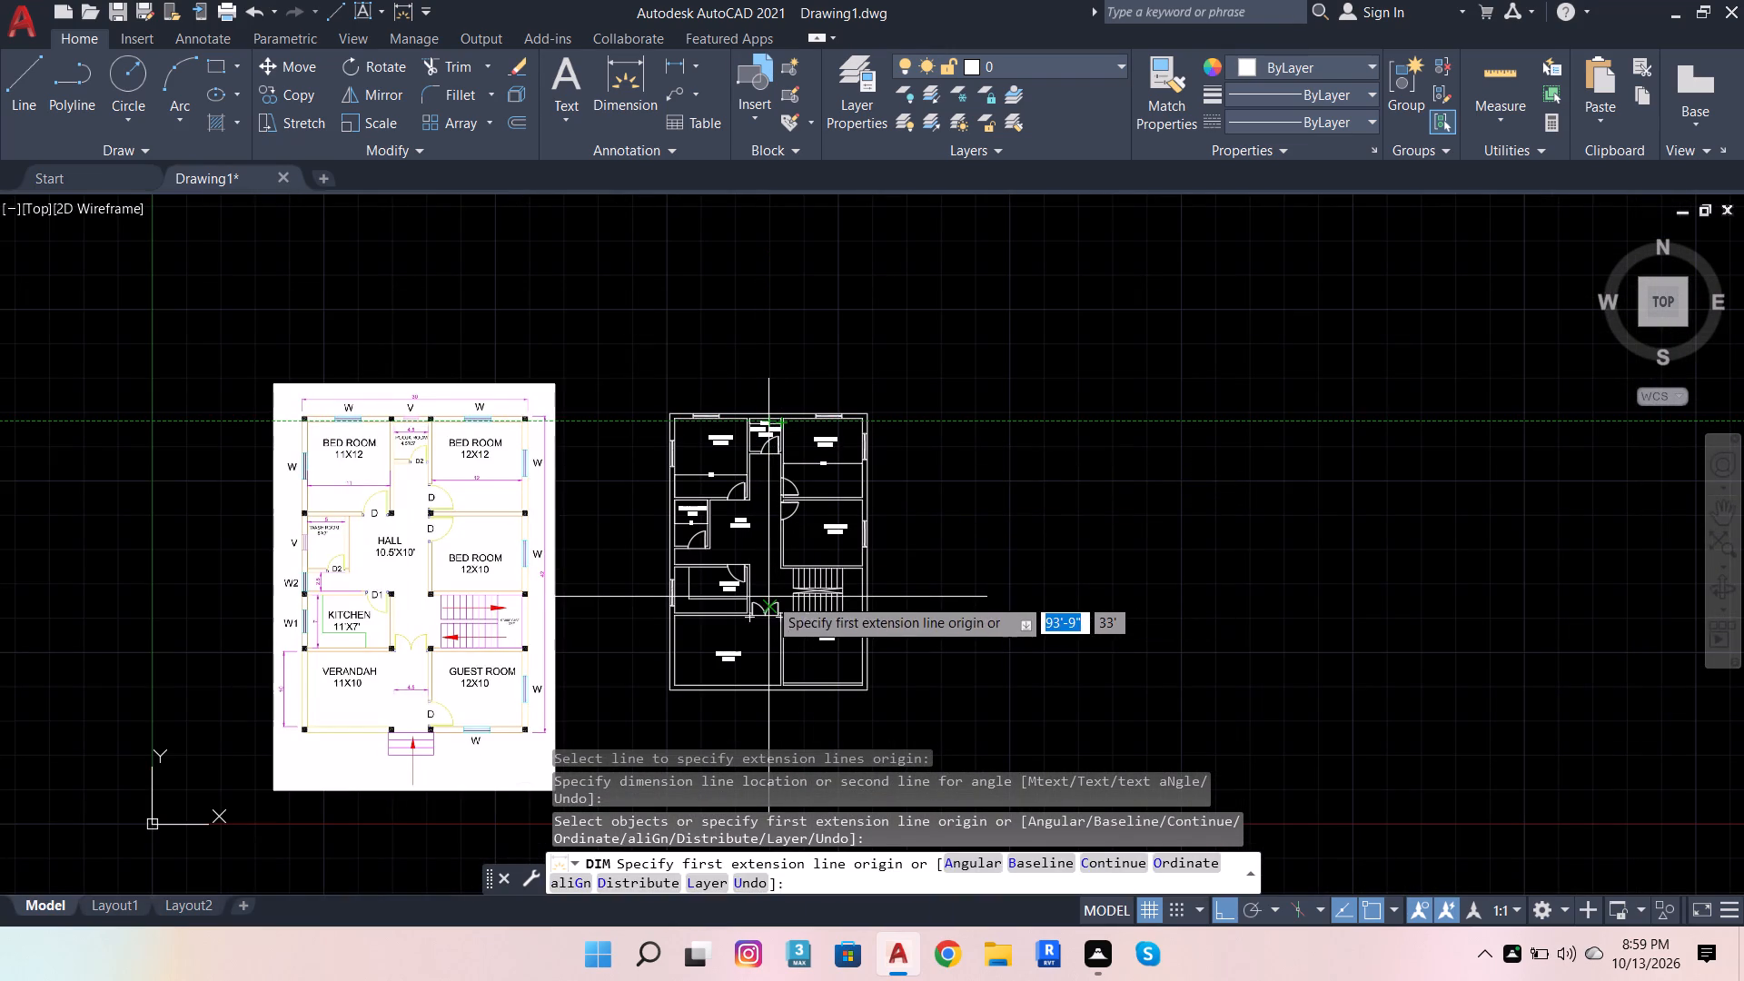
scroll(768, 524, down, 1)
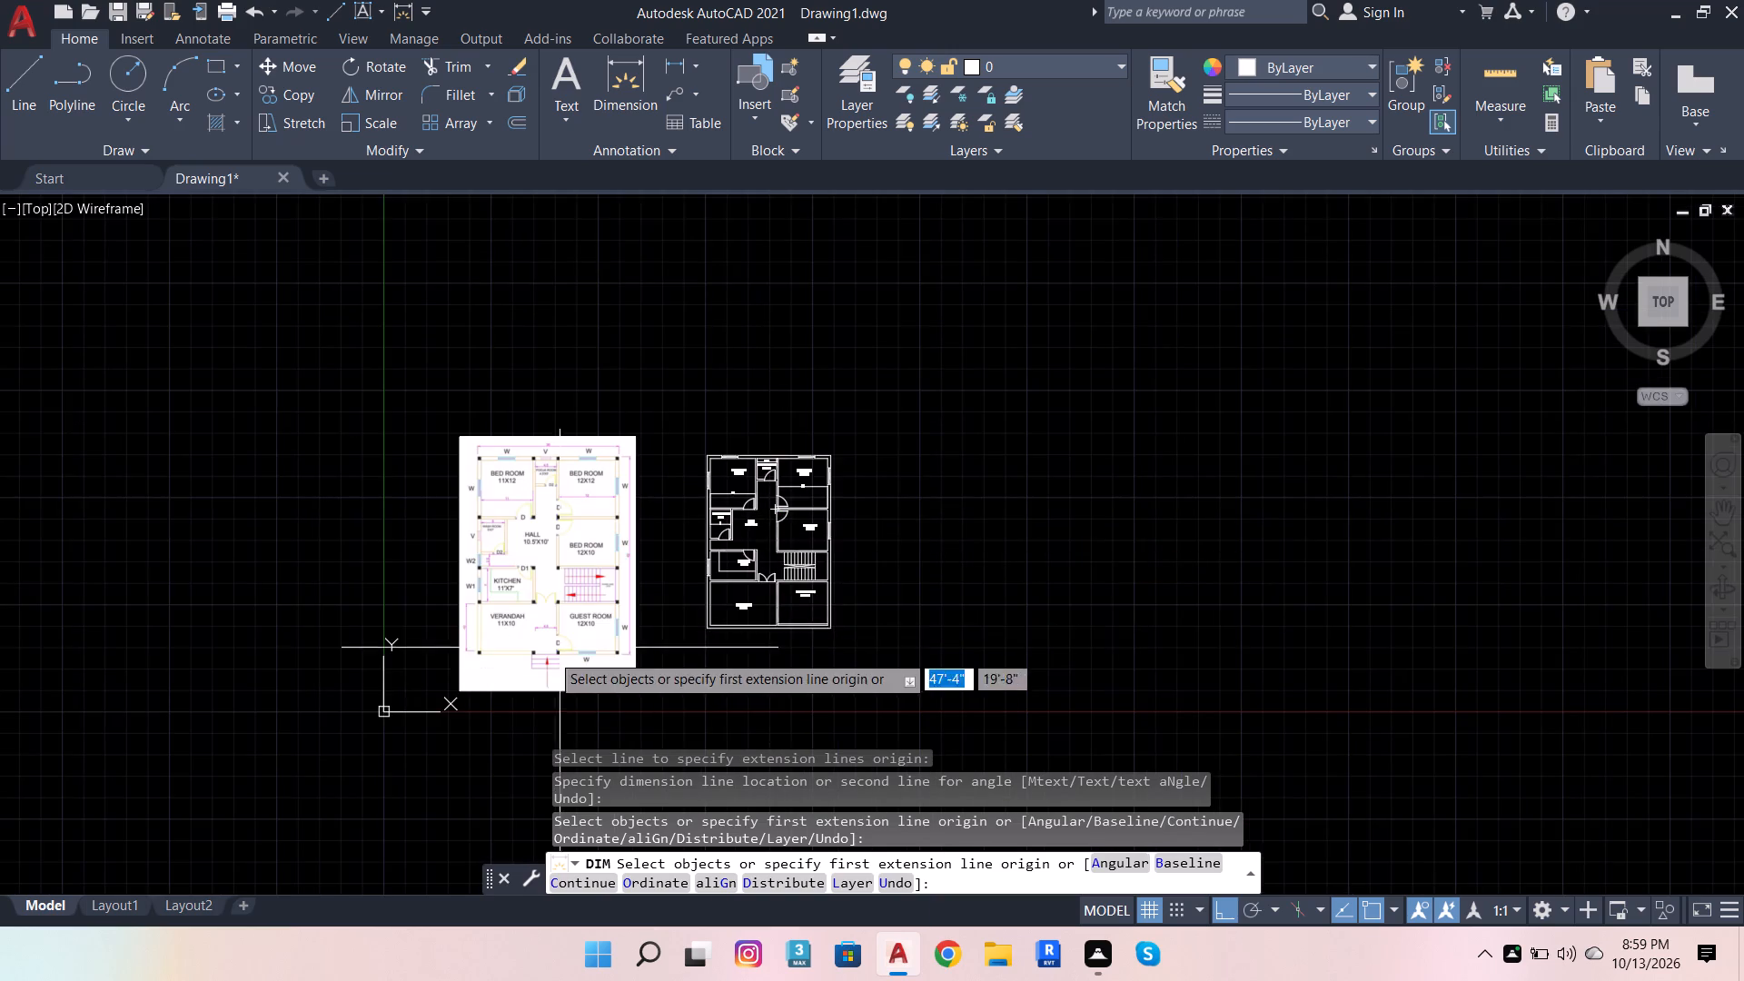
scroll(514, 663, up, 3)
scroll(633, 605, up, 1)
scroll(618, 590, down, 2)
scroll(1202, 467, up, 3)
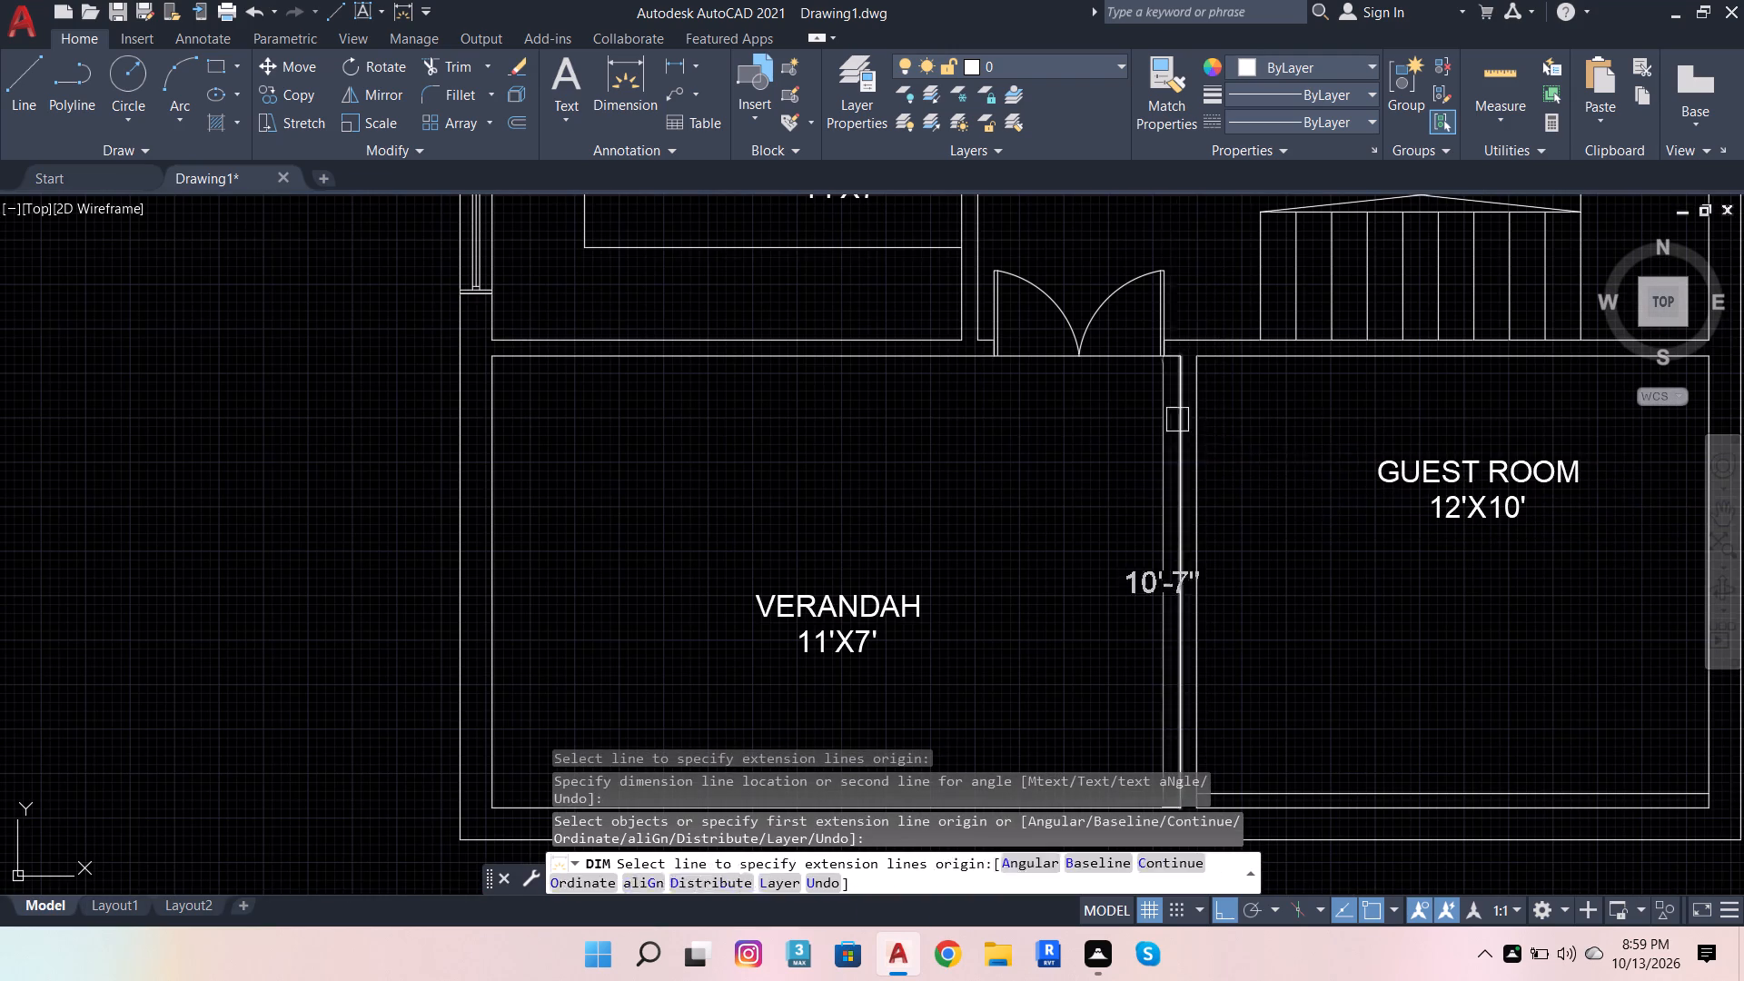
click(1175, 355)
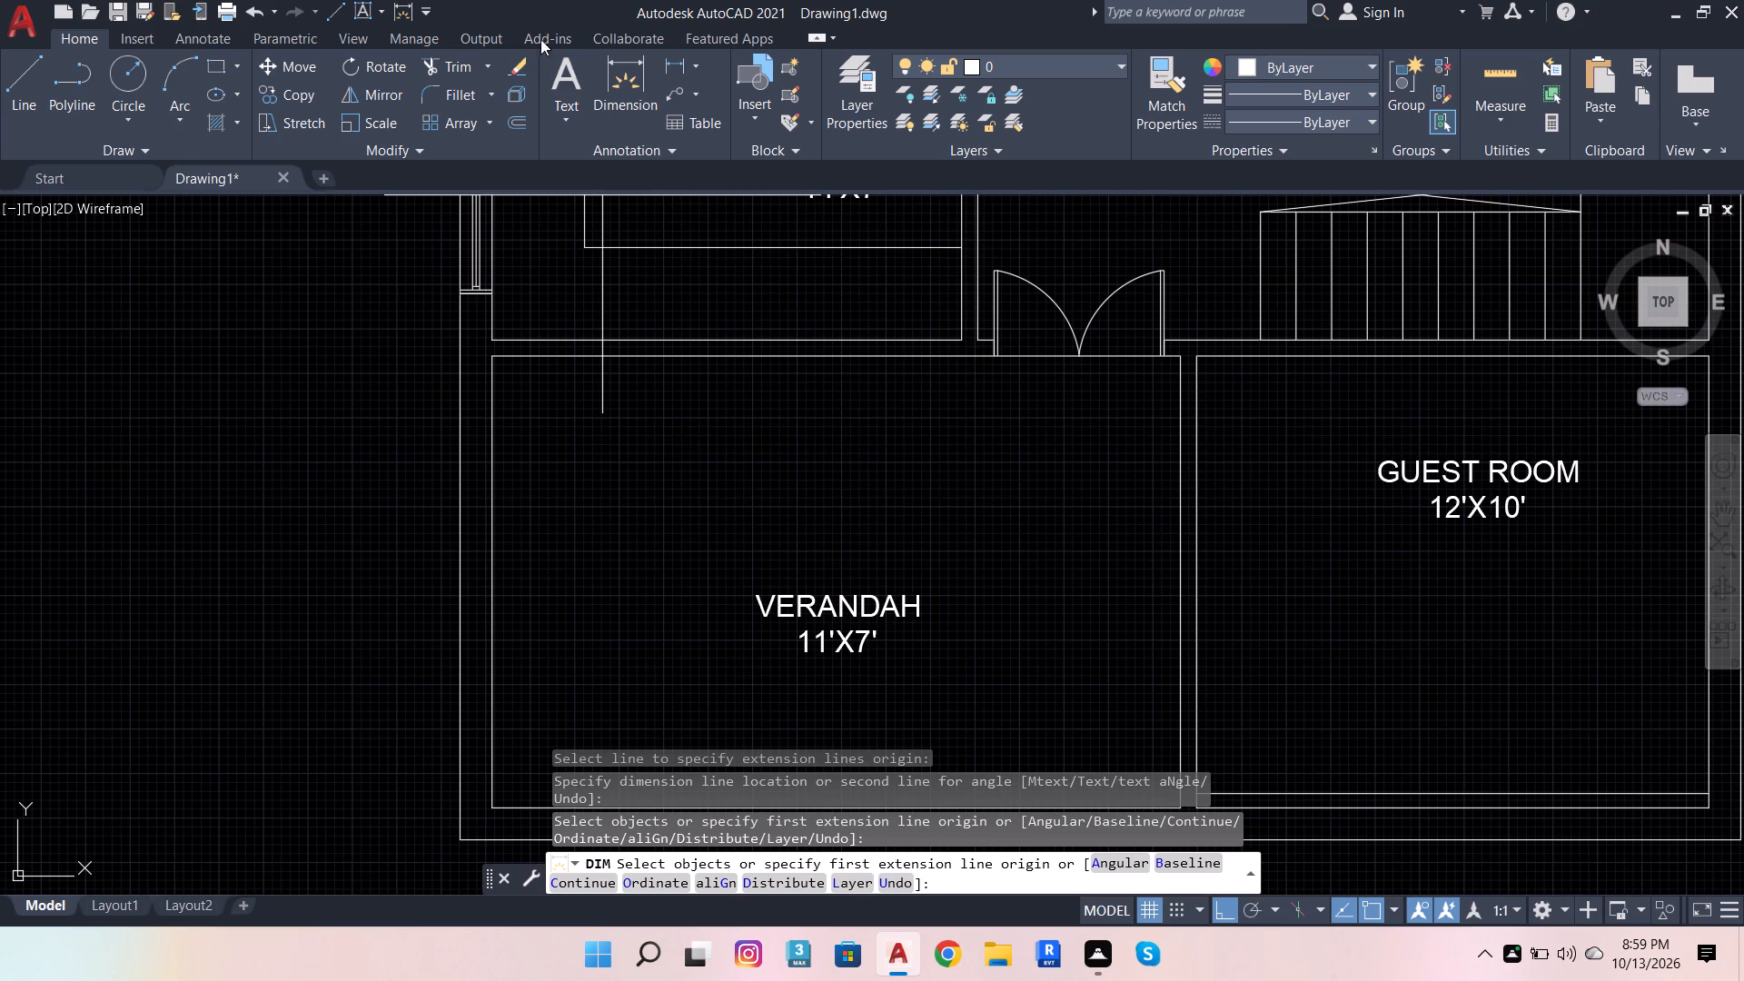
click(636, 98)
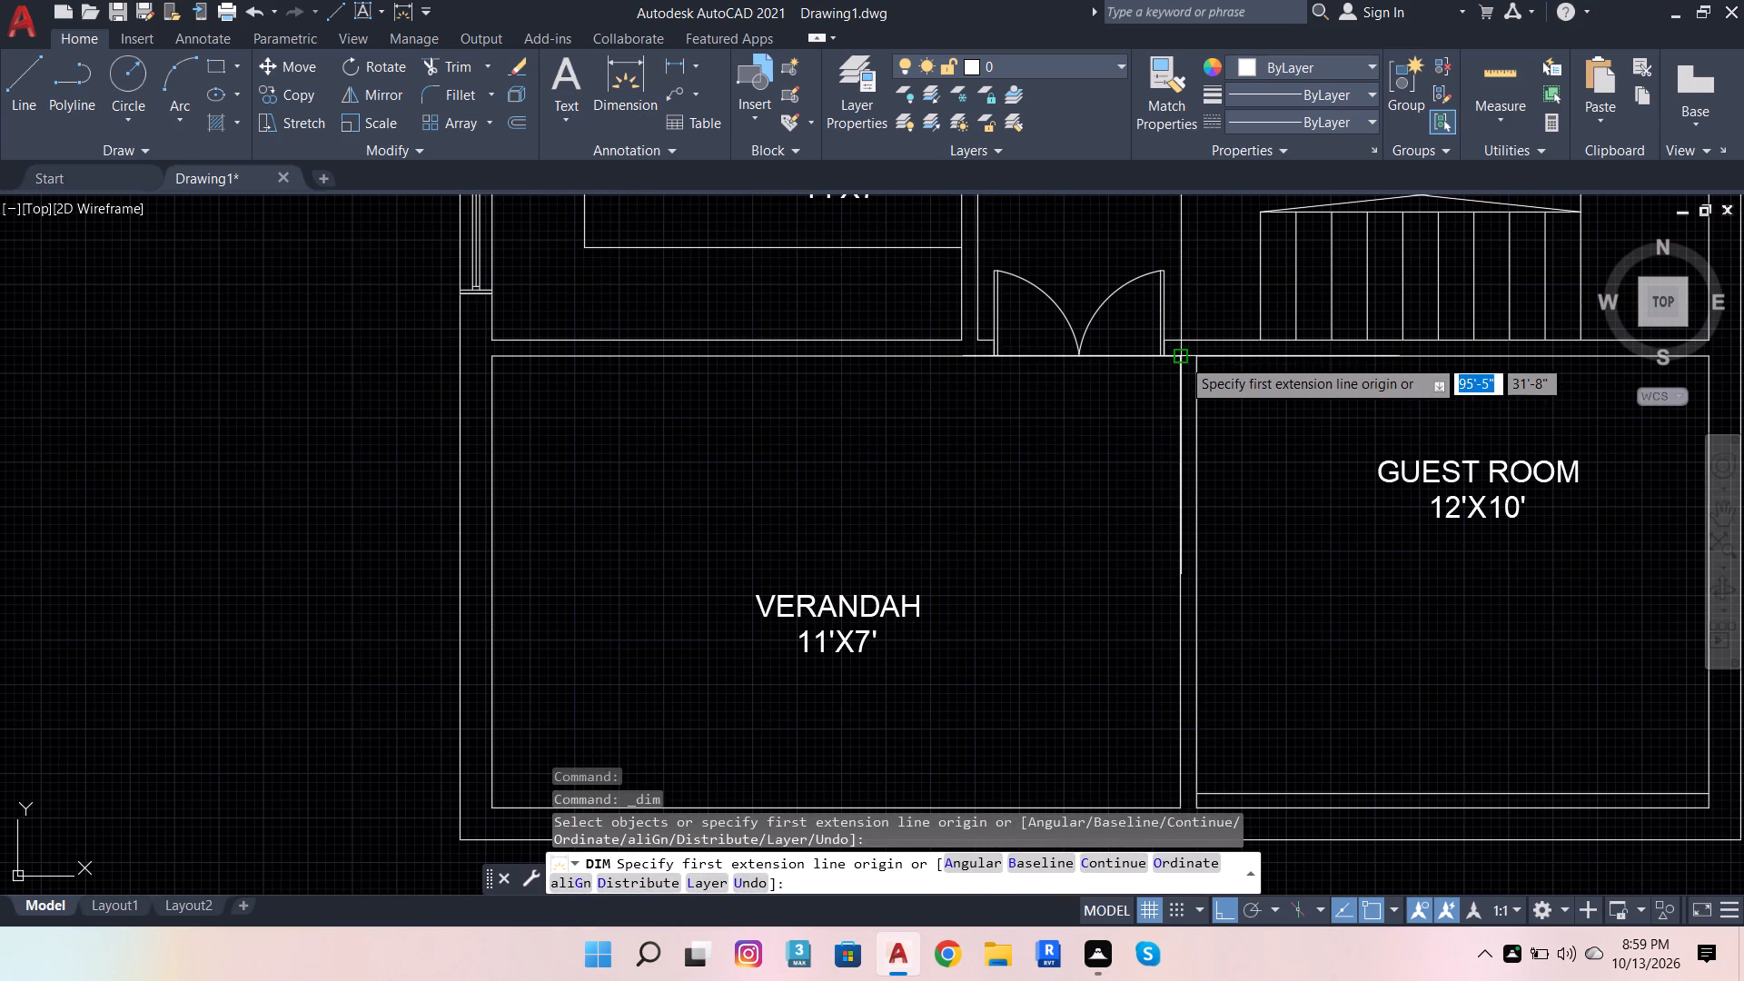
click(1182, 359)
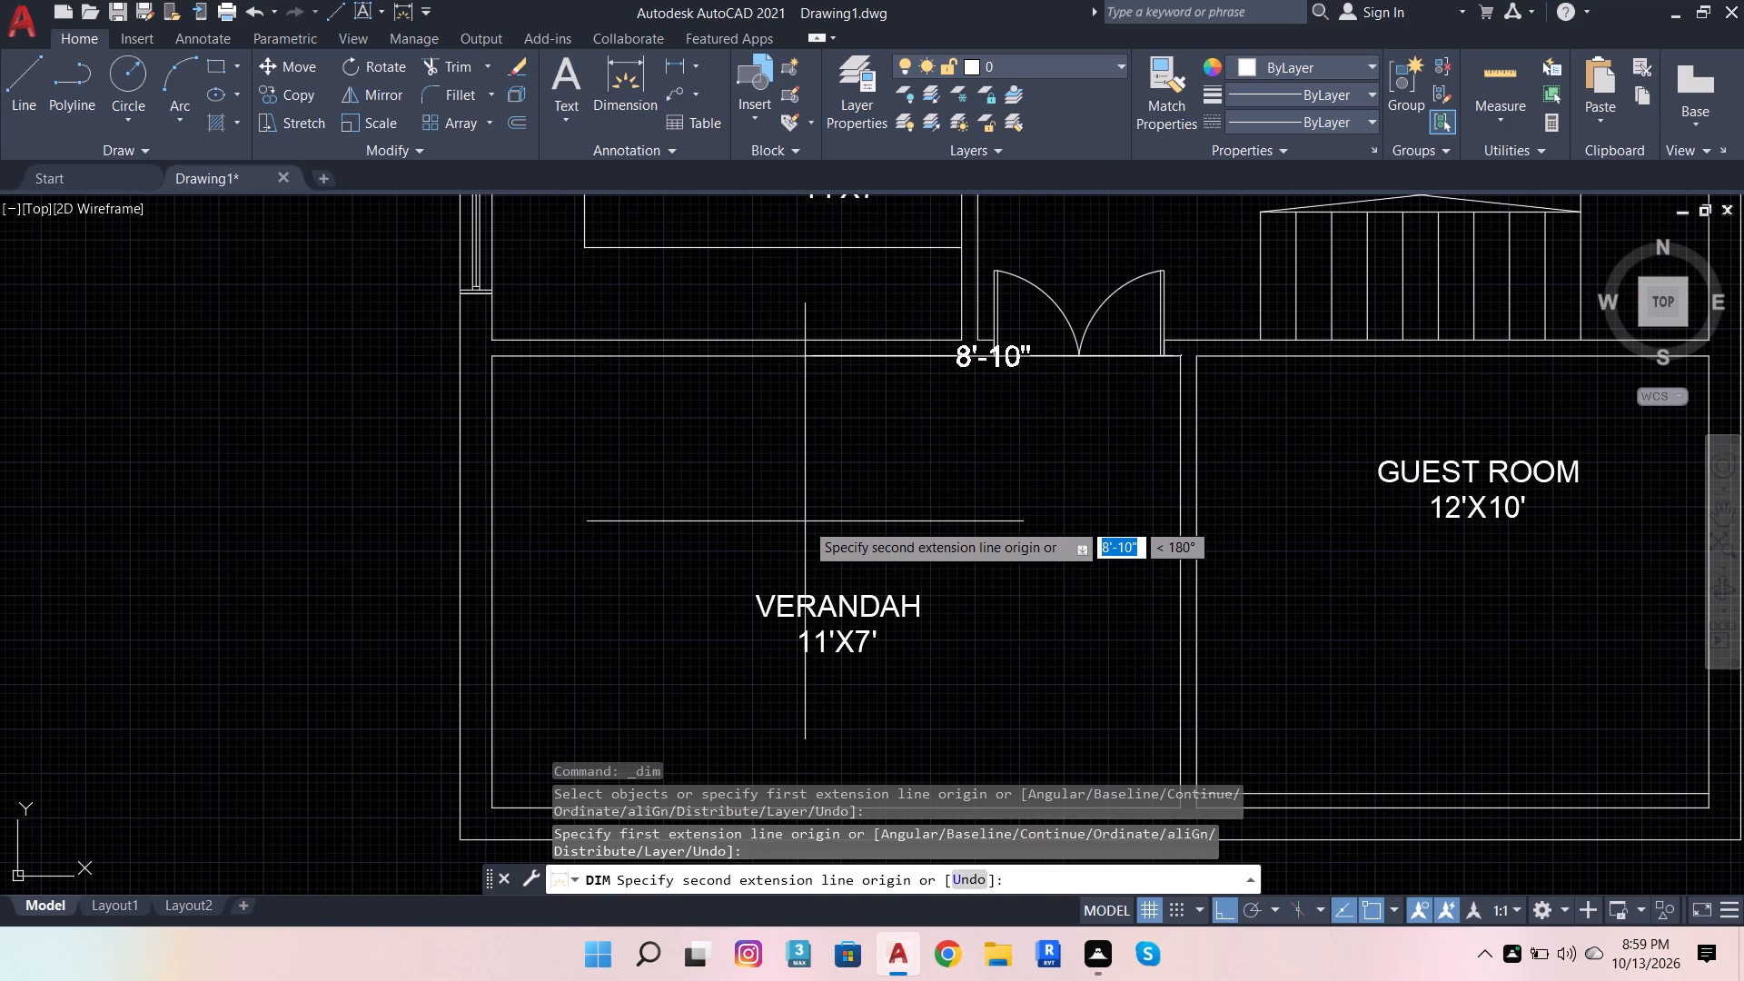
text(4'5)
key(Return)
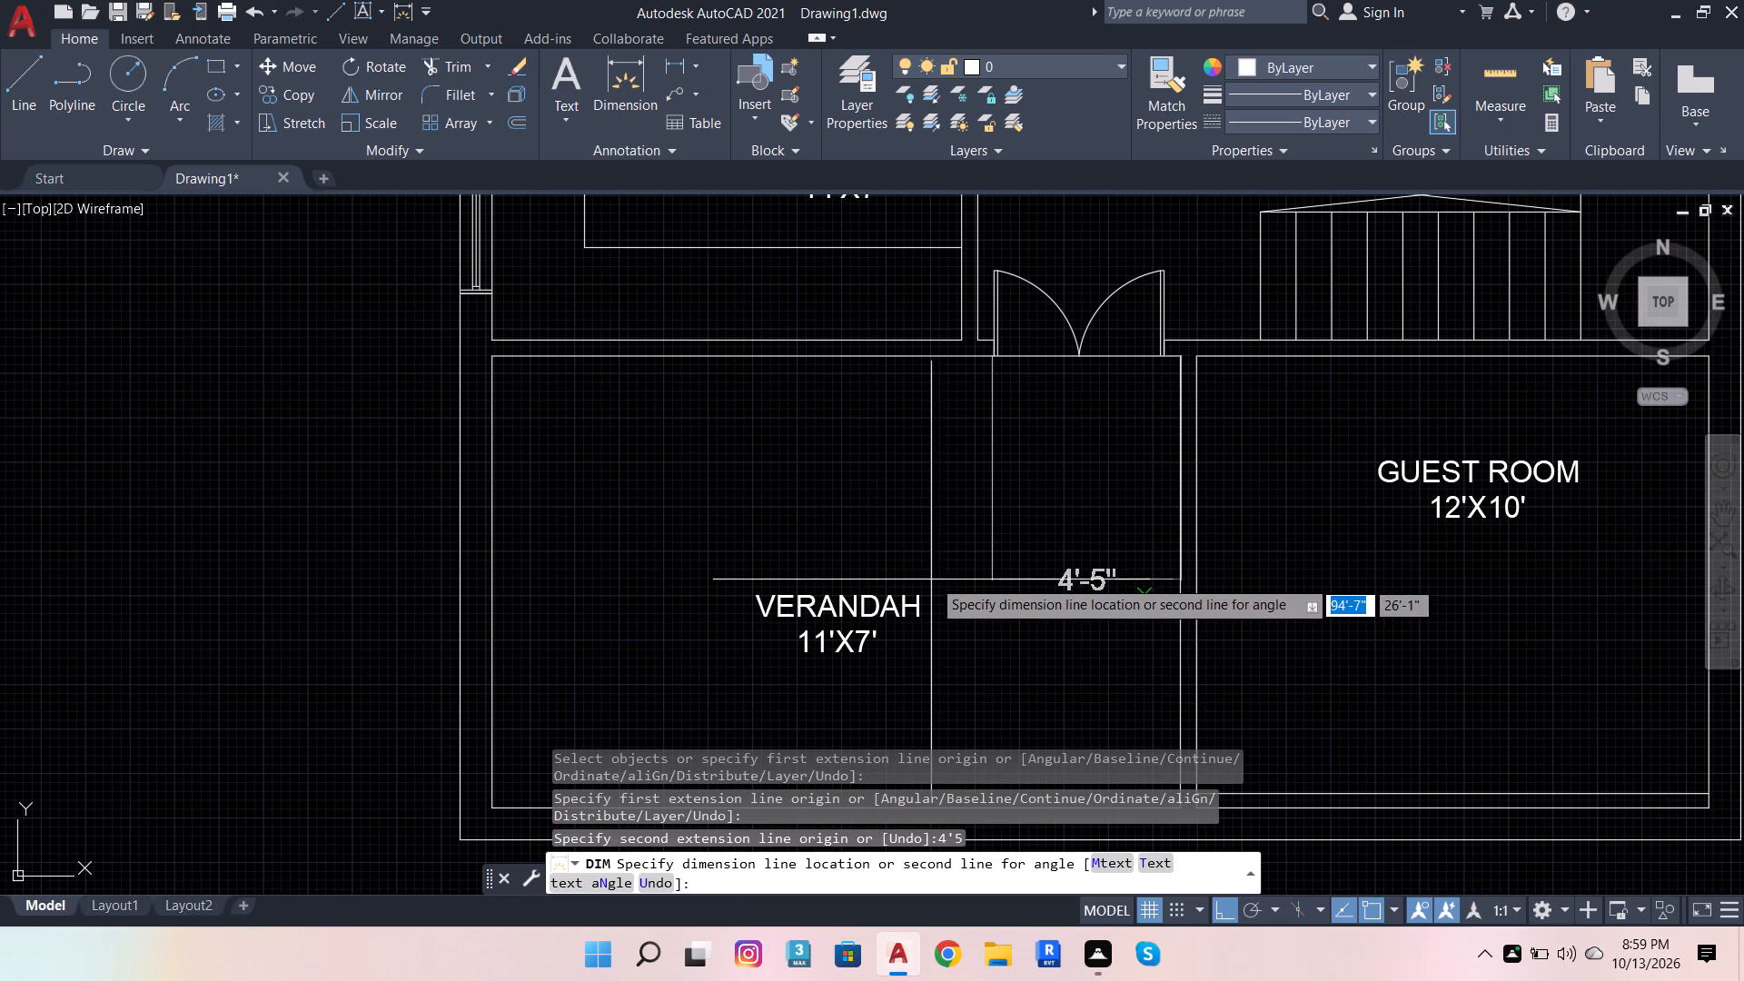
click(946, 543)
scroll(1075, 631, down, 1)
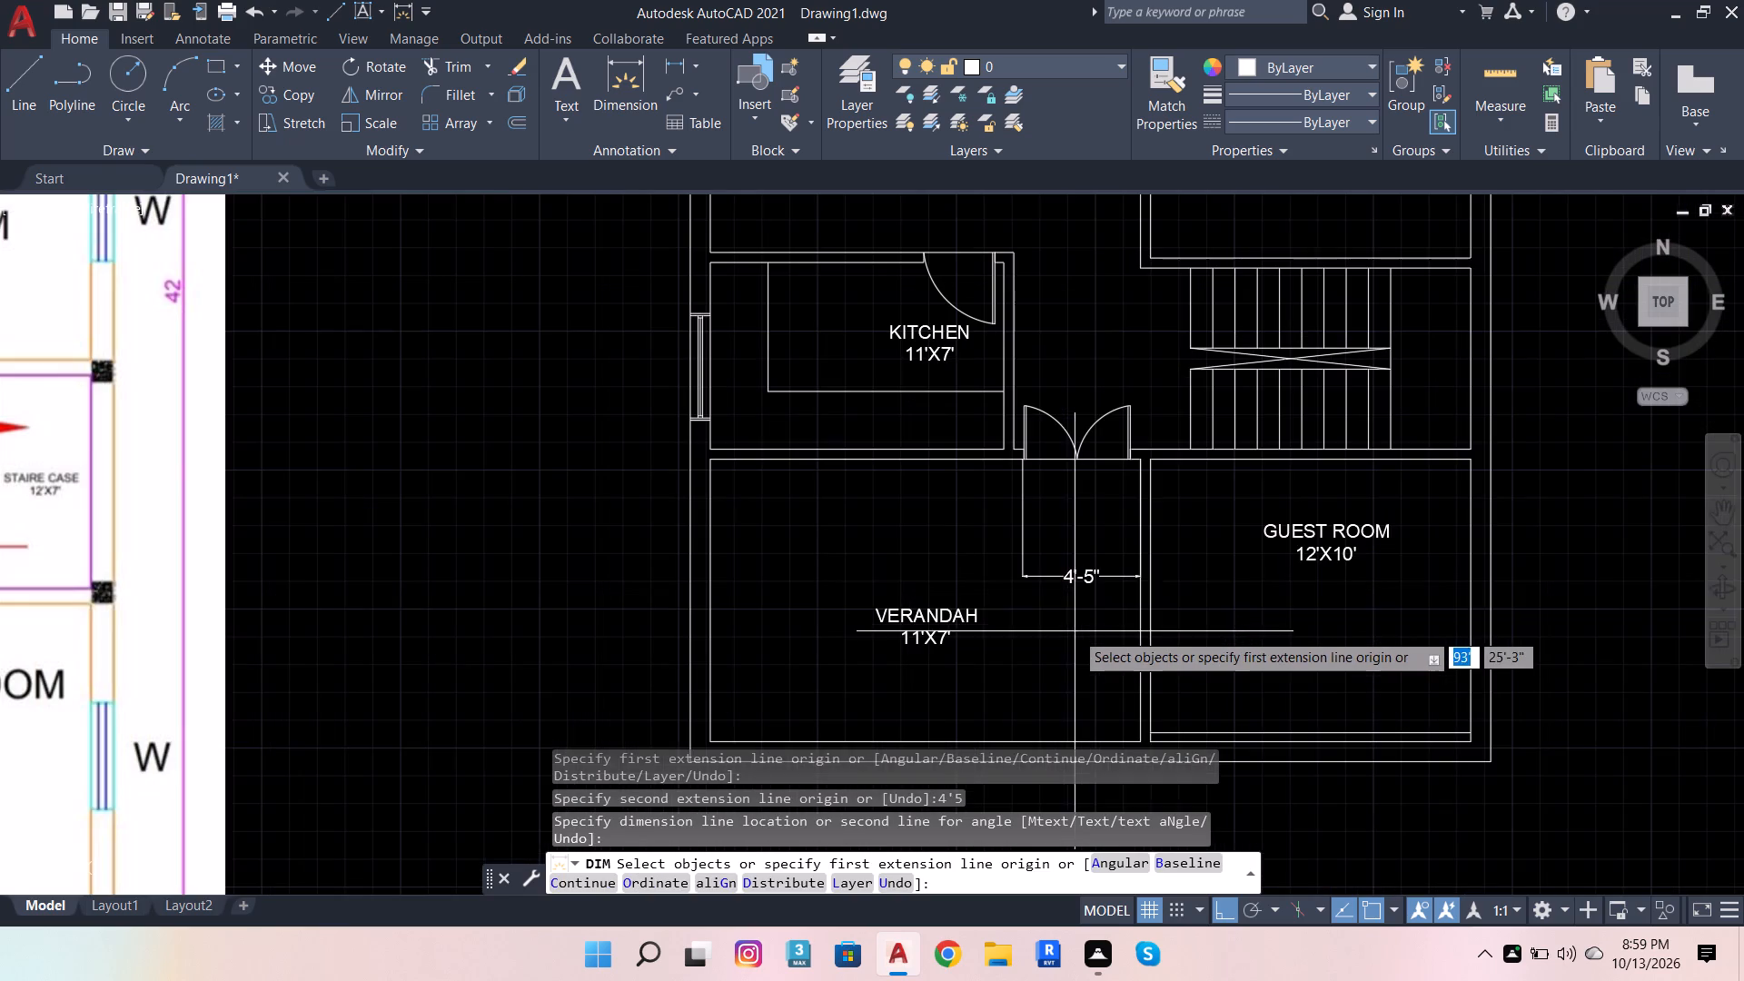
key(space)
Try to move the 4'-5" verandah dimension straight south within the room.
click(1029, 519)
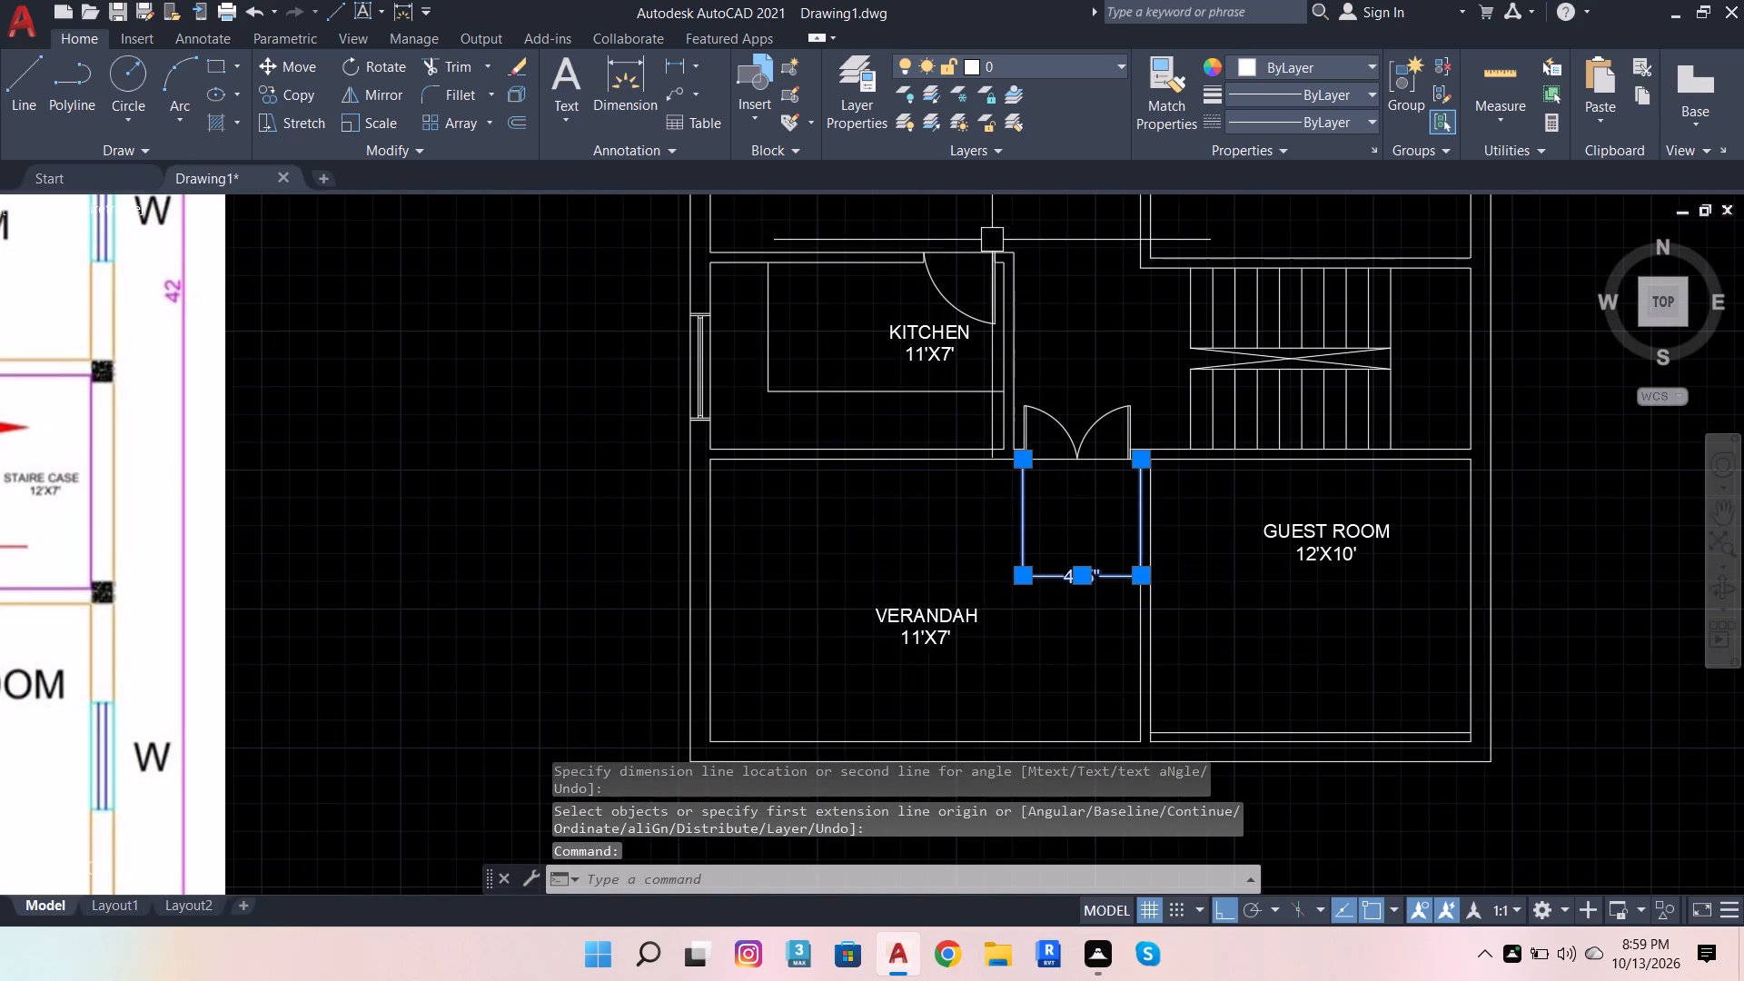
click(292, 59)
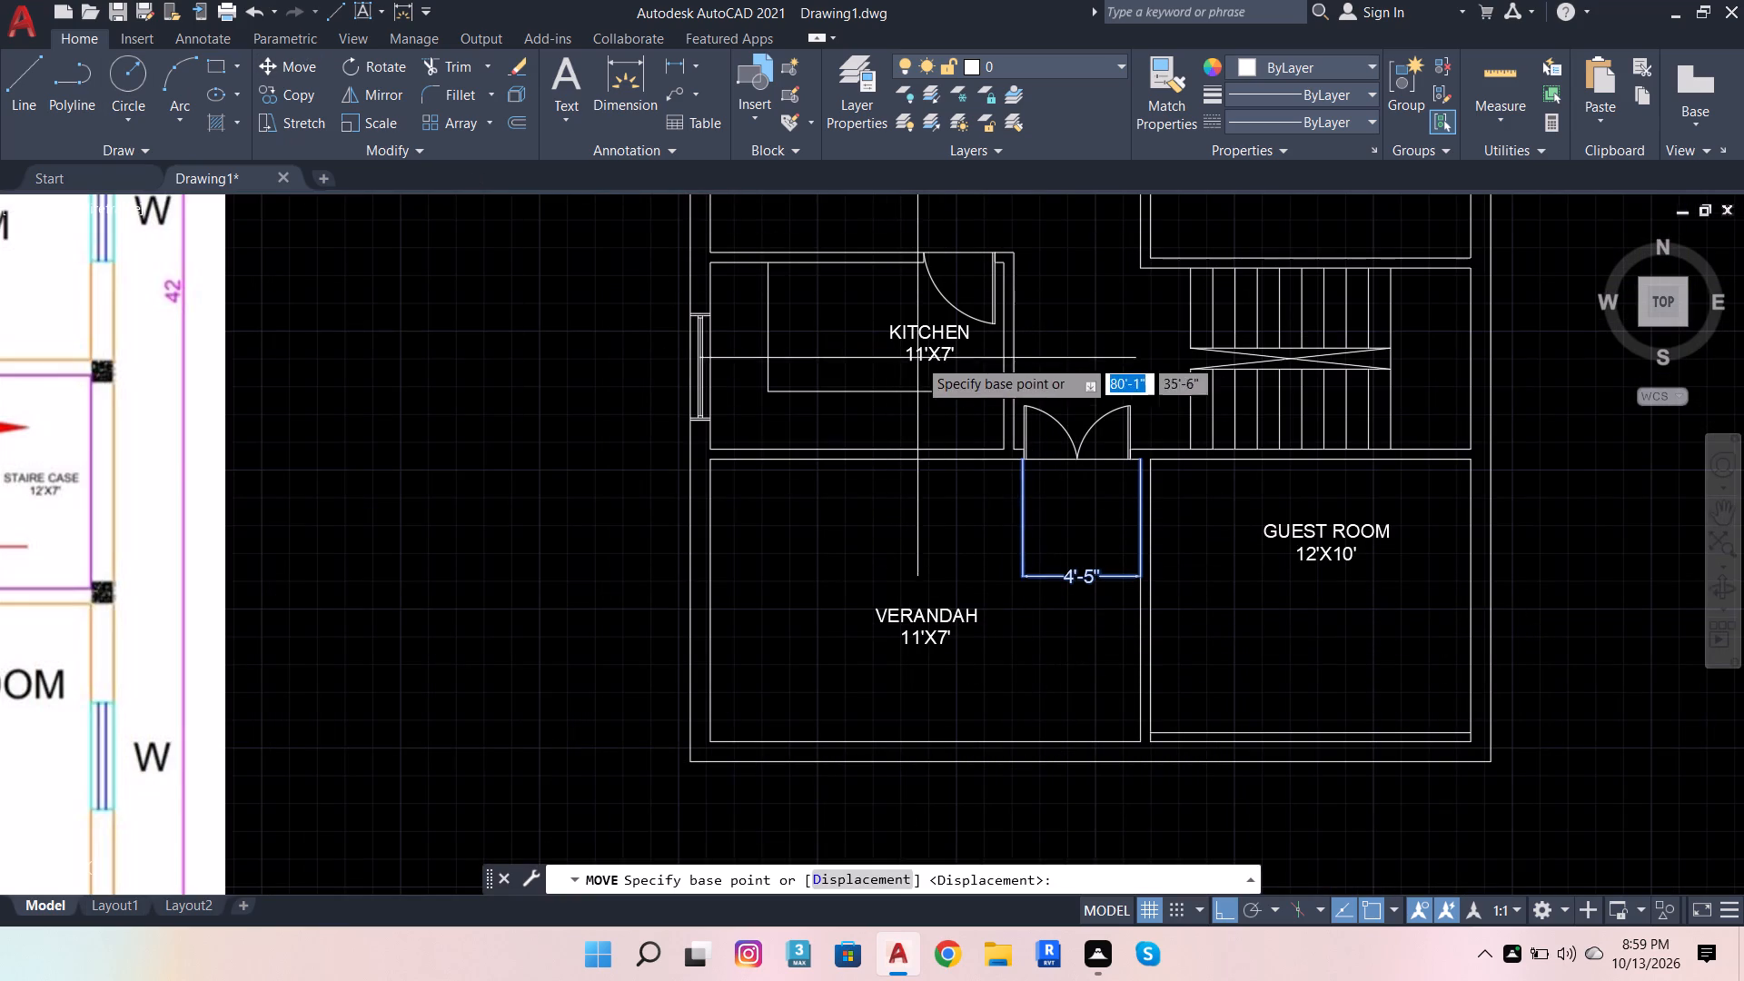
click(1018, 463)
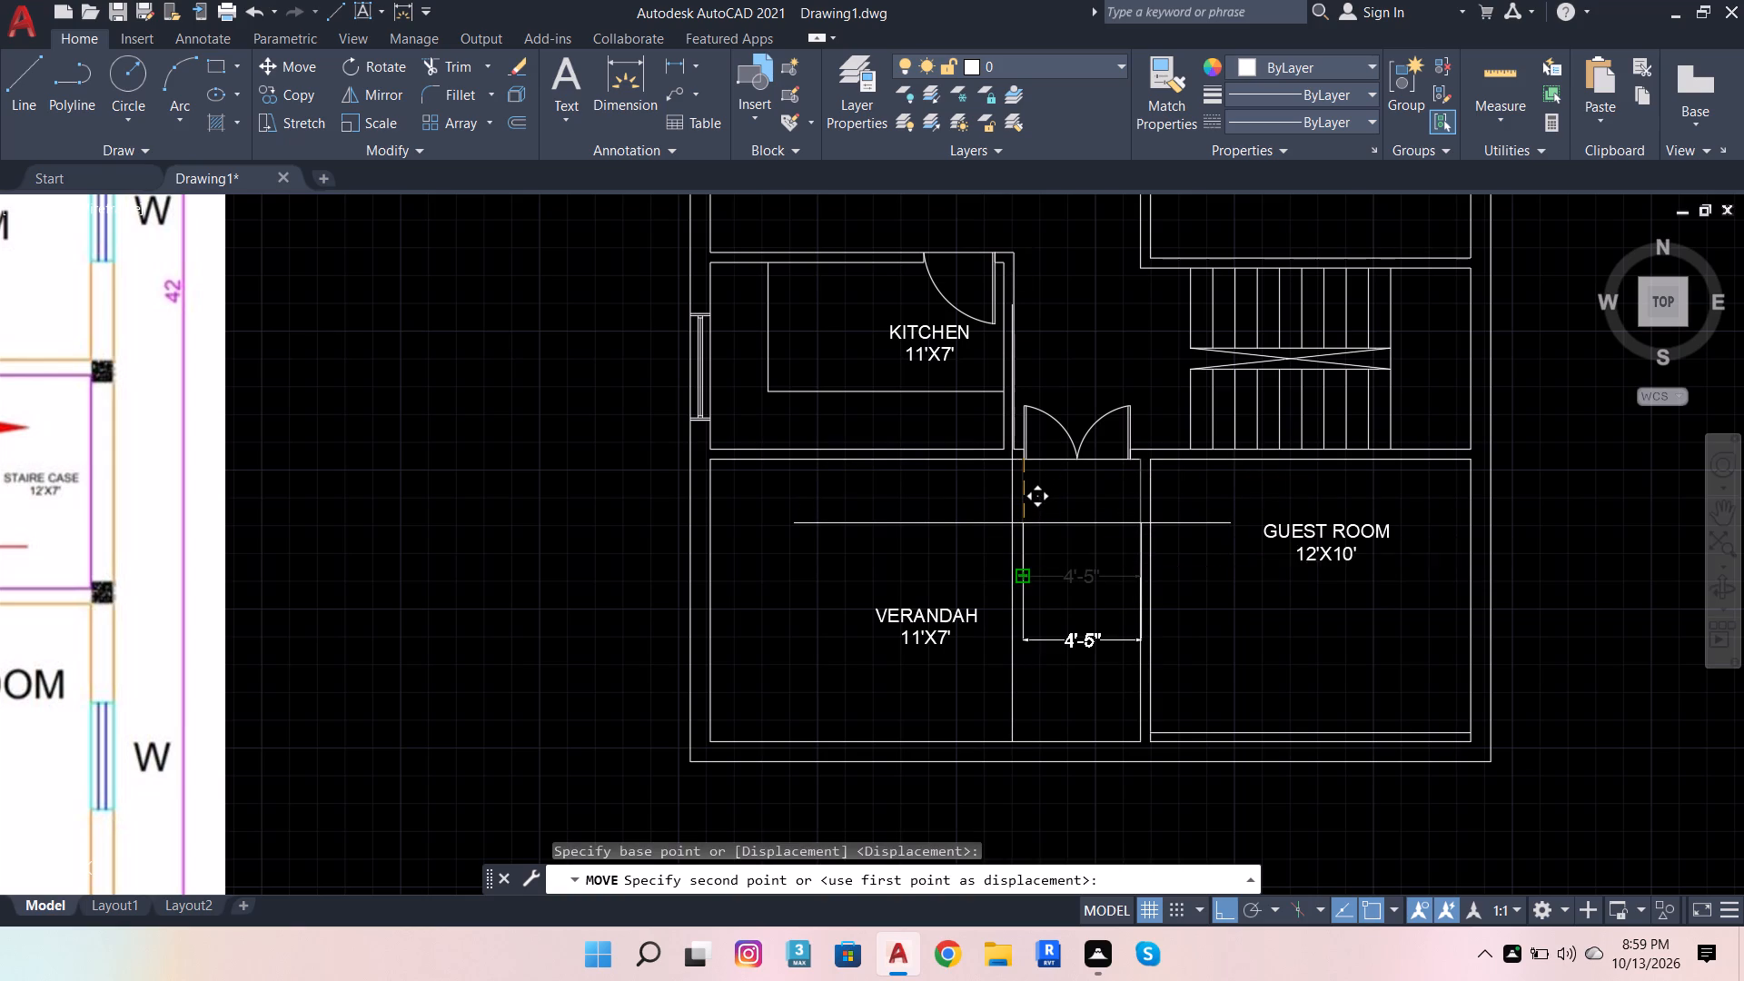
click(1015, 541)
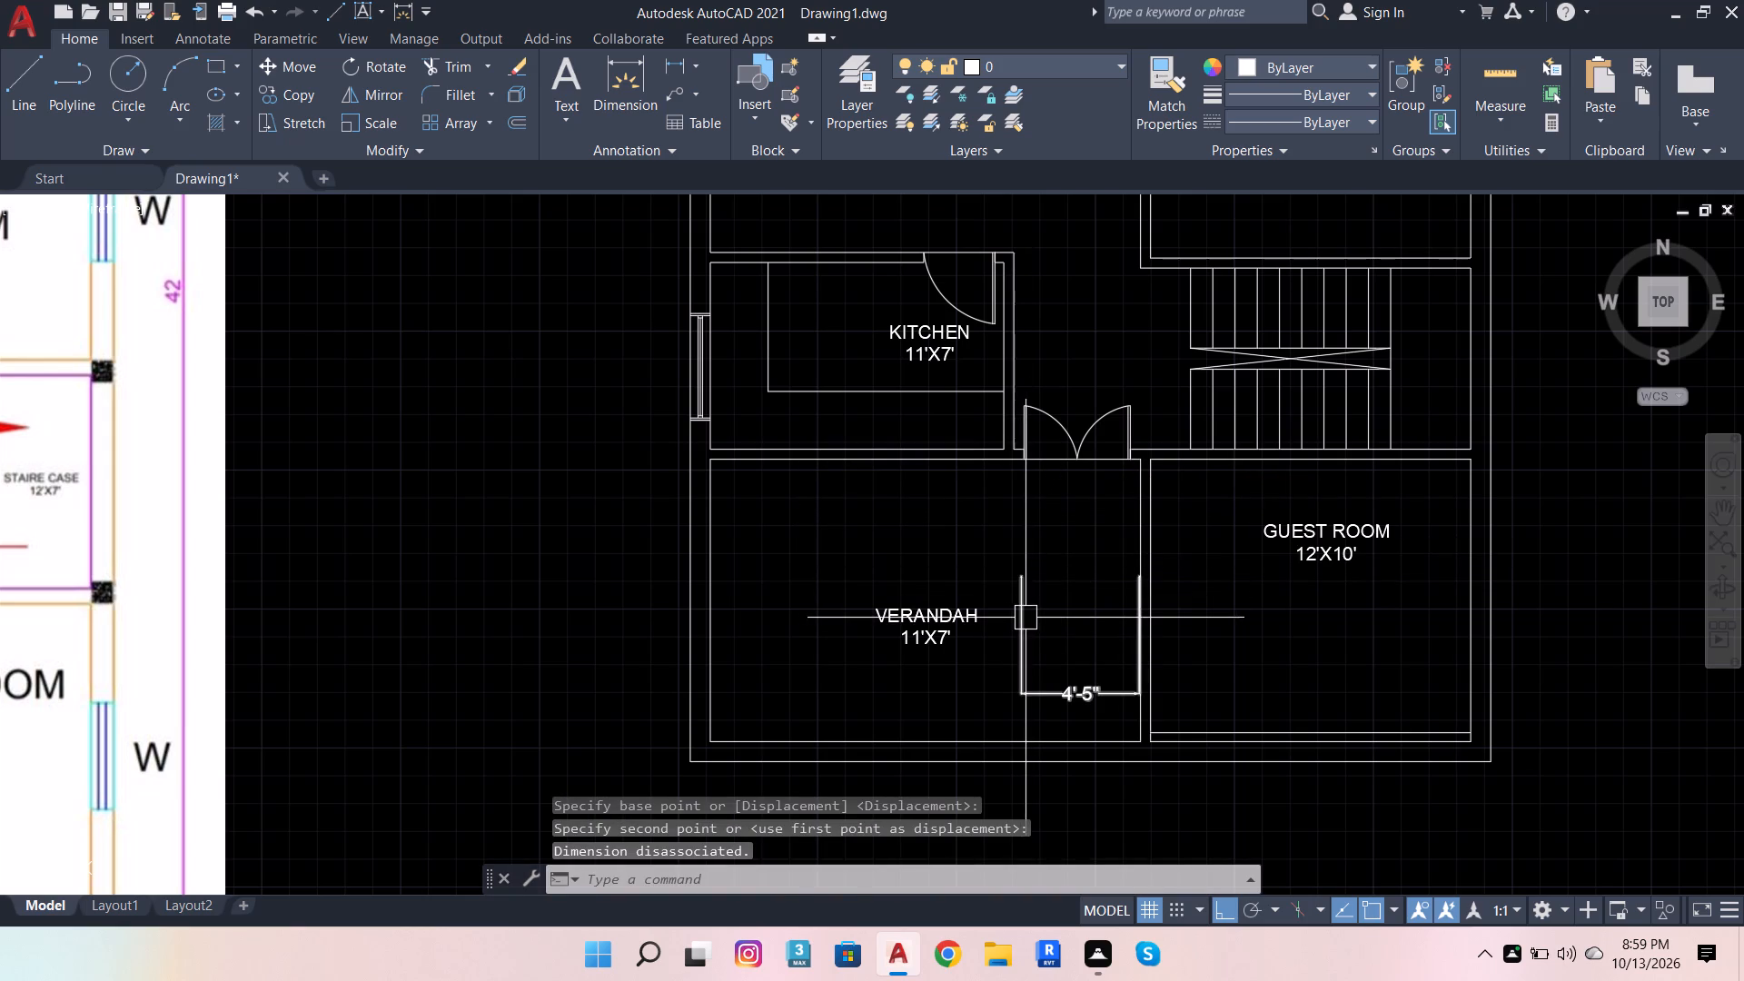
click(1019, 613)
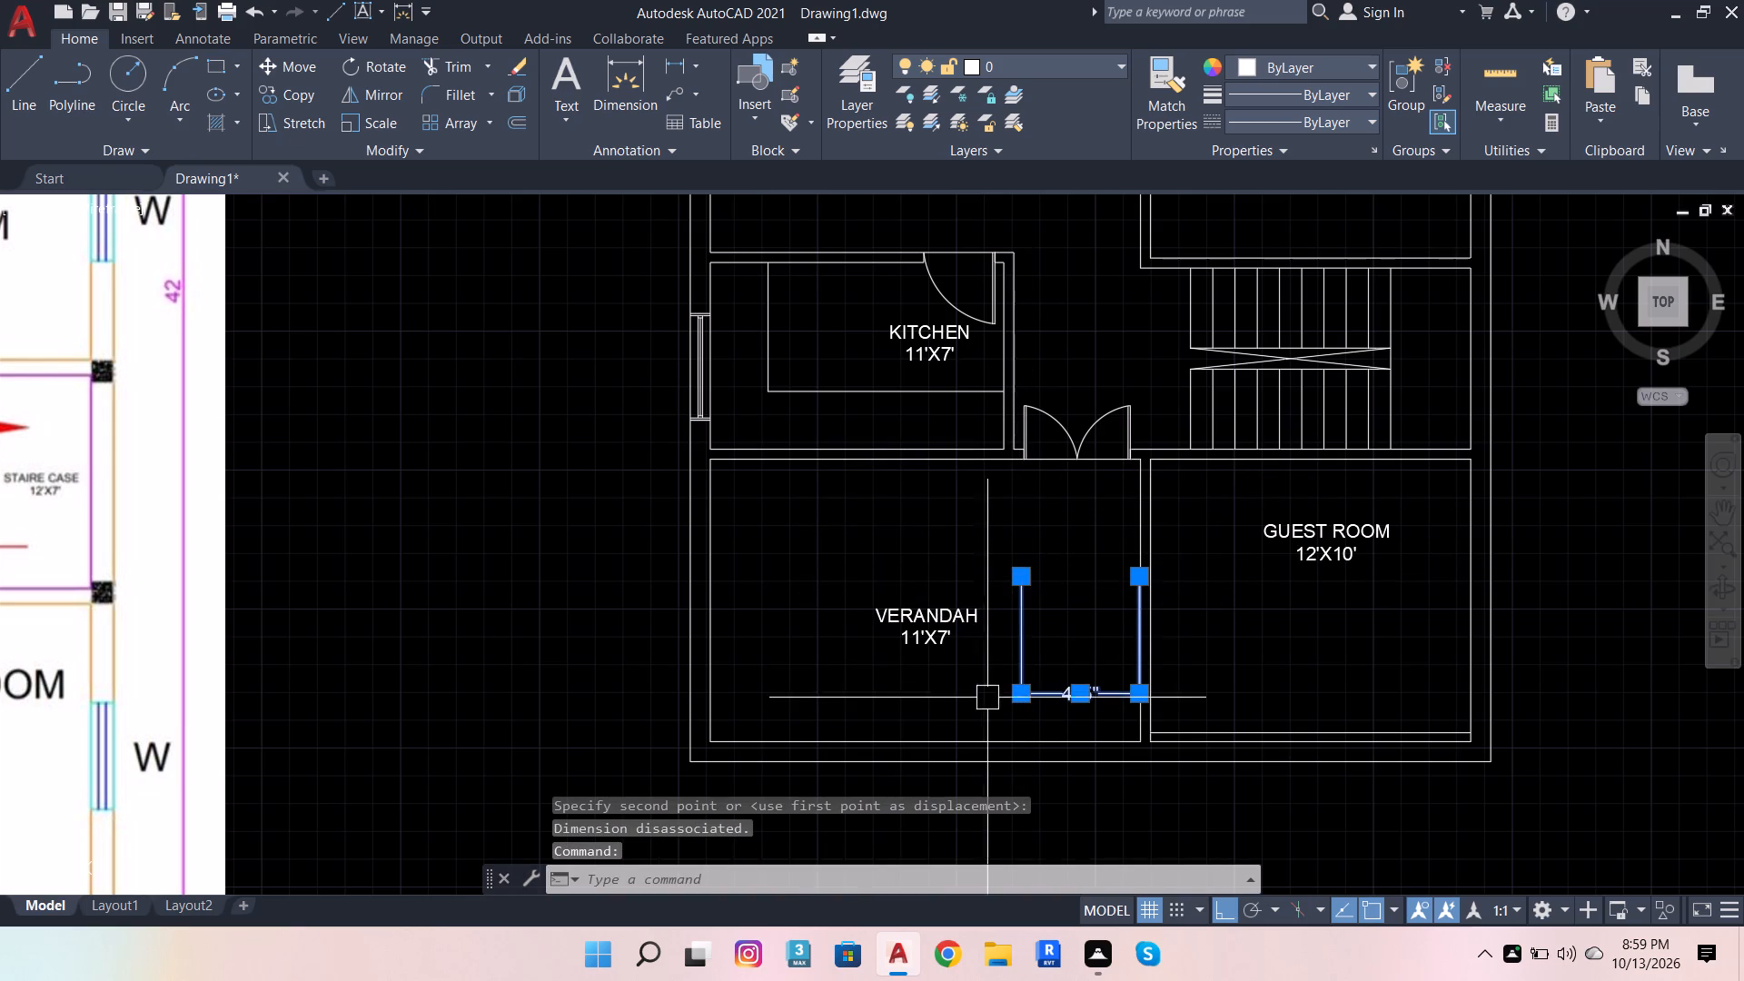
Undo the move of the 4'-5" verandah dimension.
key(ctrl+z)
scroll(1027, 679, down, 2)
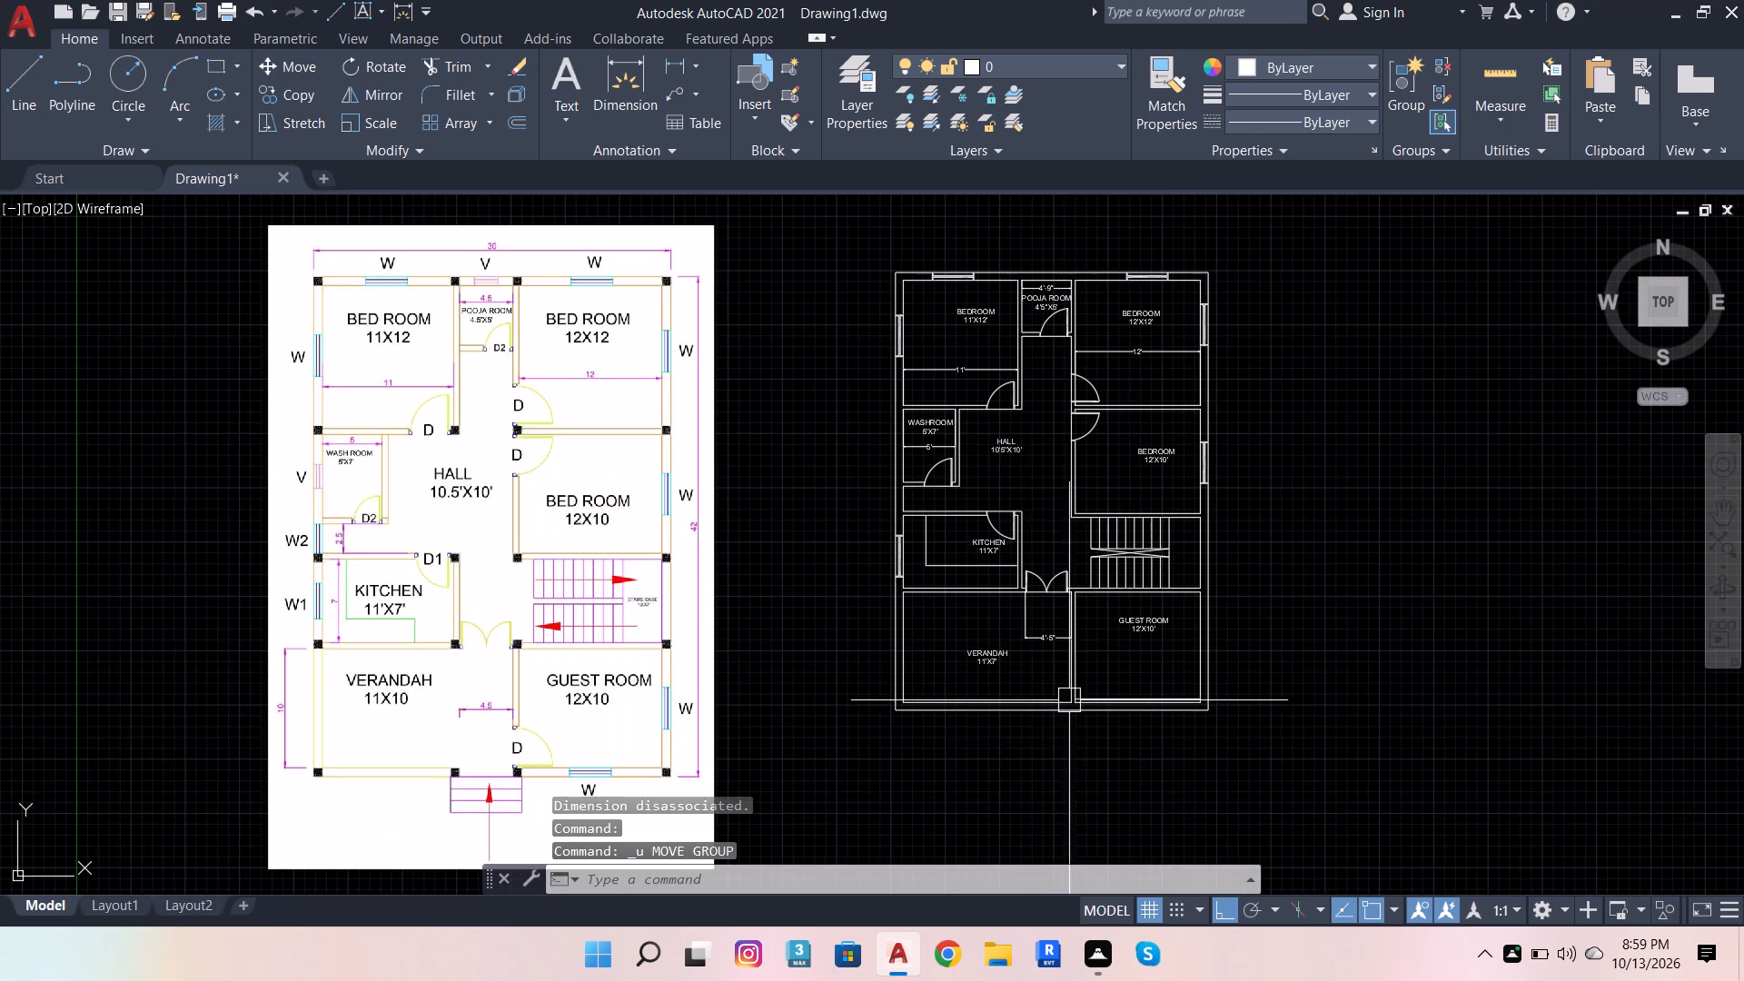
Extend the verandah's east wall line south to the outer face line of the south wall.
scroll(989, 619, down, 1)
scroll(1037, 732, up, 1)
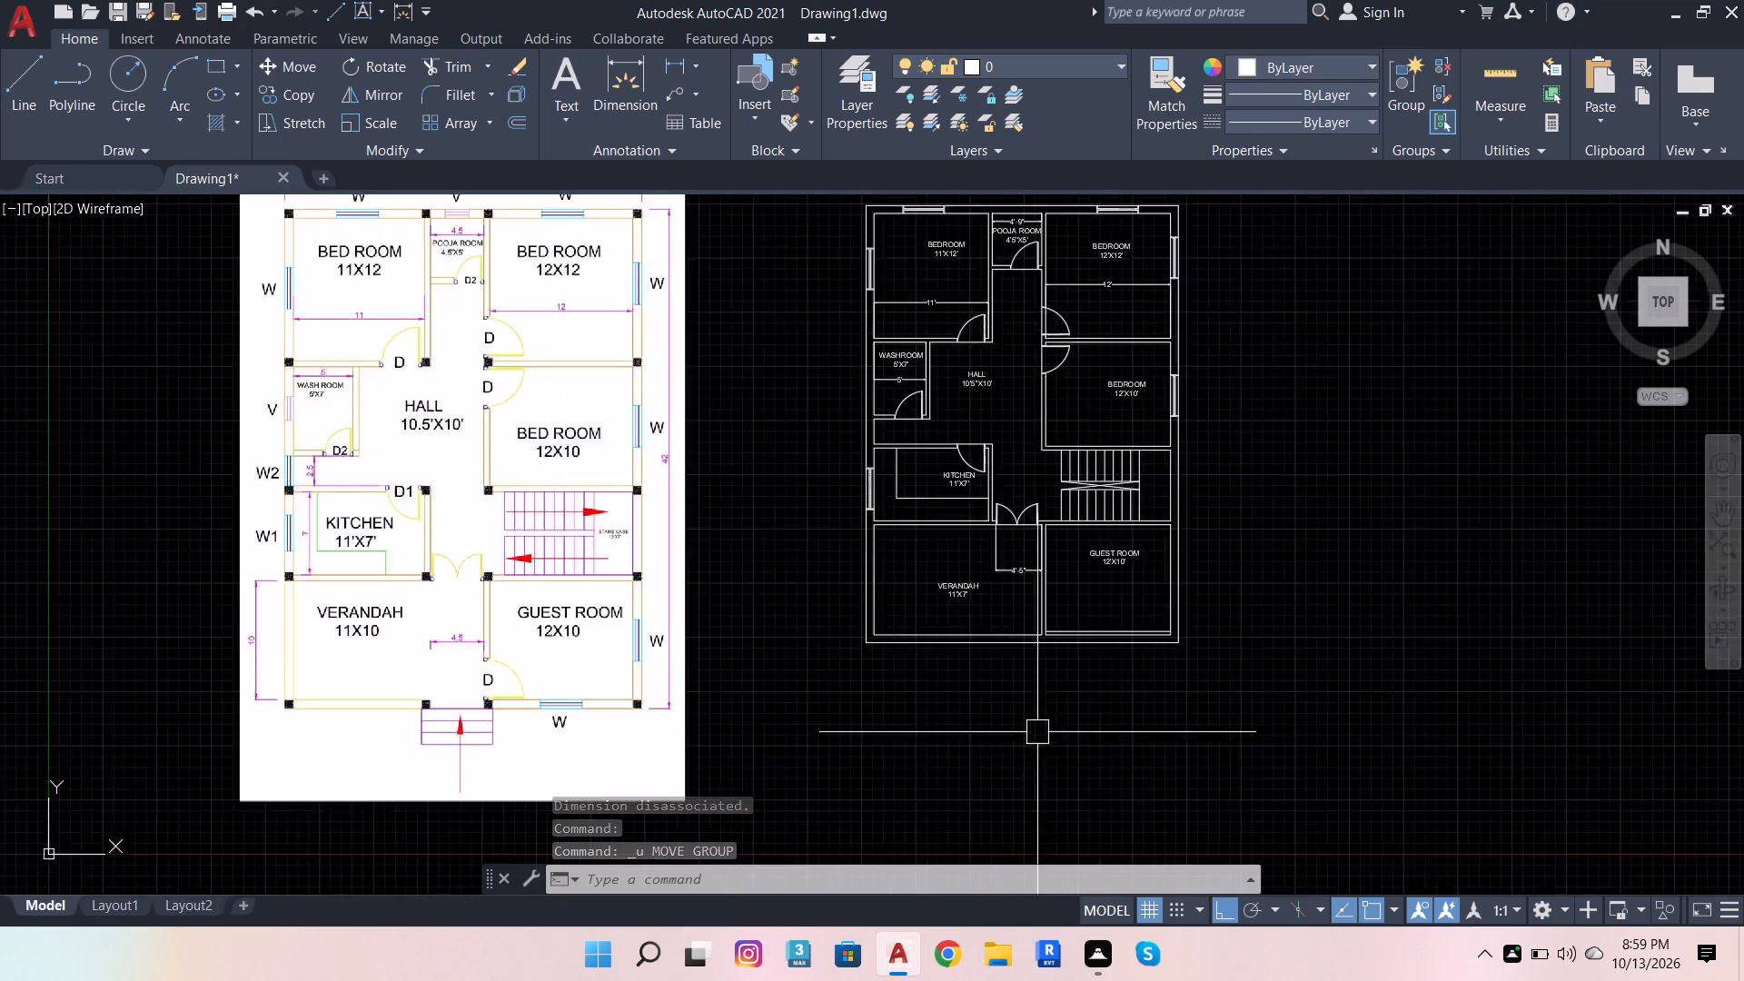
scroll(1037, 732, up, 1)
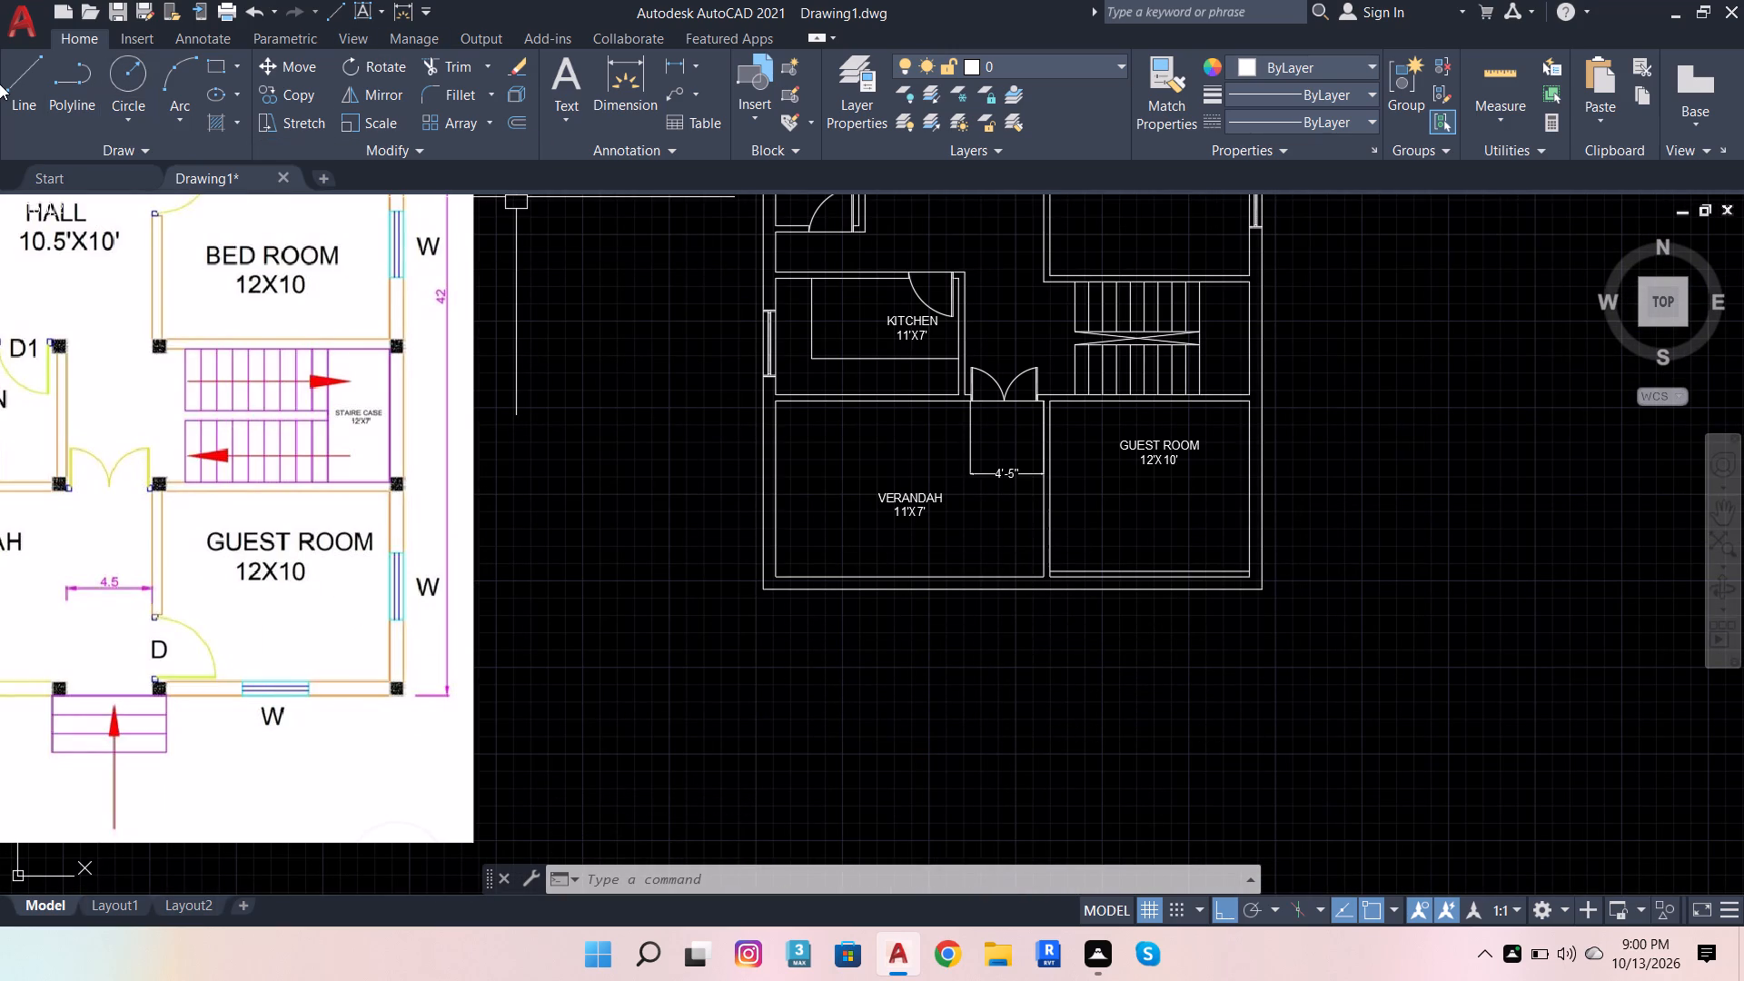
click(453, 61)
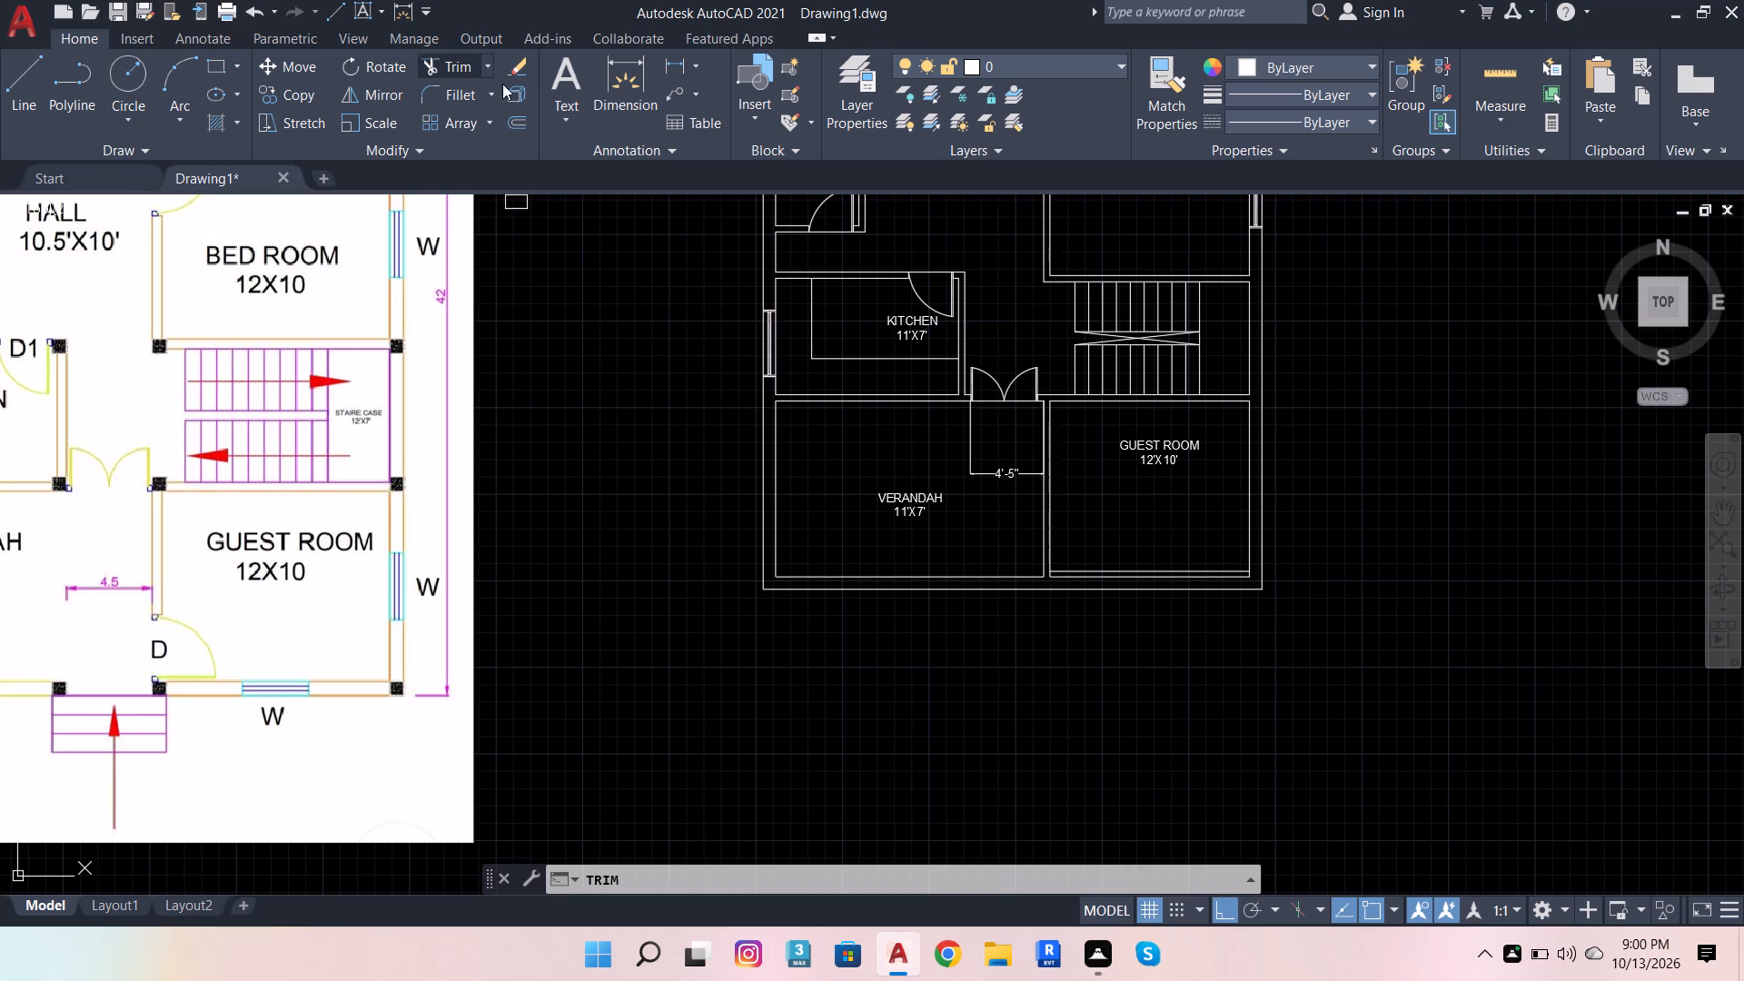
shift+click(1035, 548)
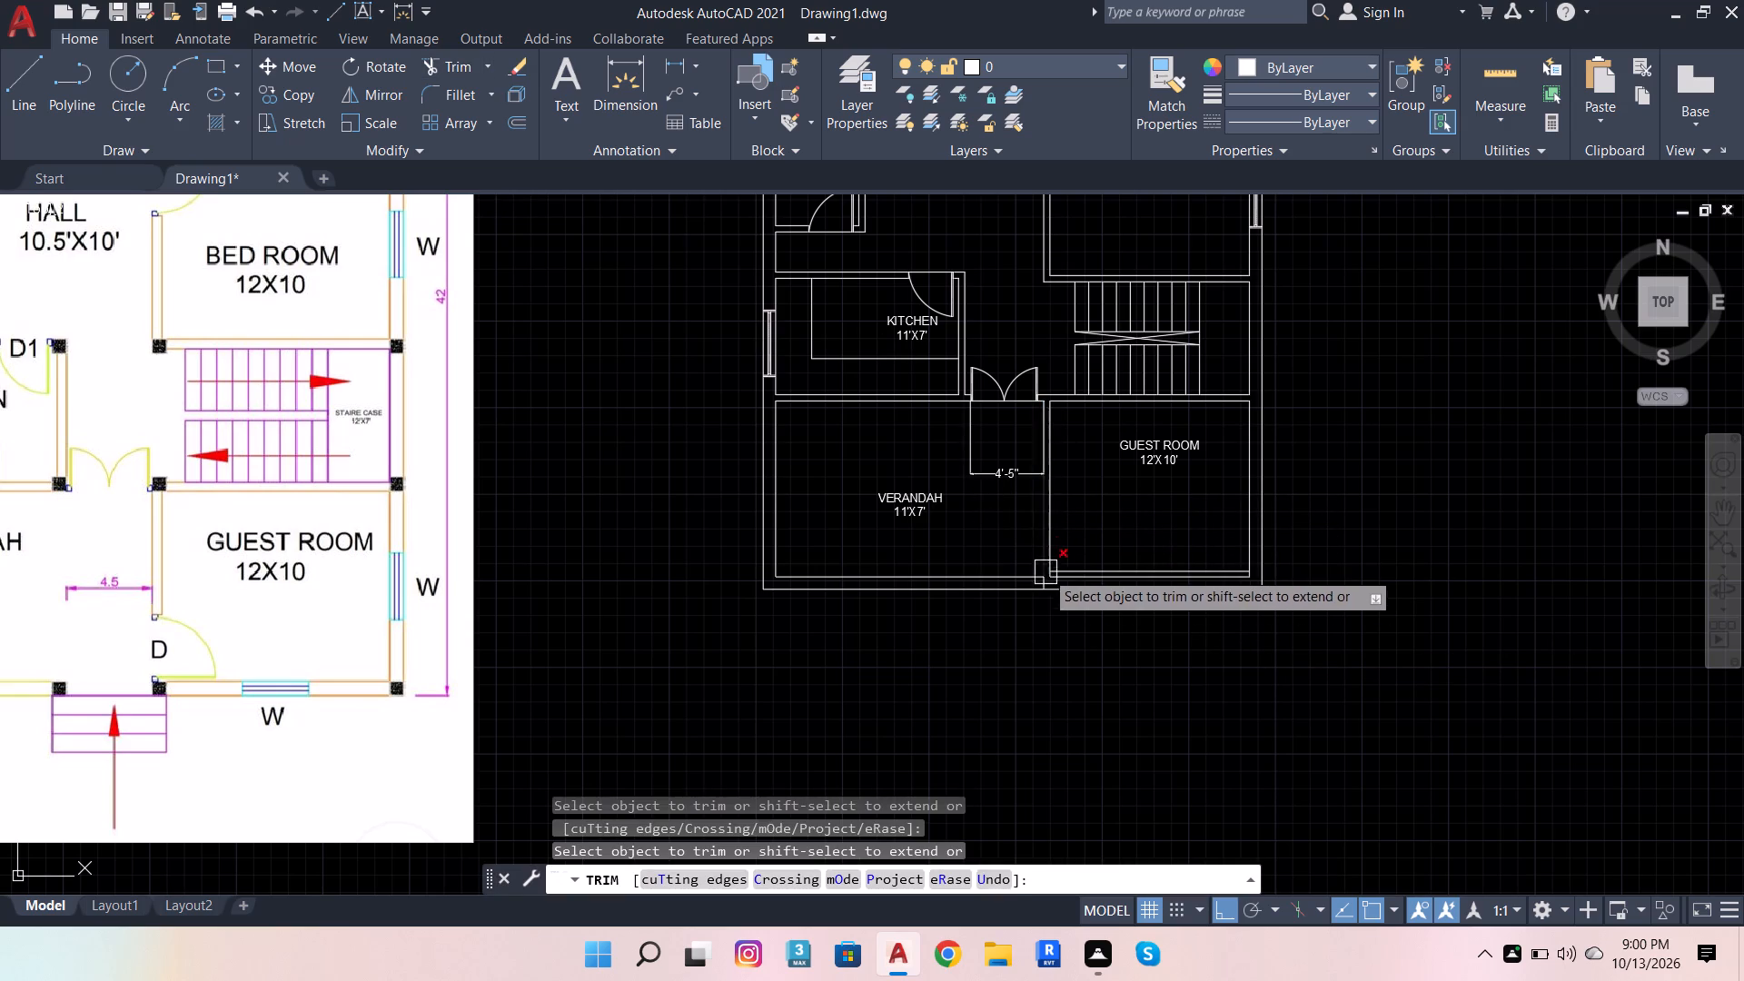
scroll(1047, 588, up, 2)
key(Escape)
scroll(1044, 581, up, 2)
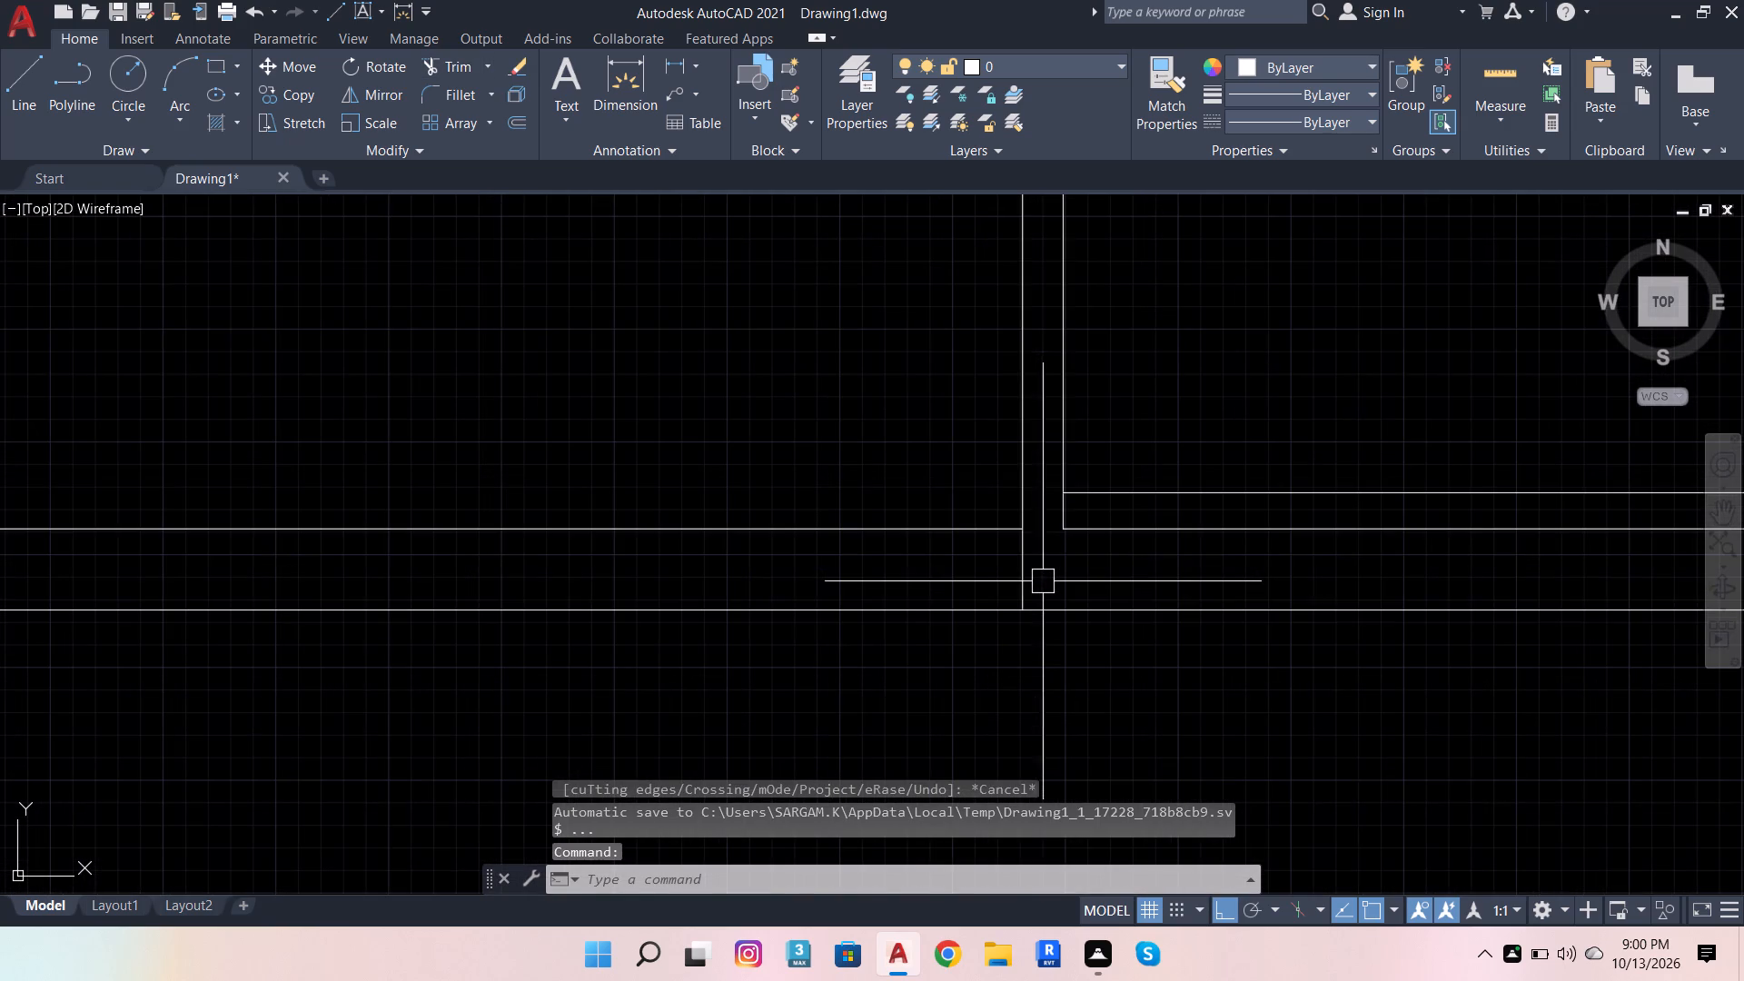
Offset the verandah's east wall line 4'5" to the west.
click(1035, 581)
scroll(1052, 619, down, 3)
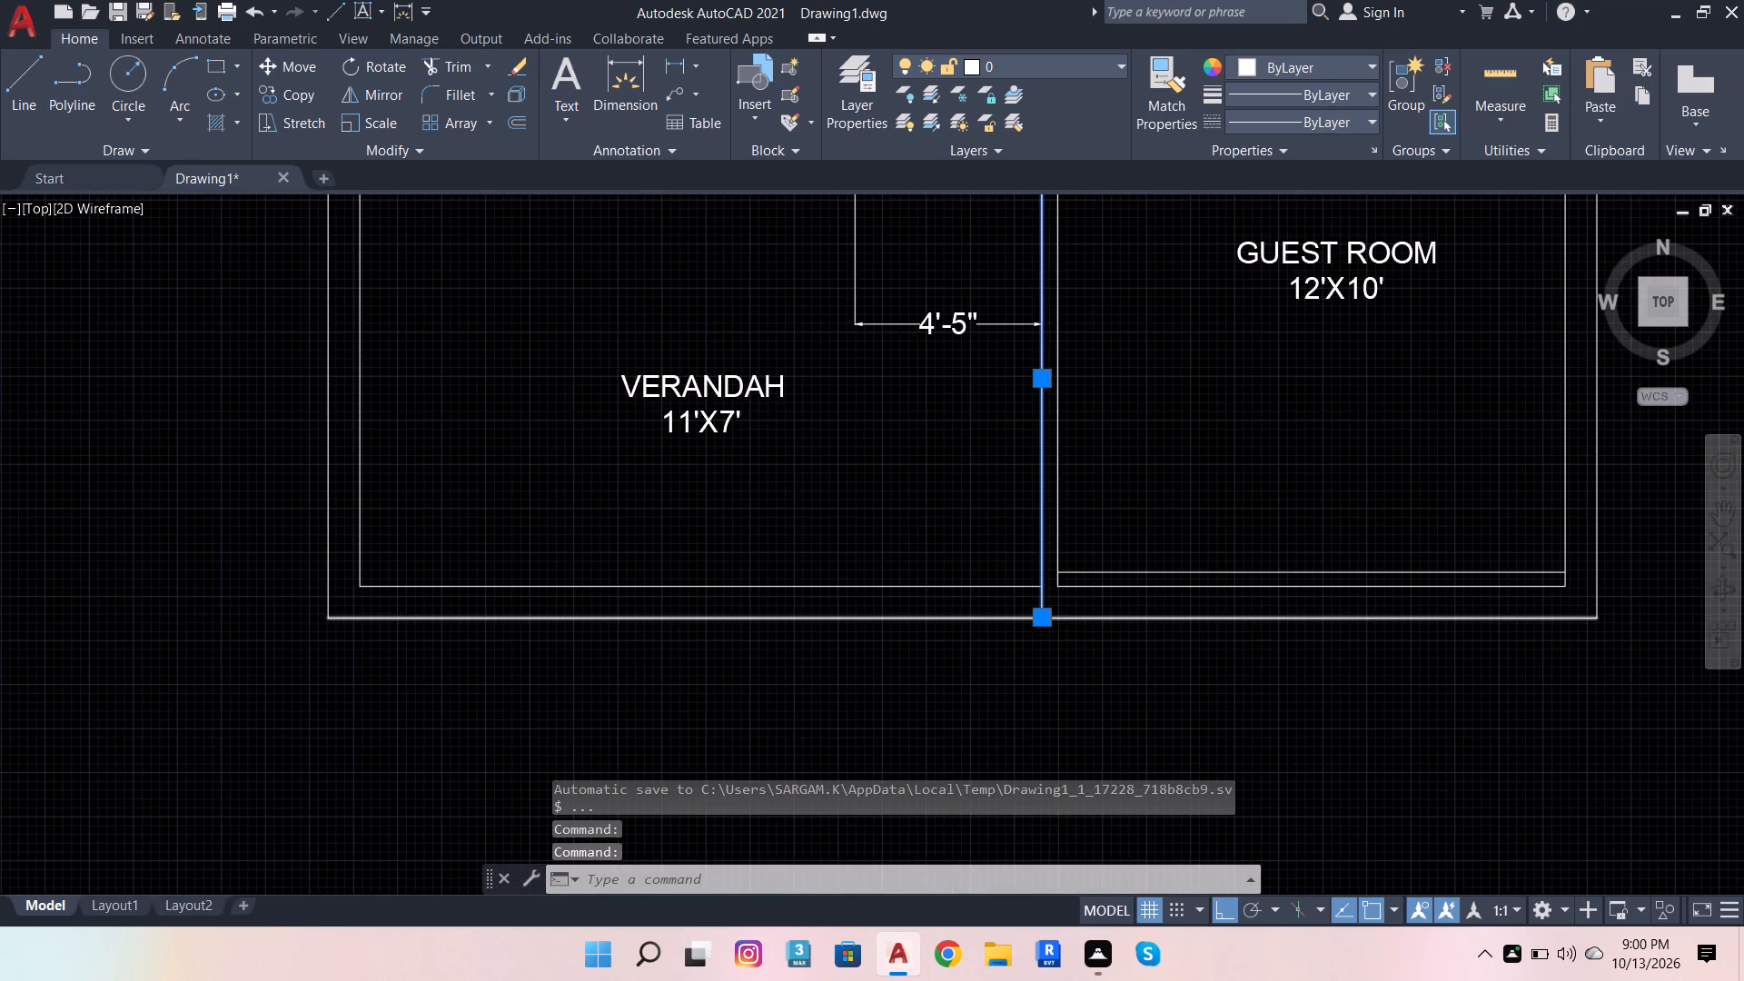
scroll(1057, 630, down, 1)
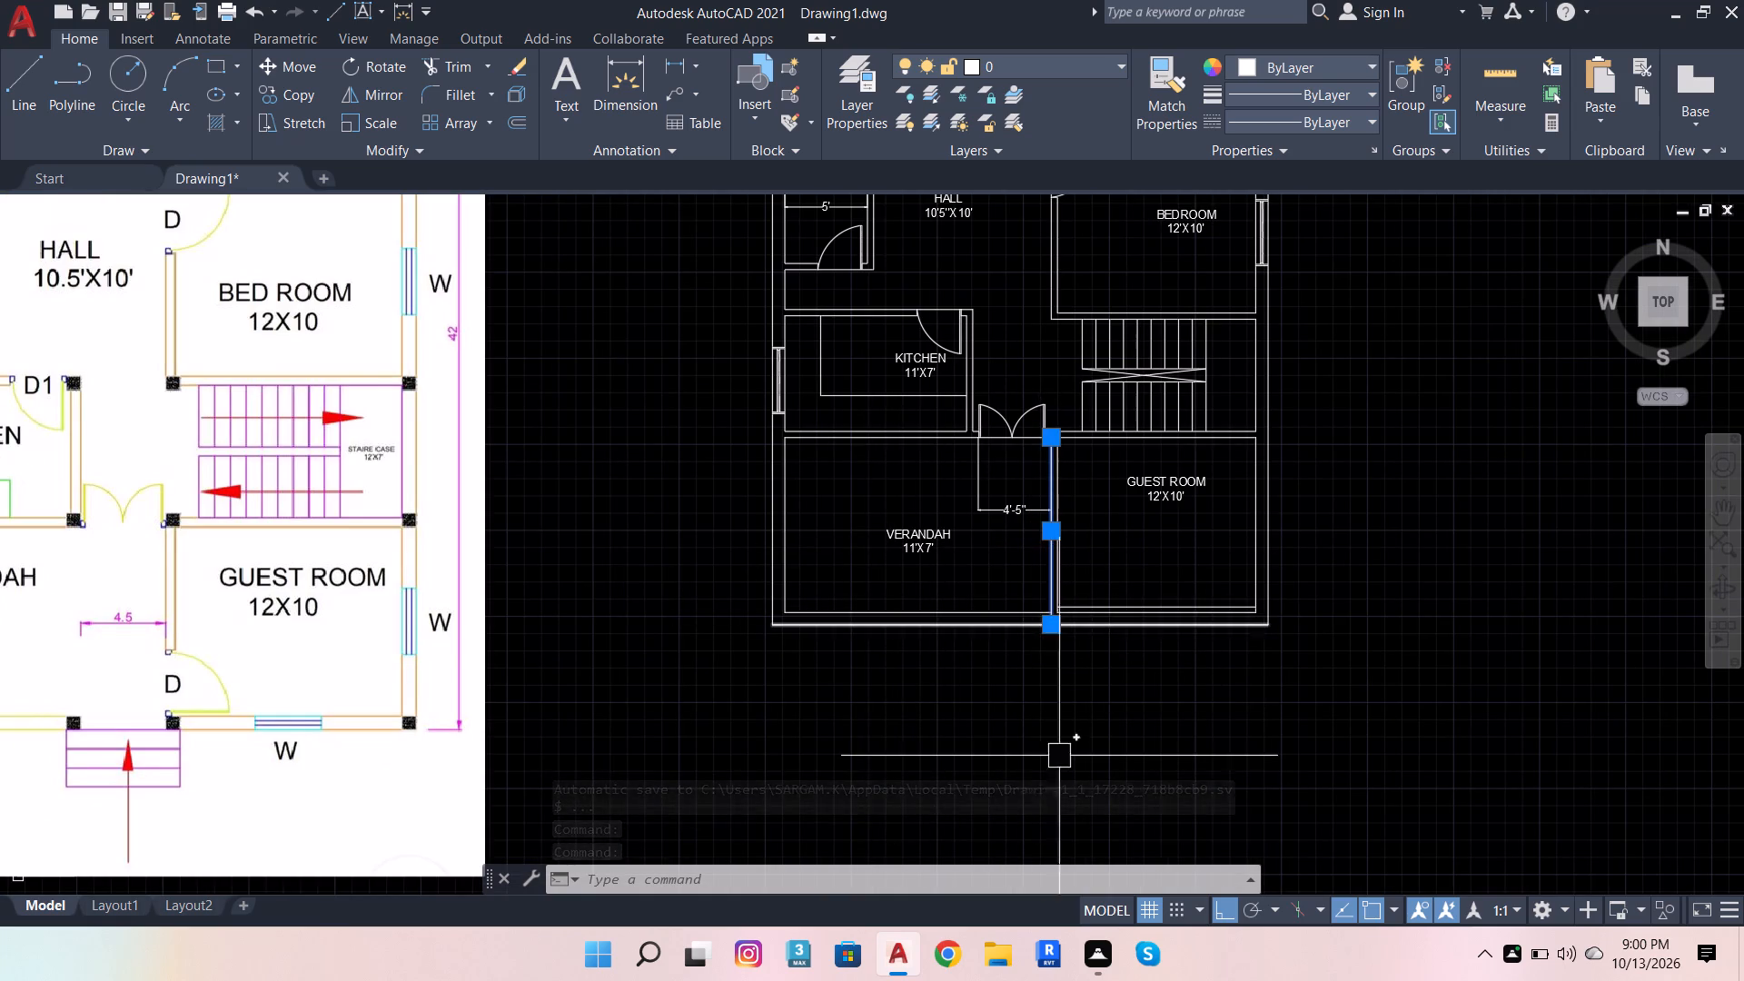
key(o)
key(Return)
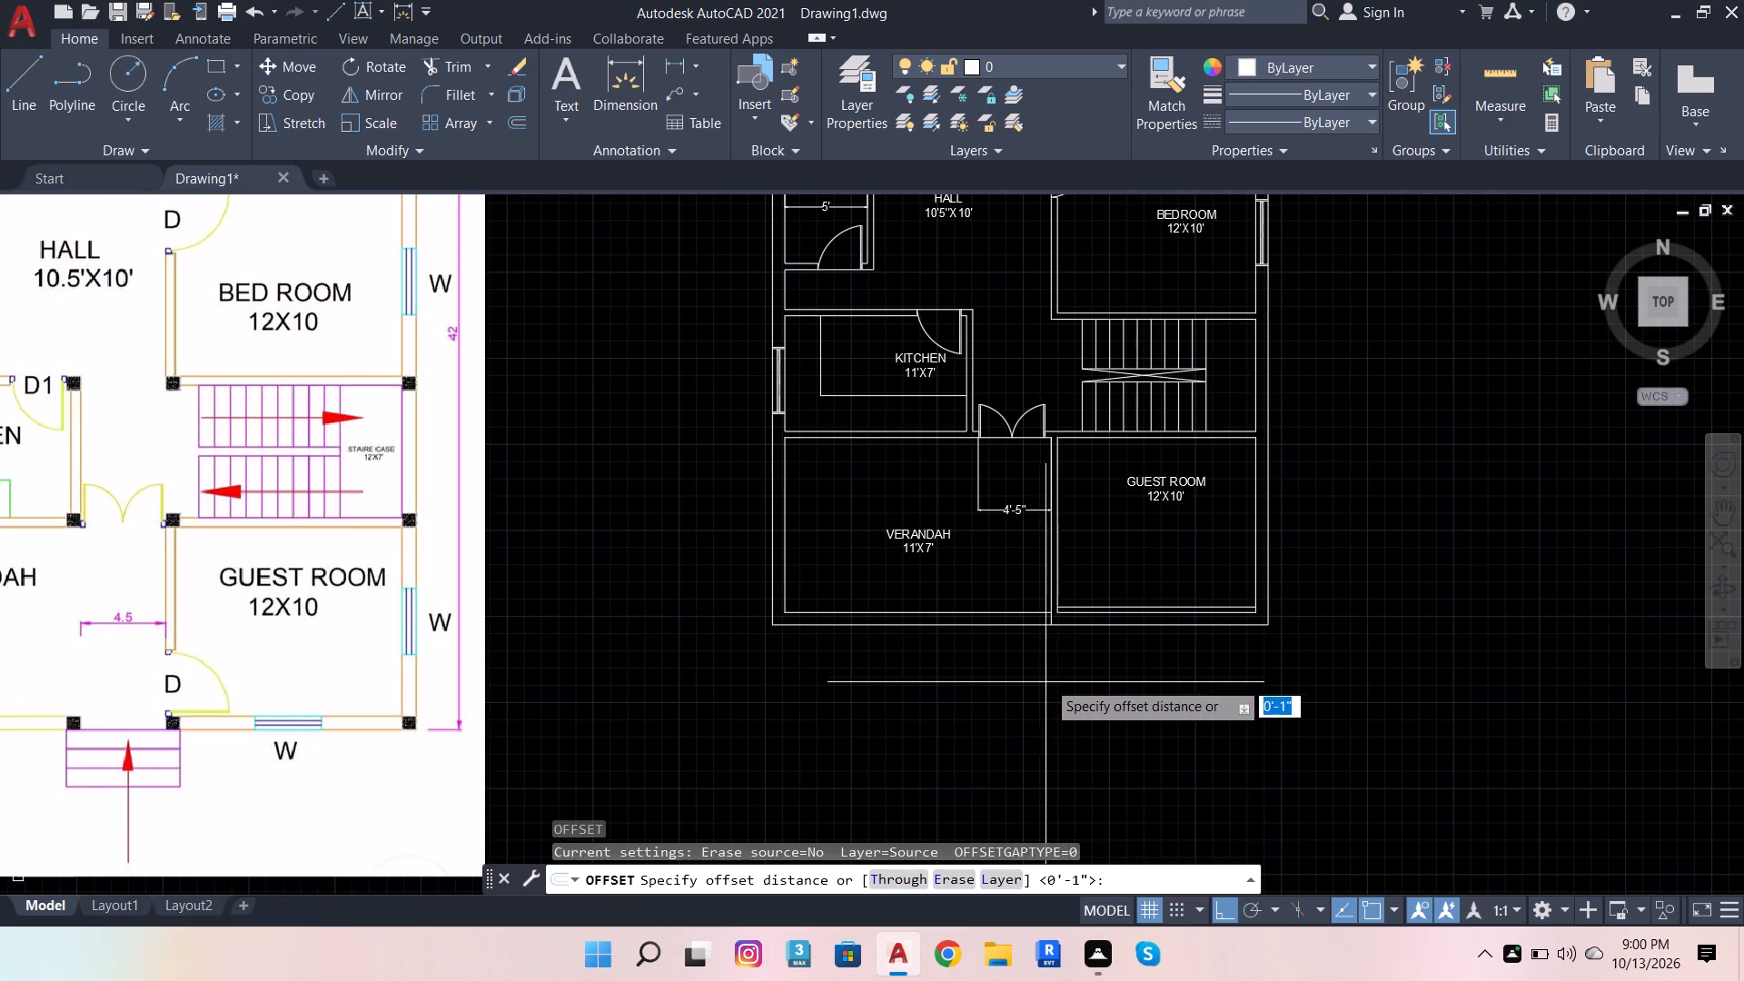
click(1048, 627)
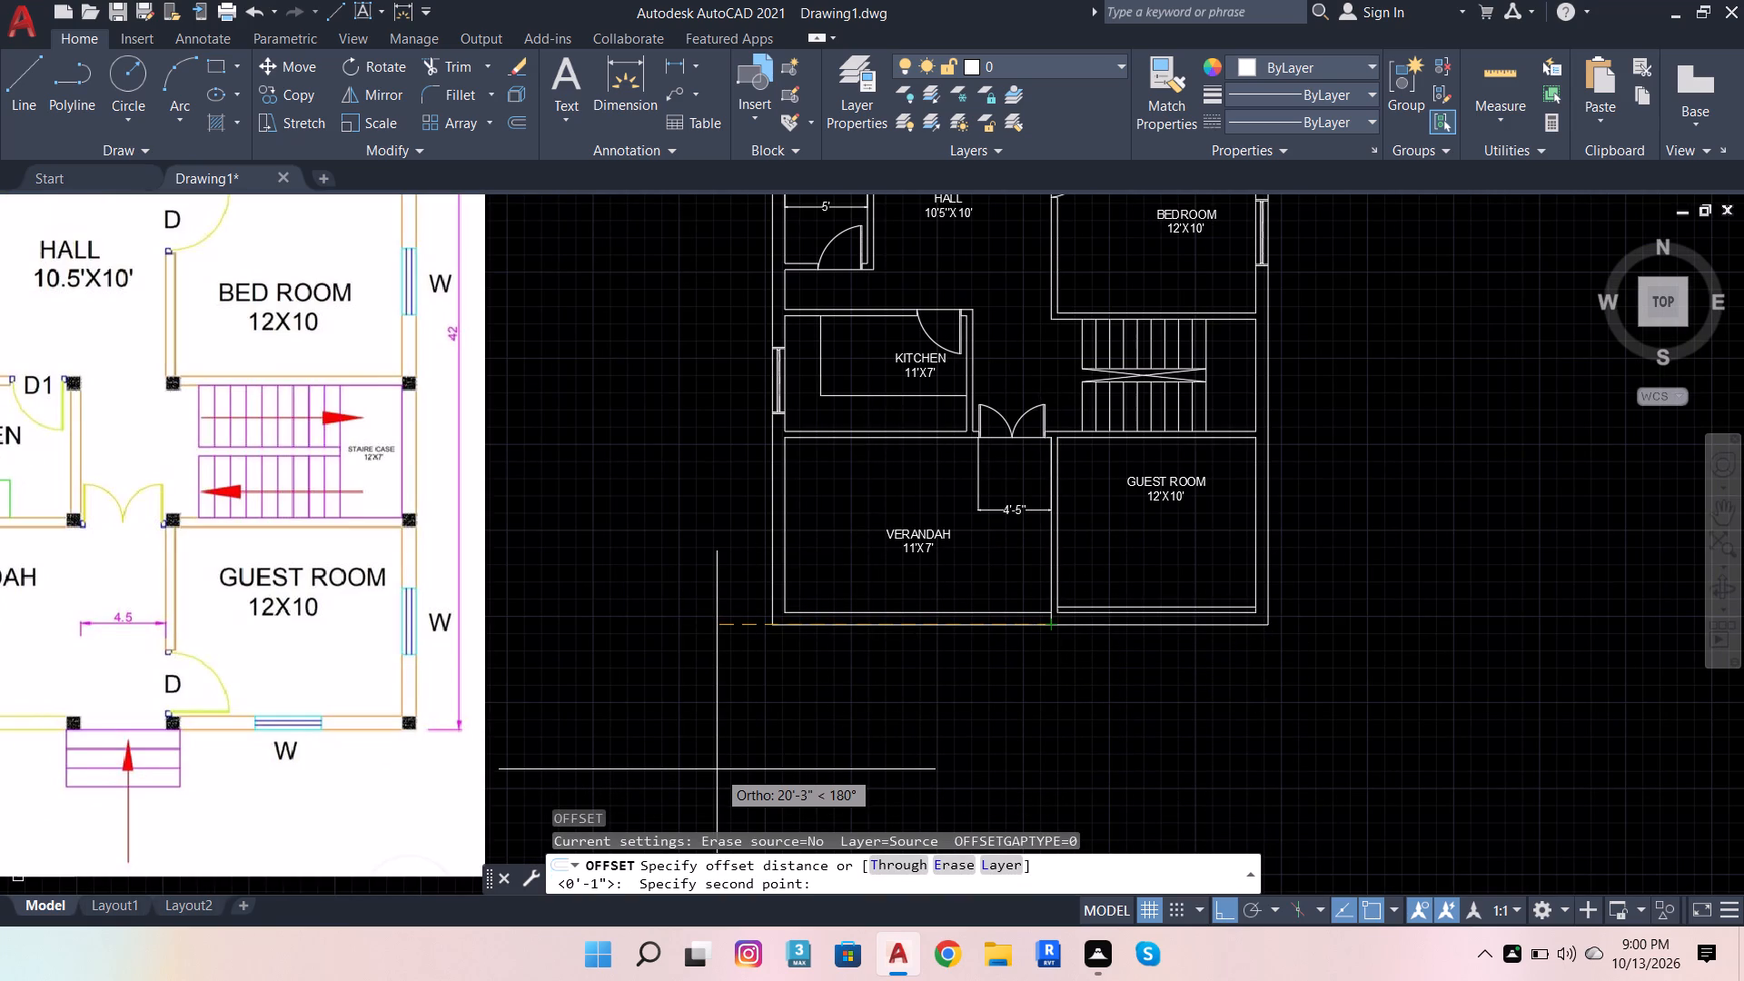
key(4)
key(apostrophe)
key(5)
key(Return)
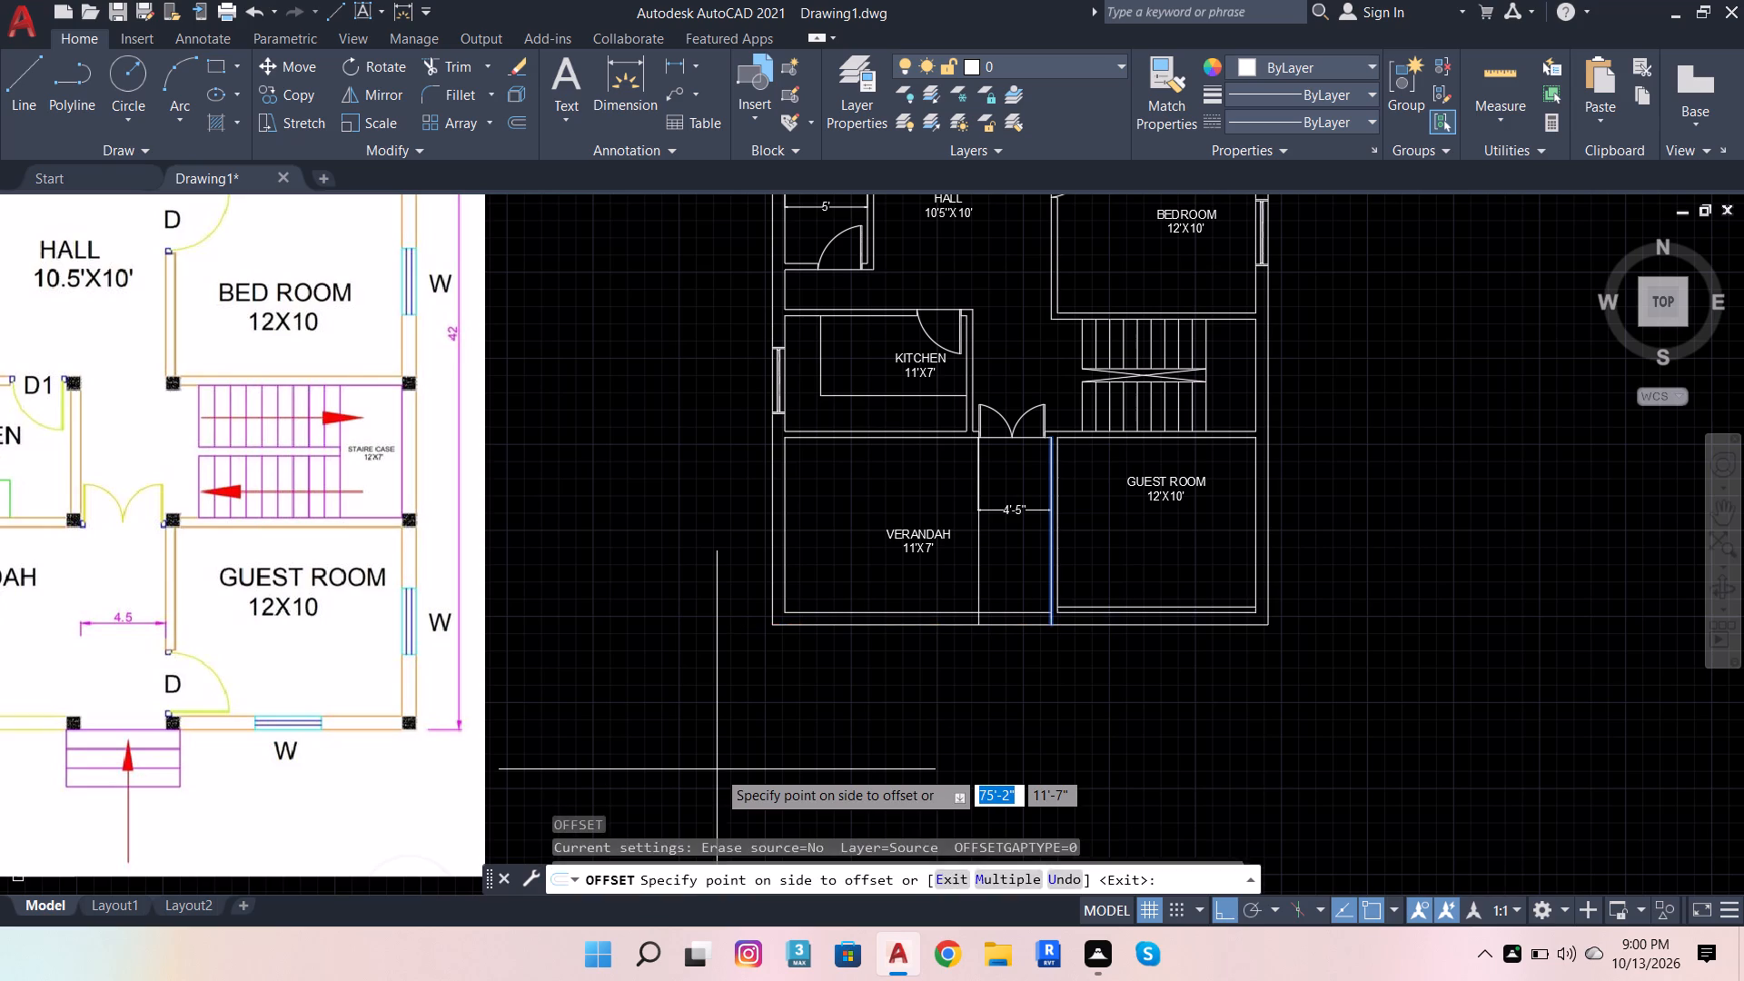
click(717, 769)
drag(719, 774, 711, 750)
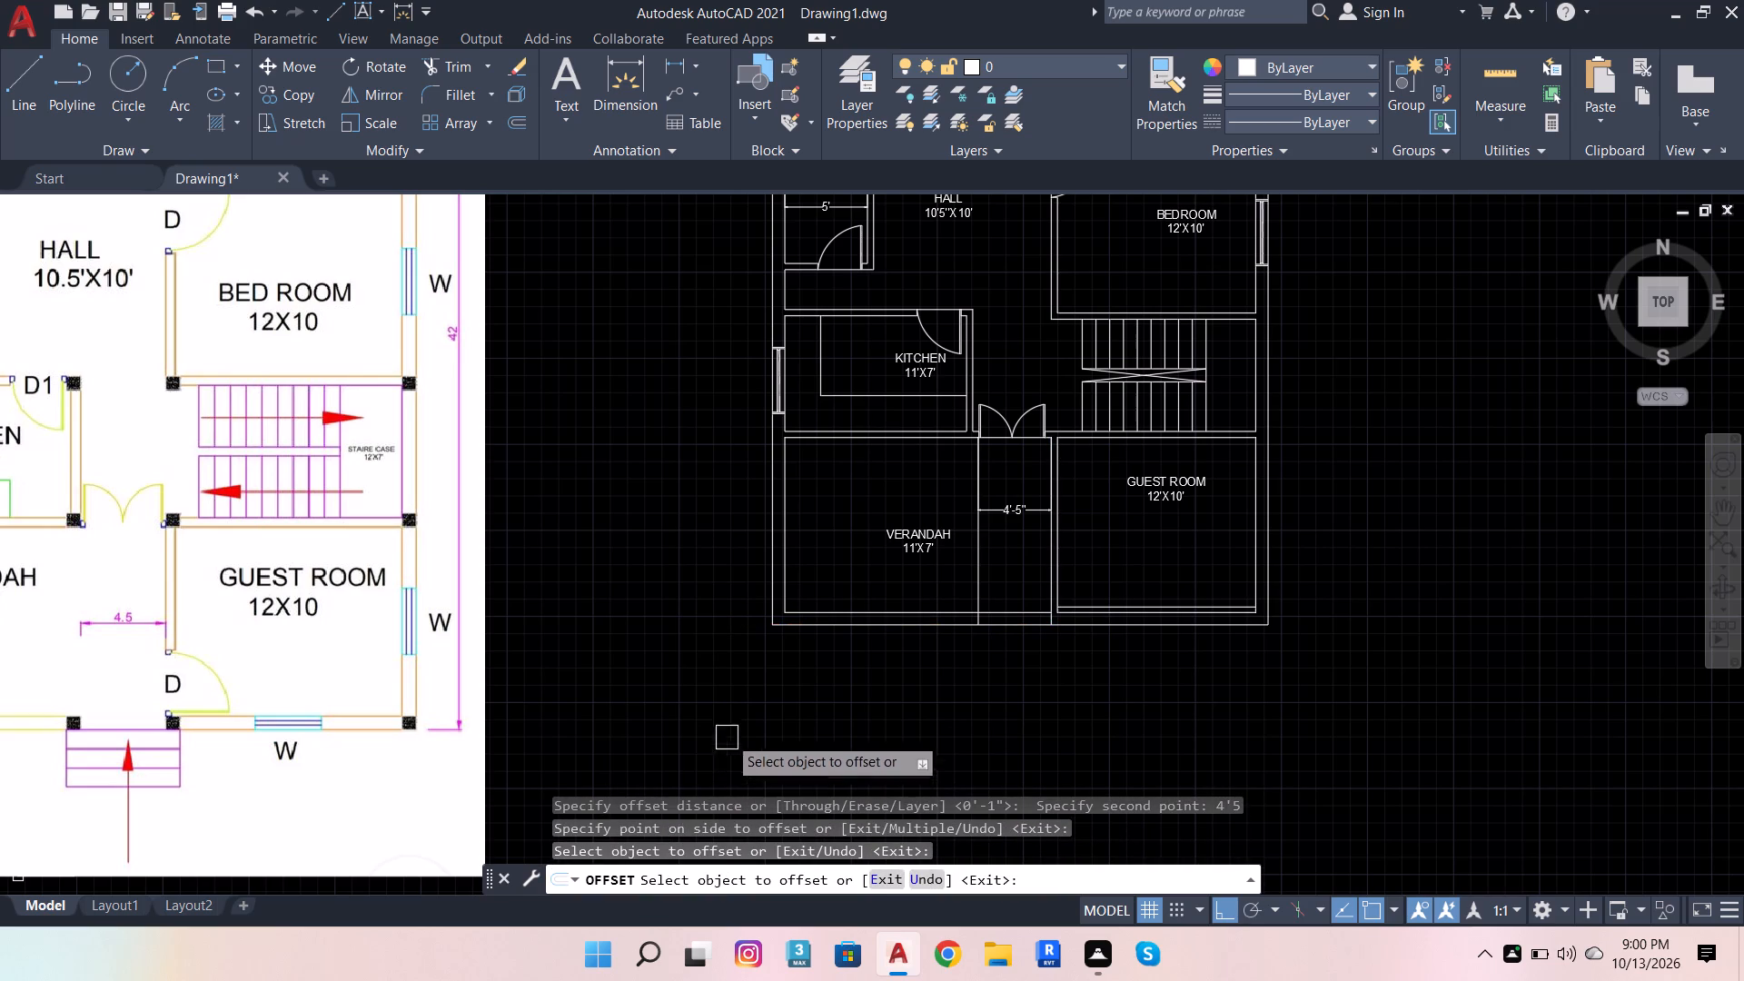
scroll(1033, 561, up, 2)
key(Escape)
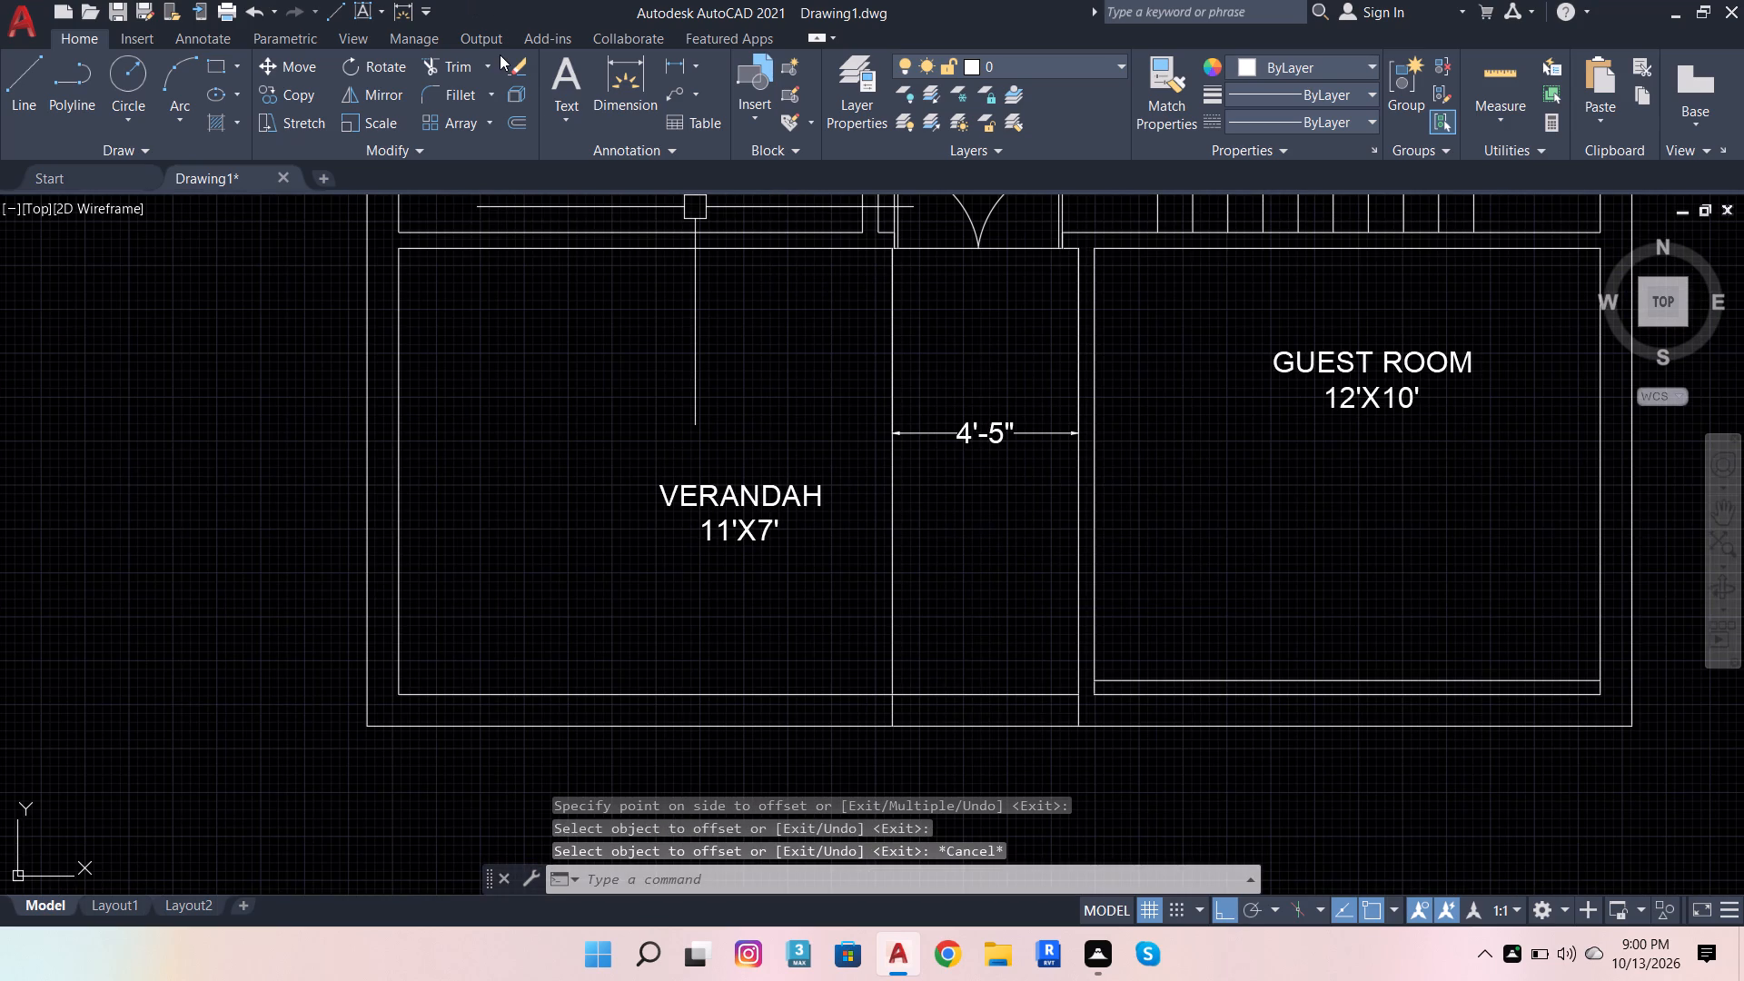
Trim away the offset line and the east wall line inside the verandah, along with the 4'-5" dimension.
click(443, 66)
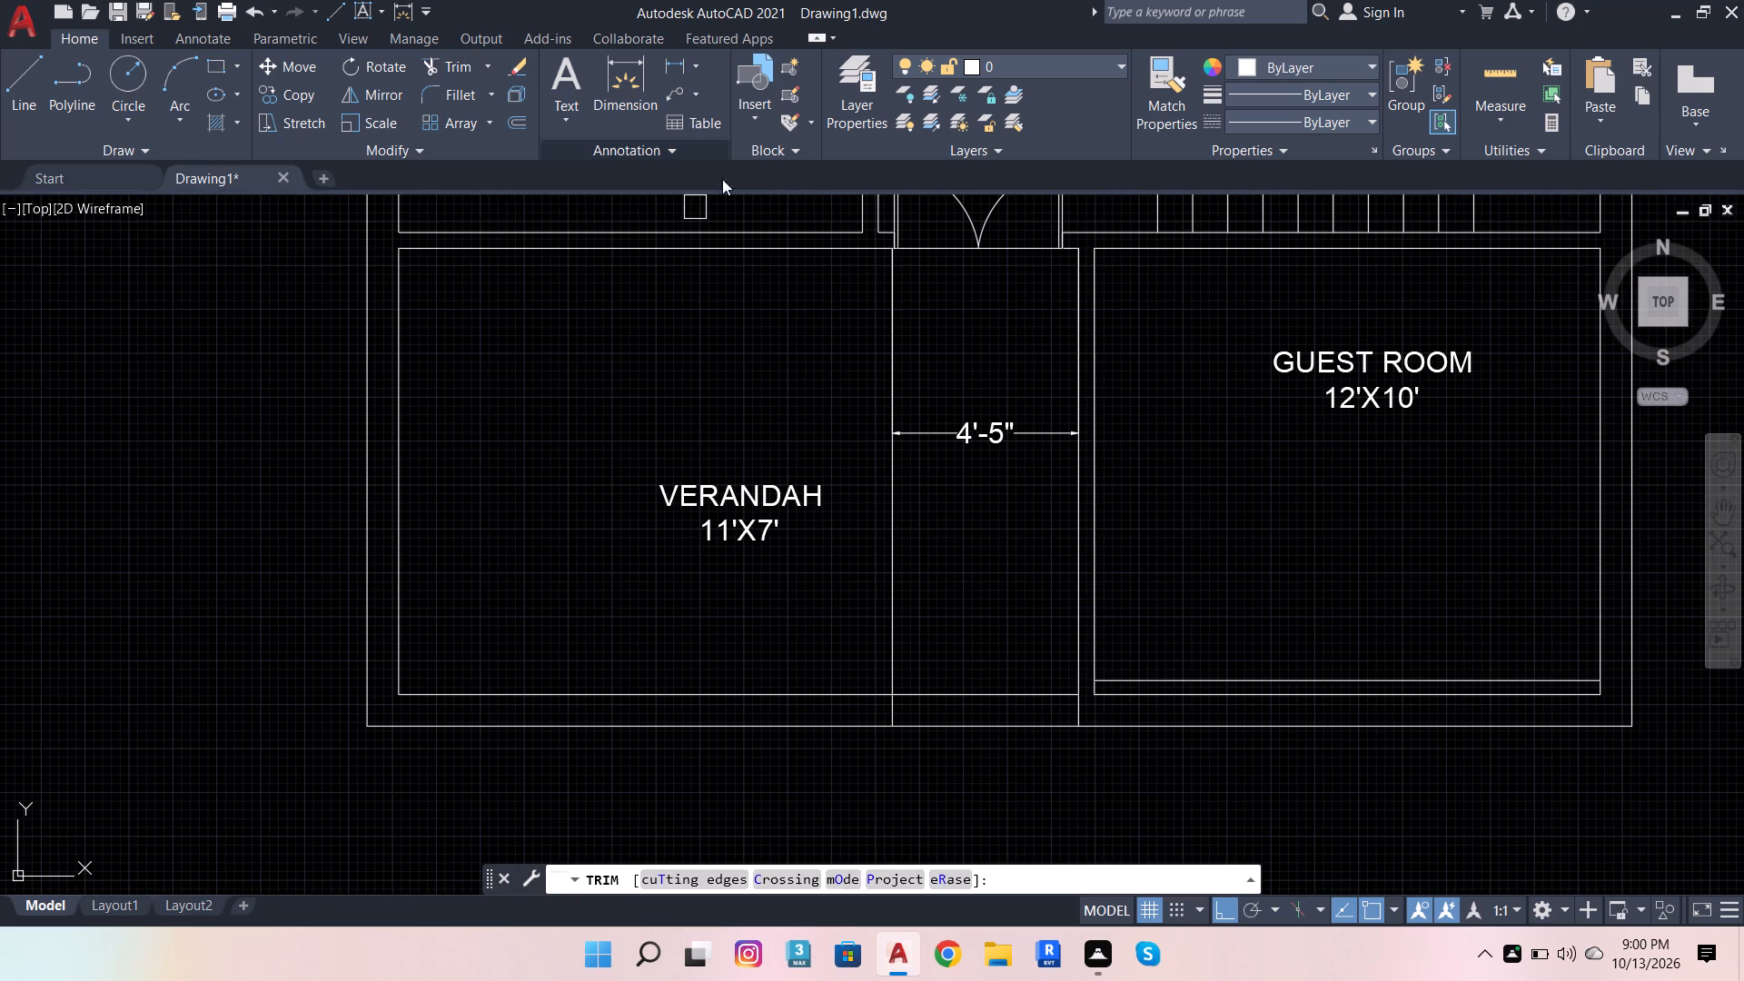
click(812, 379)
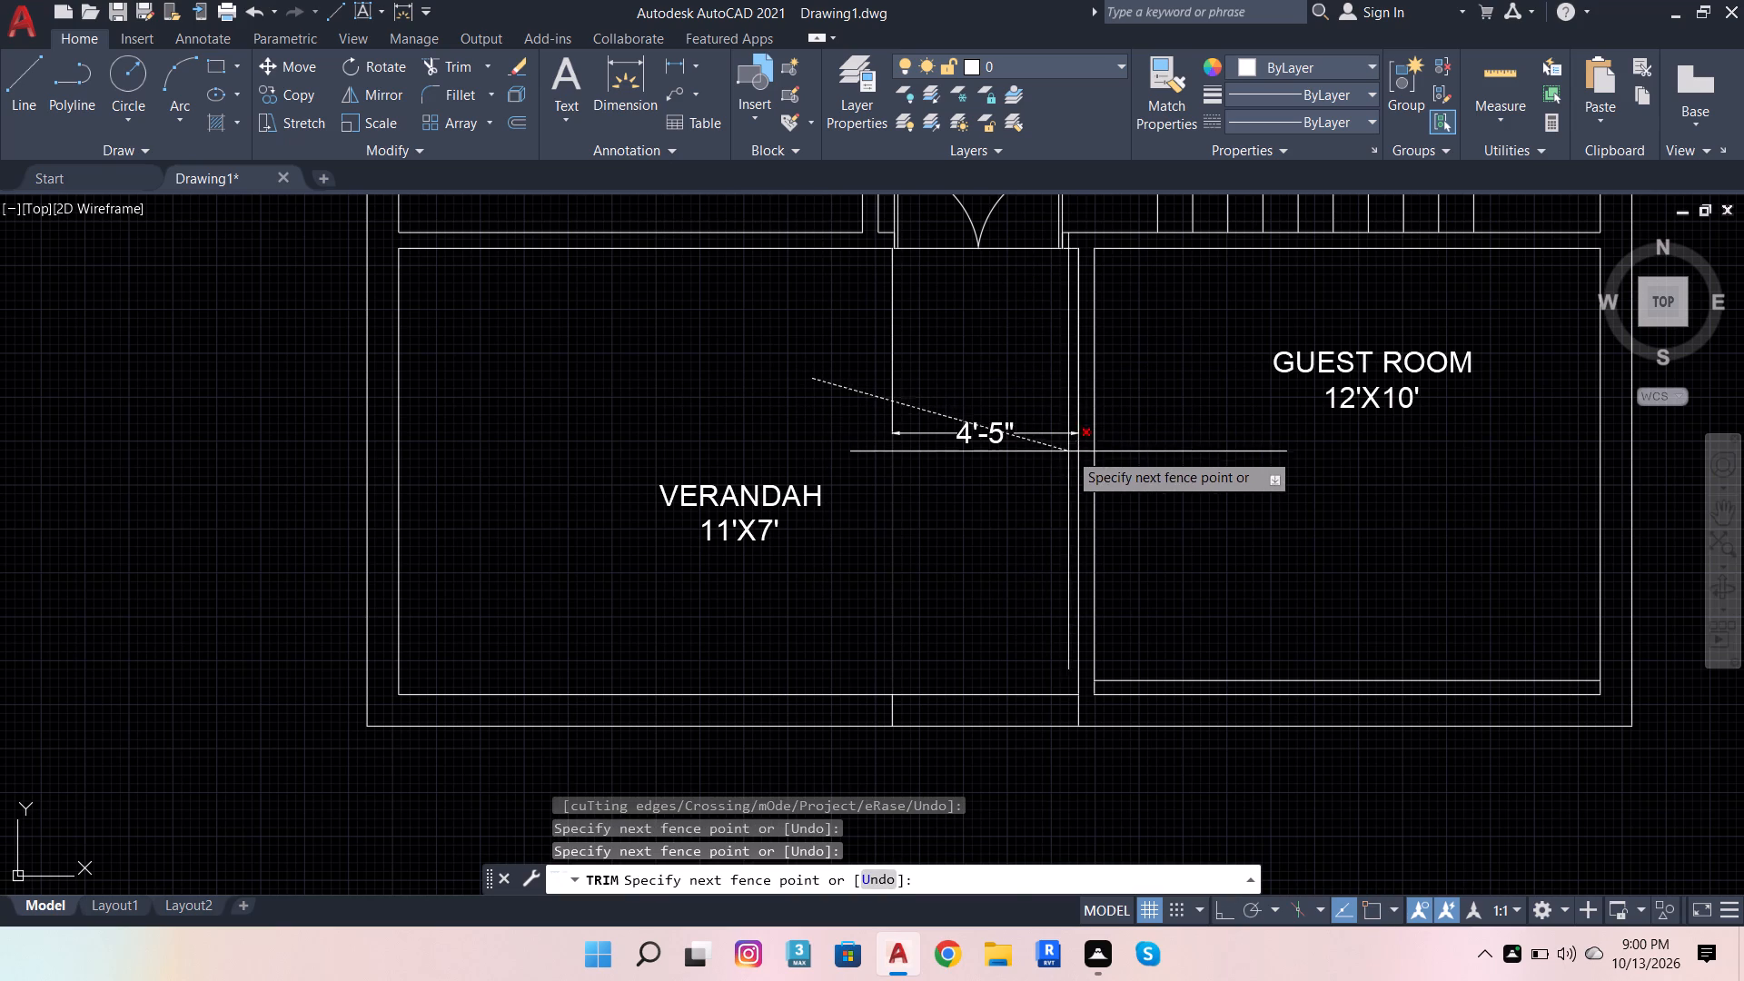
click(1079, 470)
click(1035, 435)
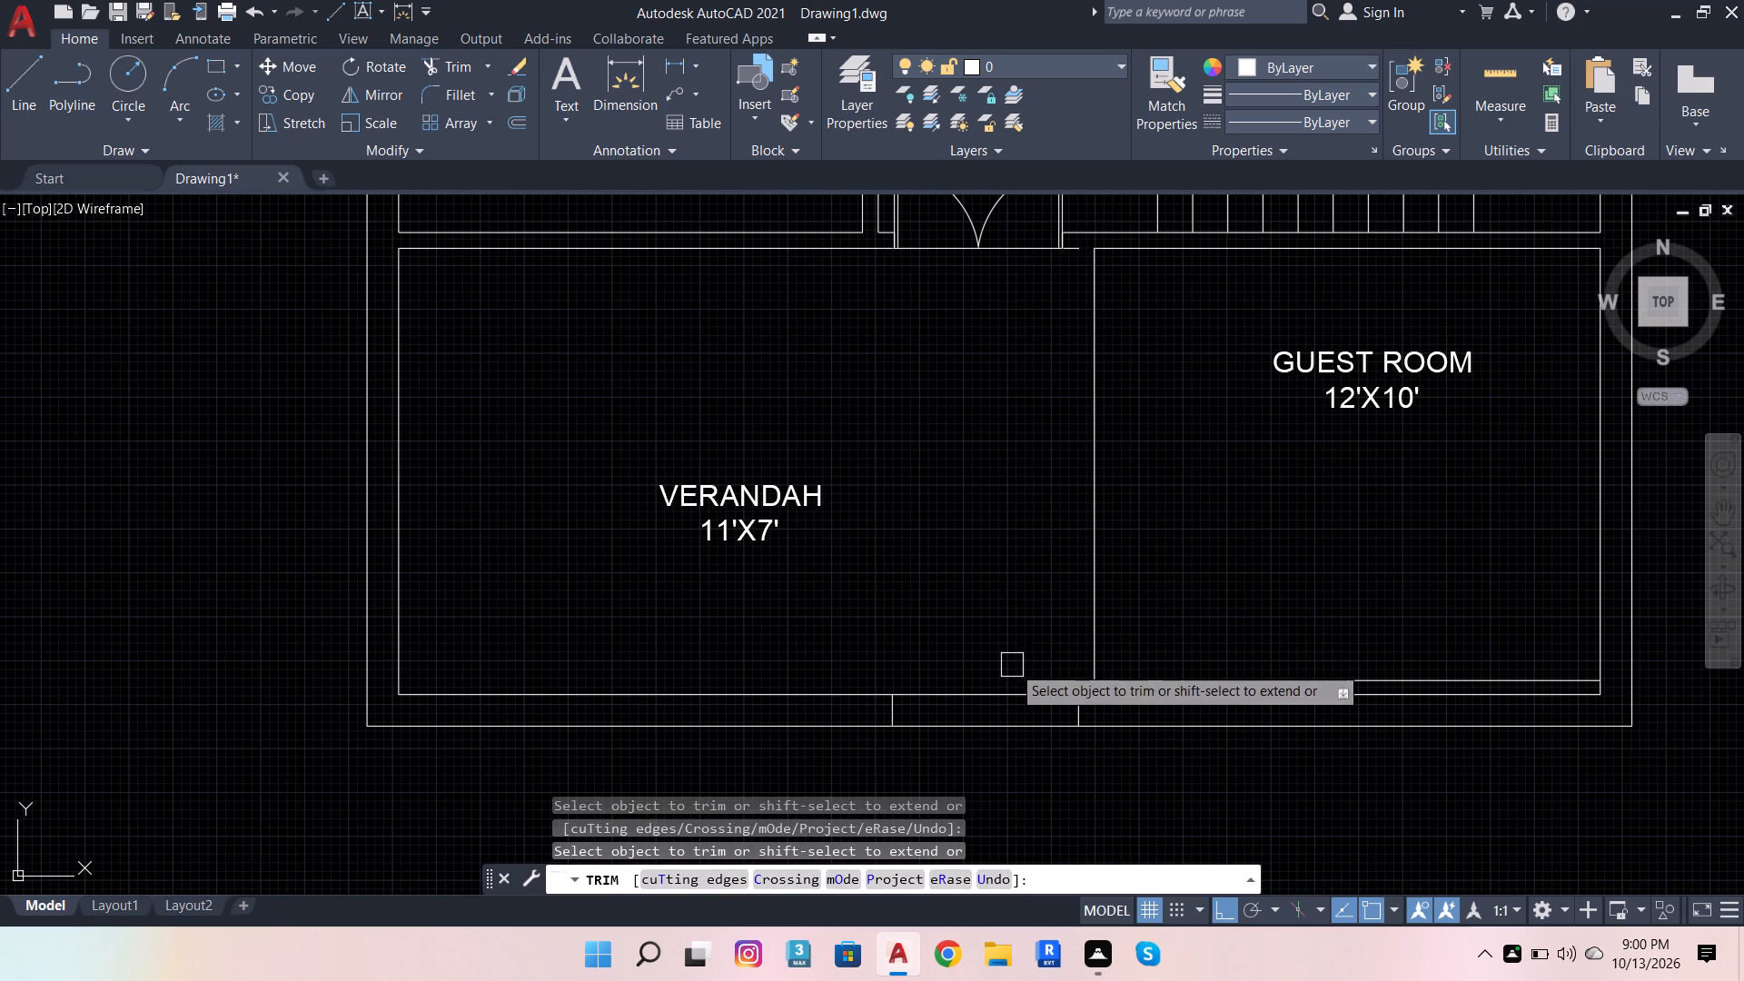
Trim both south wall lines between the two short jamb lines to cut the verandah's entrance opening.
click(1006, 665)
click(1012, 743)
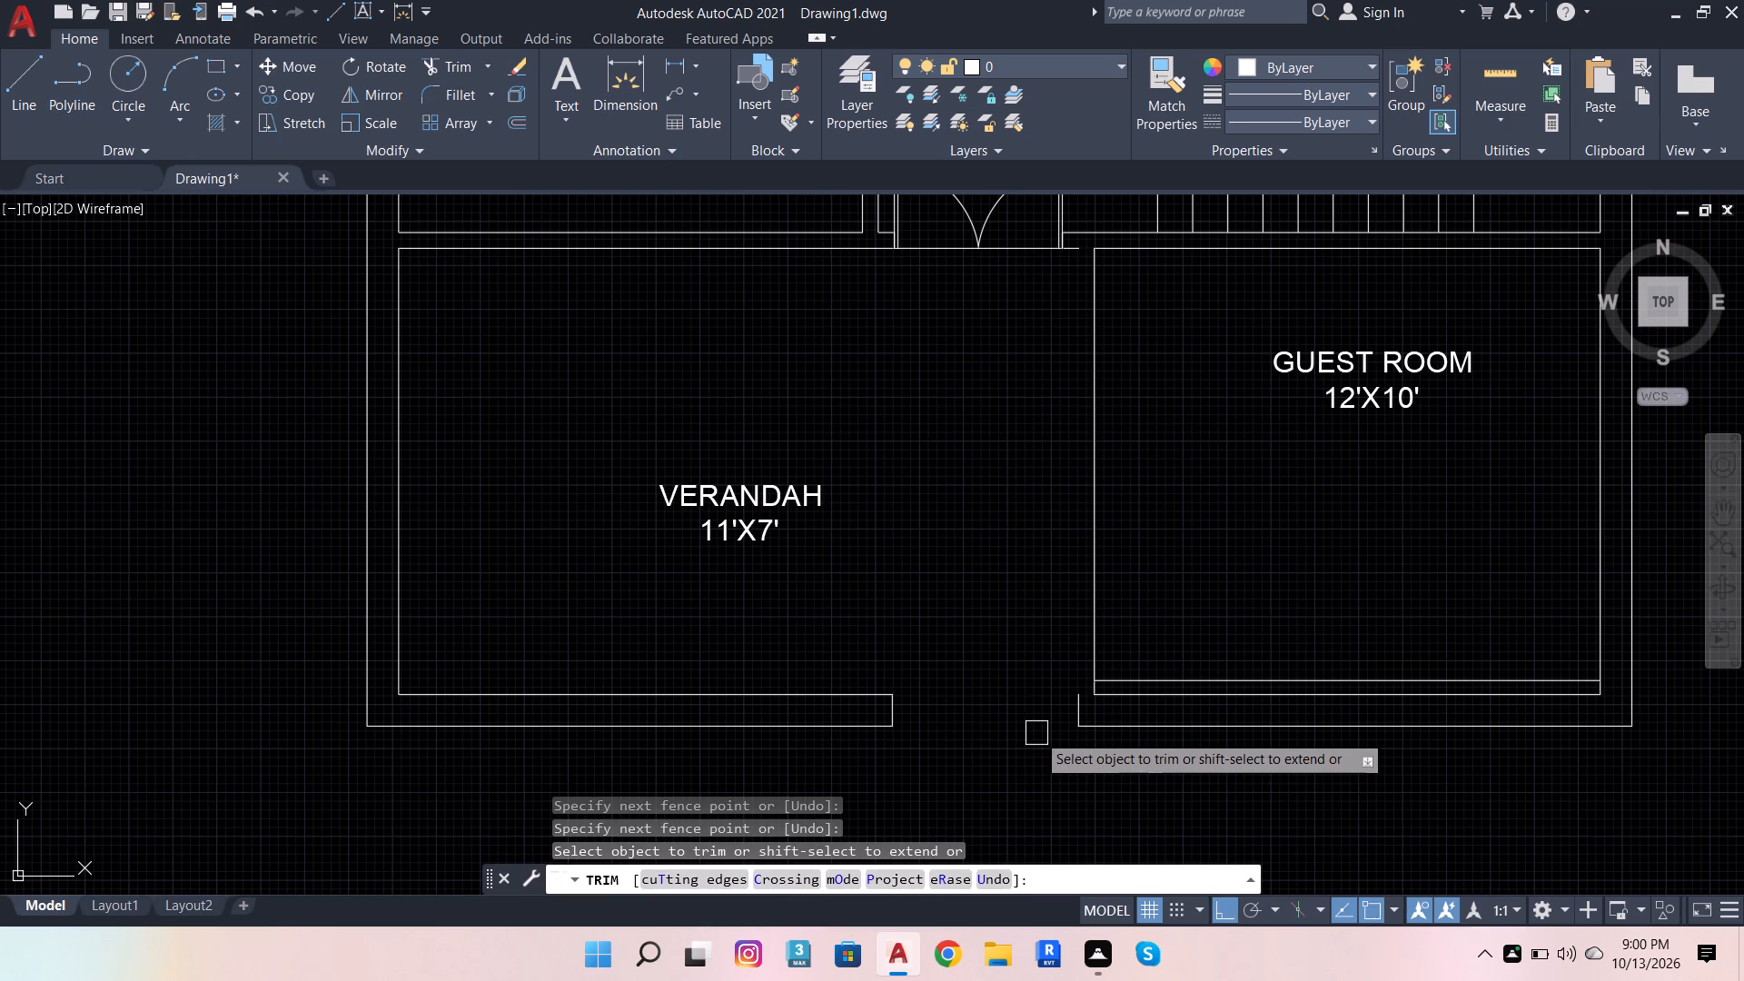
Extend the entrance opening's east jamb line north to the verandah's north wall, restoring the room's east wall line.
shift+click(1069, 708)
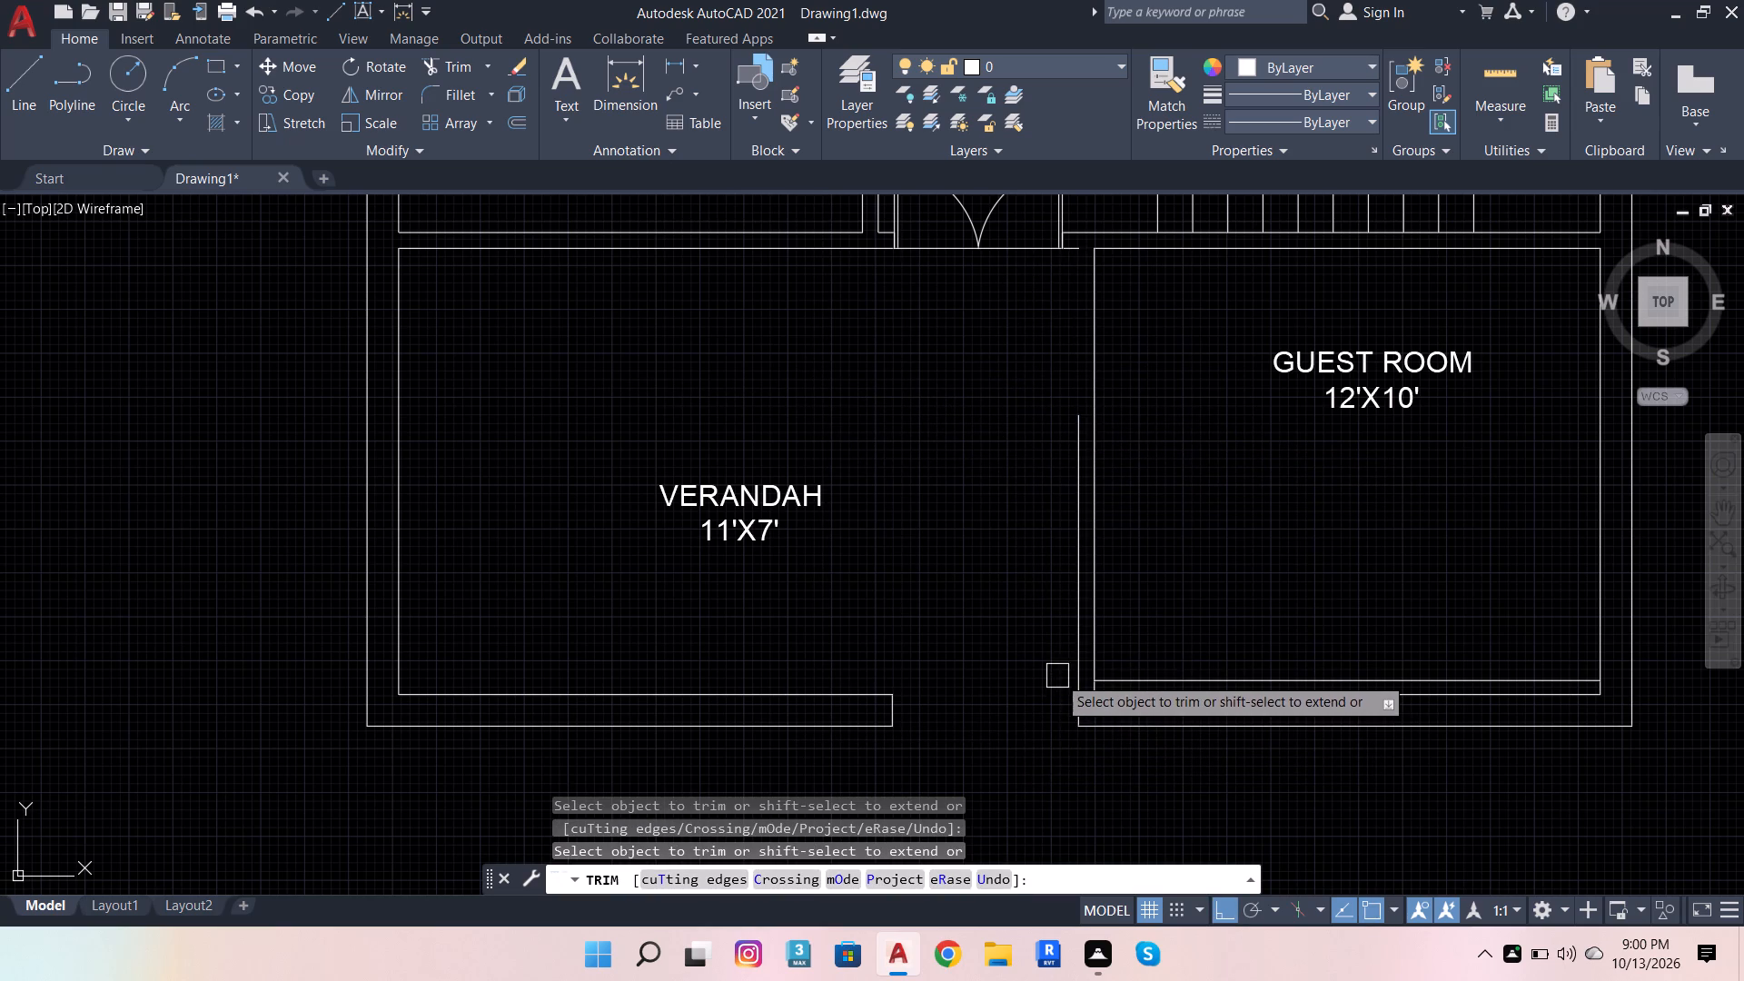
shift+click(1070, 534)
shift+click(1070, 444)
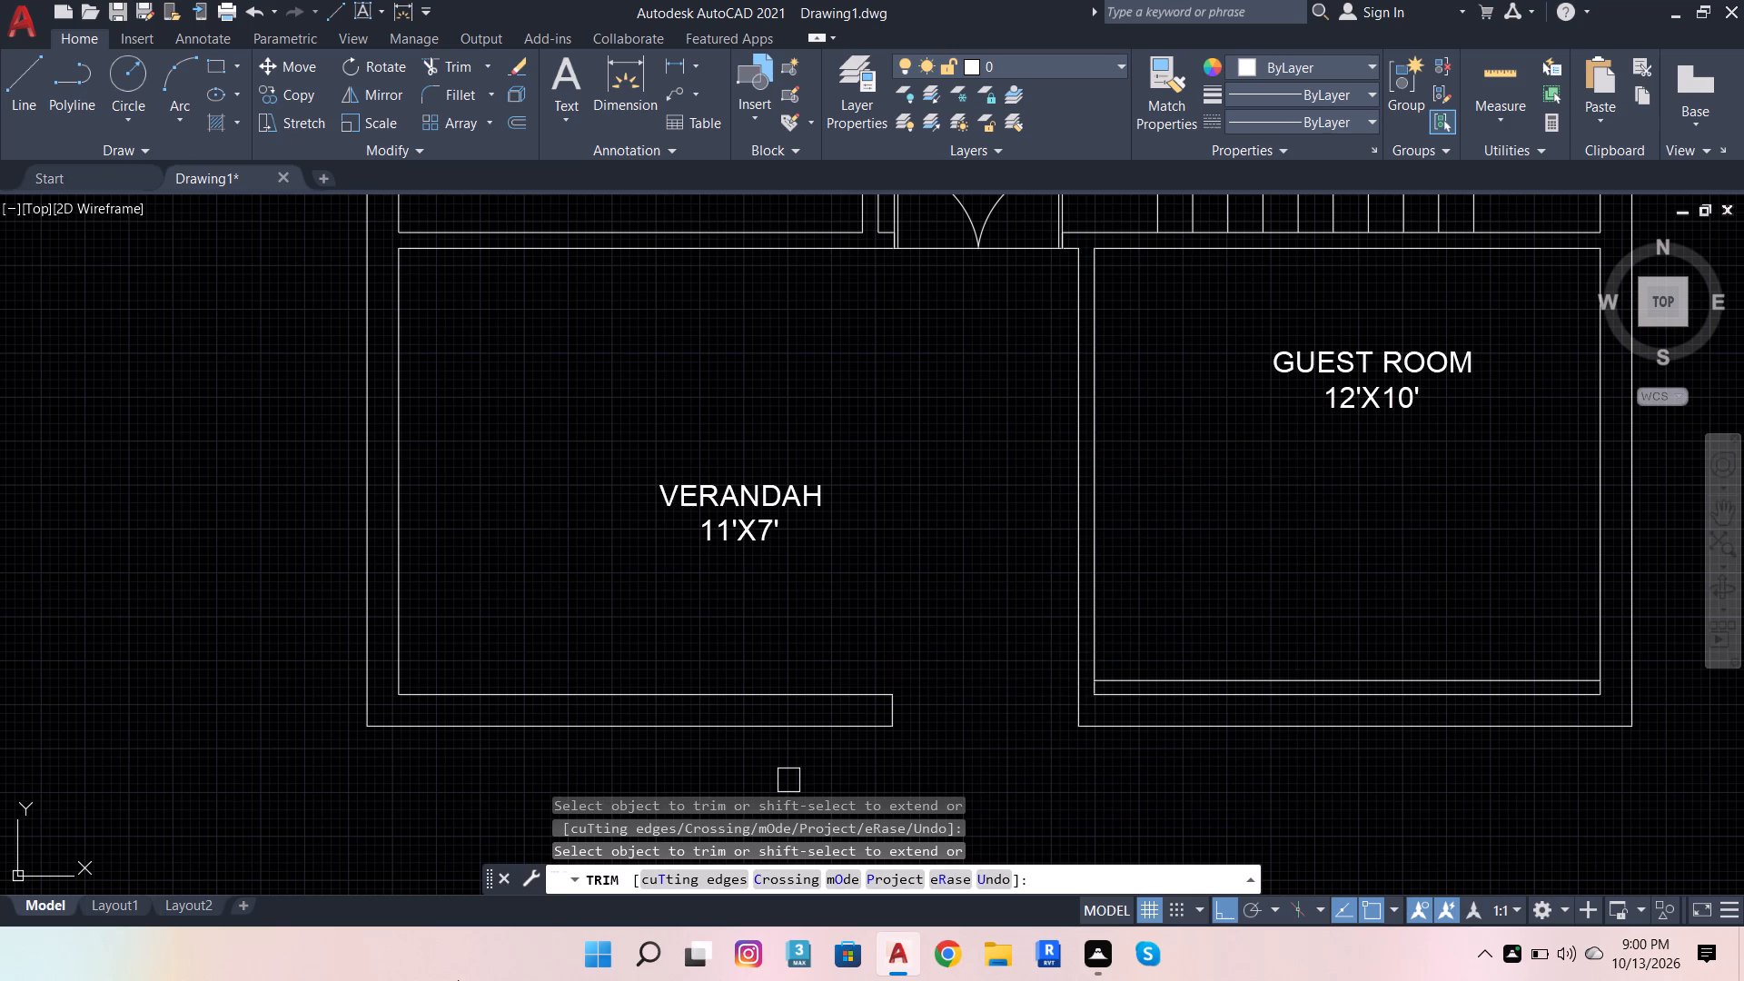
Draw crossing diagonals in the verandah's entrance opening, joined by a 9" line along the east jamb.
click(18, 100)
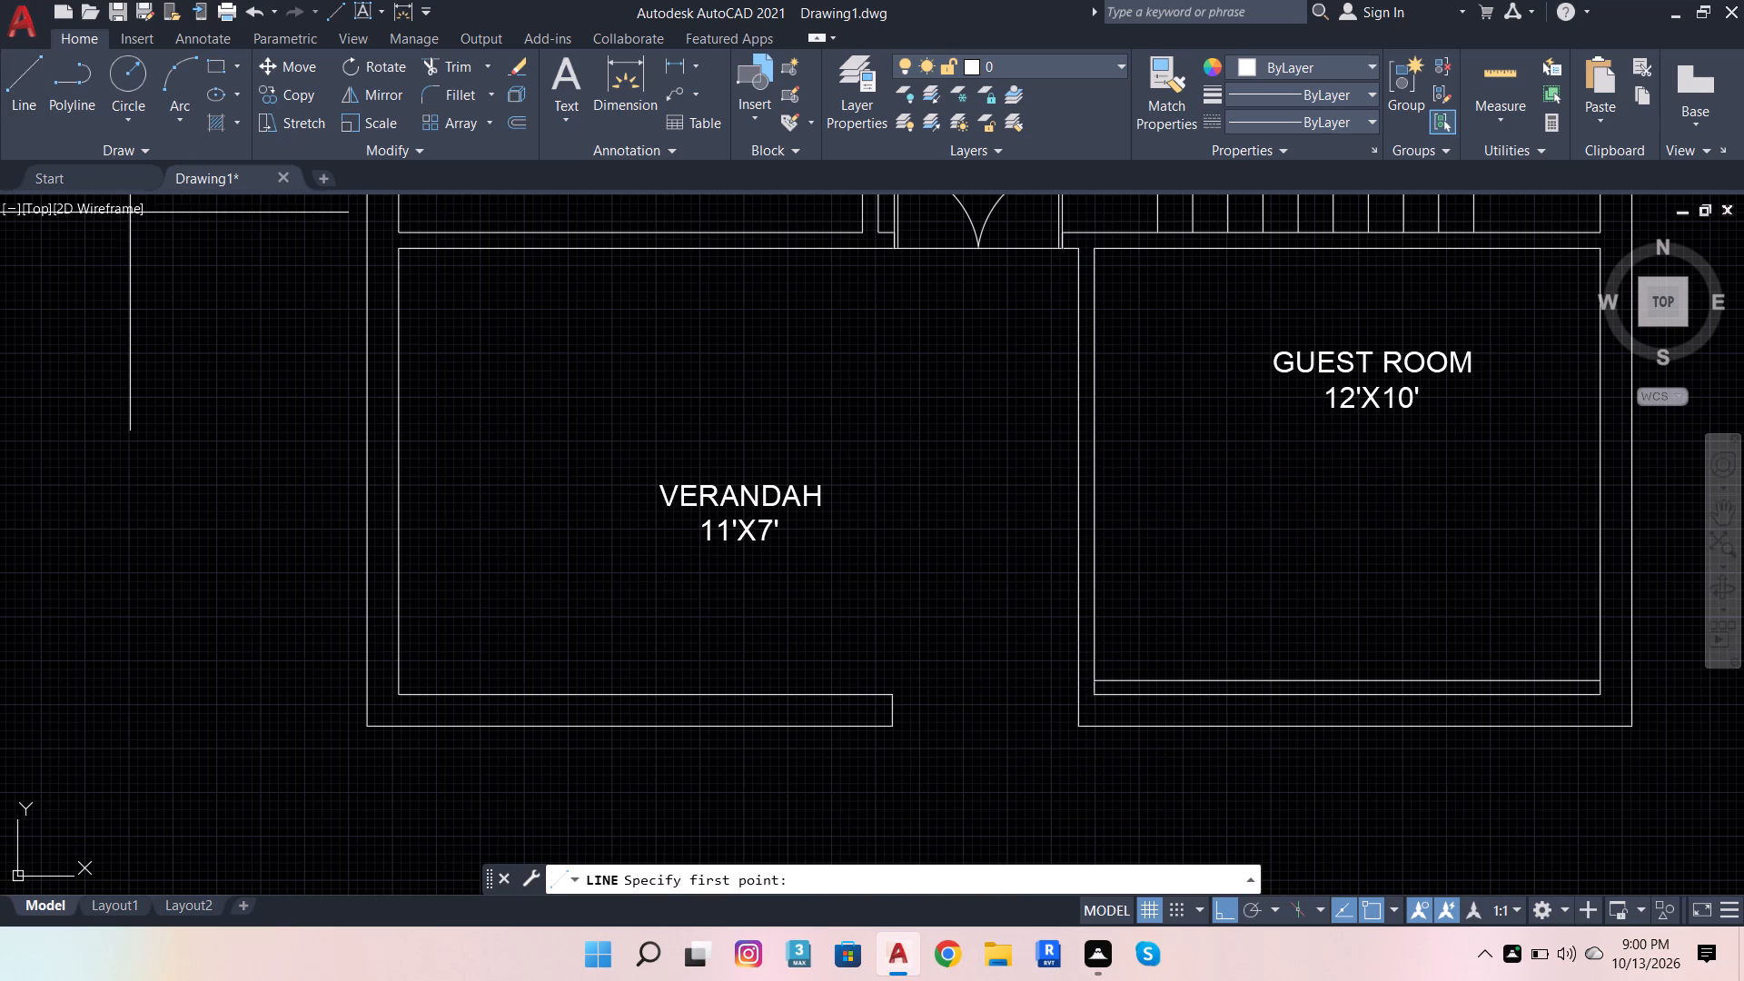
click(889, 702)
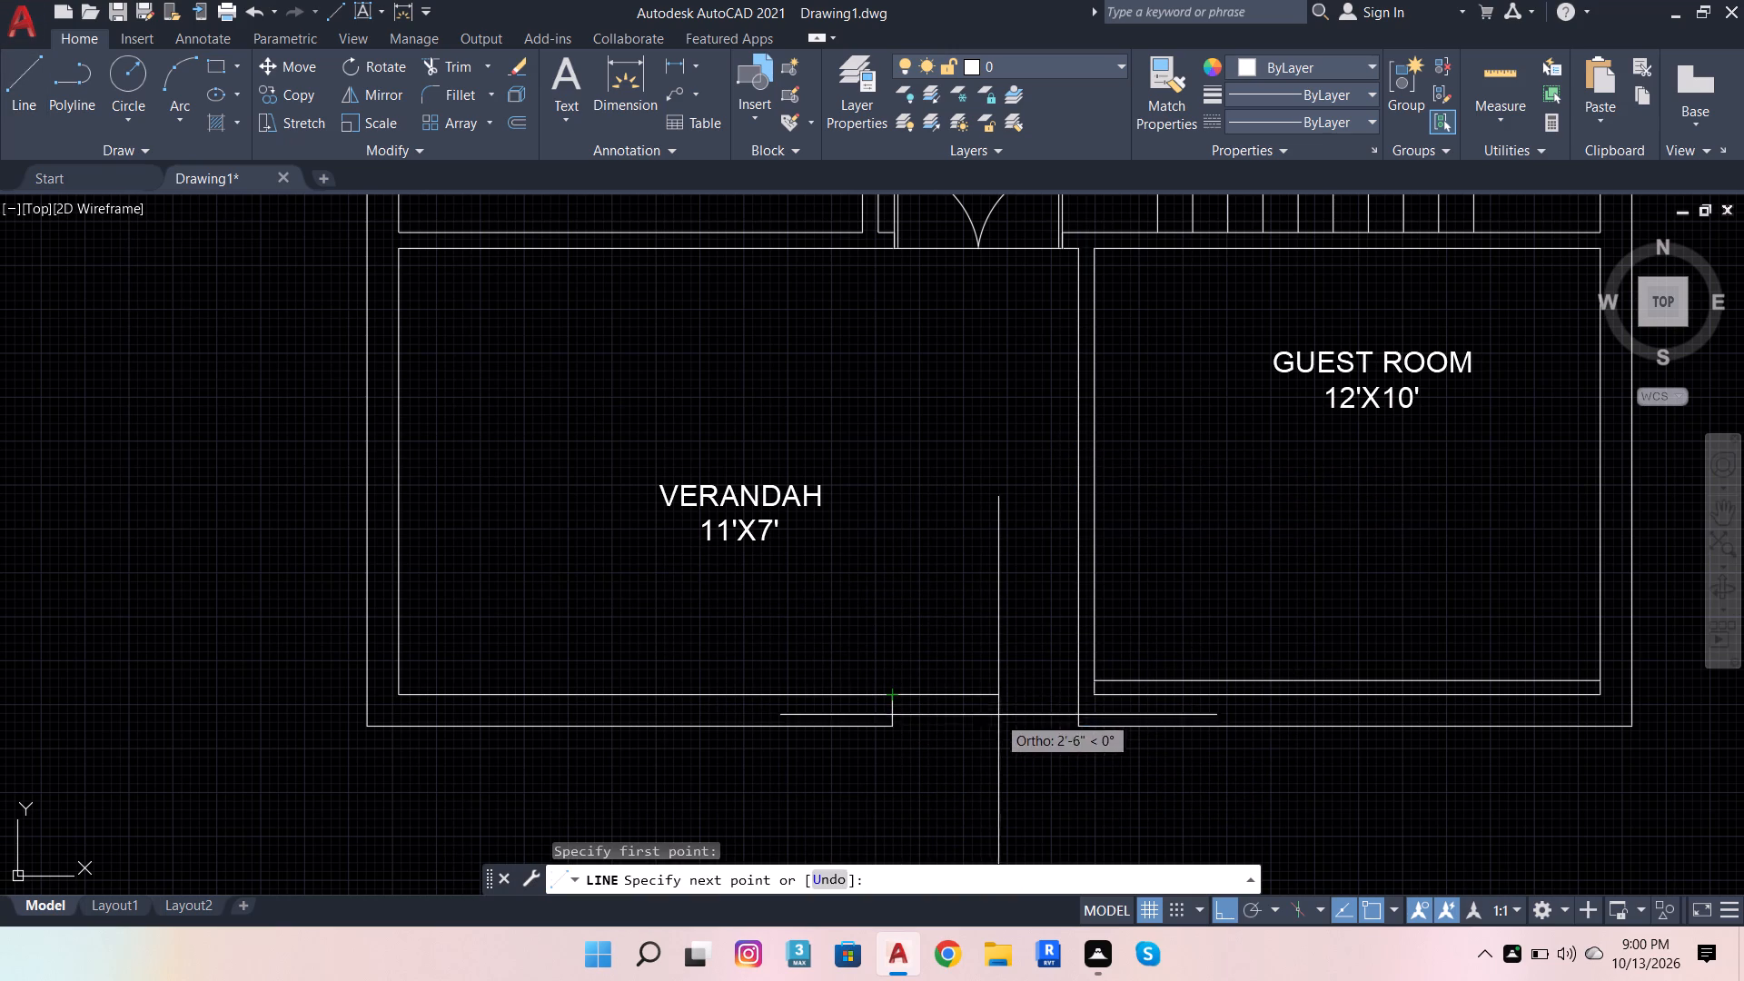
click(1073, 722)
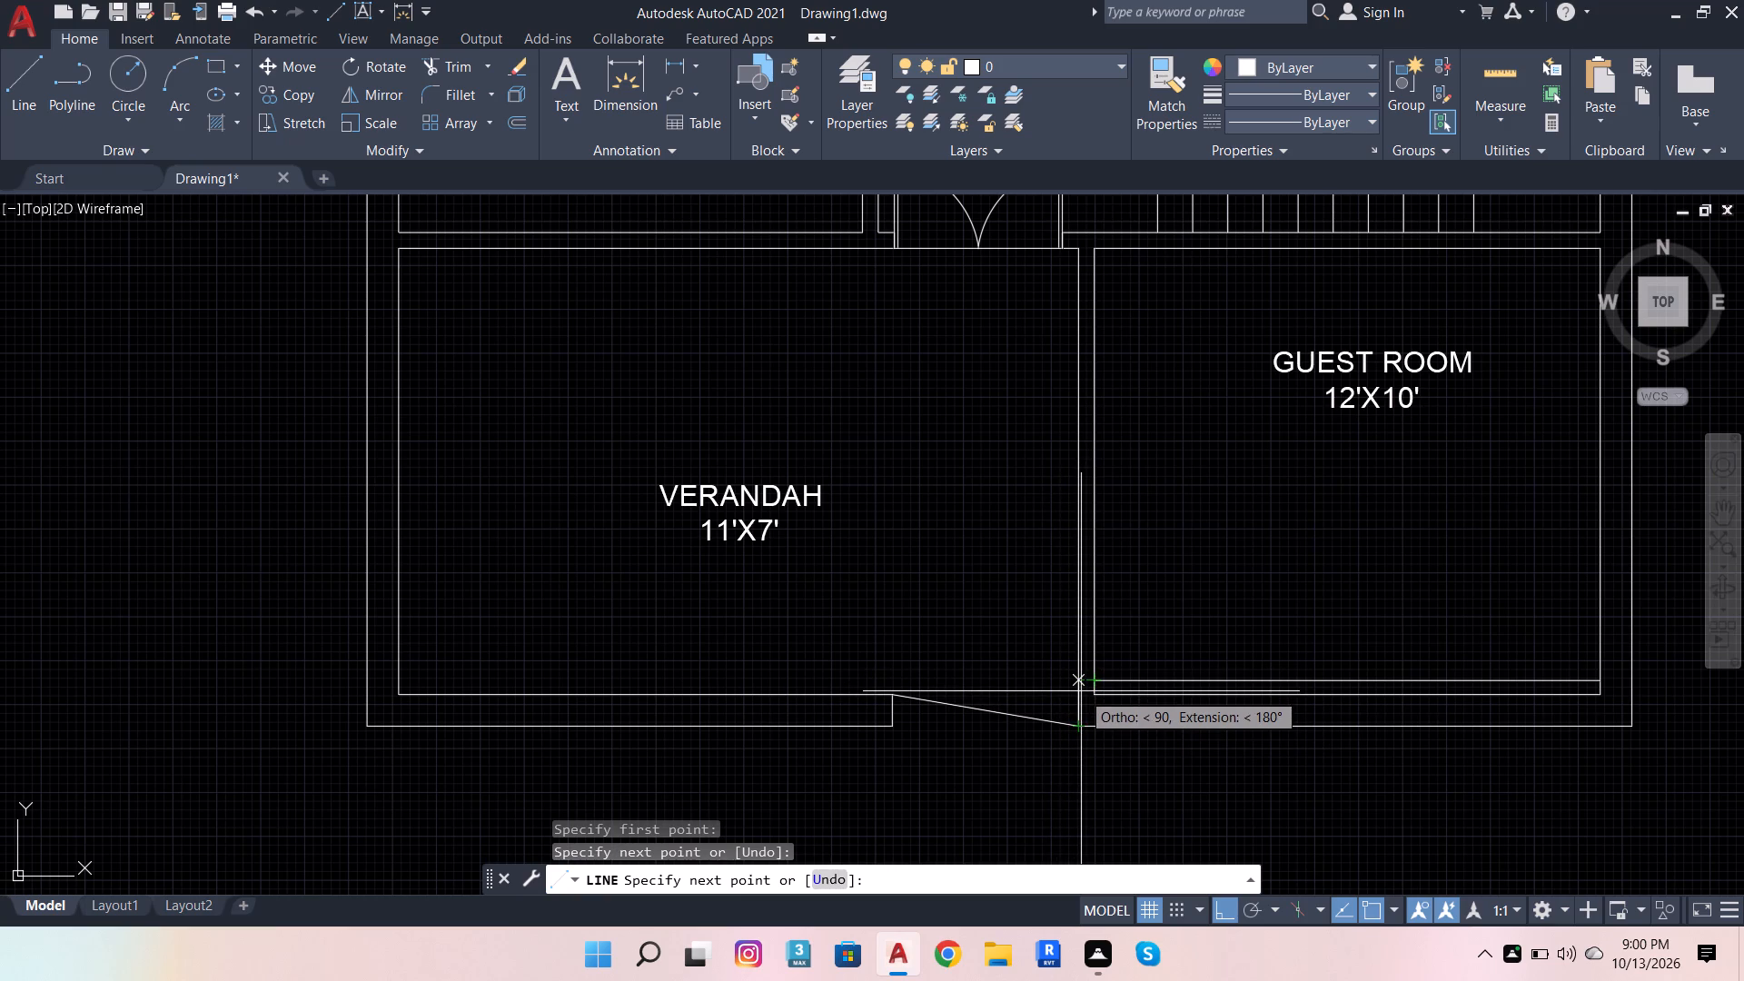
key(9)
key(Return)
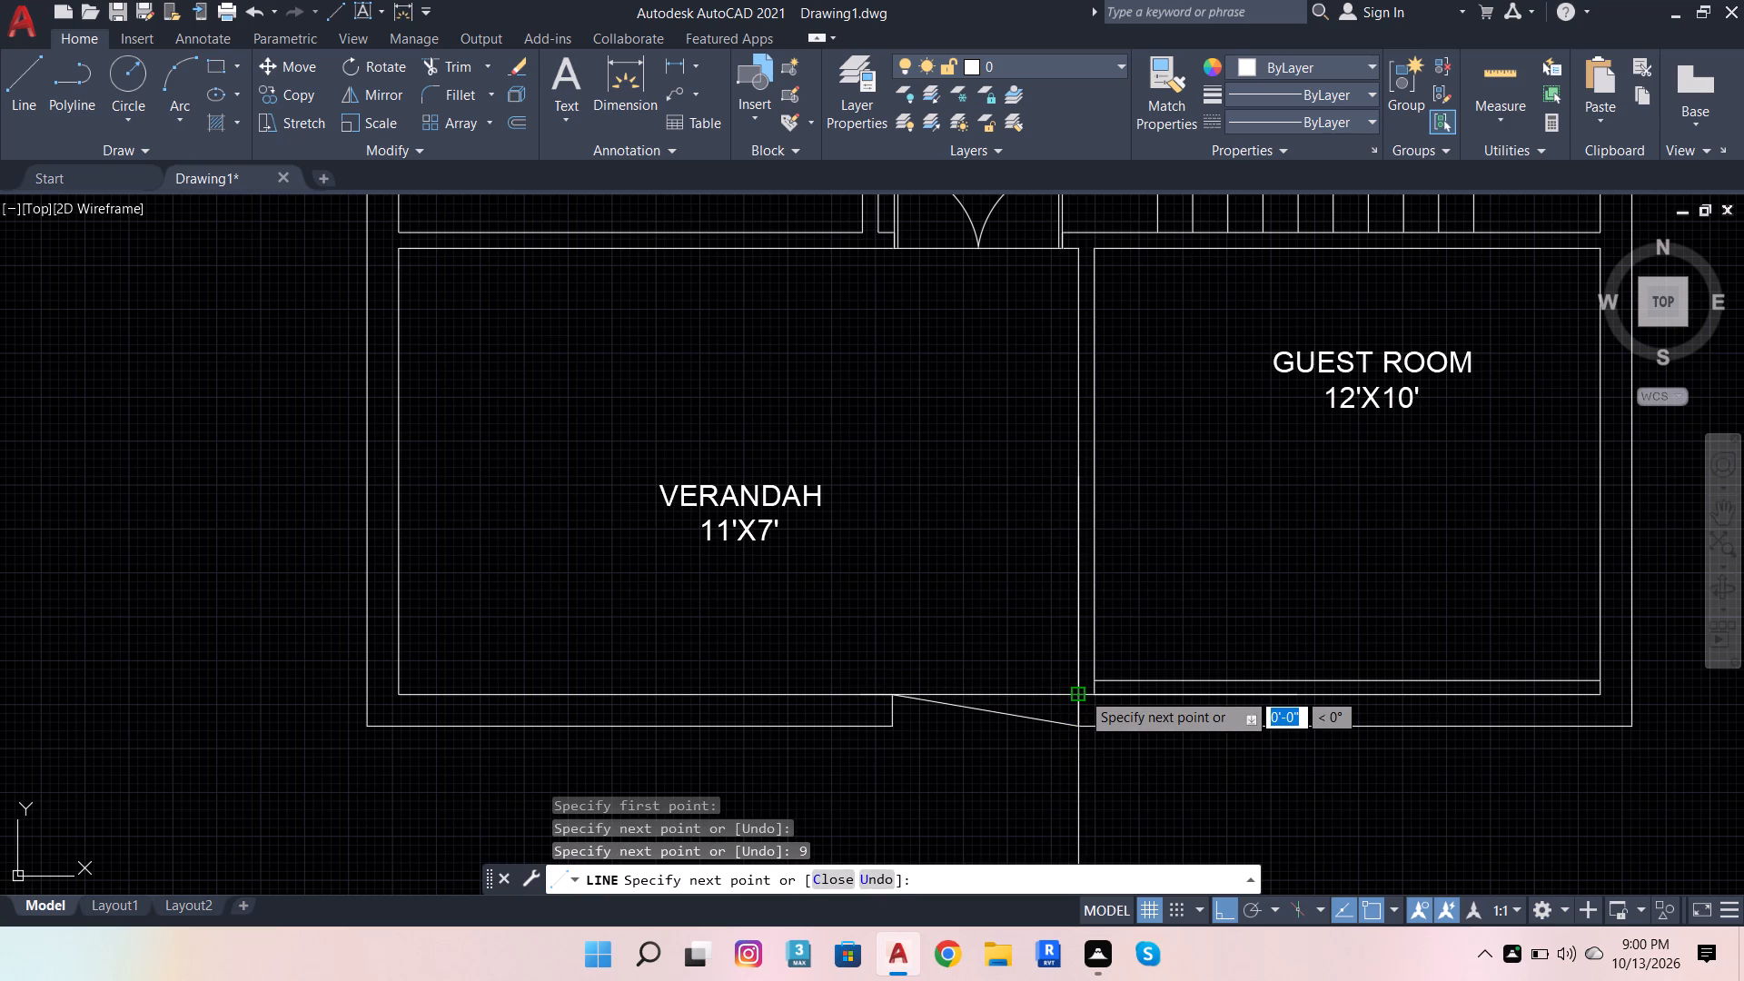
click(893, 731)
scroll(966, 753, down, 1)
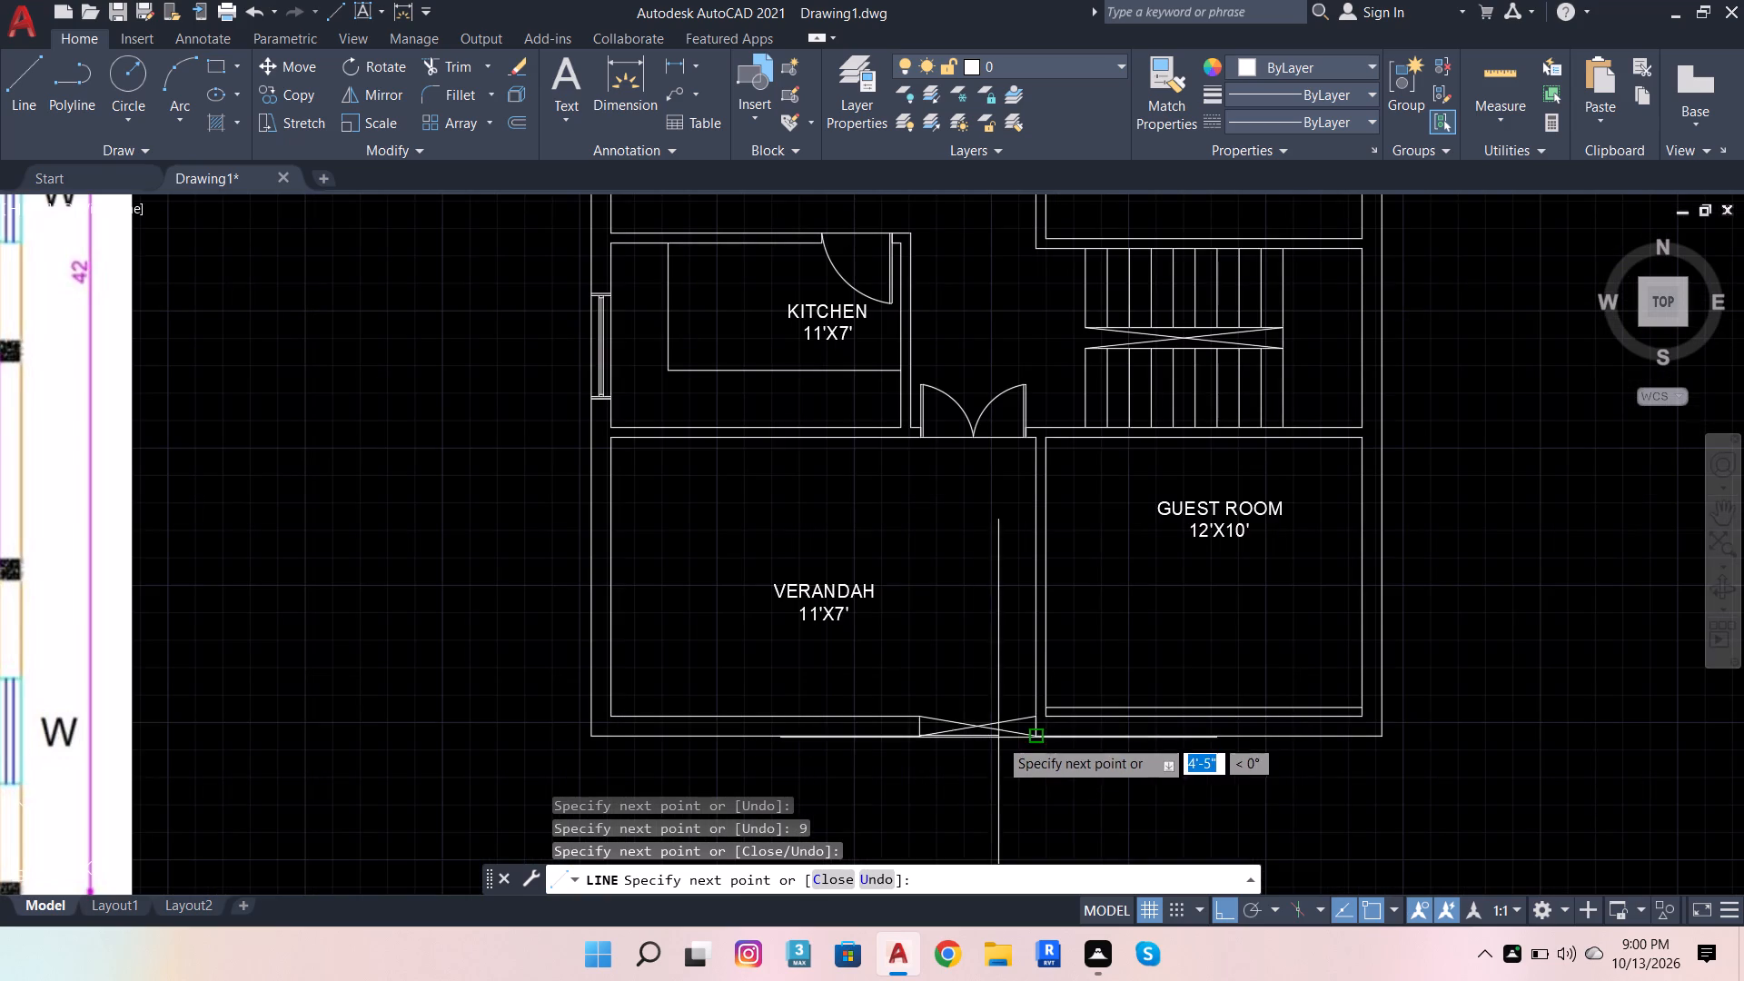
key(Escape)
scroll(923, 638, down, 3)
scroll(873, 653, up, 2)
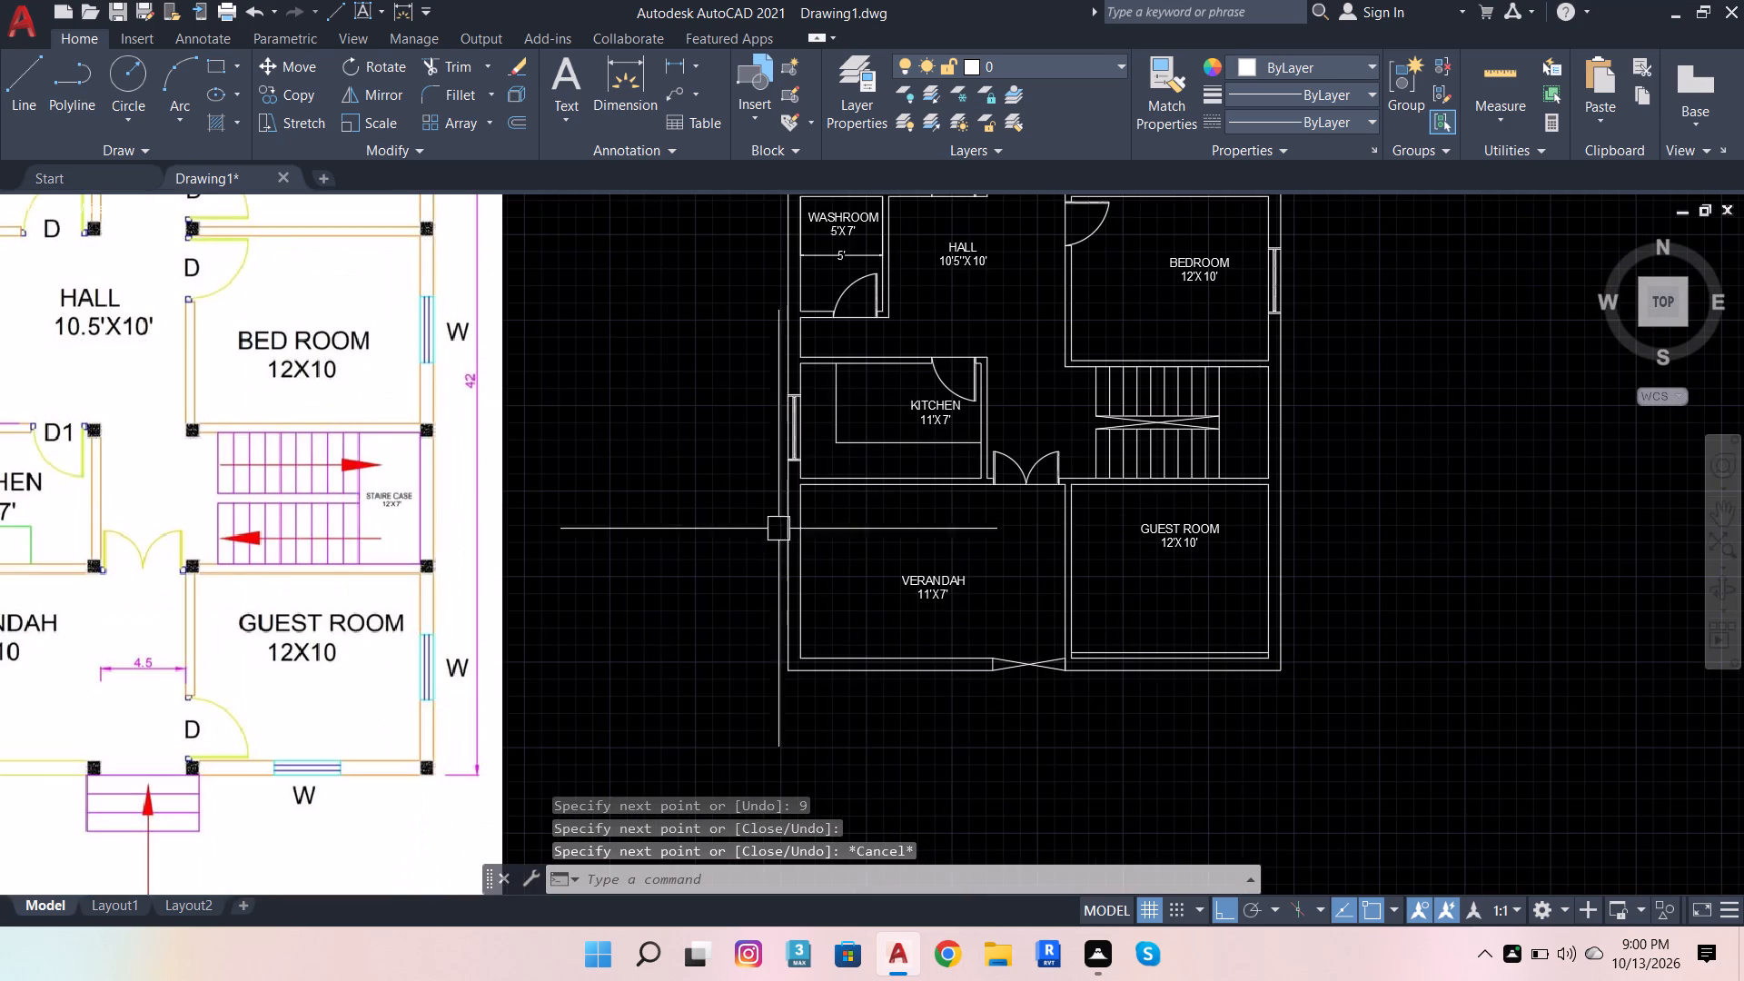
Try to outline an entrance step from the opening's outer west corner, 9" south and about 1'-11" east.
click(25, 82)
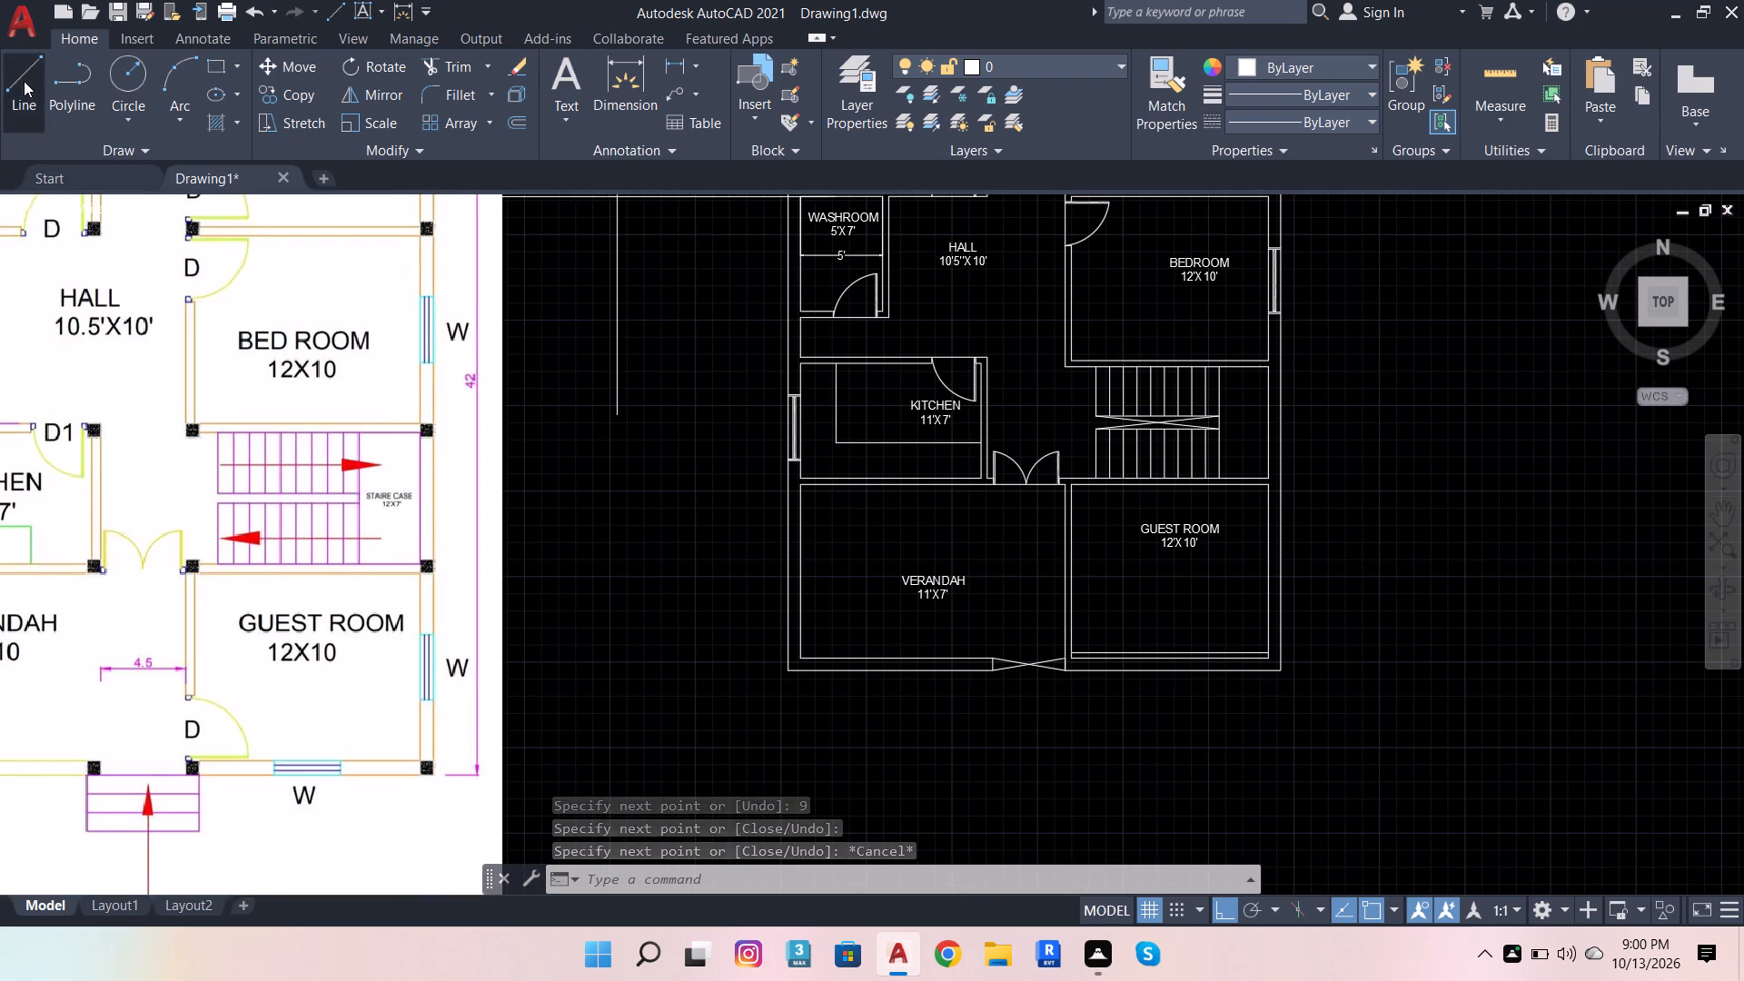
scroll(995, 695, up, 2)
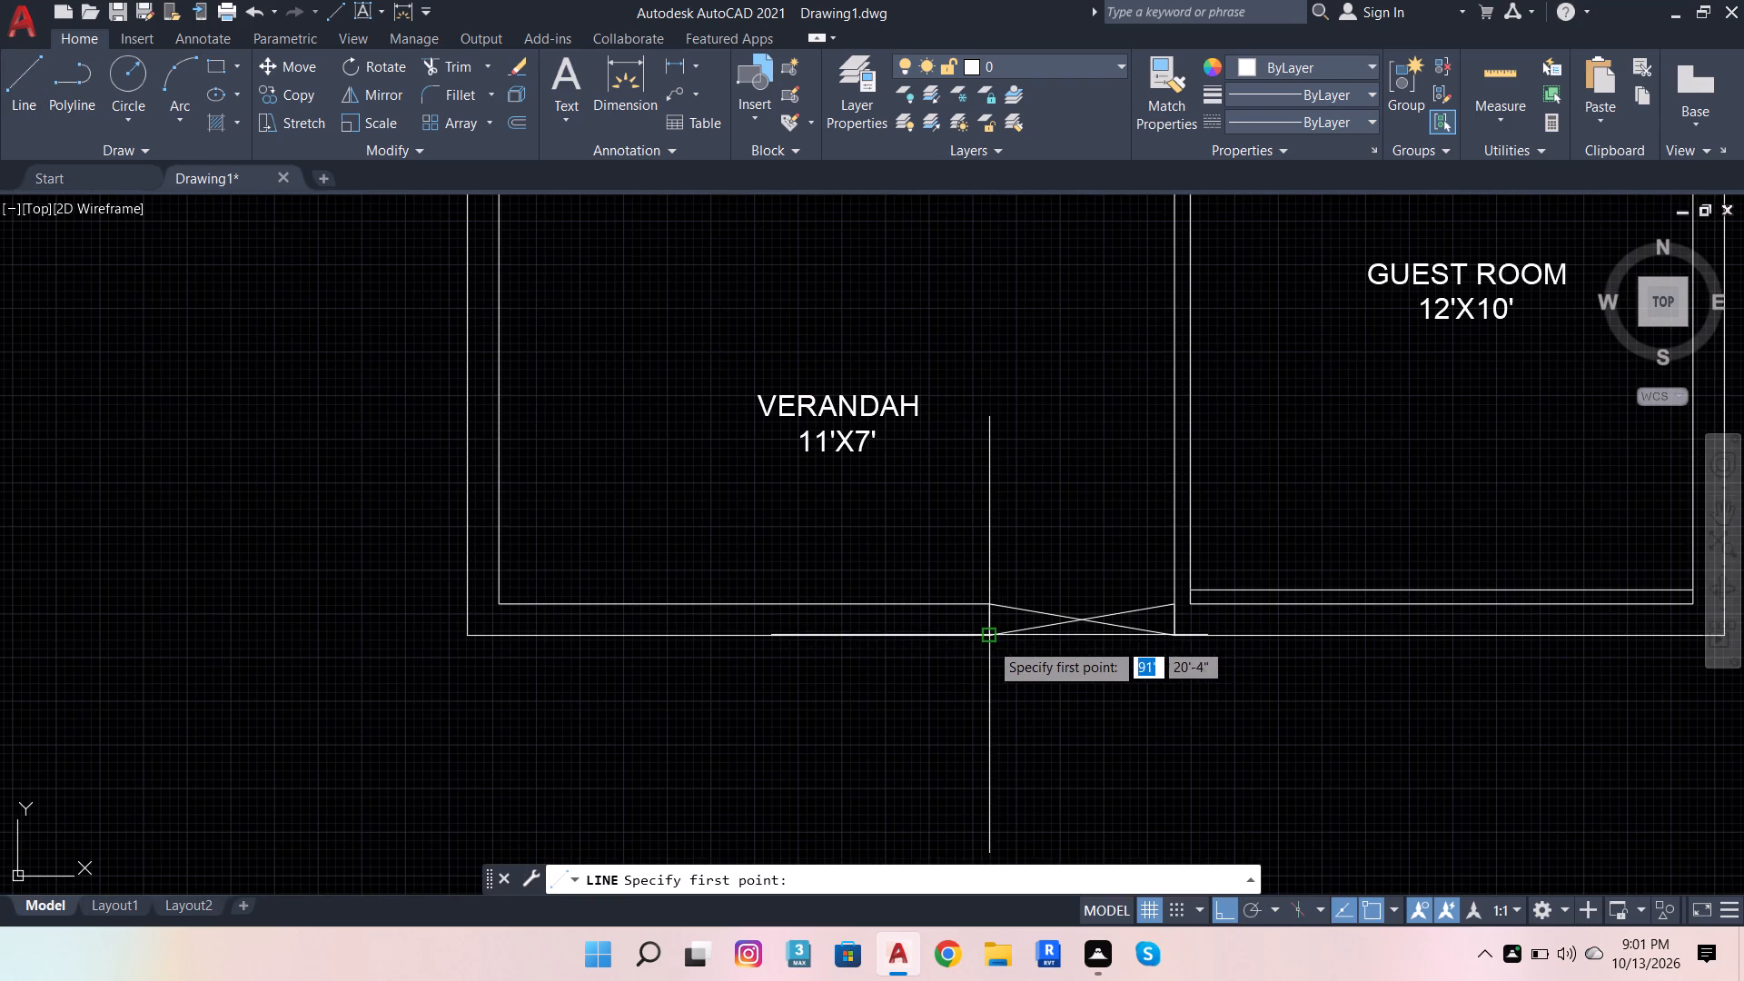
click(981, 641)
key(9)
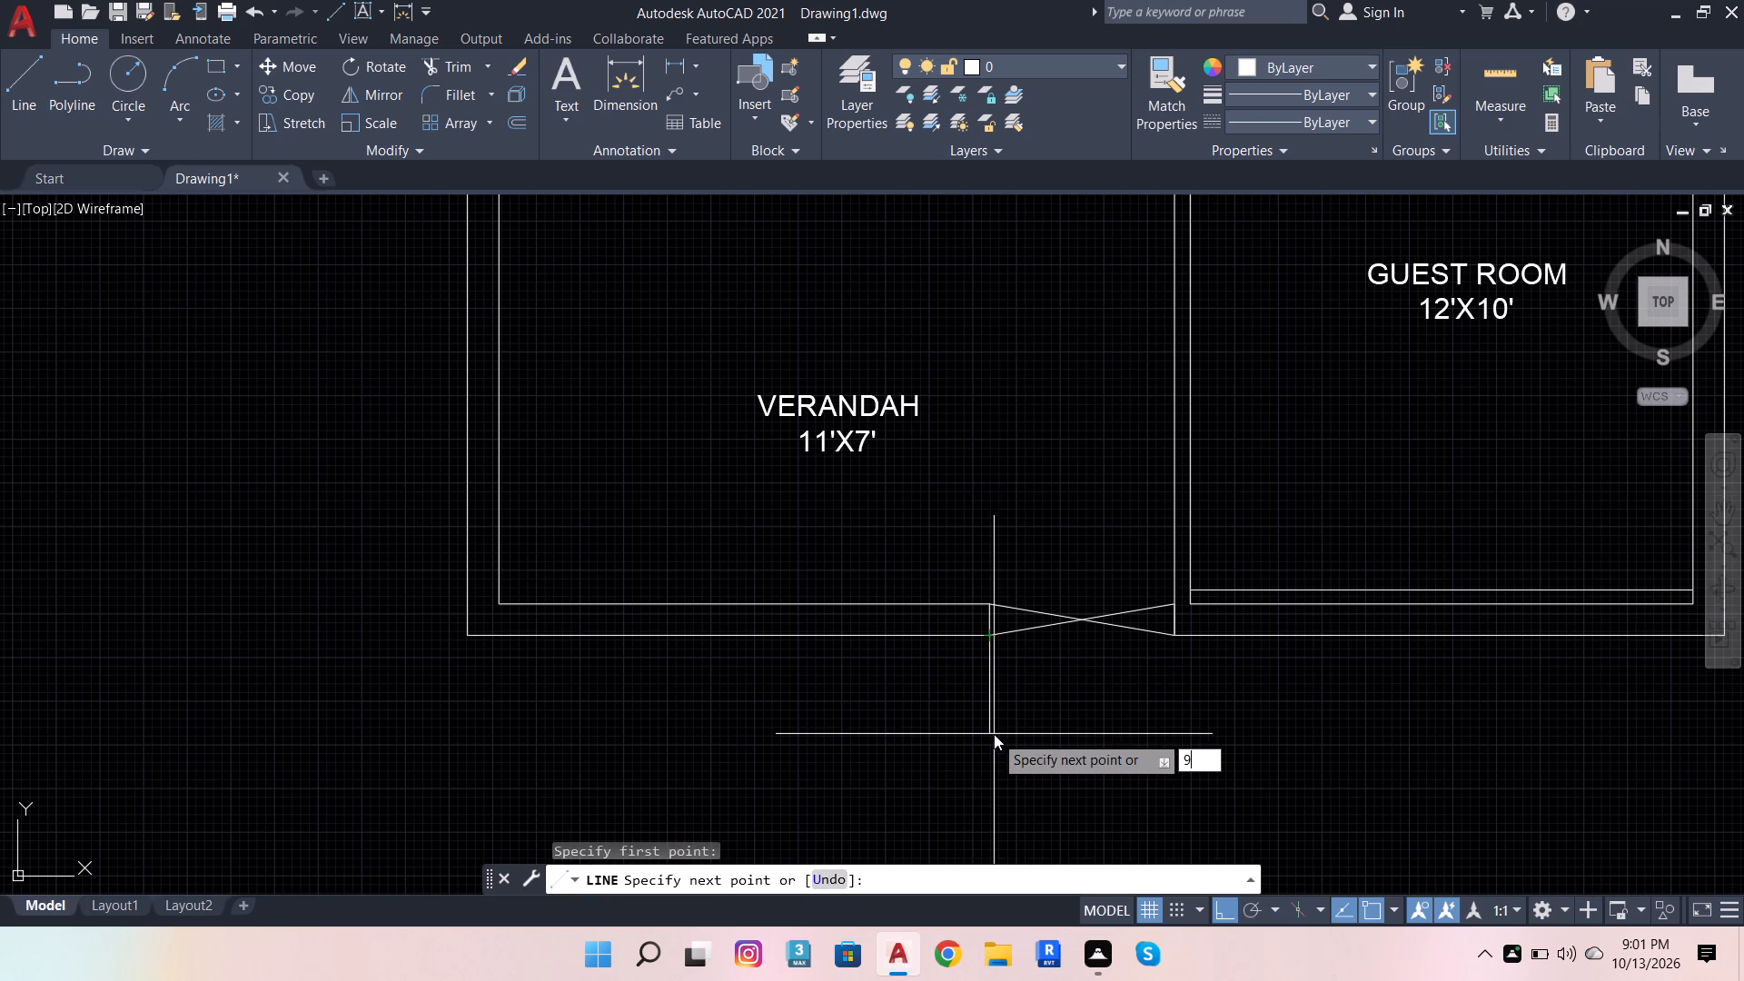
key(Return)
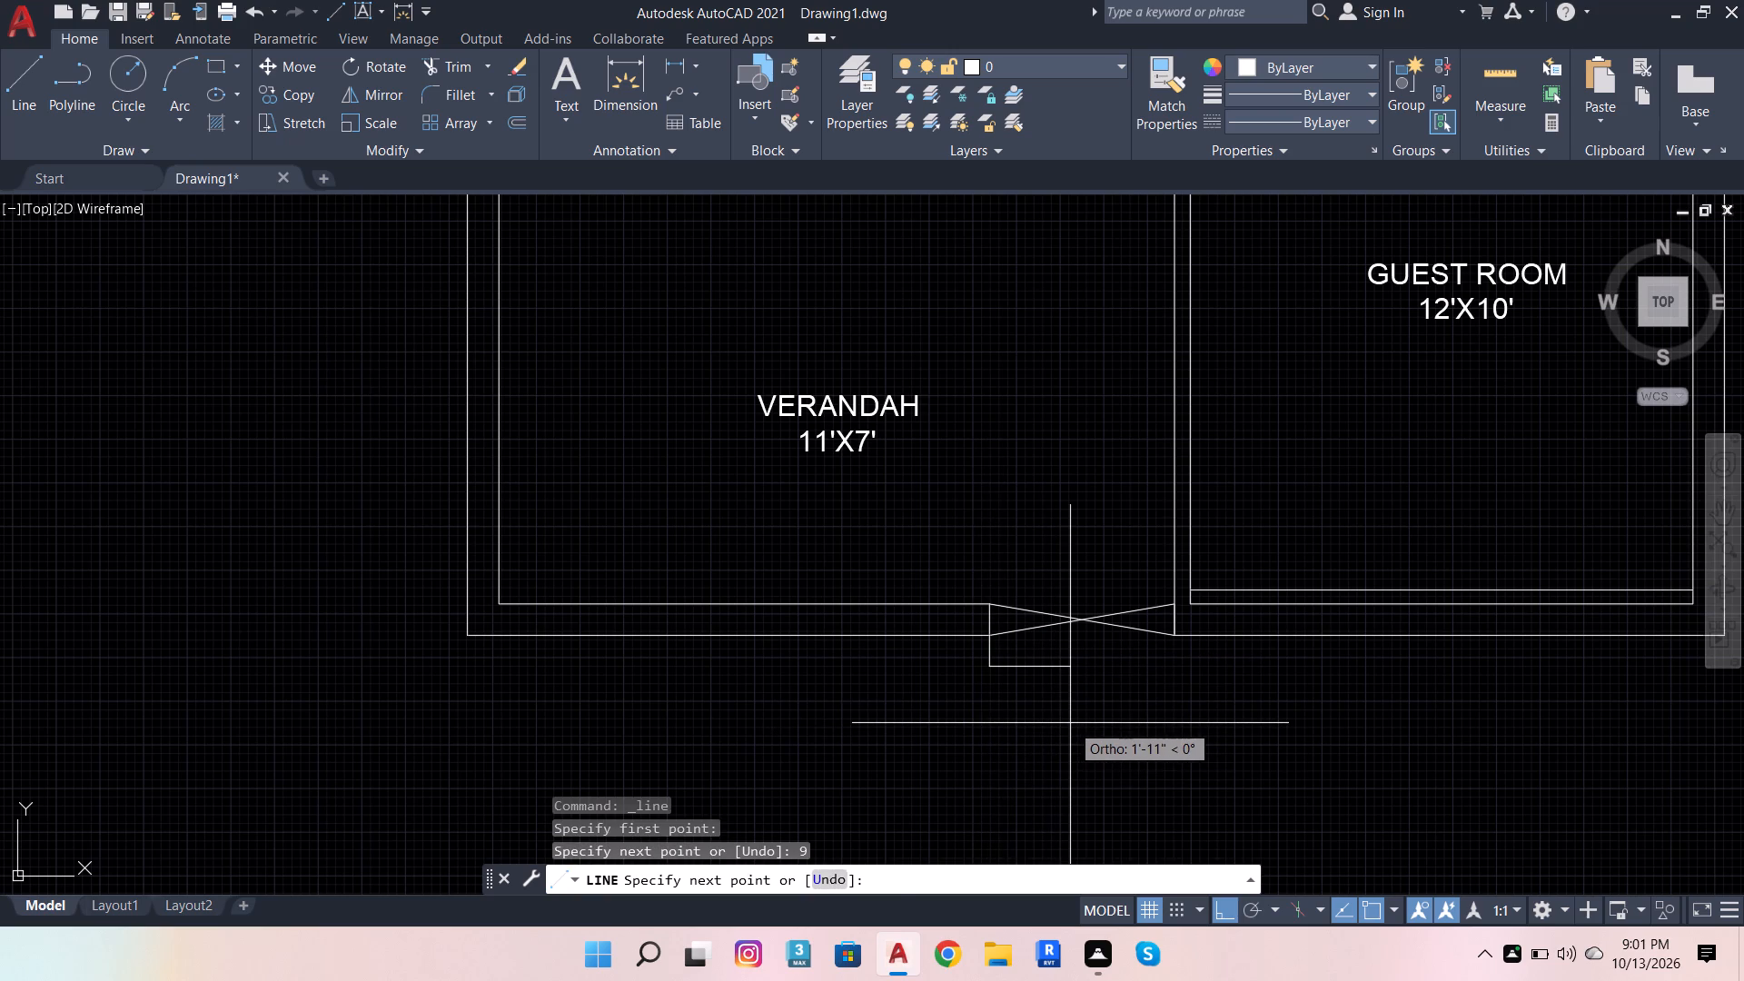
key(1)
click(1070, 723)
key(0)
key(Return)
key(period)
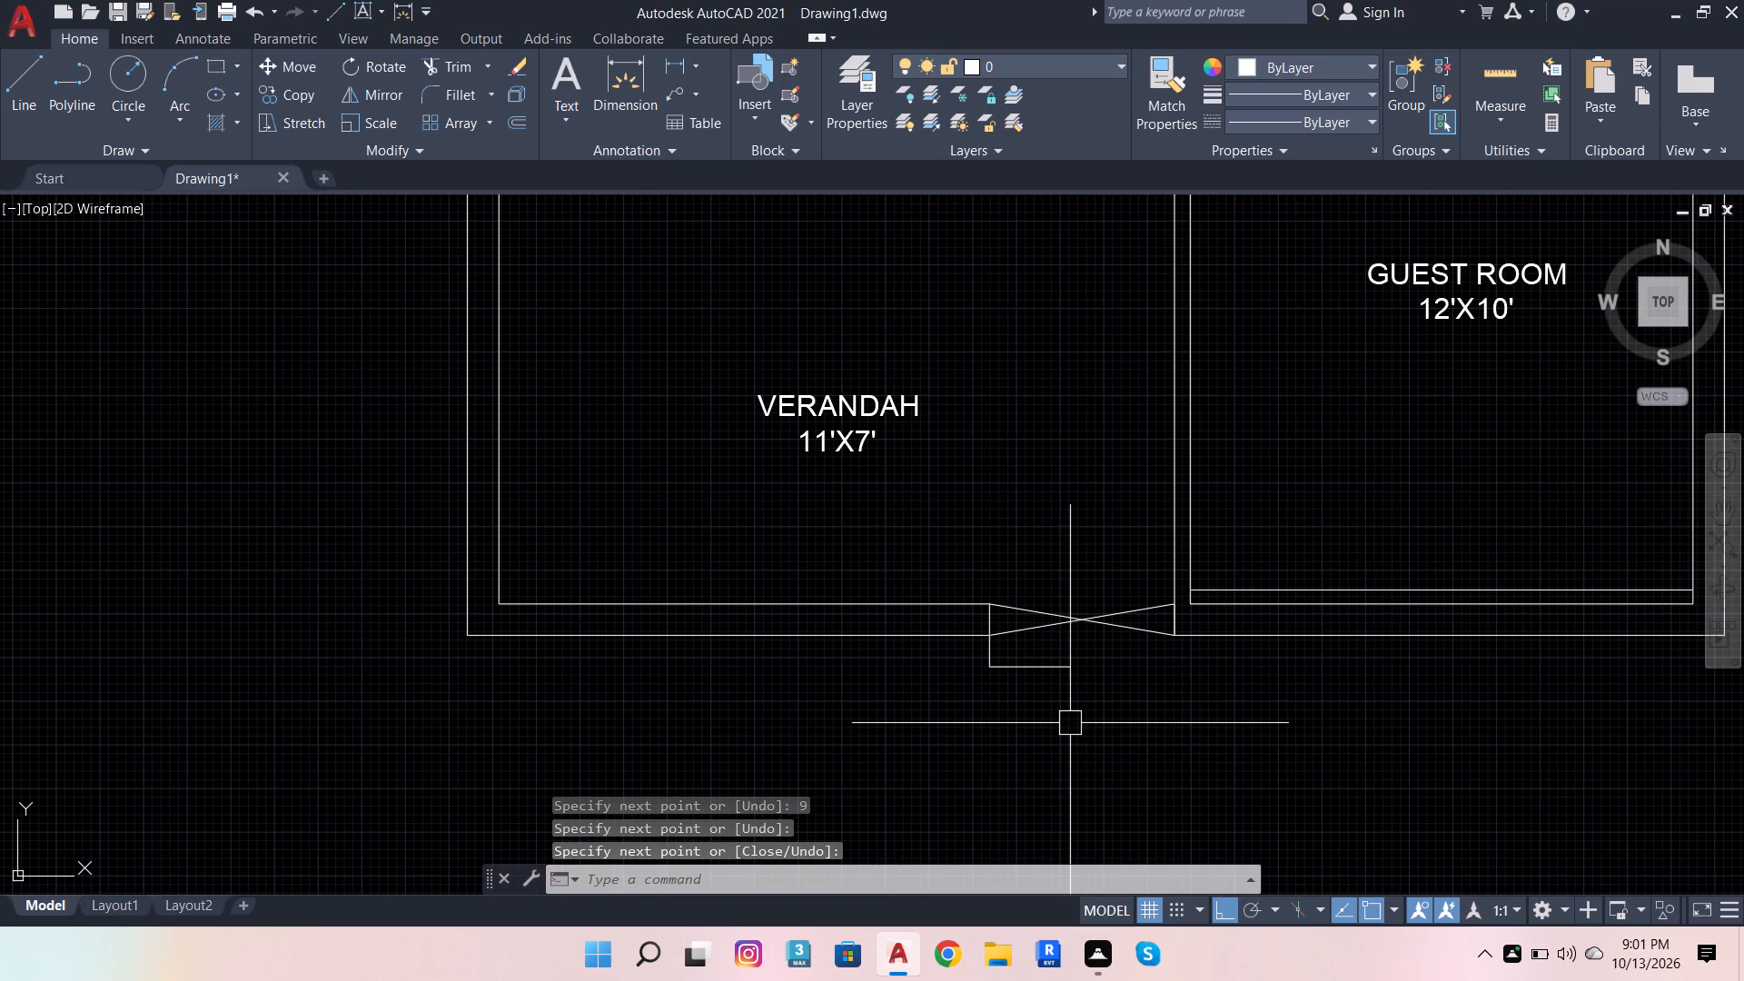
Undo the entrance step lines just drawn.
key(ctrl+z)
Outline an entrance step with lines from the verandah opening's outer west corner: 10" south, 4'5" east, and back north to the outer east corner.
scroll(1015, 675, up, 3)
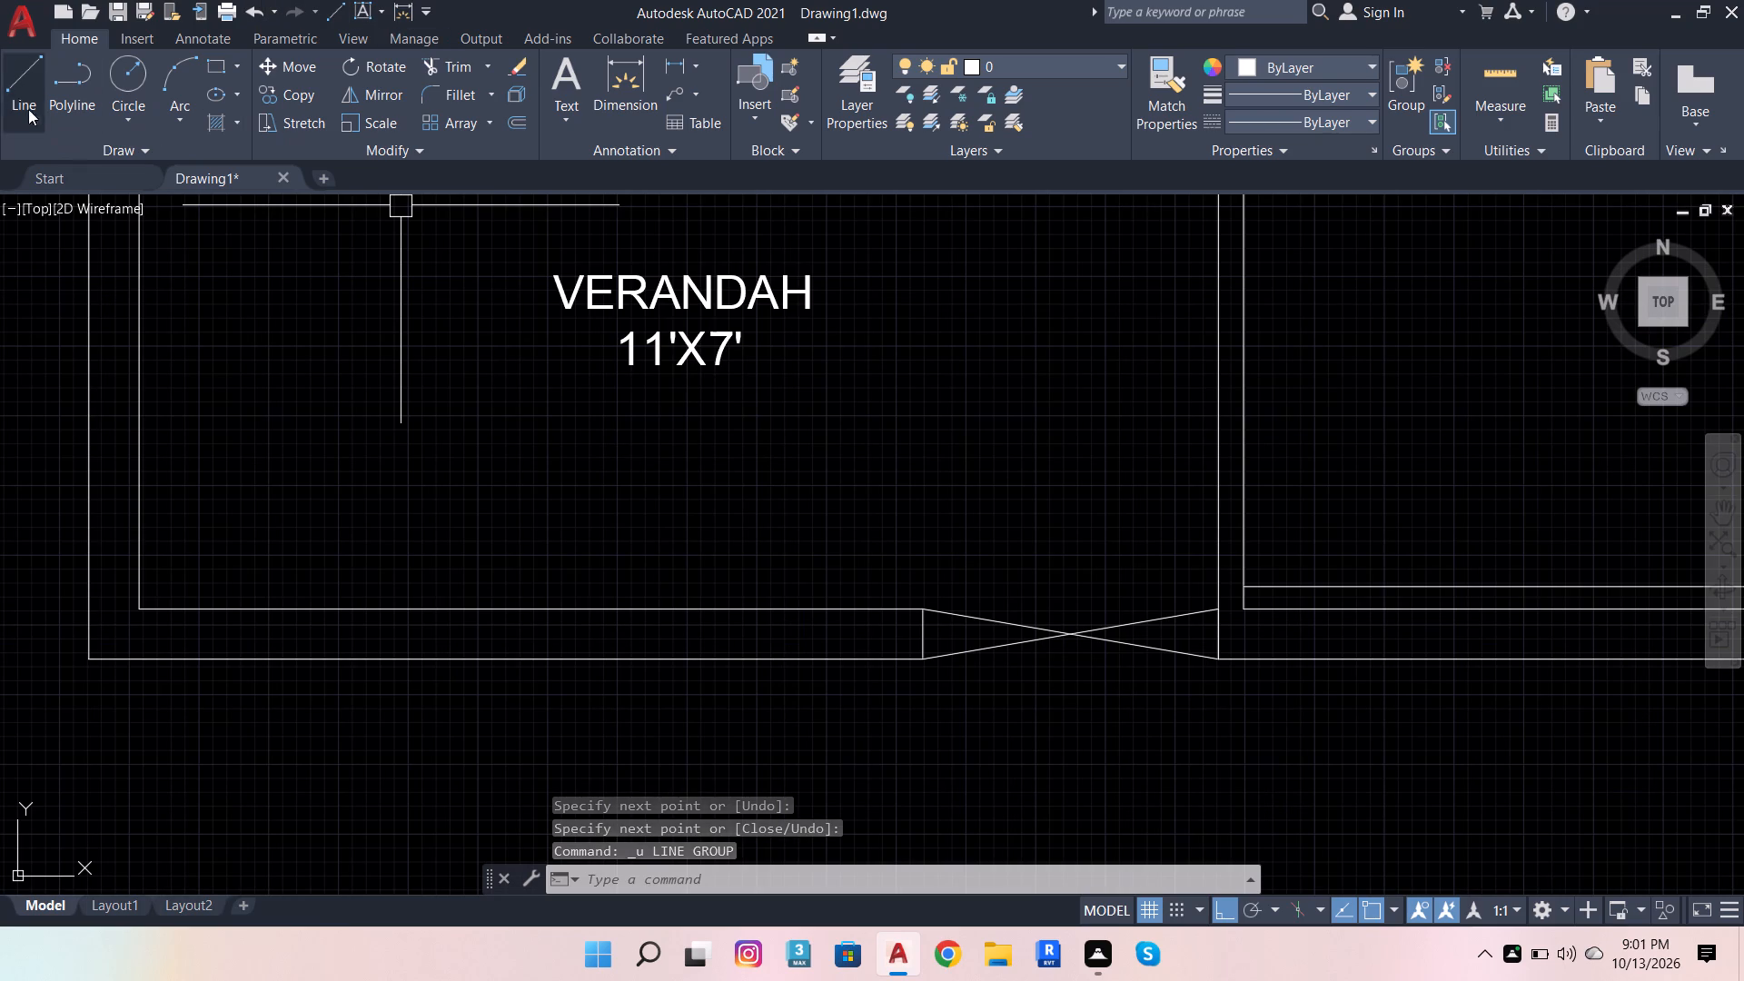
click(4, 88)
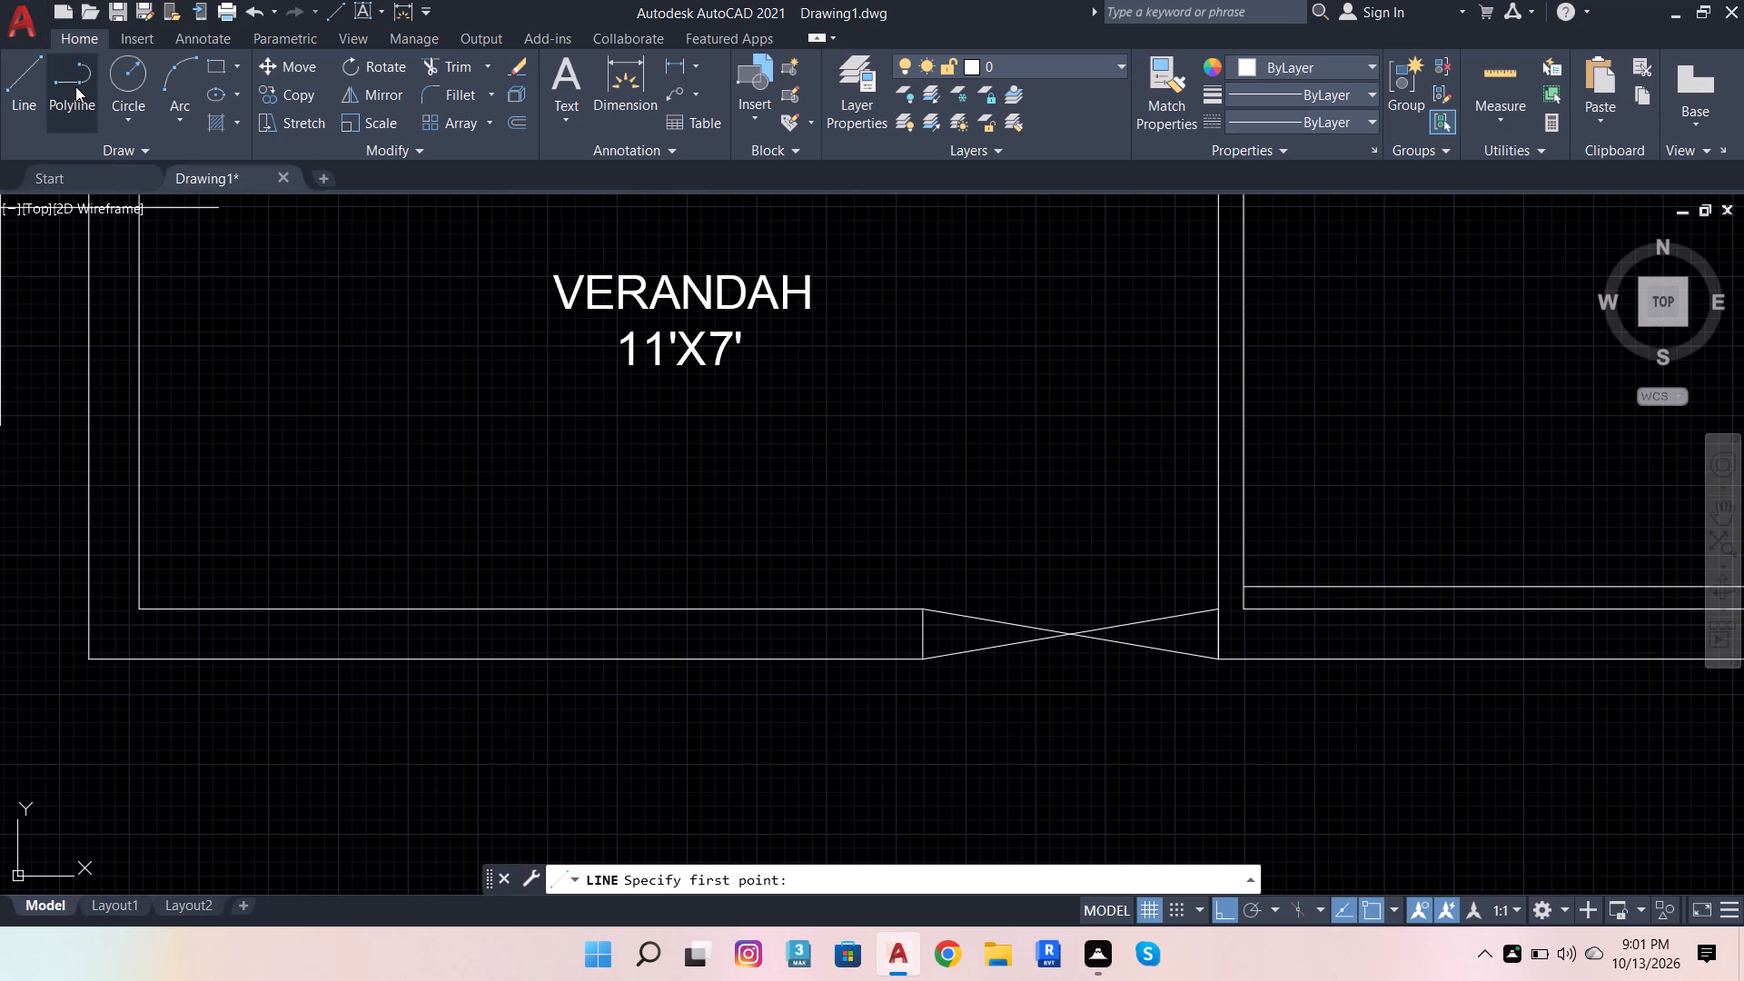
click(22, 95)
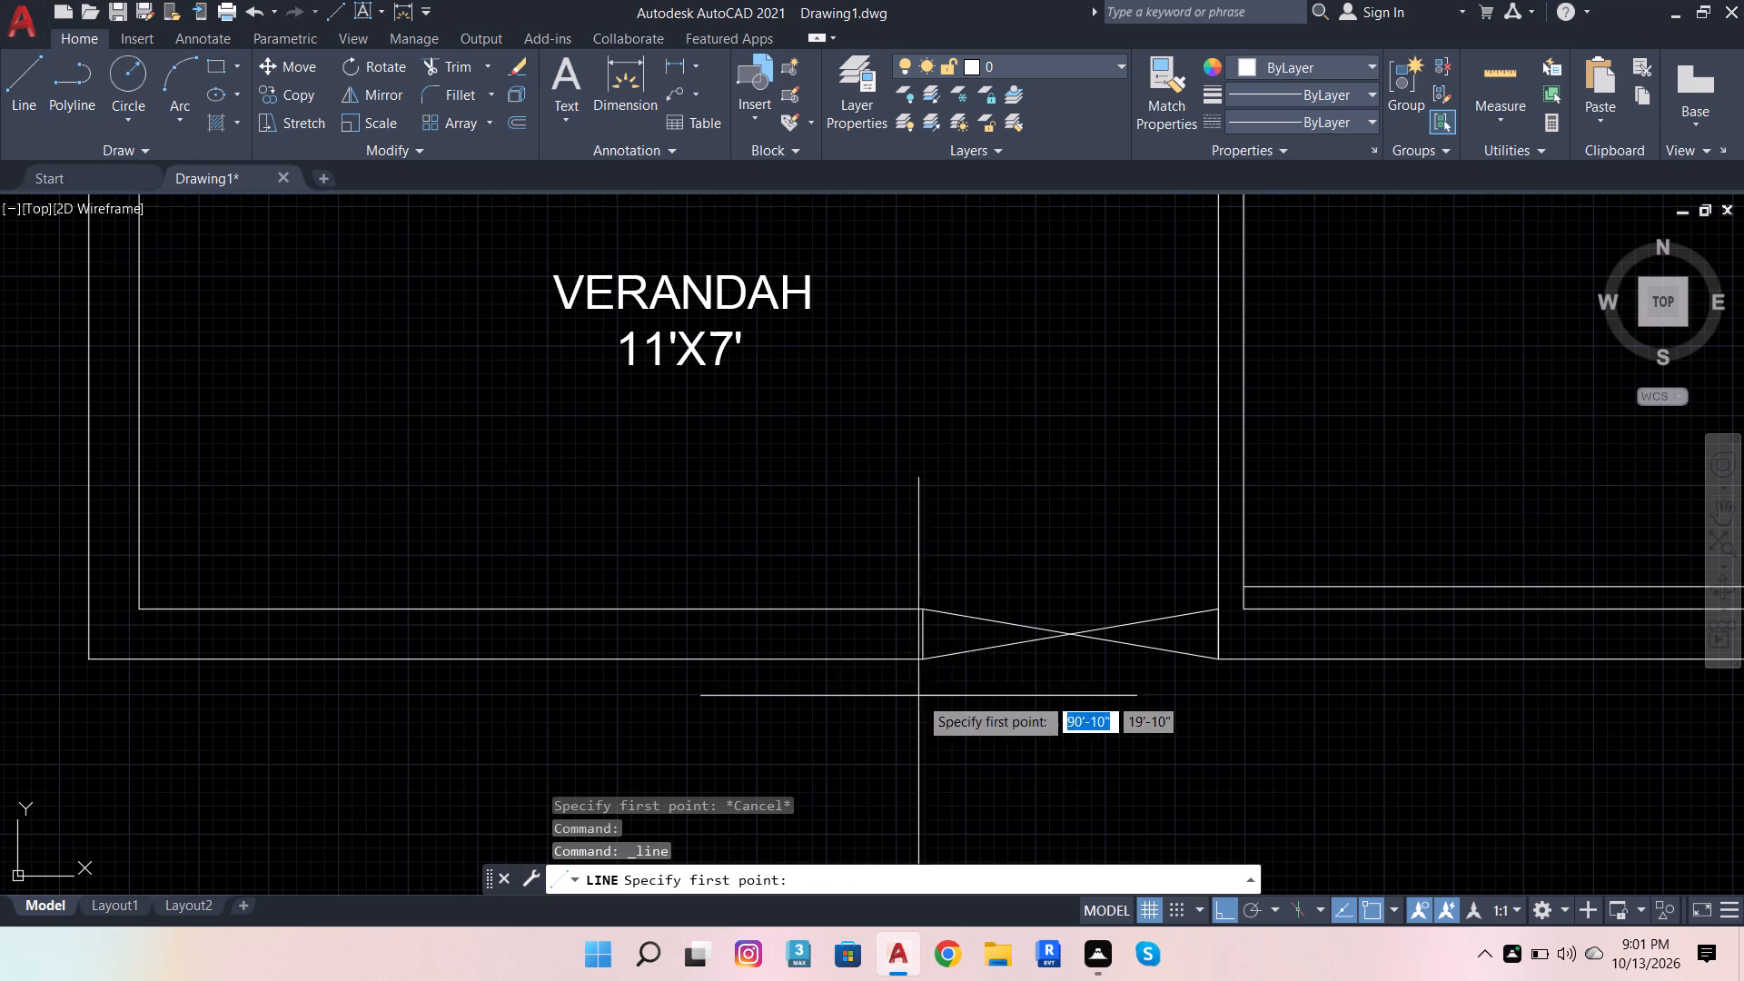
scroll(768, 575, down, 2)
scroll(864, 641, up, 2)
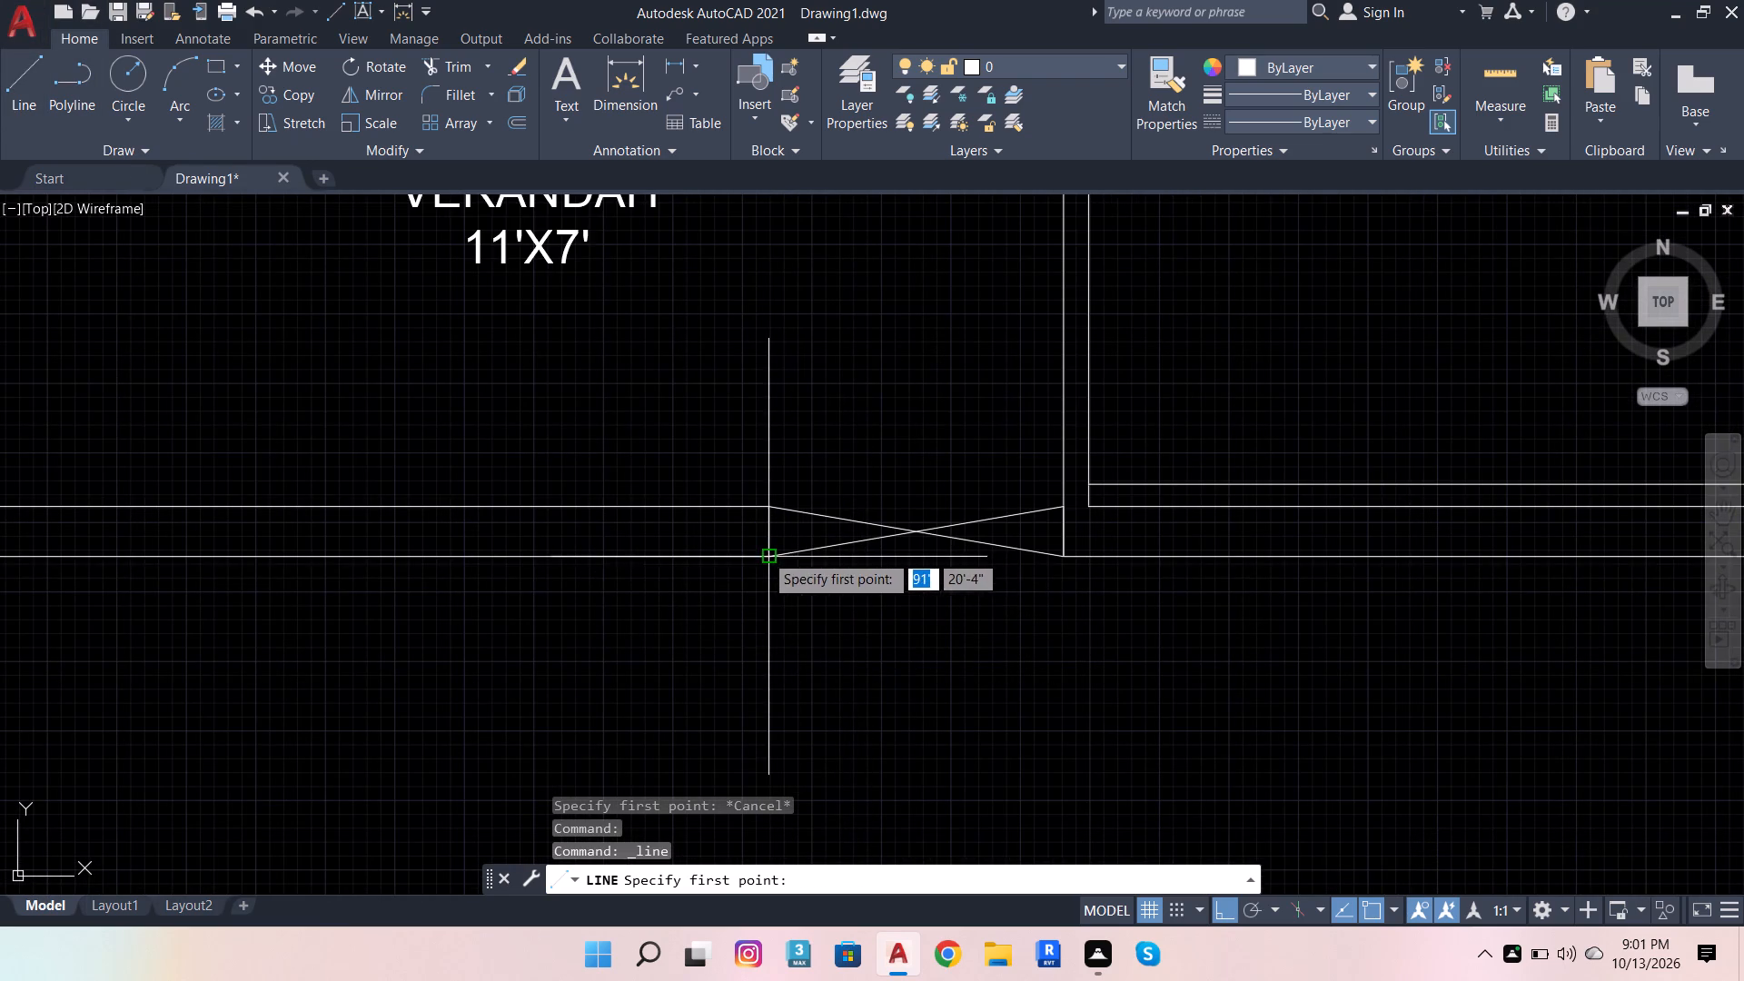
click(763, 554)
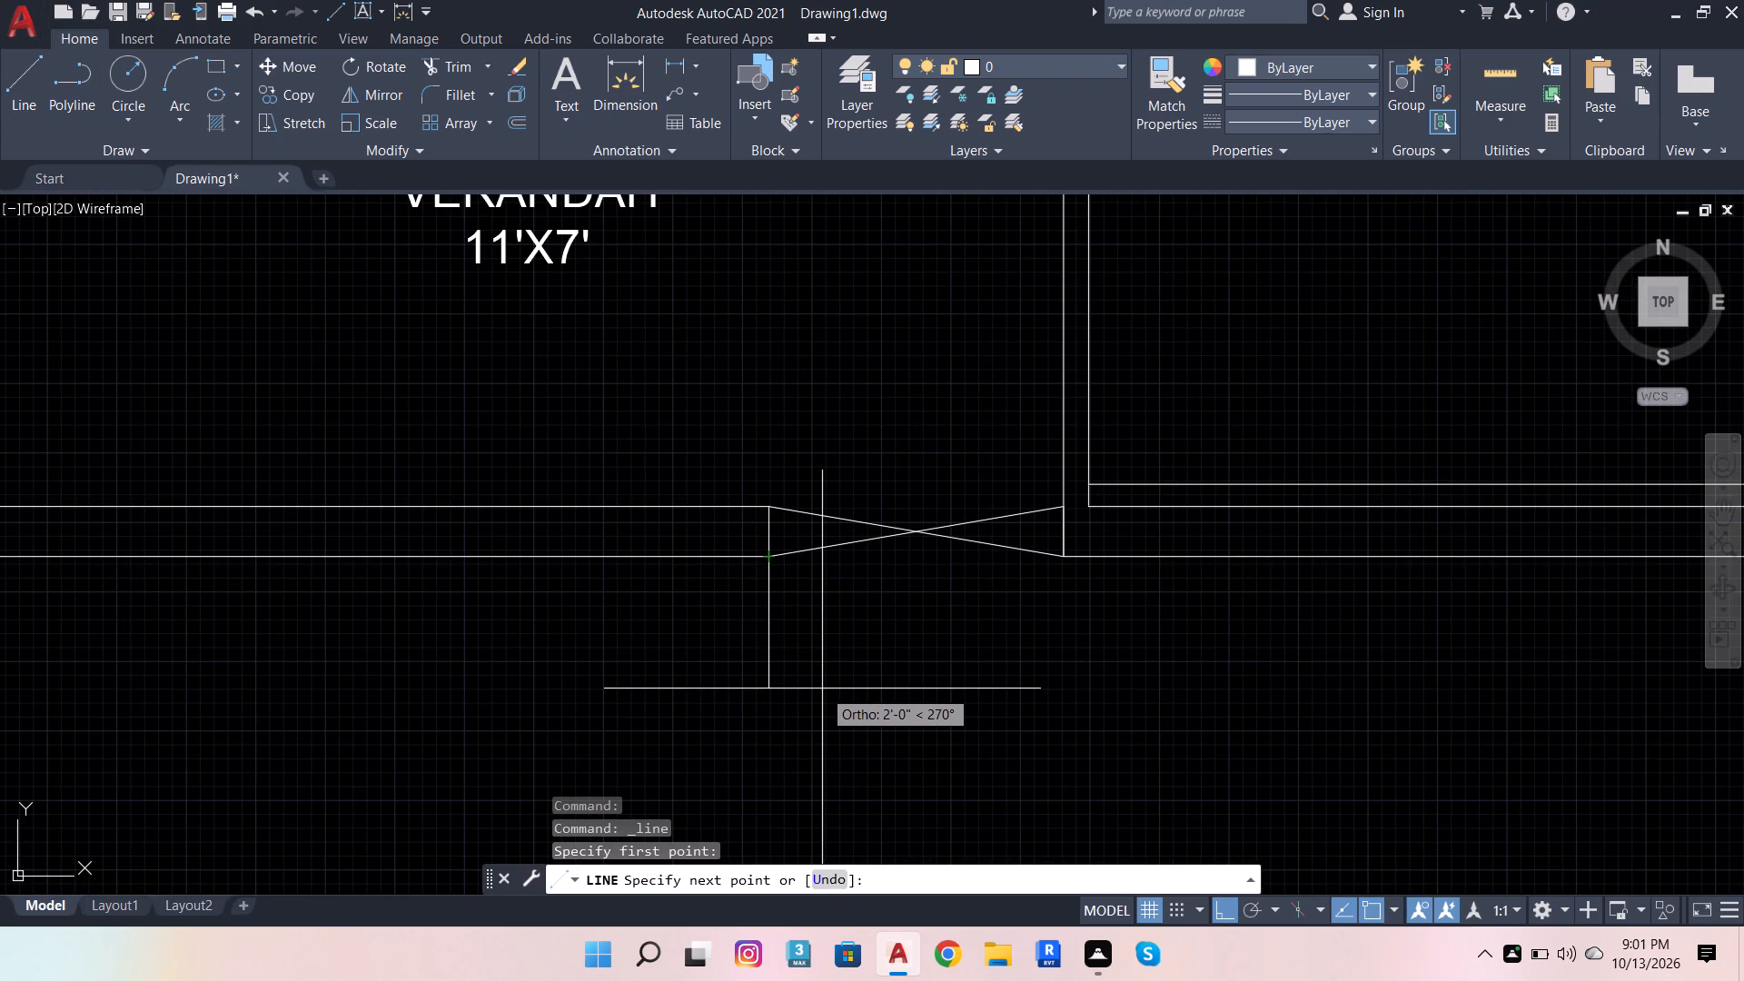
text(10)
key(Return)
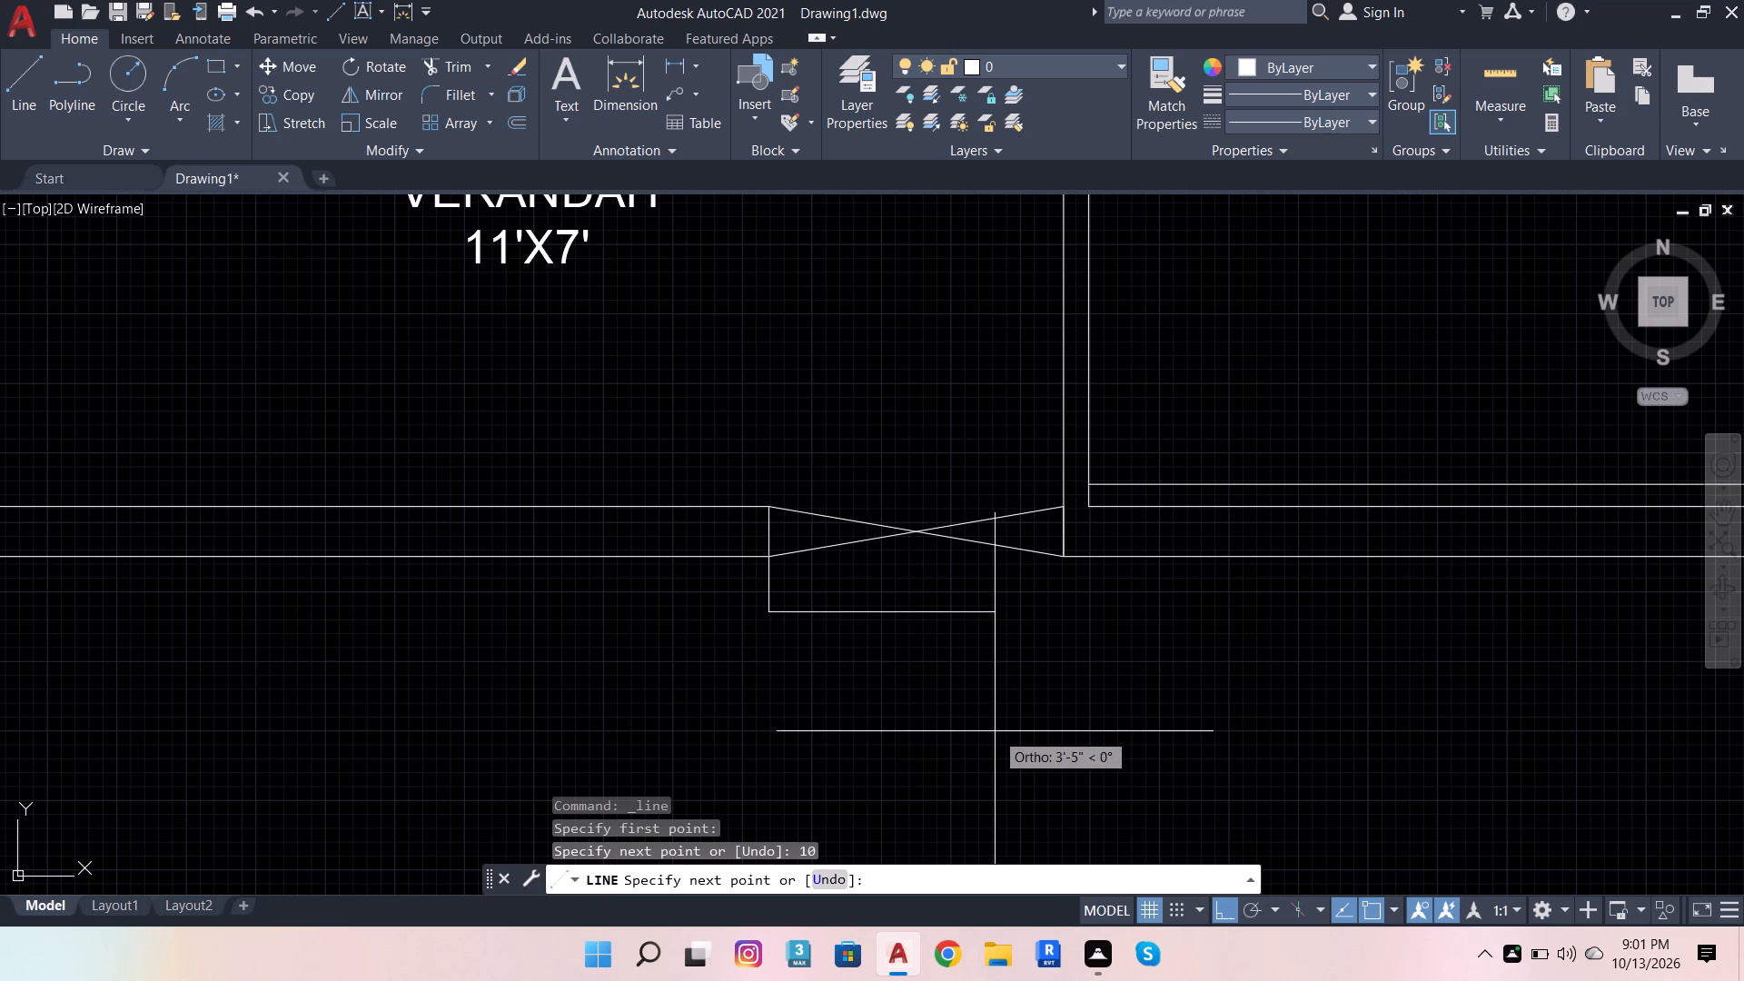
key(4)
text('5)
key(Return)
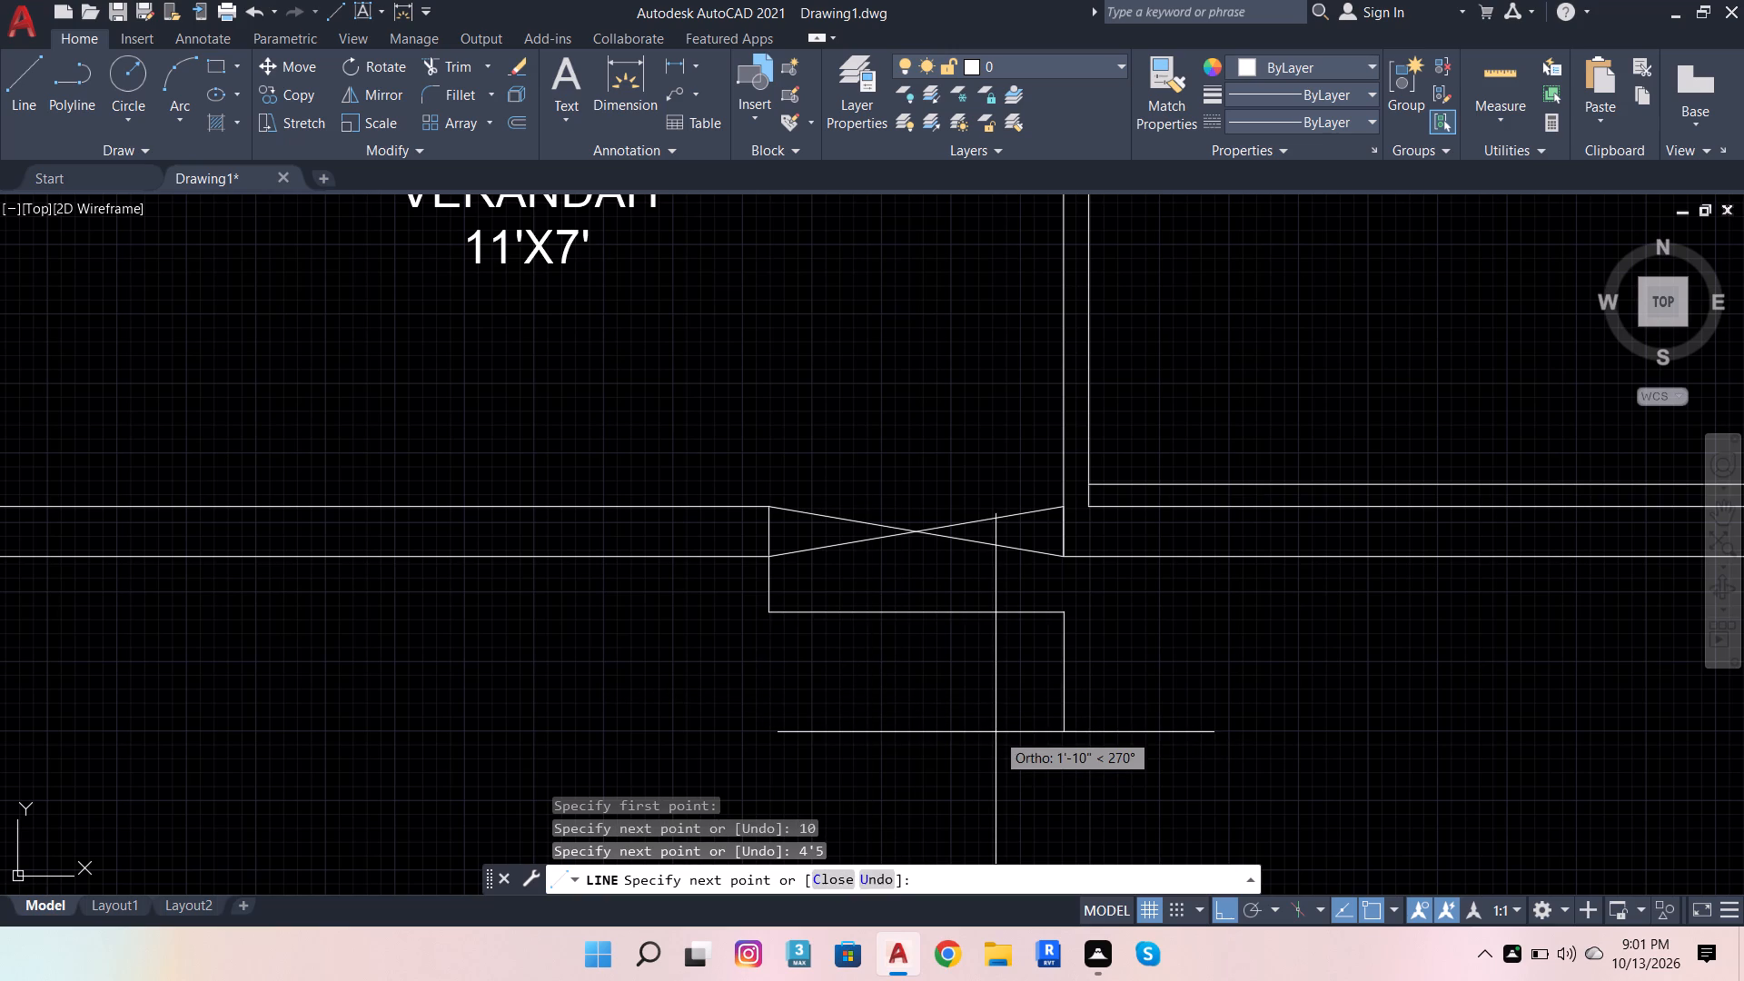
click(1062, 559)
key(space)
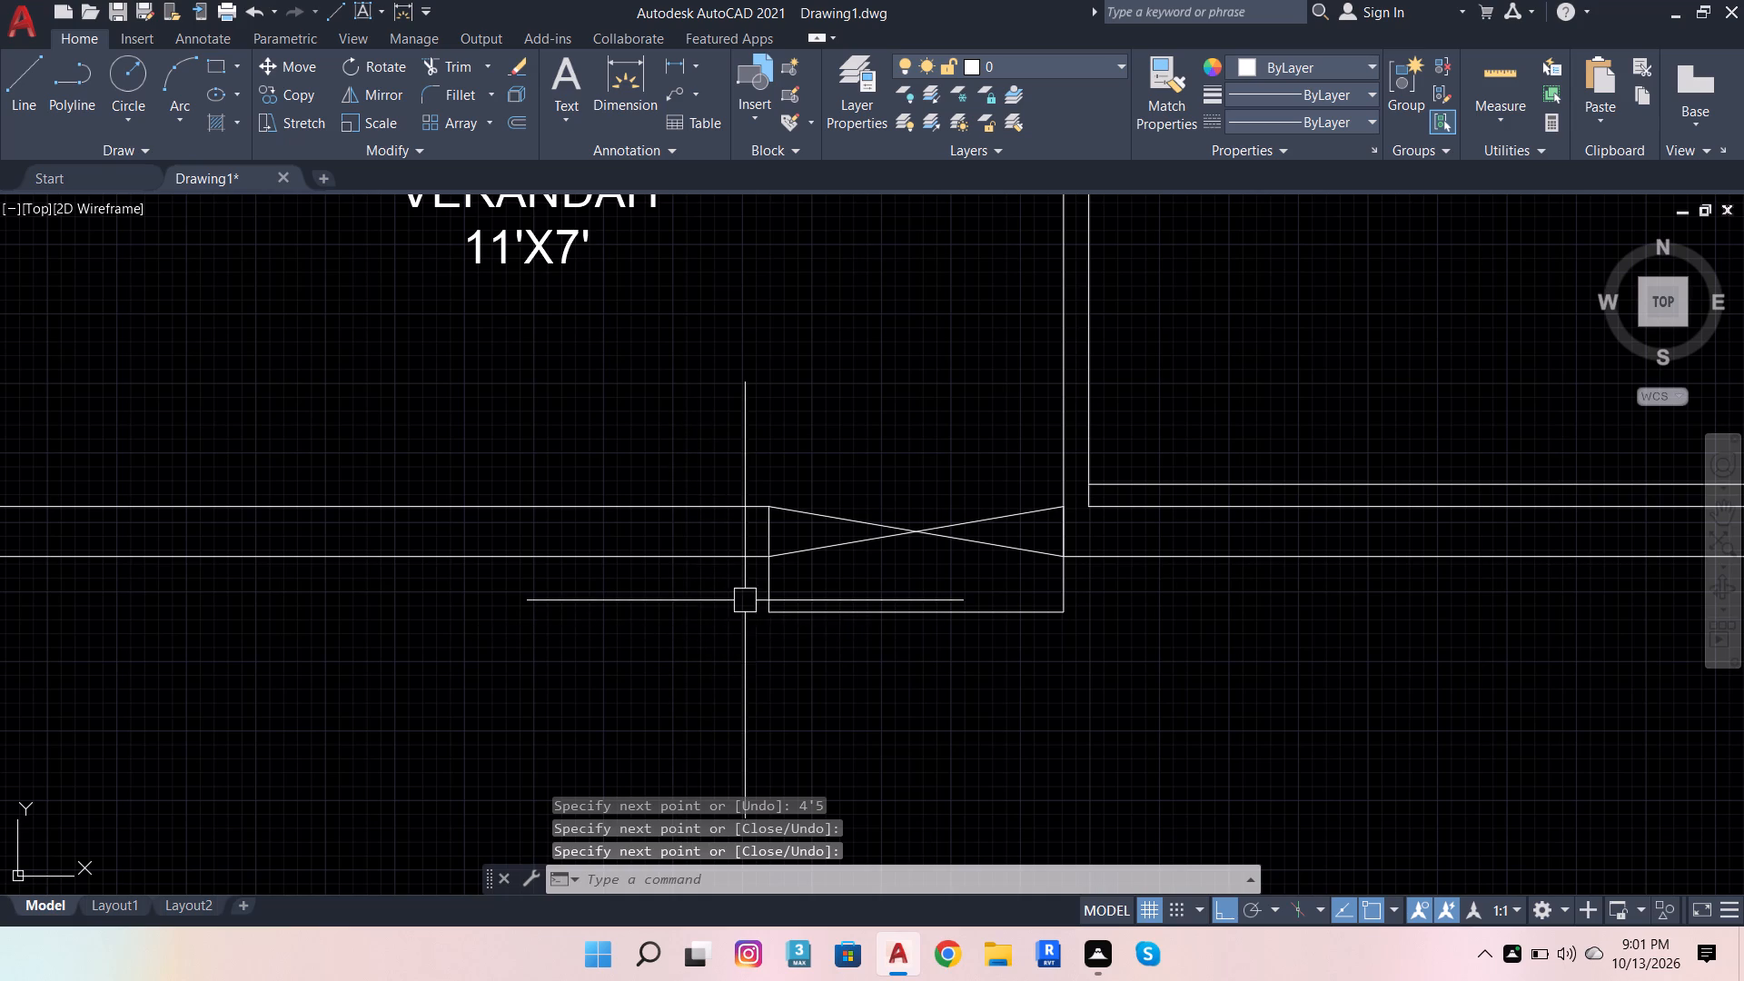
Join the three entrance step lines into a single polyline.
click(758, 592)
click(844, 619)
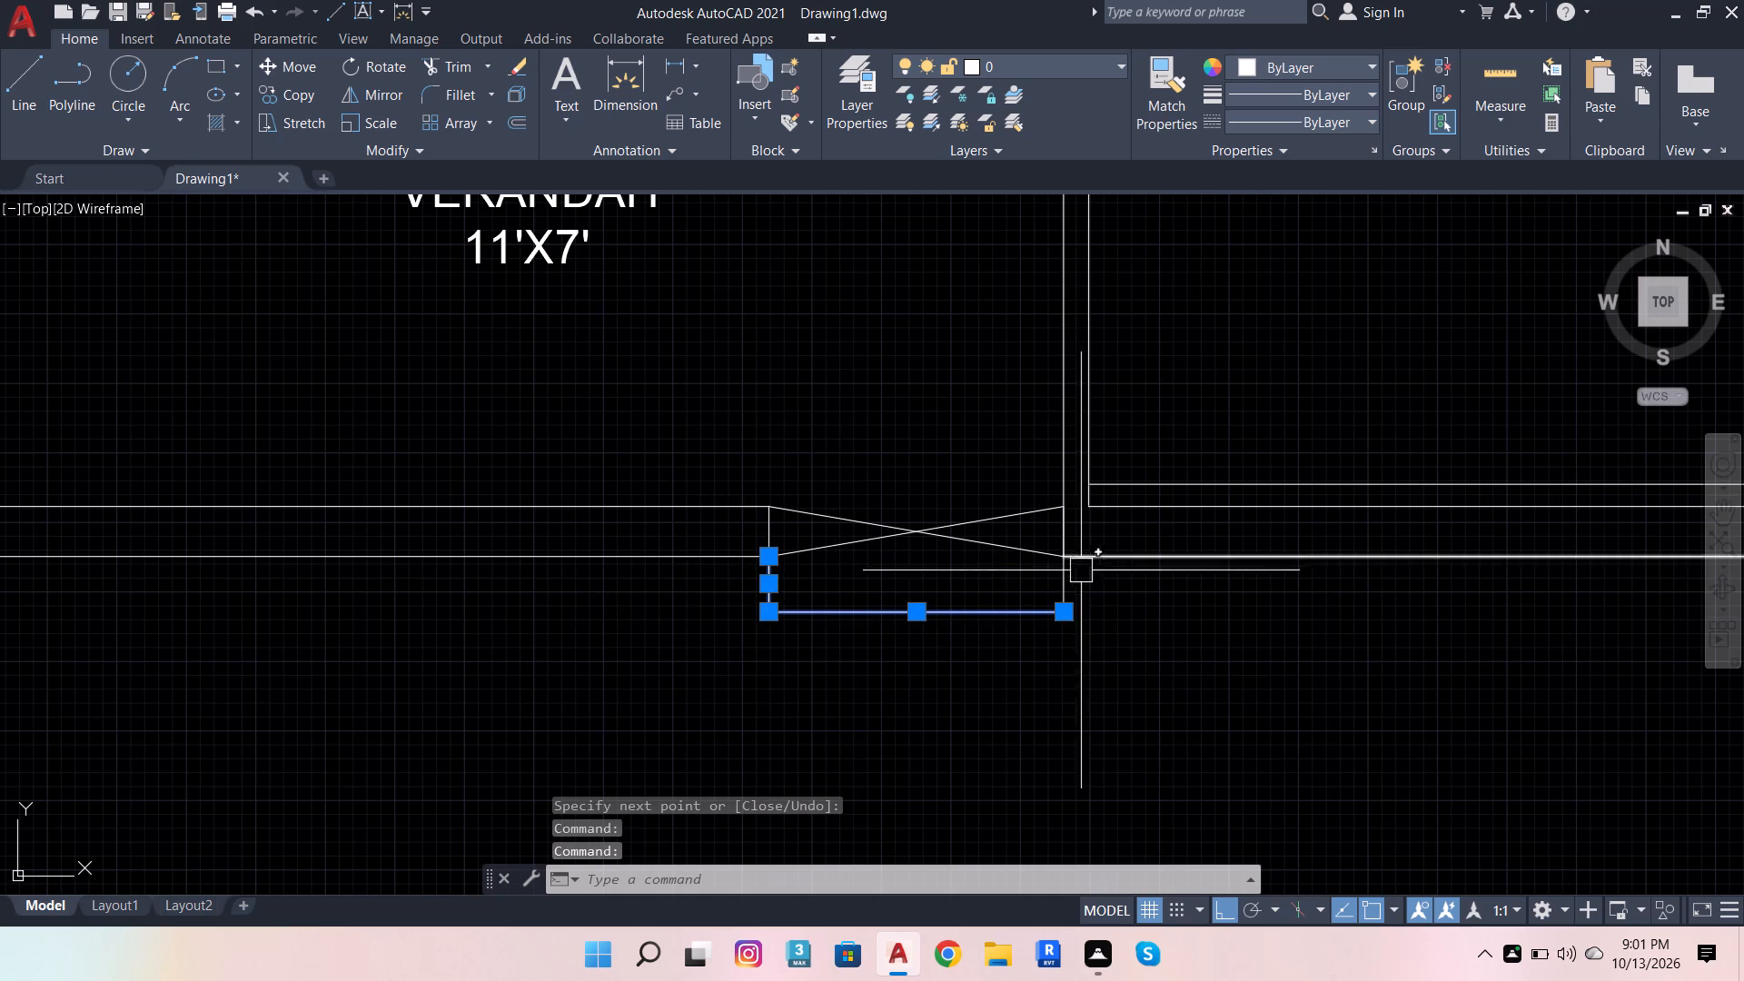
click(1071, 577)
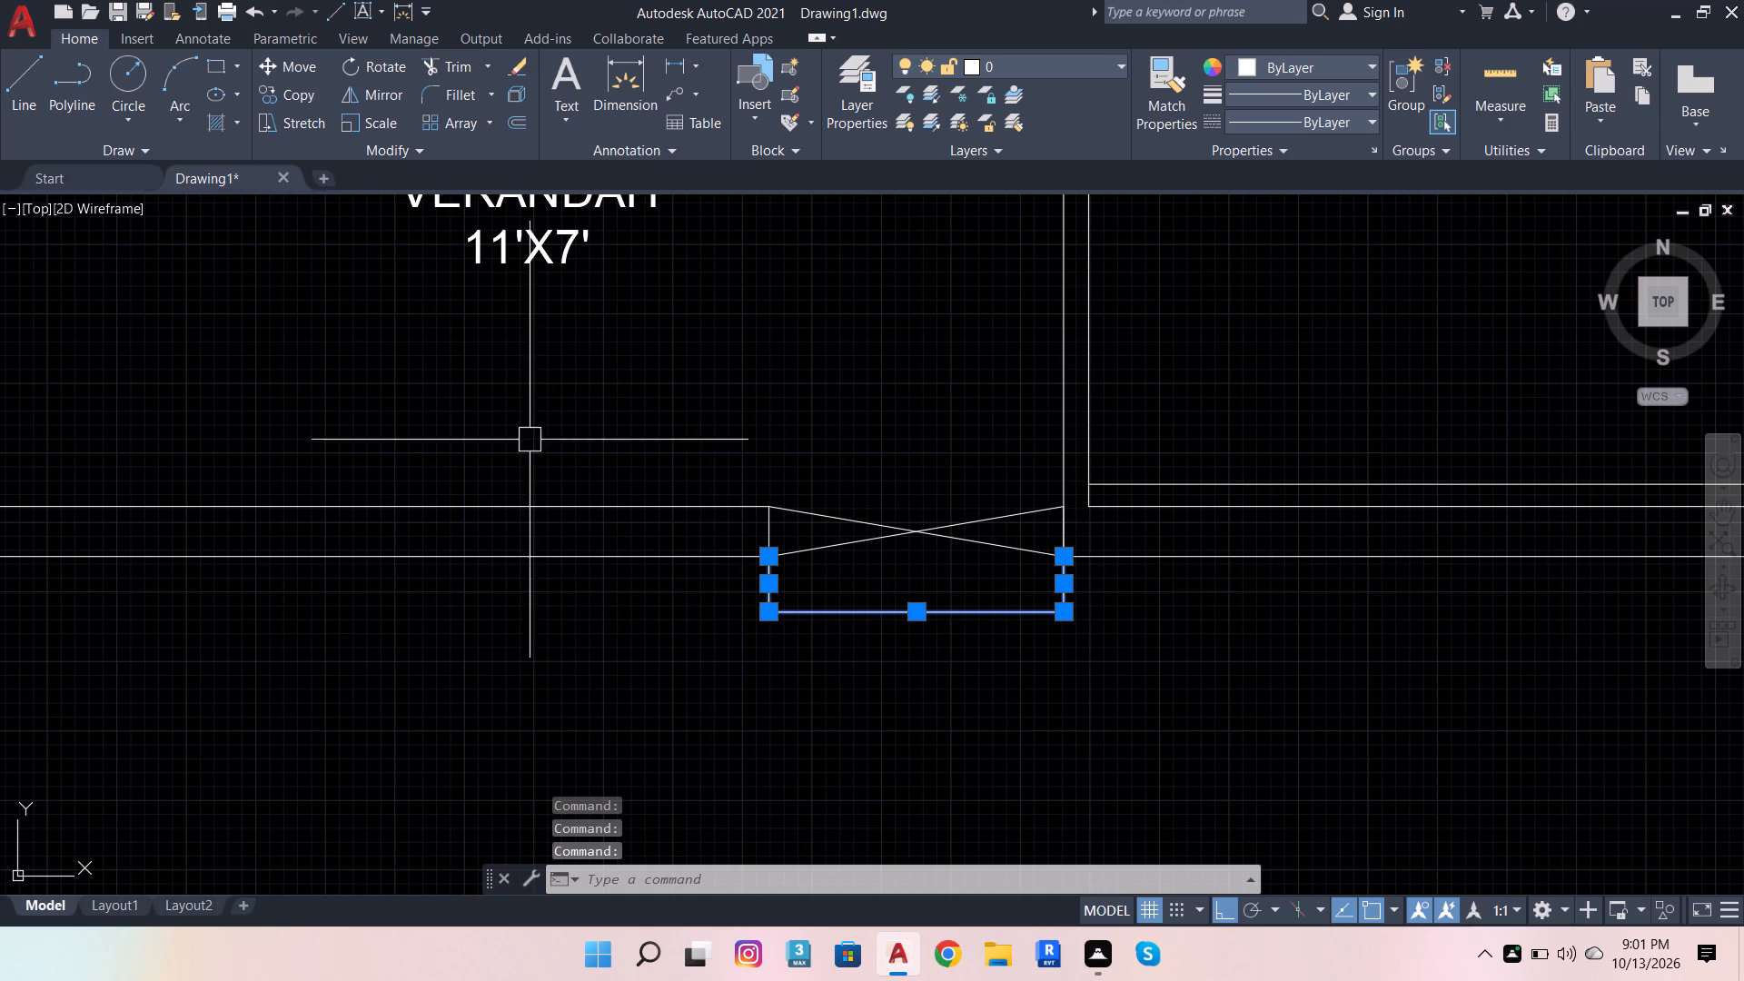
key(j)
key(Return)
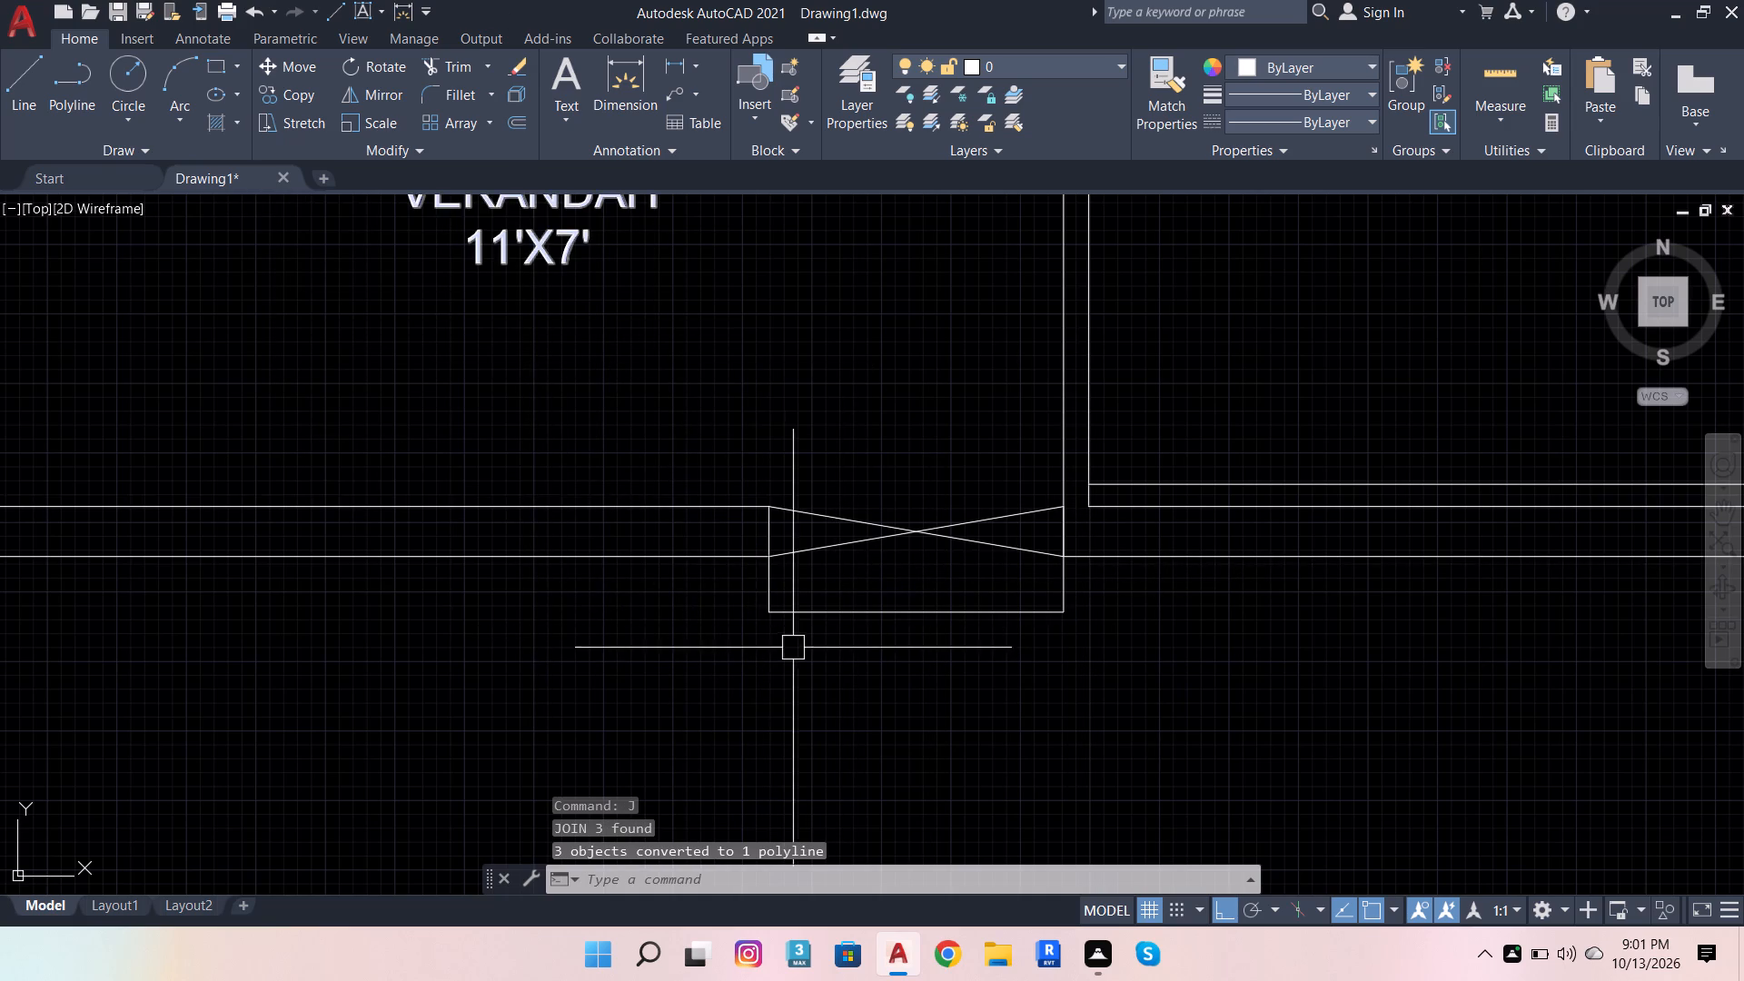
Copy the entrance step outline twice southward, 10" and 1'-8" from the original, to make three stacked front steps.
click(797, 609)
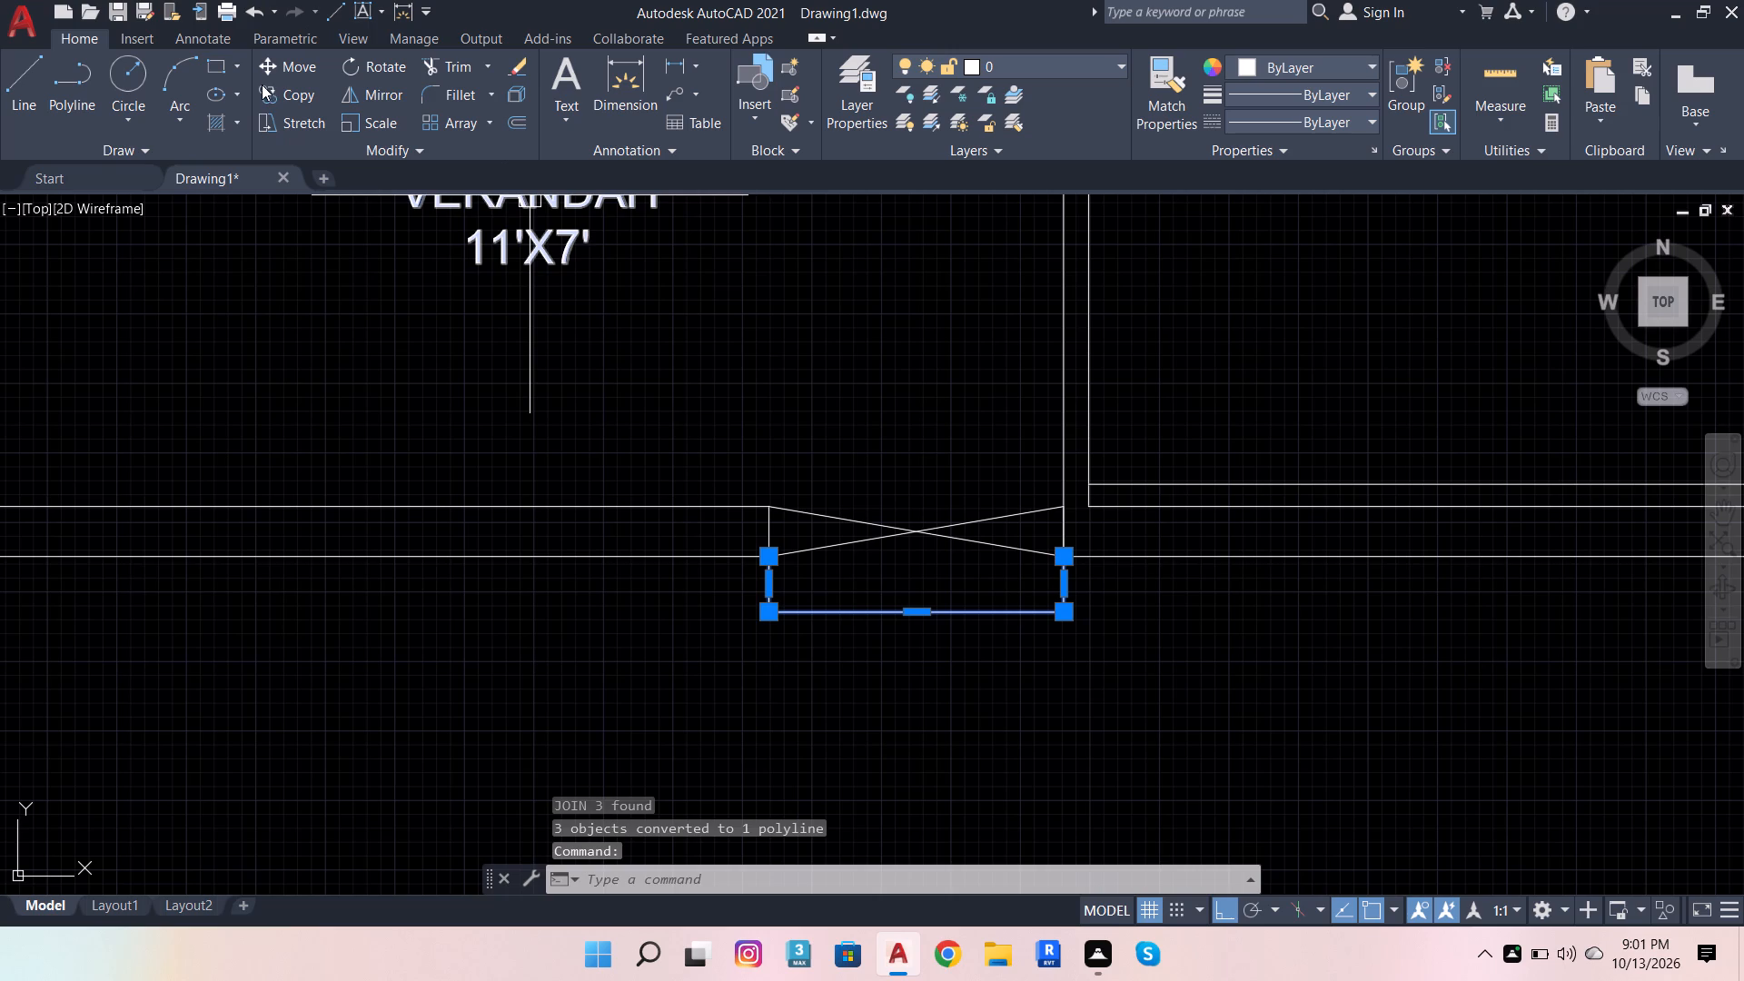
click(275, 89)
scroll(678, 596, down, 1)
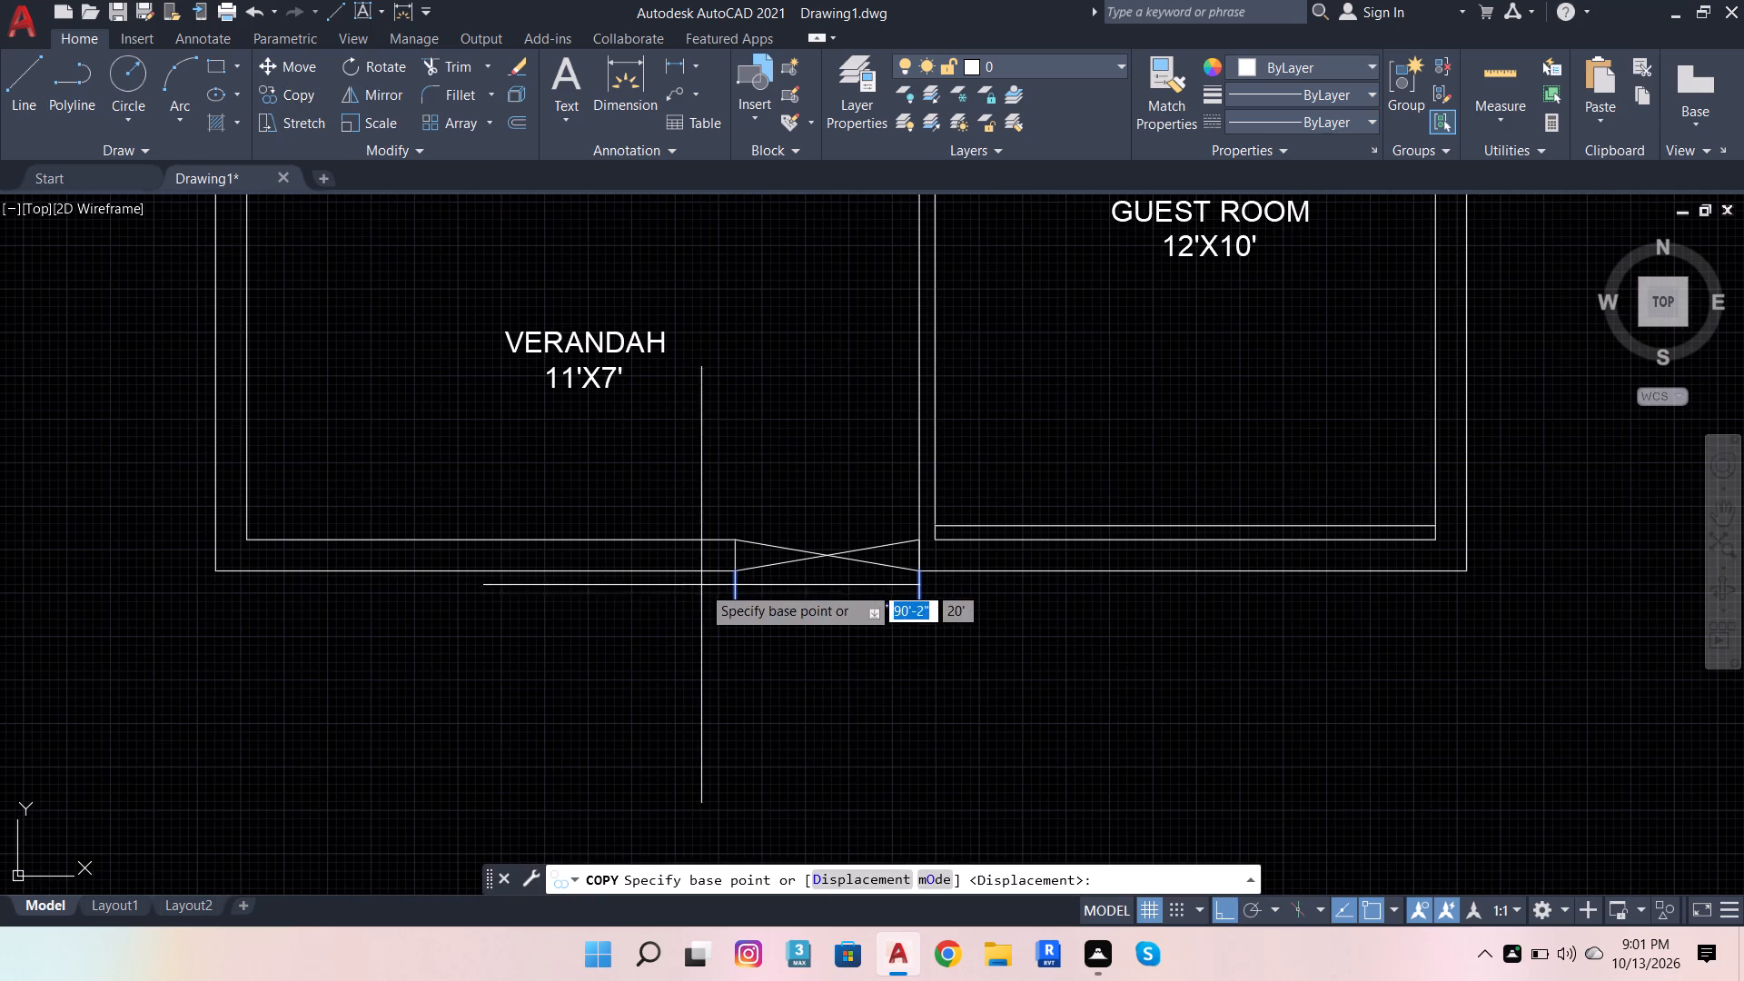
scroll(711, 580, up, 2)
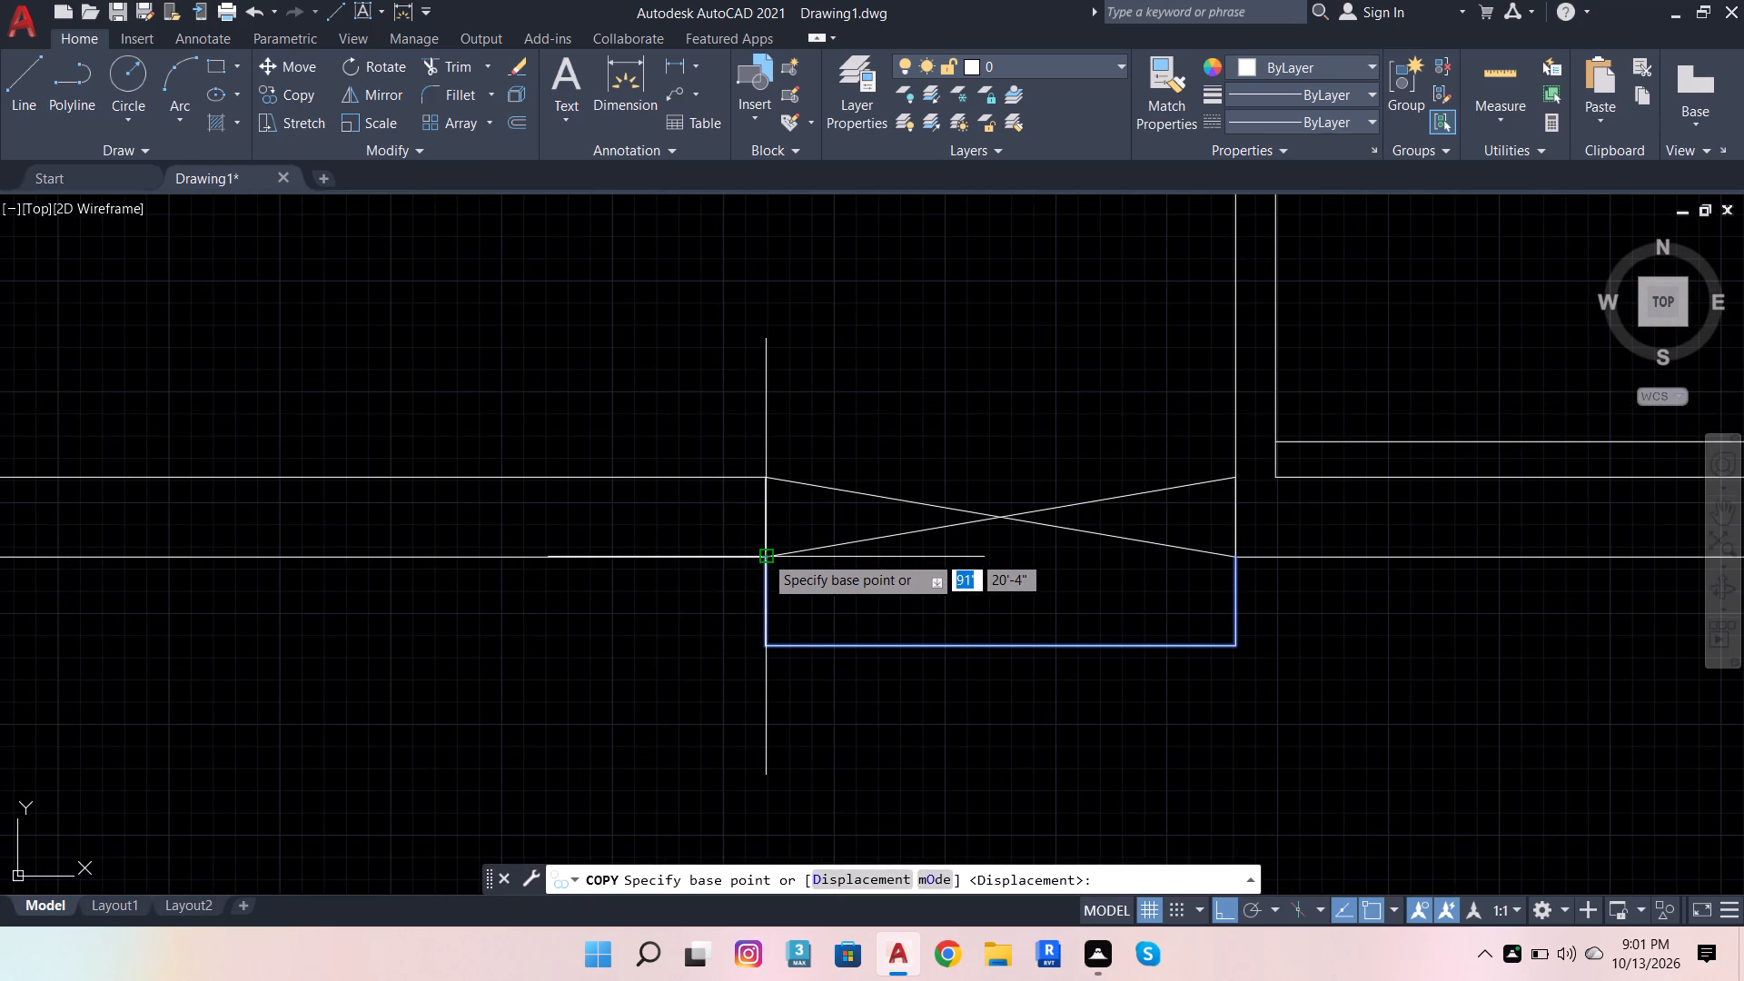
click(764, 554)
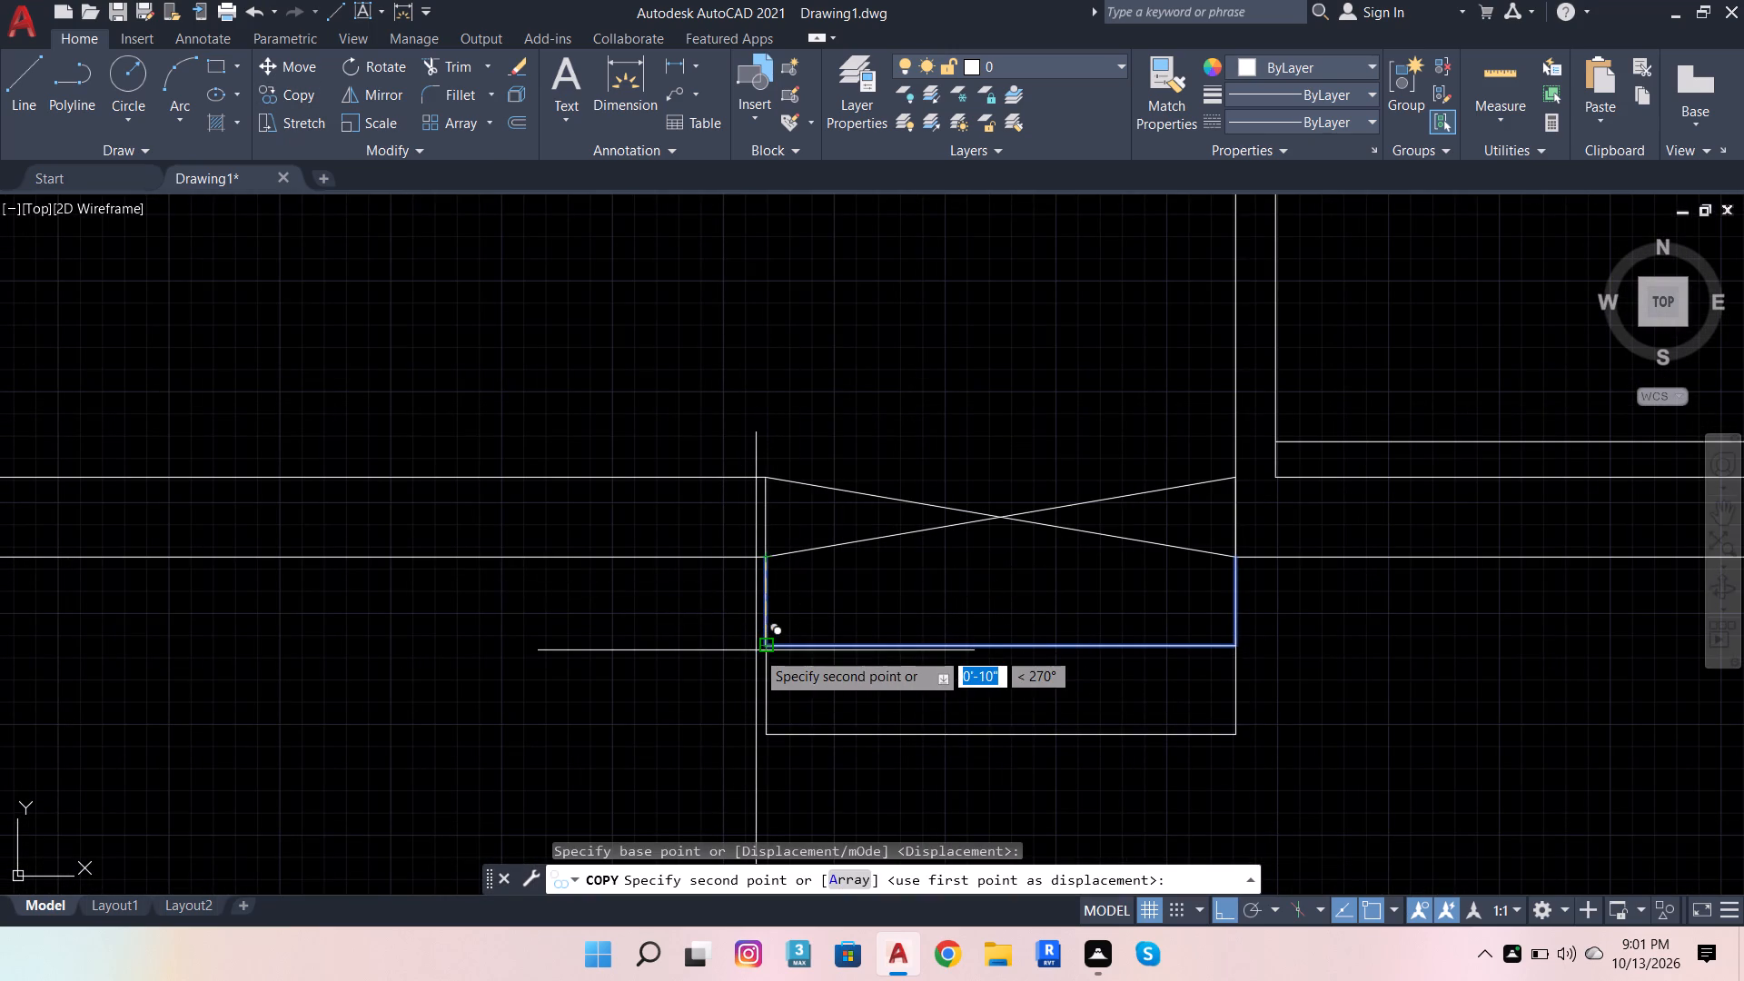
click(756, 650)
scroll(776, 693, down, 2)
scroll(781, 738, up, 3)
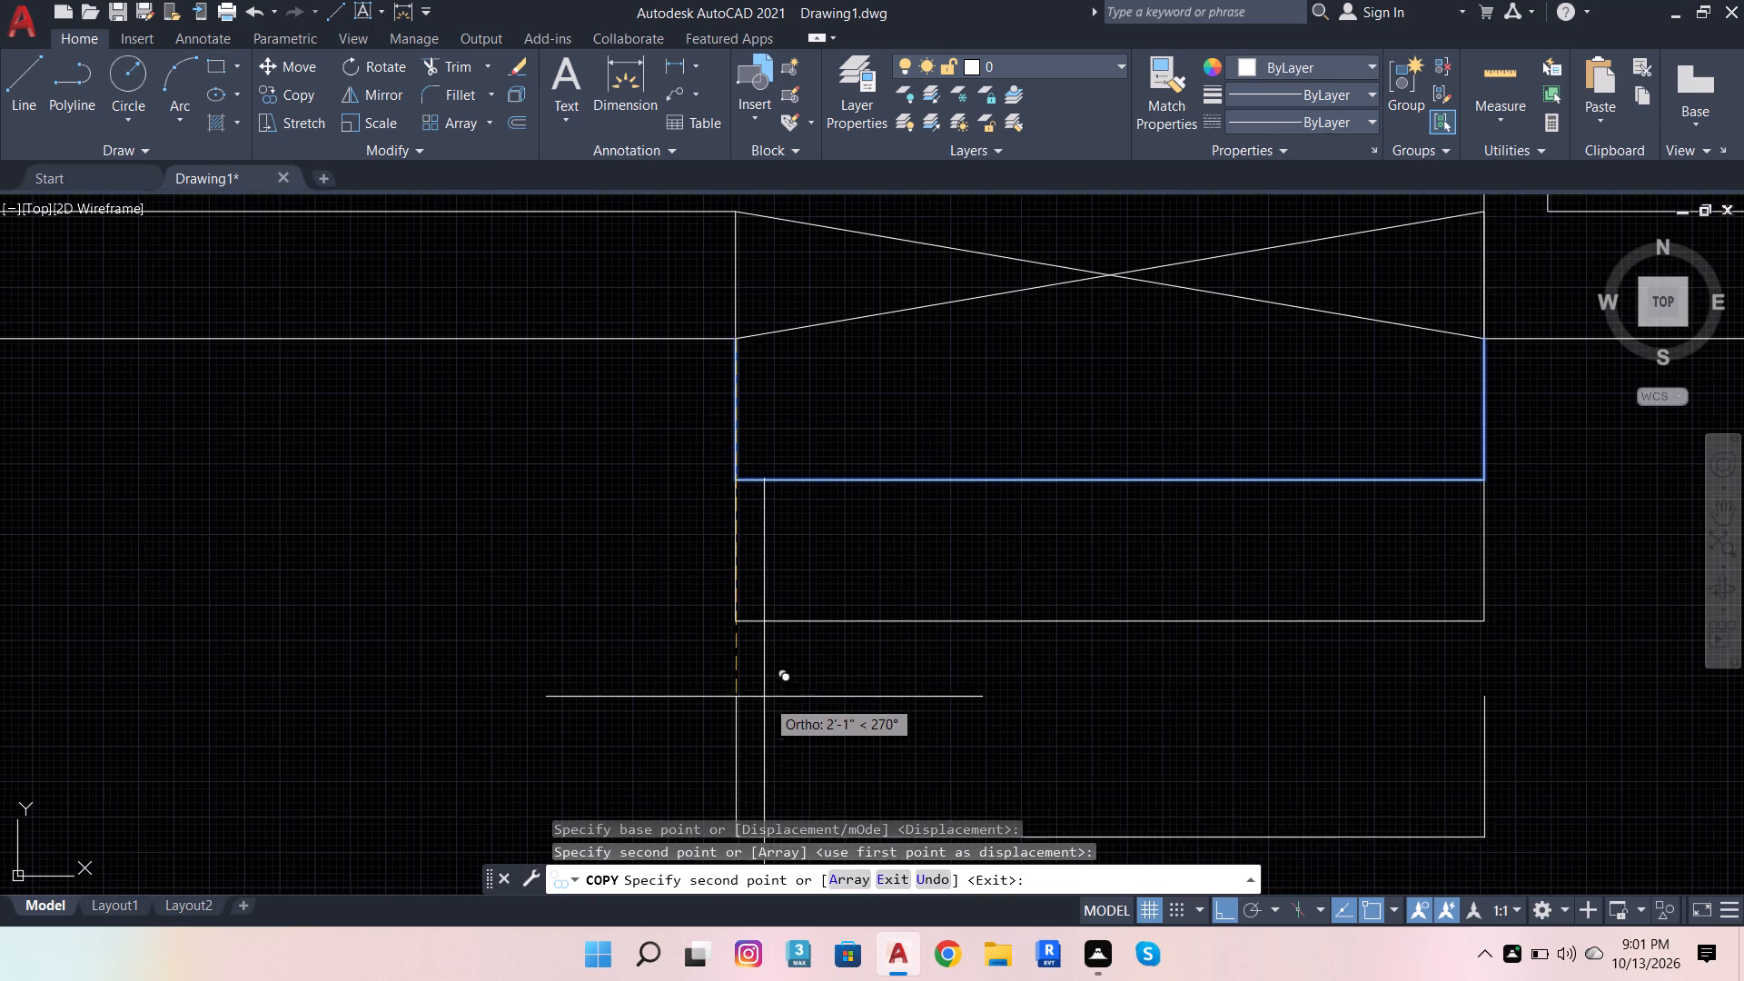
click(744, 623)
scroll(724, 703, down, 4)
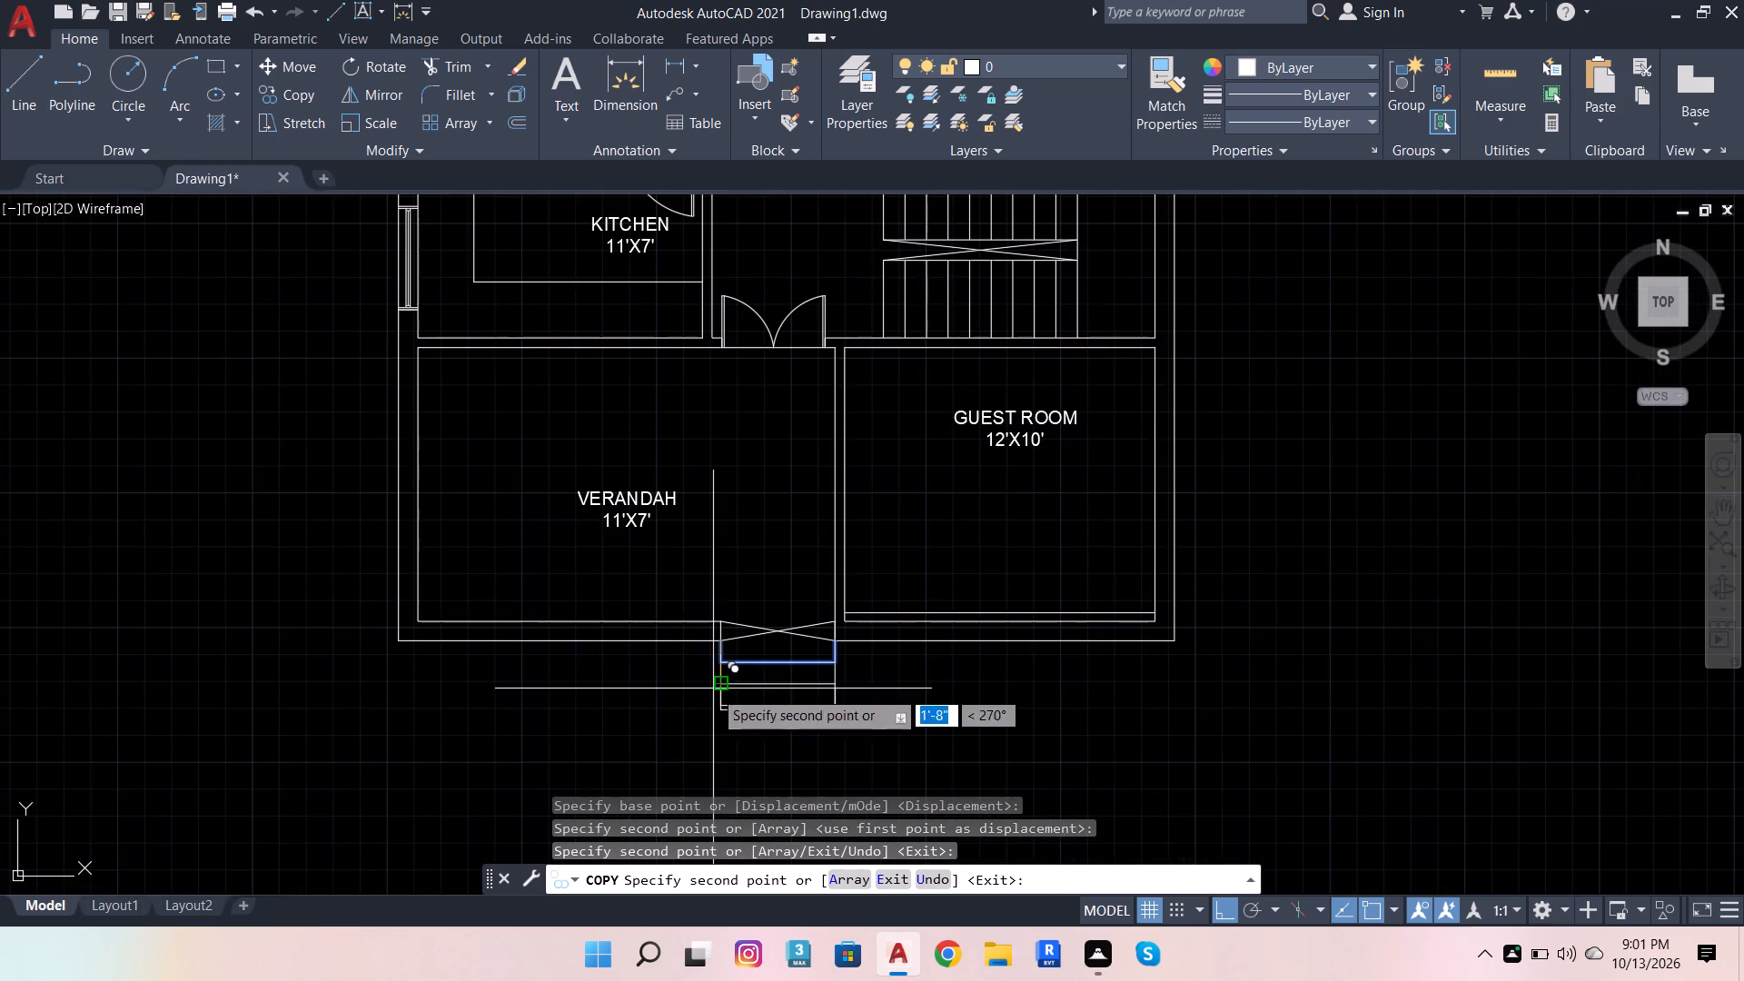
key(Escape)
Dimension the plan's overall north-south length between its outer east corners, placing the dimension outside the east wall.
scroll(921, 495, down, 4)
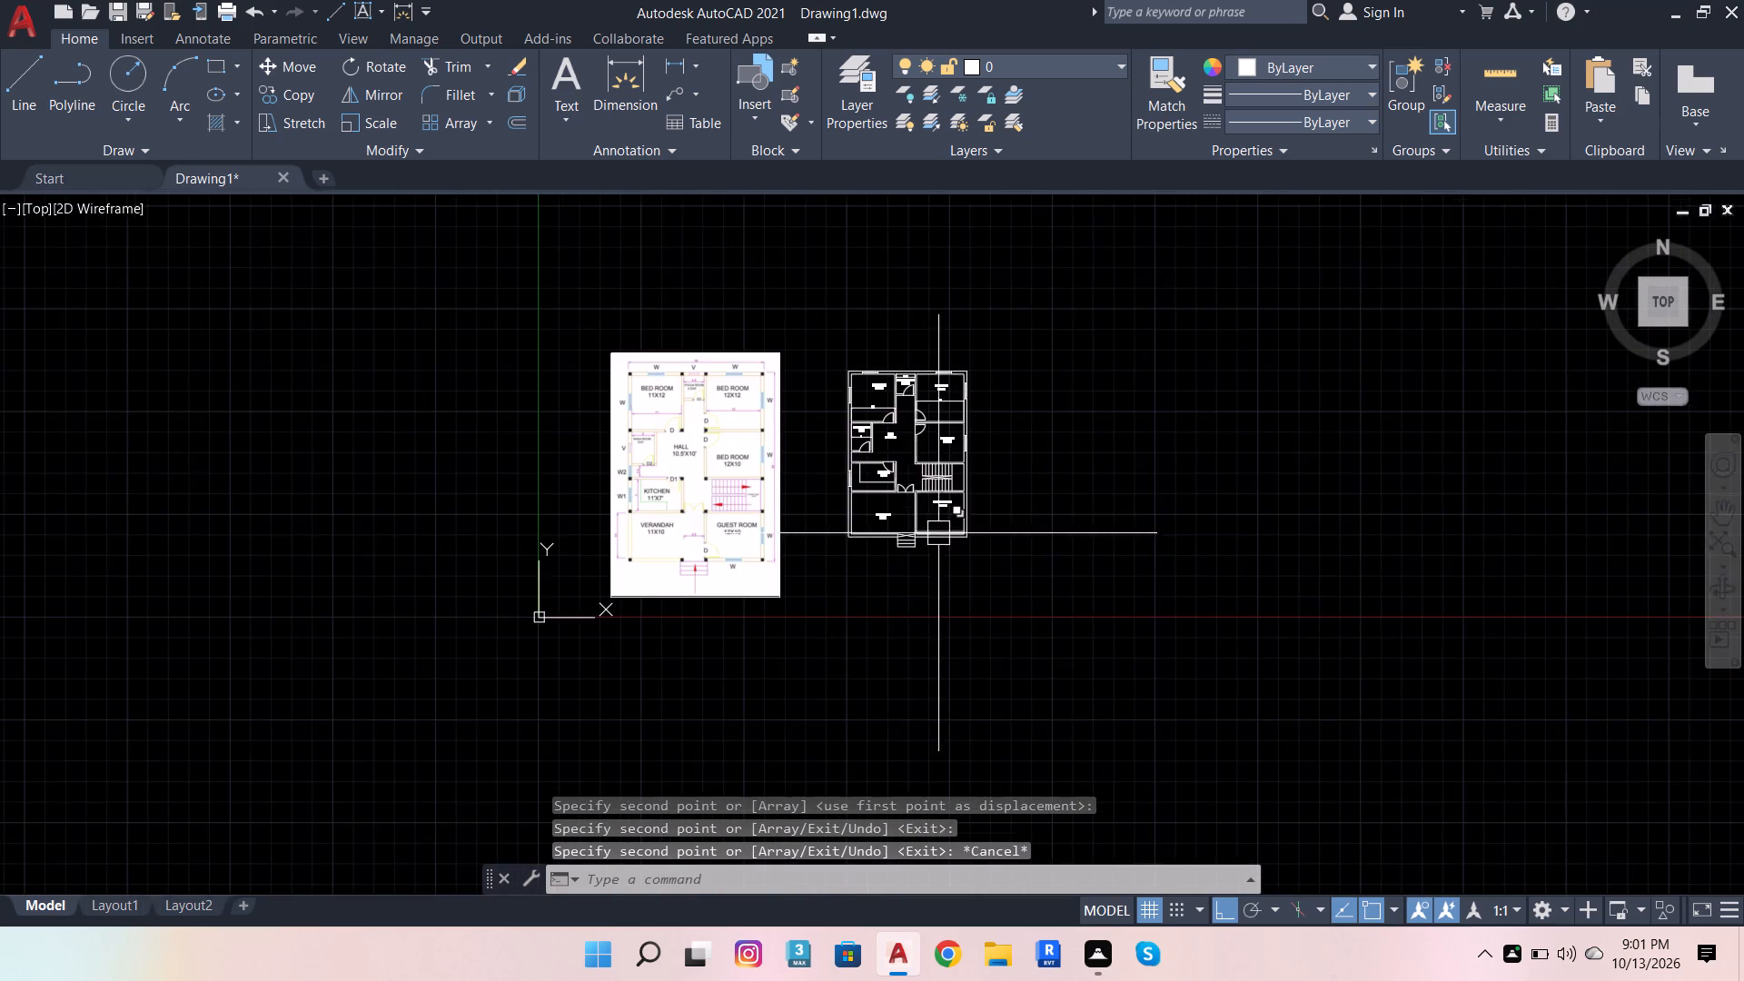
scroll(906, 535, up, 3)
scroll(917, 549, down, 2)
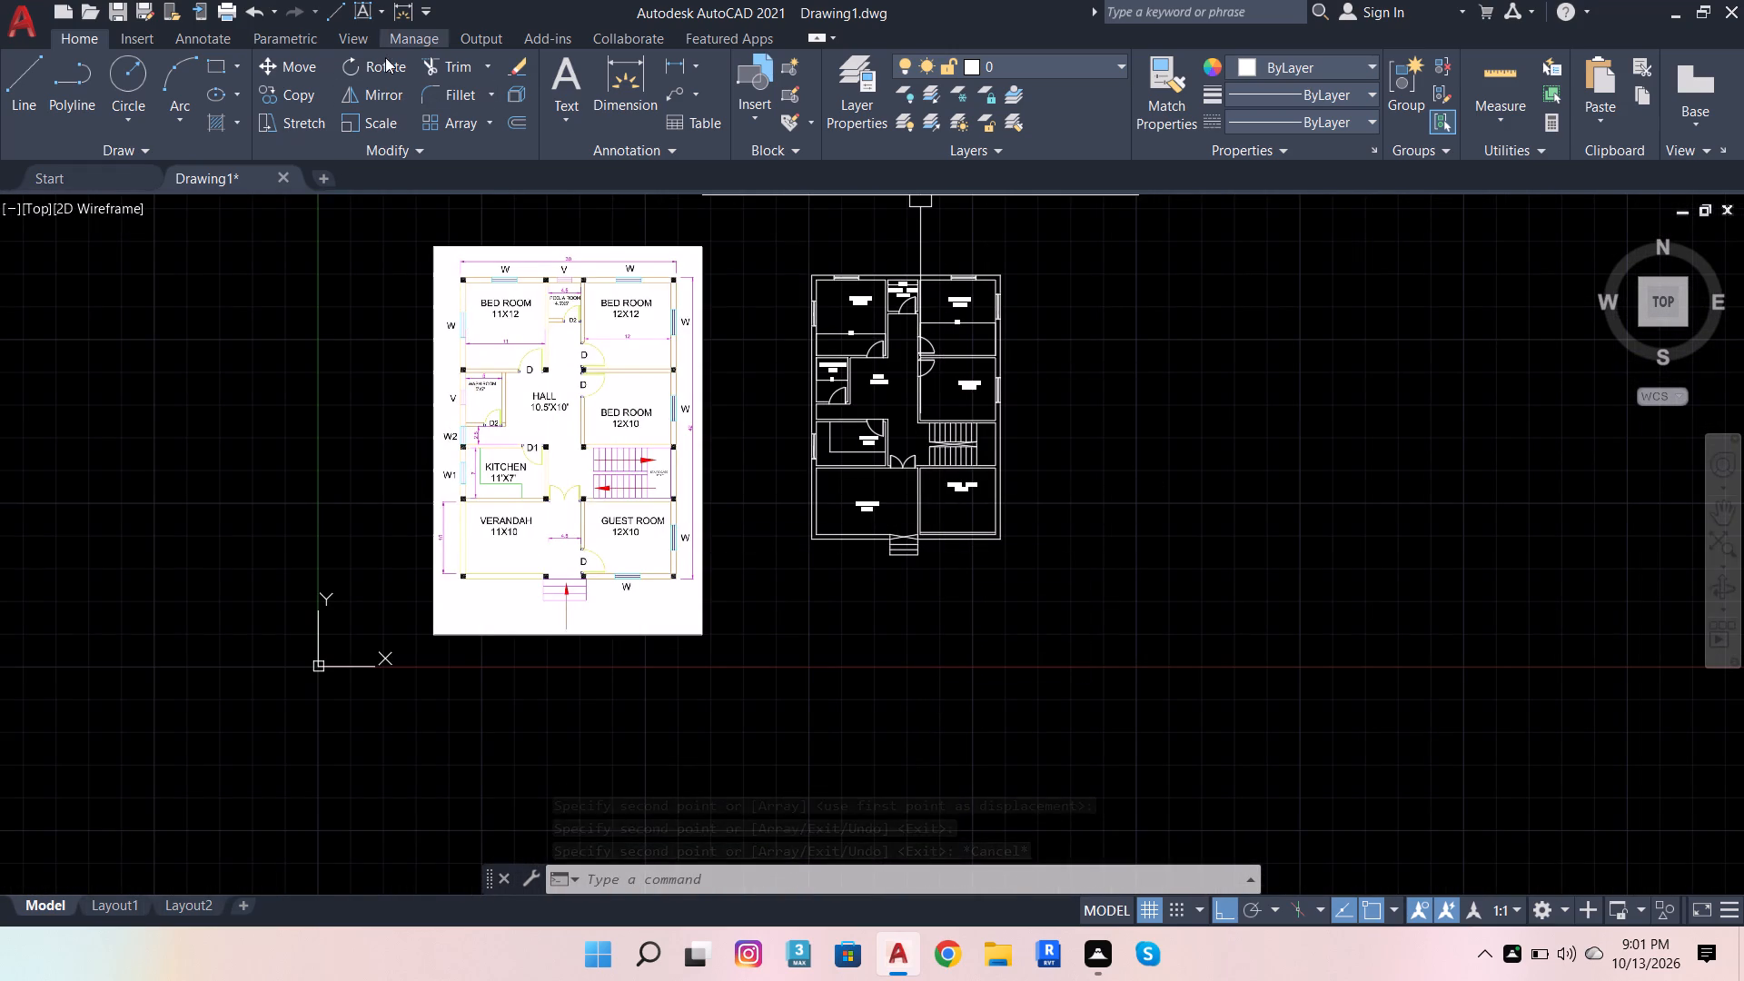
click(616, 94)
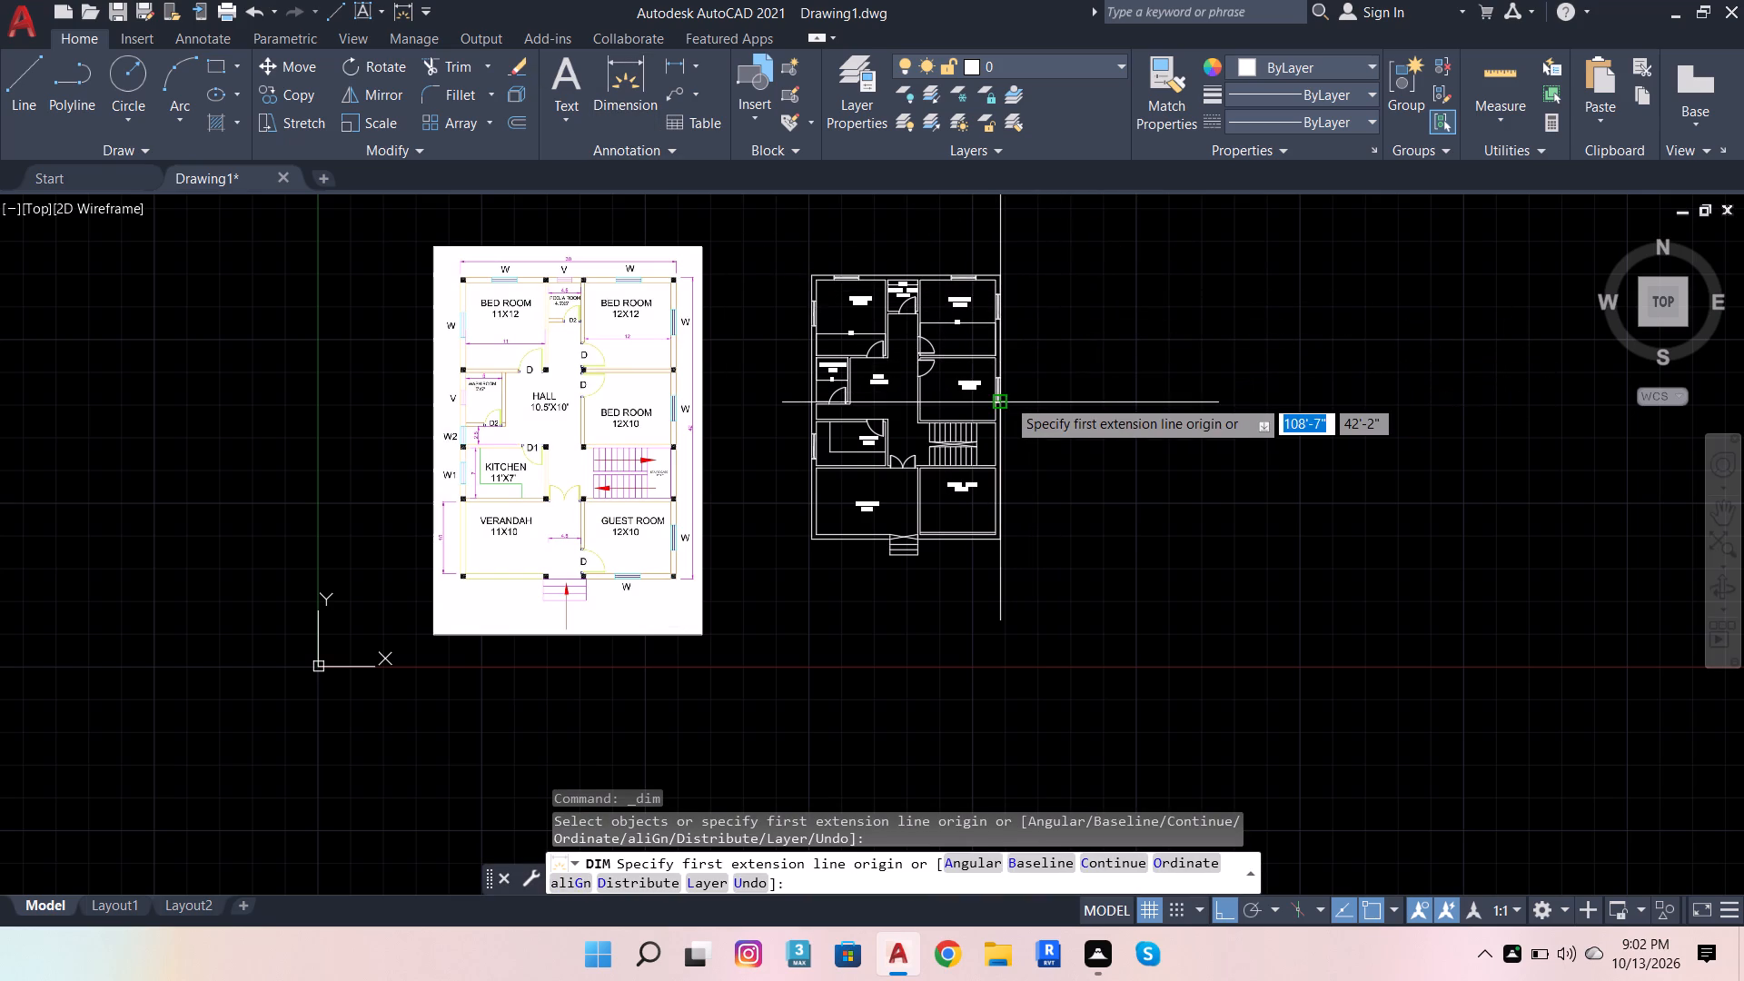
scroll(1018, 272, up, 1)
click(988, 279)
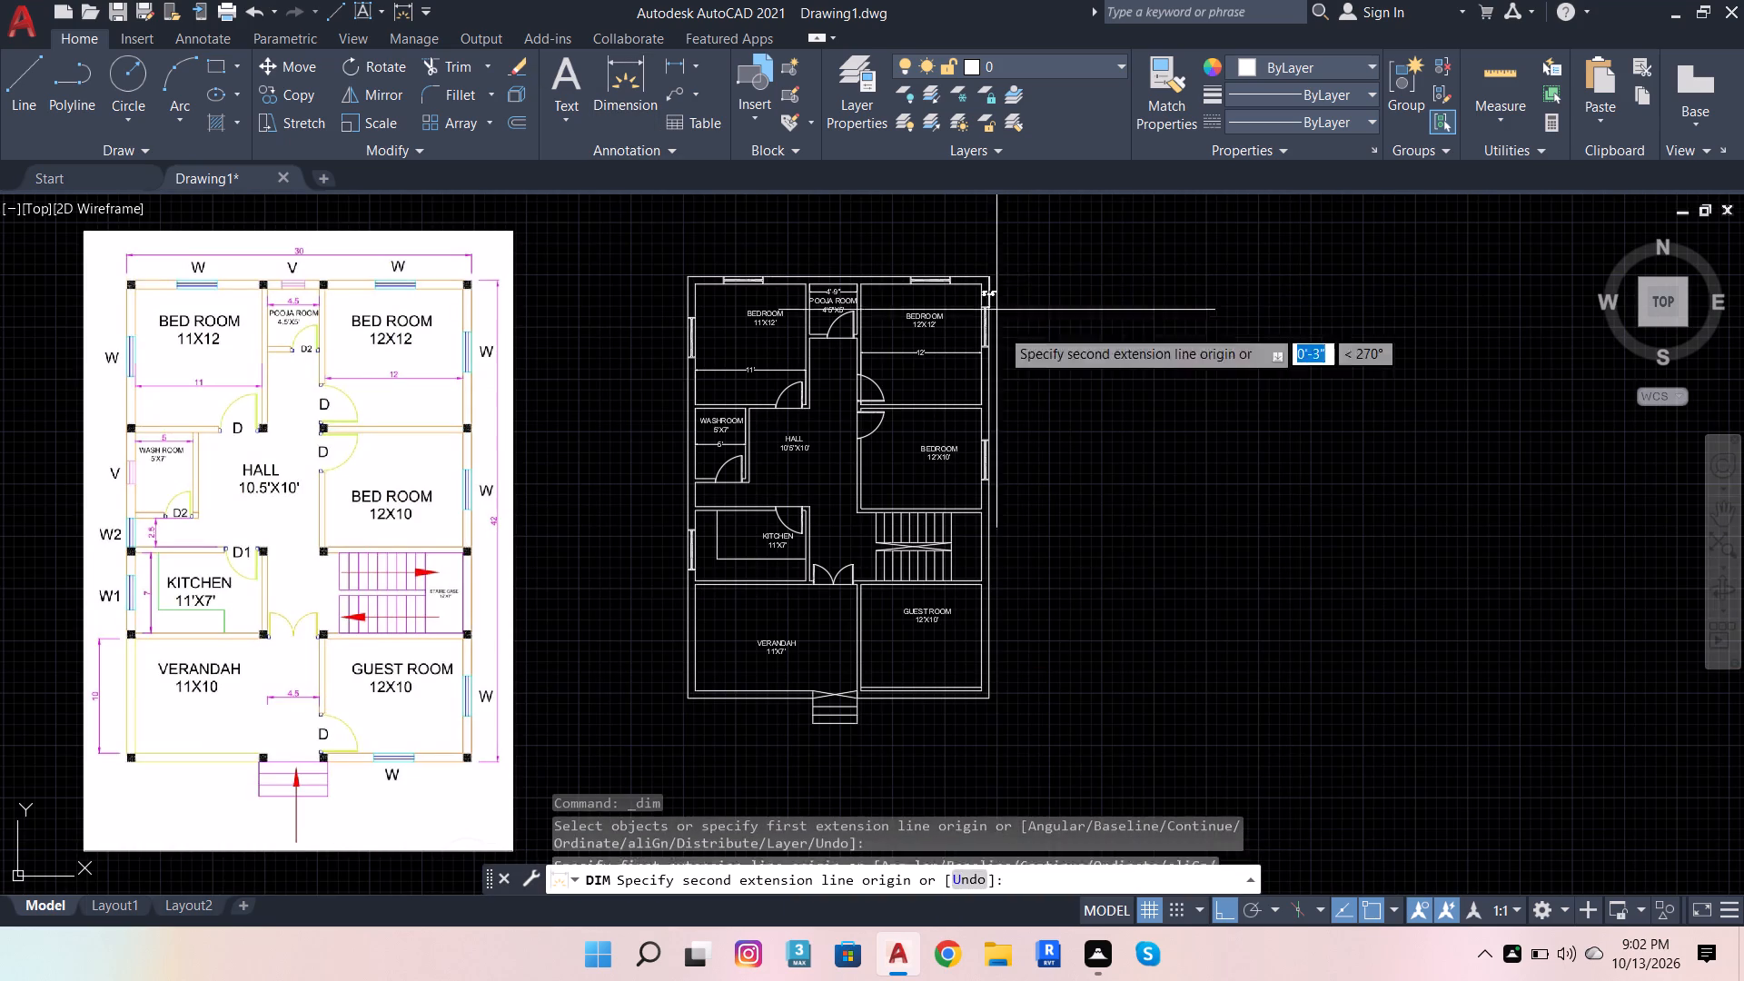
click(989, 701)
click(1045, 669)
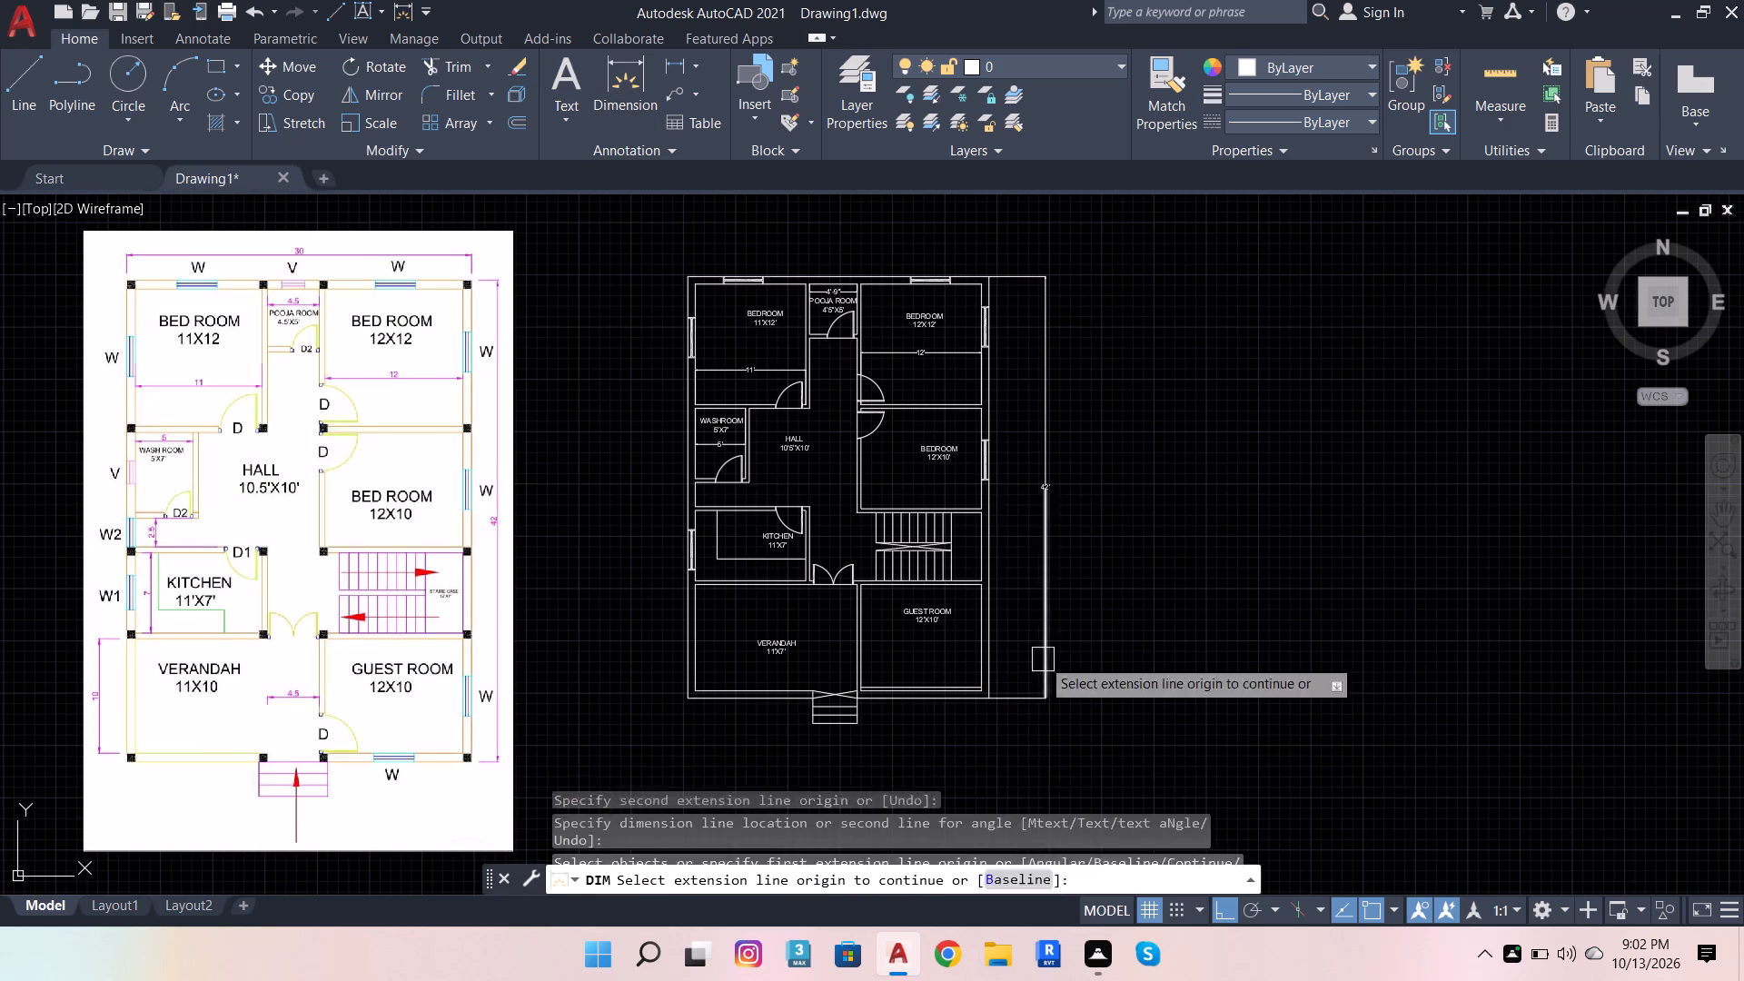
Dimension the plan's overall east-west width from the outer north wall line, placing the dimension north of the house.
scroll(880, 225, up, 2)
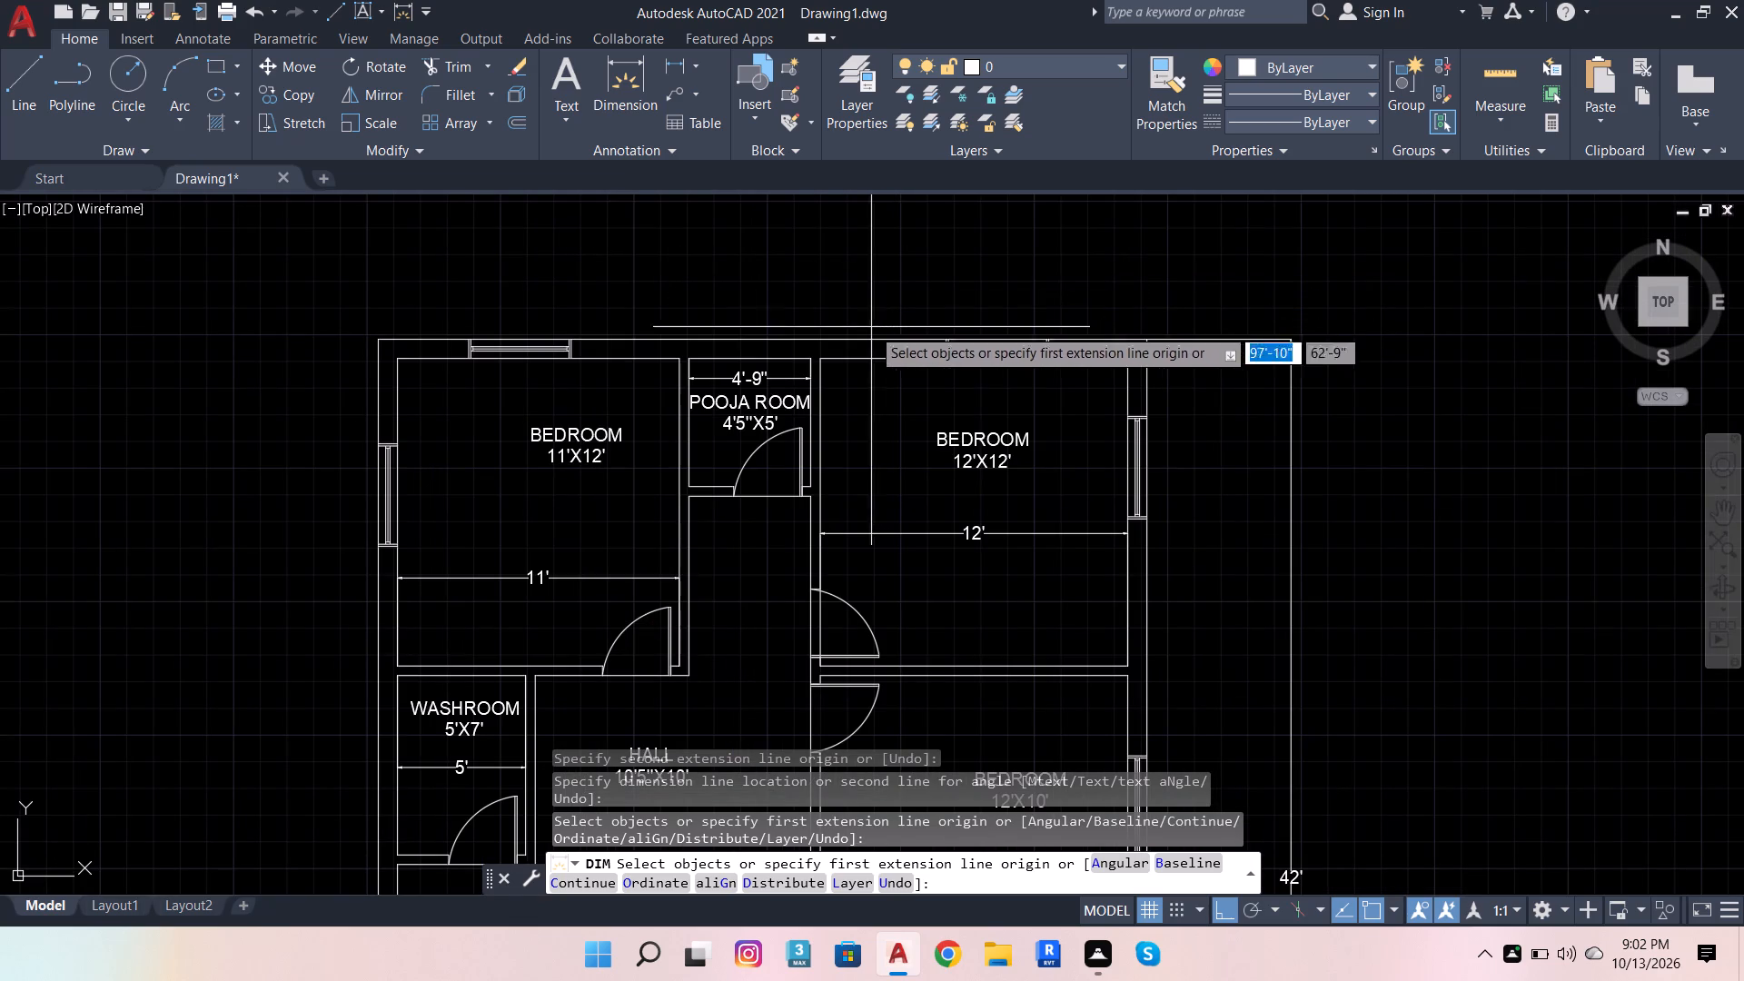
click(867, 333)
click(850, 289)
scroll(886, 337, down, 3)
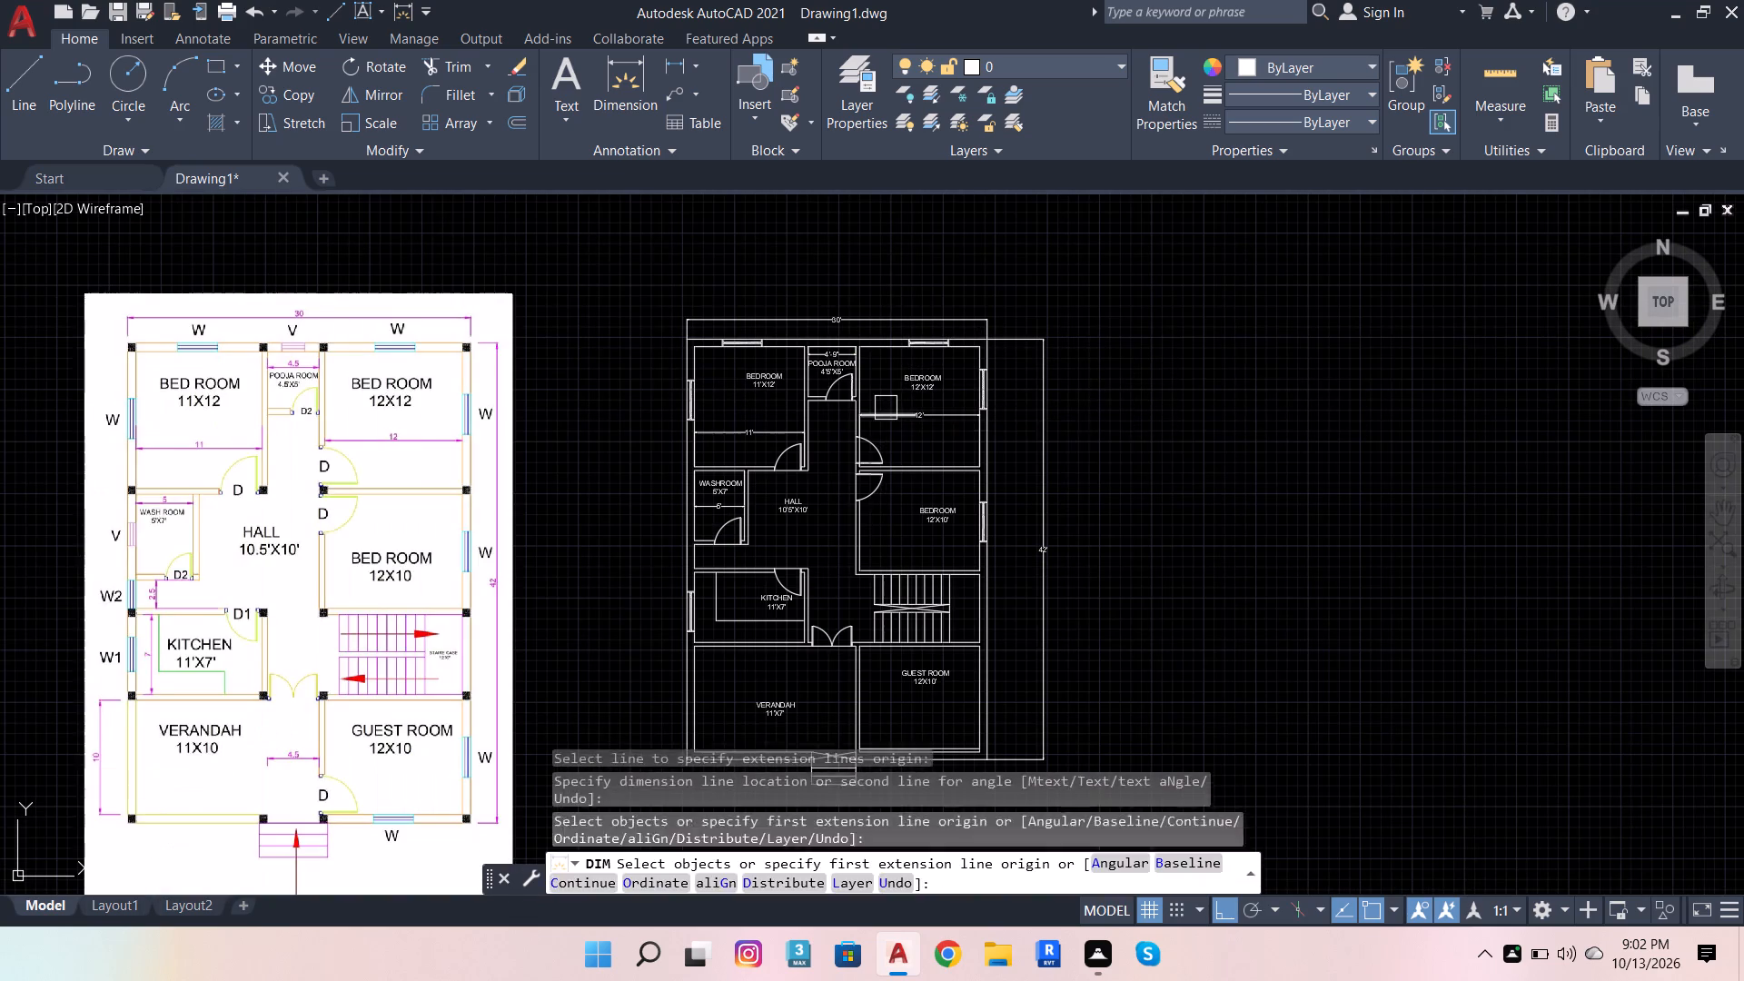
key(Escape)
key(Escape)
key(Escape)
key(Escape)
key(Escape)
key(Escape)
key(Escape)
key(Escape)
key(Escape)
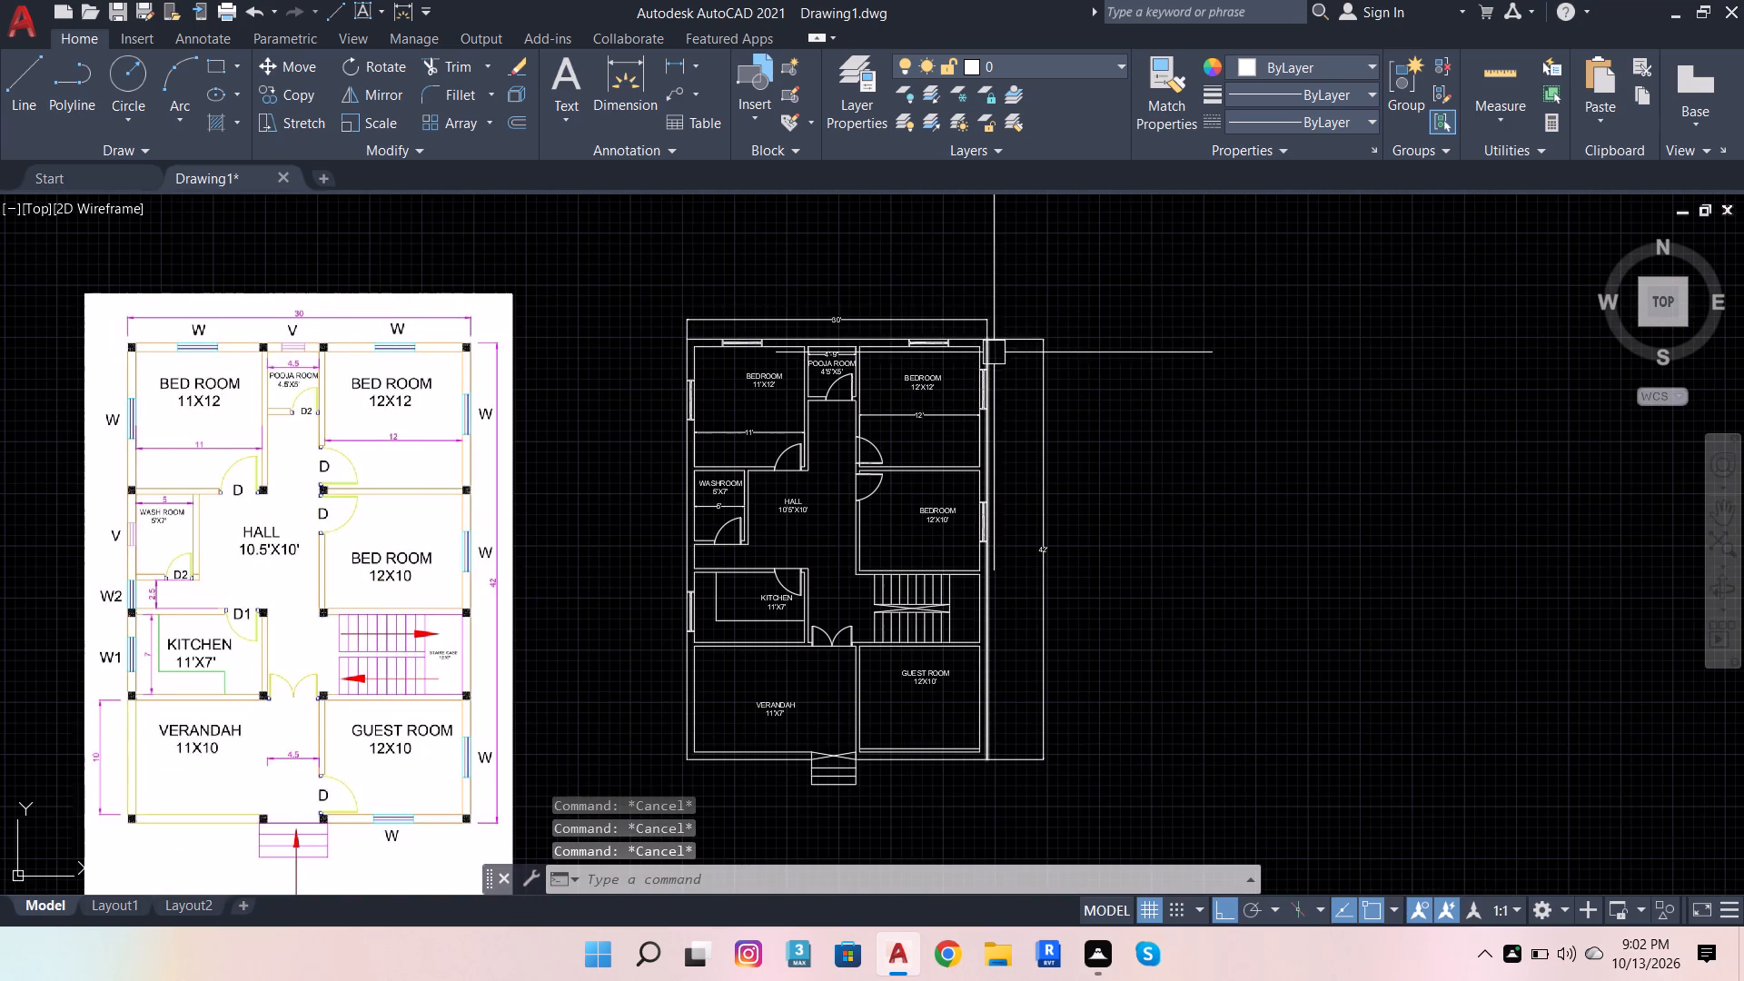
Save the drawing in the Documents folder as "Drawing1 day 05.000".
key(ctrl+s)
key(ctrl+s)
key(ctrl+s)
key(ctrl+s)
key(ctrl+s)
key(ctrl+s)
key(ctrl+s)
key(ctrl+s)
key(ctrl+s)
key(ctrl+s)
key(ctrl+s)
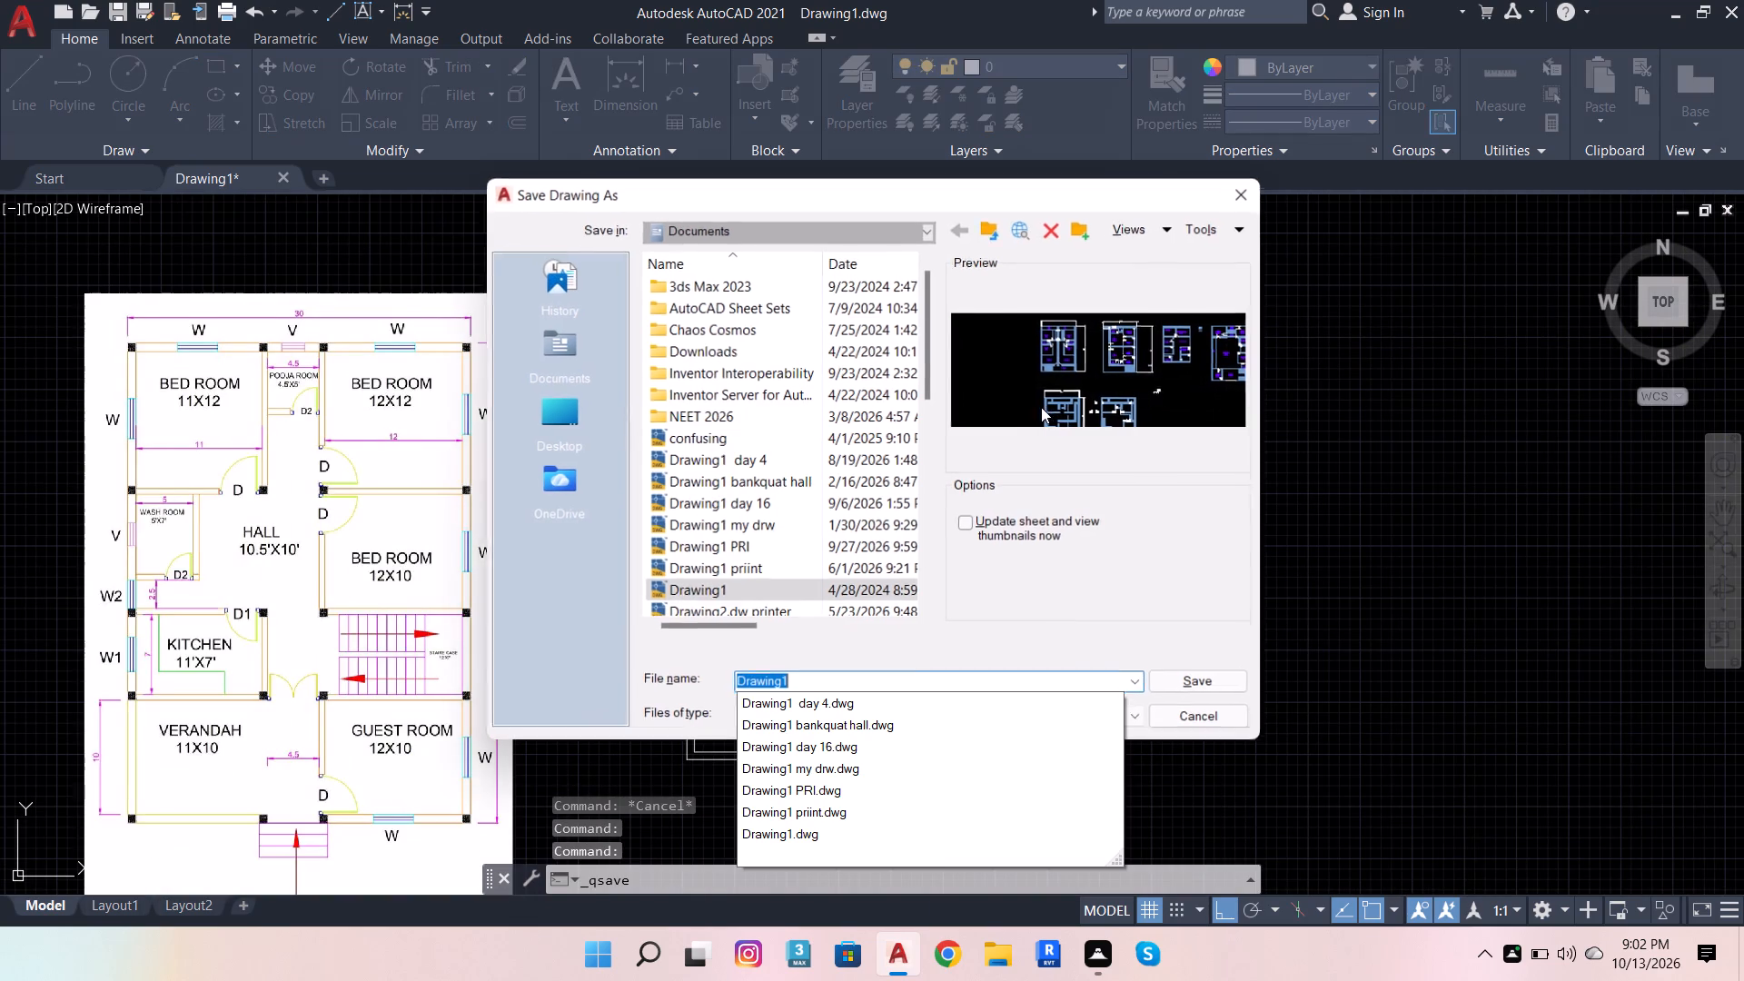
click(823, 680)
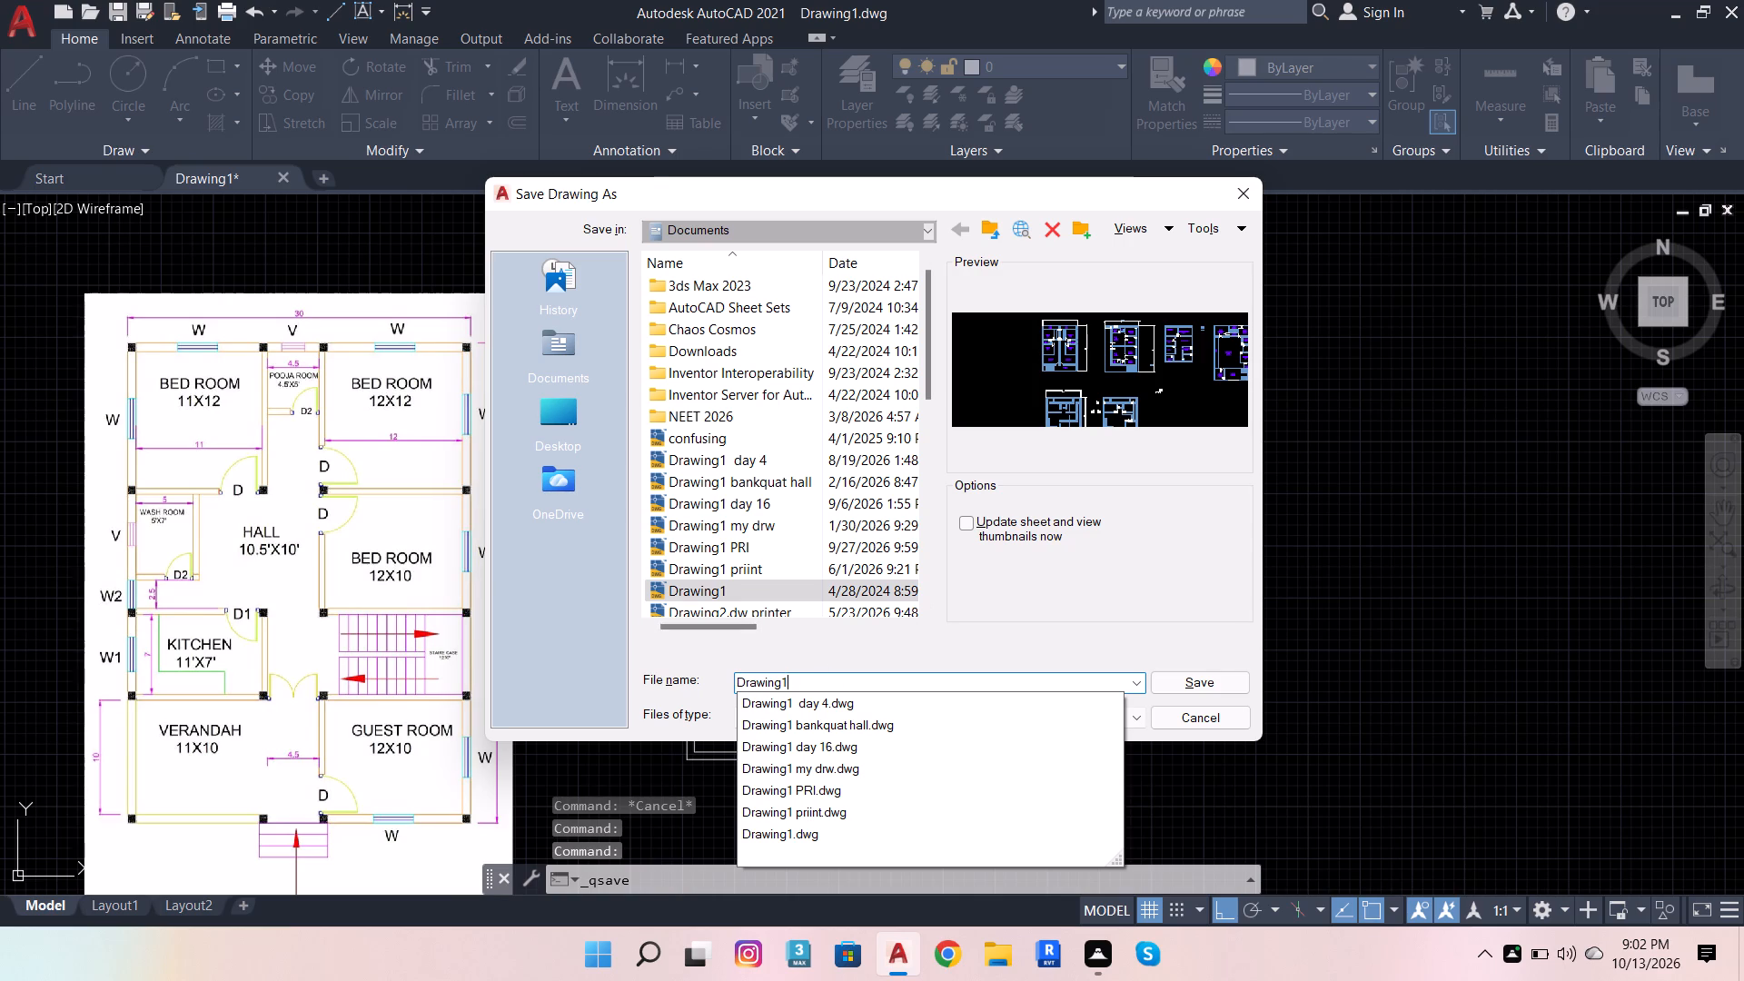
key(space)
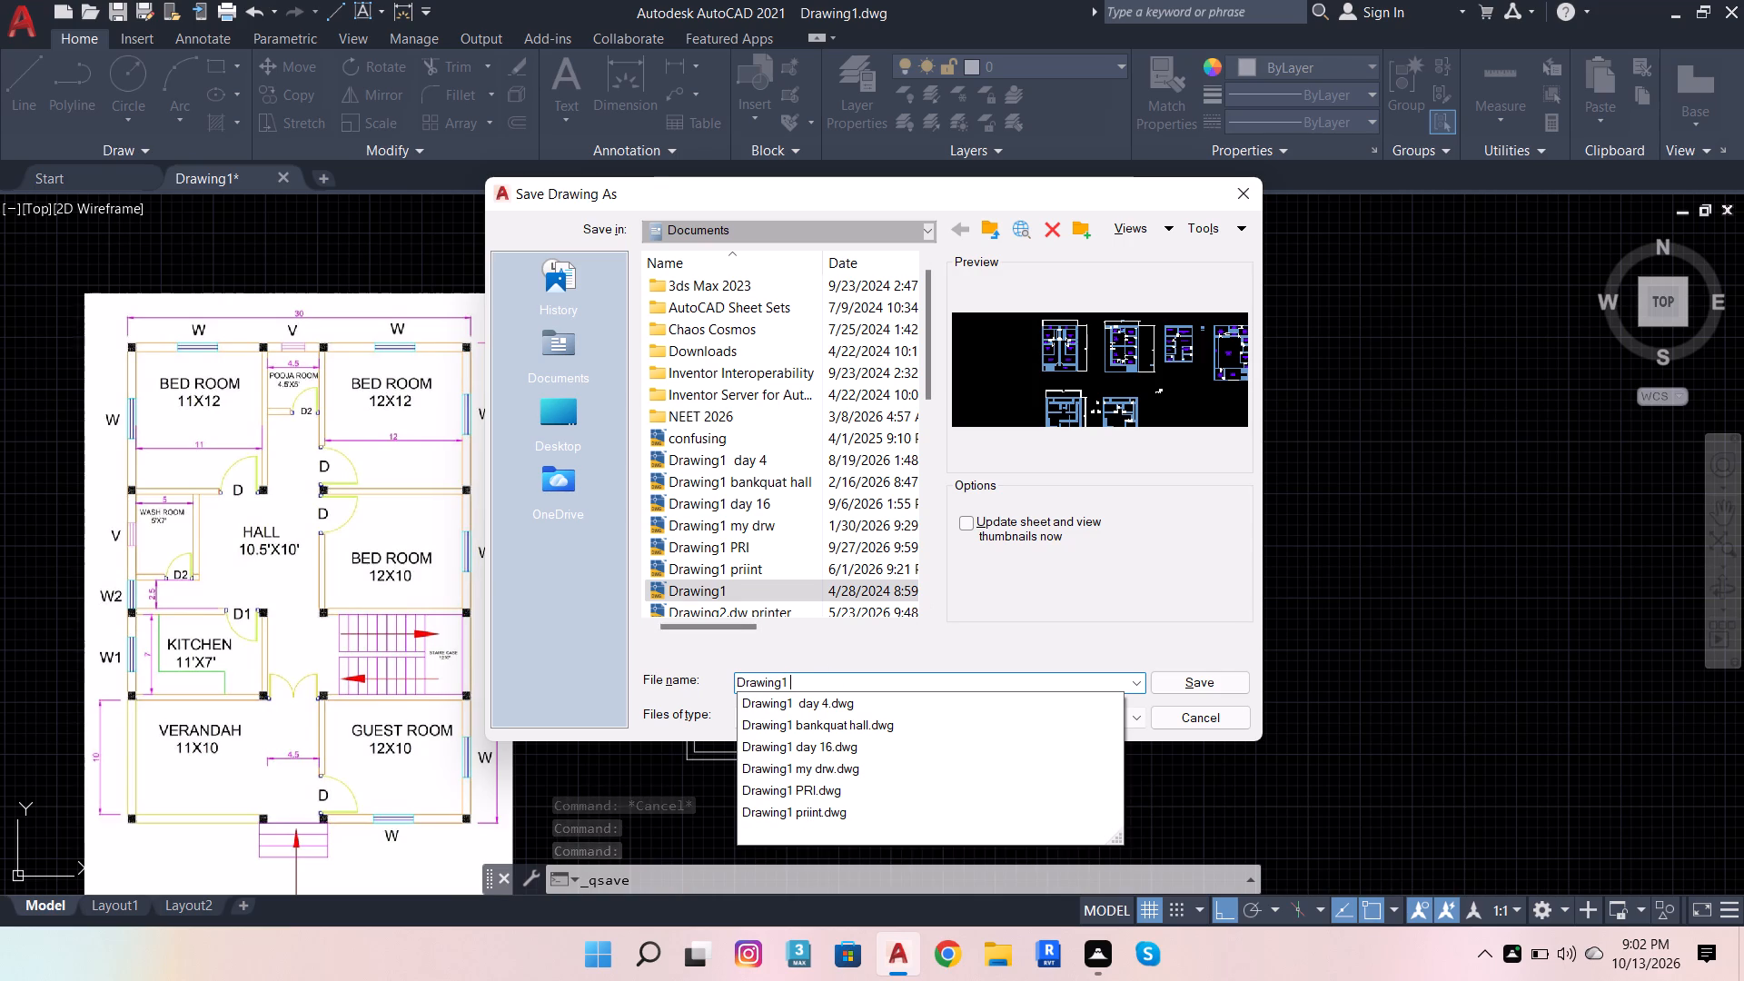
text(day)
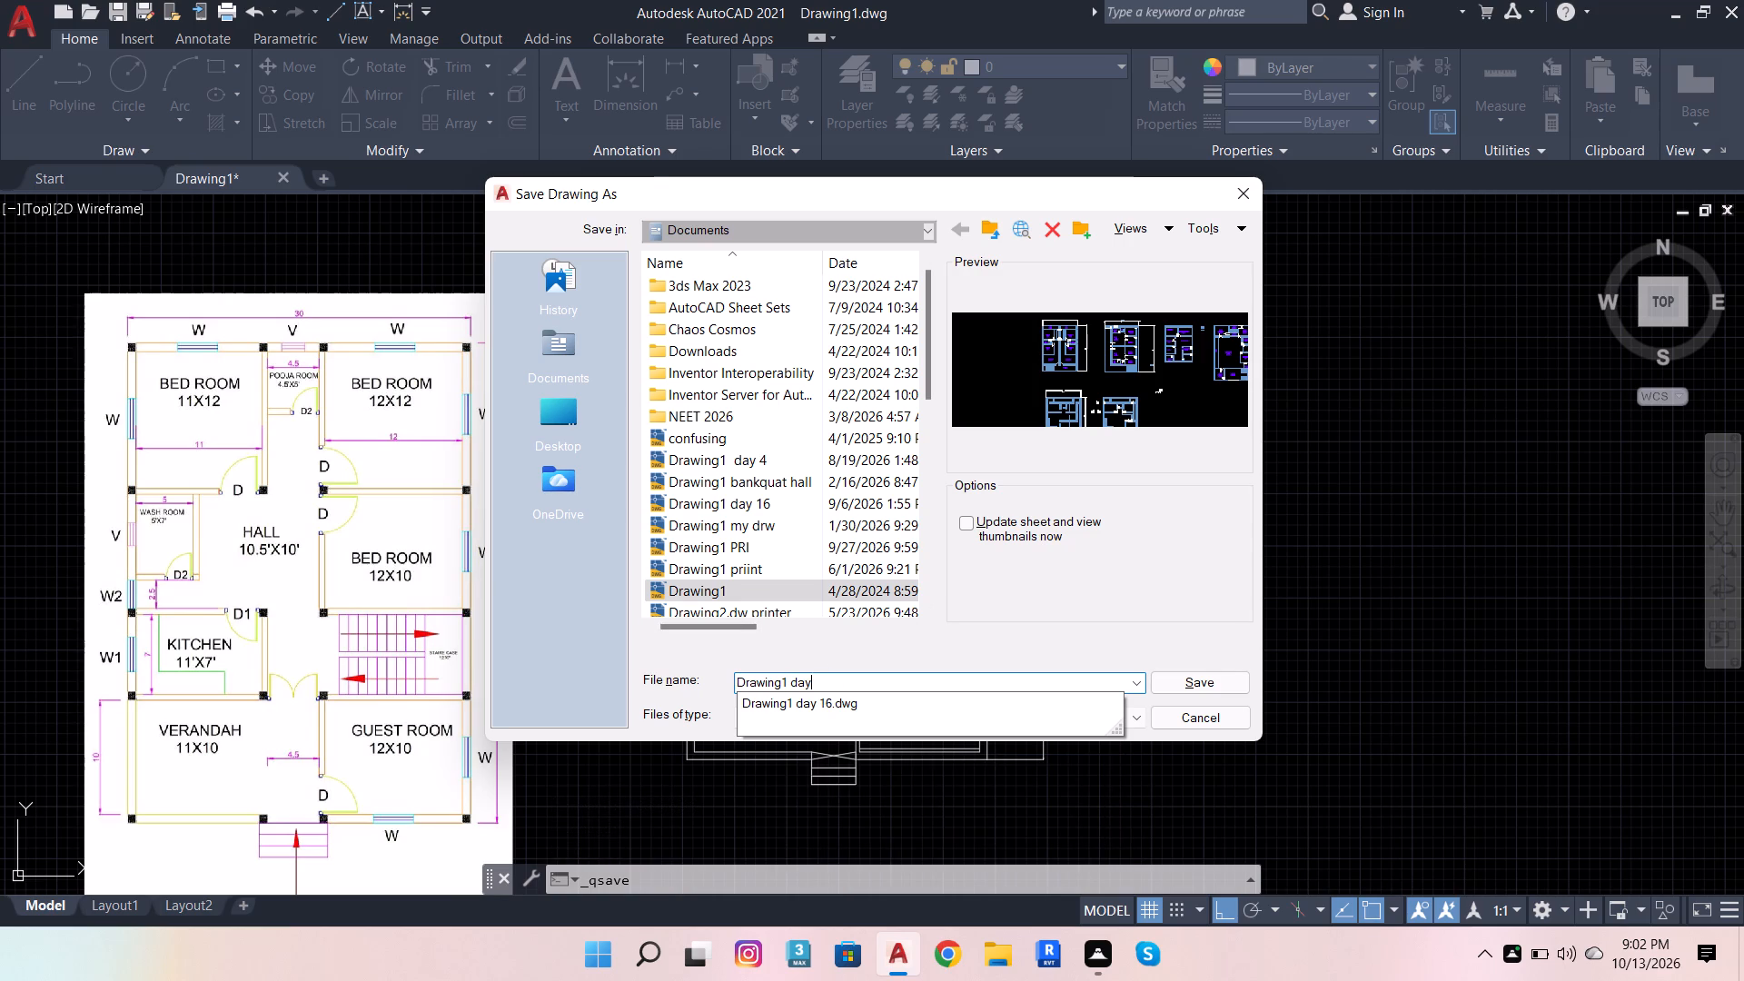
key(space)
text(0.0)
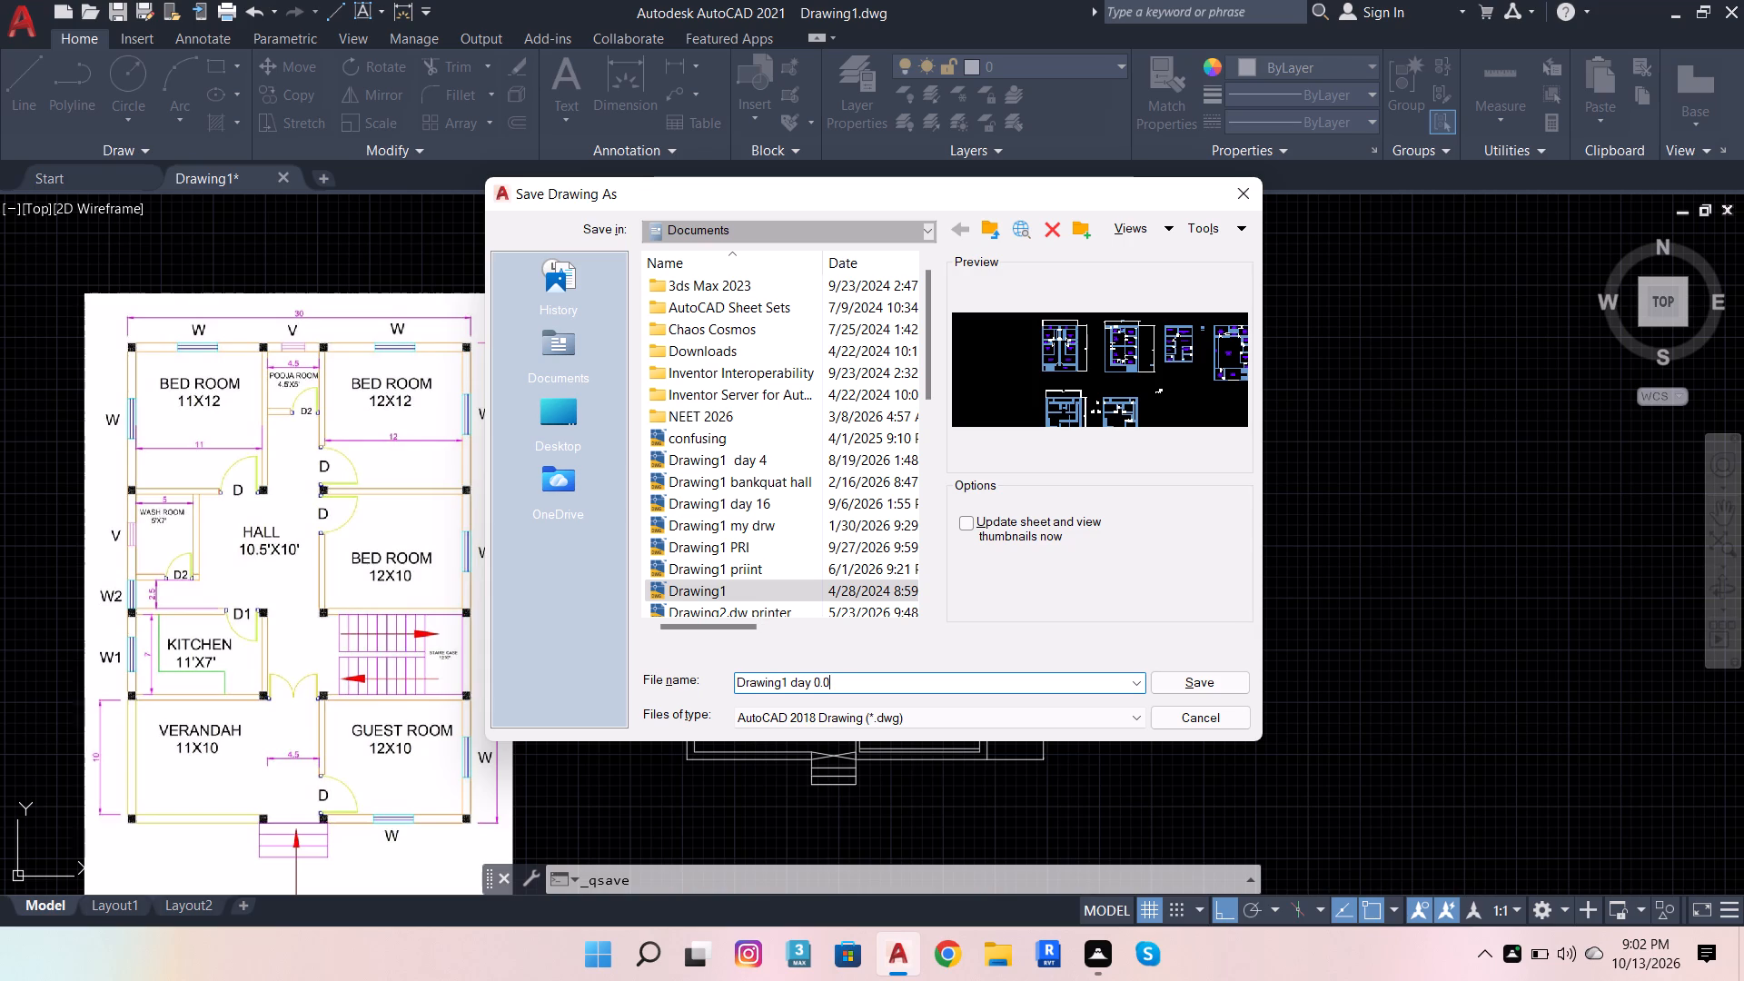
key(BackSpace)
key(BackSpace)
key(5)
text(.000)
key(Return)
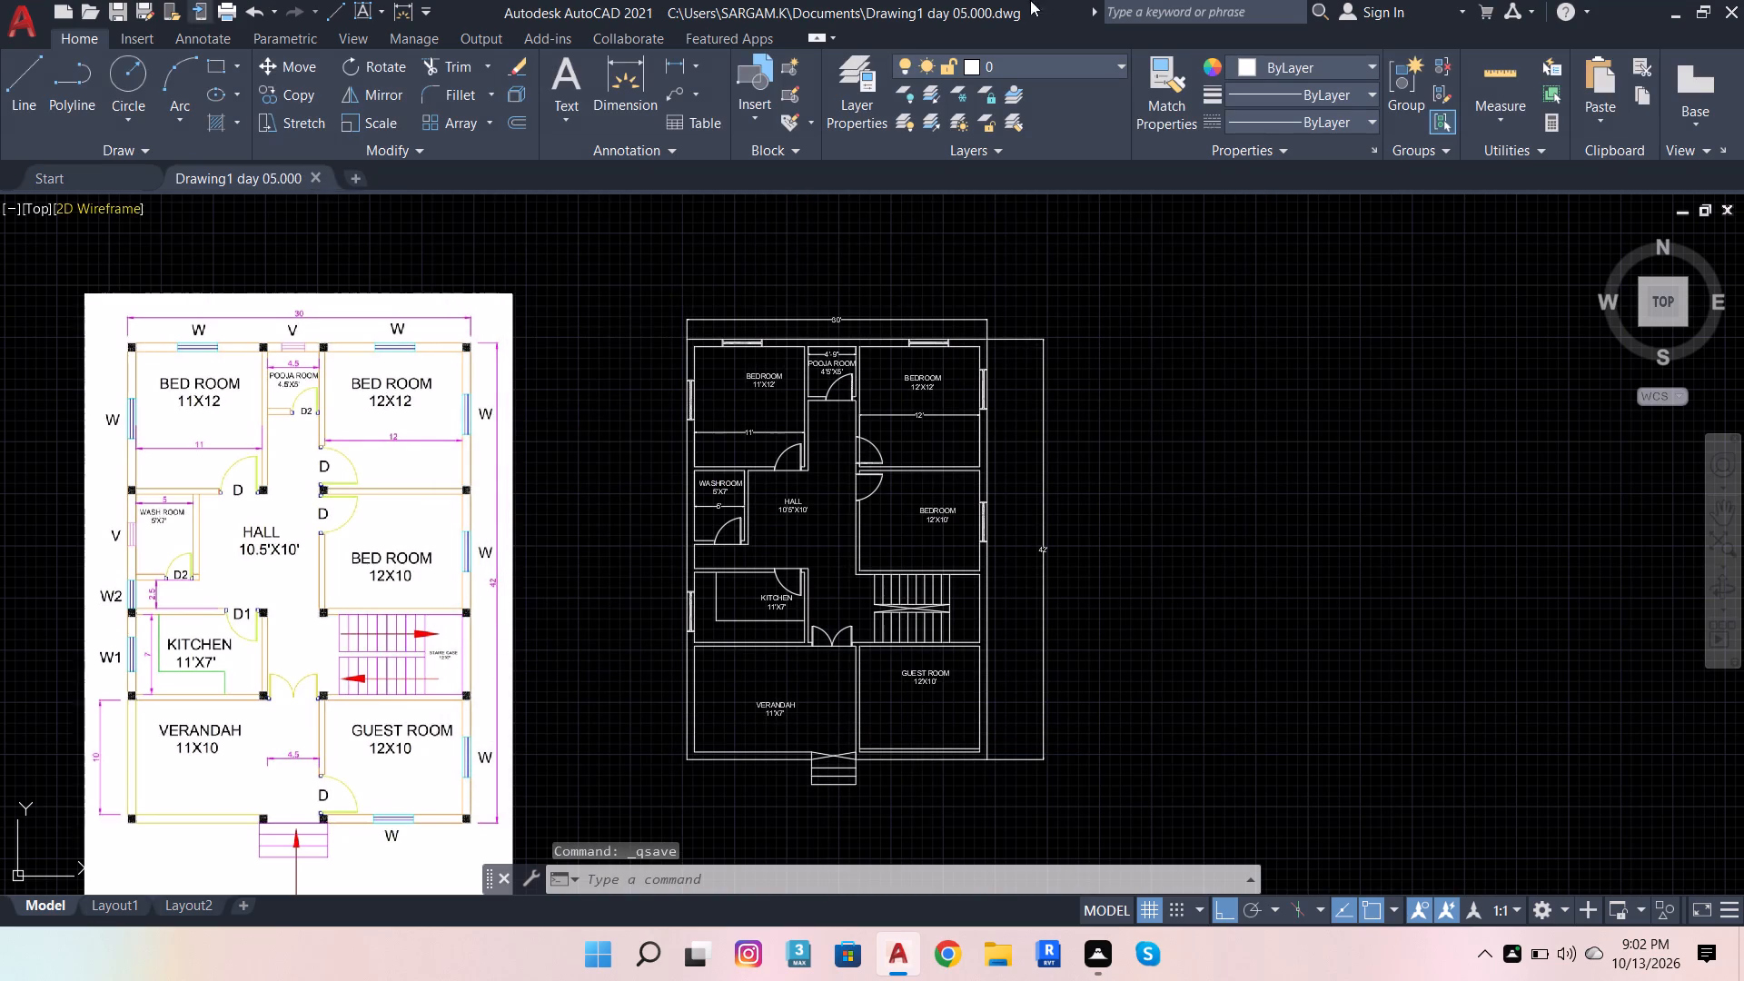
Close AutoCAD.
click(1743, 0)
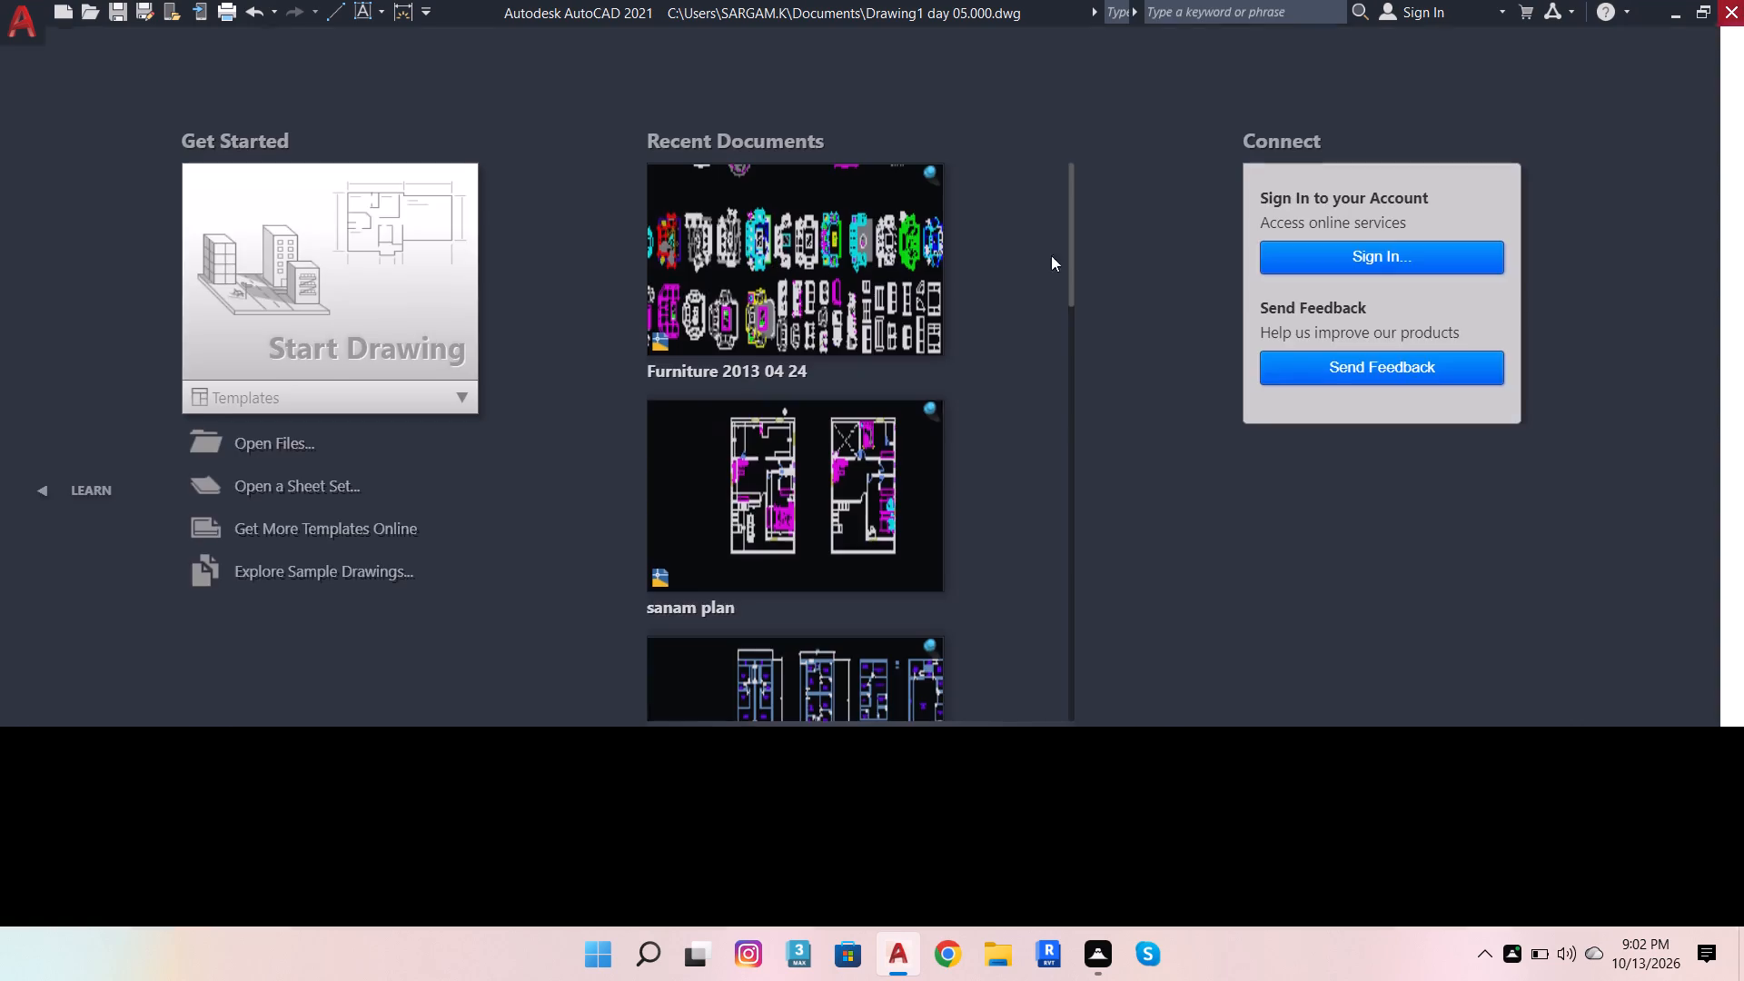